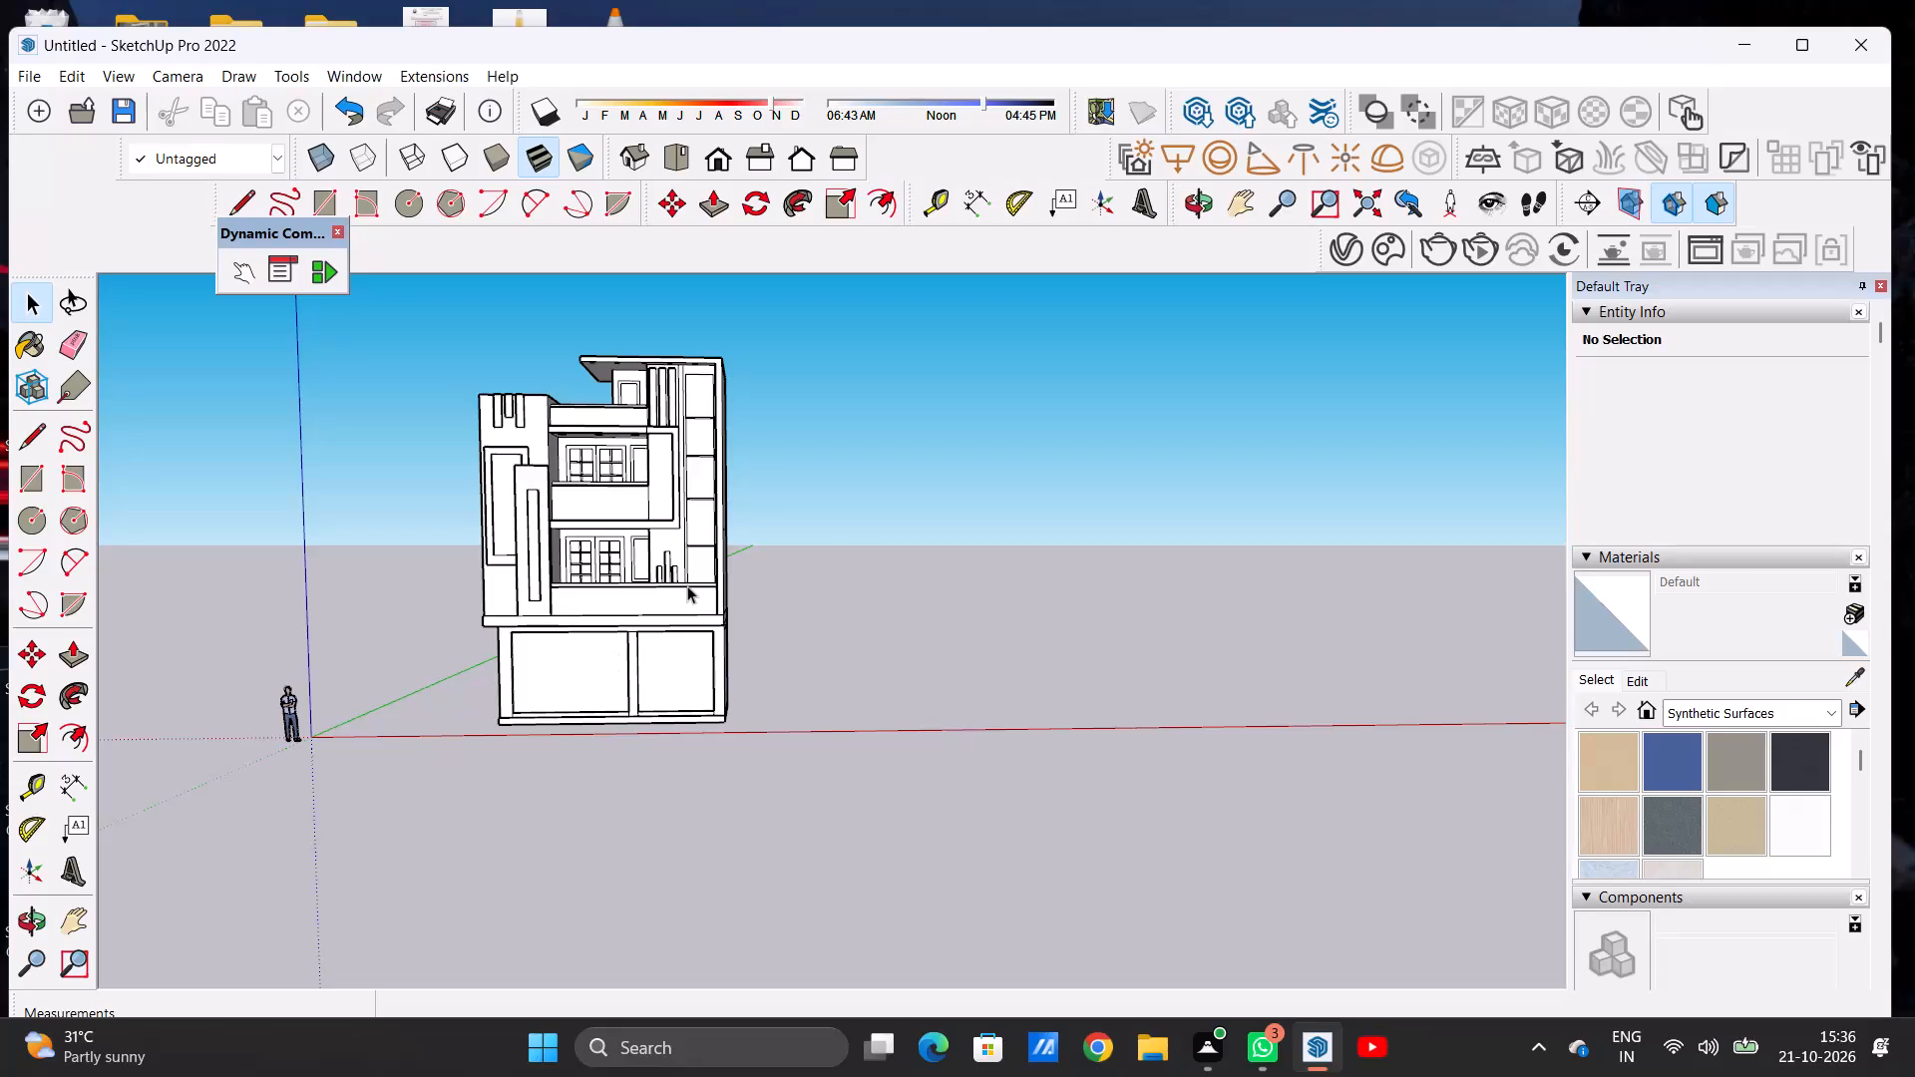
Examine the front facade's balconies and left block from low and raised viewpoints.
middle_click_drag(687, 585, 716, 538)
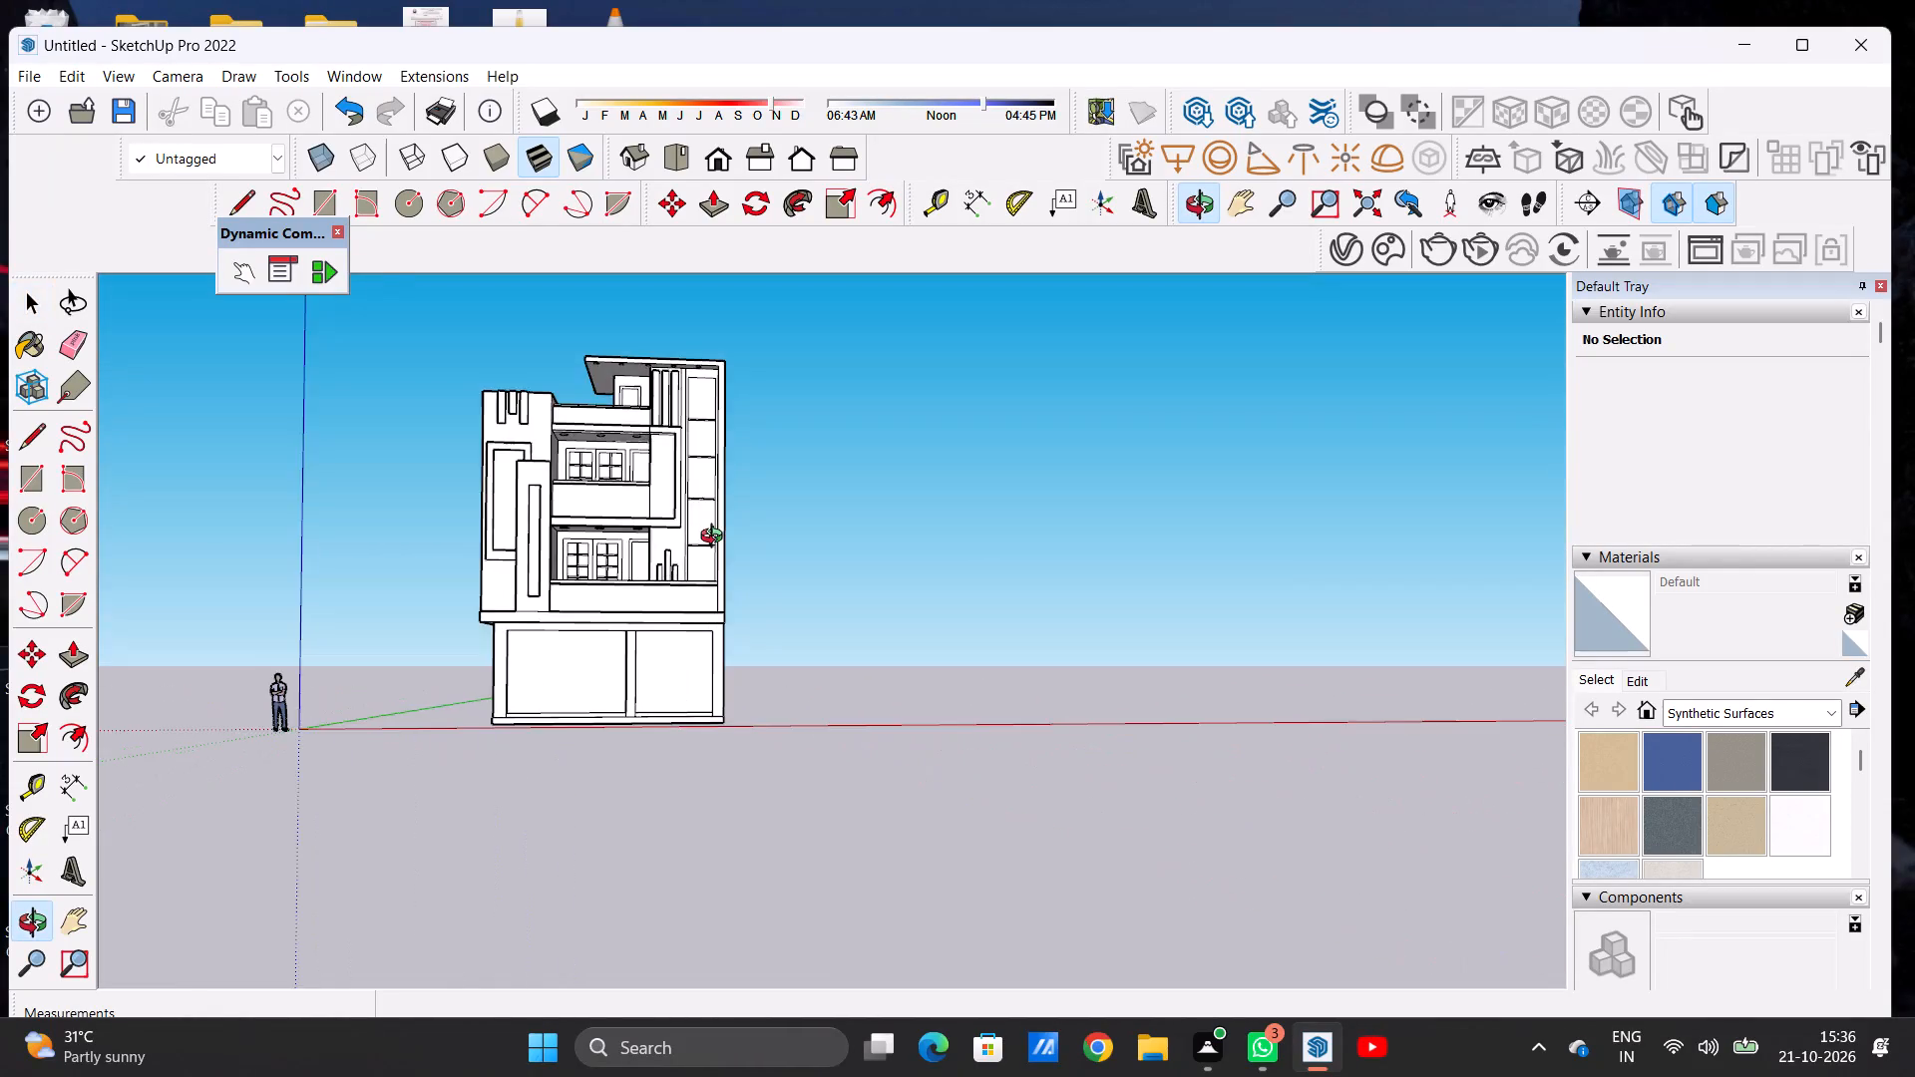
middle_click_drag(716, 538, 671, 640)
scroll(585, 484, "up", 8)
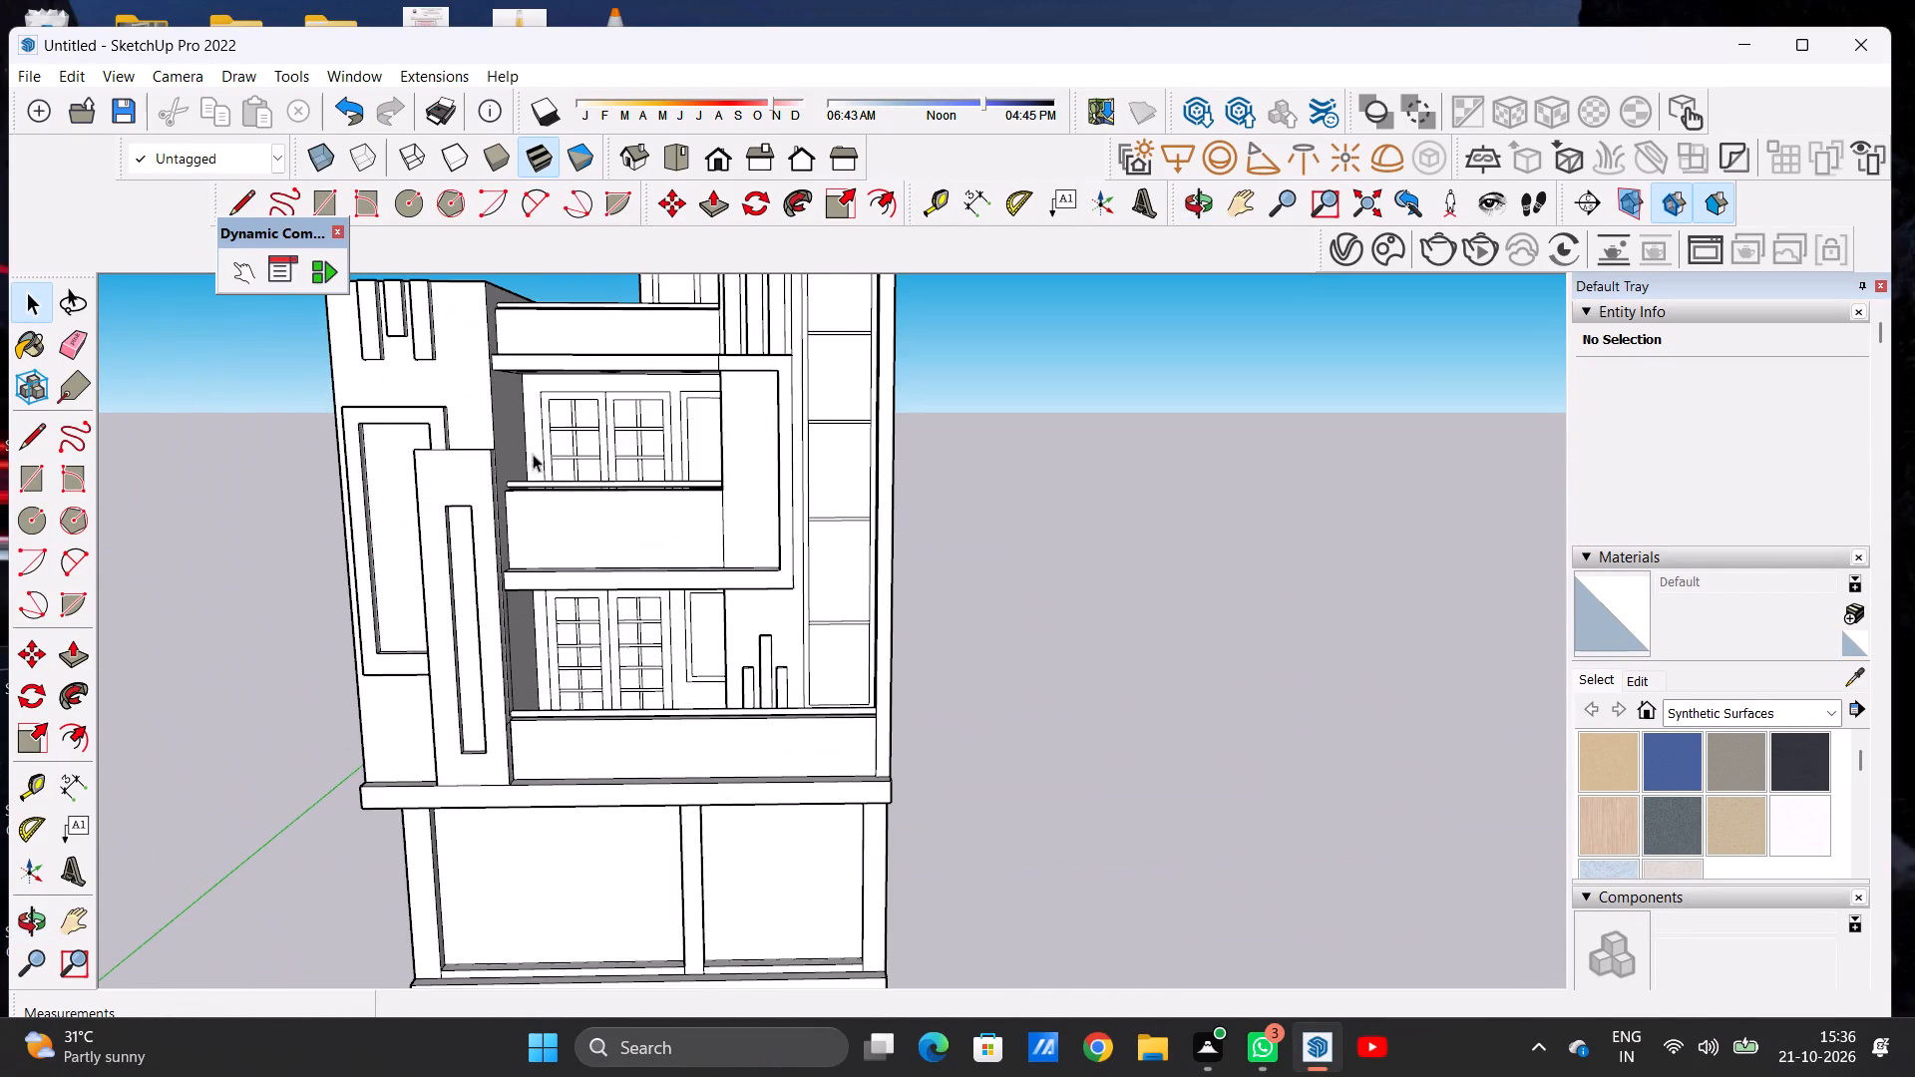
middle_click_drag(538, 457, 640, 523)
scroll(640, 534, "down", 4)
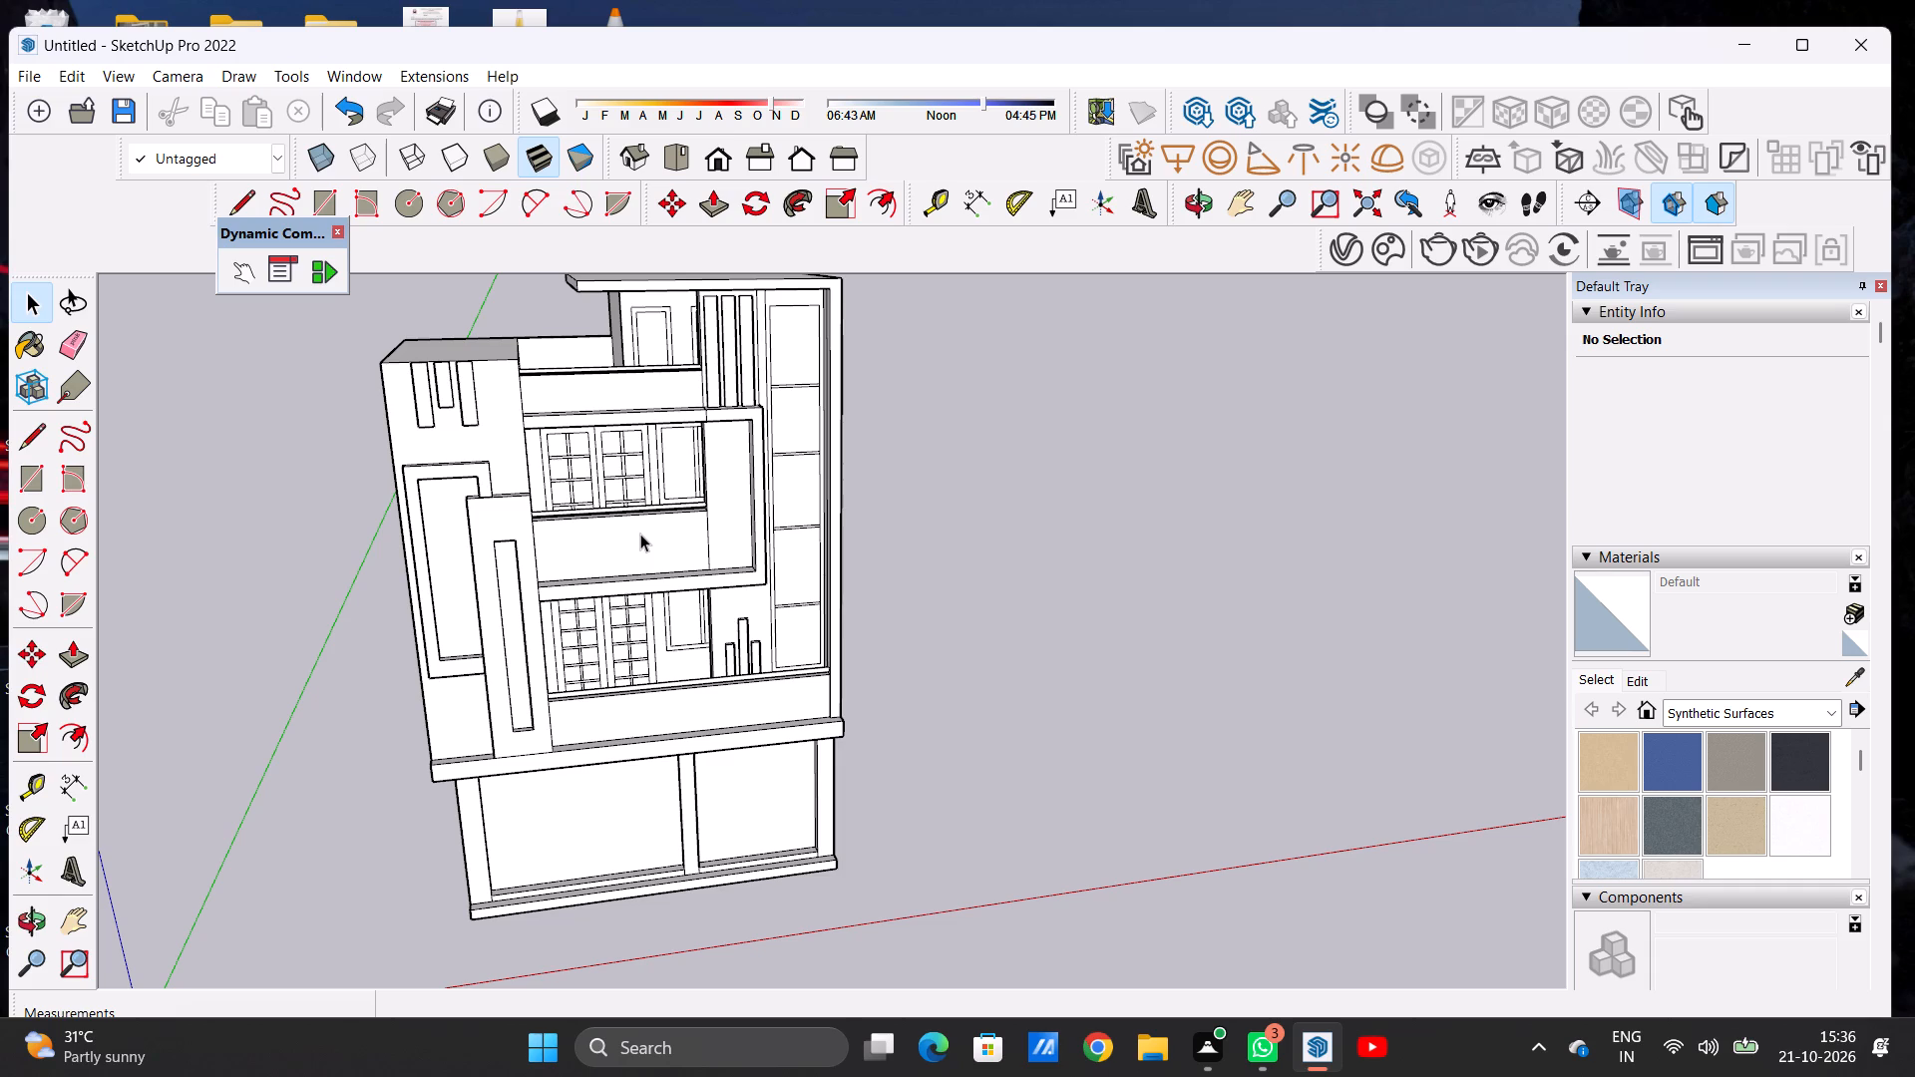
scroll(640, 534, "down", 6)
scroll(640, 534, "up", 7)
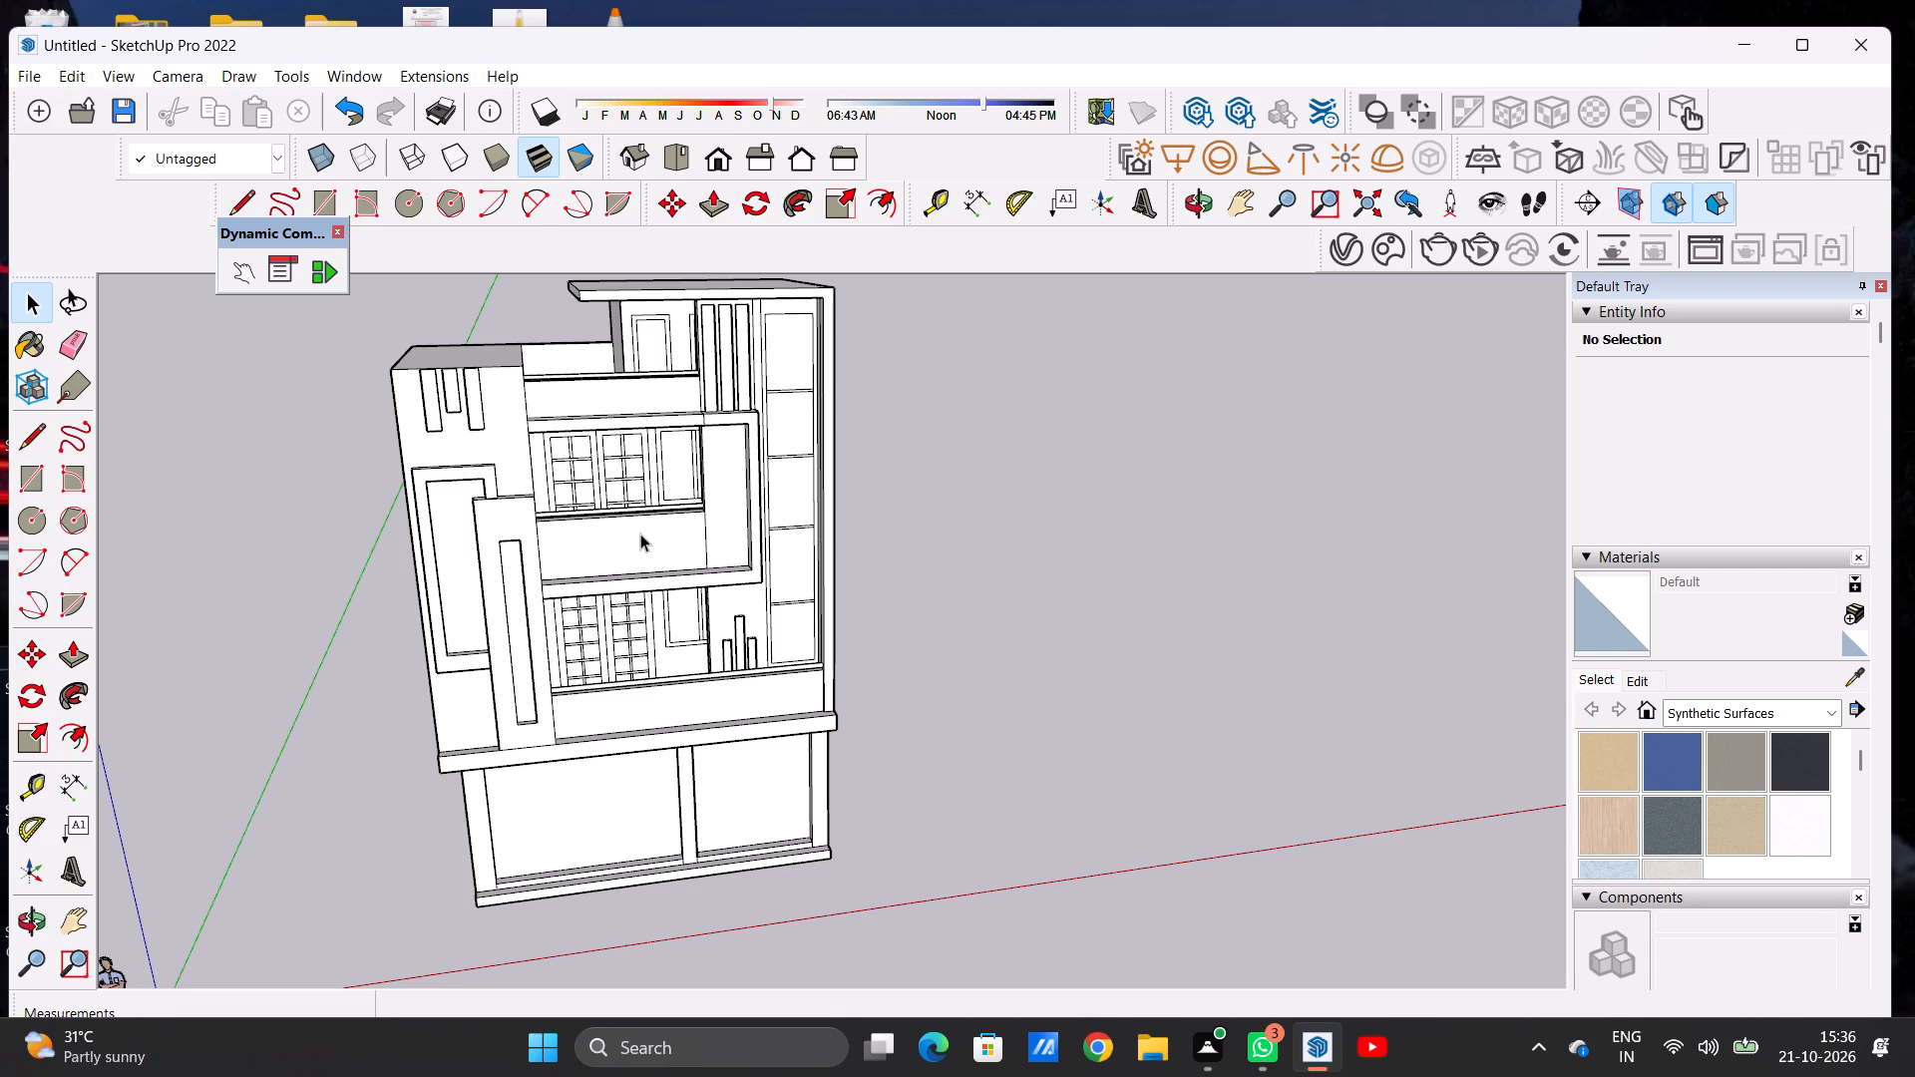
scroll(640, 534, "down", 7)
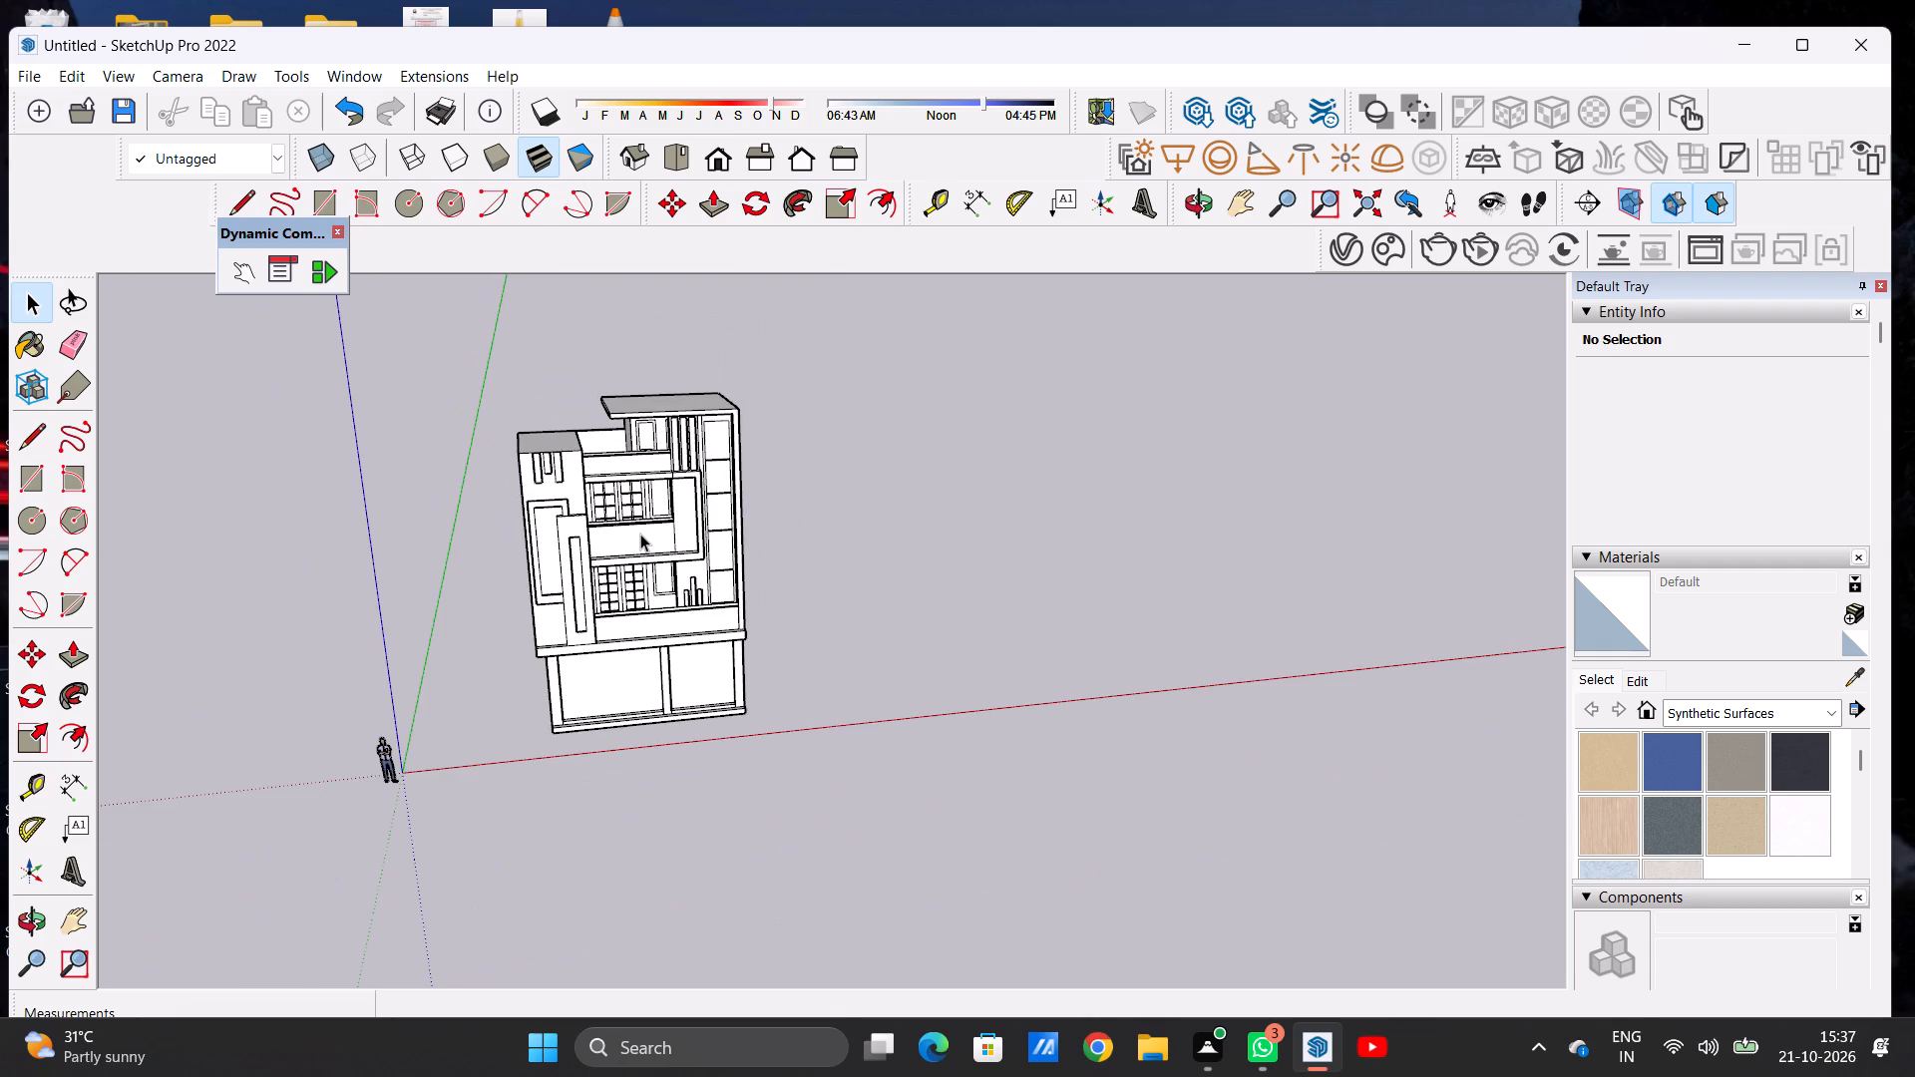
scroll(640, 534, "up", 4)
Examine the house from all around, including its plain side walls and the rear.
middle_click_drag(791, 509, 545, 470)
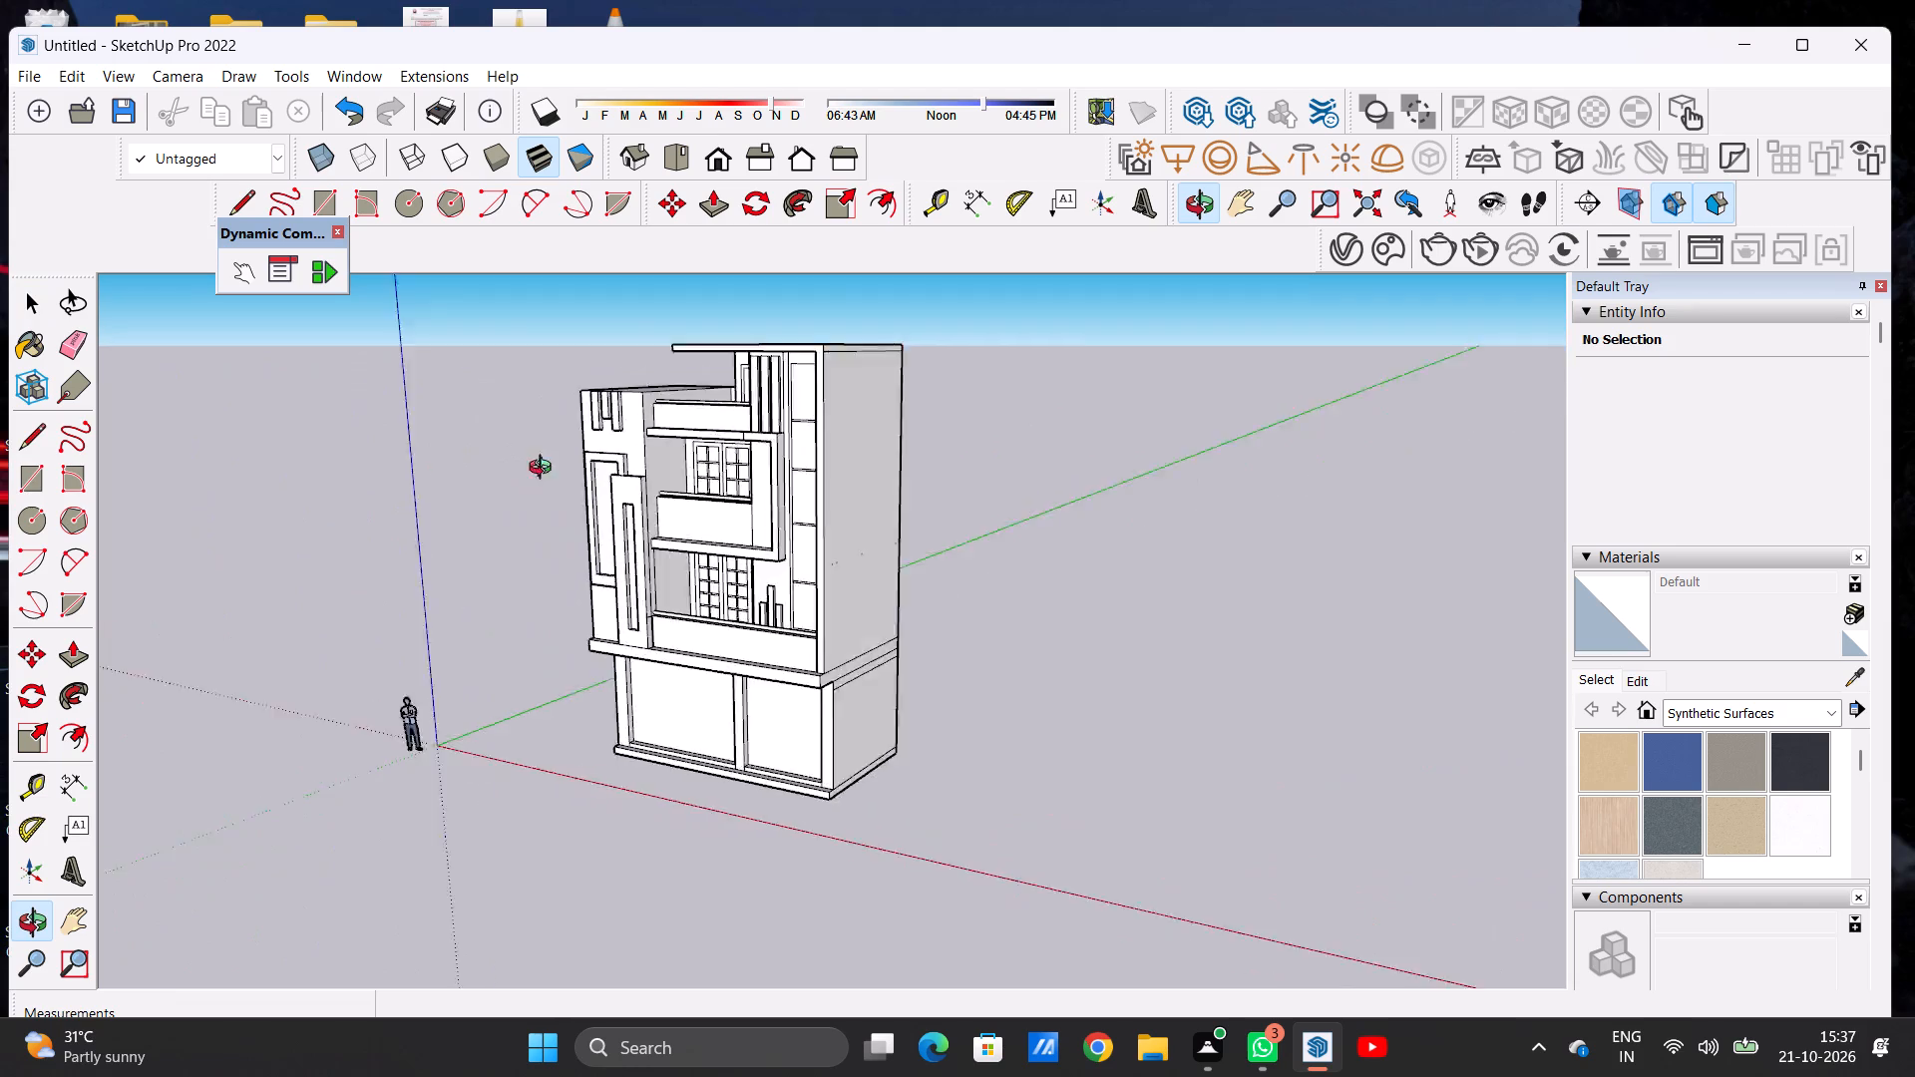
middle_click_drag(545, 470, 890, 497)
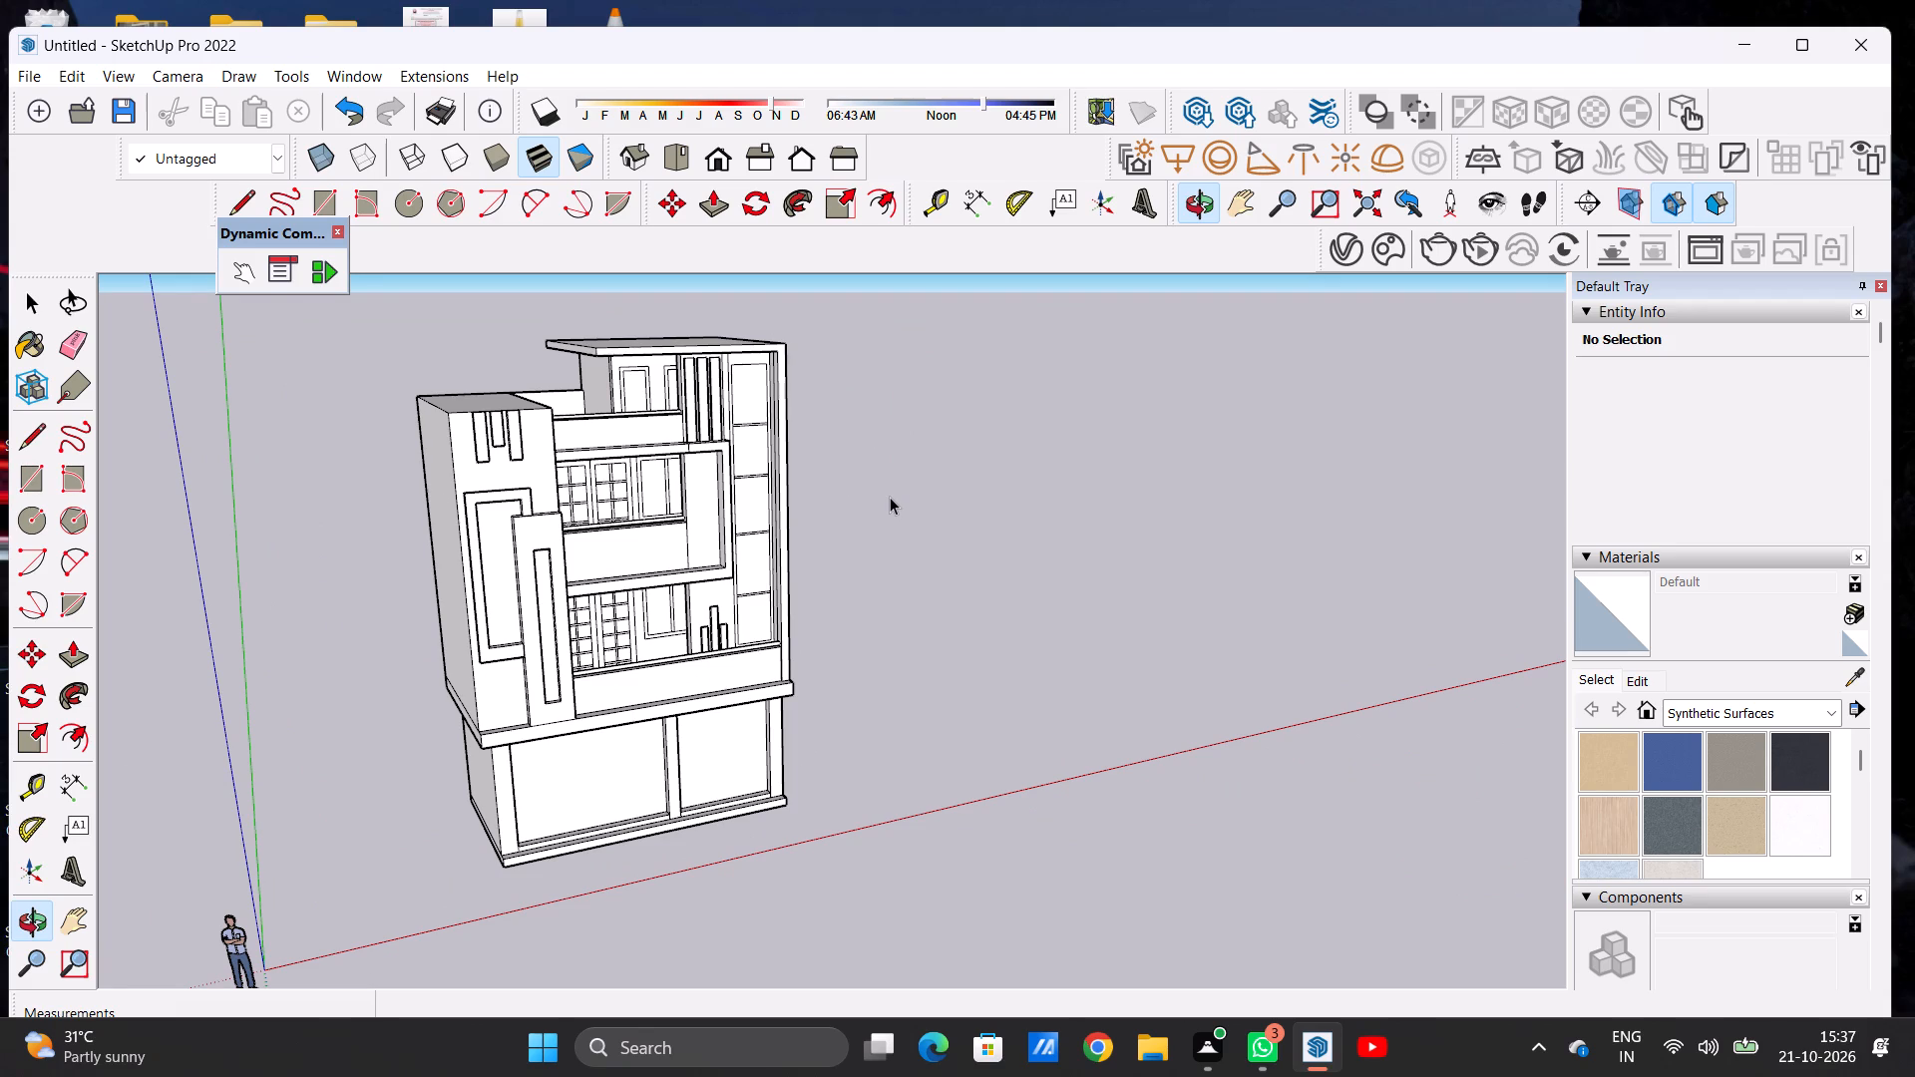
scroll(886, 497, "down", 7)
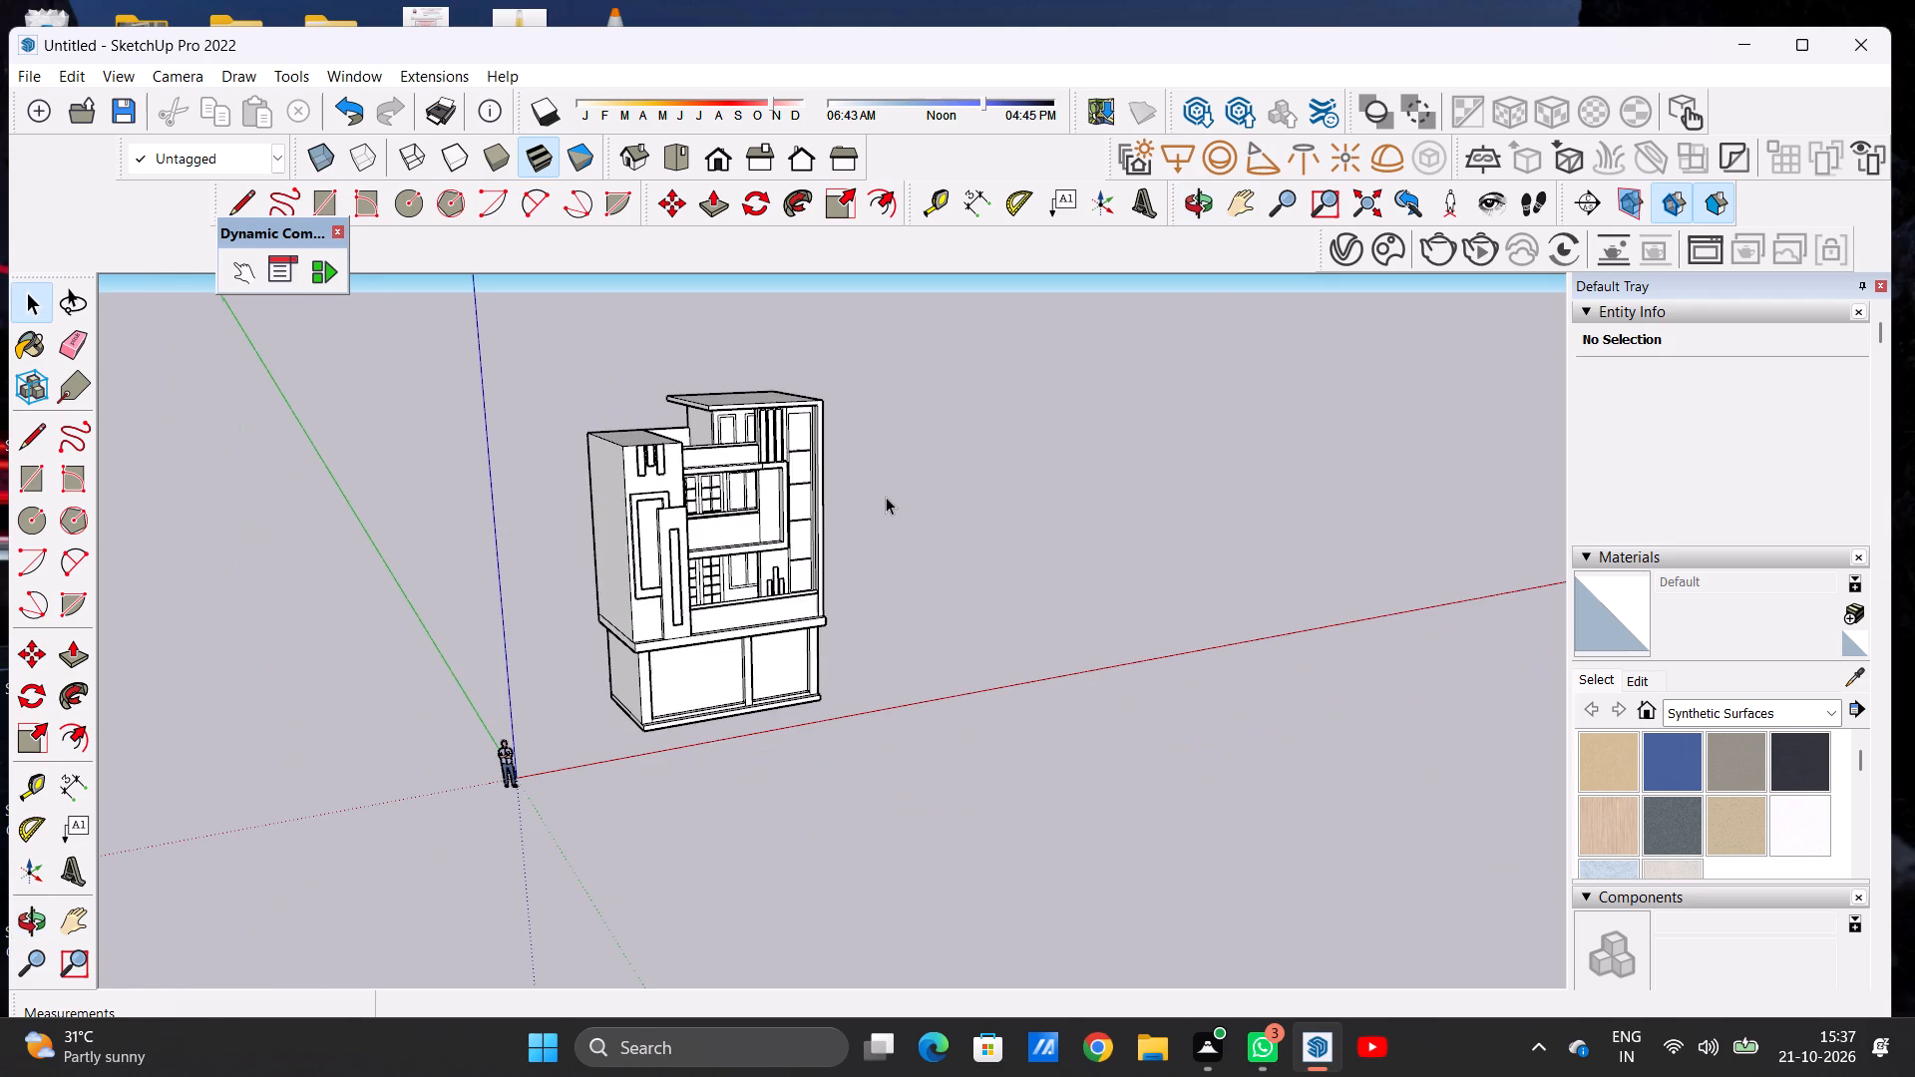
middle_click_drag(828, 494, 348, 506)
middle_click_drag(1016, 516, 355, 505)
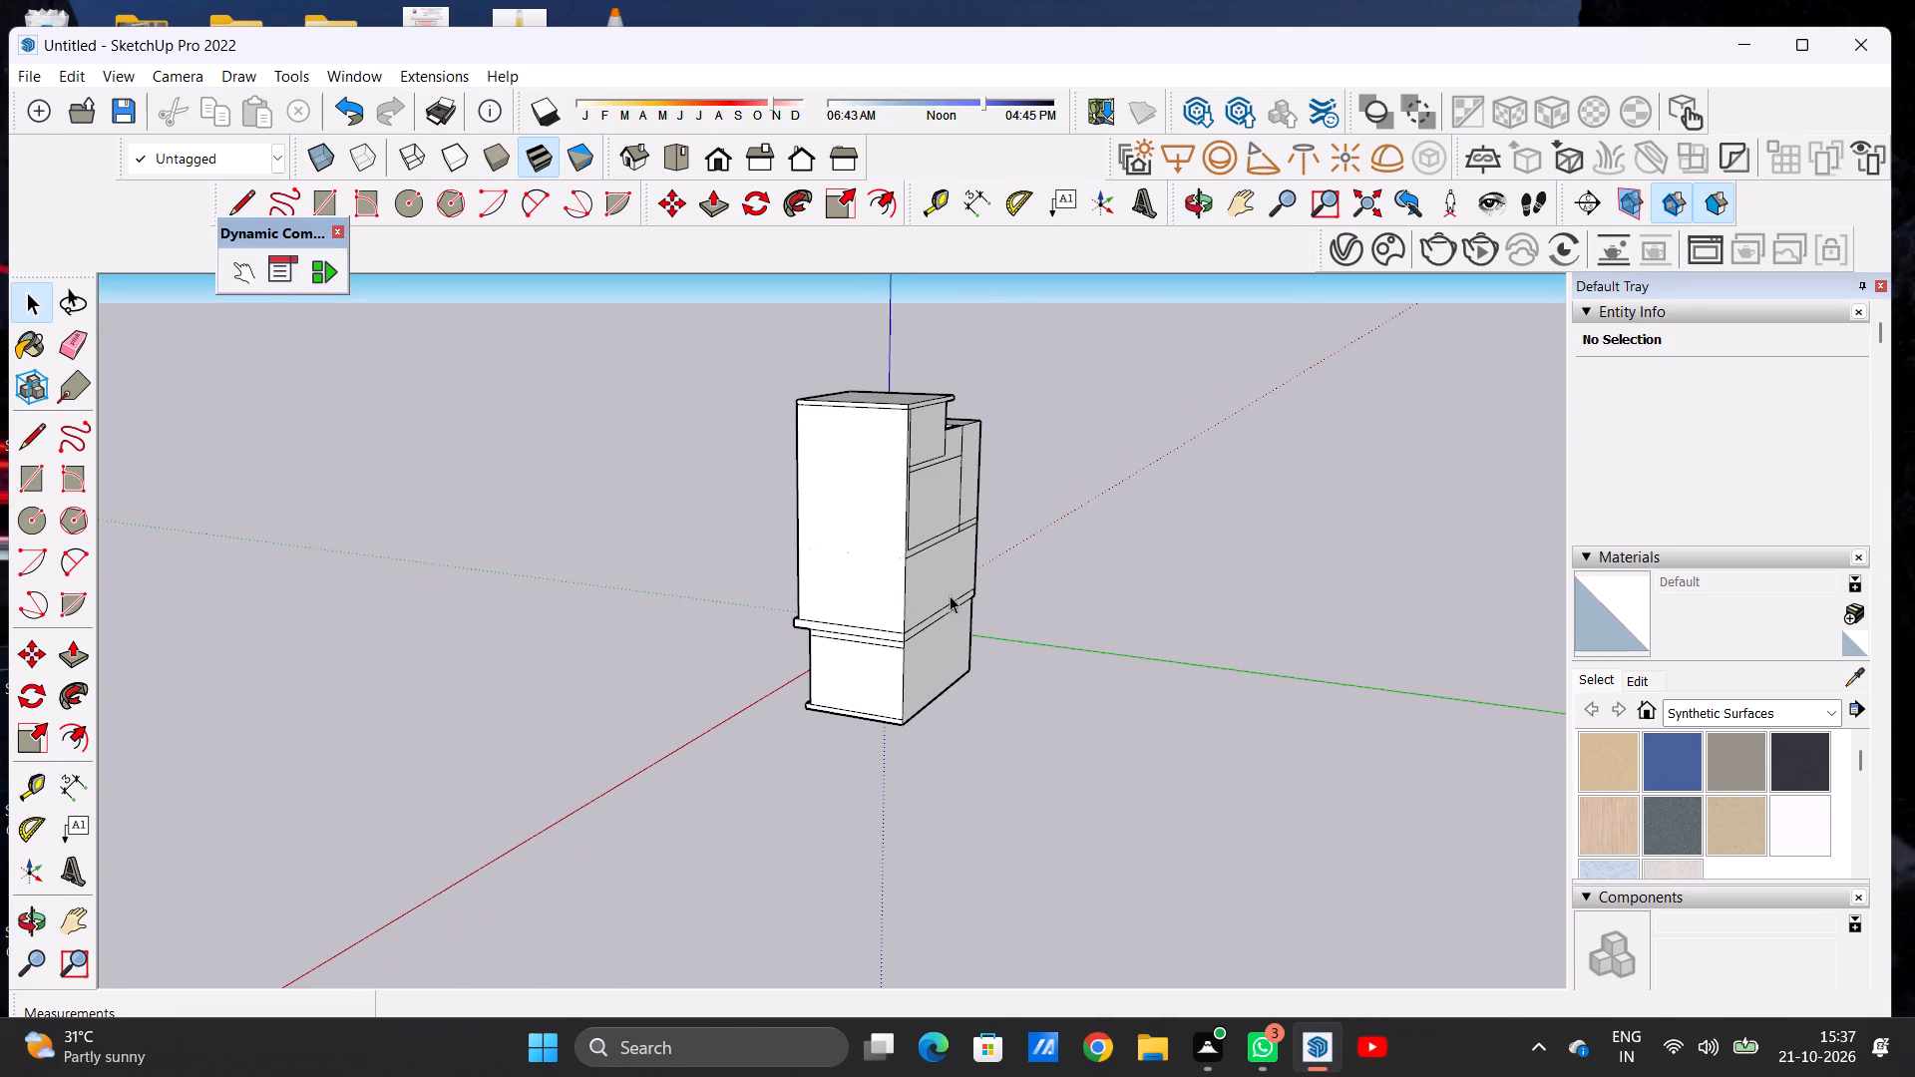
middle_click_drag(1022, 601, 664, 563)
middle_click_drag(1093, 567, 585, 620)
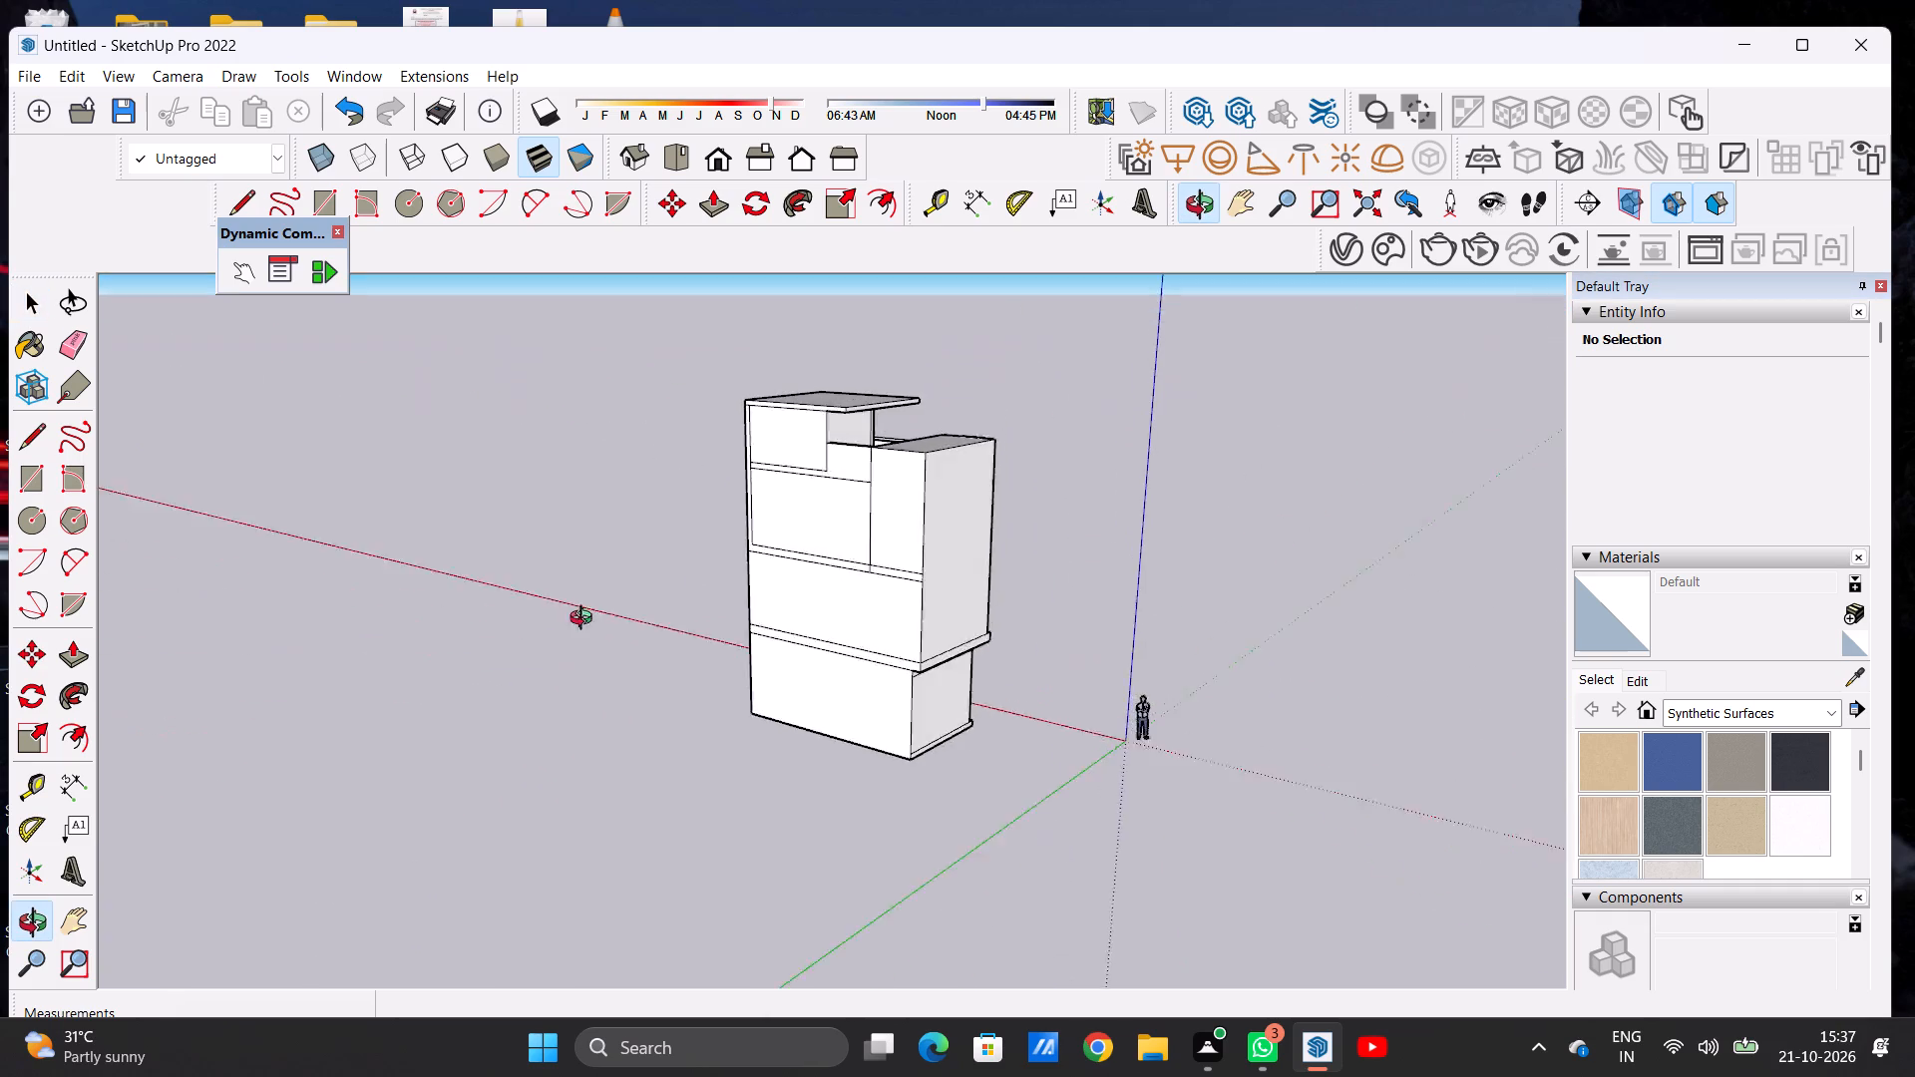
middle_click_drag(585, 620, 466, 628)
middle_click_drag(758, 661, 280, 664)
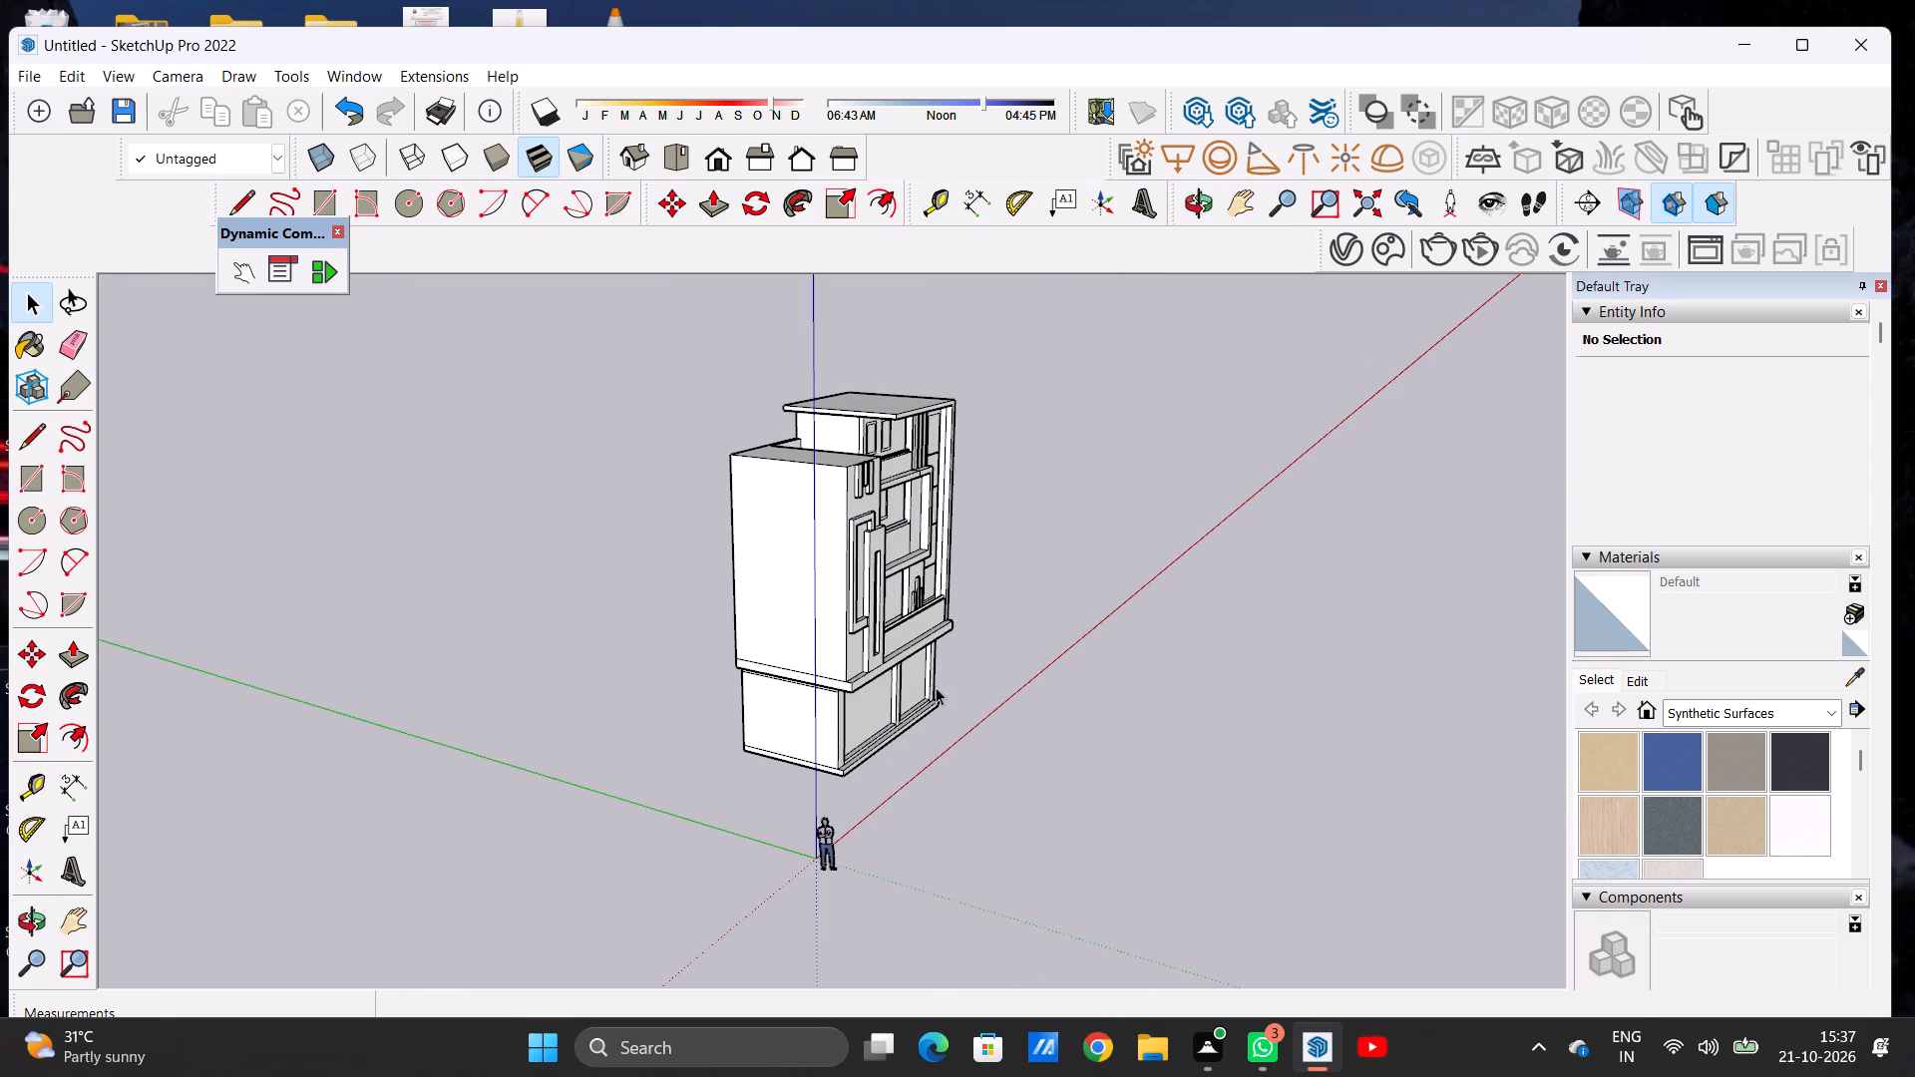
middle_click_drag(940, 687, 552, 633)
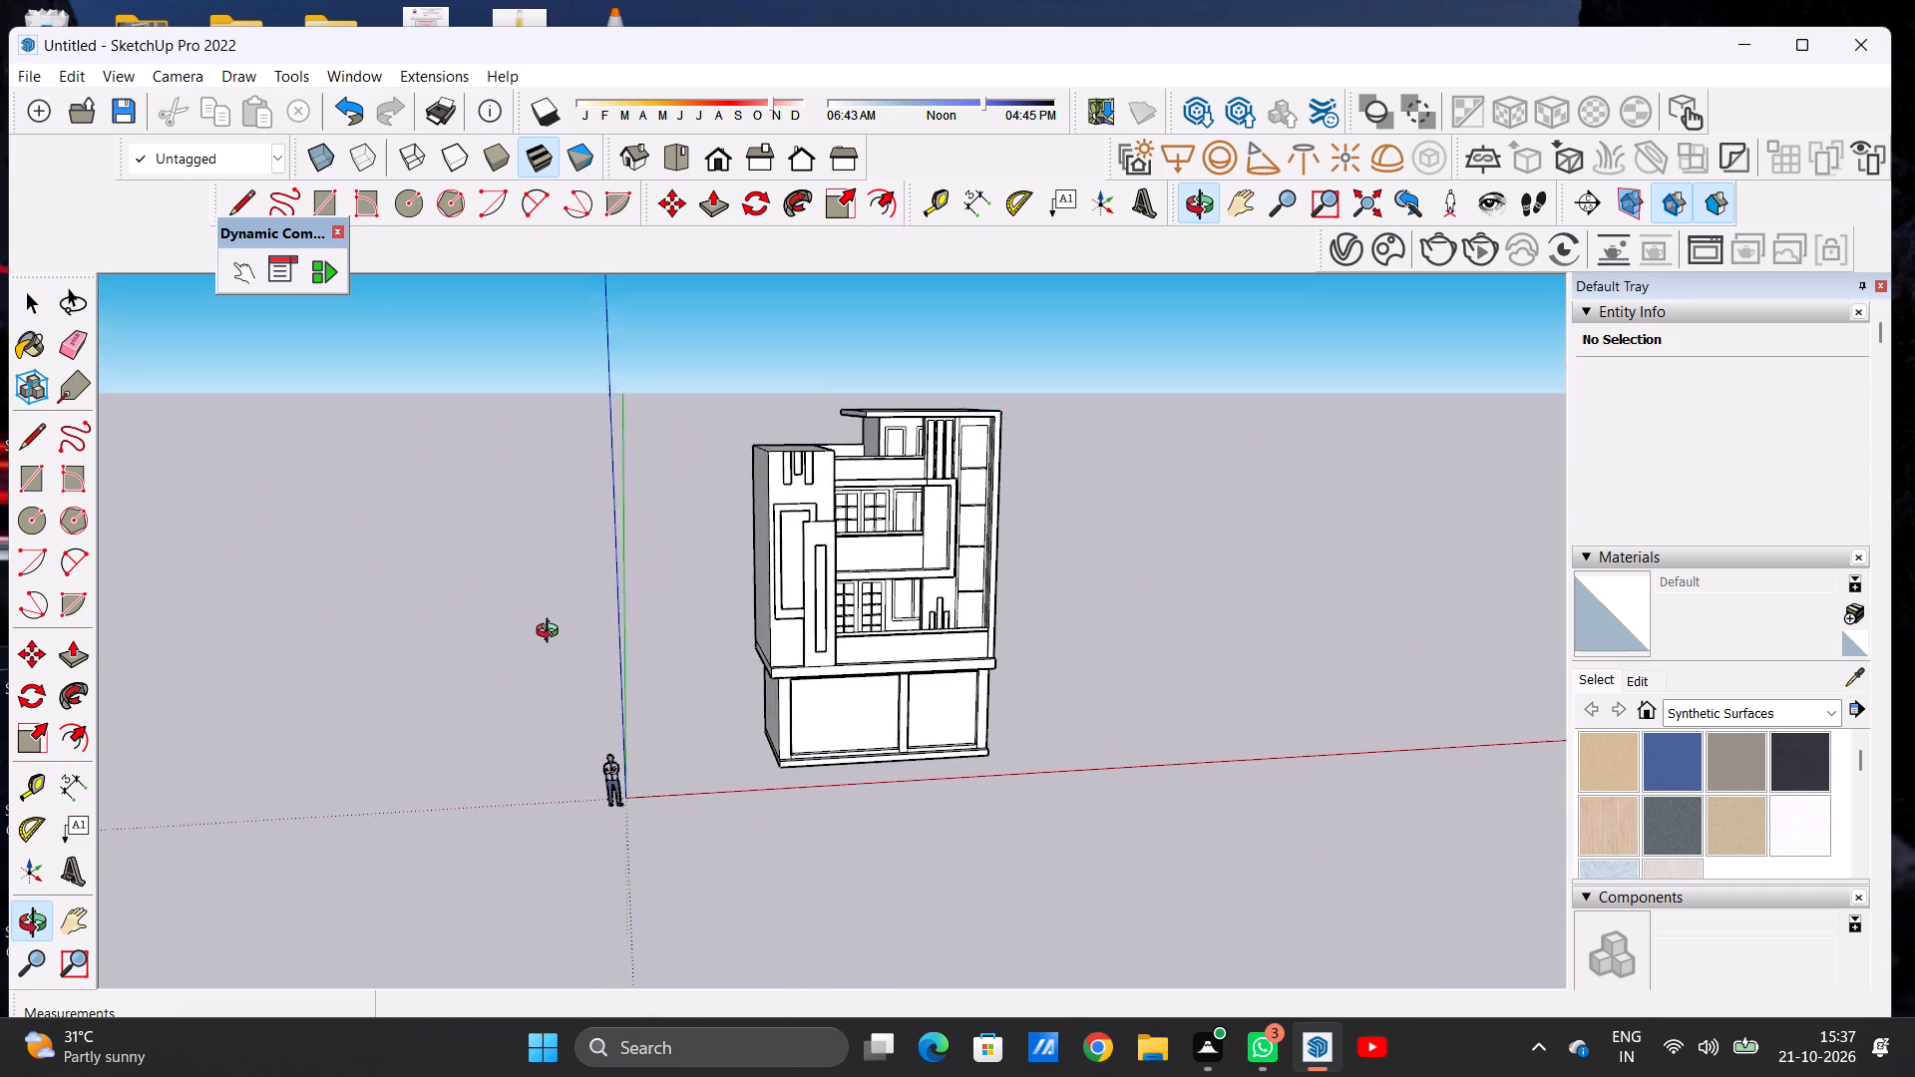
middle_click_drag(552, 633, 522, 600)
Examine the front elevation's balconies, strips and ledge up close and against the whole house.
scroll(976, 626, "up", 4)
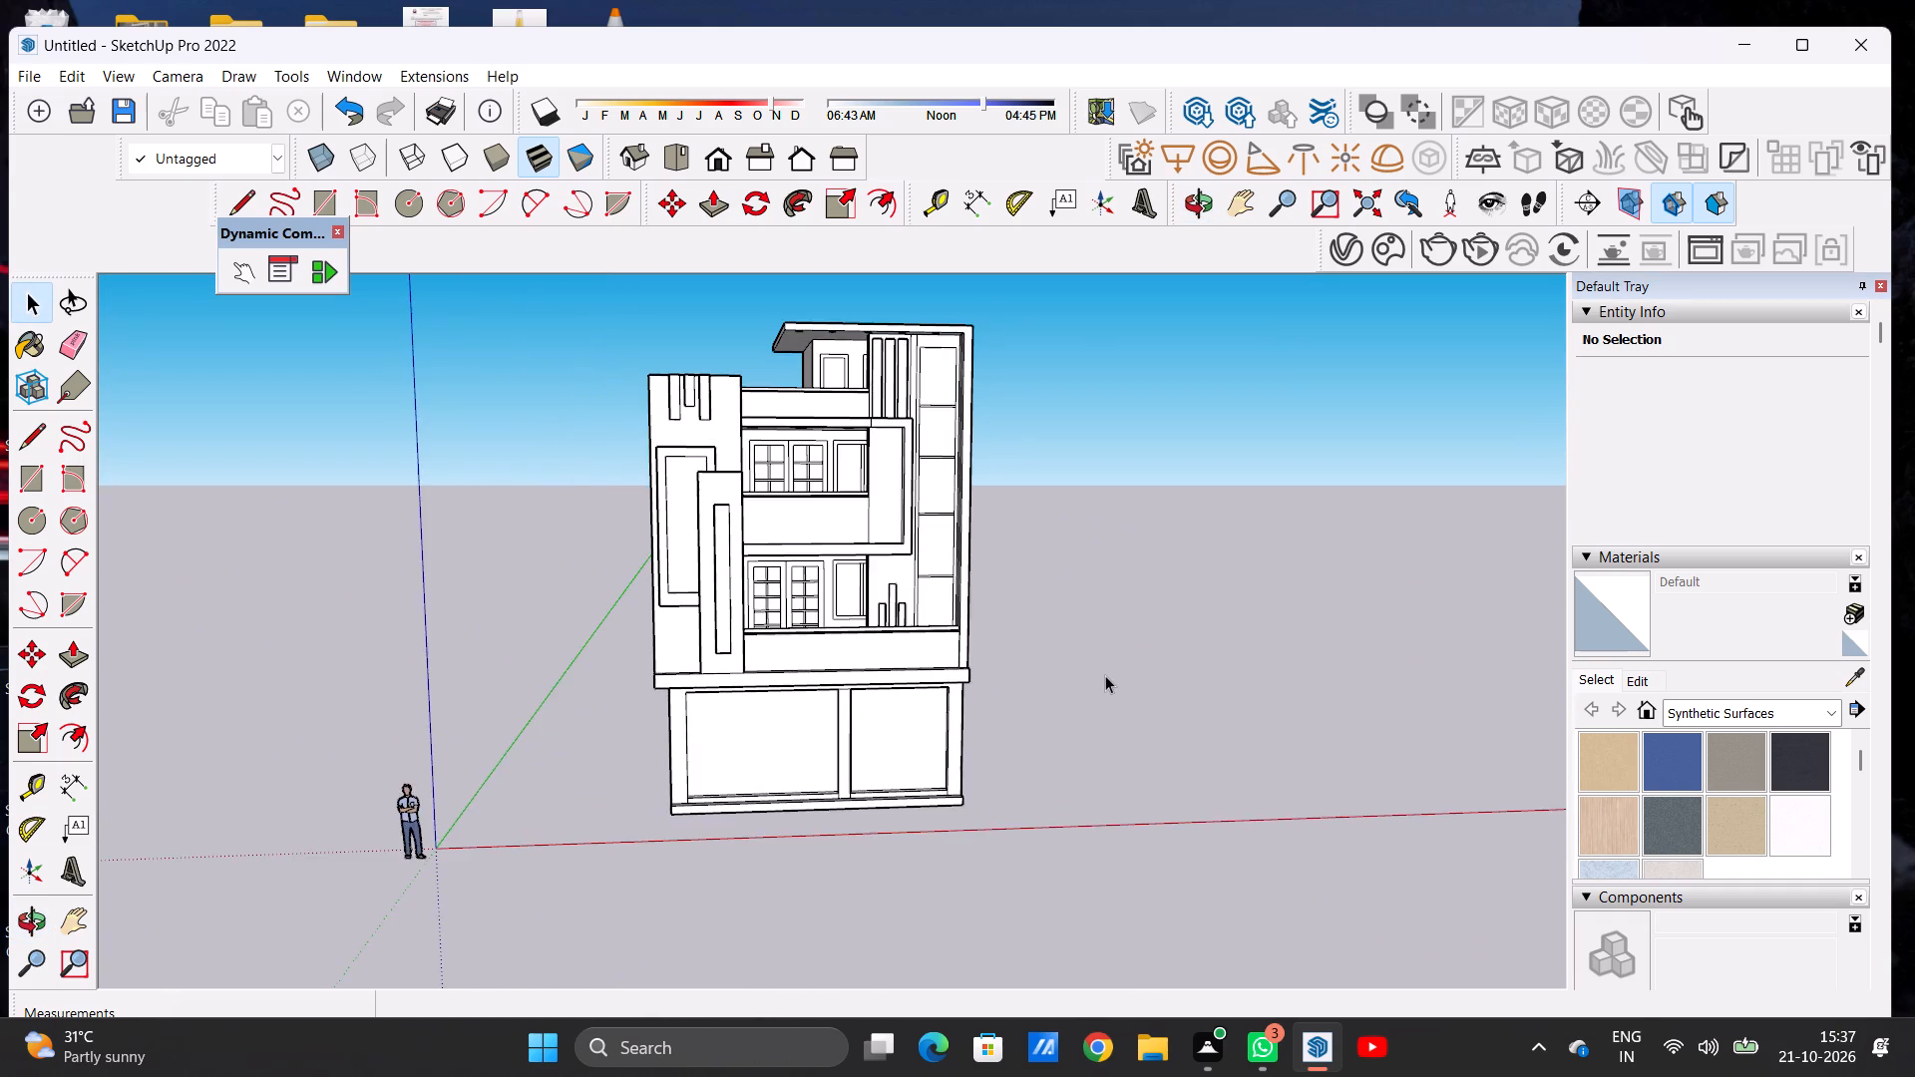
scroll(1105, 676, "up", 7)
middle_click_drag(825, 589, 815, 659)
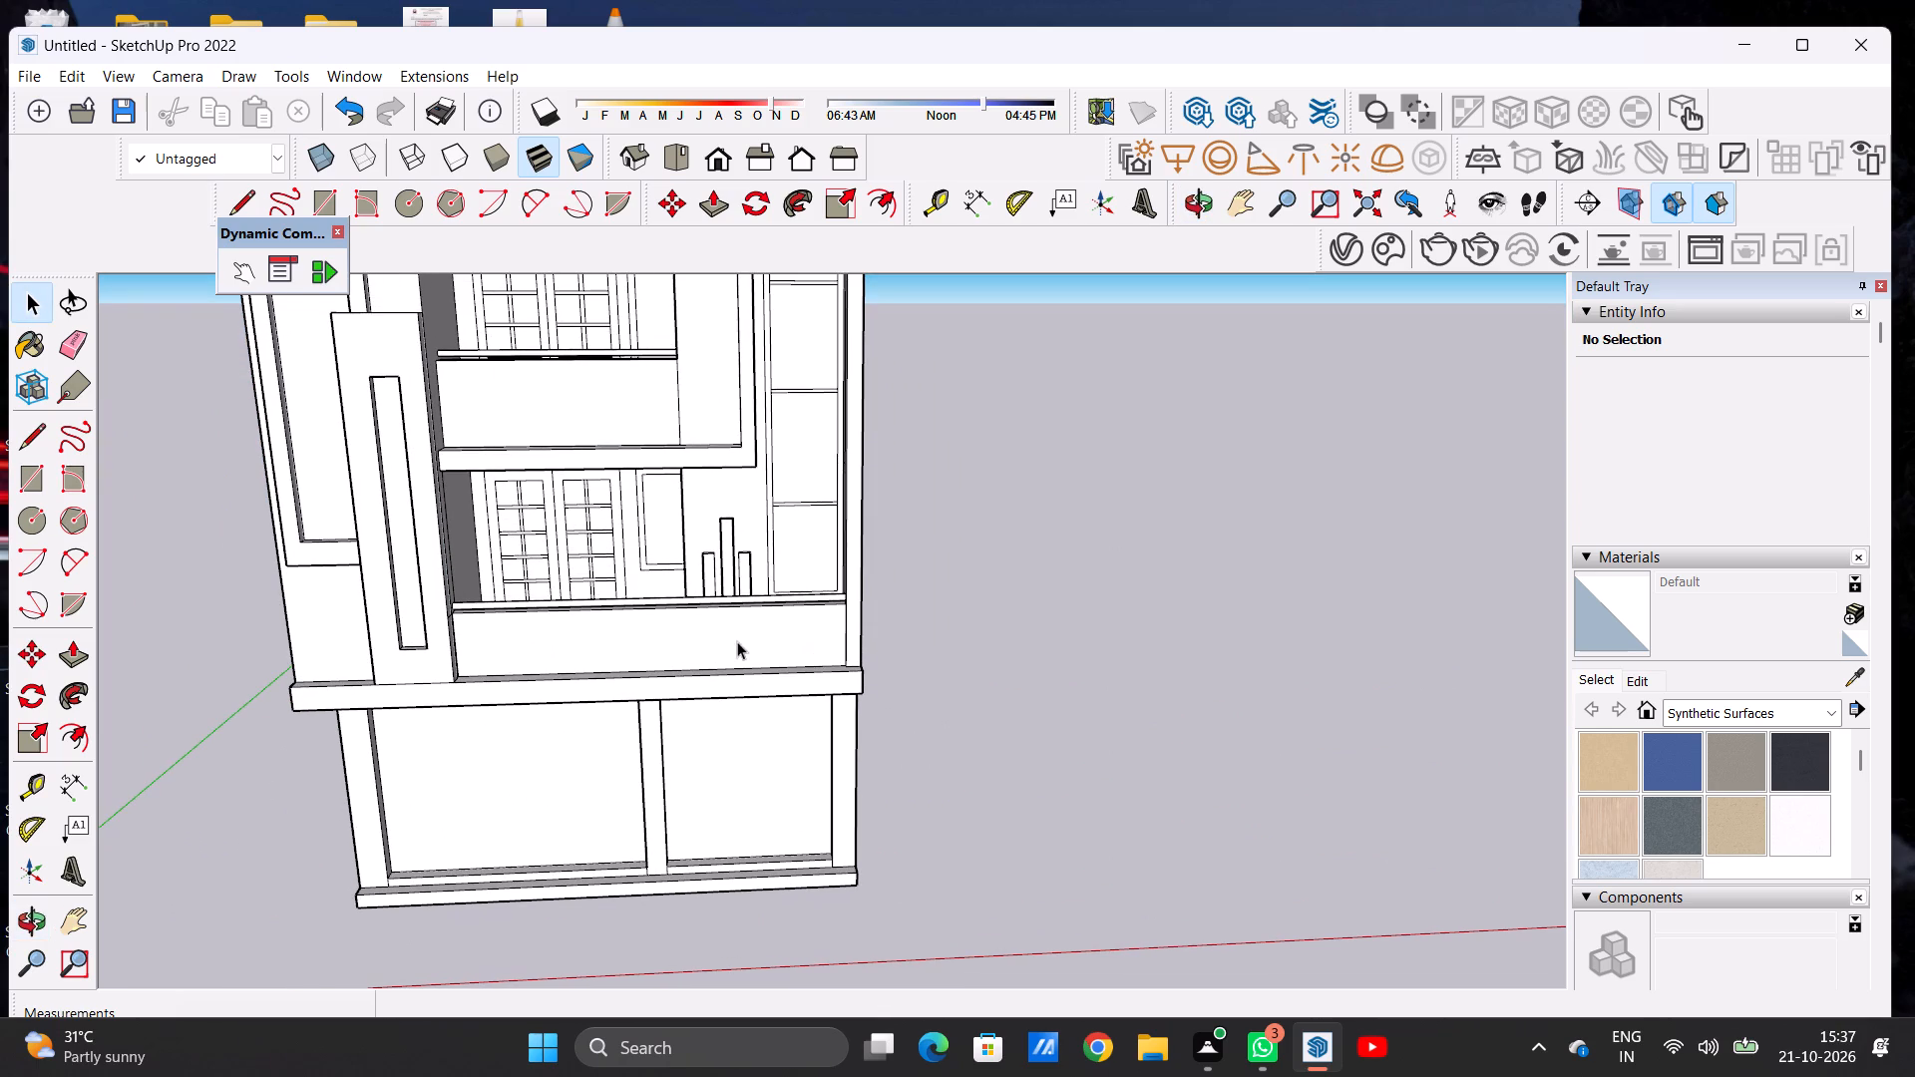
scroll(711, 634, "down", 8)
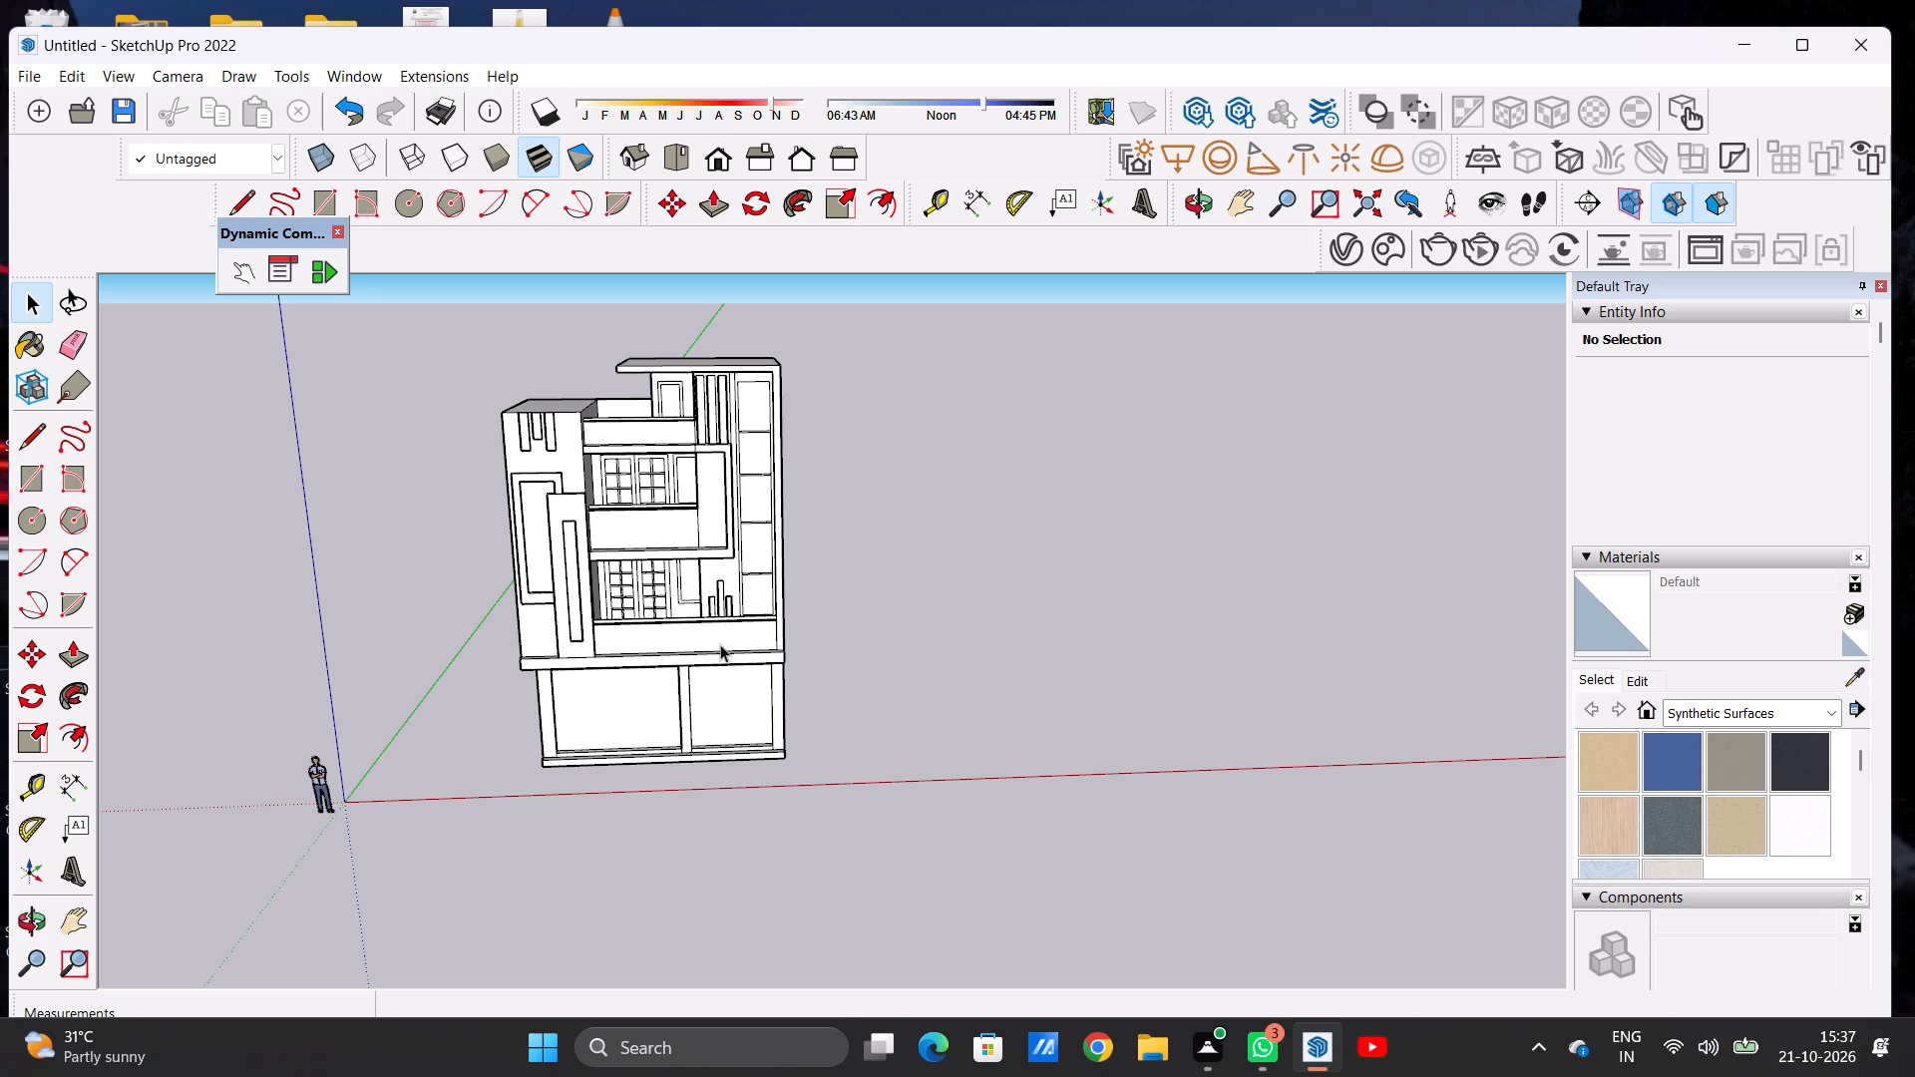
scroll(857, 526, "down", 7)
scroll(735, 574, "up", 3)
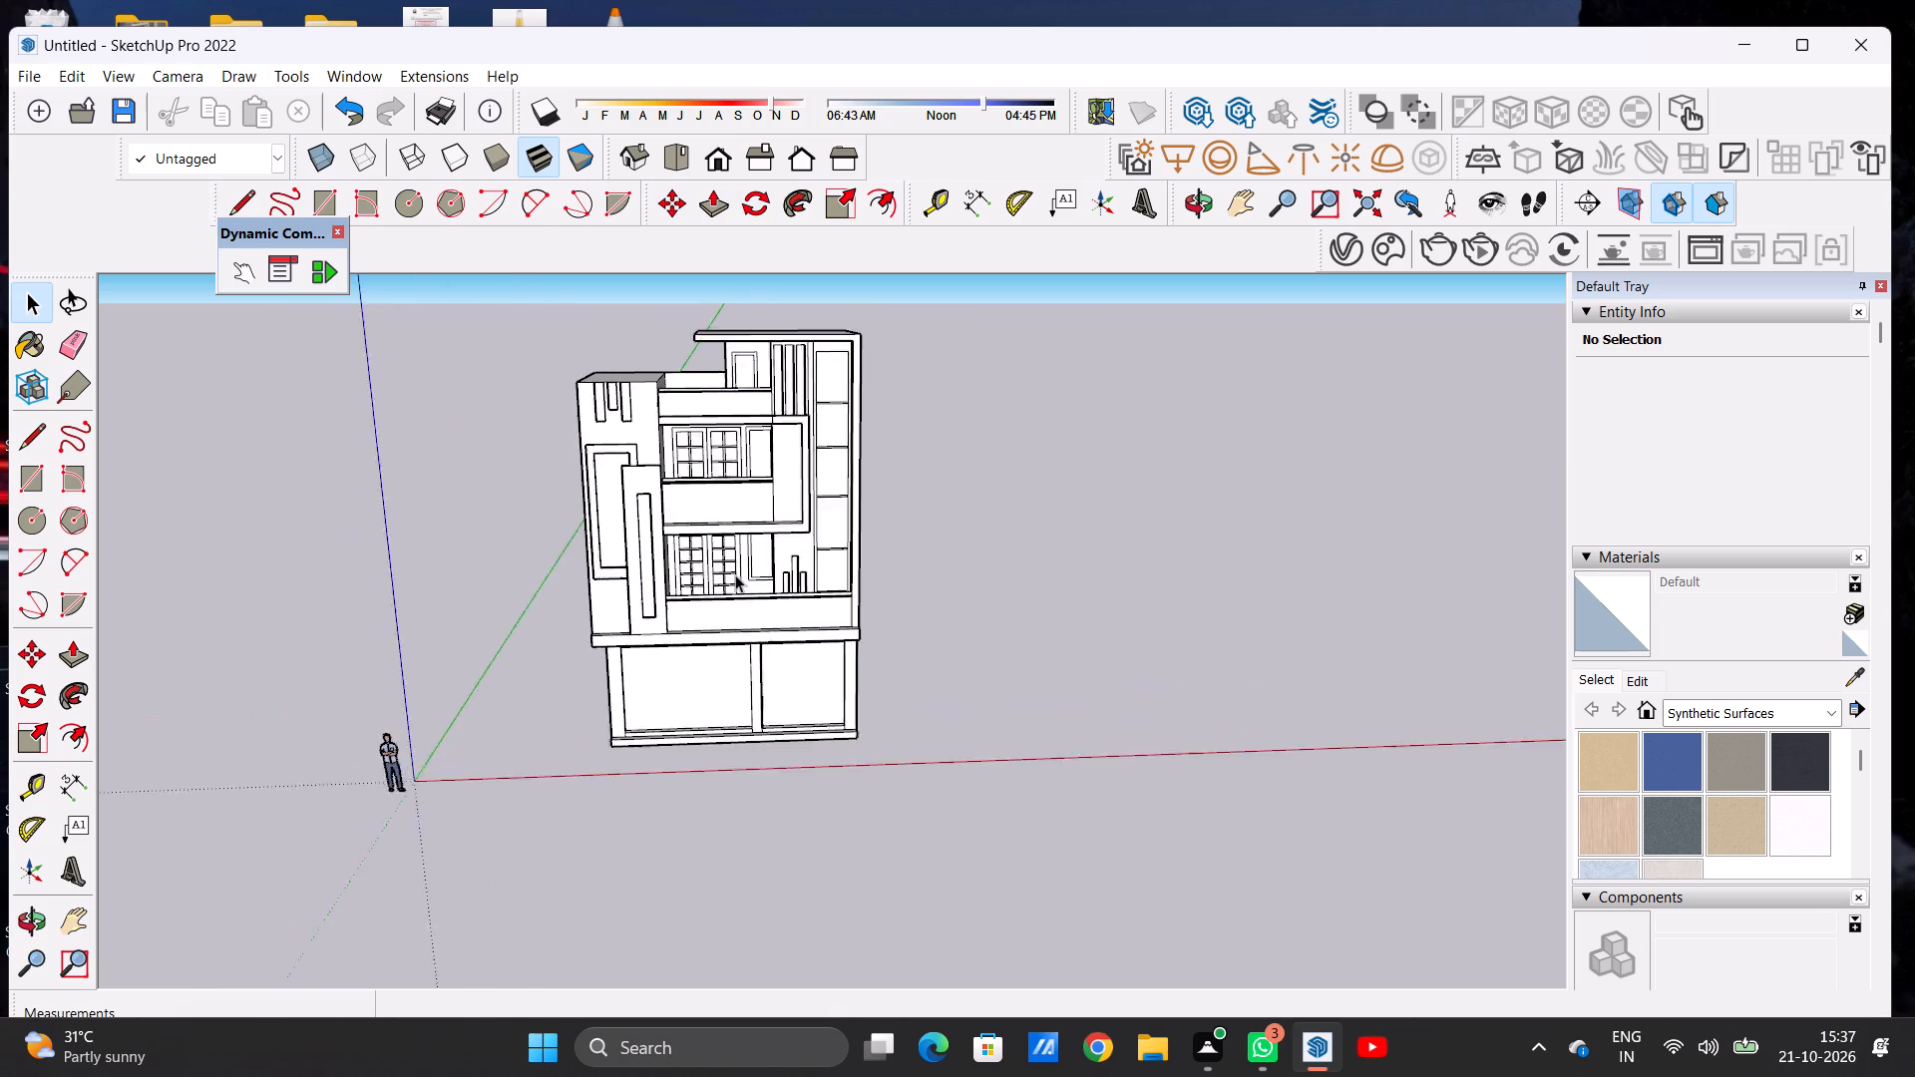
scroll(735, 574, "up", 3)
middle_click_drag(763, 610, 743, 599)
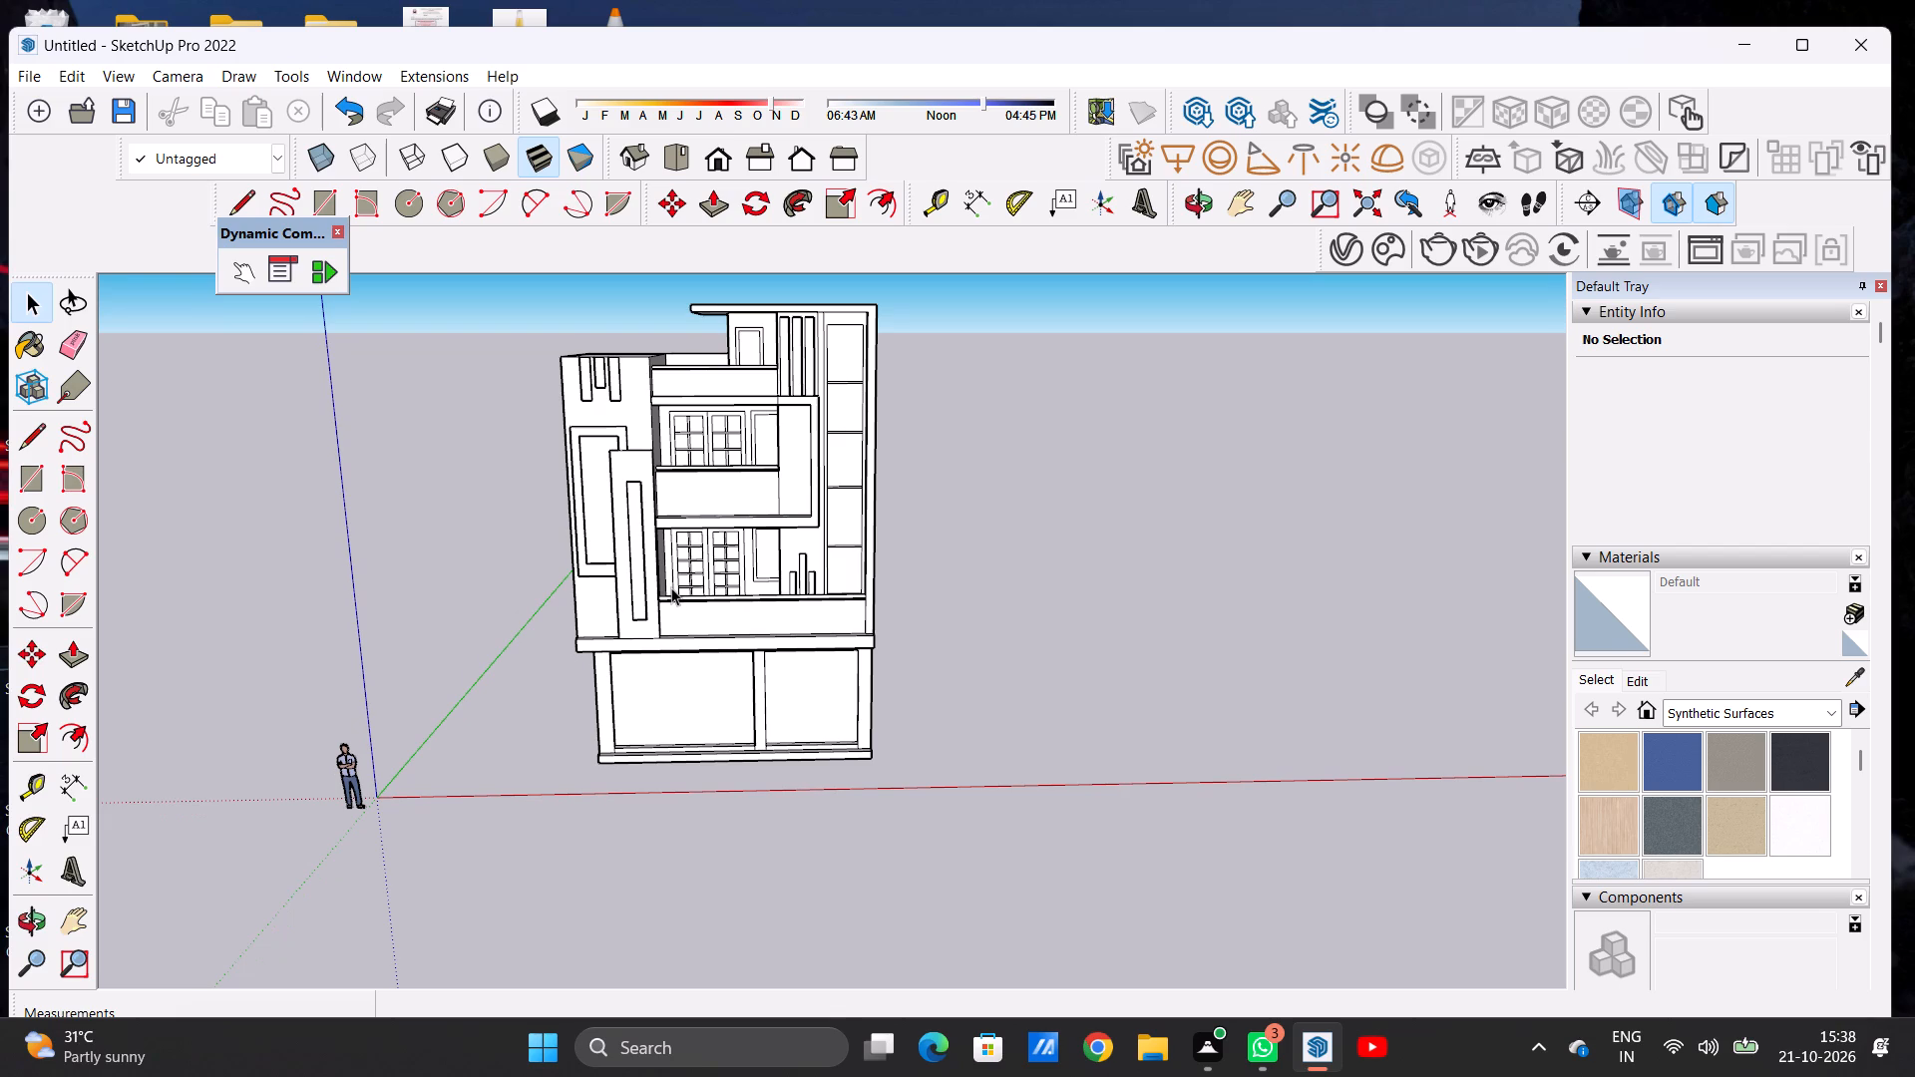
scroll(671, 568, "down", 7)
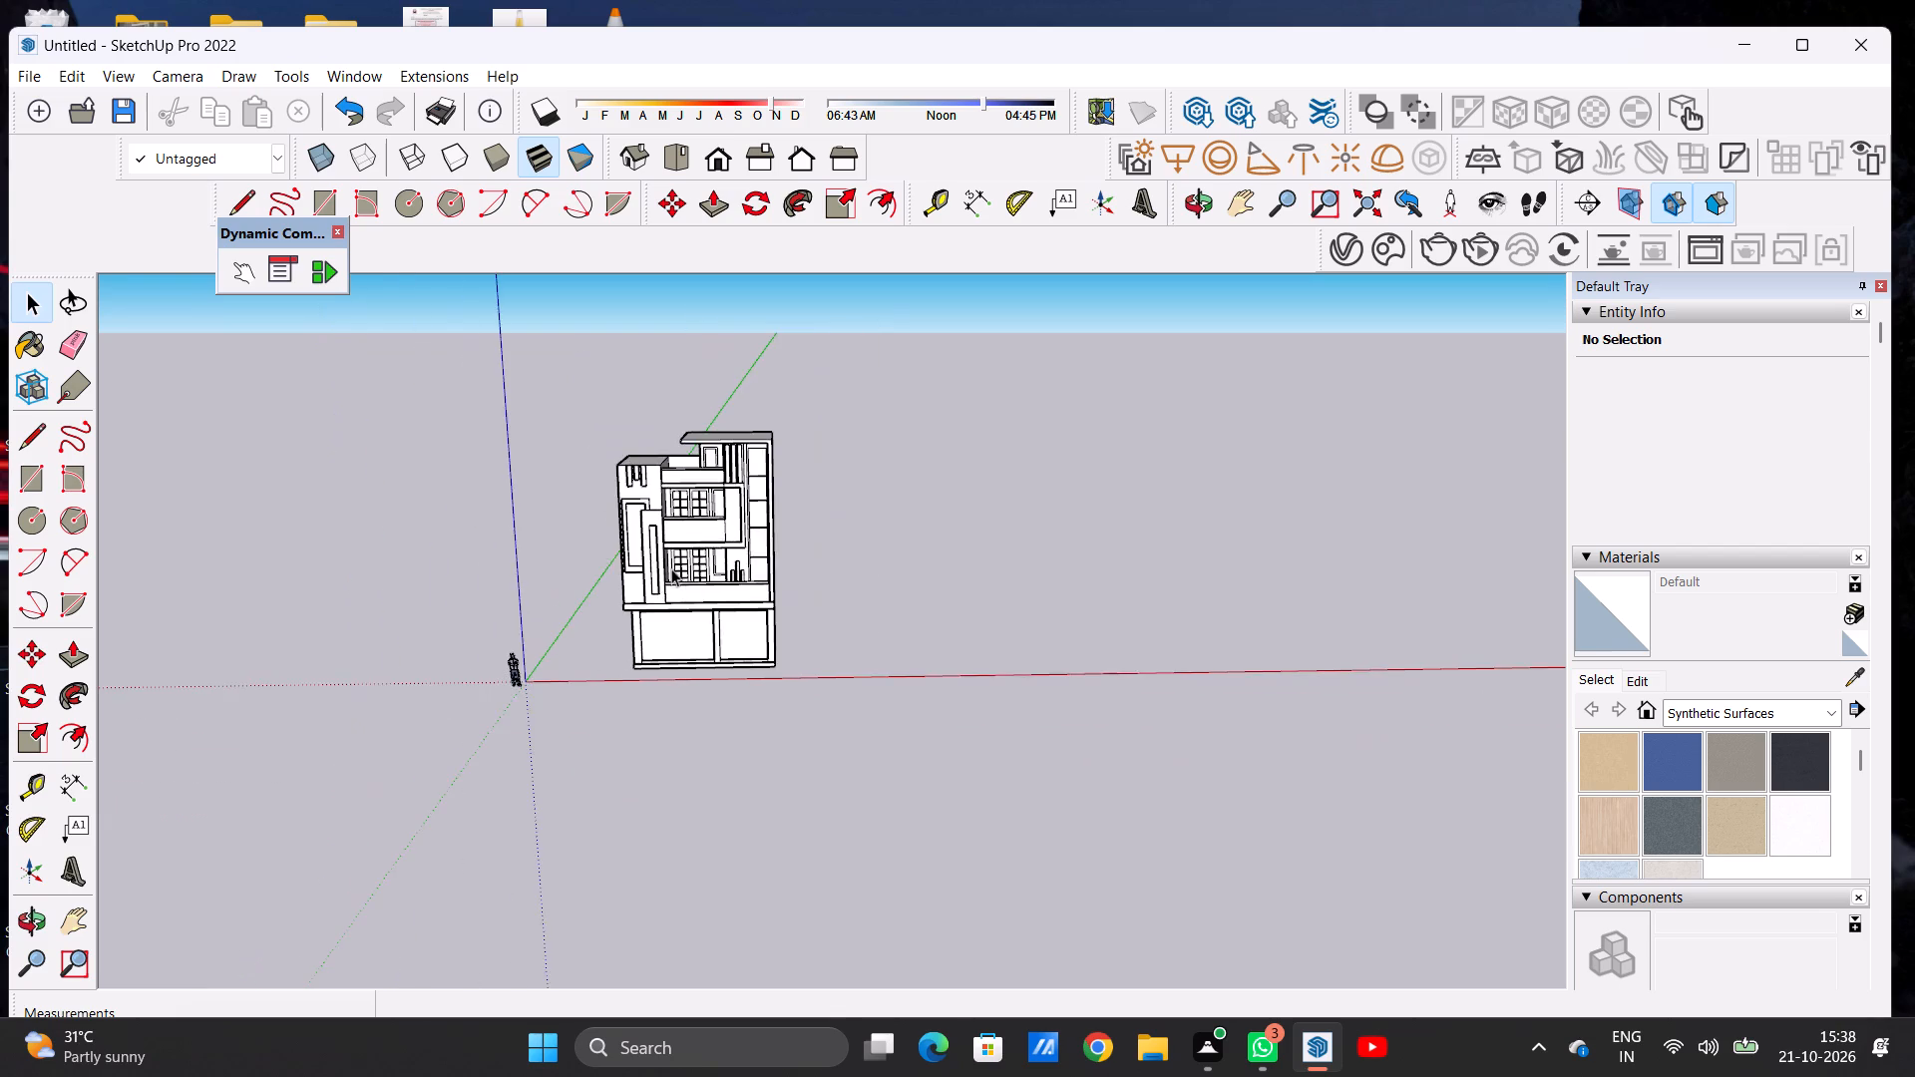
Examine the ground floor's two framed panels and base plinth from the front and the right corner.
scroll(725, 648, "up", 12)
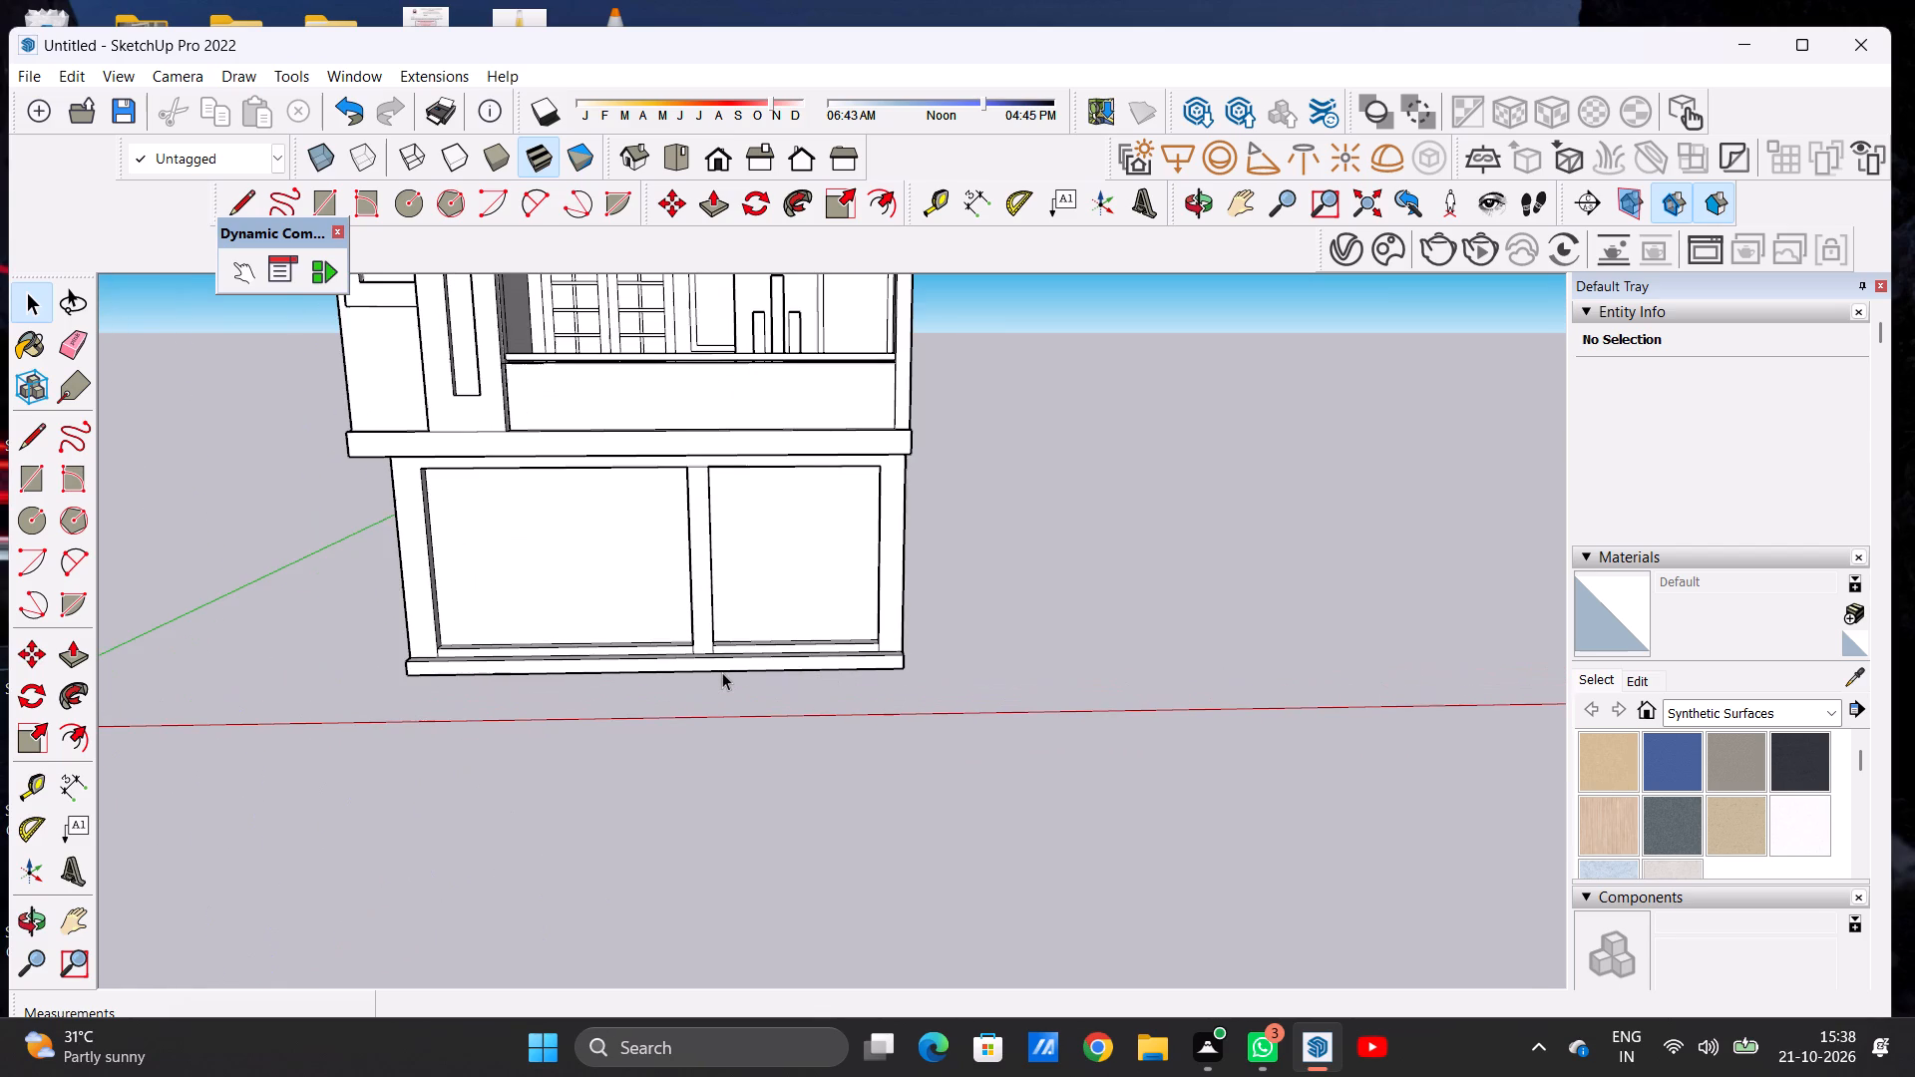
scroll(740, 552, "down", 7)
middle_click_drag(747, 624, 649, 658)
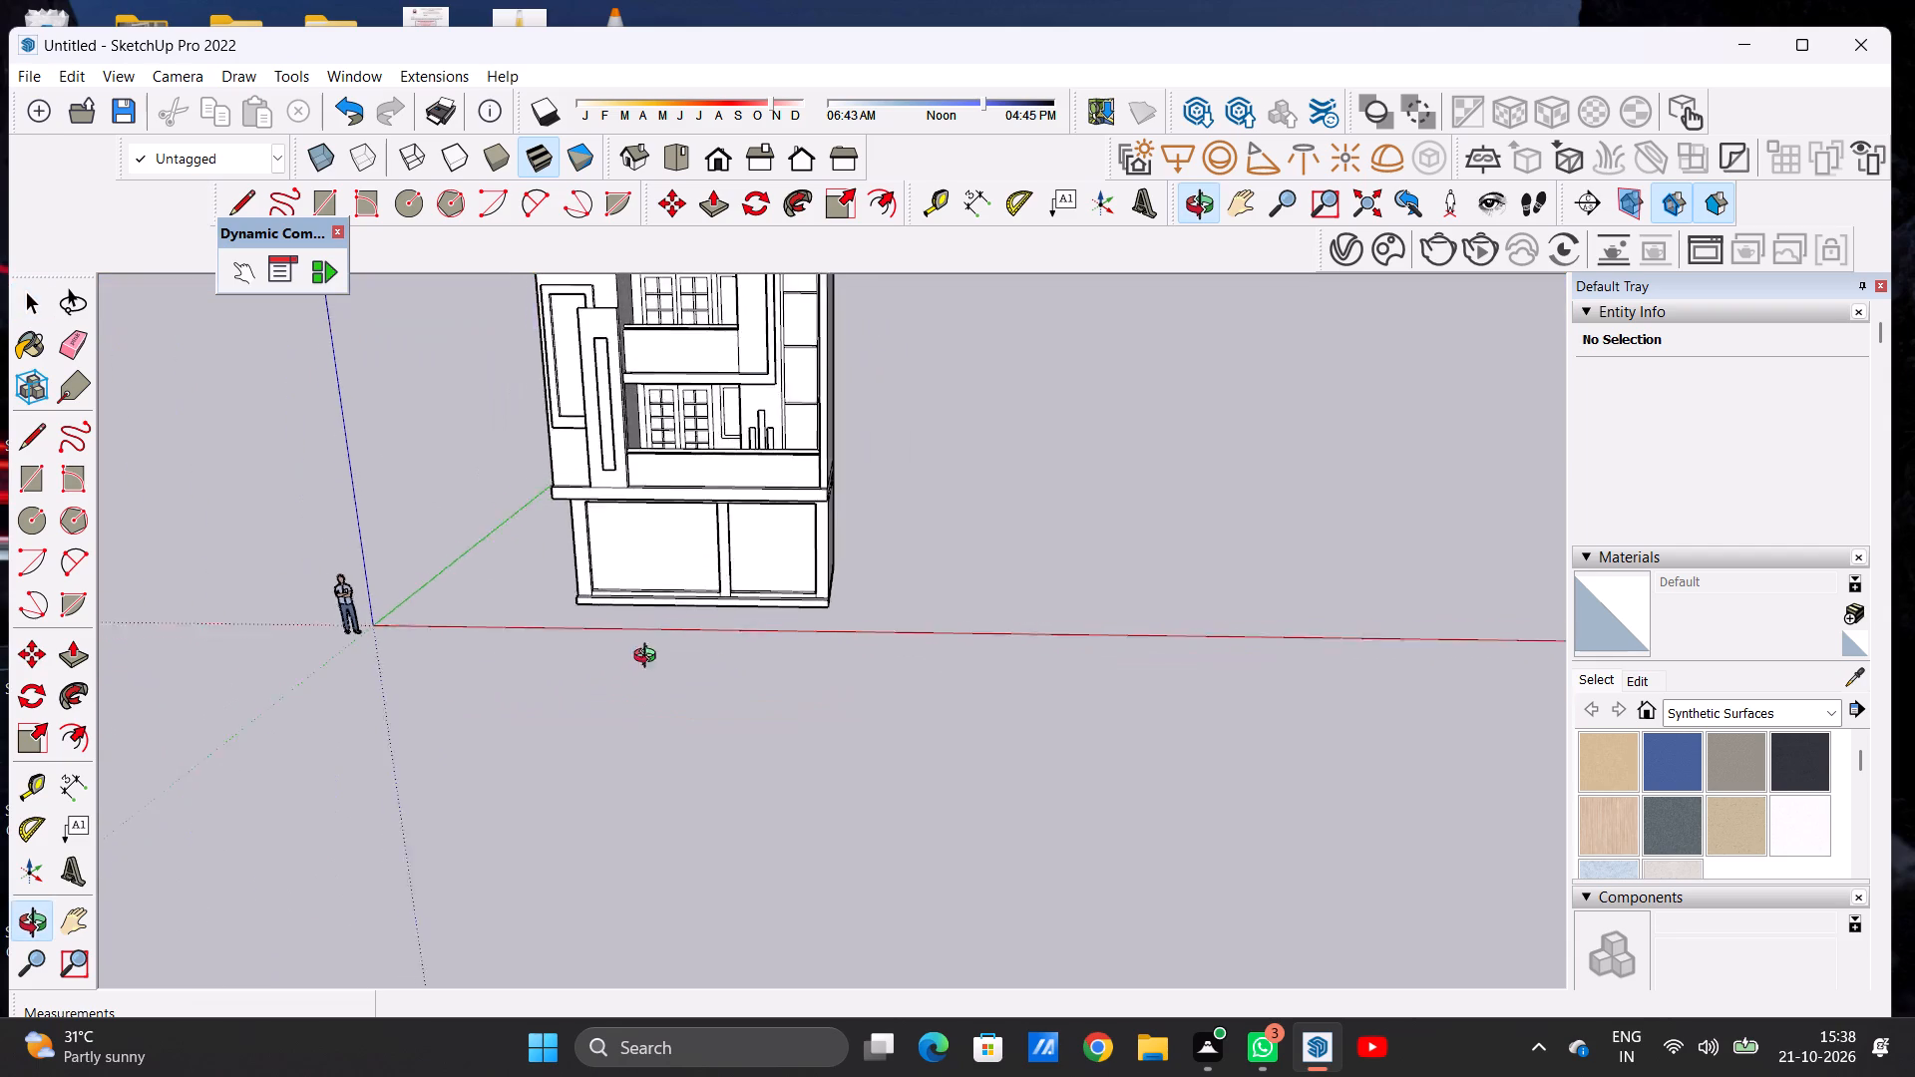
middle_click_drag(649, 658, 558, 605)
scroll(748, 610, "up", 7)
middle_click_drag(770, 596, 701, 672)
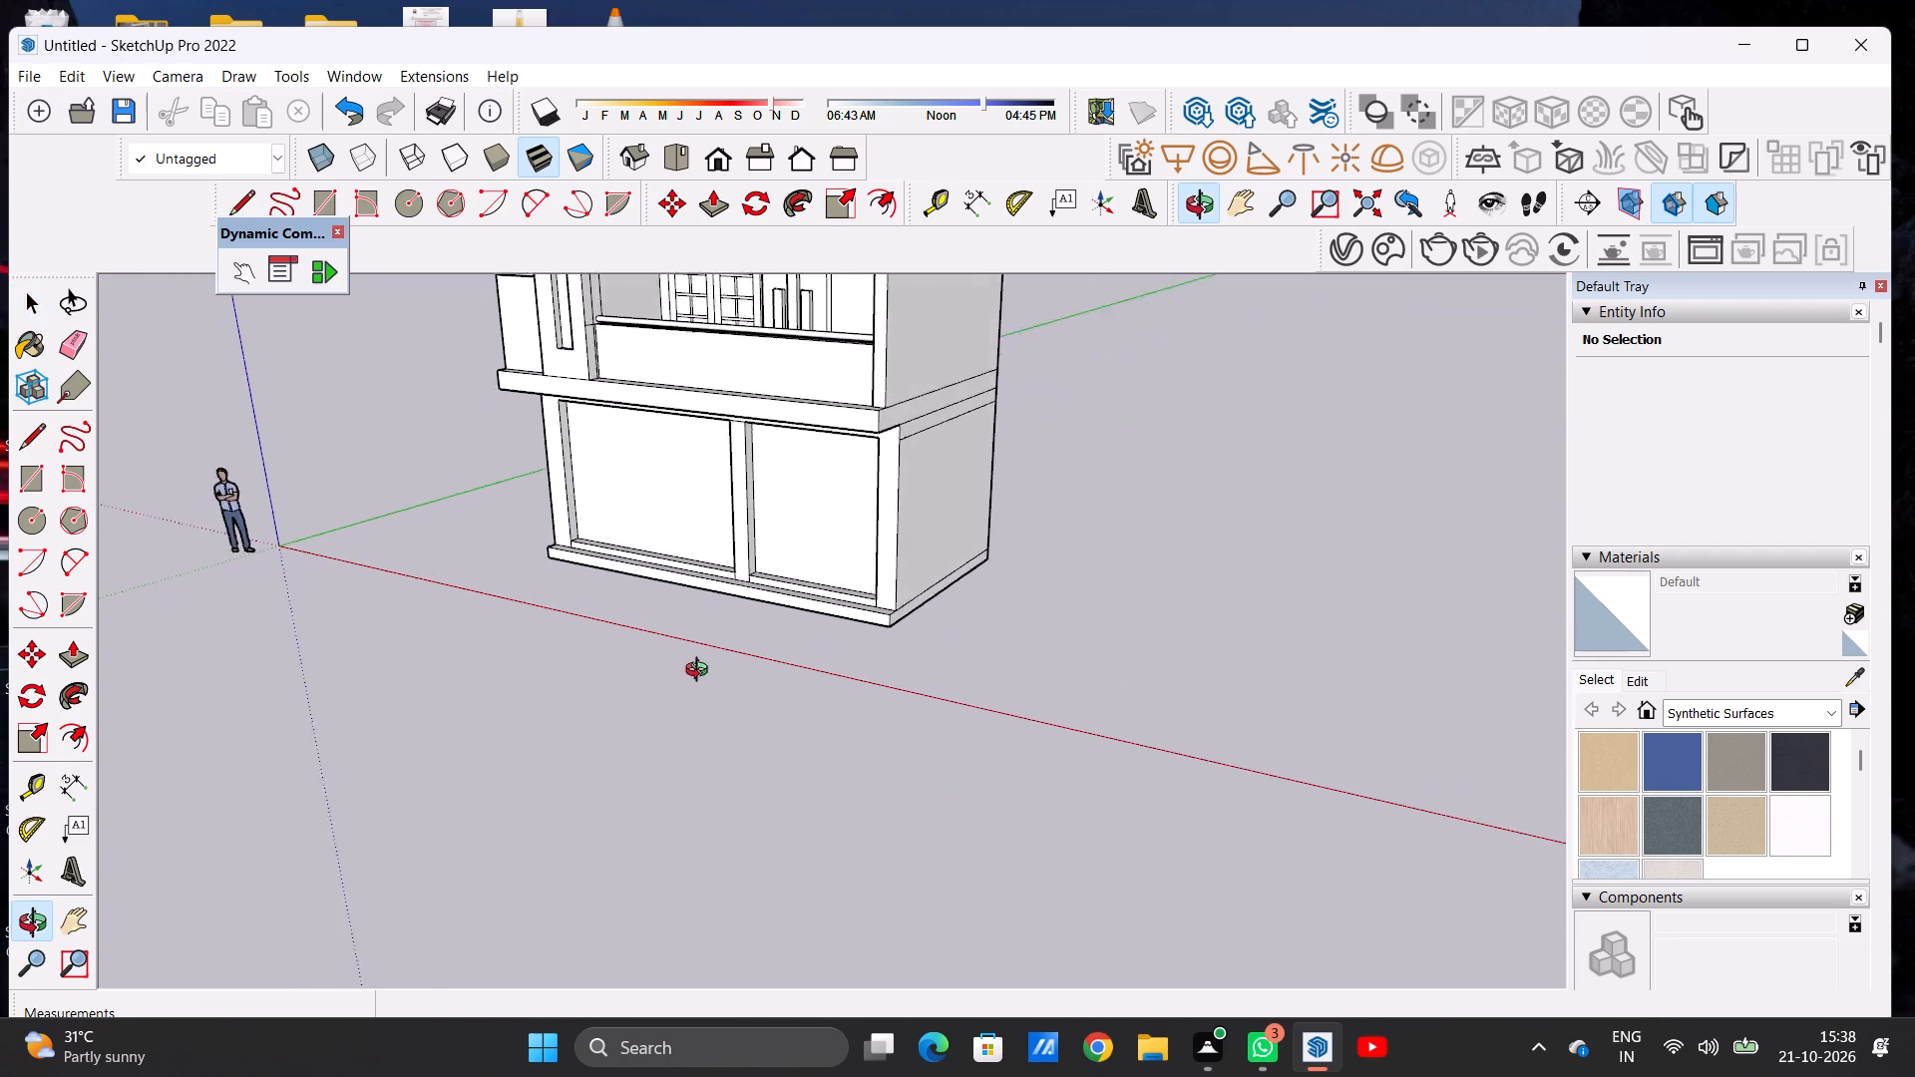
middle_click_drag(701, 672, 705, 685)
scroll(768, 638, "up", 9)
scroll(838, 511, "down", 6)
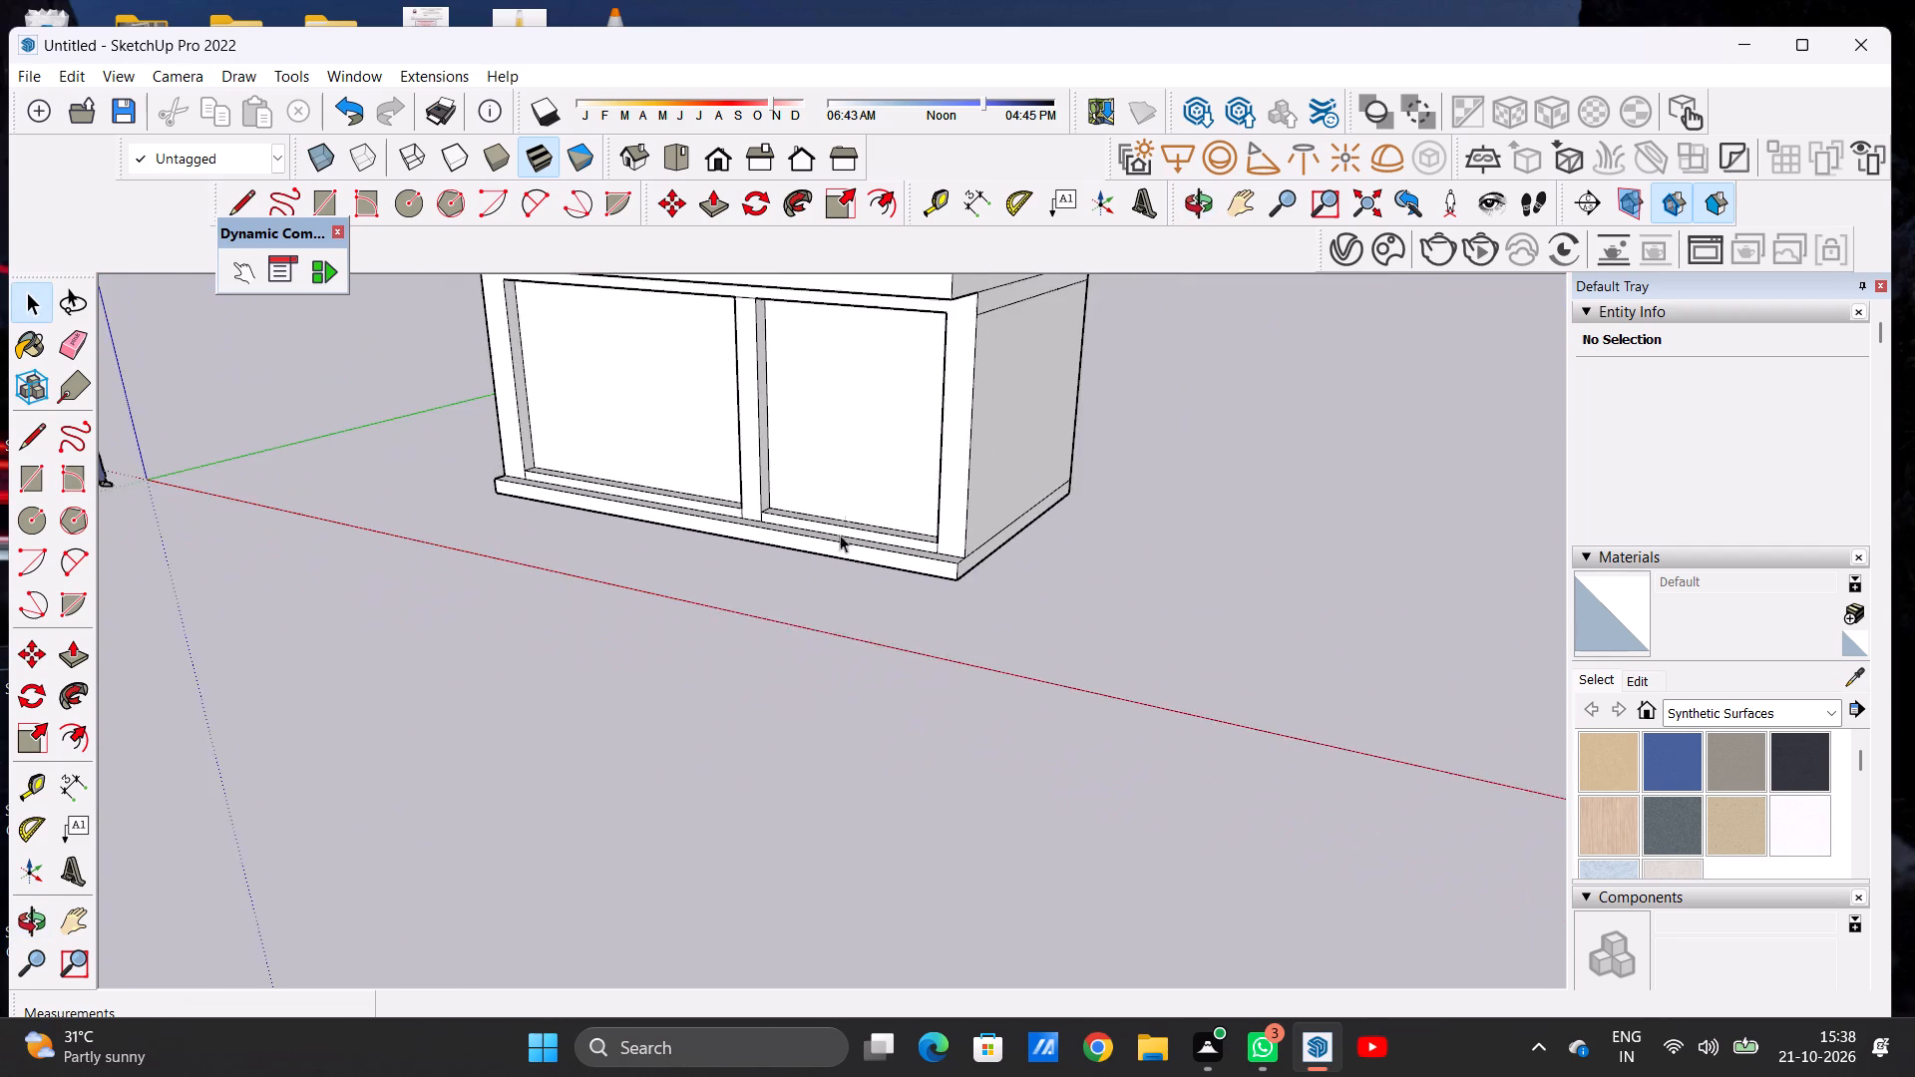
middle_click_drag(830, 574, 952, 633)
scroll(781, 608, "down", 14)
Select the entire connected house and move it away from the origin by its base's front right corner, backward and along the red axis.
scroll(805, 574, "up", 5)
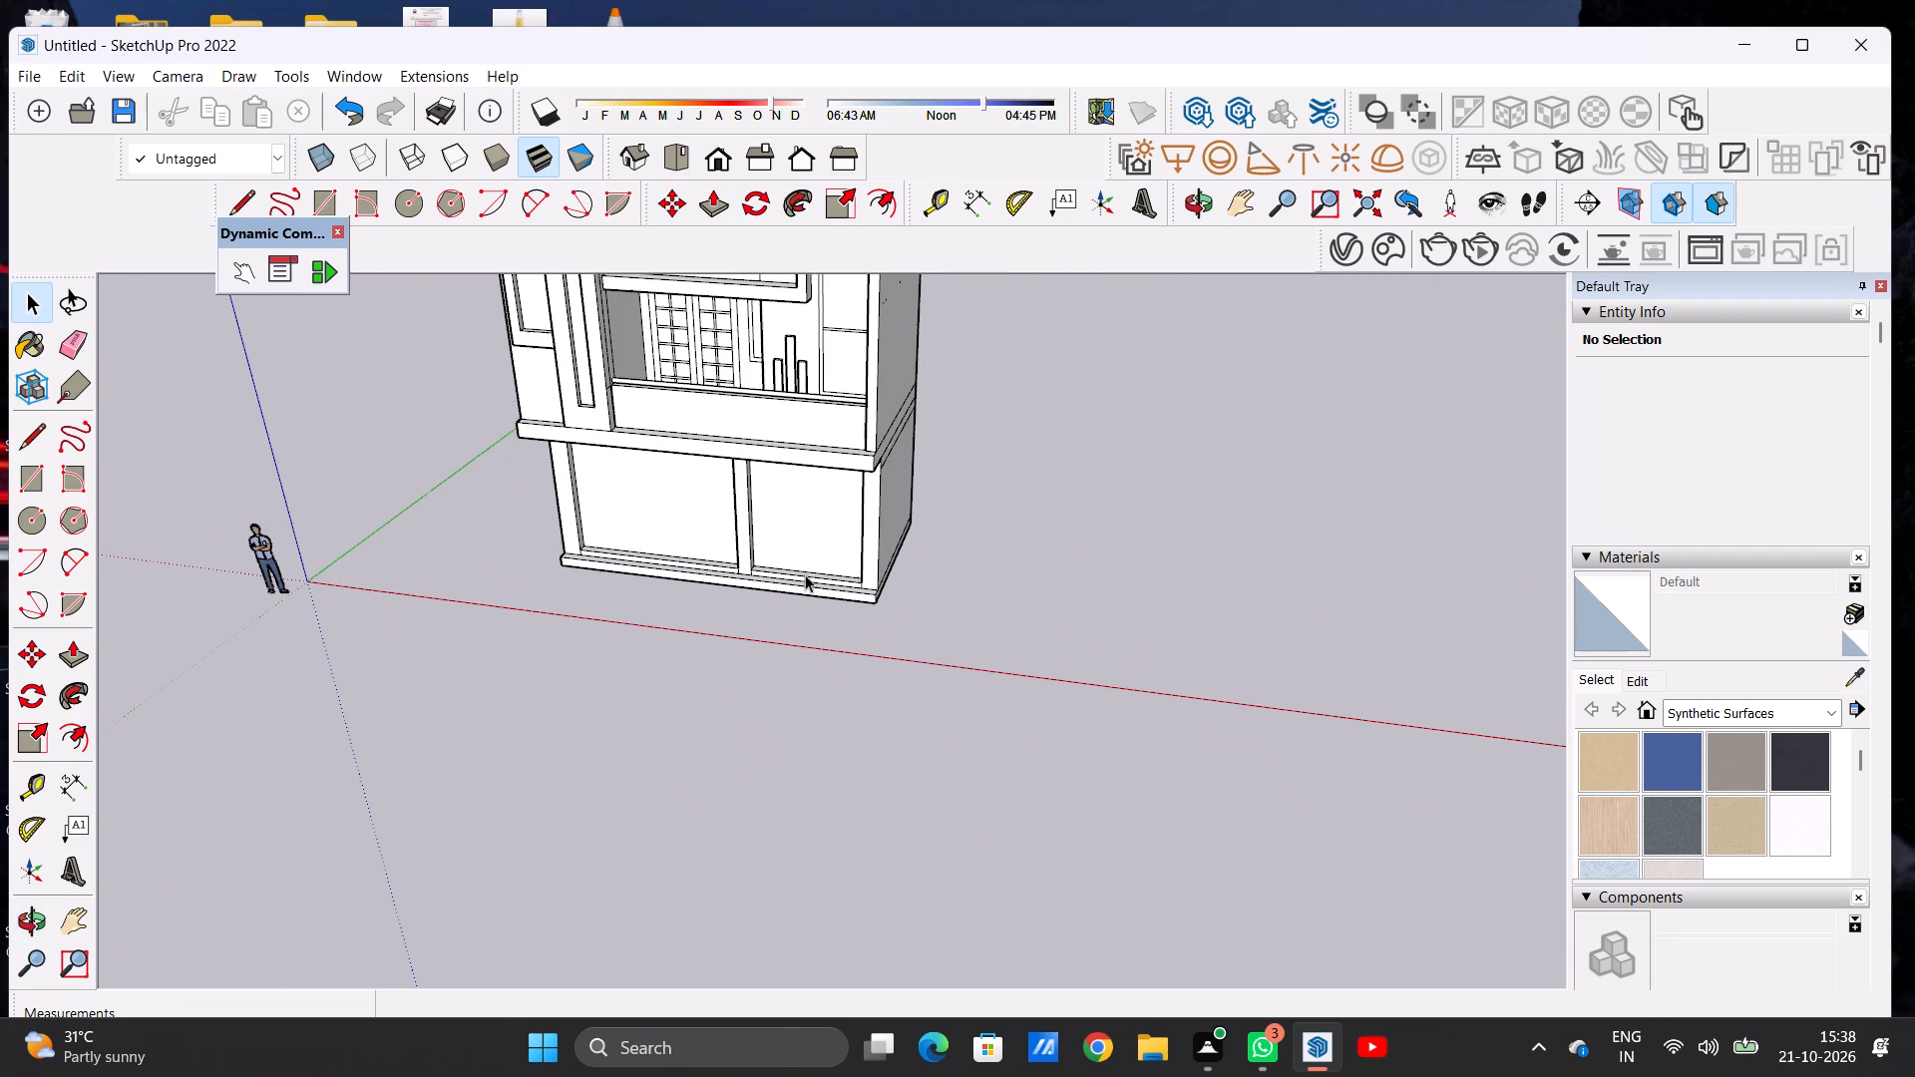
triple_click(825, 593)
double_click(825, 593)
scroll(679, 594, "down", 13)
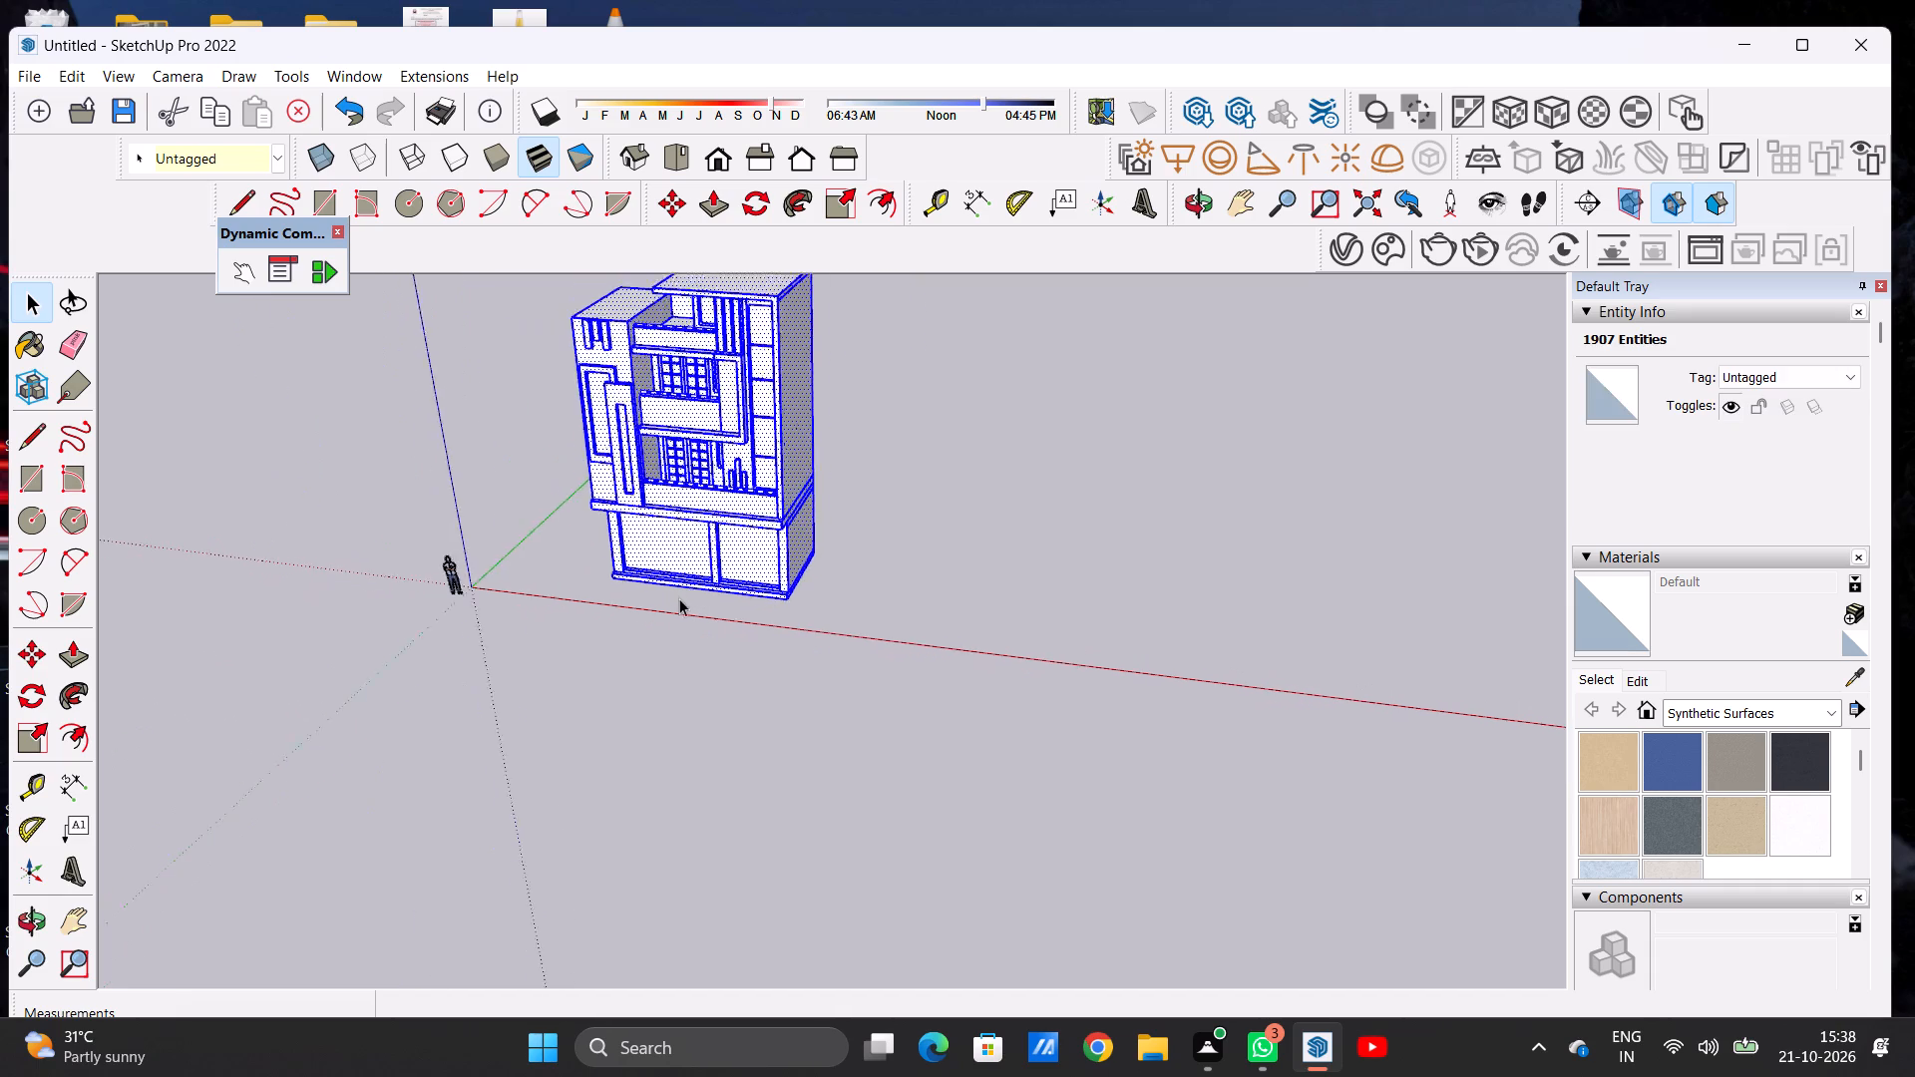
scroll(679, 598, "down", 4)
left_click(714, 163)
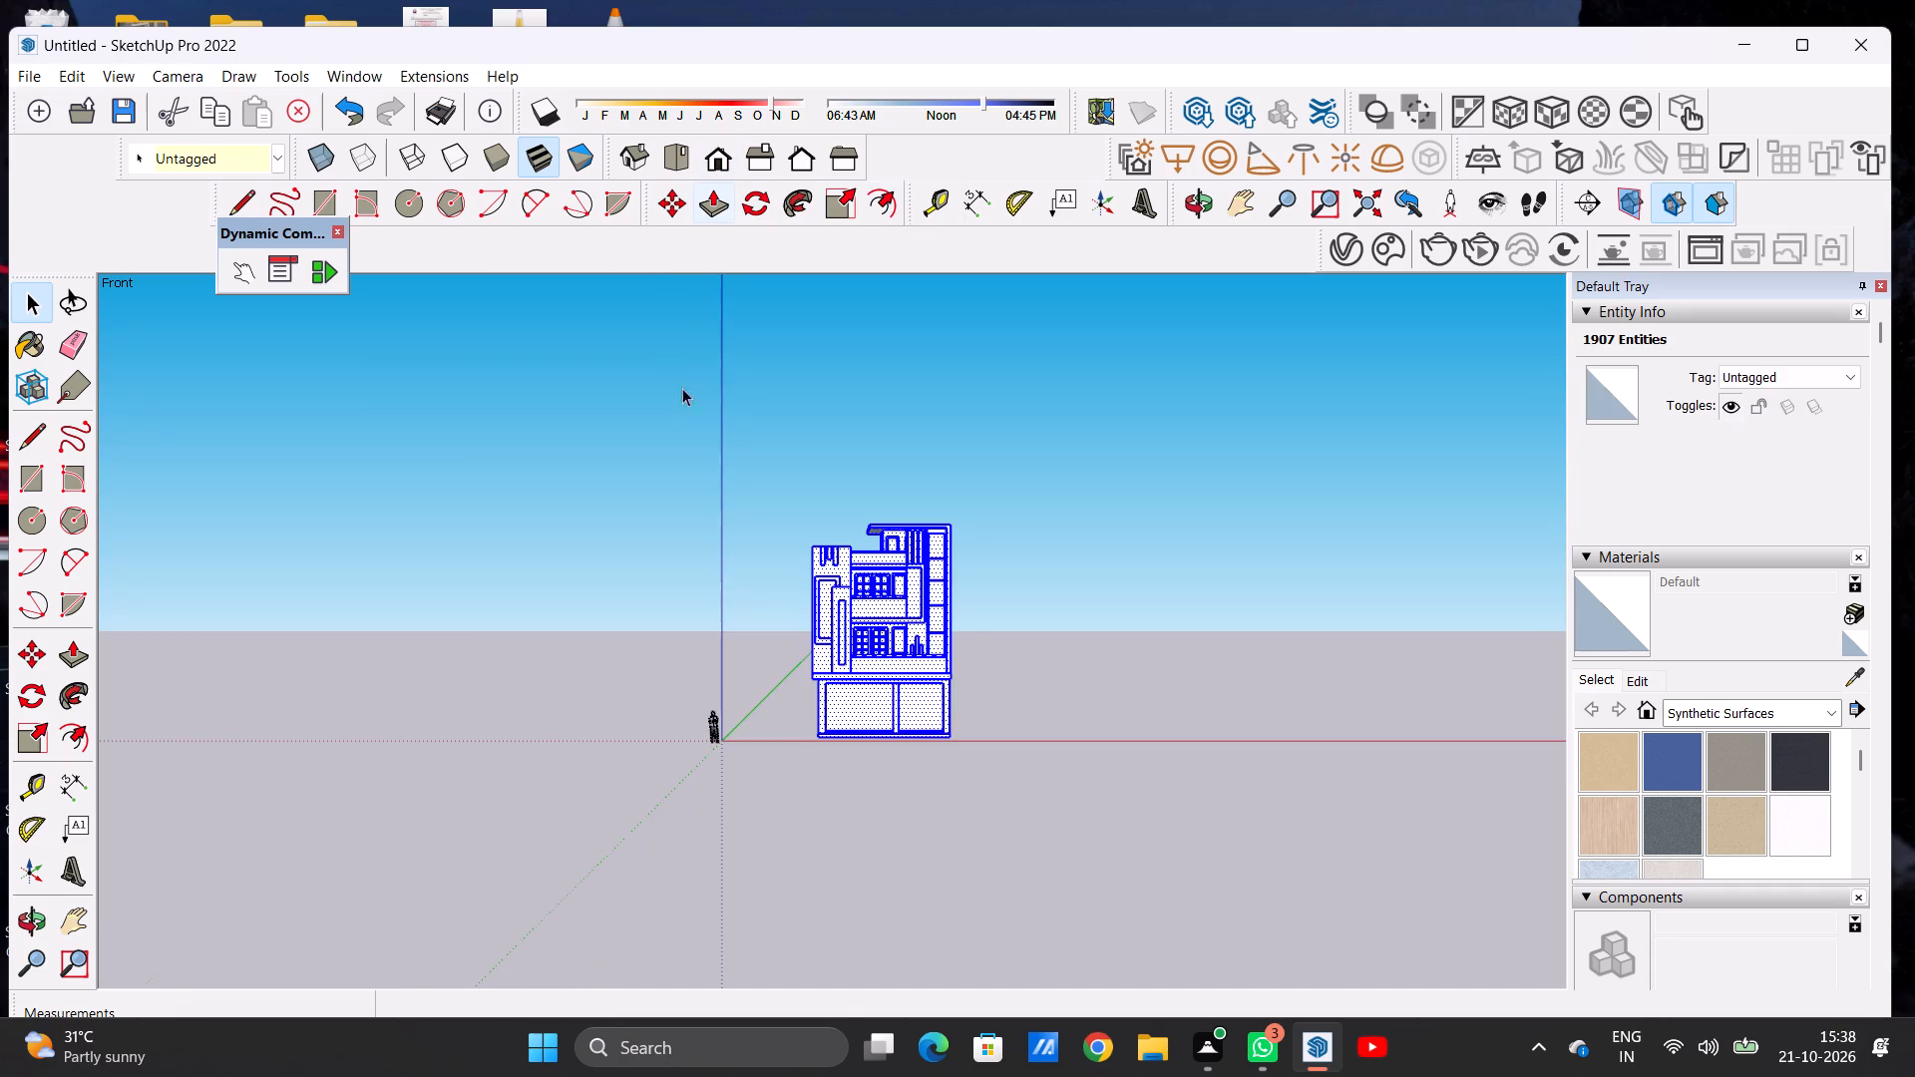
scroll(1145, 686, "up", 7)
scroll(1056, 572, "up", 1)
middle_click_drag(1051, 581, 1026, 724)
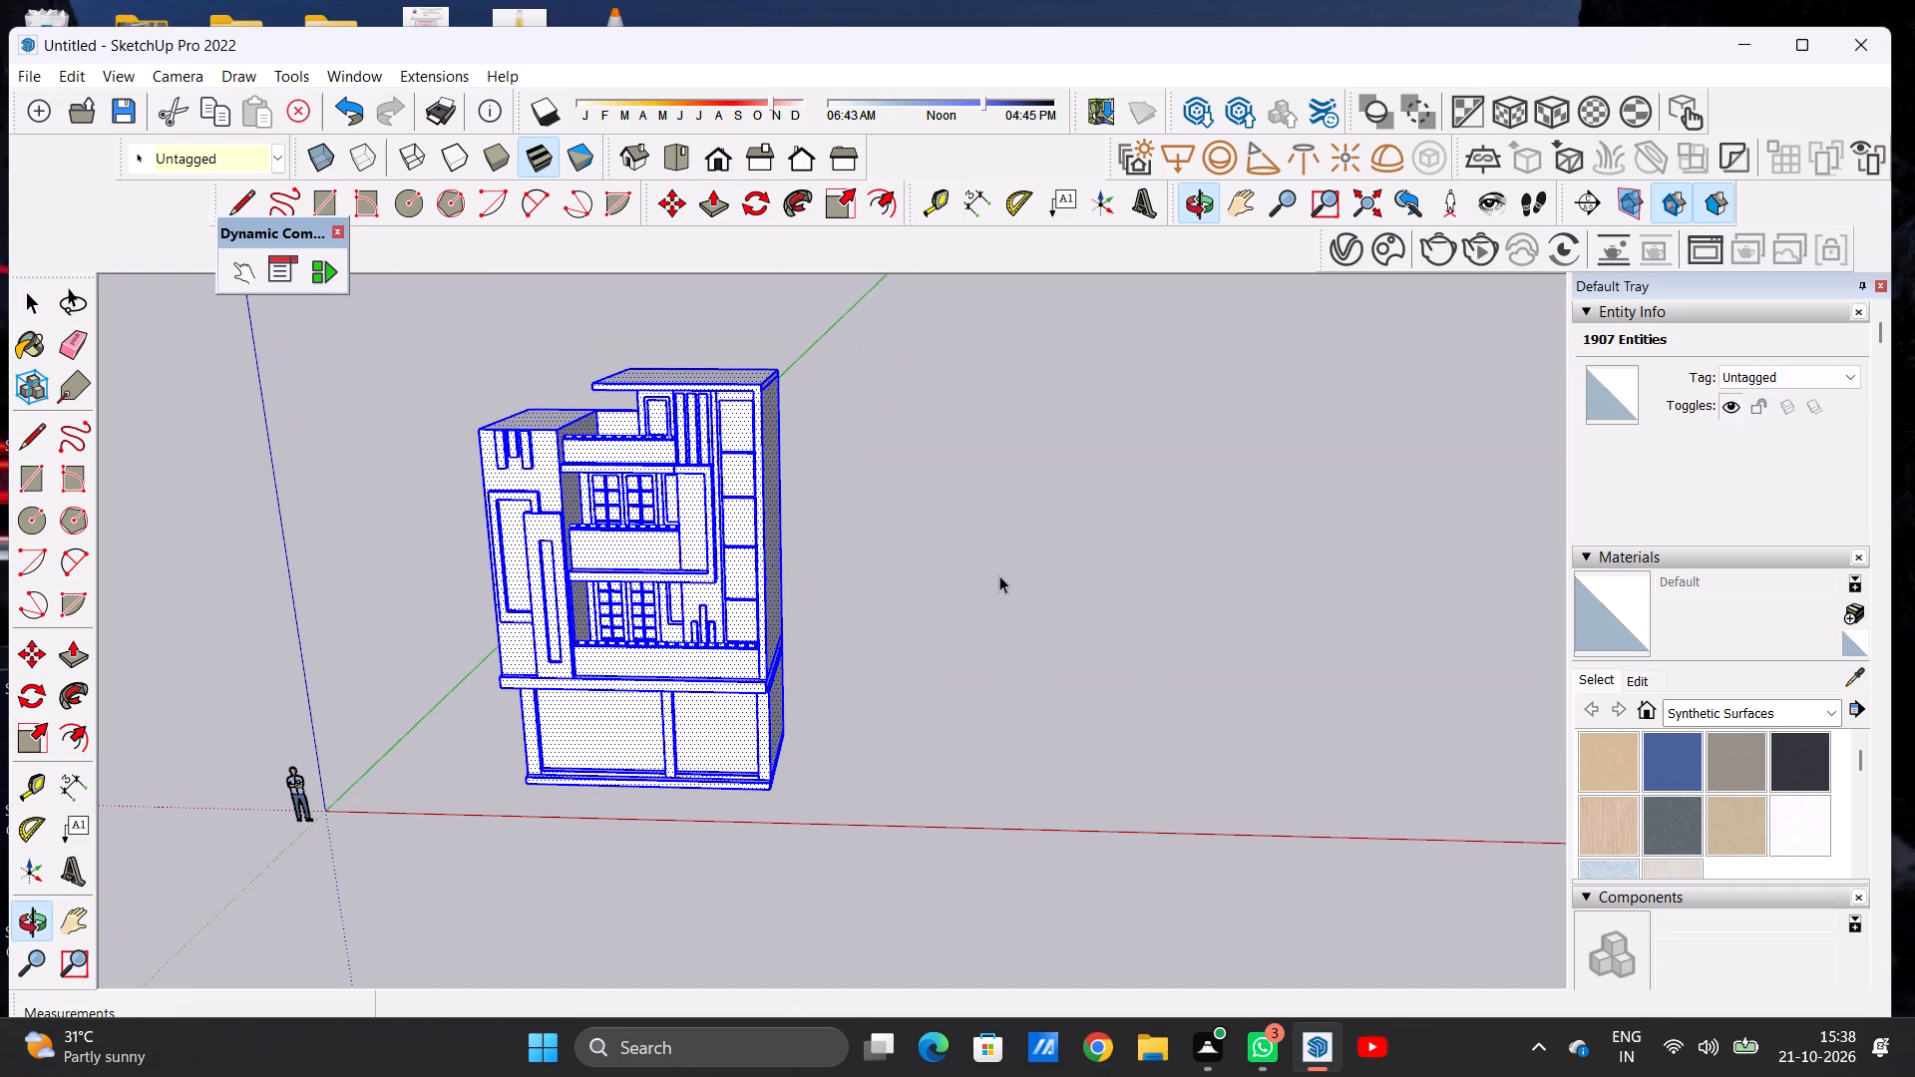
key("m")
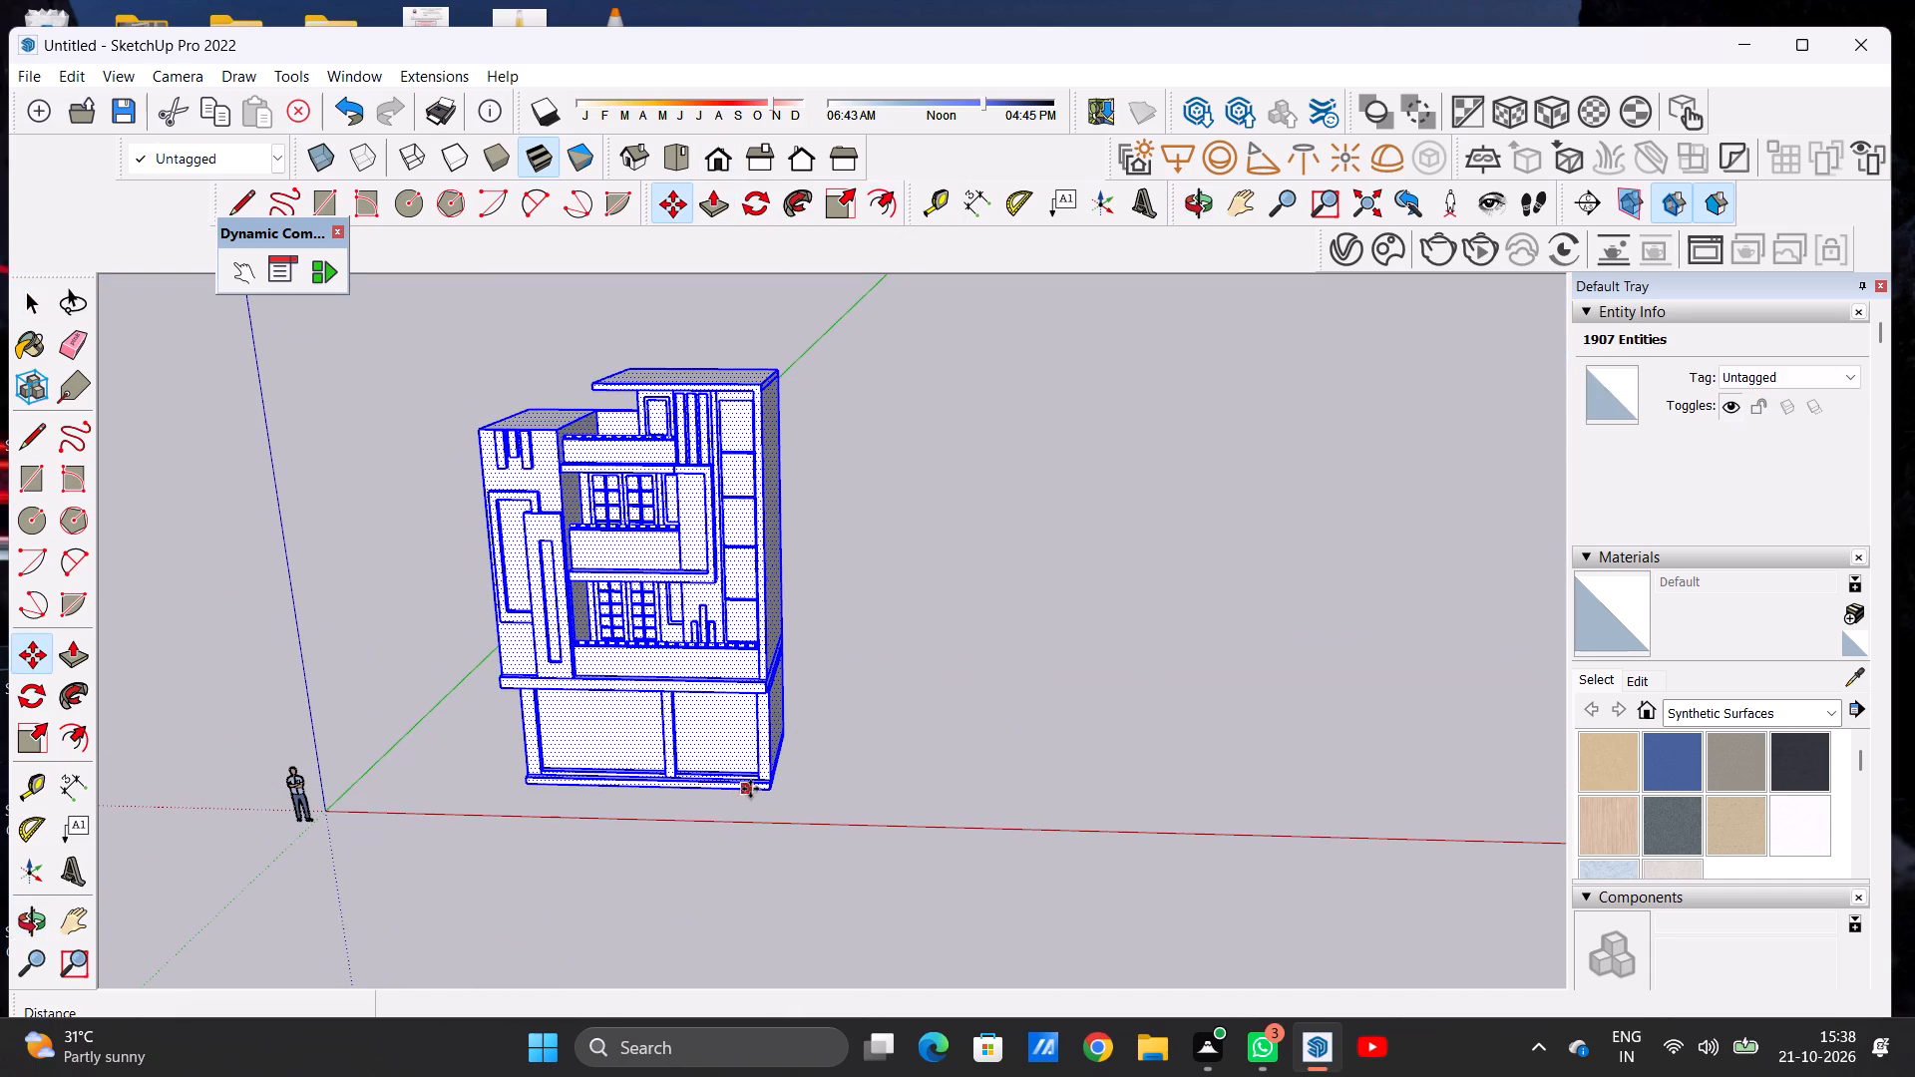
left_click(771, 790)
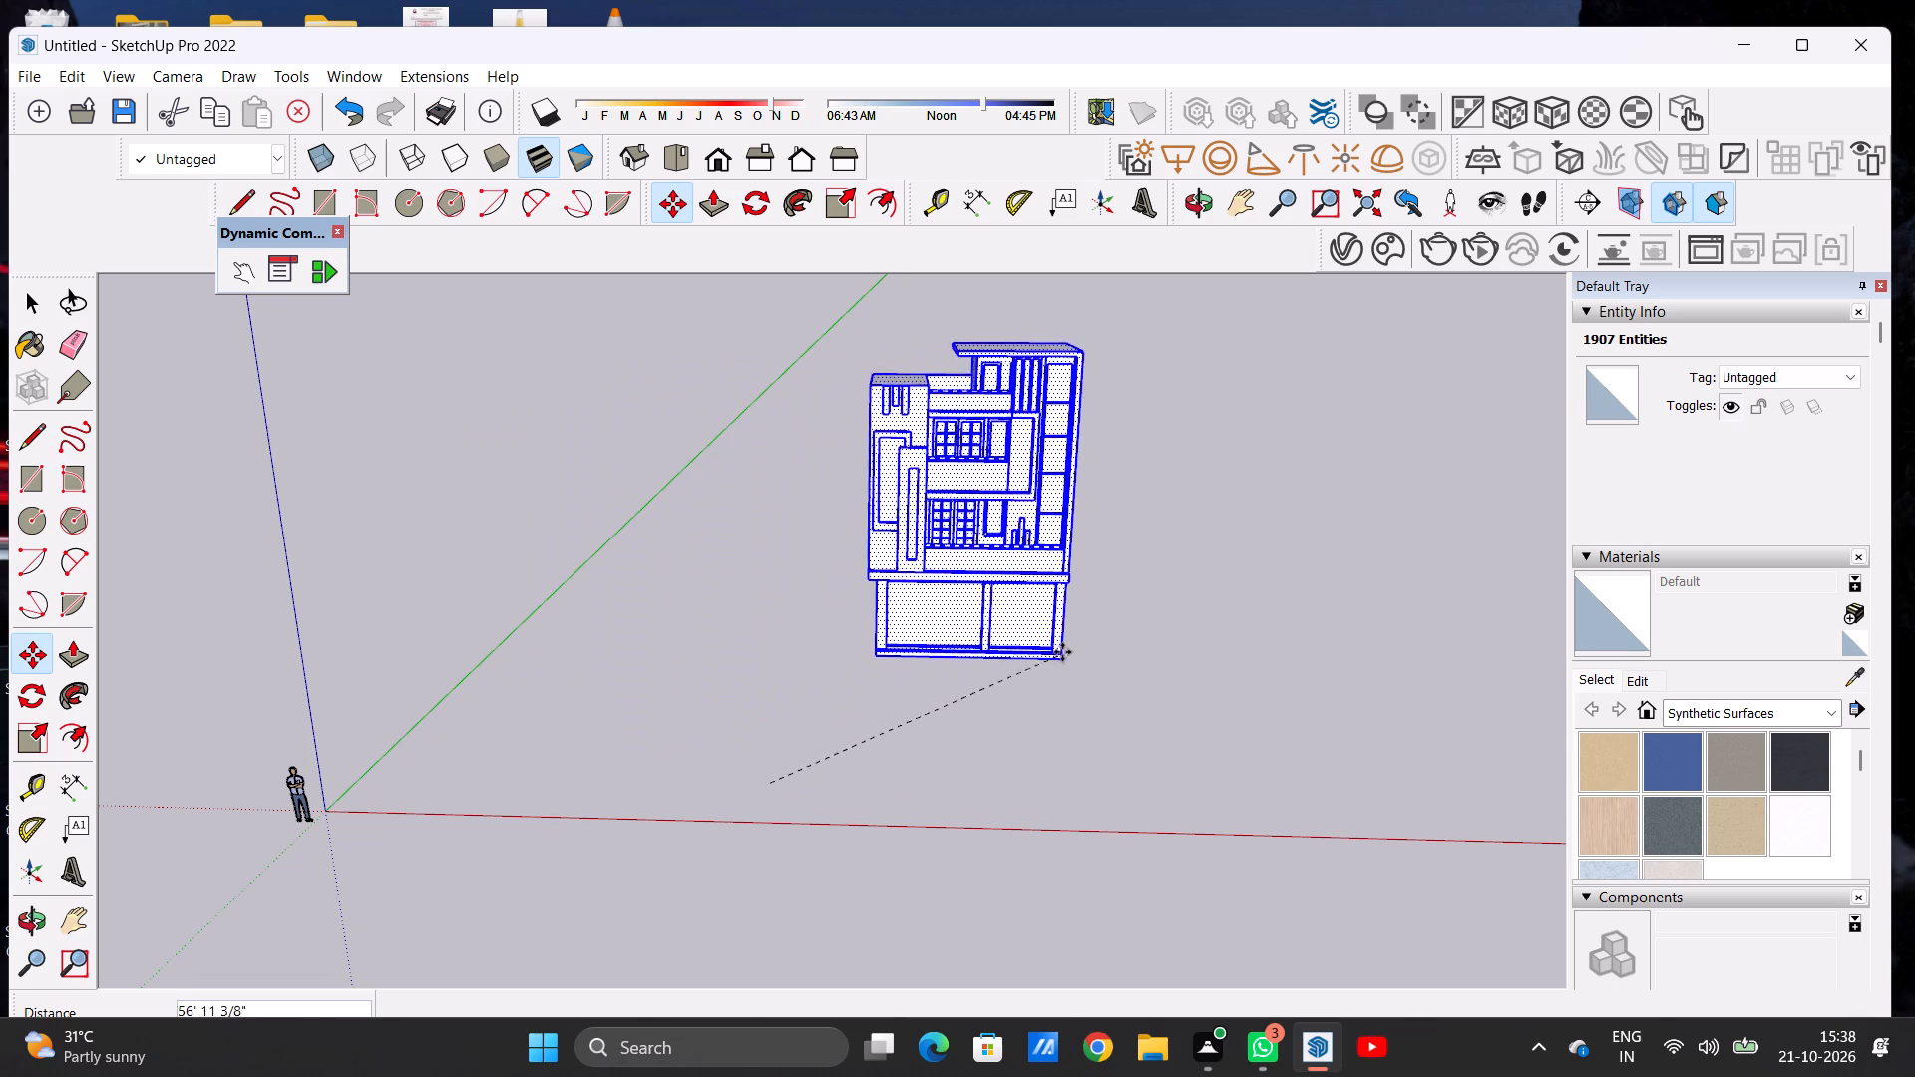
left_click(1059, 628)
key("space")
left_click(1119, 596)
Select the entire house again and move it about 14' 5" forward by its front base edge.
scroll(548, 737, "down", 4)
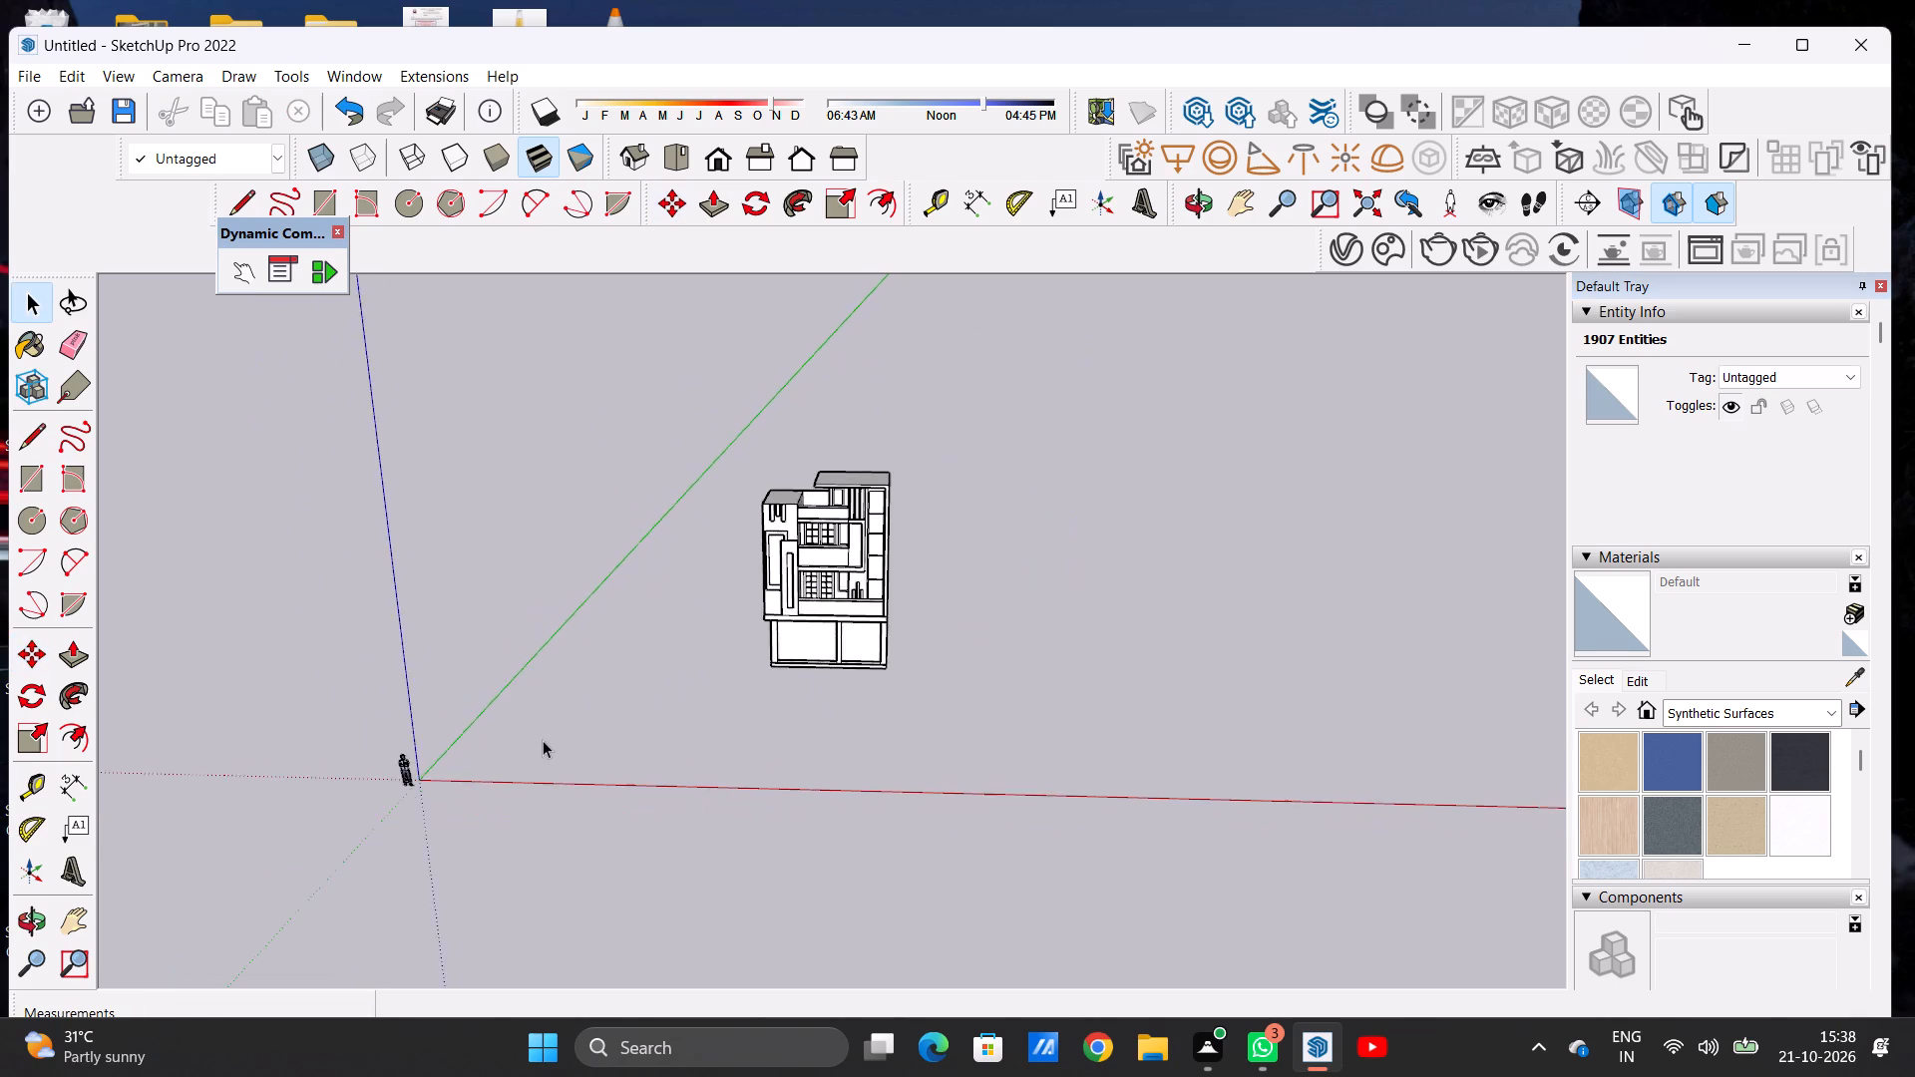
scroll(543, 740, "down", 11)
scroll(709, 674, "up", 7)
middle_click_drag(722, 680, 734, 853)
scroll(728, 721, "up", 7)
scroll(767, 790, "down", 6)
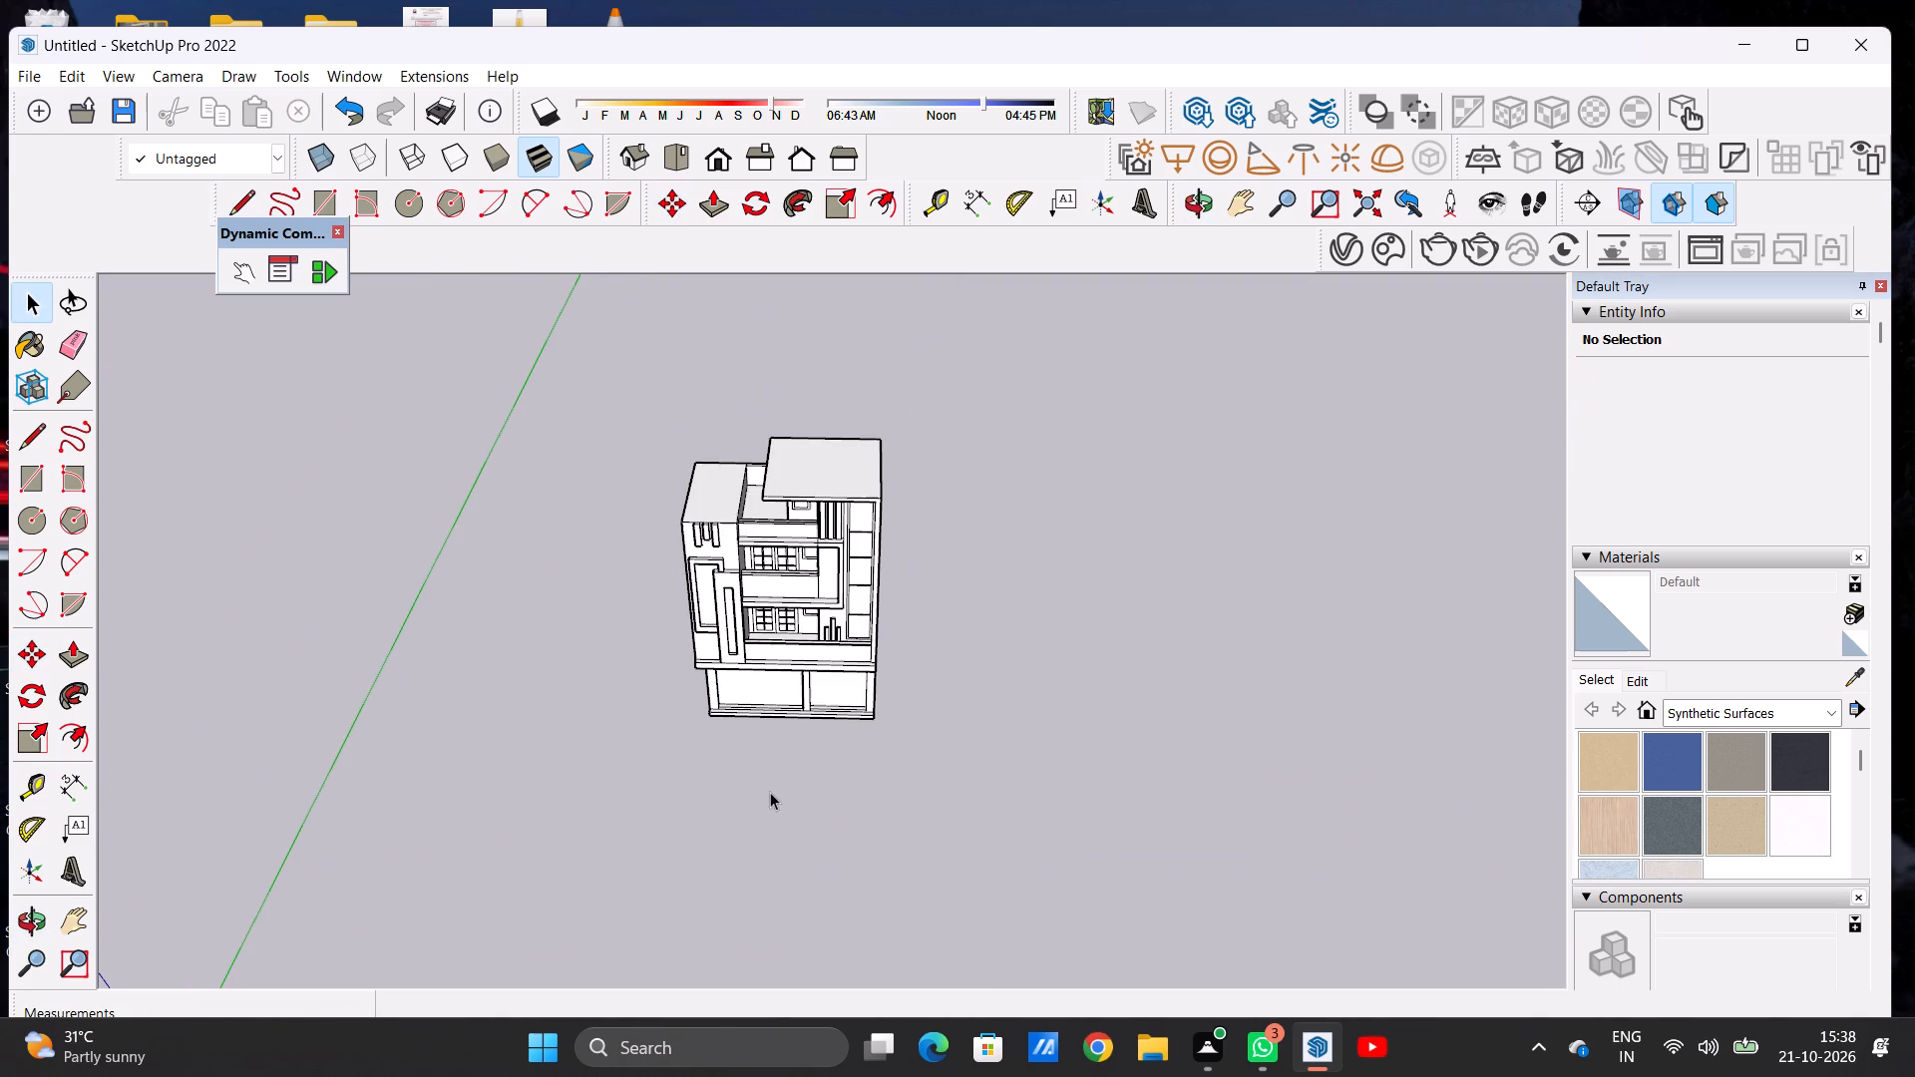
scroll(769, 779, "down", 3)
scroll(769, 774, "up", 1)
scroll(771, 763, "down", 12)
scroll(787, 681, "up", 7)
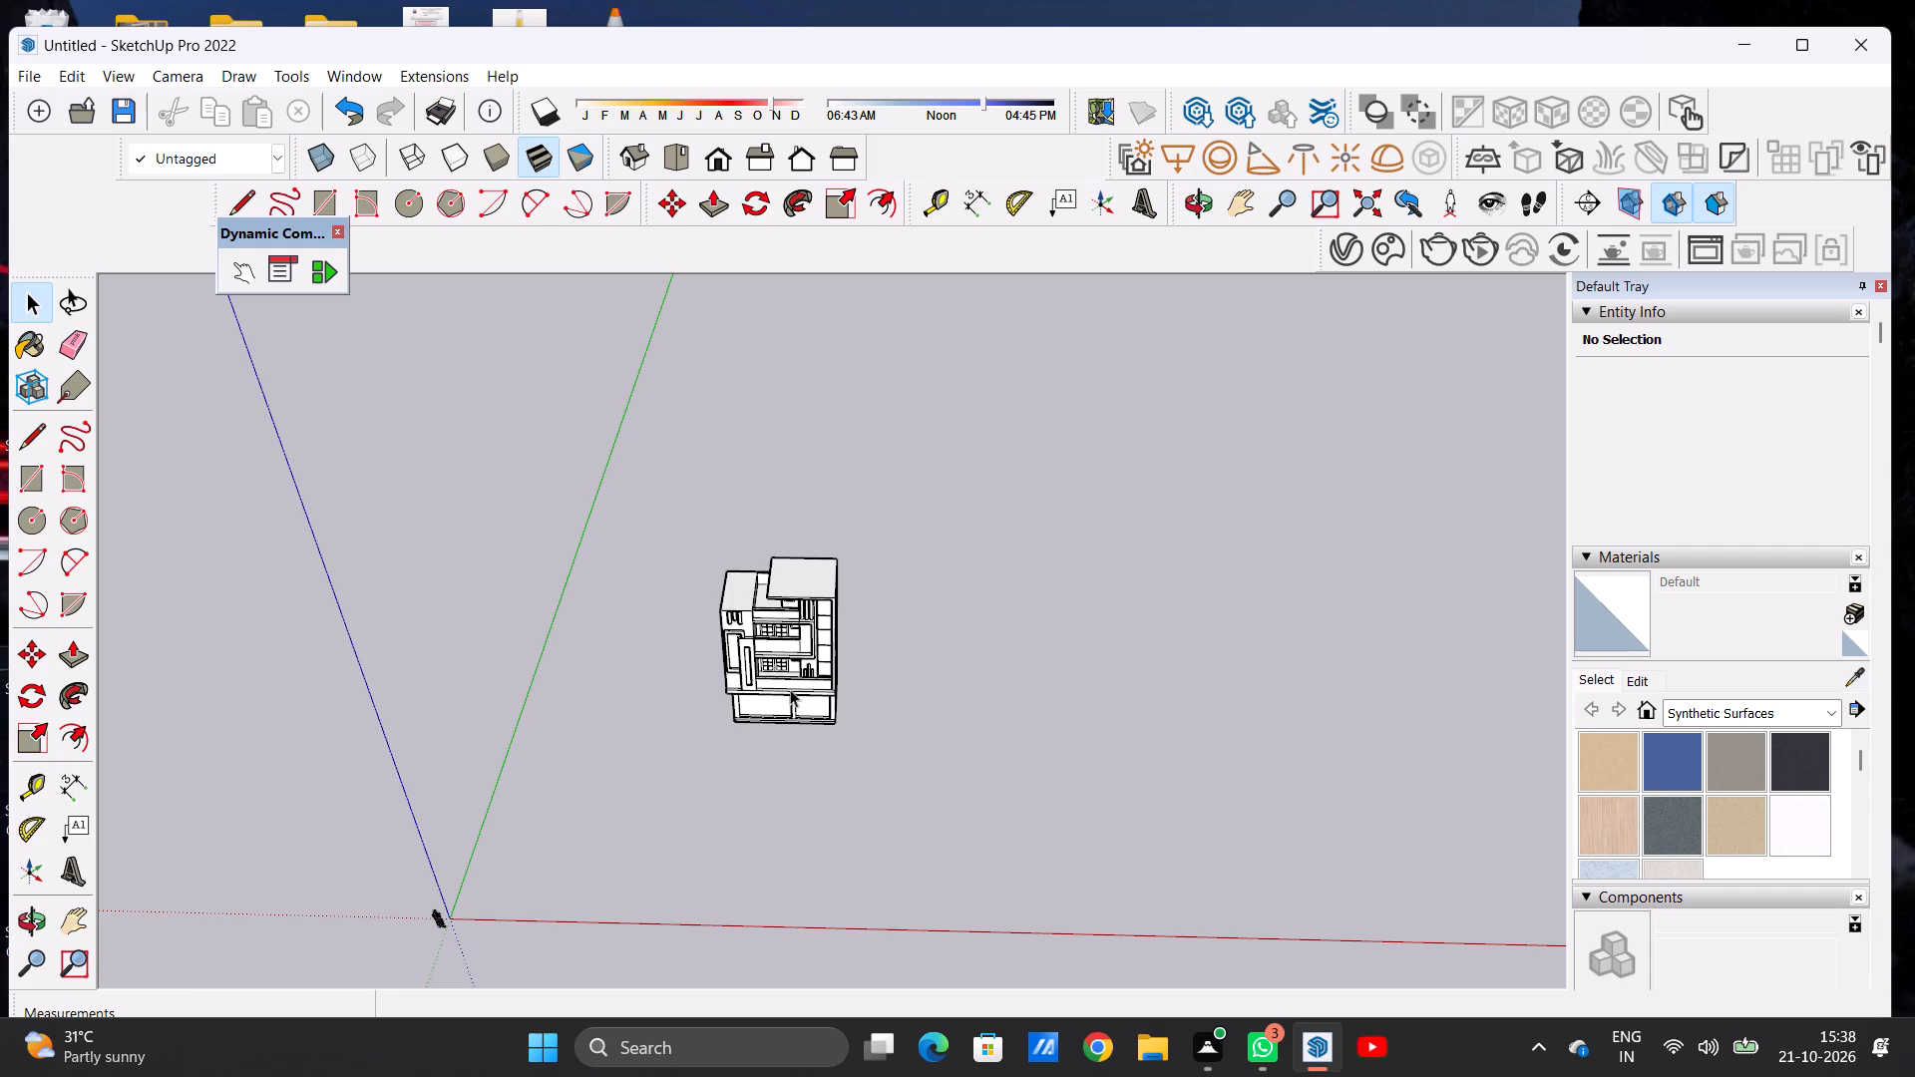
triple_click(823, 723)
double_click(823, 723)
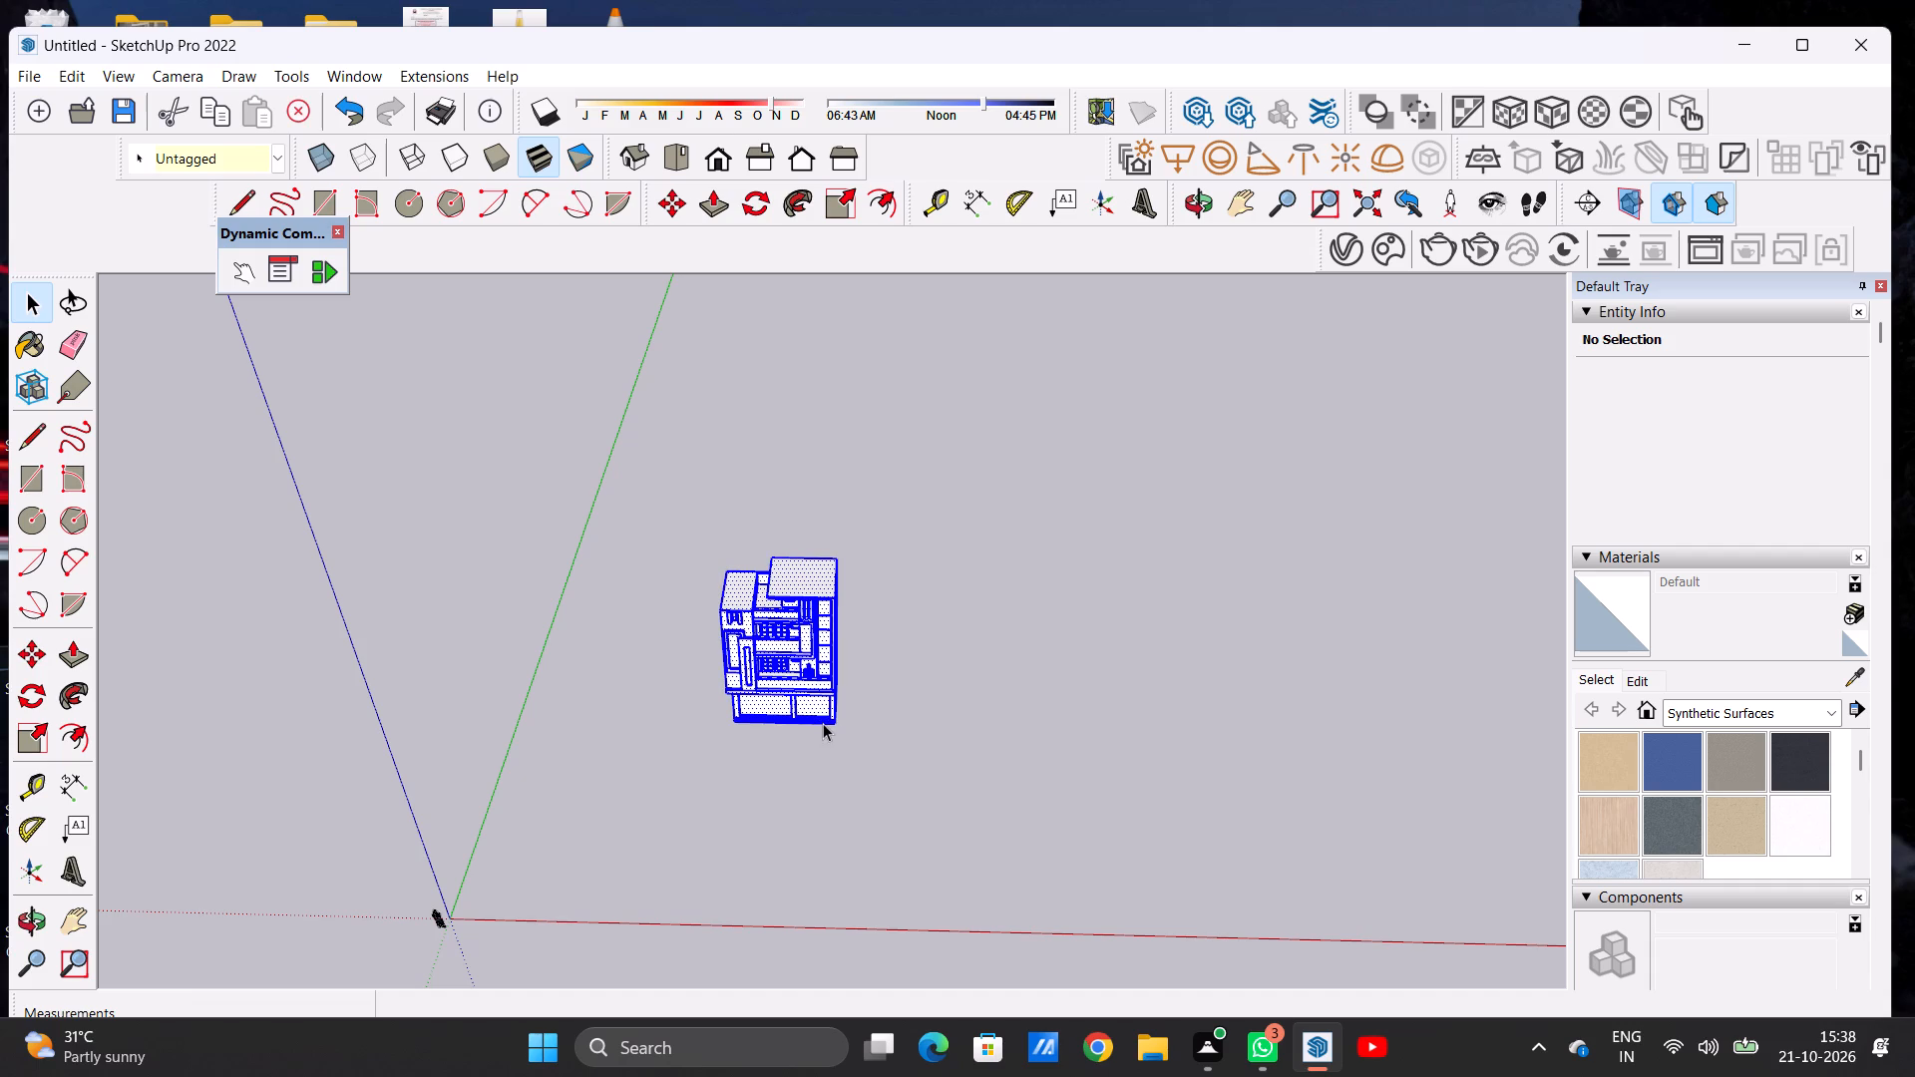
key("m")
left_click(825, 724)
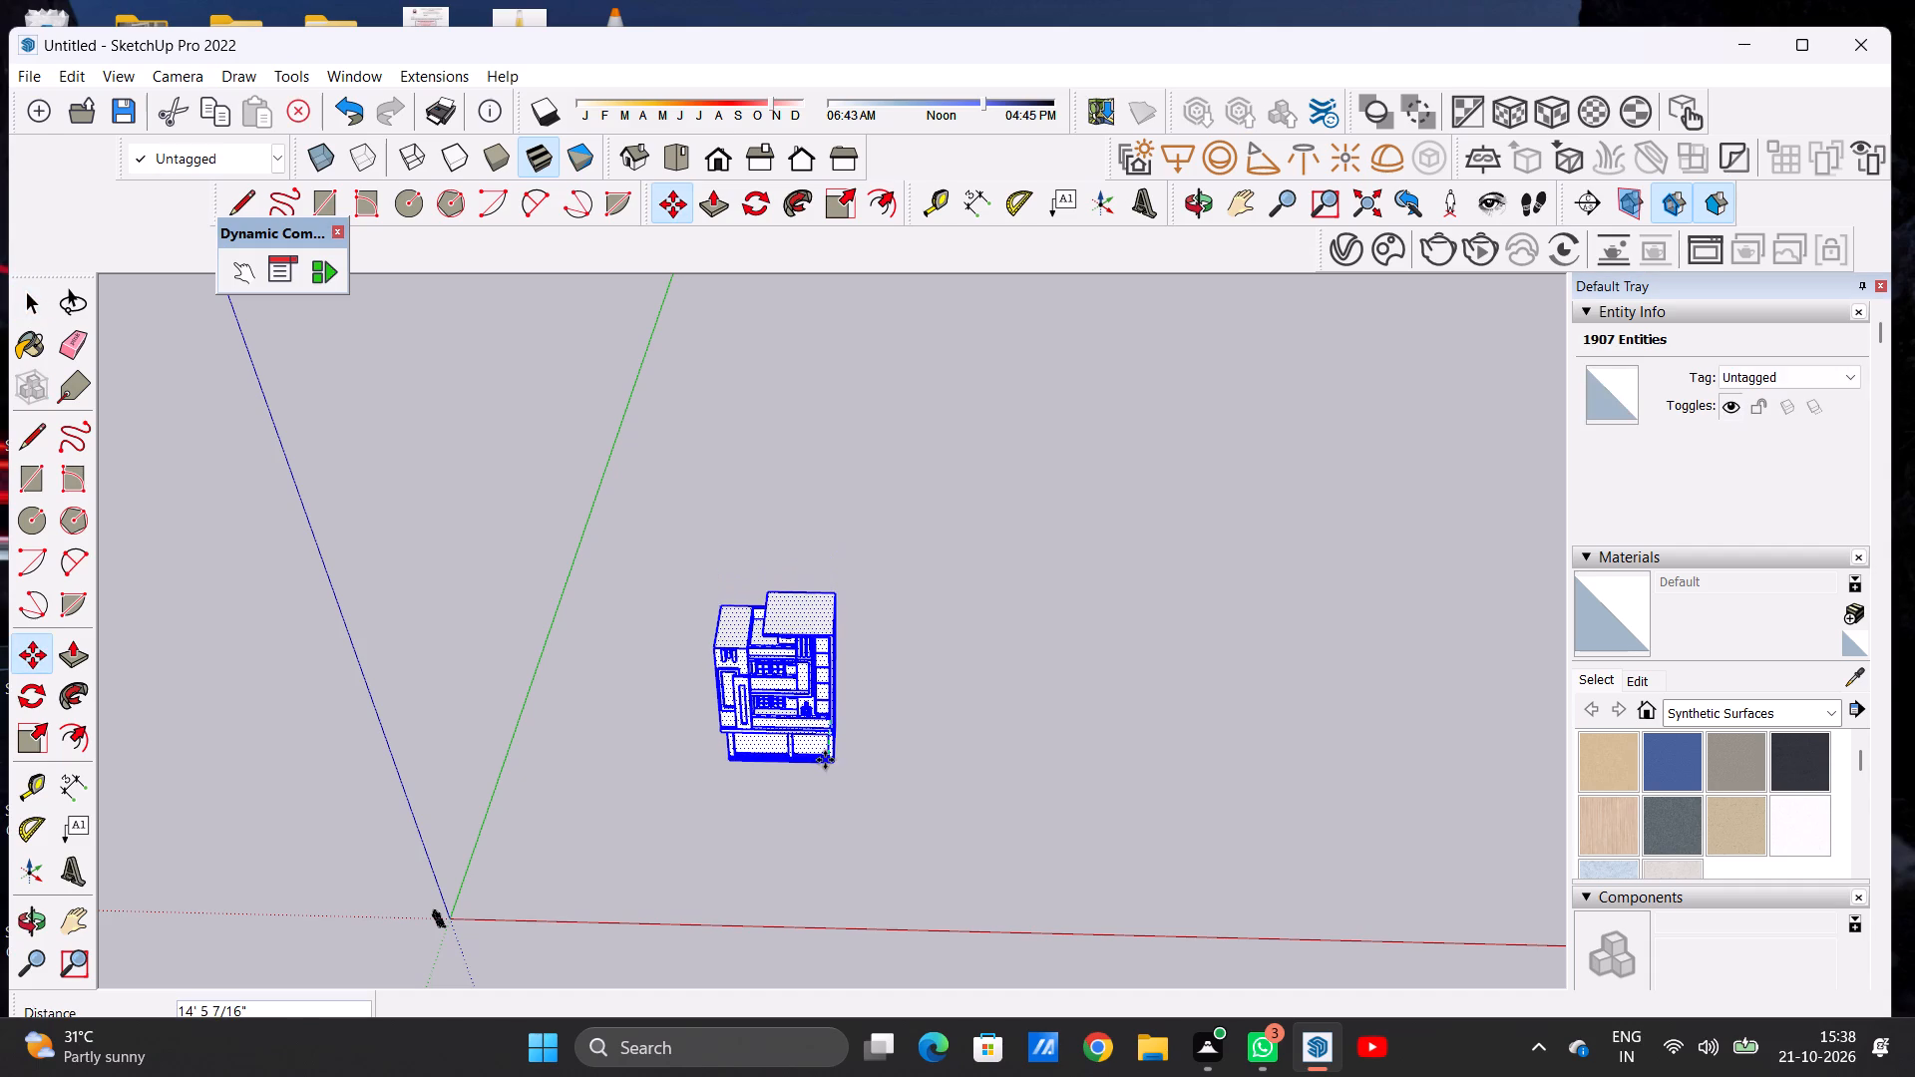
left_click(825, 760)
key("space")
left_click(869, 719)
Examine the repositioned house from the front, from the whole facade down to the ground floor panels and base plinth.
scroll(768, 713, "up", 8)
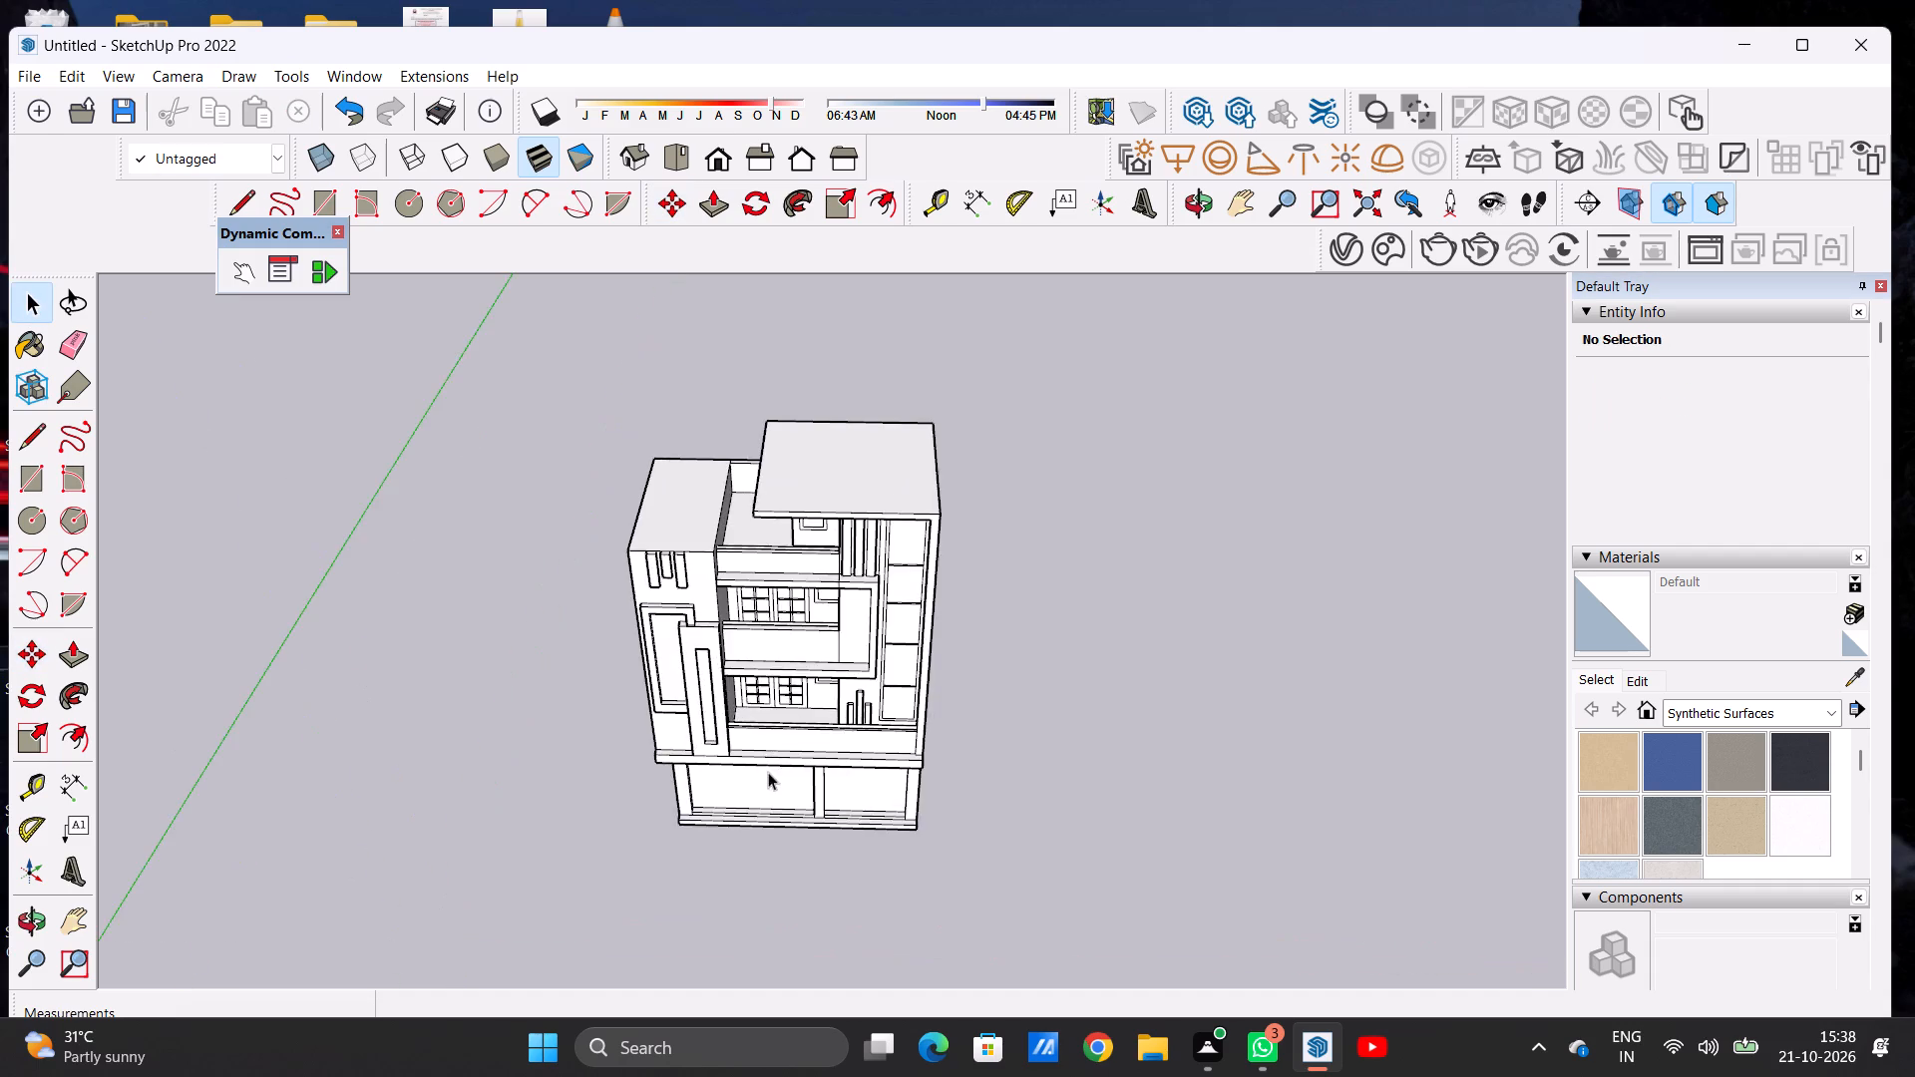
scroll(768, 772, "up", 1)
middle_click_drag(768, 771, 779, 612)
scroll(779, 647, "down", 5)
scroll(798, 860, "up", 6)
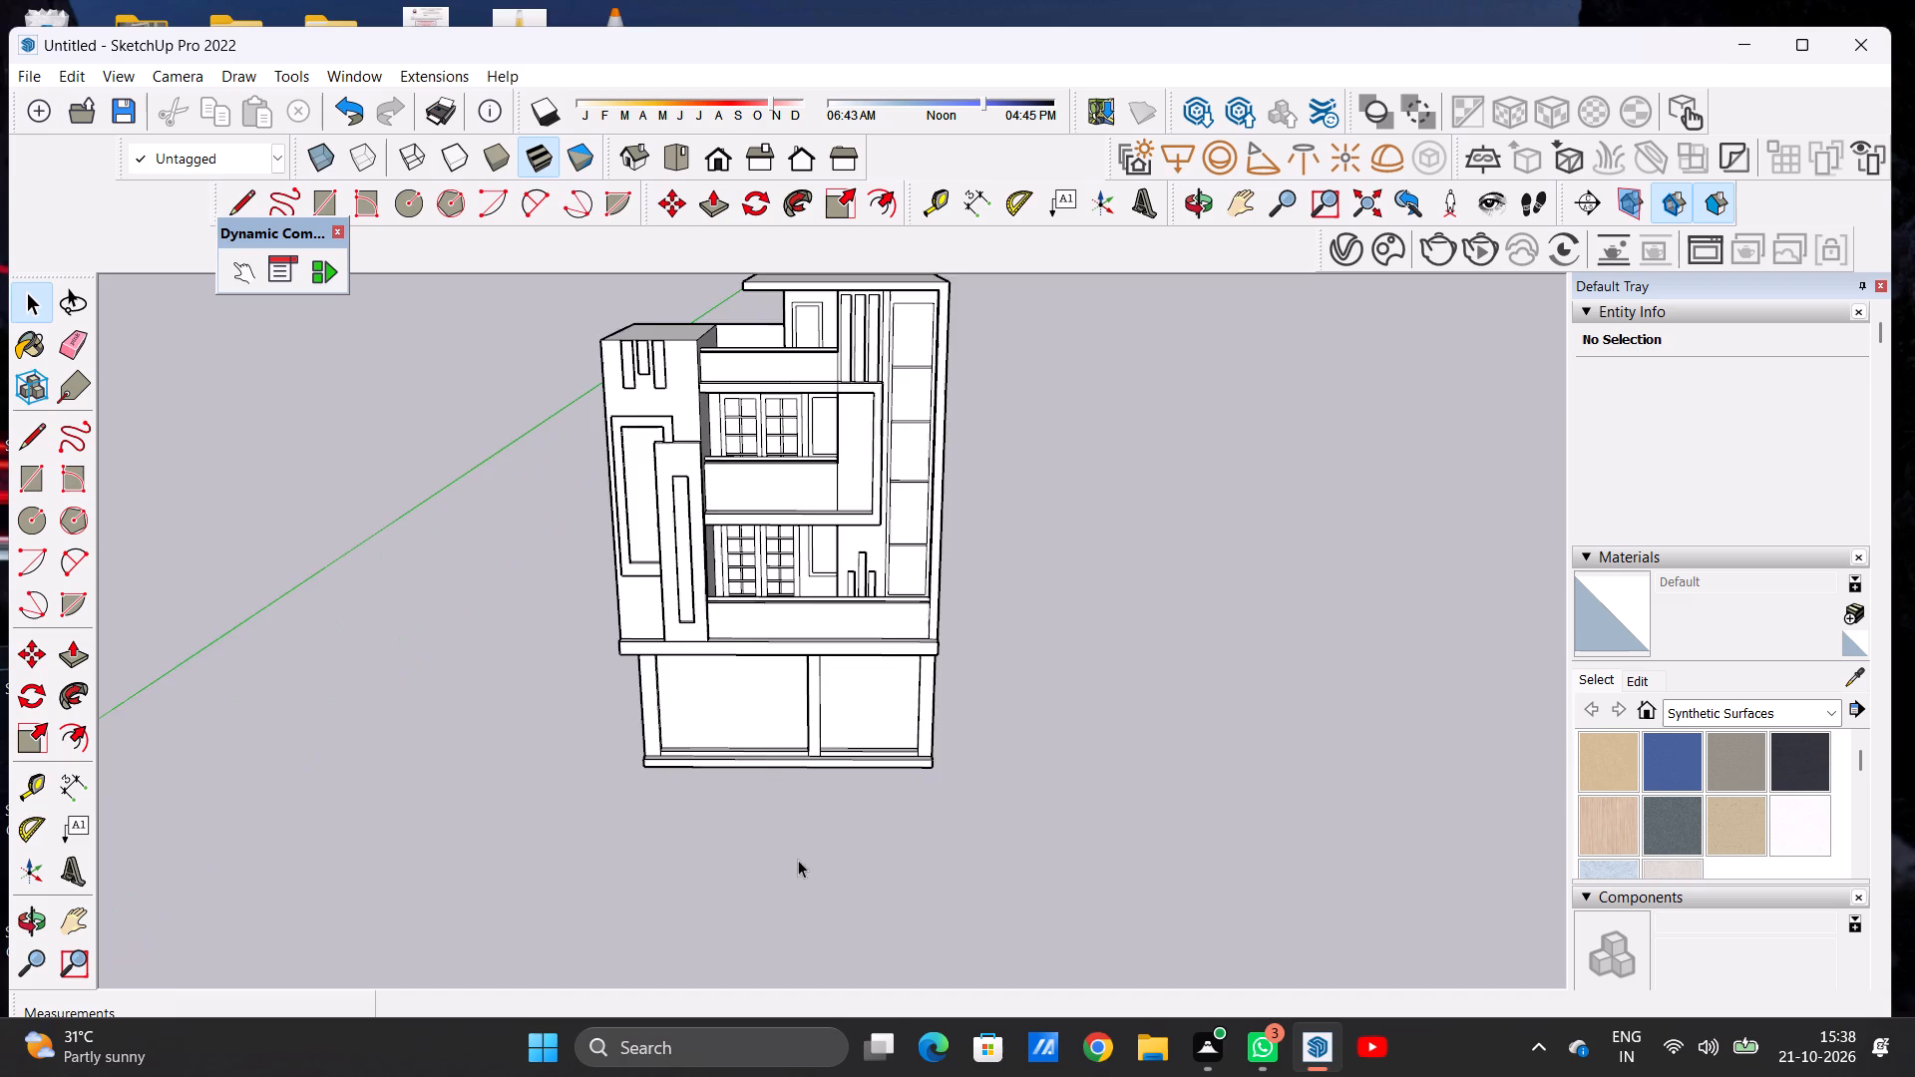
scroll(798, 860, "up", 2)
middle_click_drag(807, 794, 794, 751)
scroll(794, 751, "up", 5)
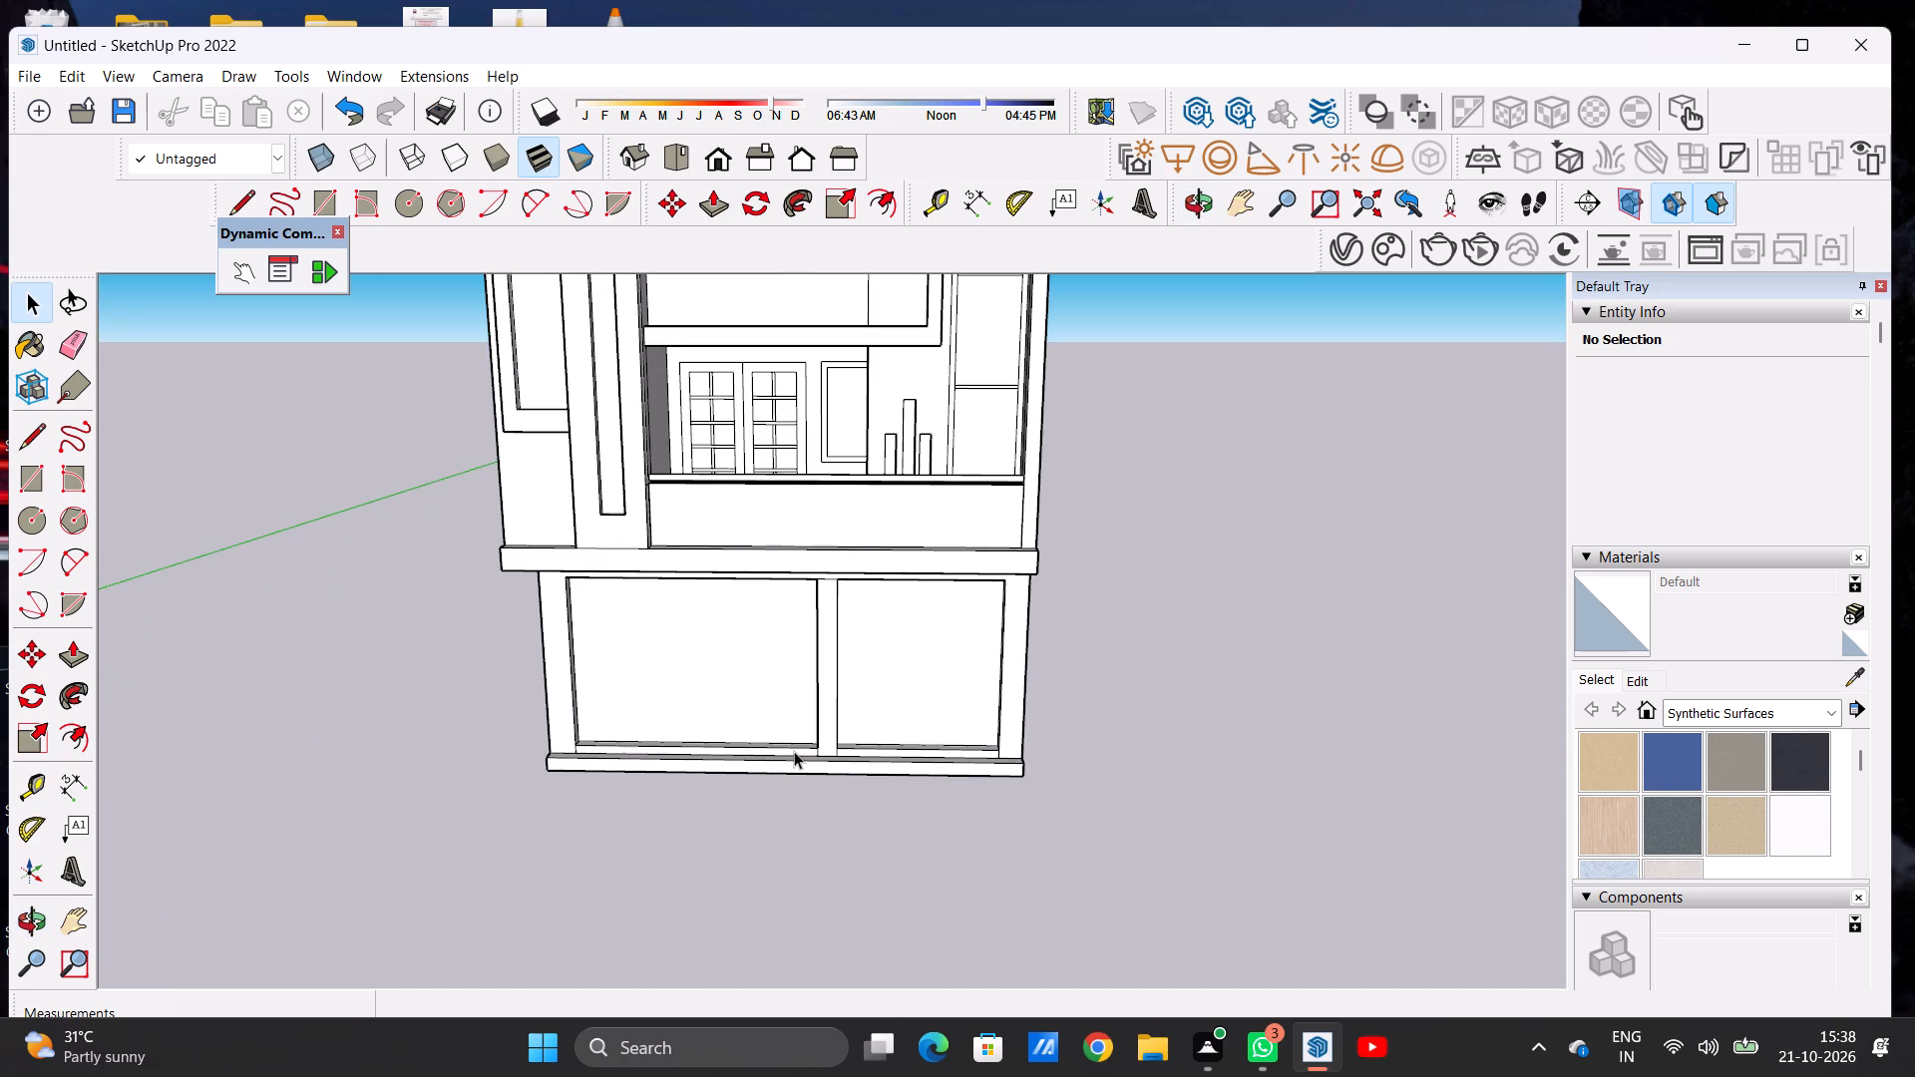
scroll(835, 756, "down", 6)
scroll(881, 814, "up", 7)
scroll(870, 789, "down", 1)
scroll(870, 789, "up", 4)
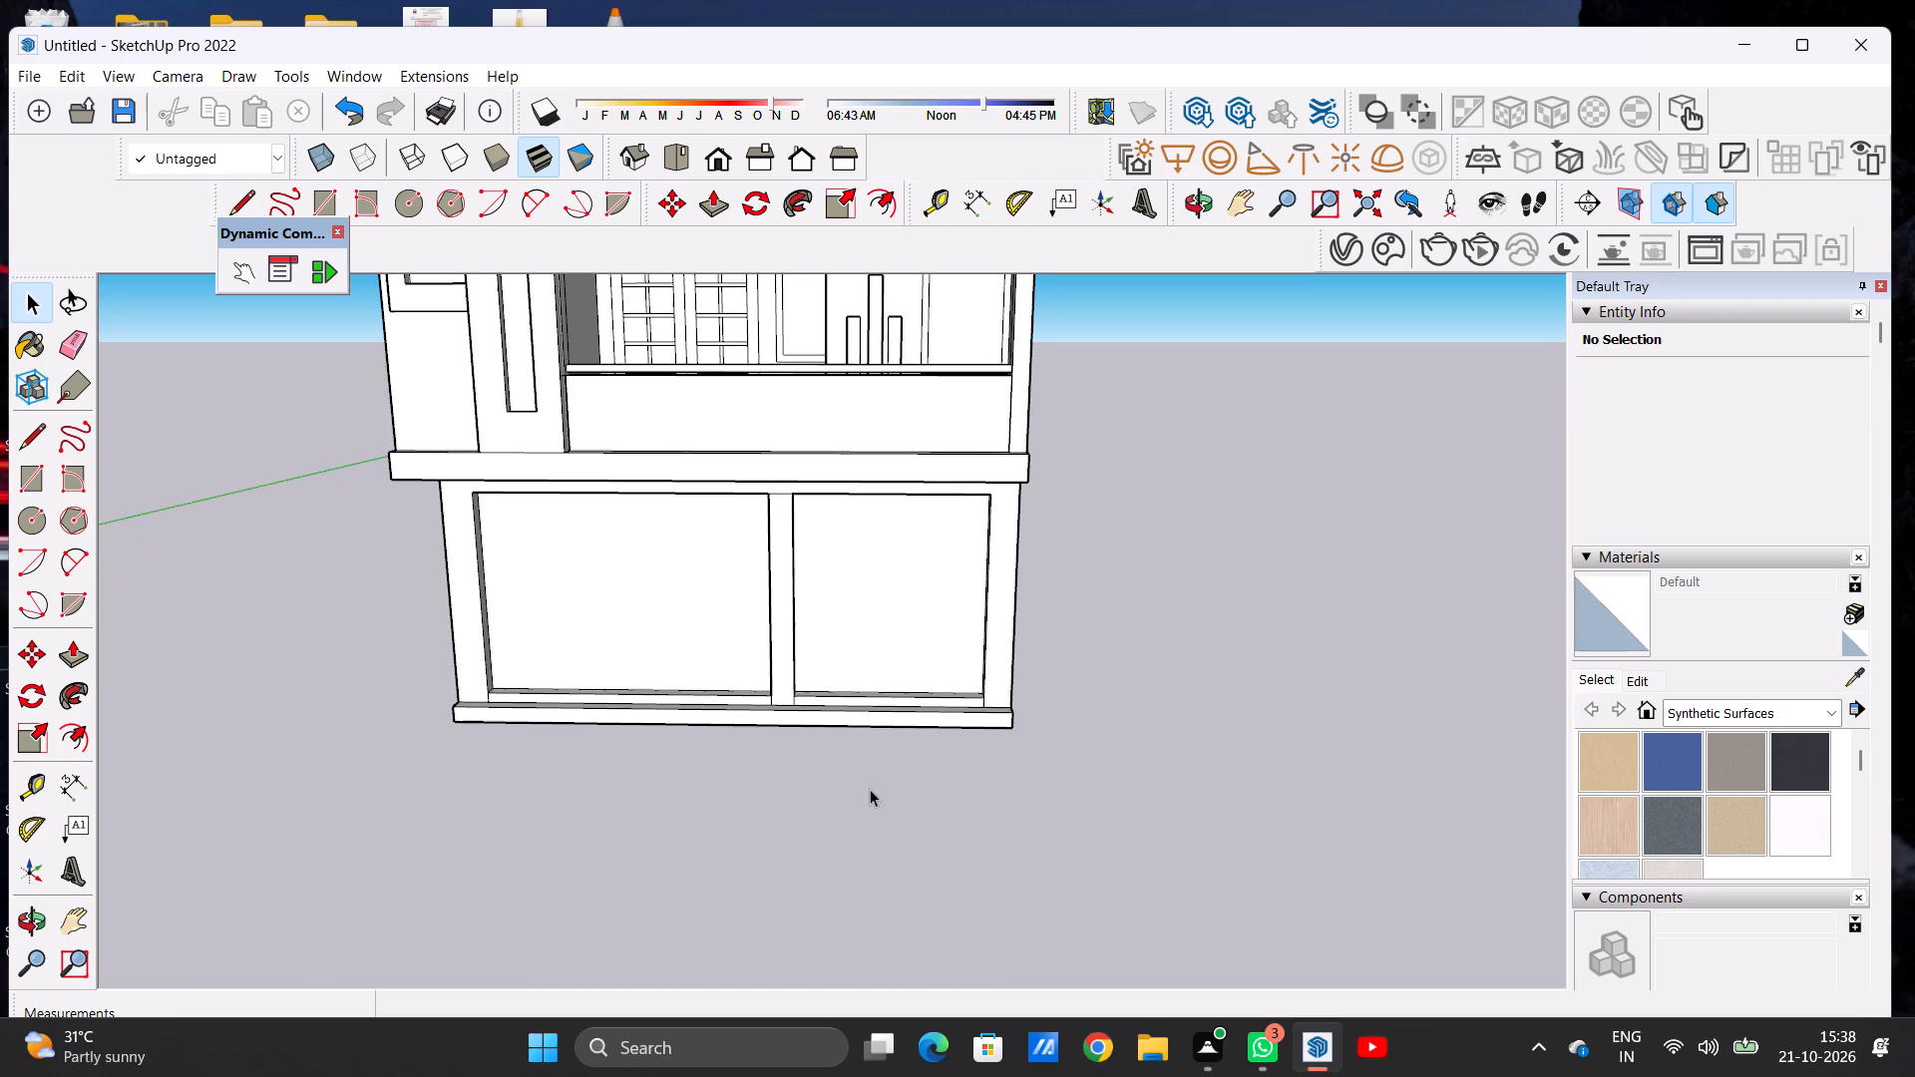
Draw a 9" vertical line down the base plinth's front face, below the divider between the two ground floor panels.
scroll(744, 729, "up", 7)
middle_click_drag(782, 700, 766, 810)
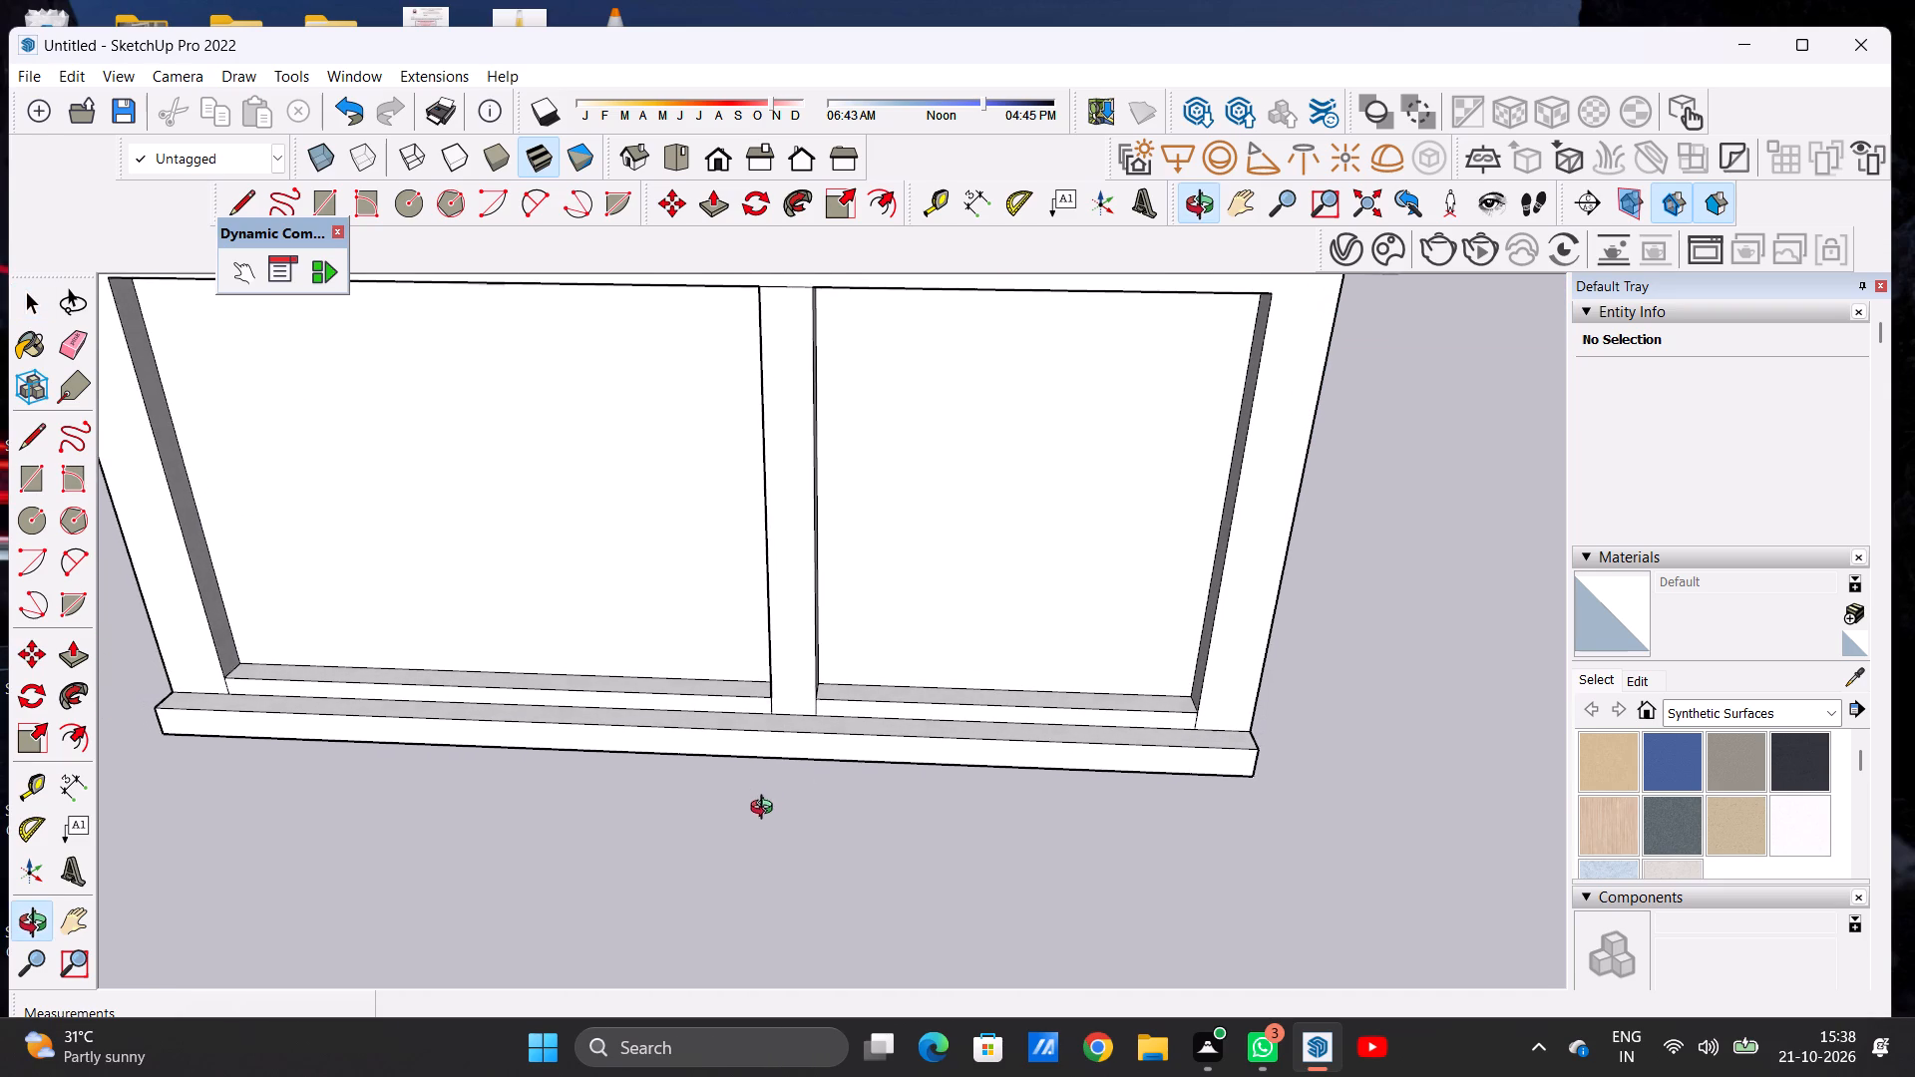
middle_click_drag(766, 810, 766, 811)
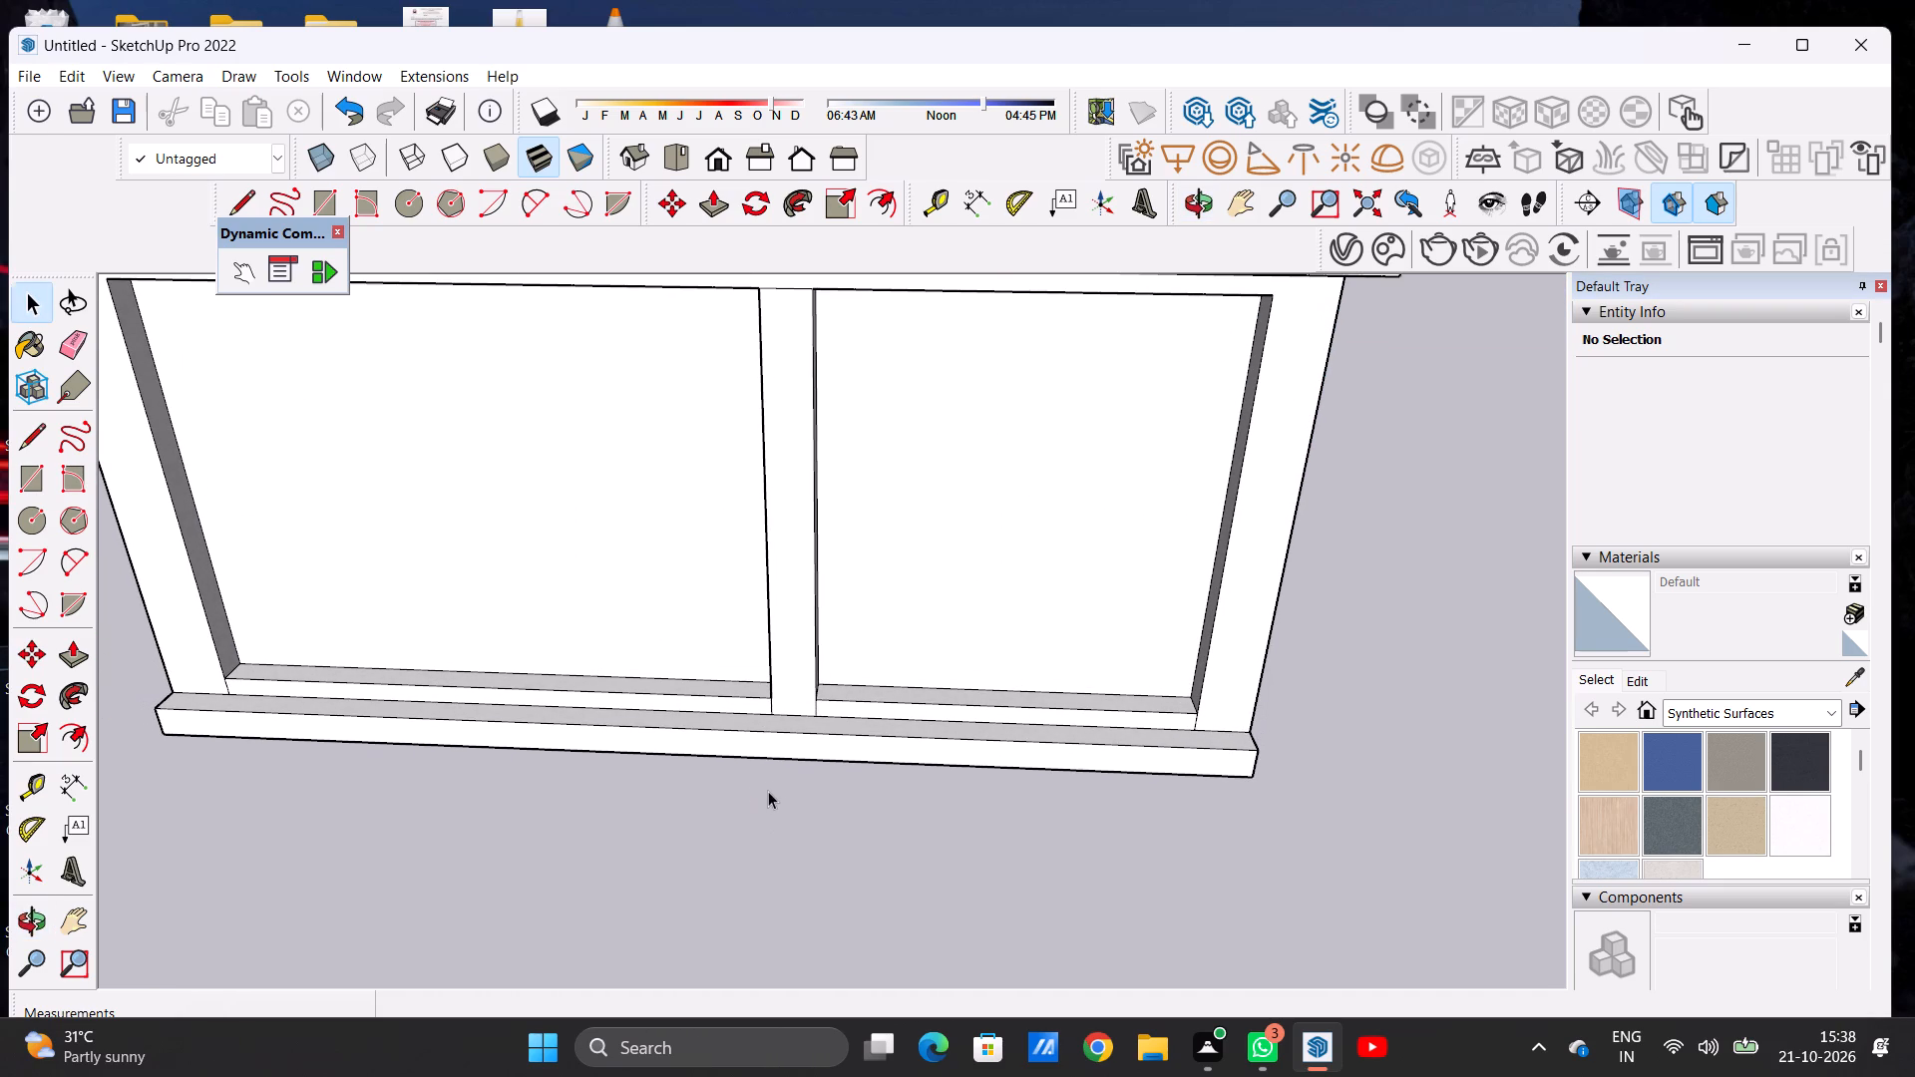
key("l")
scroll(771, 764, "up", 6)
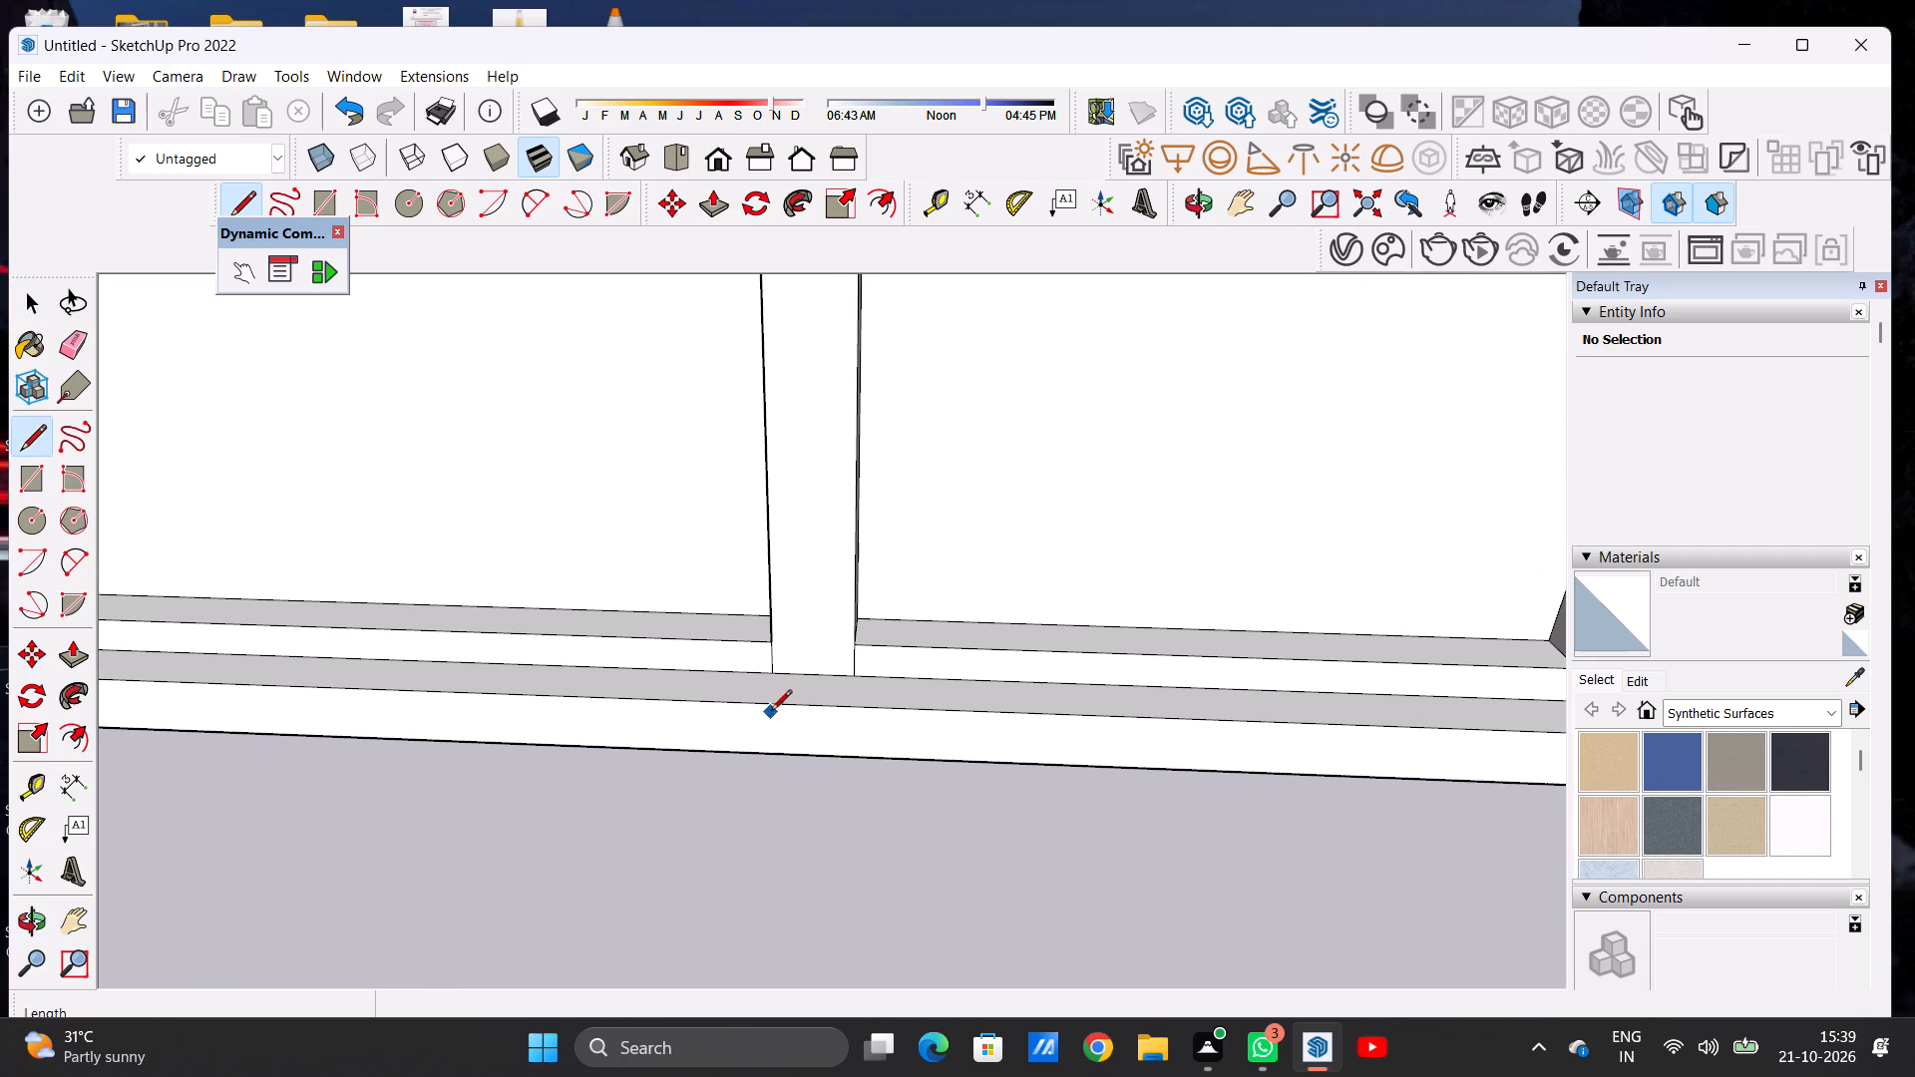
left_click(766, 701)
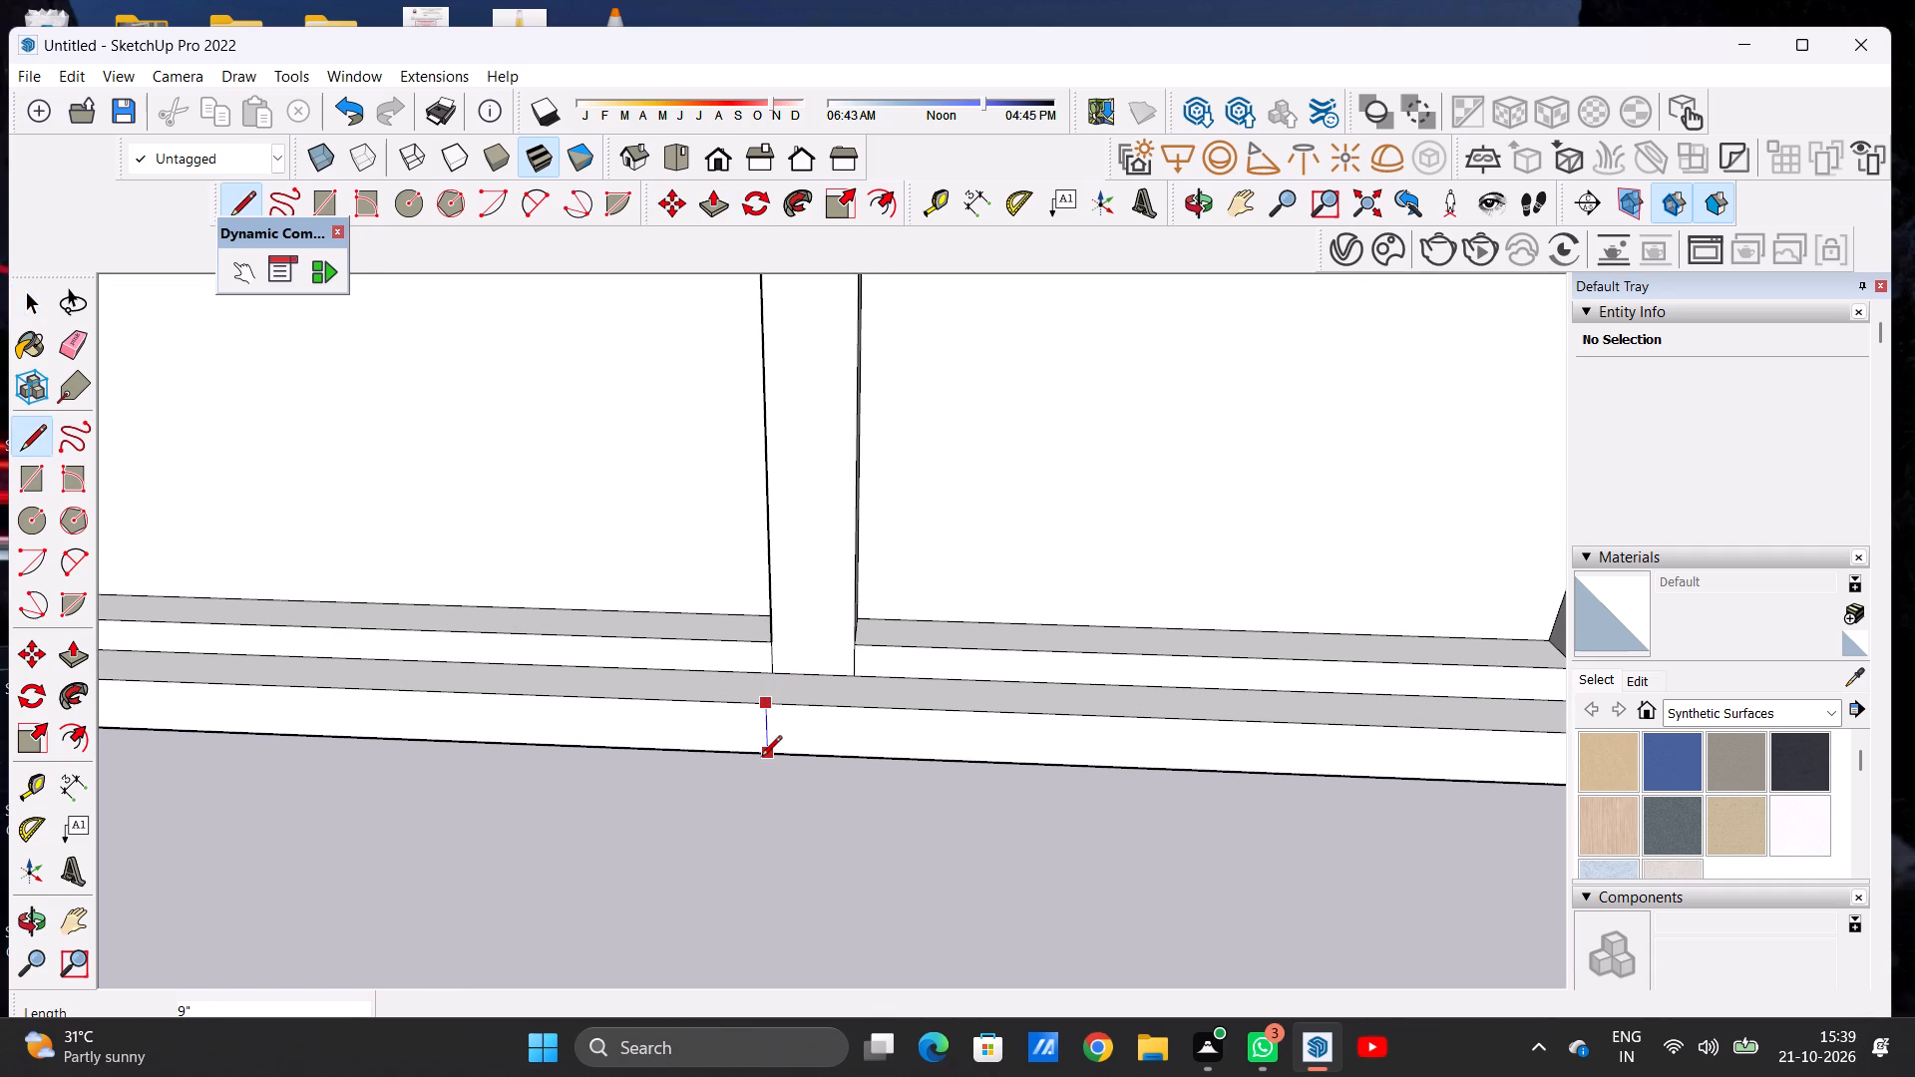
left_click(761, 760)
key("space")
Draw a flat ground rectangle in front of the house, about 26' 2" wide, spanning the plinth's full bottom front edge.
scroll(817, 714, "down", 15)
scroll(814, 676, "up", 1)
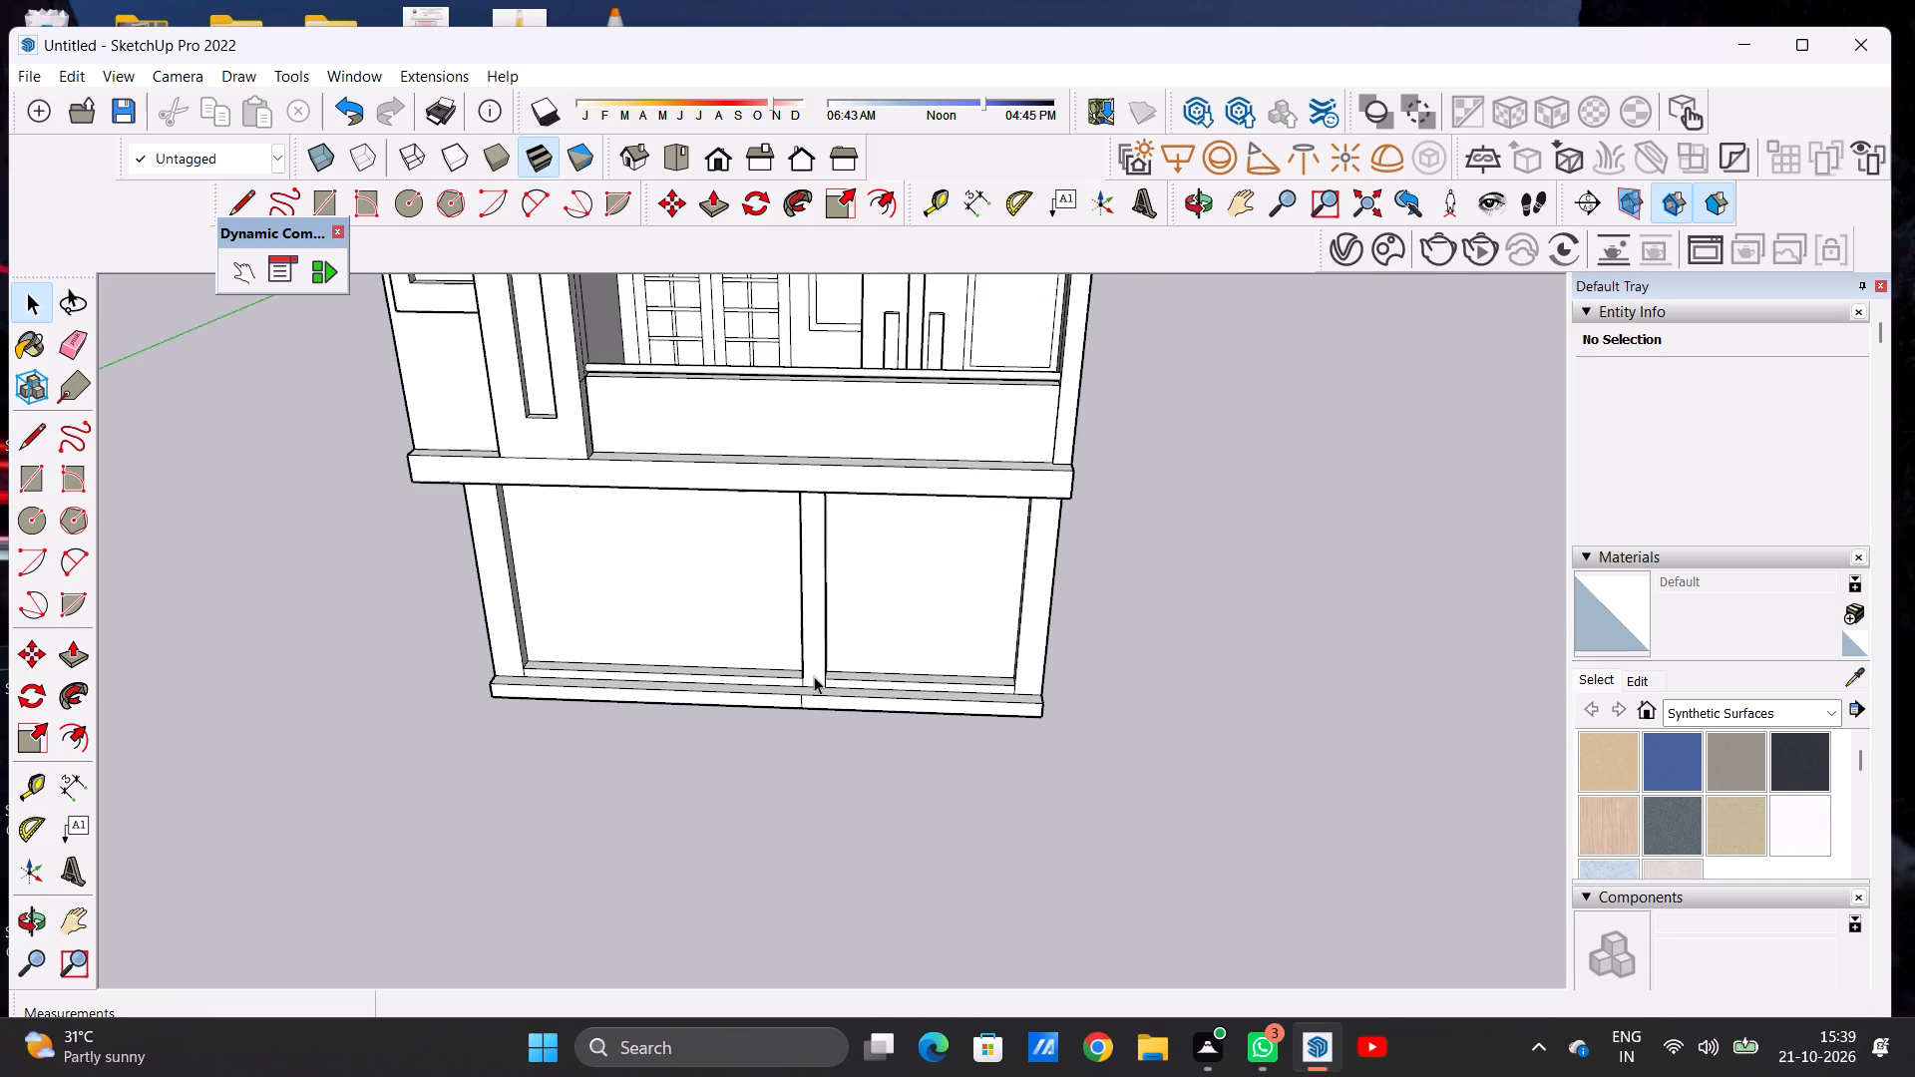
scroll(749, 768, "up", 1)
key("r")
scroll(757, 704, "down", 7)
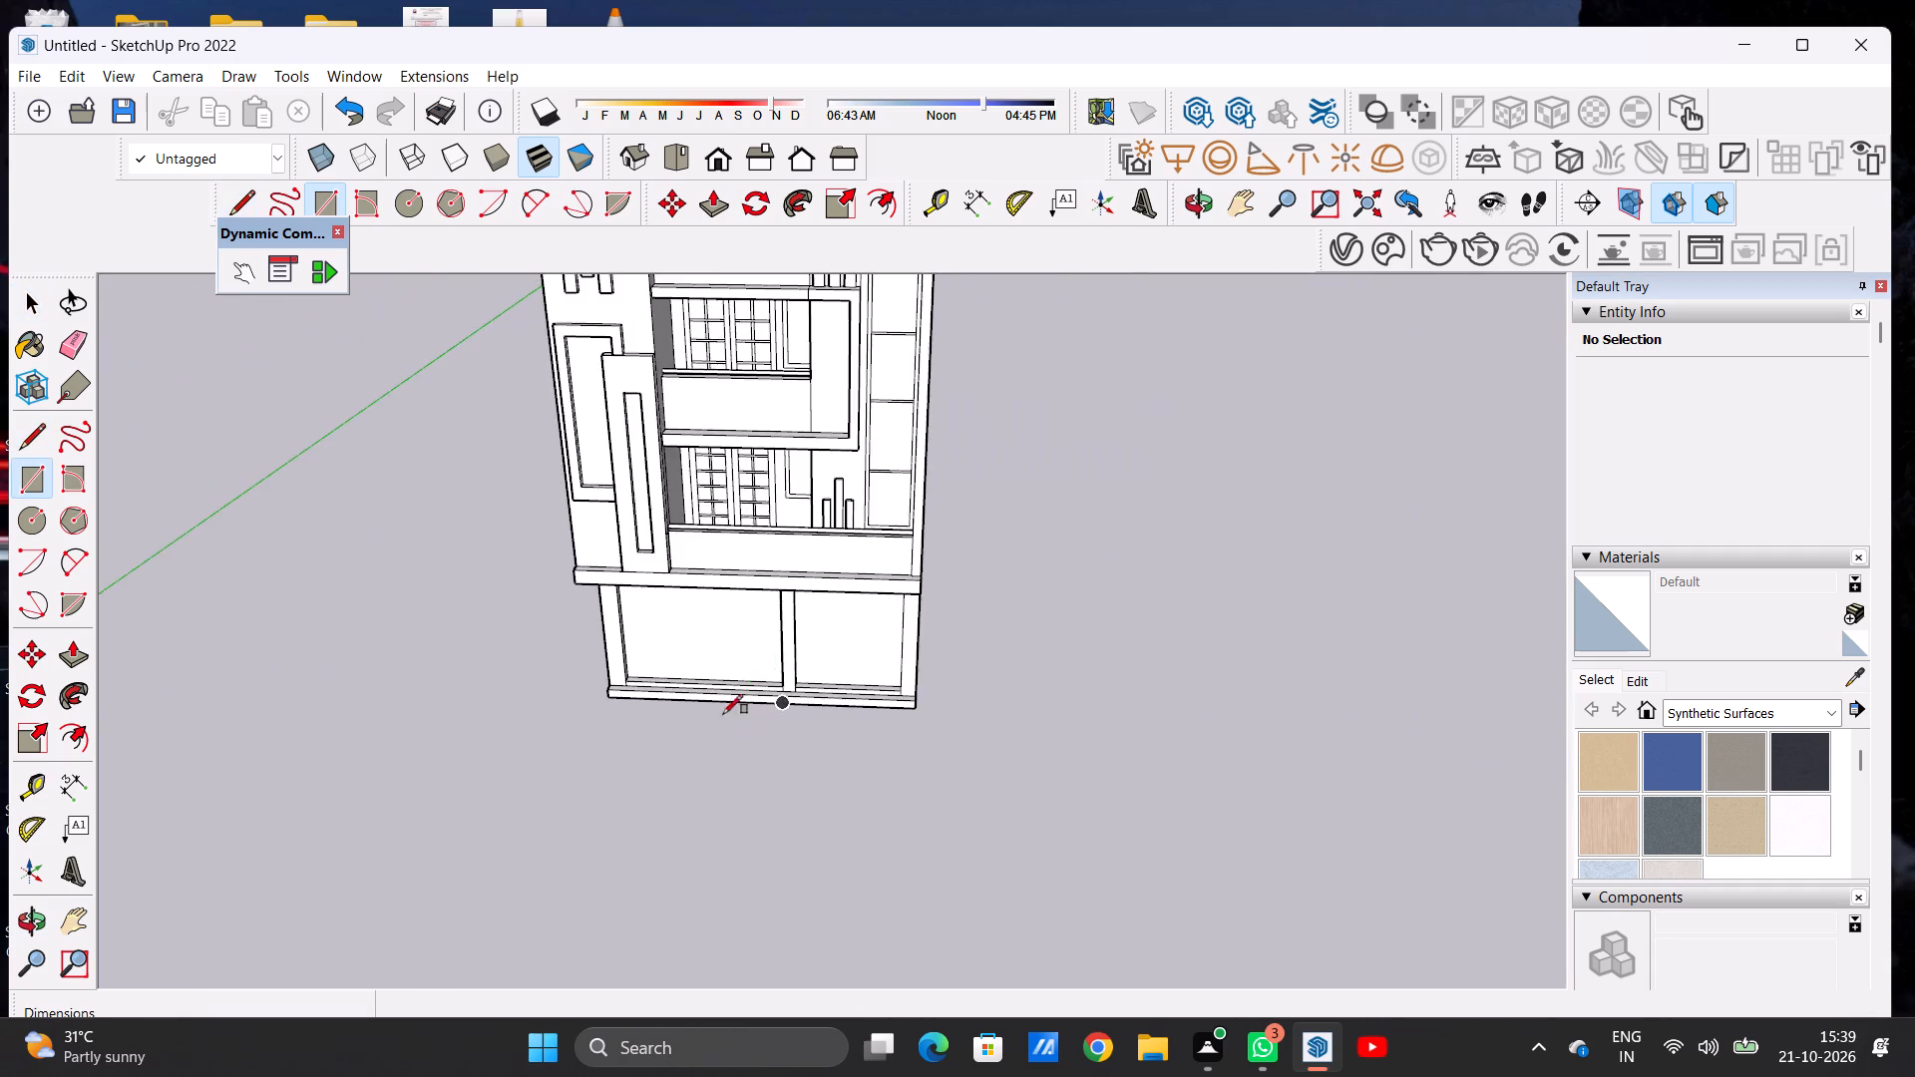
scroll(663, 718, "up", 1)
scroll(651, 721, "down", 1)
scroll(651, 721, "up", 16)
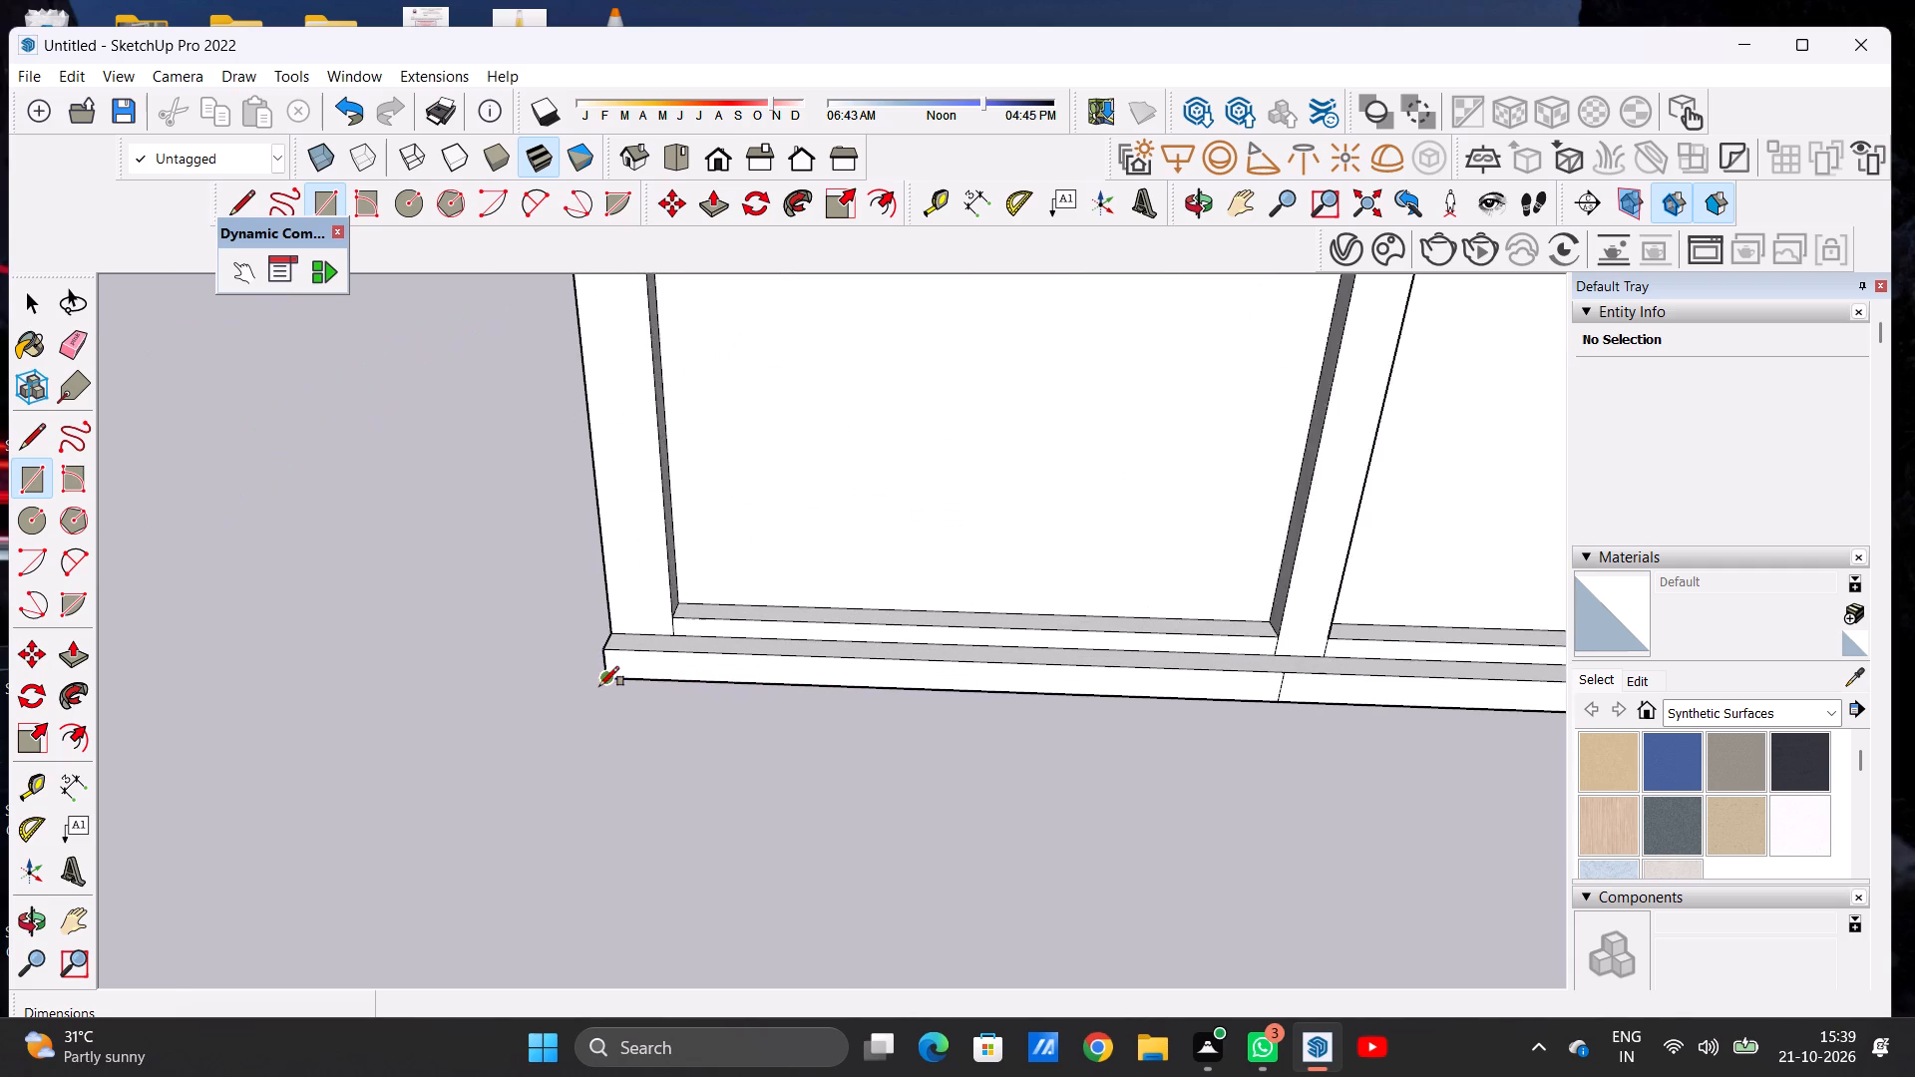
left_click(605, 677)
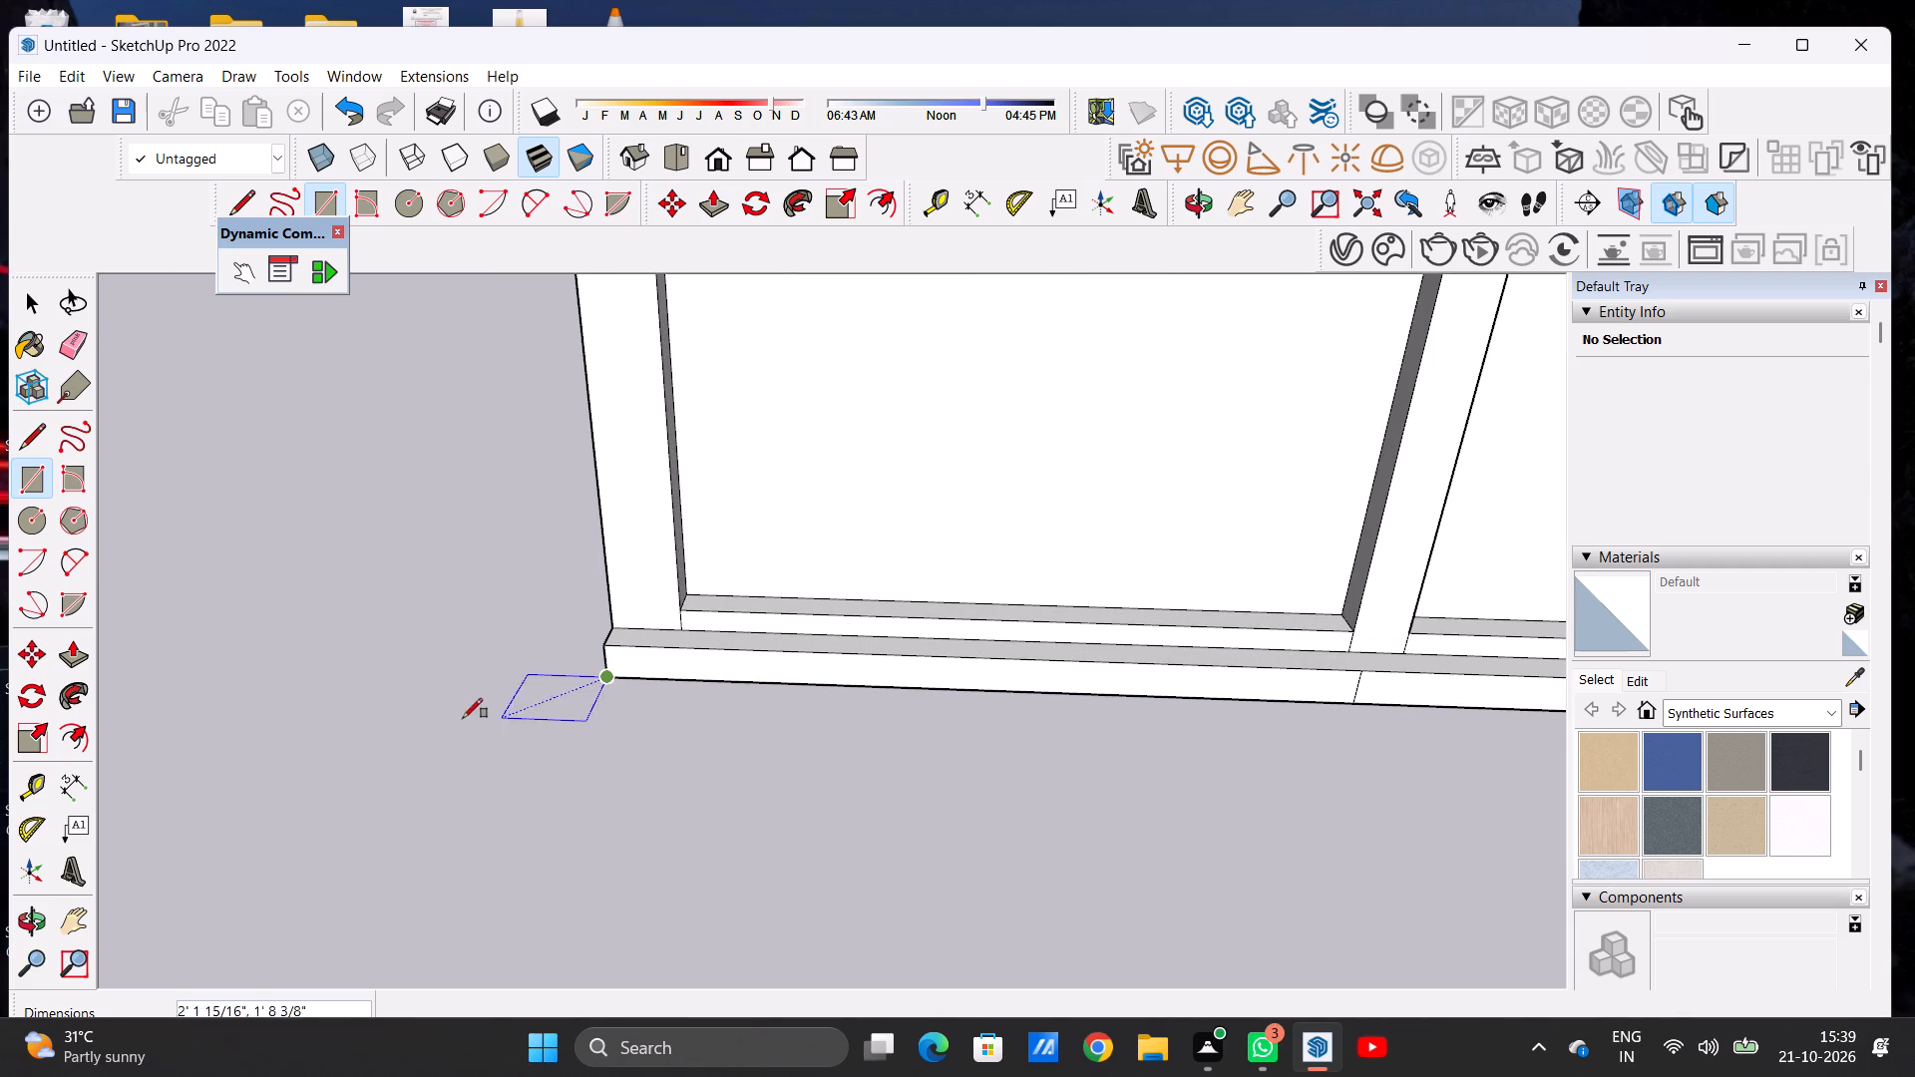
scroll(463, 718, "down", 12)
scroll(758, 708, "up", 13)
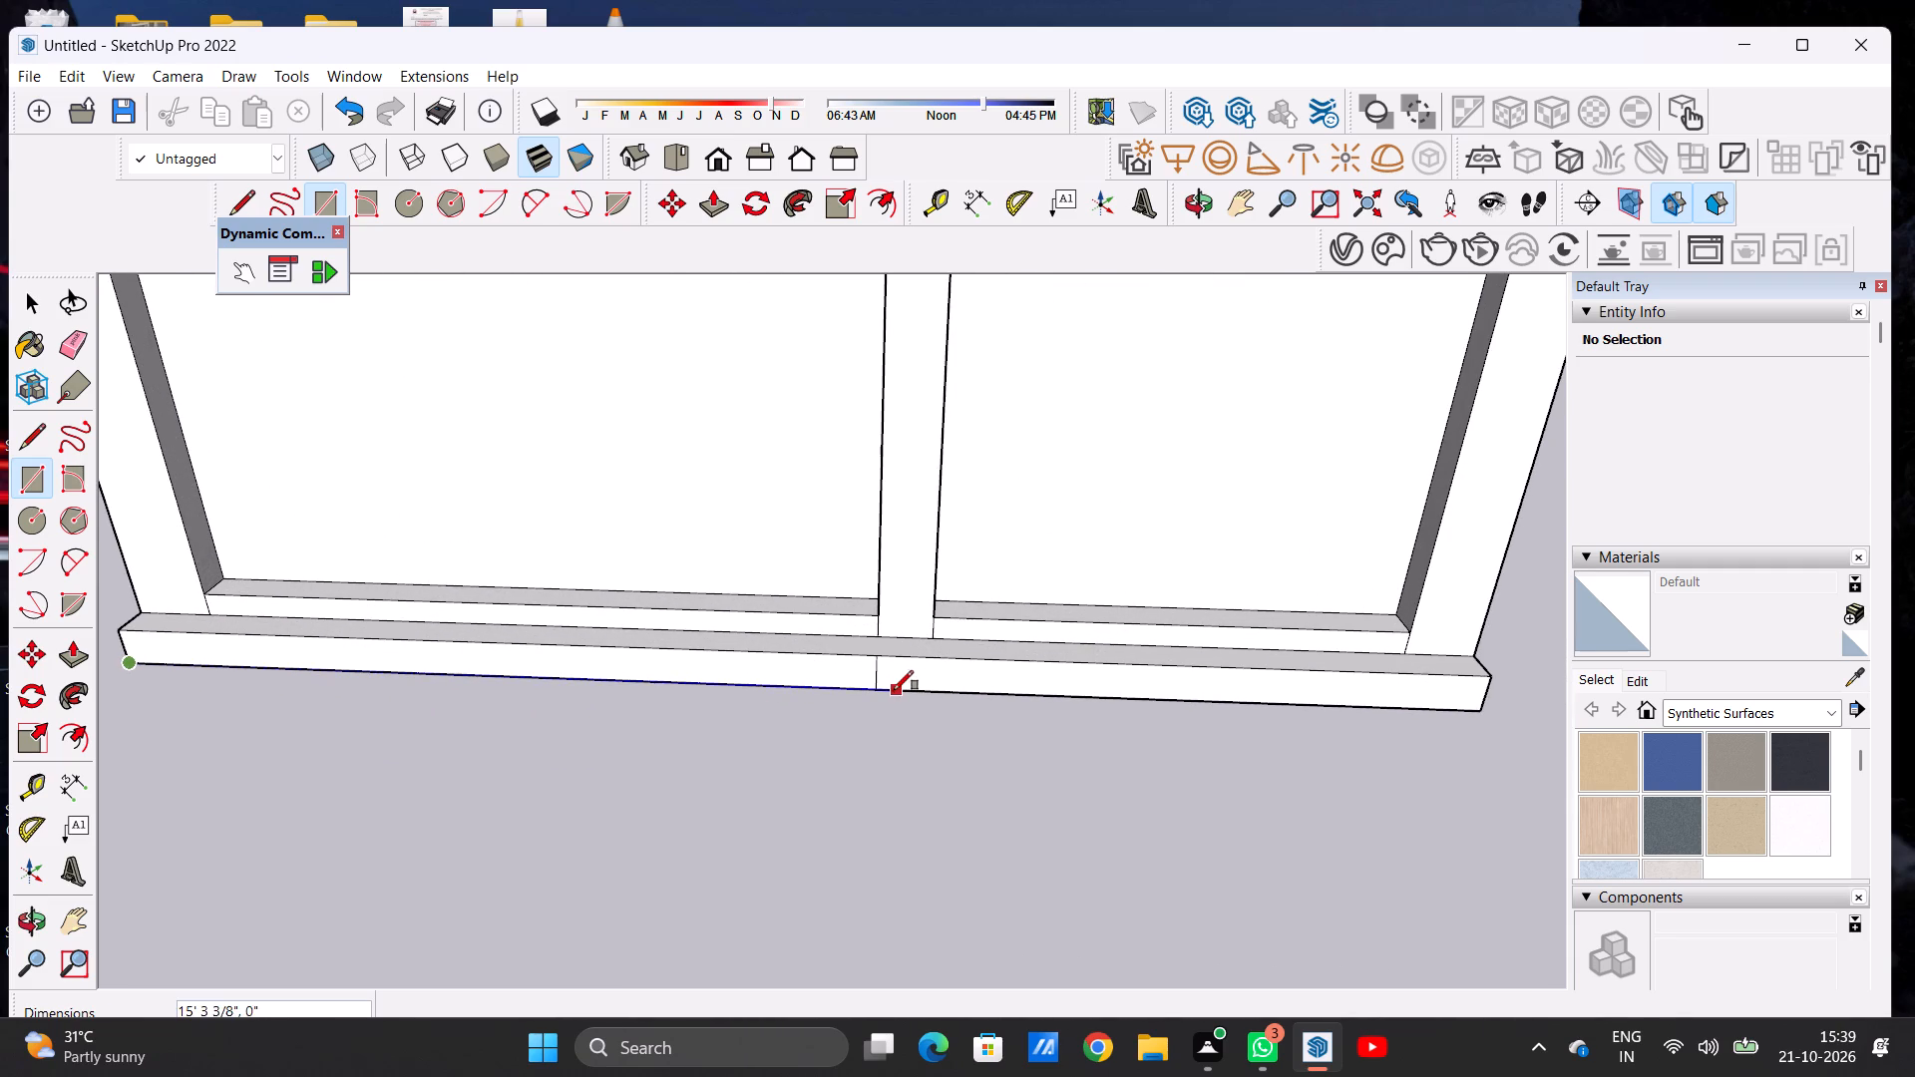
left_click(875, 692)
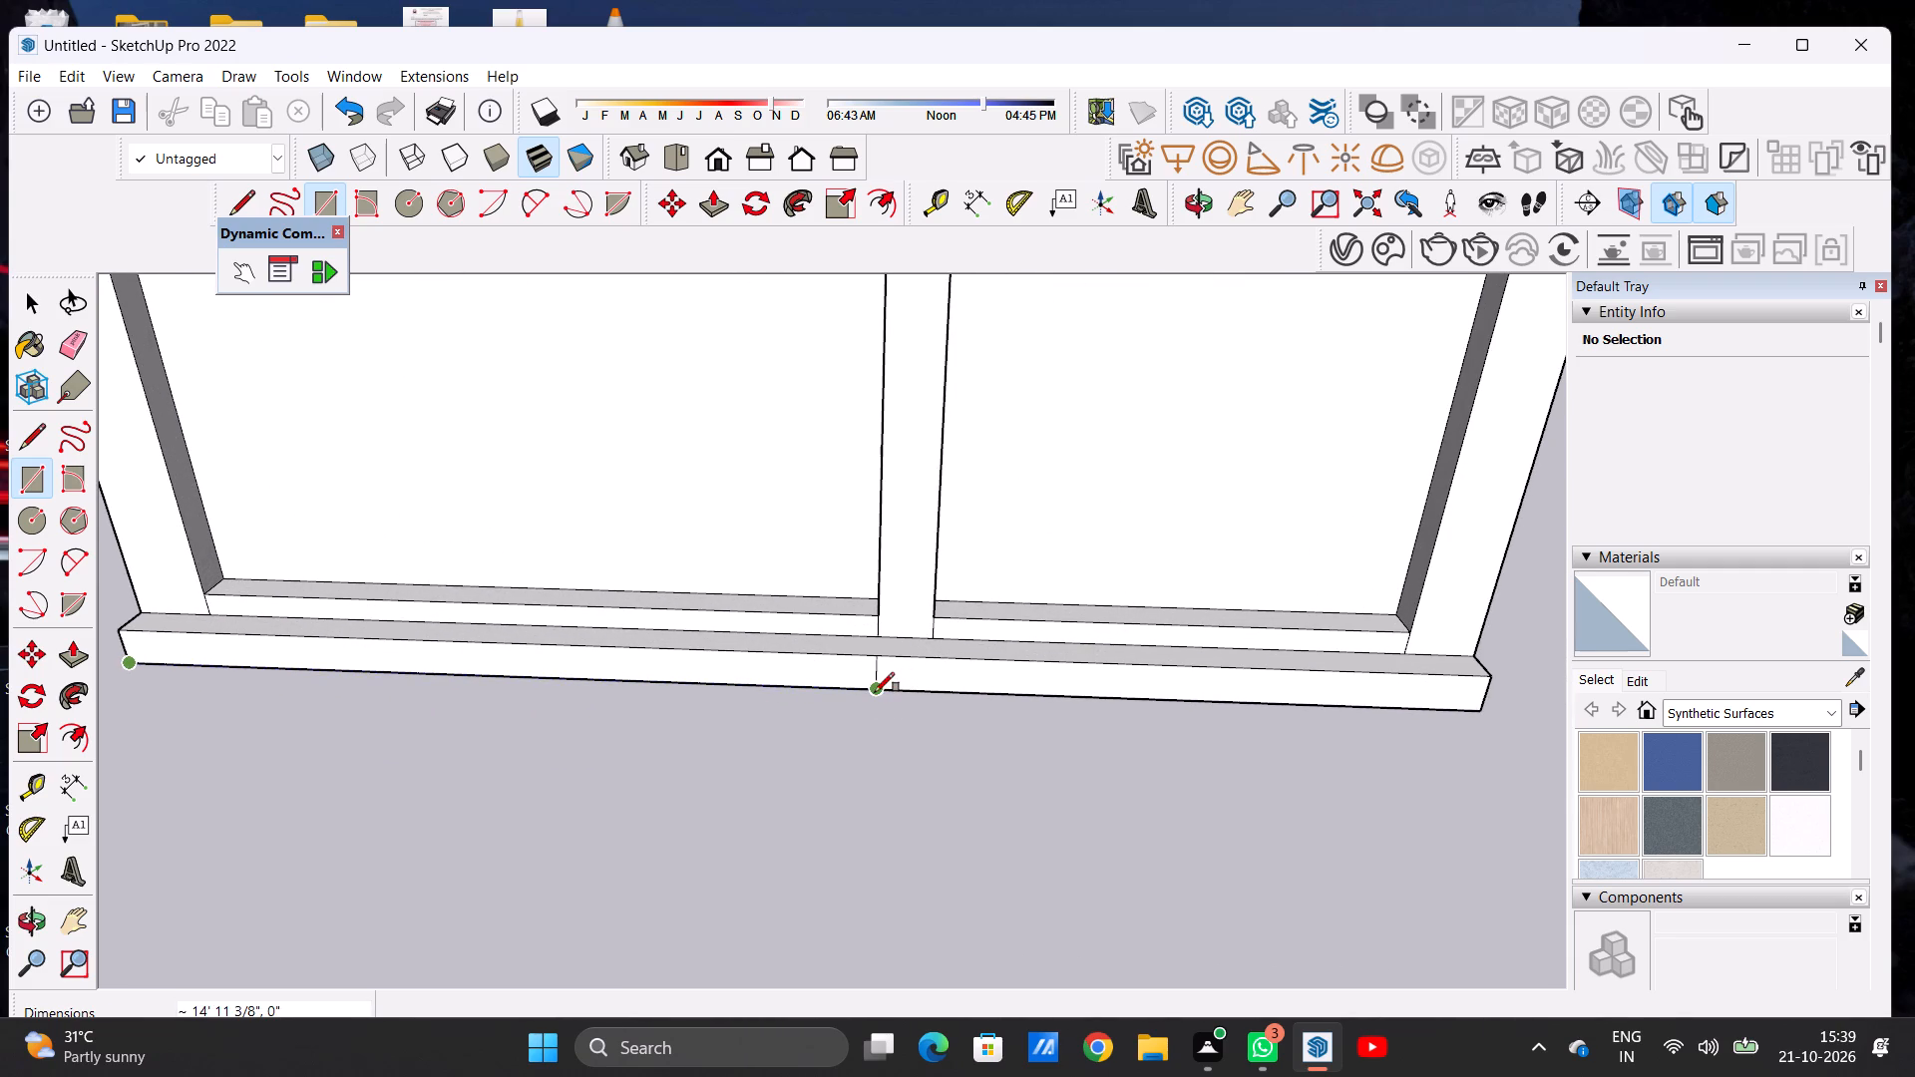
scroll(869, 780, "down", 14)
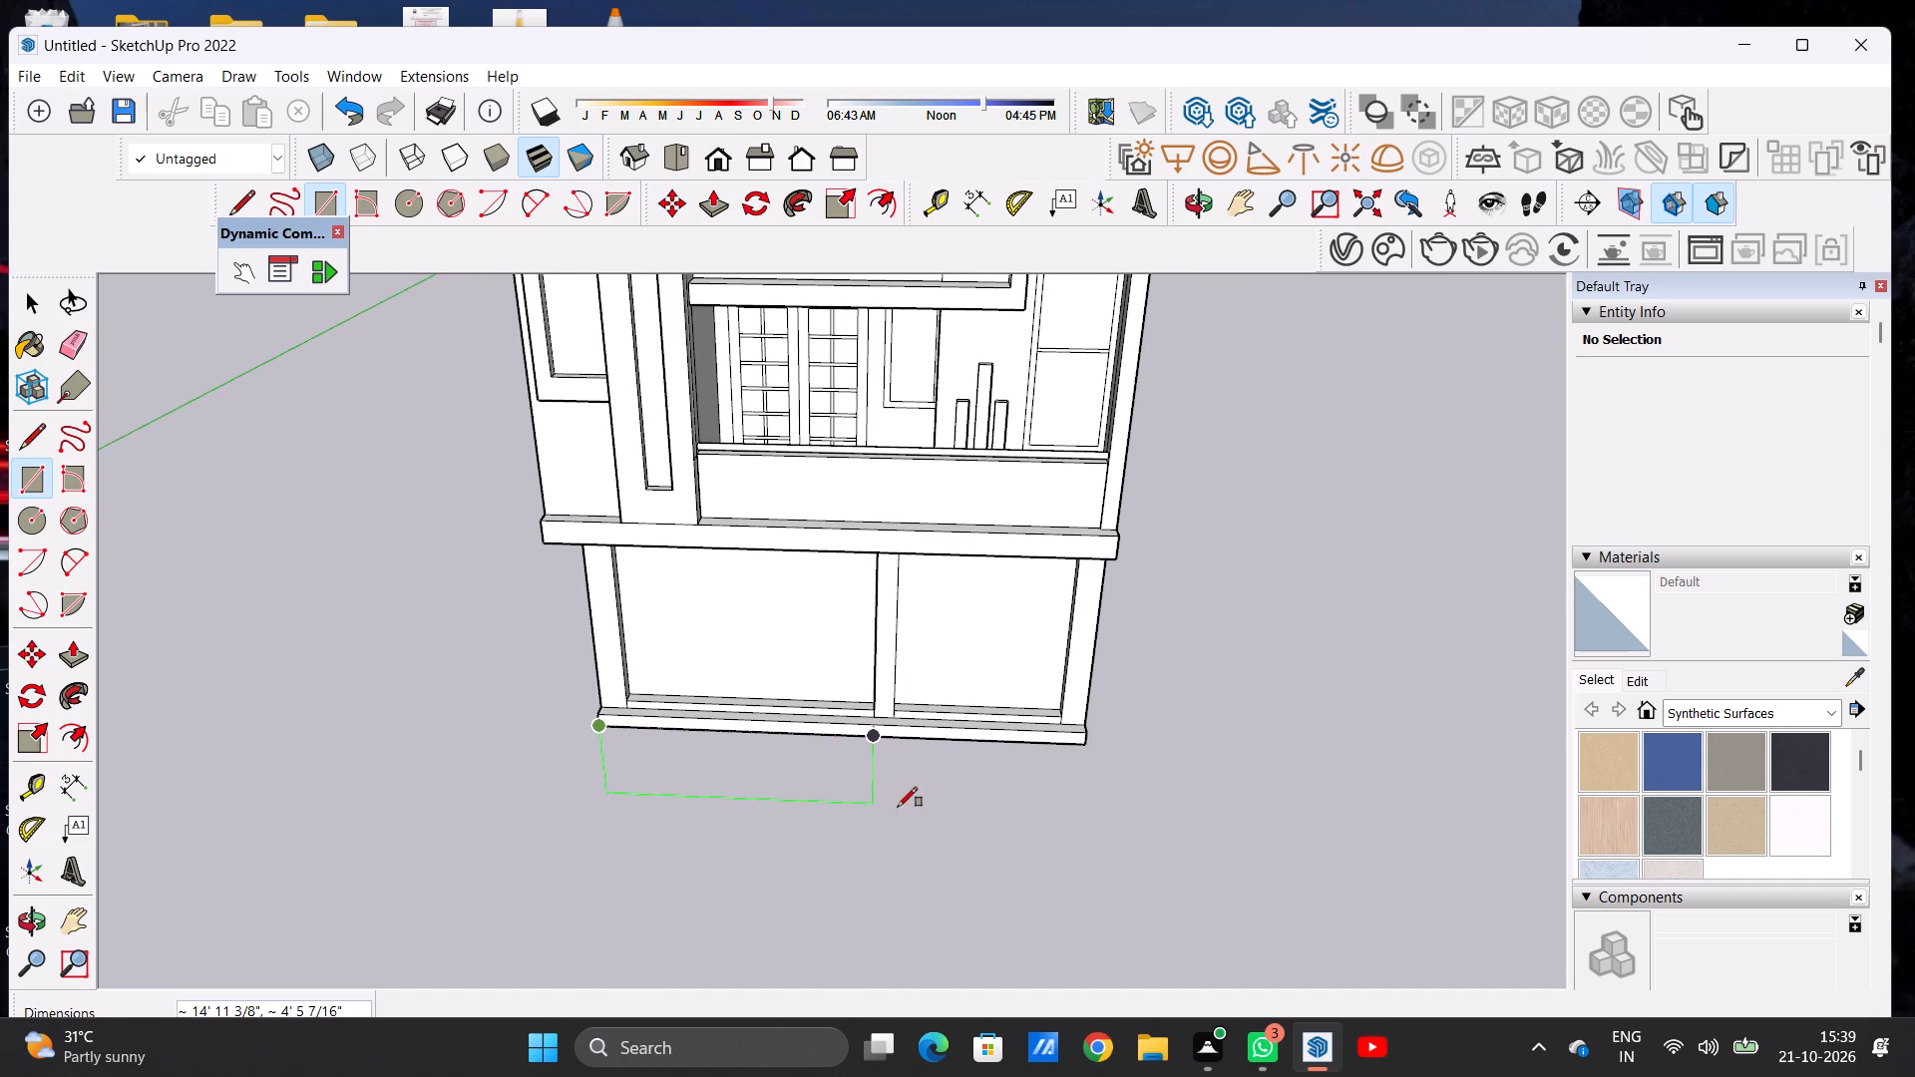
left_click(1091, 746)
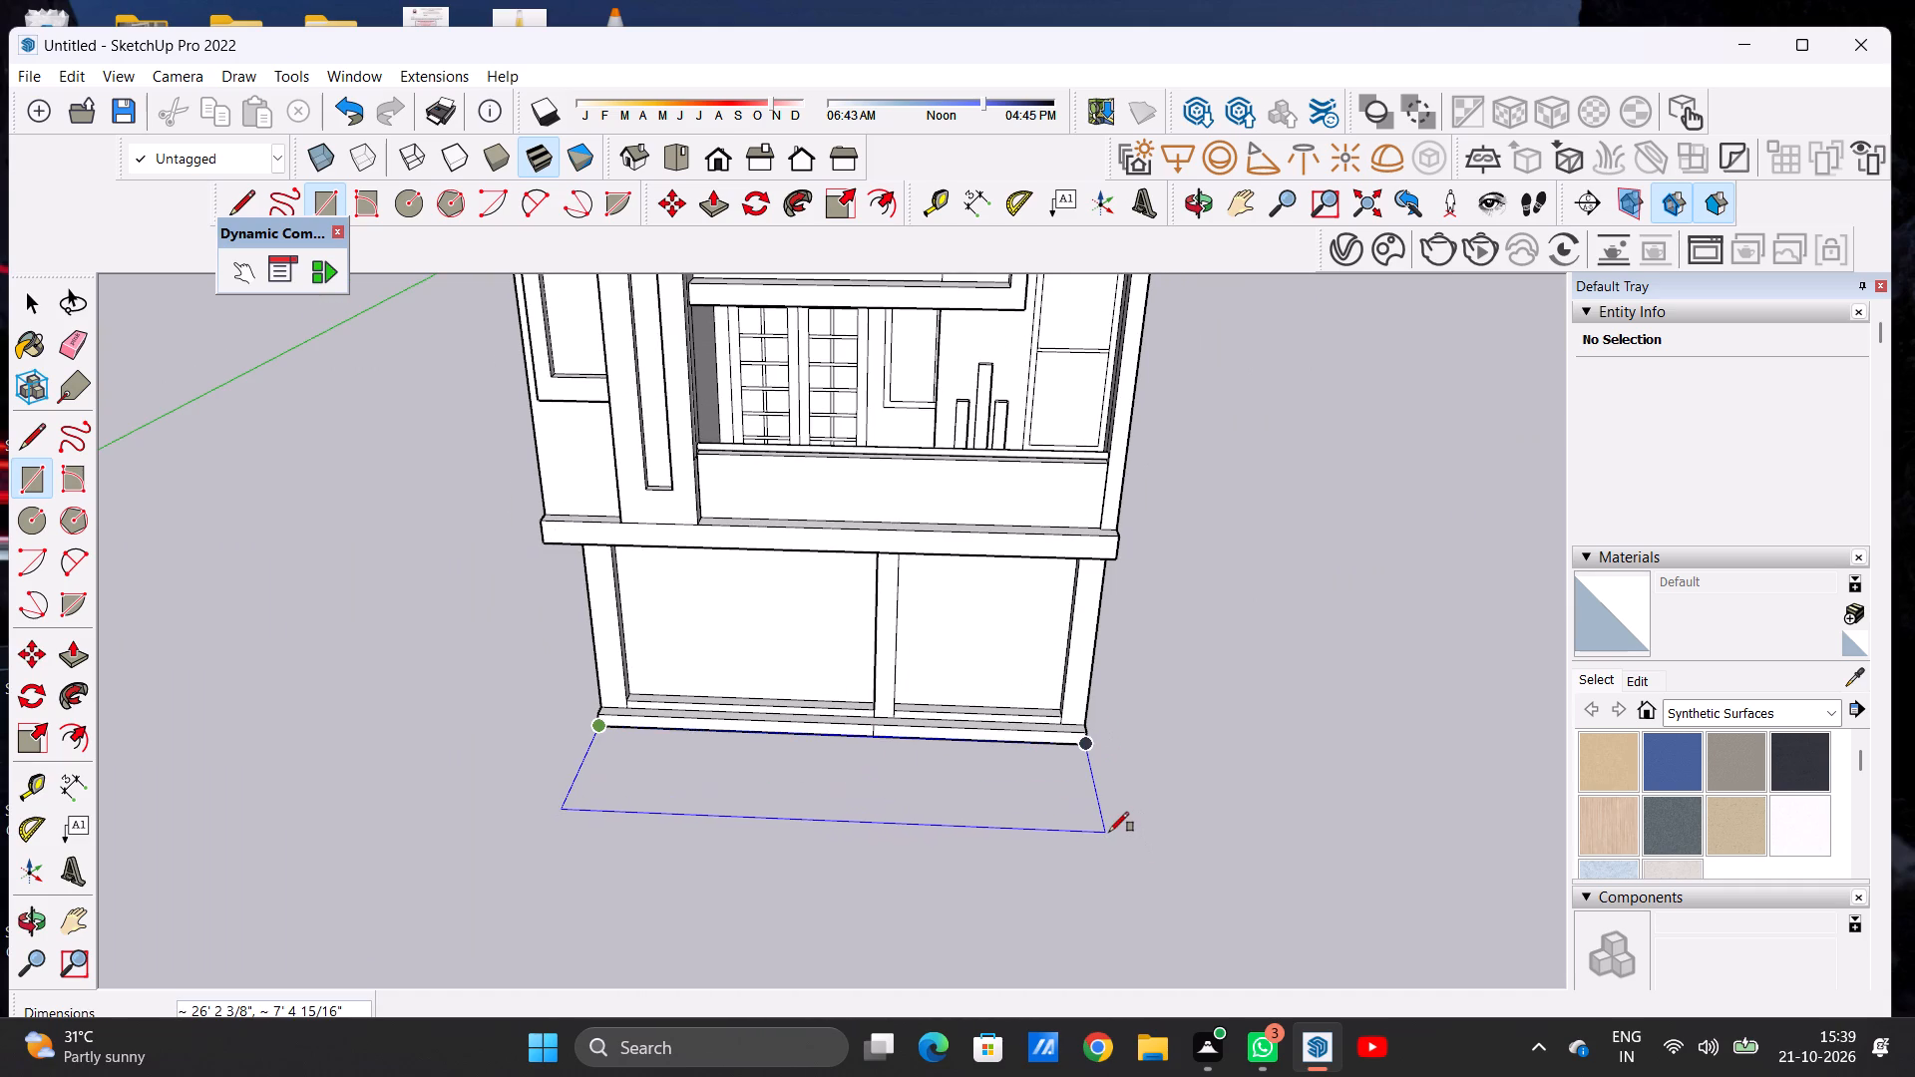
left_click(1122, 858)
key("space")
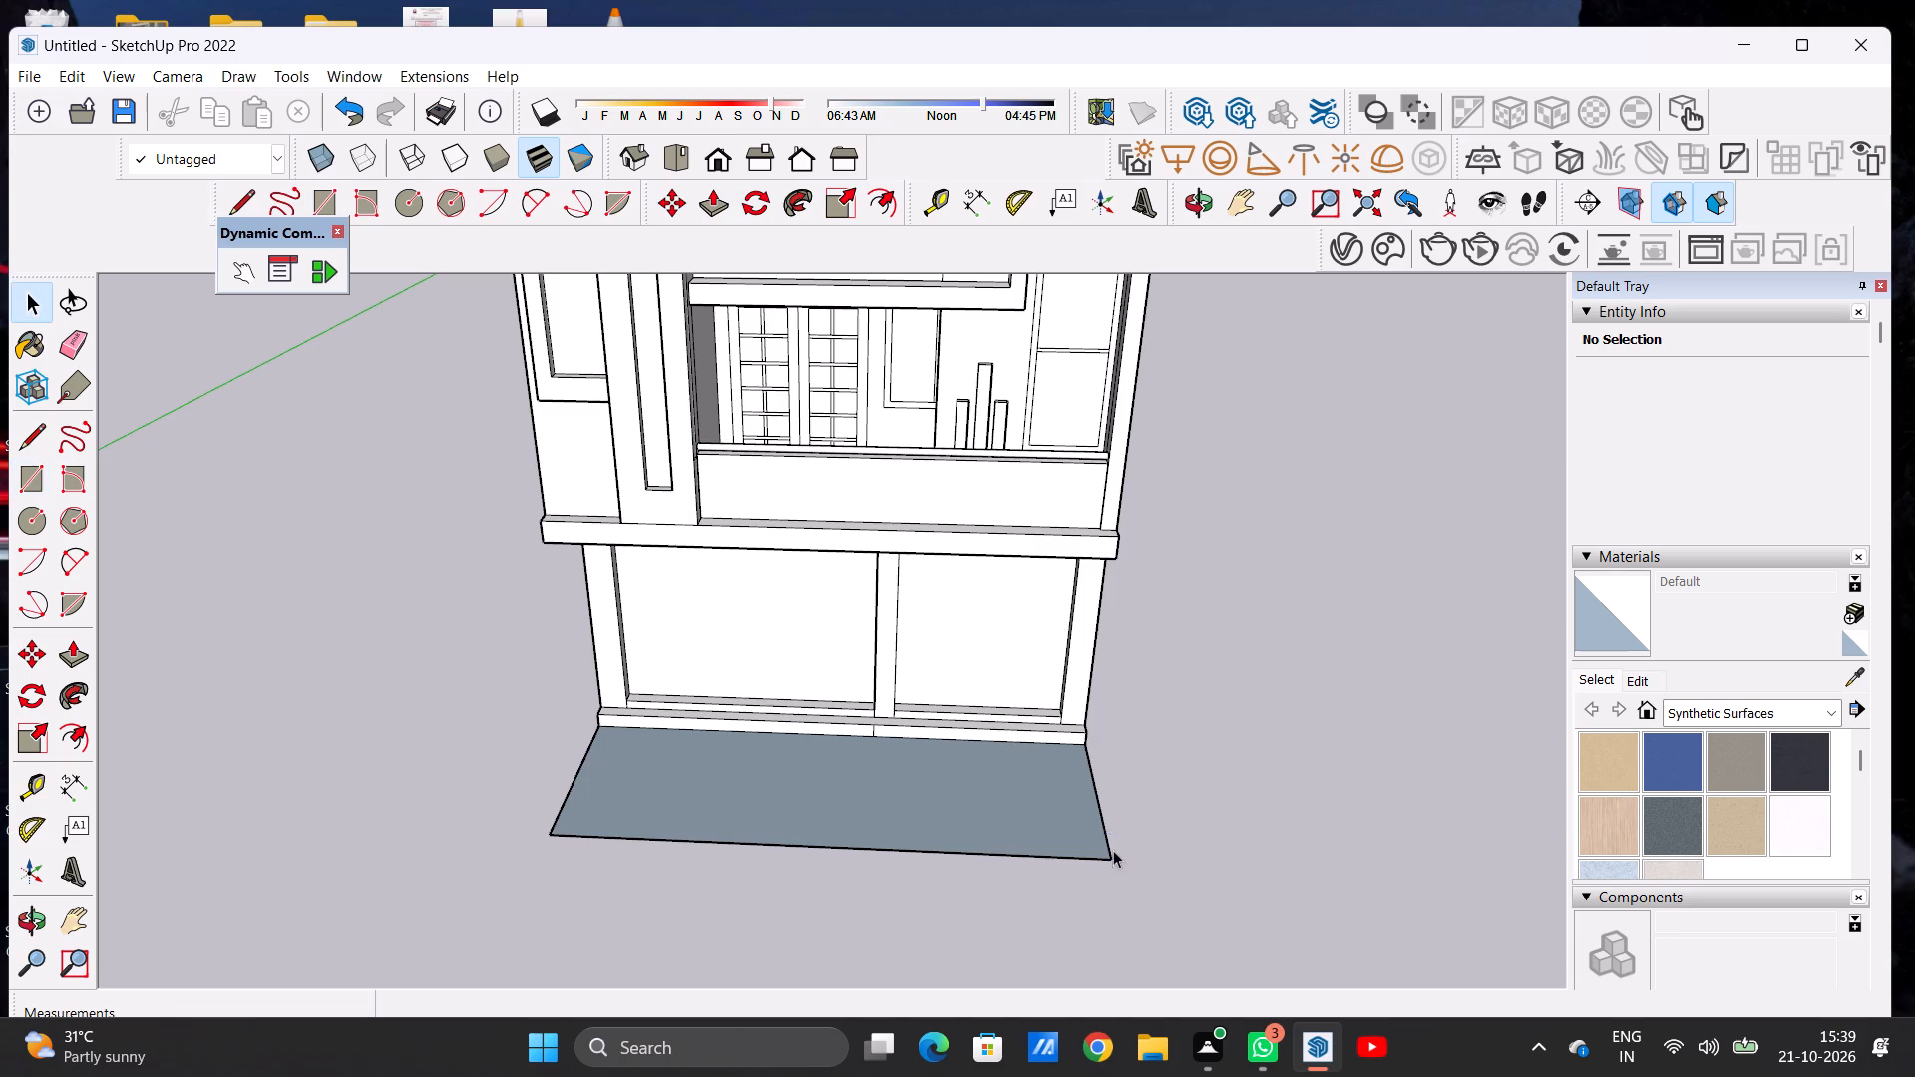
Outline an area on the ground rectangle: about 4' 10" forward from the plinth's dividing line, and about 14' 11" to the left edge.
scroll(892, 826, "down", 4)
scroll(901, 821, "up", 1)
scroll(901, 821, "down", 1)
scroll(901, 821, "up", 3)
middle_click_drag(985, 868, 712, 599)
scroll(933, 709, "up", 1)
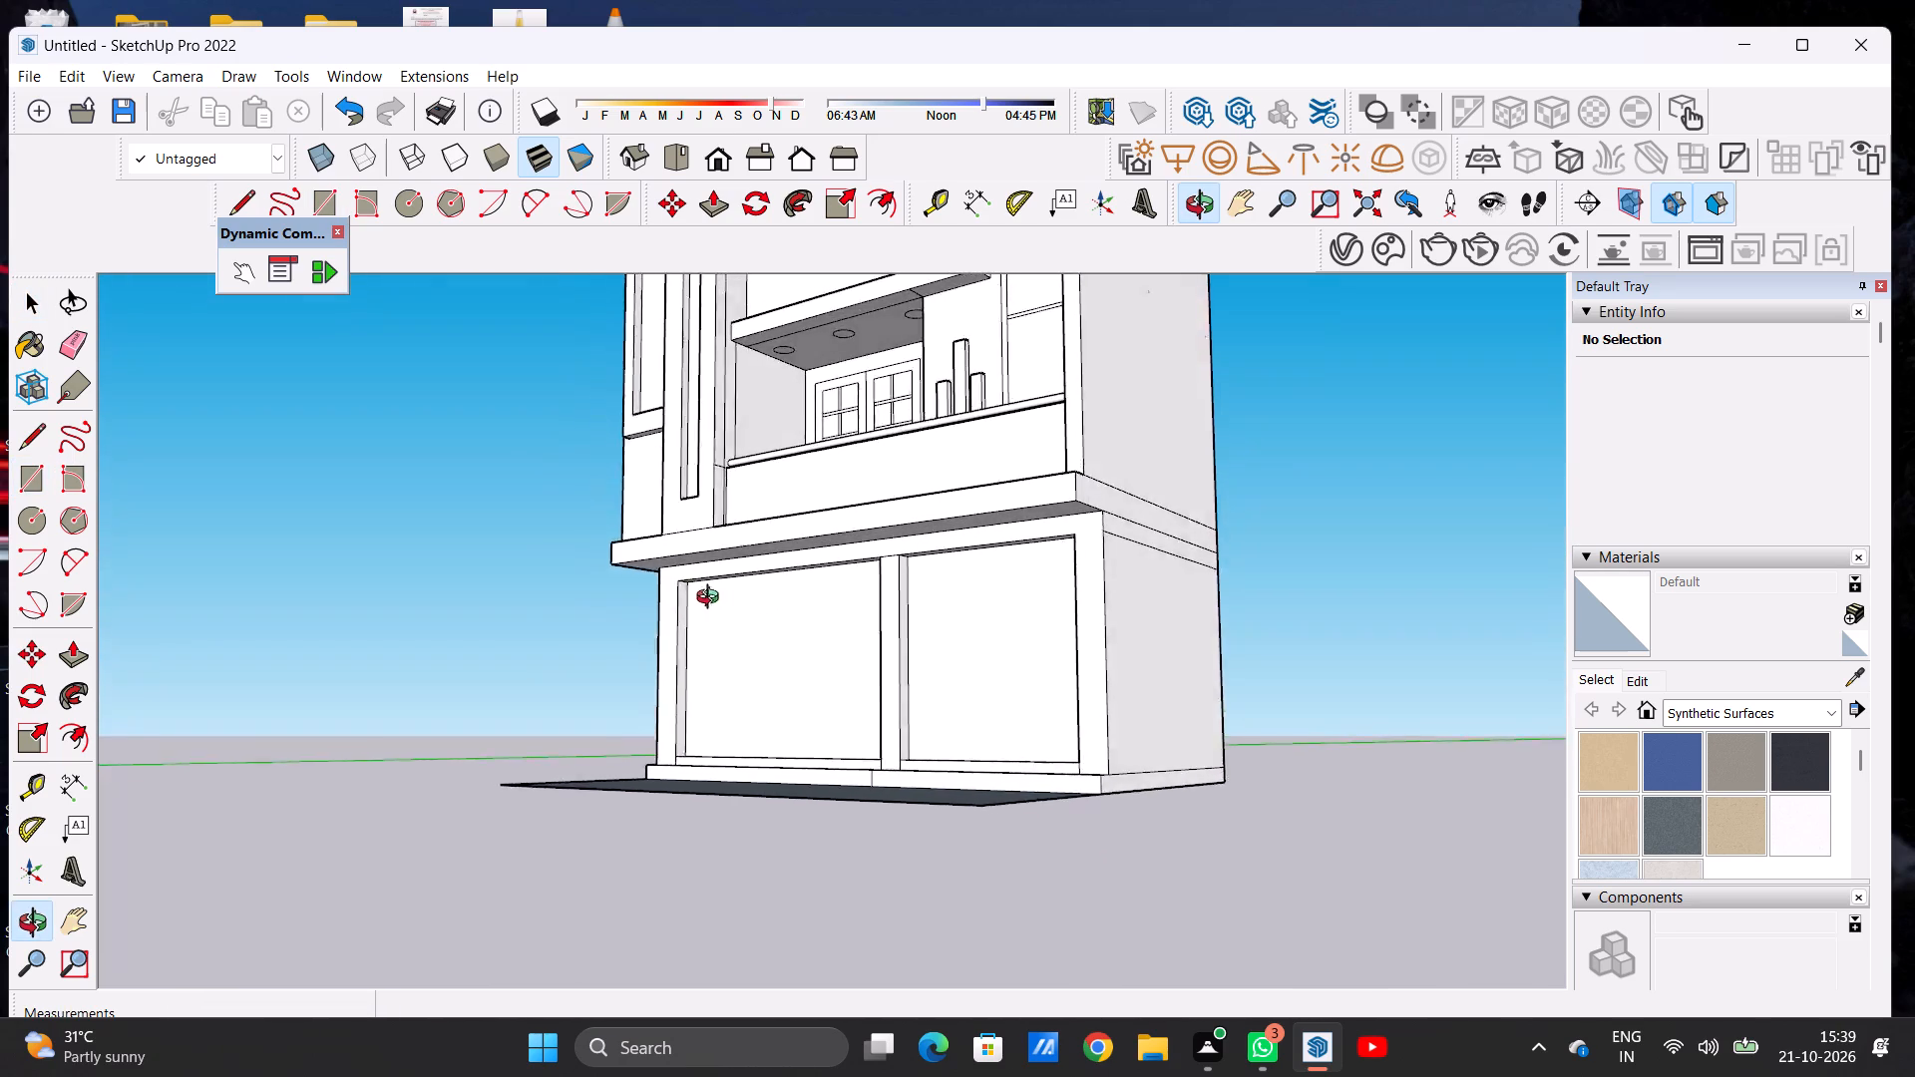
middle_click_drag(712, 599, 1023, 876)
scroll(908, 803, "up", 4)
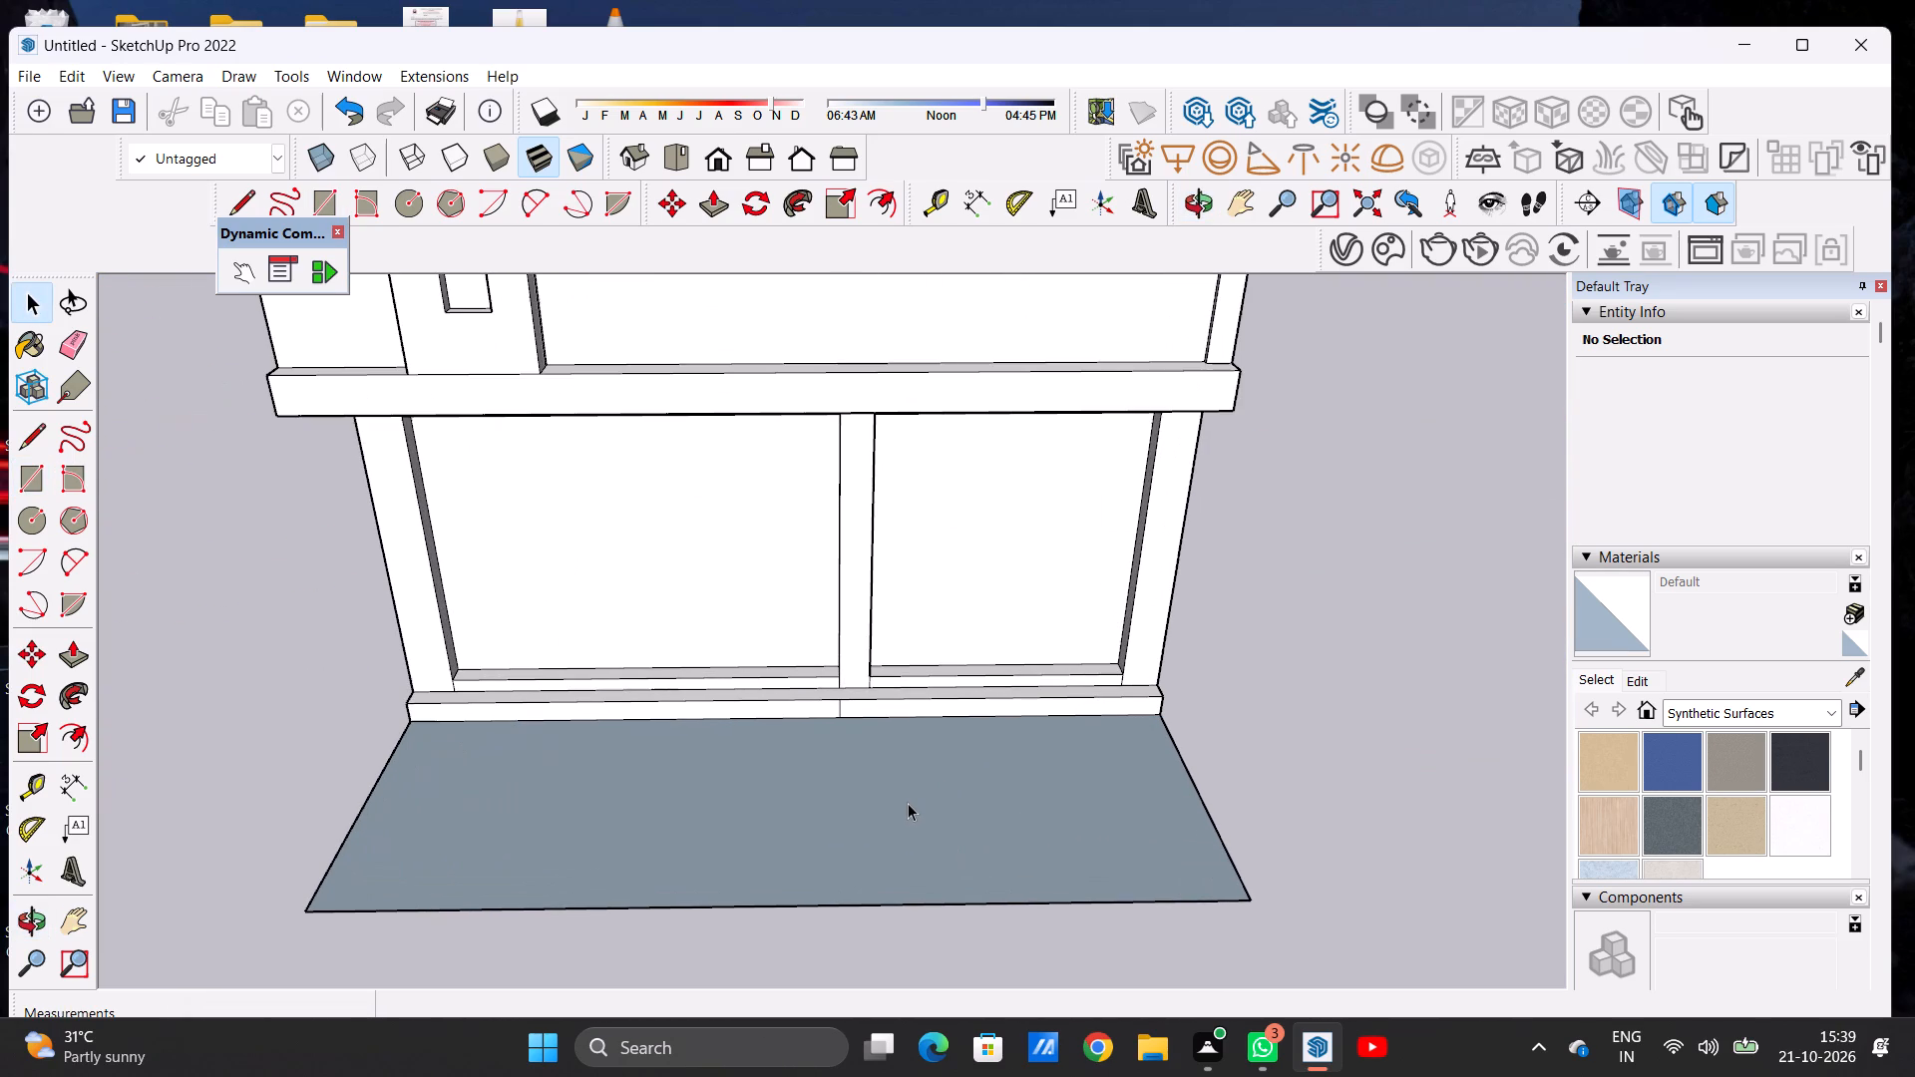
key("l")
scroll(847, 739, "up", 5)
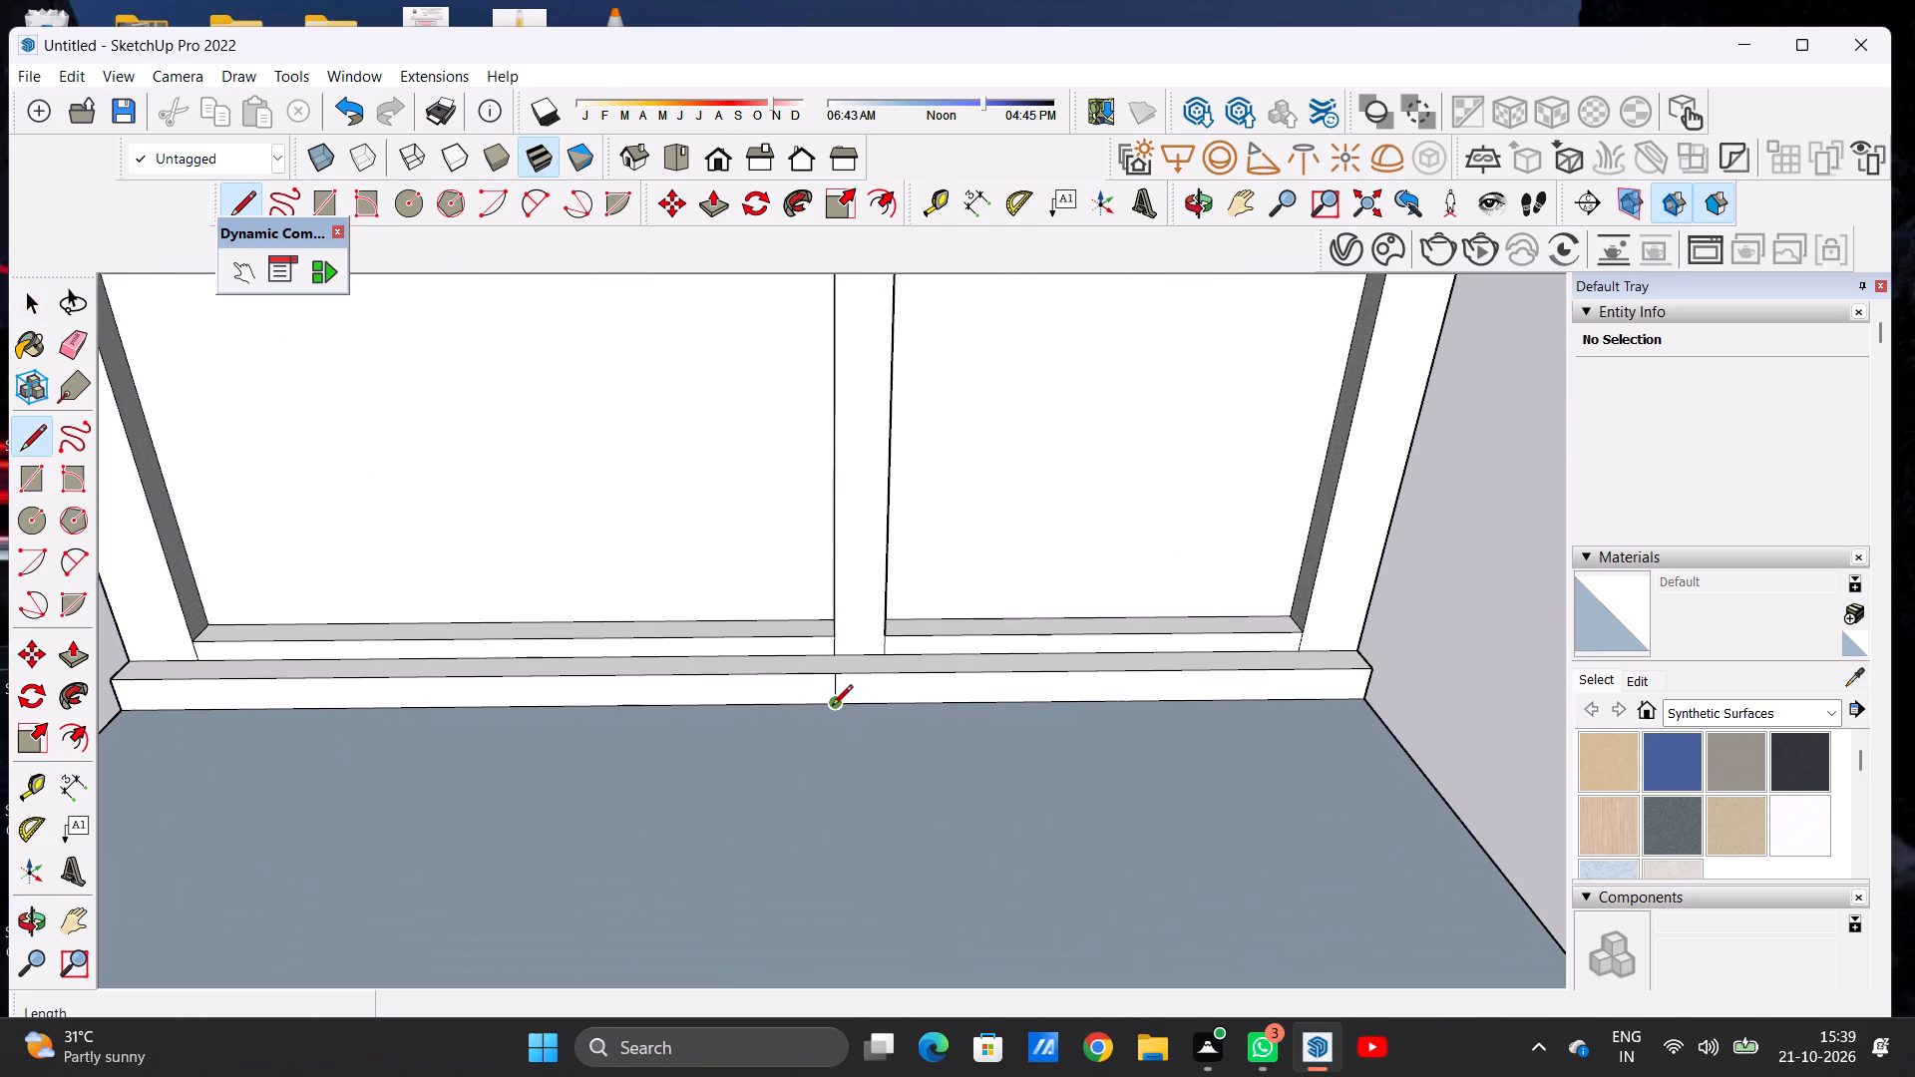
left_click(832, 707)
scroll(824, 812, "down", 11)
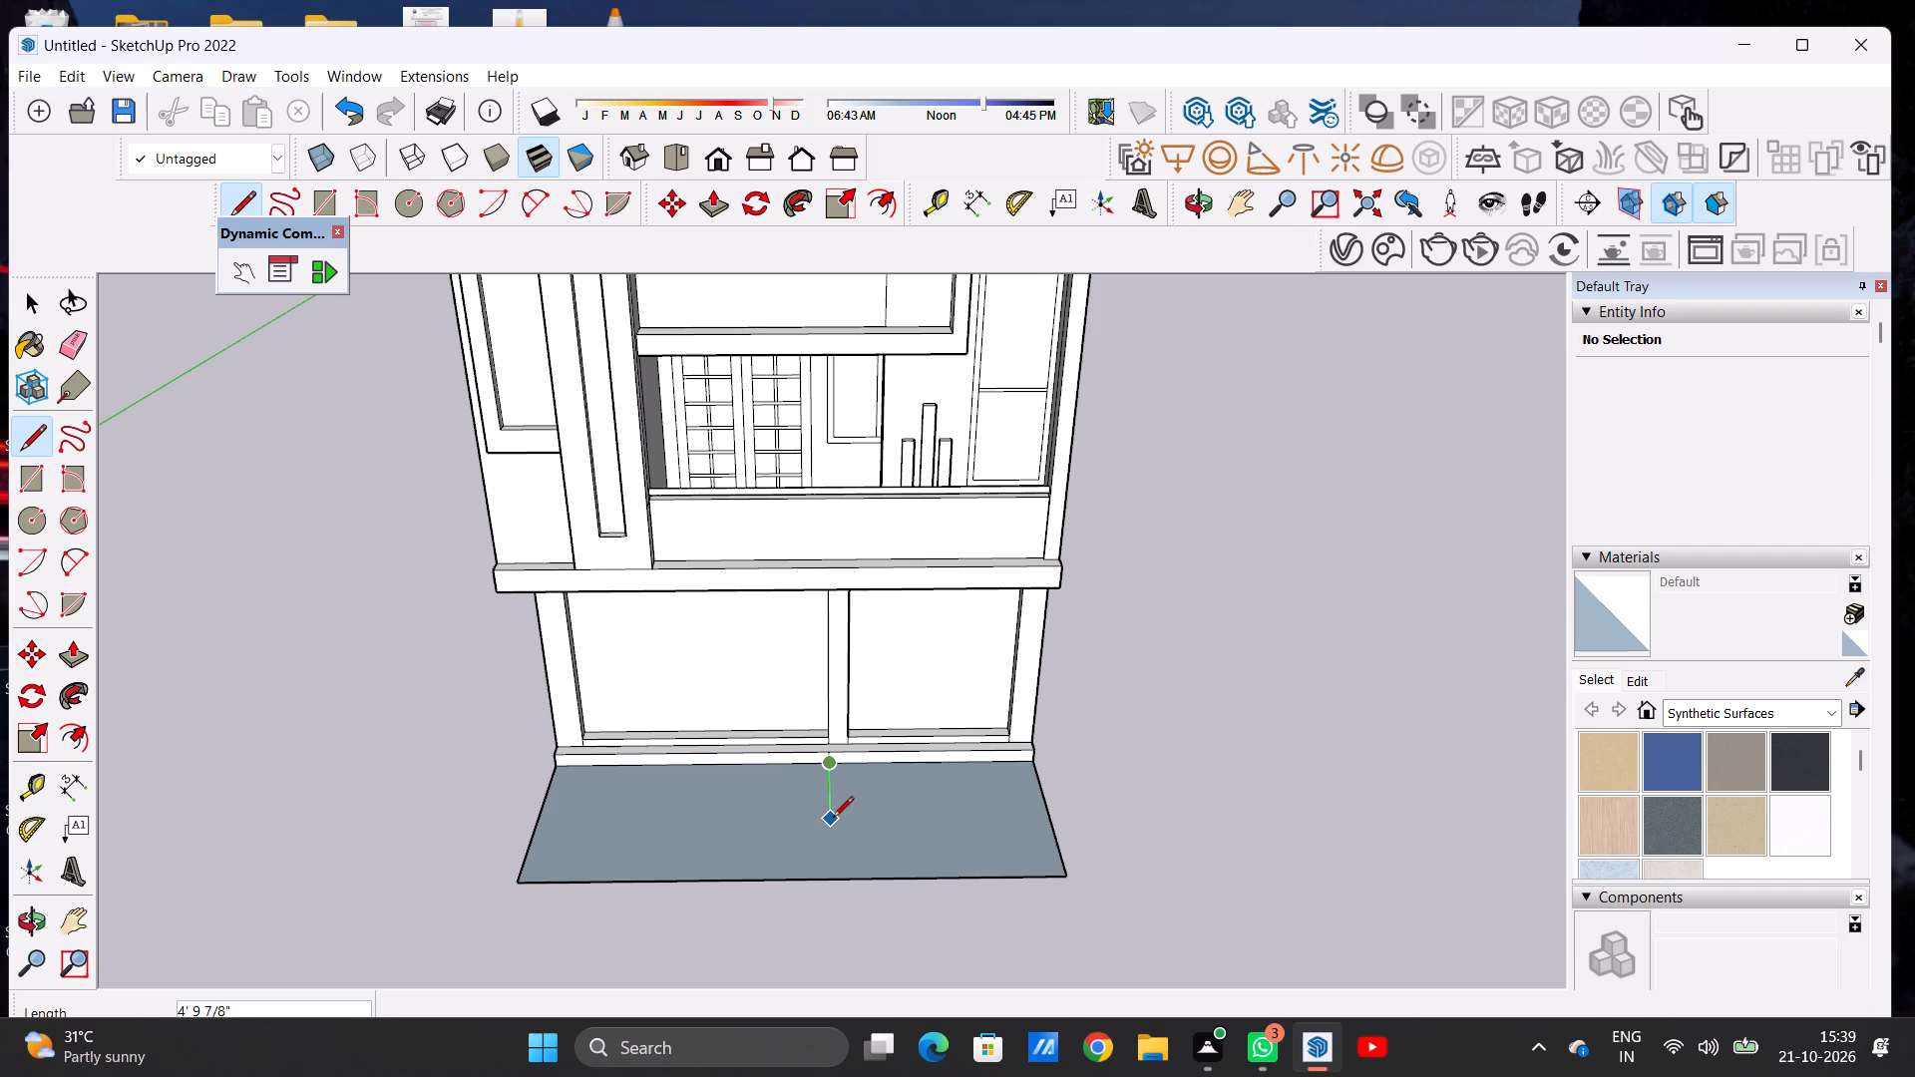
left_click(833, 819)
scroll(770, 826, "down", 6)
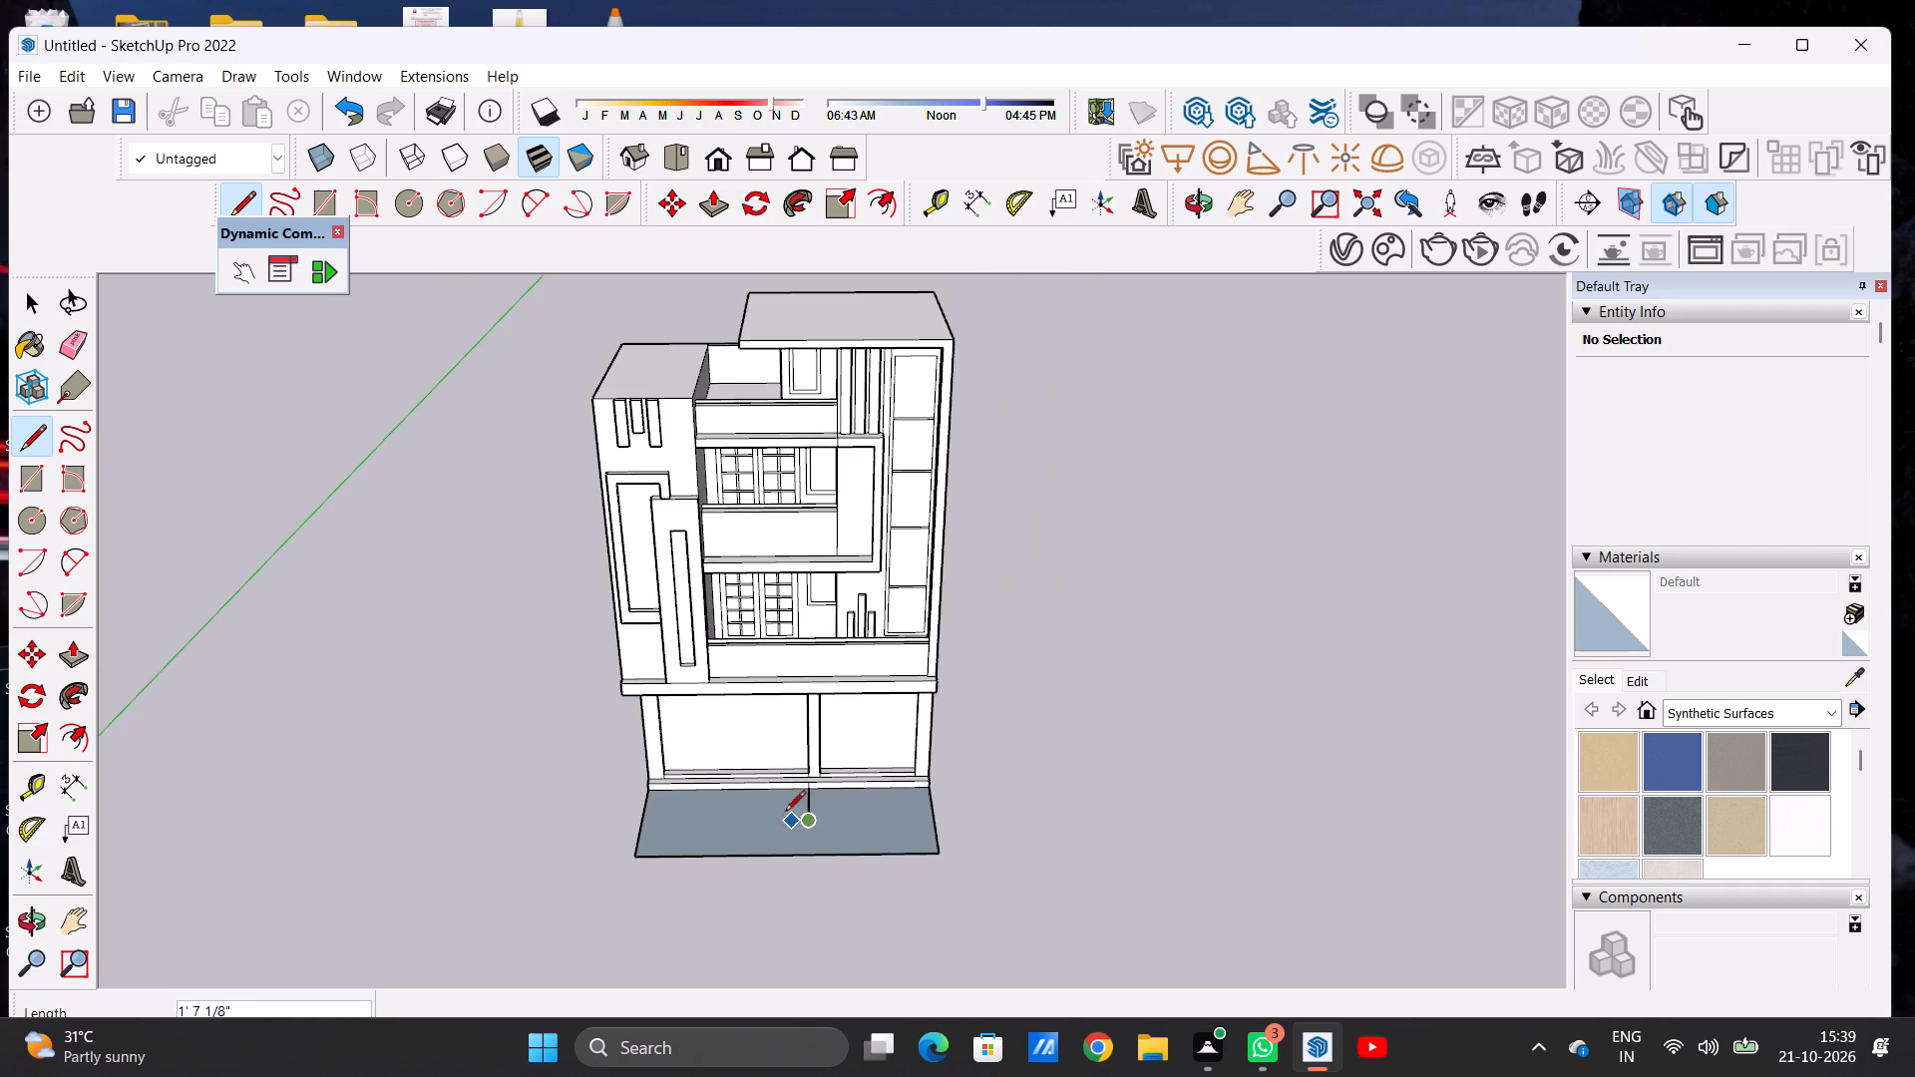
scroll(657, 808, "down", 1)
scroll(655, 808, "up", 10)
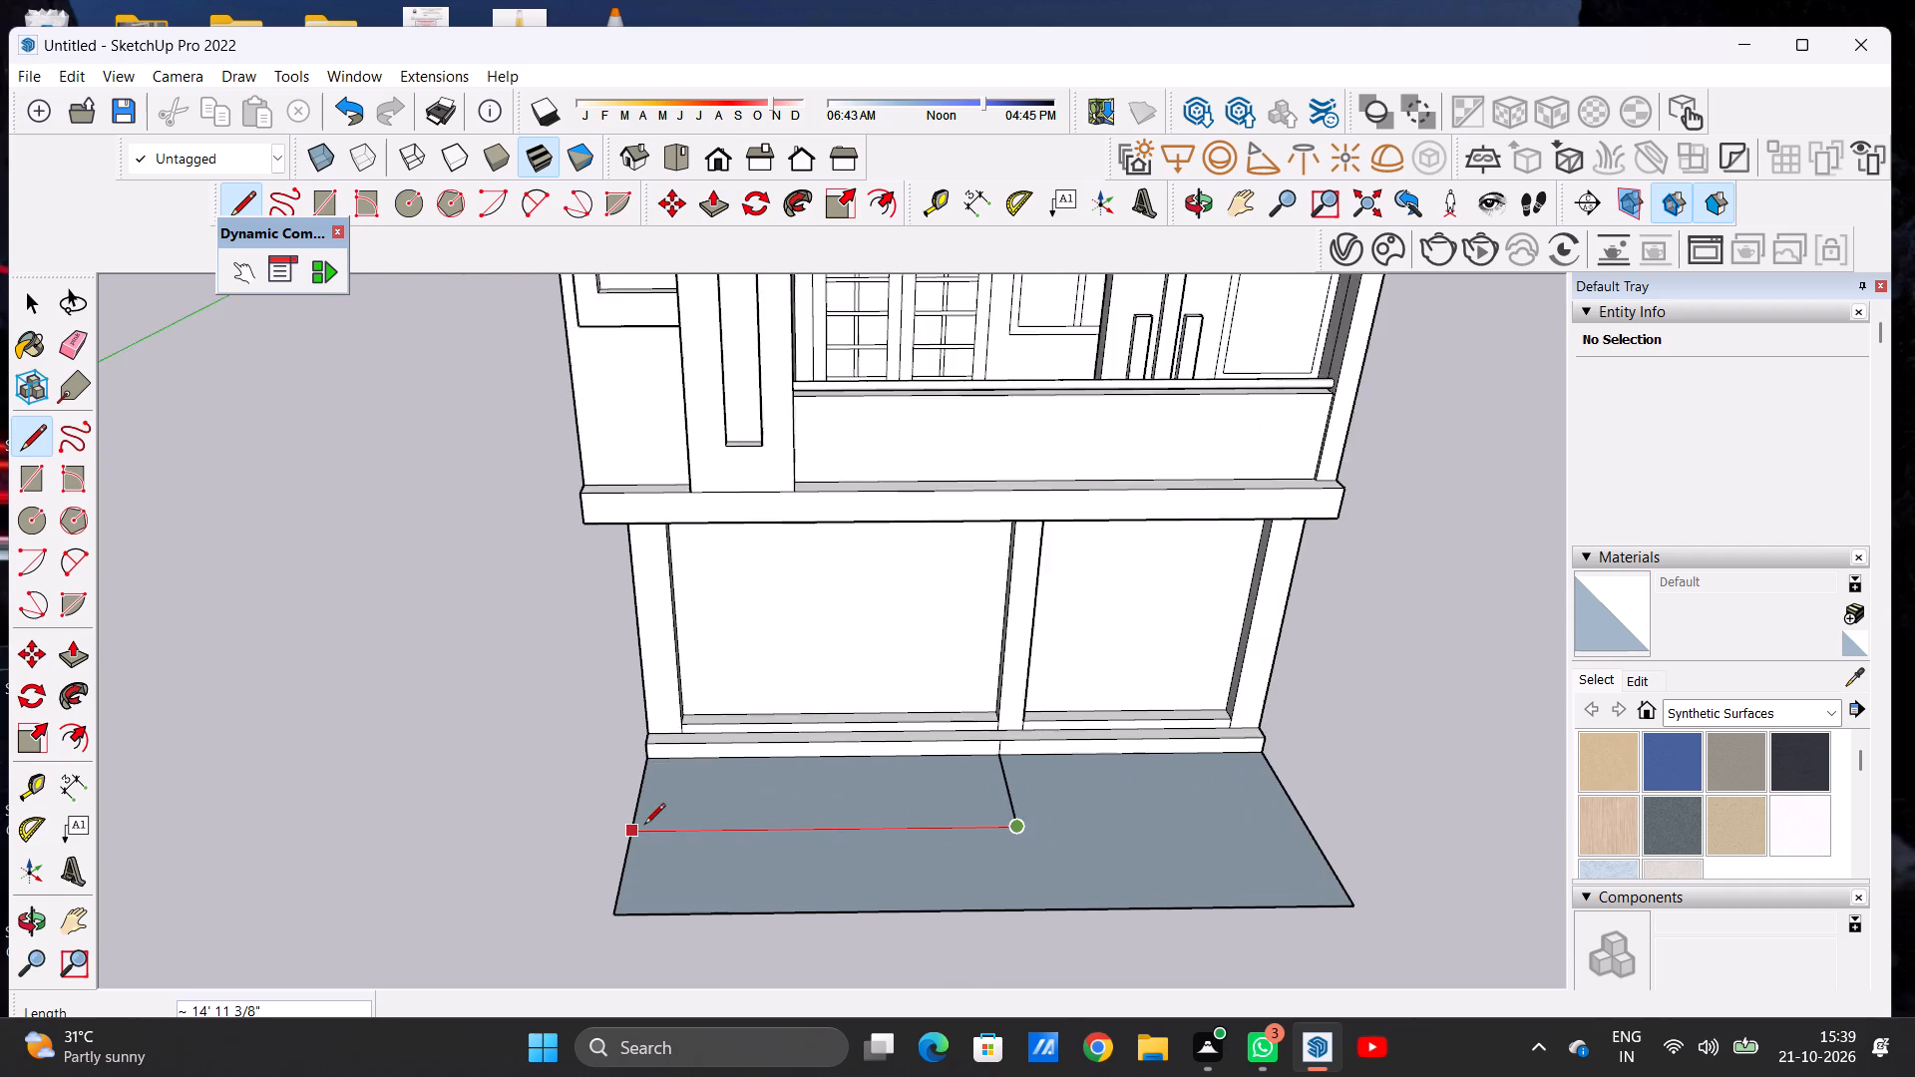
left_click(644, 826)
key("space")
Examine the ground rectangle and its outlined area against the house in front, top and angled views.
scroll(644, 826, "down", 4)
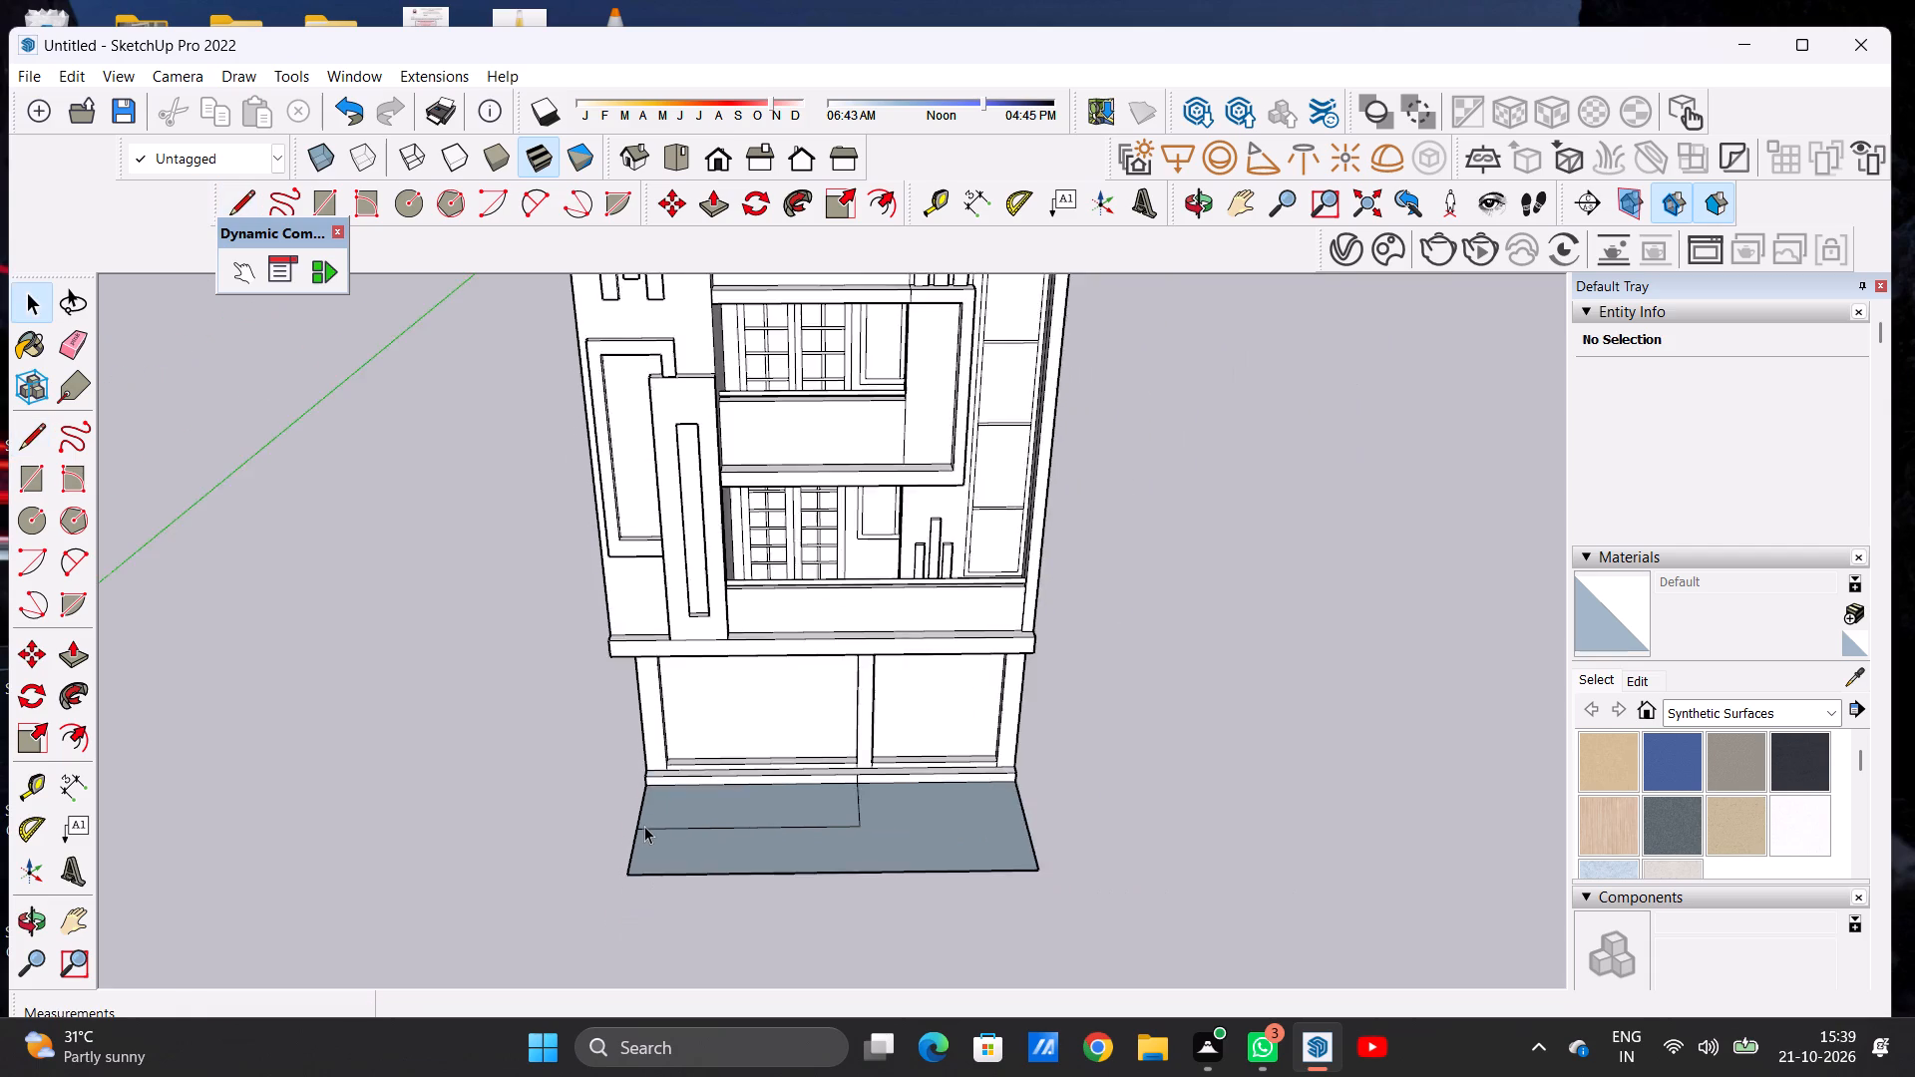
scroll(644, 826, "down", 7)
scroll(784, 812, "up", 5)
middle_click_drag(773, 785, 766, 899)
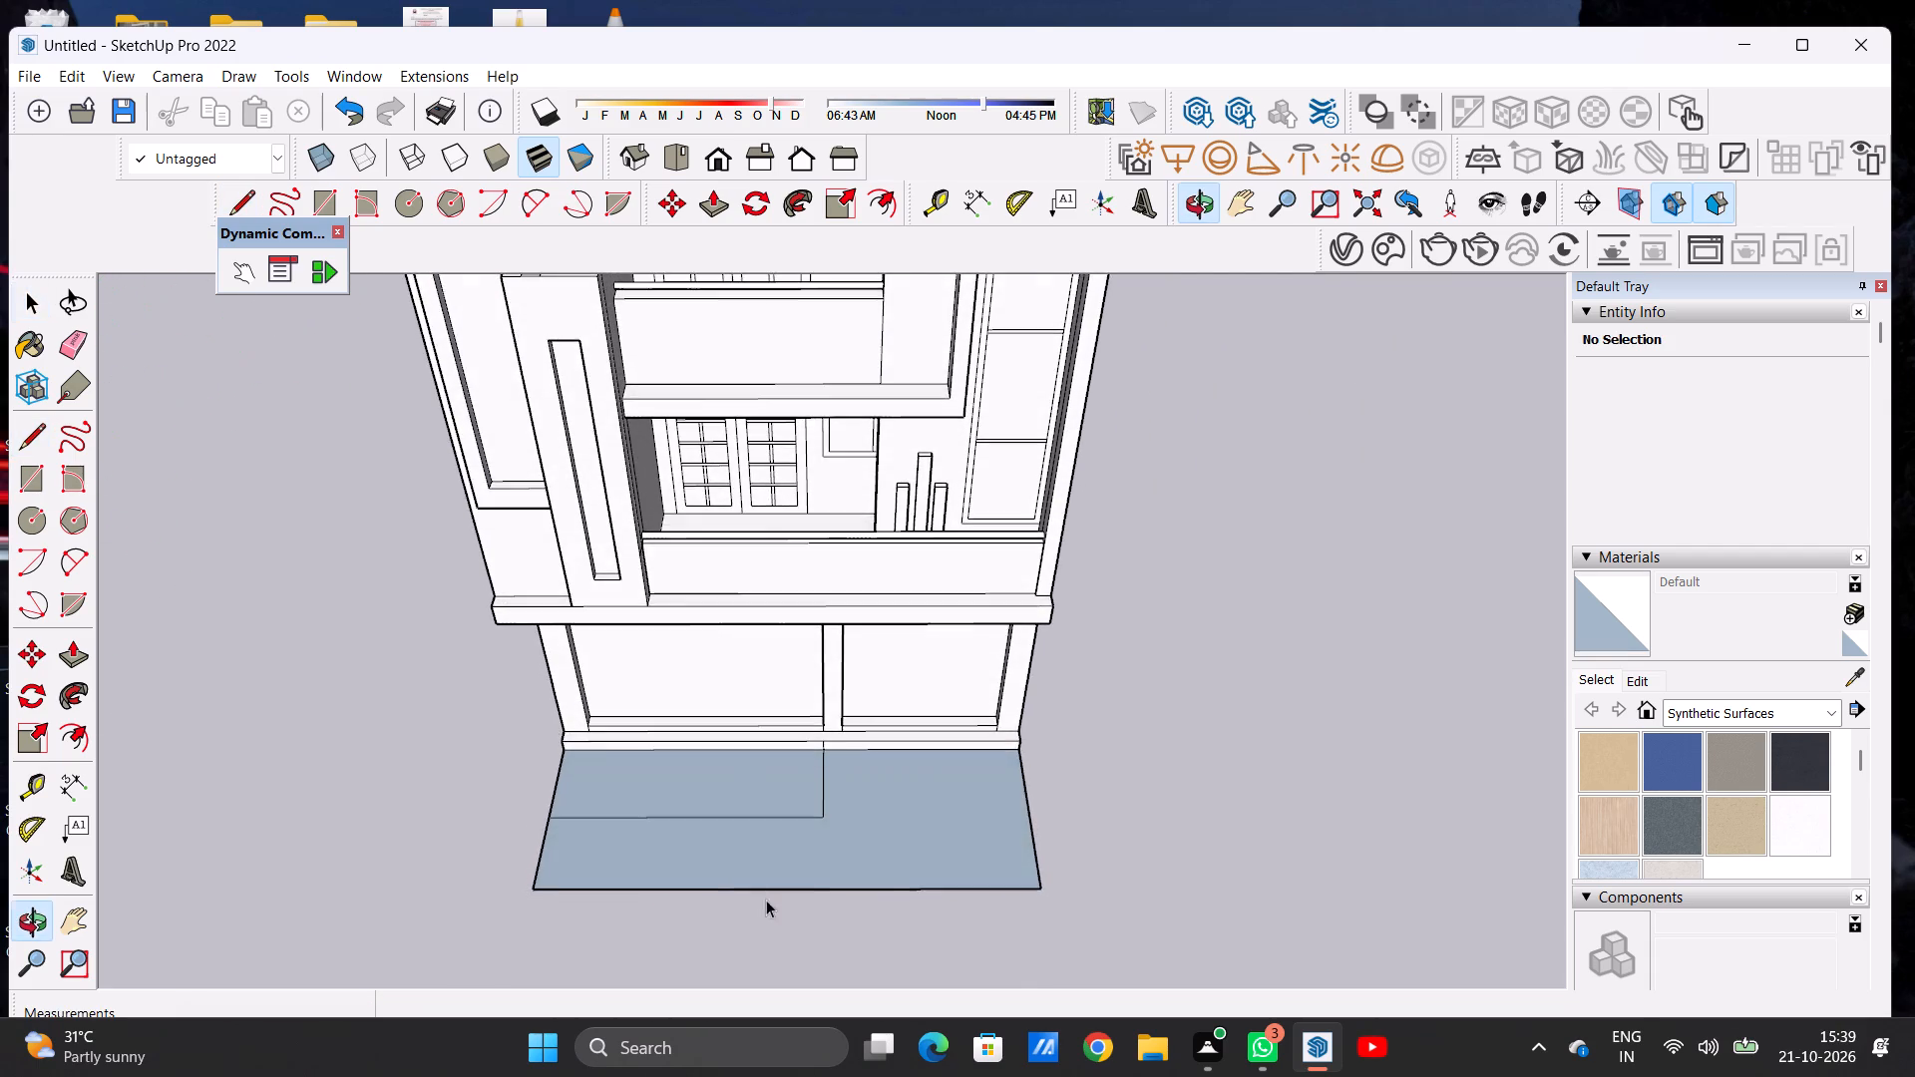
scroll(785, 817, "down", 3)
scroll(665, 805, "up", 6)
scroll(701, 803, "down", 7)
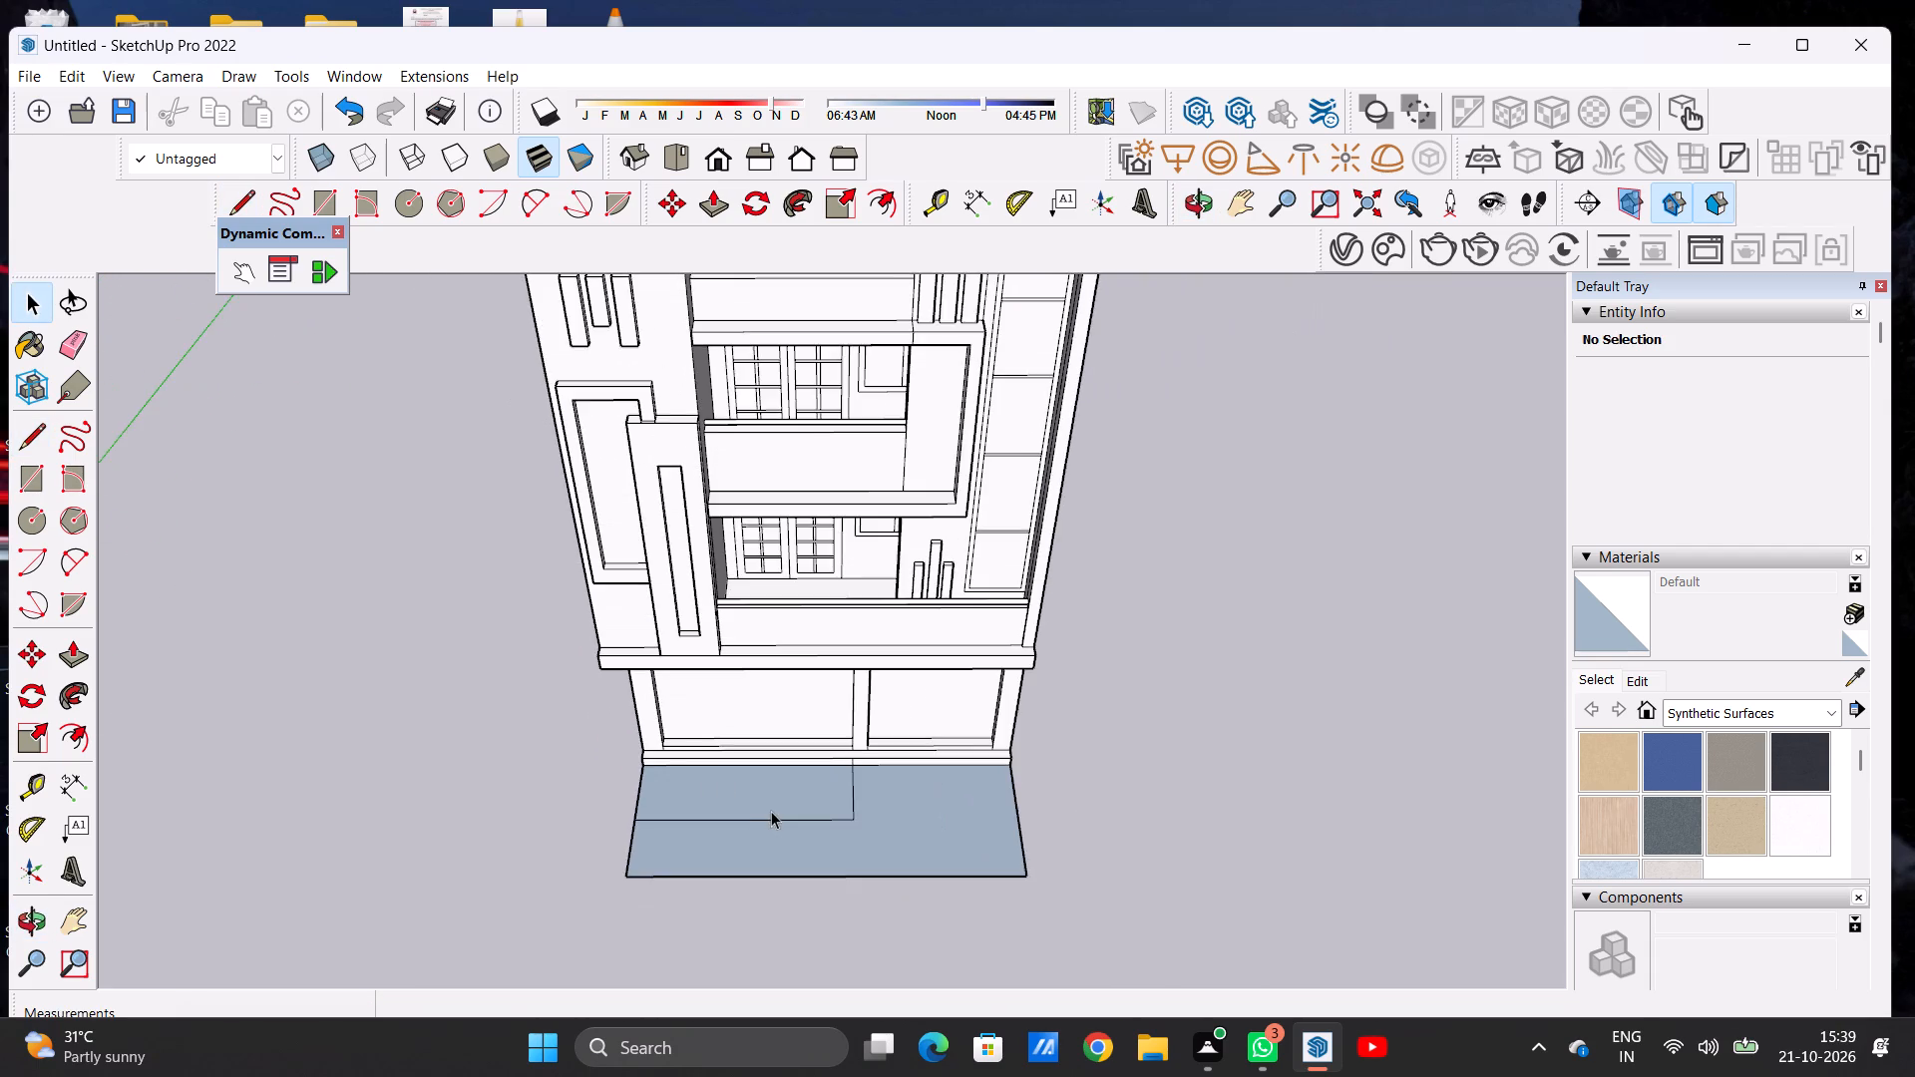
middle_click_drag(721, 751, 572, 634)
scroll(792, 779, "up", 7)
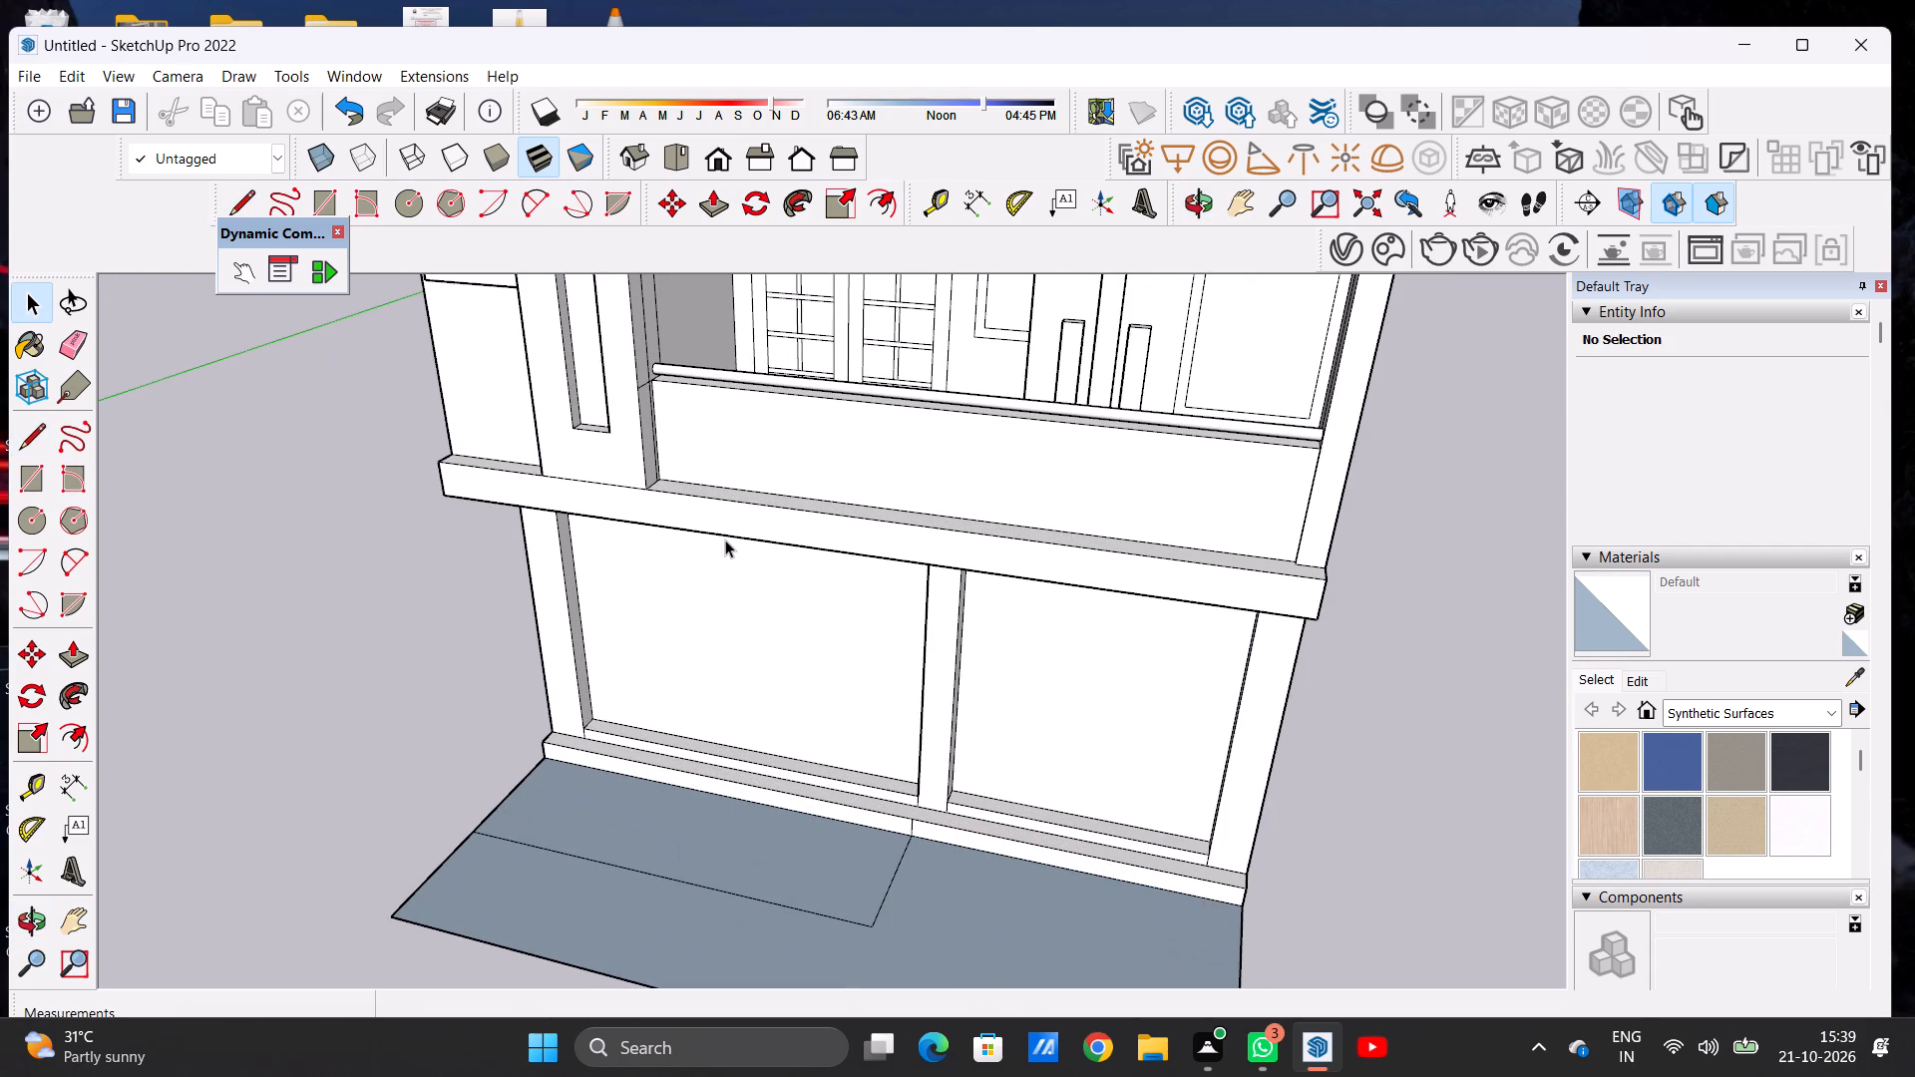
left_click(712, 164)
scroll(1086, 693, "down", 9)
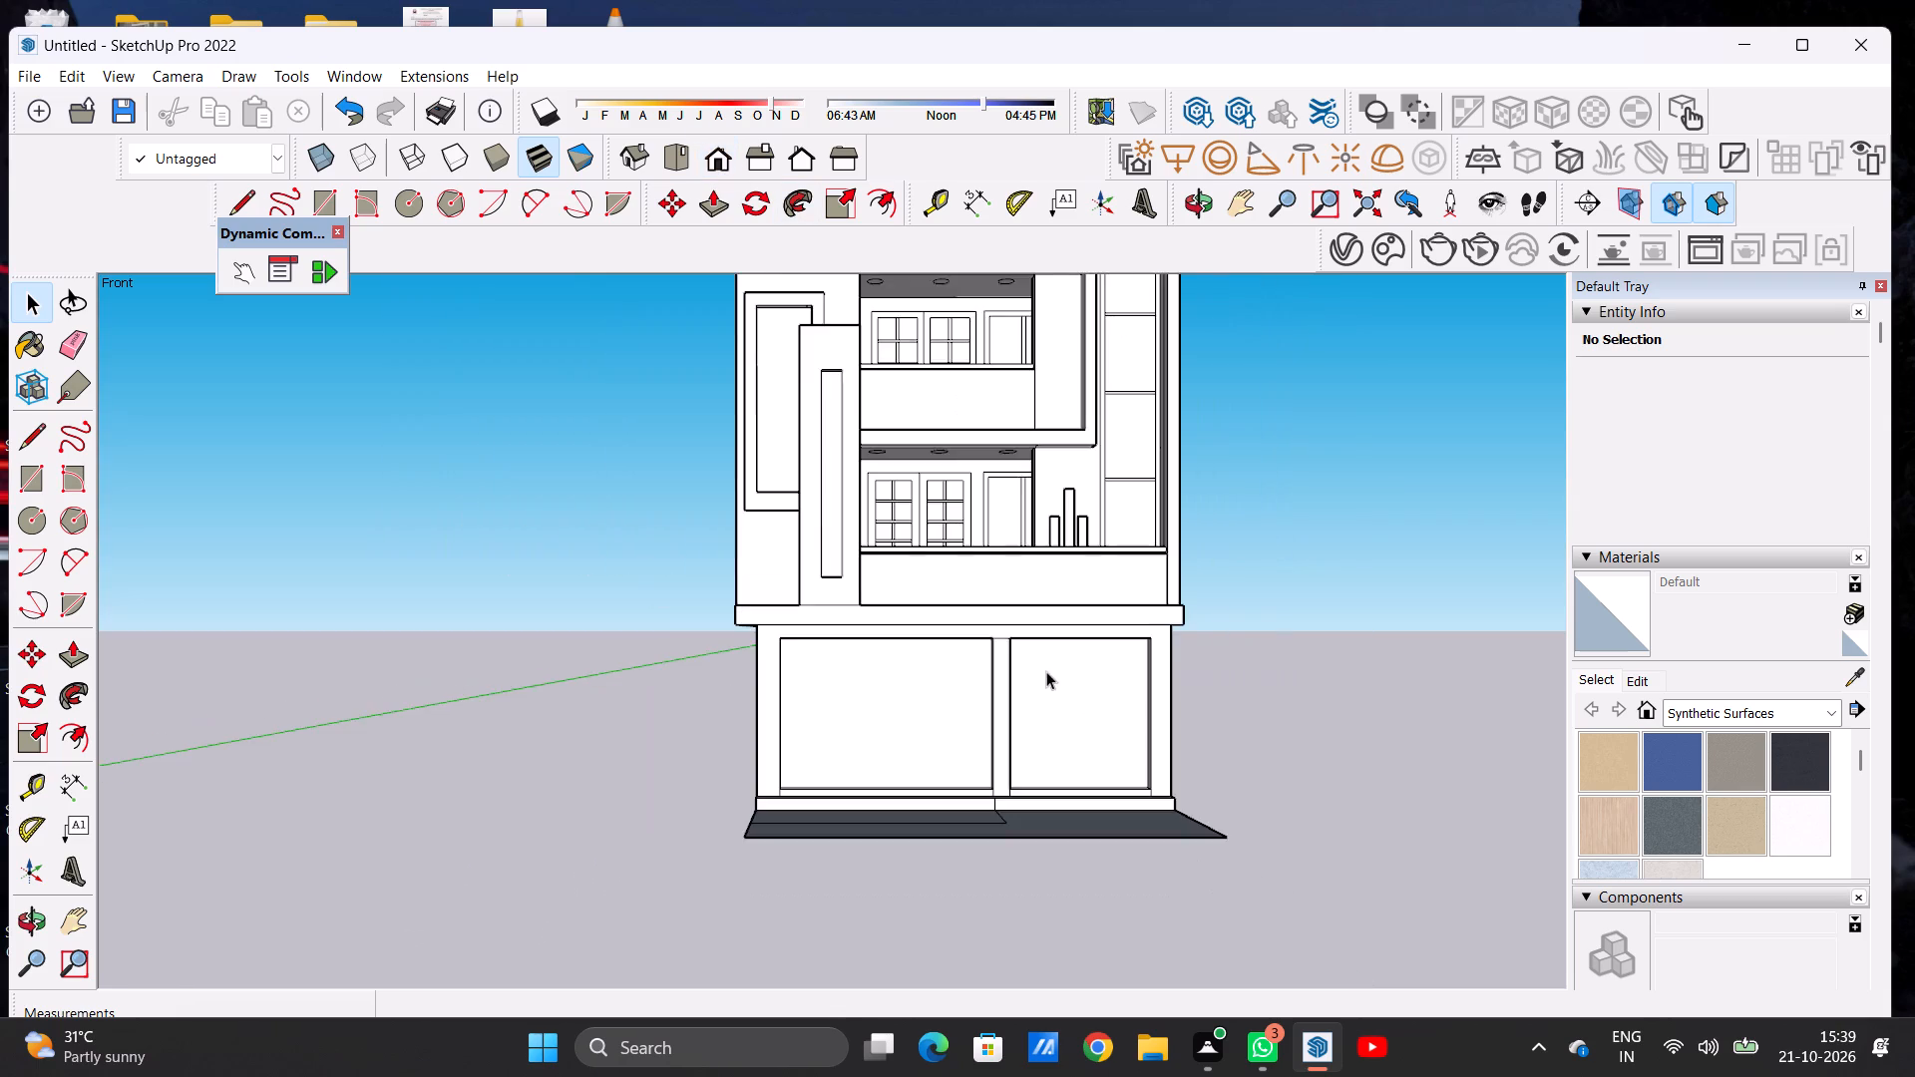
scroll(1046, 671, "down", 3)
middle_click_drag(984, 699, 933, 991)
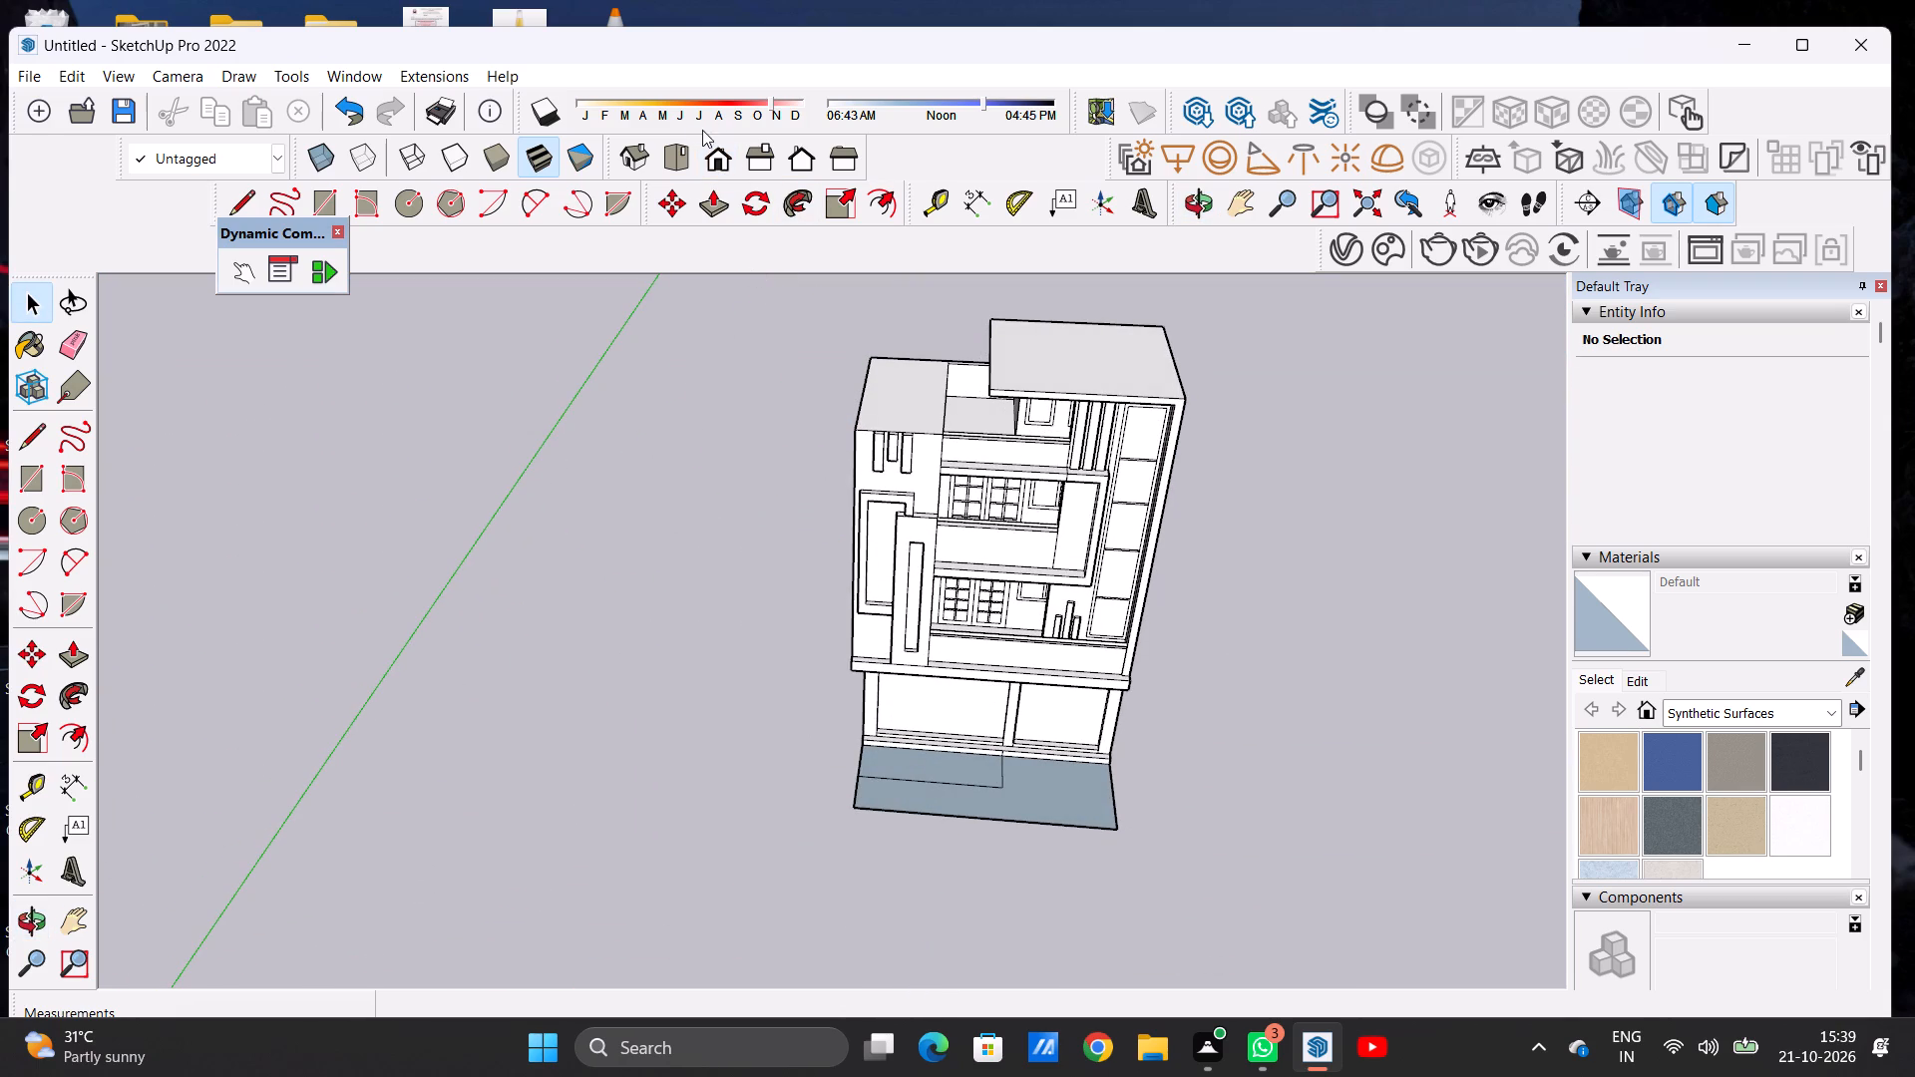
left_click(665, 159)
scroll(874, 687, "up", 3)
scroll(777, 700, "down", 1)
scroll(775, 700, "up", 4)
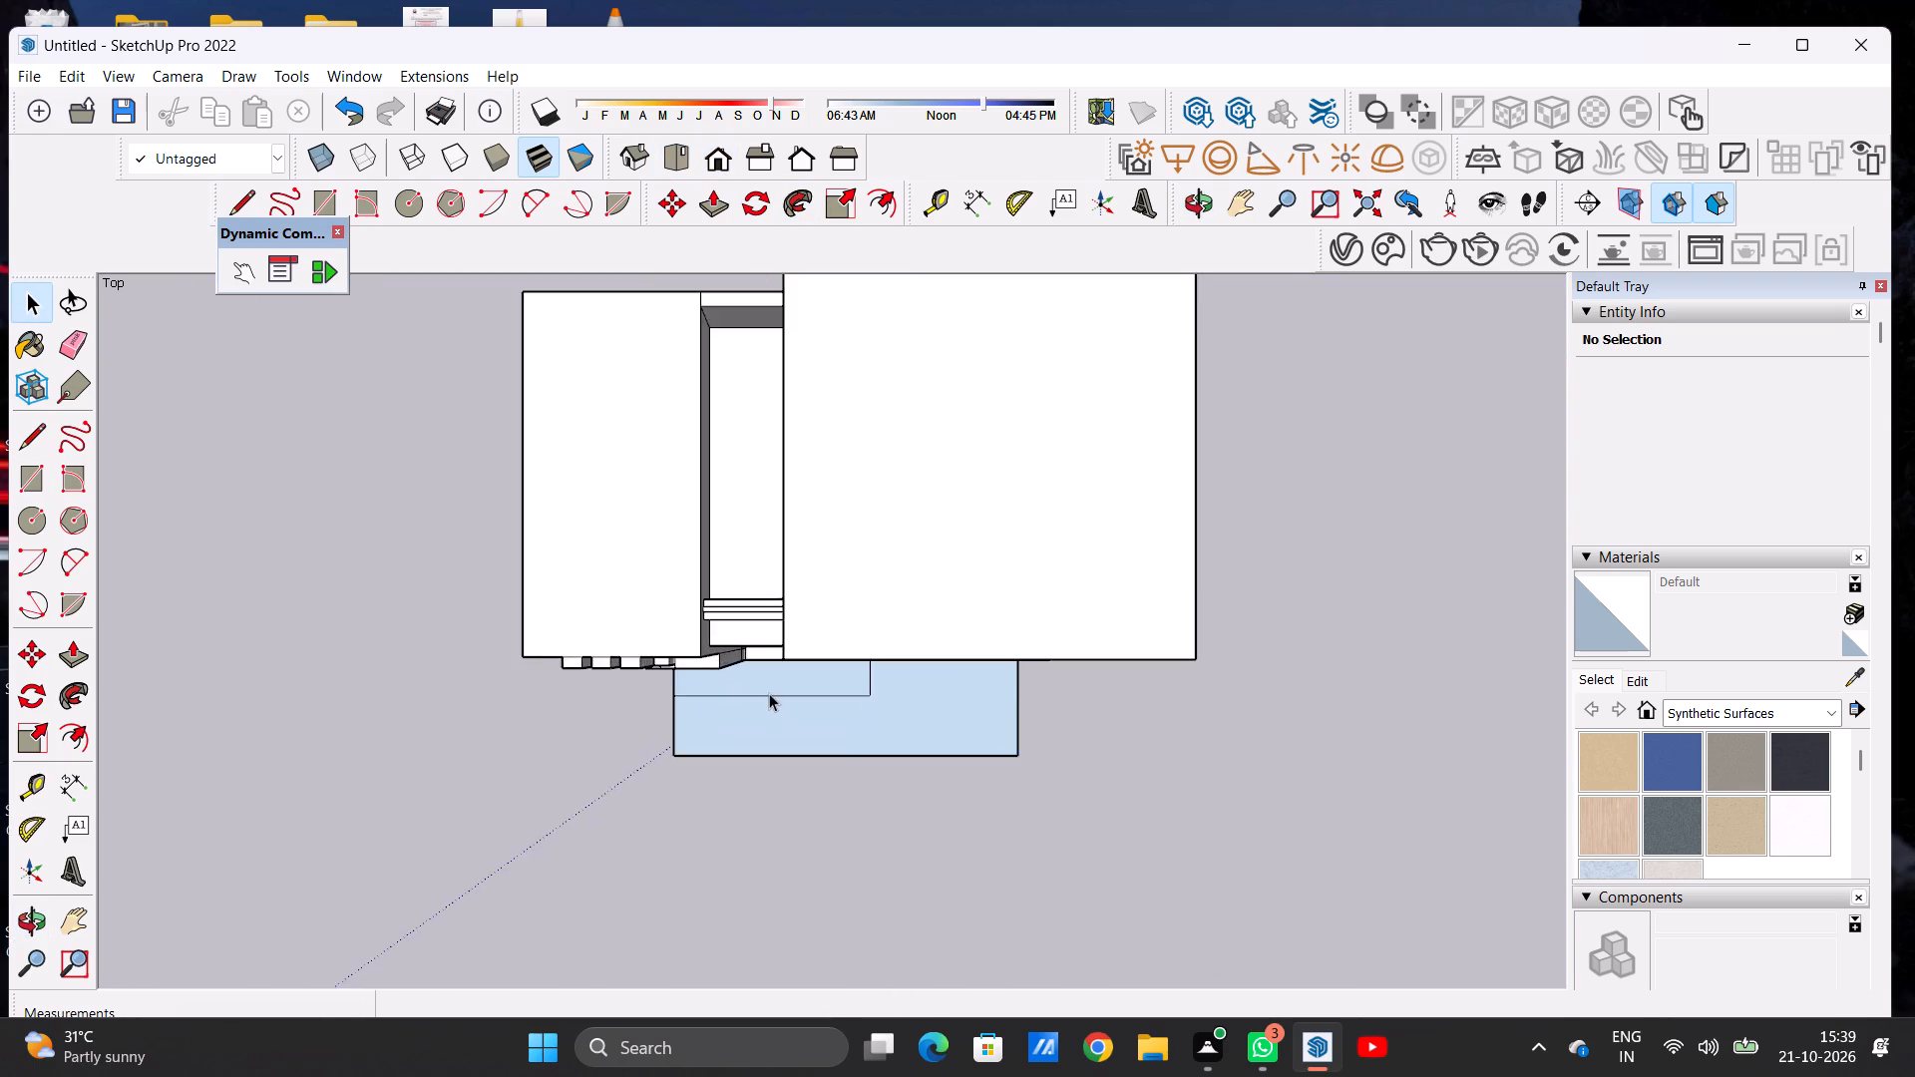
scroll(769, 693, "up", 4)
middle_click_drag(765, 708, 771, 592)
scroll(789, 649, "down", 7)
scroll(805, 734, "up", 3)
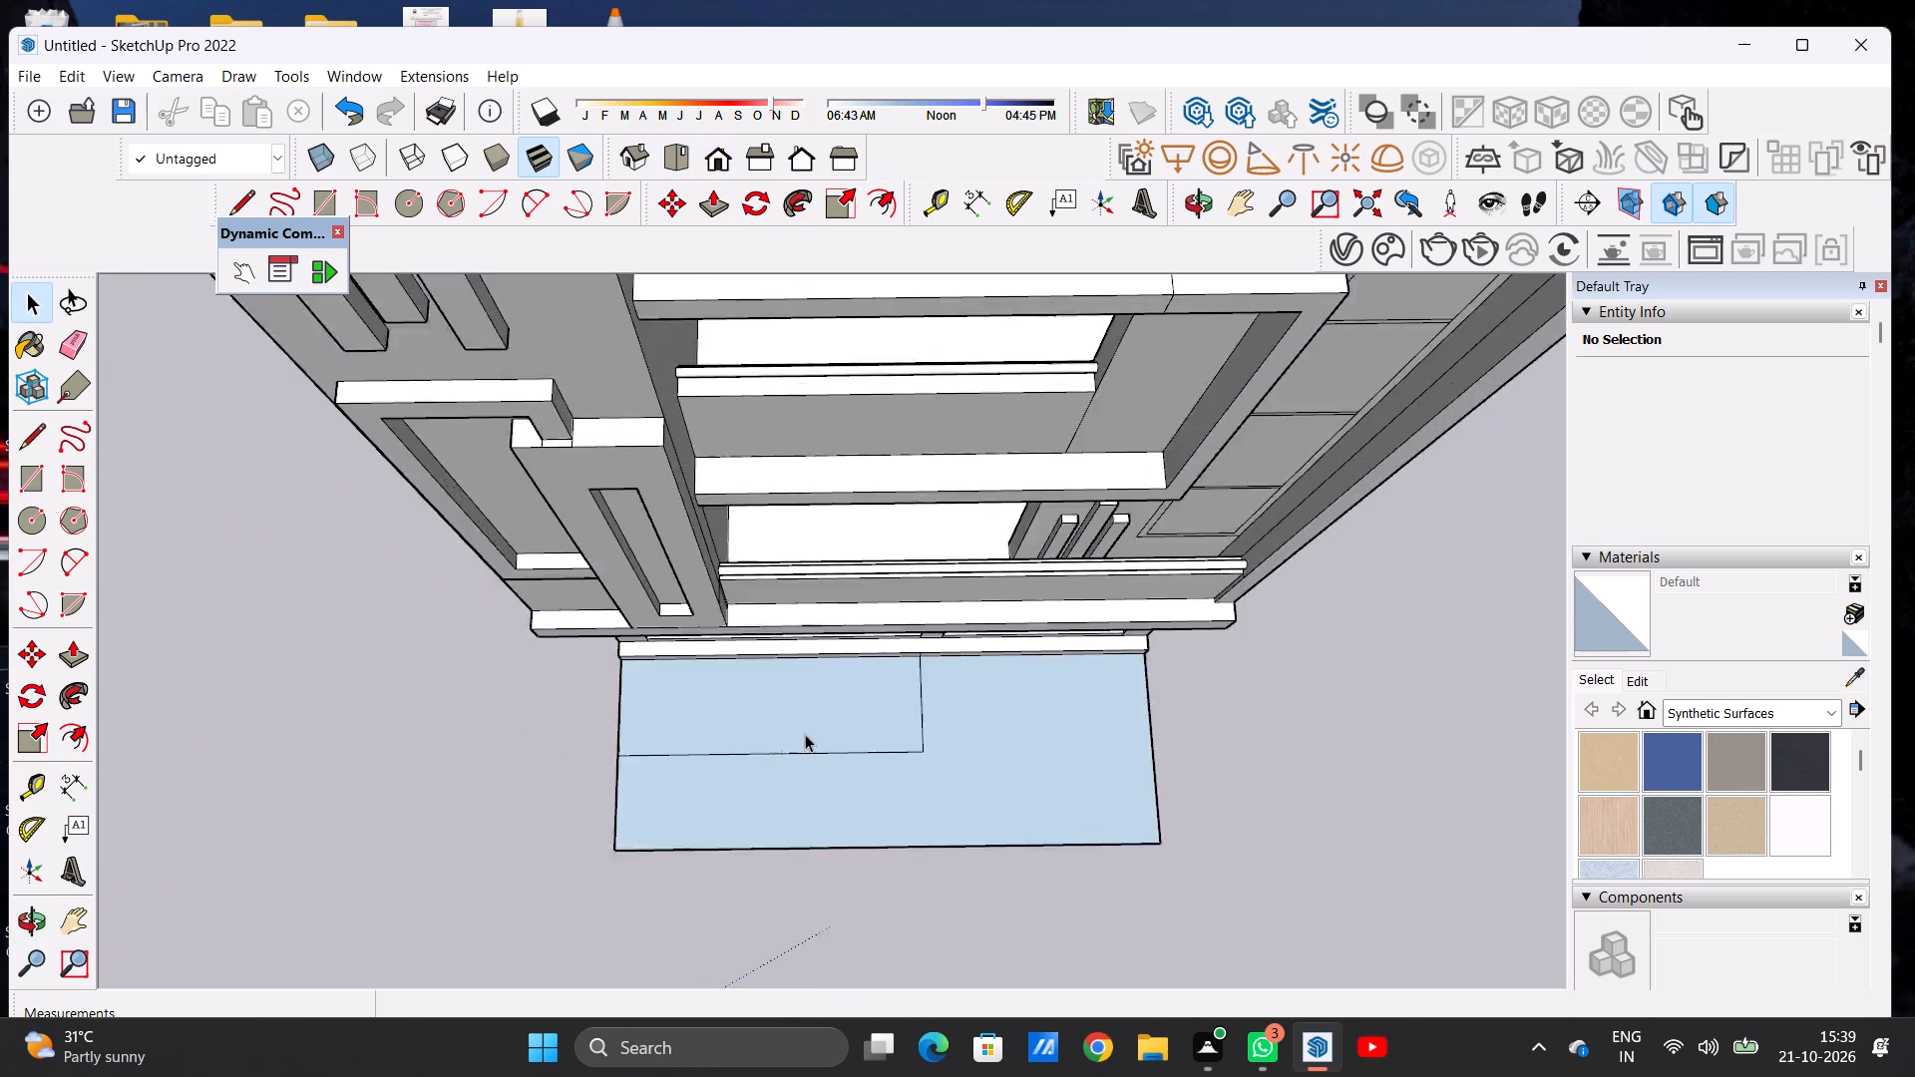
scroll(805, 734, "up", 3)
middle_click_drag(804, 799, 814, 662)
scroll(816, 684, "down", 6)
middle_click_drag(821, 788, 811, 782)
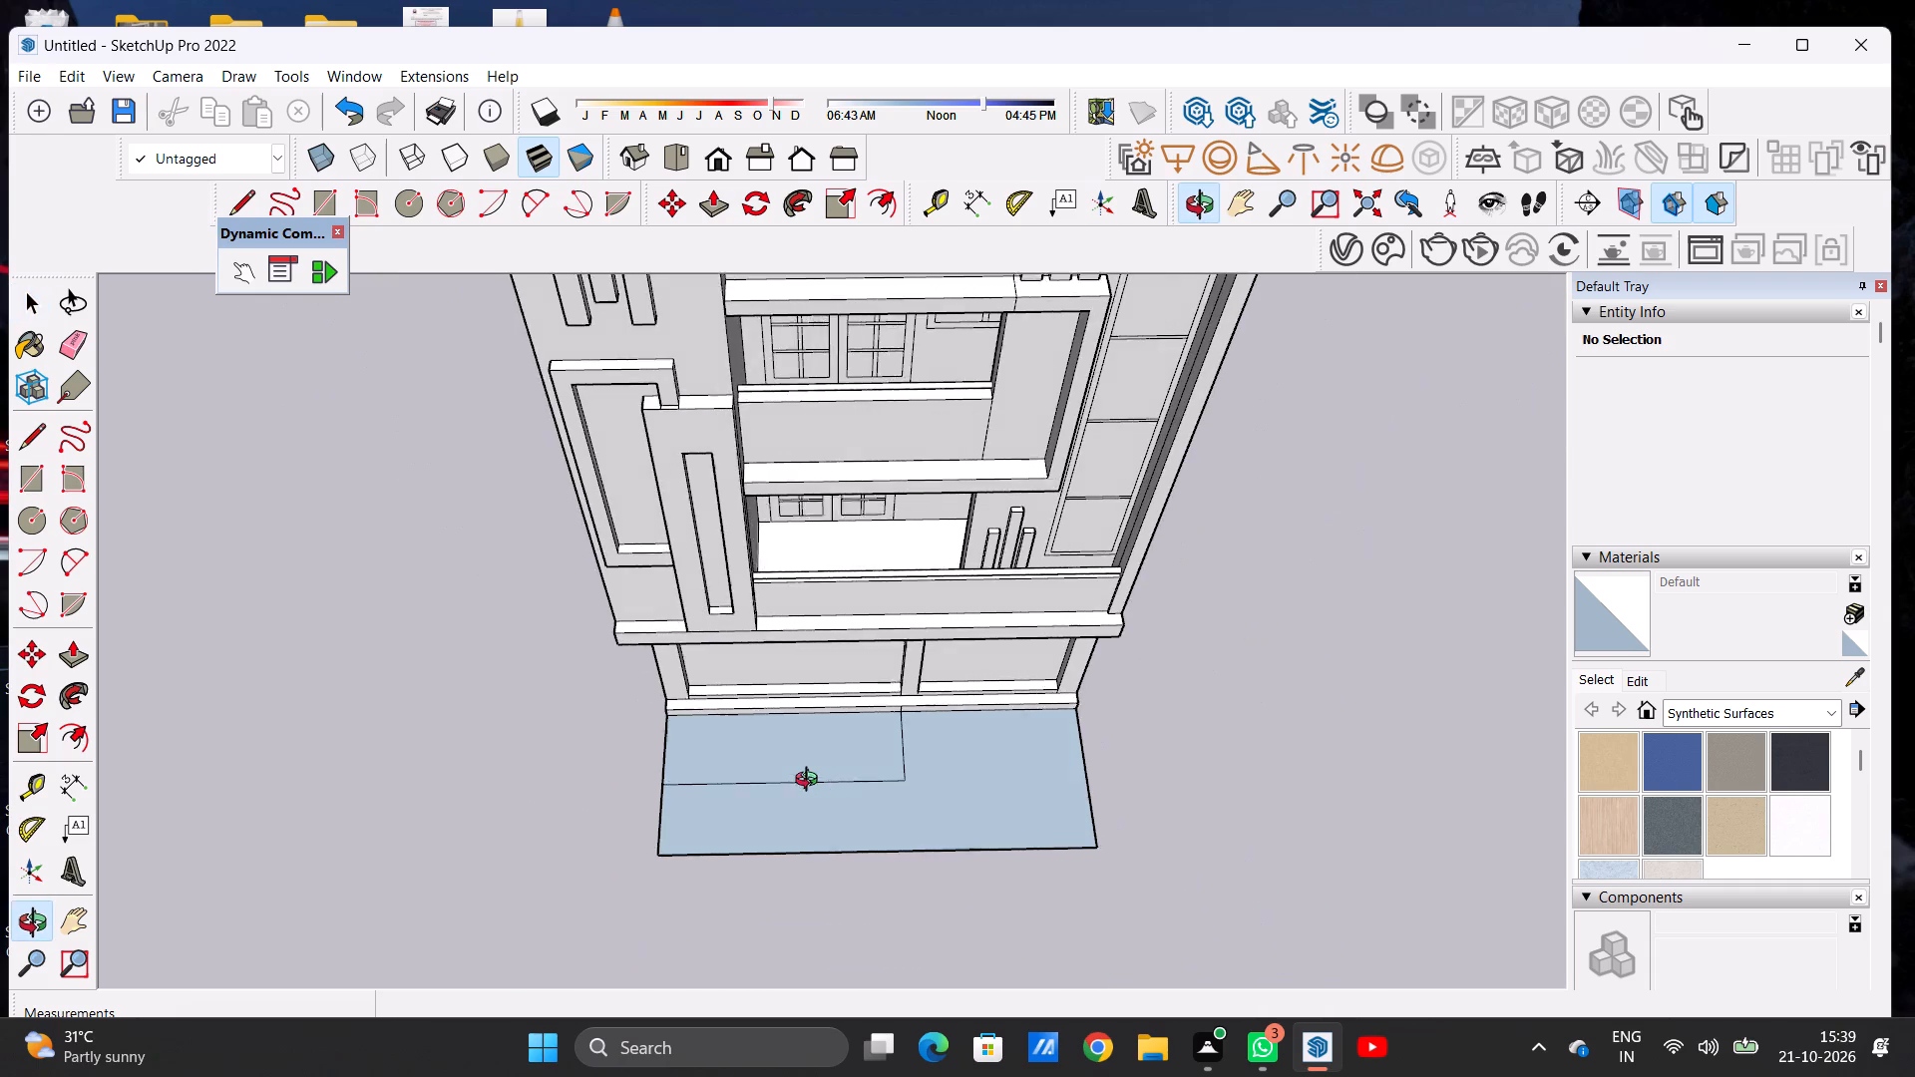
middle_click_drag(811, 782, 797, 750)
Divide the outlined ground area into three strips with two lines about 14' 11" long, running parallel to the plinth.
scroll(797, 750, "up", 2)
key("l")
scroll(797, 750, "up", 3)
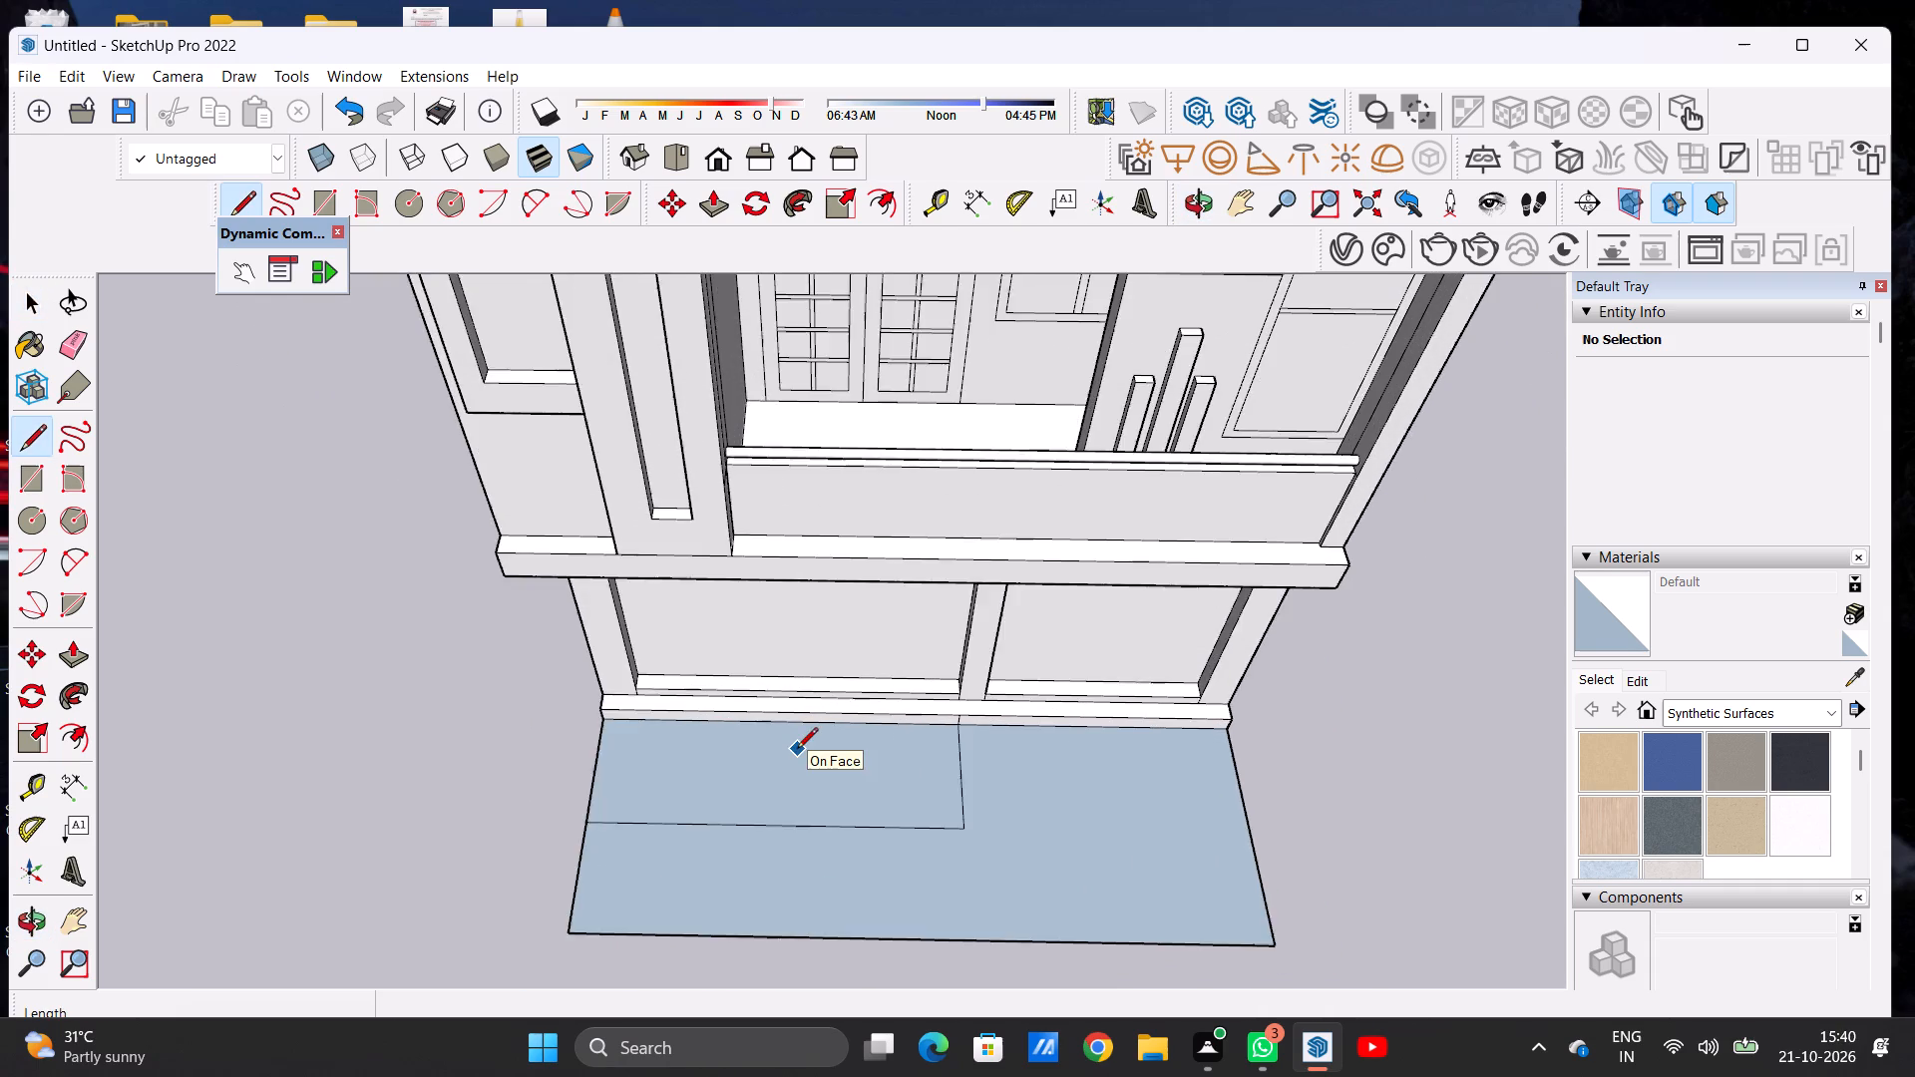
scroll(1151, 713, "down", 6)
scroll(991, 749, "up", 7)
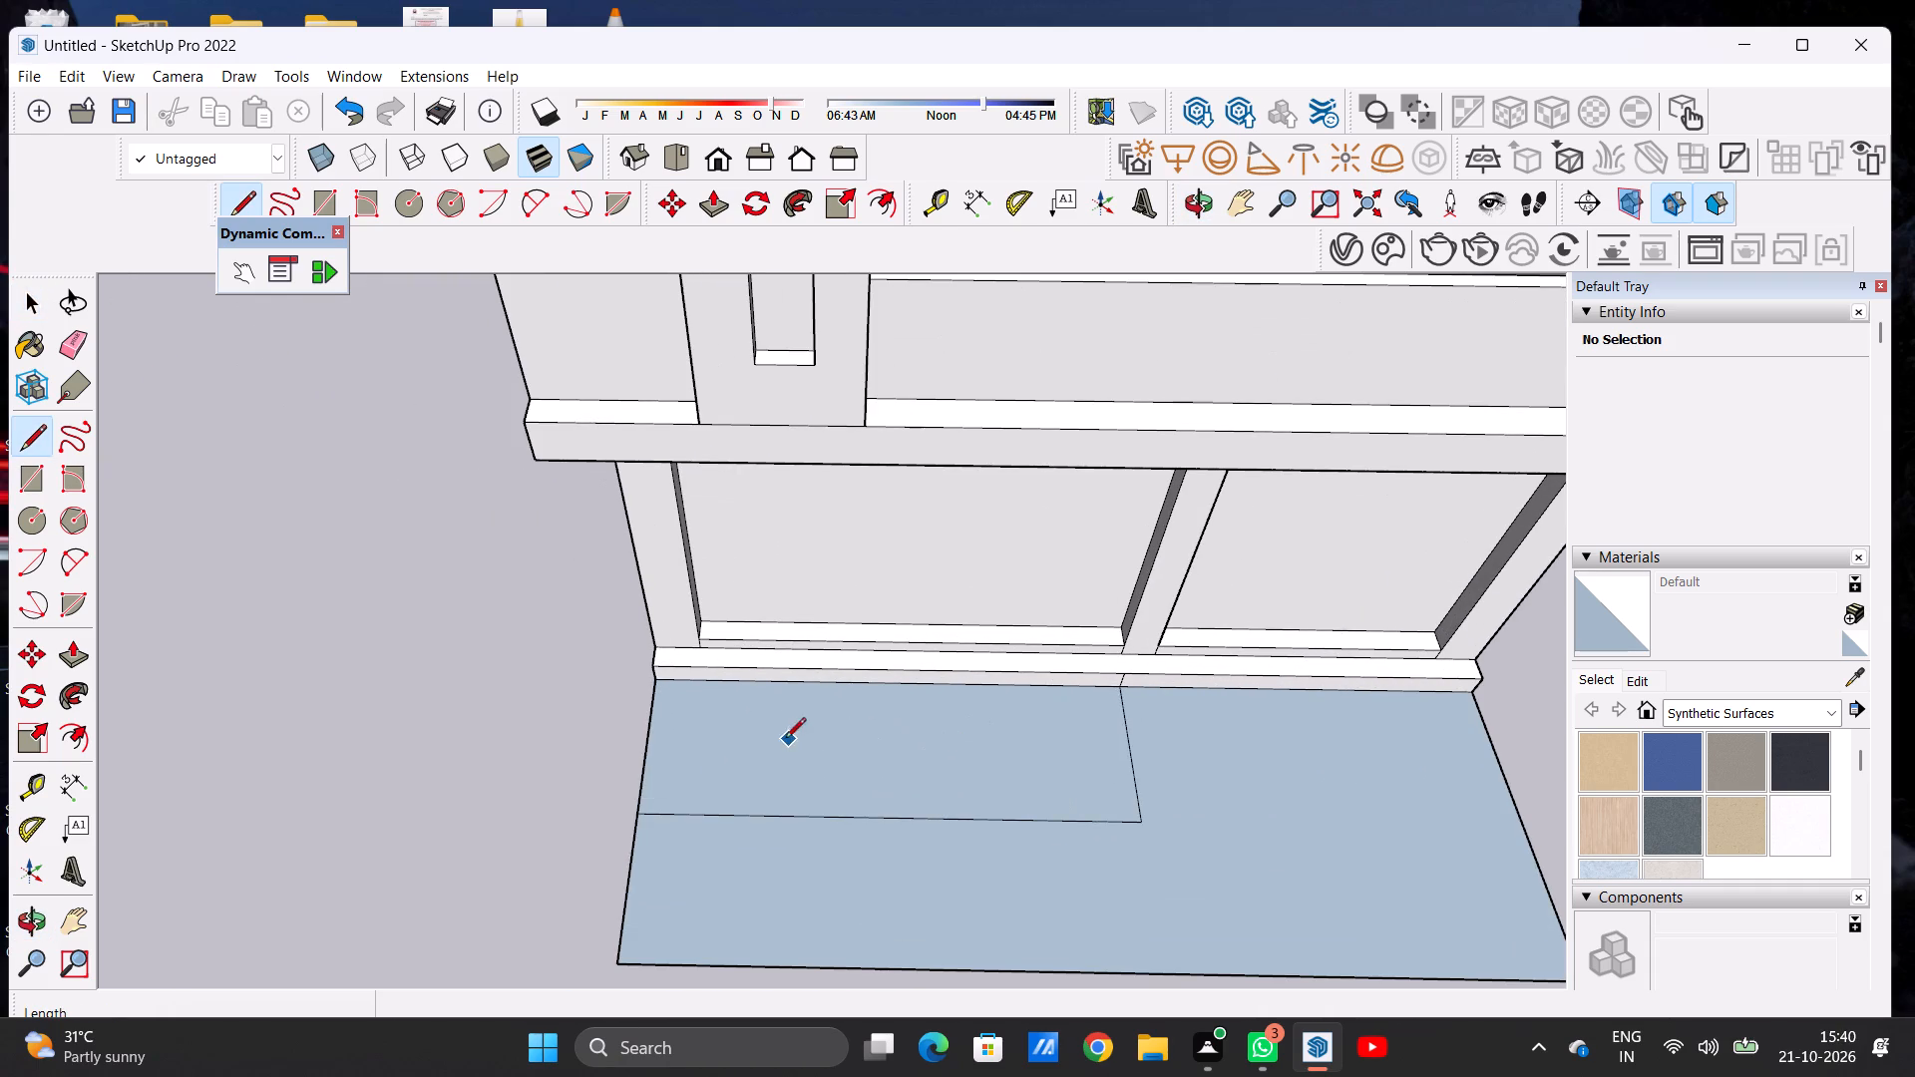
left_click(646, 720)
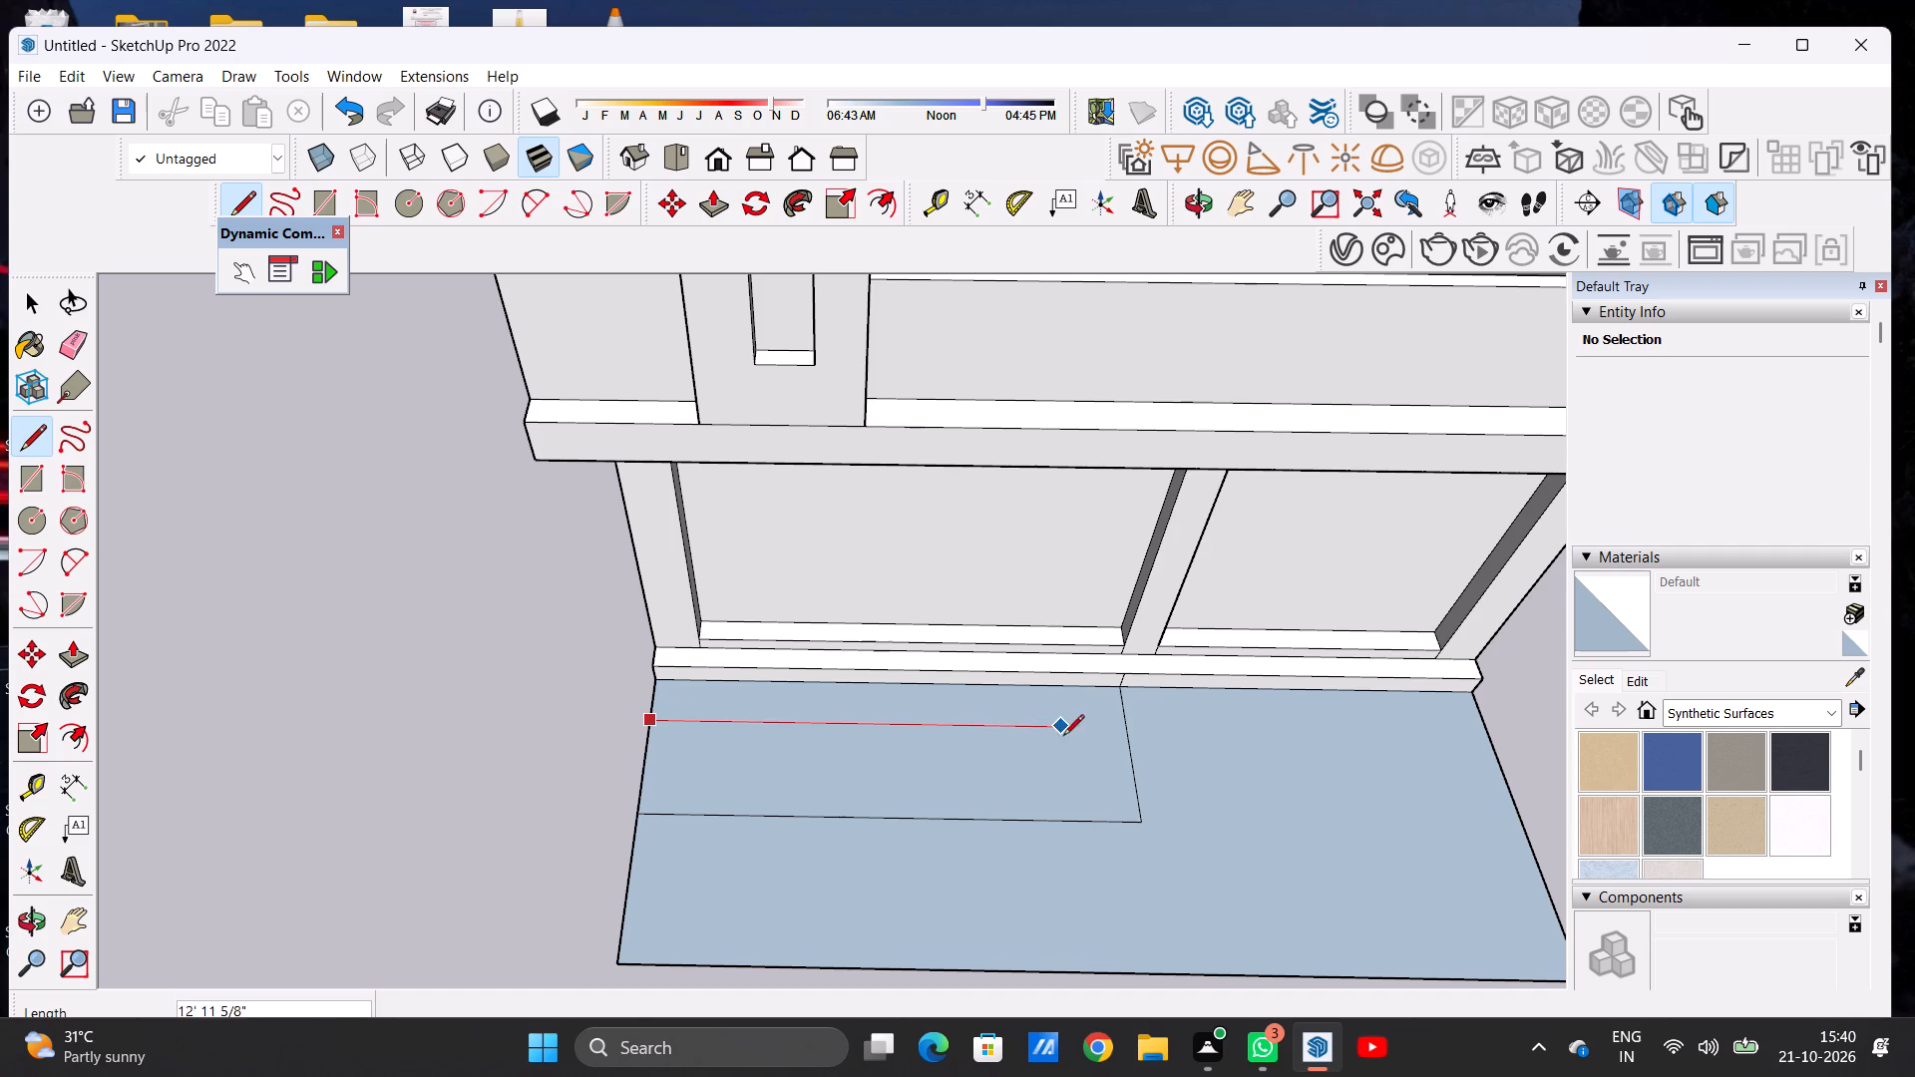
left_click(1118, 734)
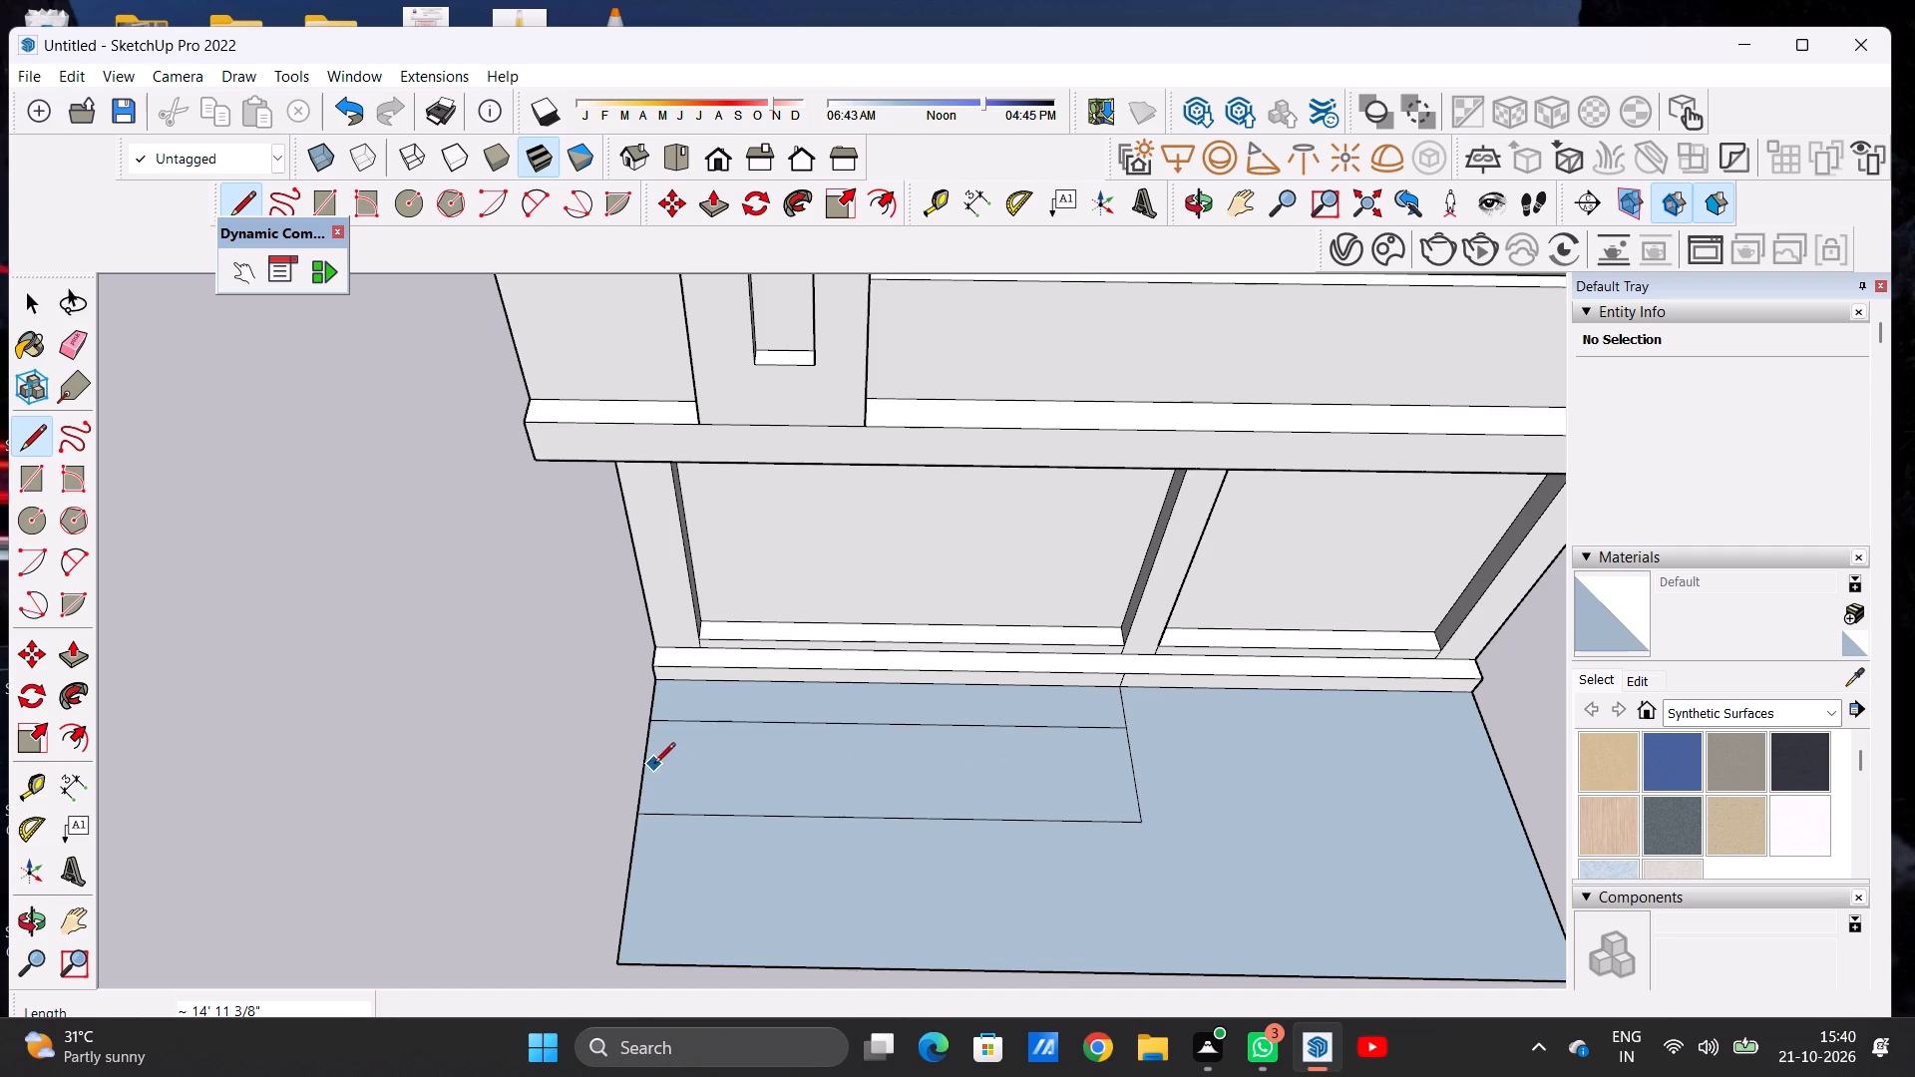
left_click(642, 770)
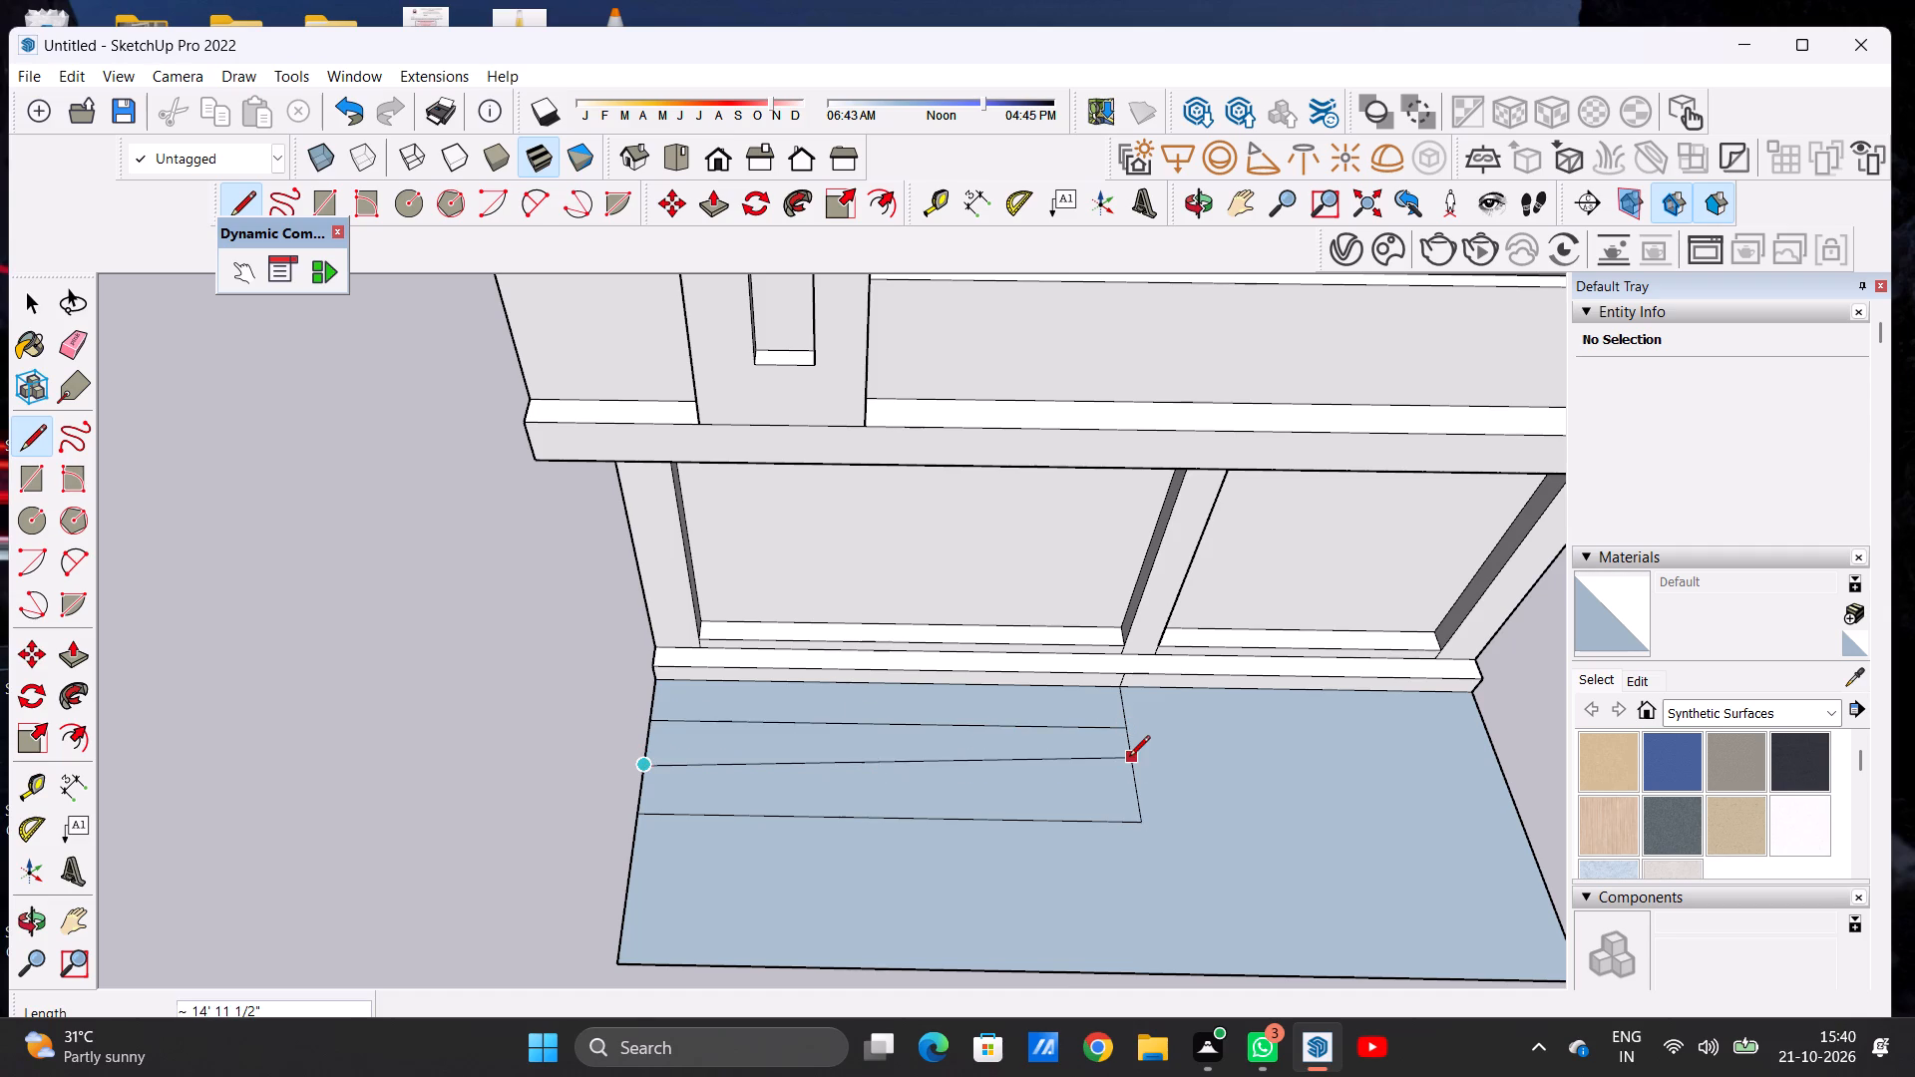
left_click(1131, 773)
key("space")
Push/Pull the strip closest to the plinth up 9", level with the plinth top, as the top entrance step.
scroll(1065, 805, "down", 9)
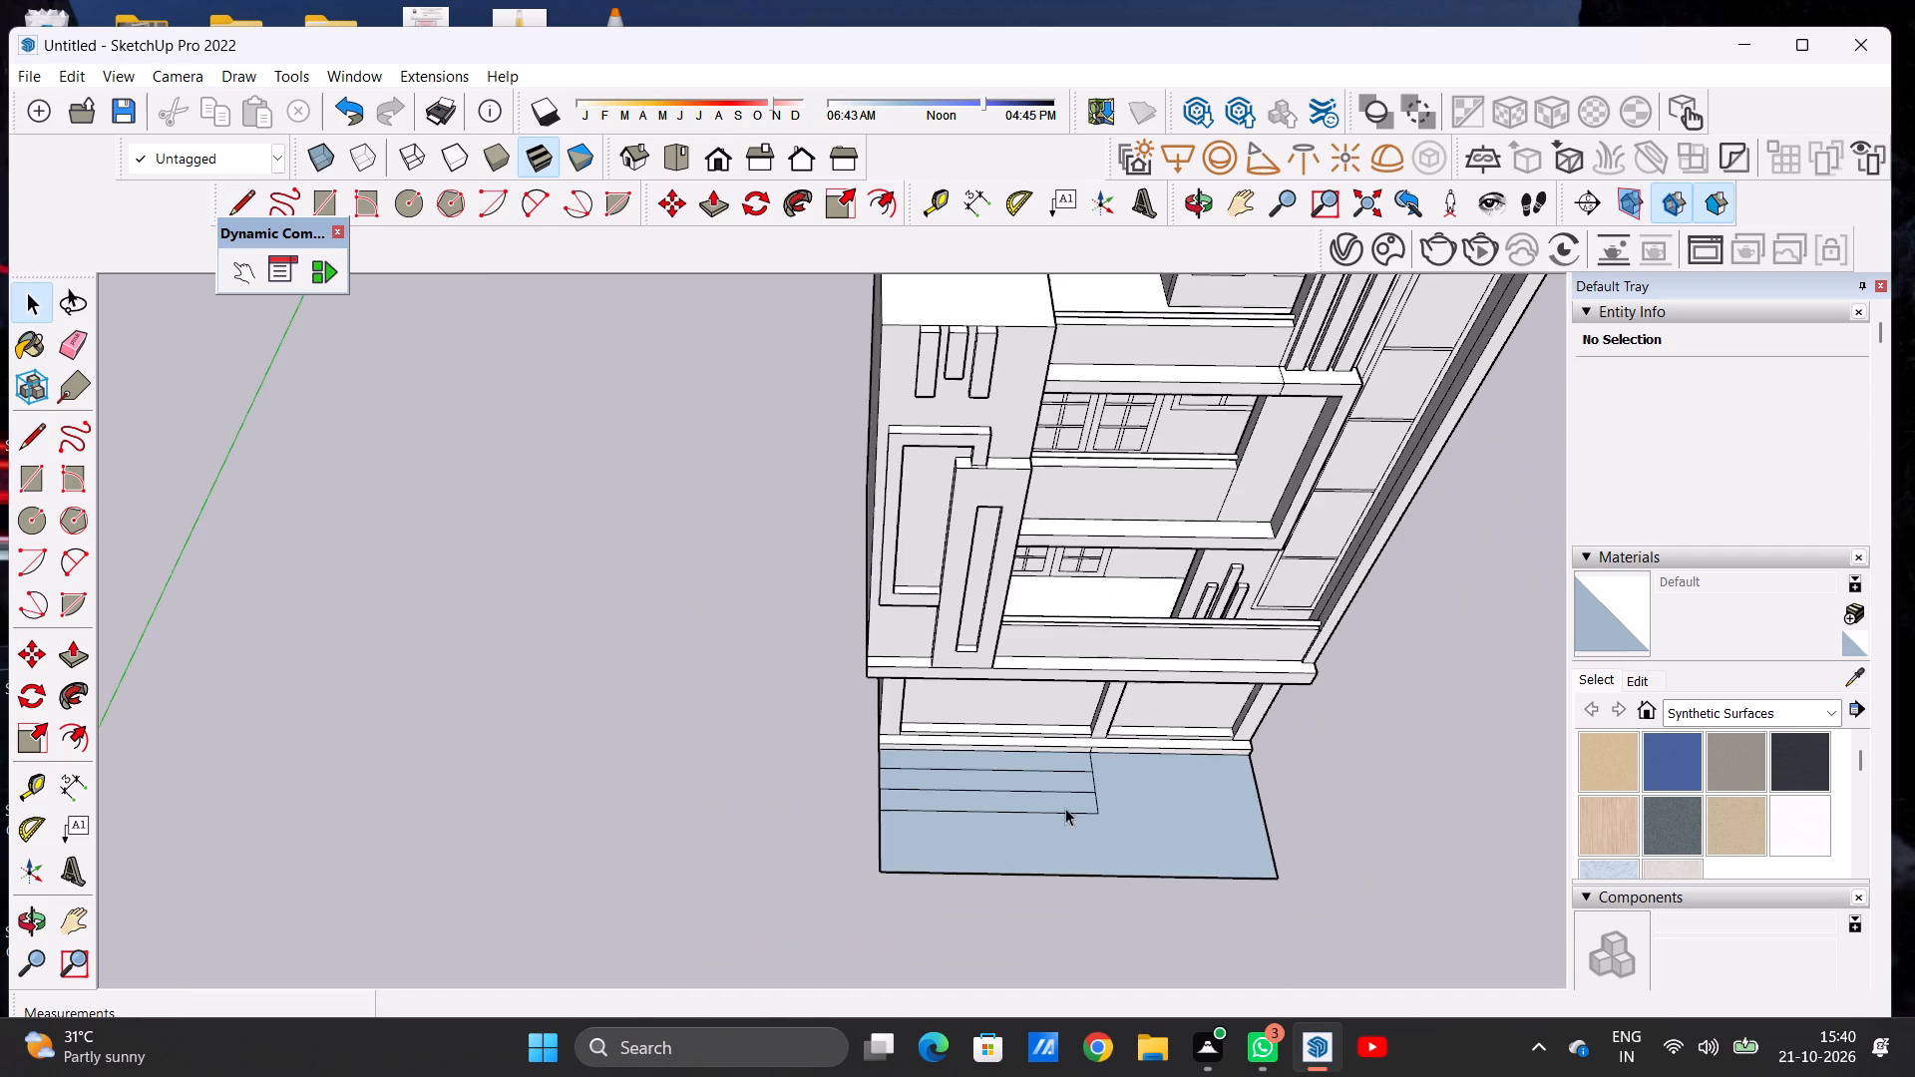
middle_click_drag(1167, 829, 761, 754)
scroll(776, 653, "down", 13)
scroll(852, 758, "up", 3)
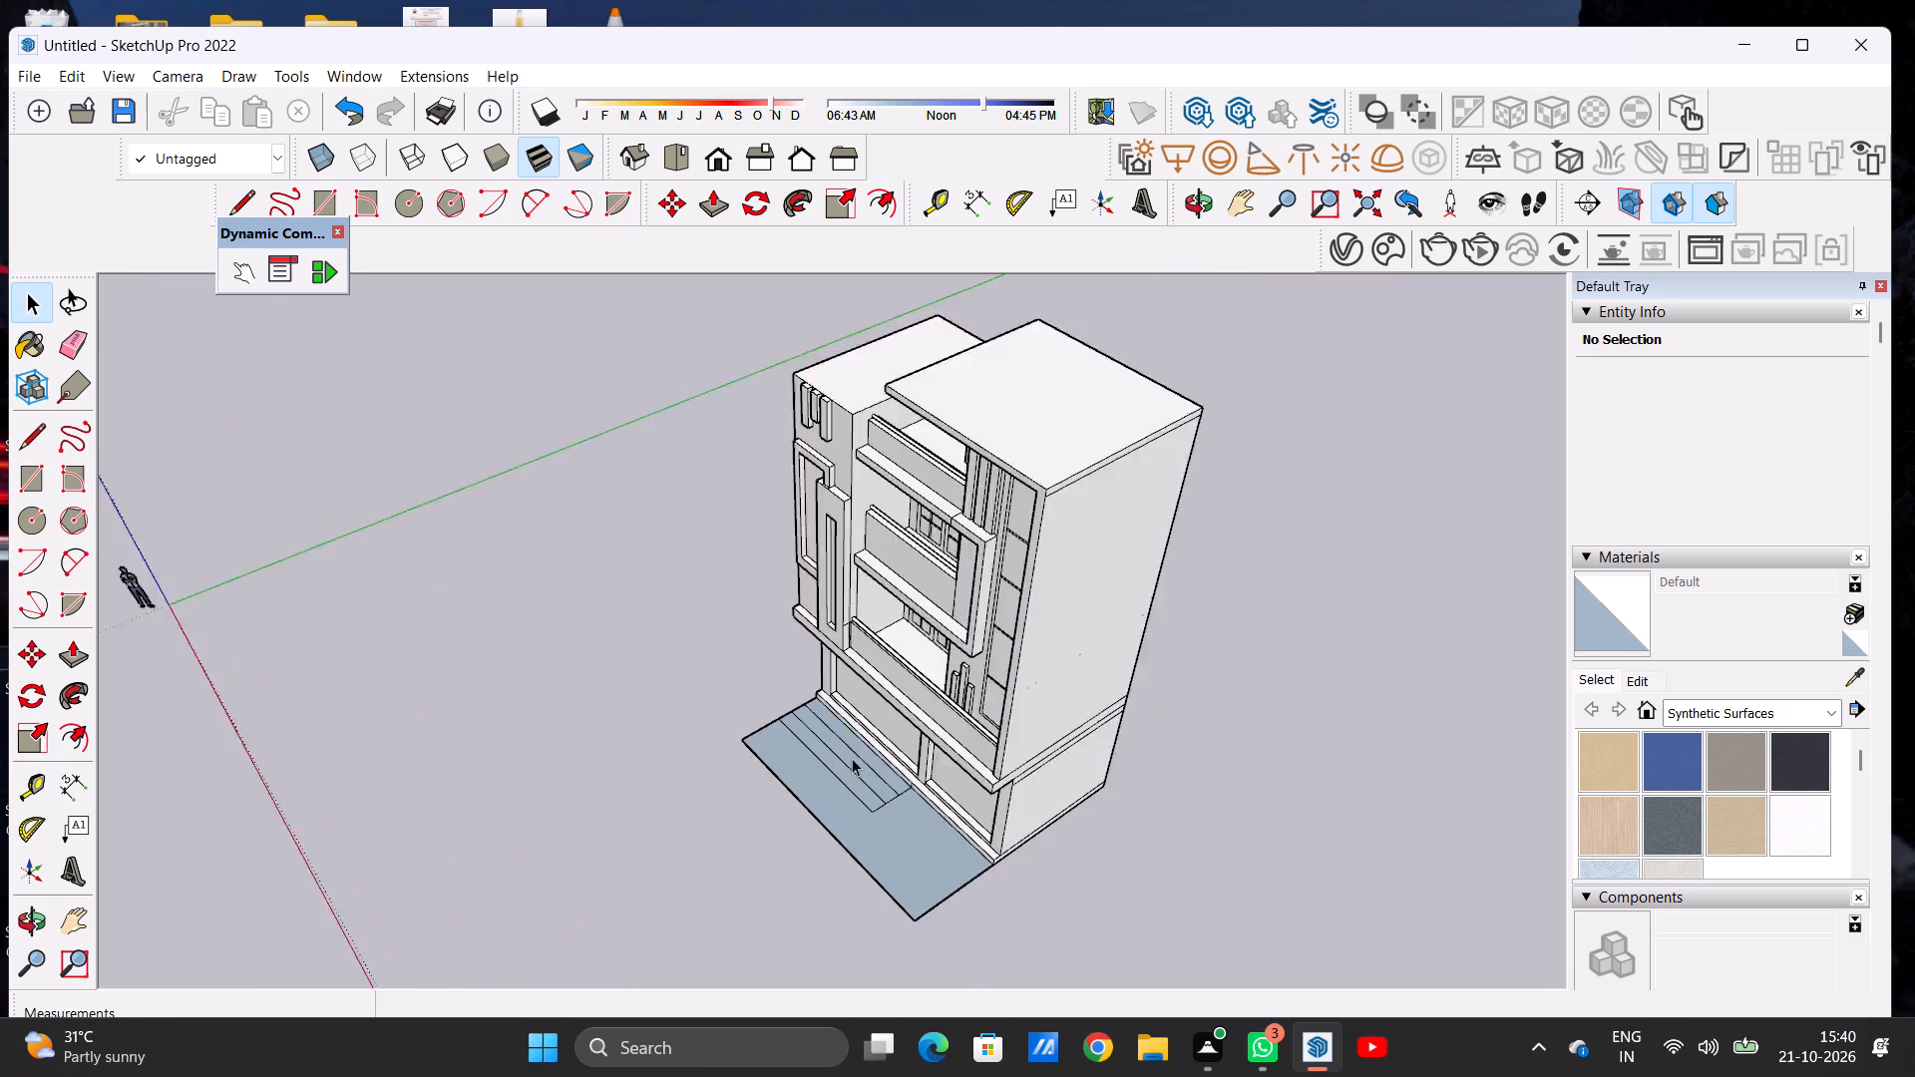
scroll(852, 758, "up", 12)
middle_click_drag(976, 868, 953, 636)
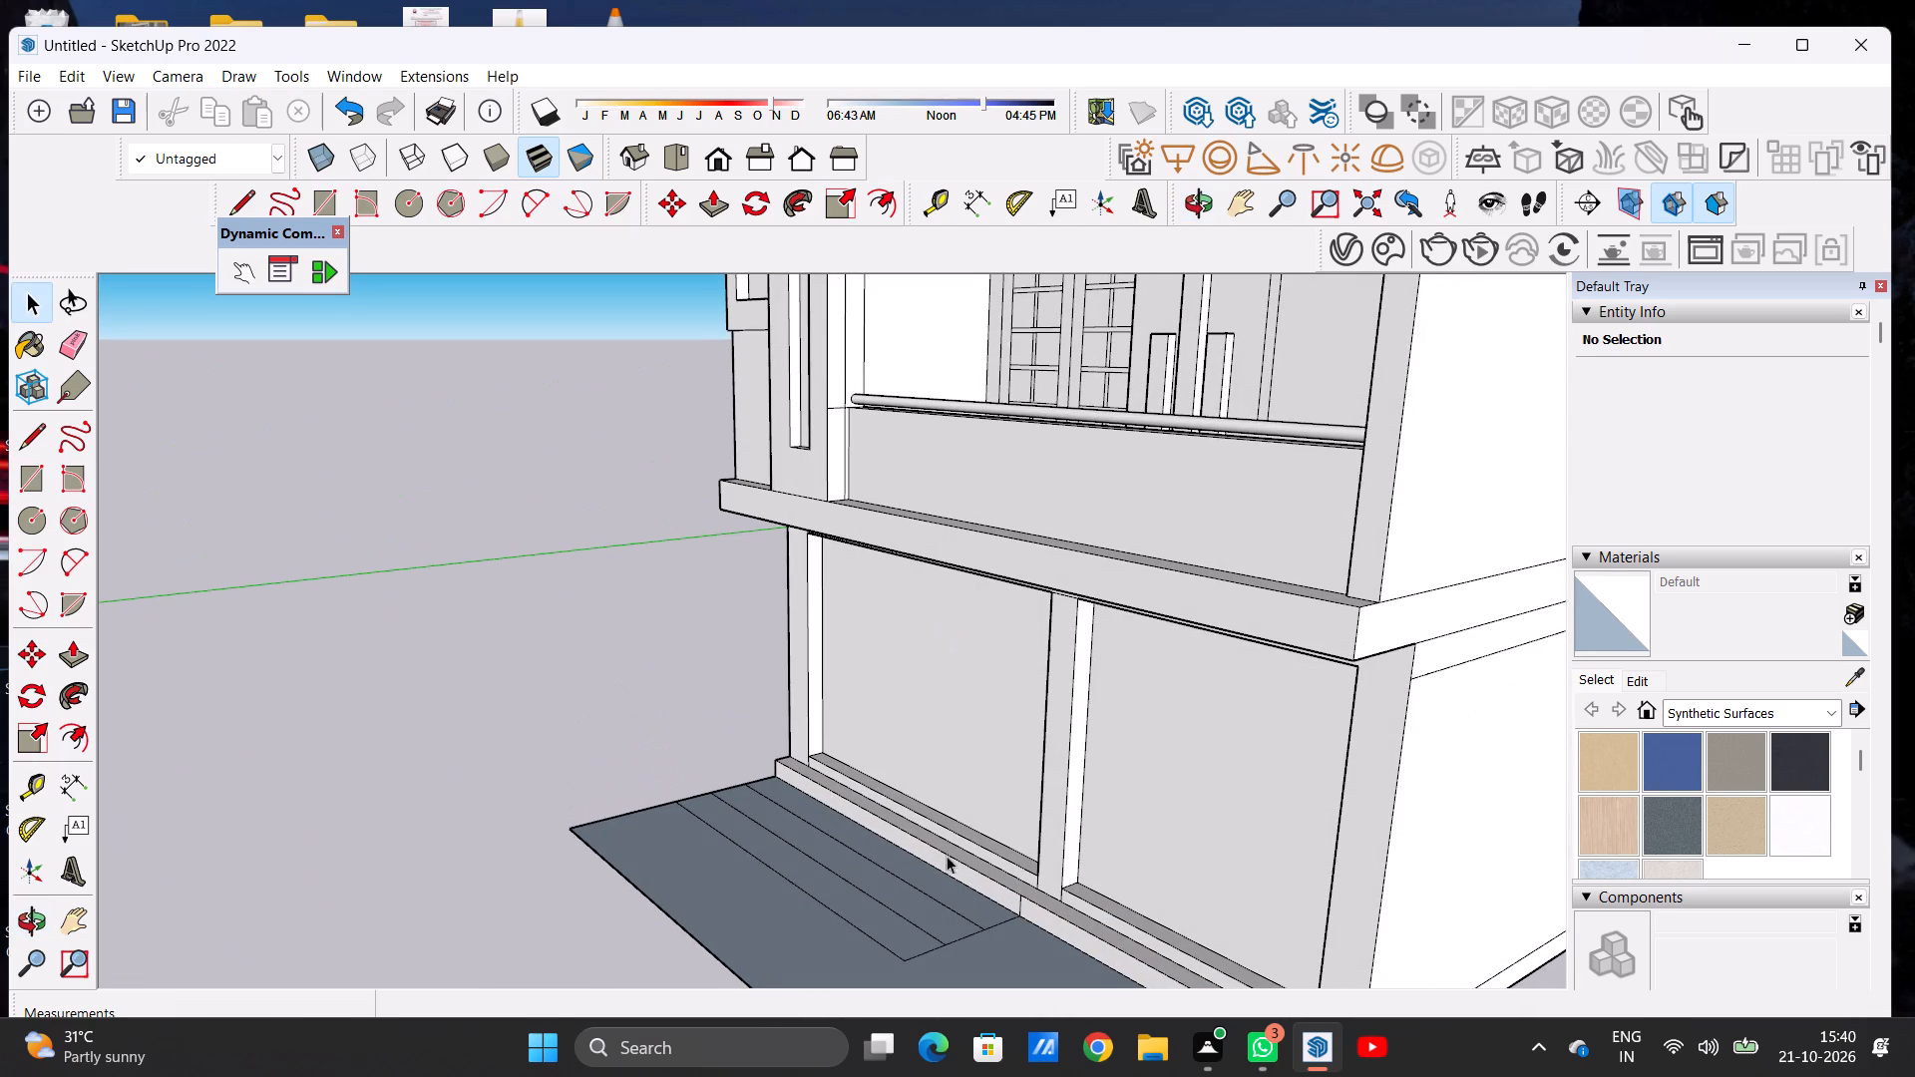
scroll(961, 899, "up", 3)
key("p")
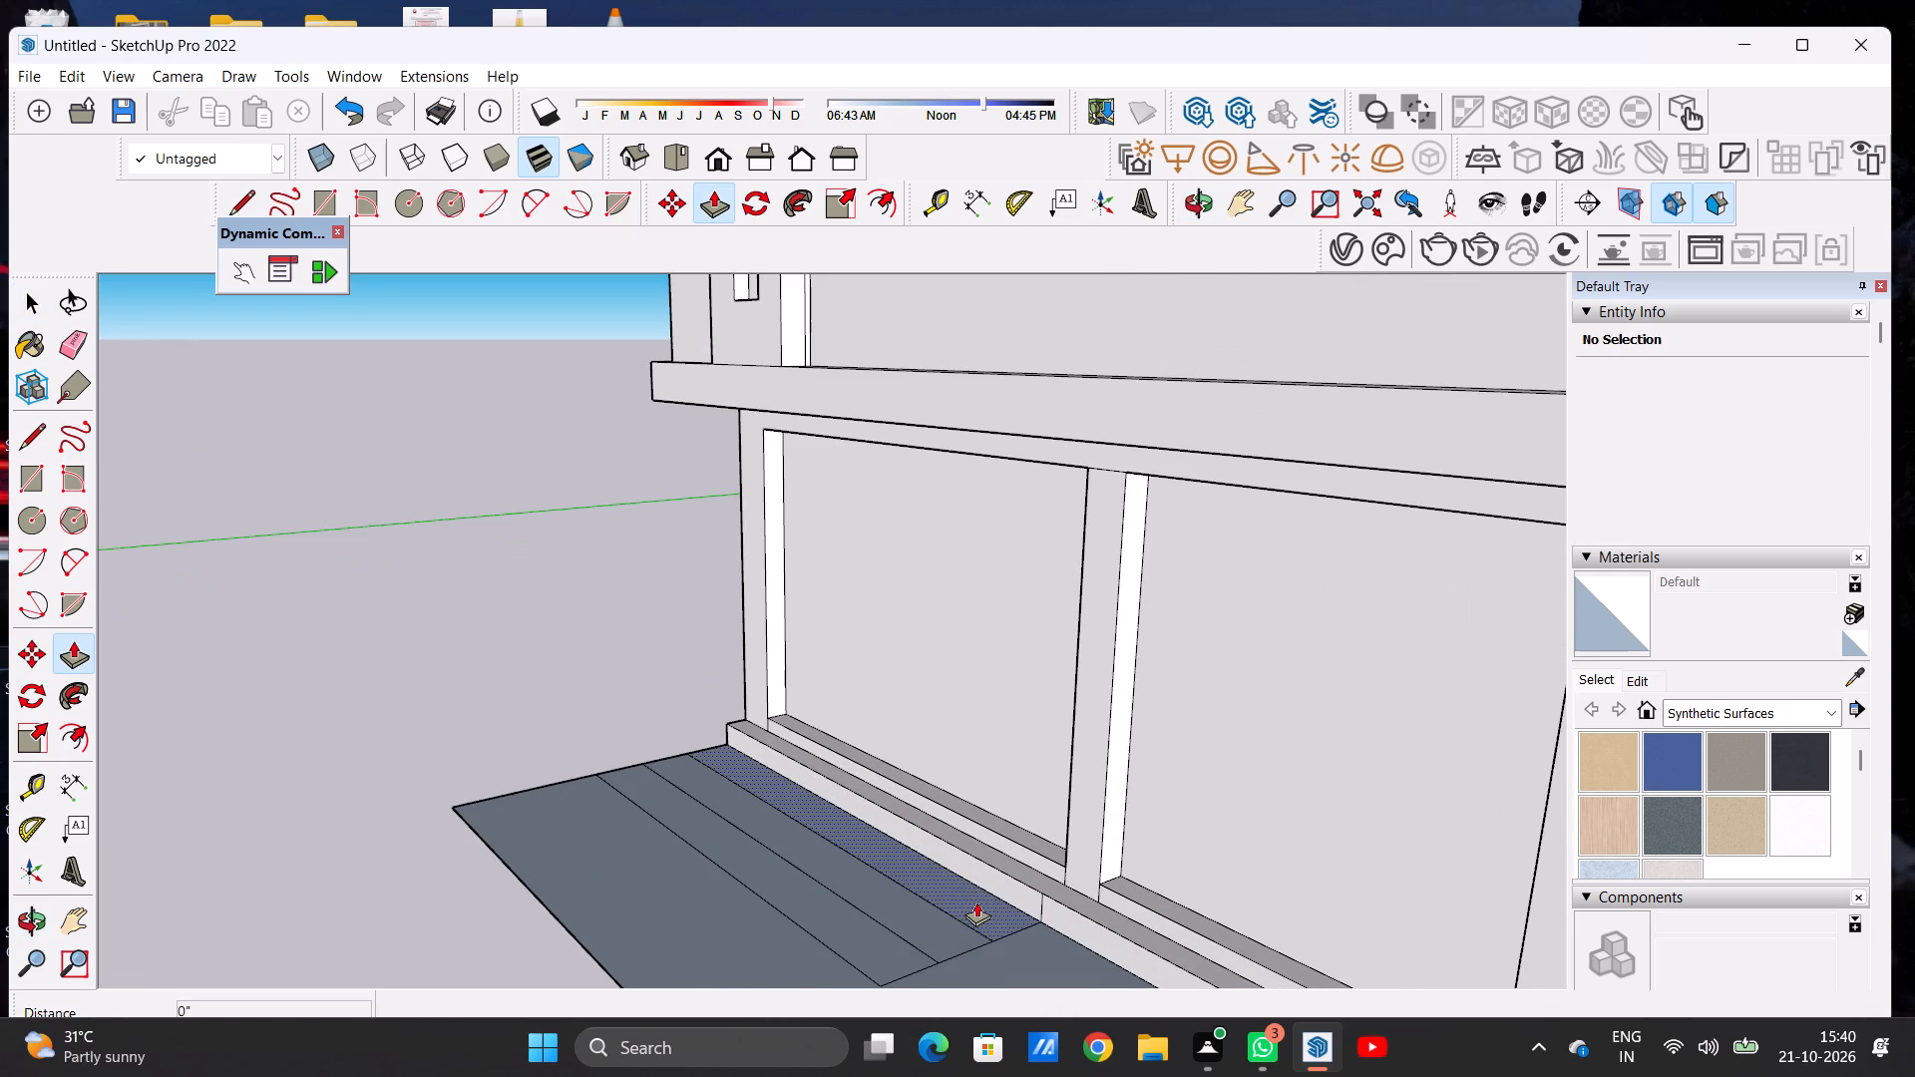
scroll(977, 903, "up", 5)
left_click(982, 907)
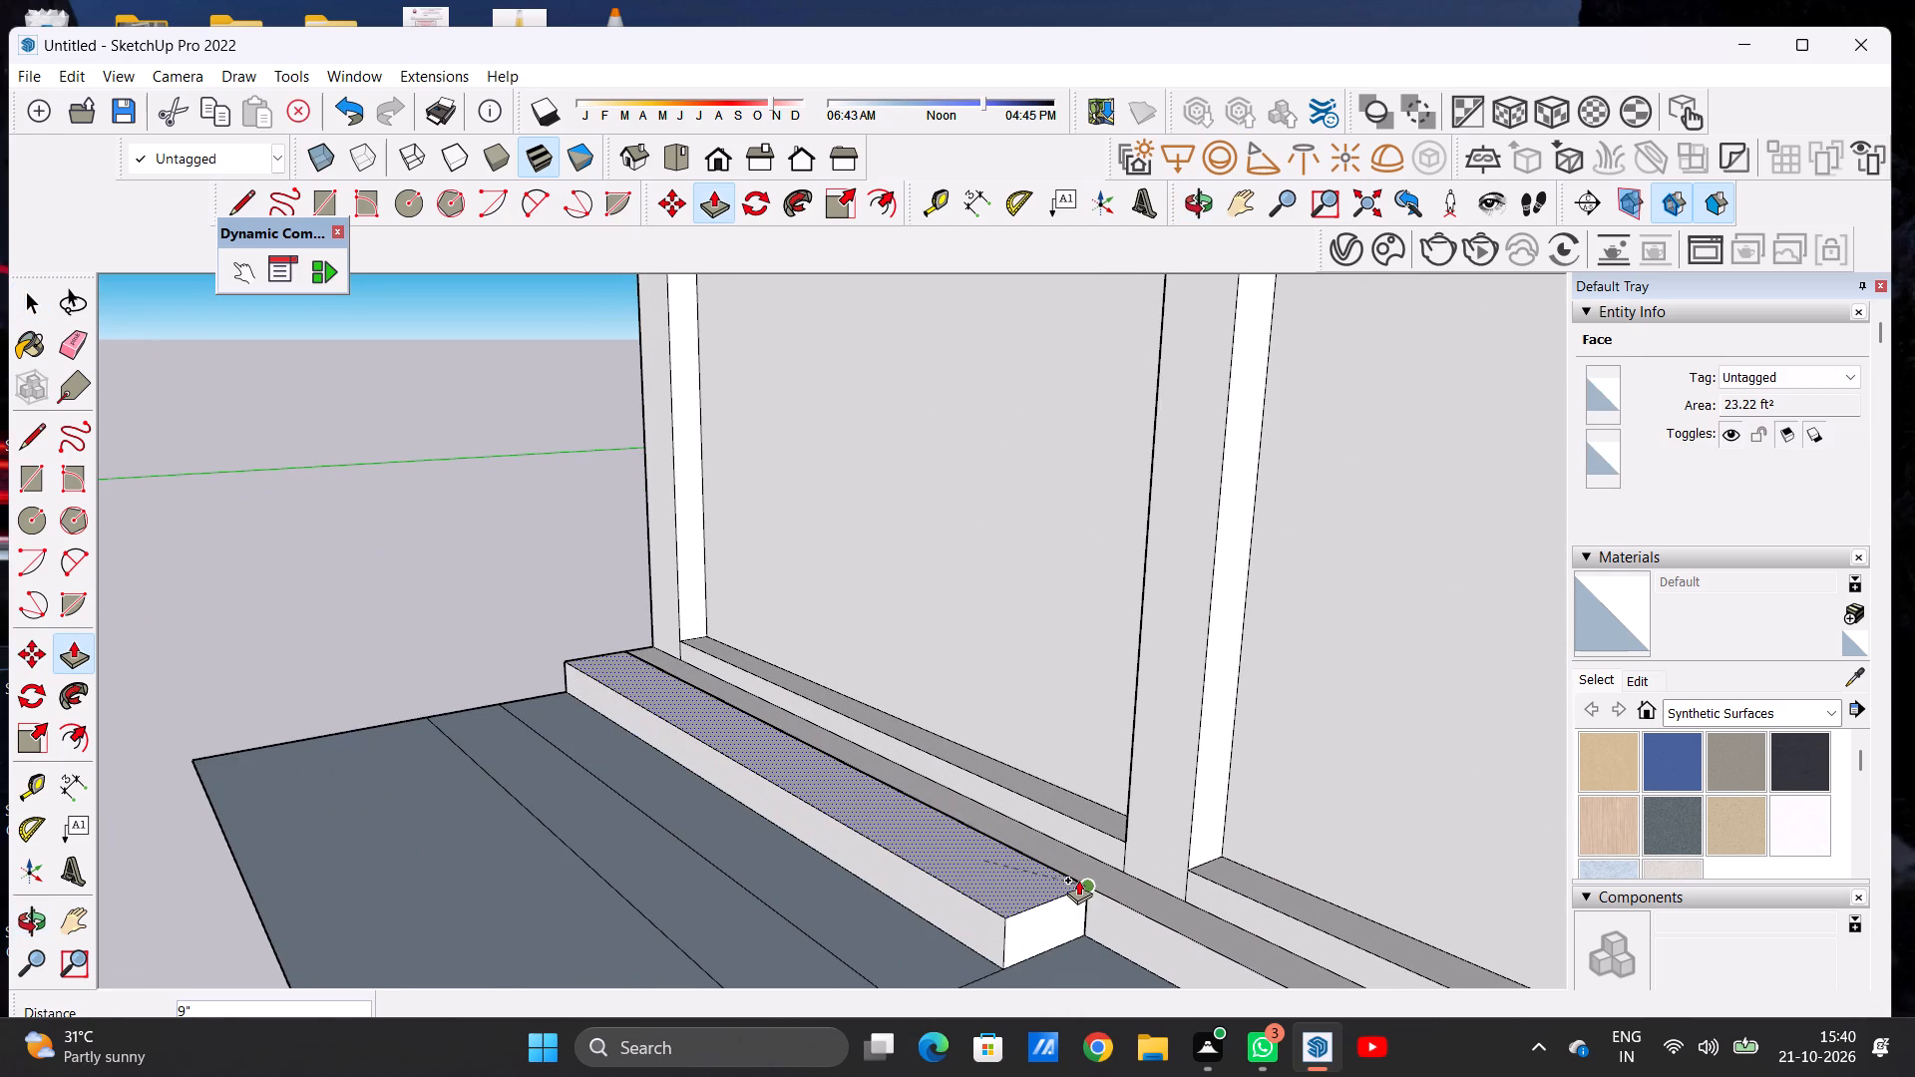
left_click(1078, 880)
Push/Pull the middle strip up about 6 1/4" as the second entrance step.
scroll(997, 824, "down", 6)
scroll(967, 900, "up", 7)
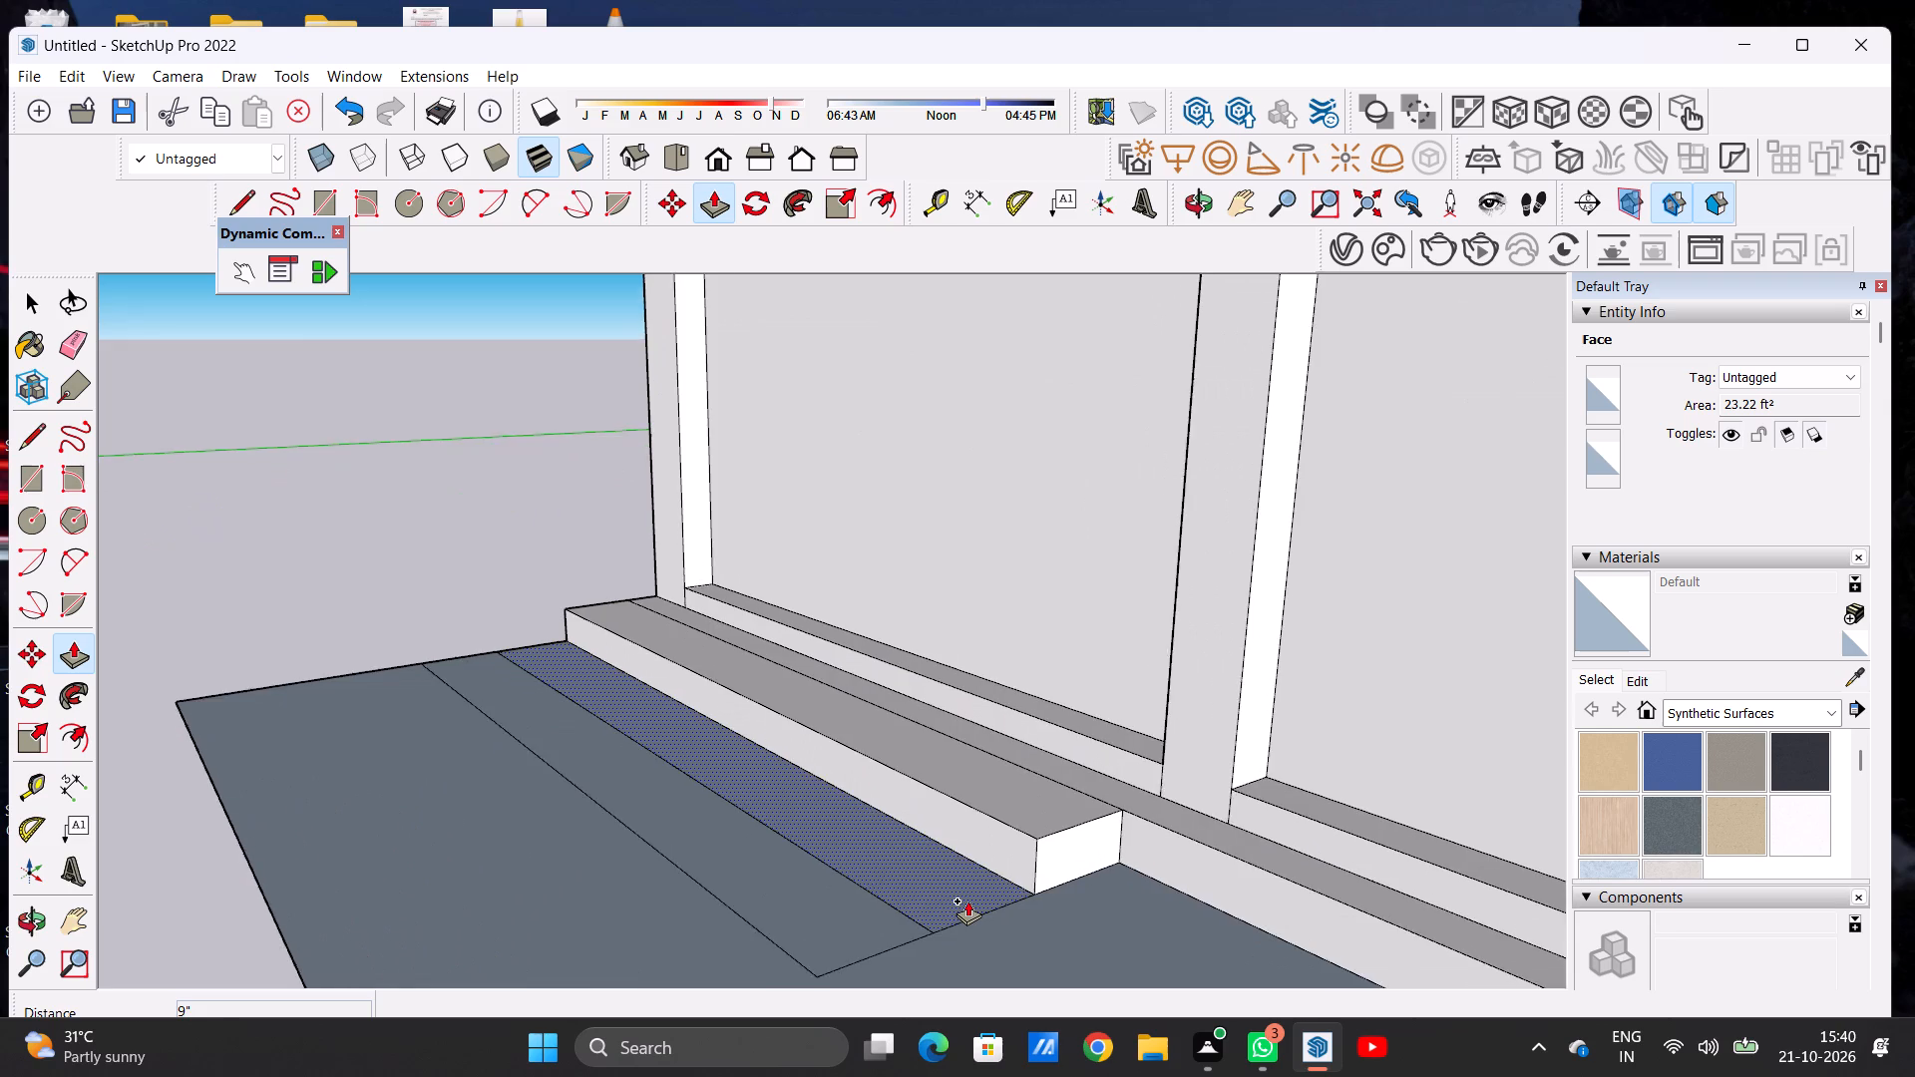
scroll(967, 900, "up", 6)
left_click(956, 898)
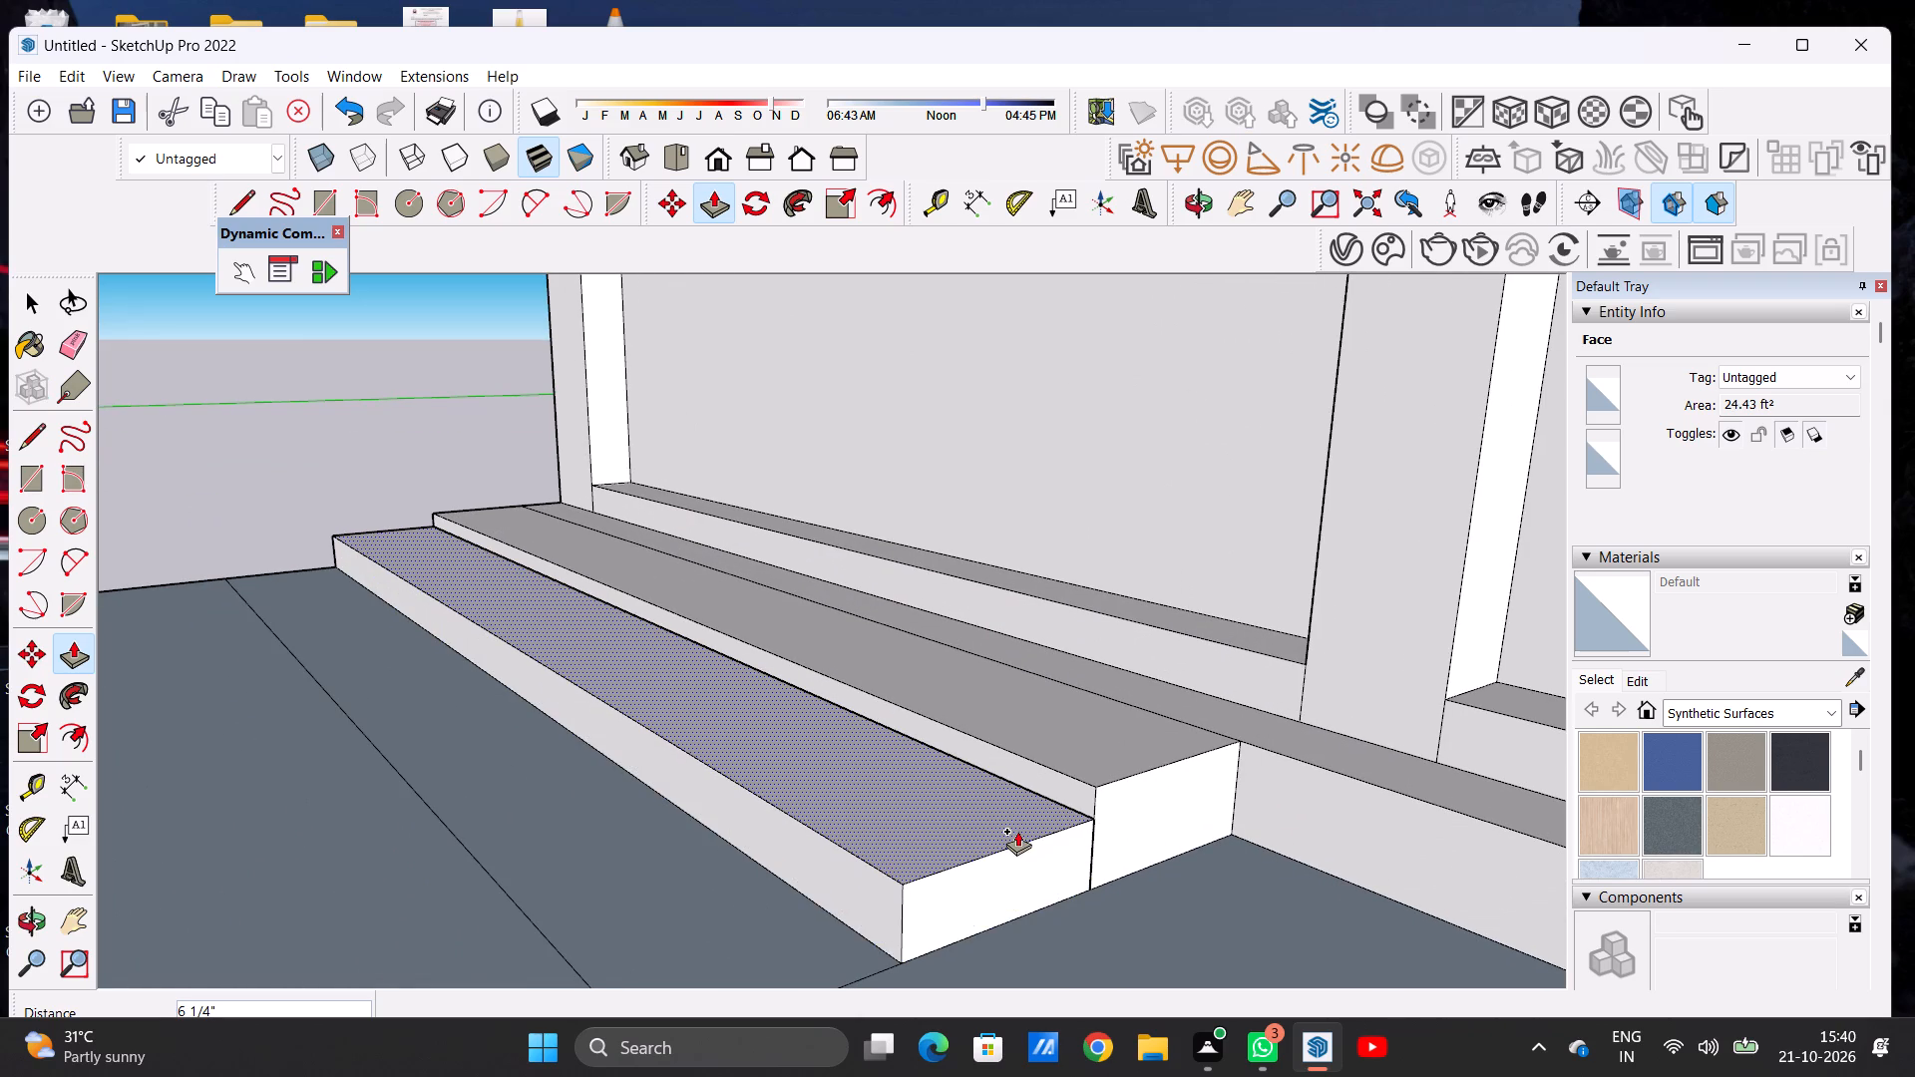
left_click(1016, 831)
Push/Pull the front strip up about 4 1/16" as the lowest entrance step.
scroll(913, 787, "down", 7)
scroll(839, 855, "up", 7)
left_click(842, 856)
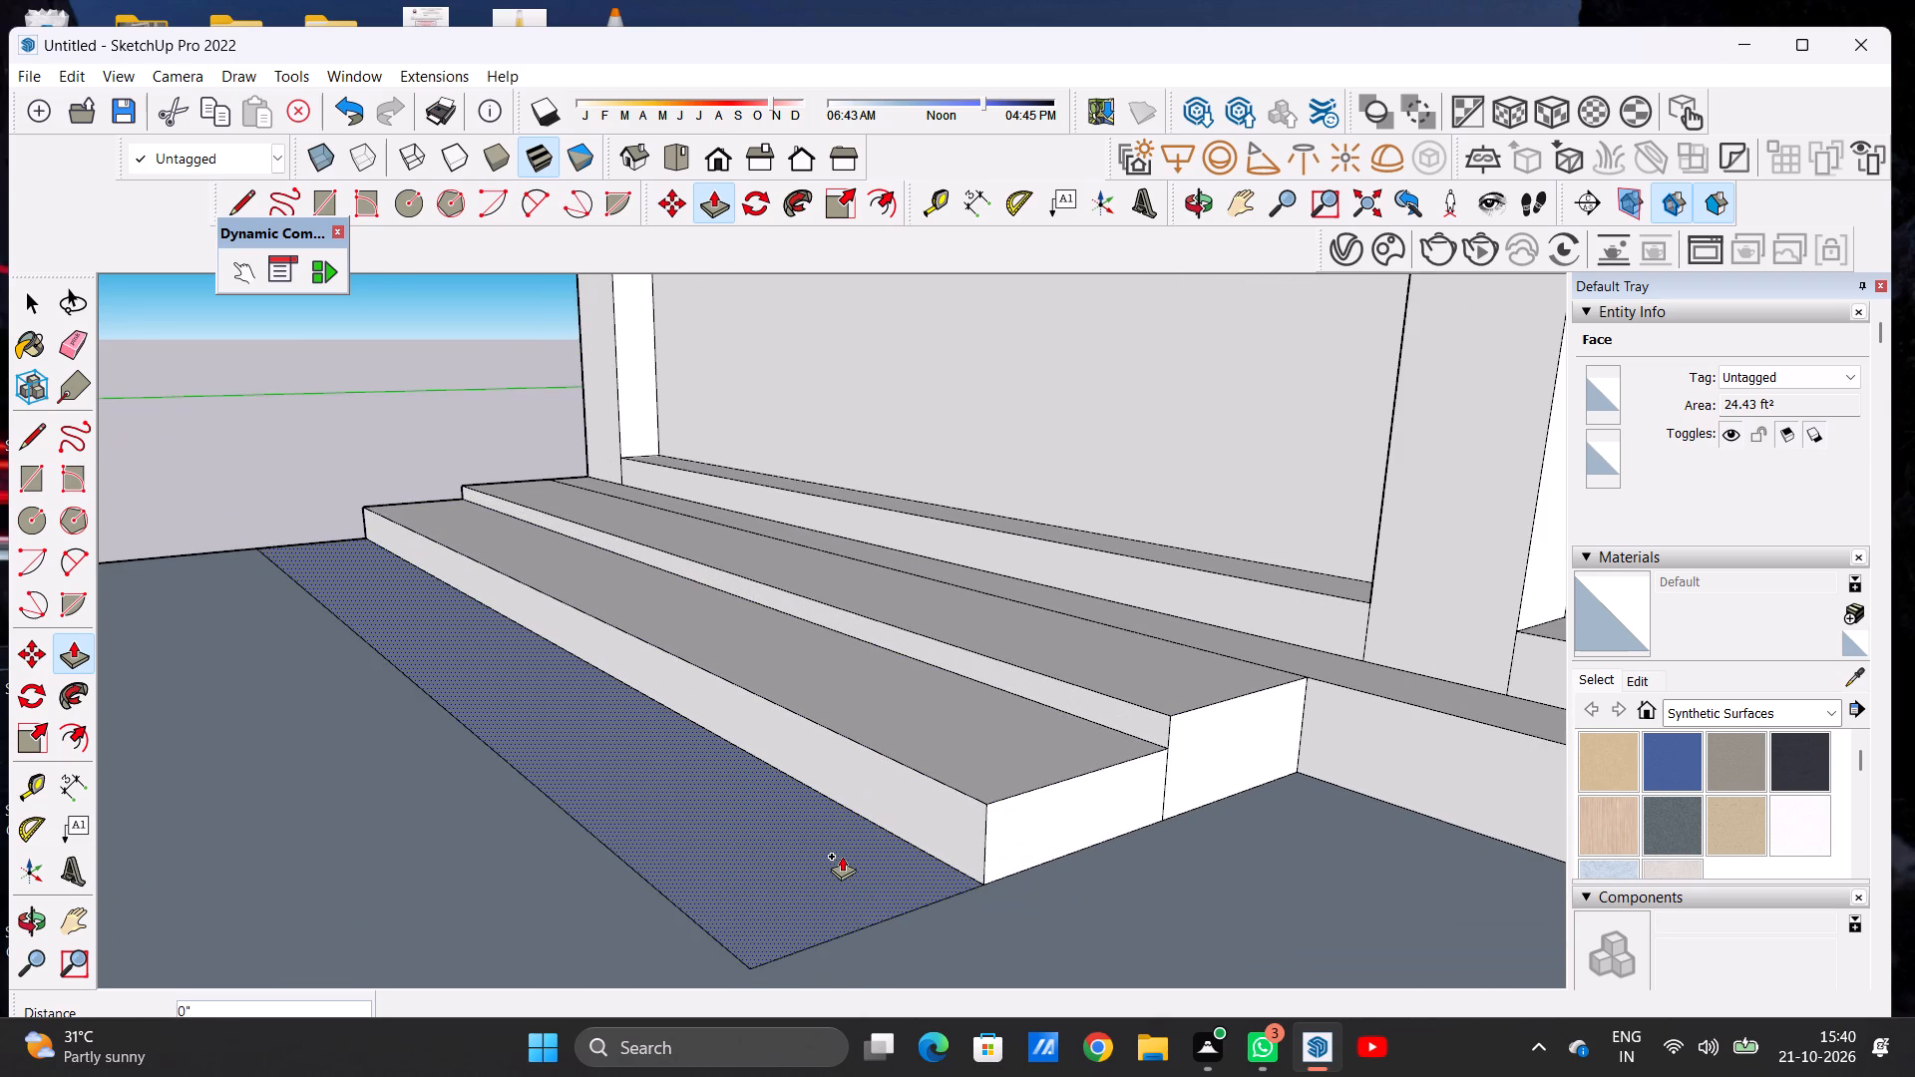
left_click(848, 806)
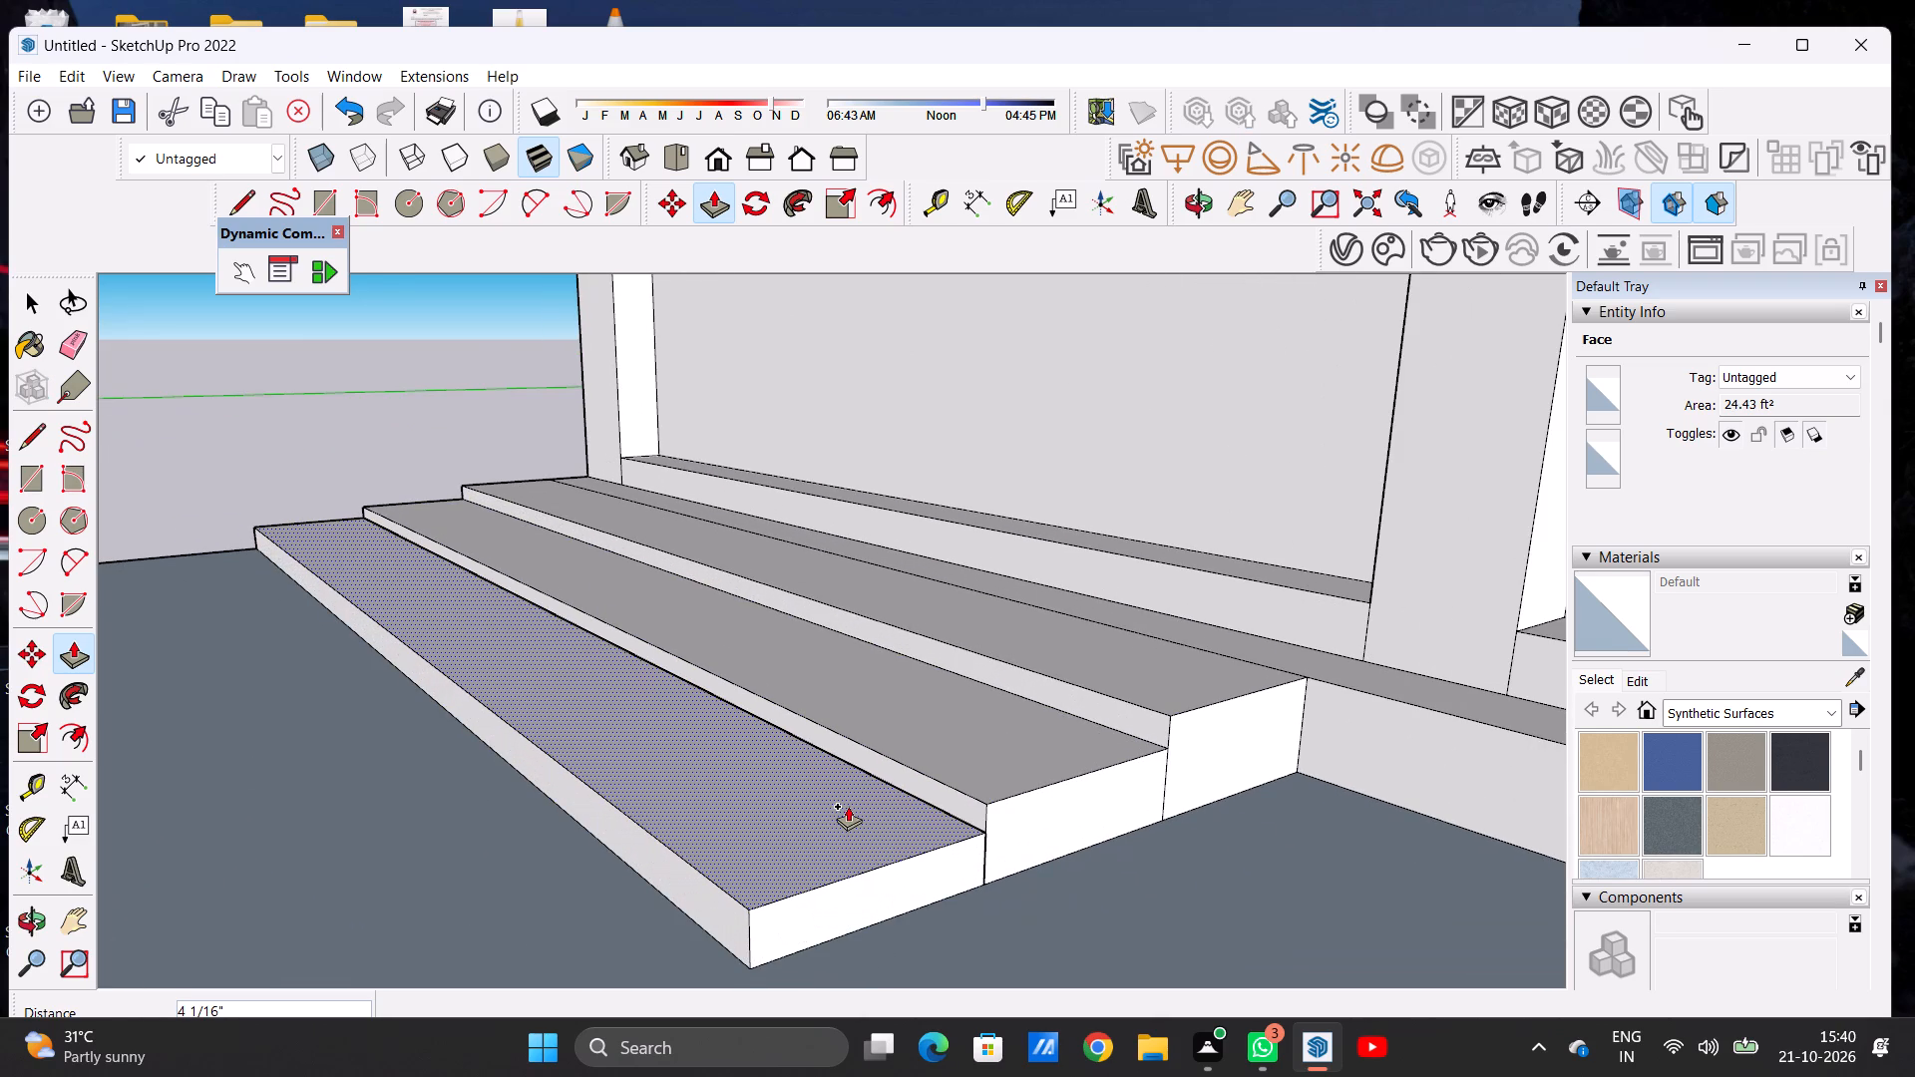
key("space")
Examine the three entrance steps and the remaining ground area beside them from front, raised and corner views.
scroll(854, 688, "down", 17)
scroll(854, 688, "up", 1)
scroll(854, 688, "down", 6)
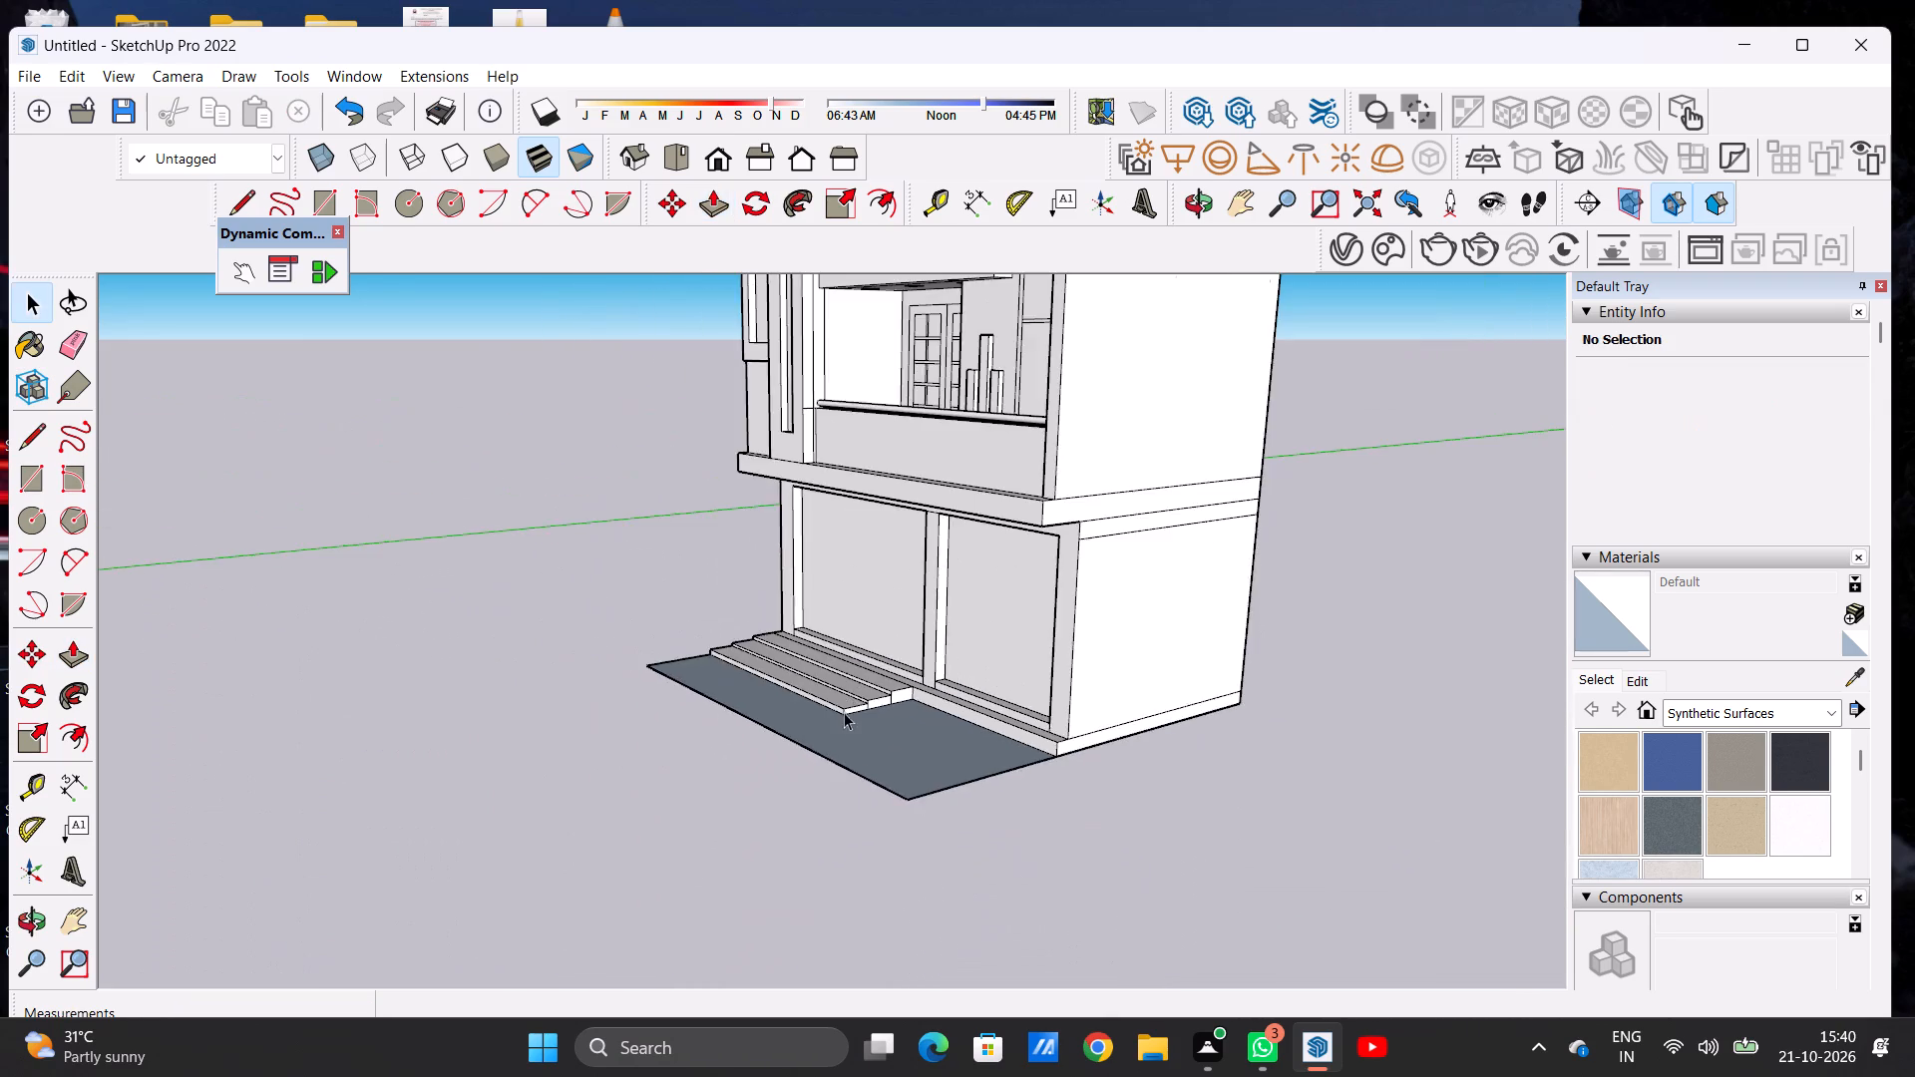
middle_click_drag(844, 714, 1194, 832)
scroll(943, 740, "up", 2)
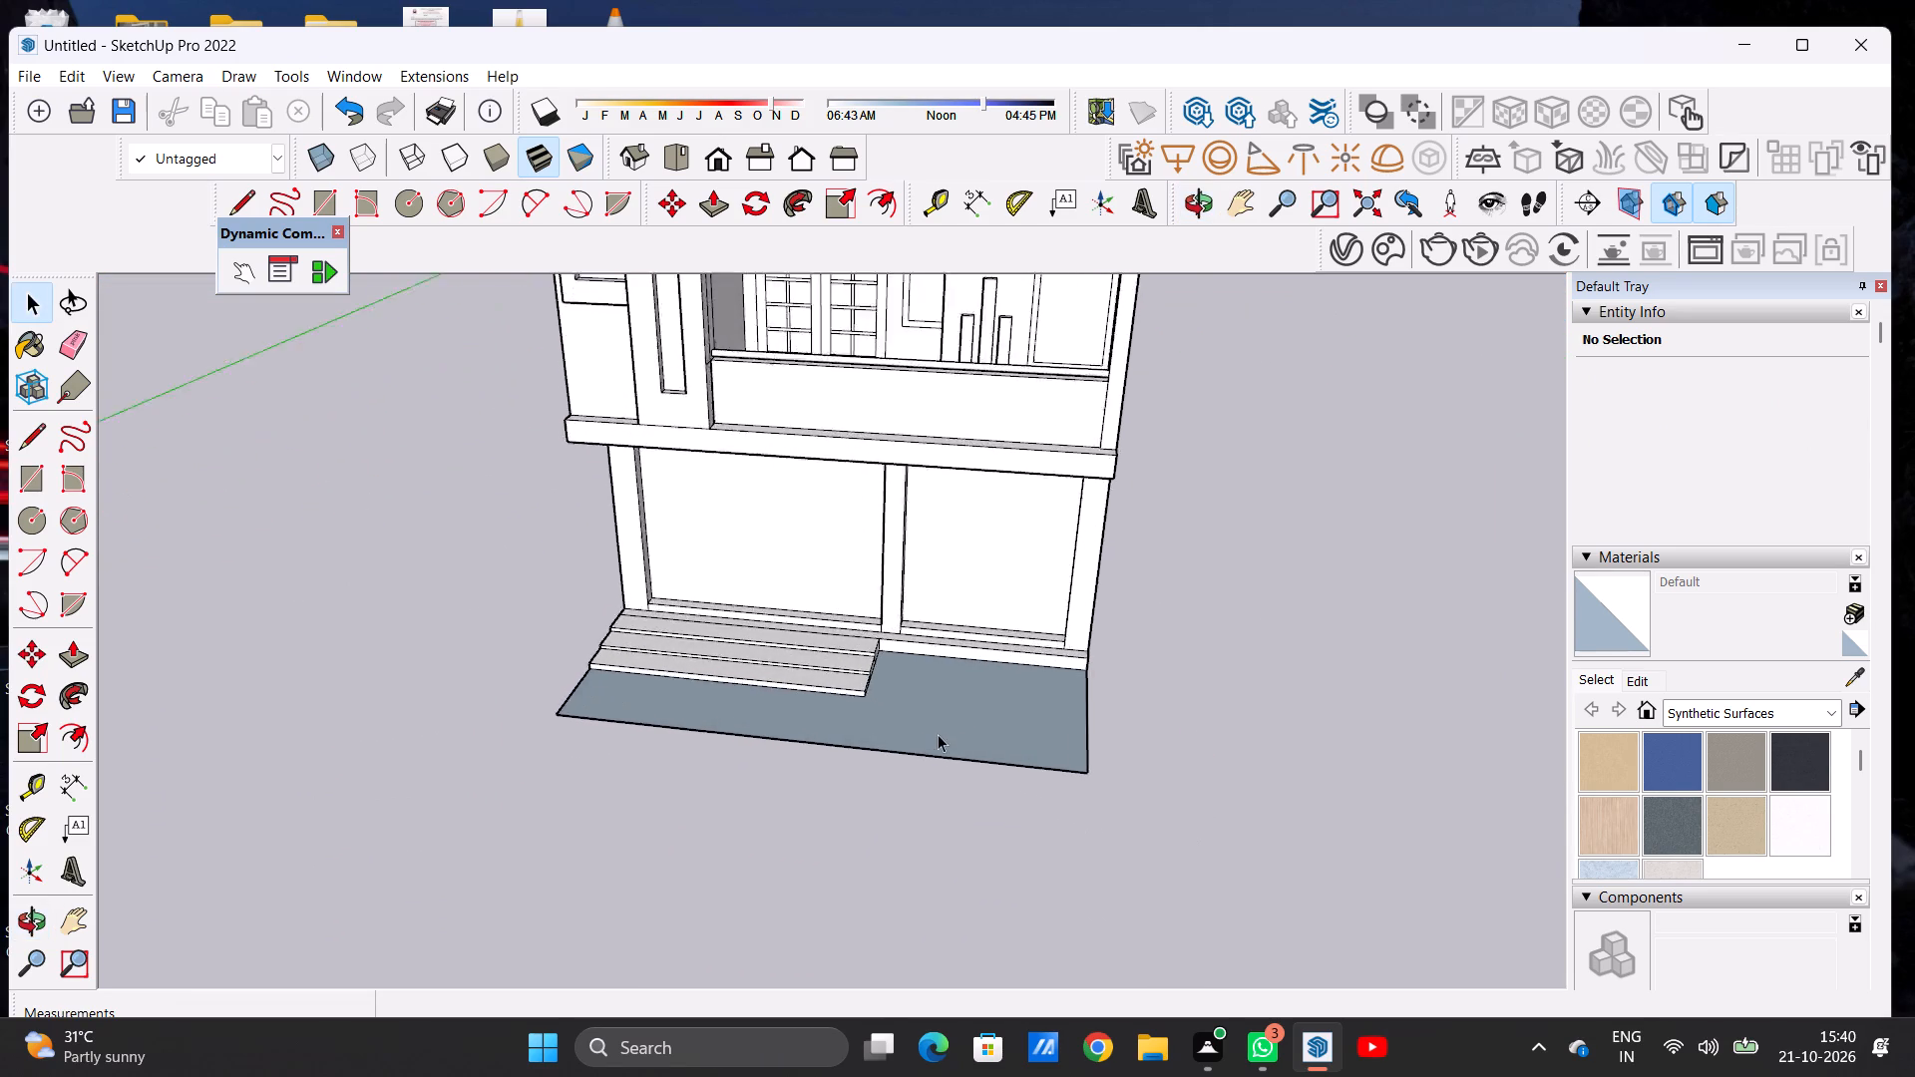
scroll(938, 734, "up", 6)
middle_click_drag(928, 623, 928, 772)
scroll(914, 637, "down", 7)
scroll(930, 694, "up", 2)
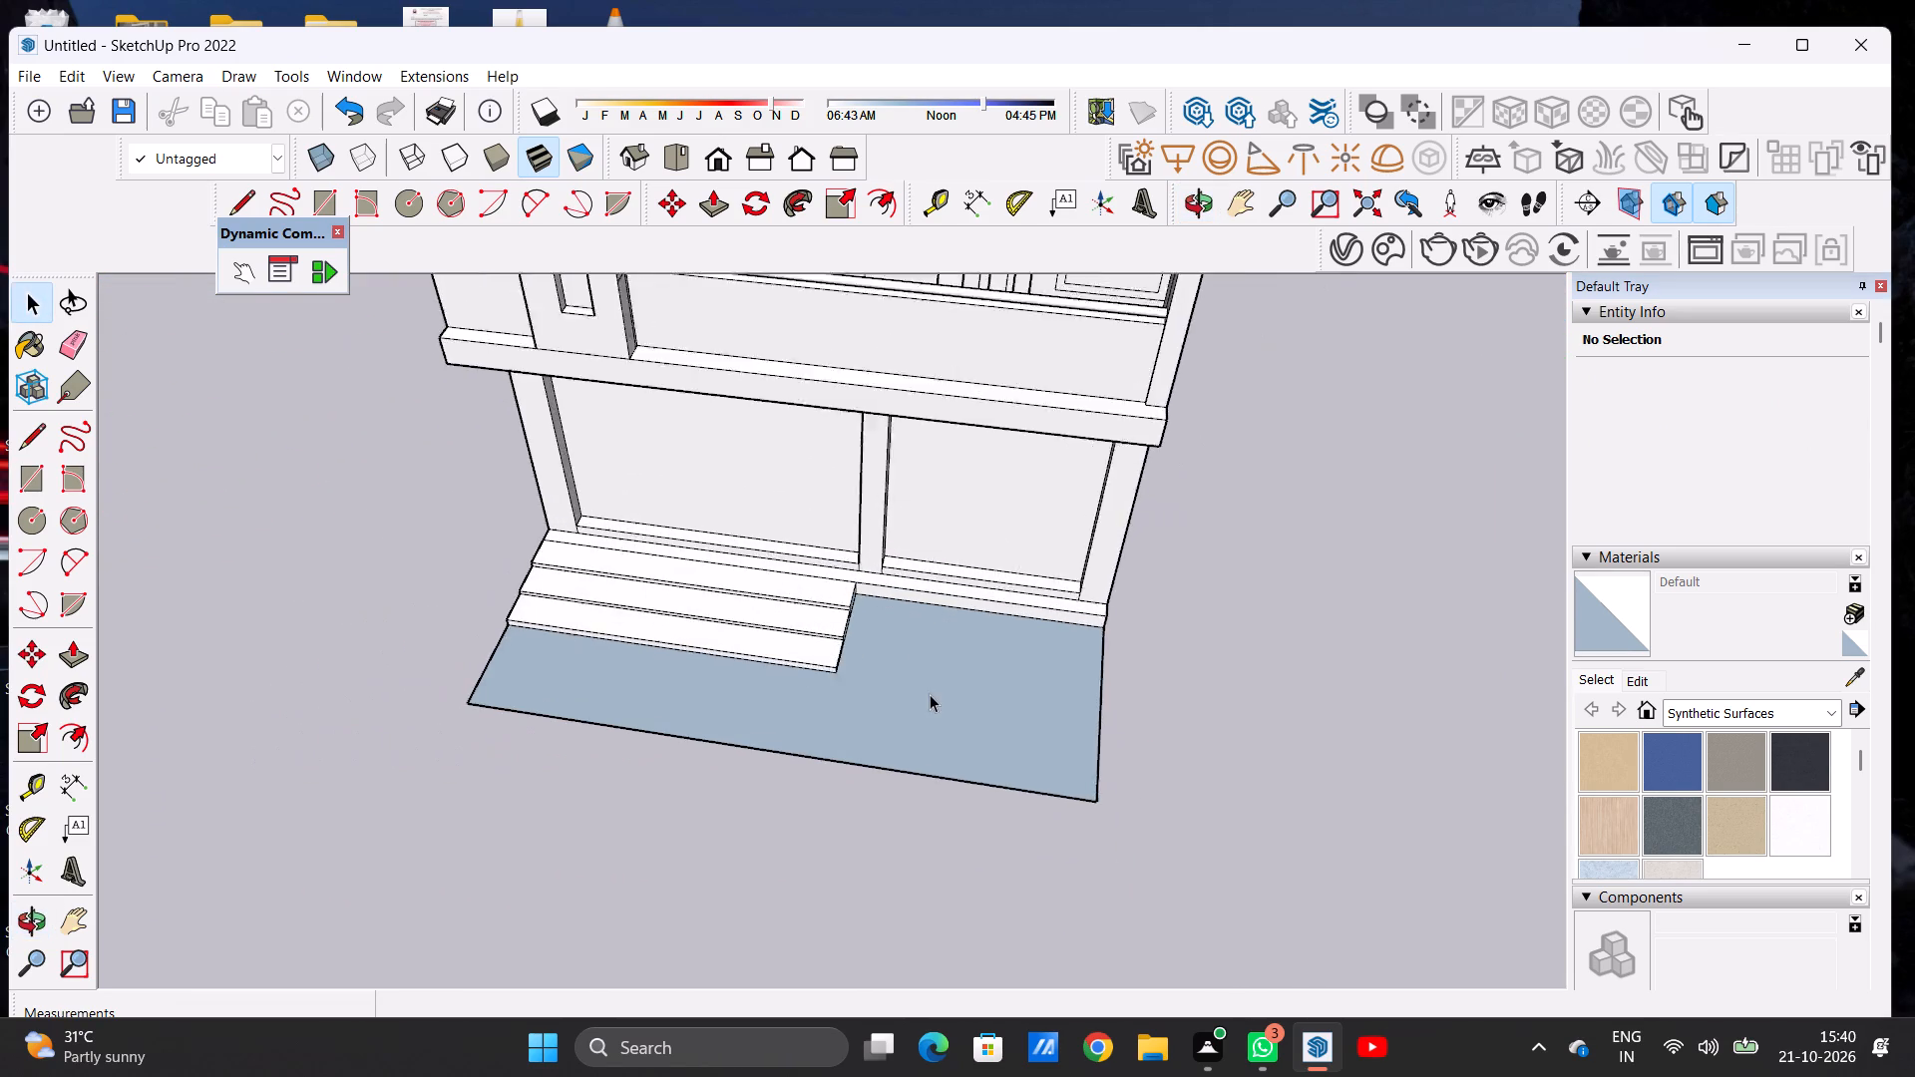
scroll(930, 694, "up", 5)
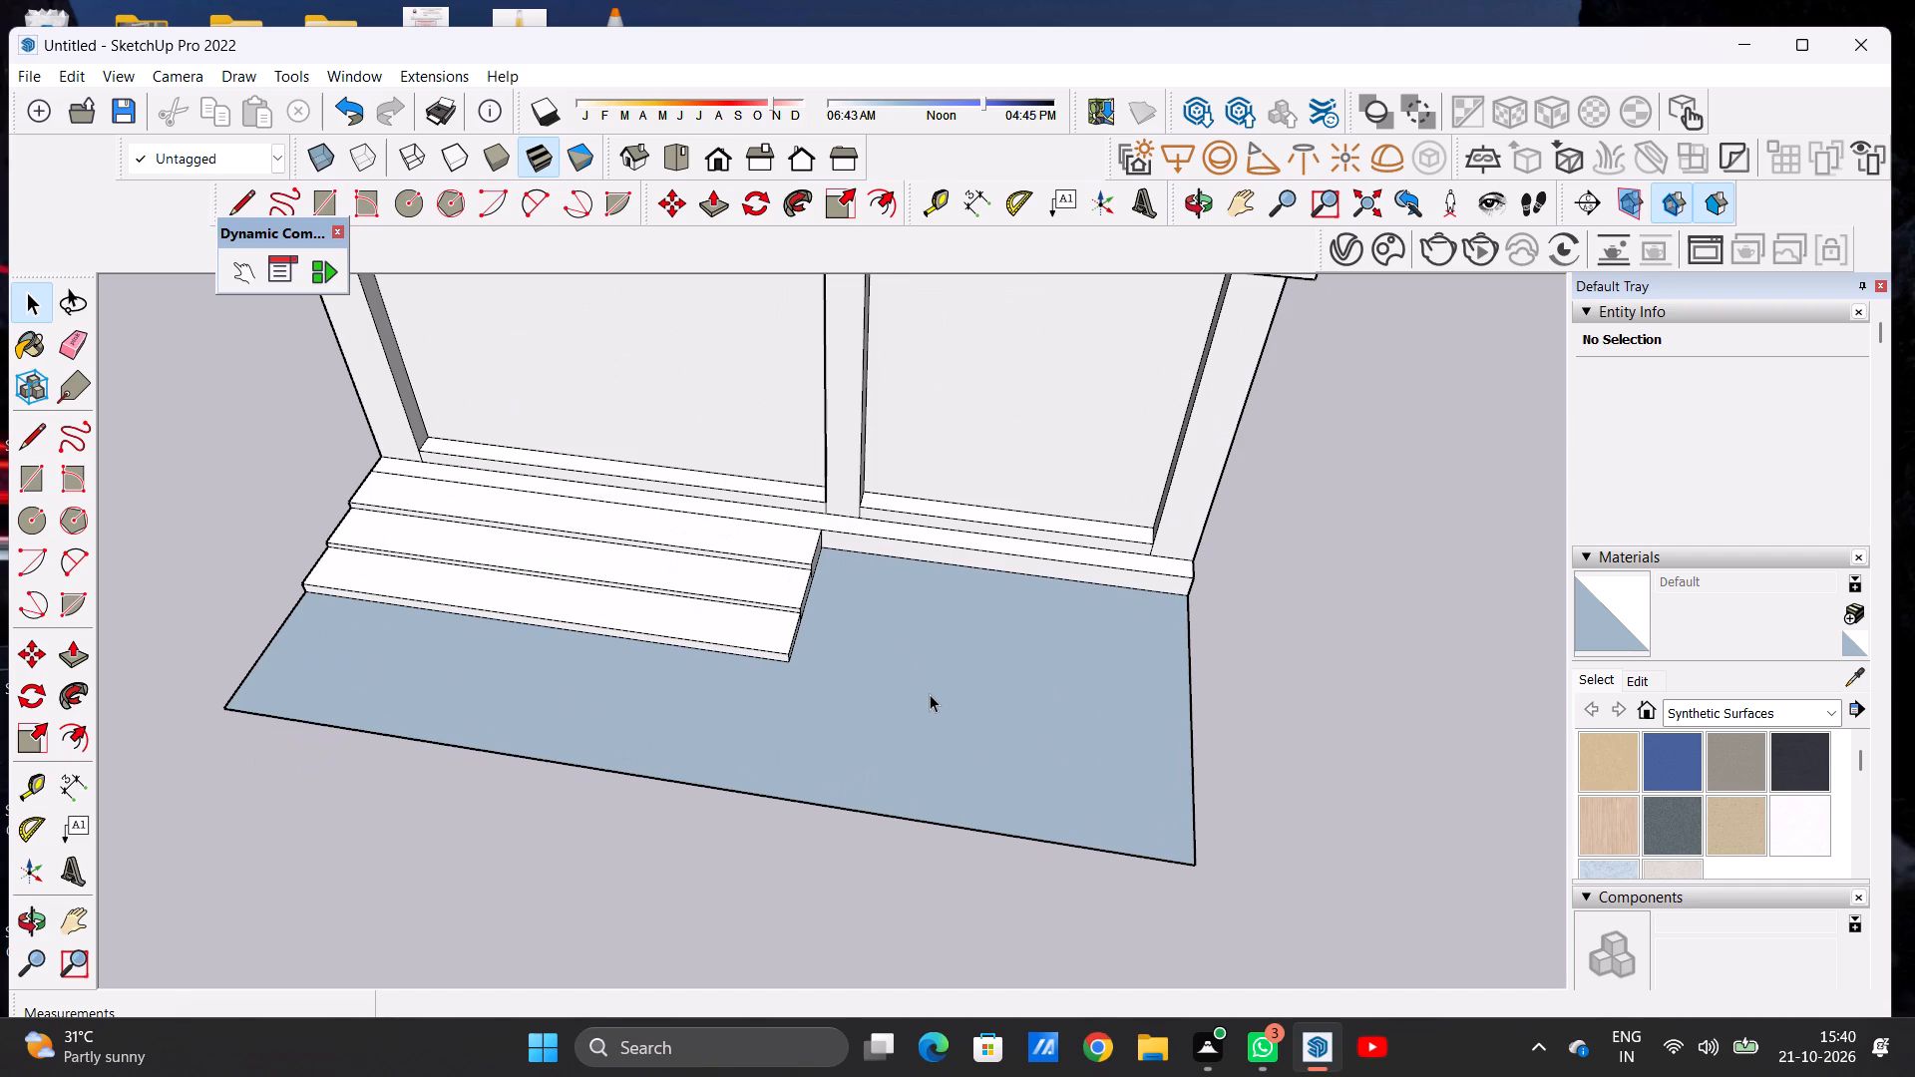
scroll(872, 543, "down", 5)
scroll(916, 624, "up", 4)
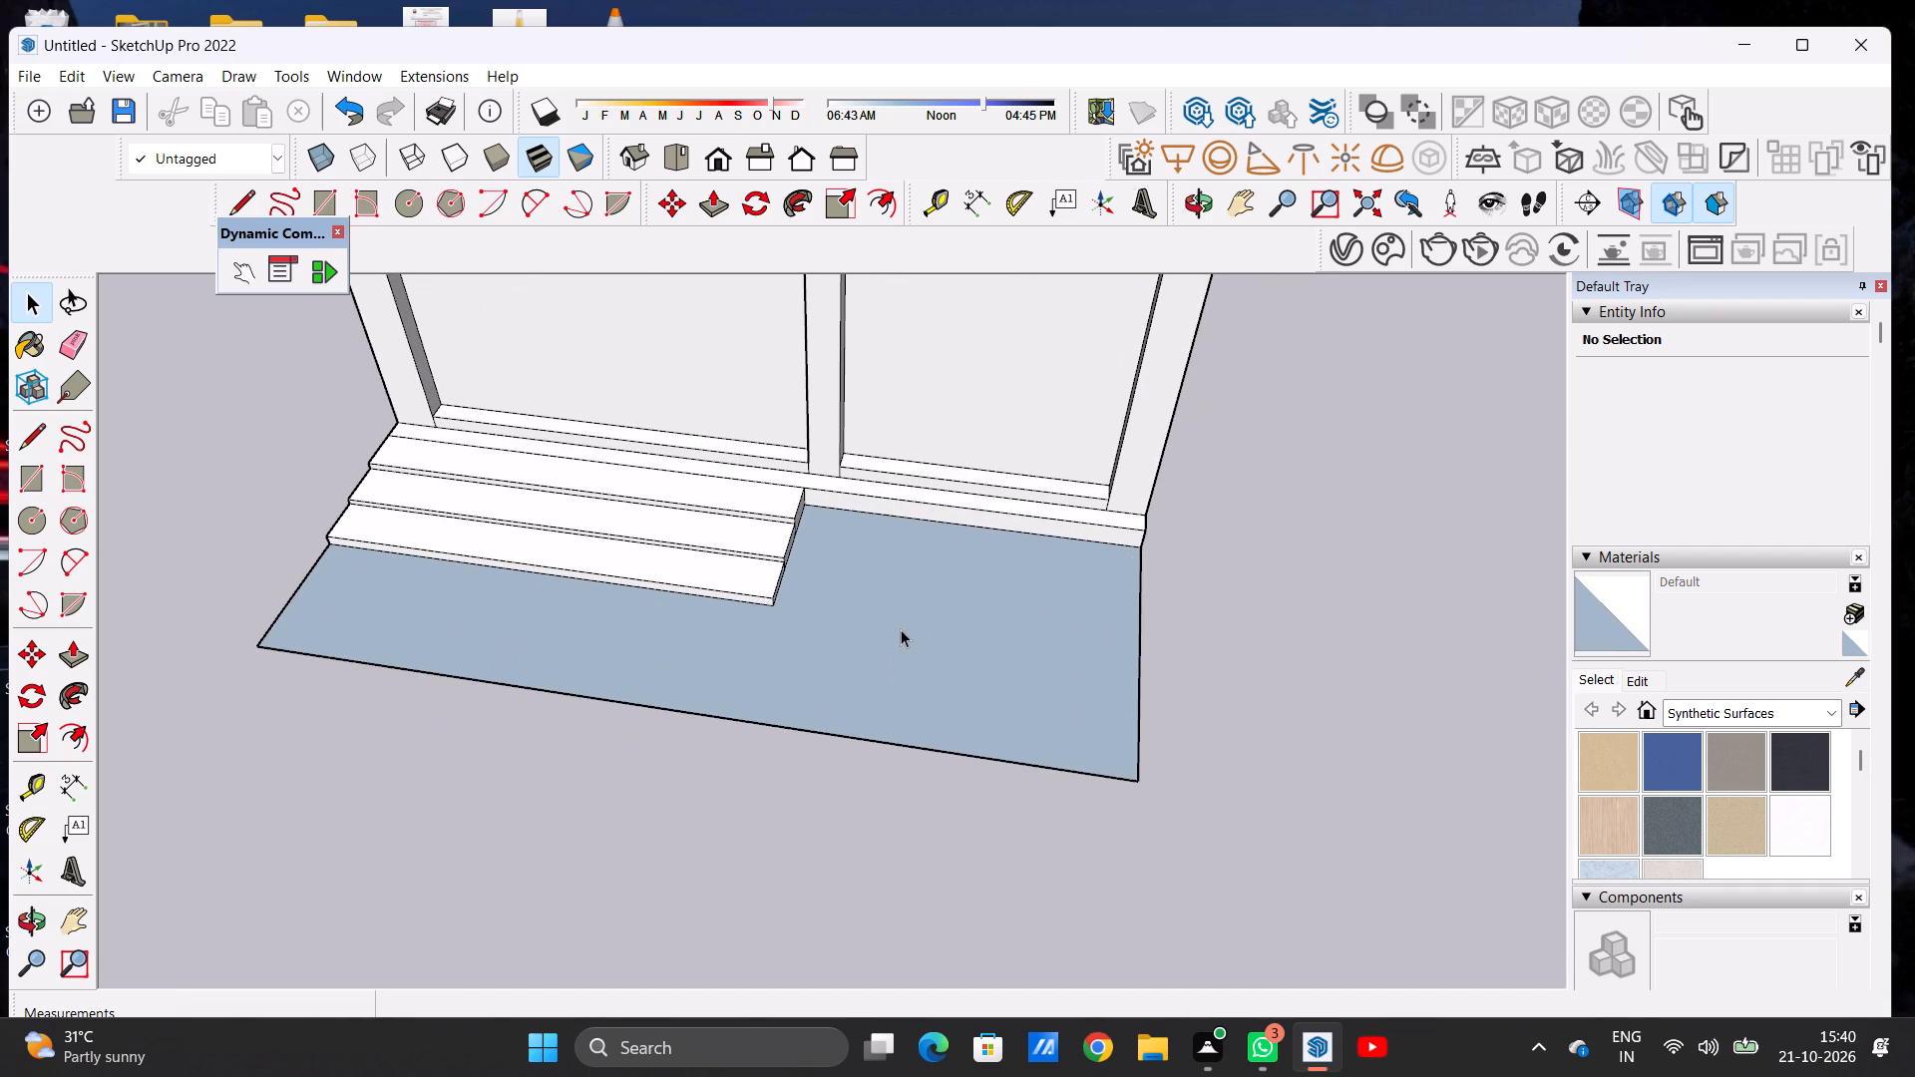
scroll(887, 611, "down", 7)
middle_click_drag(969, 639, 672, 549)
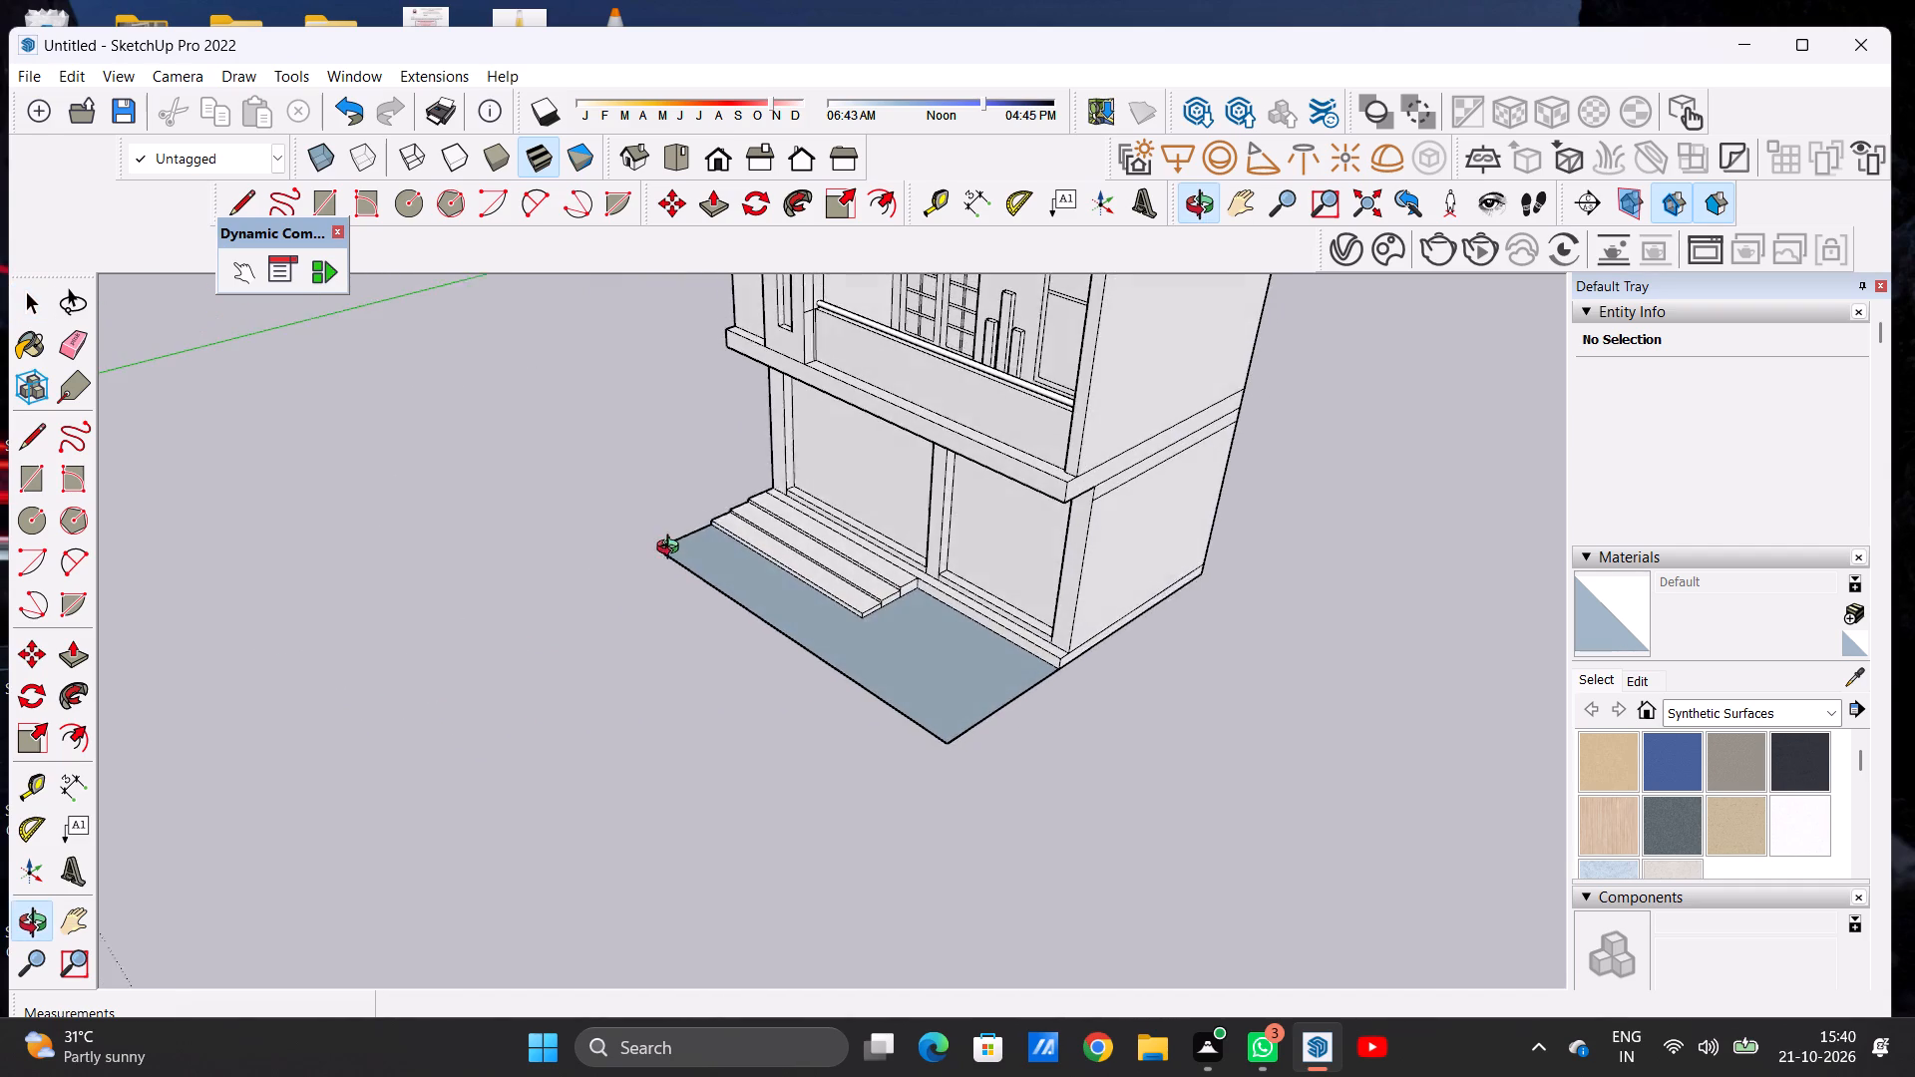
middle_click_drag(672, 549, 664, 547)
scroll(1019, 600, "up", 7)
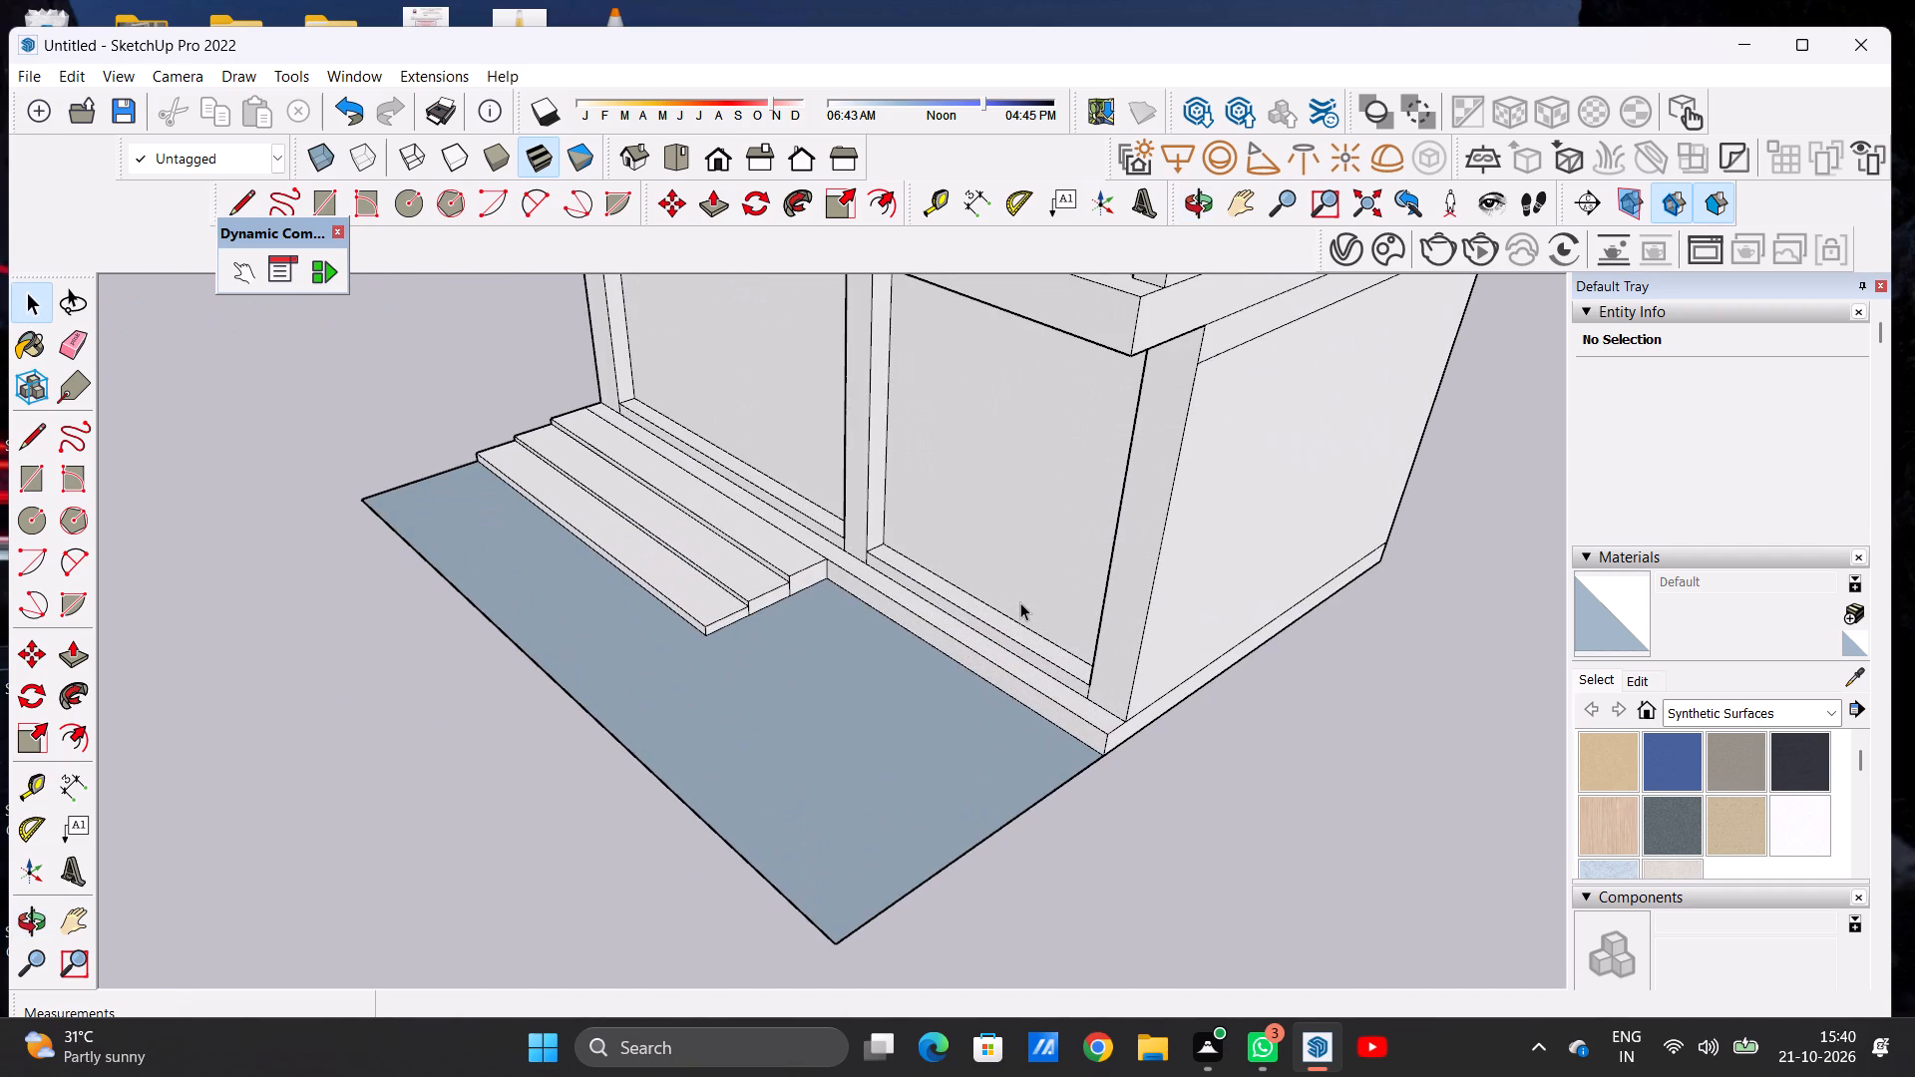
scroll(1002, 661, "down", 6)
middle_click_drag(1033, 721, 1139, 695)
scroll(1110, 687, "up", 2)
scroll(1101, 685, "down", 1)
scroll(1098, 683, "up", 1)
scroll(1093, 682, "down", 1)
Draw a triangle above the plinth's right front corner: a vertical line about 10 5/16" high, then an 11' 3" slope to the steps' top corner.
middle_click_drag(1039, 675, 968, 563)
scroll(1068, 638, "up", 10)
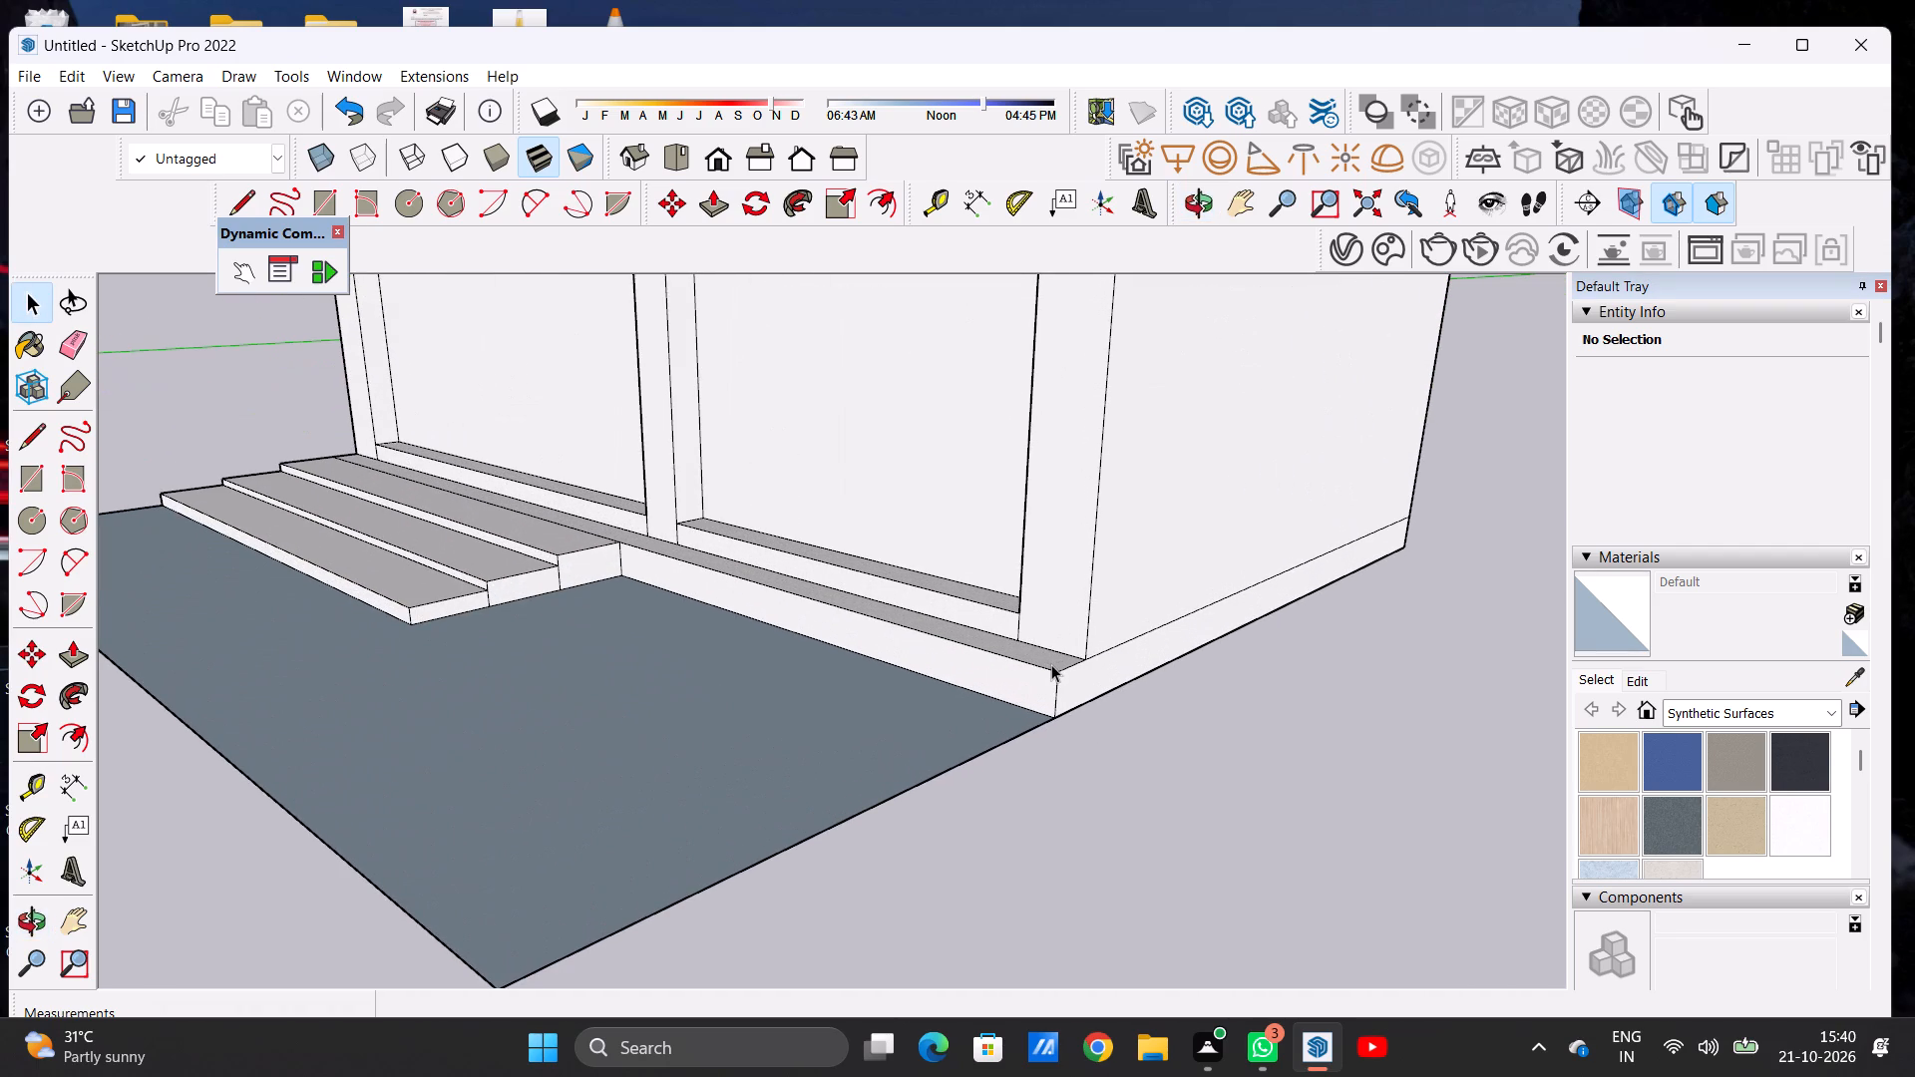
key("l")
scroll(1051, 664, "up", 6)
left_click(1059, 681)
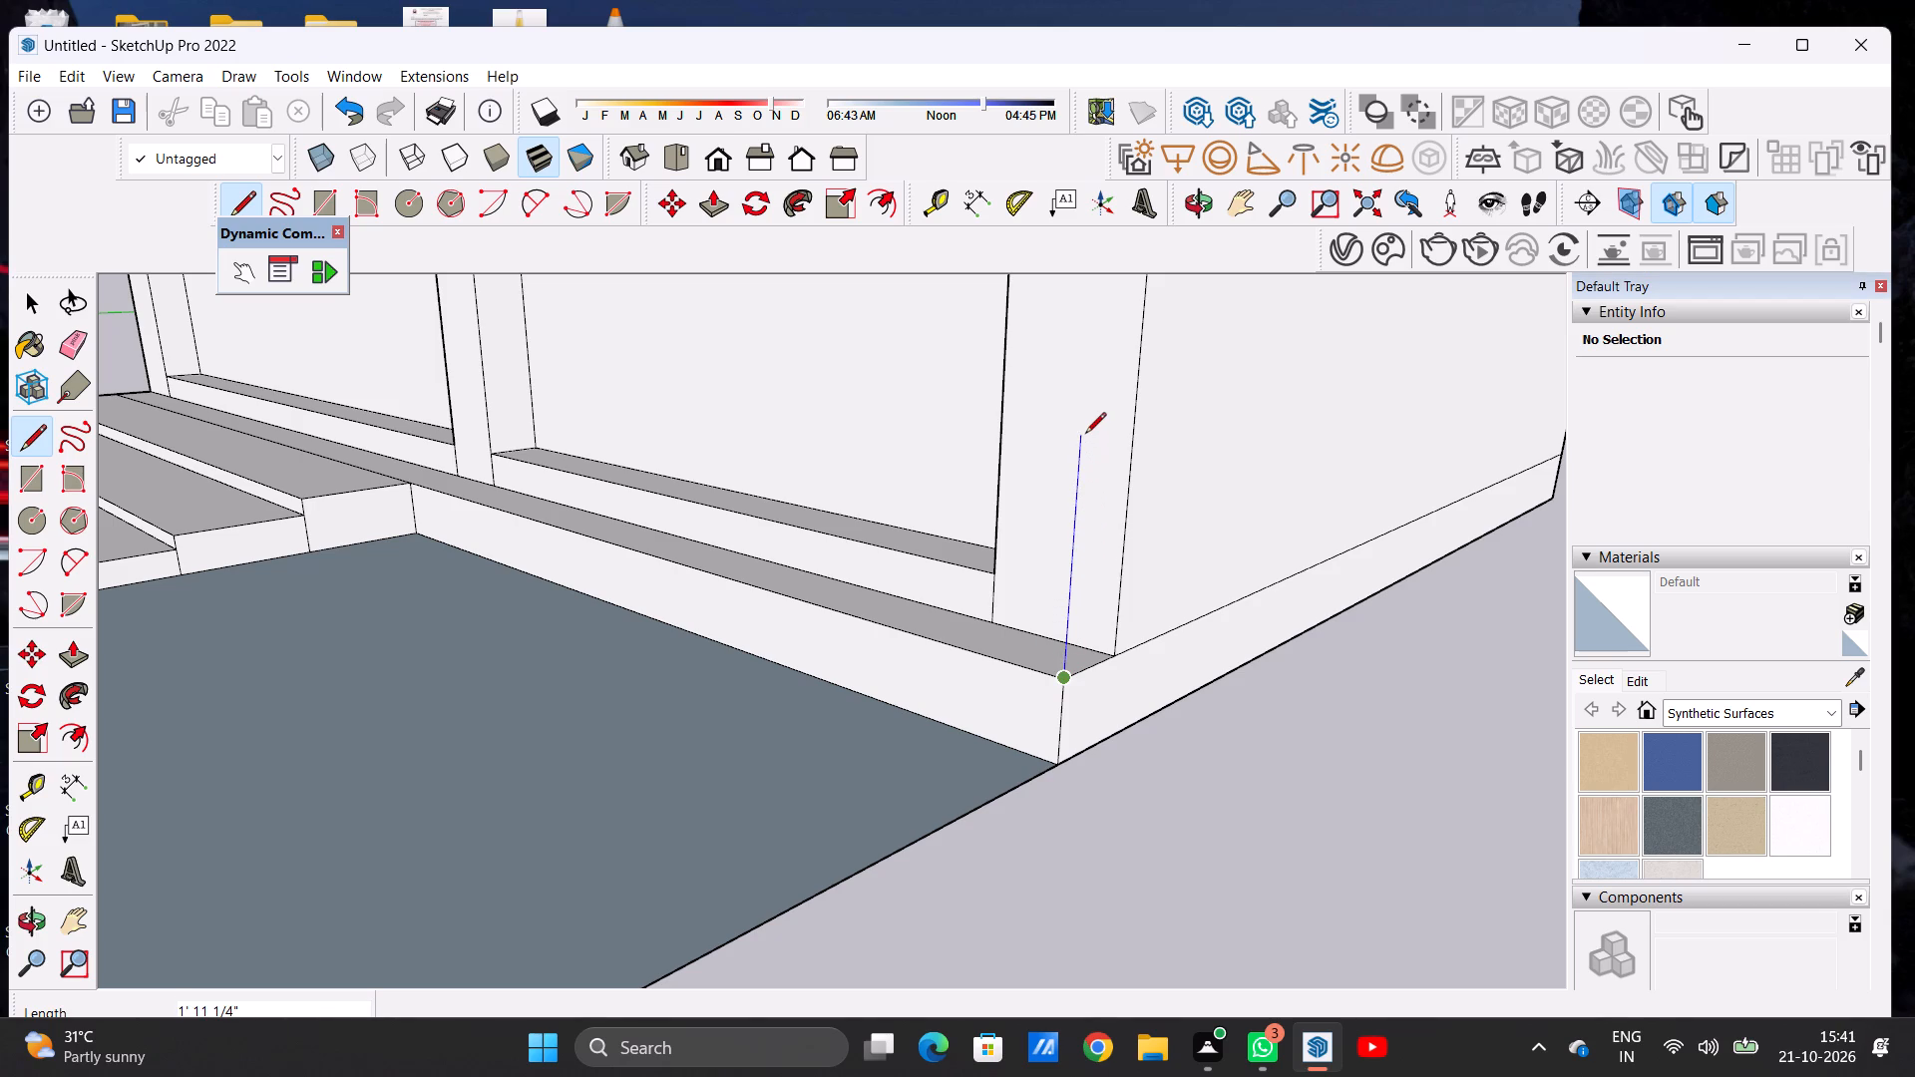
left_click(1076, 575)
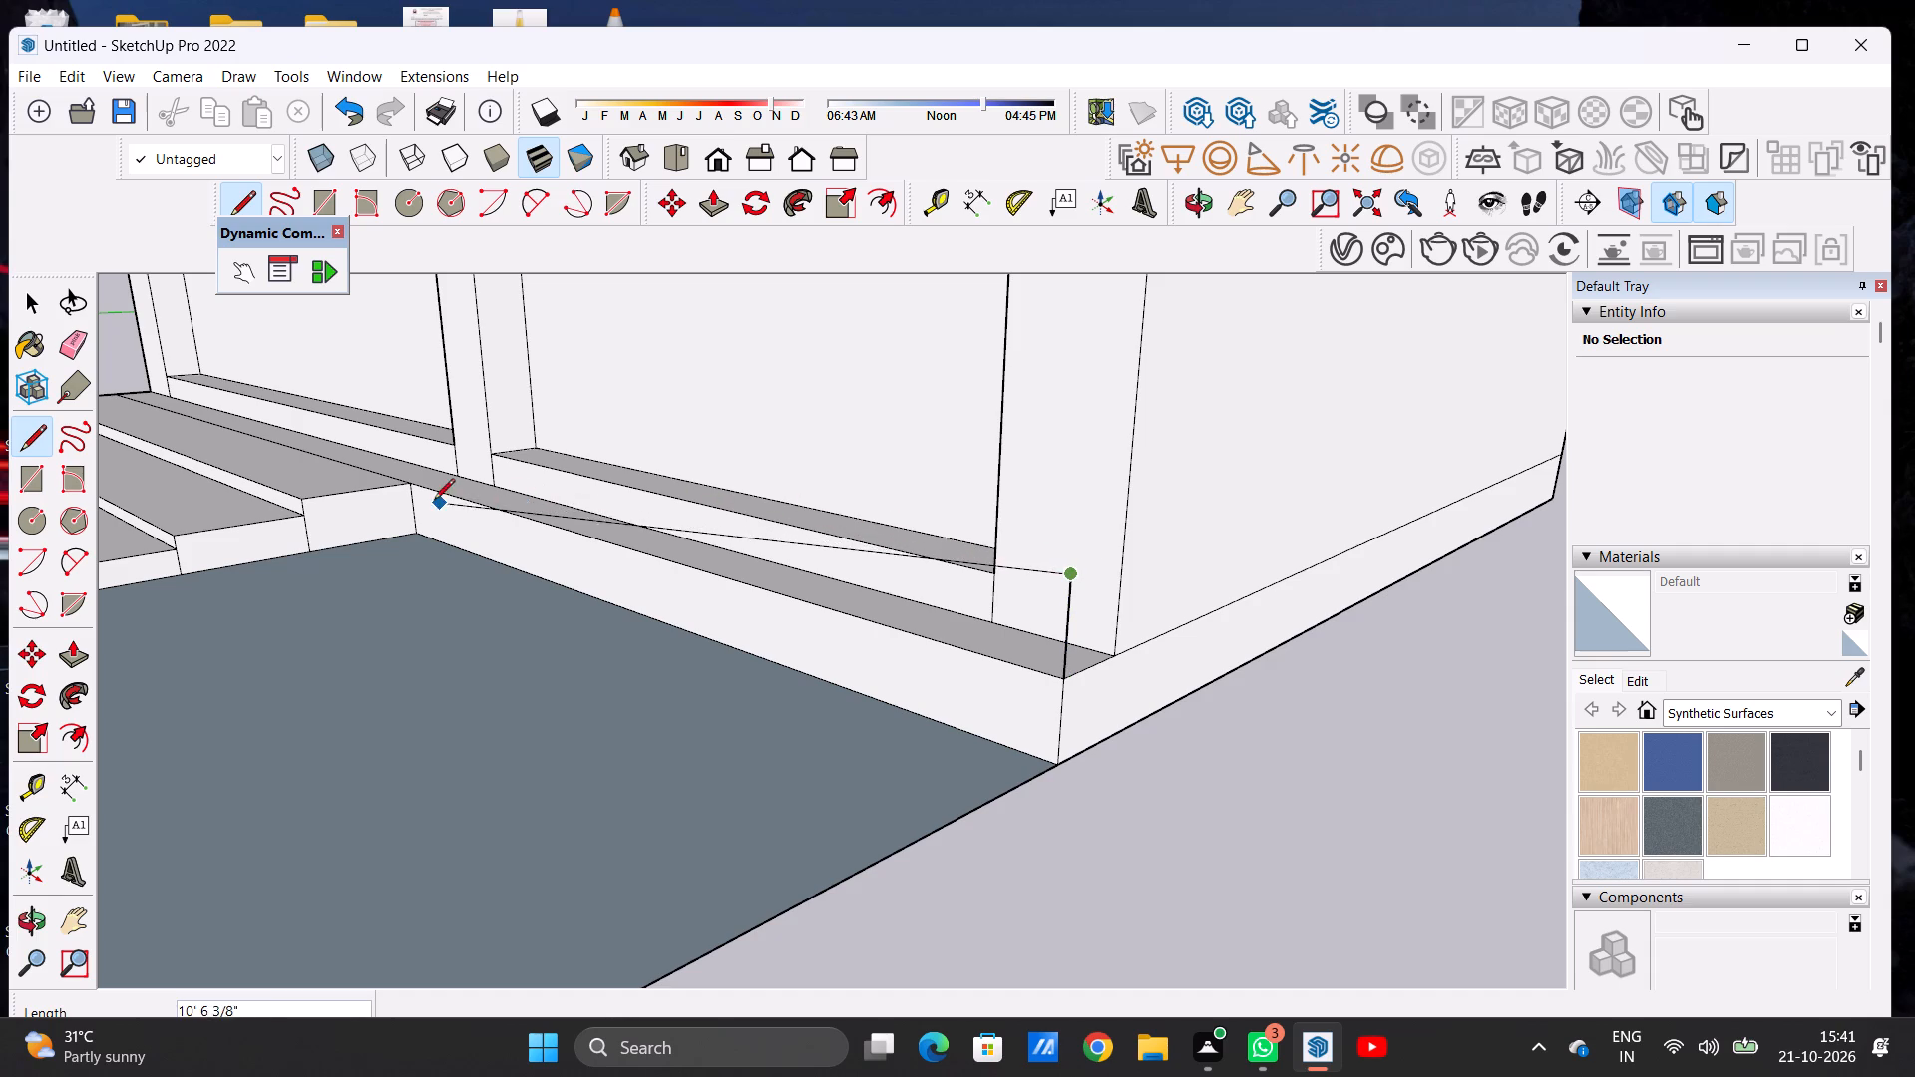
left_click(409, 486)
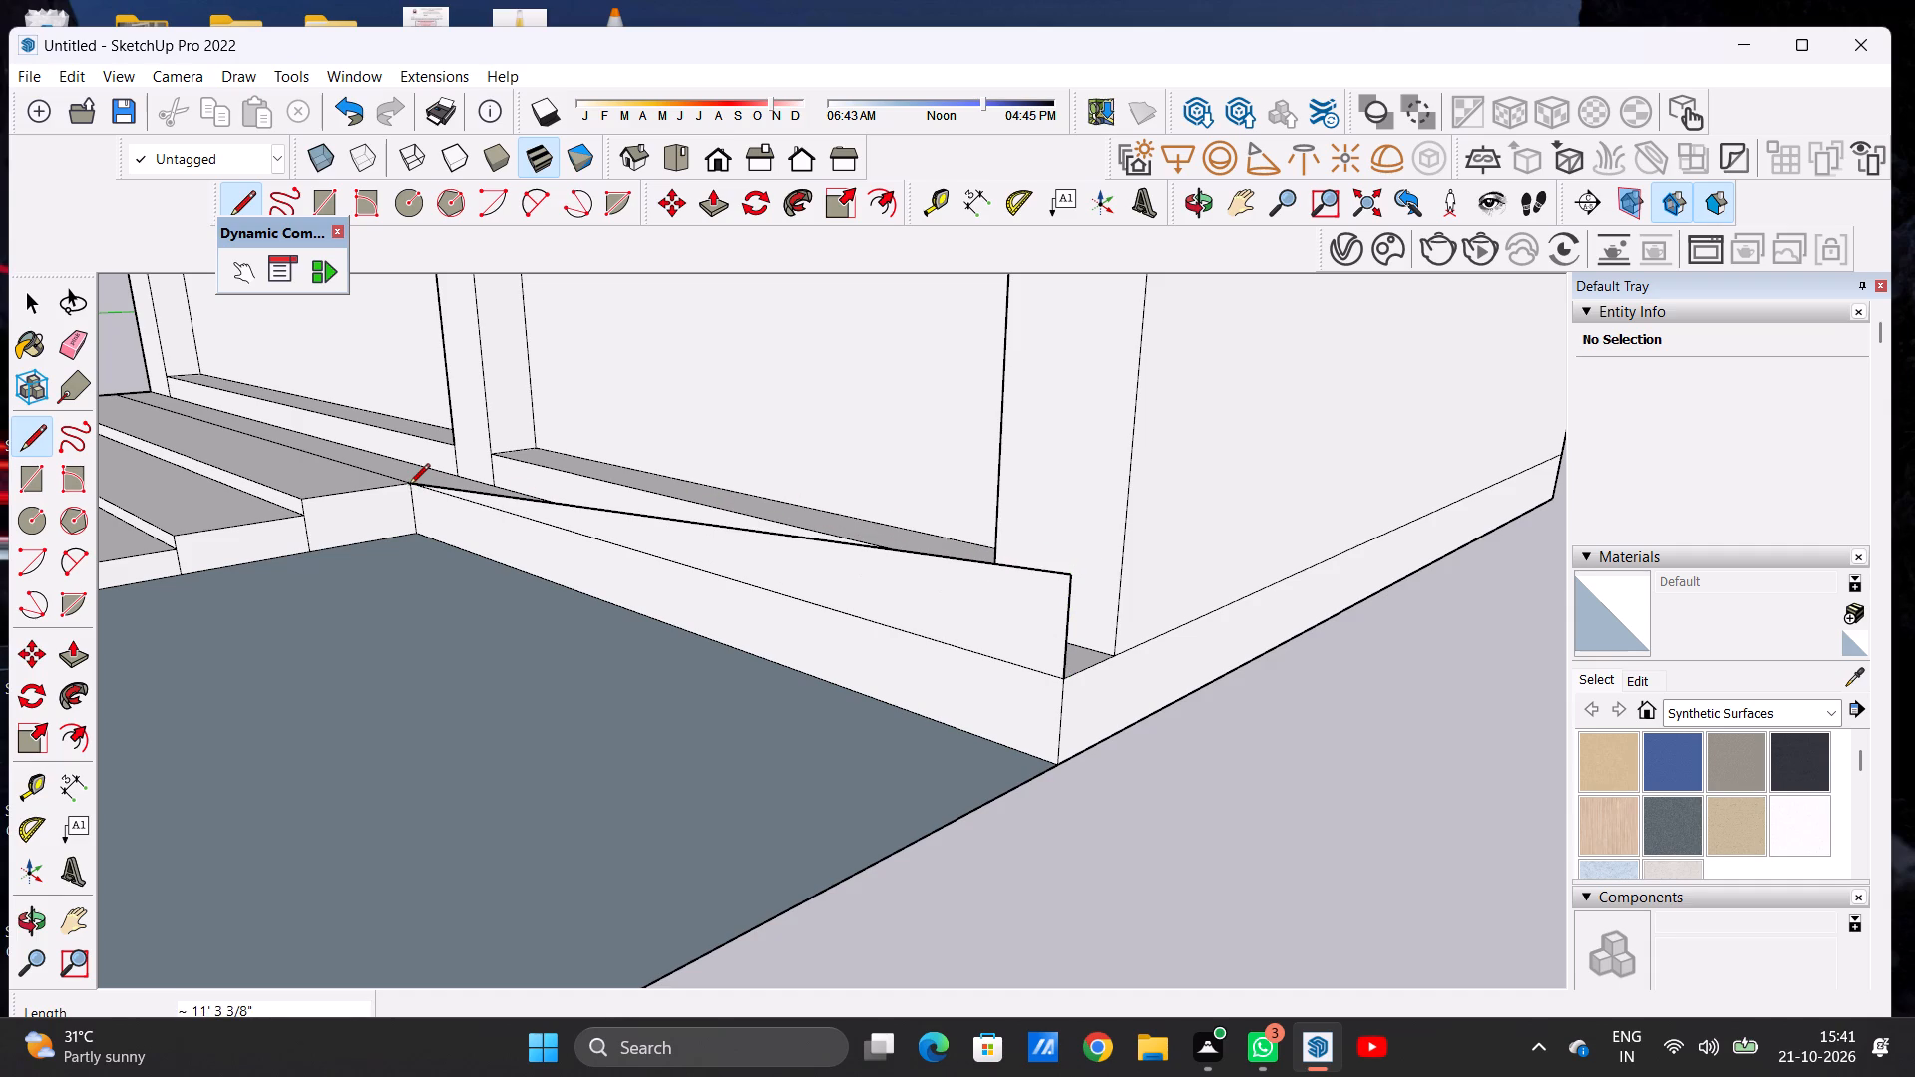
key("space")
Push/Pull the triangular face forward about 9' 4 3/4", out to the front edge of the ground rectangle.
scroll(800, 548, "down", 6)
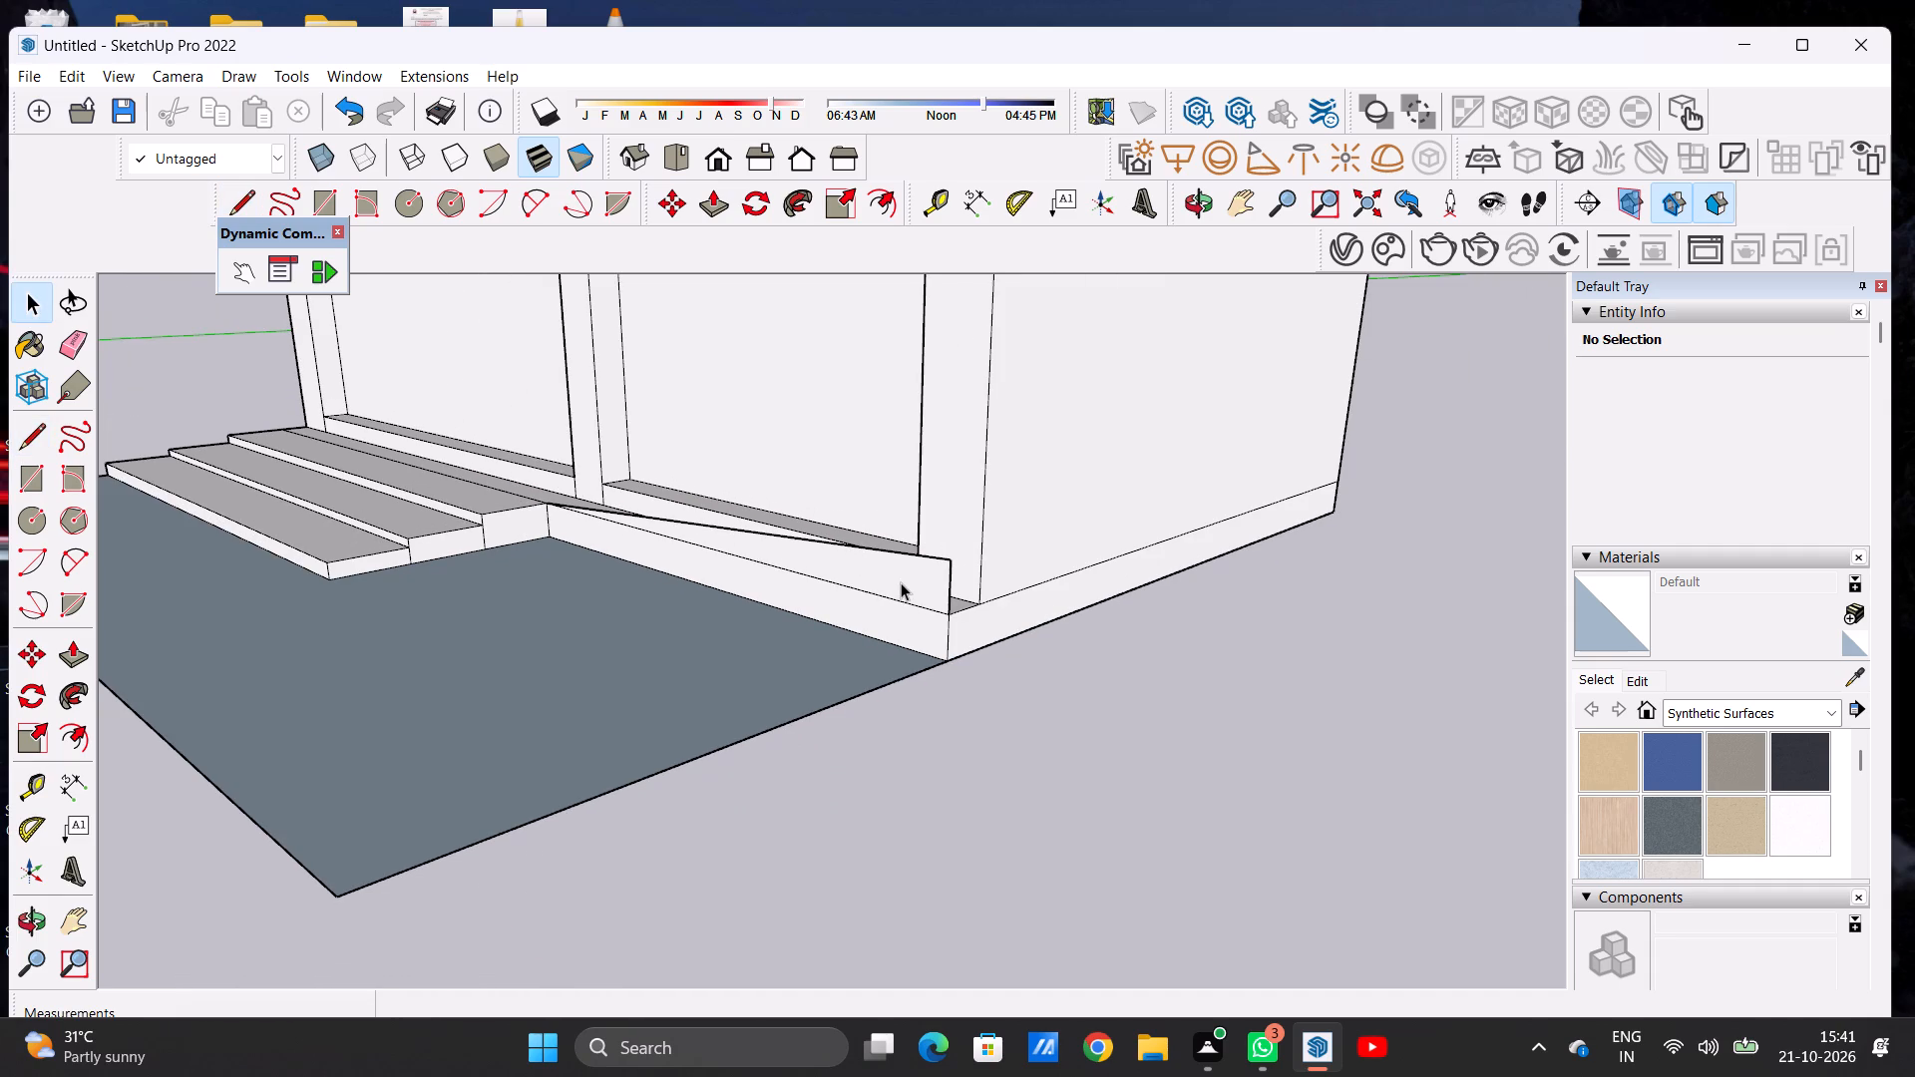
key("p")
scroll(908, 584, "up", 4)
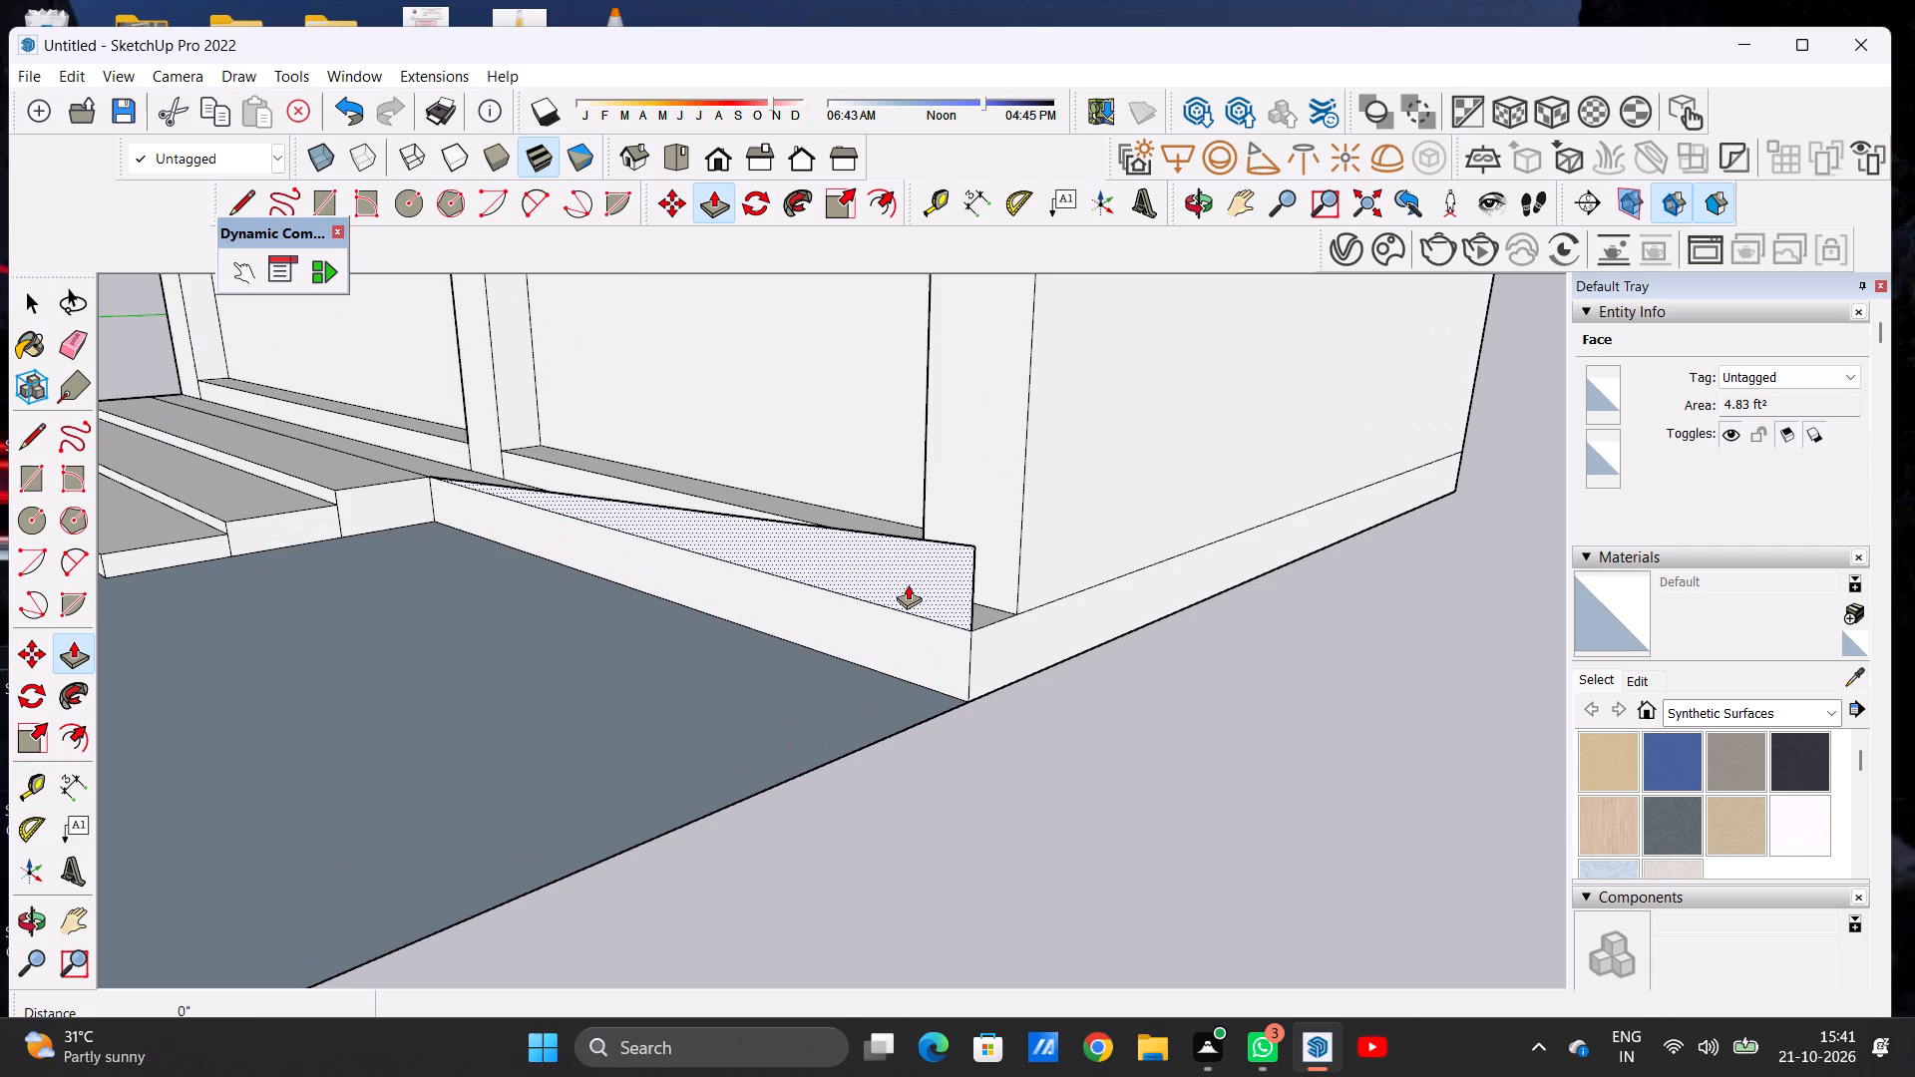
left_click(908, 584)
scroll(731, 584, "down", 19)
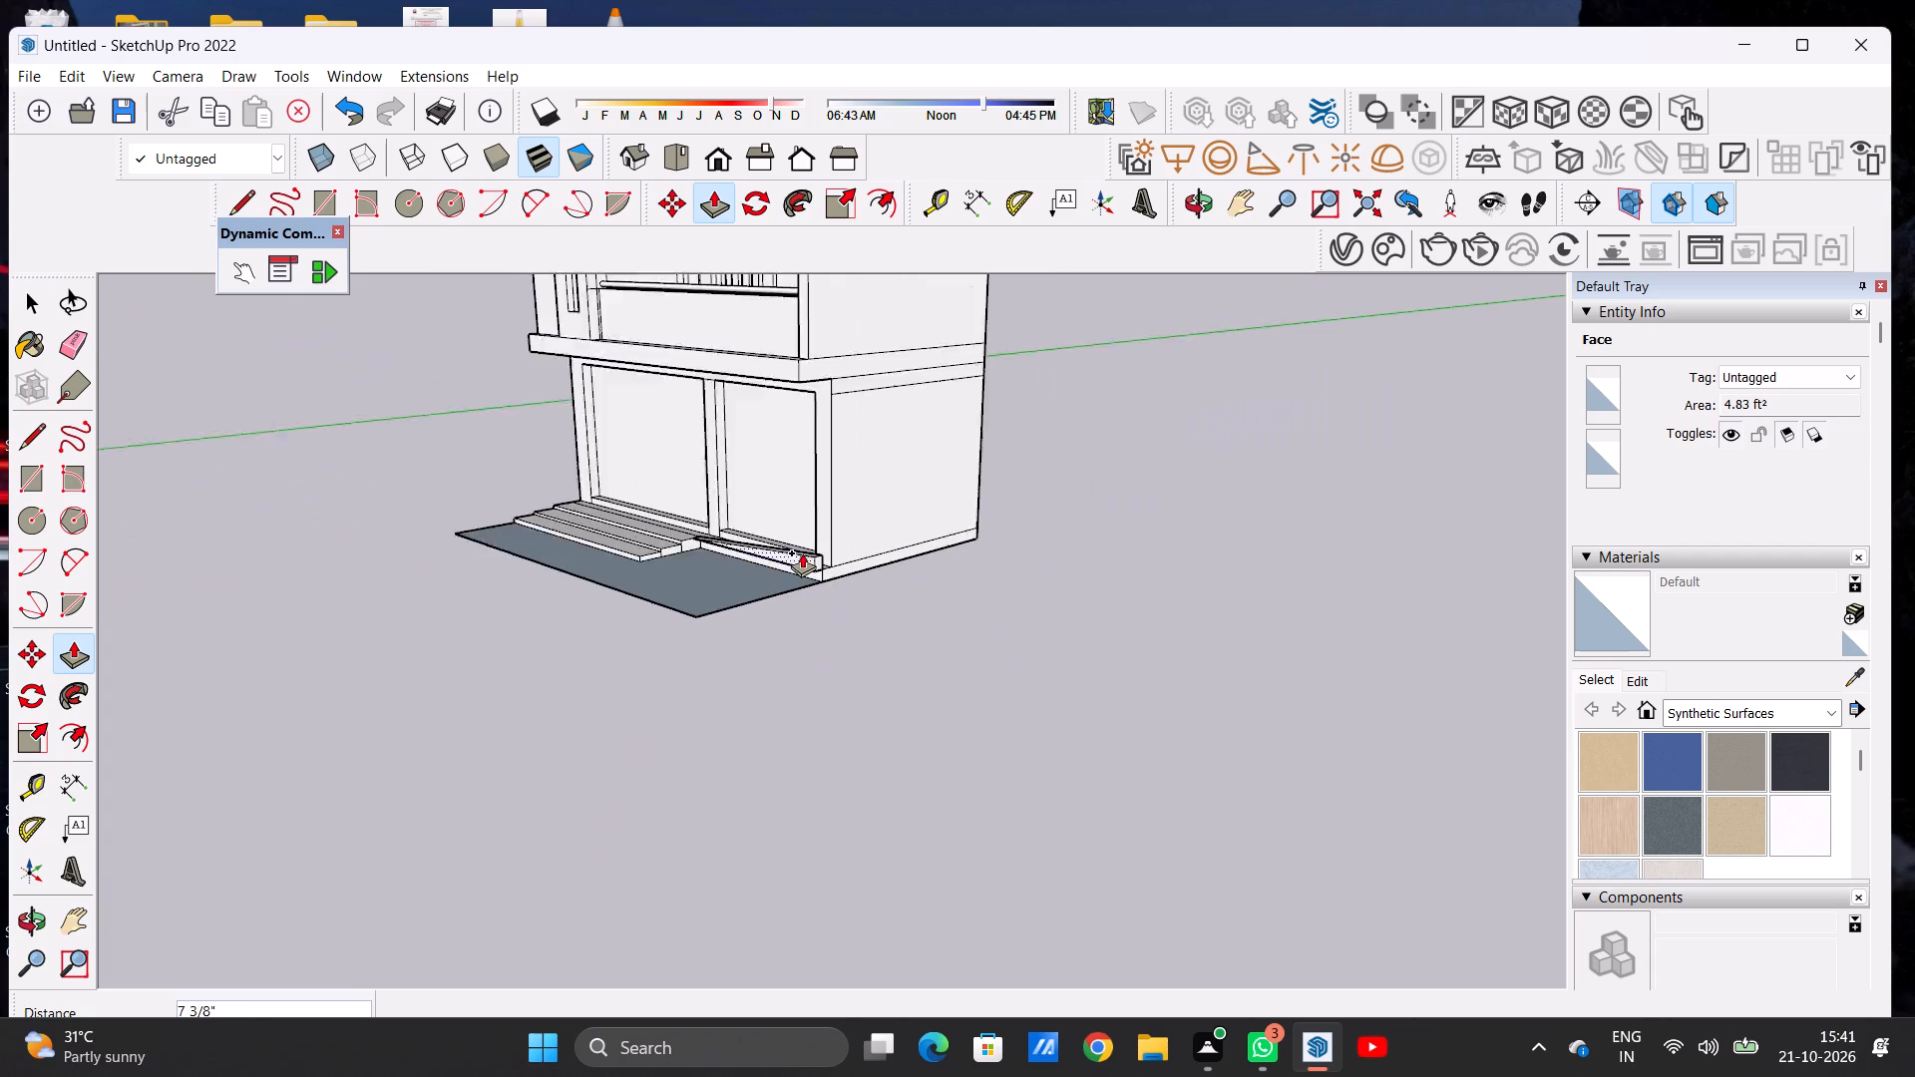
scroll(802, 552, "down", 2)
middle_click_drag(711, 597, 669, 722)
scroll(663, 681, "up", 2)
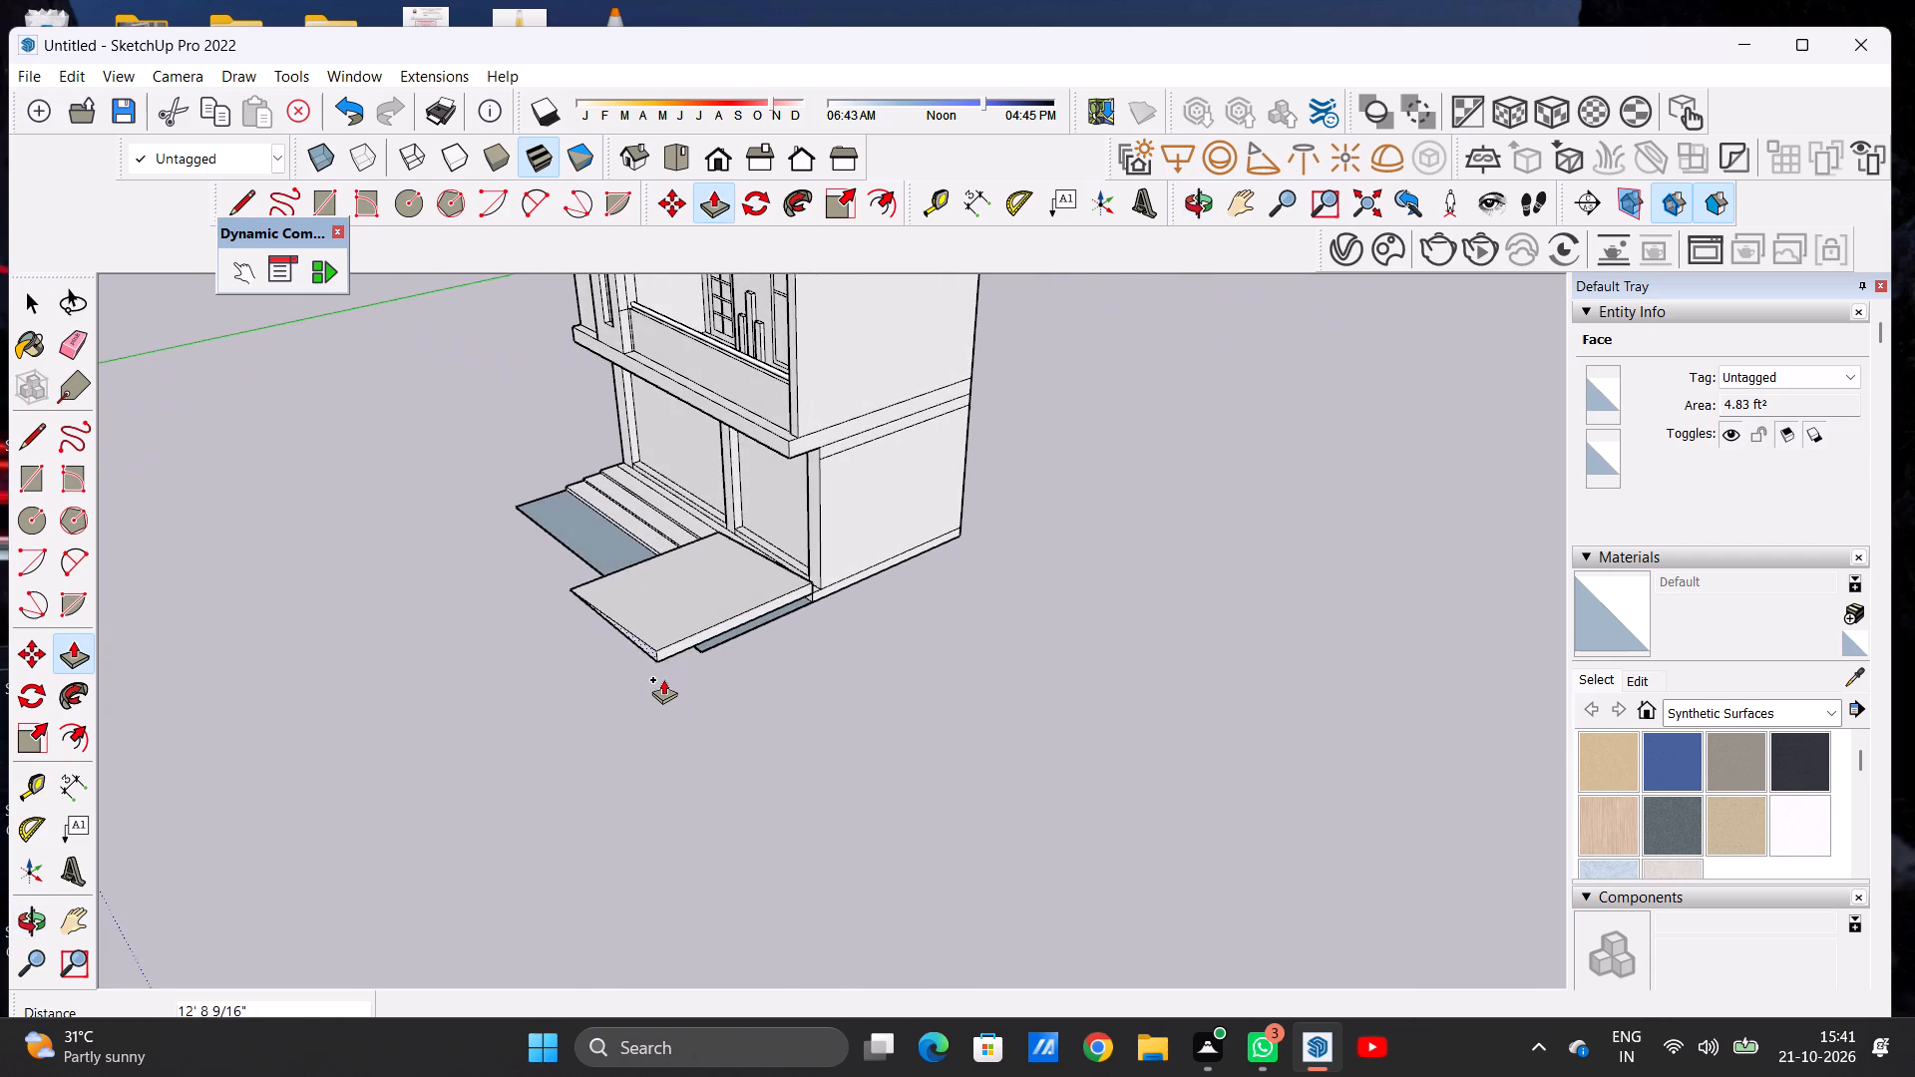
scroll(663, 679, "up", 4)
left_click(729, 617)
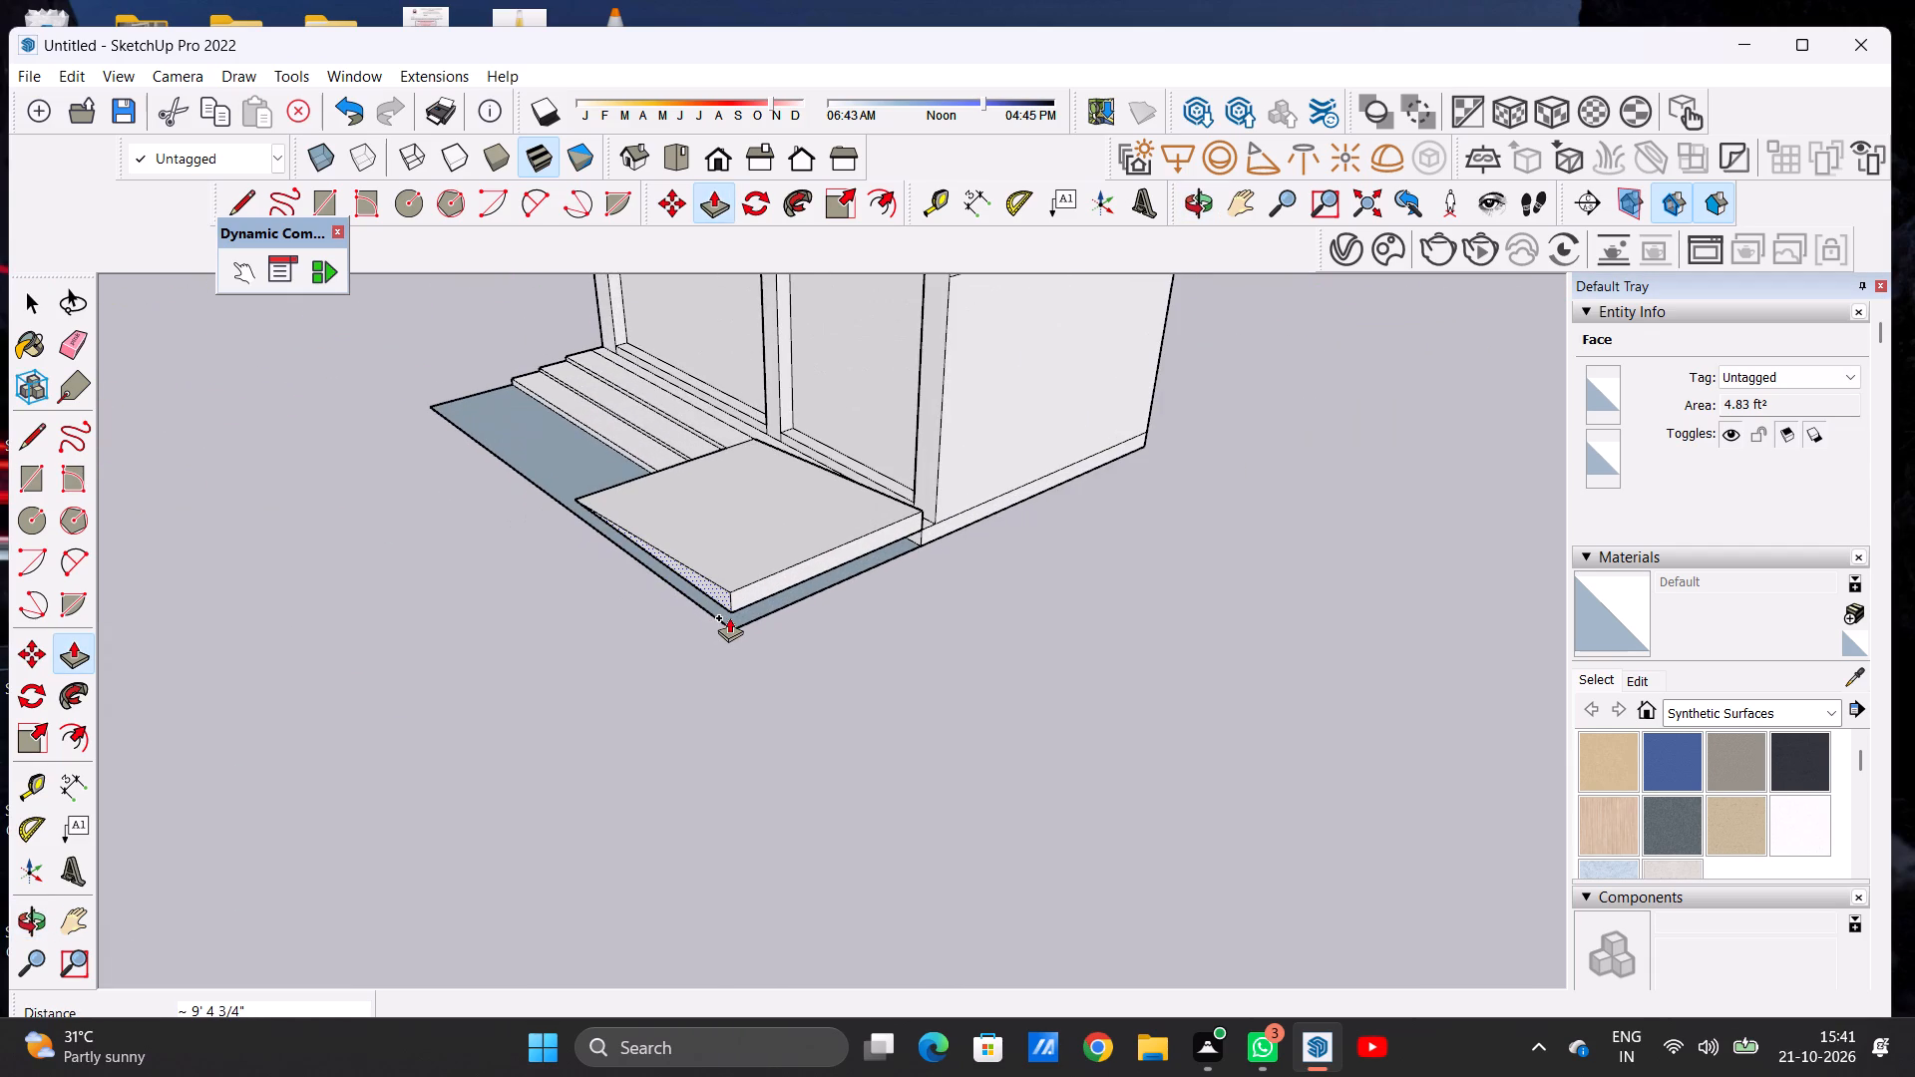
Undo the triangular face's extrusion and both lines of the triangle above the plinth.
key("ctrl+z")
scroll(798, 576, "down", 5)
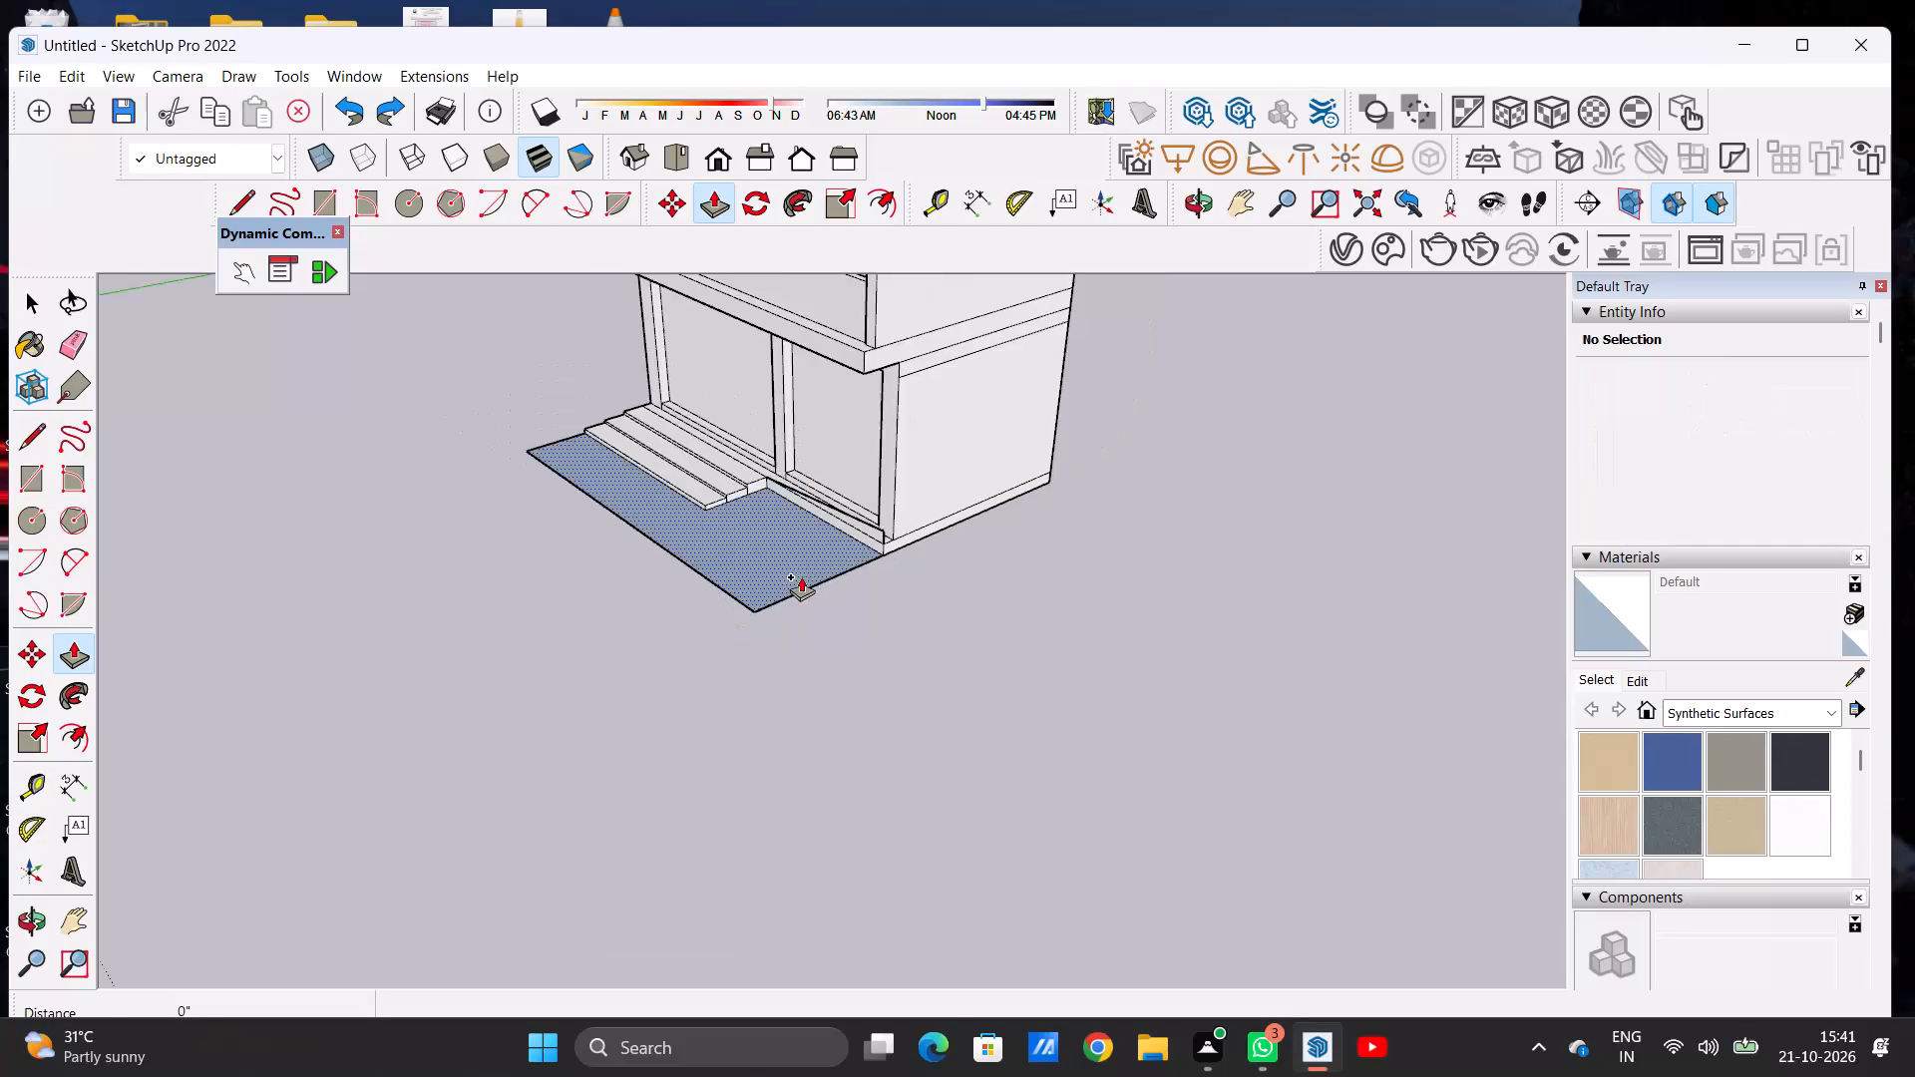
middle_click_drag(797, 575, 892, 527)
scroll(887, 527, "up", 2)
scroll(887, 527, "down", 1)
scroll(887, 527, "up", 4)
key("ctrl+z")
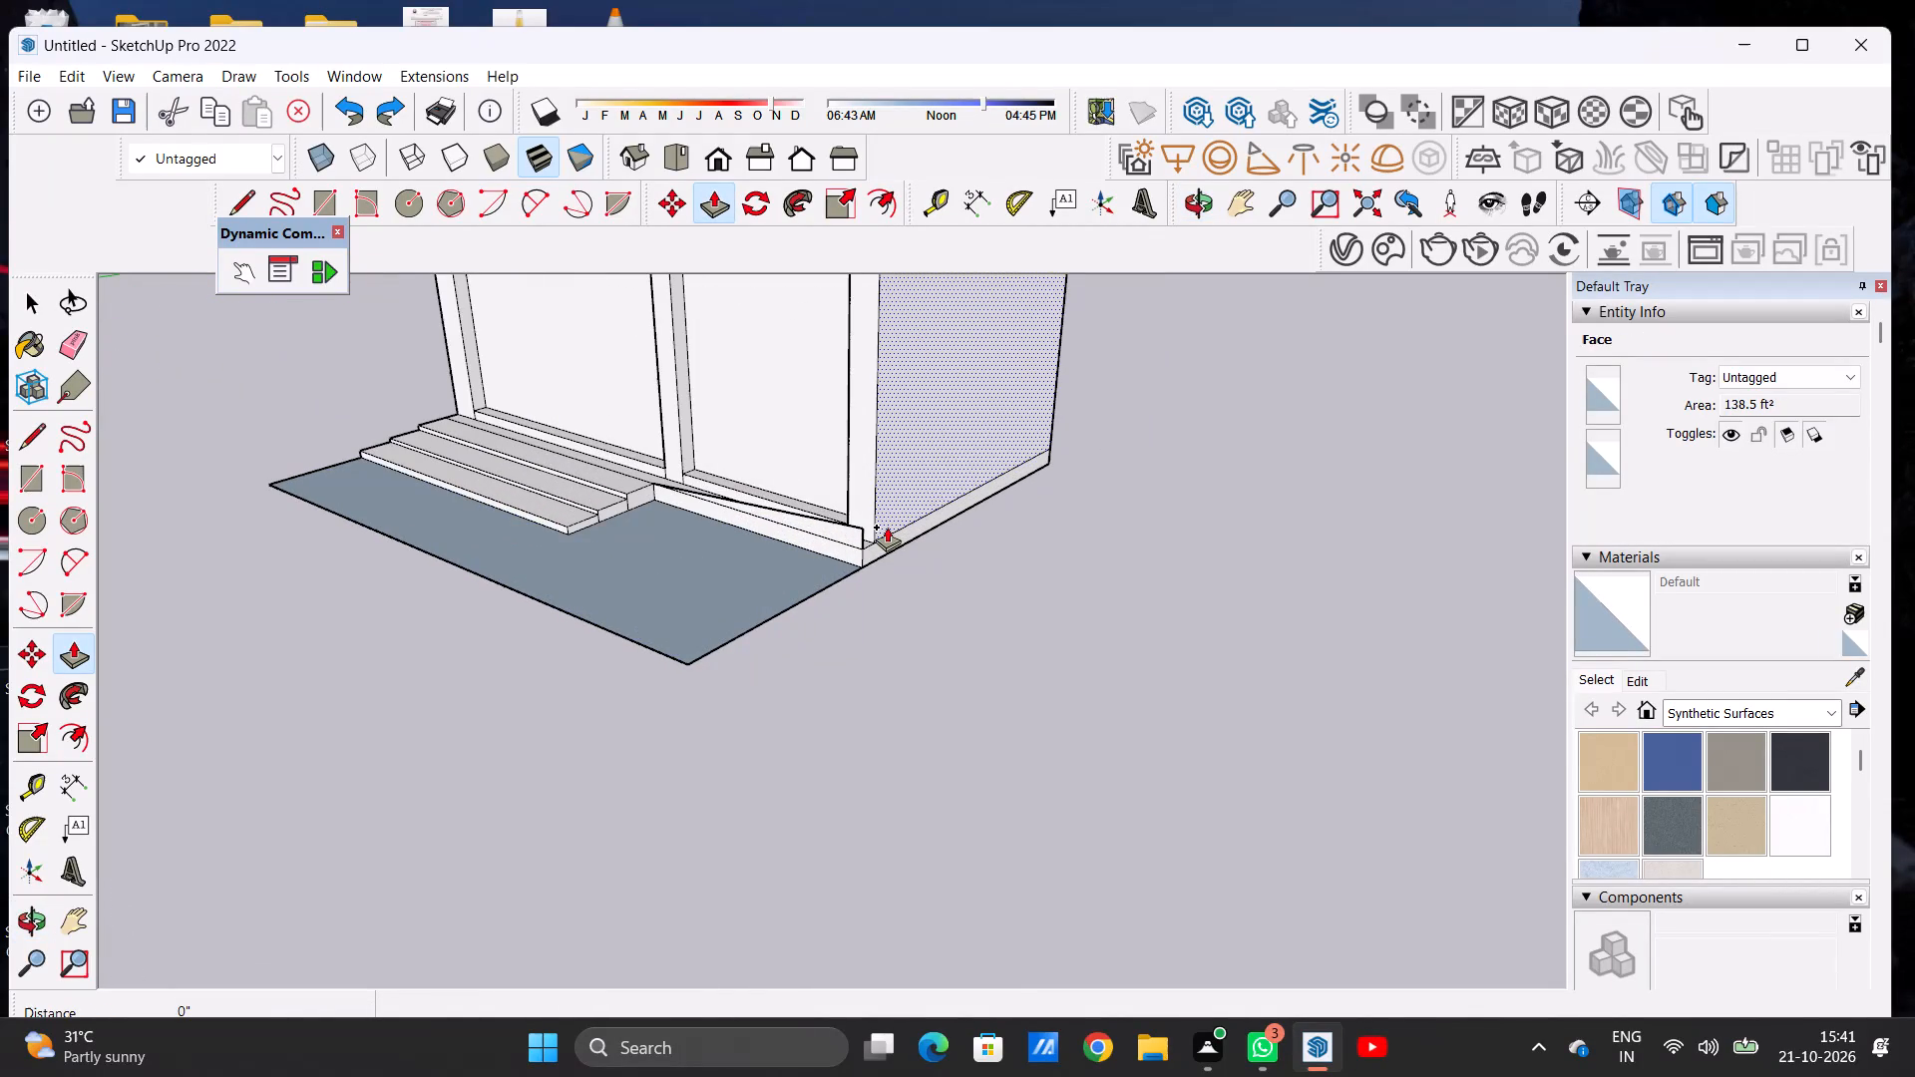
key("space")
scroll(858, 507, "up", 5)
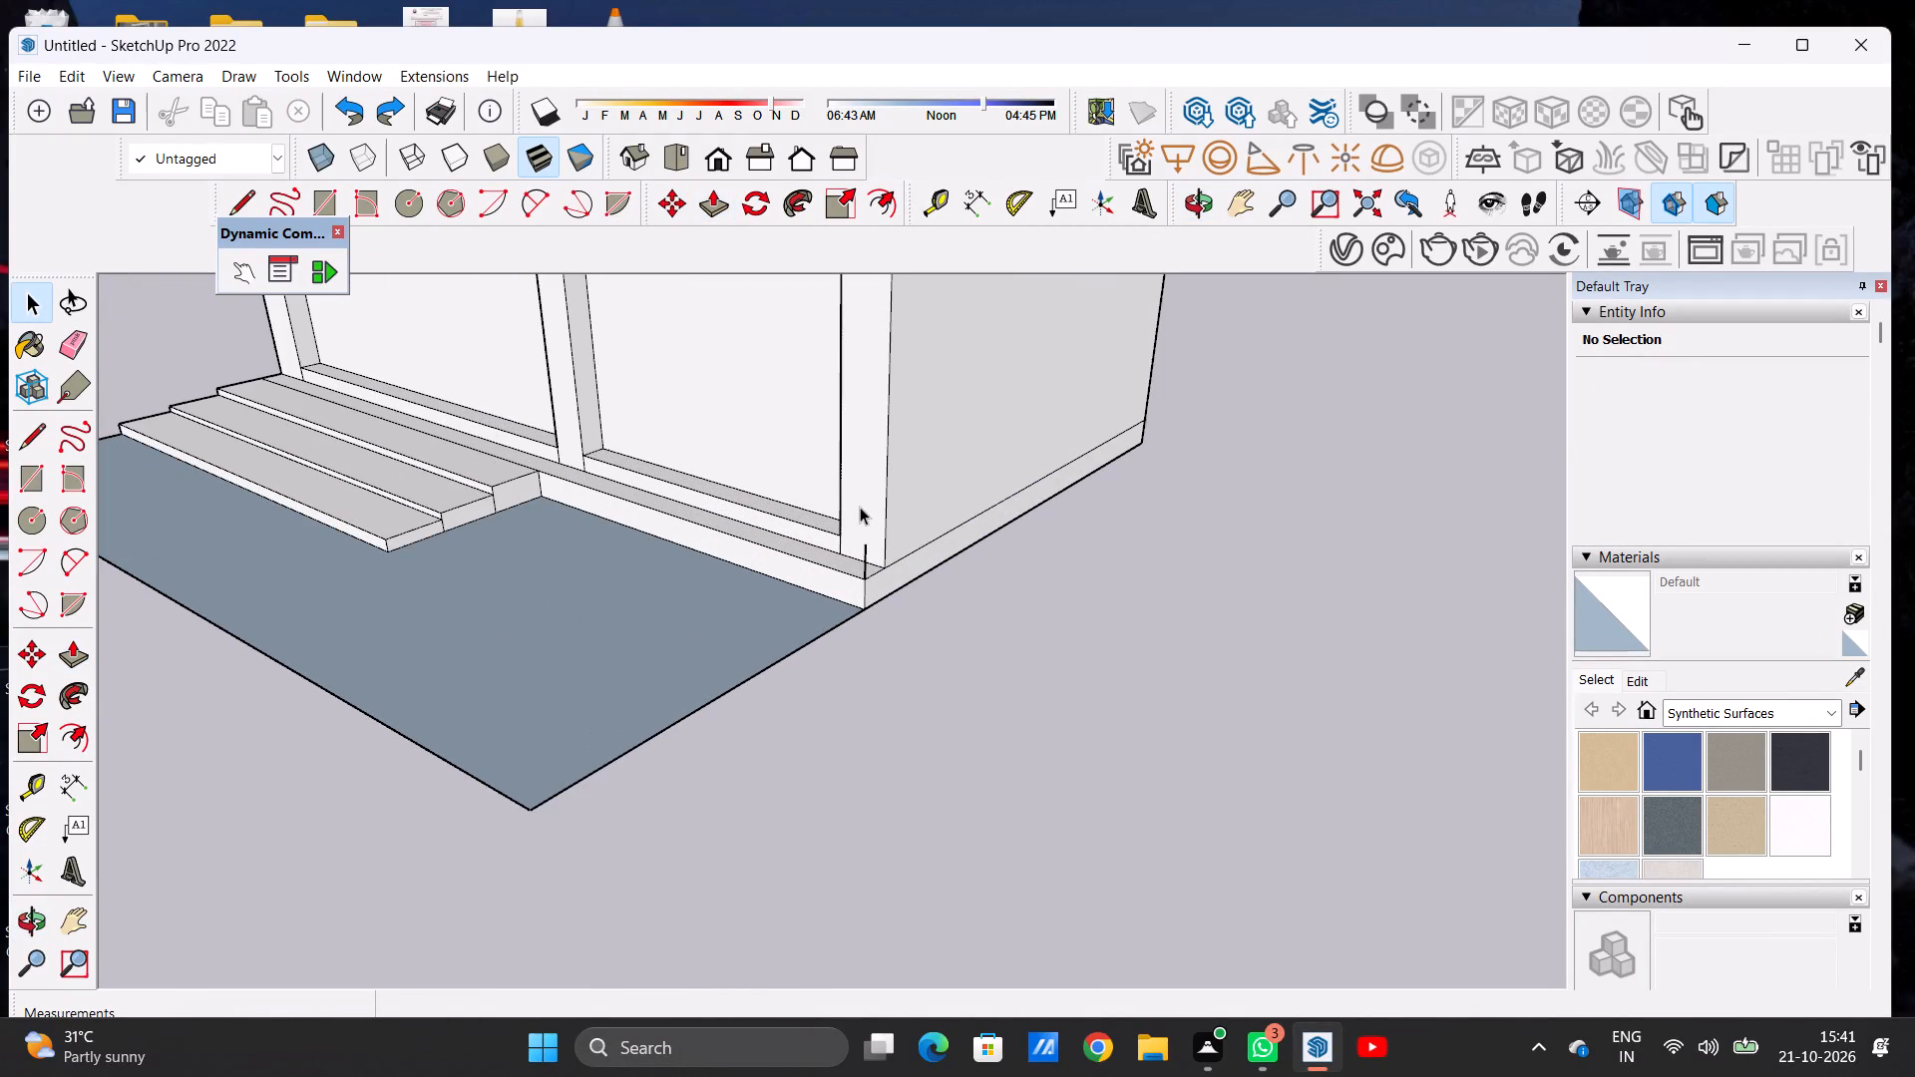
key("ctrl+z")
Examine the empty ground area beside the entrance steps from front and raised angled views.
scroll(861, 608, "down", 4)
middle_click_drag(643, 635, 849, 623)
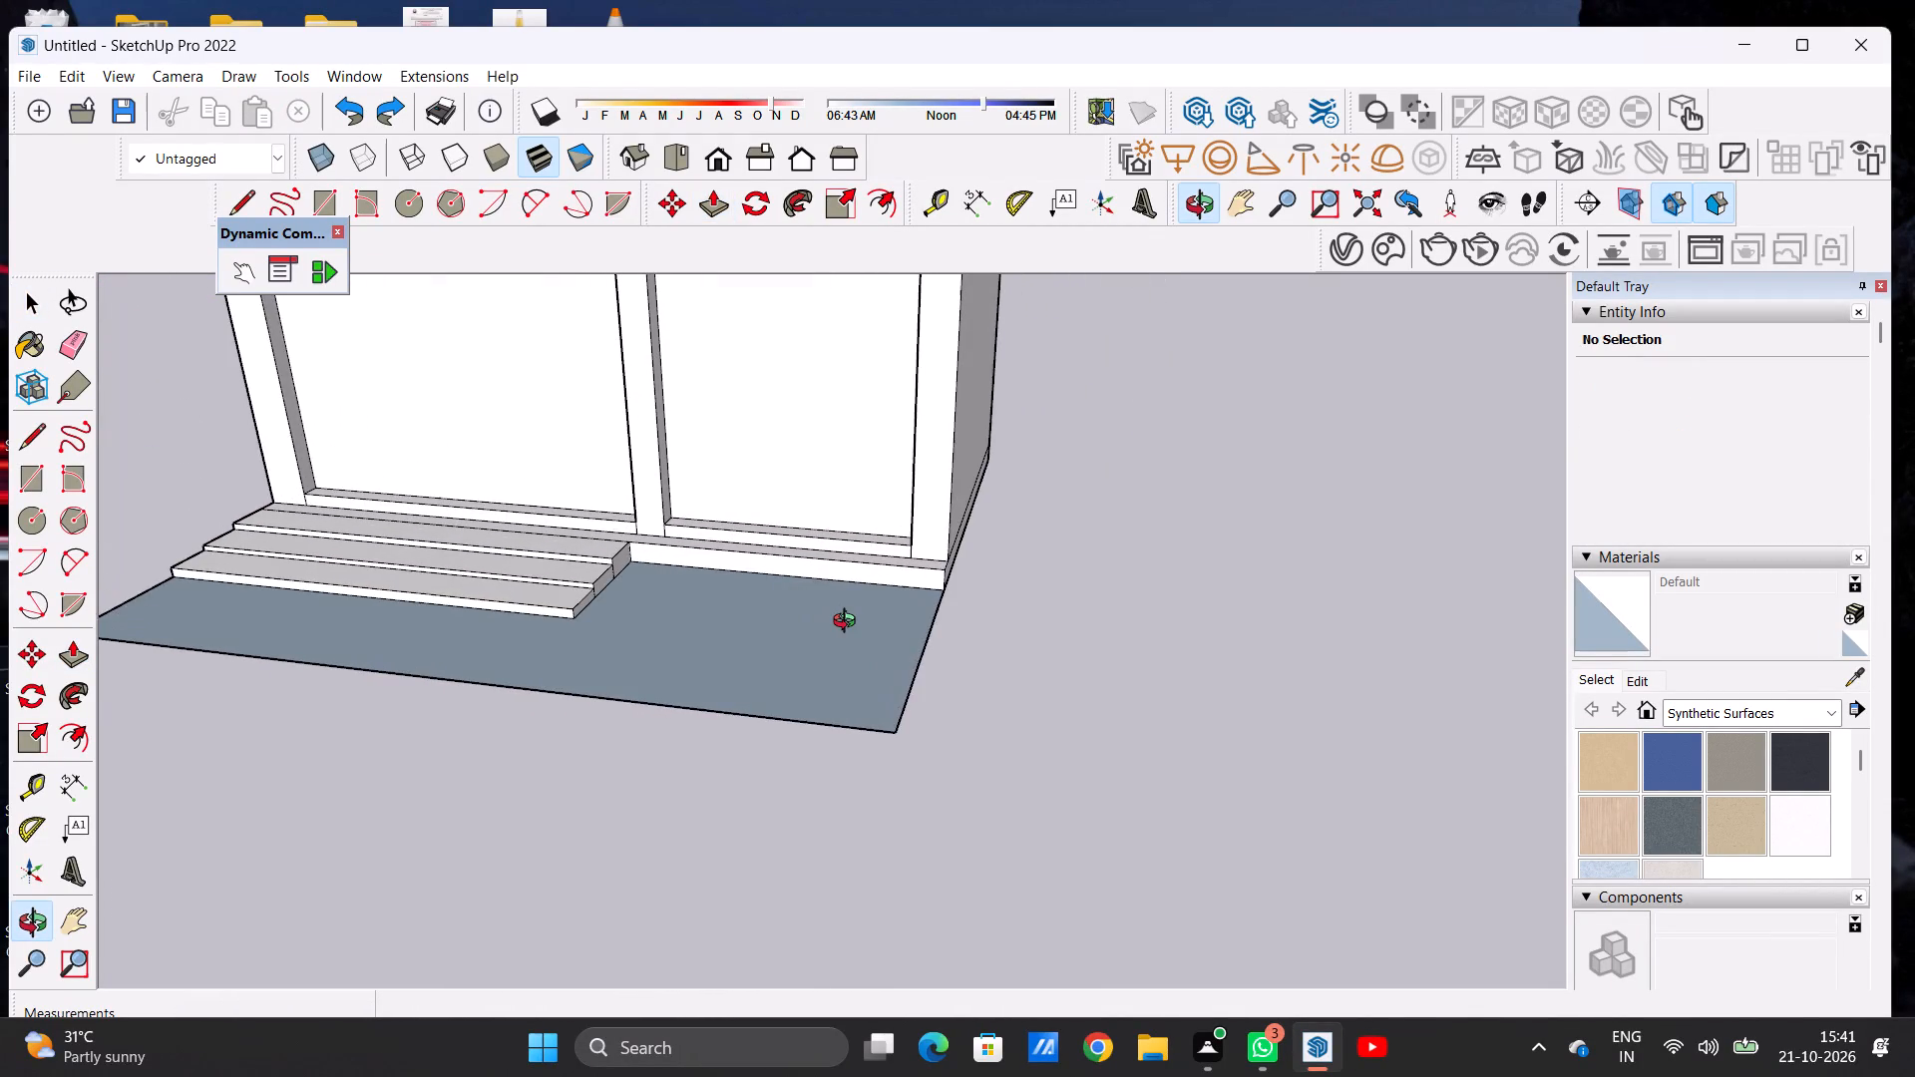
middle_click_drag(849, 623, 874, 683)
scroll(720, 545, "down", 10)
scroll(702, 597, "up", 3)
scroll(702, 608, "down", 1)
scroll(702, 611, "up", 3)
middle_click_drag(662, 576, 587, 679)
scroll(621, 629, "up", 7)
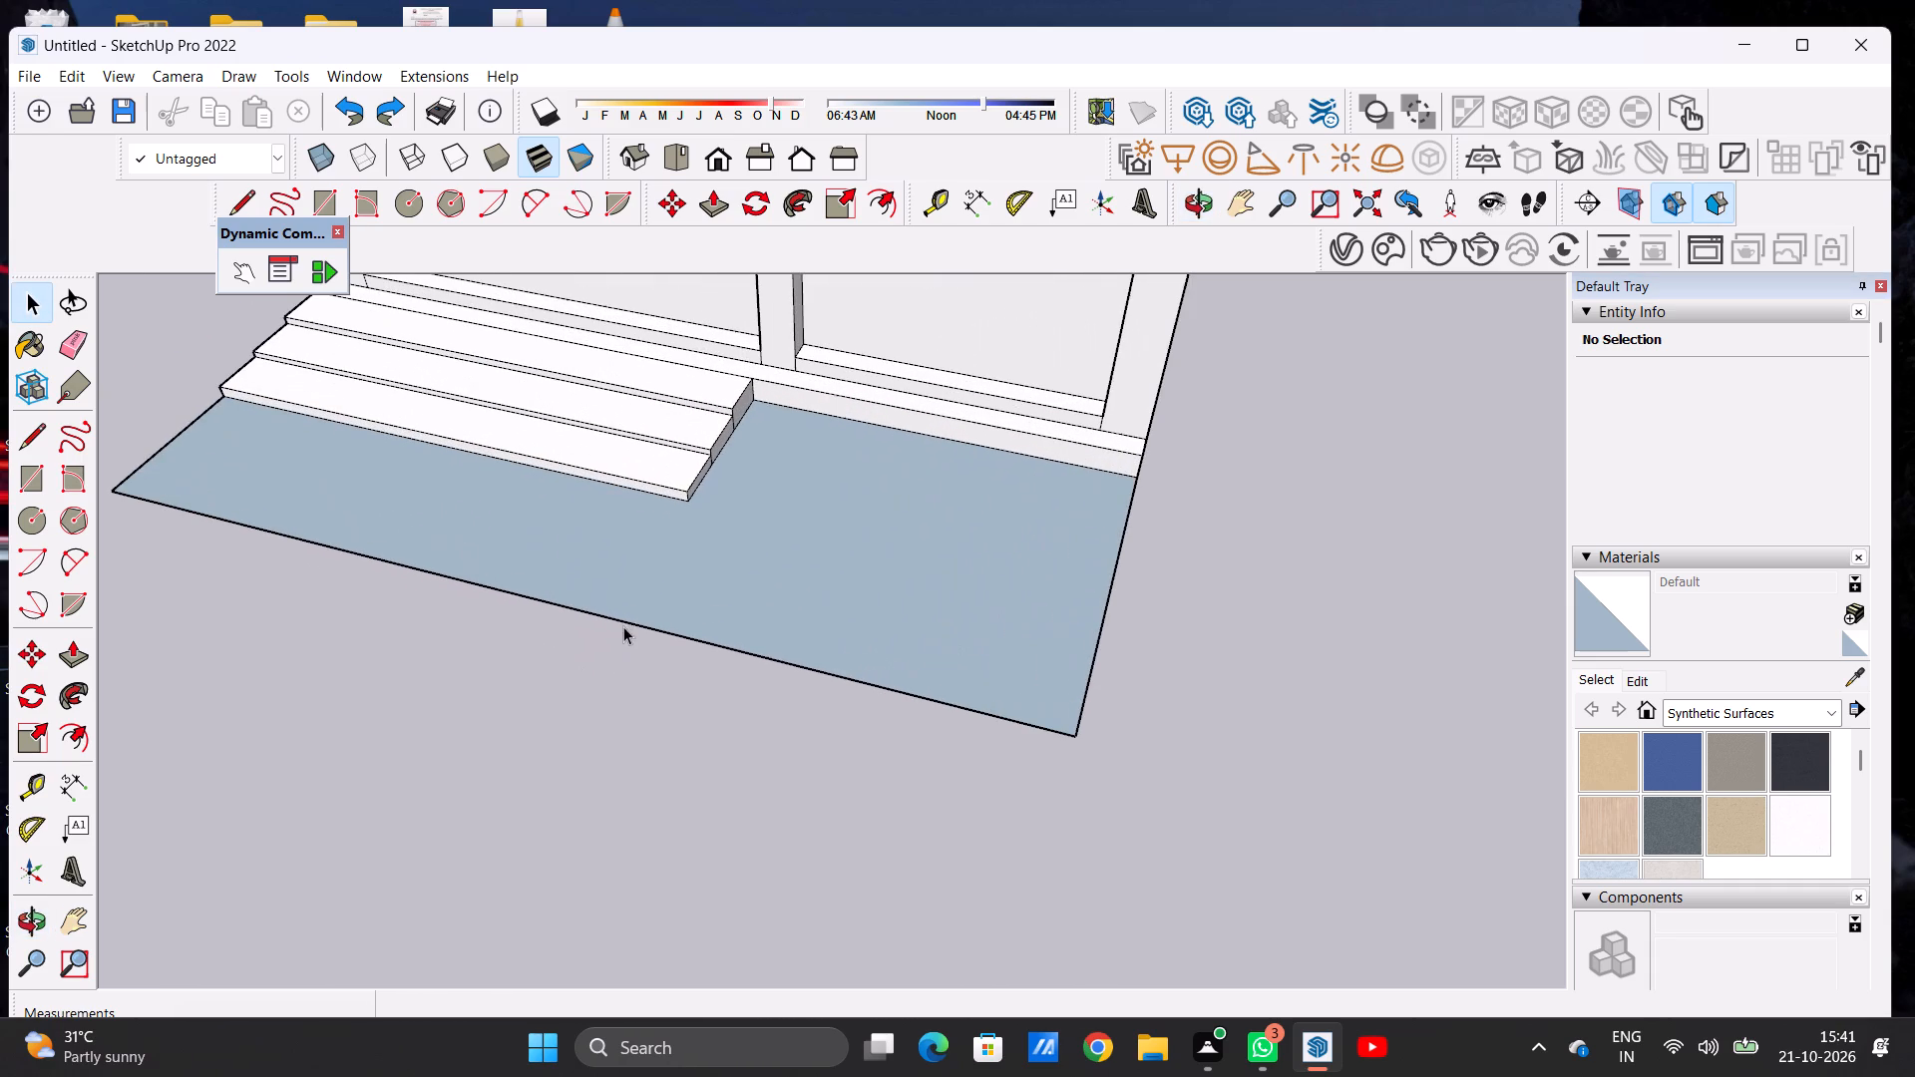
Split the ground face with a line about 9' 4 3/4" long from the plinth at the steps' inner corner to the front edge.
key("l")
scroll(743, 425, "up", 5)
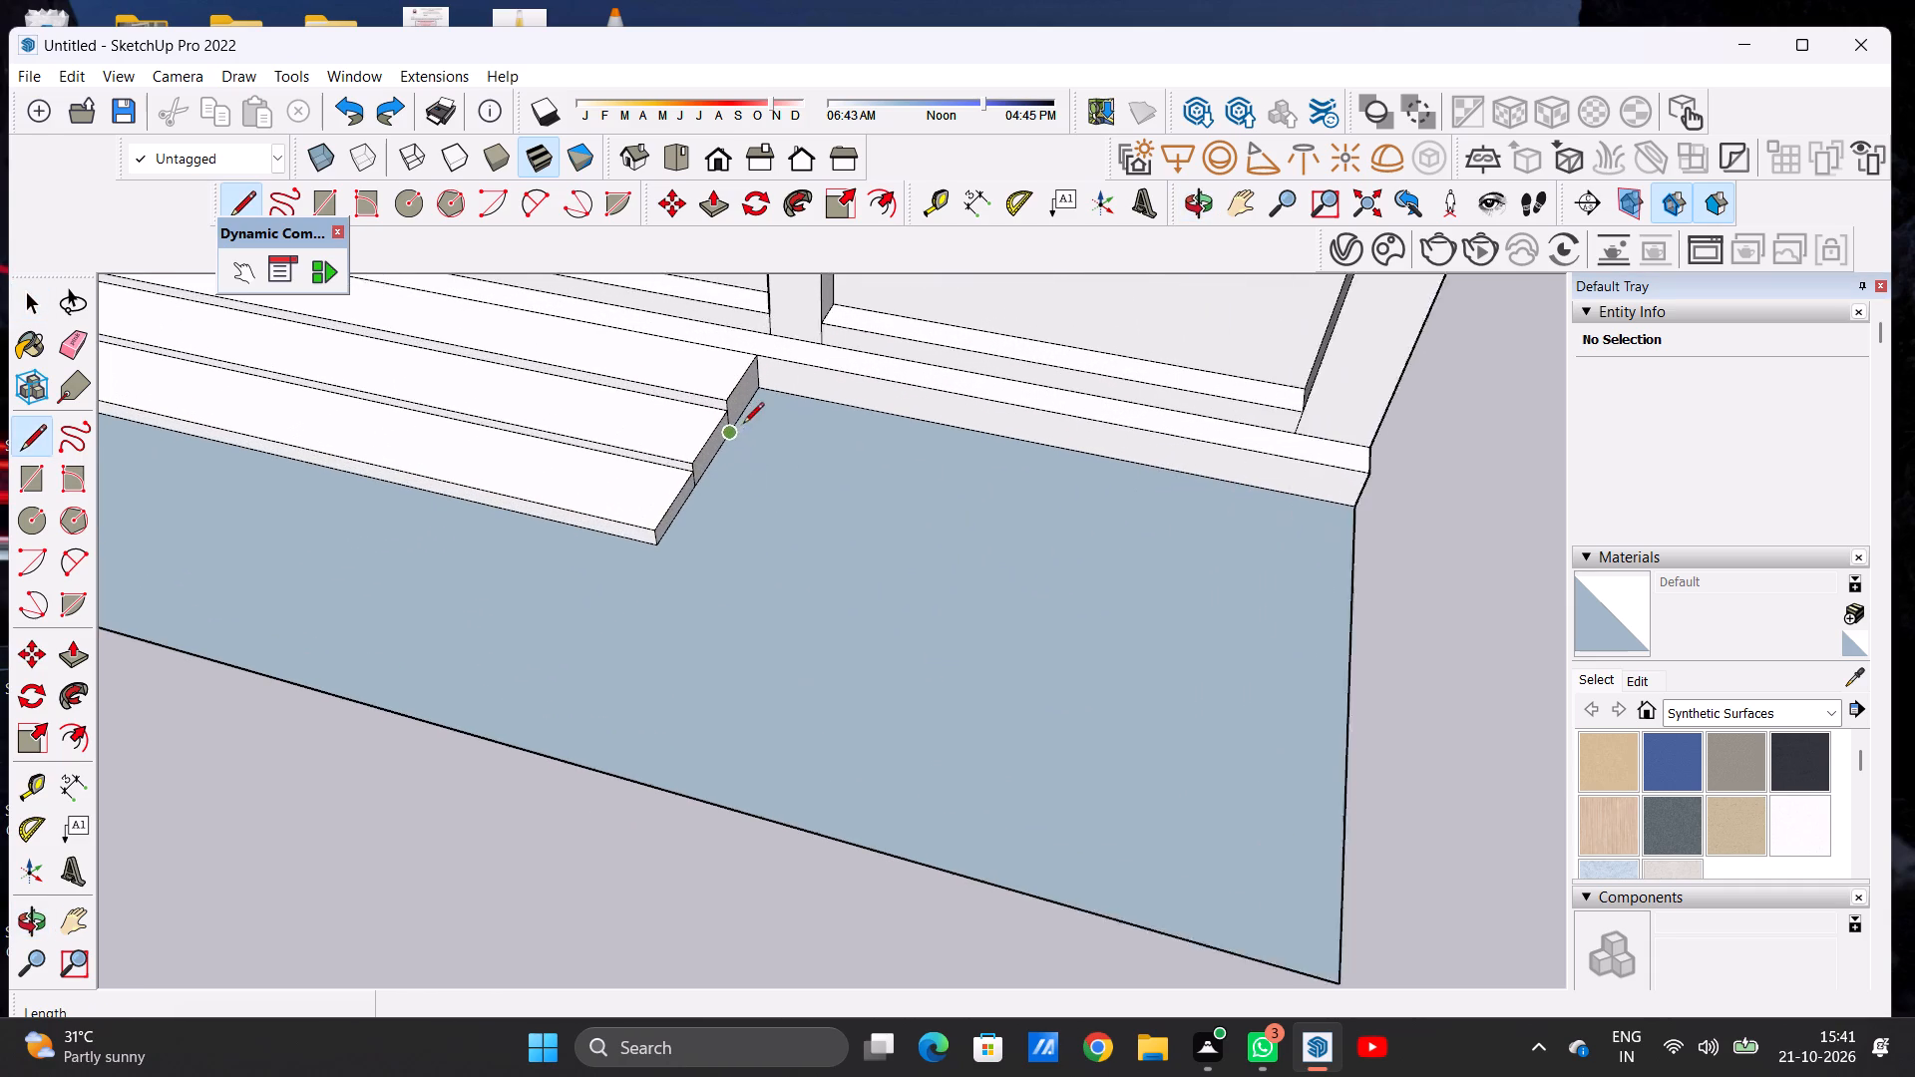
left_click(760, 393)
scroll(731, 465, "down", 6)
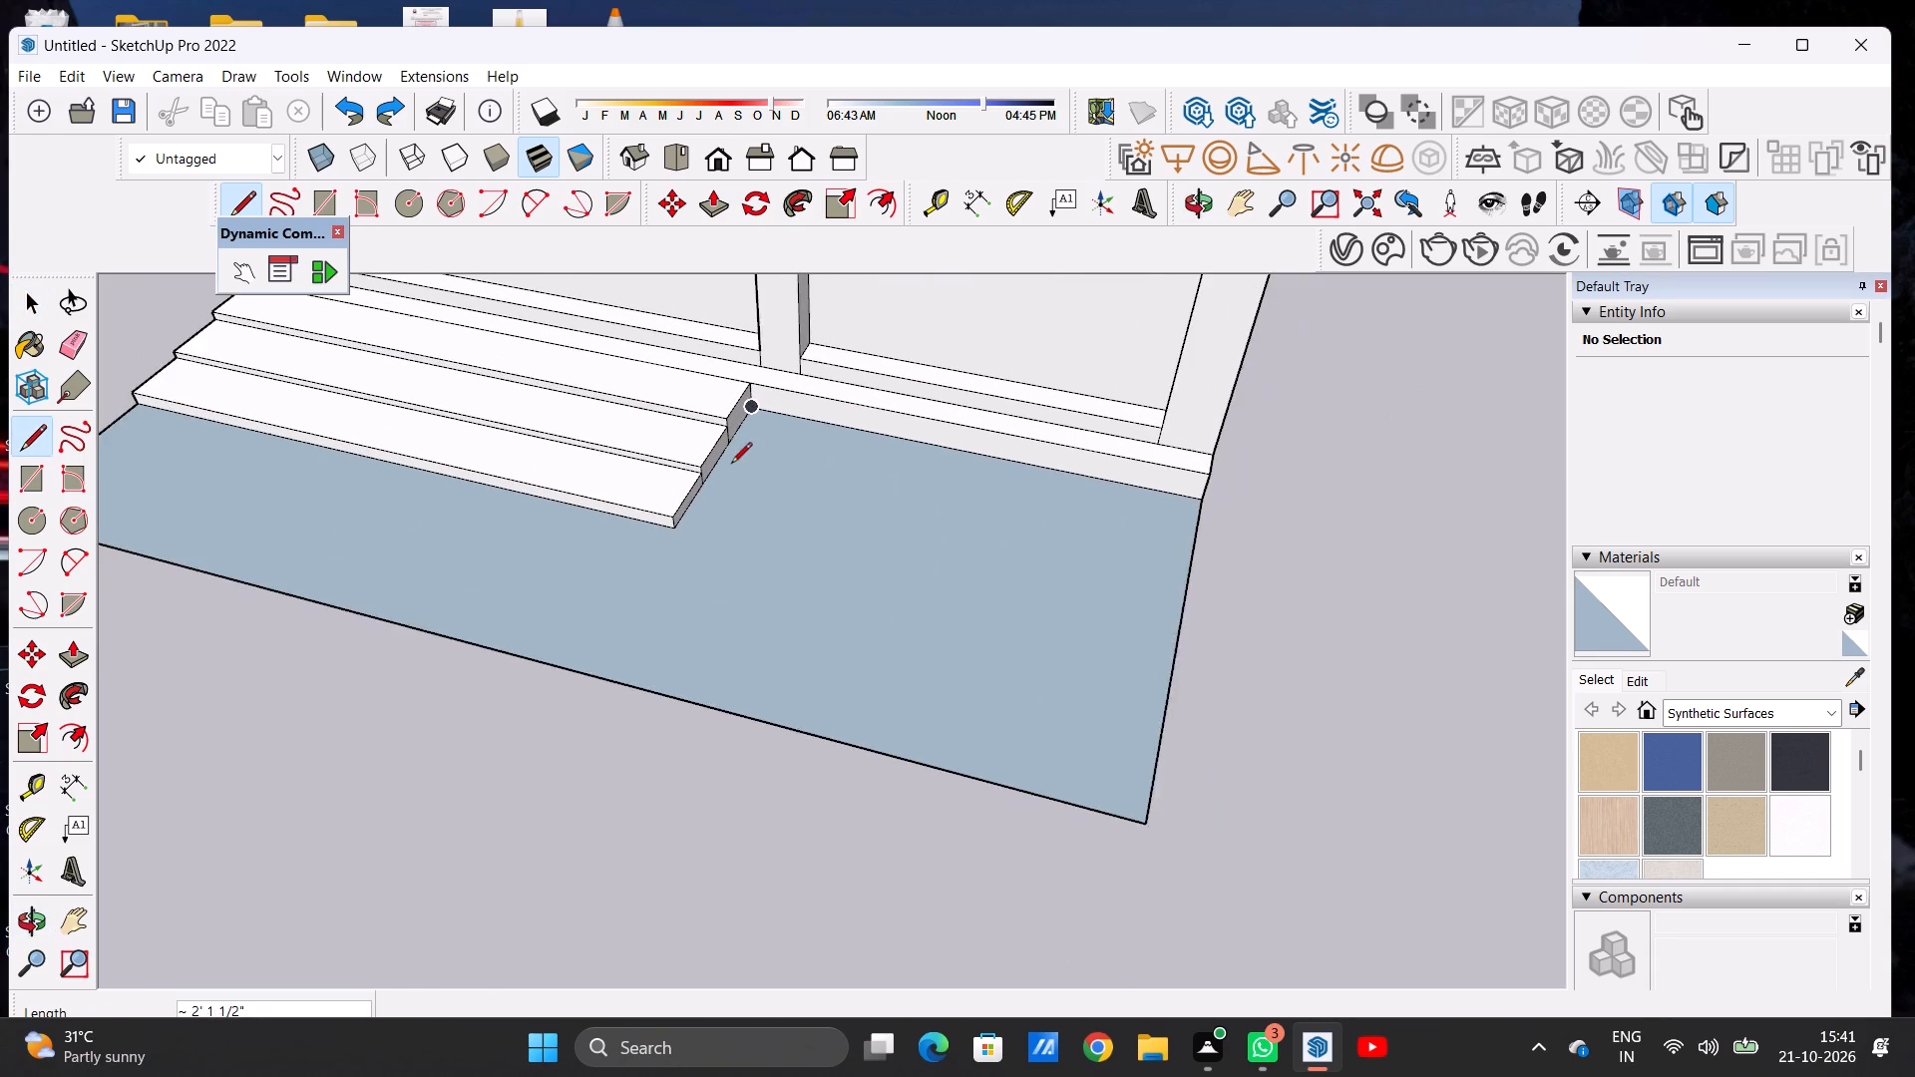
scroll(655, 575, "up", 5)
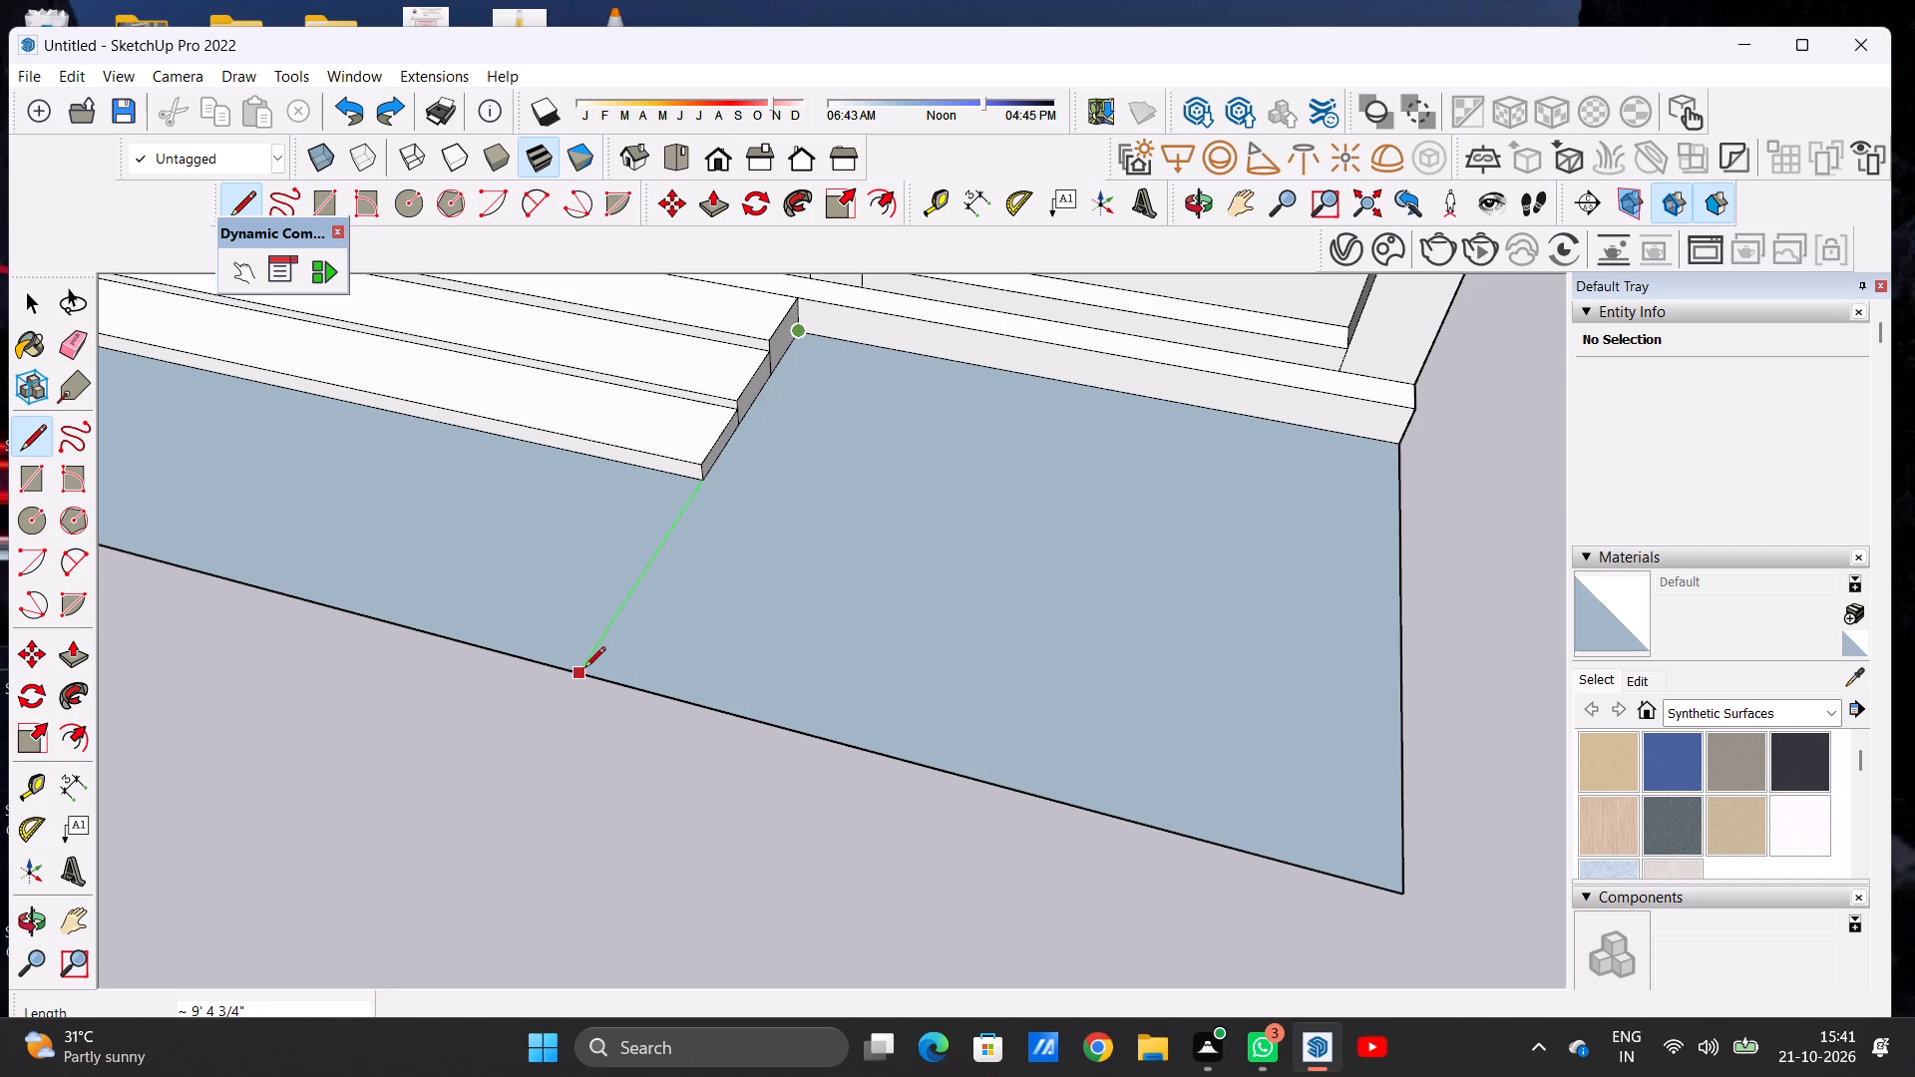
left_click(580, 671)
key("space")
Copy the ground face beside the steps, with its edges, about 17' 9" along the red axis, away from the house.
left_click(837, 674)
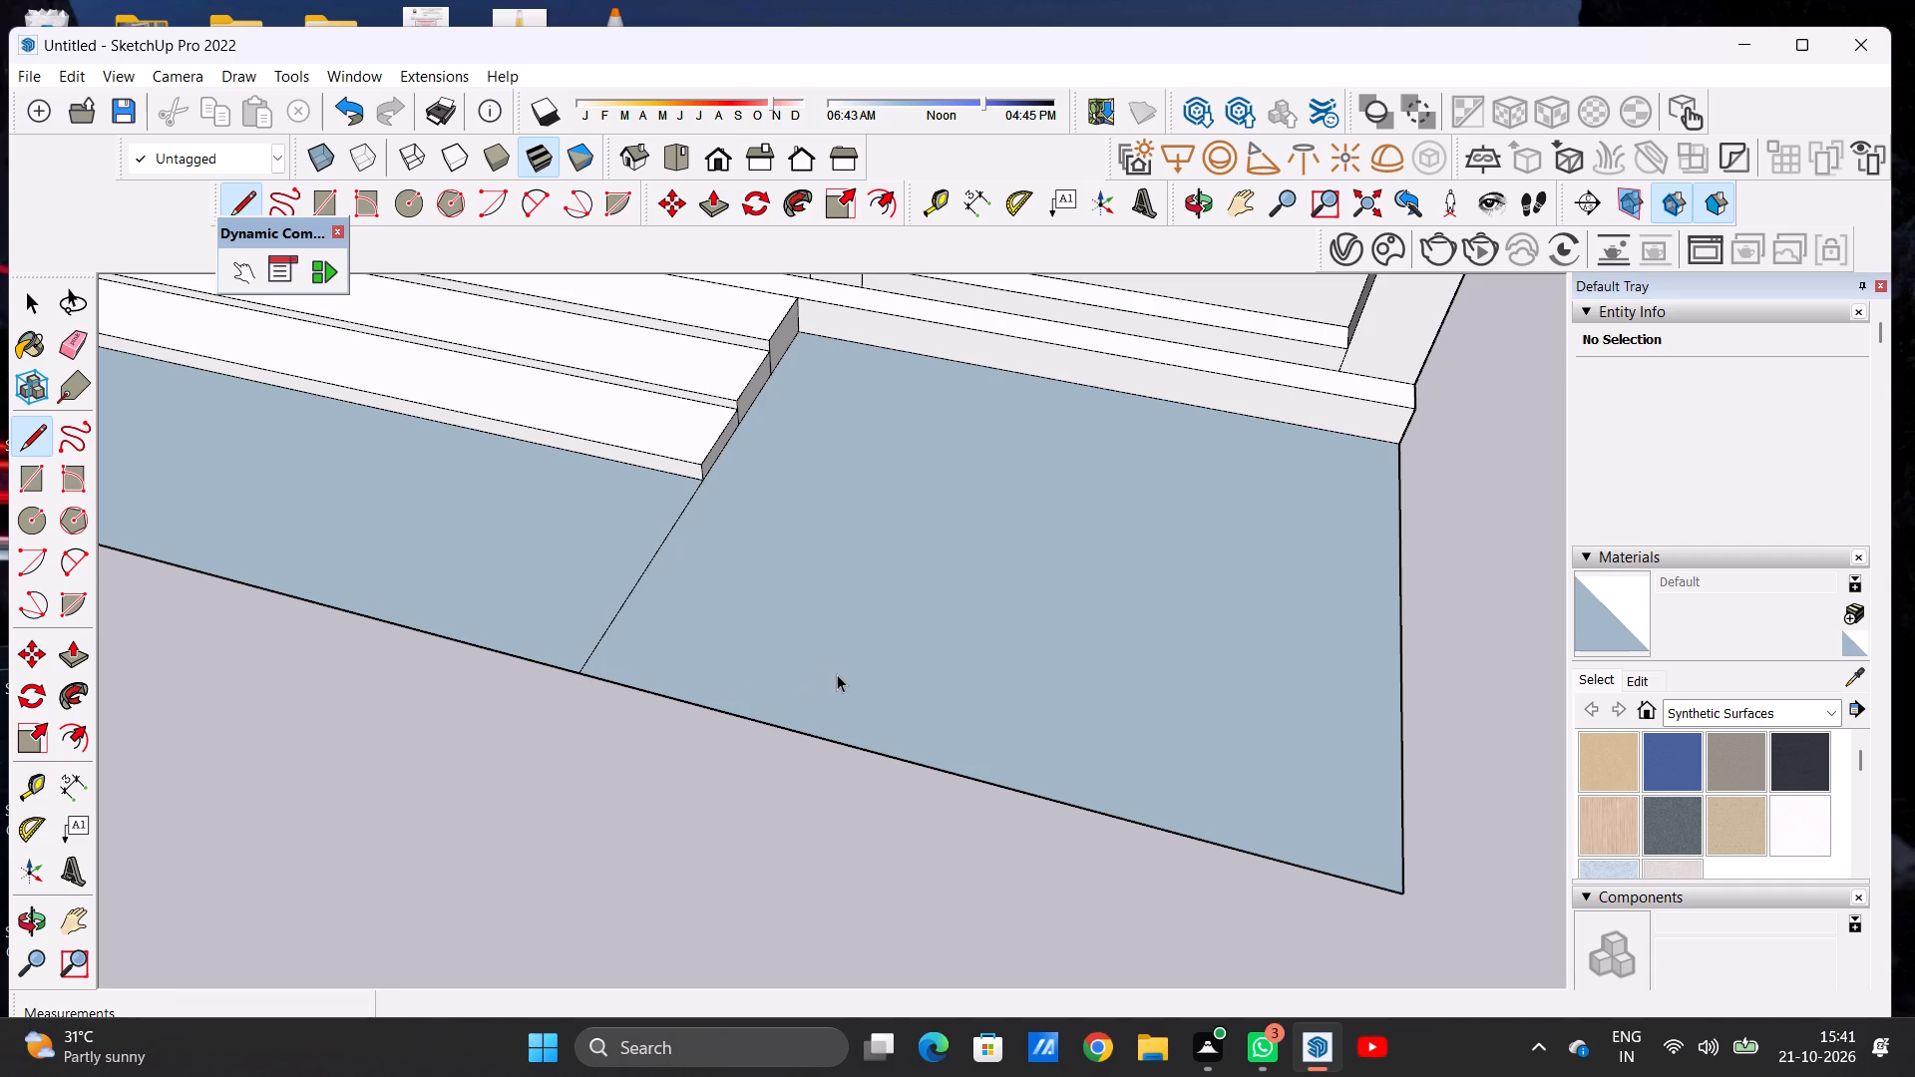
left_click(837, 674)
scroll(792, 667, "down", 10)
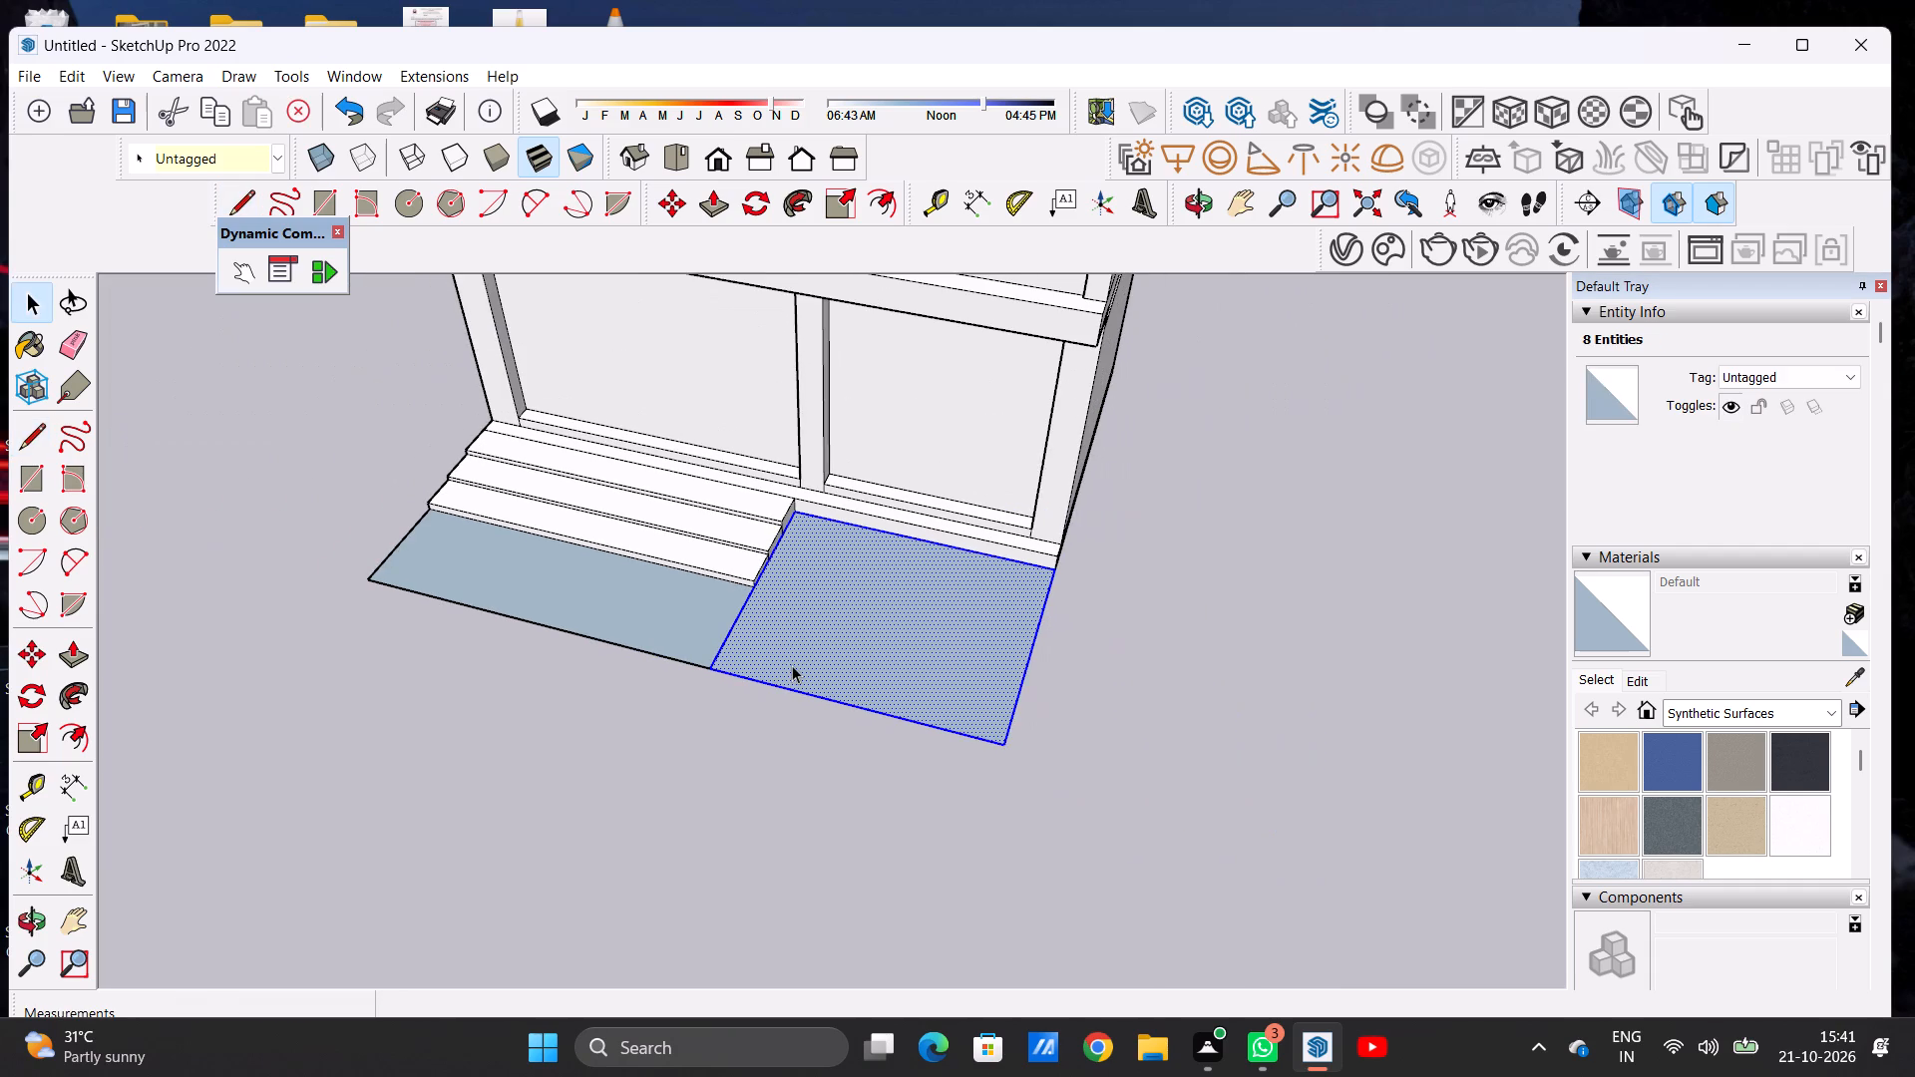
key("m")
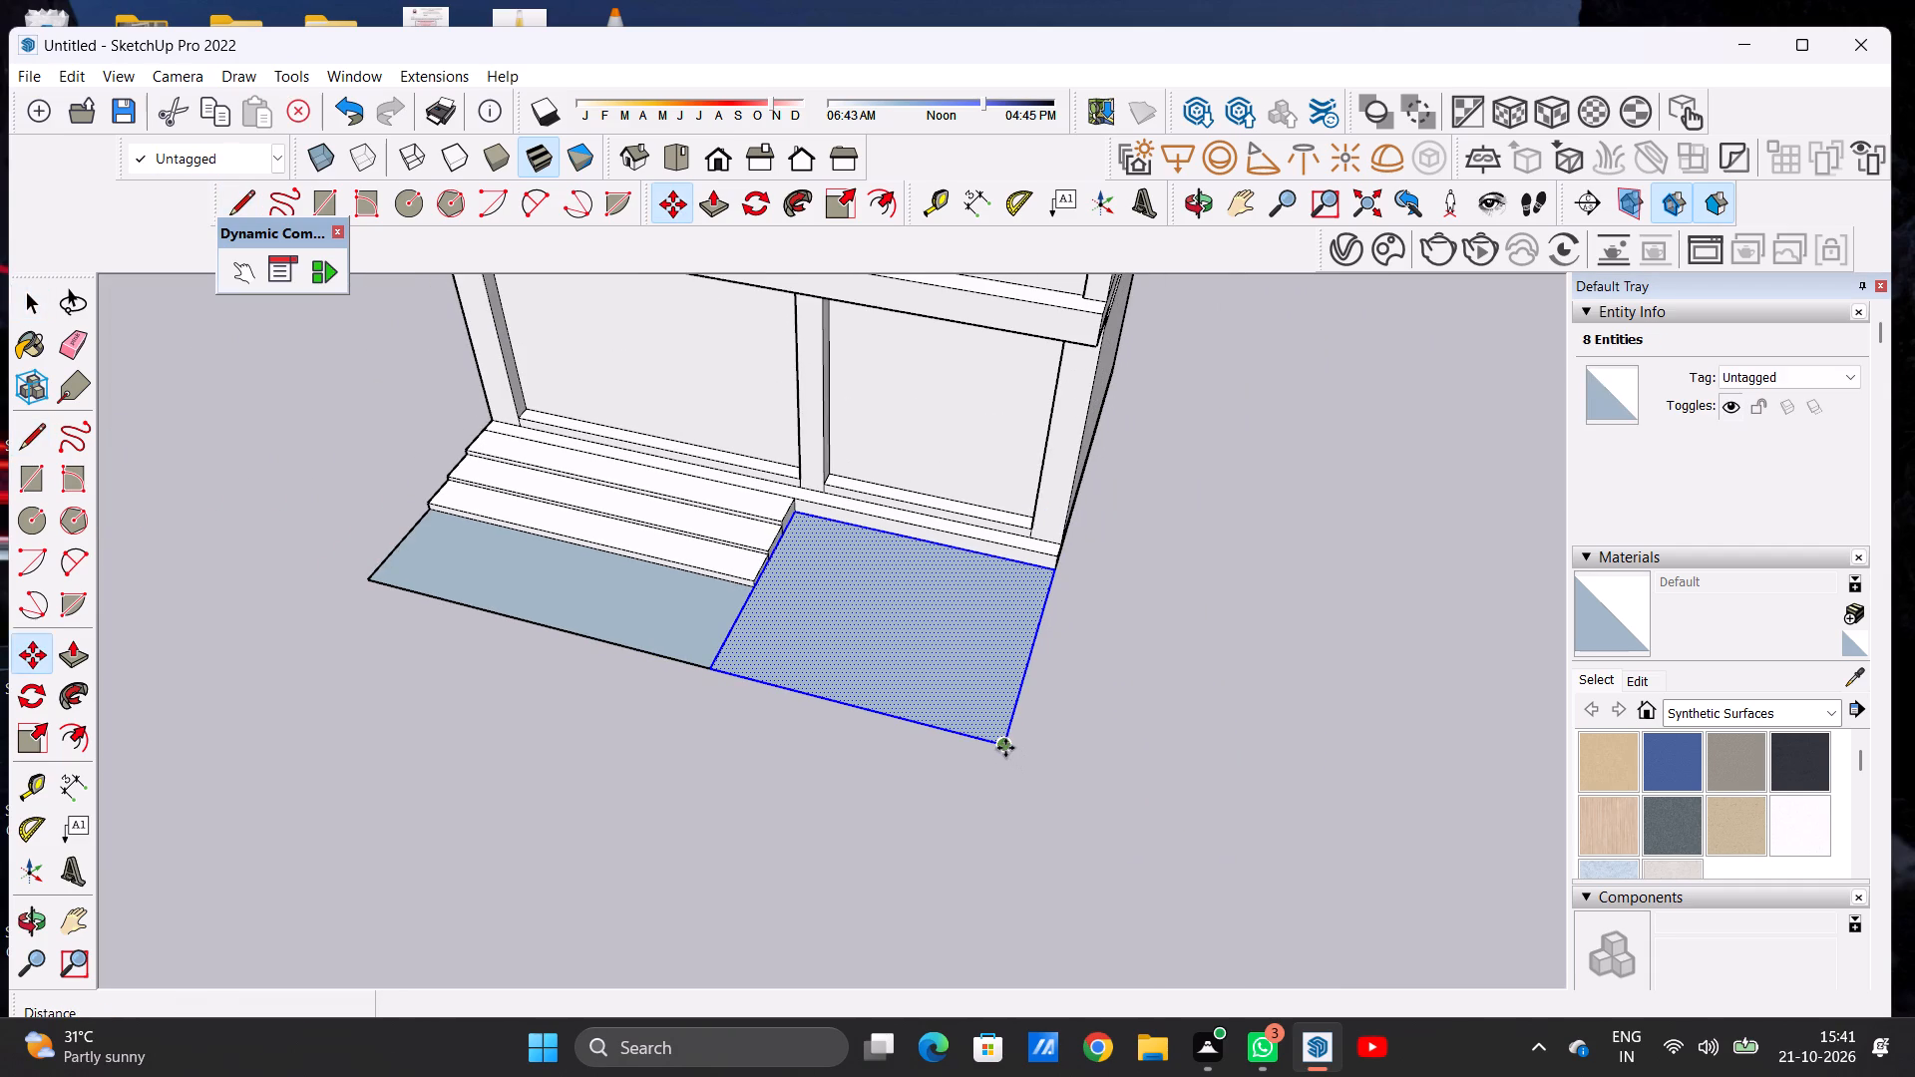
left_click(1005, 748)
scroll(950, 710, "down", 14)
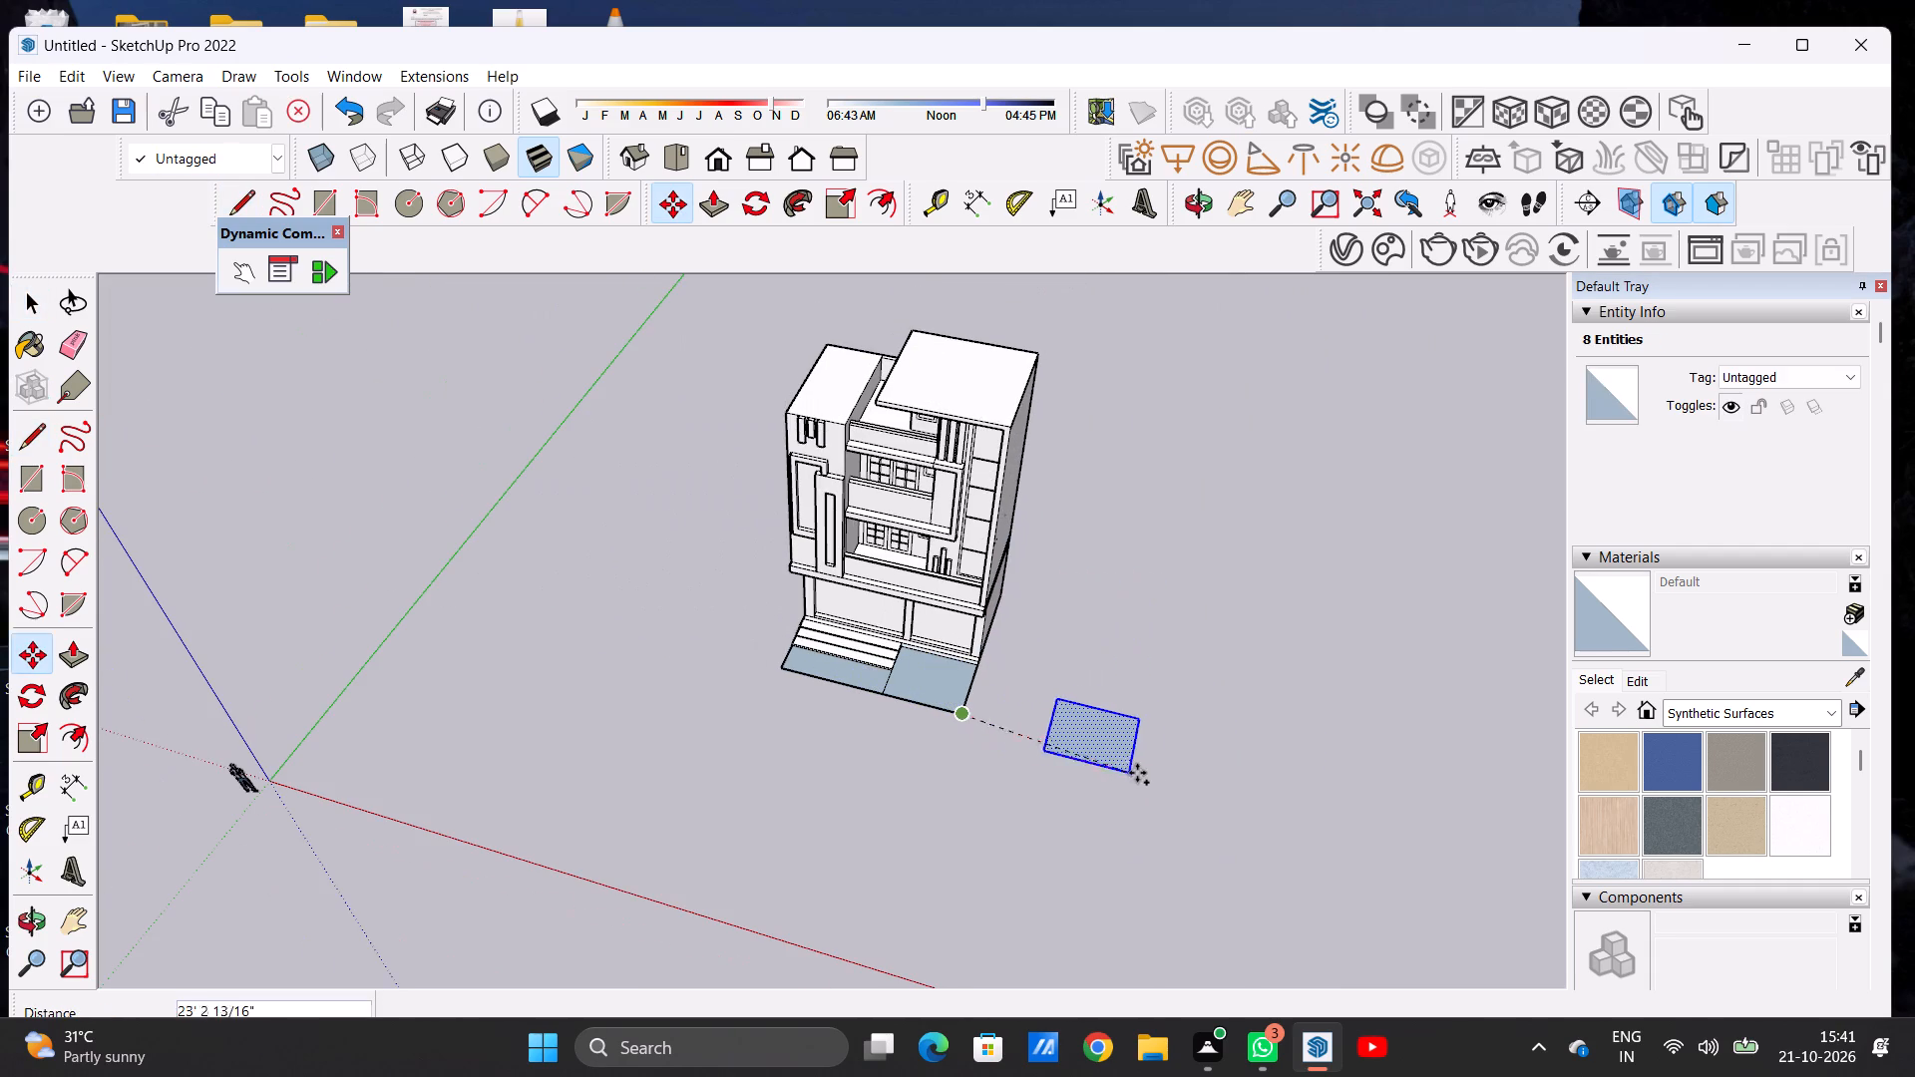
left_click(1089, 757)
key("space")
left_click(1126, 668)
Draw a vertical line about 1' 11 11/16" high at the outer back corner of the copied ground face.
scroll(1059, 788, "up", 7)
middle_click_drag(1090, 708, 1070, 688)
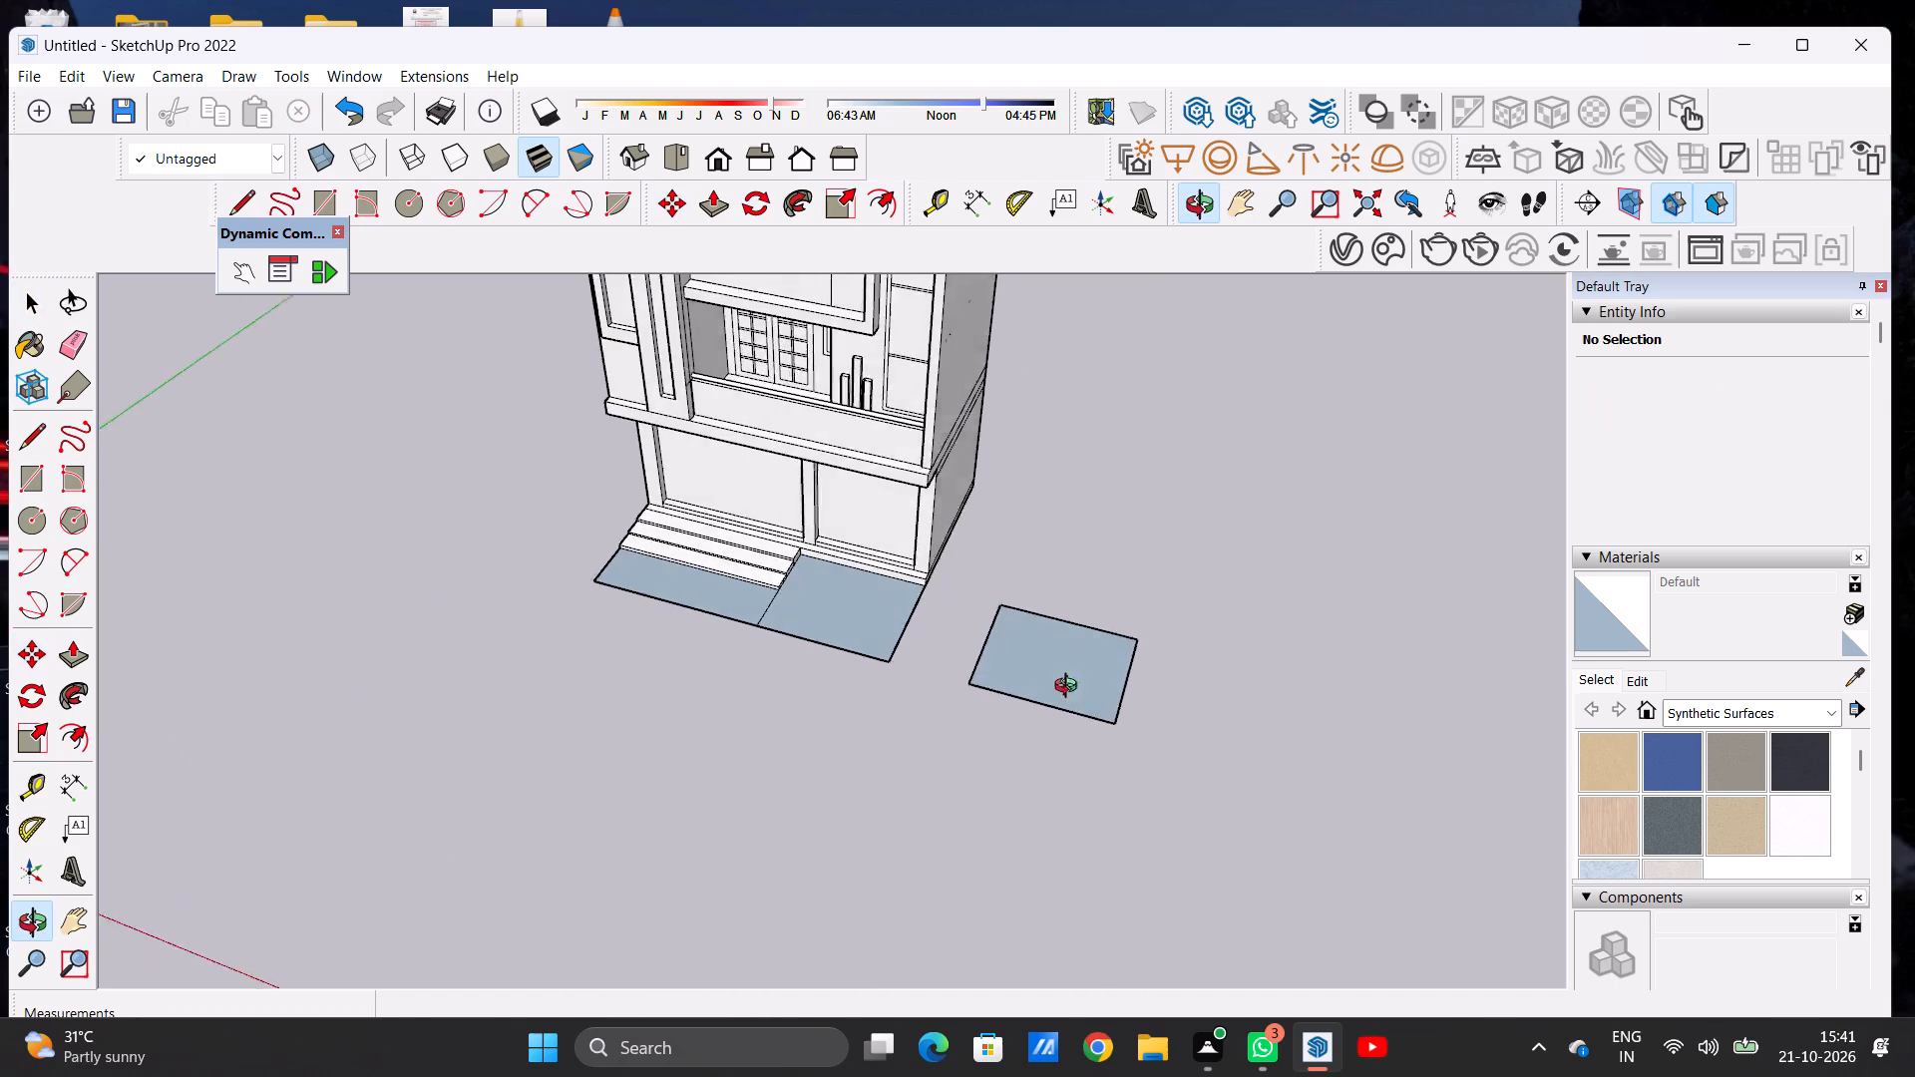
middle_click_drag(1070, 688, 708, 513)
scroll(997, 734, "up", 4)
middle_click_drag(1092, 730, 756, 715)
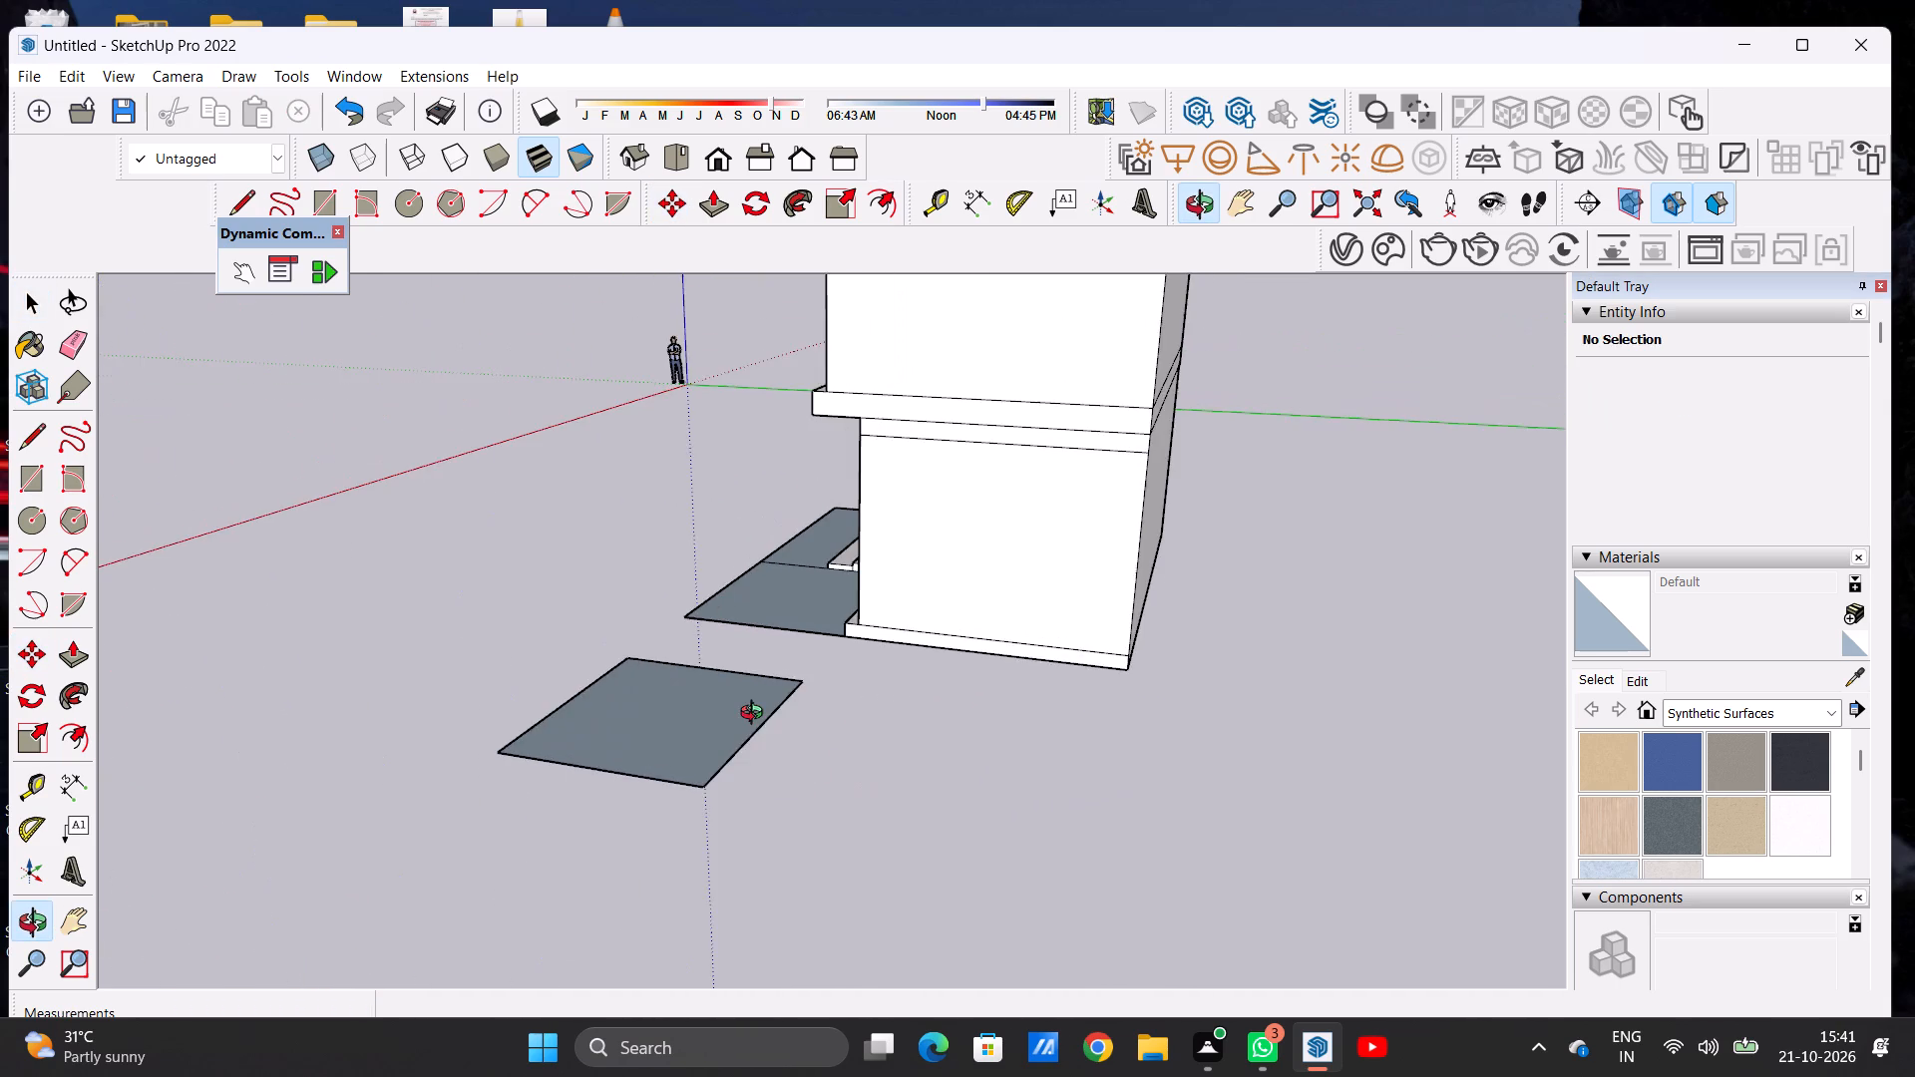
middle_click_drag(756, 715, 979, 732)
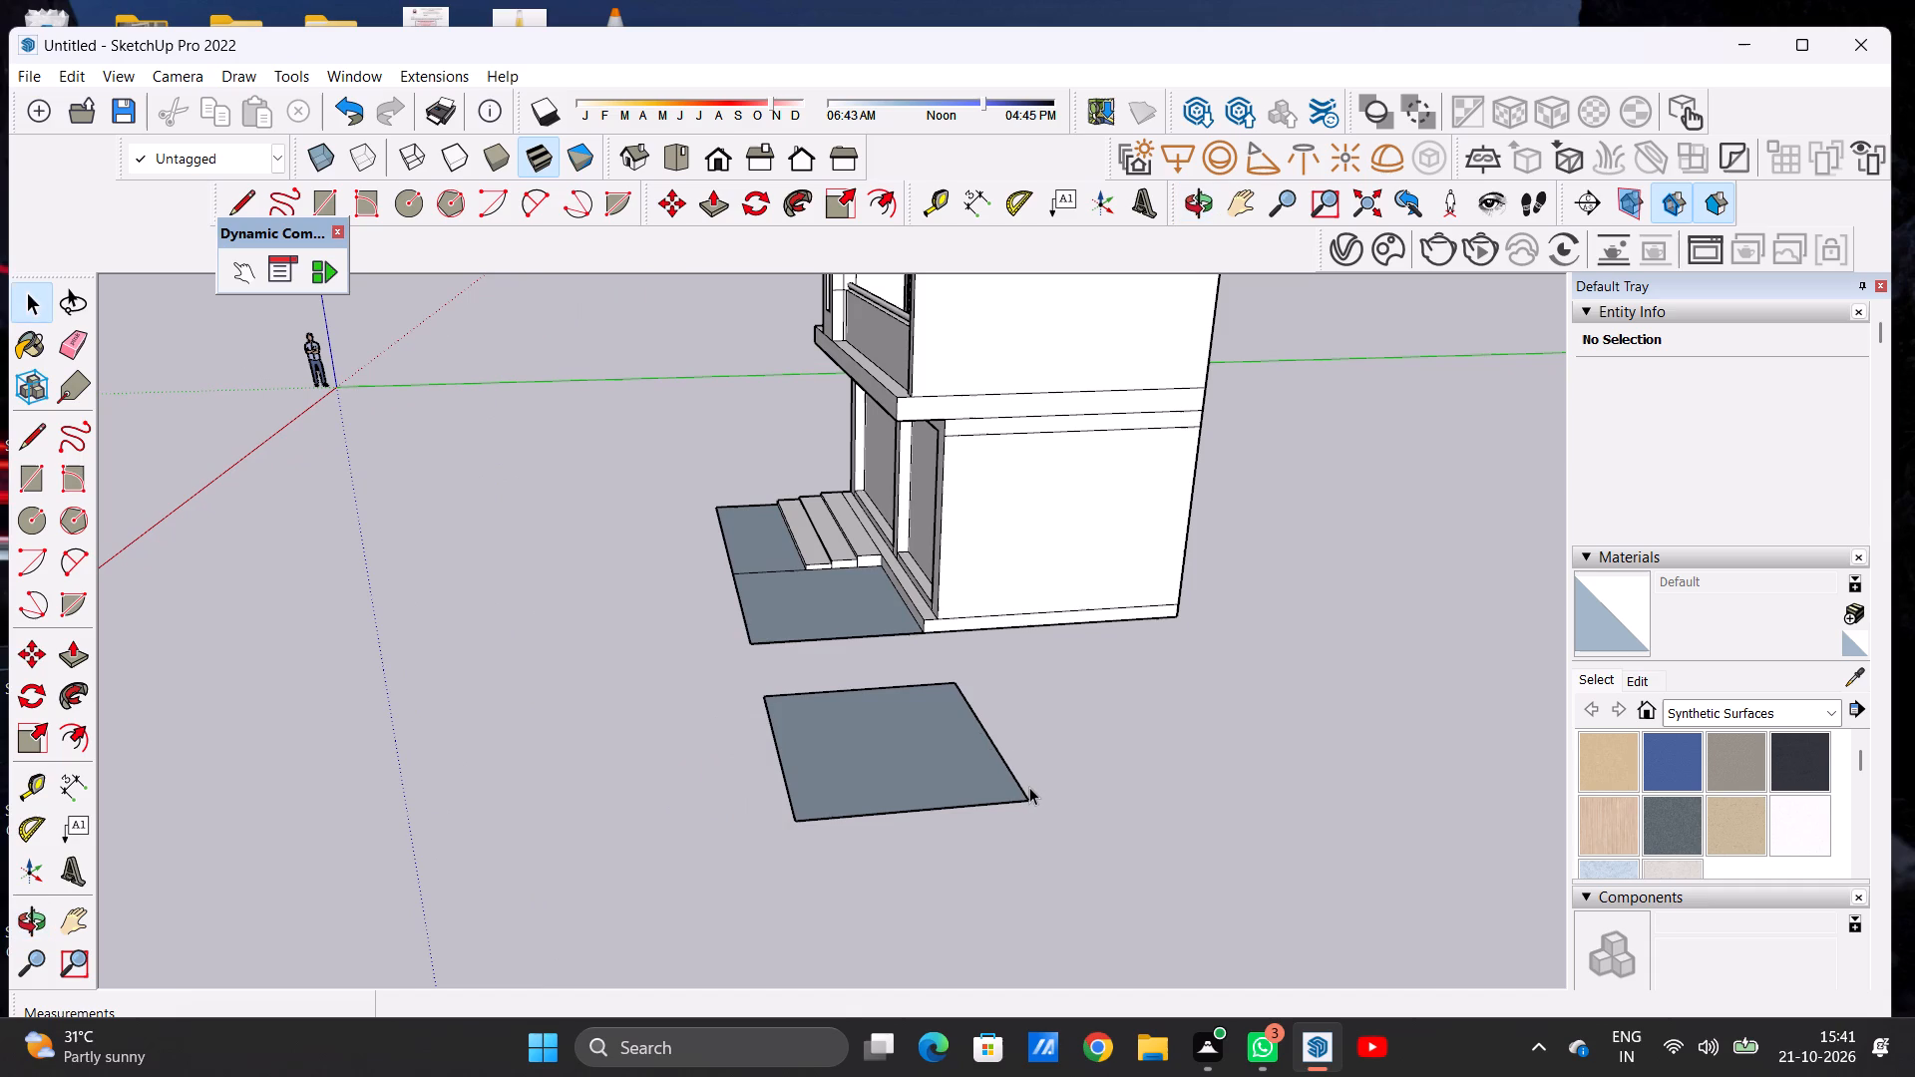
key("l")
scroll(1029, 787, "up", 5)
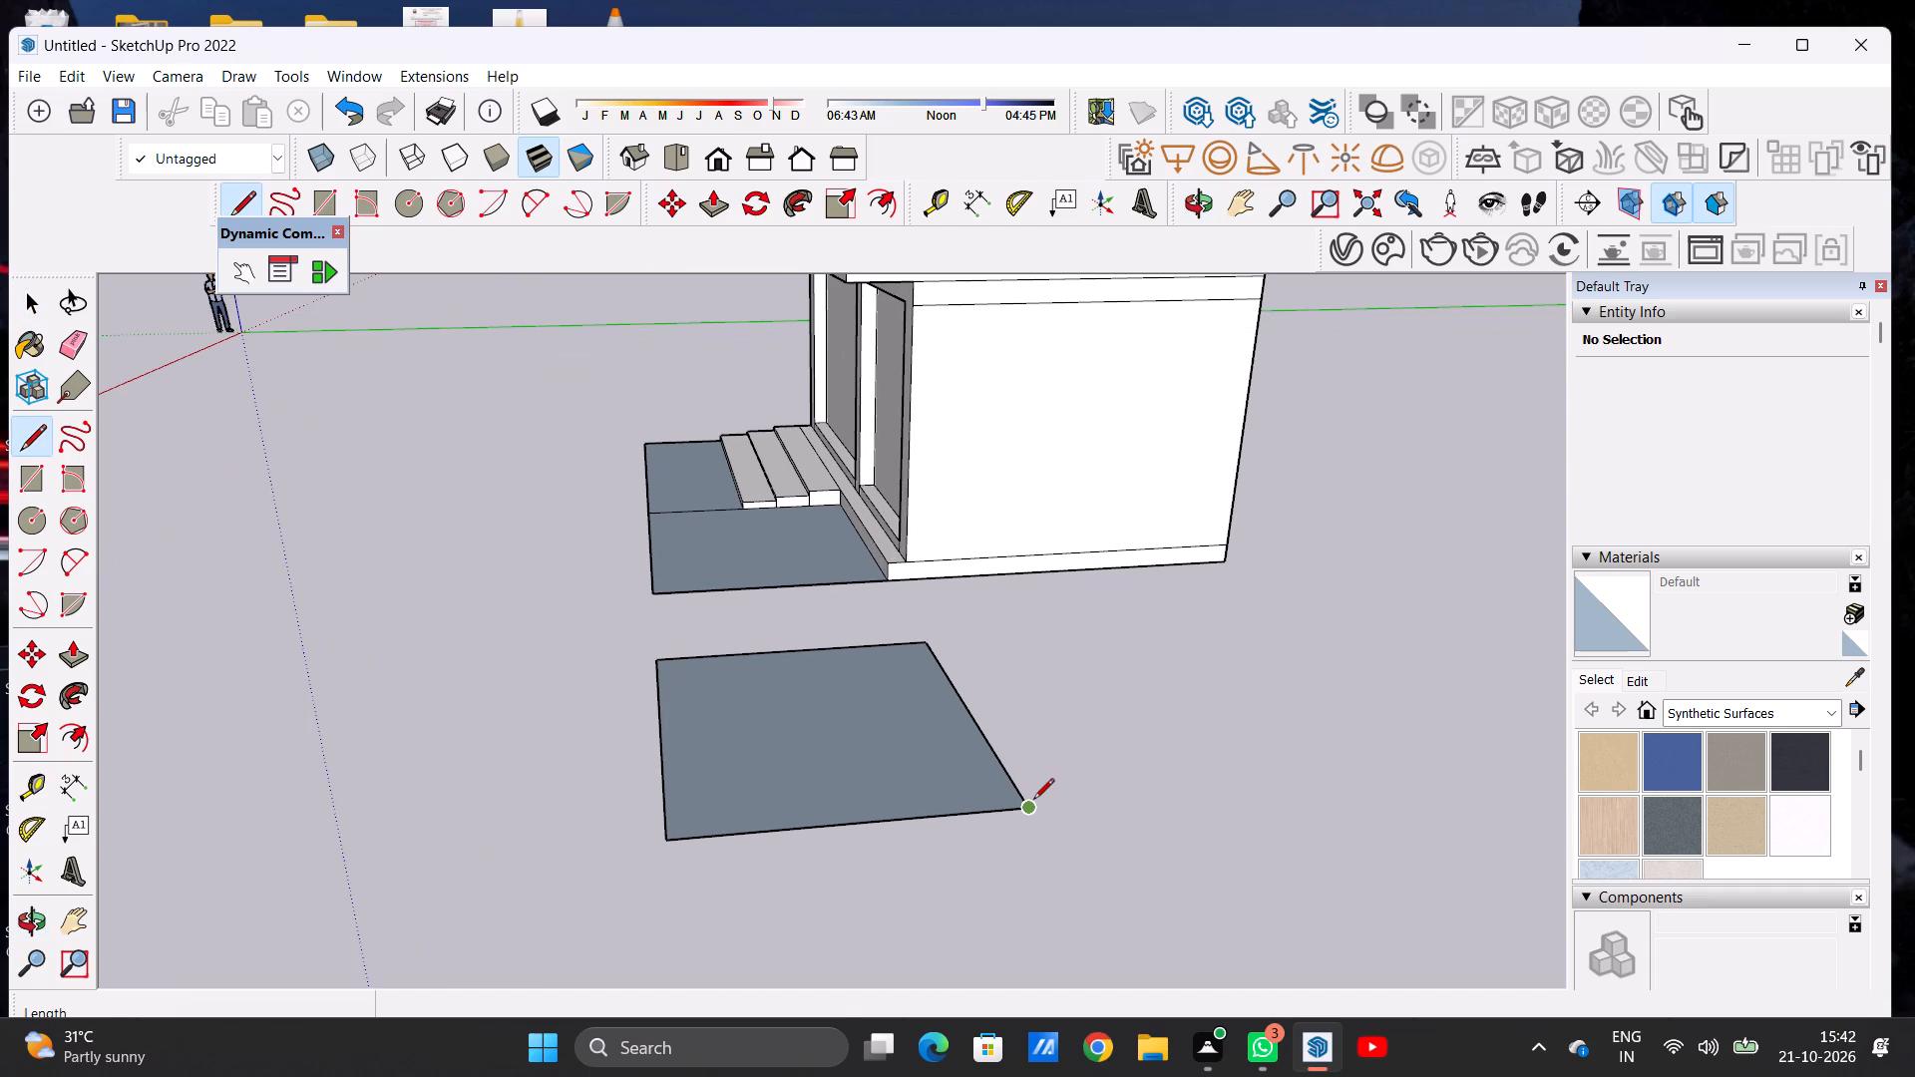
left_click(1033, 801)
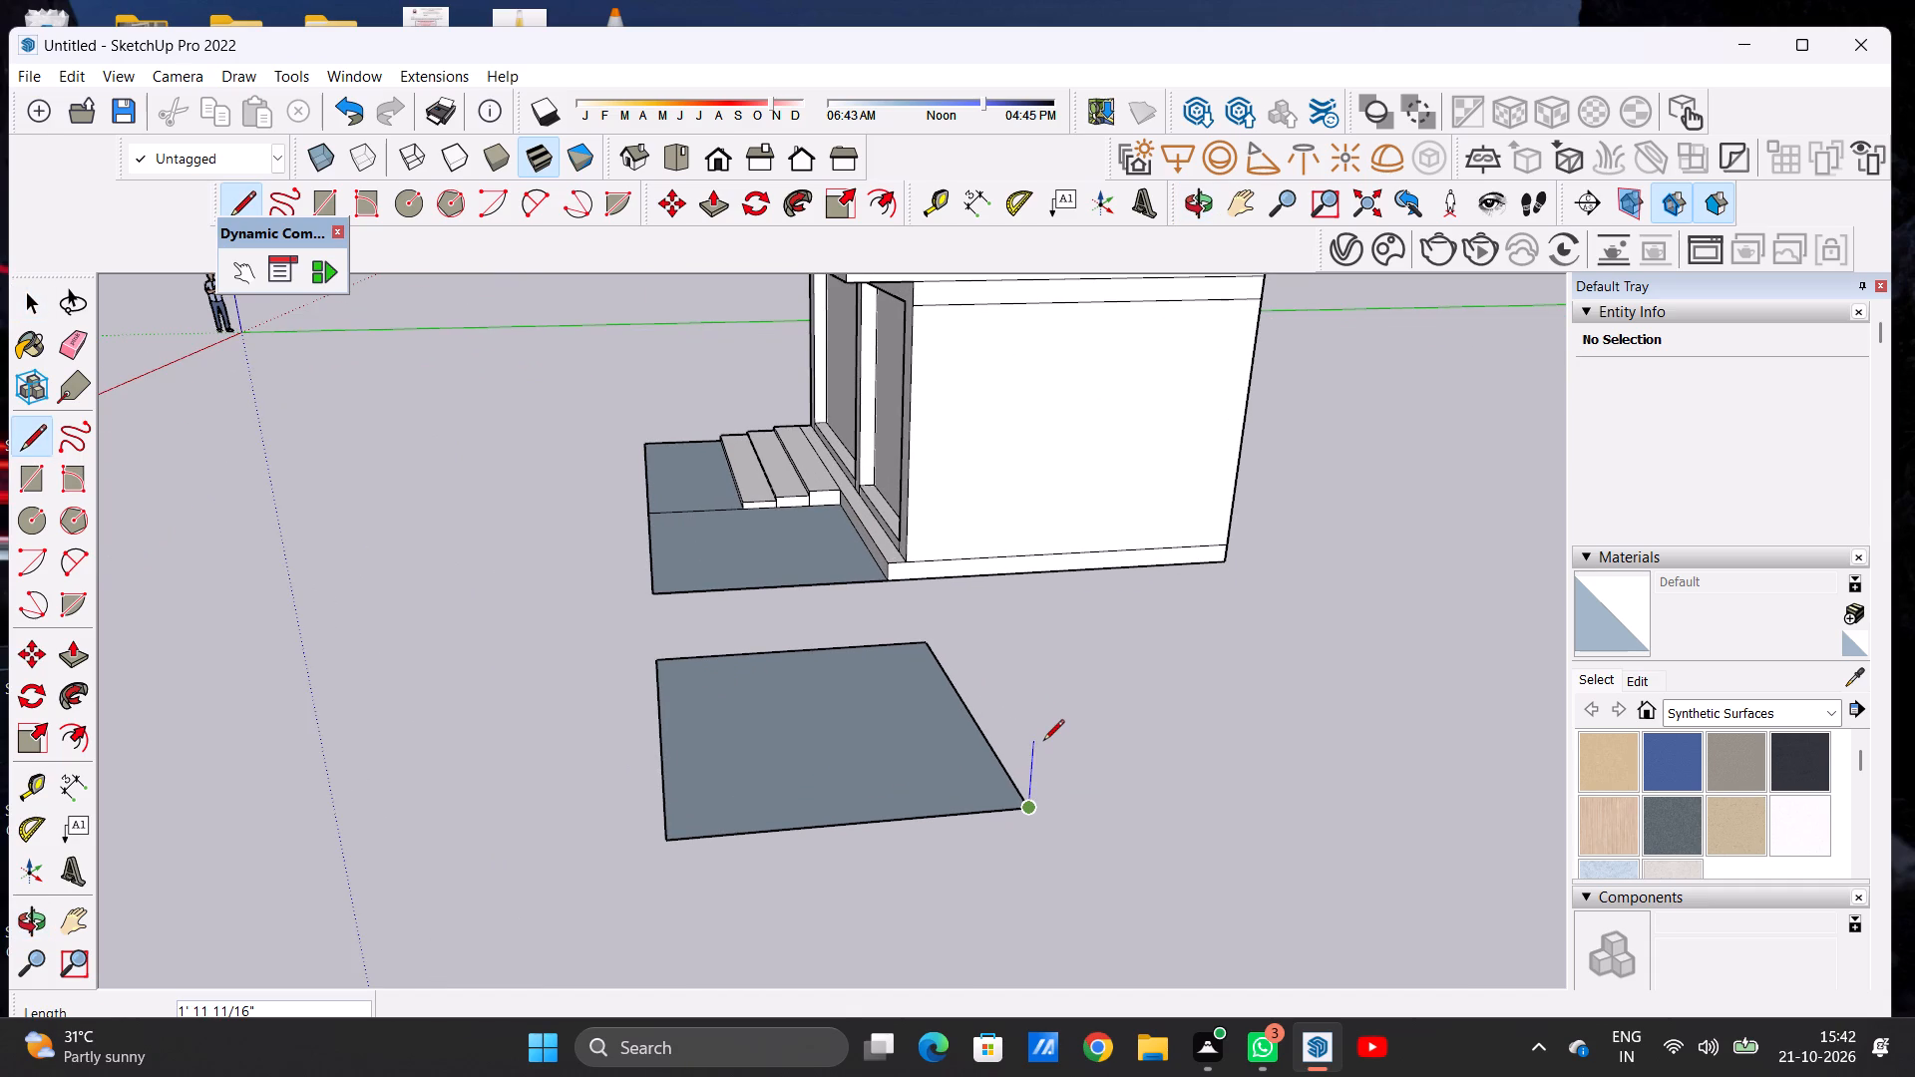
left_click(1043, 742)
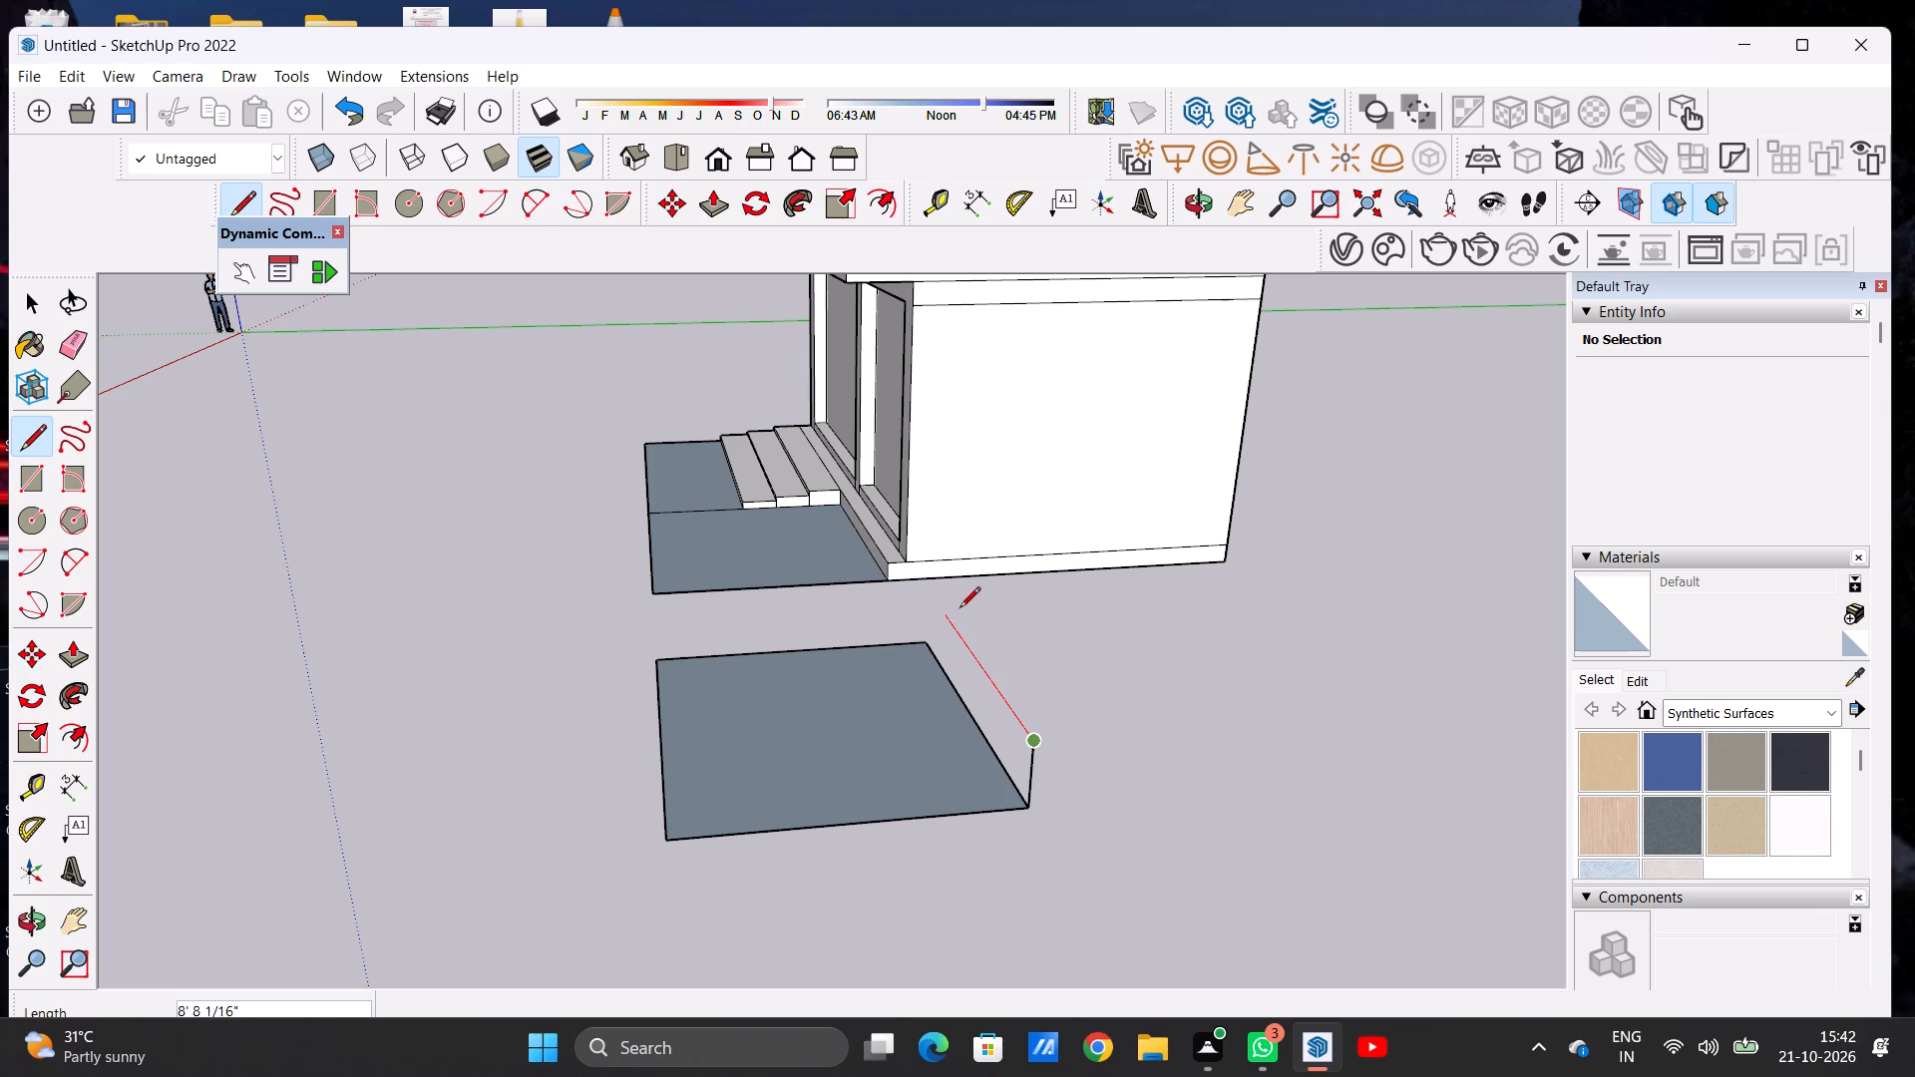
Draw a horizontal line from the vertical line's top, parallel to the copied face's back edge, to above the opposite back corner.
middle_click_drag(963, 611, 560, 604)
scroll(560, 604, "up", 7)
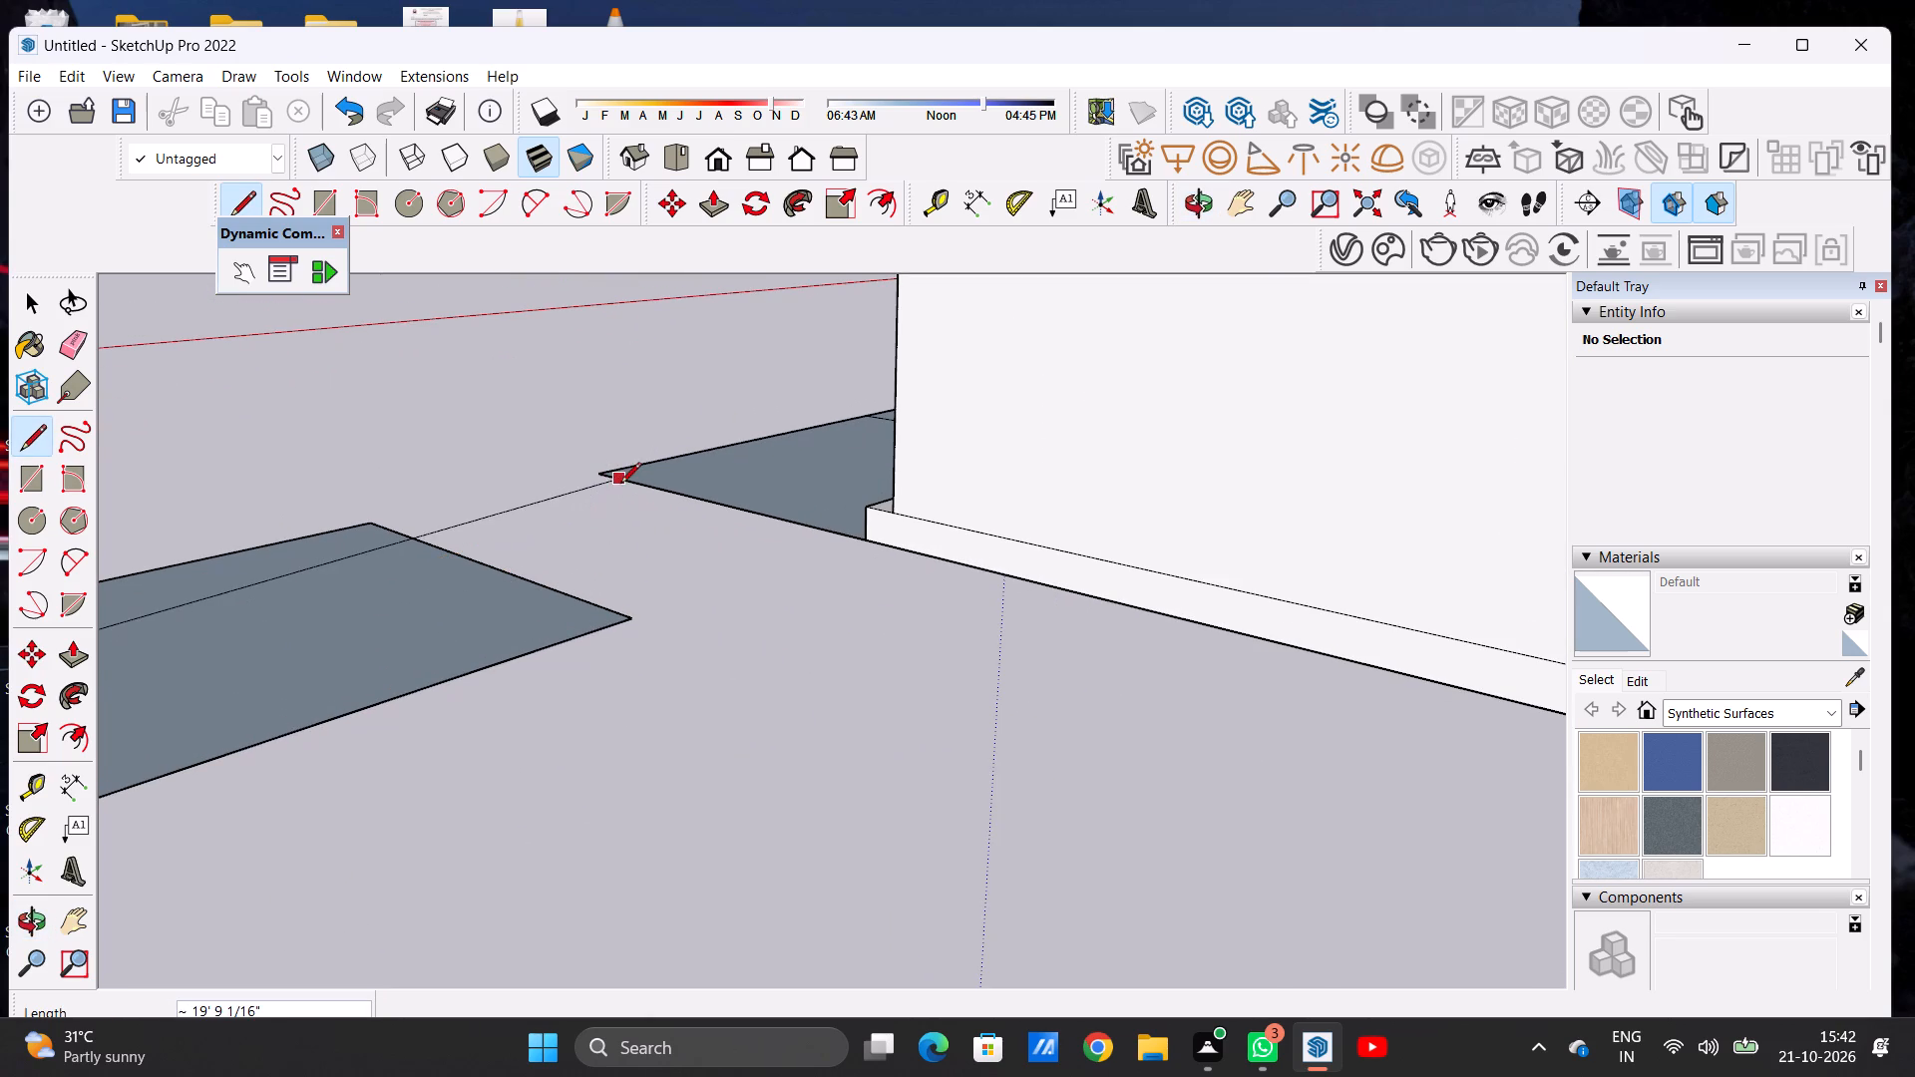
scroll(612, 514, "down", 10)
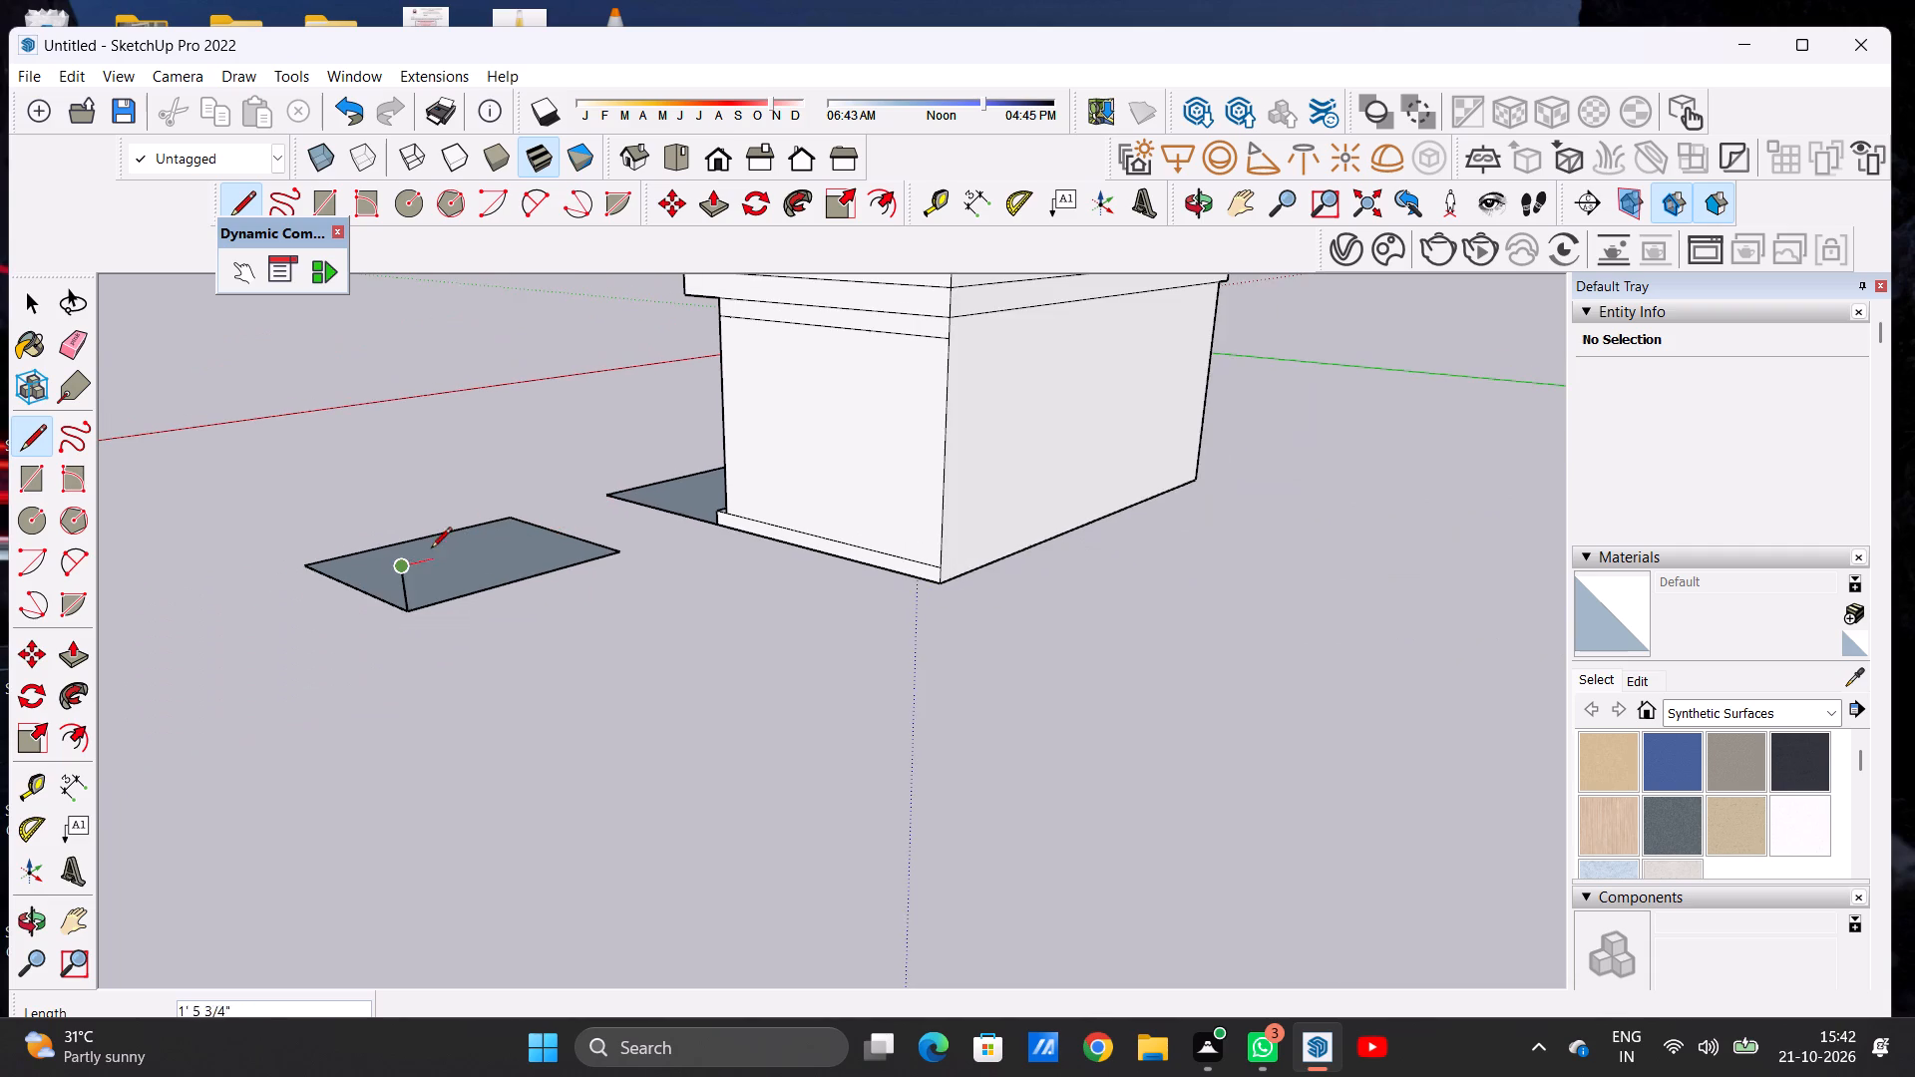
scroll(427, 553, "up", 12)
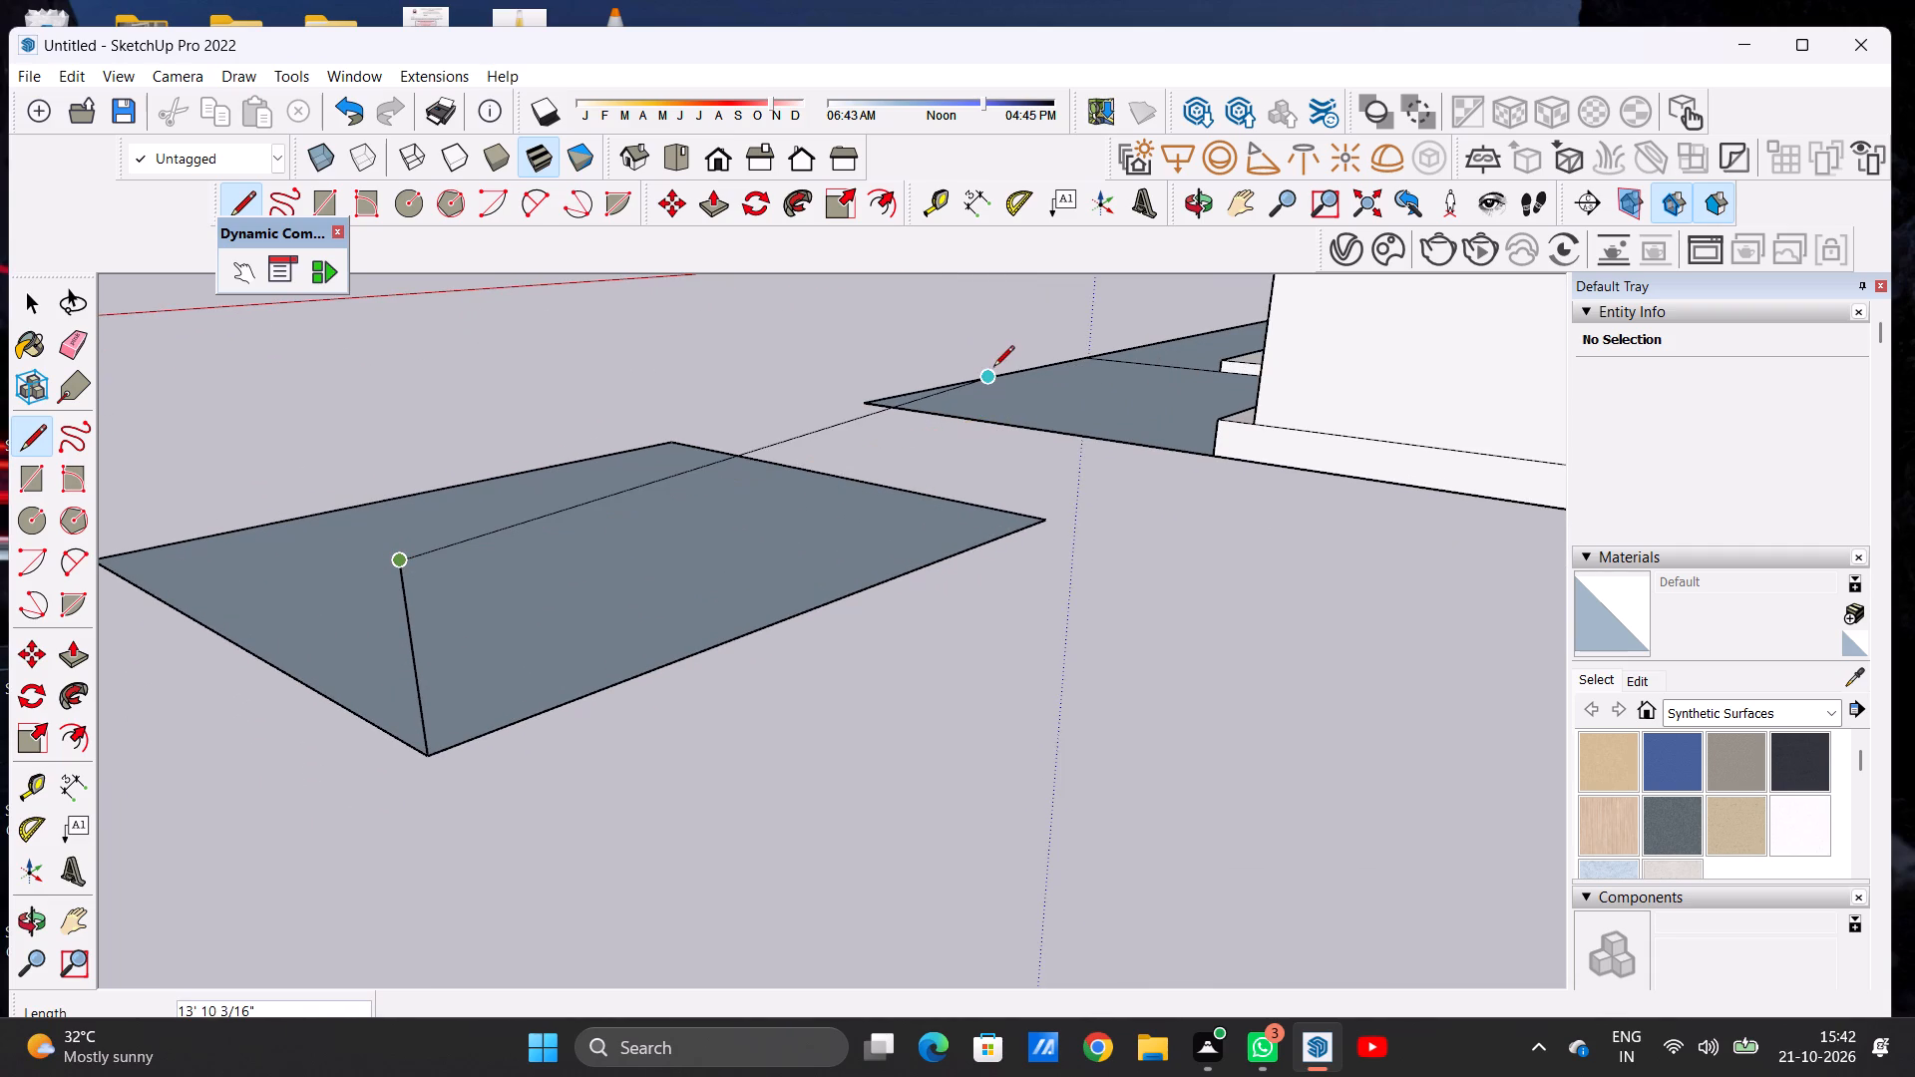
left_click(1050, 400)
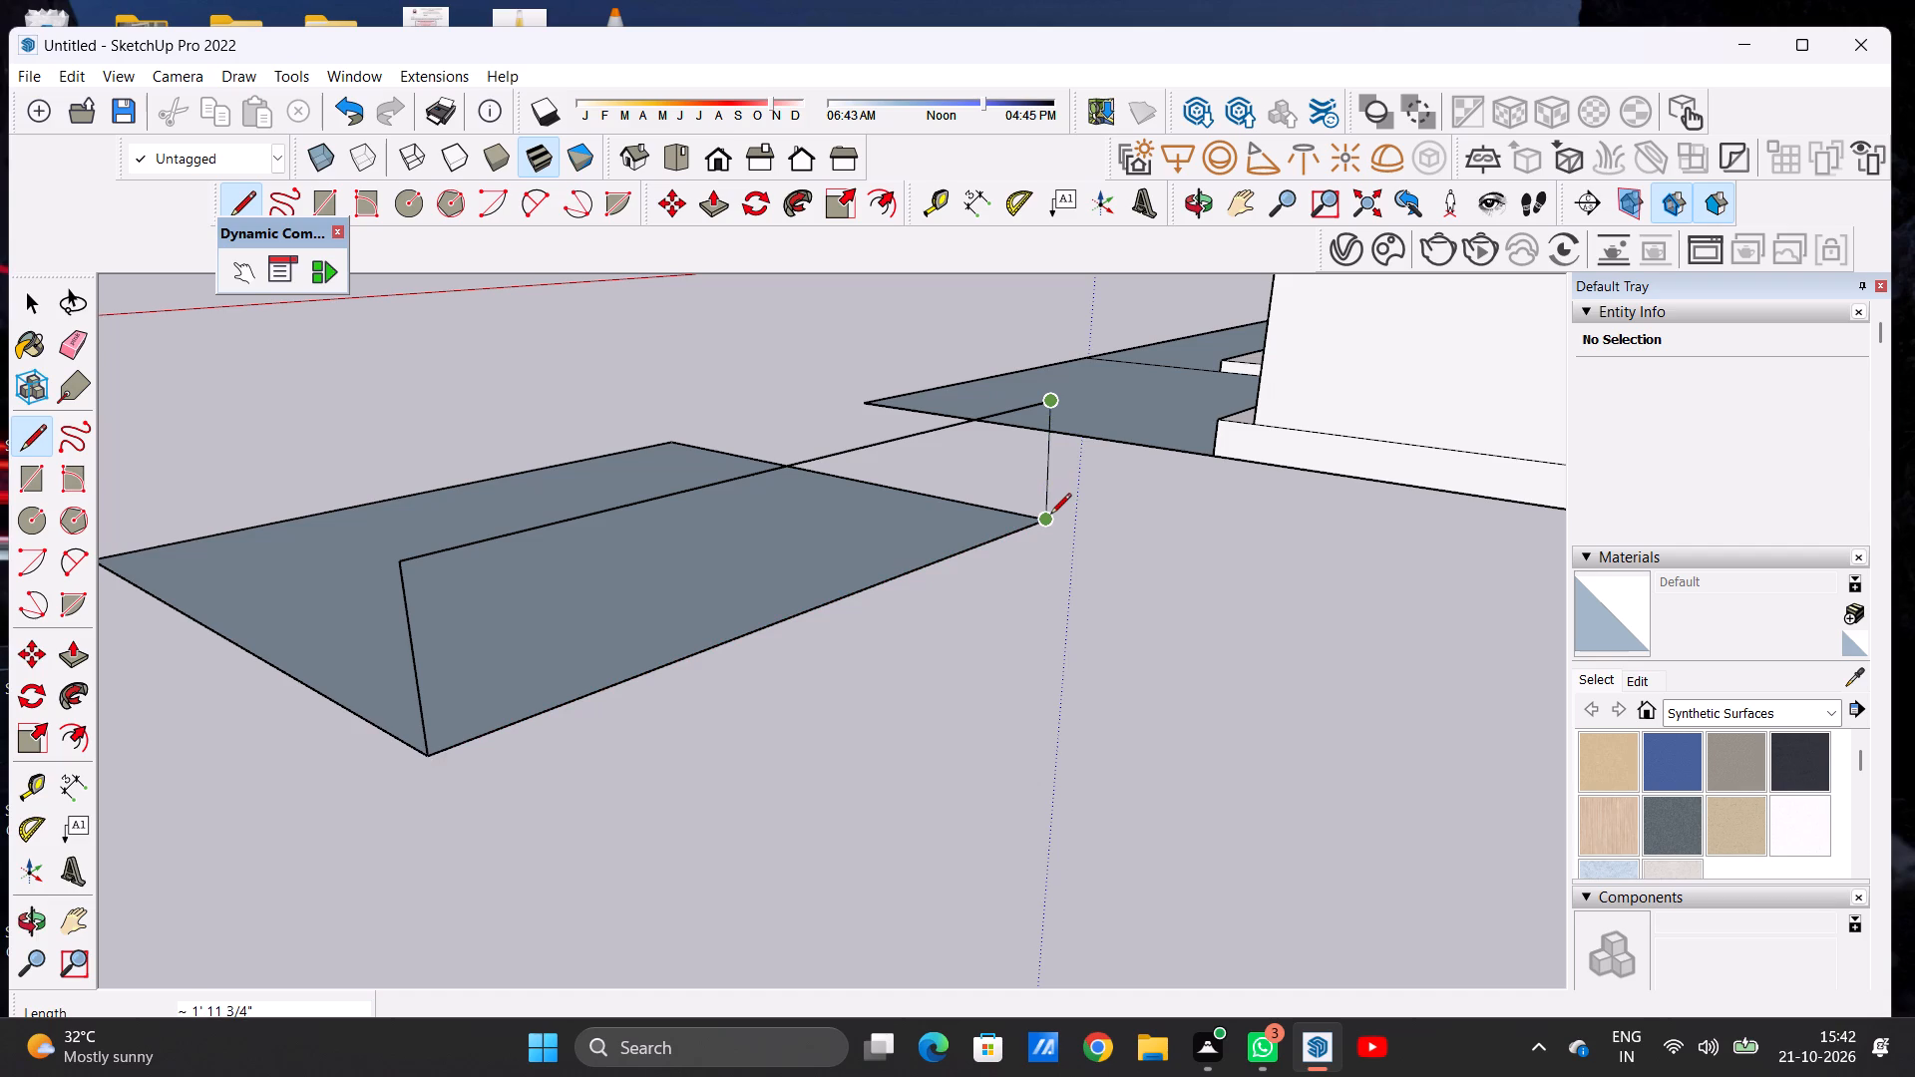
scroll(1047, 516, "up", 5)
middle_click_drag(1101, 528, 812, 522)
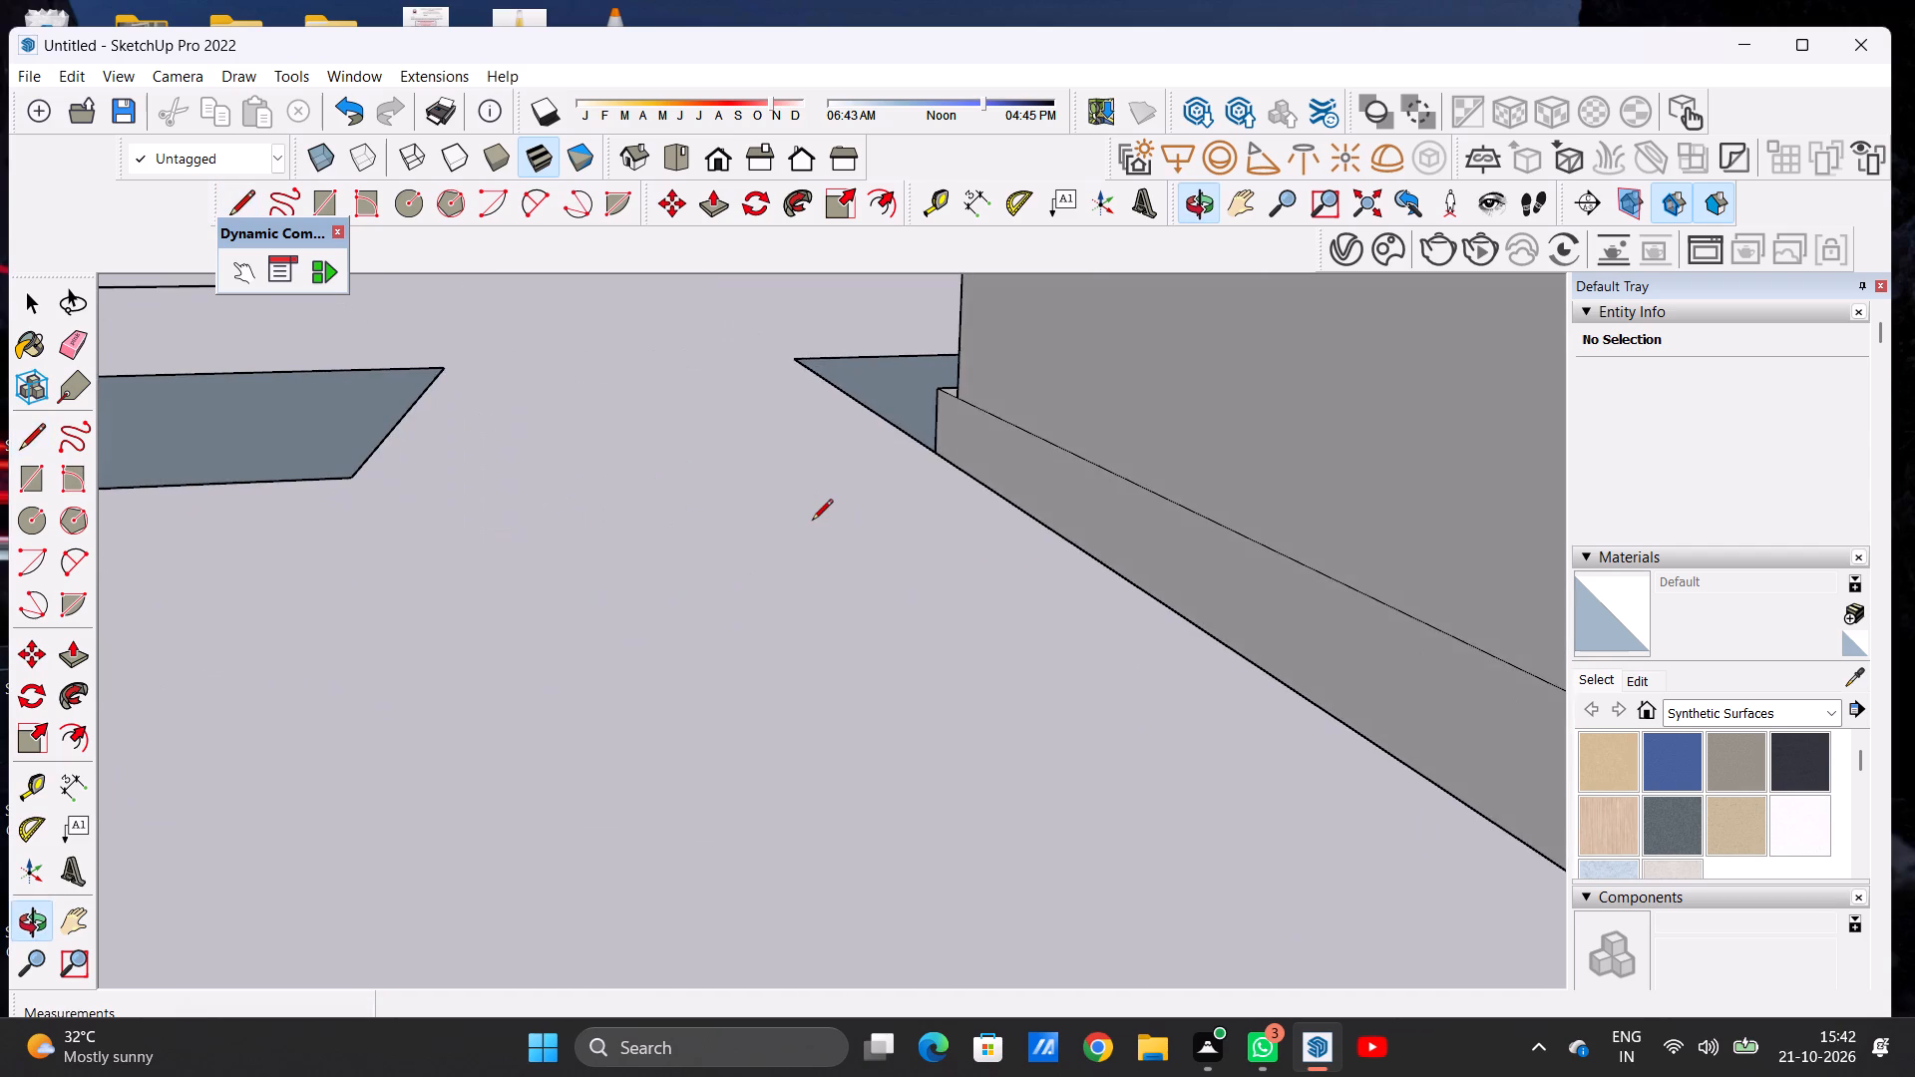
scroll(813, 522, "down", 4)
key("space")
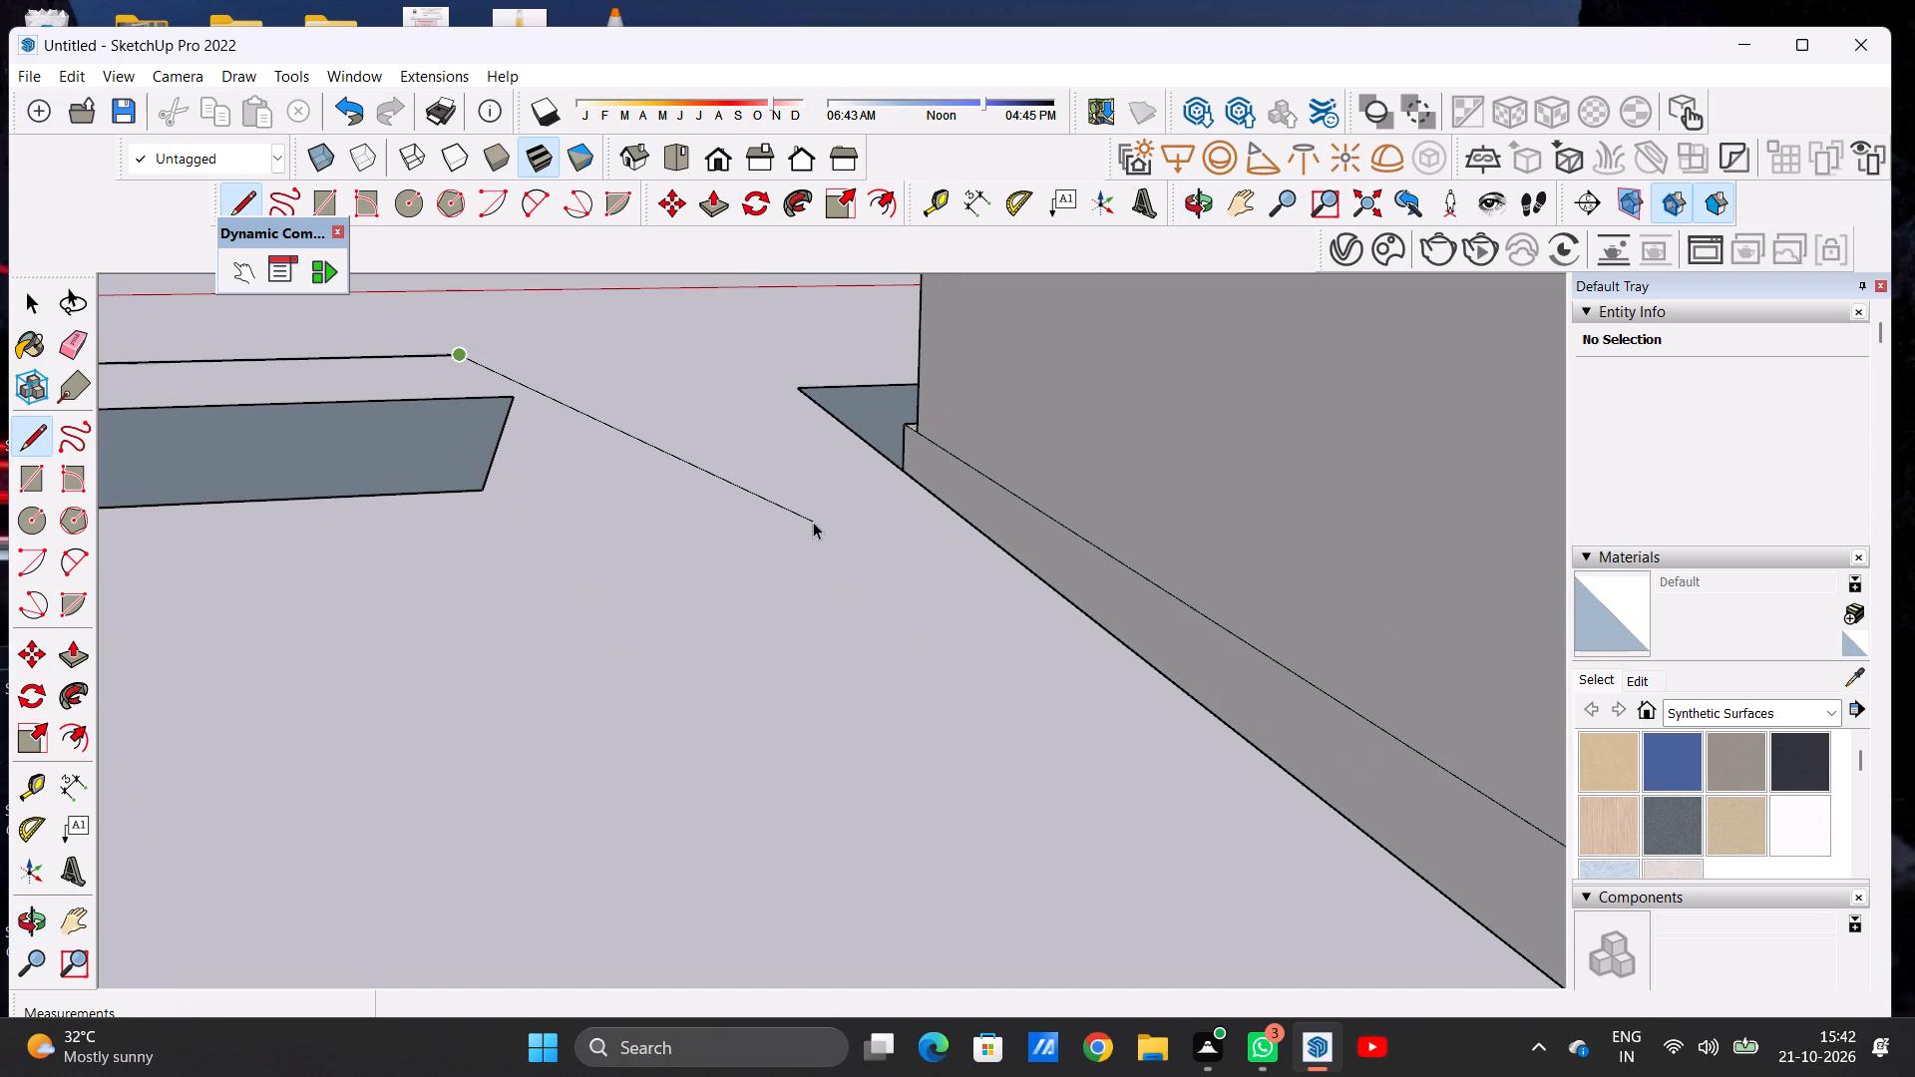
Close the upright rectangle with a vertical line about 1' 11 9/16" high at the back corner nearest the house, joining the top line's gap.
key("l")
scroll(491, 494, "up", 7)
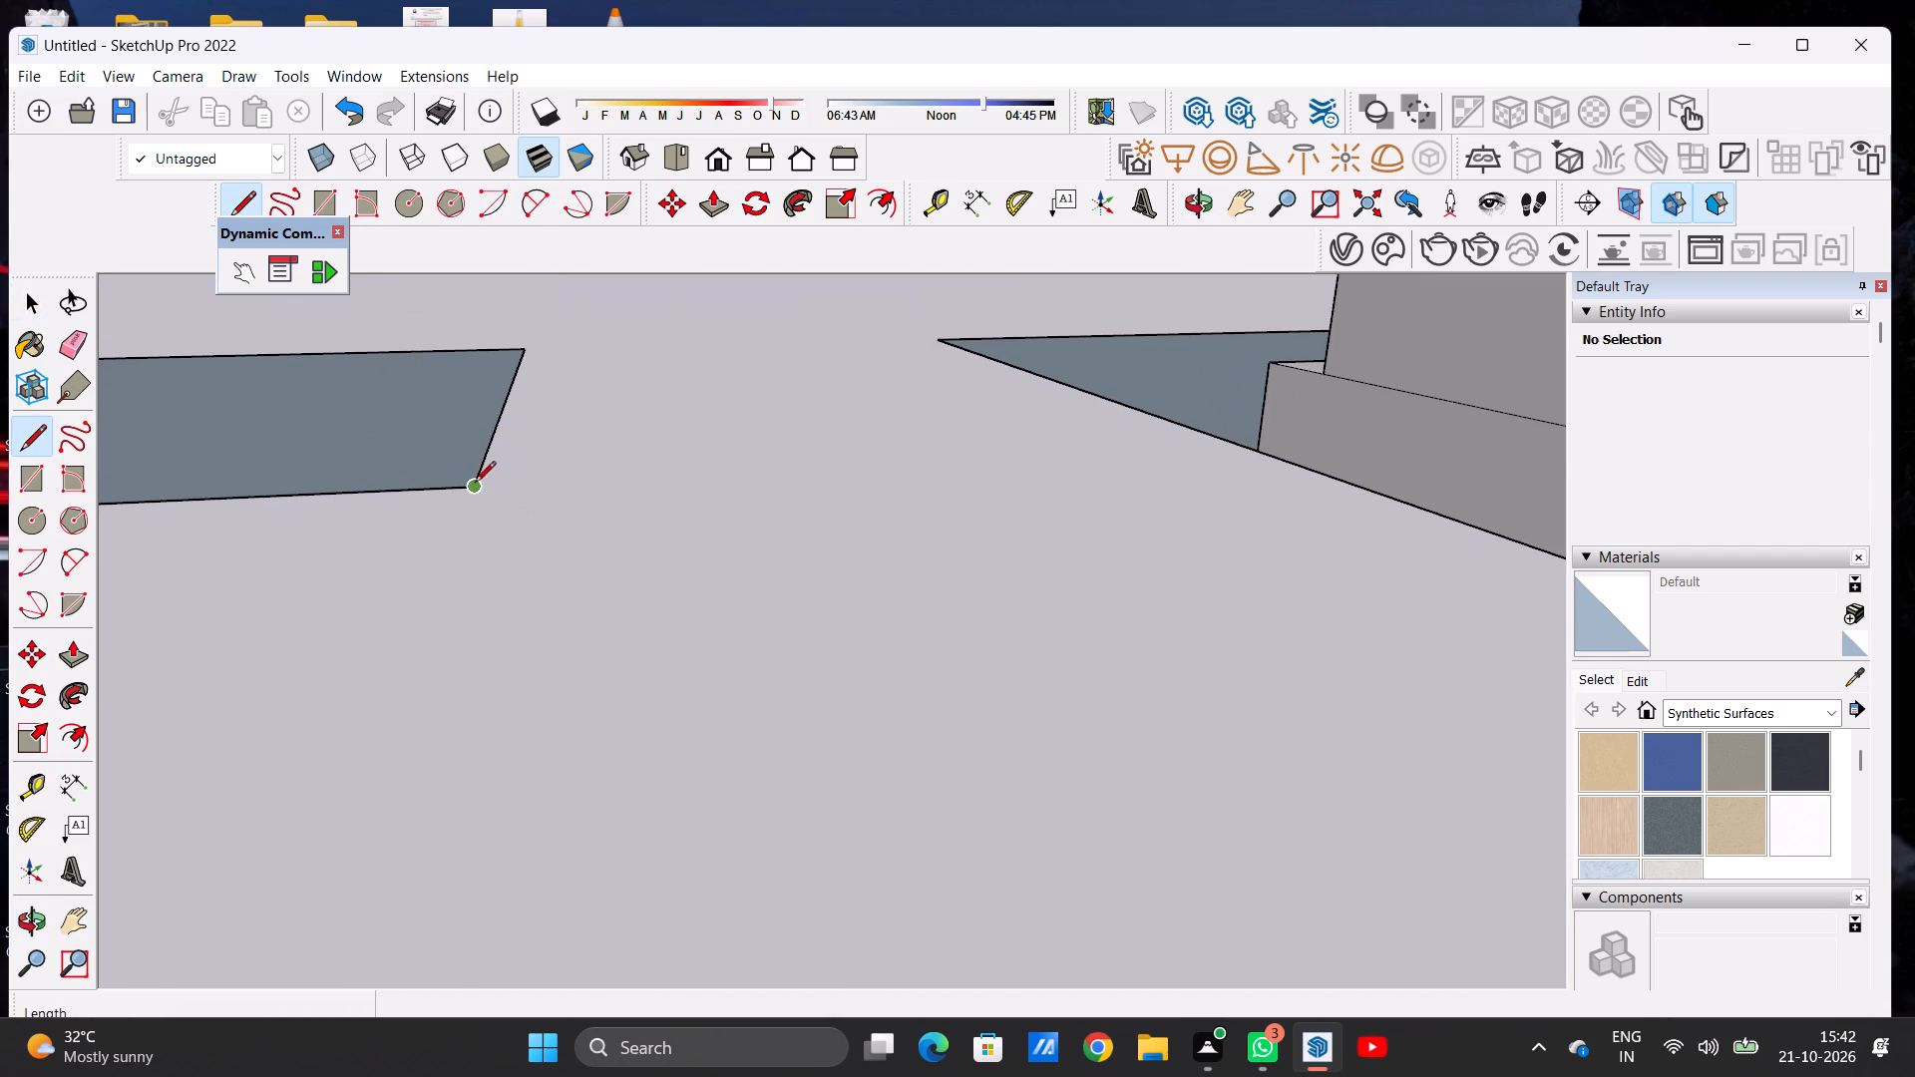
left_click(472, 484)
scroll(469, 421, "down", 14)
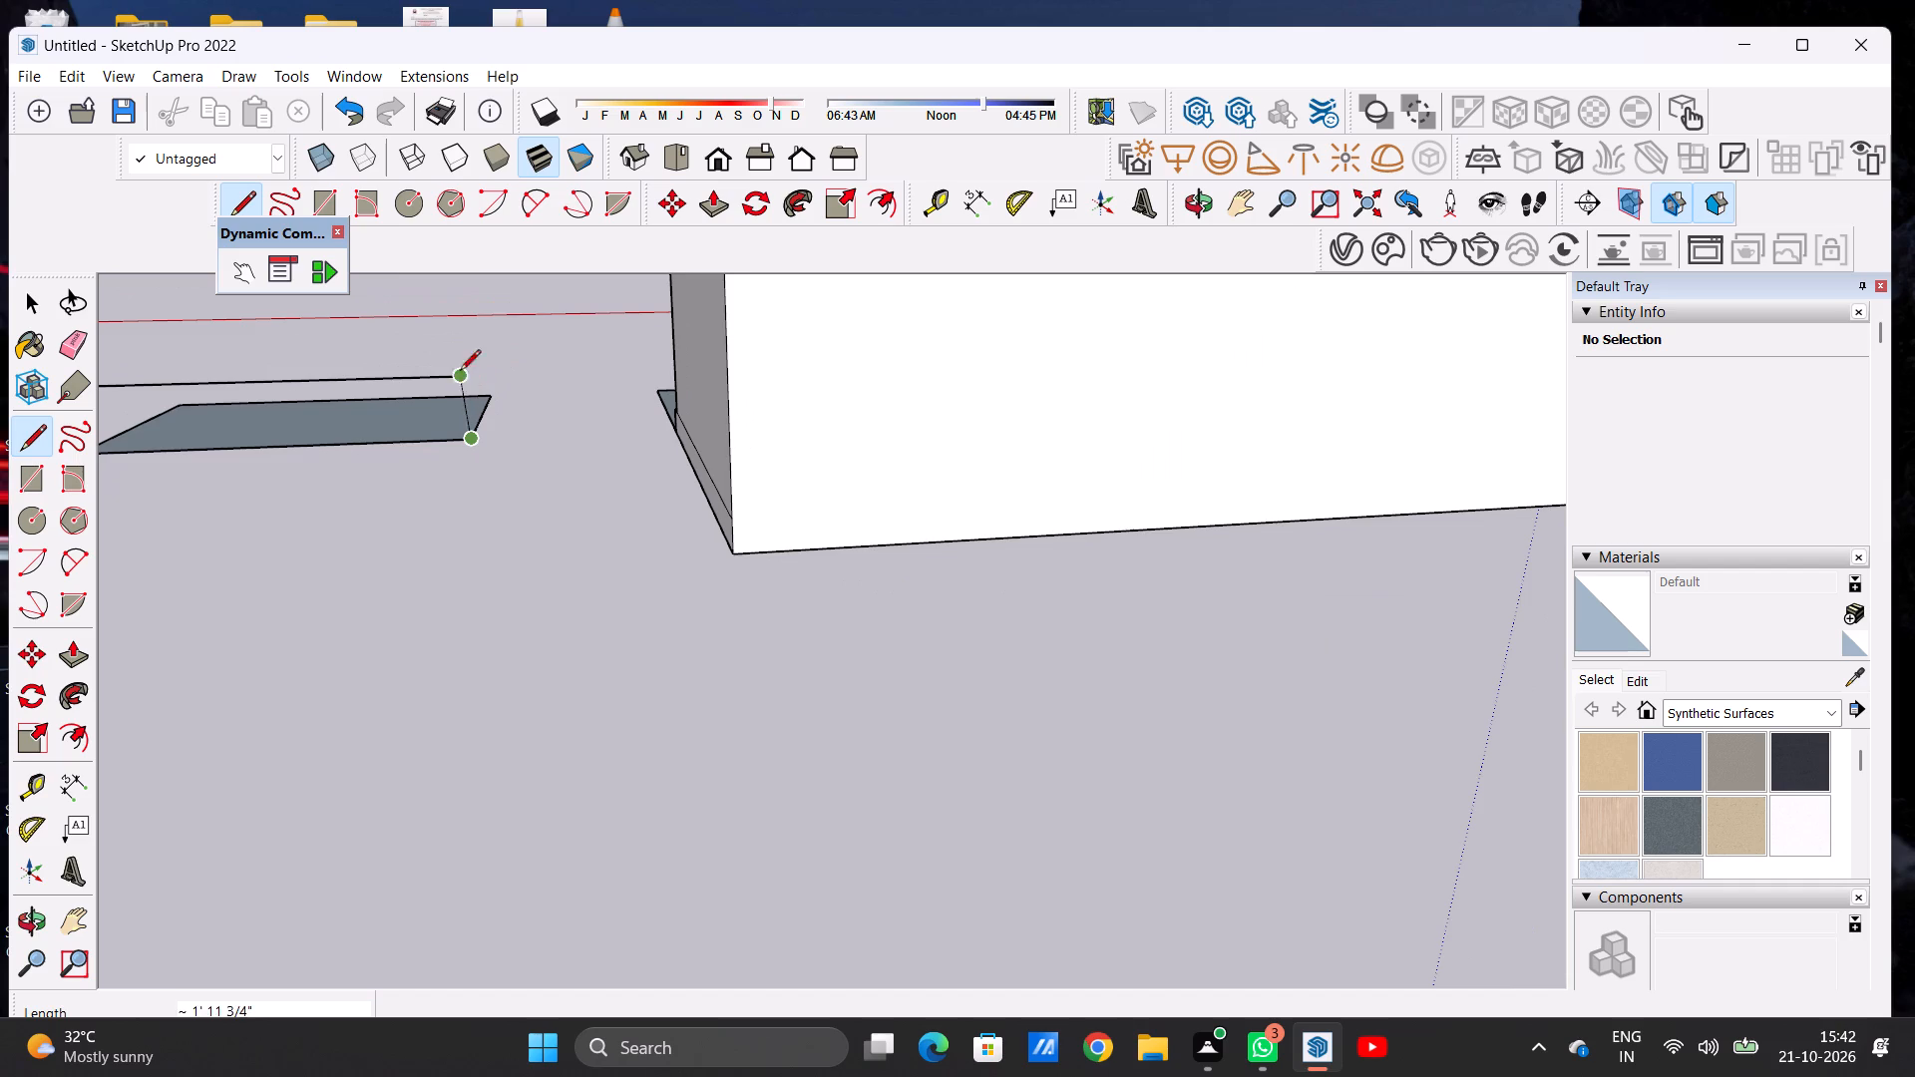
scroll(460, 357, "up", 13)
scroll(500, 403, "down", 9)
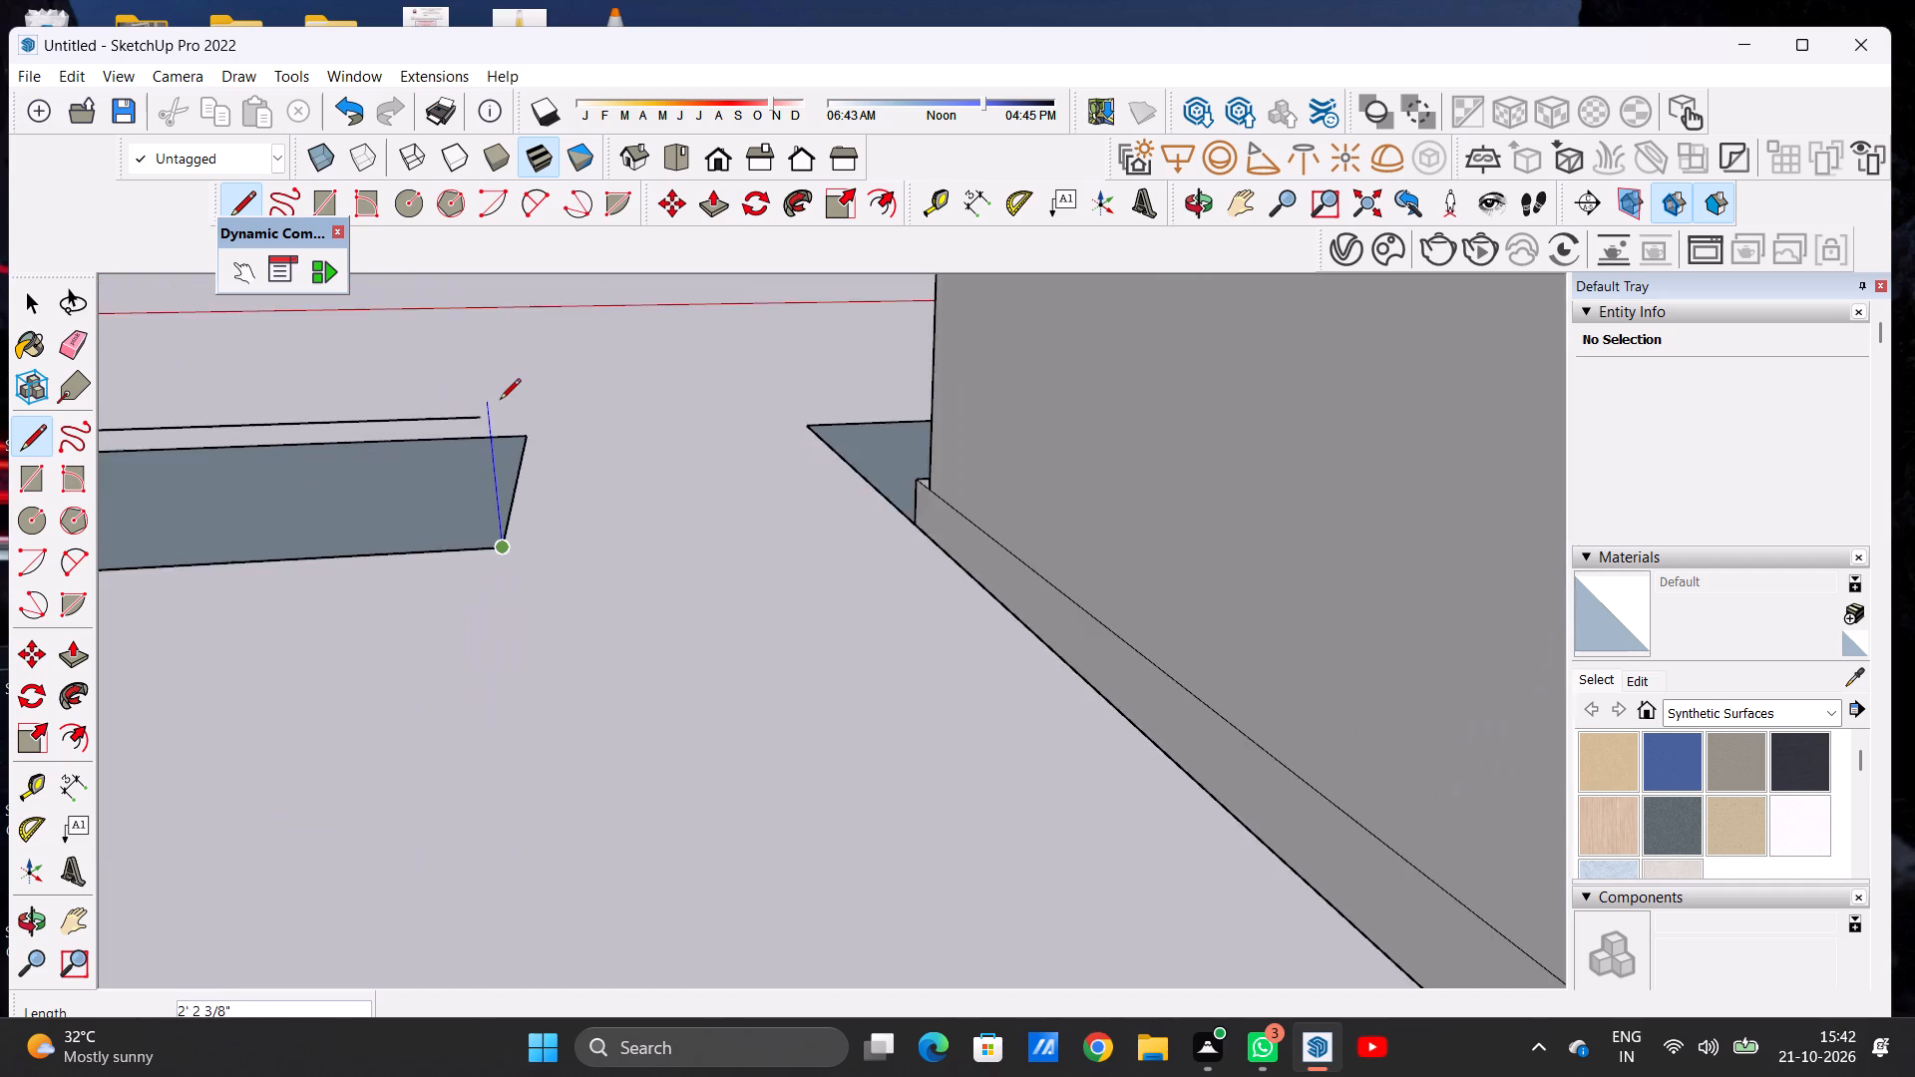
scroll(500, 401, "down", 4)
scroll(499, 412, "up", 7)
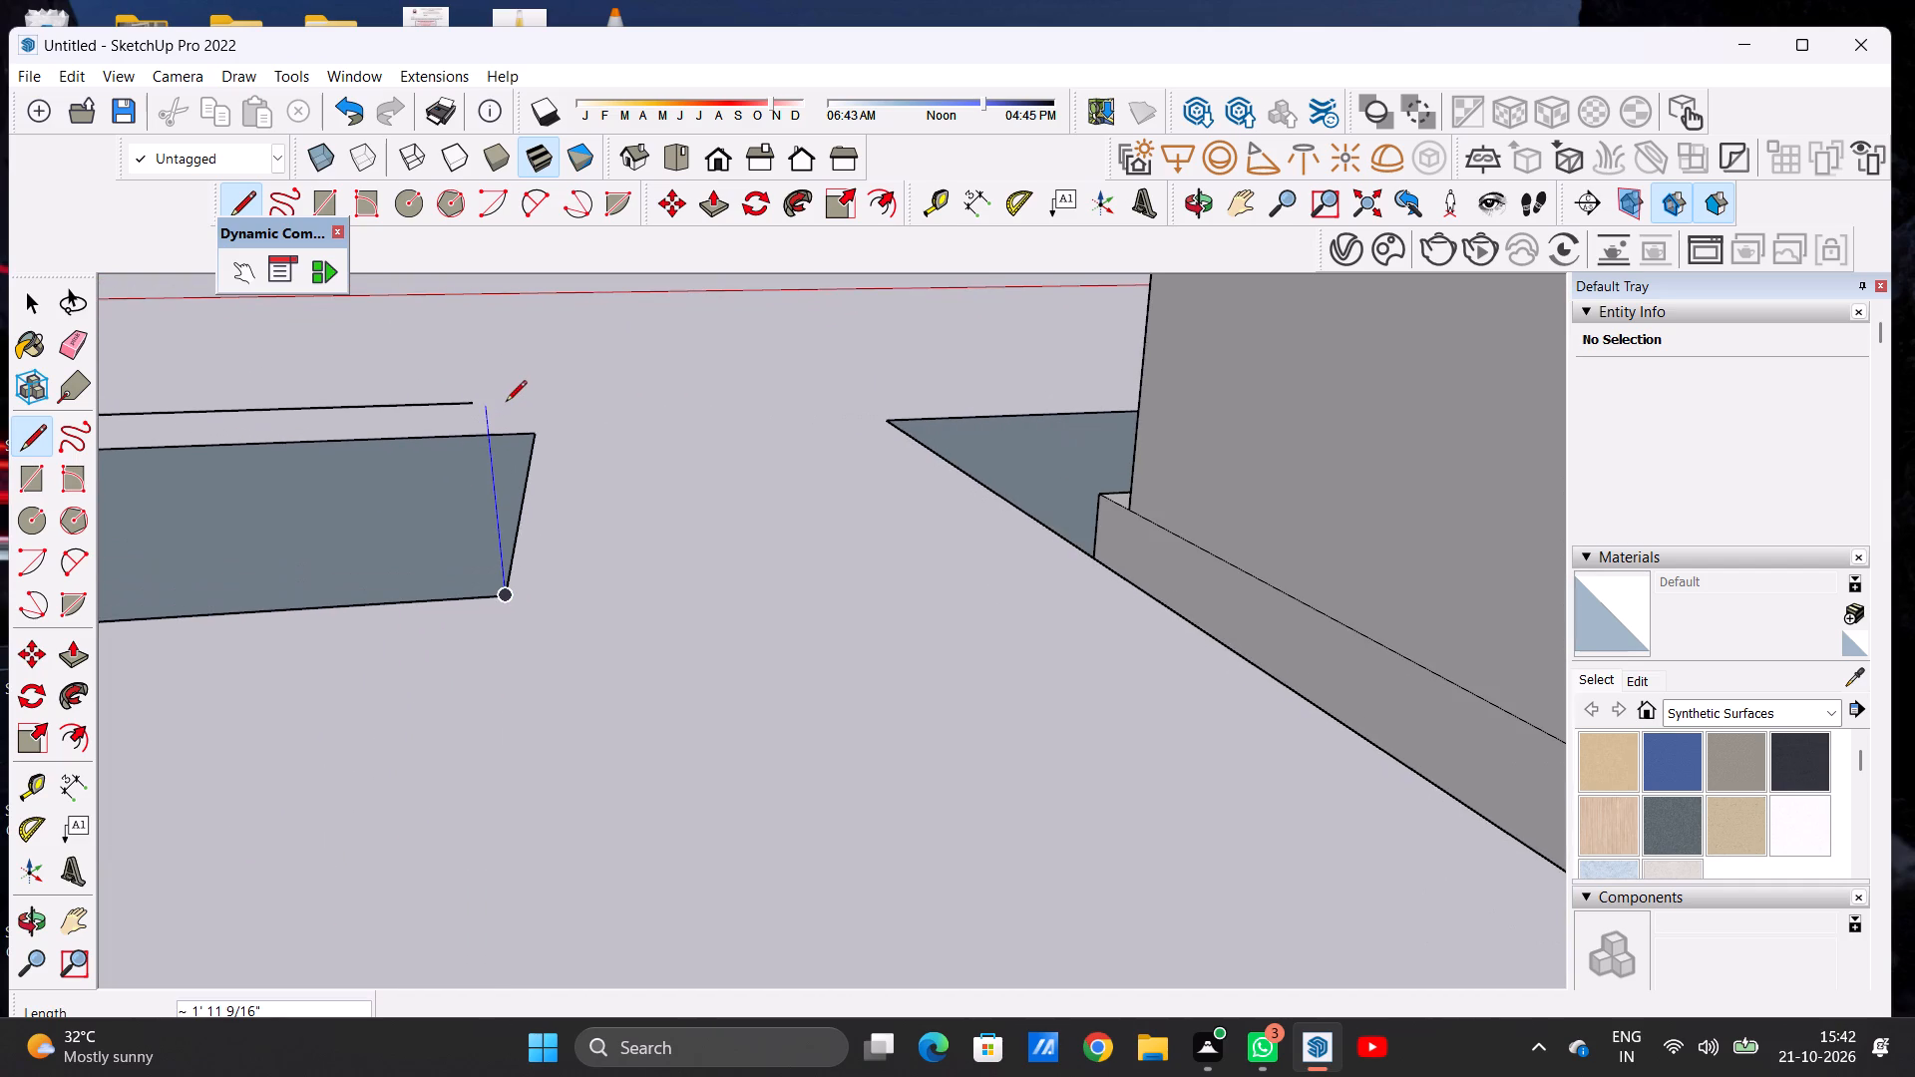
left_click(498, 395)
left_click(472, 402)
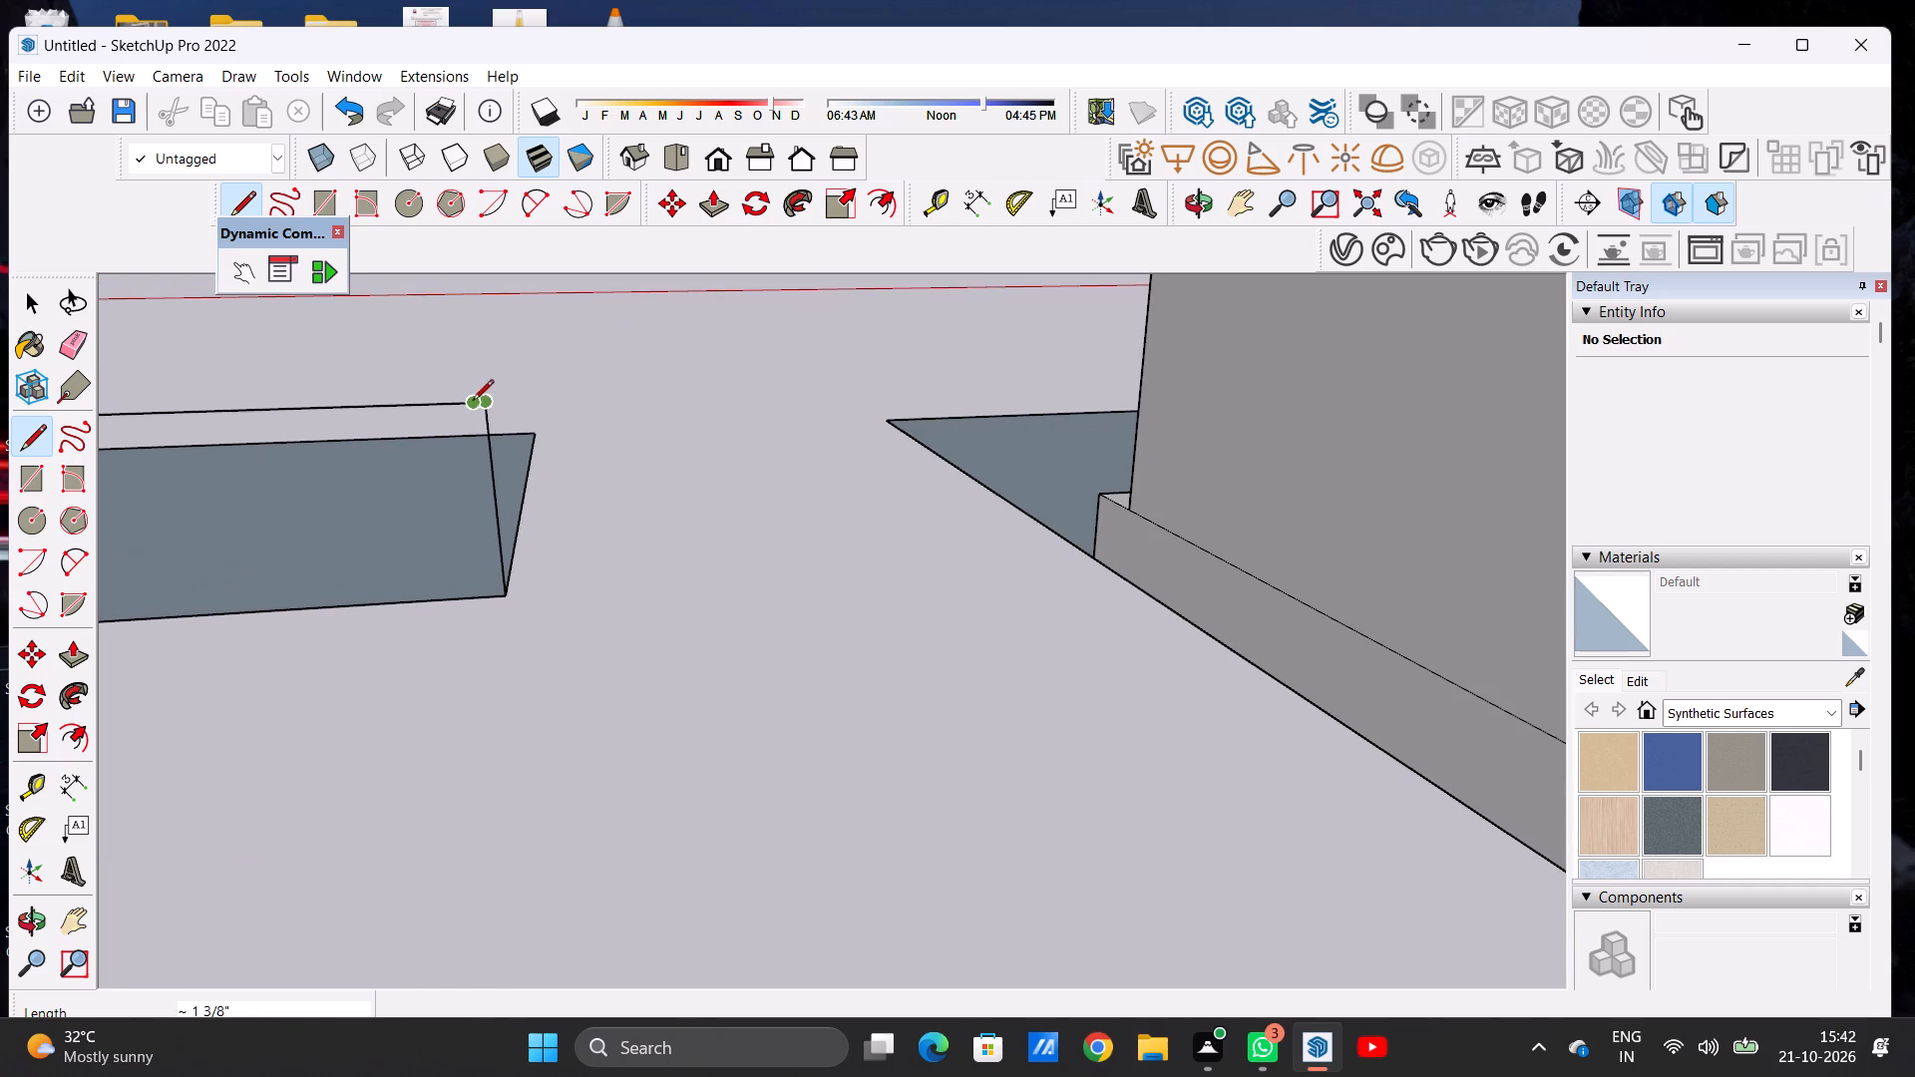
key("space")
Draw a diagonal about 11' 5 1/16" long across the upright rectangle, from the bottom corner nearest the house to the outer top corner.
scroll(646, 514, "down", 1)
scroll(646, 514, "up", 1)
scroll(646, 514, "down", 1)
scroll(646, 514, "up", 1)
scroll(646, 514, "down", 6)
scroll(650, 525, "up", 1)
scroll(650, 525, "down", 11)
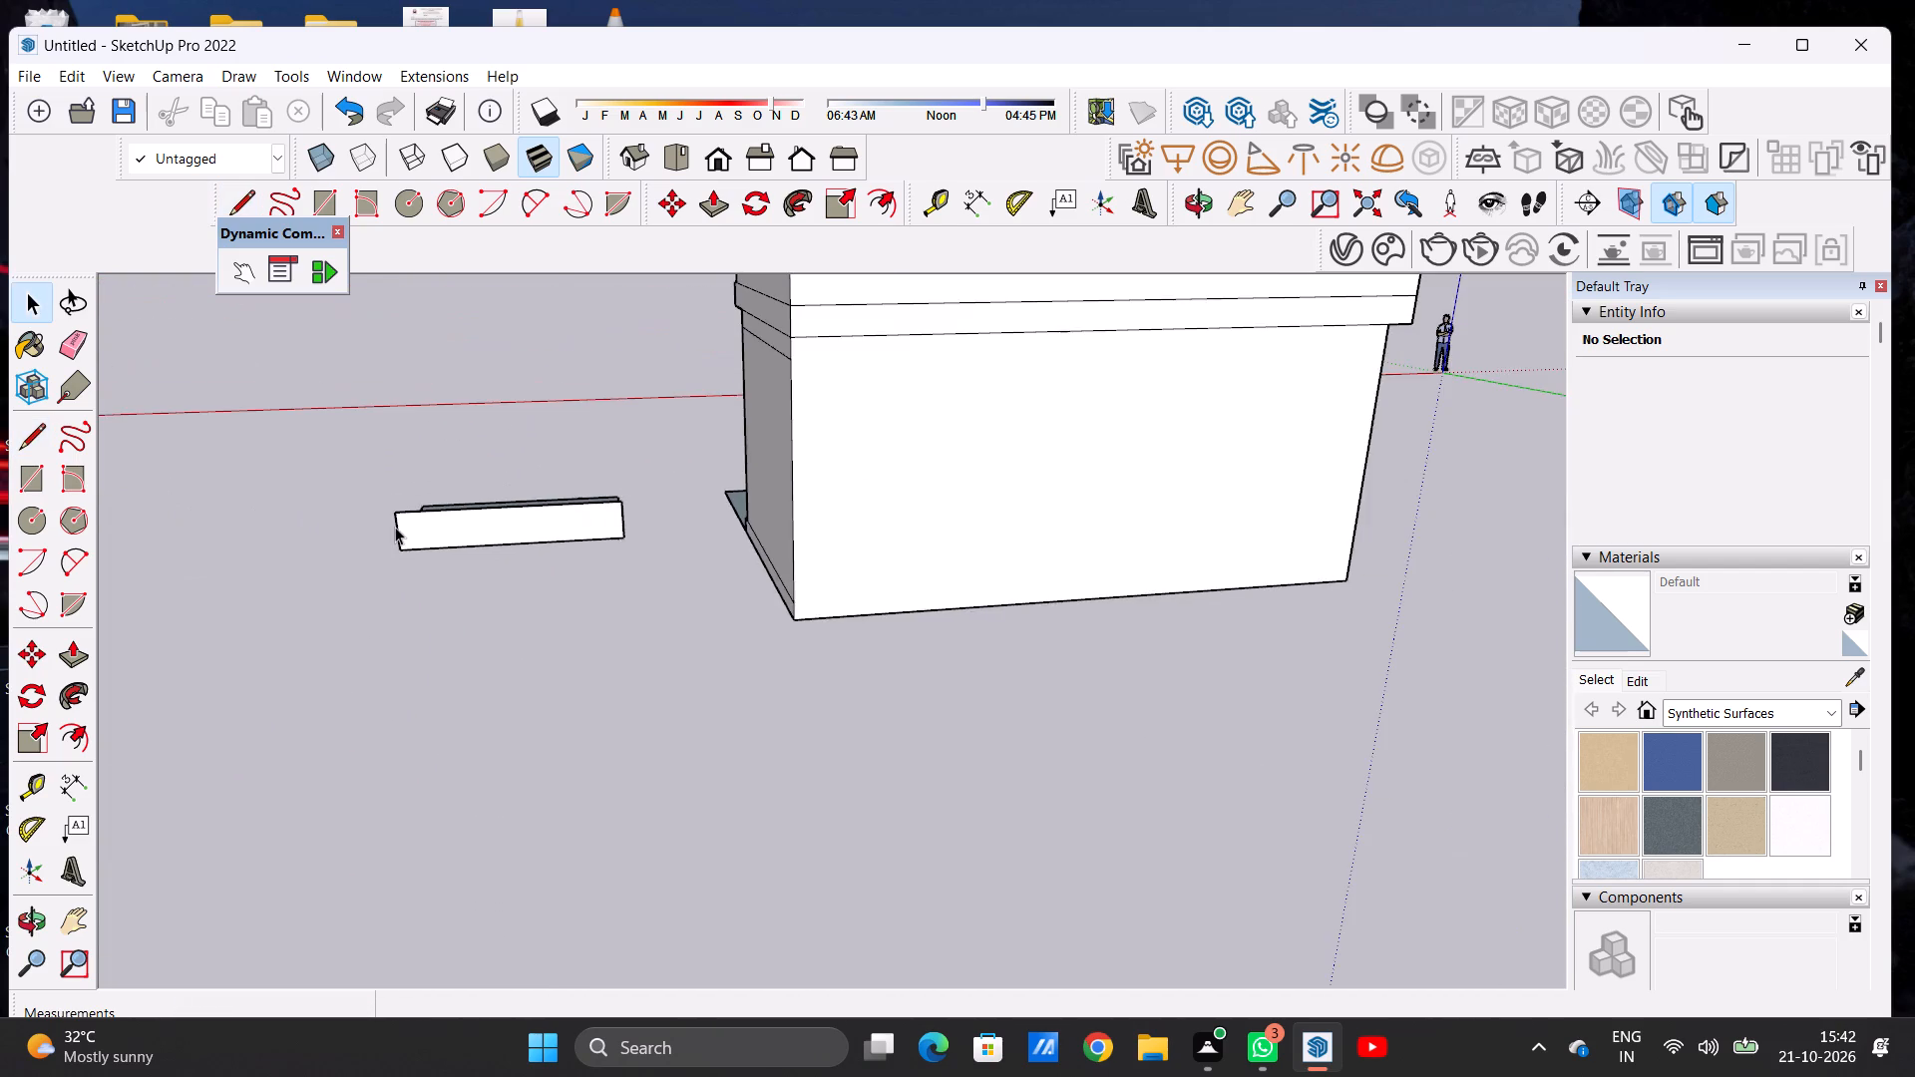
middle_click_drag(394, 527, 981, 489)
scroll(821, 497, "down", 6)
middle_click_drag(618, 543, 796, 557)
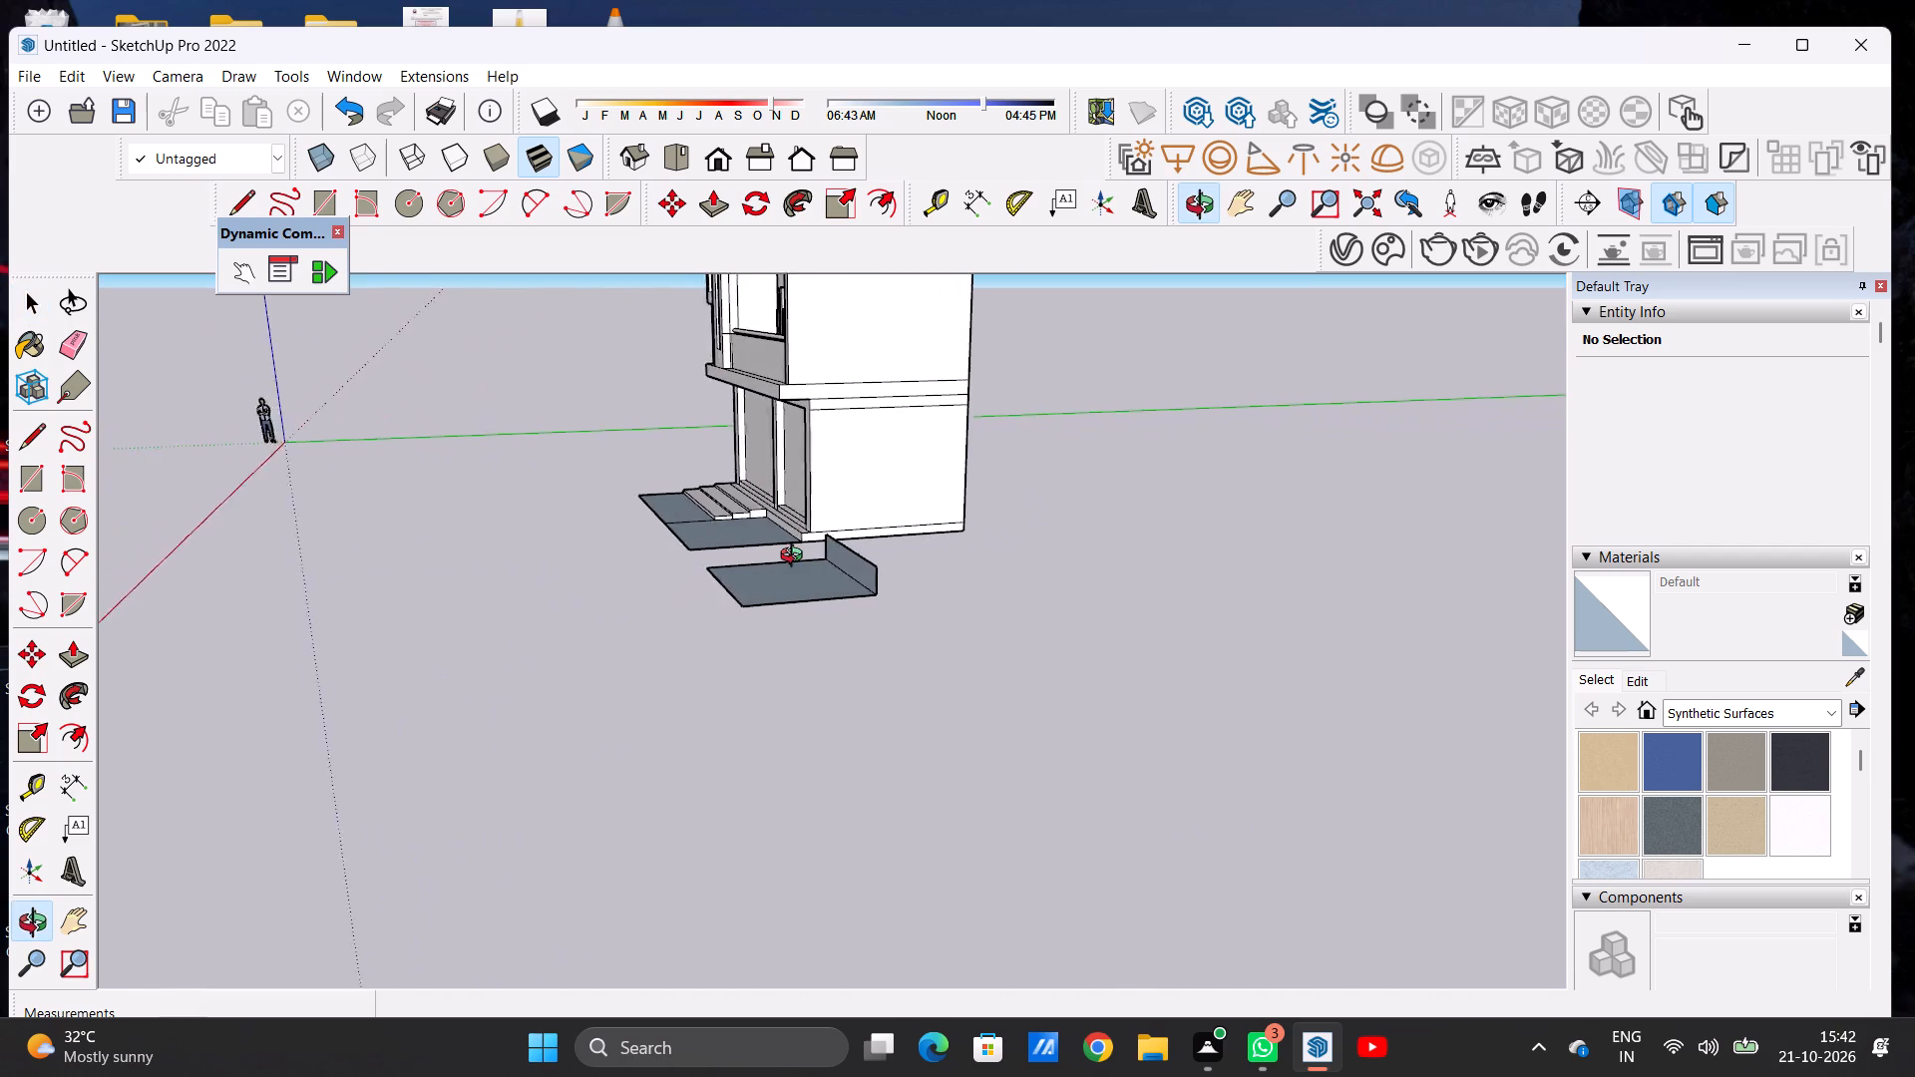
middle_click_drag(796, 557, 849, 550)
scroll(872, 558, "up", 5)
scroll(845, 528, "down", 6)
middle_click_drag(875, 557, 925, 627)
scroll(926, 622, "up", 7)
middle_click_drag(842, 576, 957, 555)
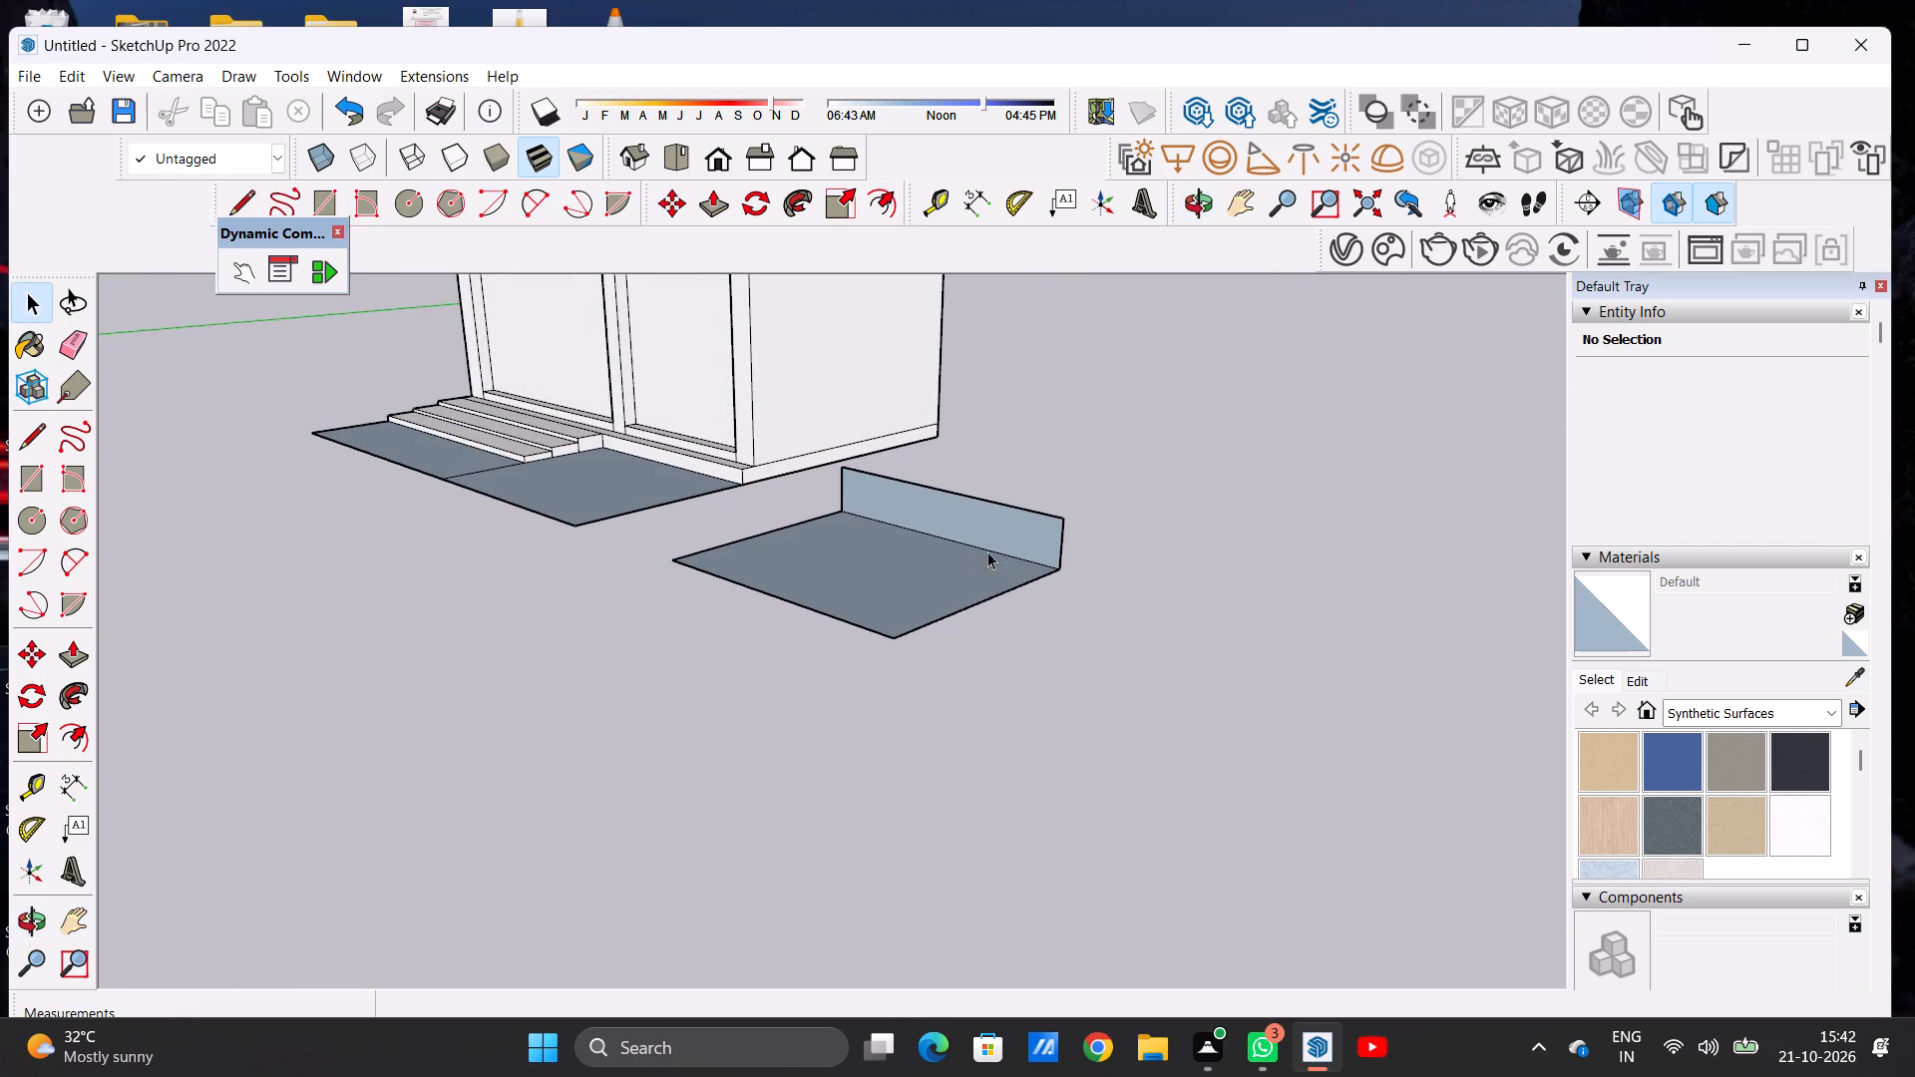
scroll(1020, 548, "up", 1)
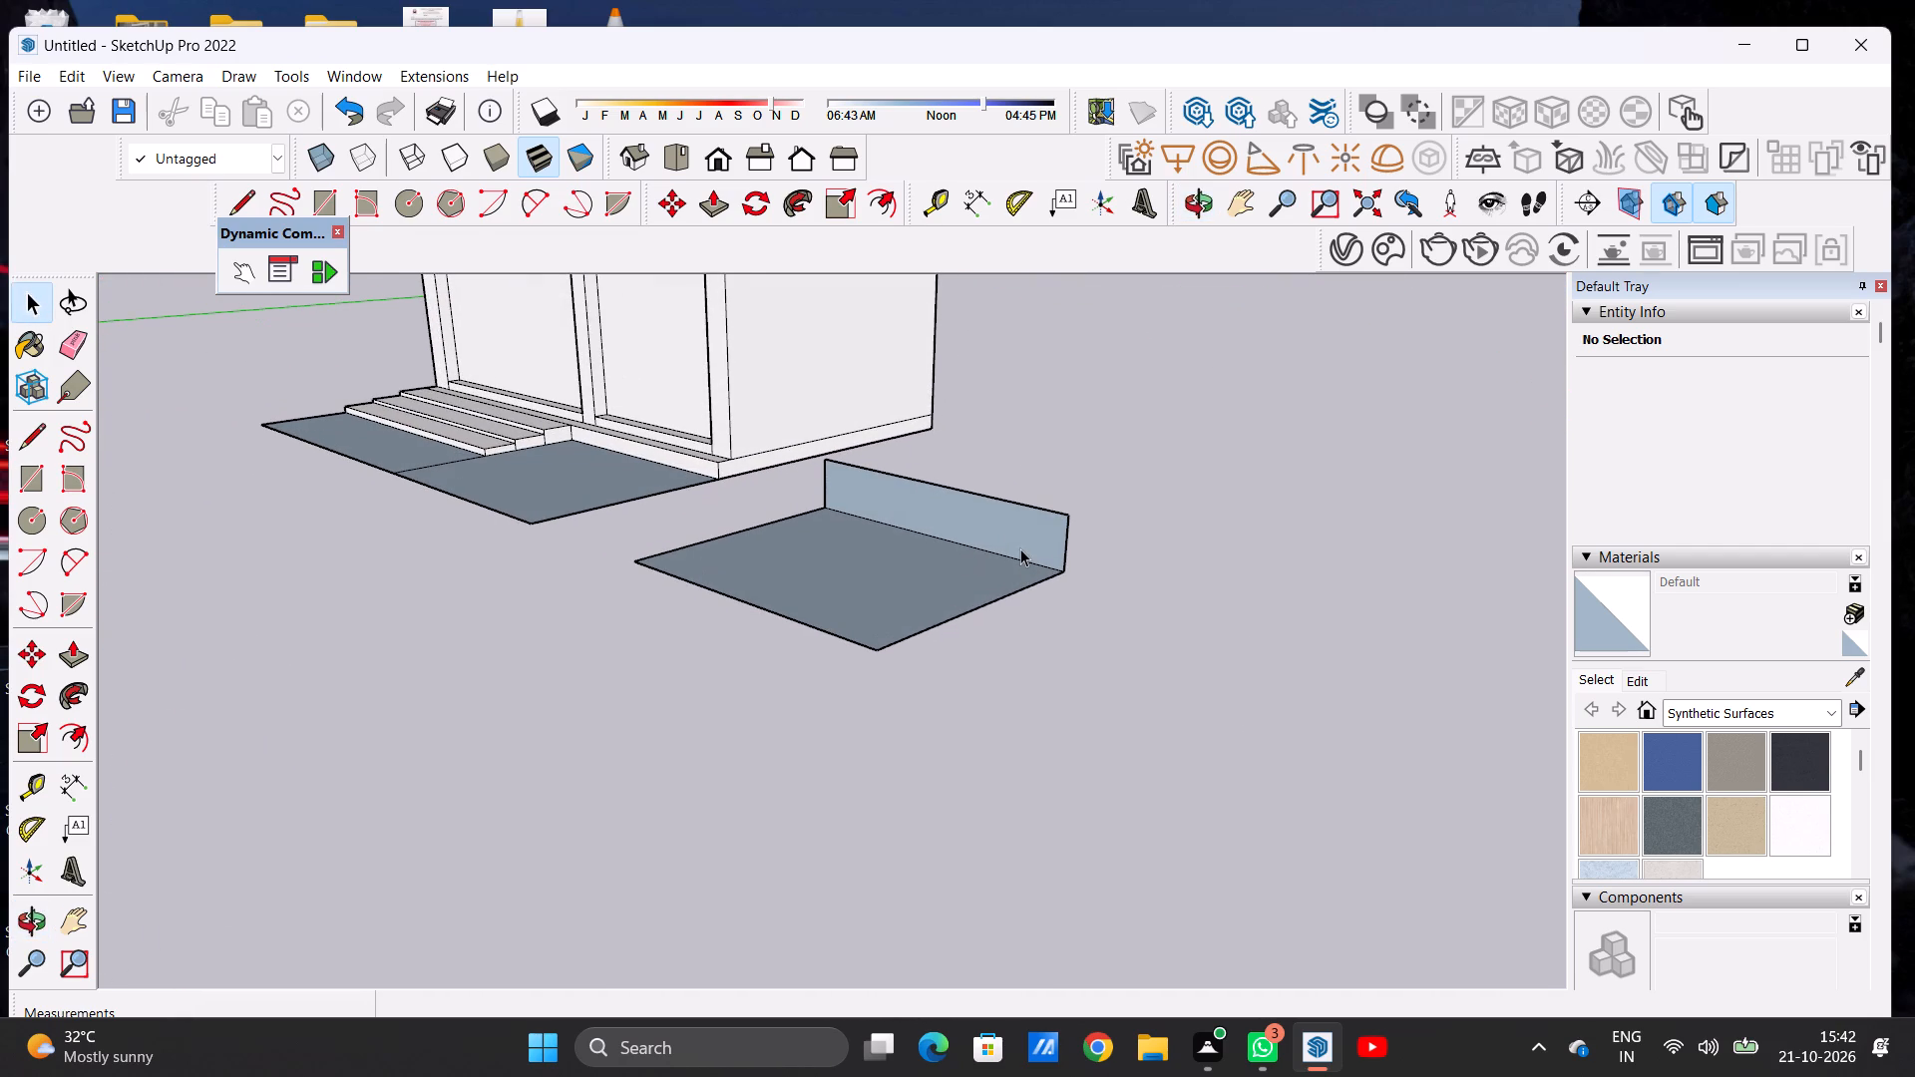
key("l")
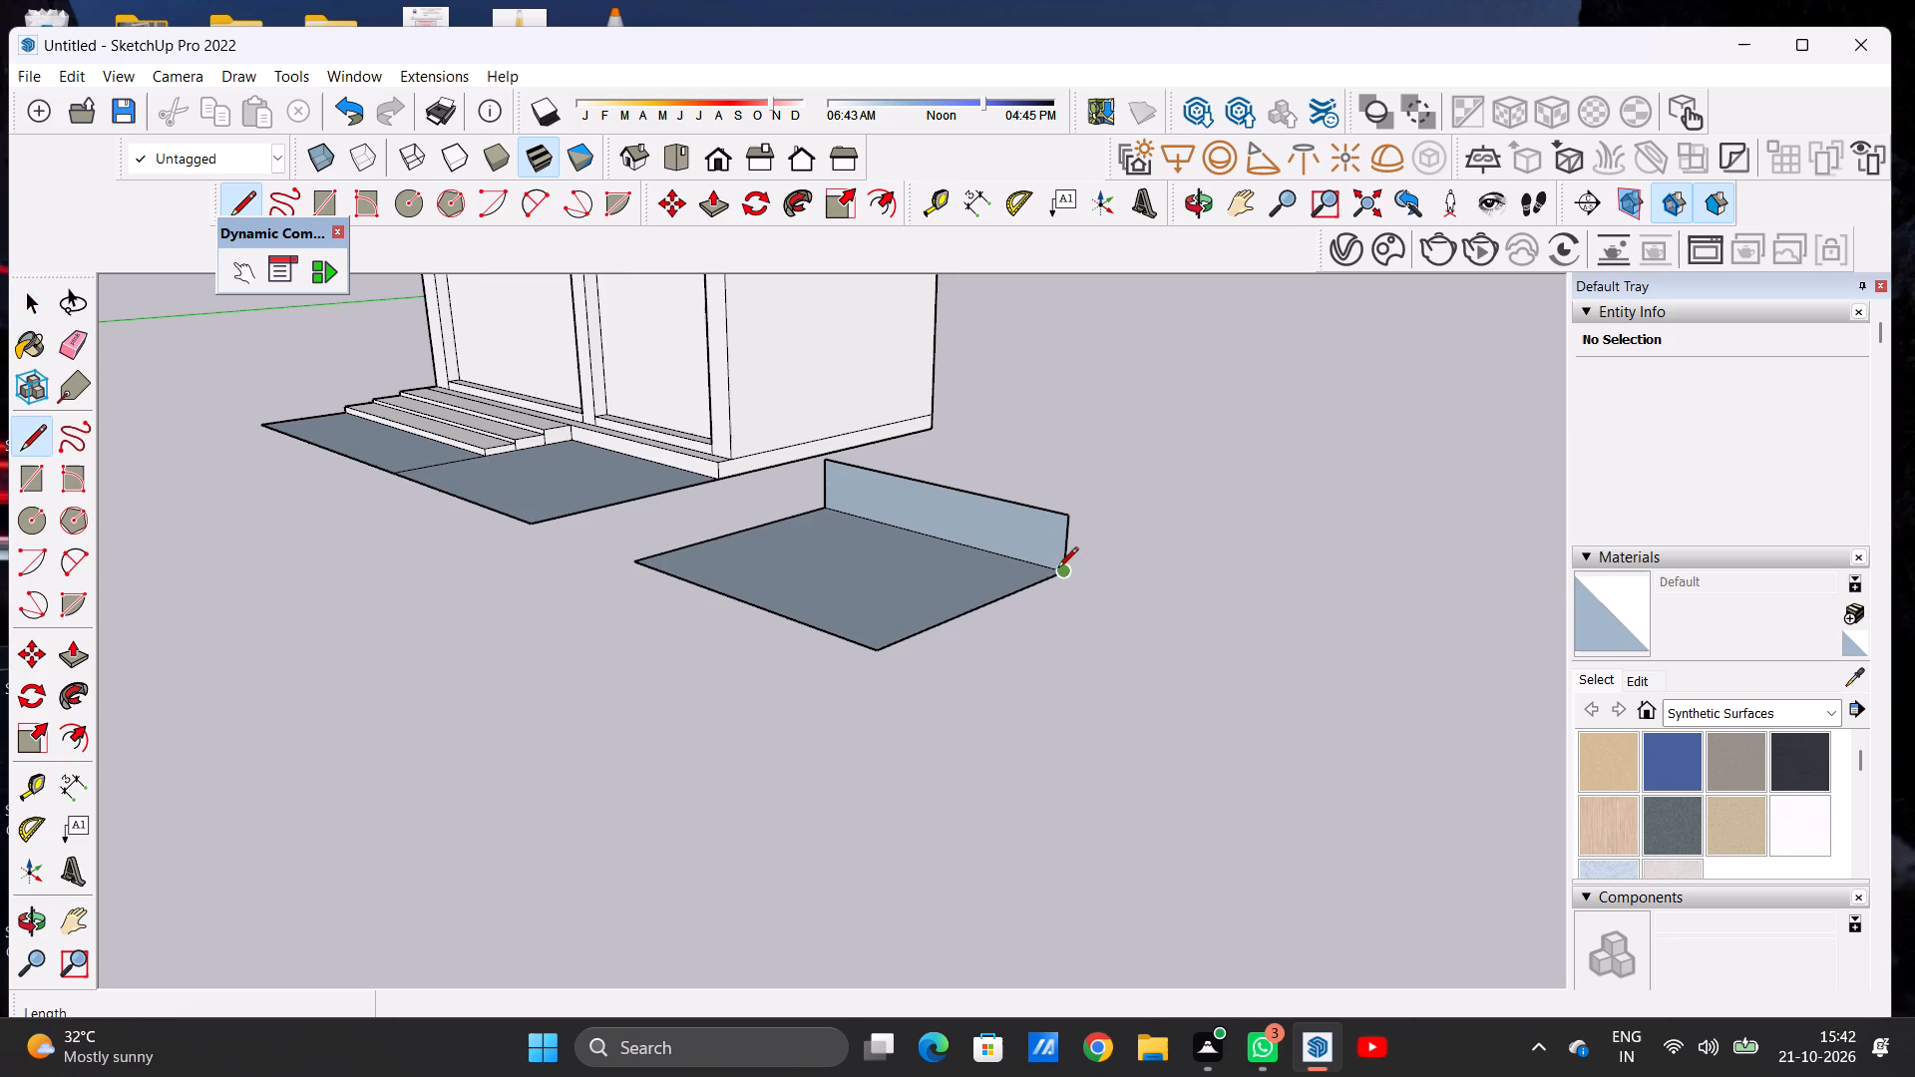
left_click(1057, 569)
left_click(1061, 518)
left_click(827, 499)
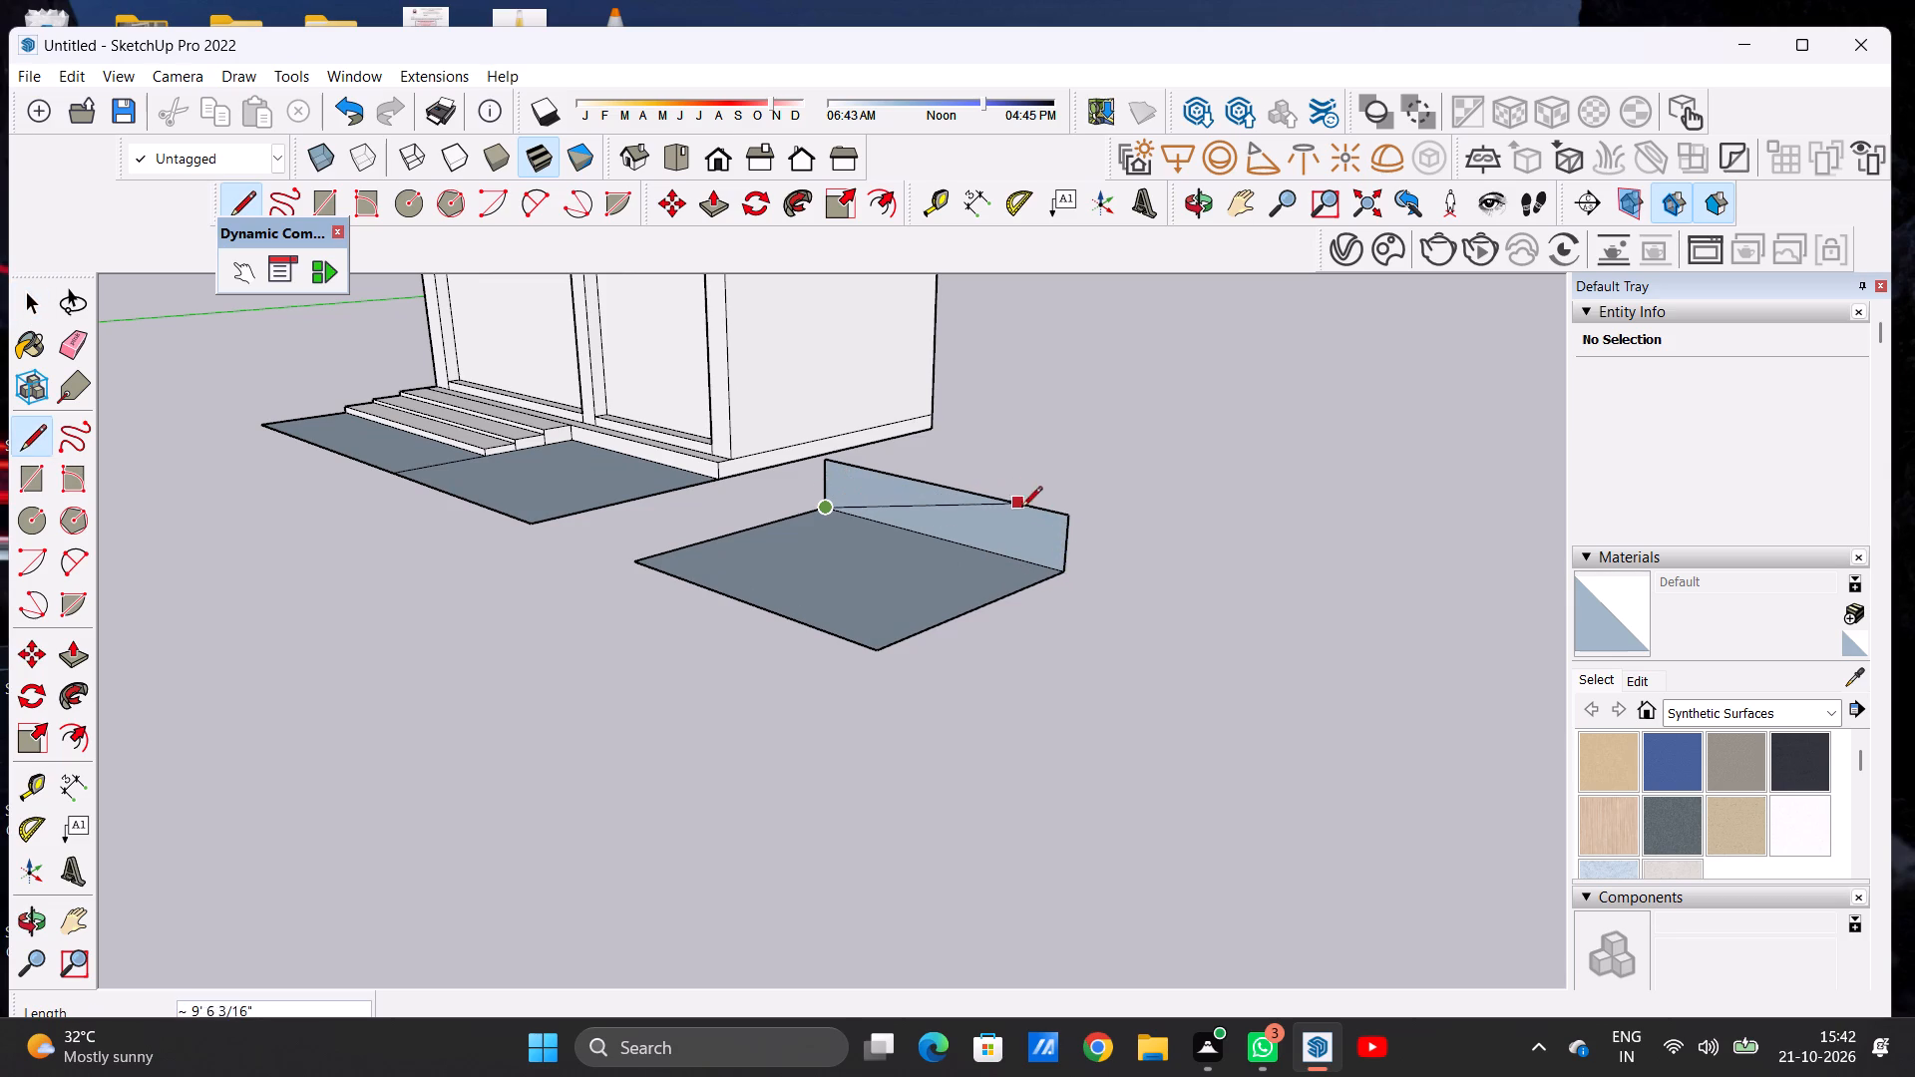
left_click(1068, 522)
key("space")
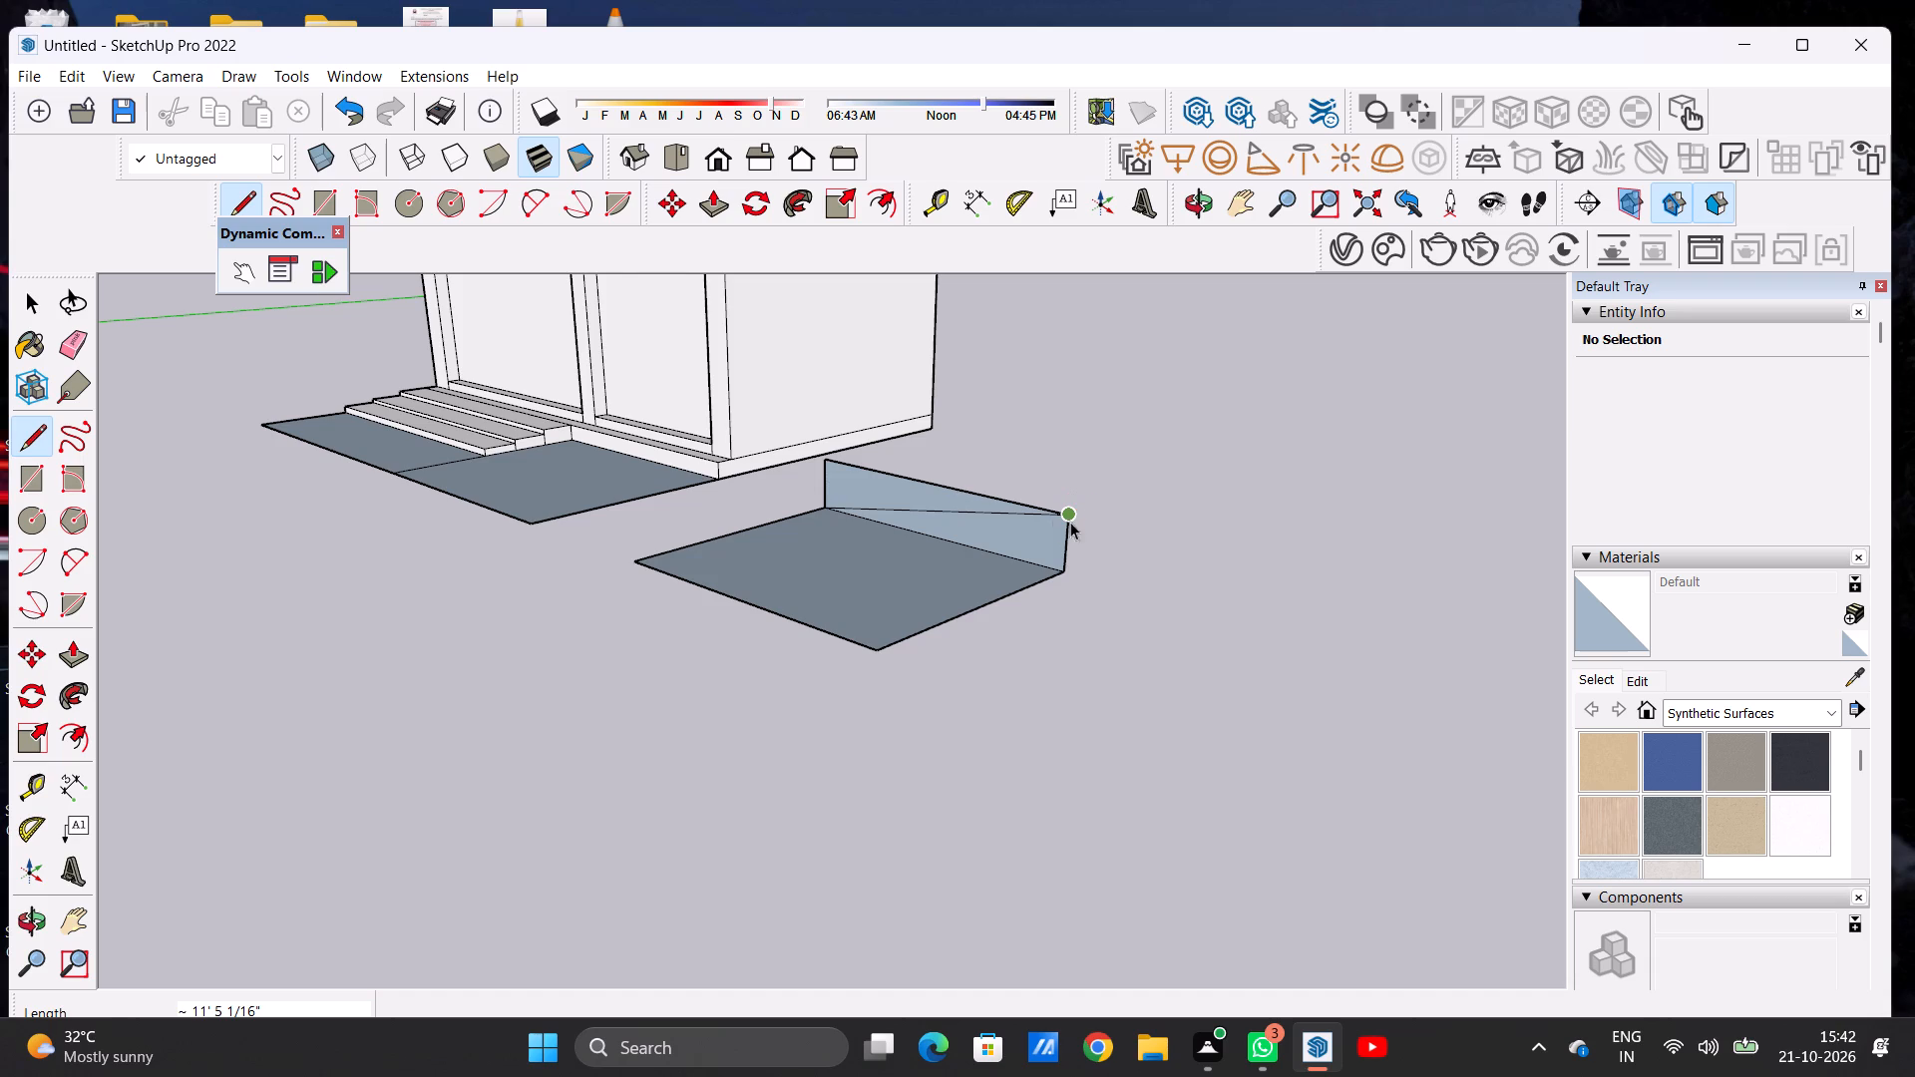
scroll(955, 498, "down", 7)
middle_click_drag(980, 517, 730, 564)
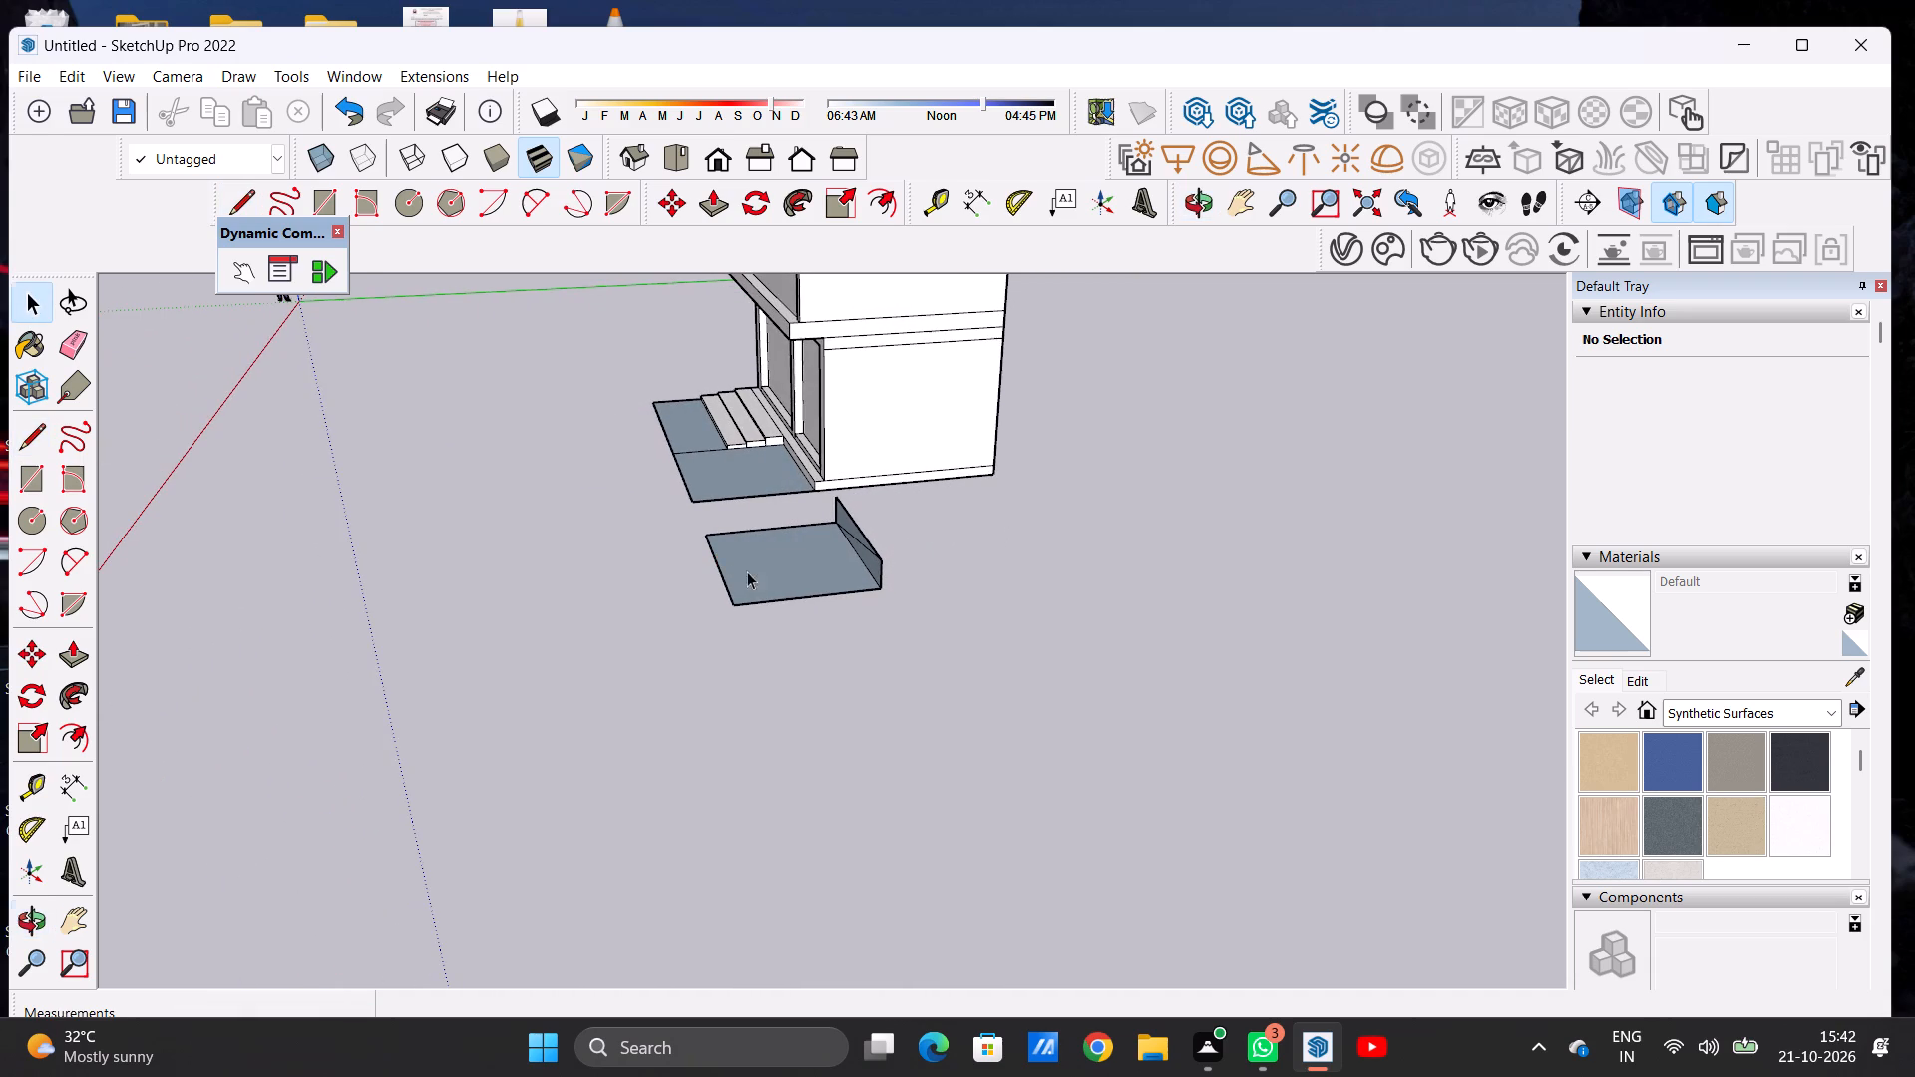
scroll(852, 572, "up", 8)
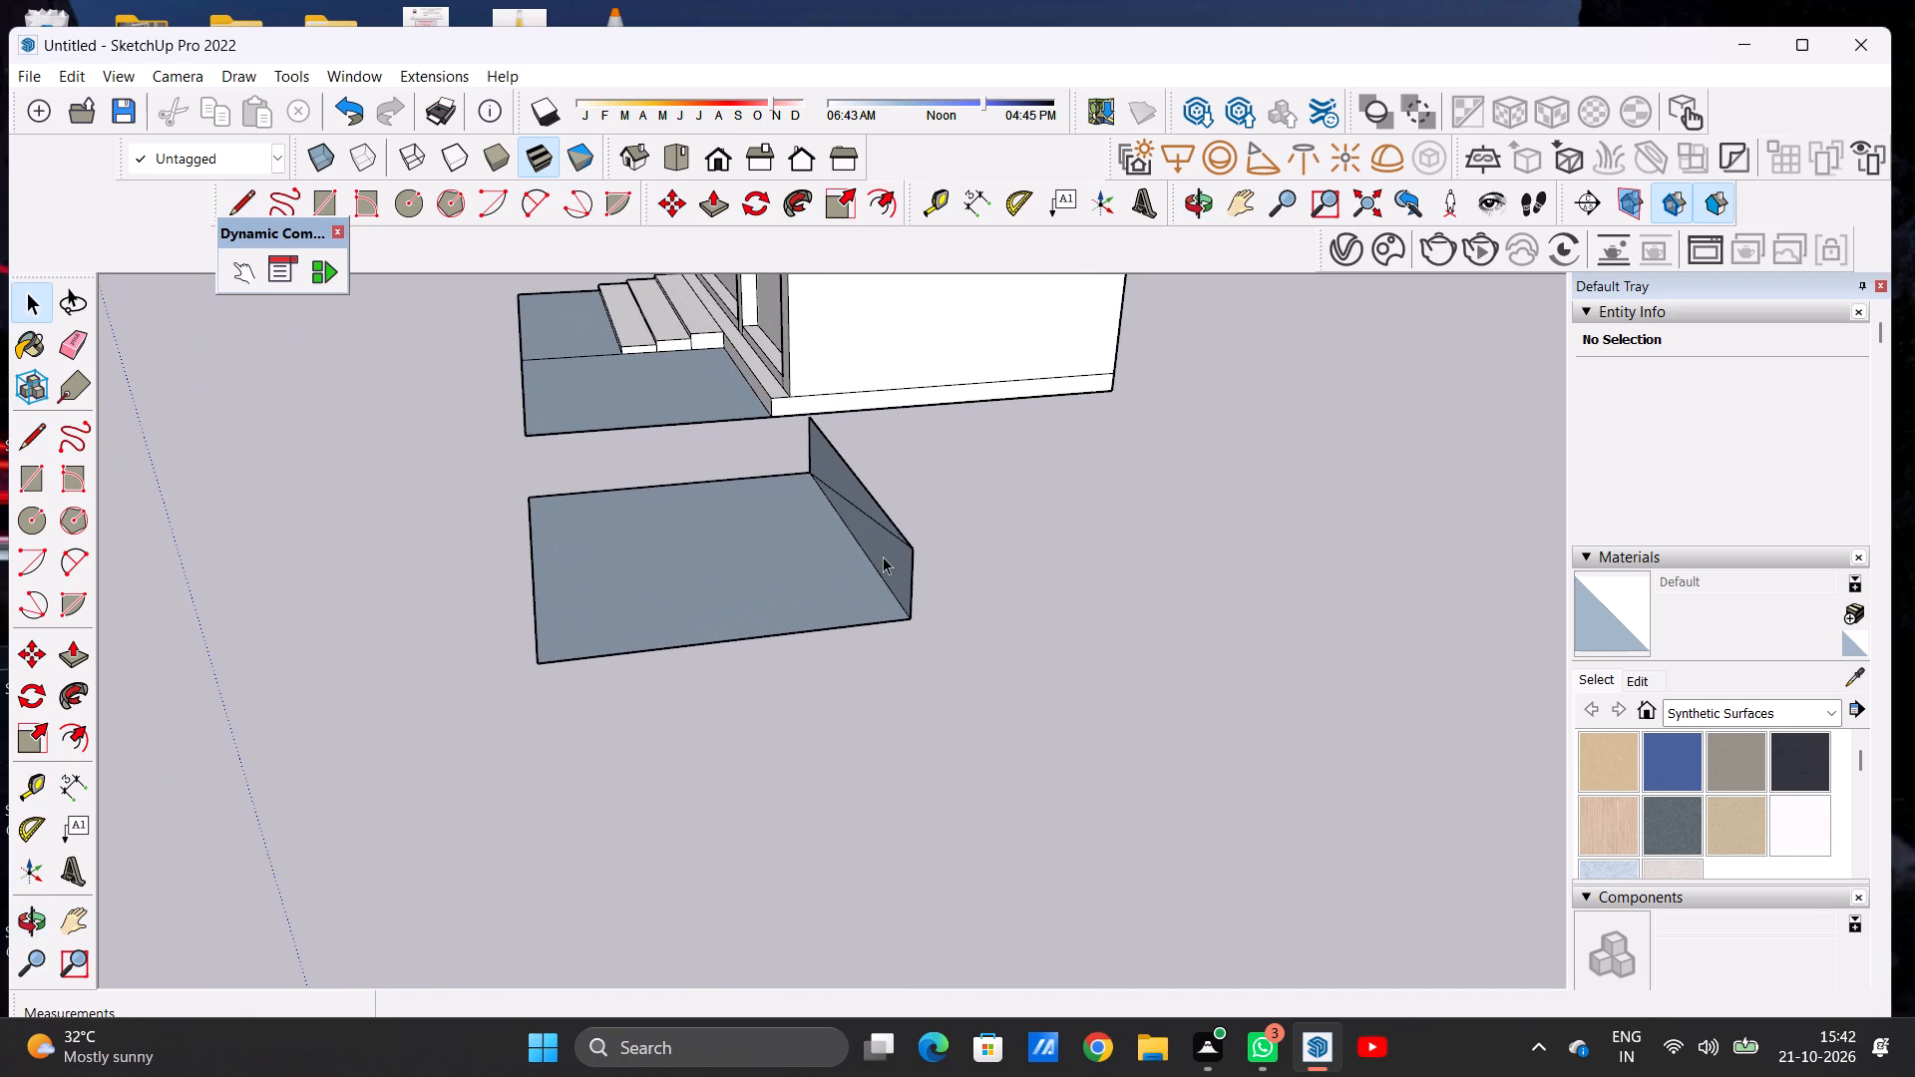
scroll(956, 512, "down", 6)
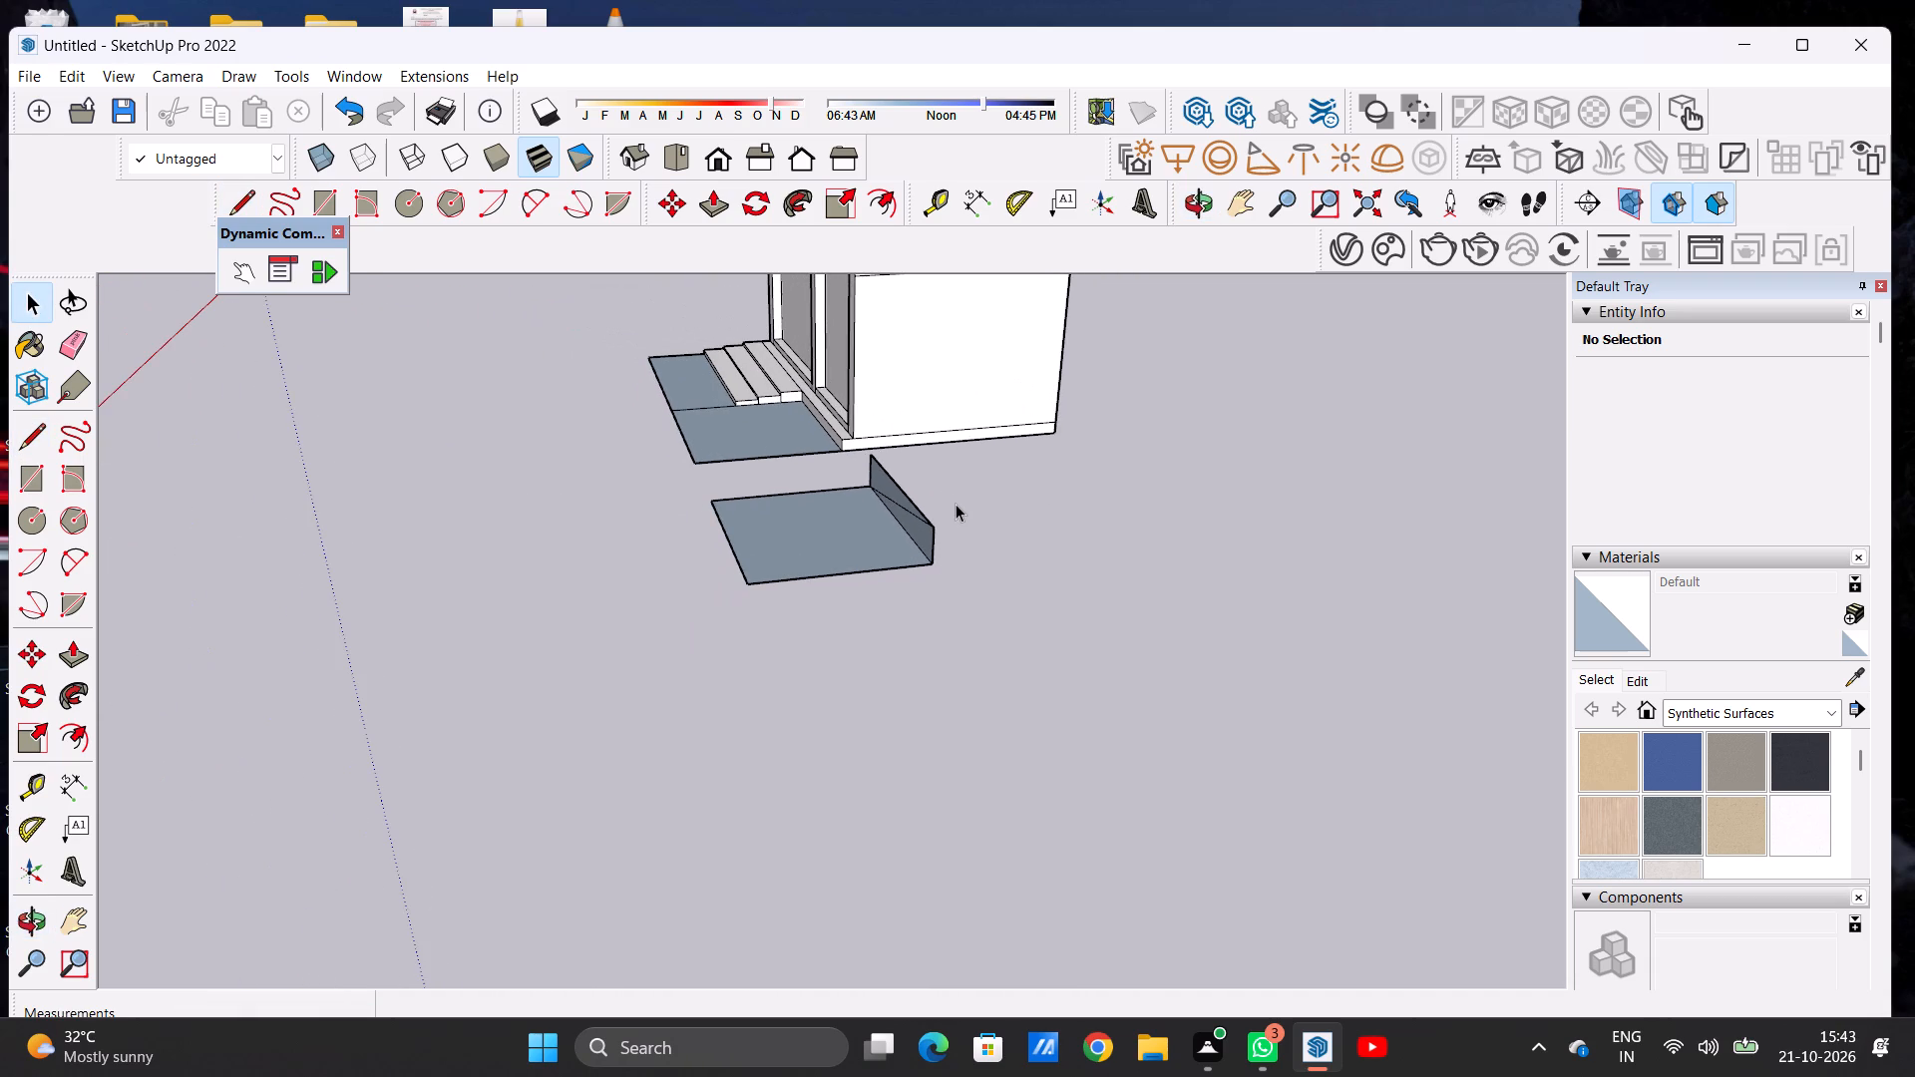
Push/Pull the lower triangle about 9' 4 3/4" across the full width of the copied ground face to form a solid ramp.
key("p")
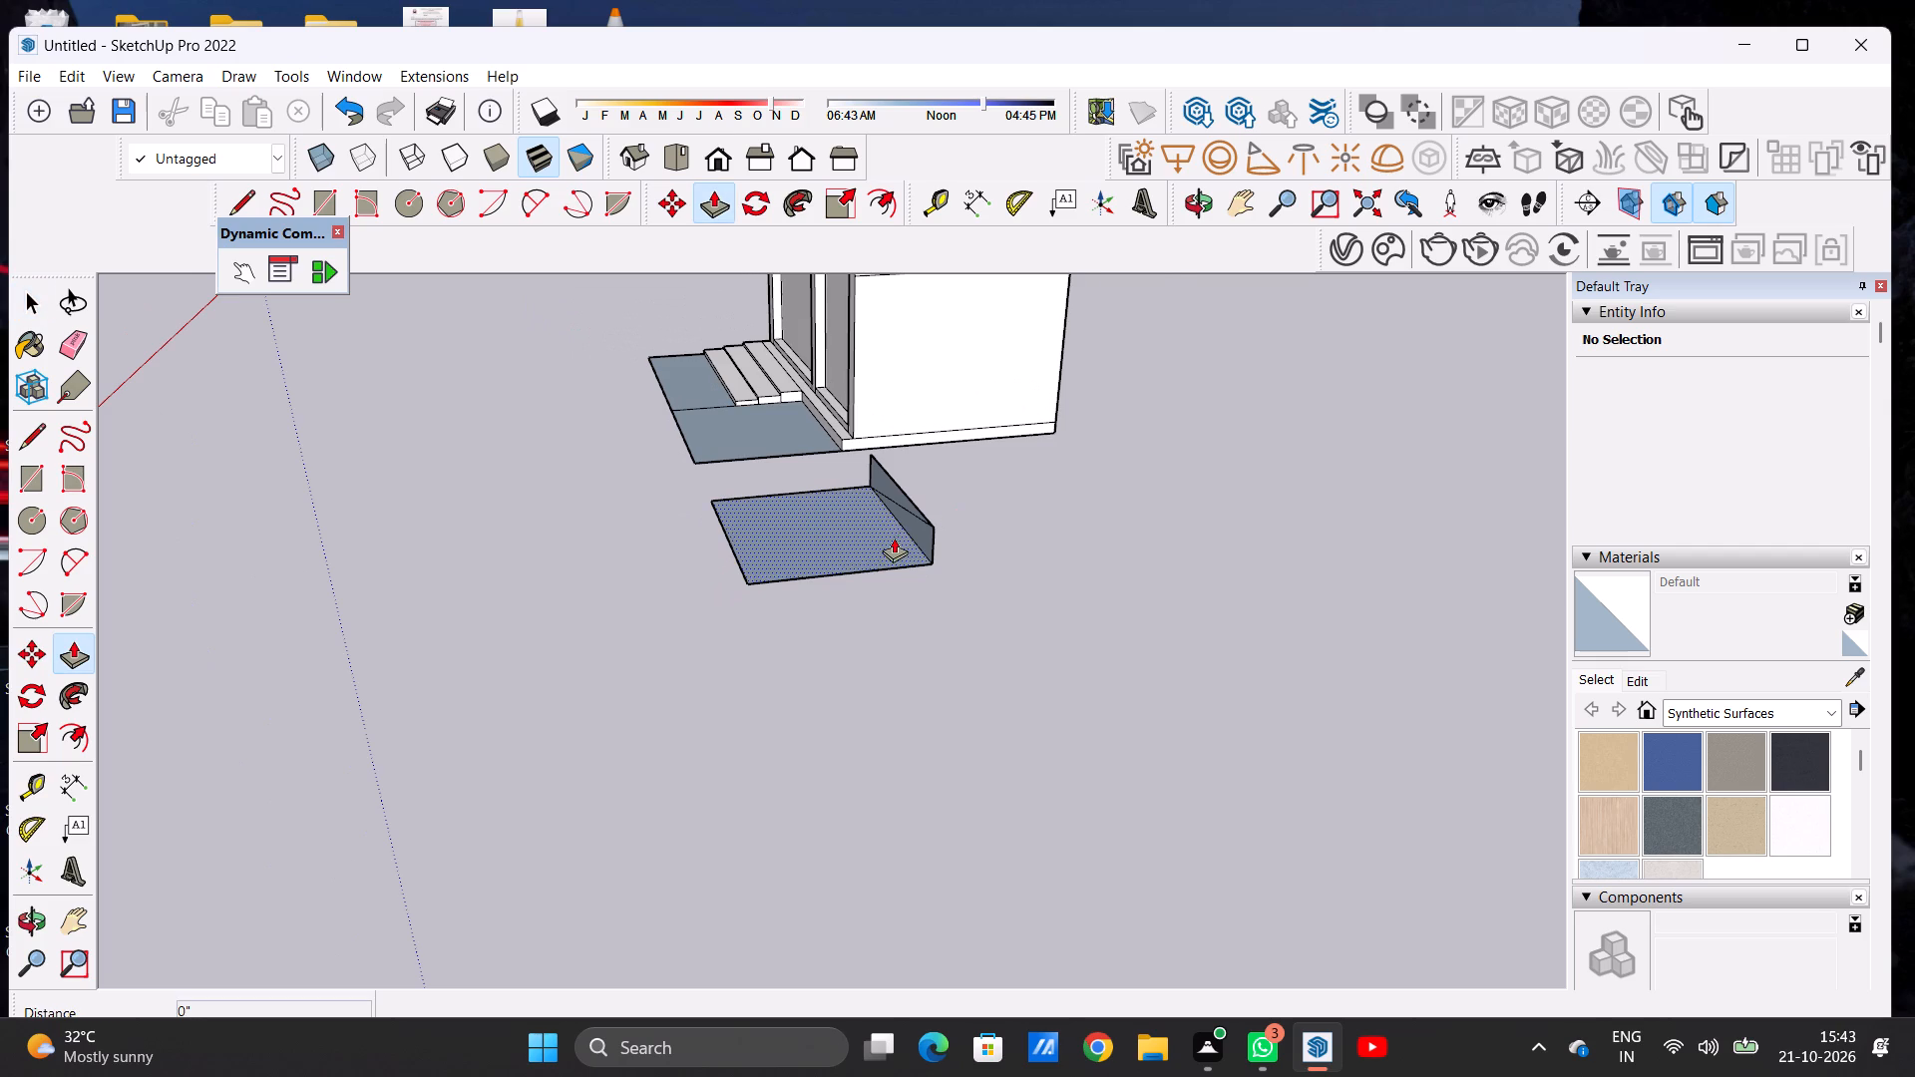
scroll(894, 538, "up", 7)
left_click(952, 516)
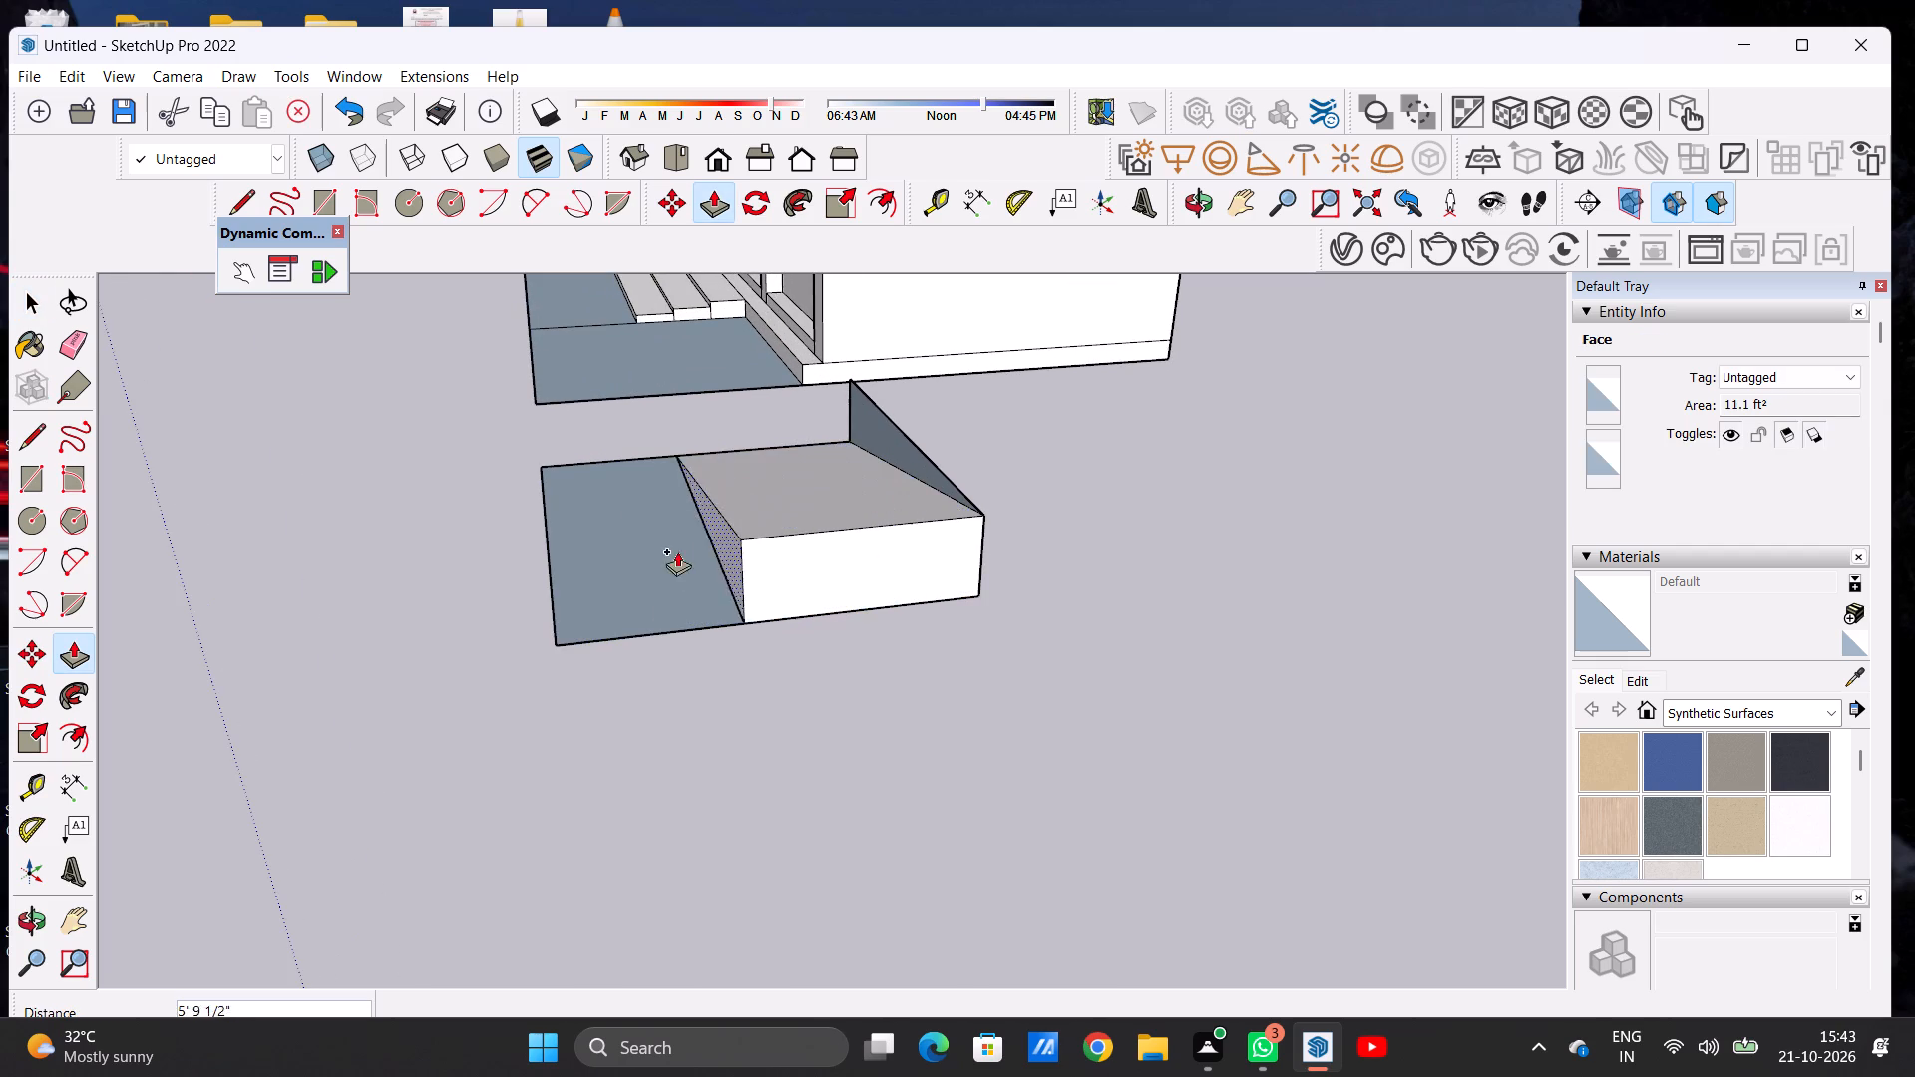
scroll(639, 554, "down", 8)
left_click(604, 598)
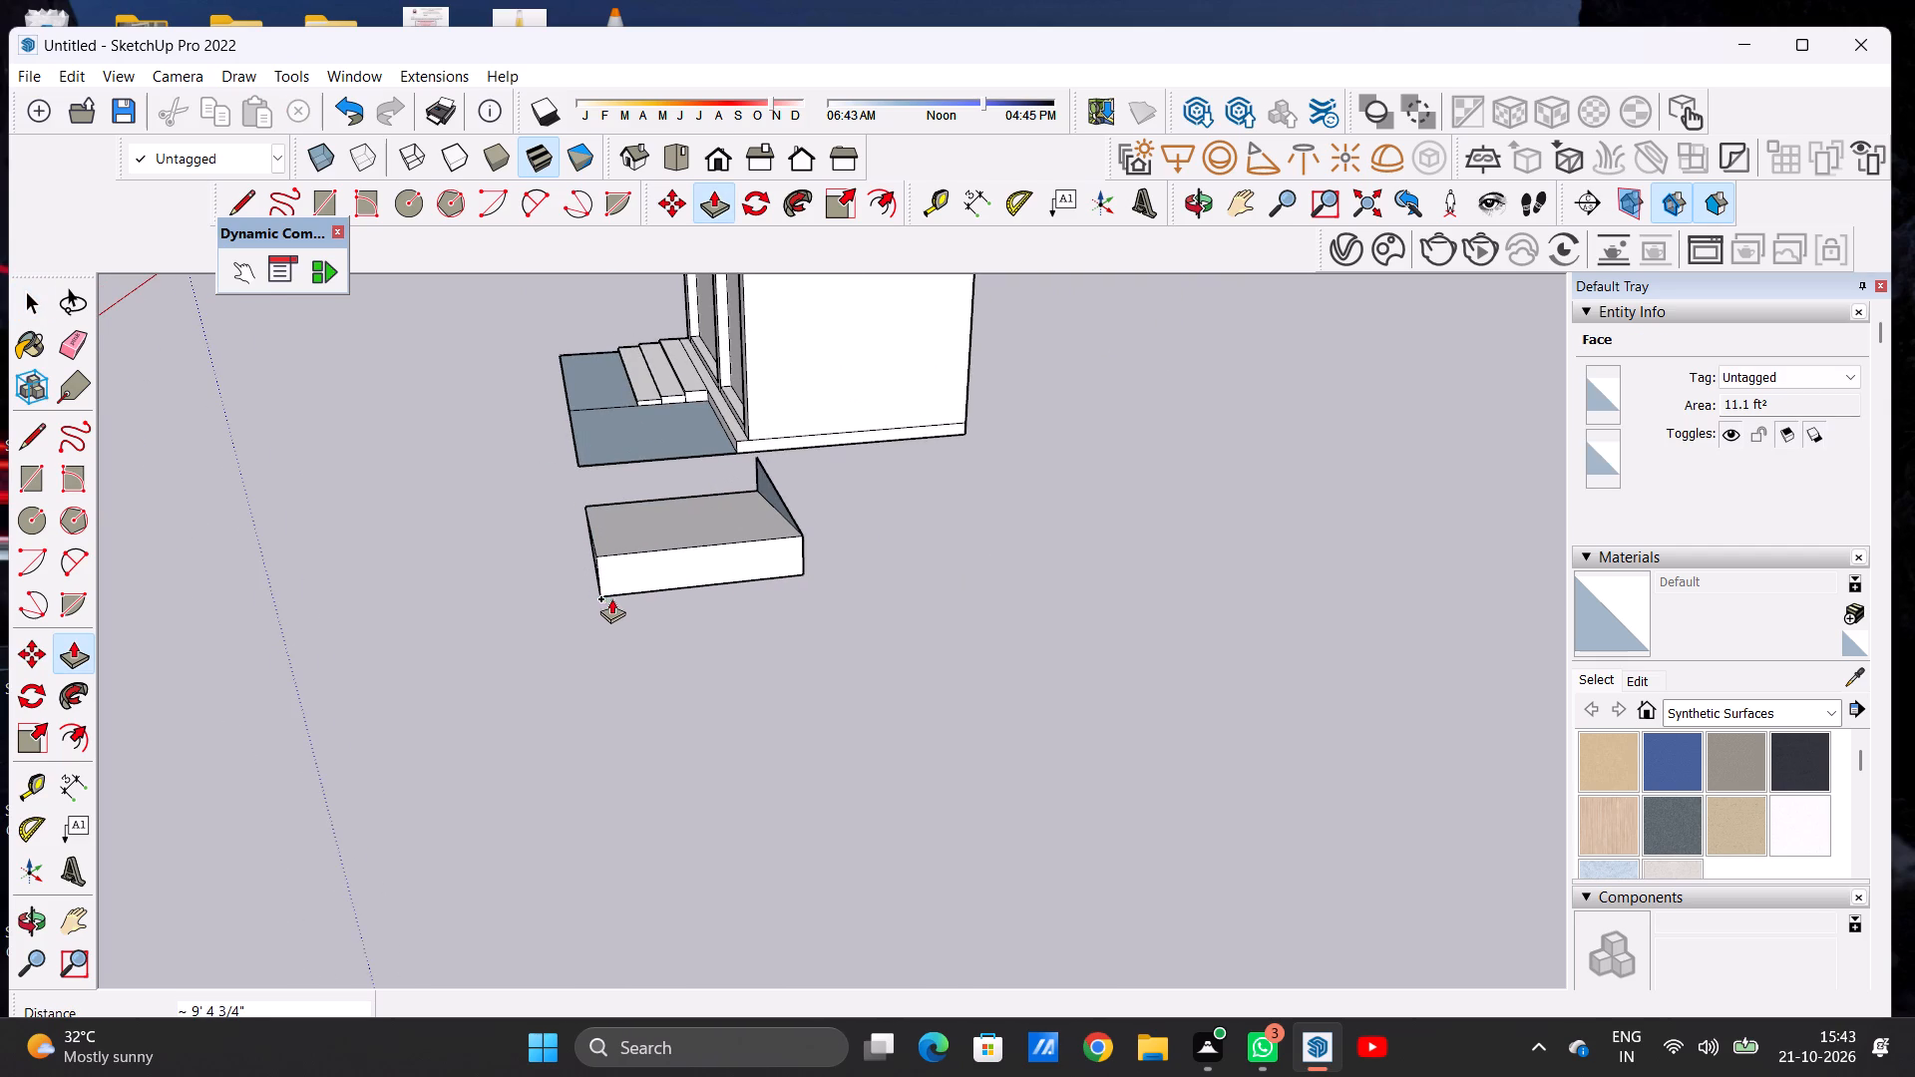
scroll(736, 591, "down", 4)
key("space")
Erase the vertical and top edges of the leftover upper triangle standing along the ramp's side.
middle_click_drag(683, 546, 1020, 483)
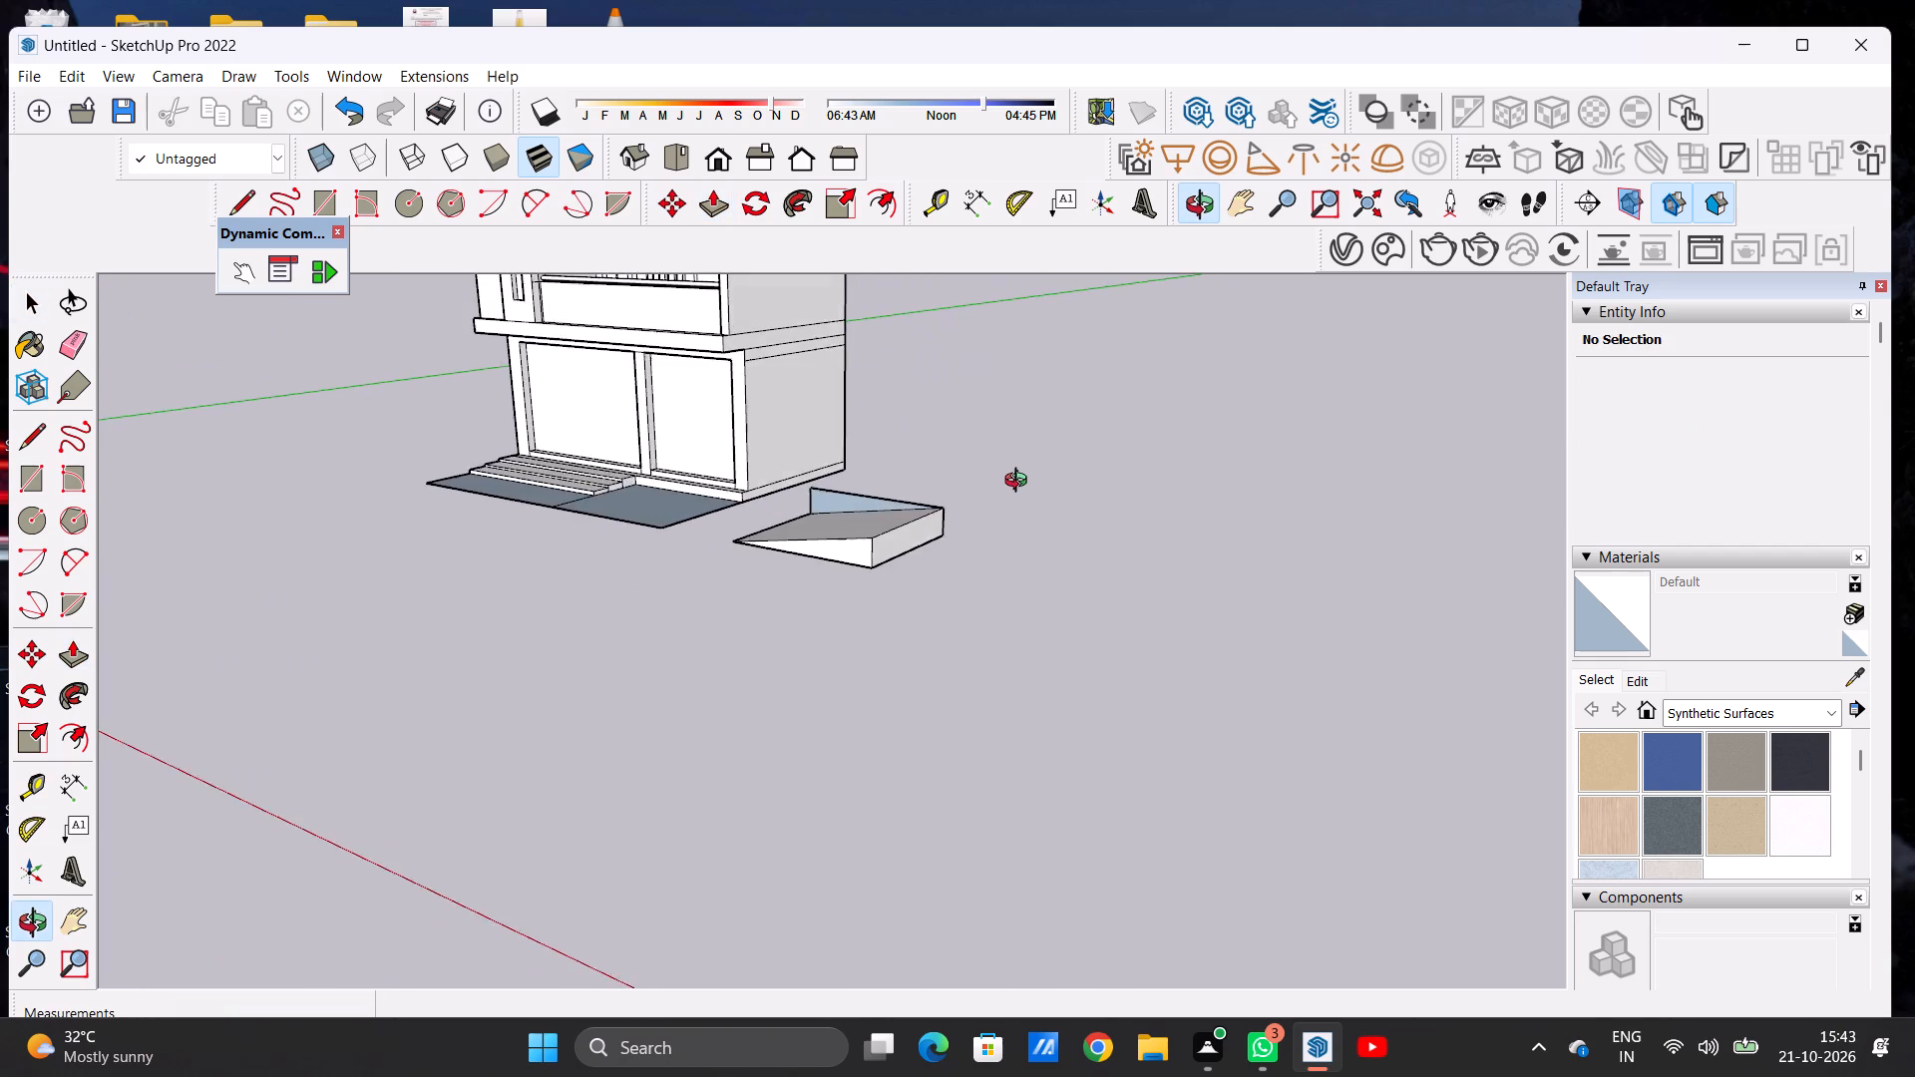
middle_click_drag(1020, 483, 1135, 509)
scroll(974, 540, "up", 5)
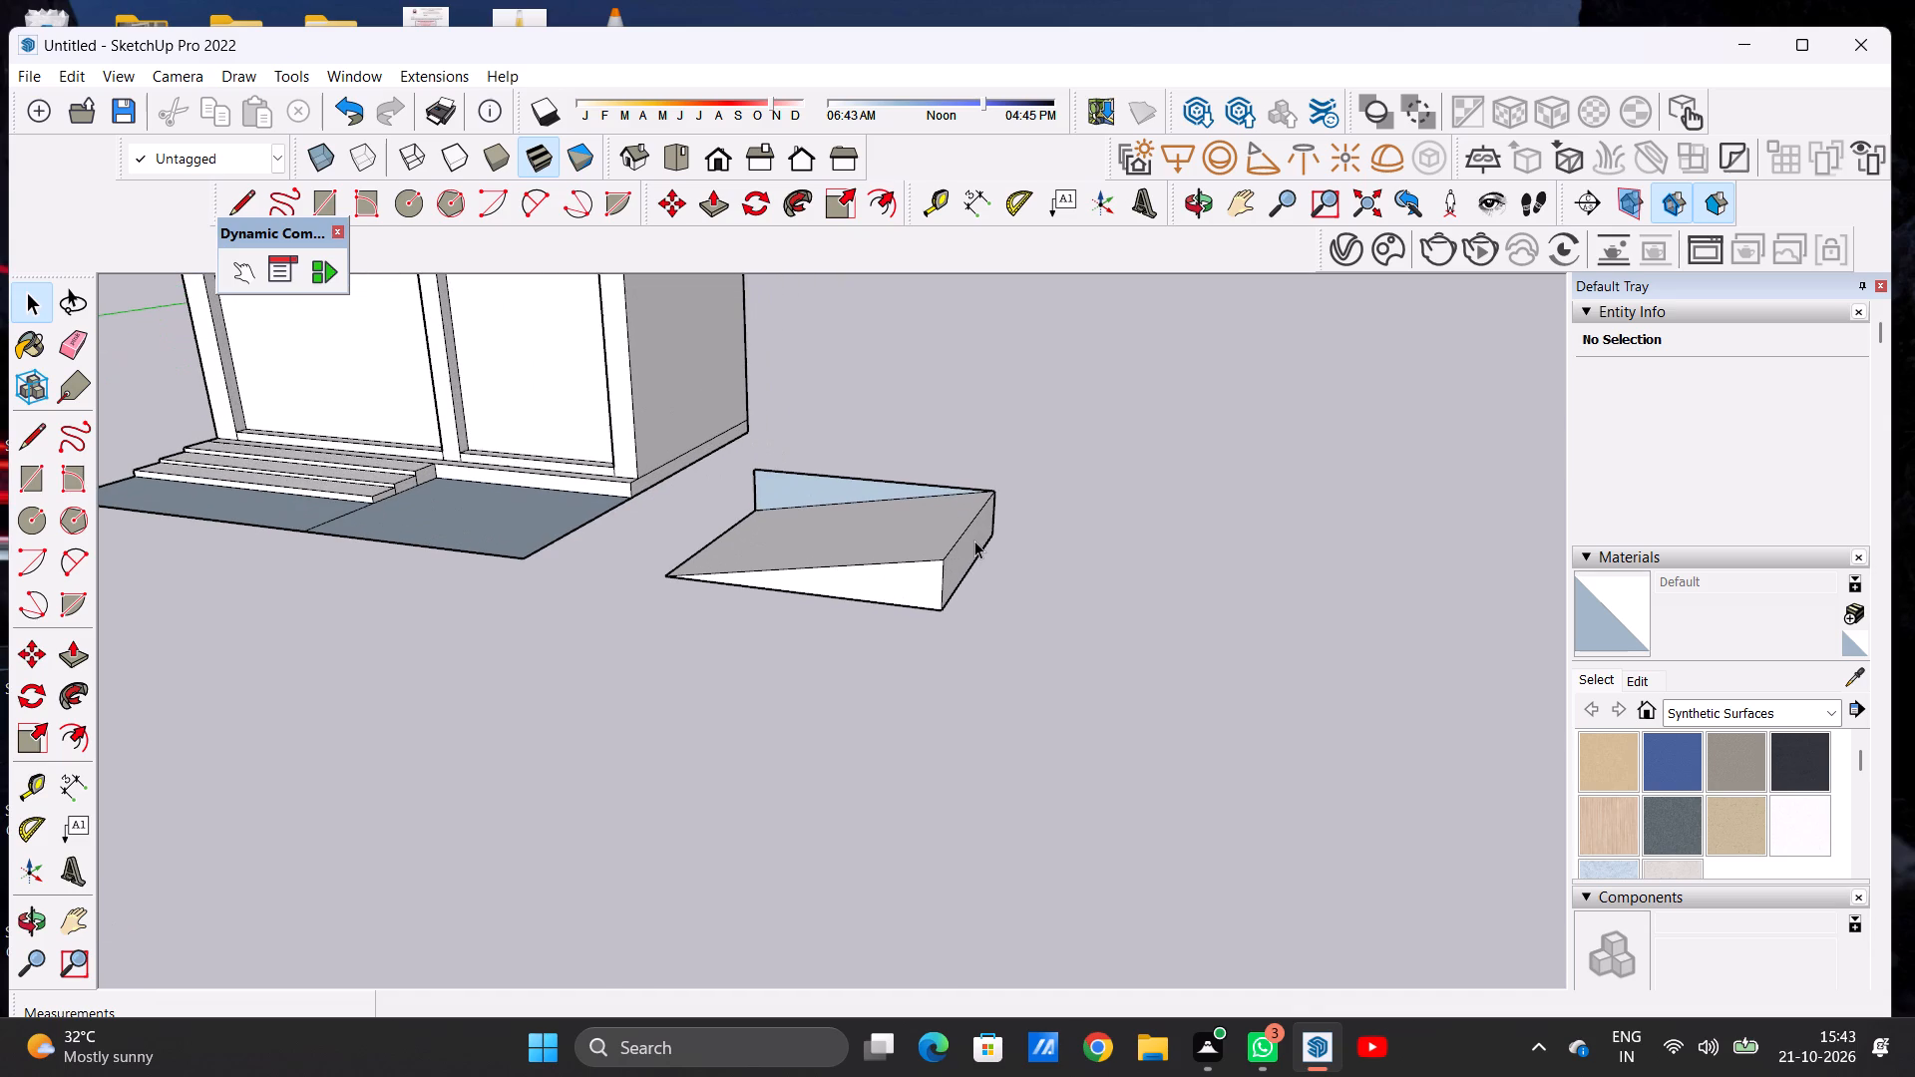
scroll(823, 631, "down", 5)
middle_click_drag(798, 577, 139, 575)
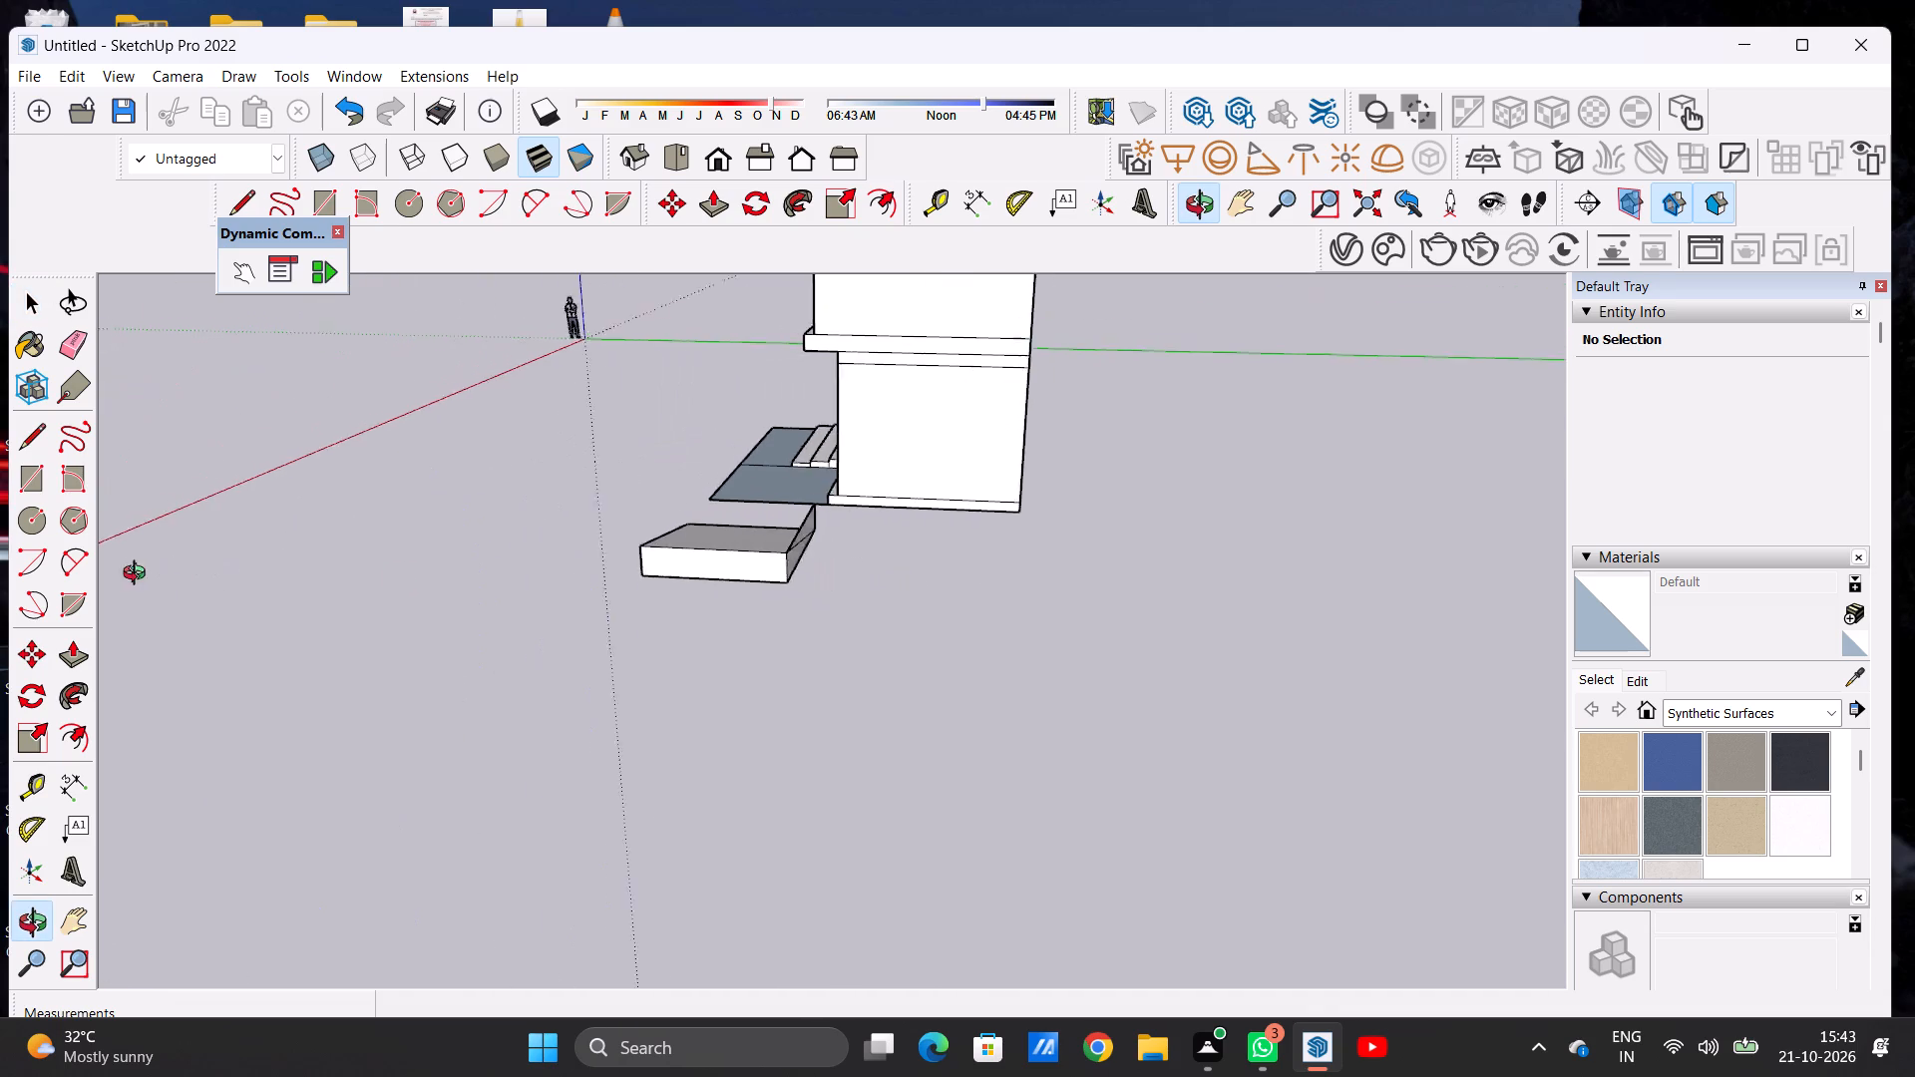
middle_click_drag(139, 575, 130, 575)
scroll(776, 537, "up", 6)
middle_click_drag(806, 538, 580, 594)
scroll(580, 594, "up", 2)
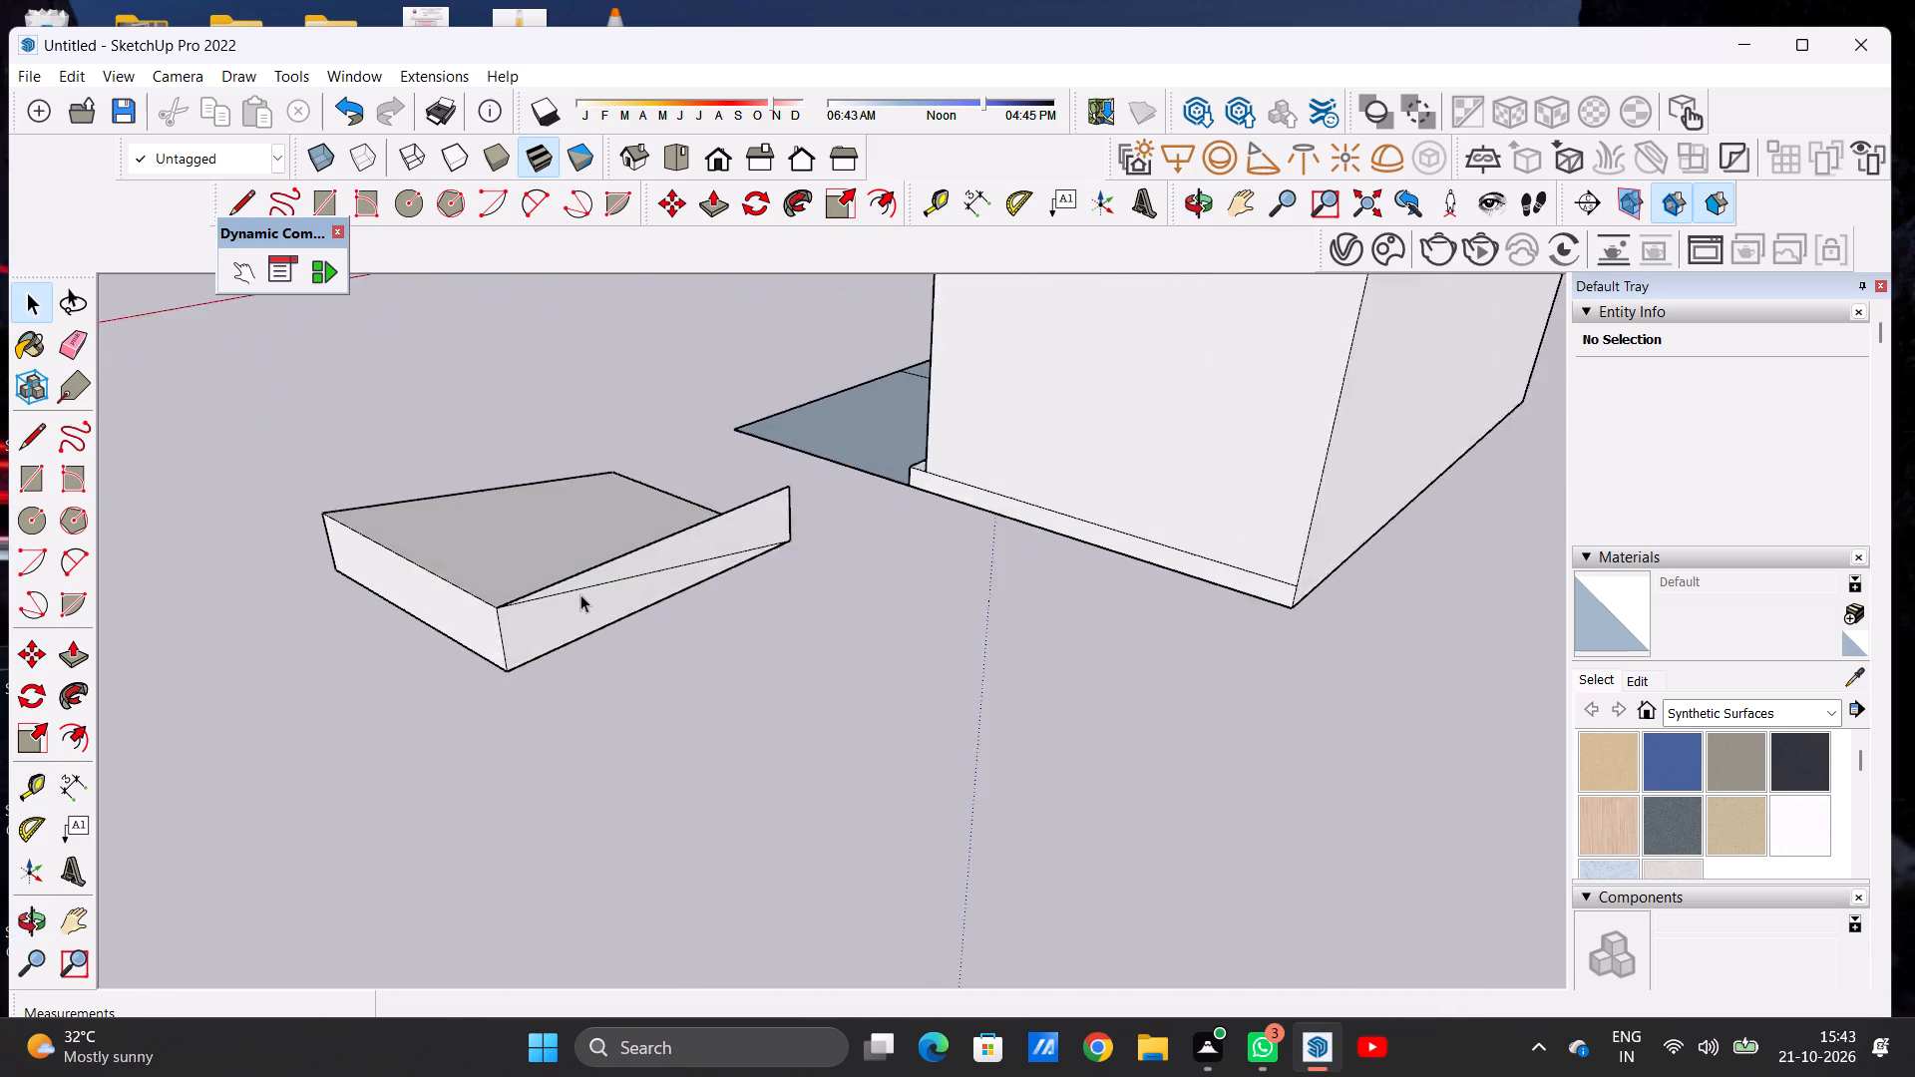
scroll(580, 594, "up", 4)
middle_click_drag(518, 541, 595, 603)
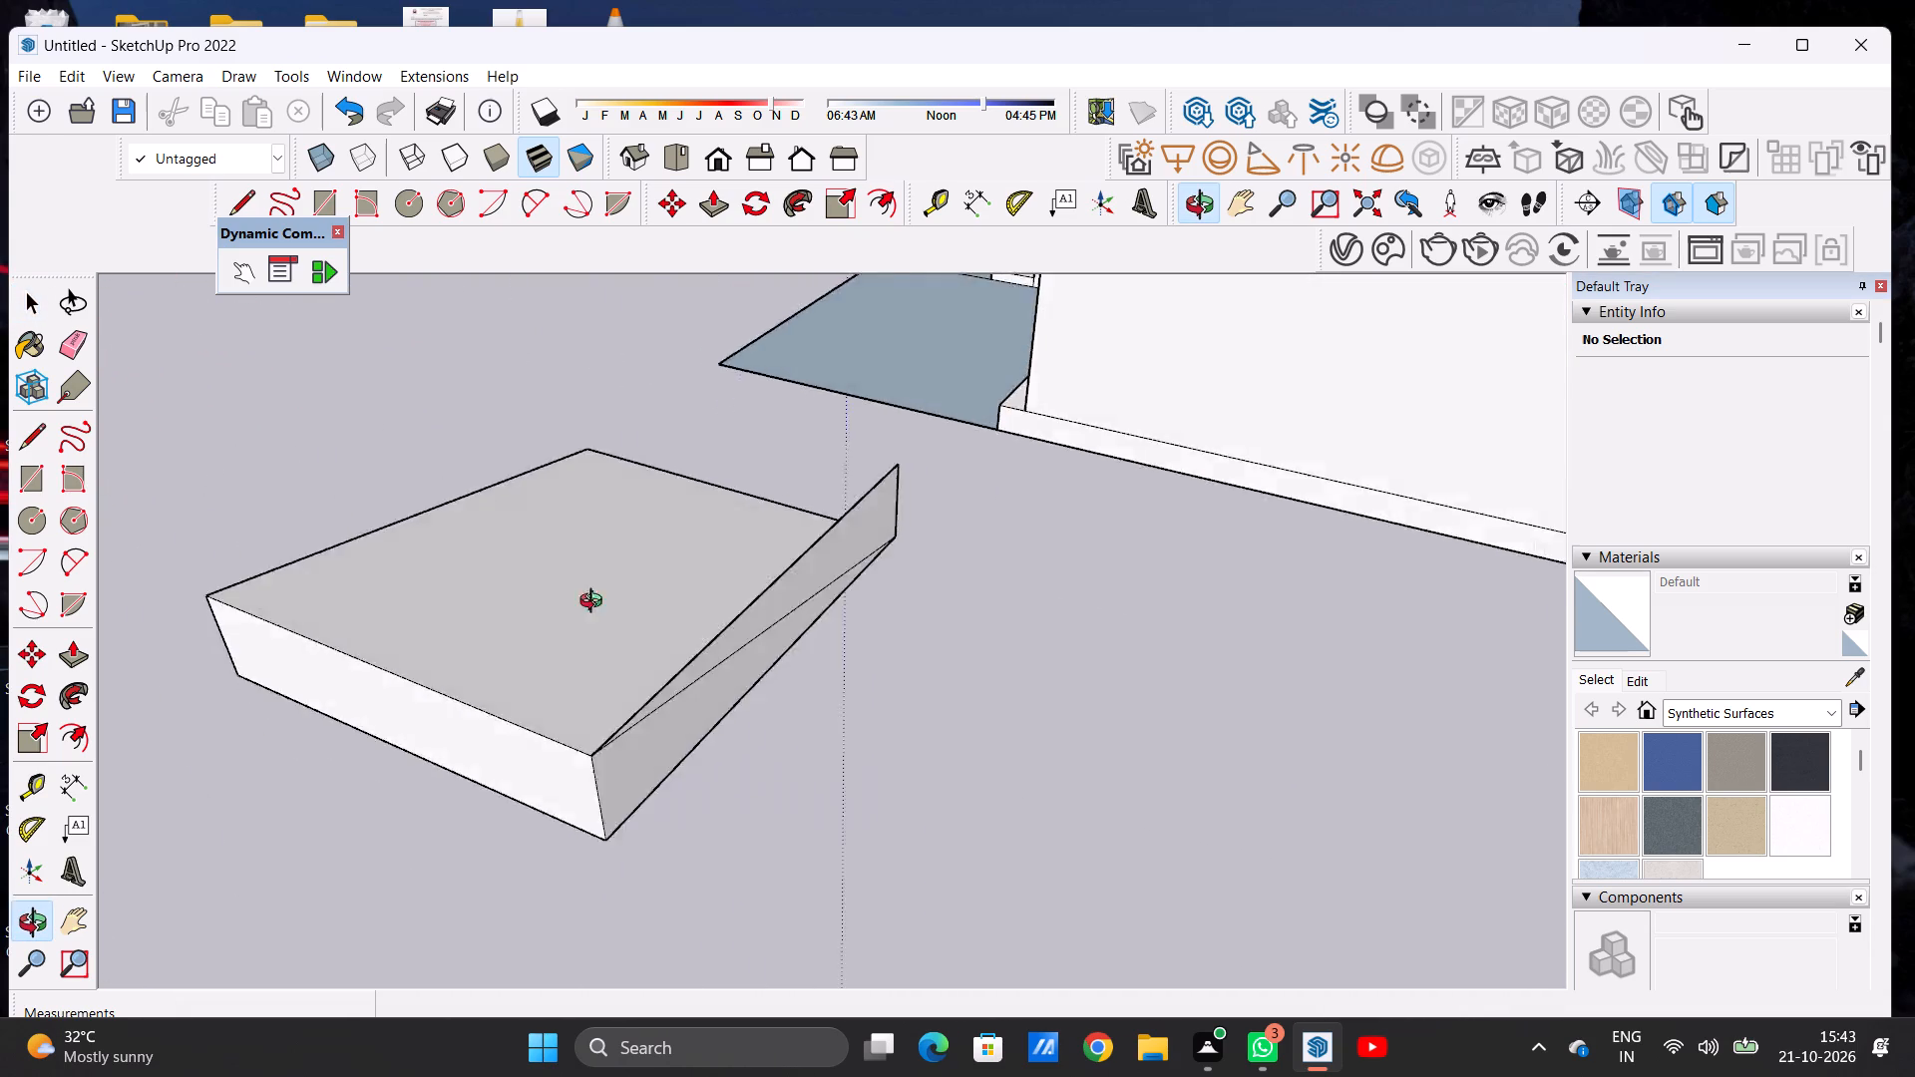
middle_click_drag(595, 603, 1370, 517)
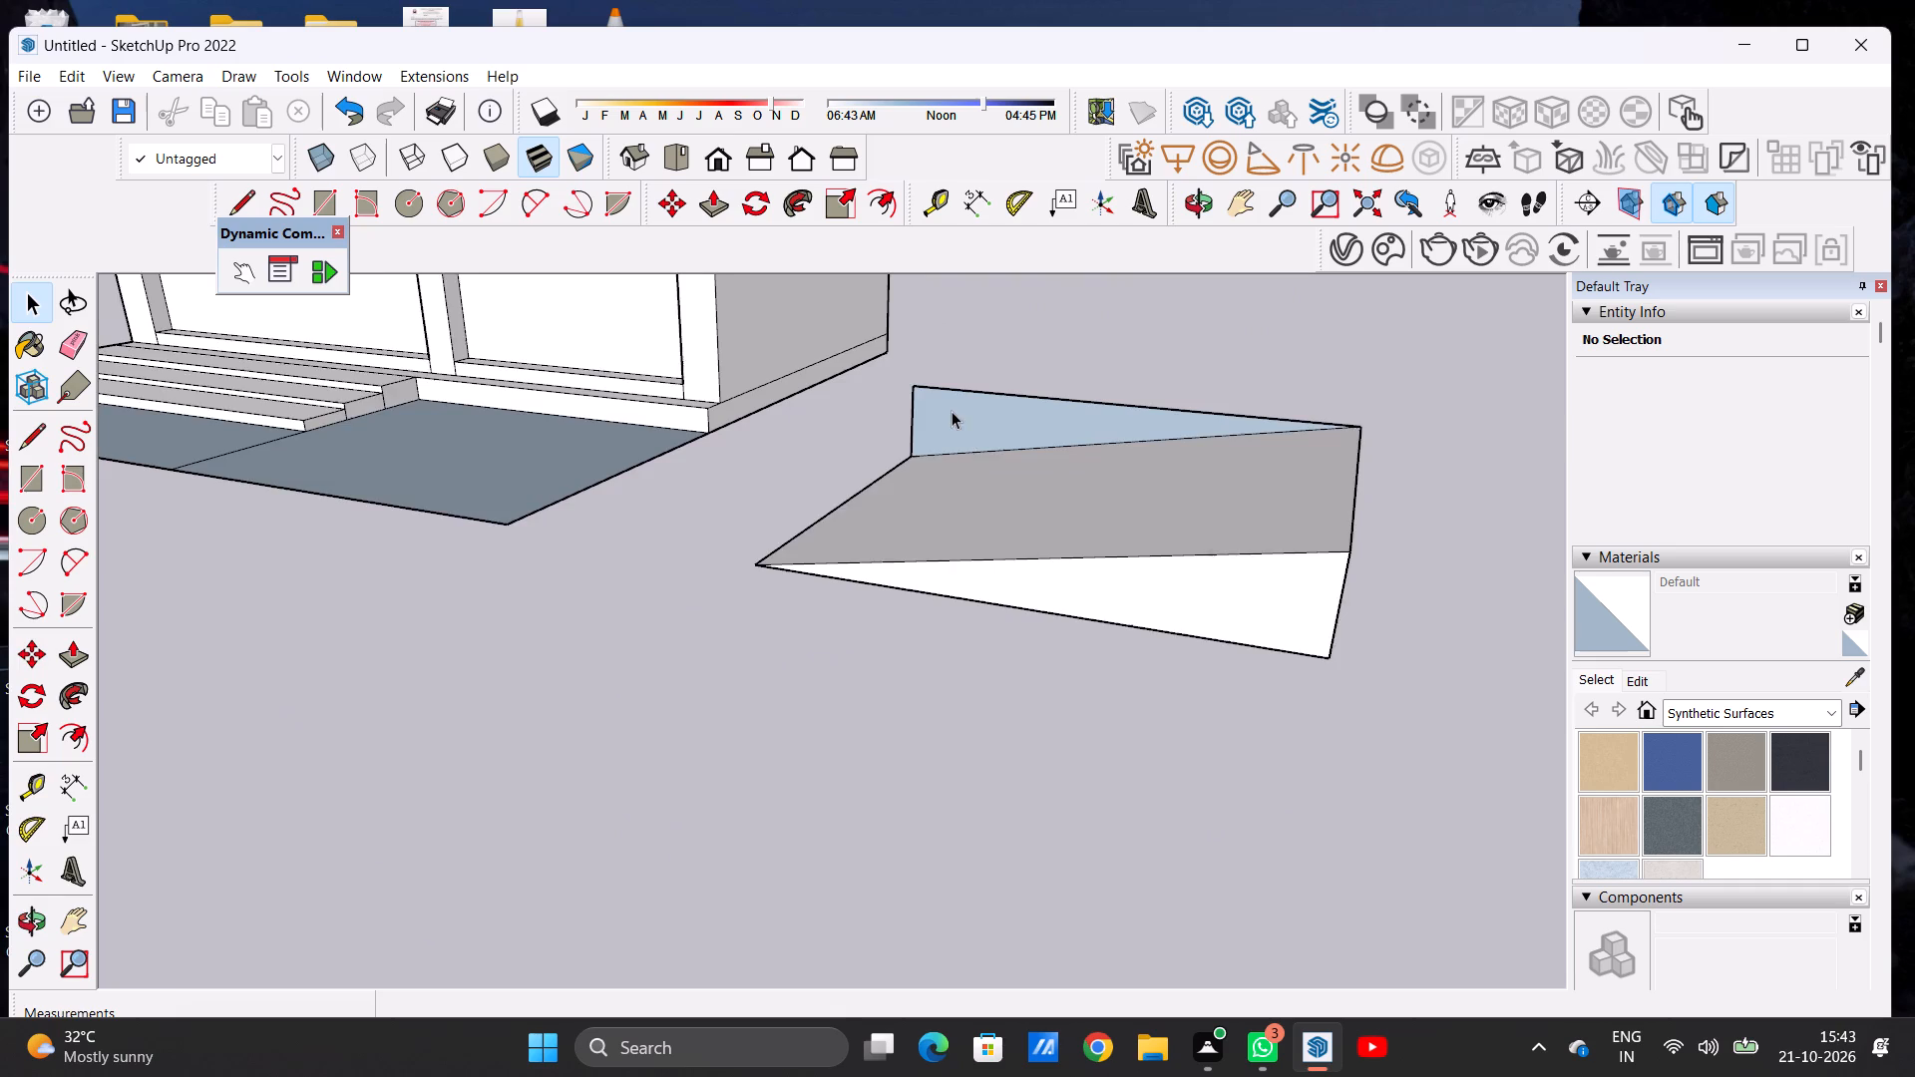
scroll(950, 410, "up", 3)
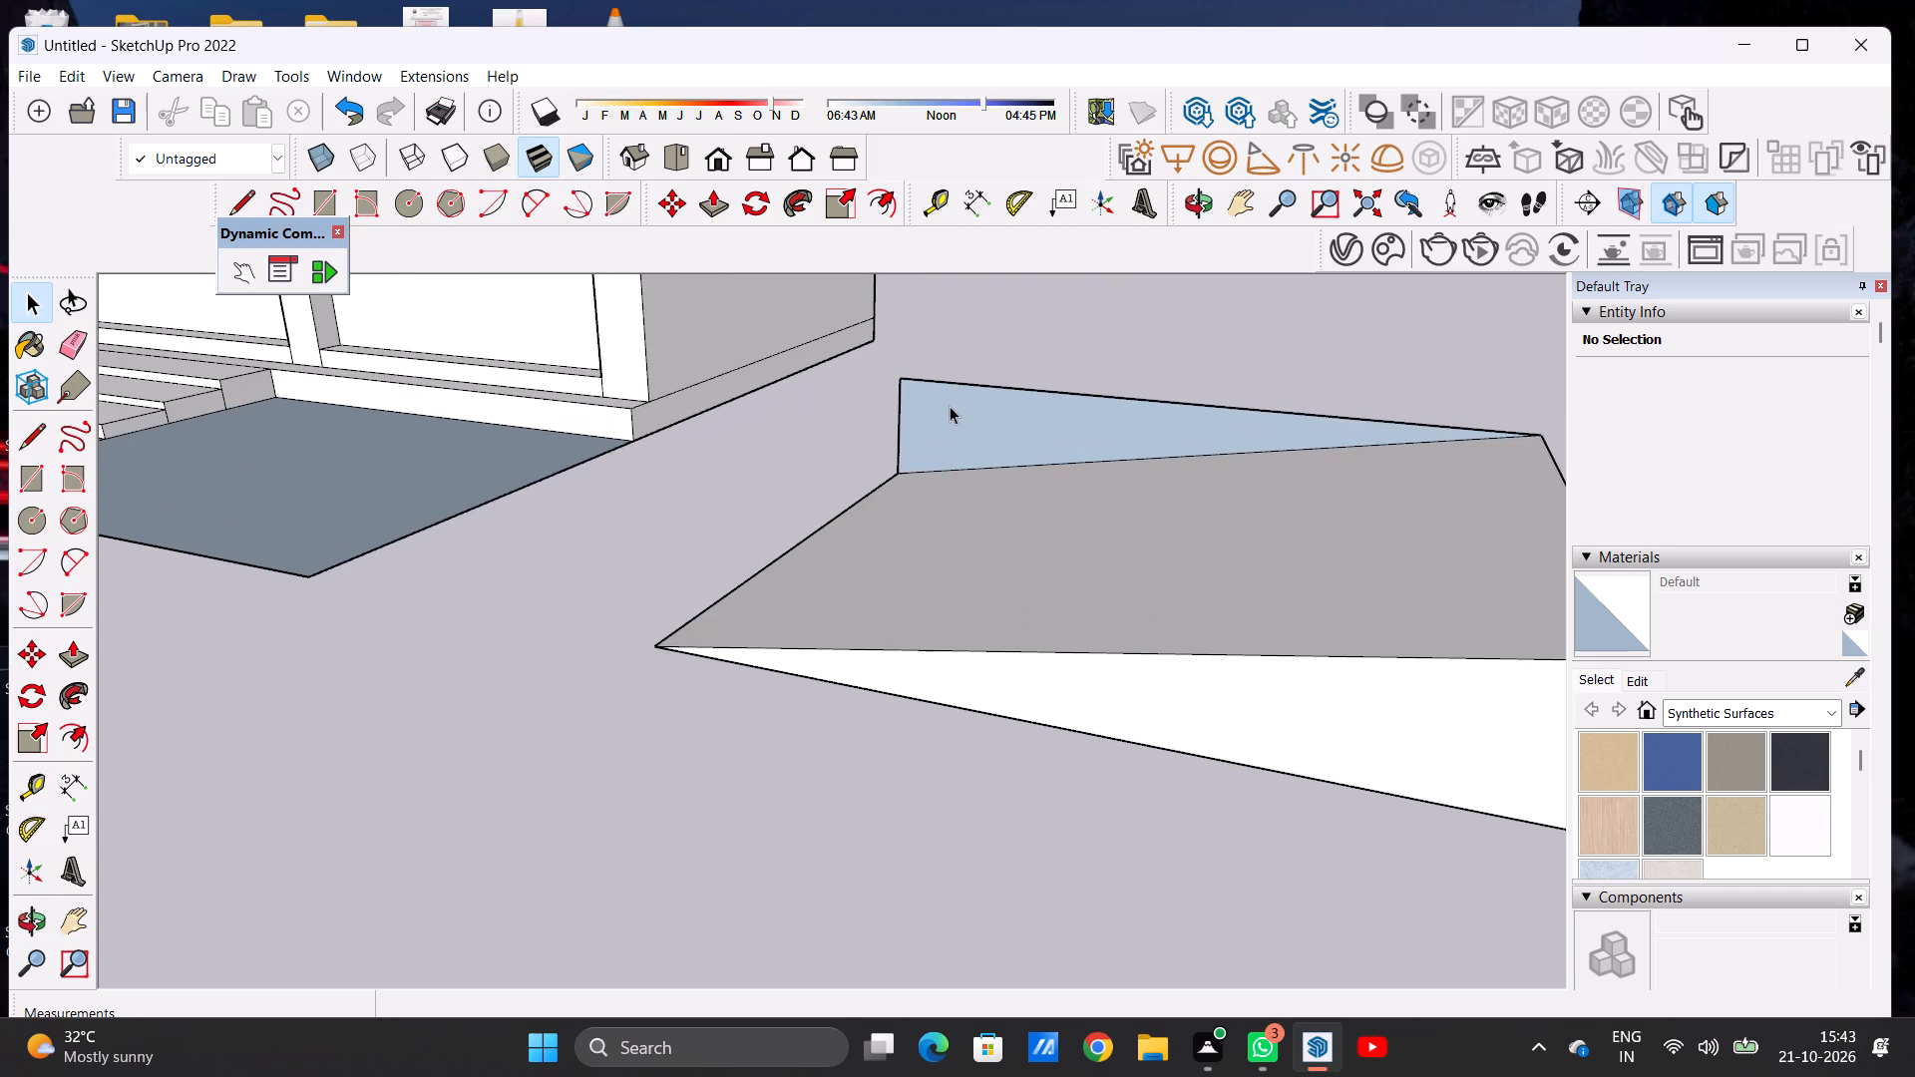
key("e")
scroll(930, 387, "up", 3)
left_click(890, 377)
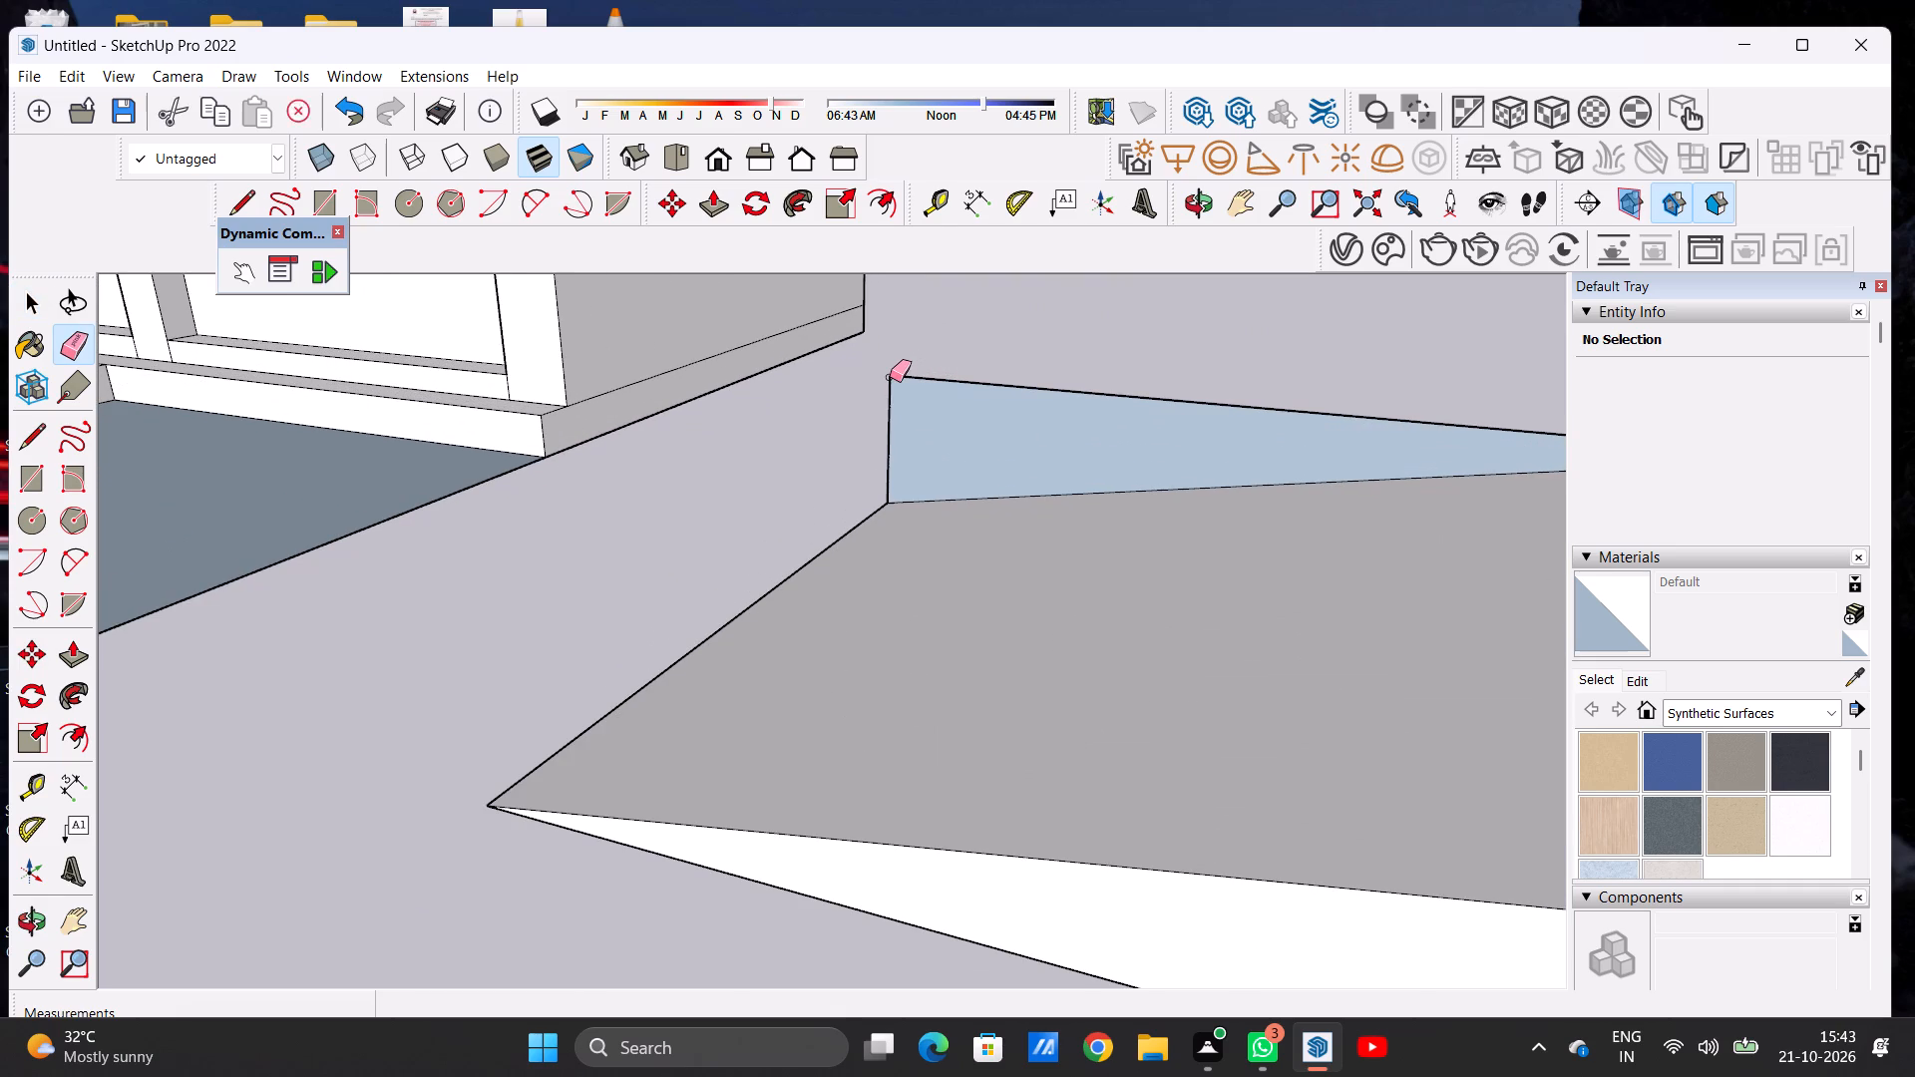
left_click_drag(982, 371, 984, 391)
key("space")
Select the whole ramp solid with all its connected faces and edges.
scroll(981, 533, "down", 11)
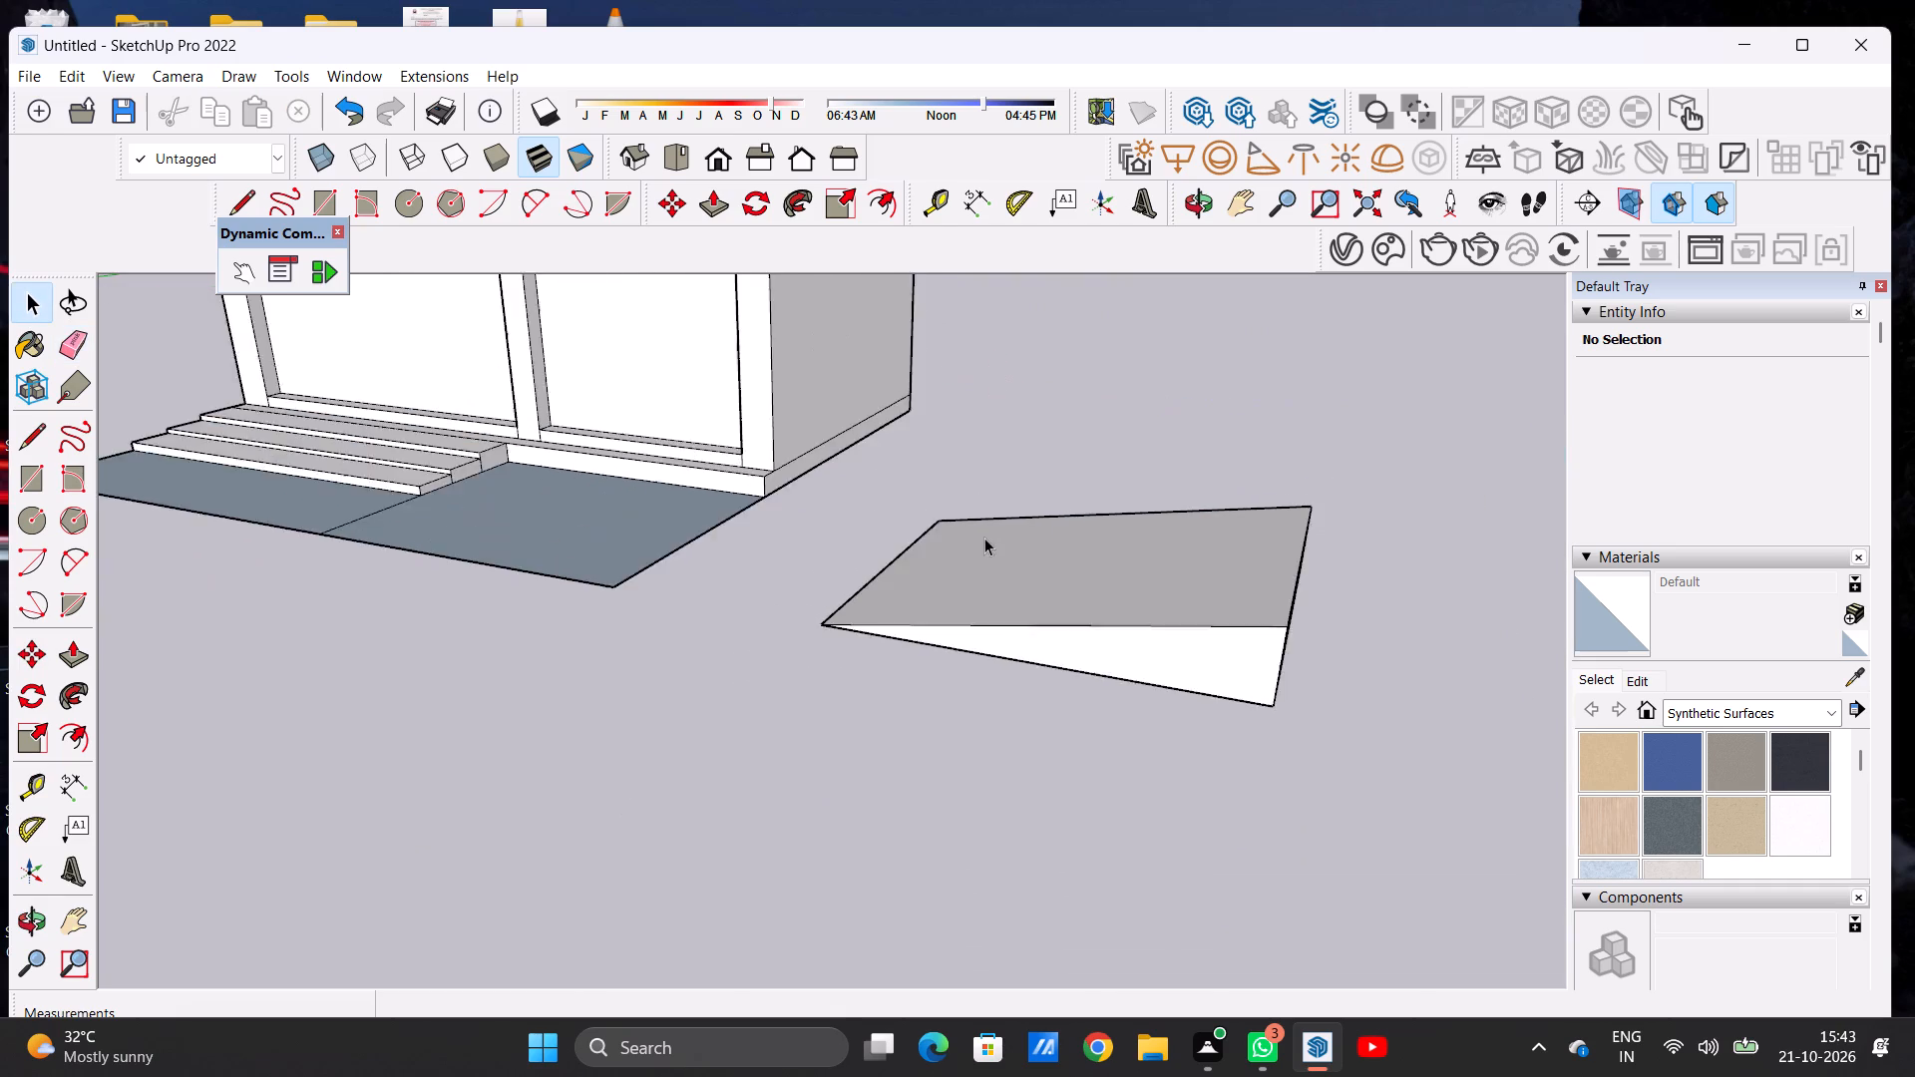
scroll(984, 538, "down", 7)
middle_click_drag(1223, 544, 1208, 632)
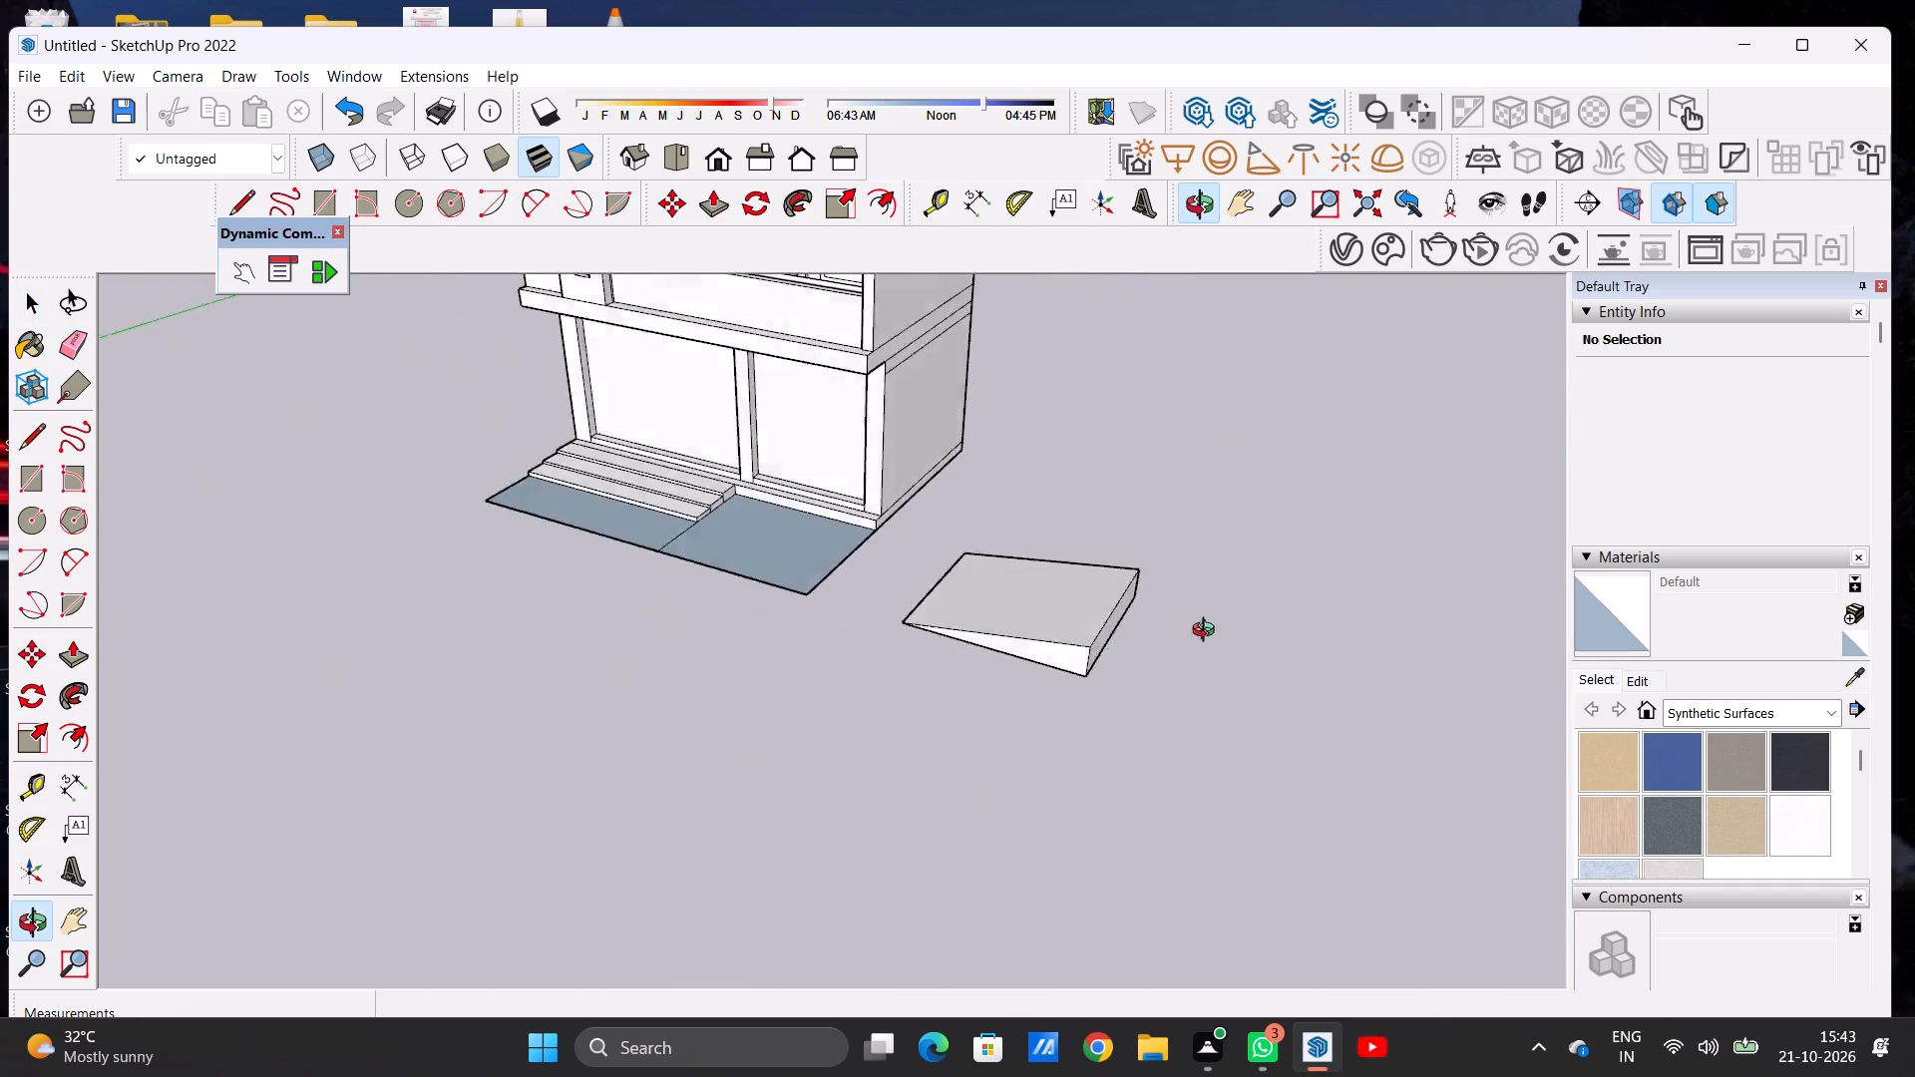
middle_click_drag(1208, 632, 1323, 602)
scroll(1124, 713, "down", 4)
middle_click_drag(935, 707, 1018, 638)
scroll(1049, 586, "up", 2)
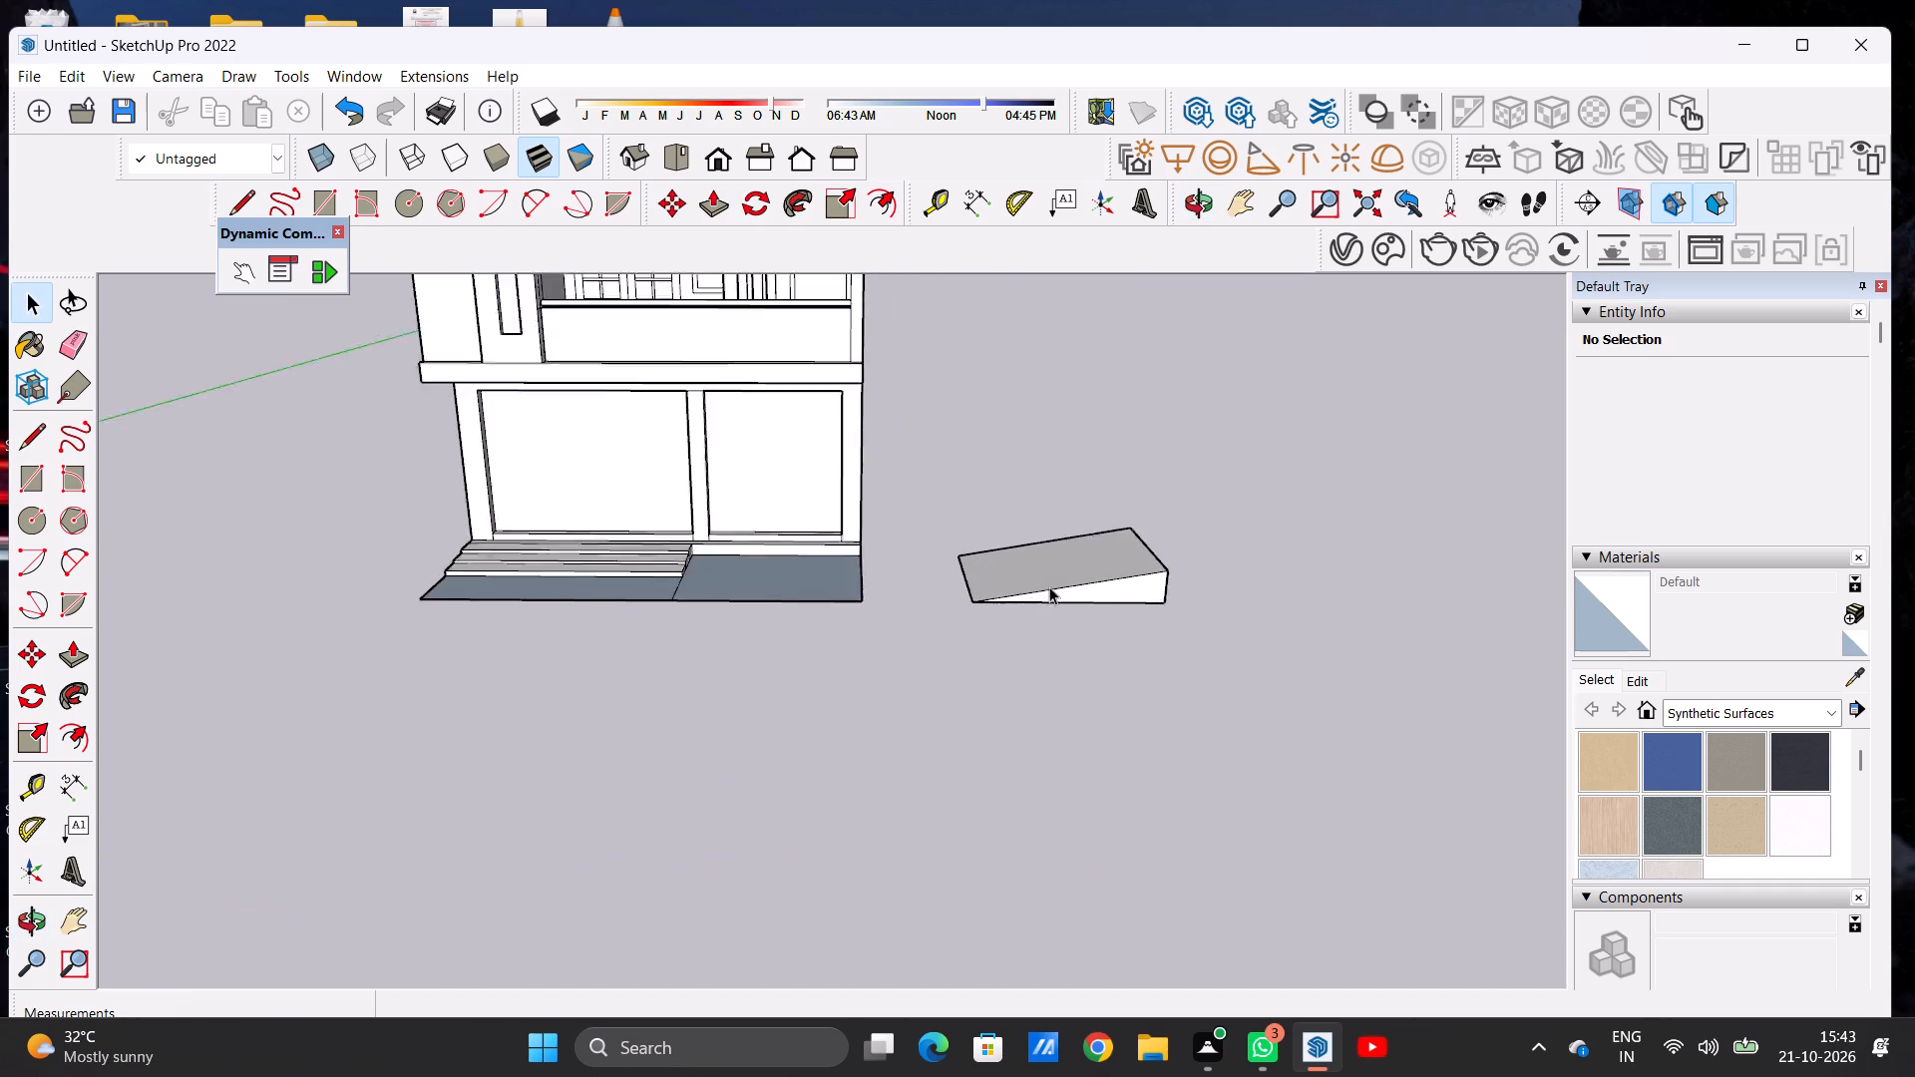
scroll(1049, 586, "up", 5)
triple_click(1071, 568)
left_click(1071, 568)
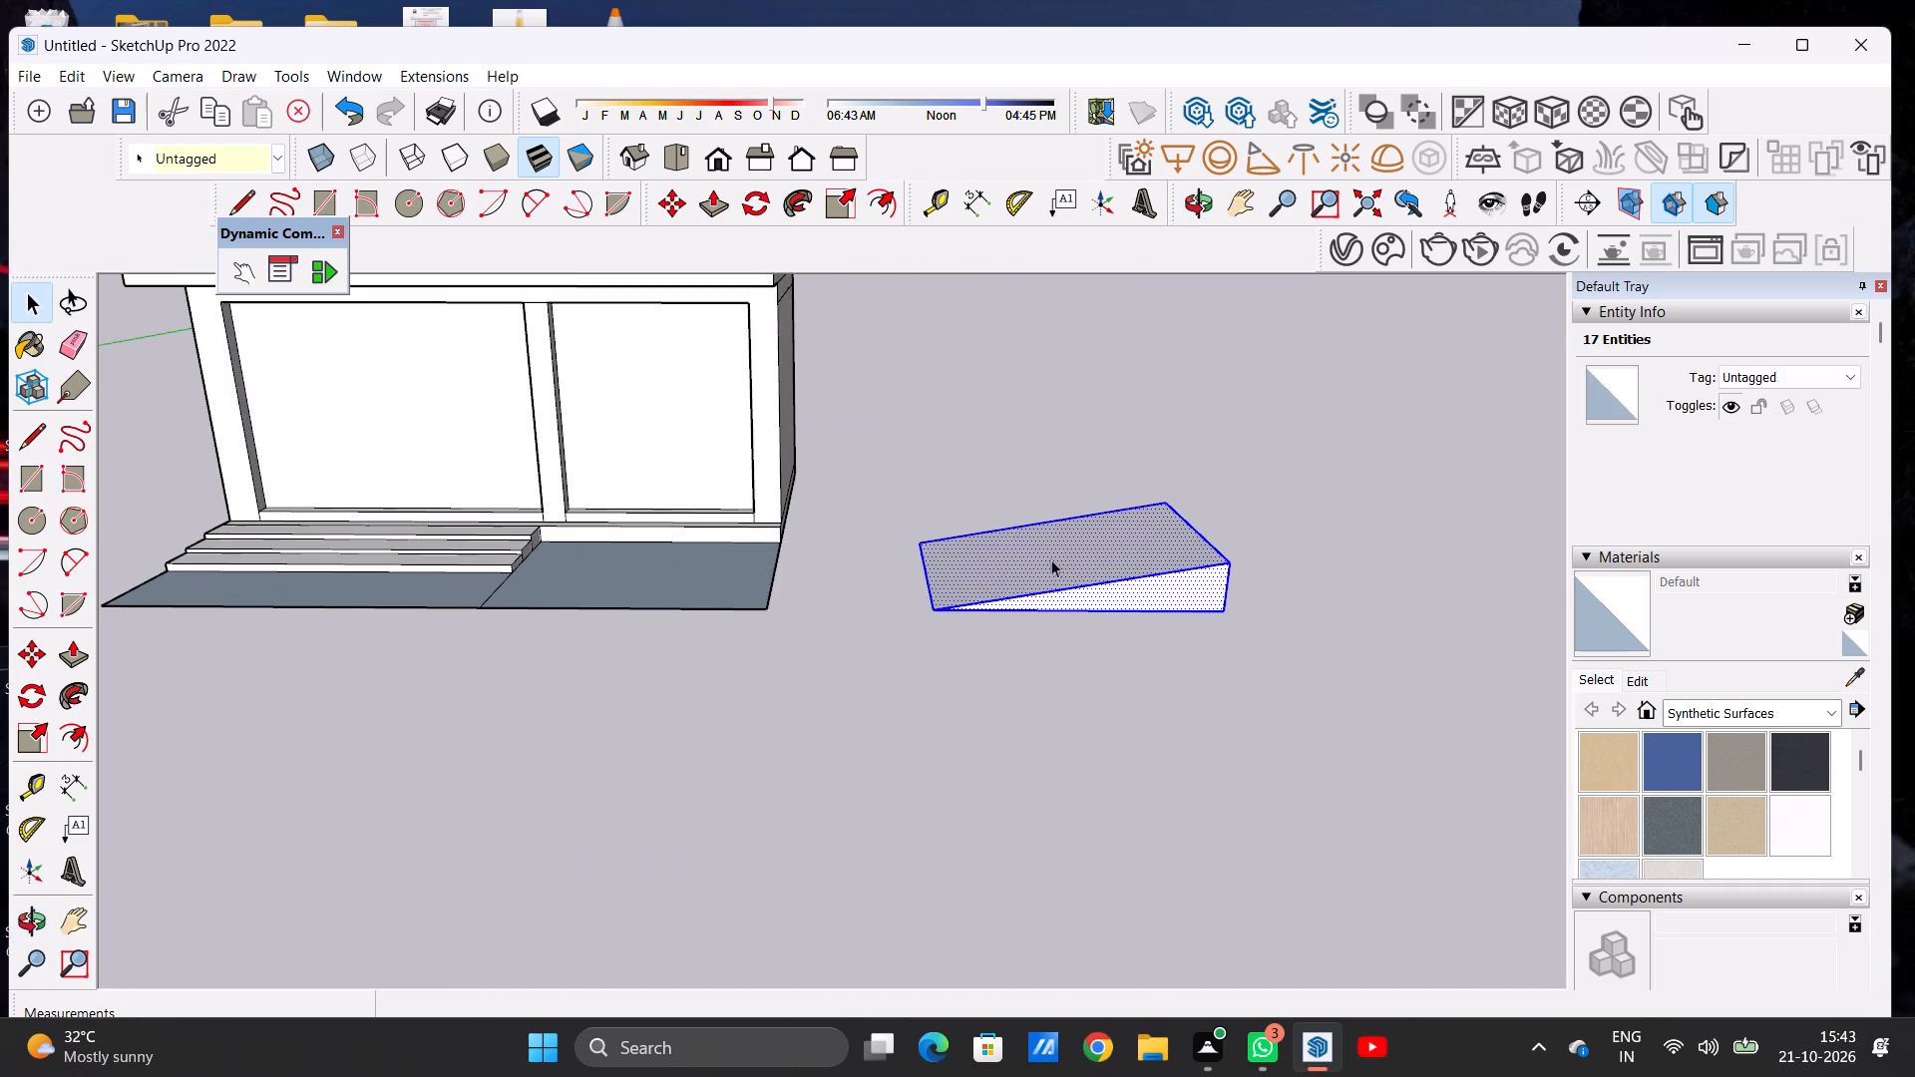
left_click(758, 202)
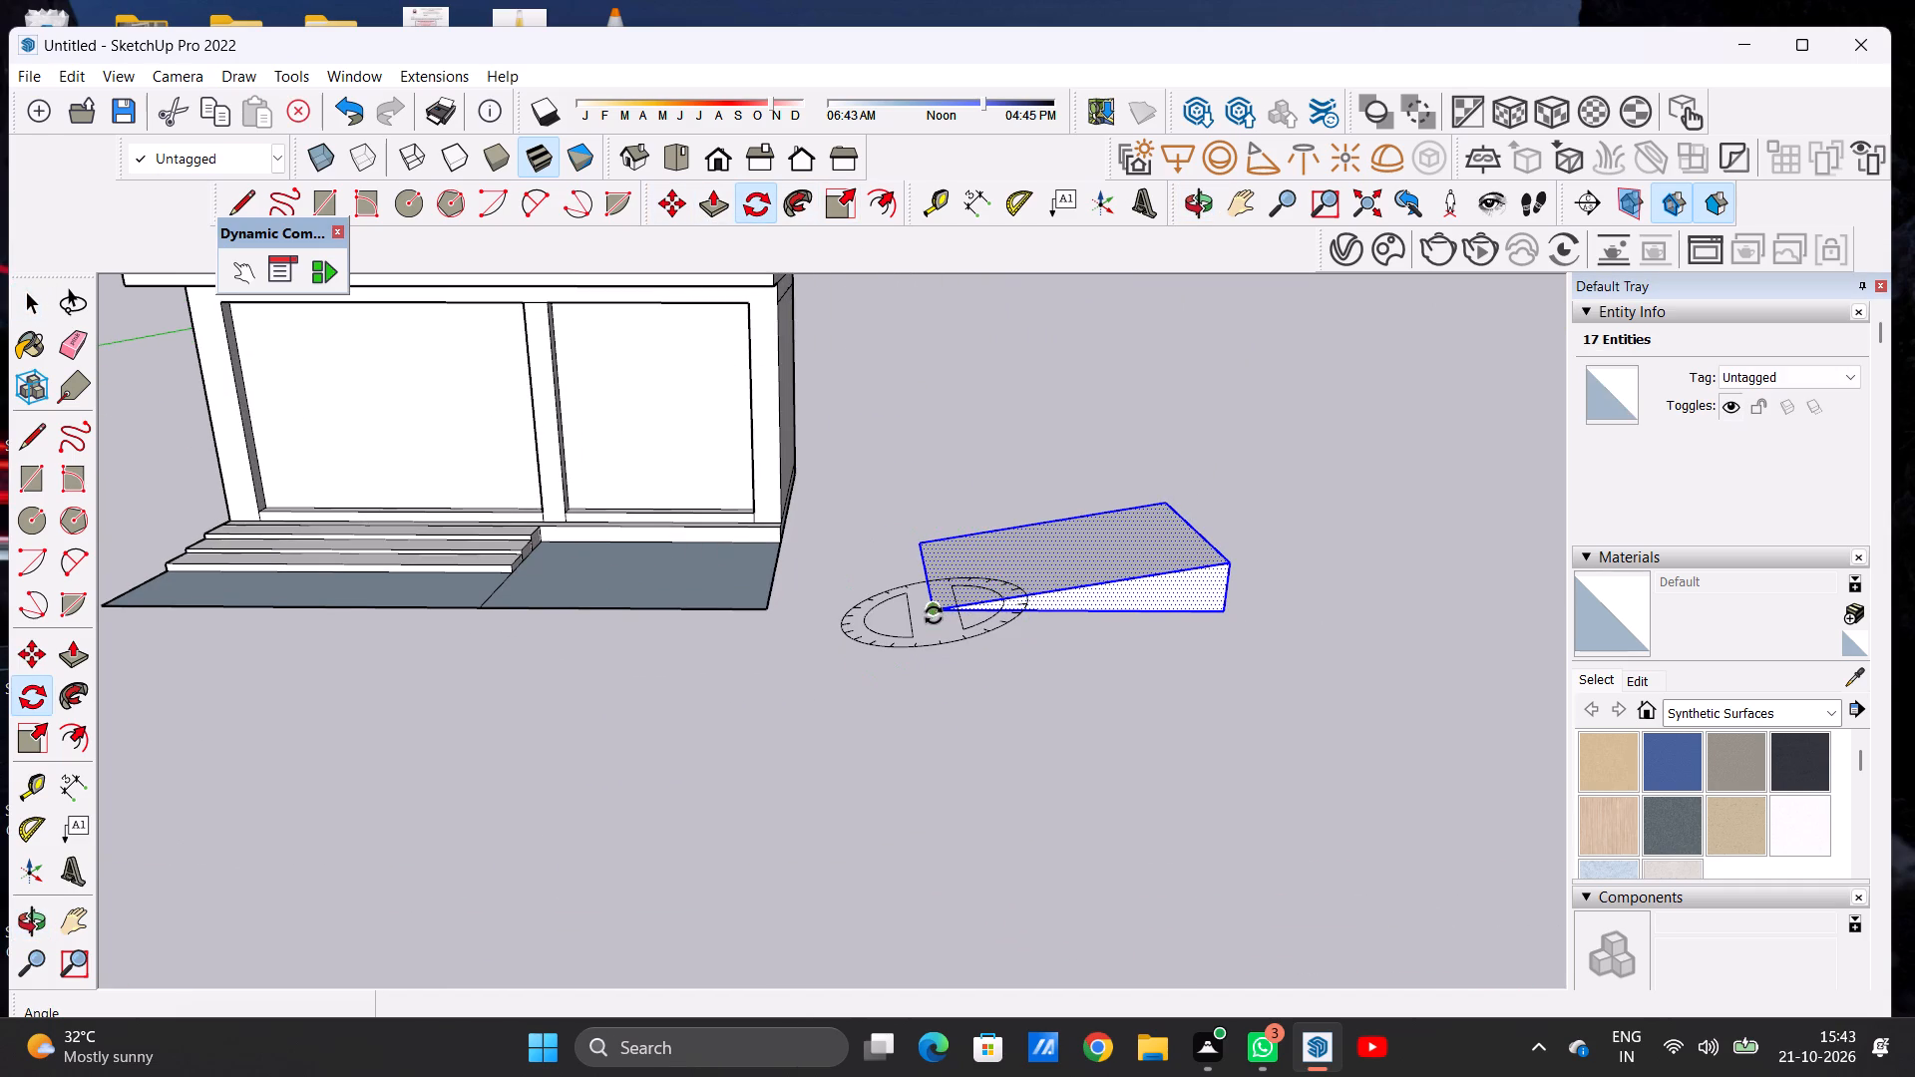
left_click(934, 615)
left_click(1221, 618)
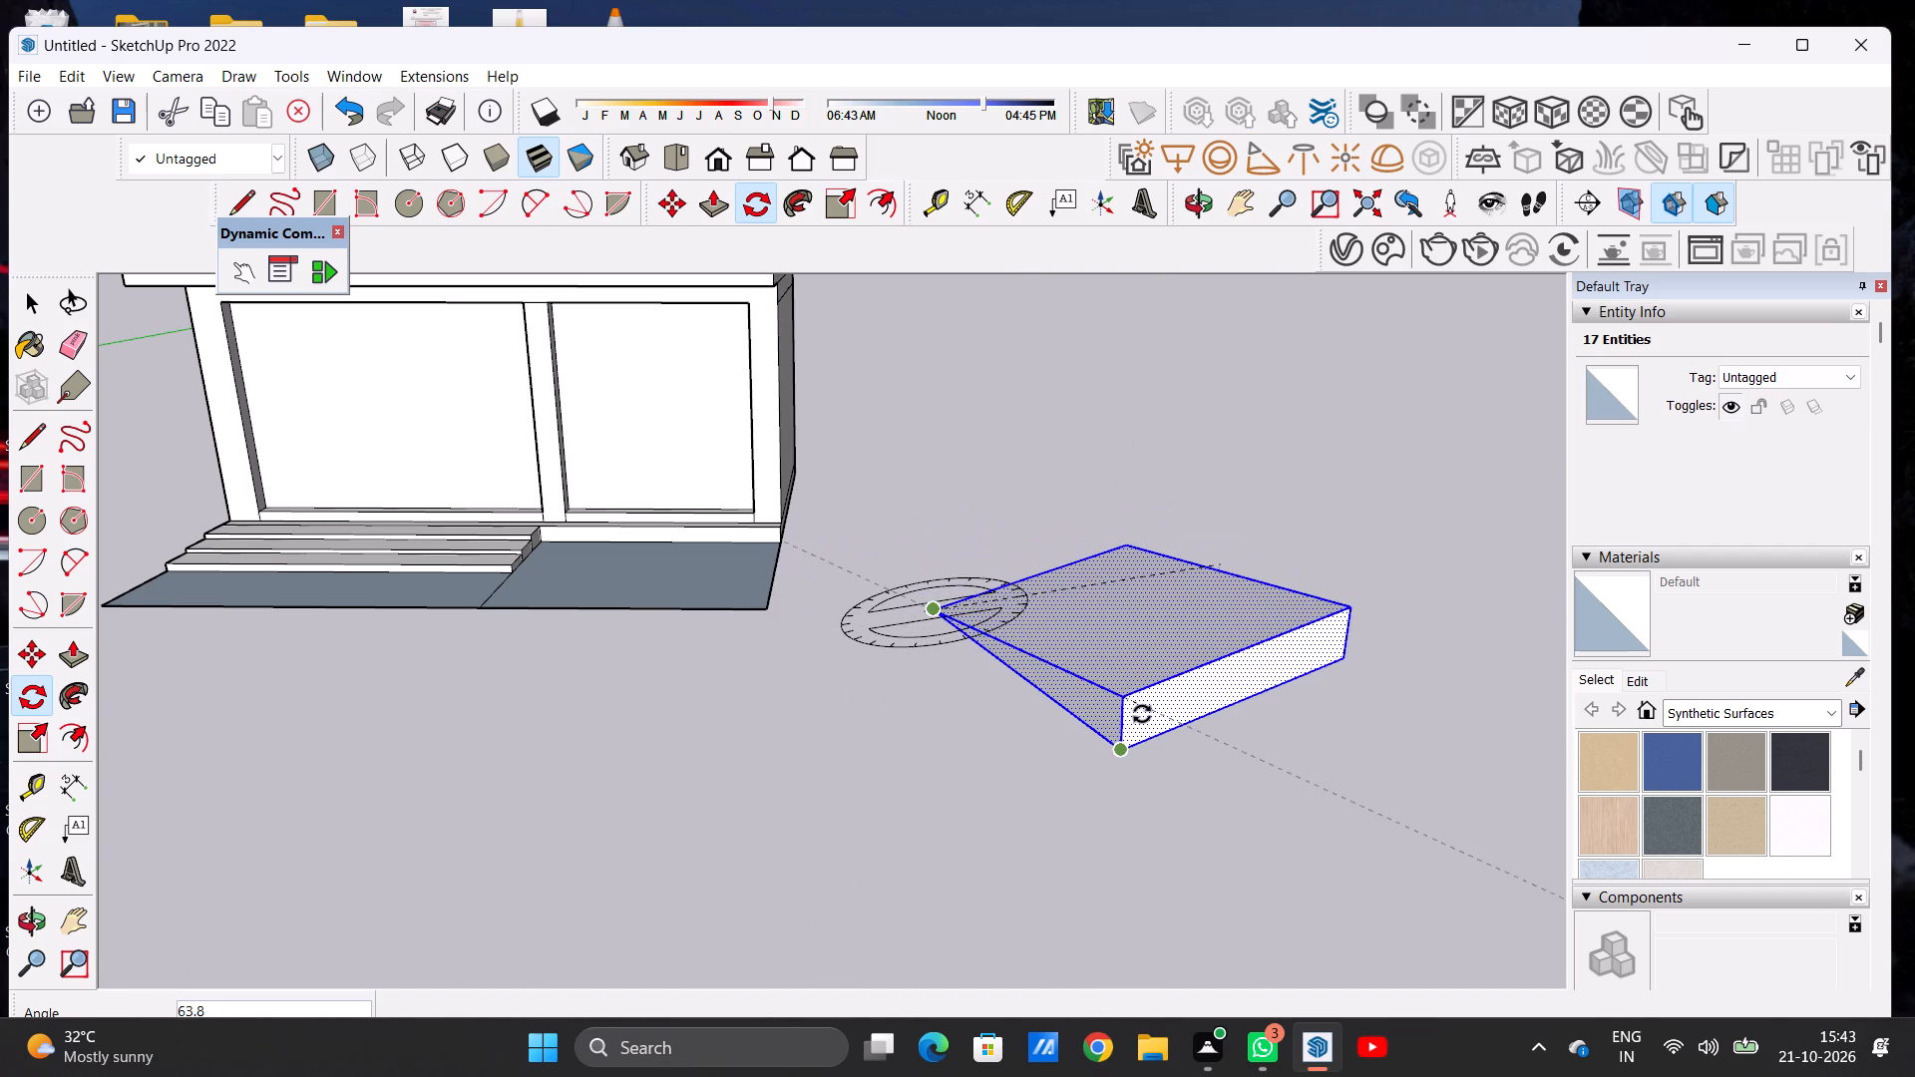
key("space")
Move the selected ramp farther away from the house and its ground face, keeping it clear in front, and clear the selection.
scroll(1055, 699, "down", 8)
scroll(1135, 631, "up", 7)
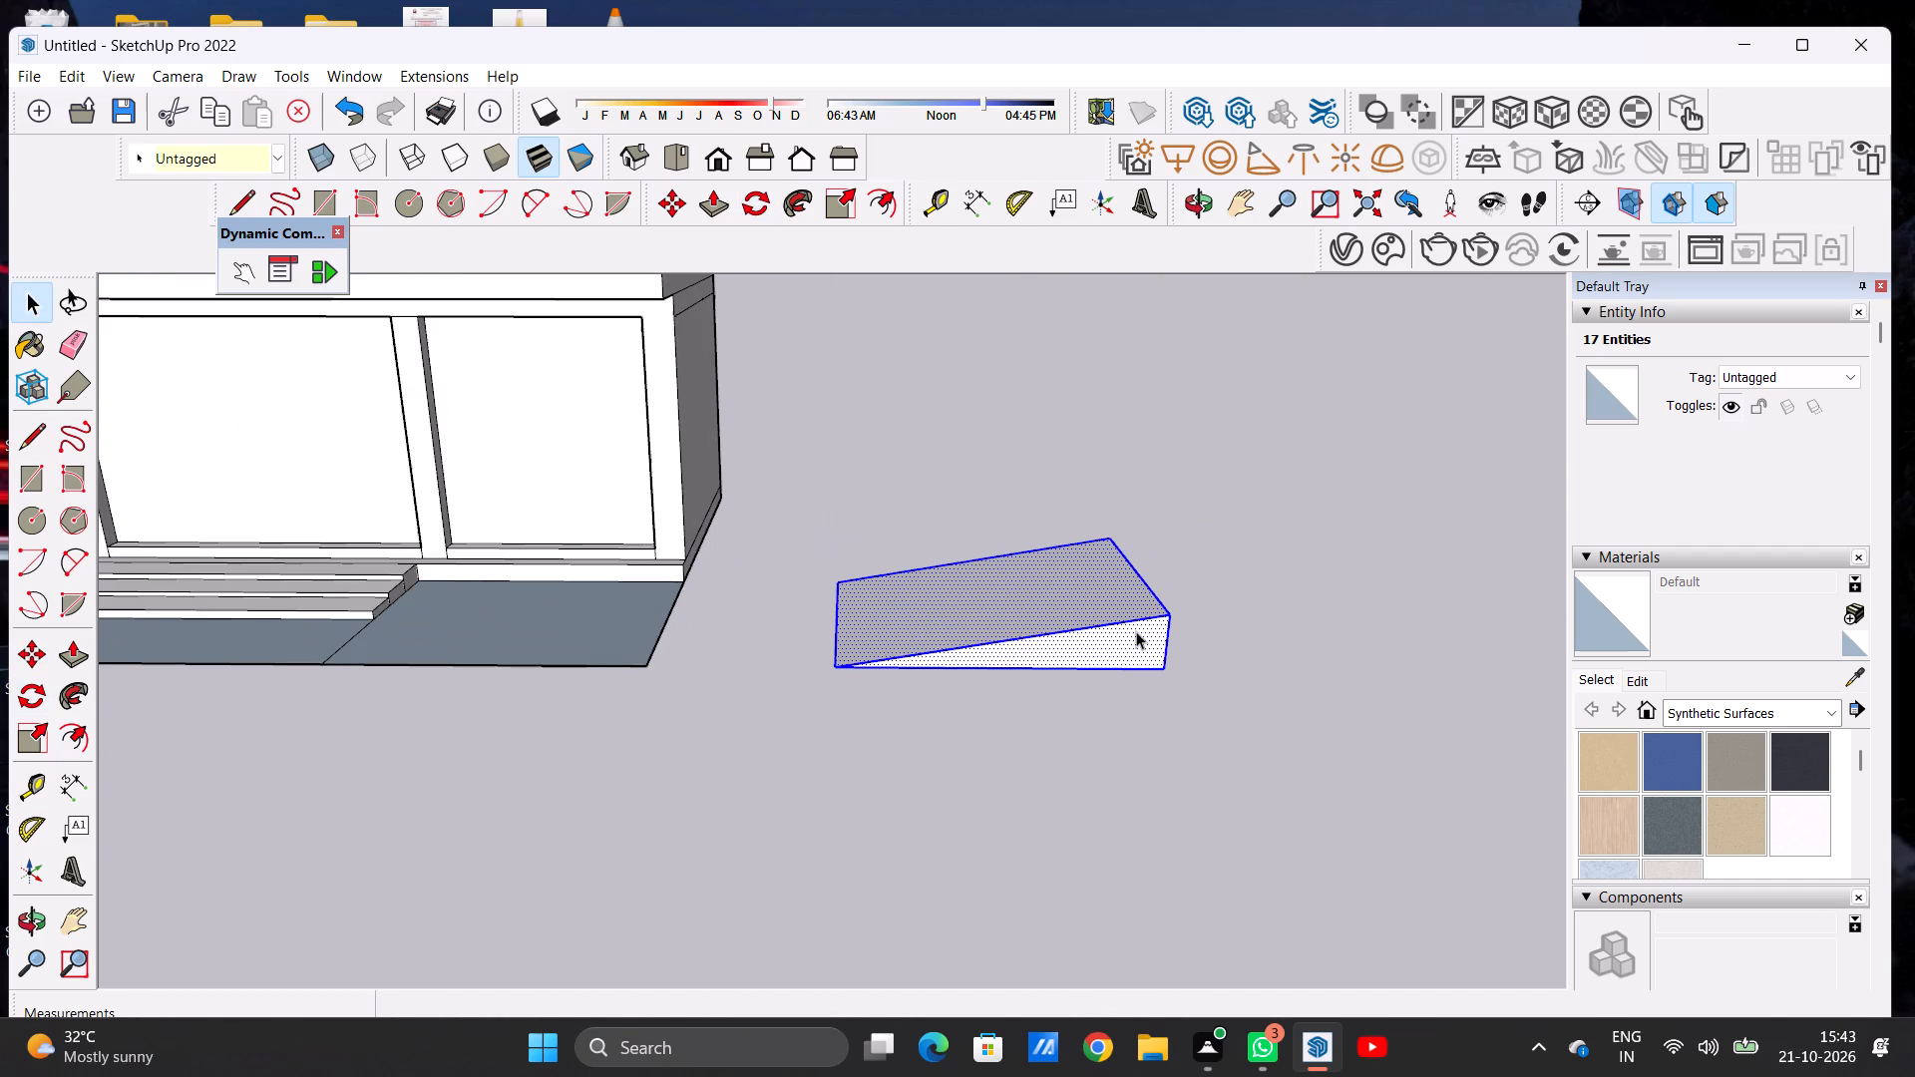
key("m")
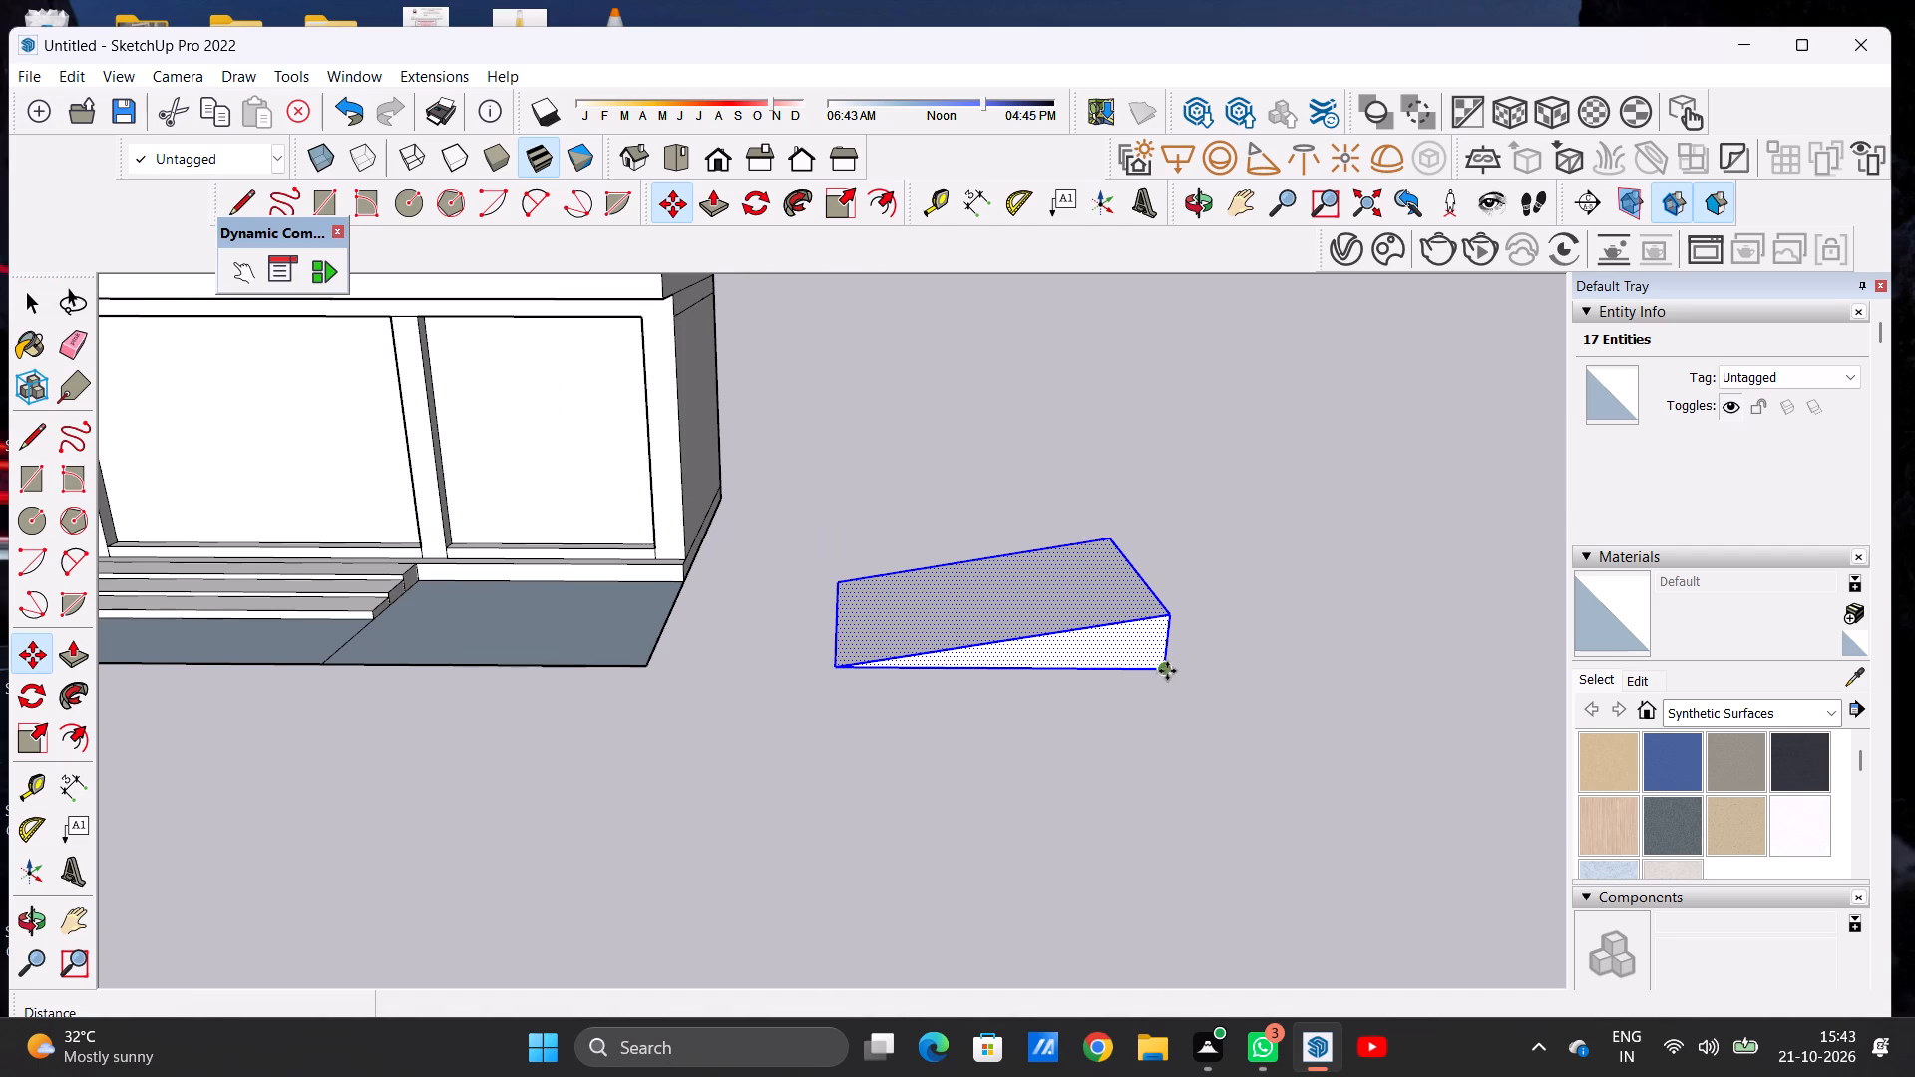
left_click(1167, 671)
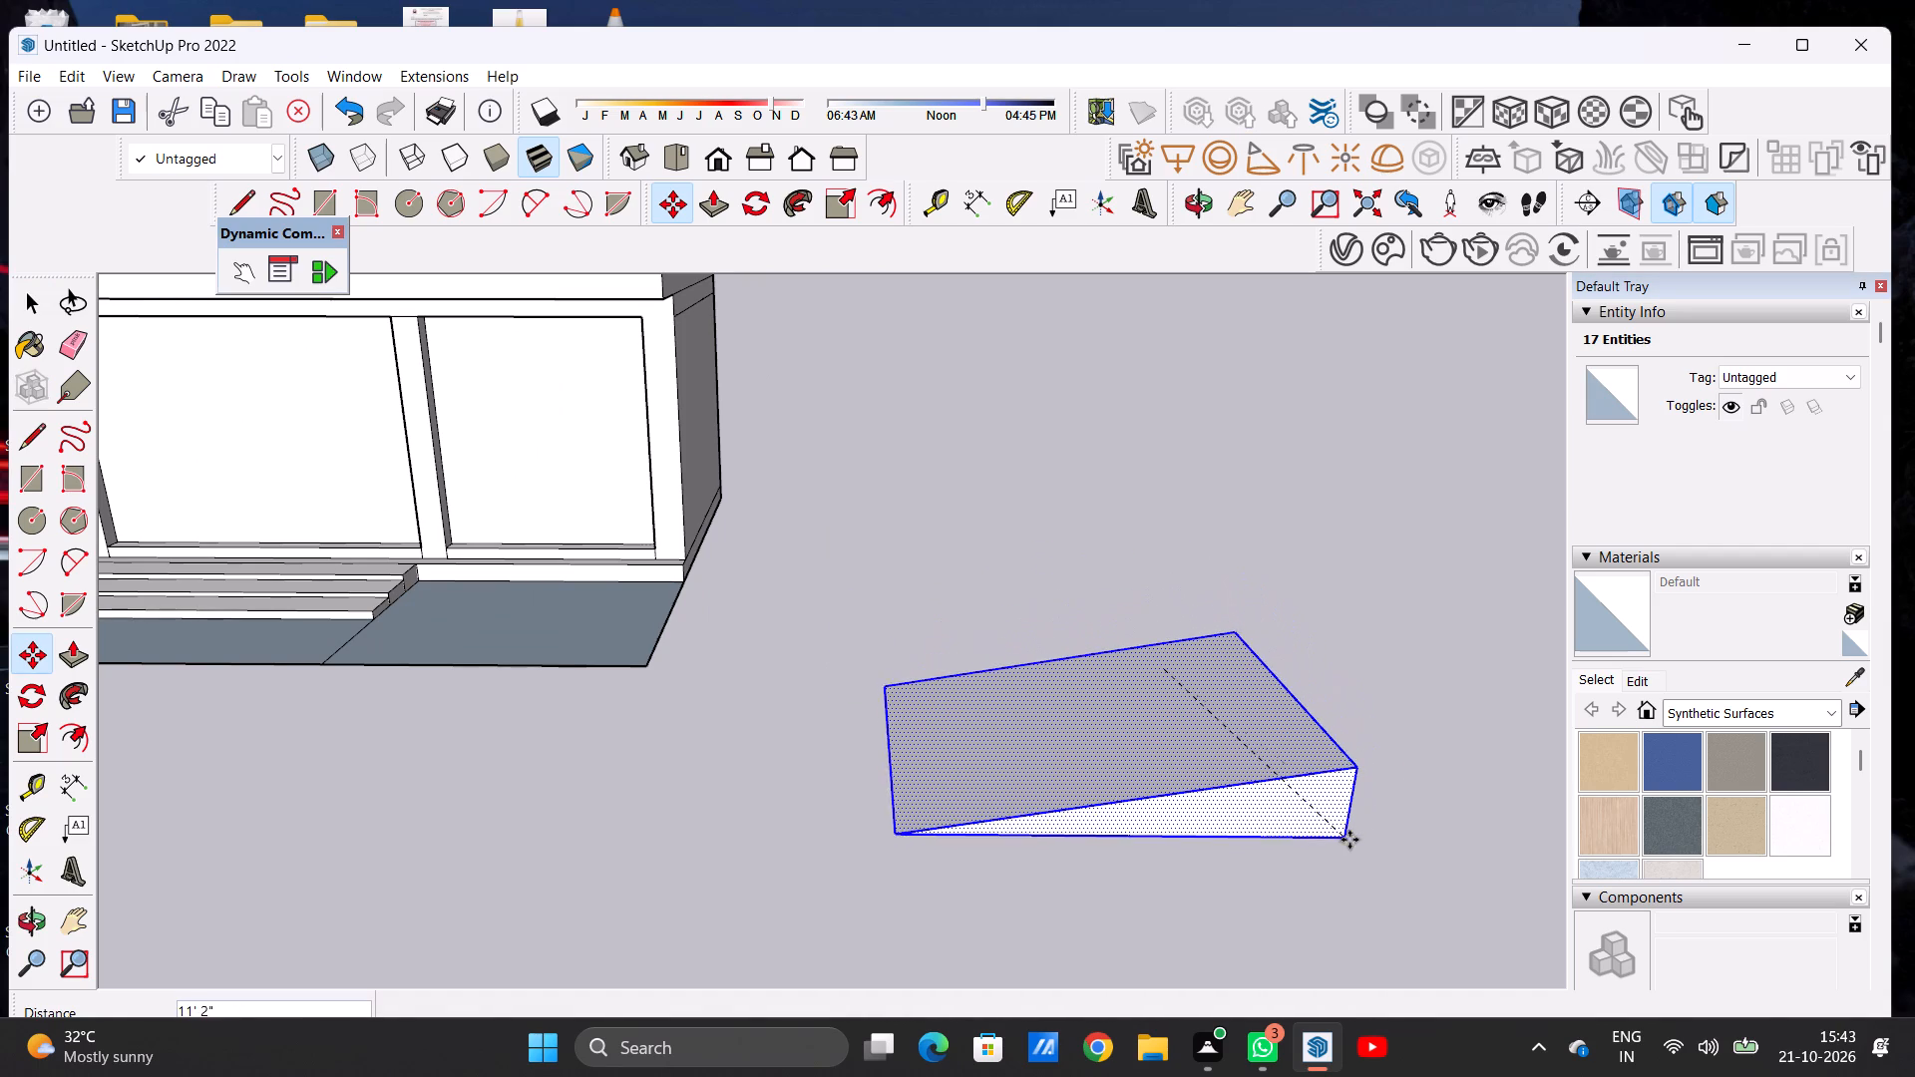
left_click(1391, 843)
key("space")
scroll(926, 698, "down", 15)
left_click(911, 793)
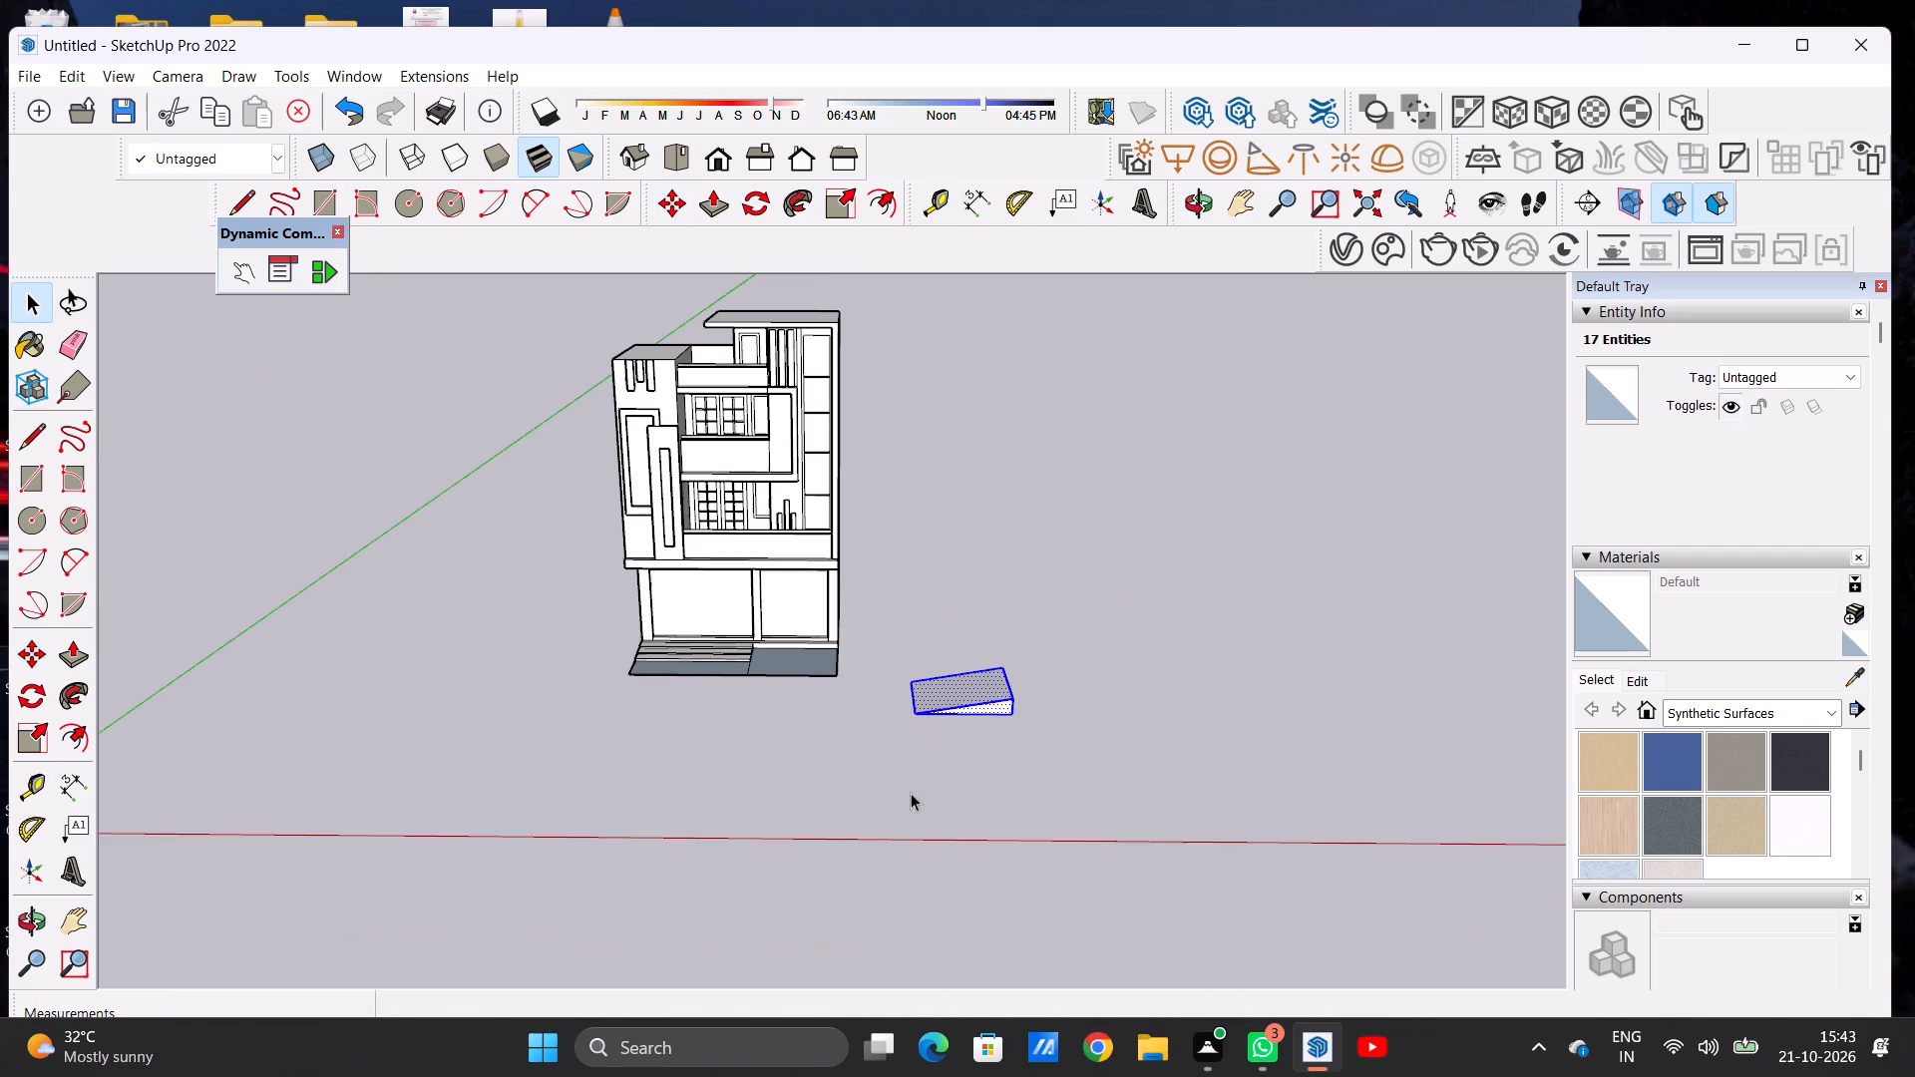
Rotate the whole ramp 90° horizontally about its low front corner so its high end faces the house.
scroll(911, 710, "up", 11)
triple_click(957, 703)
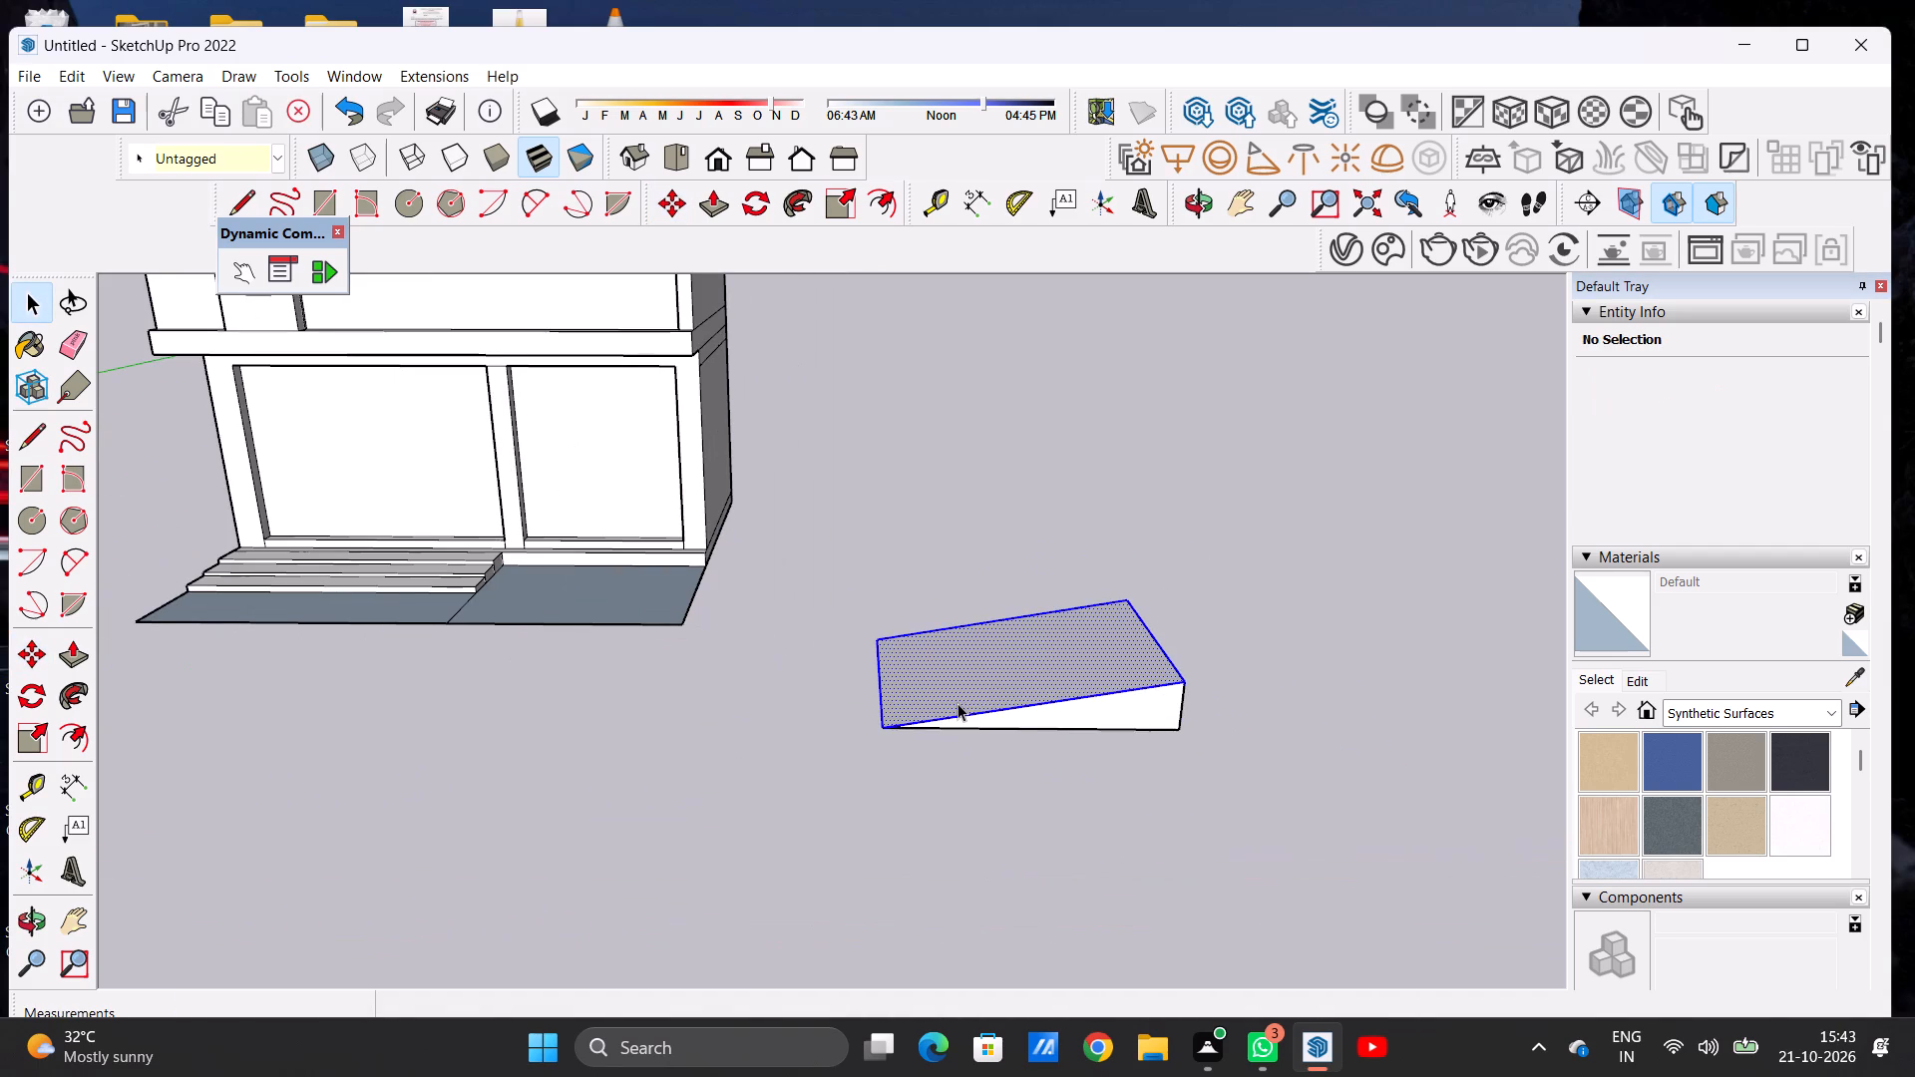
left_click(957, 703)
left_click(755, 195)
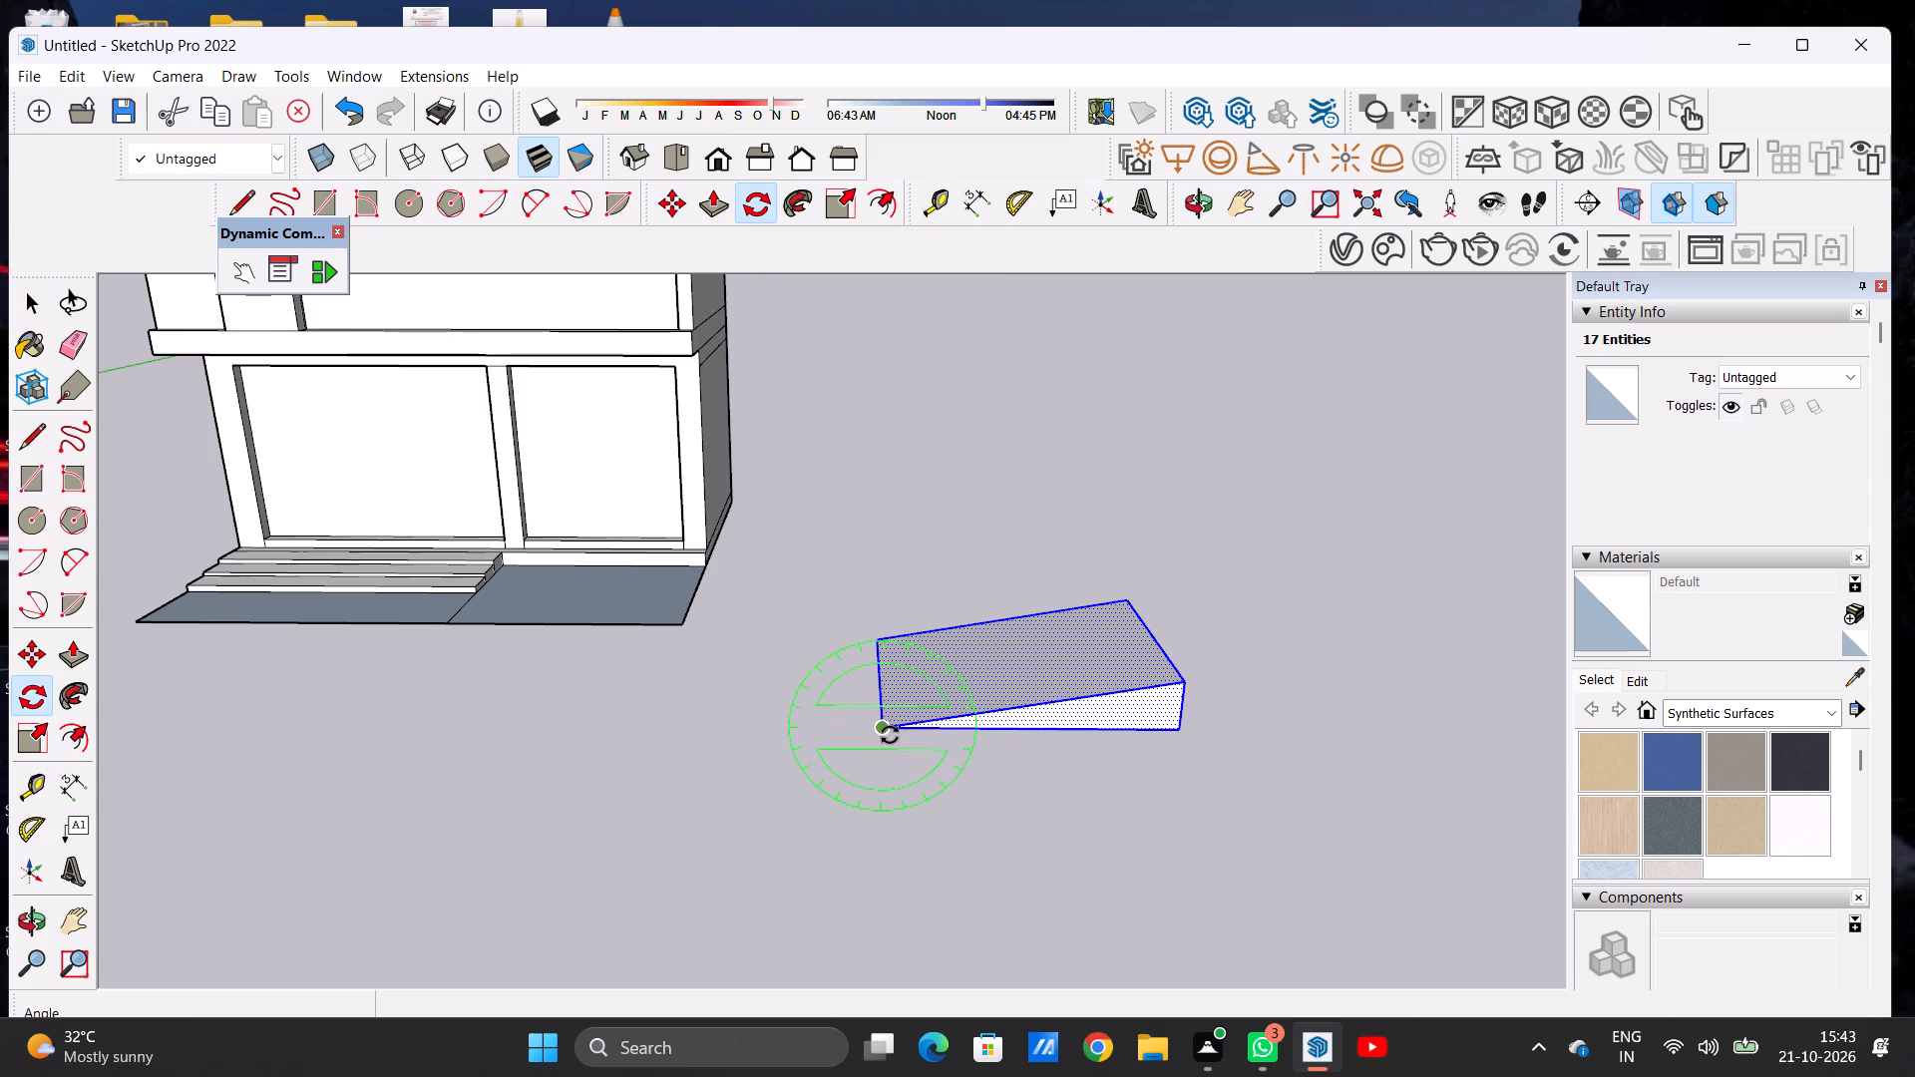
left_click(888, 735)
left_click(880, 637)
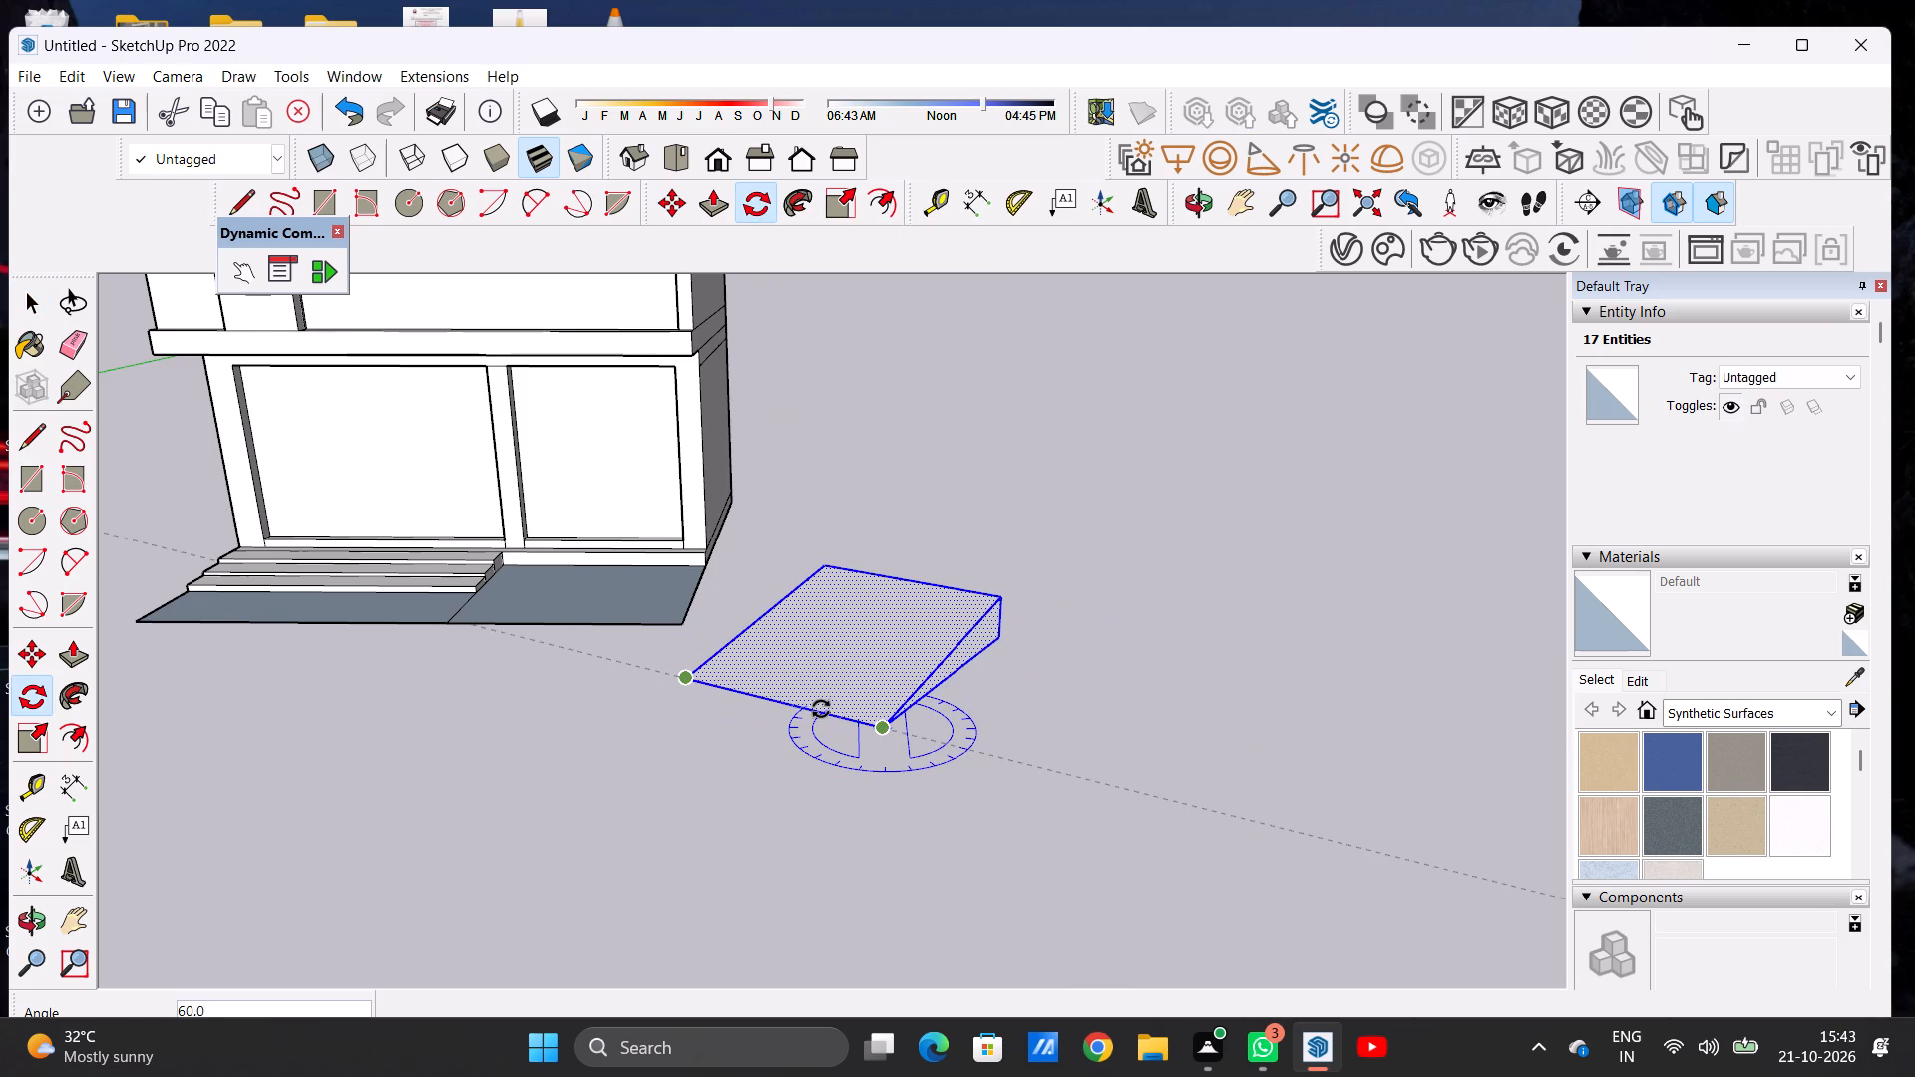
left_click(755, 728)
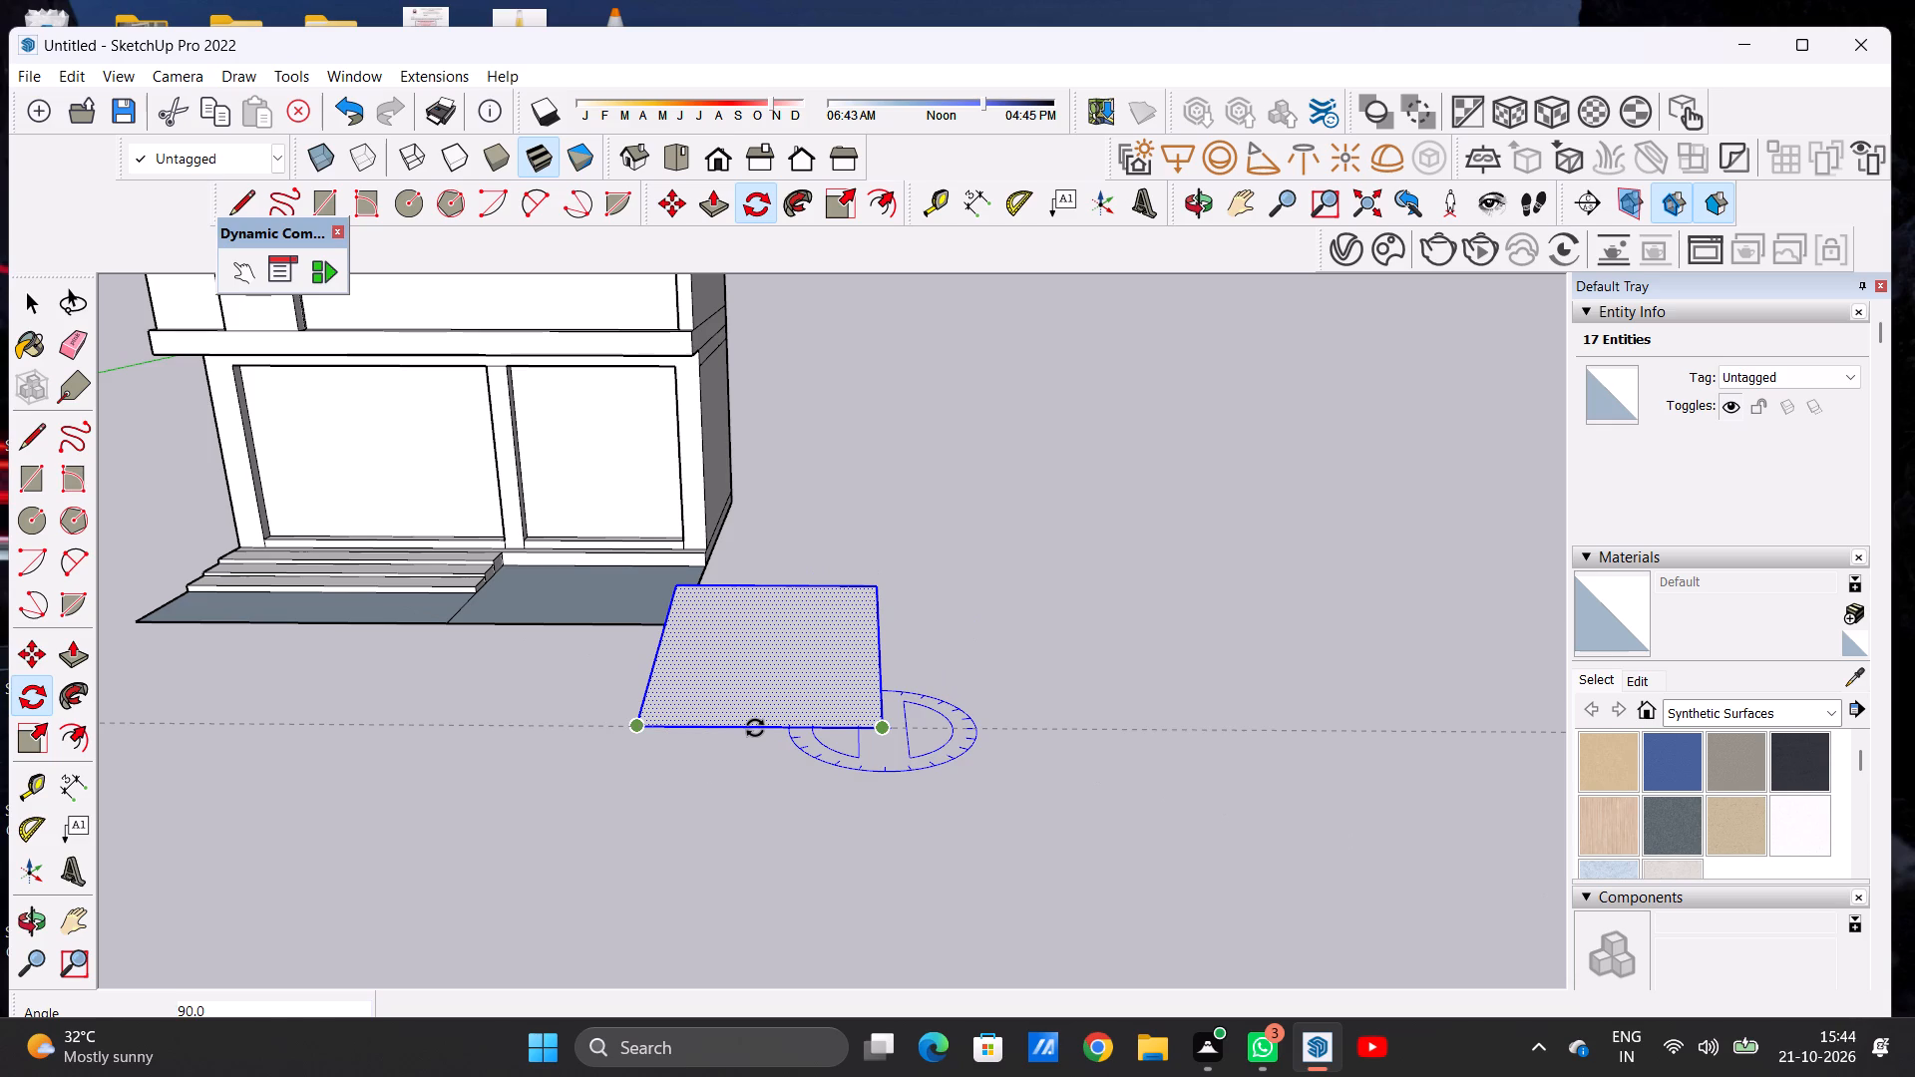
key("space")
left_click(1180, 427)
Move the whole ramp about 1' 11 3/16" by its bottom corner, away from the ground face beside the entrance steps.
scroll(825, 689, "down", 6)
middle_click_drag(952, 615, 306, 624)
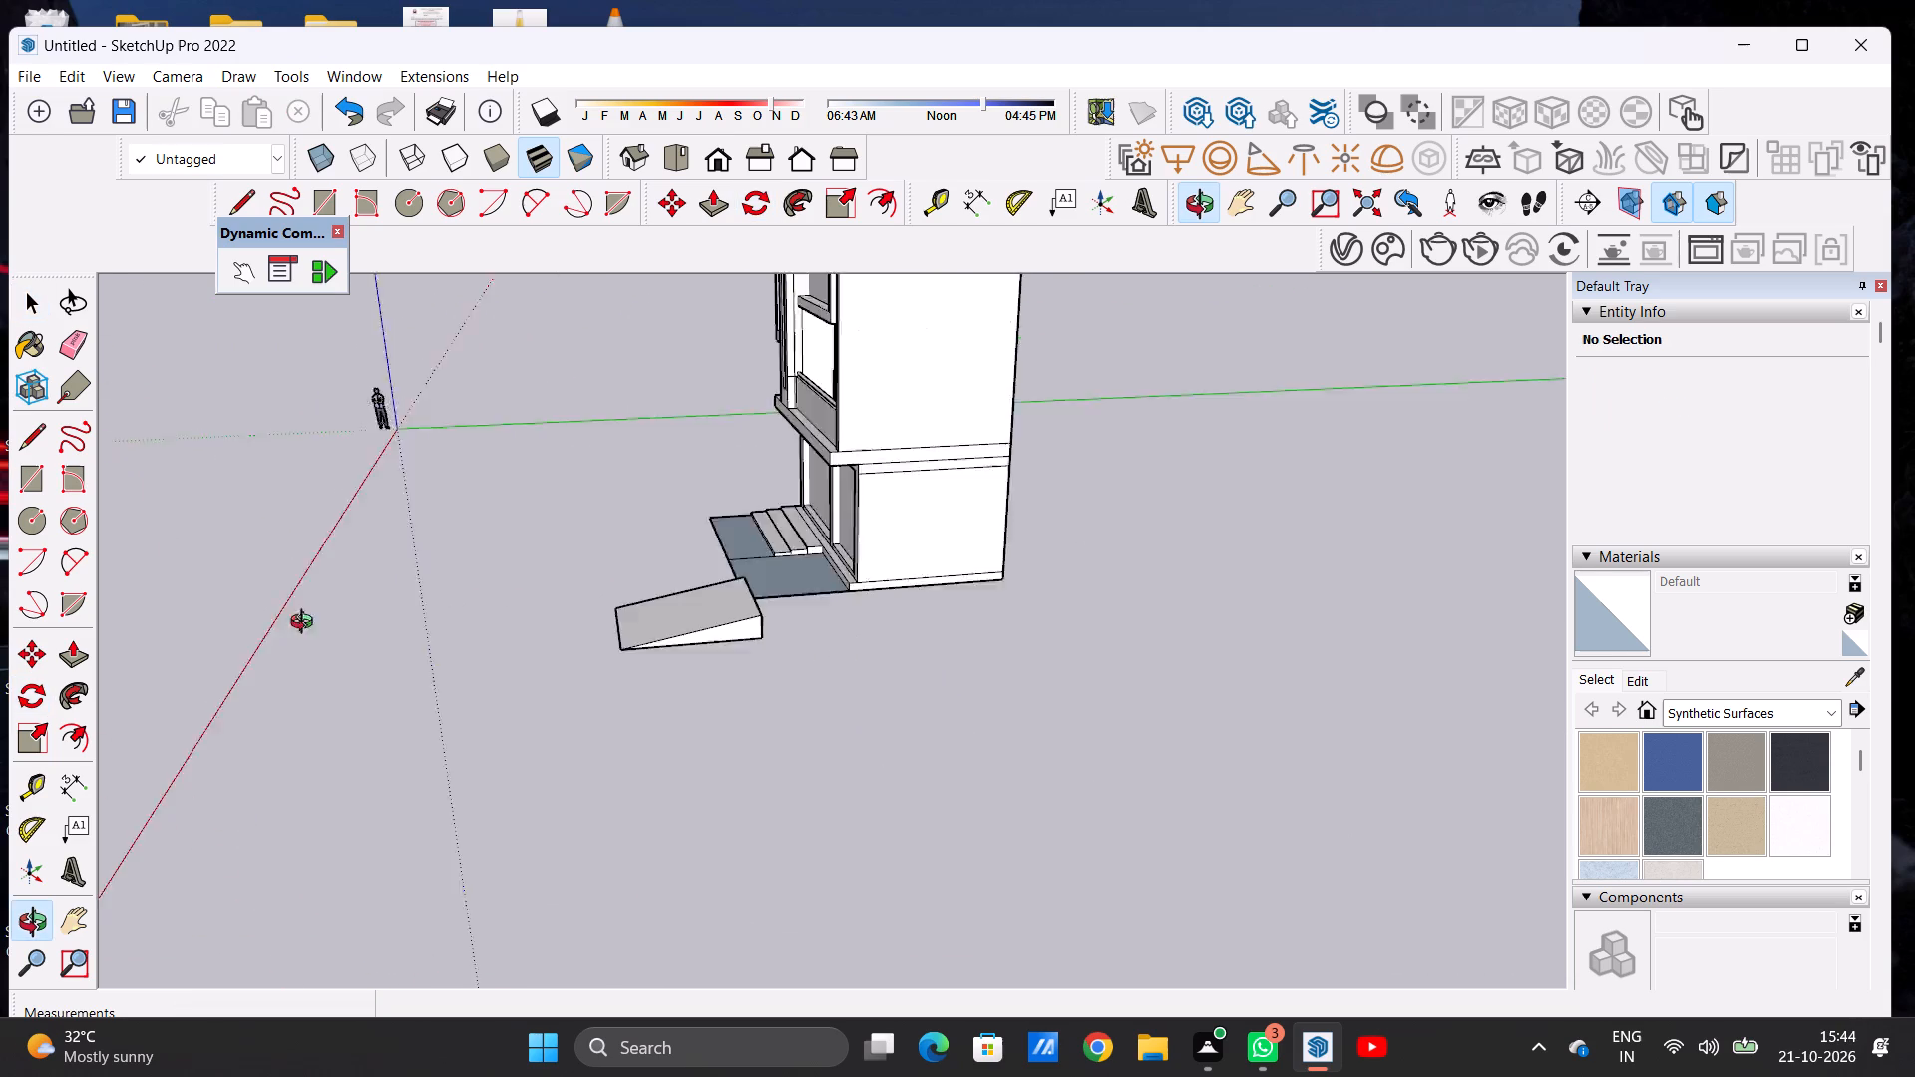
middle_click_drag(306, 624, 181, 623)
scroll(635, 598, "up", 4)
middle_click_drag(800, 605, 486, 626)
scroll(624, 584, "up", 2)
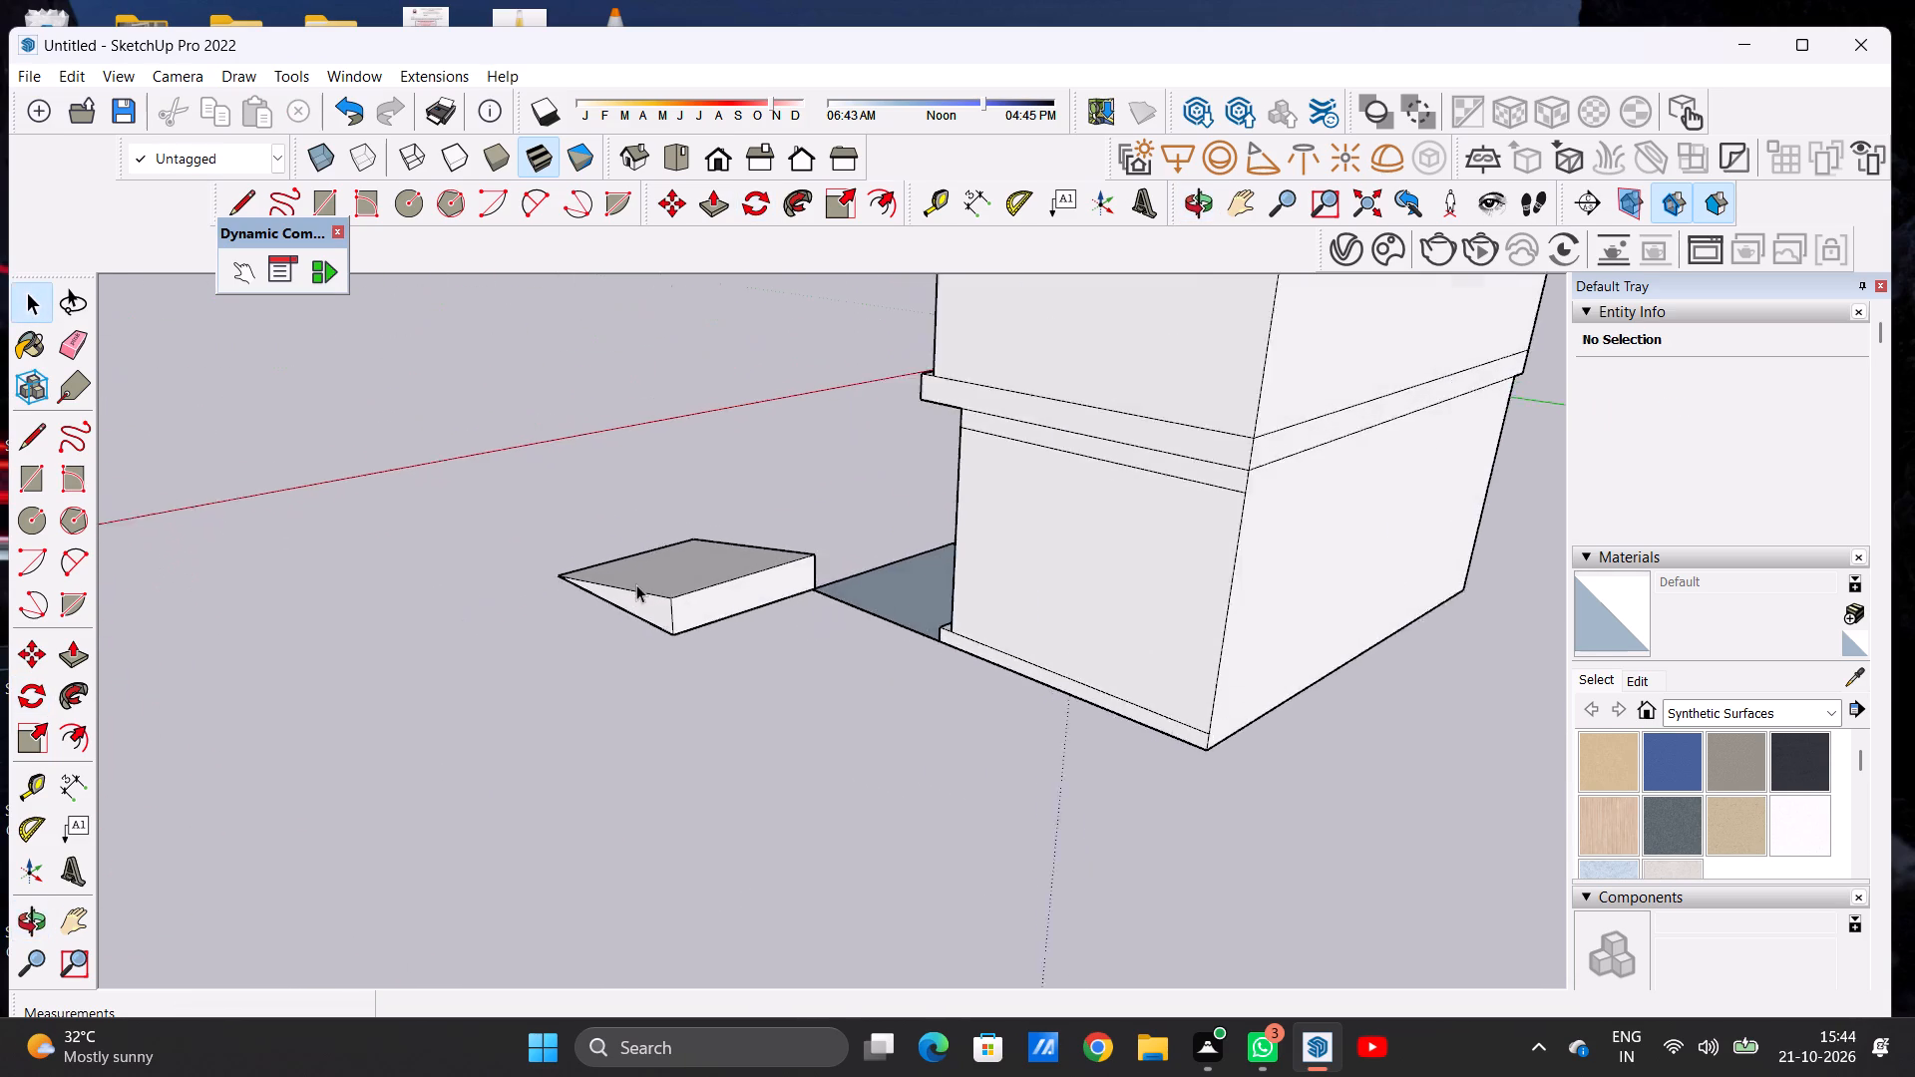
scroll(636, 584, "up", 5)
double_click(711, 603)
triple_click(724, 625)
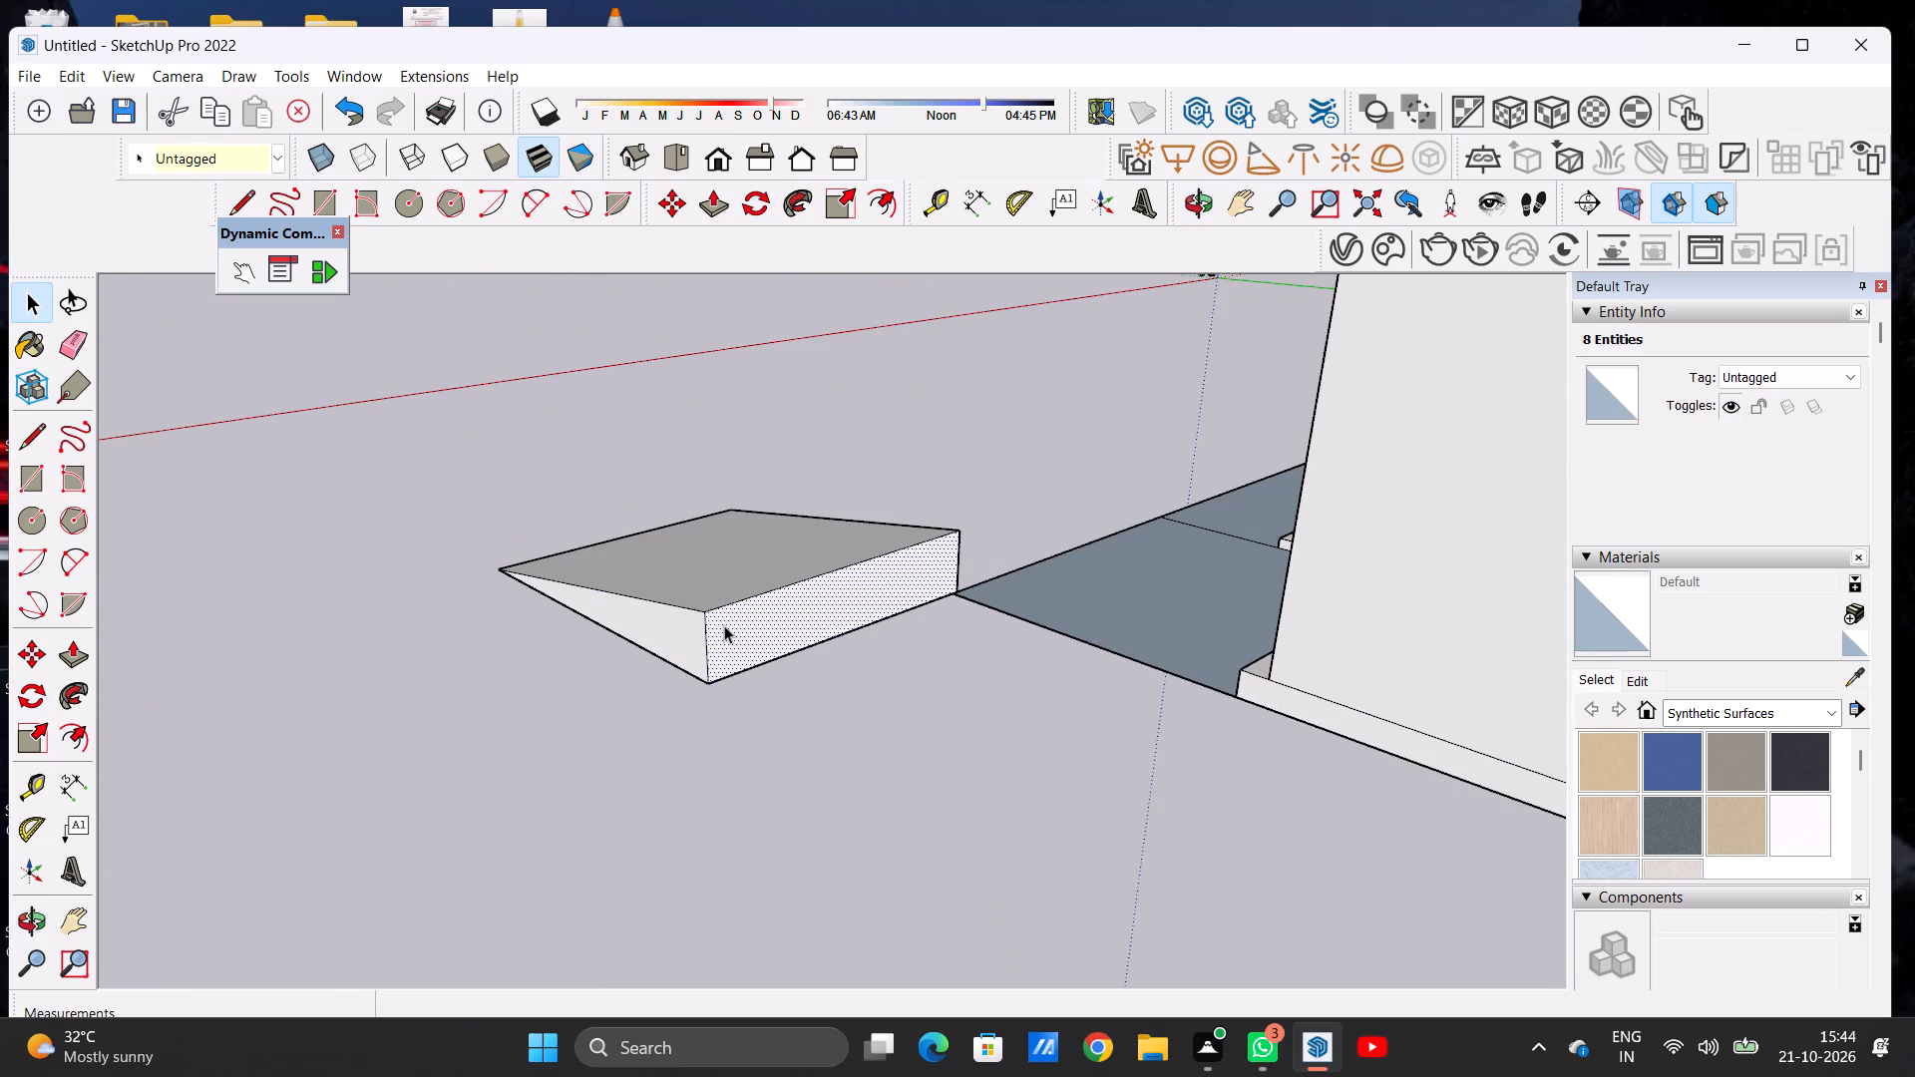
key("m")
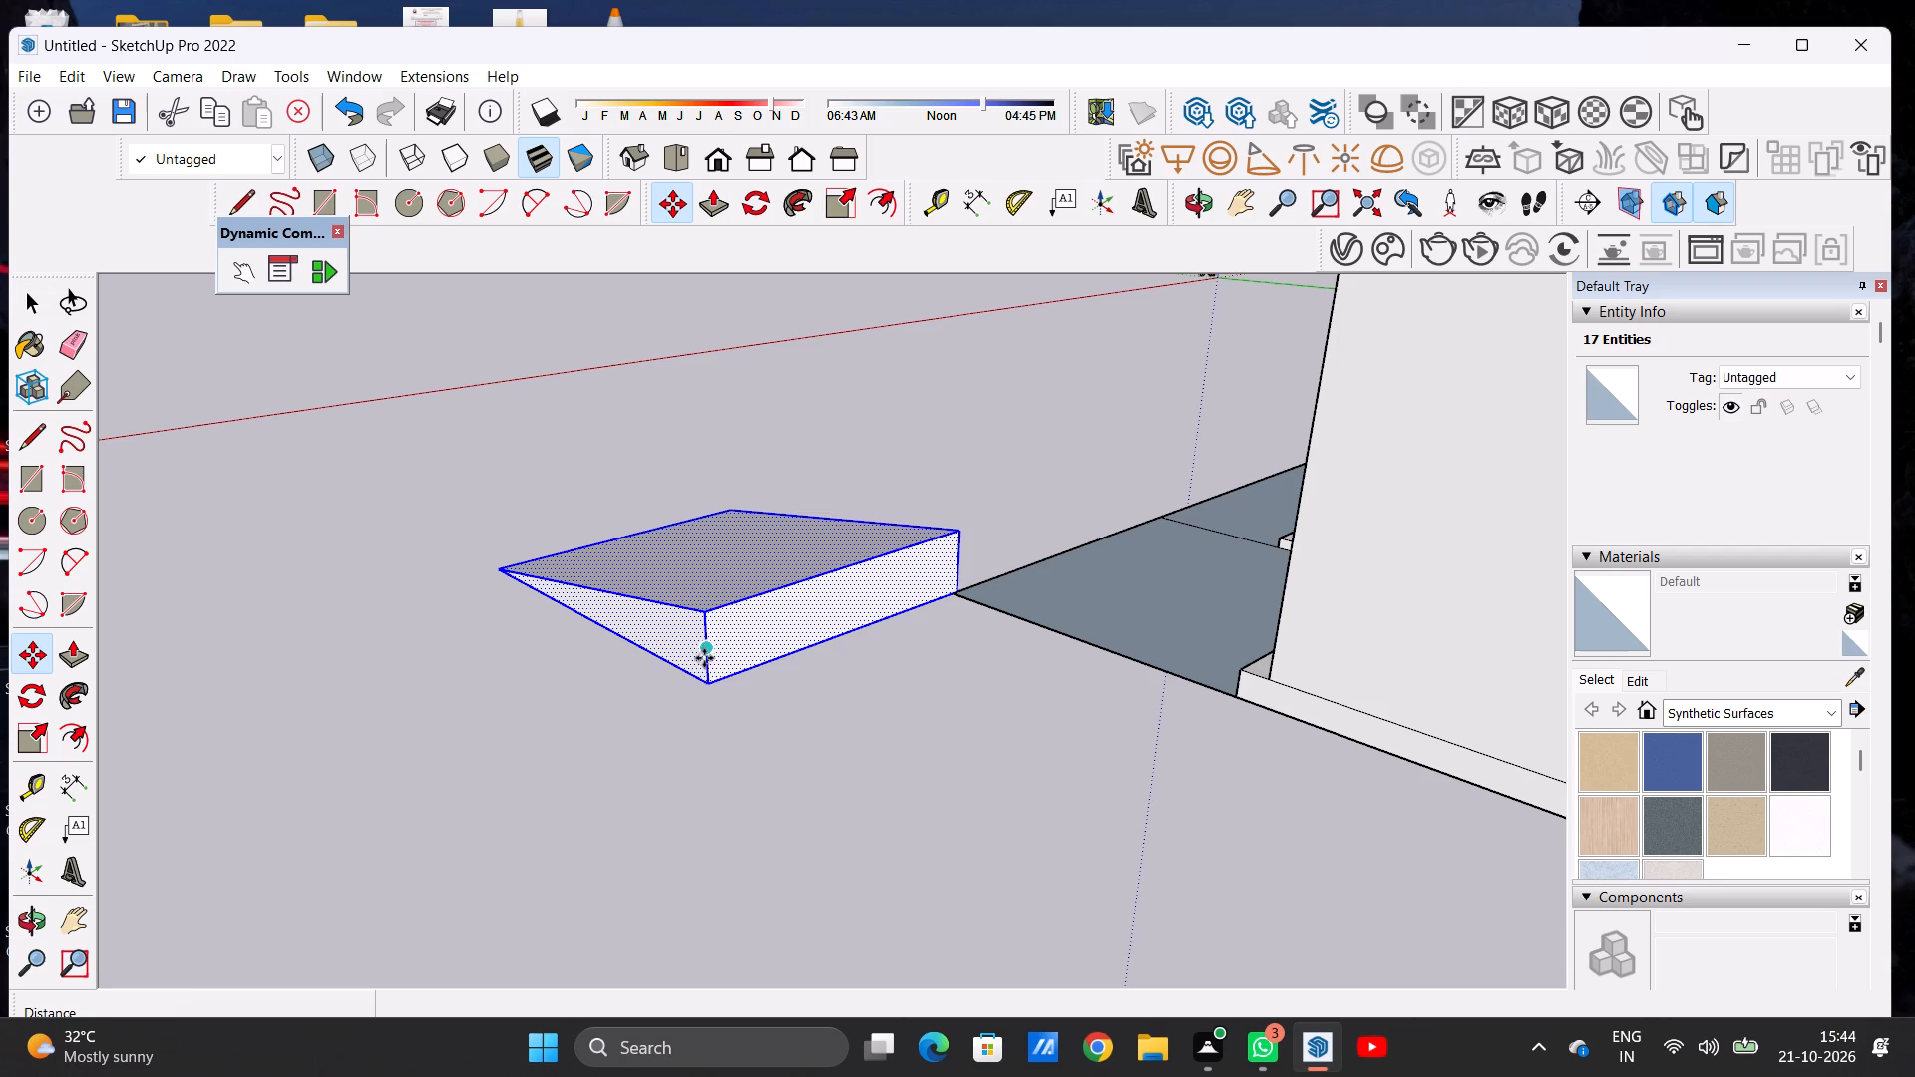
left_click(704, 685)
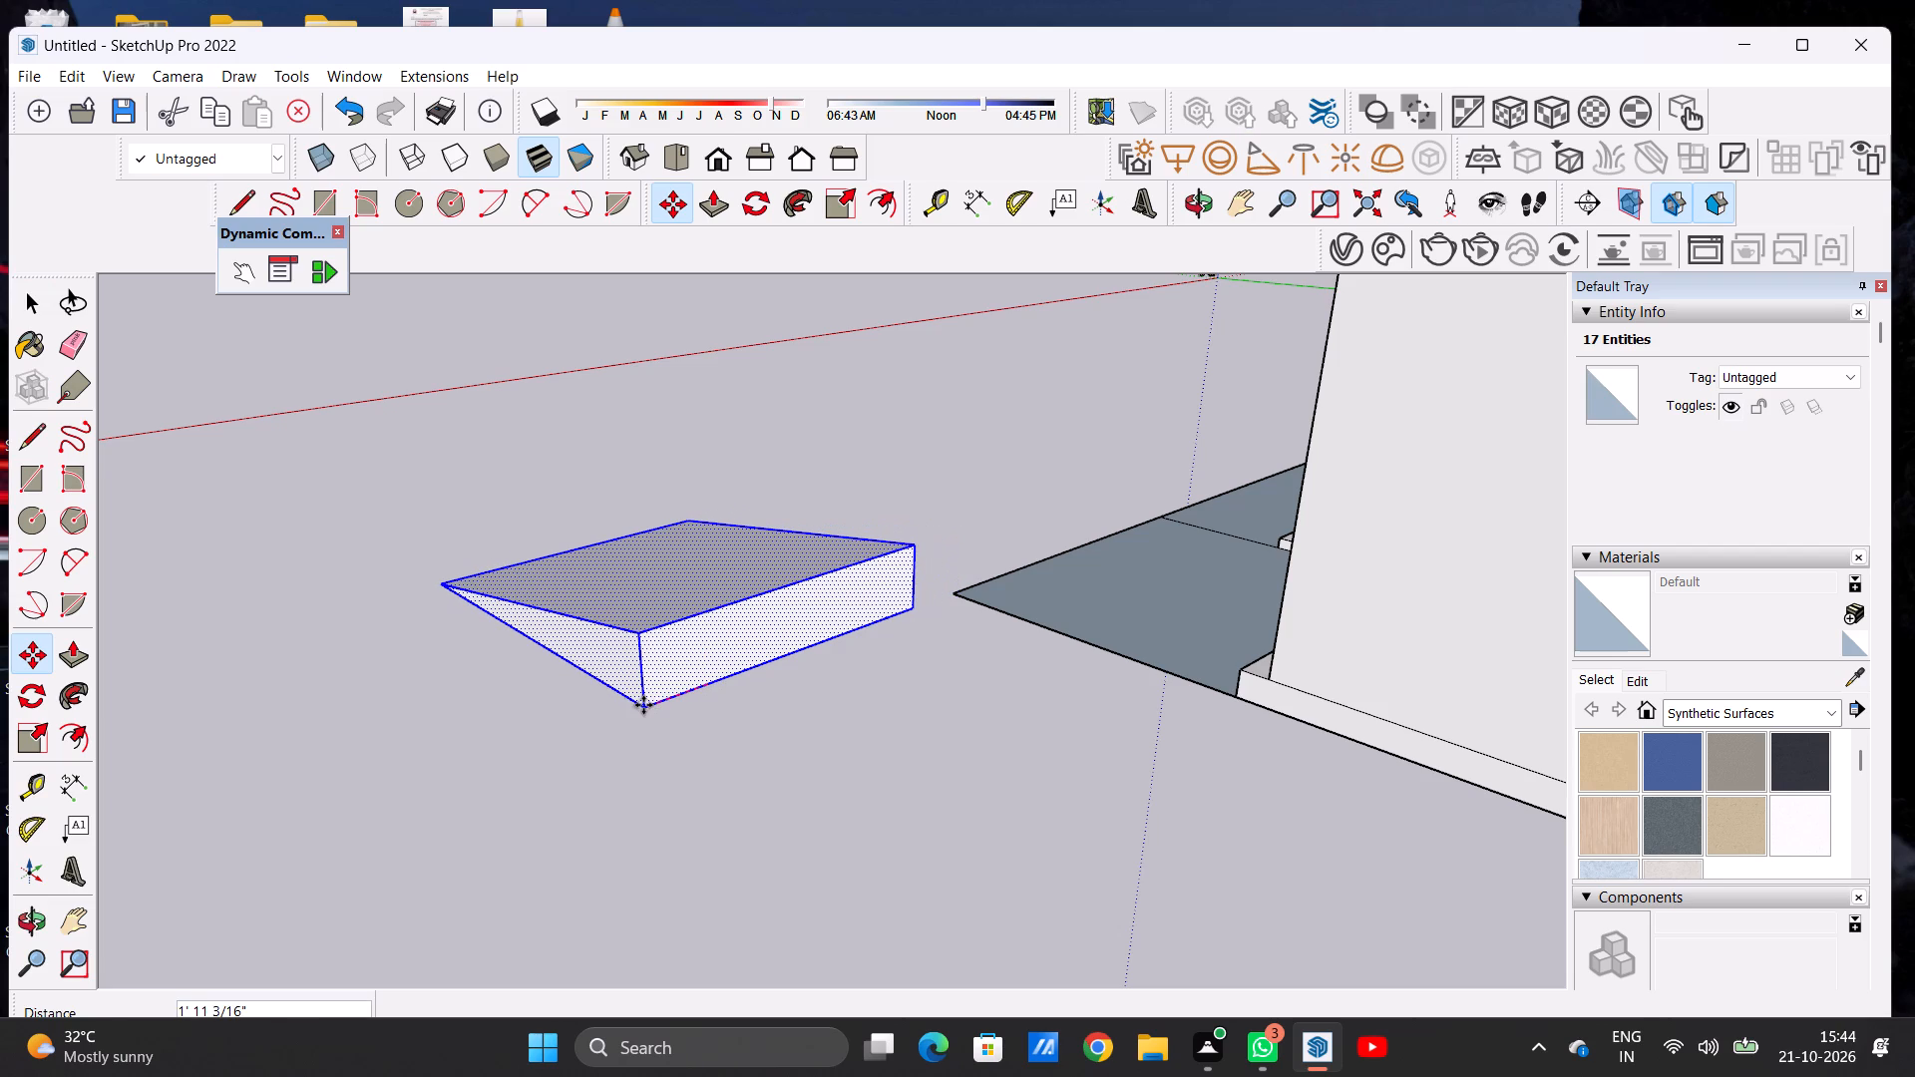
left_click(643, 705)
key("space")
Scale the ramp from the top edge of its high end to Green/Blue factors 1.00, 0.59 to lower its height.
scroll(804, 715, "down", 6)
middle_click_drag(647, 618, 998, 658)
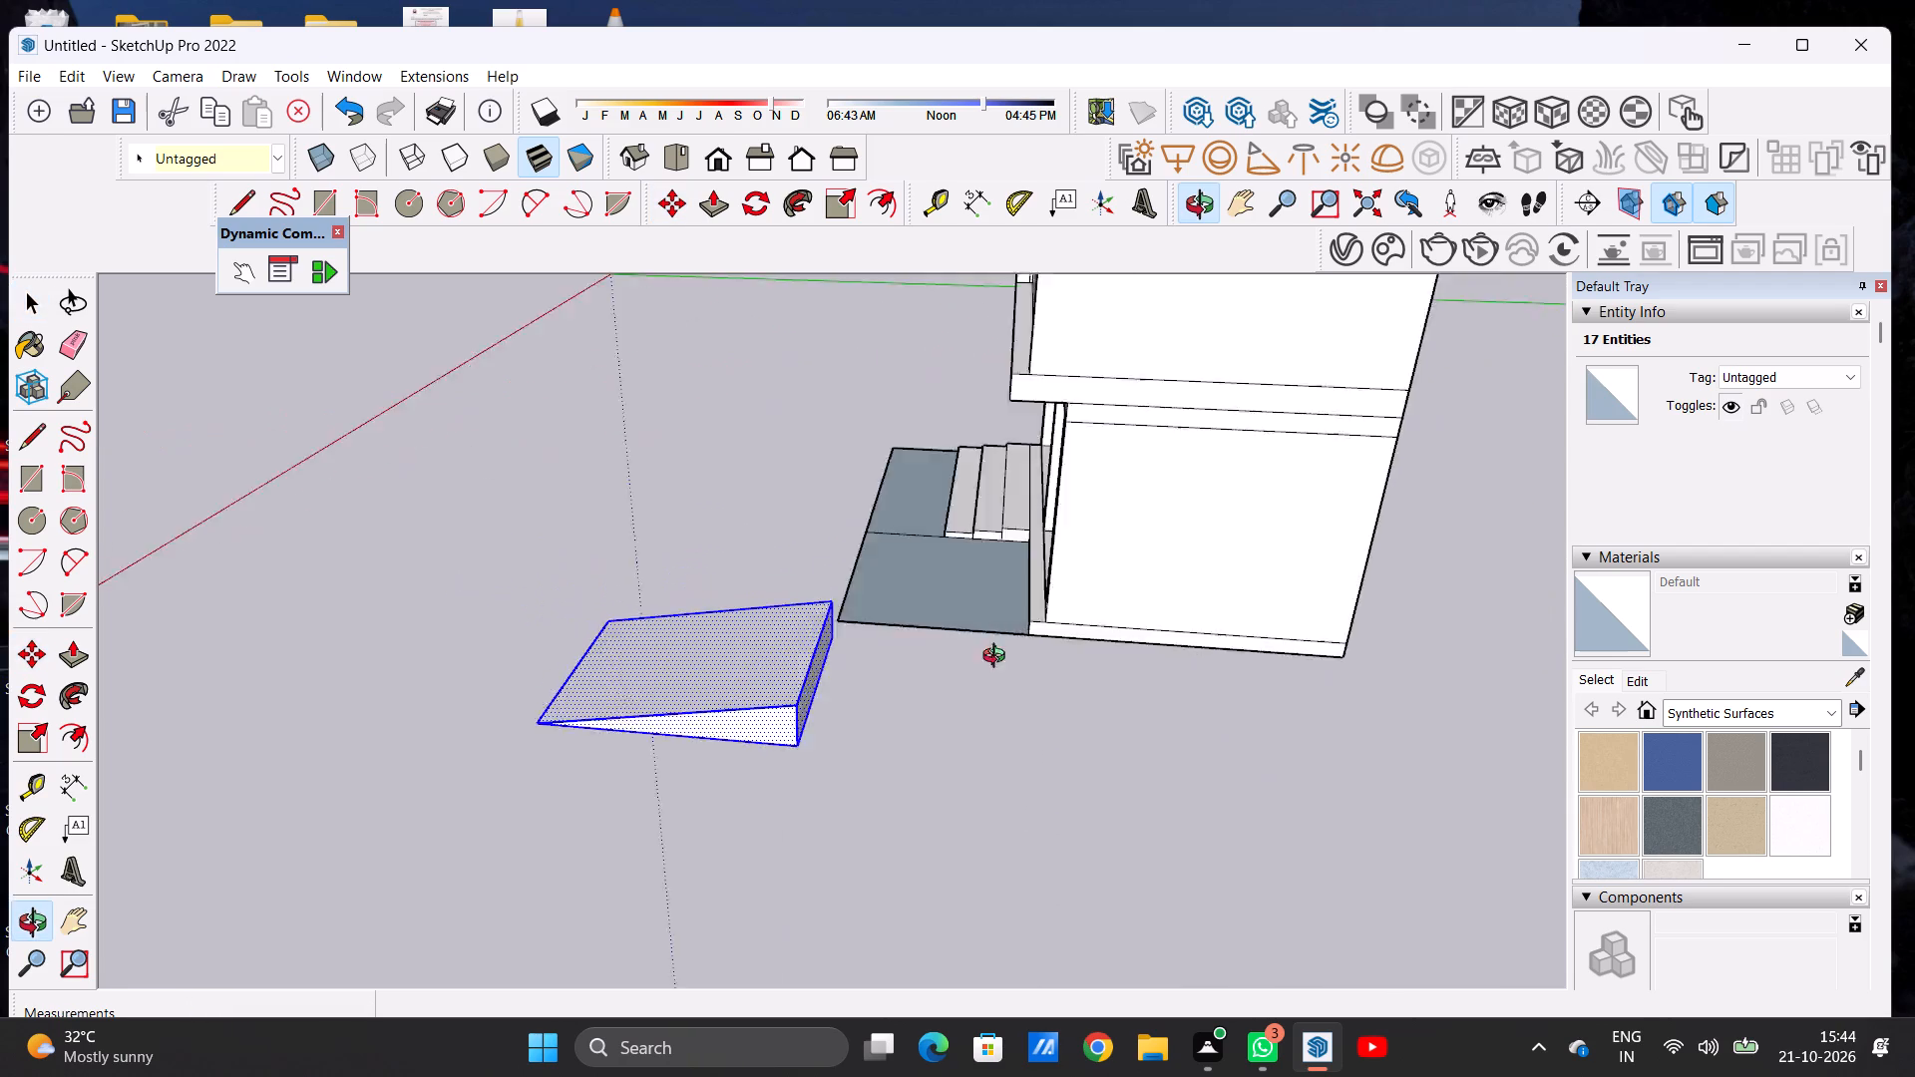
middle_click_drag(998, 658, 1188, 658)
middle_click_drag(964, 683, 703, 698)
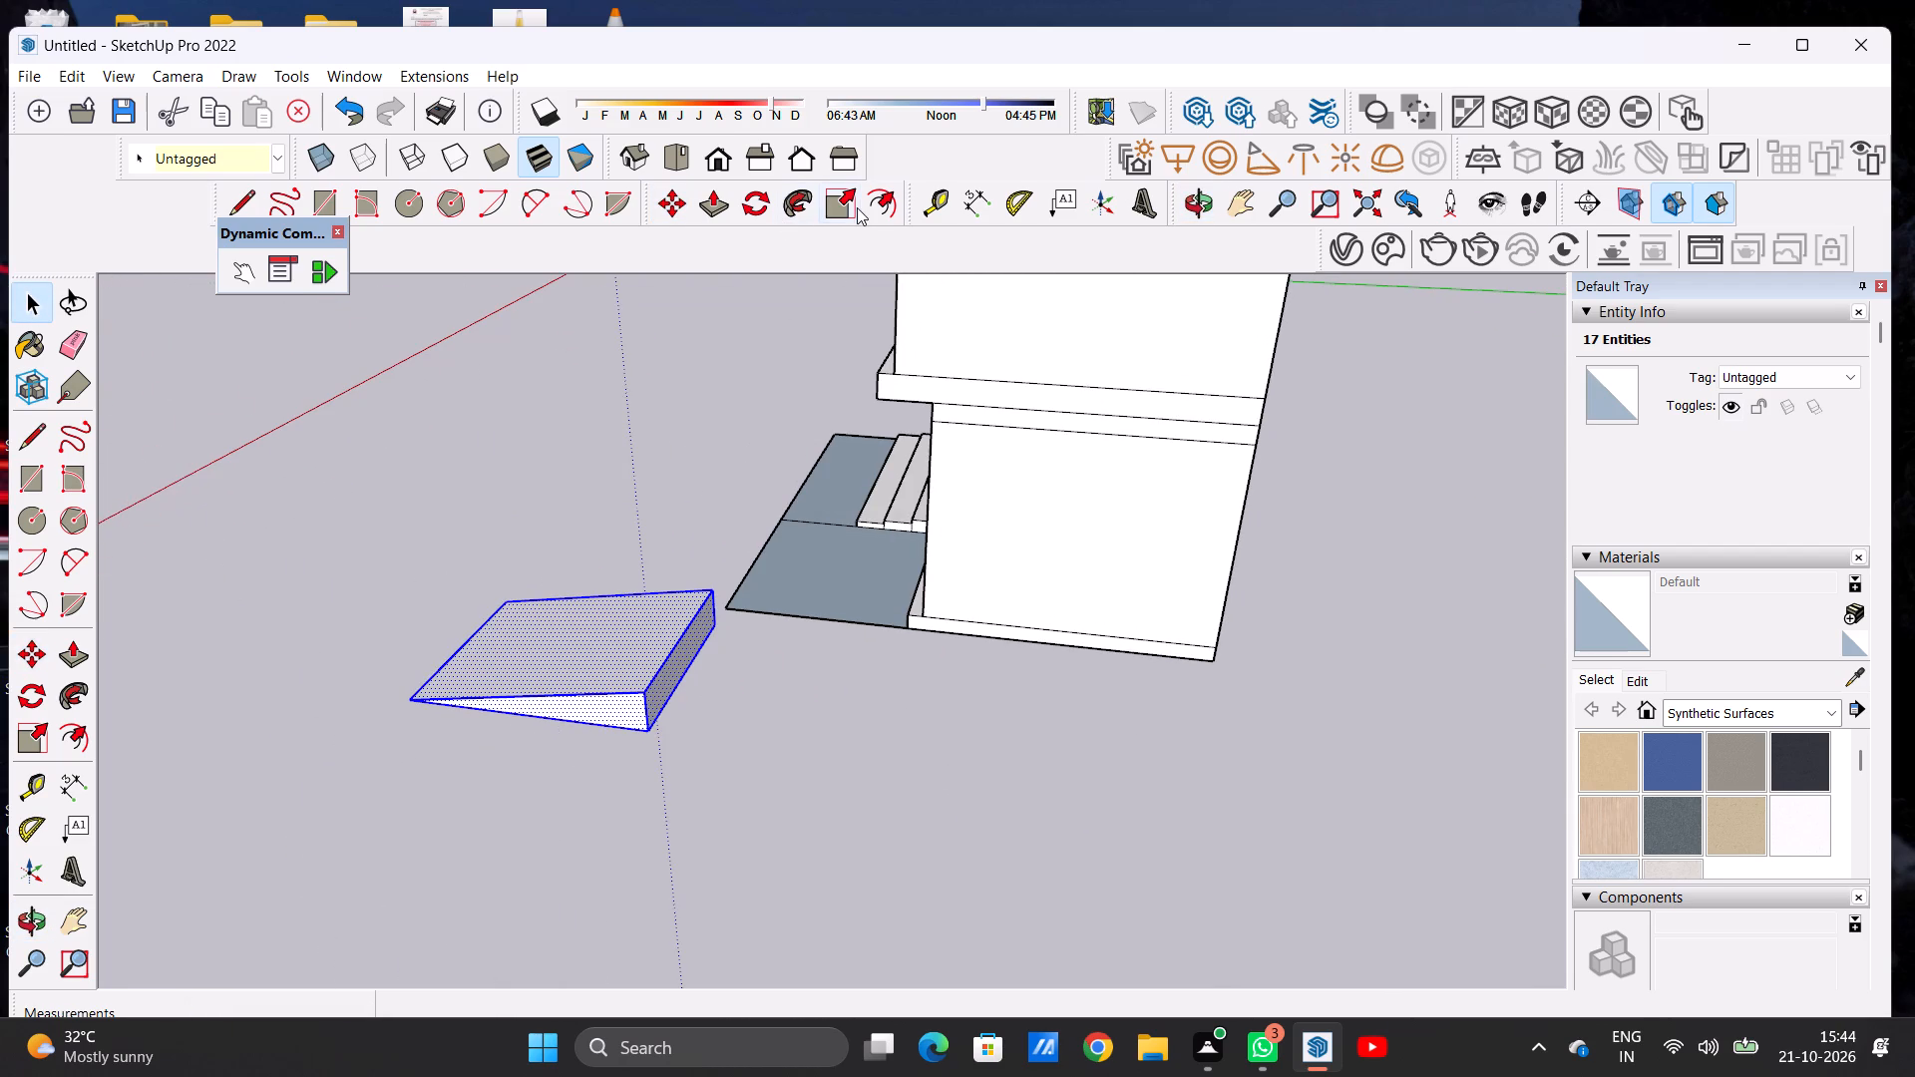
left_click(837, 202)
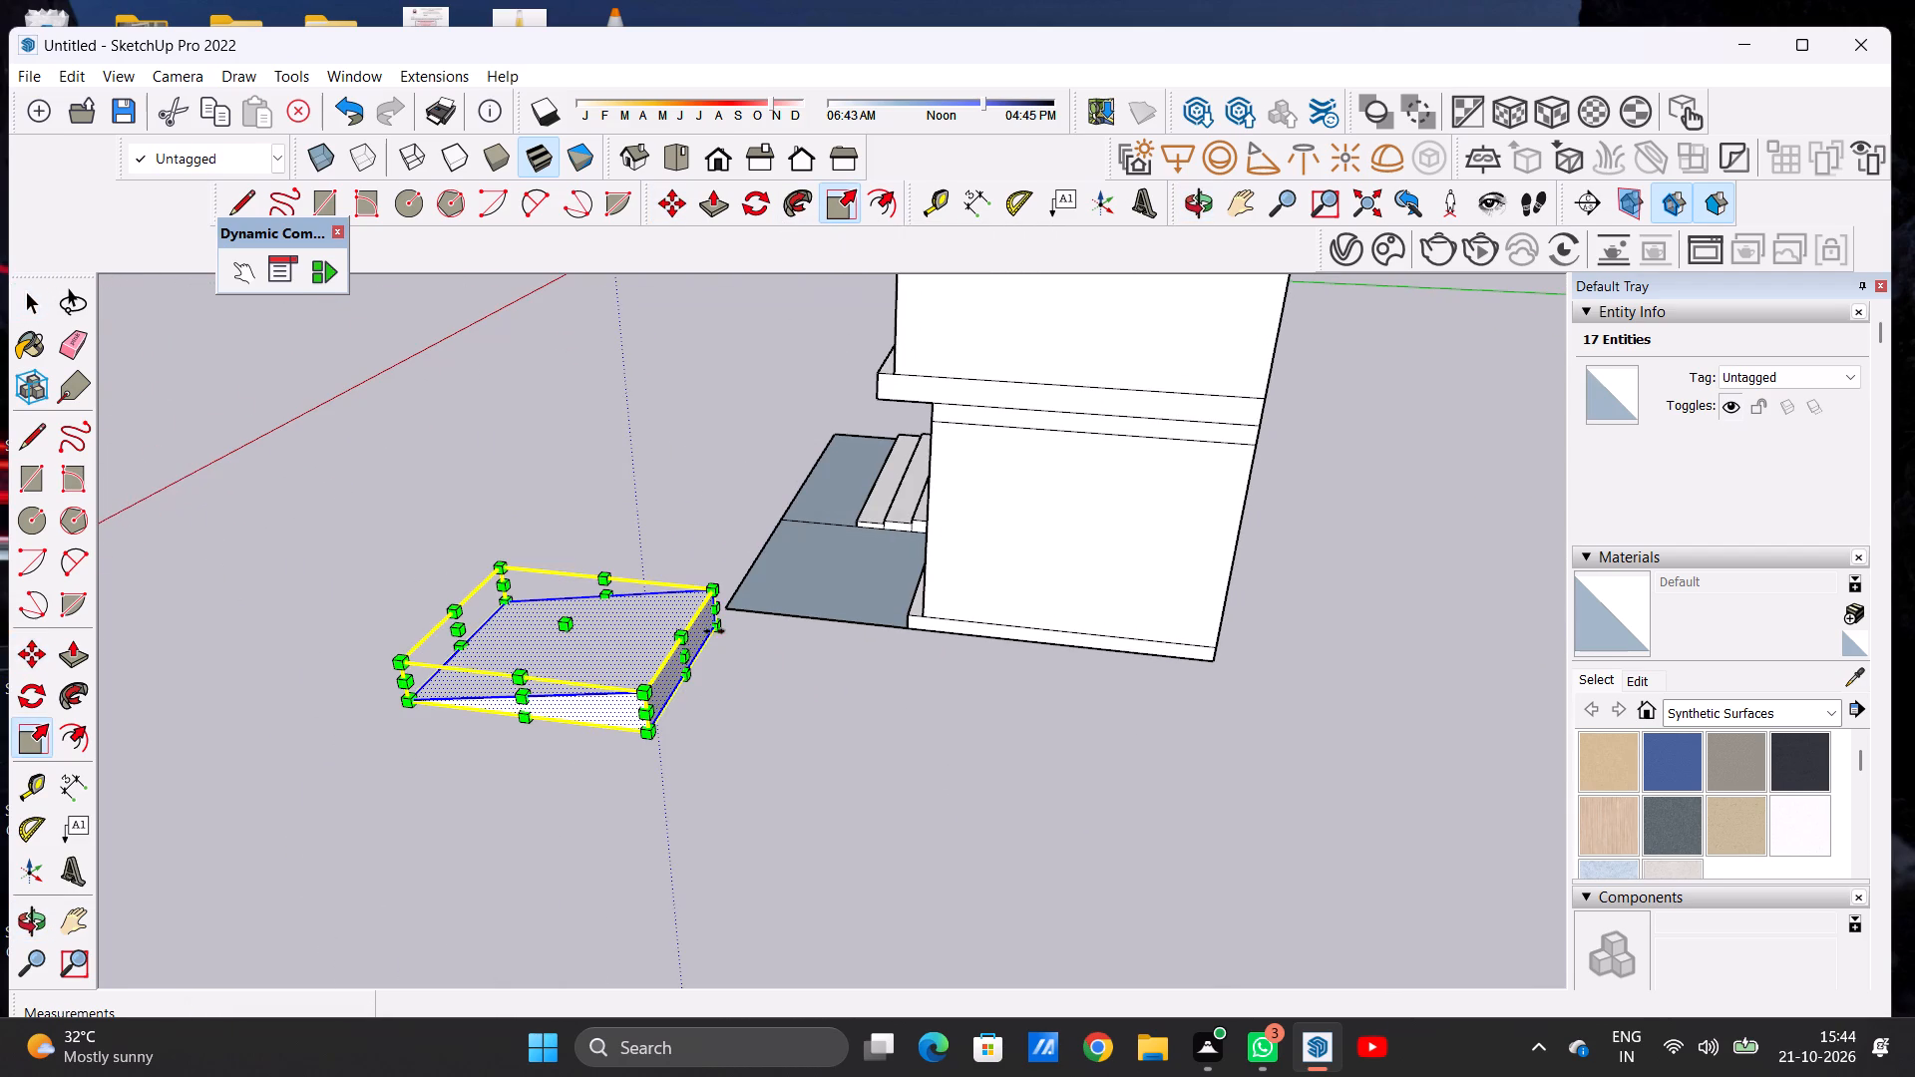
scroll(692, 687, "up", 8)
left_click(667, 560)
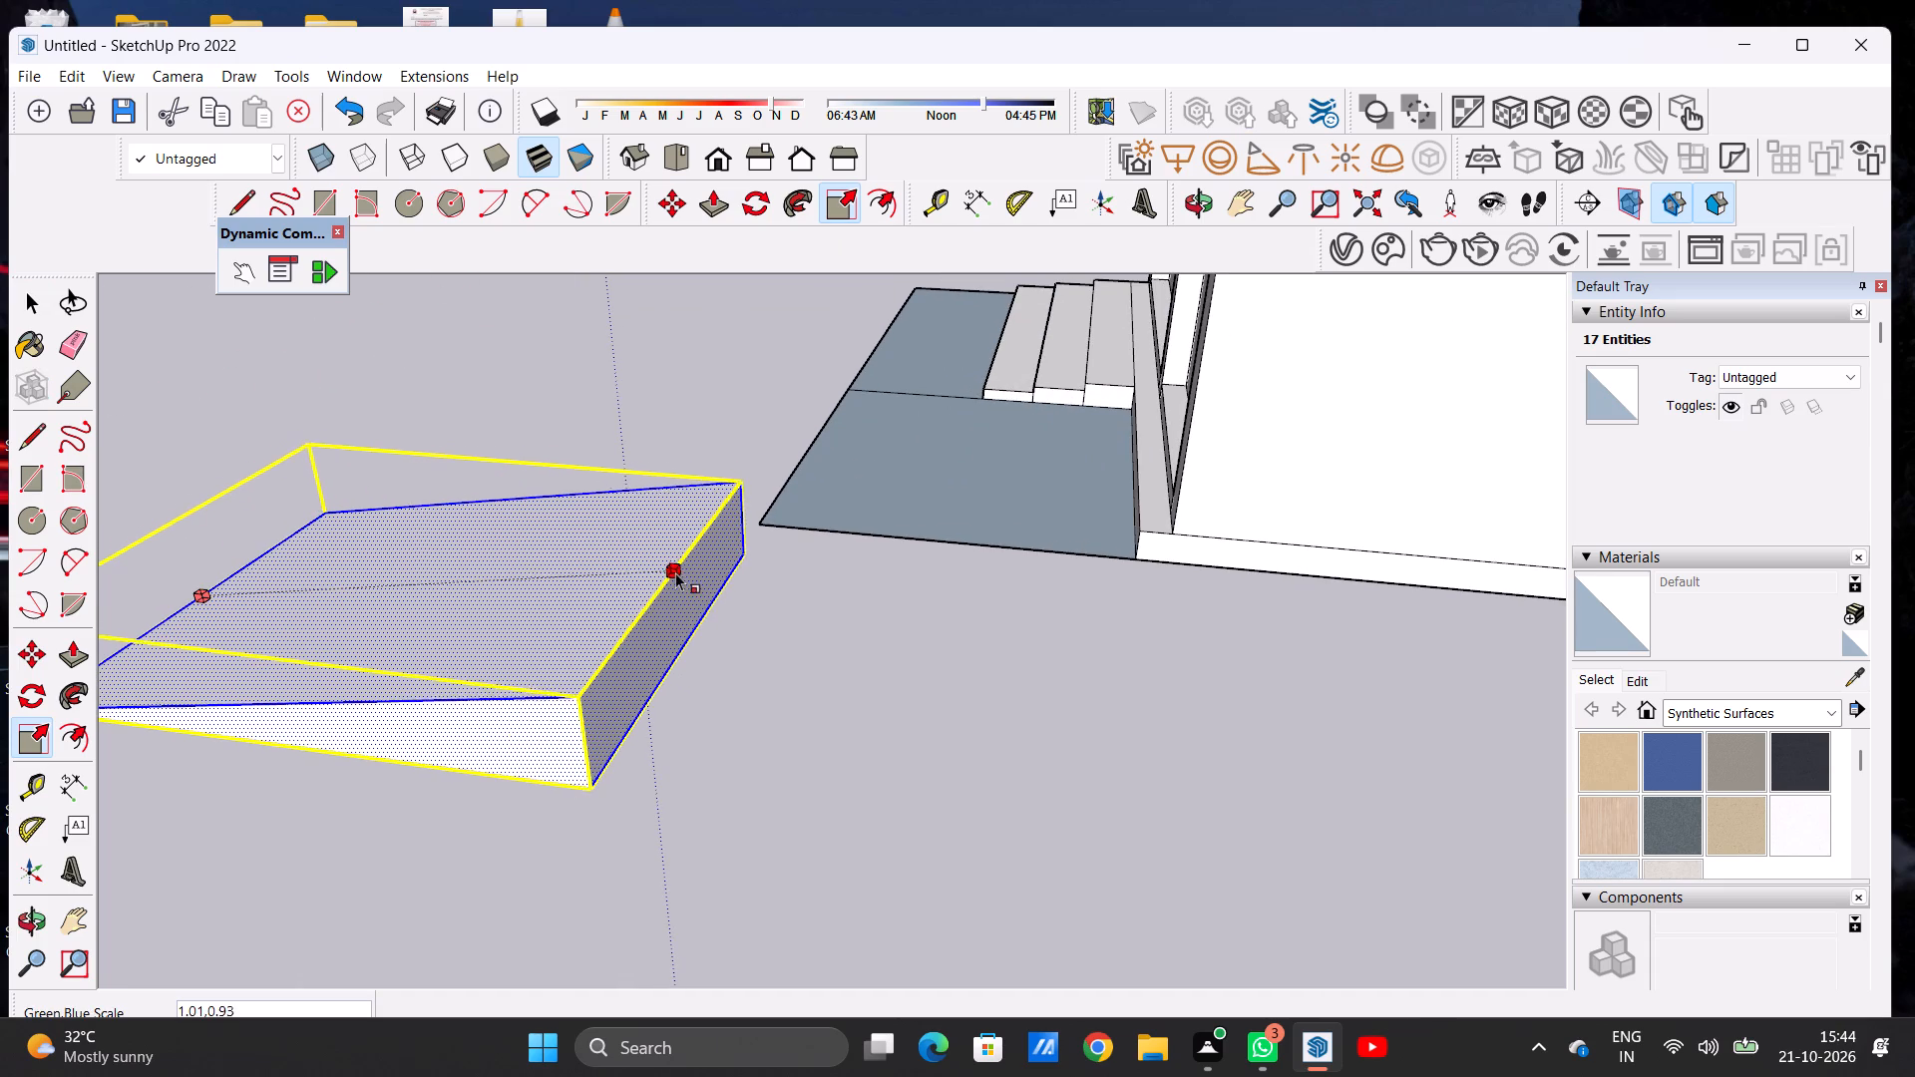
left_click(675, 602)
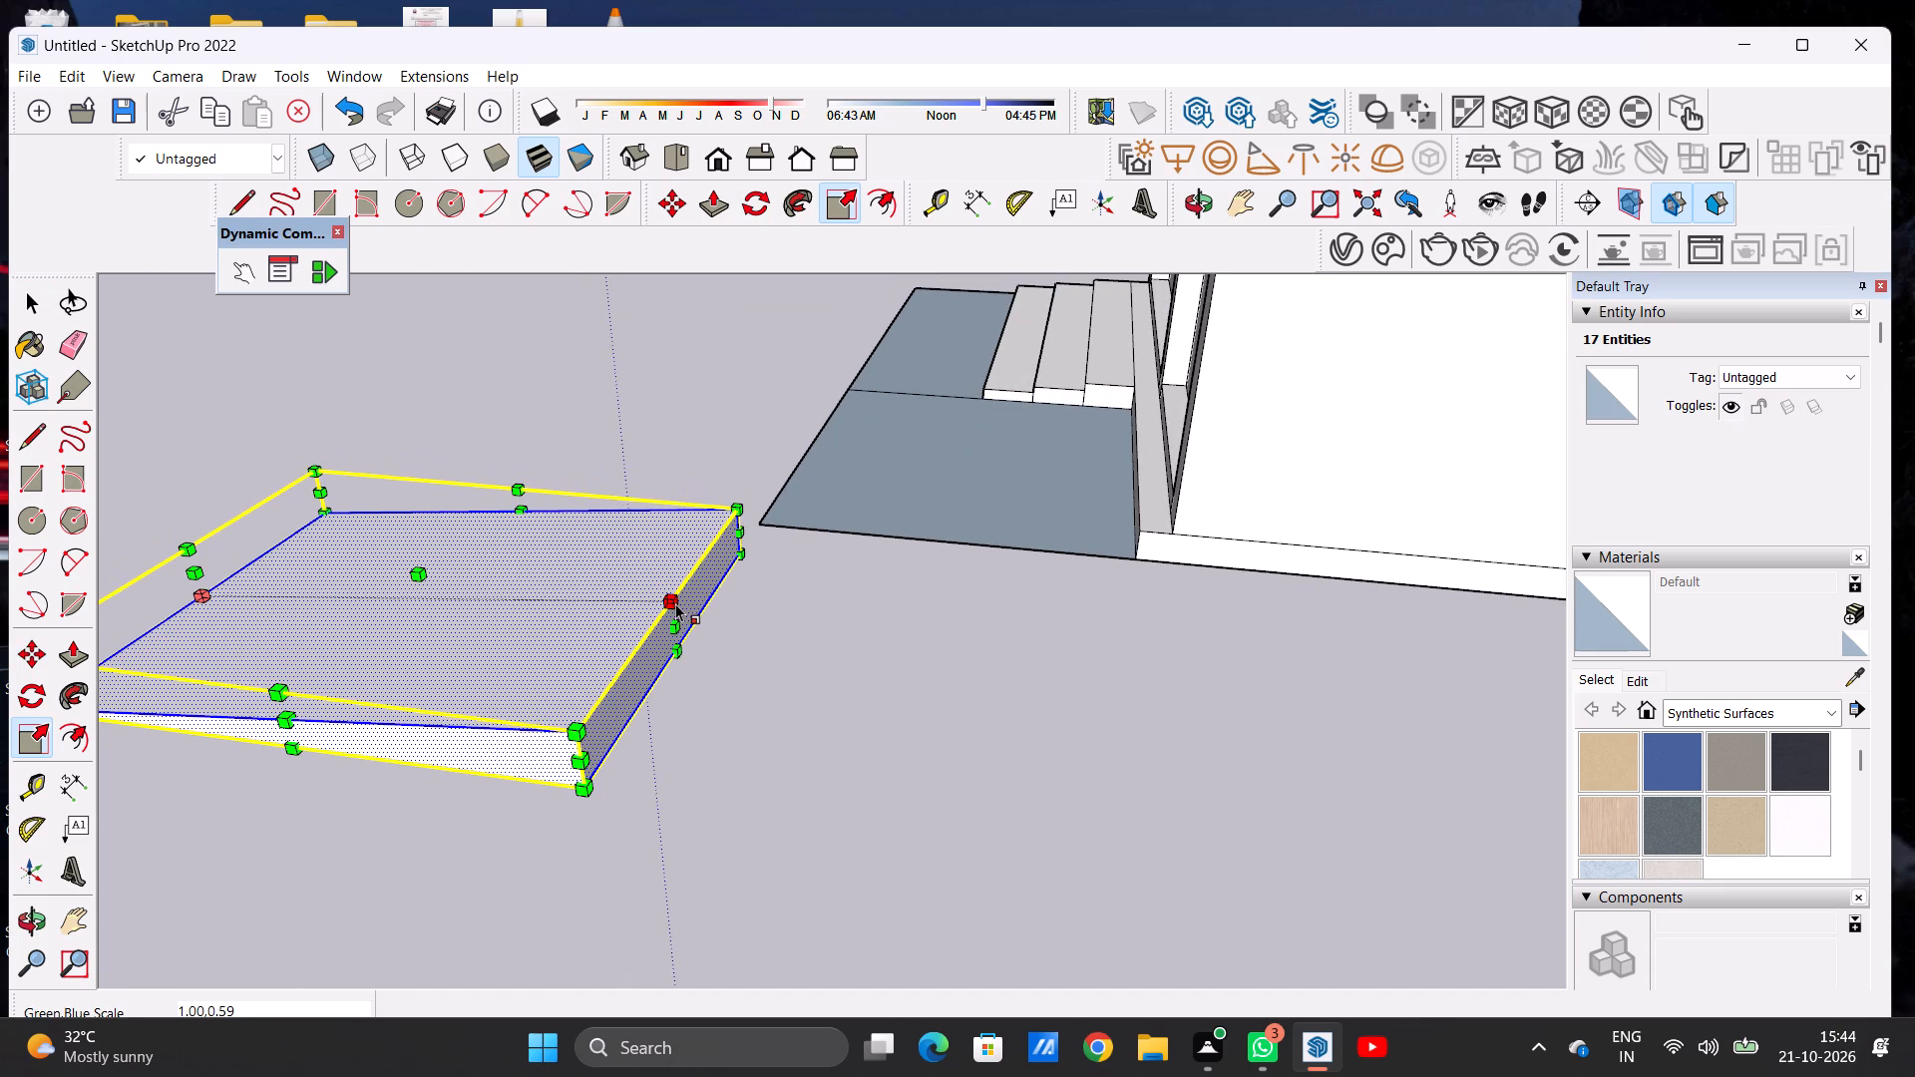
Move the whole ramp about 14' 7" by its high end's bottom outer corner onto the bottom front corner of the house plinth.
key("space")
left_click(788, 693)
scroll(843, 585, "down", 3)
scroll(843, 585, "up", 1)
scroll(843, 585, "down", 9)
middle_click_drag(663, 690, 763, 653)
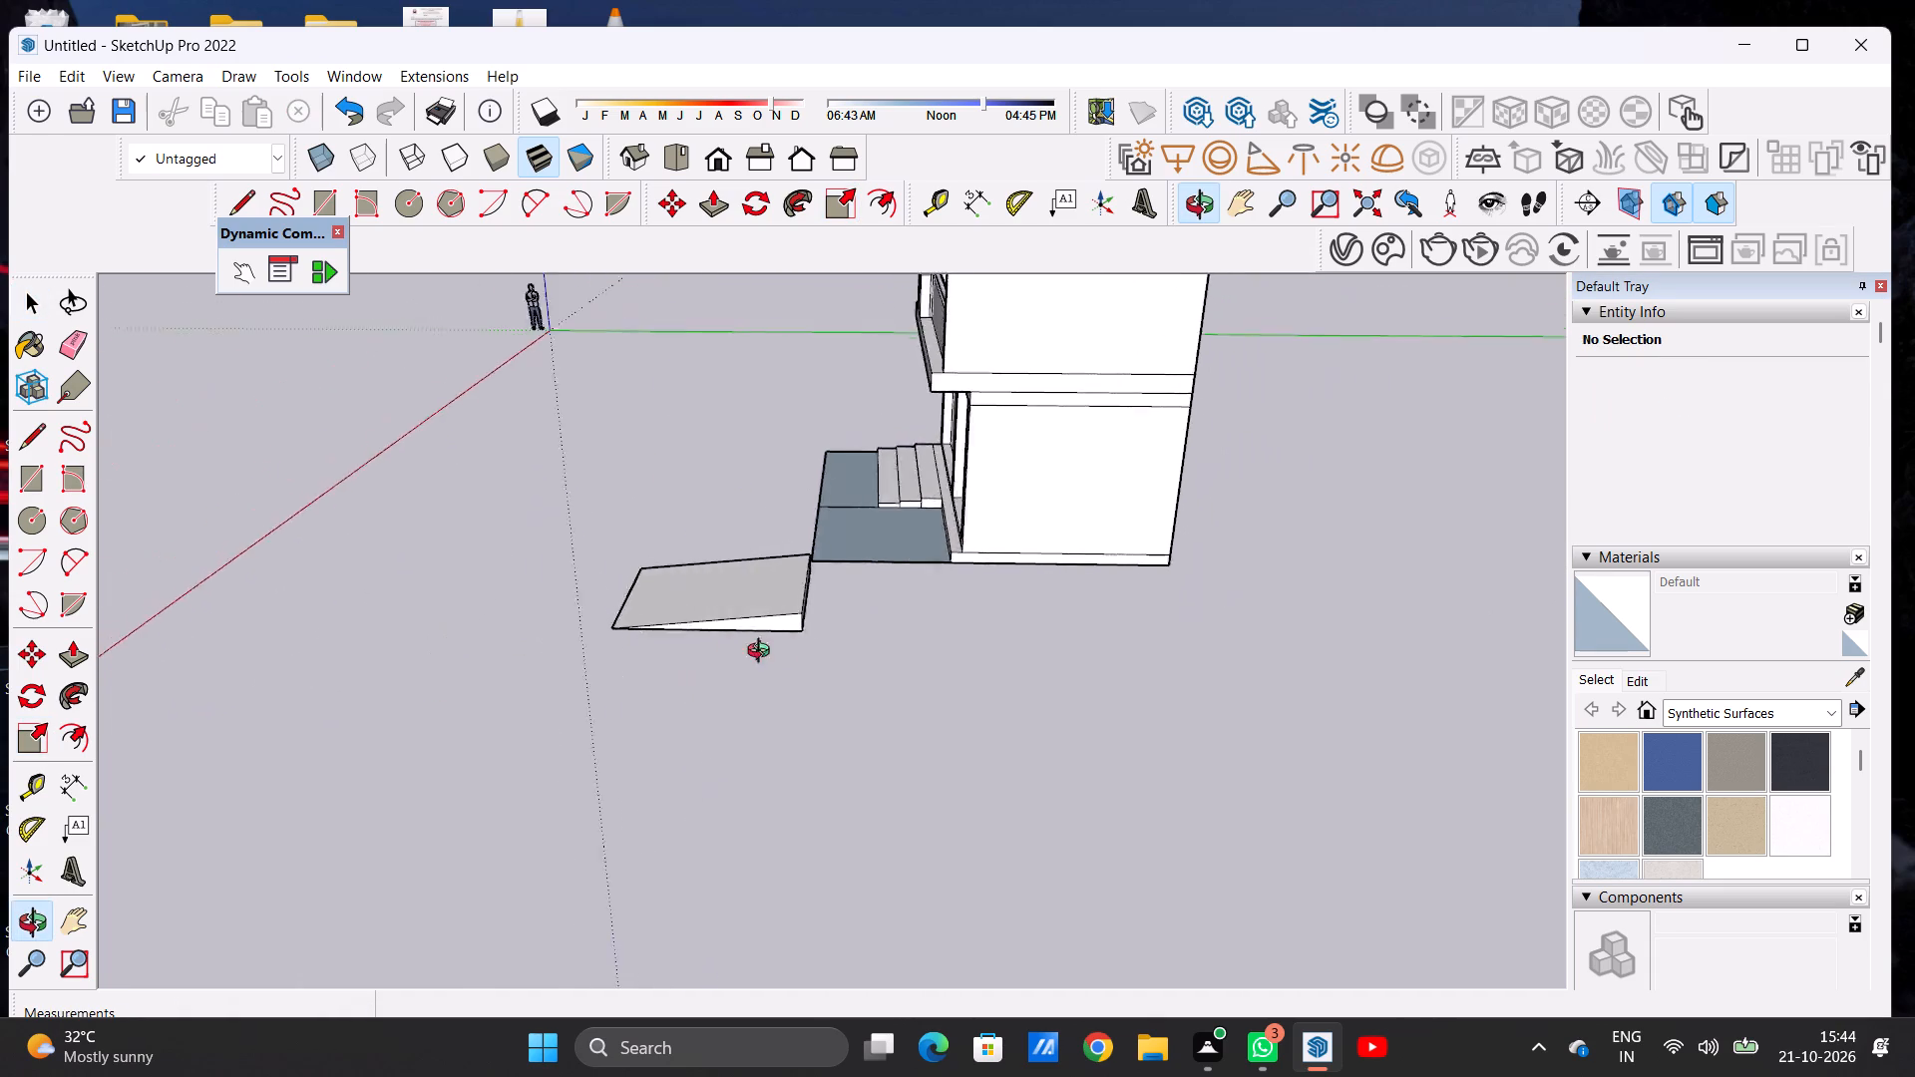
middle_click_drag(763, 653, 902, 687)
scroll(910, 571, "up", 6)
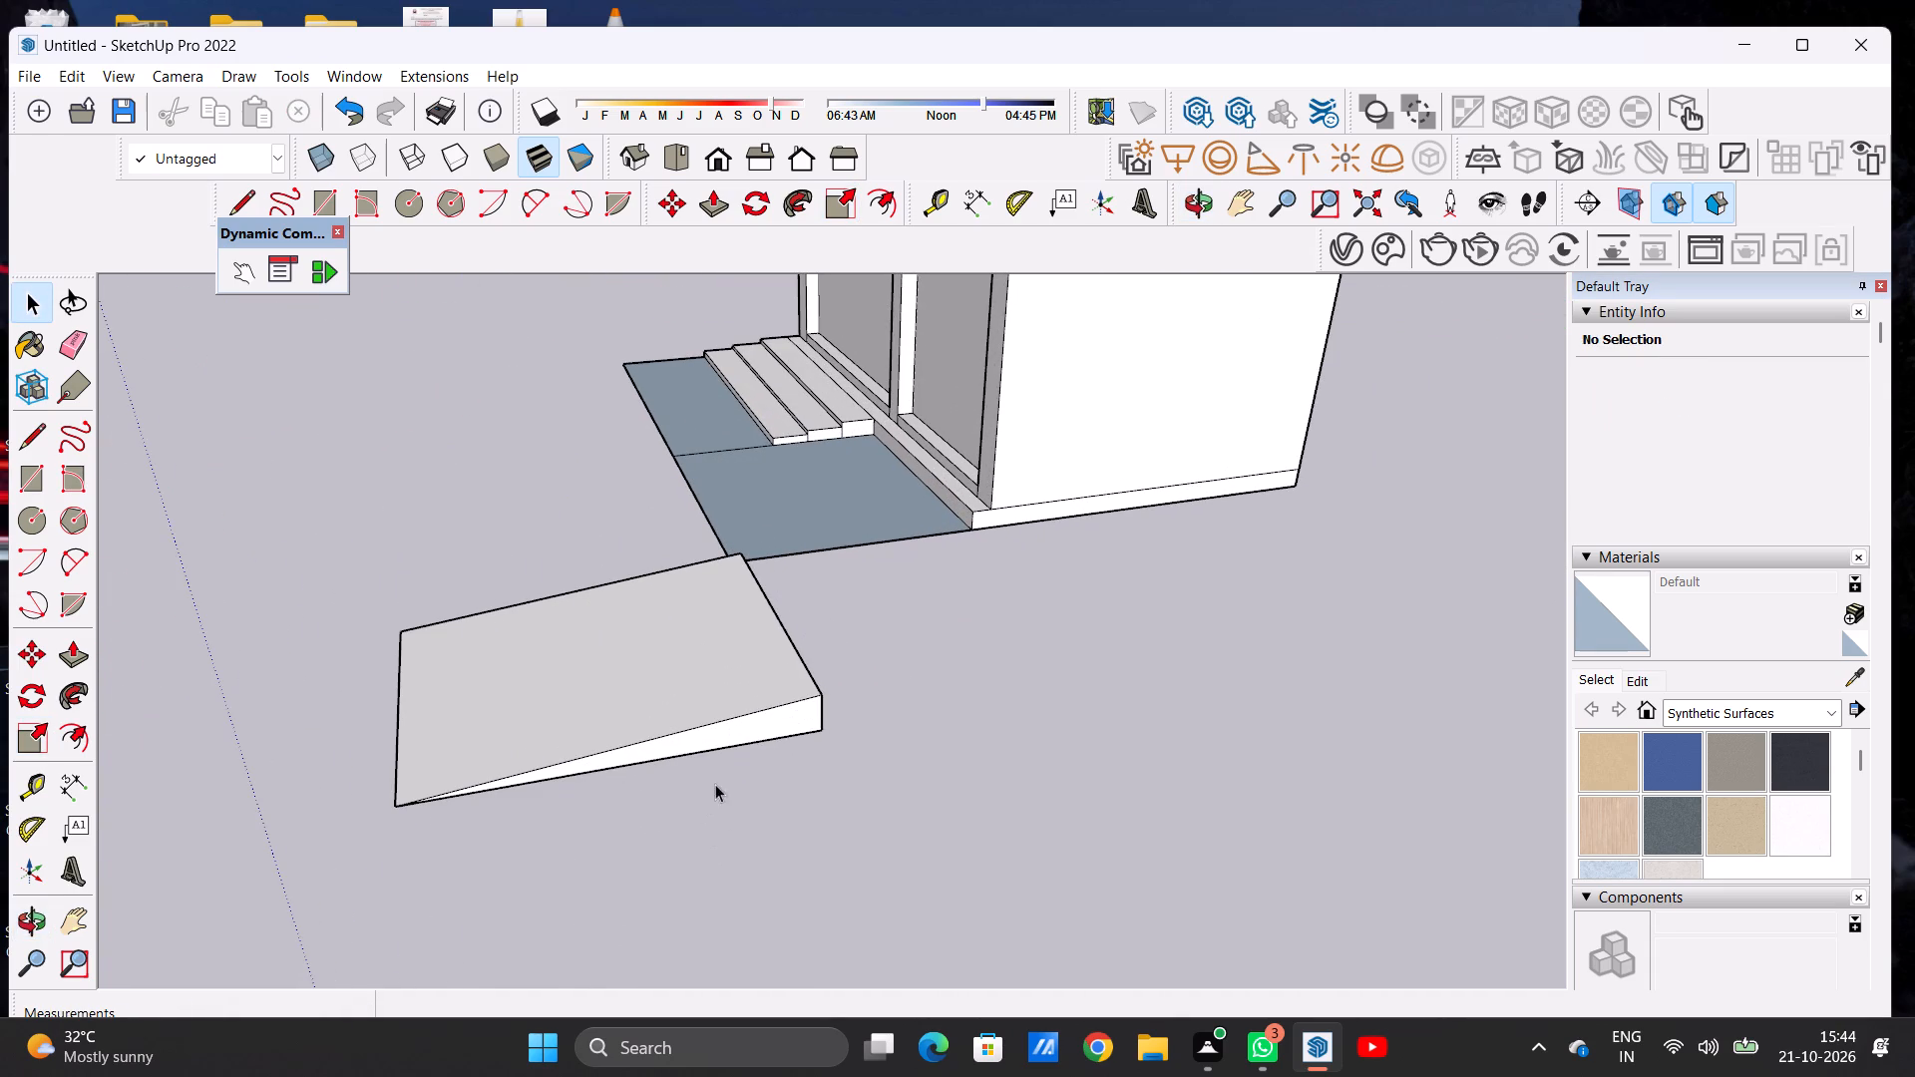
triple_click(743, 725)
left_click(743, 725)
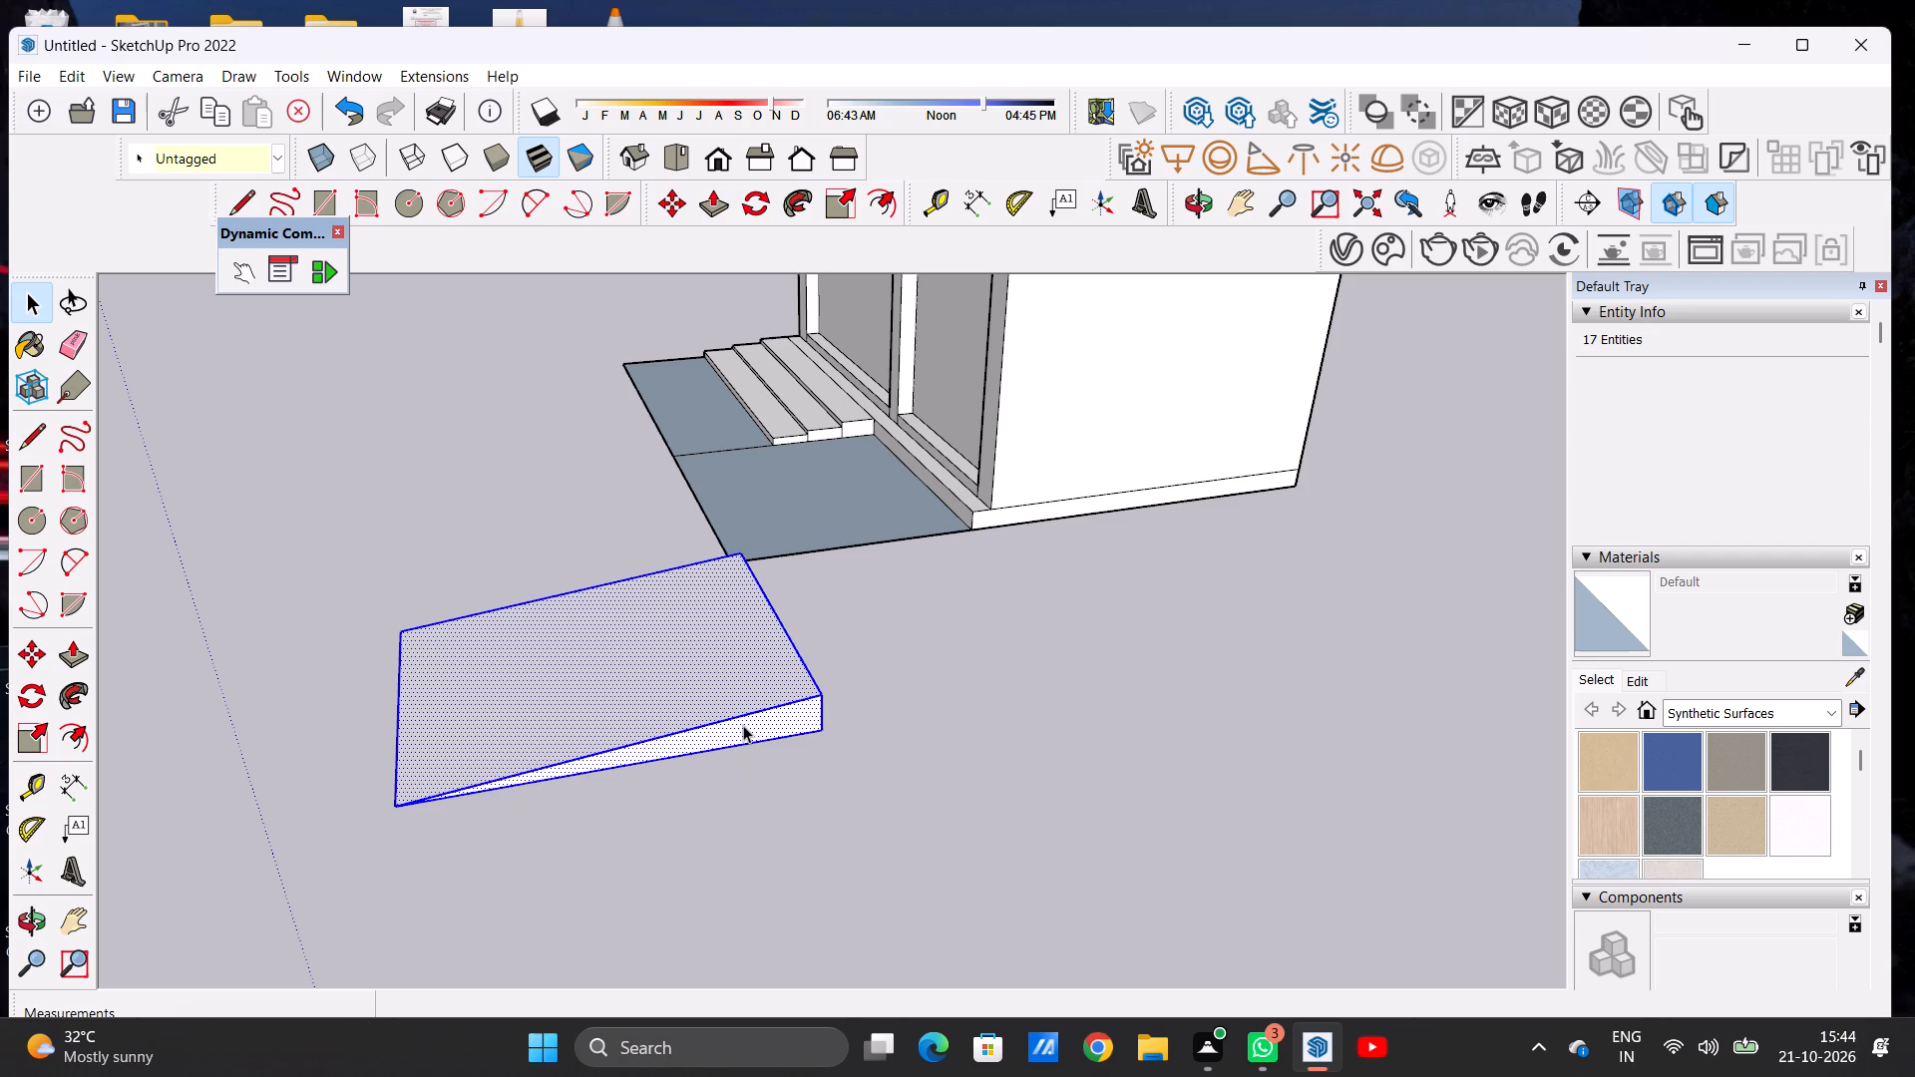
key("m")
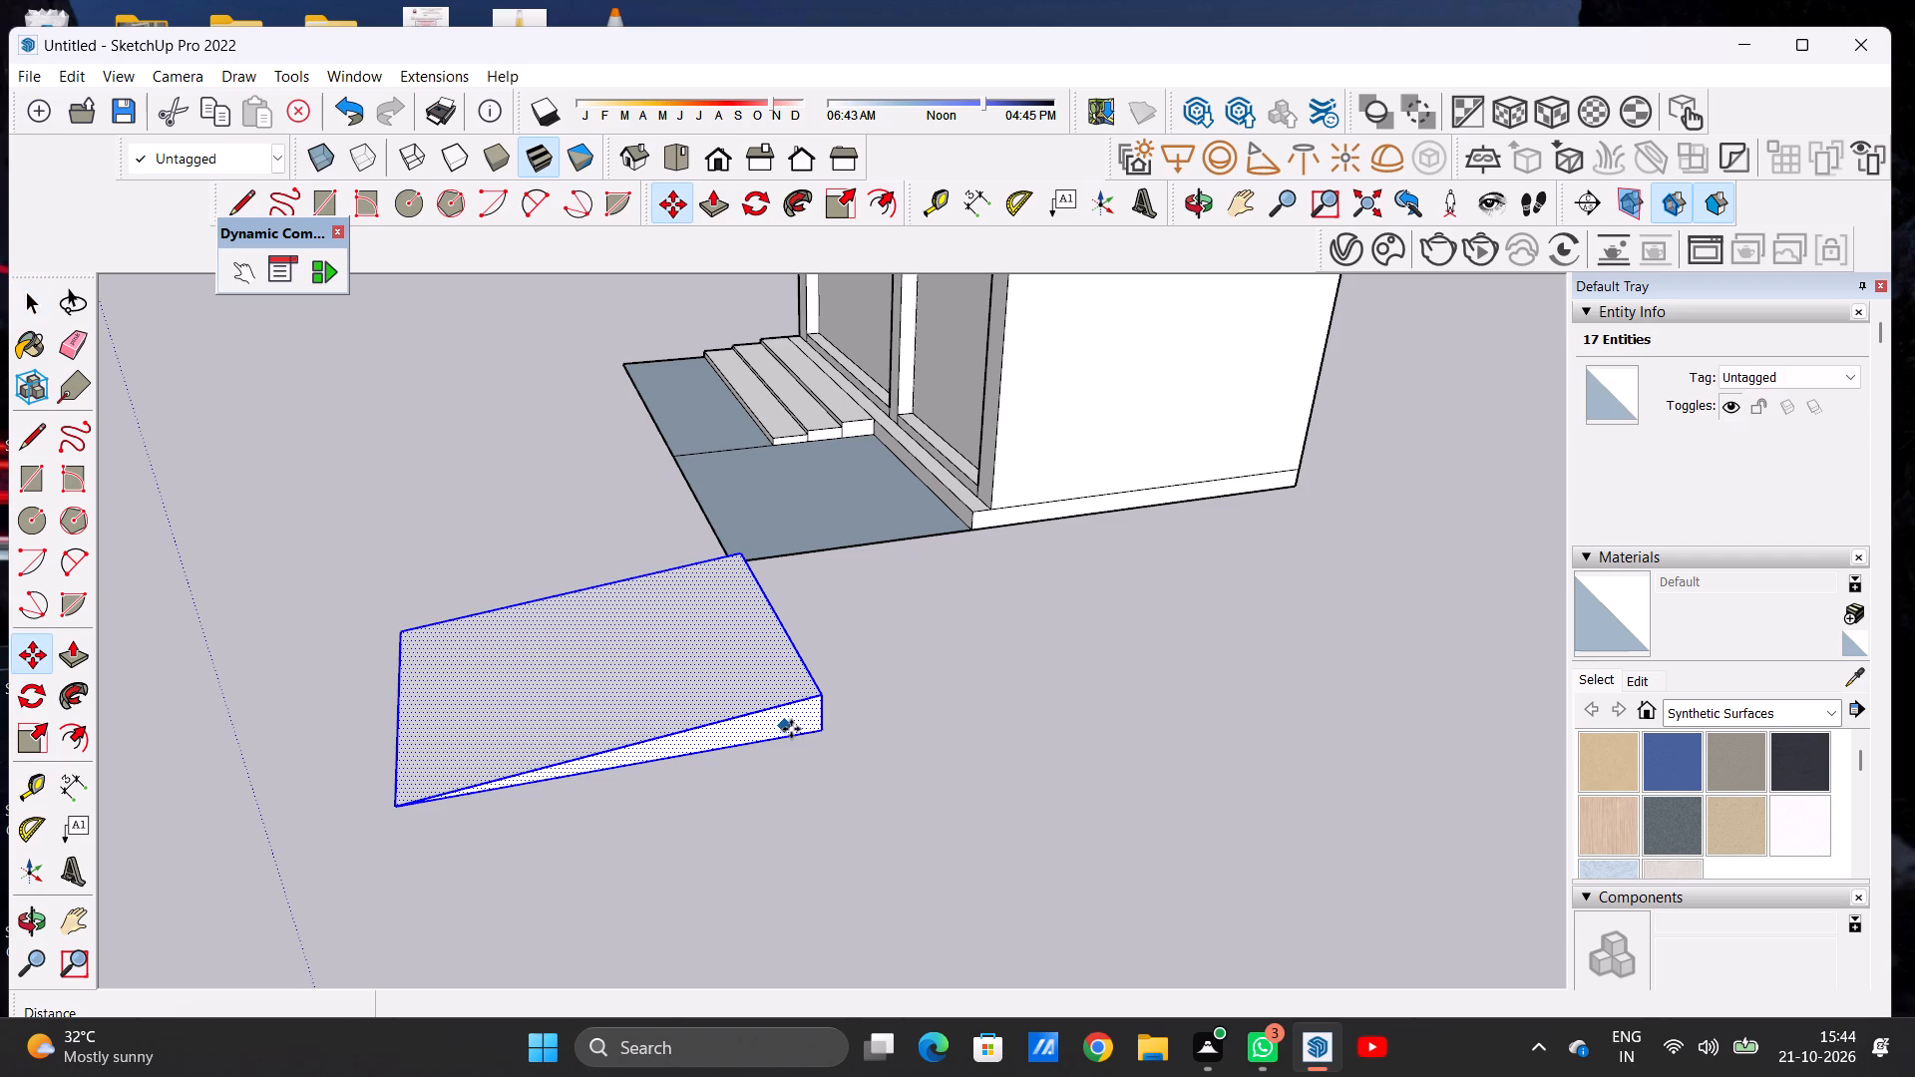
left_click(827, 733)
scroll(974, 533, "up", 3)
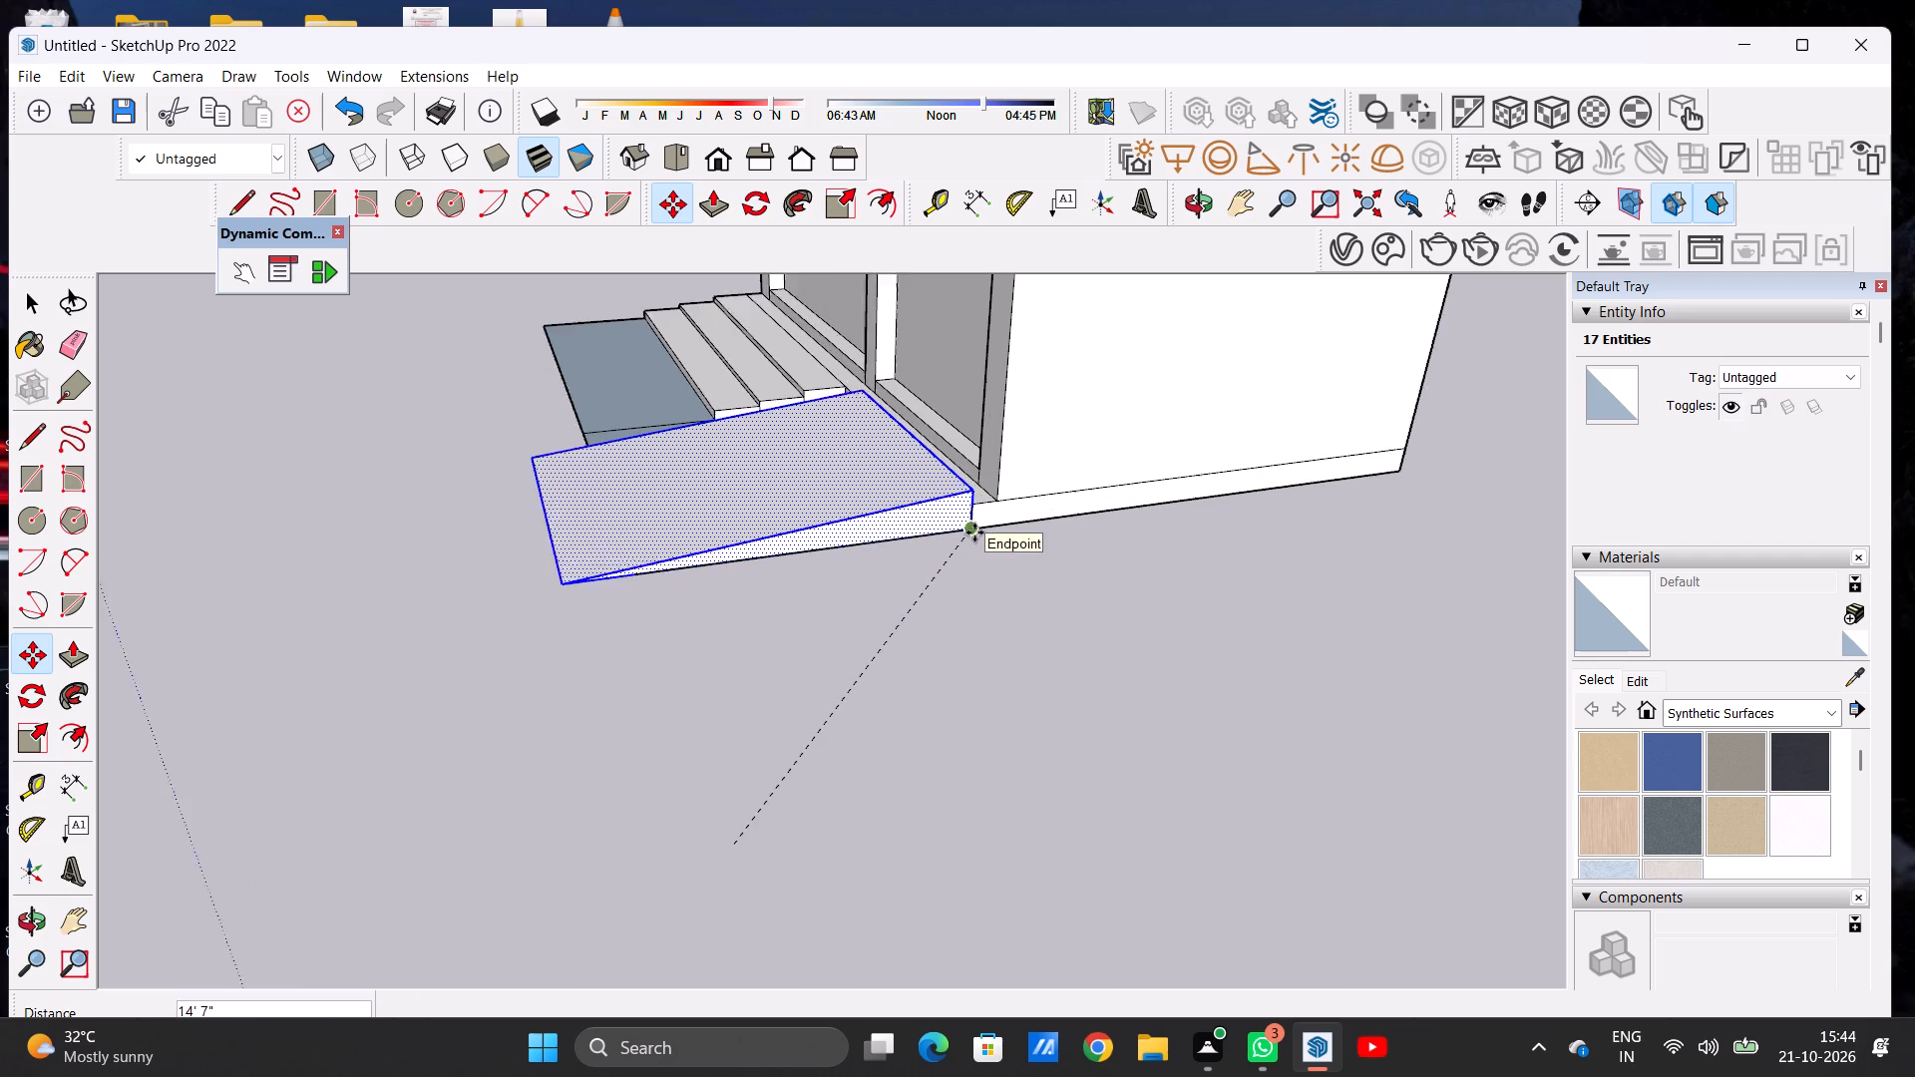
scroll(974, 533, "up", 9)
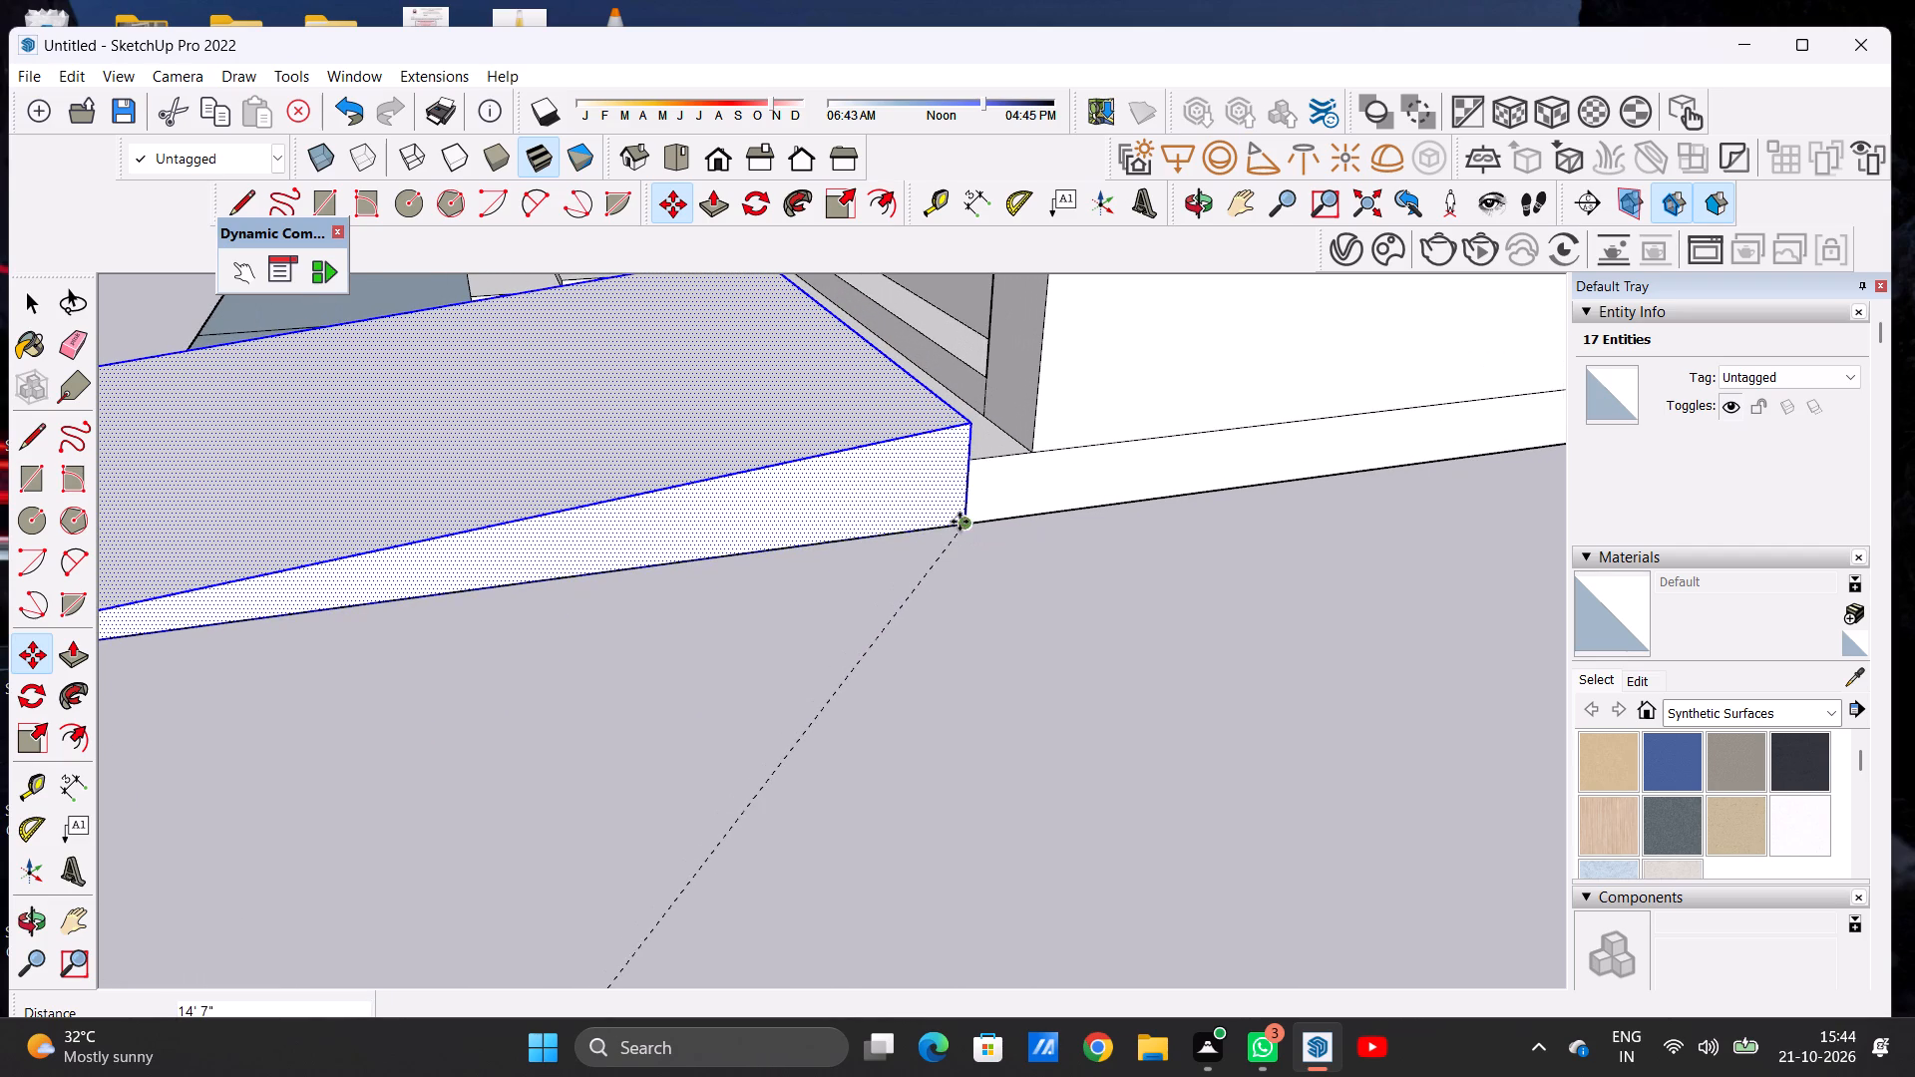
left_click(961, 522)
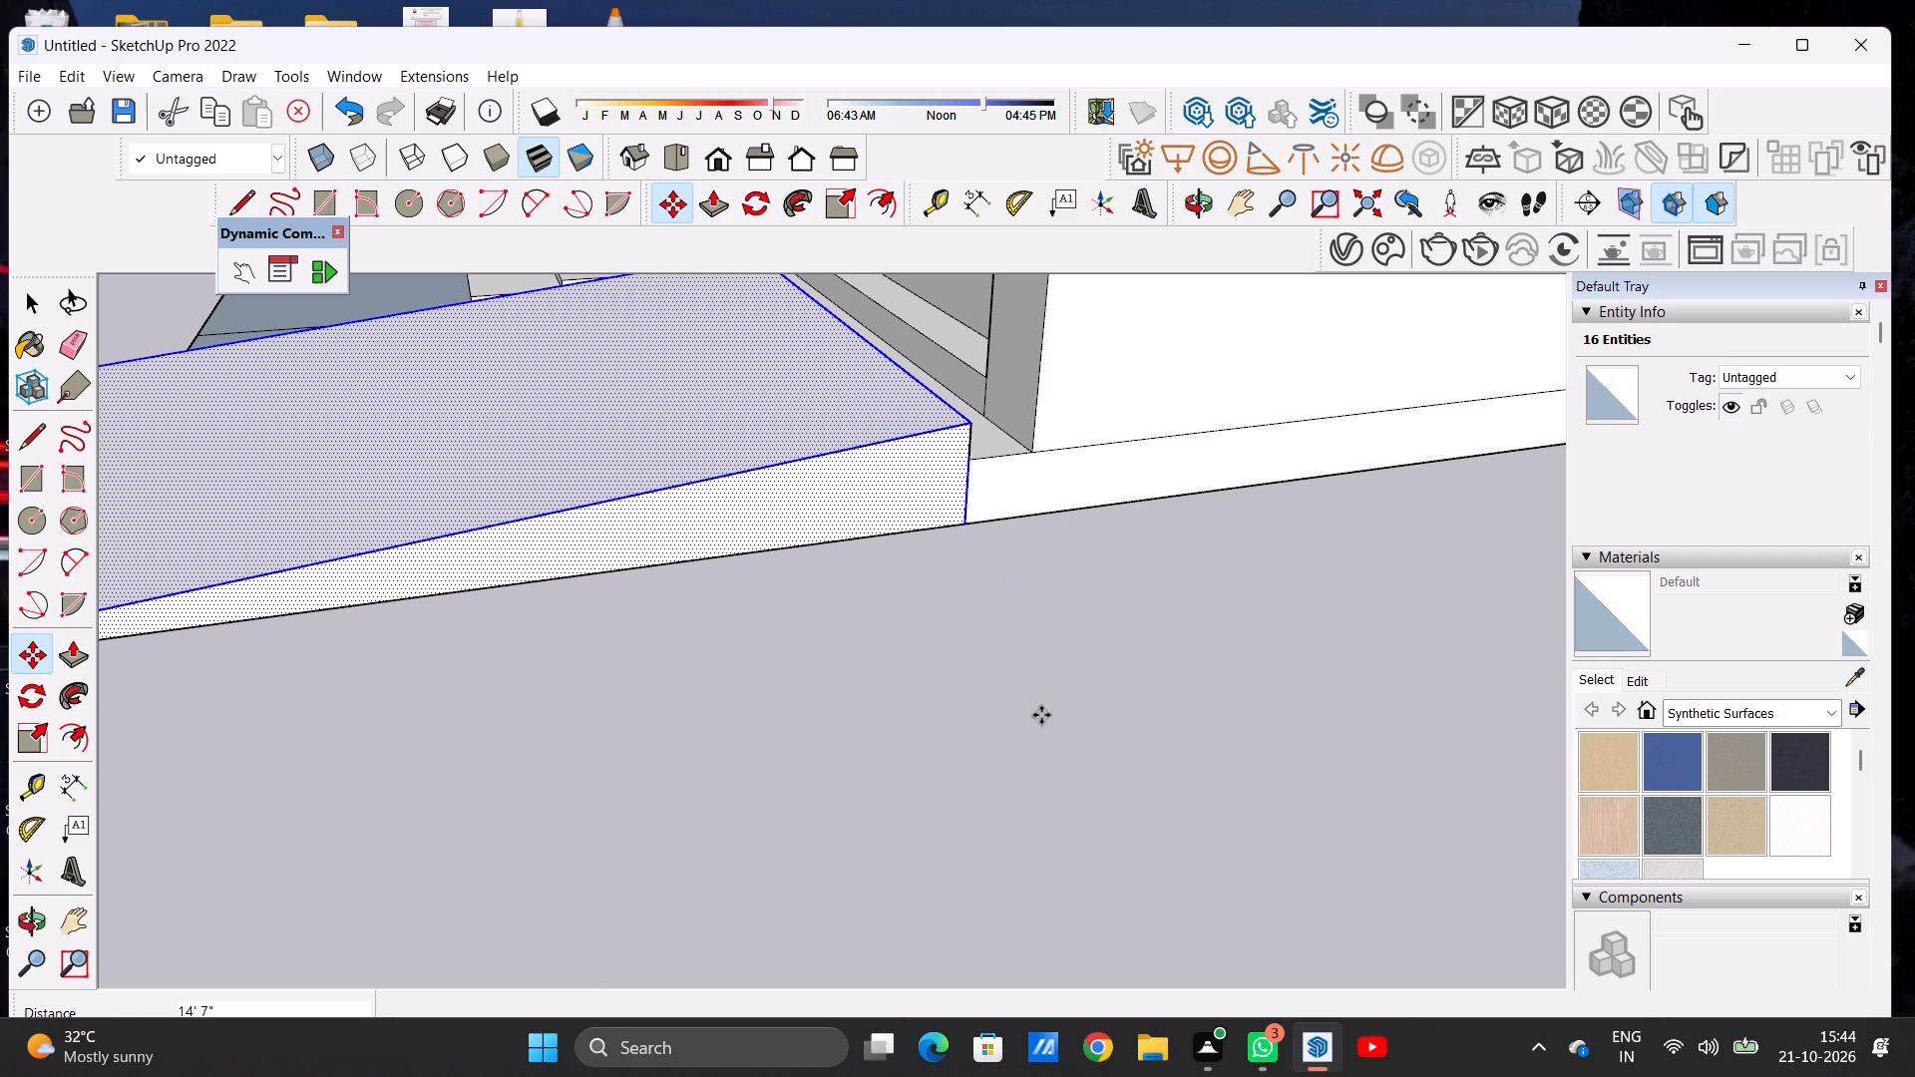
left_click(1041, 715)
scroll(983, 594, "down", 1)
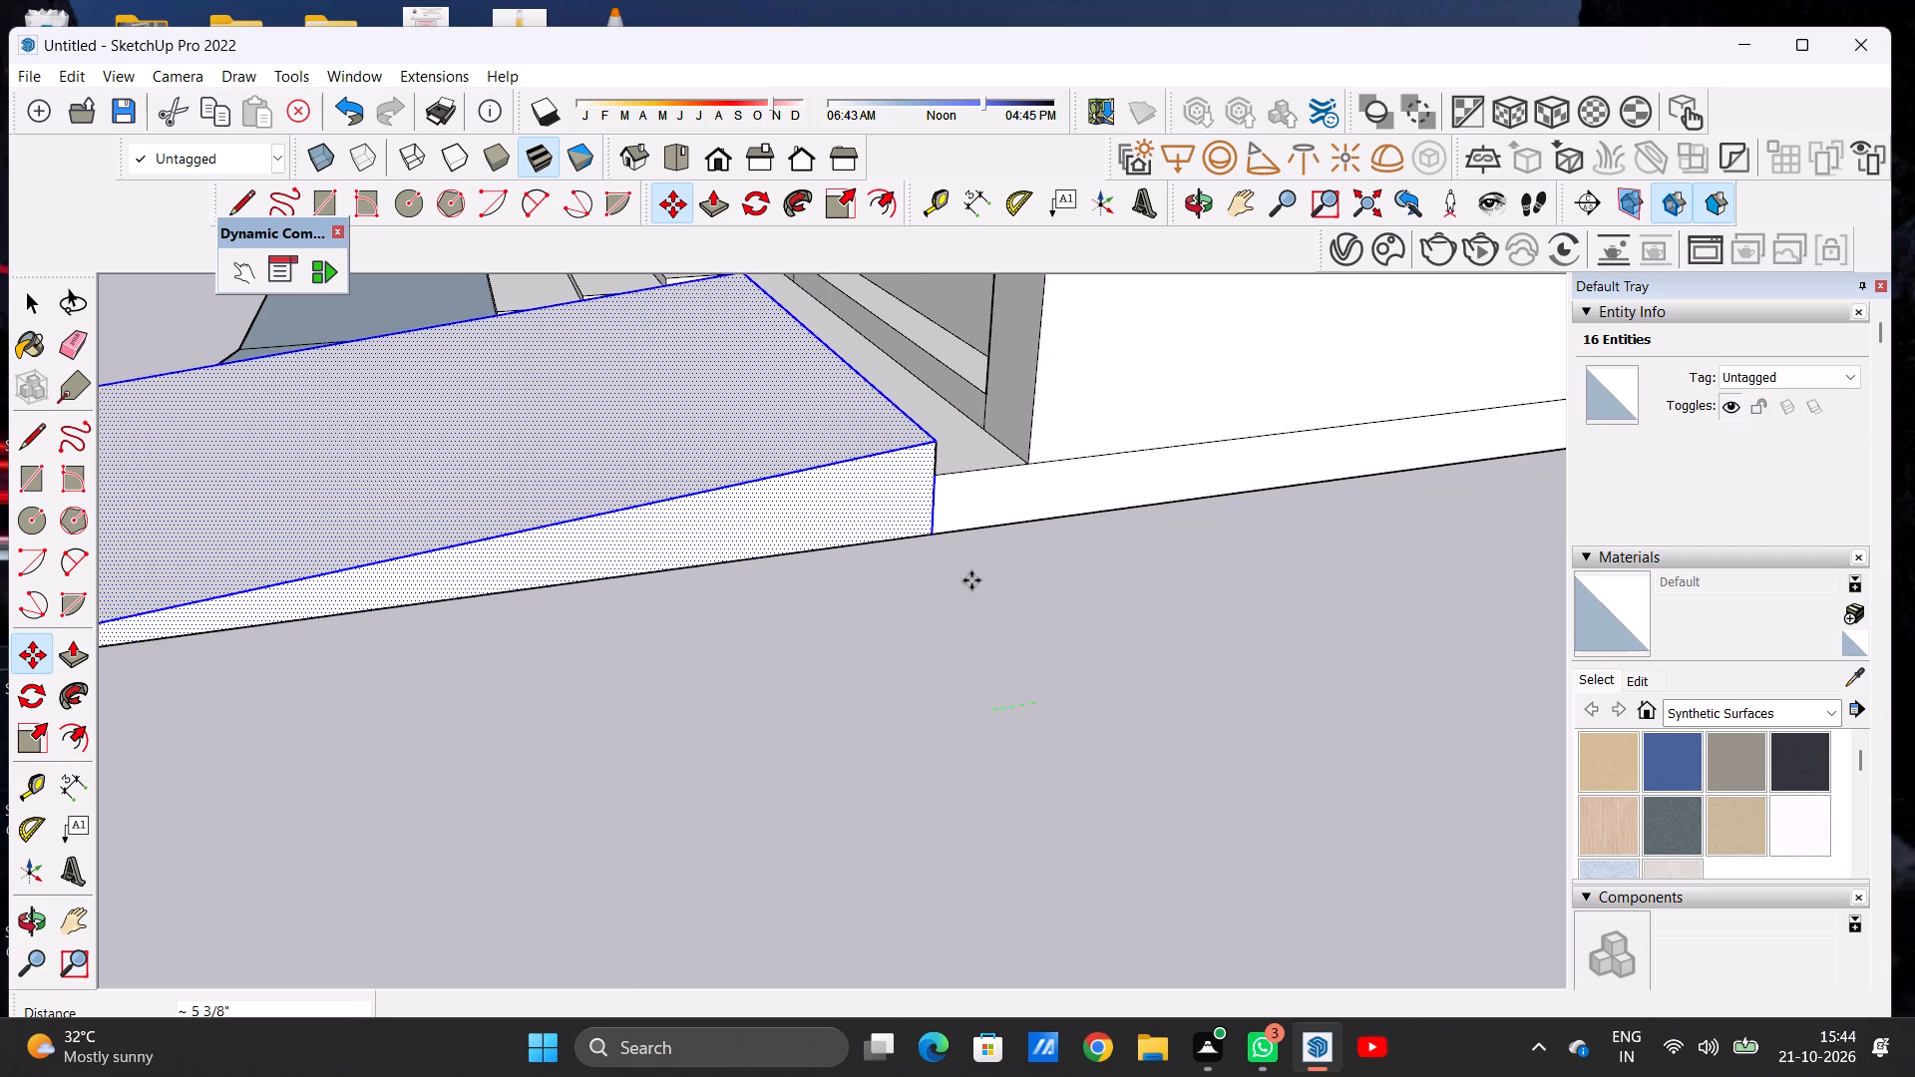
key("space")
Examine how the ramp sits against the house front and the entrance steps, from the side, below and front.
scroll(999, 657, "down", 14)
middle_click_drag(1032, 682, 724, 659)
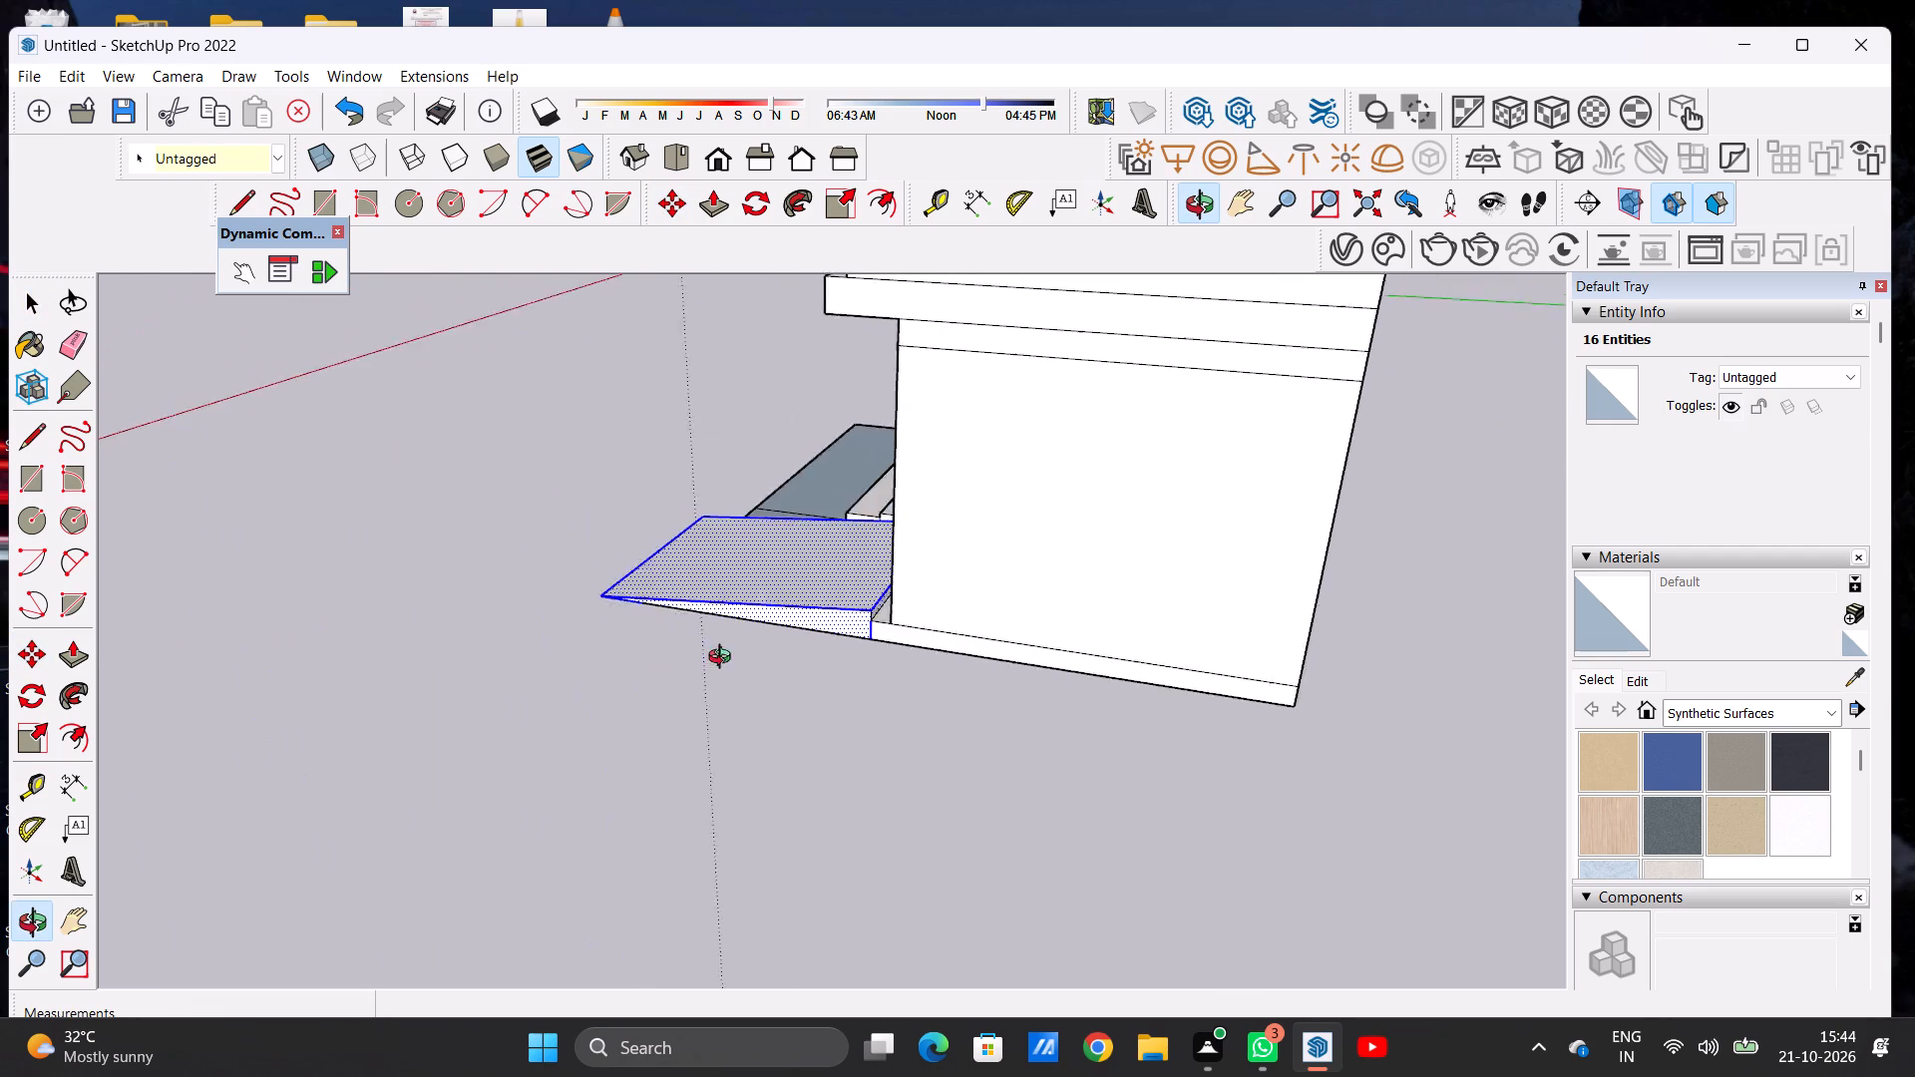
middle_click_drag(724, 659, 1313, 413)
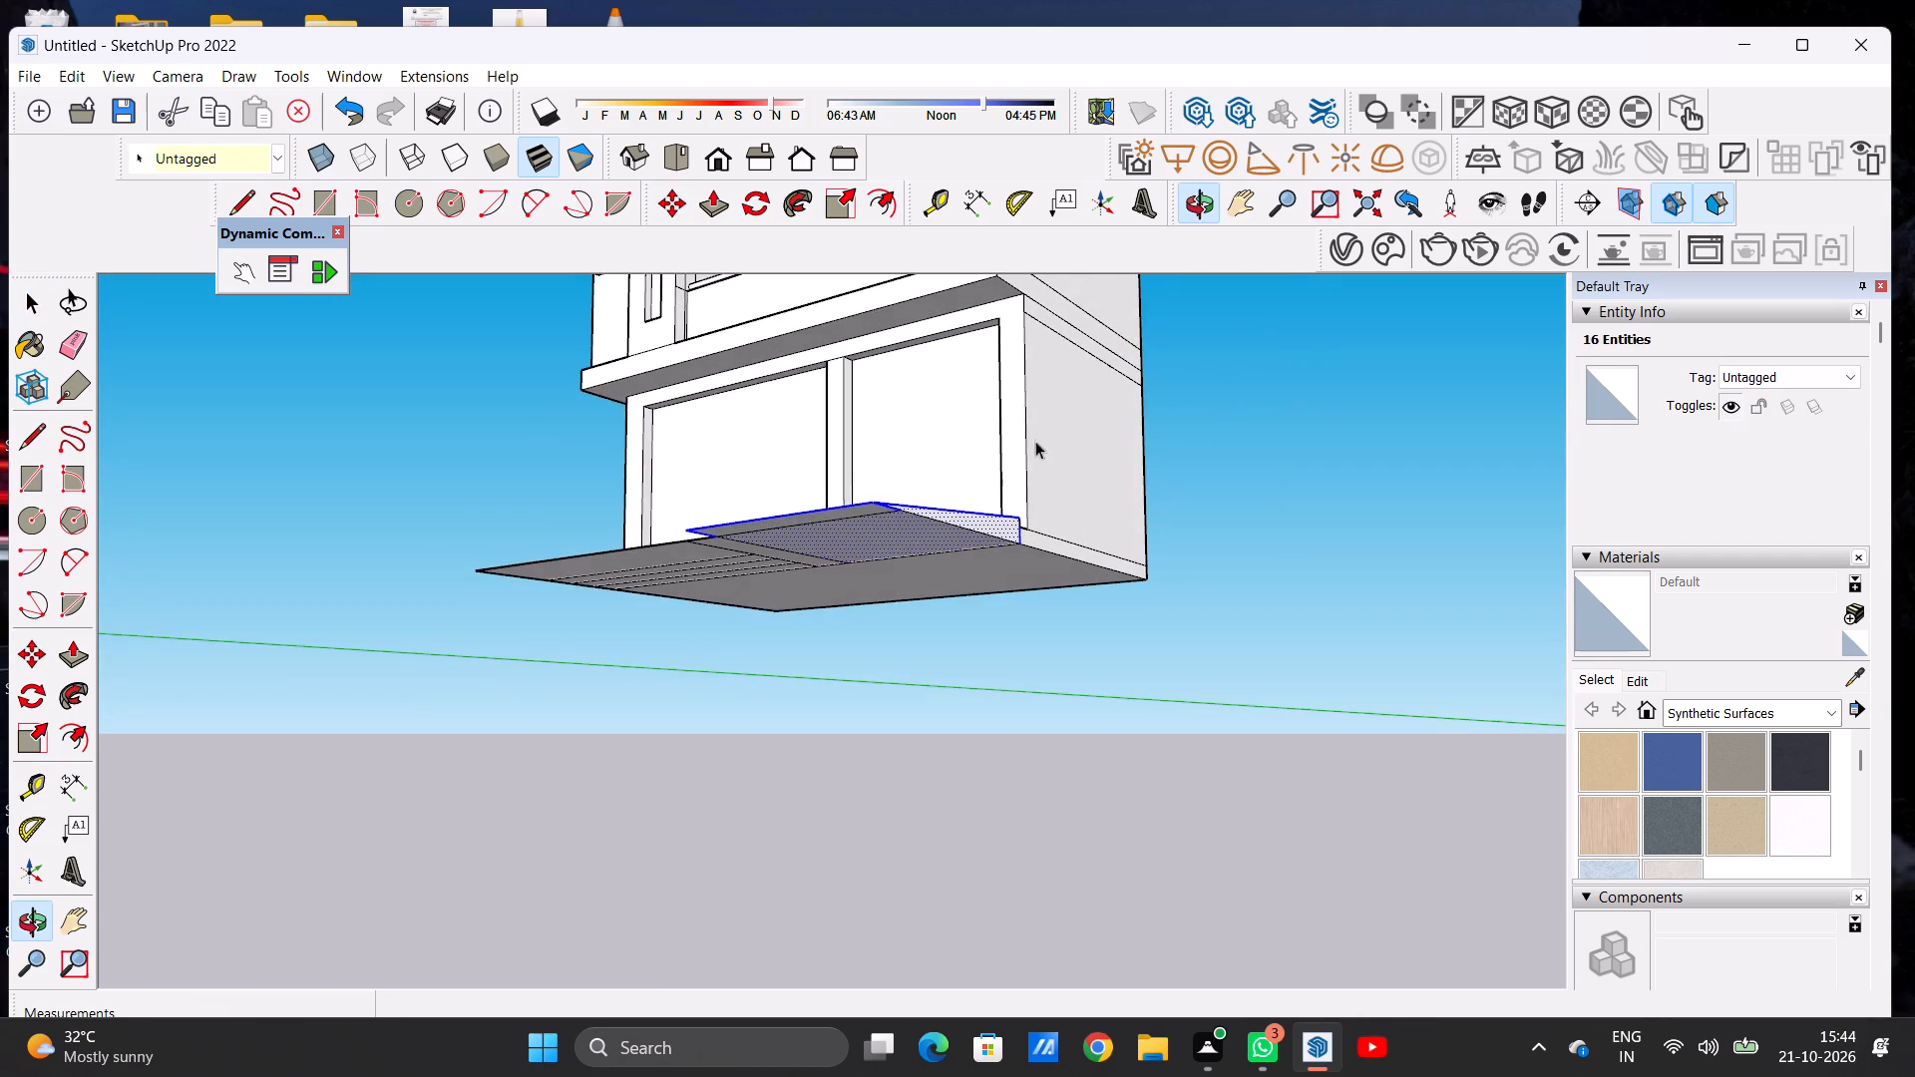
scroll(807, 483, "up", 6)
middle_click_drag(601, 595, 892, 853)
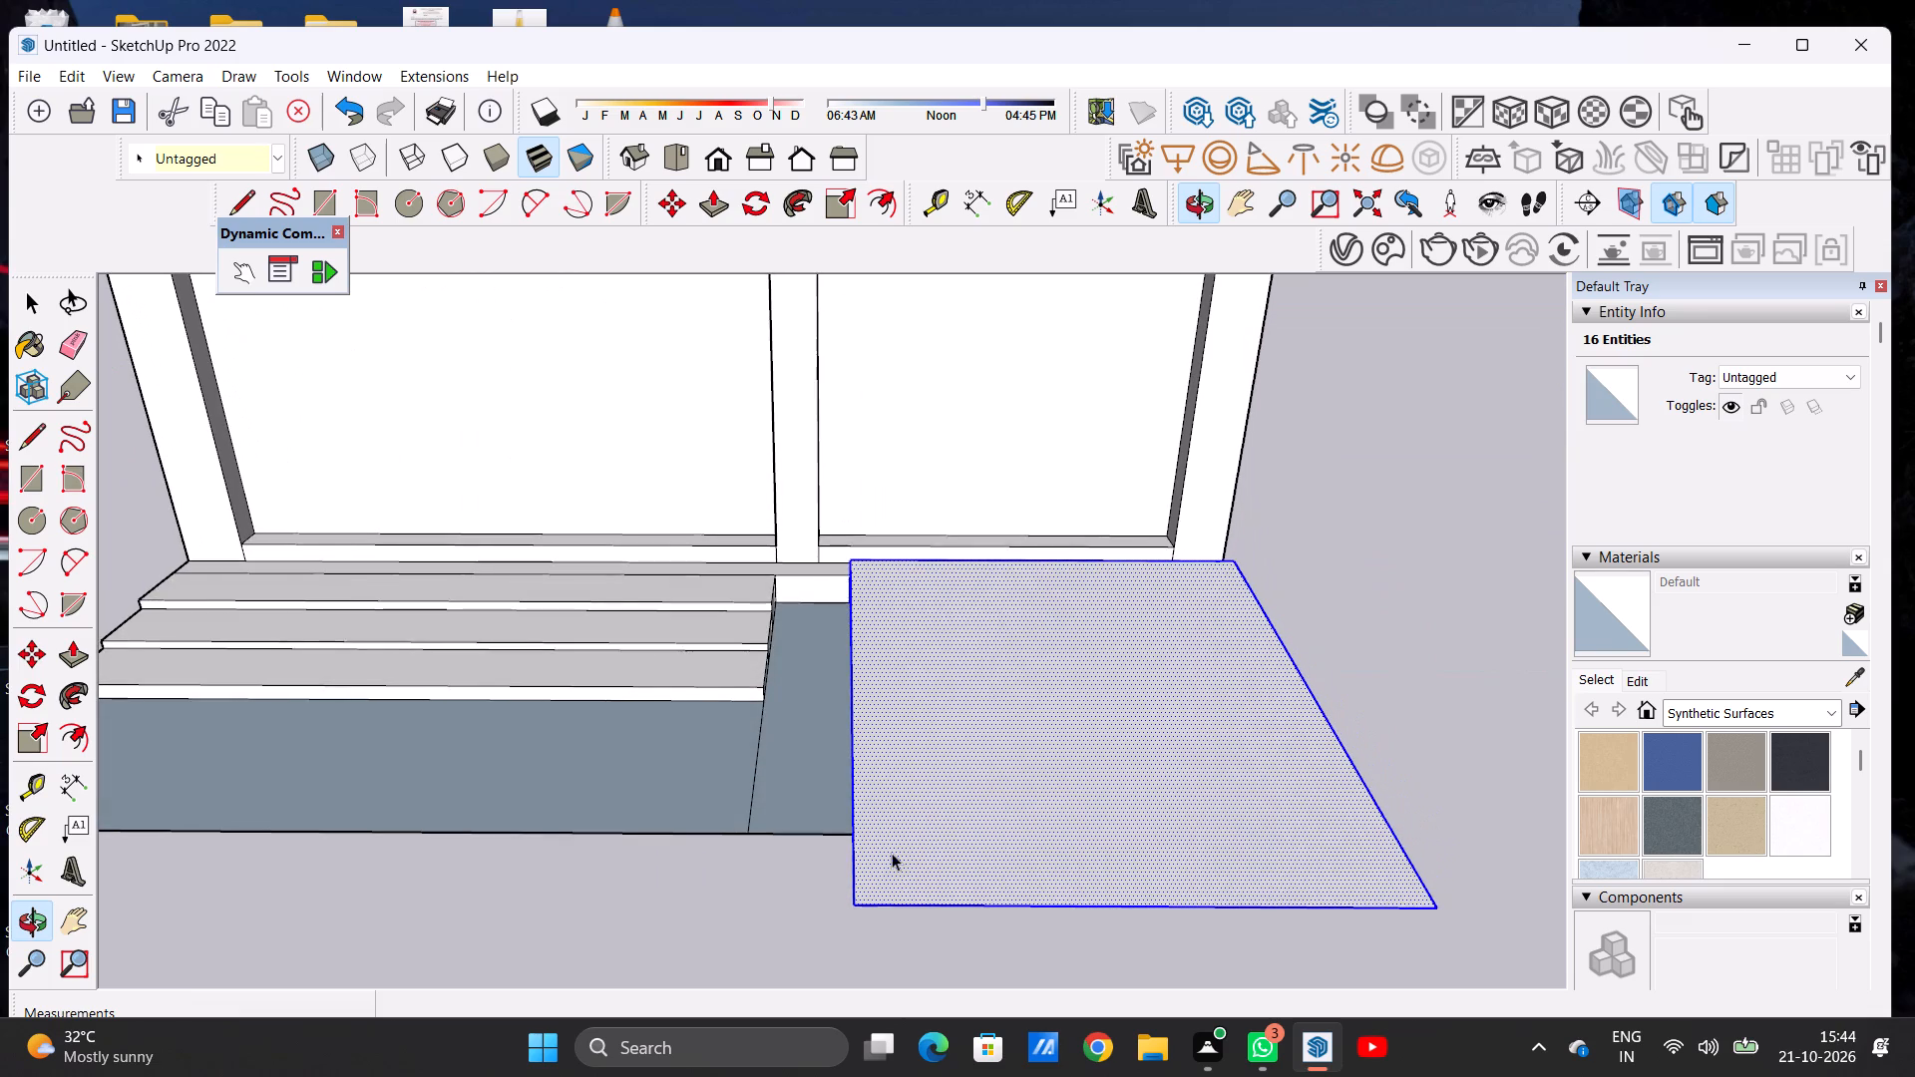
scroll(814, 802, "down", 6)
middle_click_drag(814, 800, 700, 930)
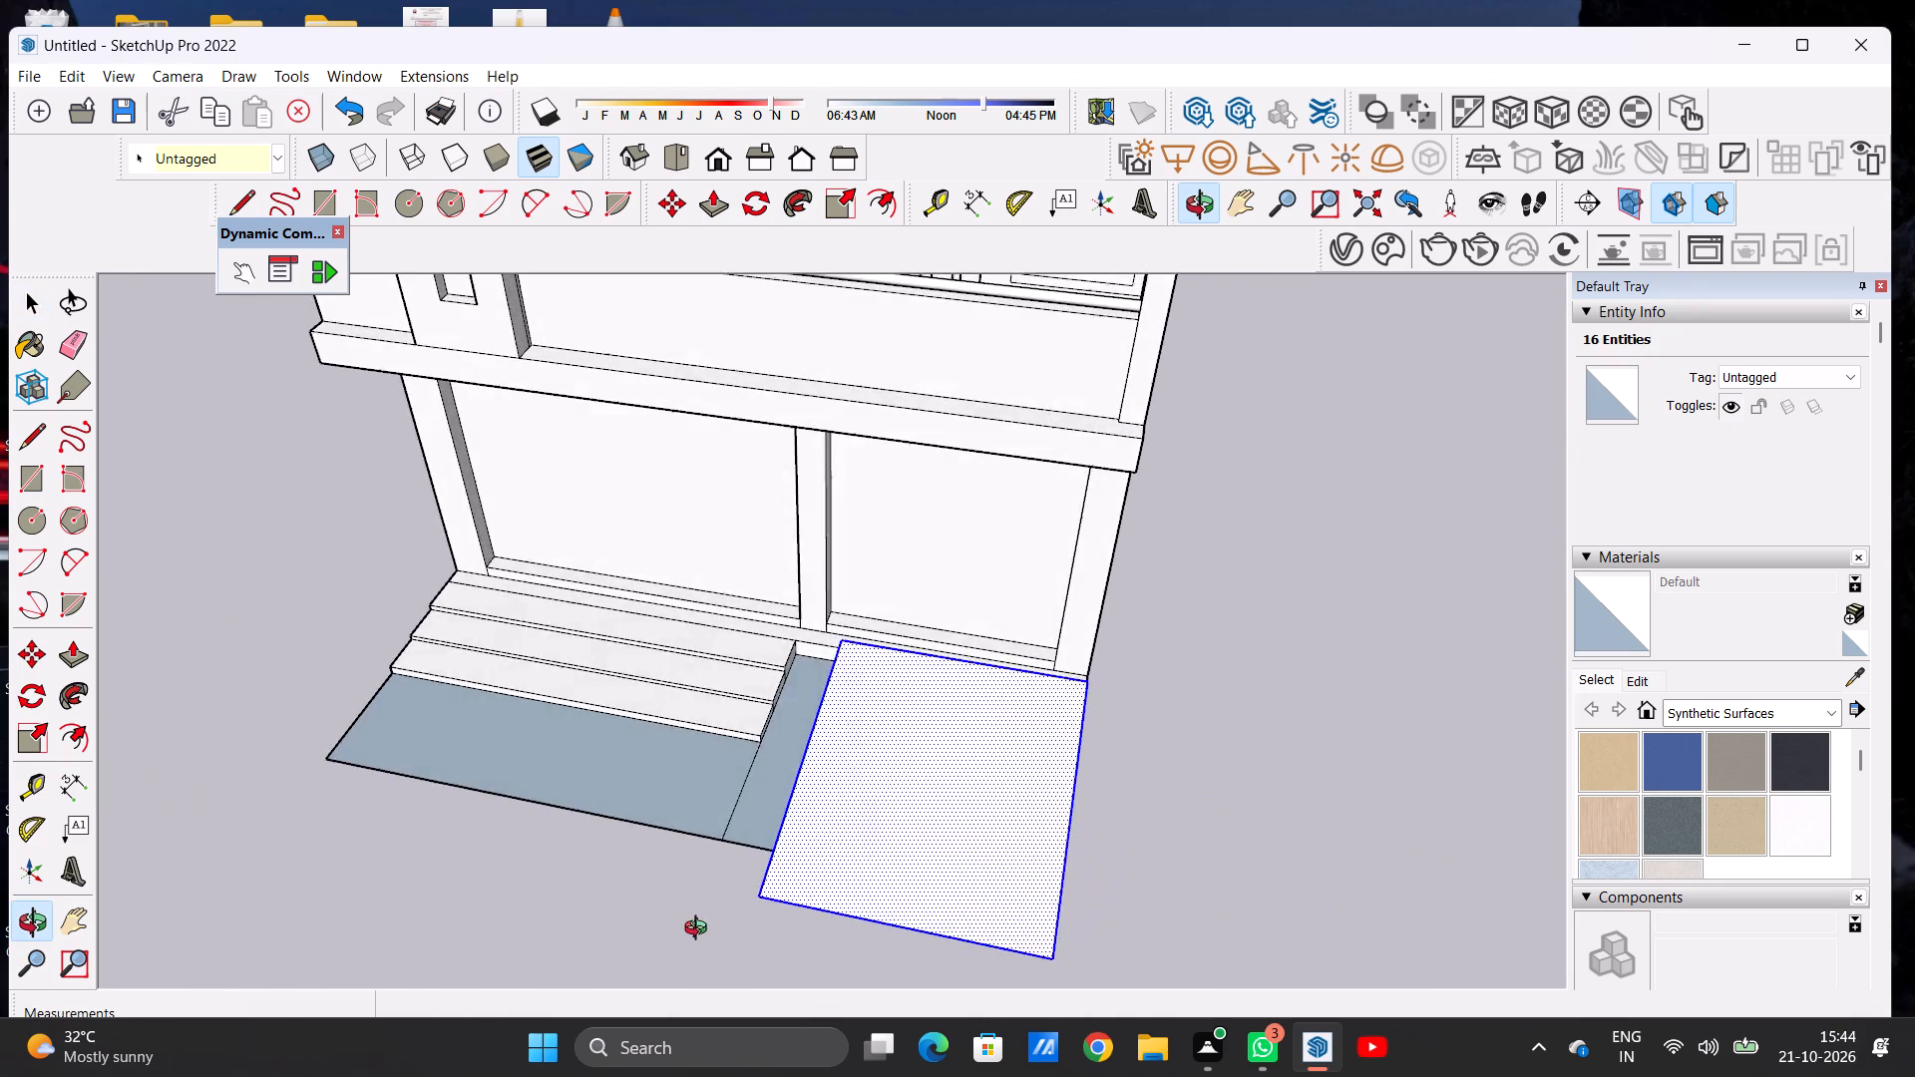
middle_click_drag(700, 930, 1054, 788)
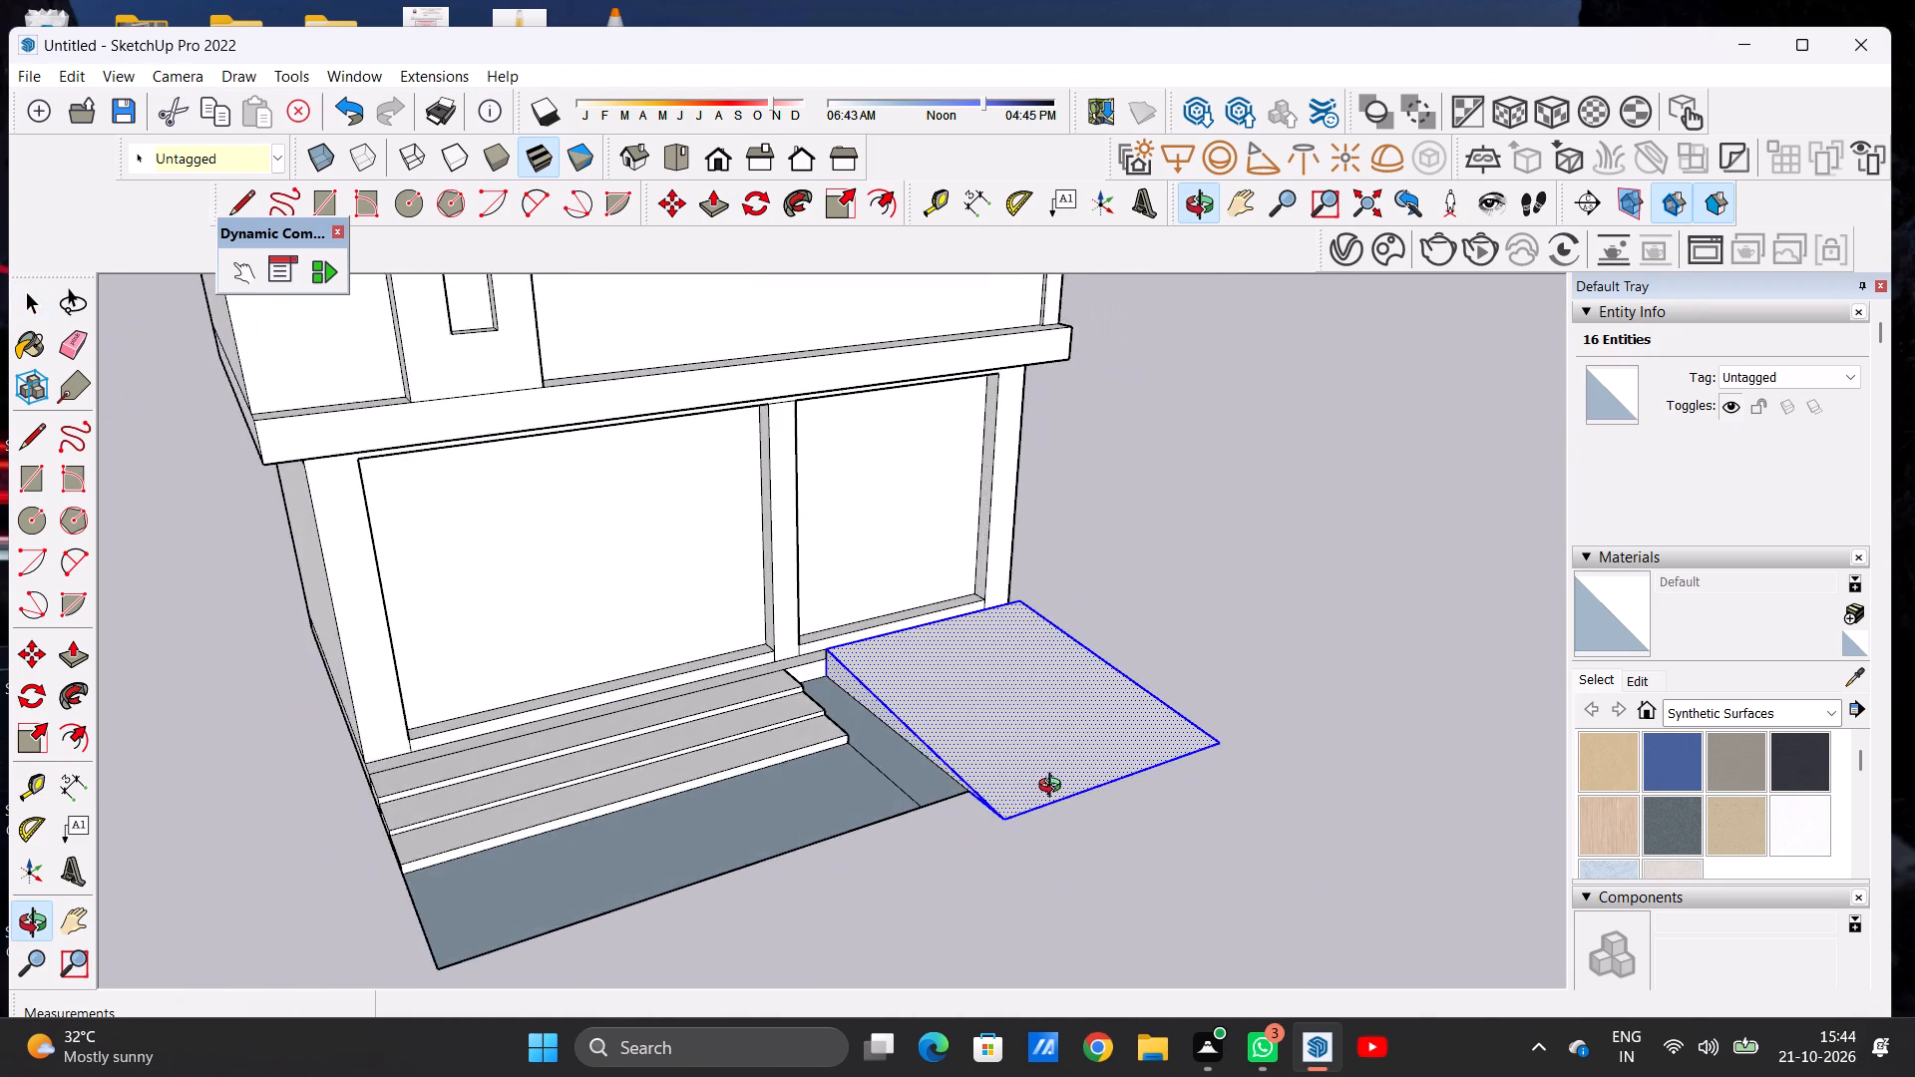
middle_click_drag(1054, 788, 1095, 780)
middle_click(1095, 780)
scroll(1033, 746, "up", 2)
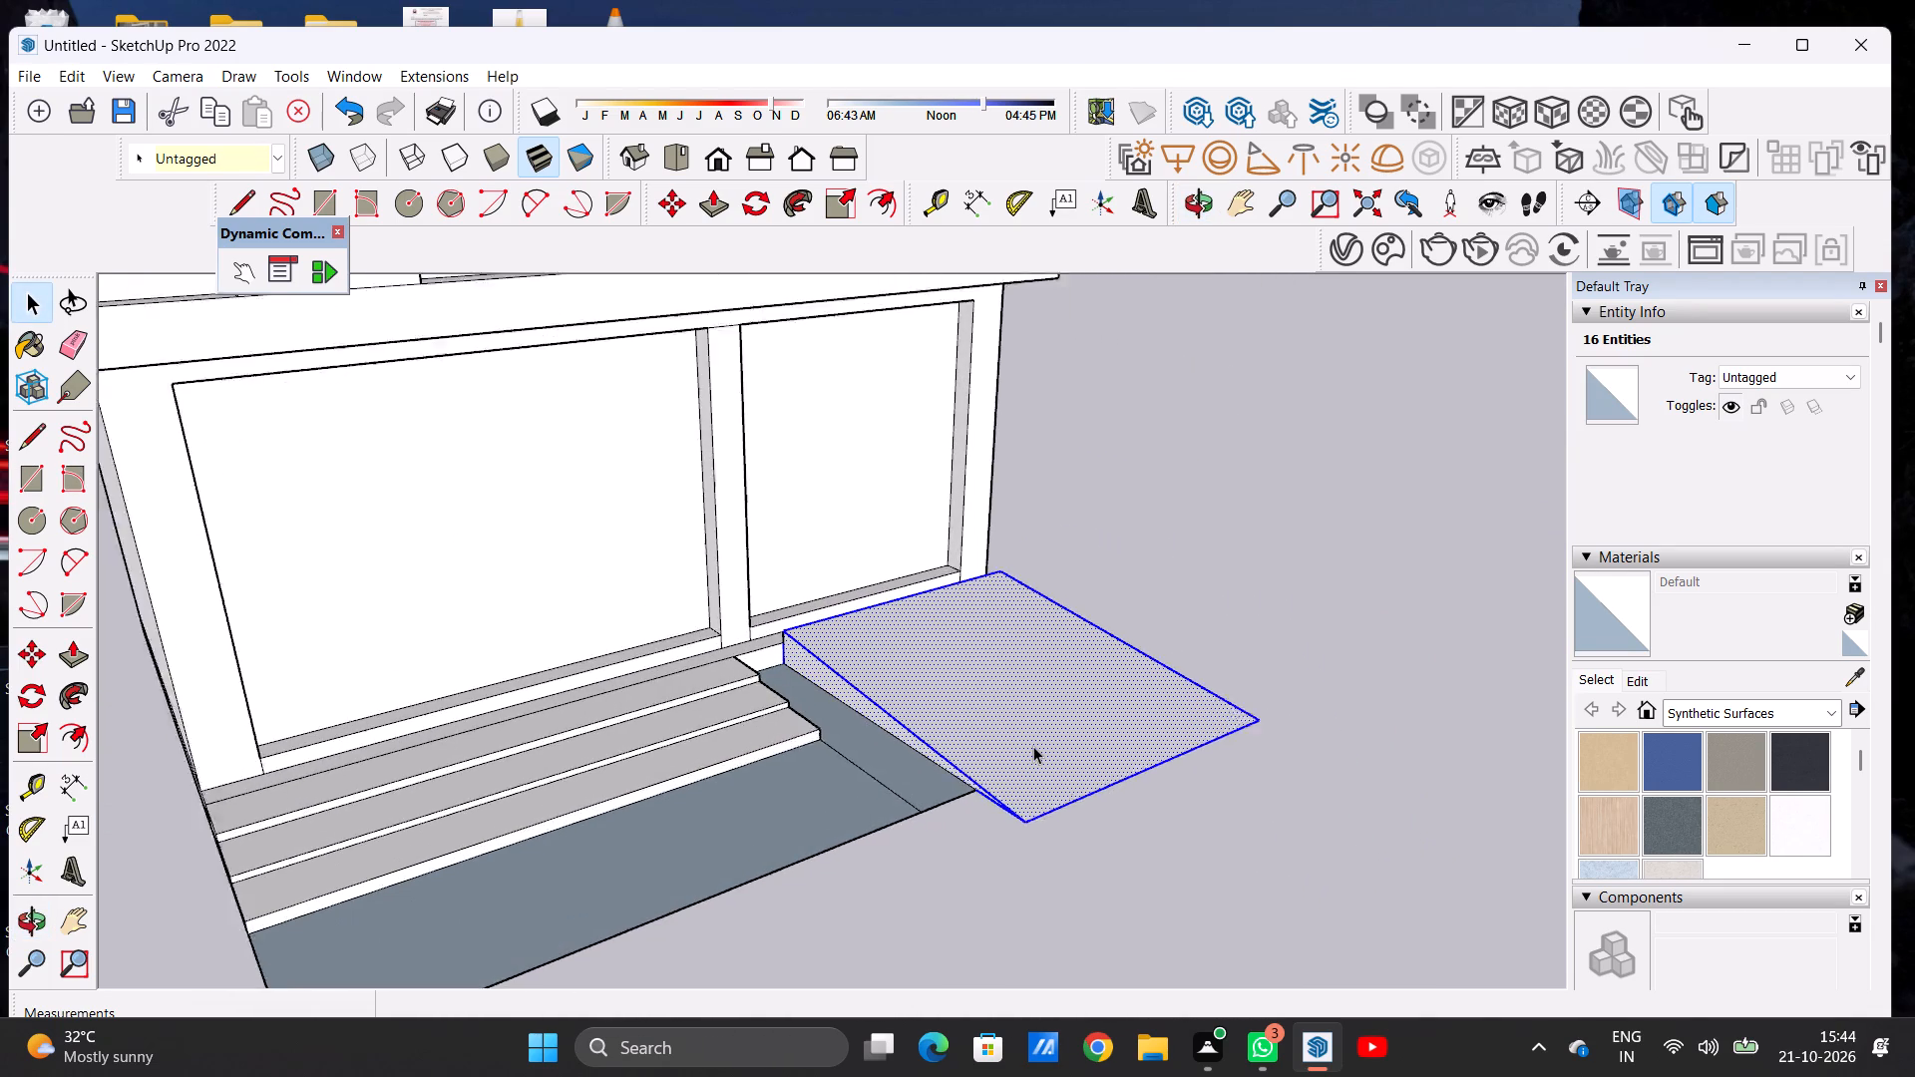
scroll(1033, 746, "up", 4)
middle_click_drag(957, 899, 888, 743)
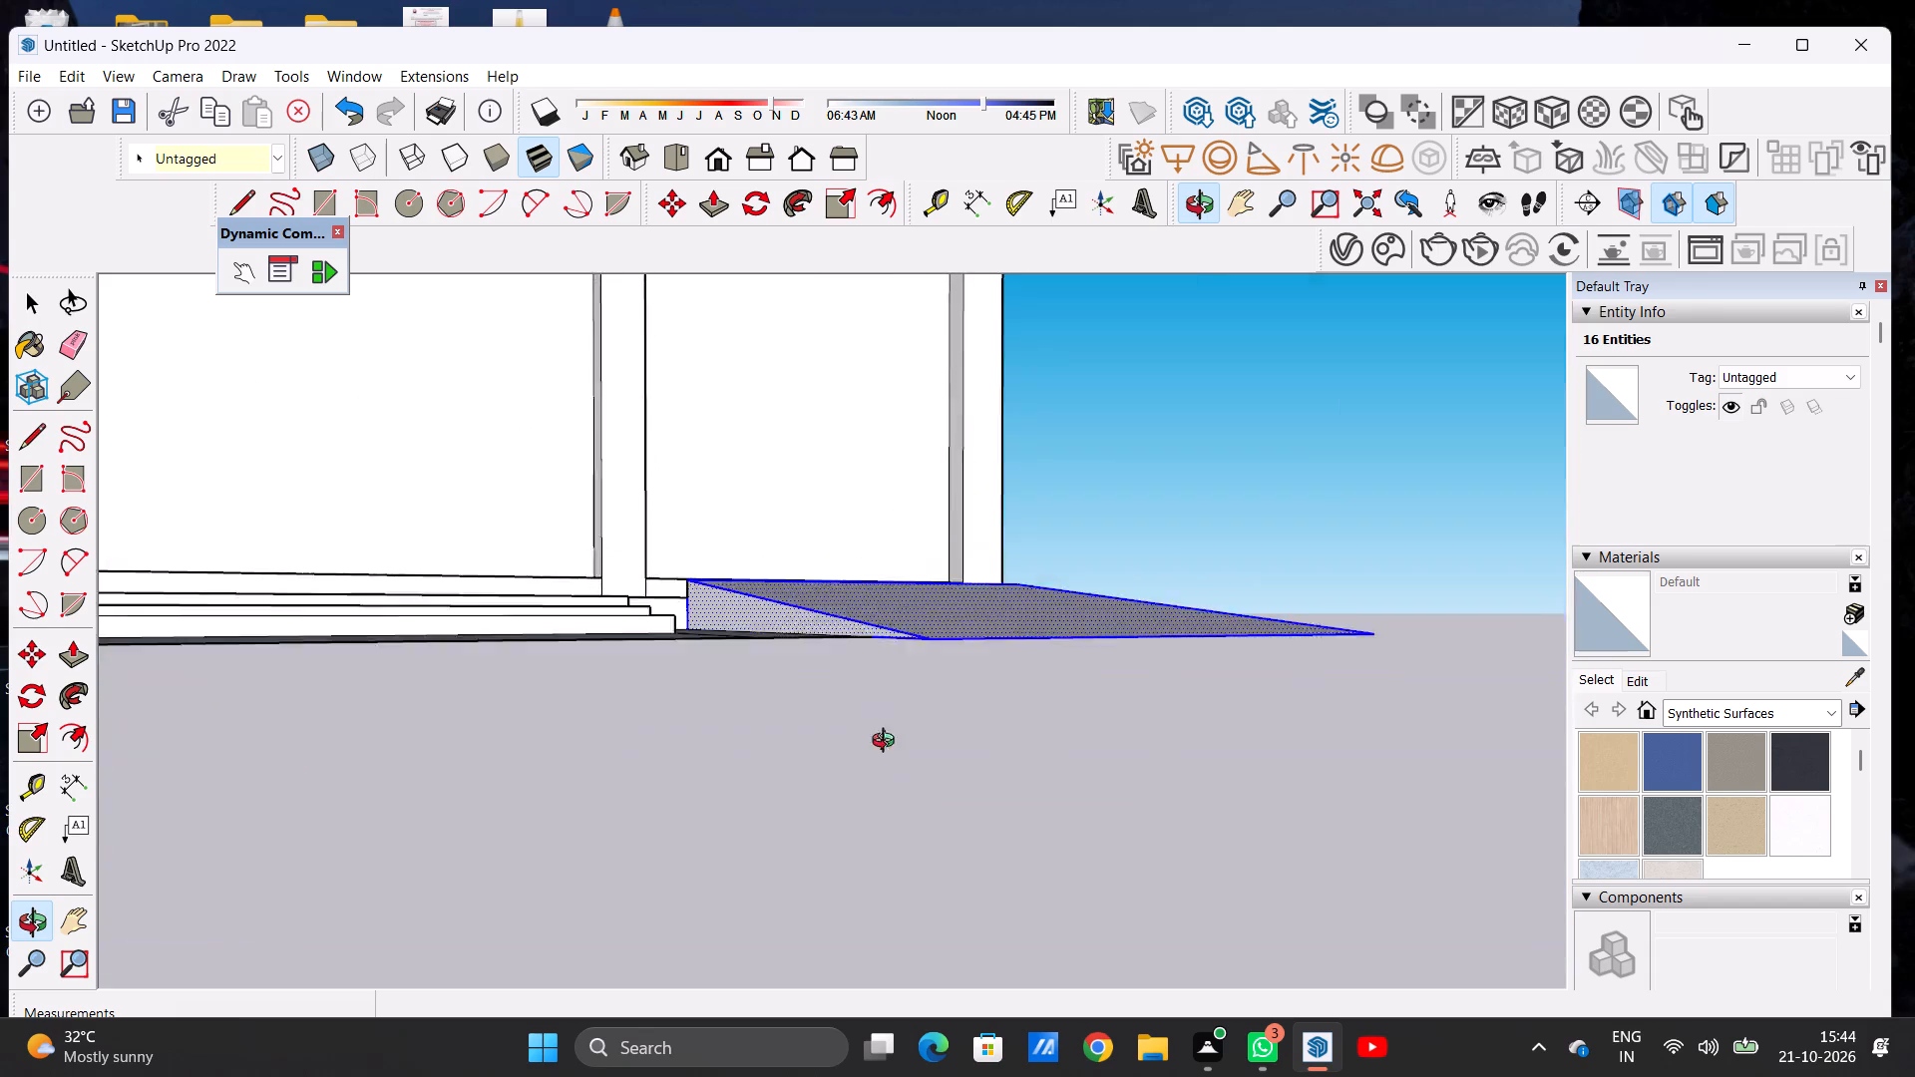
Scale the ramp sideways toward the entrance steps to a Red factor of 1.20, closing the gap, and clear the selection.
middle_click_drag(888, 743, 955, 981)
scroll(896, 765, "down", 5)
scroll(914, 748, "up", 4)
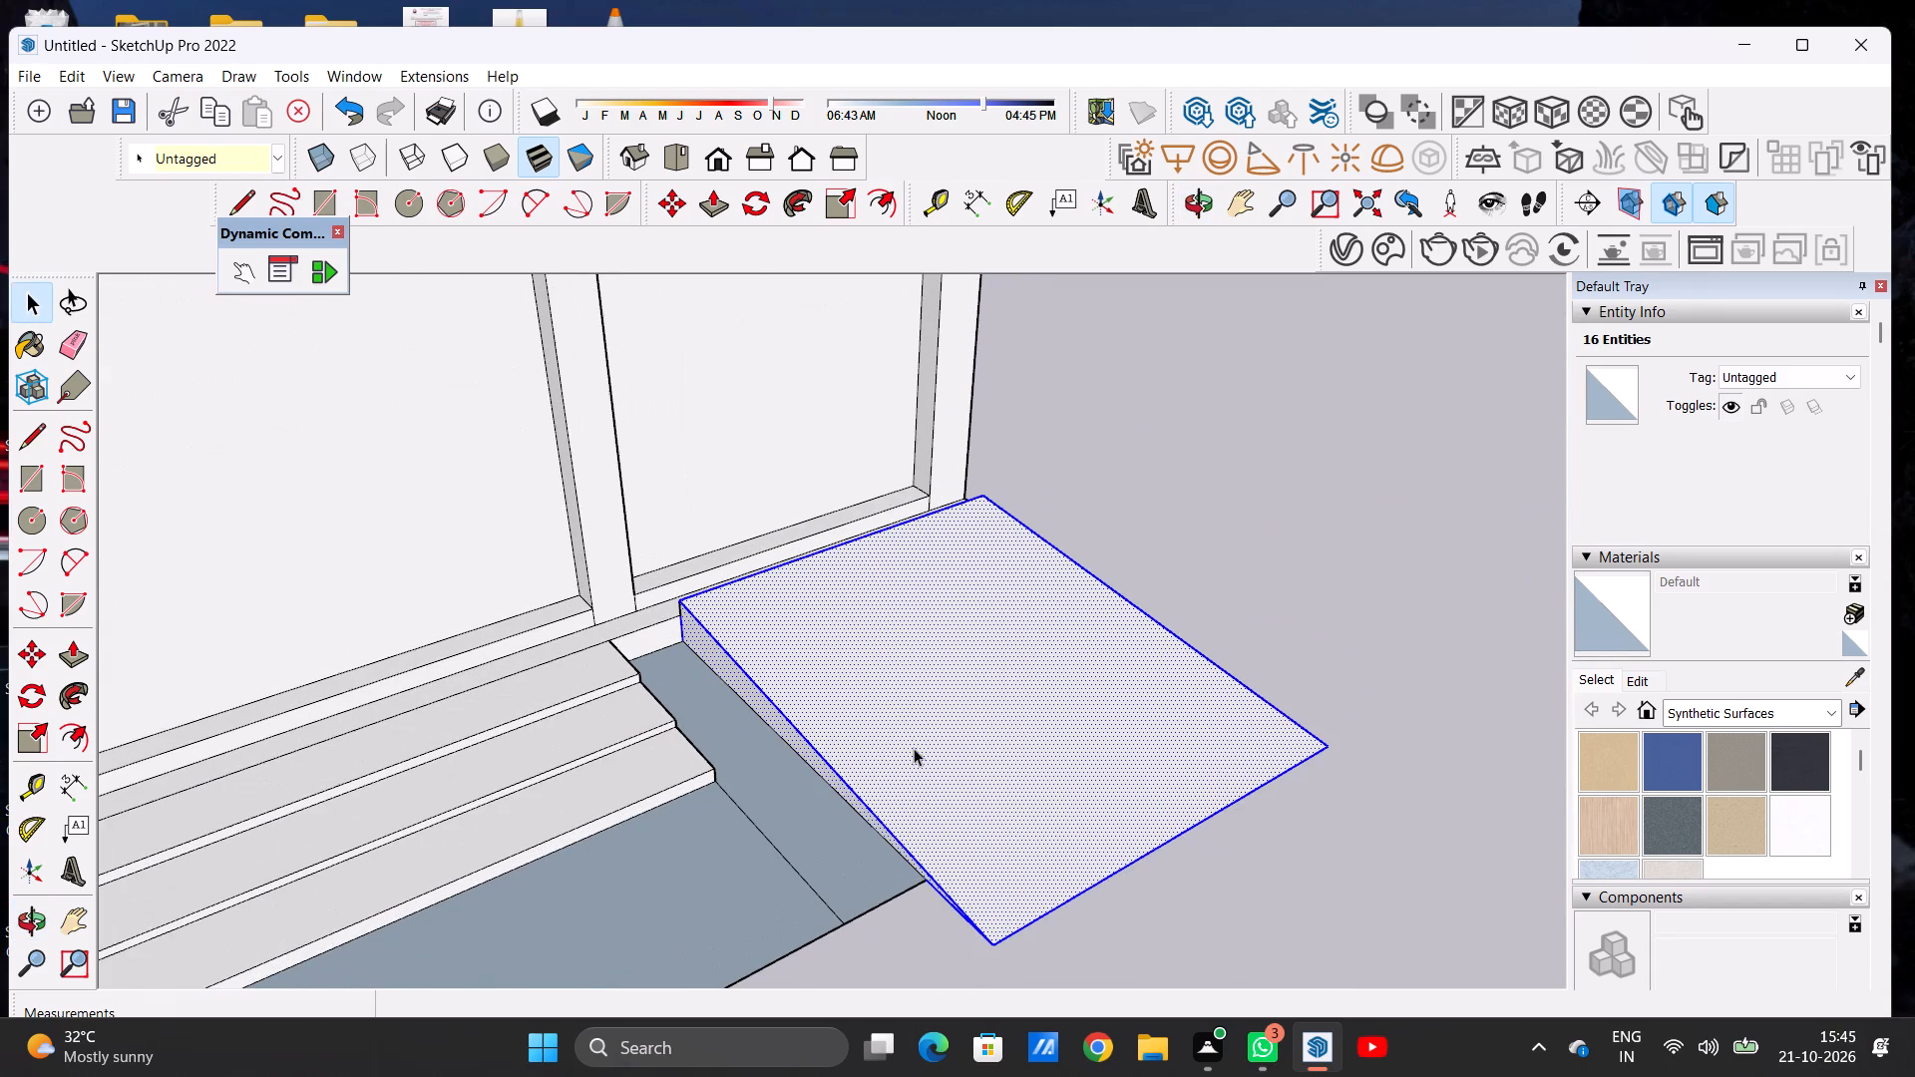
left_click(834, 199)
scroll(806, 819, "up", 7)
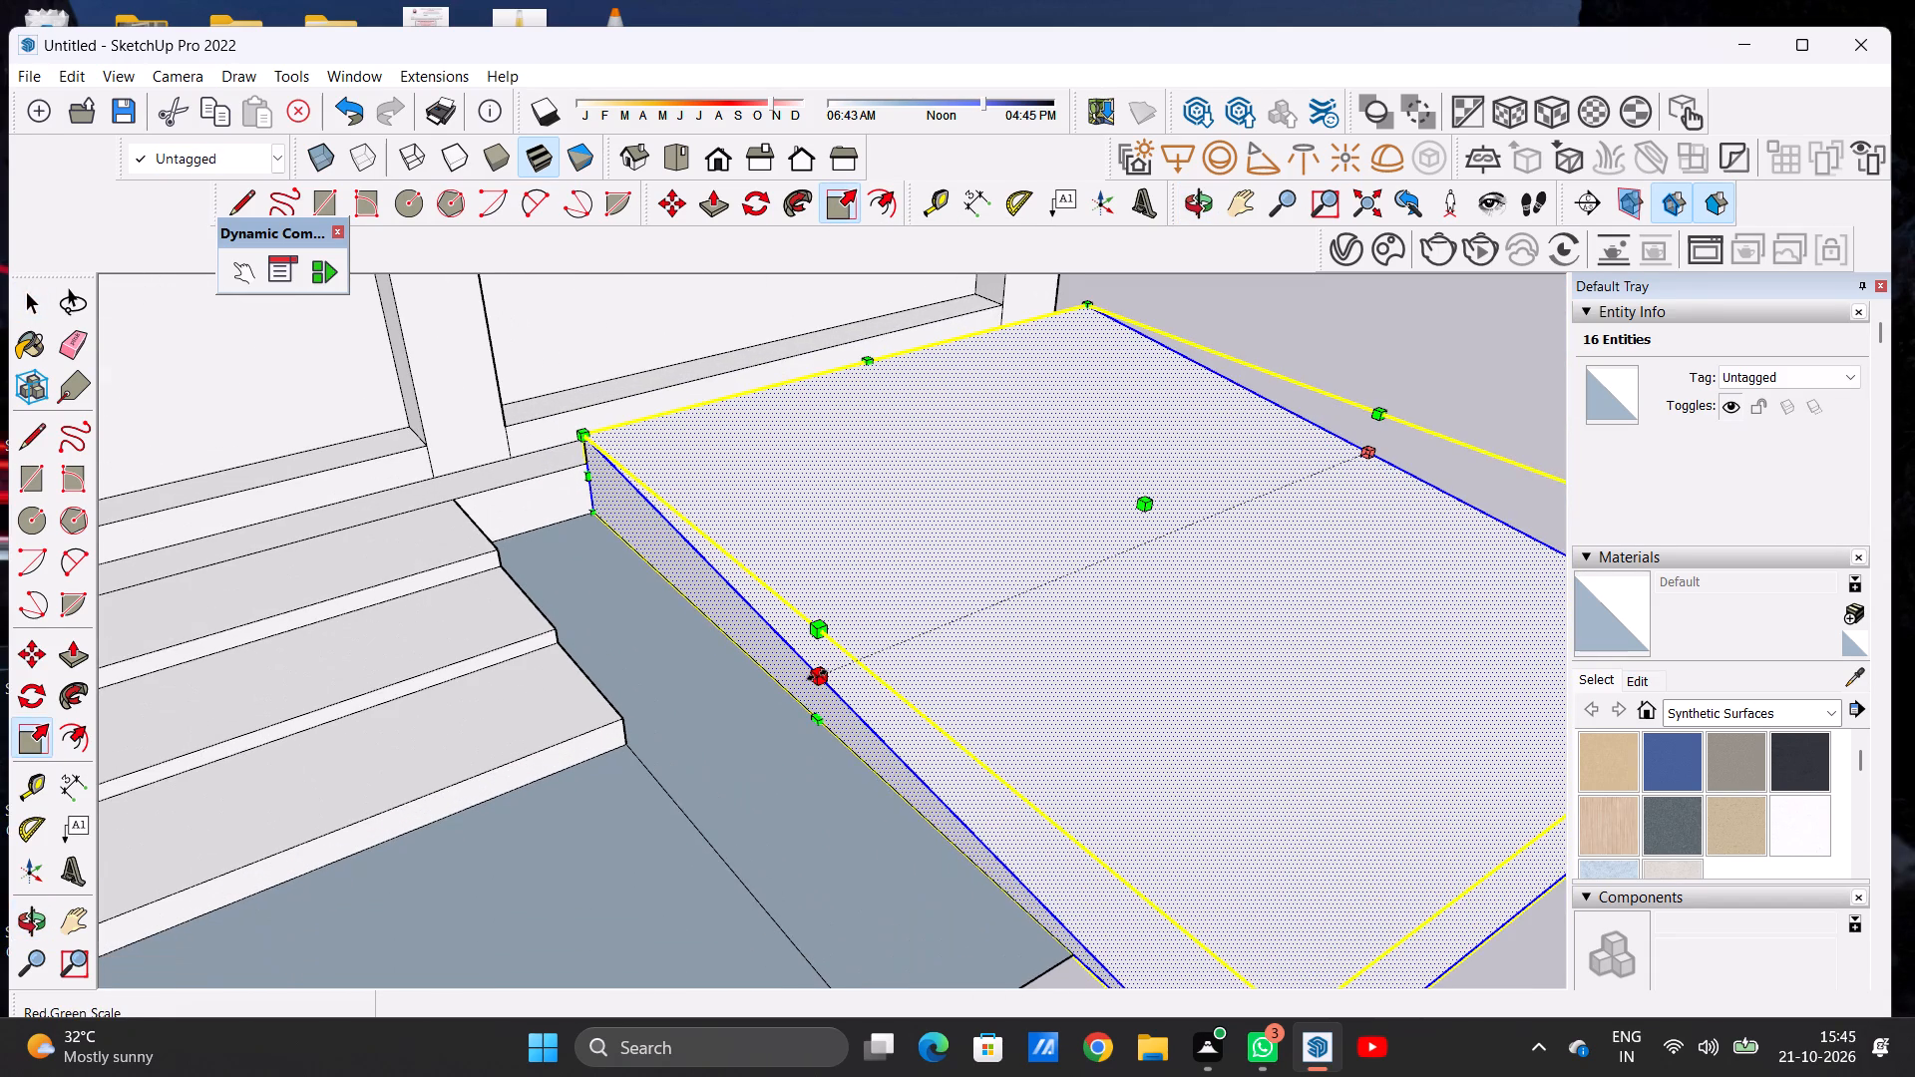
left_click(825, 670)
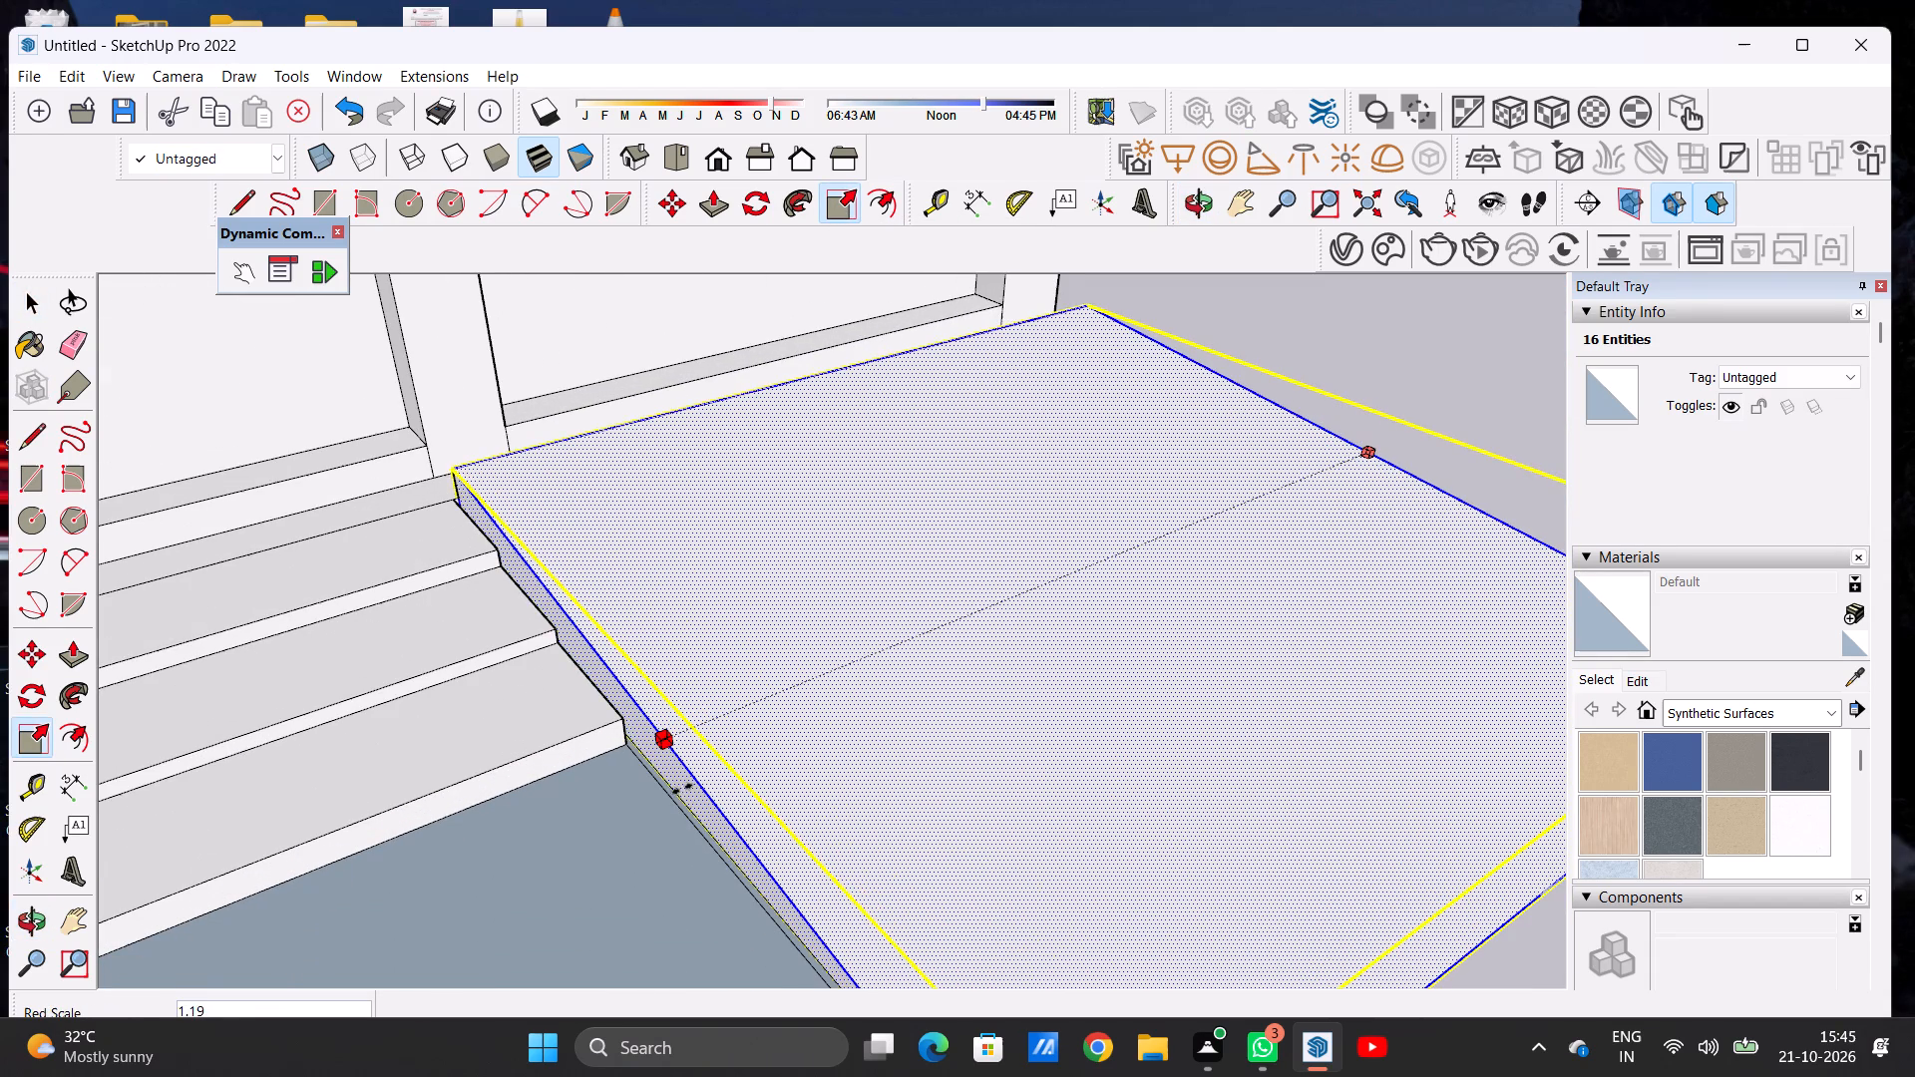
left_click(681, 796)
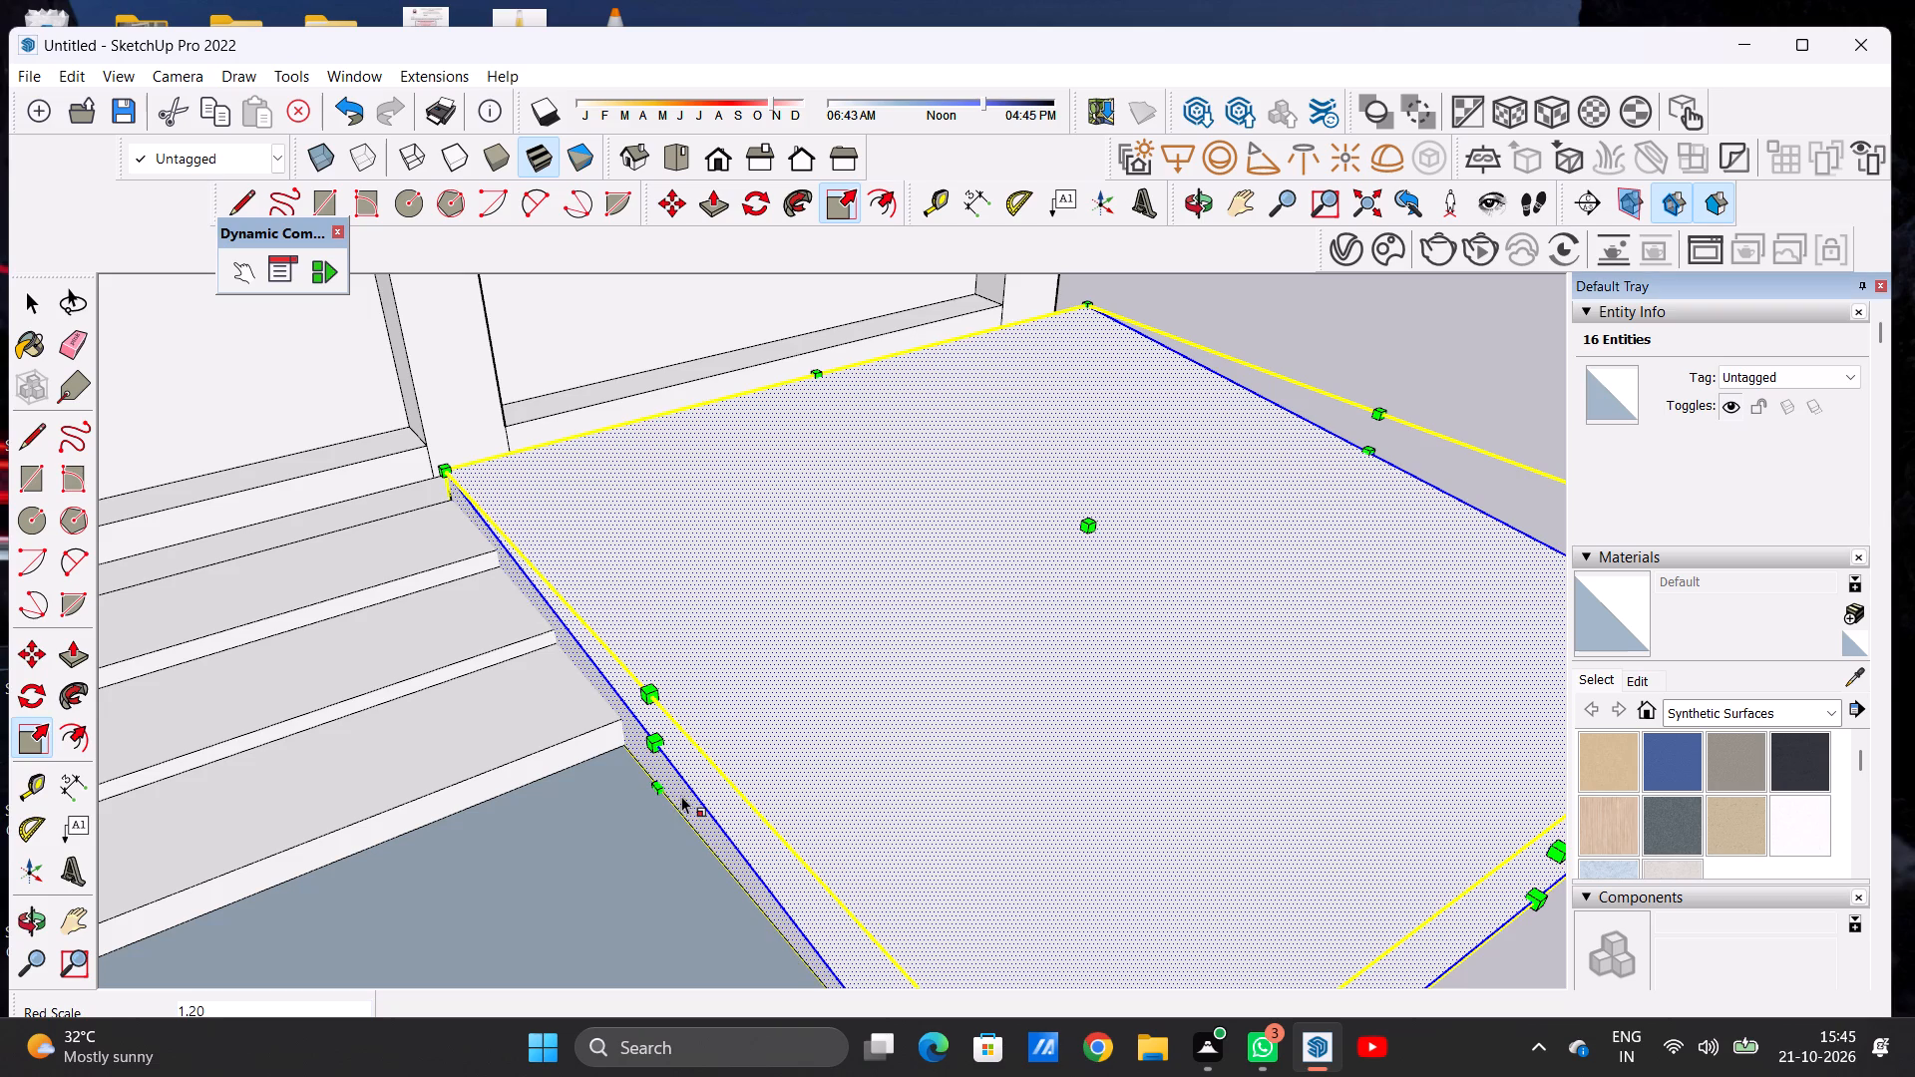
key("space")
scroll(688, 688, "down", 3)
scroll(688, 688, "up", 1)
scroll(688, 688, "down", 11)
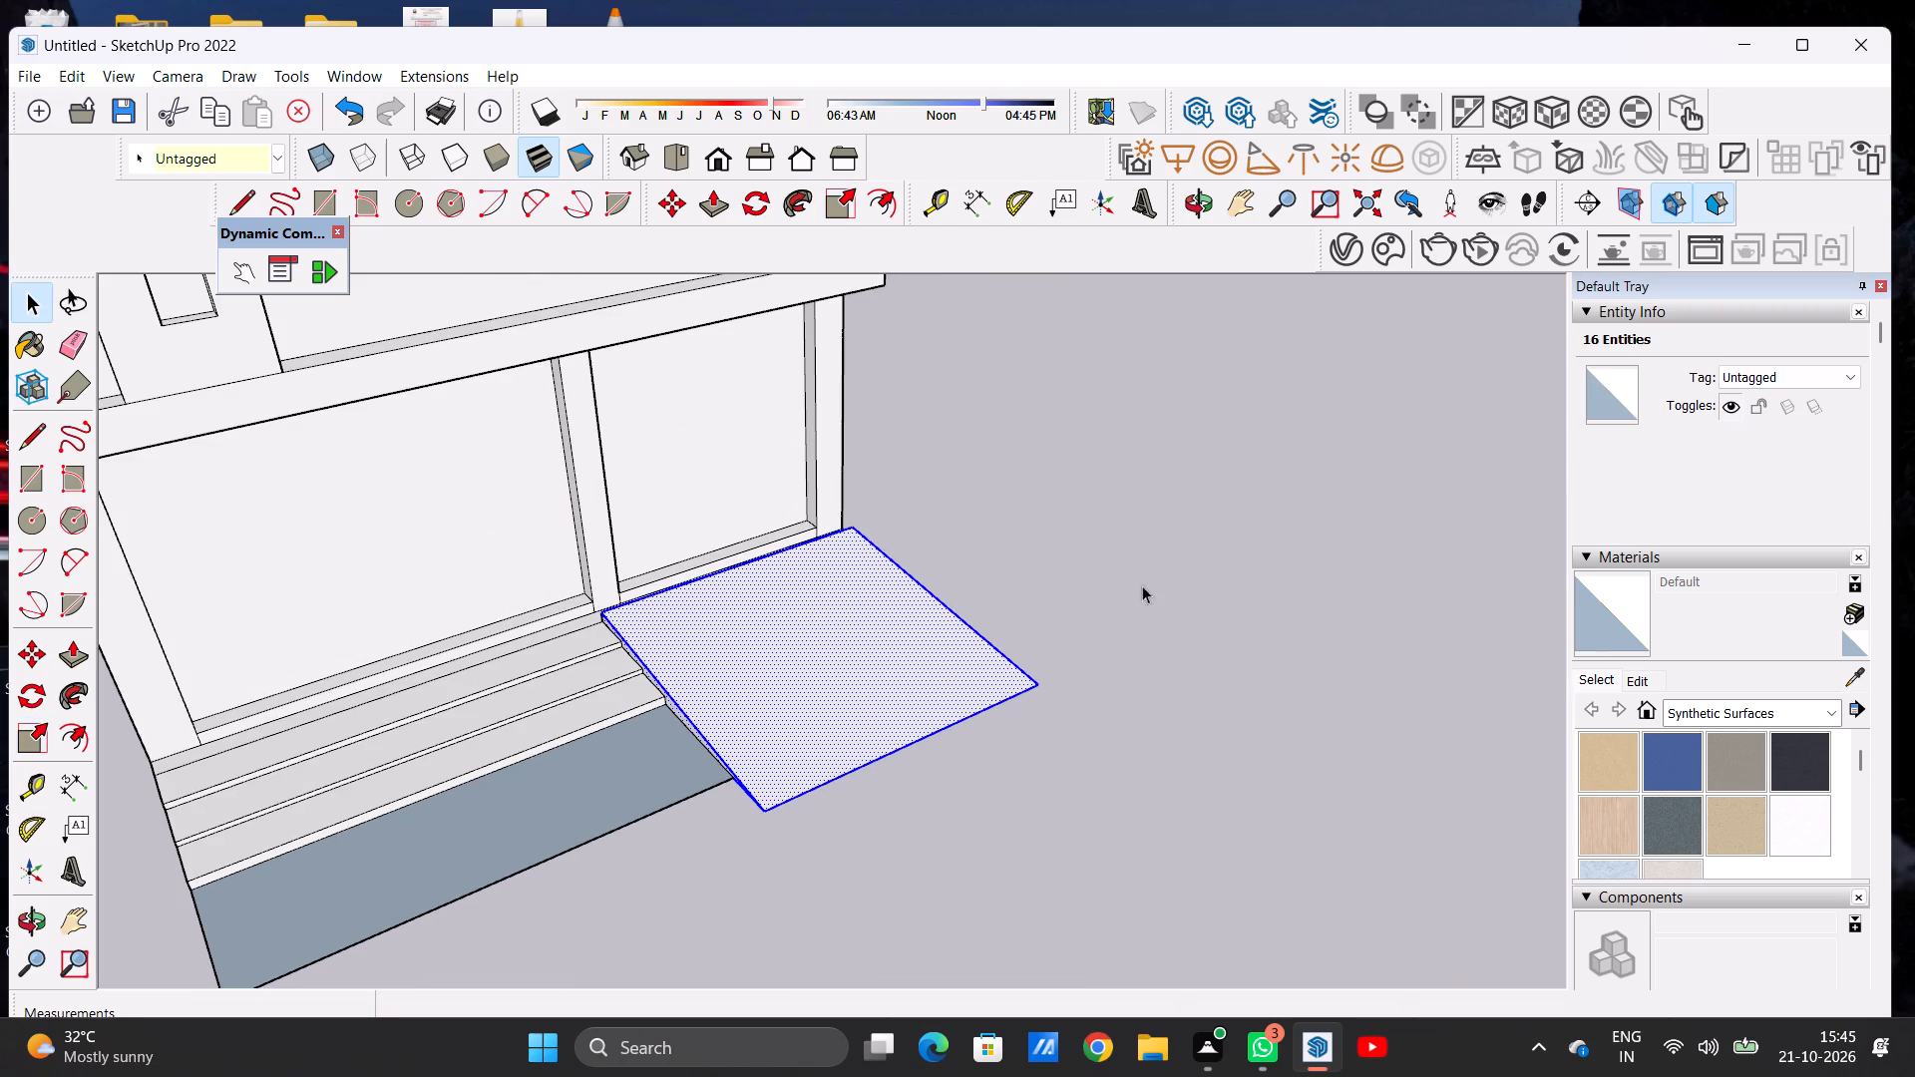
left_click(1180, 578)
Push/Pull the vertical face at the ramp's high end 9" across the plinth ledge to the house wall.
middle_click_drag(1025, 772, 403, 627)
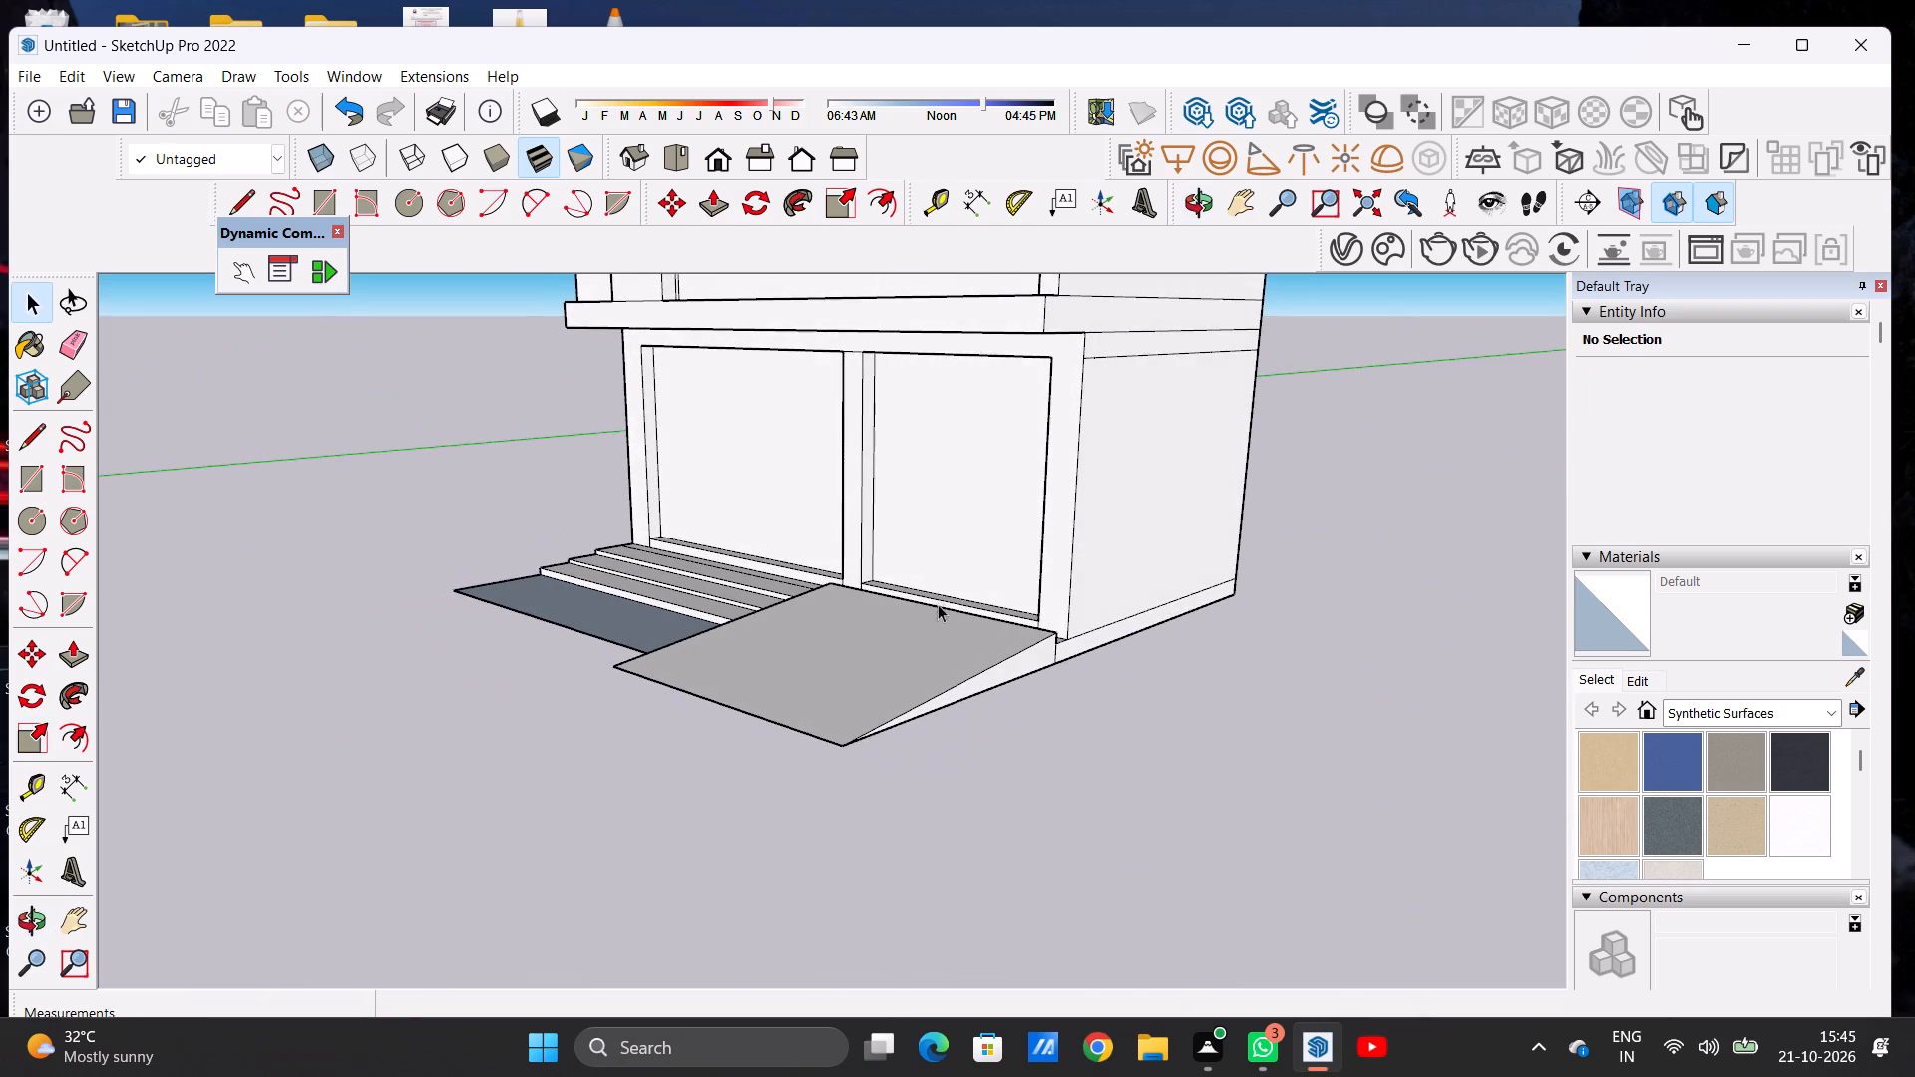
scroll(1185, 627, "up", 3)
middle_click_drag(892, 695, 549, 859)
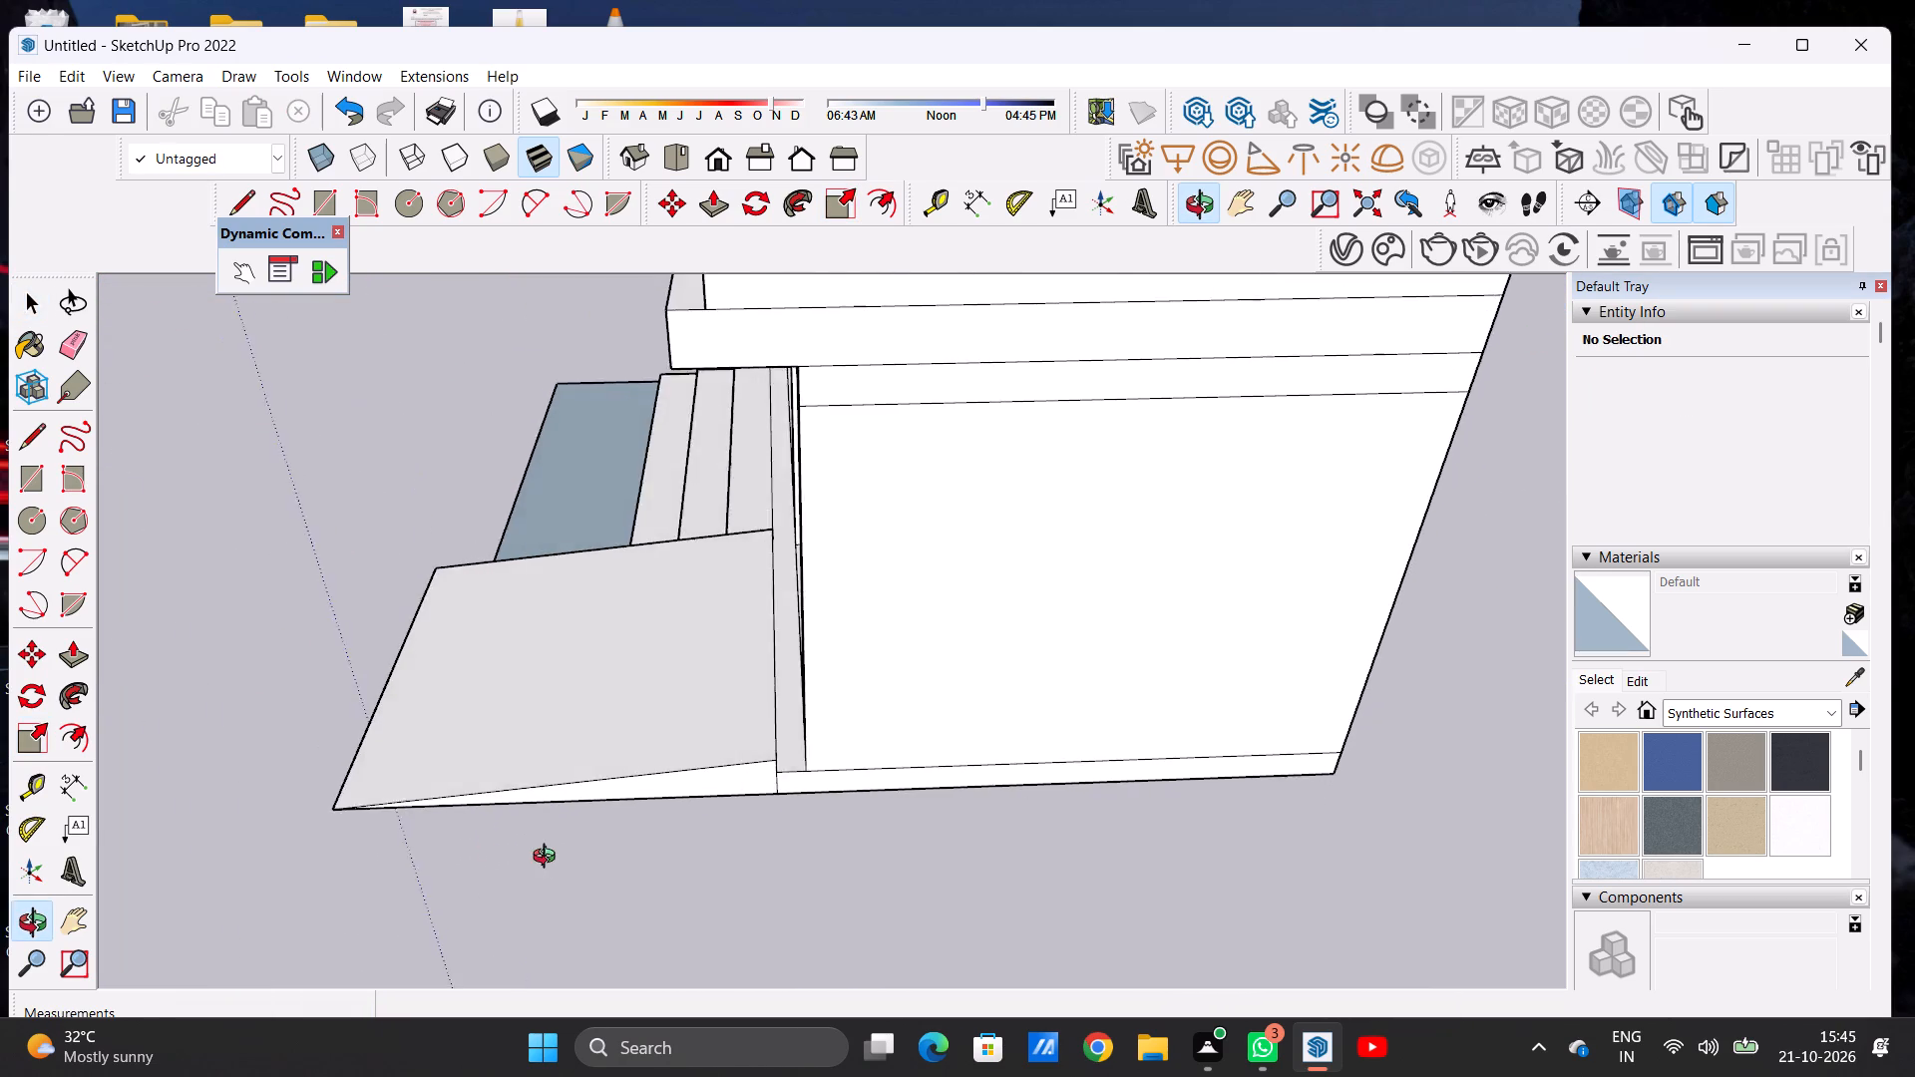
middle_click_drag(549, 859, 867, 900)
scroll(942, 810, "up", 5)
middle_click_drag(985, 810, 648, 669)
scroll(649, 669, "up", 1)
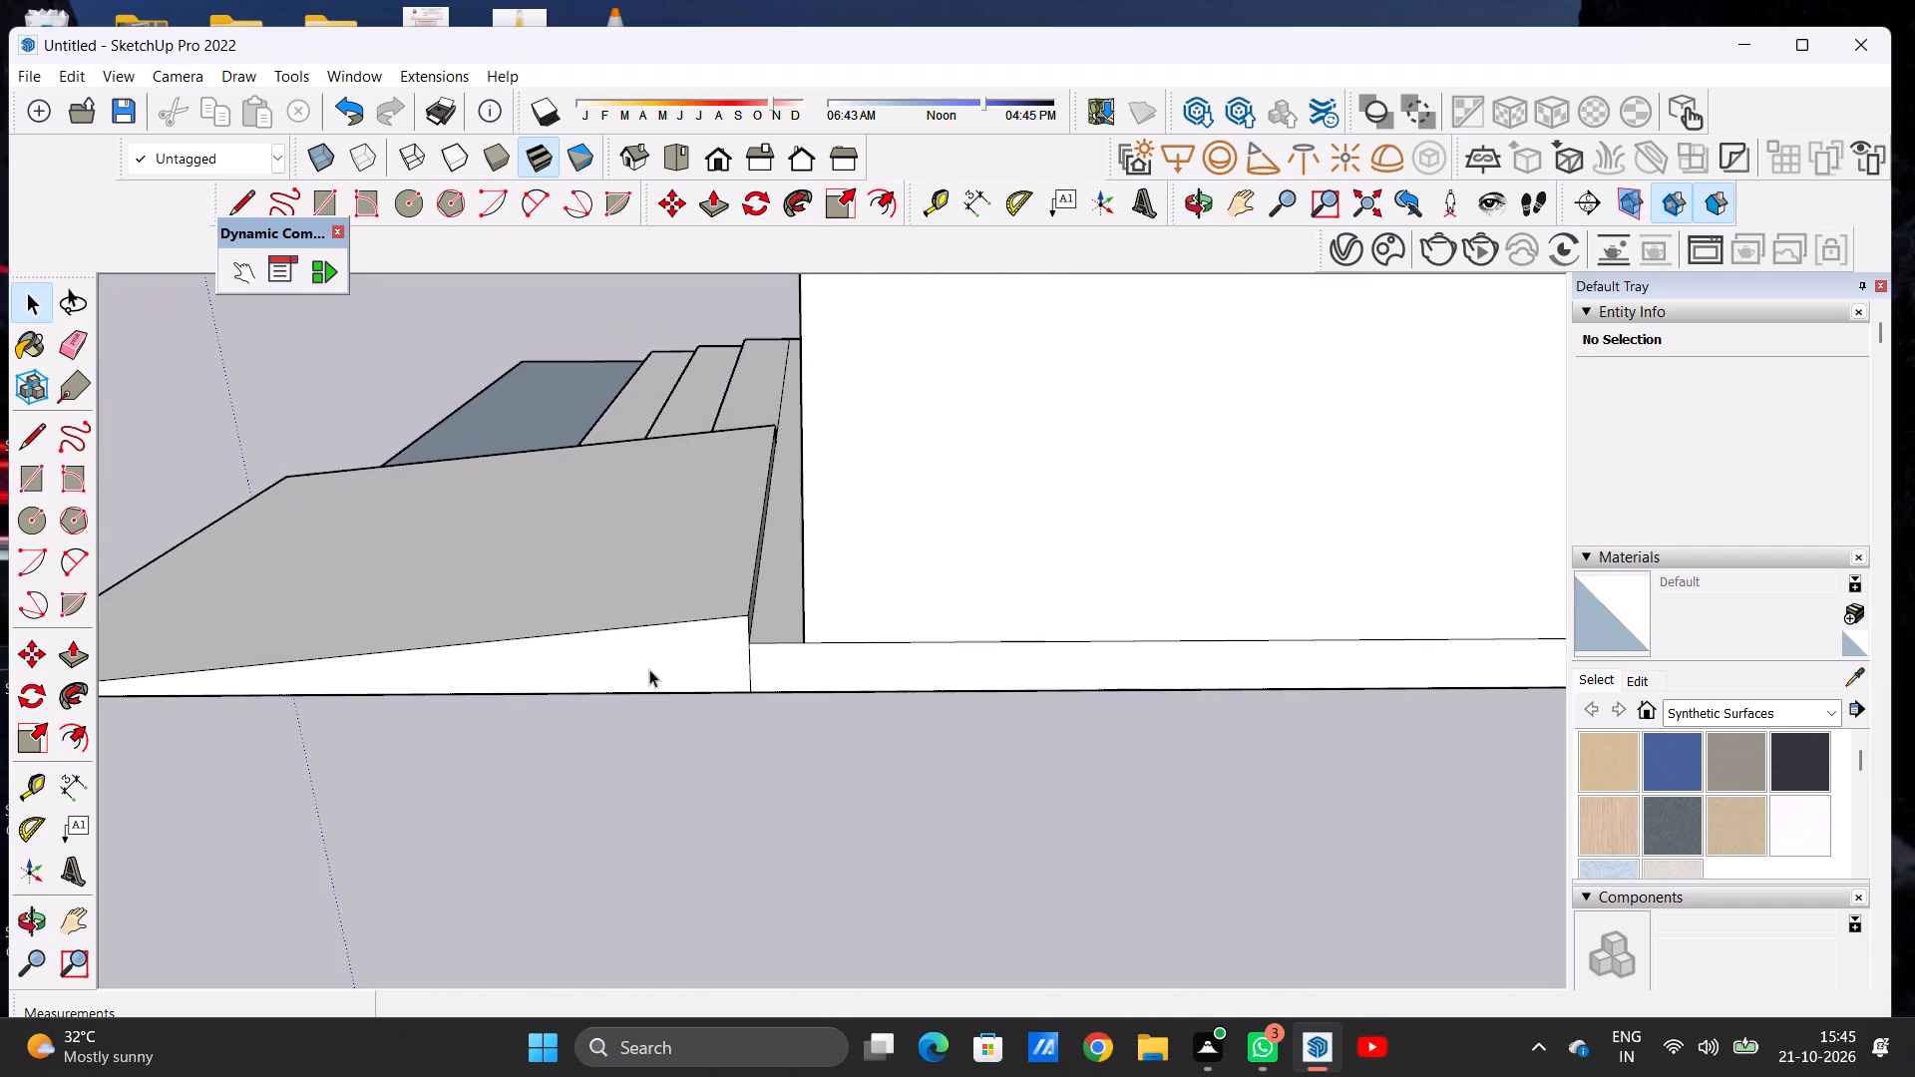
scroll(709, 638, "up", 7)
middle_click_drag(771, 628, 761, 602)
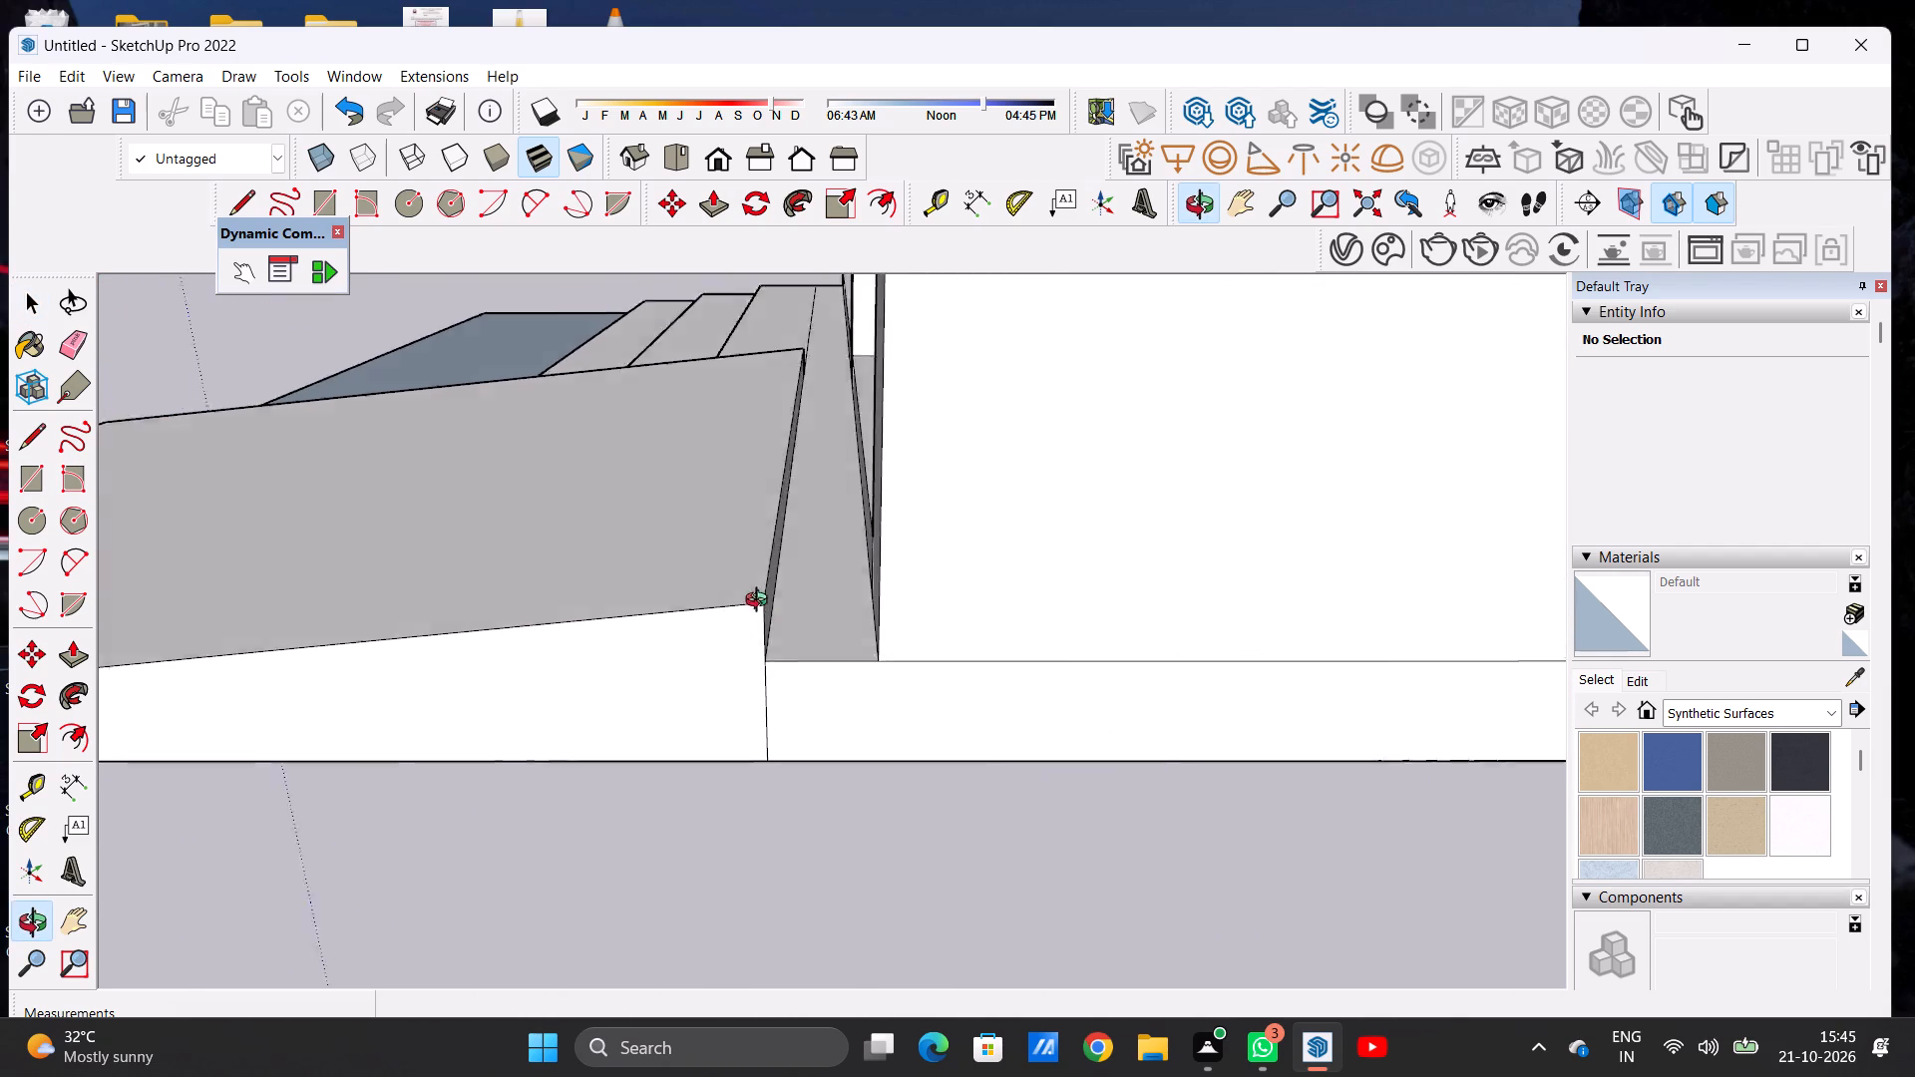
middle_click_drag(761, 602, 740, 554)
scroll(776, 585, "up", 1)
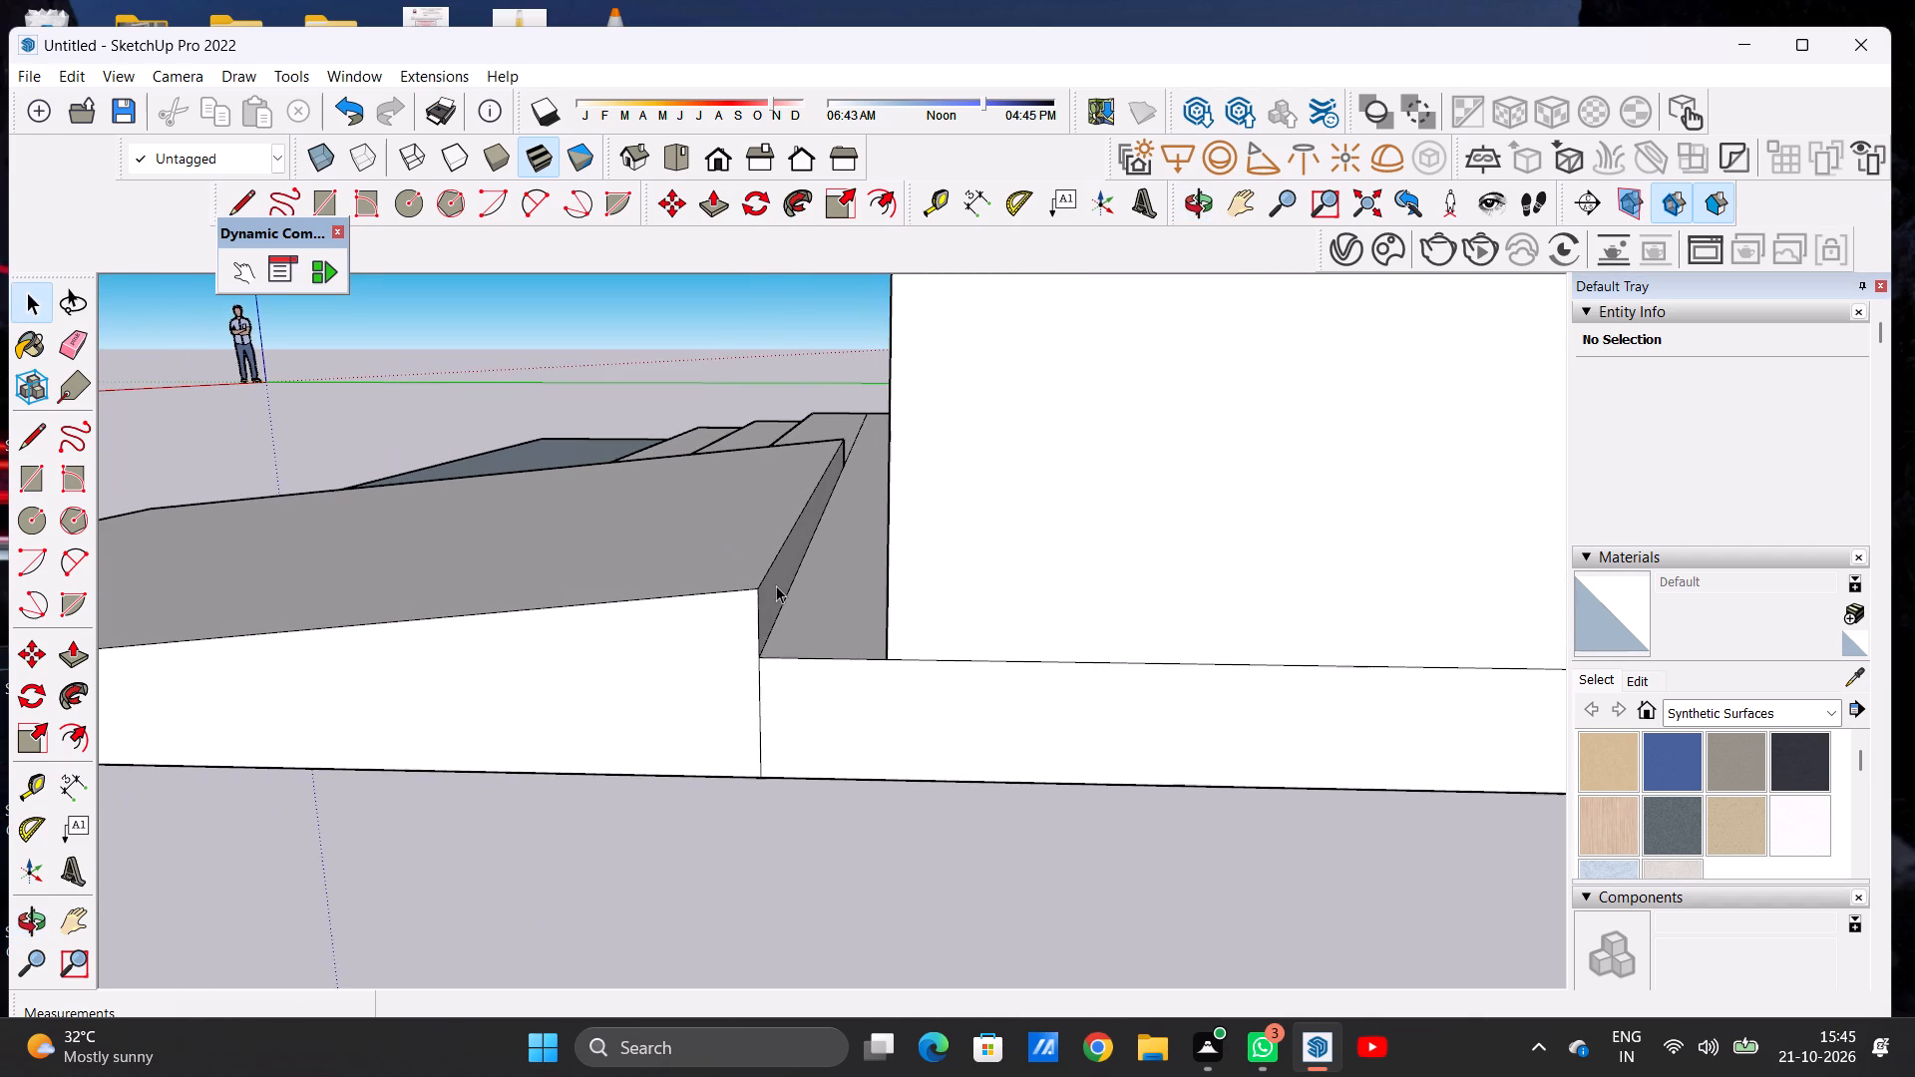
middle_click_drag(781, 586, 759, 587)
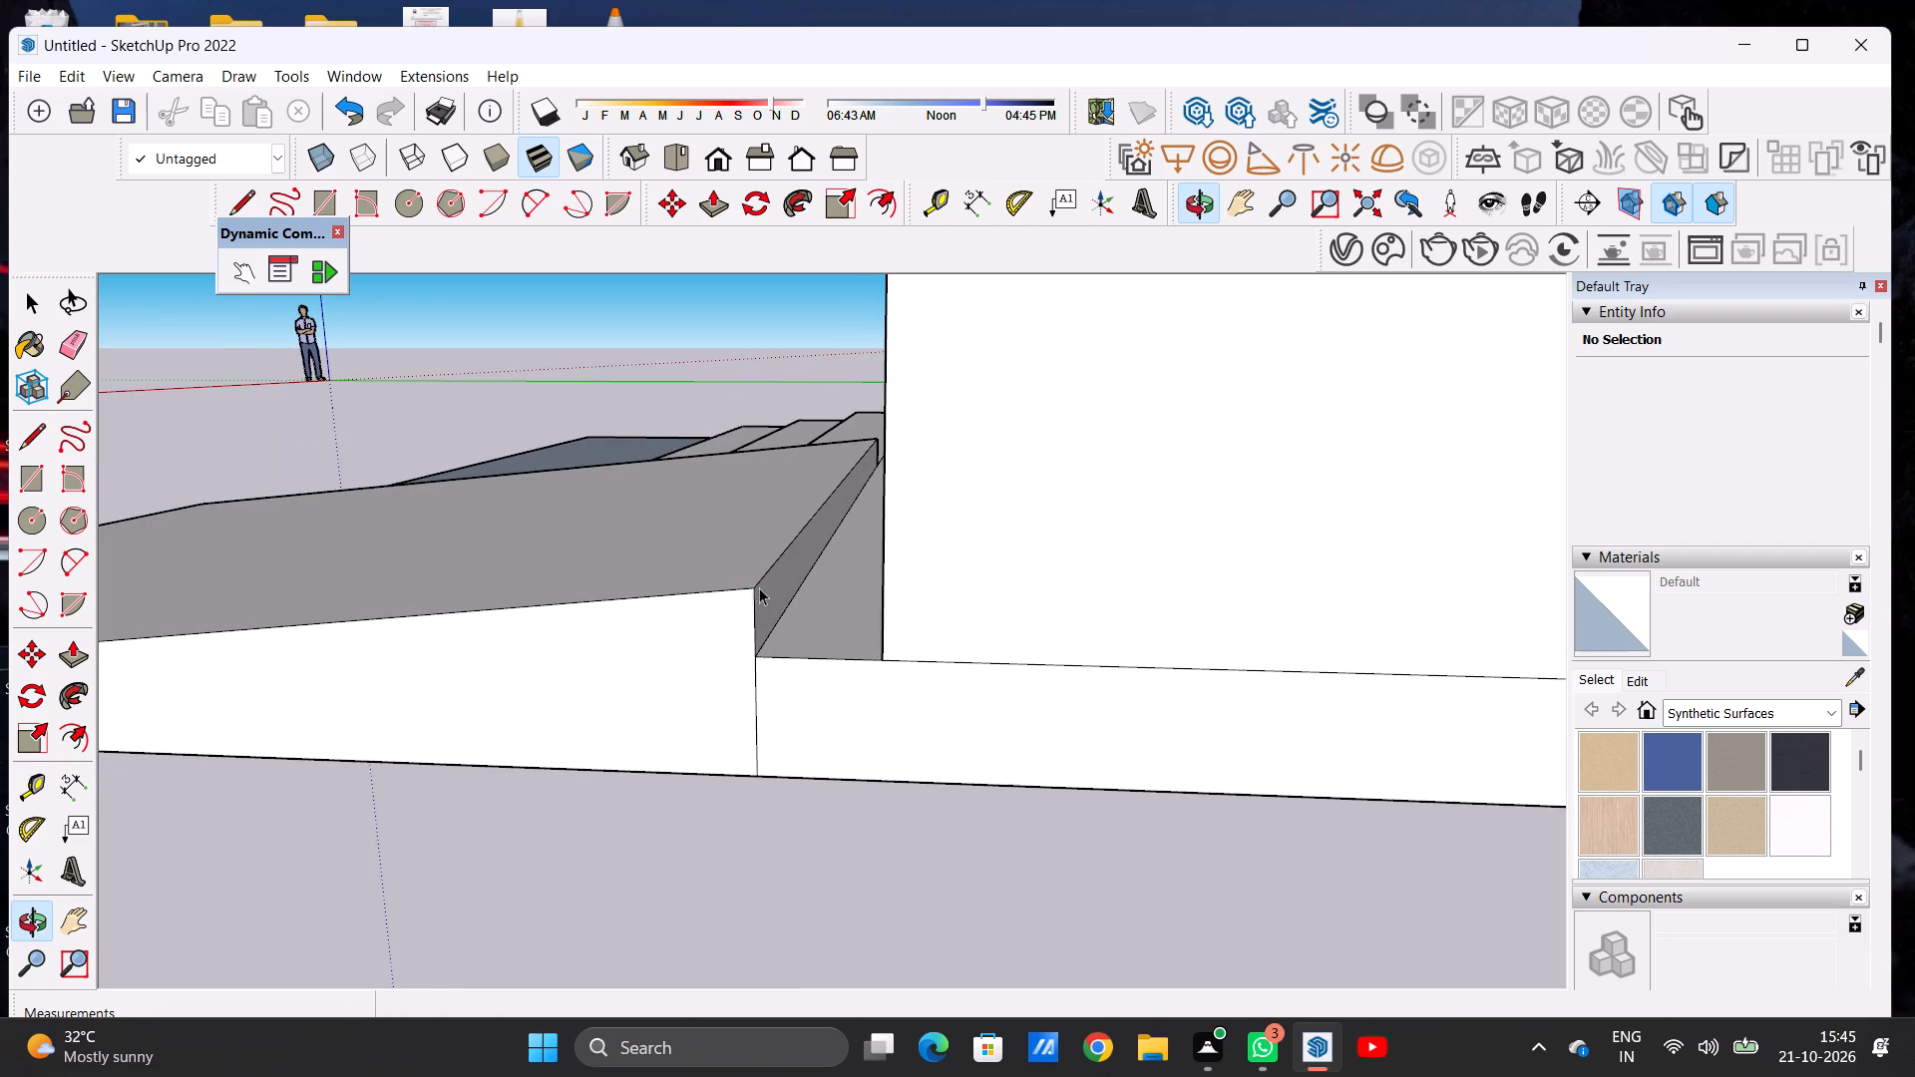
scroll(768, 588, "up", 2)
key("p")
scroll(768, 588, "up", 4)
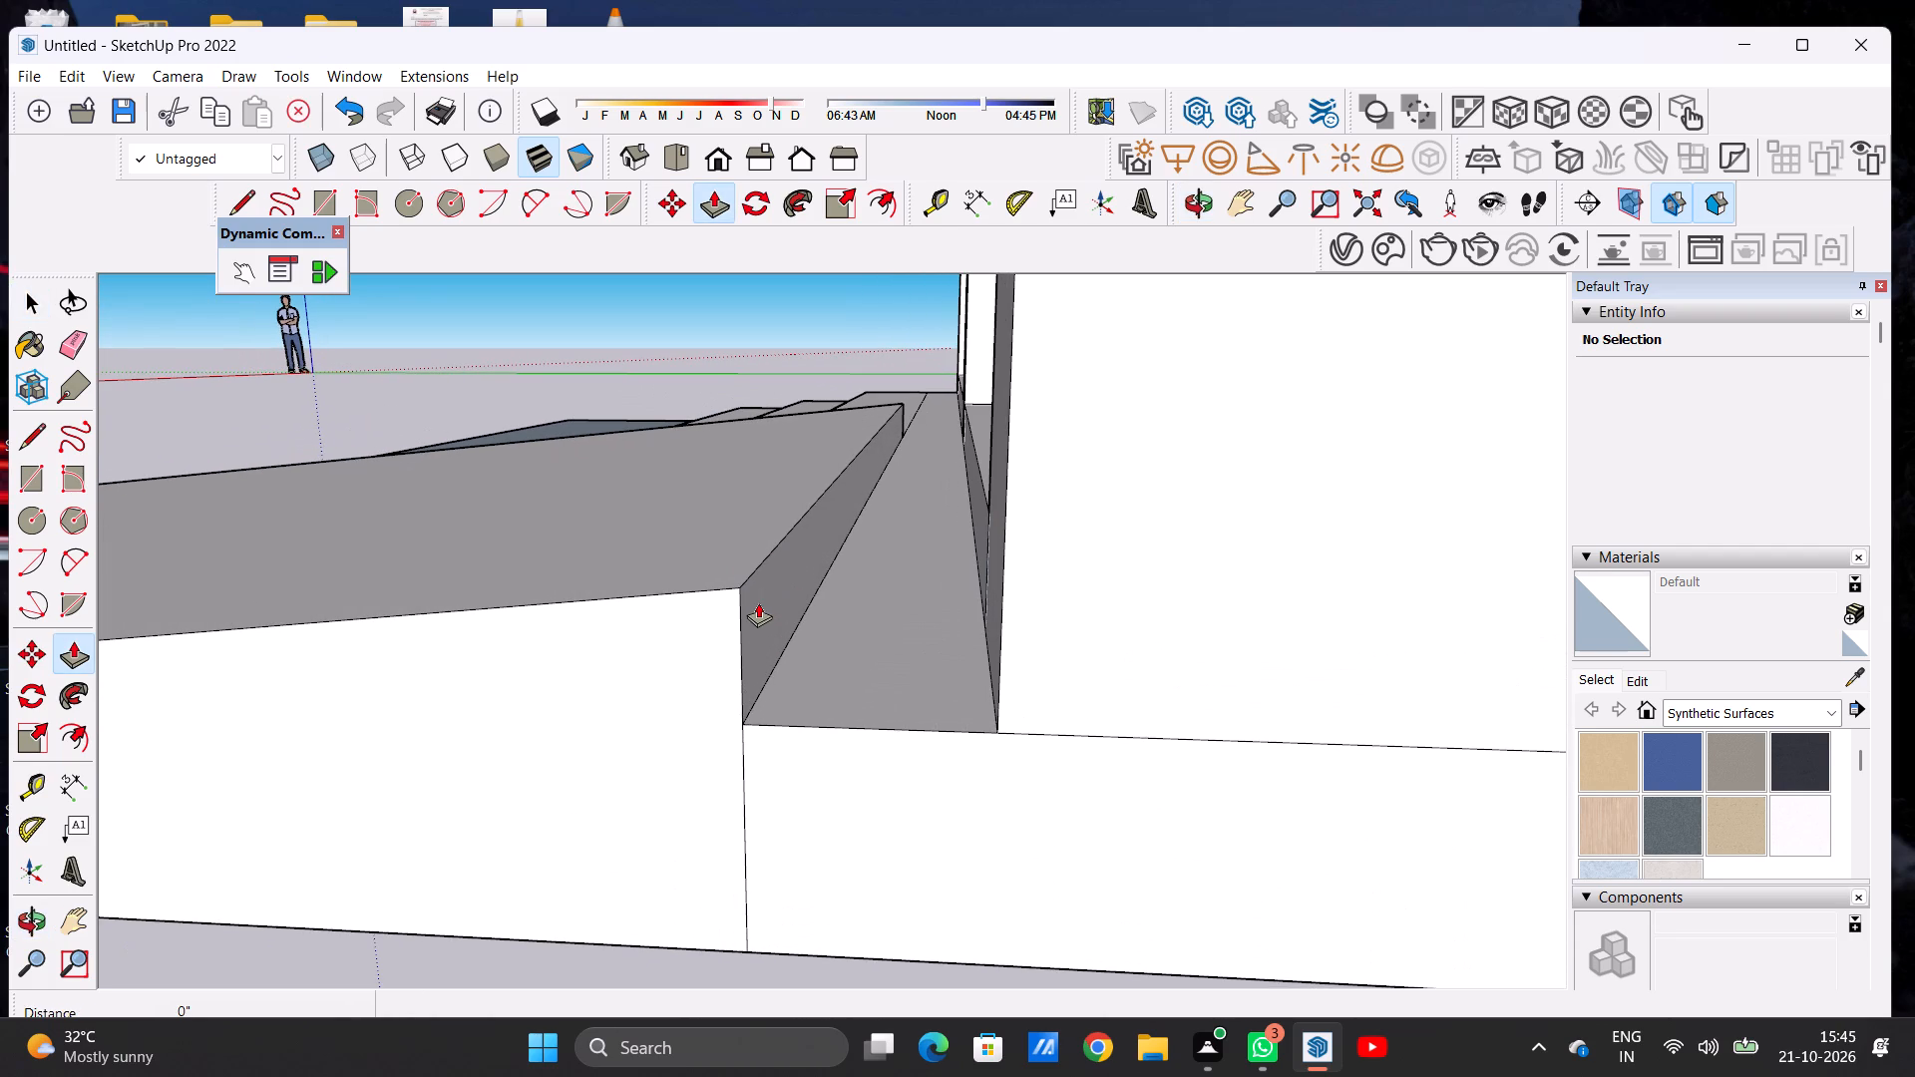
left_click(758, 604)
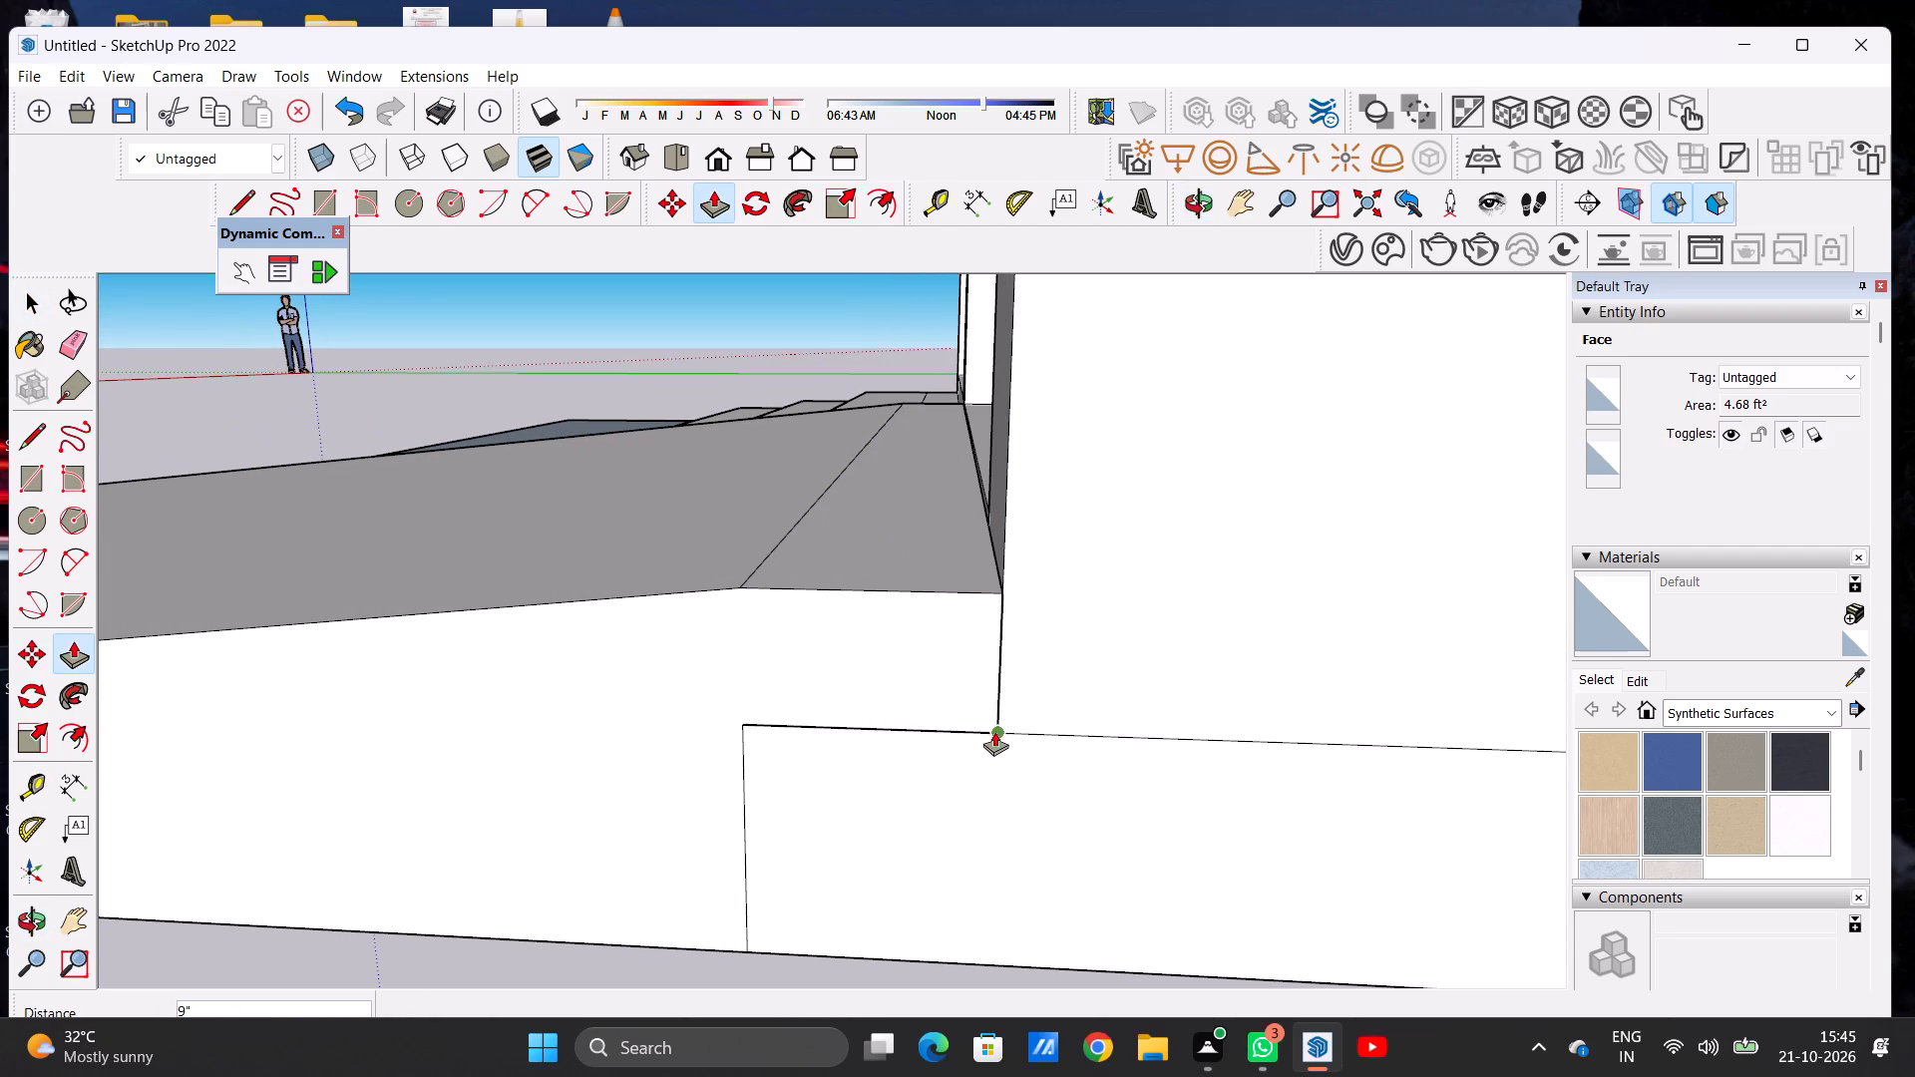
left_click(994, 731)
key("space")
Examine the extended ramp's fit against the house wall and entrance steps from the side and the front.
scroll(839, 592, "down", 8)
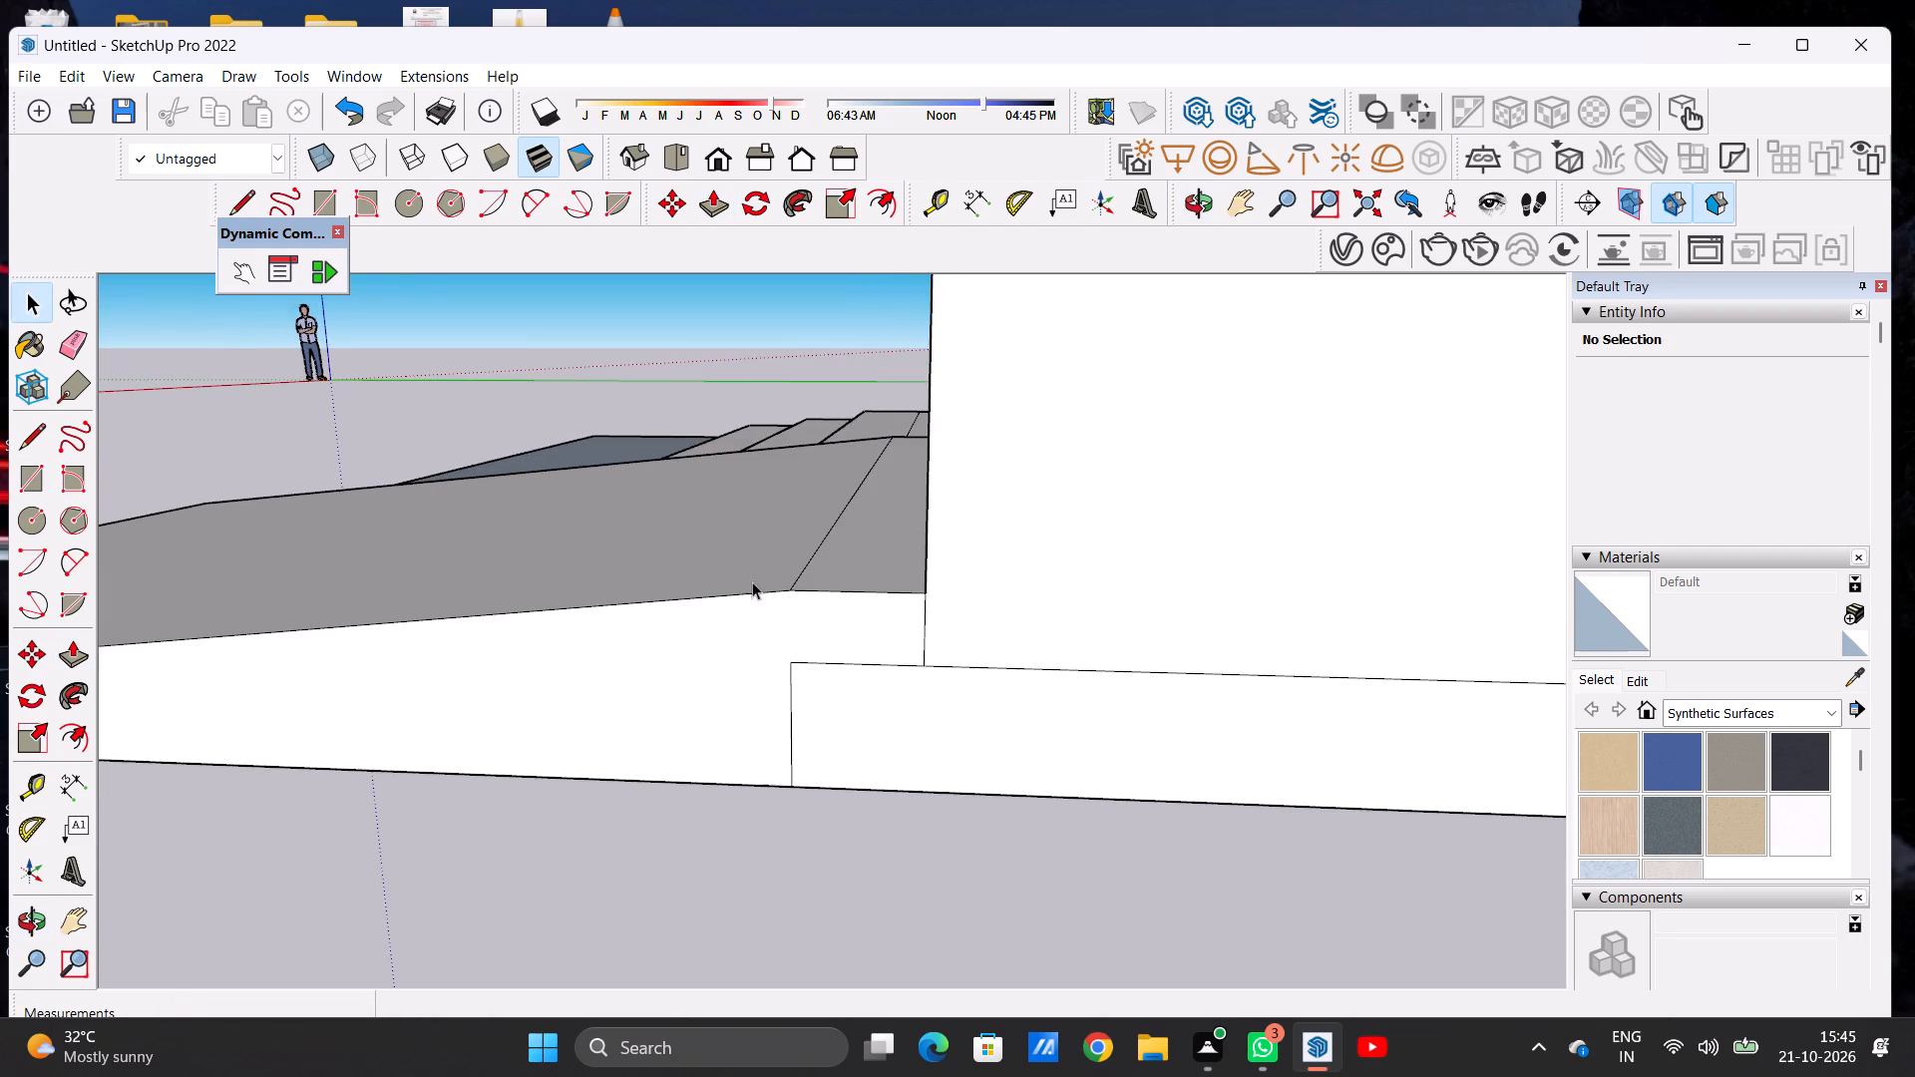
middle_click_drag(750, 581, 906, 584)
scroll(958, 579, "down", 19)
middle_click_drag(767, 588, 801, 655)
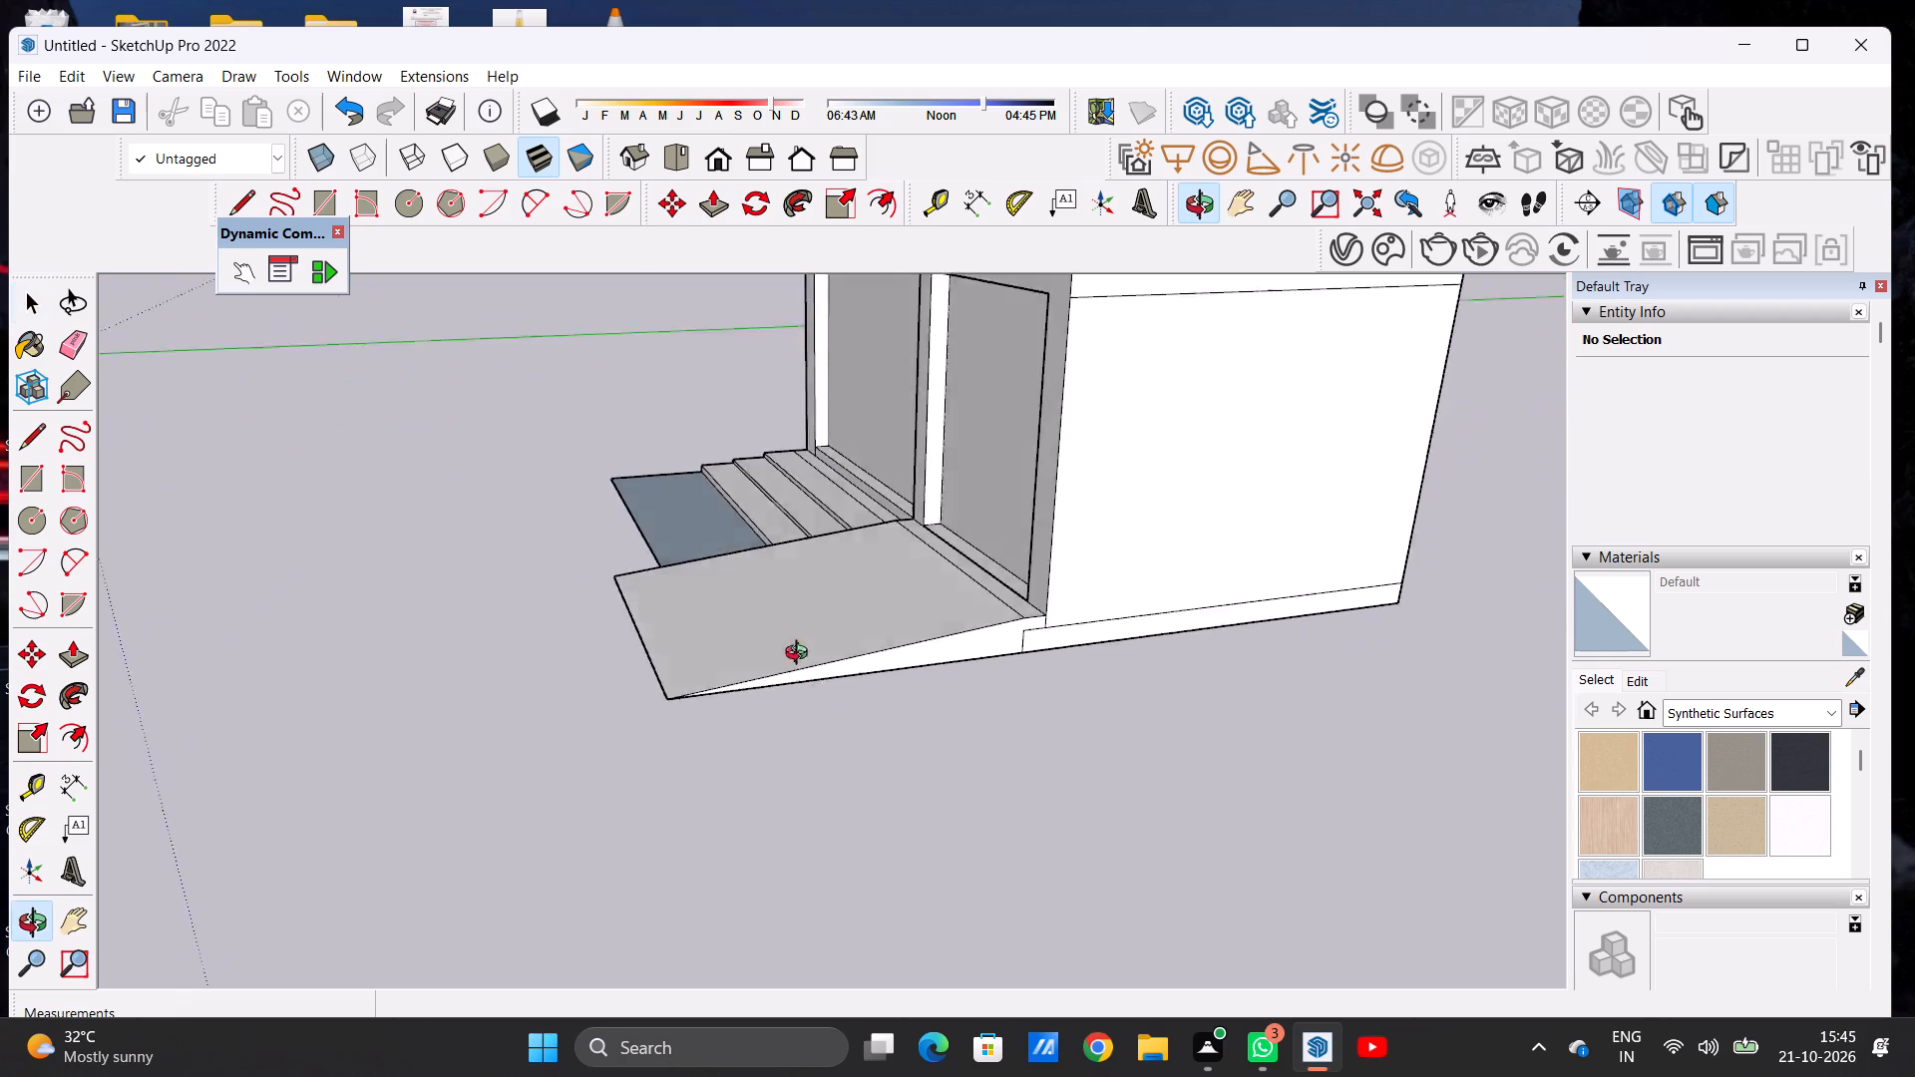
middle_click_drag(801, 655, 684, 659)
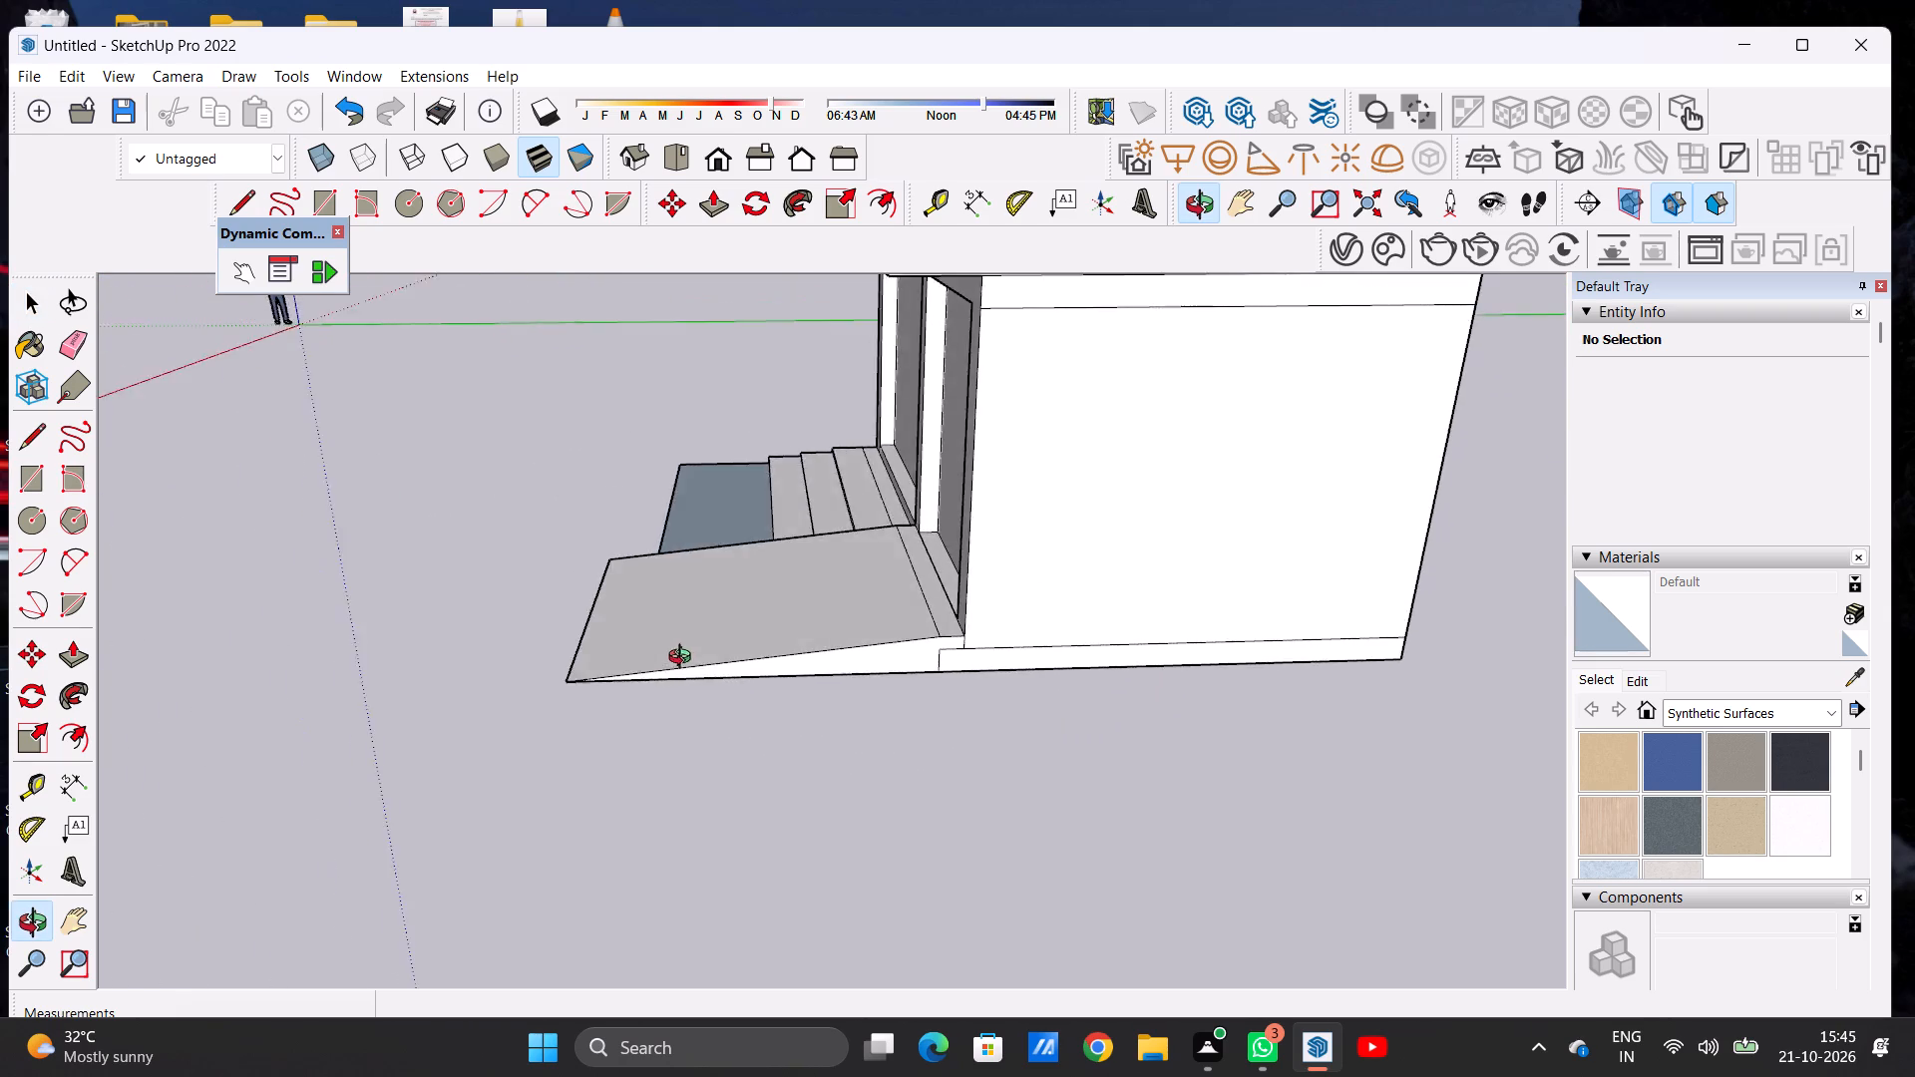
middle_click_drag(684, 659, 1312, 797)
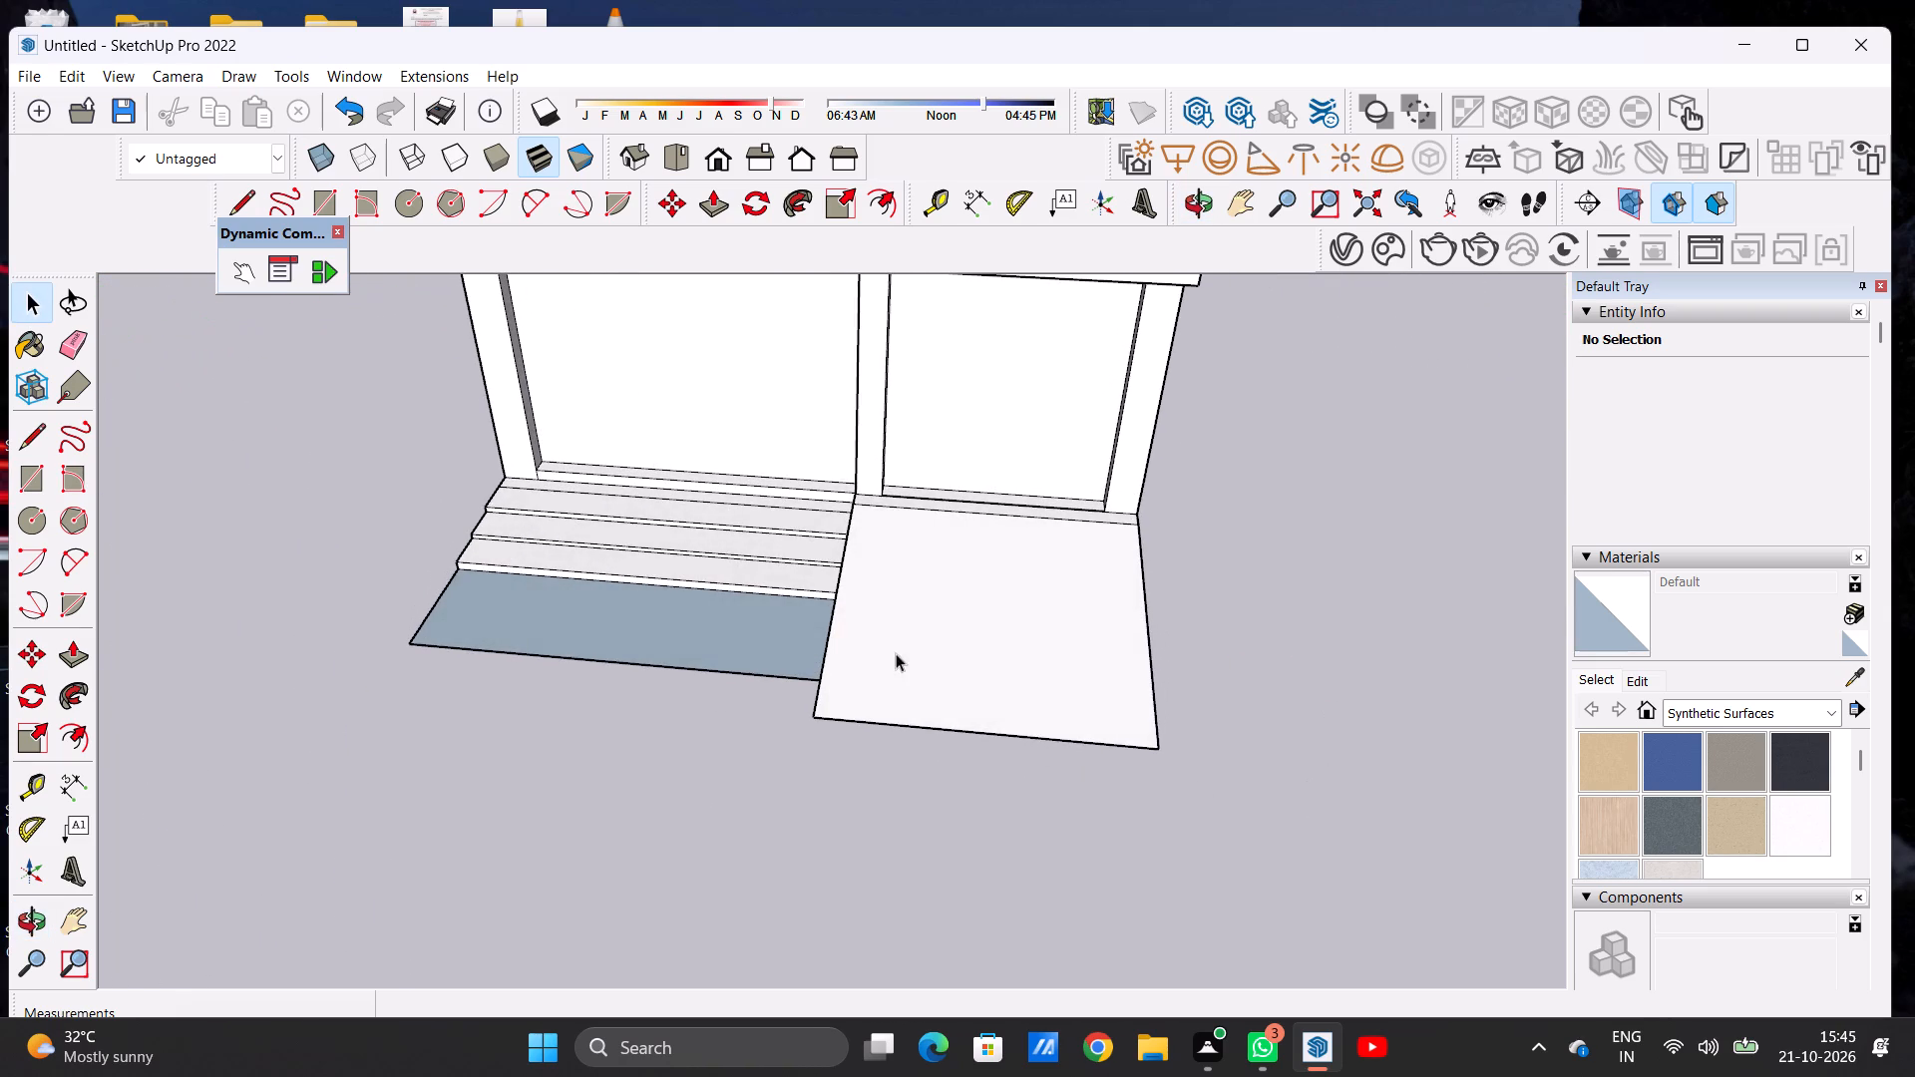
scroll(840, 618, "down", 12)
middle_click_drag(893, 660, 900, 512)
scroll(904, 649, "up", 7)
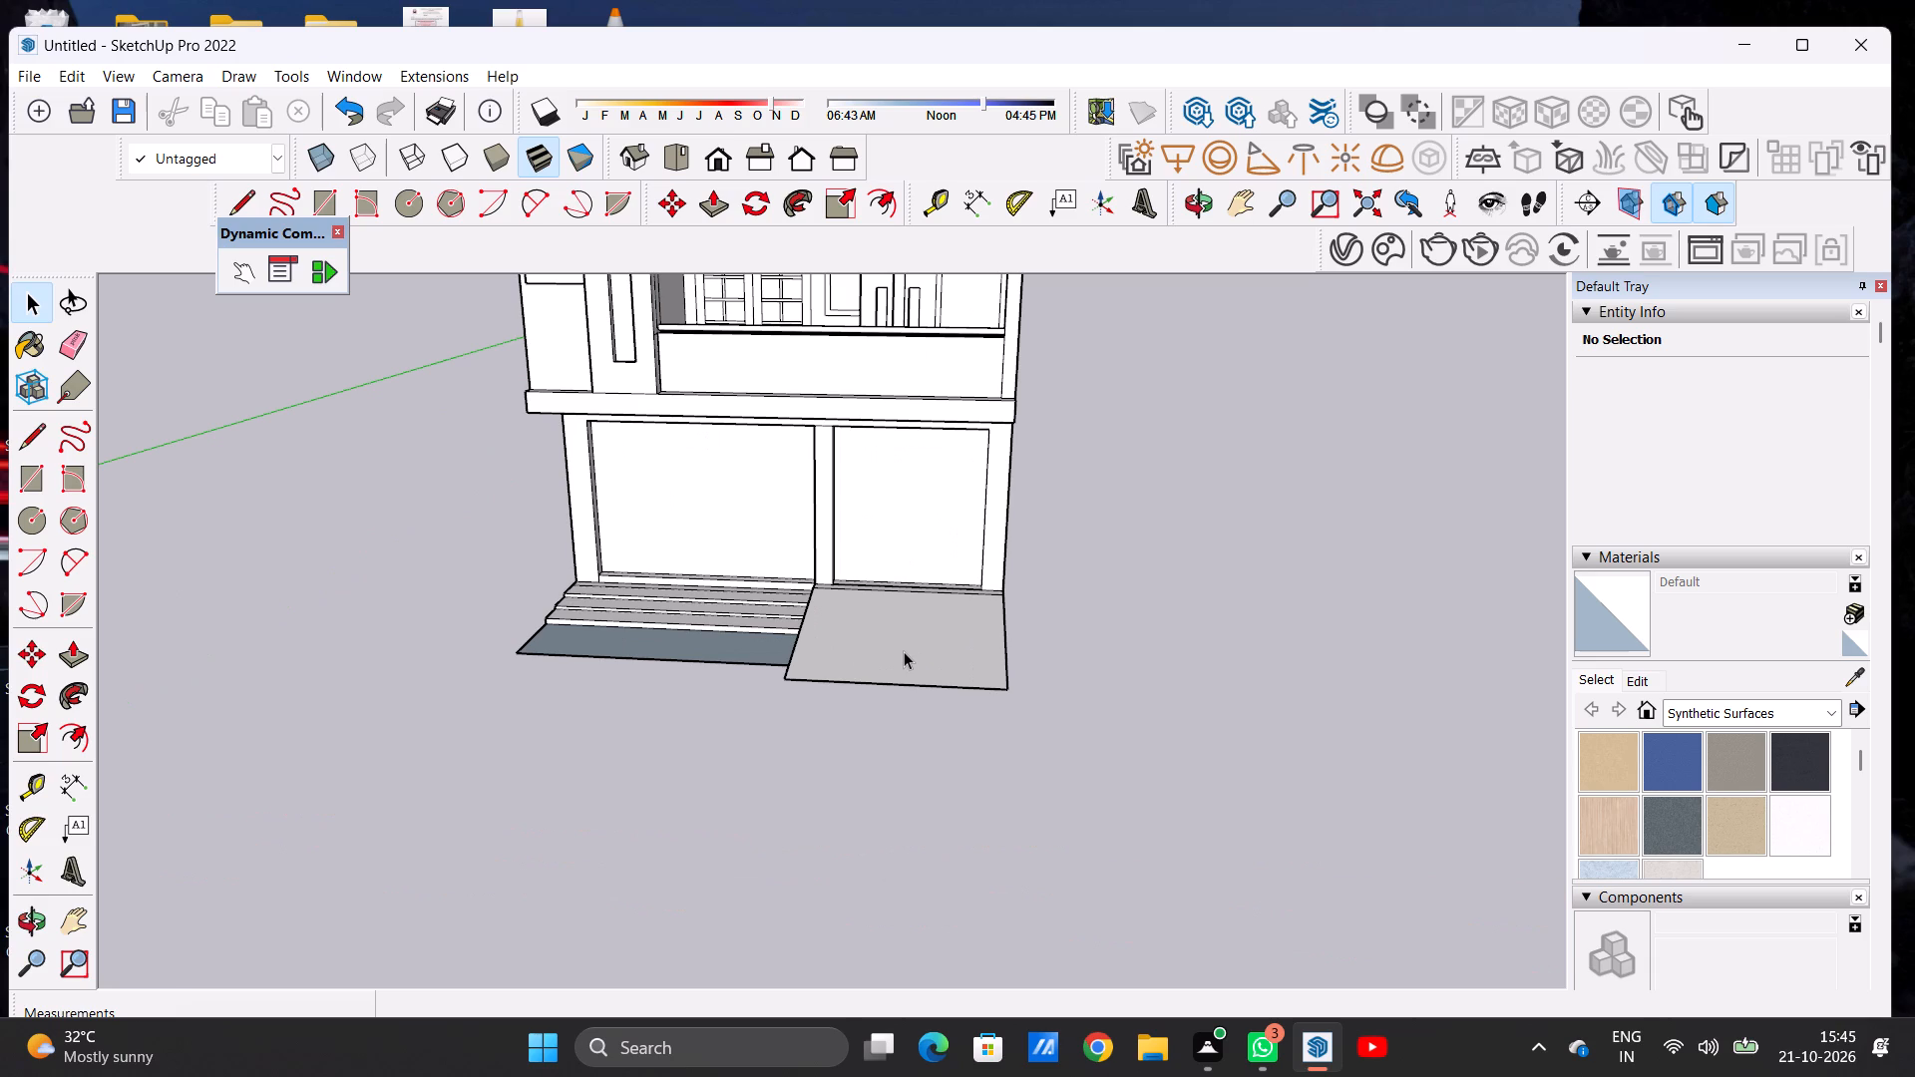
Examine how the ramp's front edge lines up with the ground strip in front of the entrance steps, from the front and side.
scroll(904, 651, "down", 5)
middle_click_drag(783, 623, 786, 695)
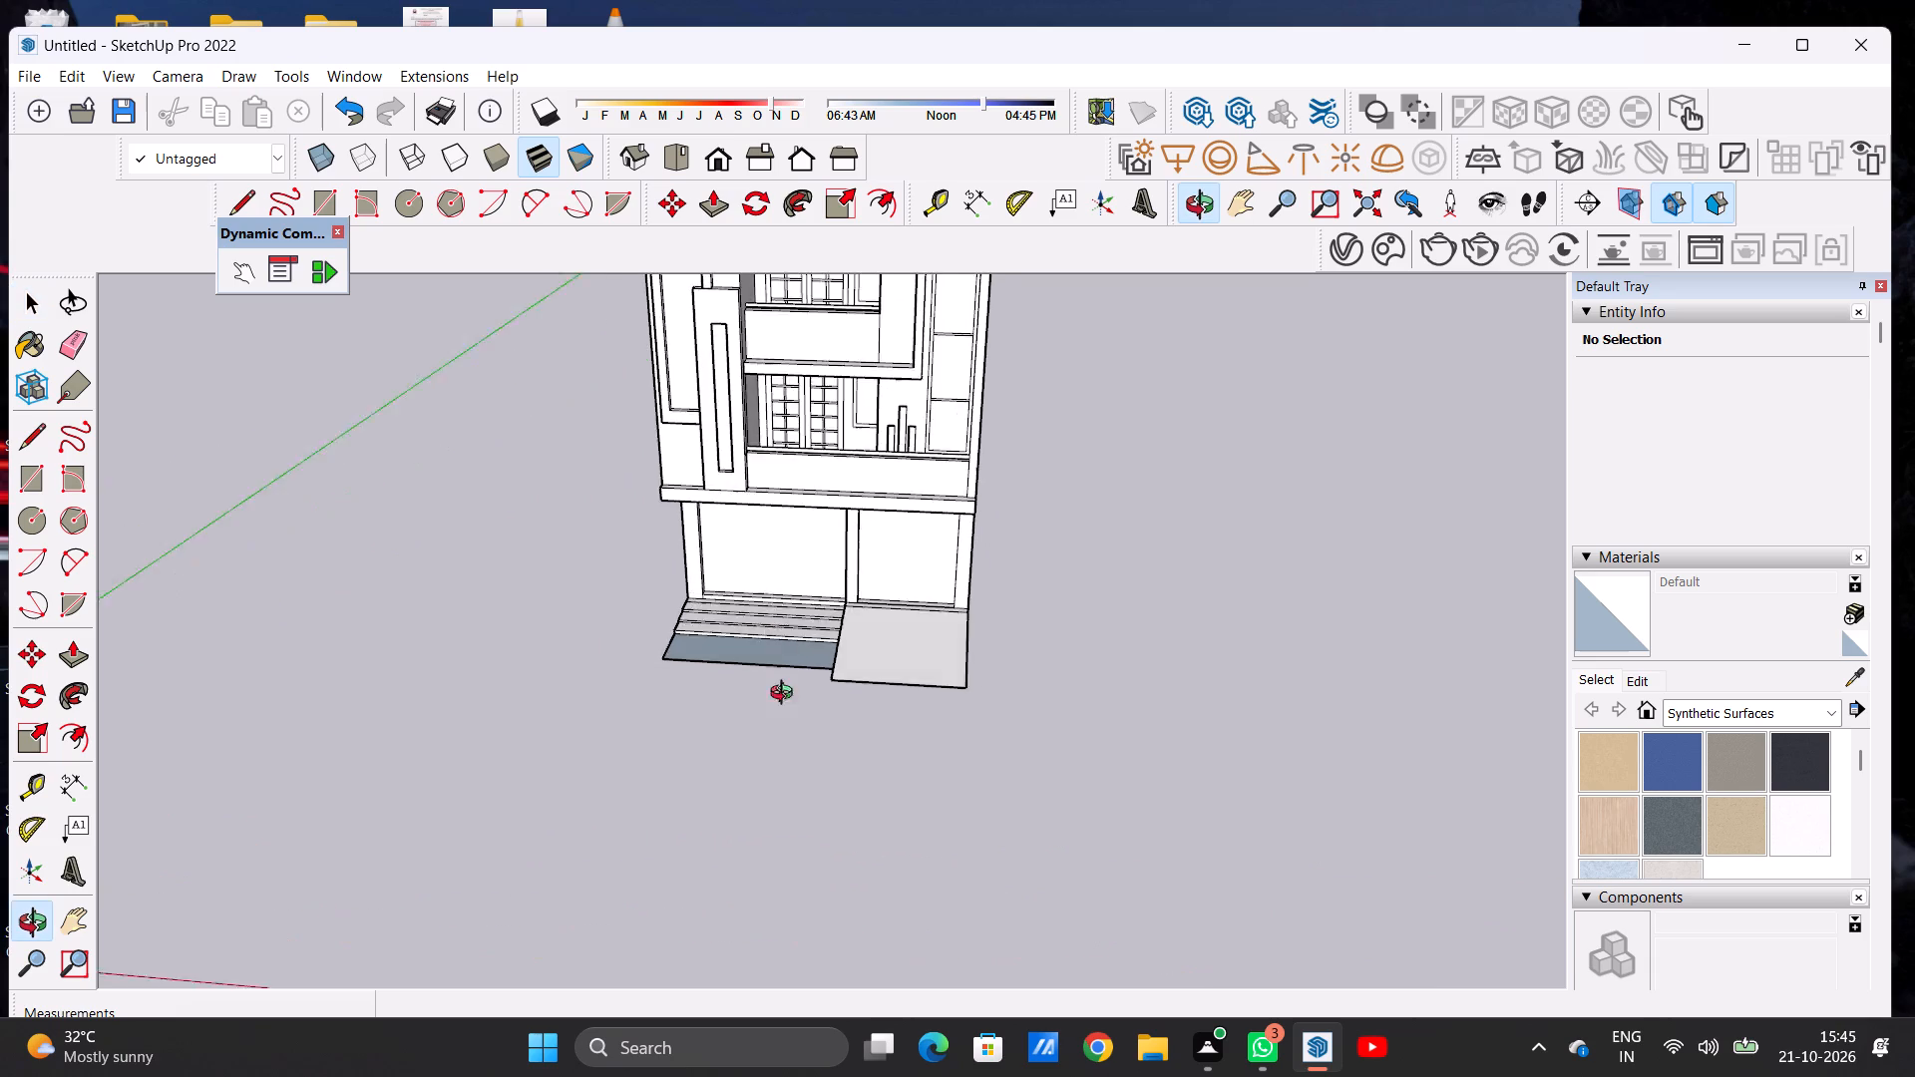
middle_click_drag(786, 695, 796, 827)
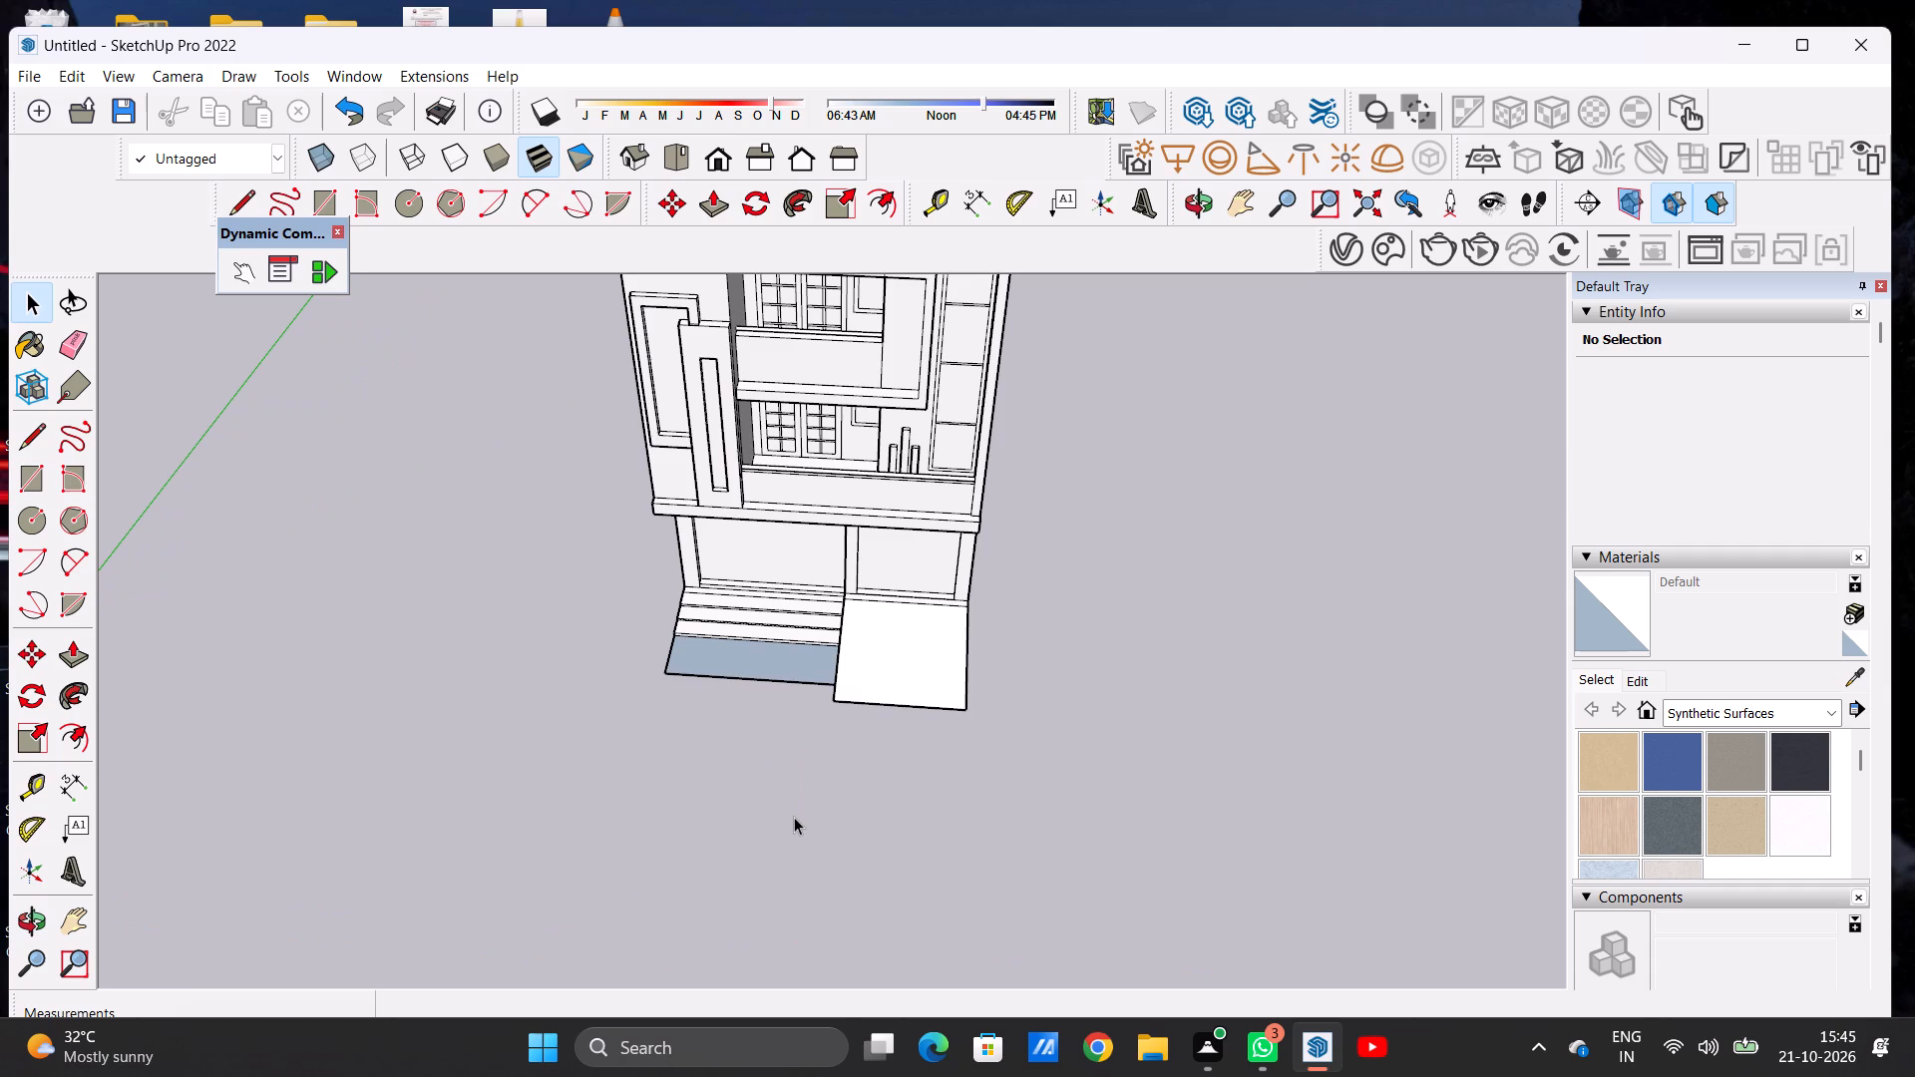
scroll(770, 677, "up", 6)
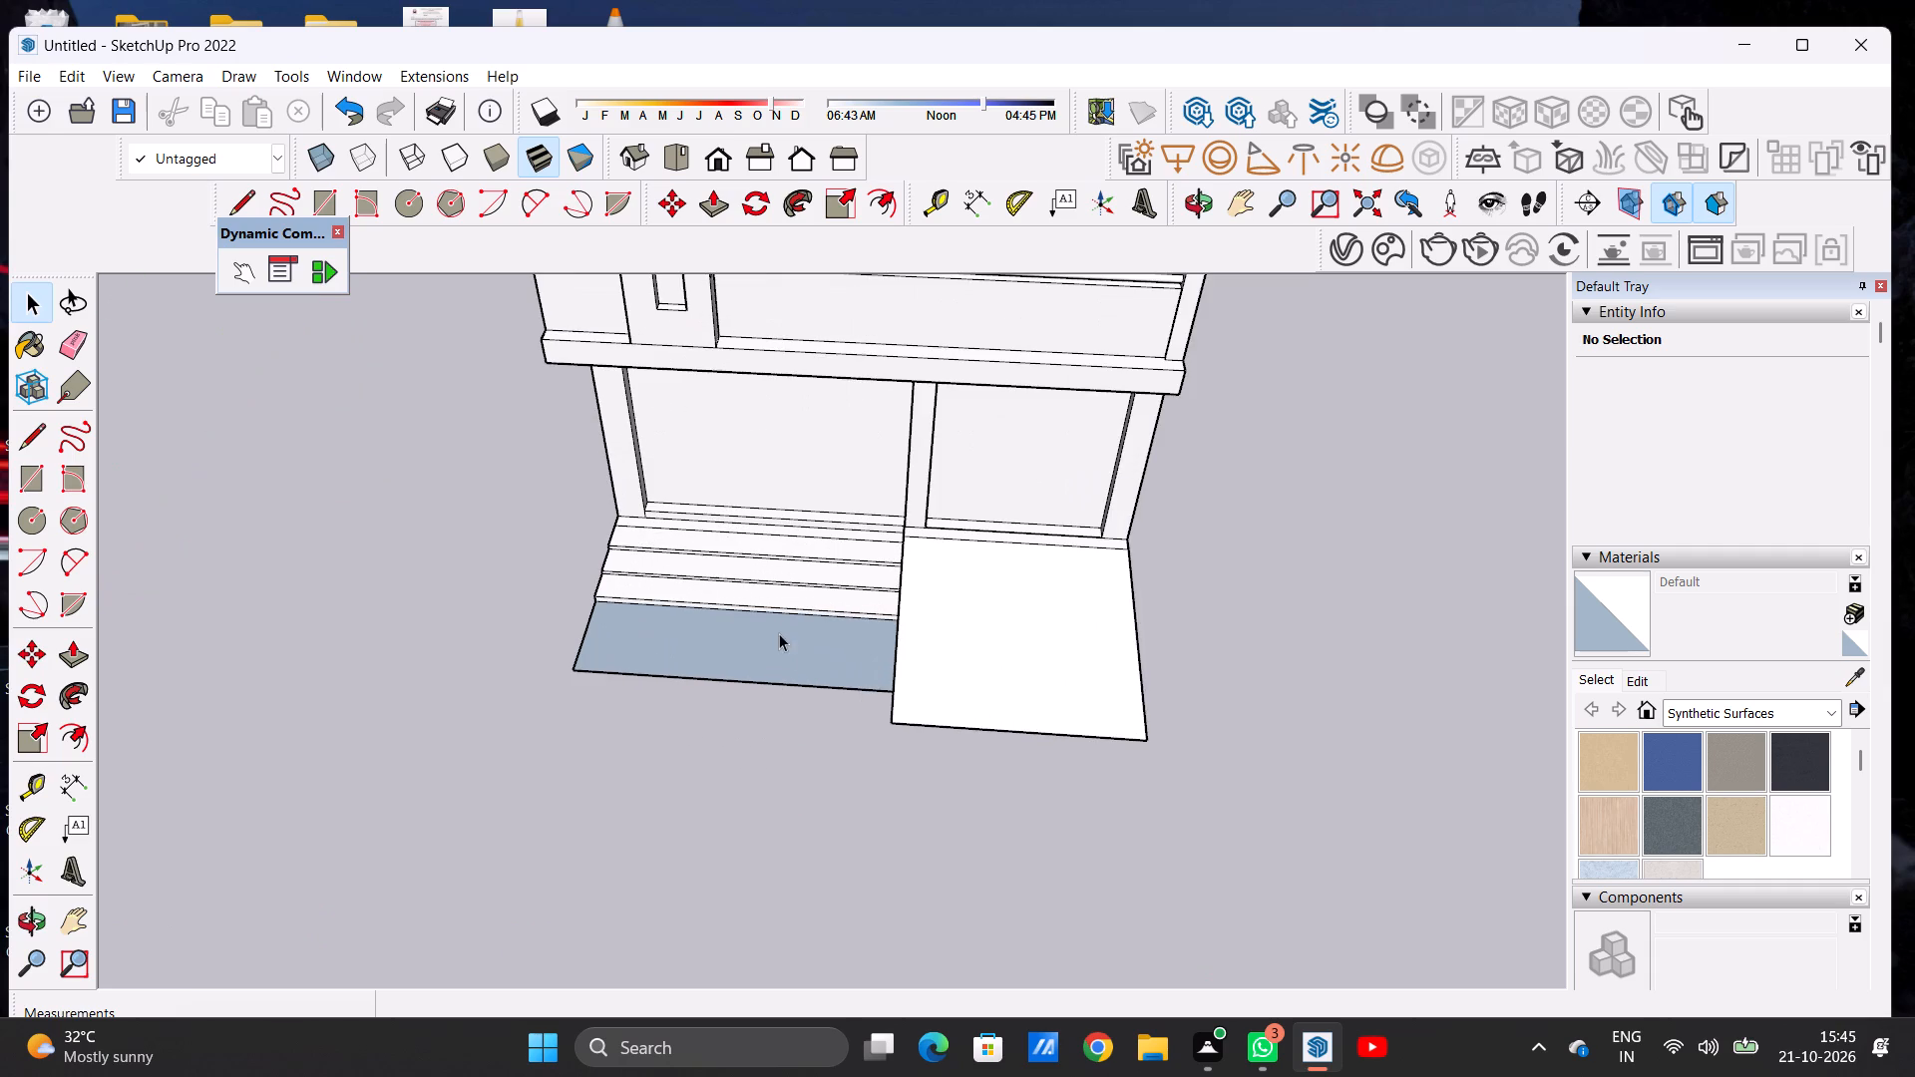
middle_click_drag(775, 619, 736, 668)
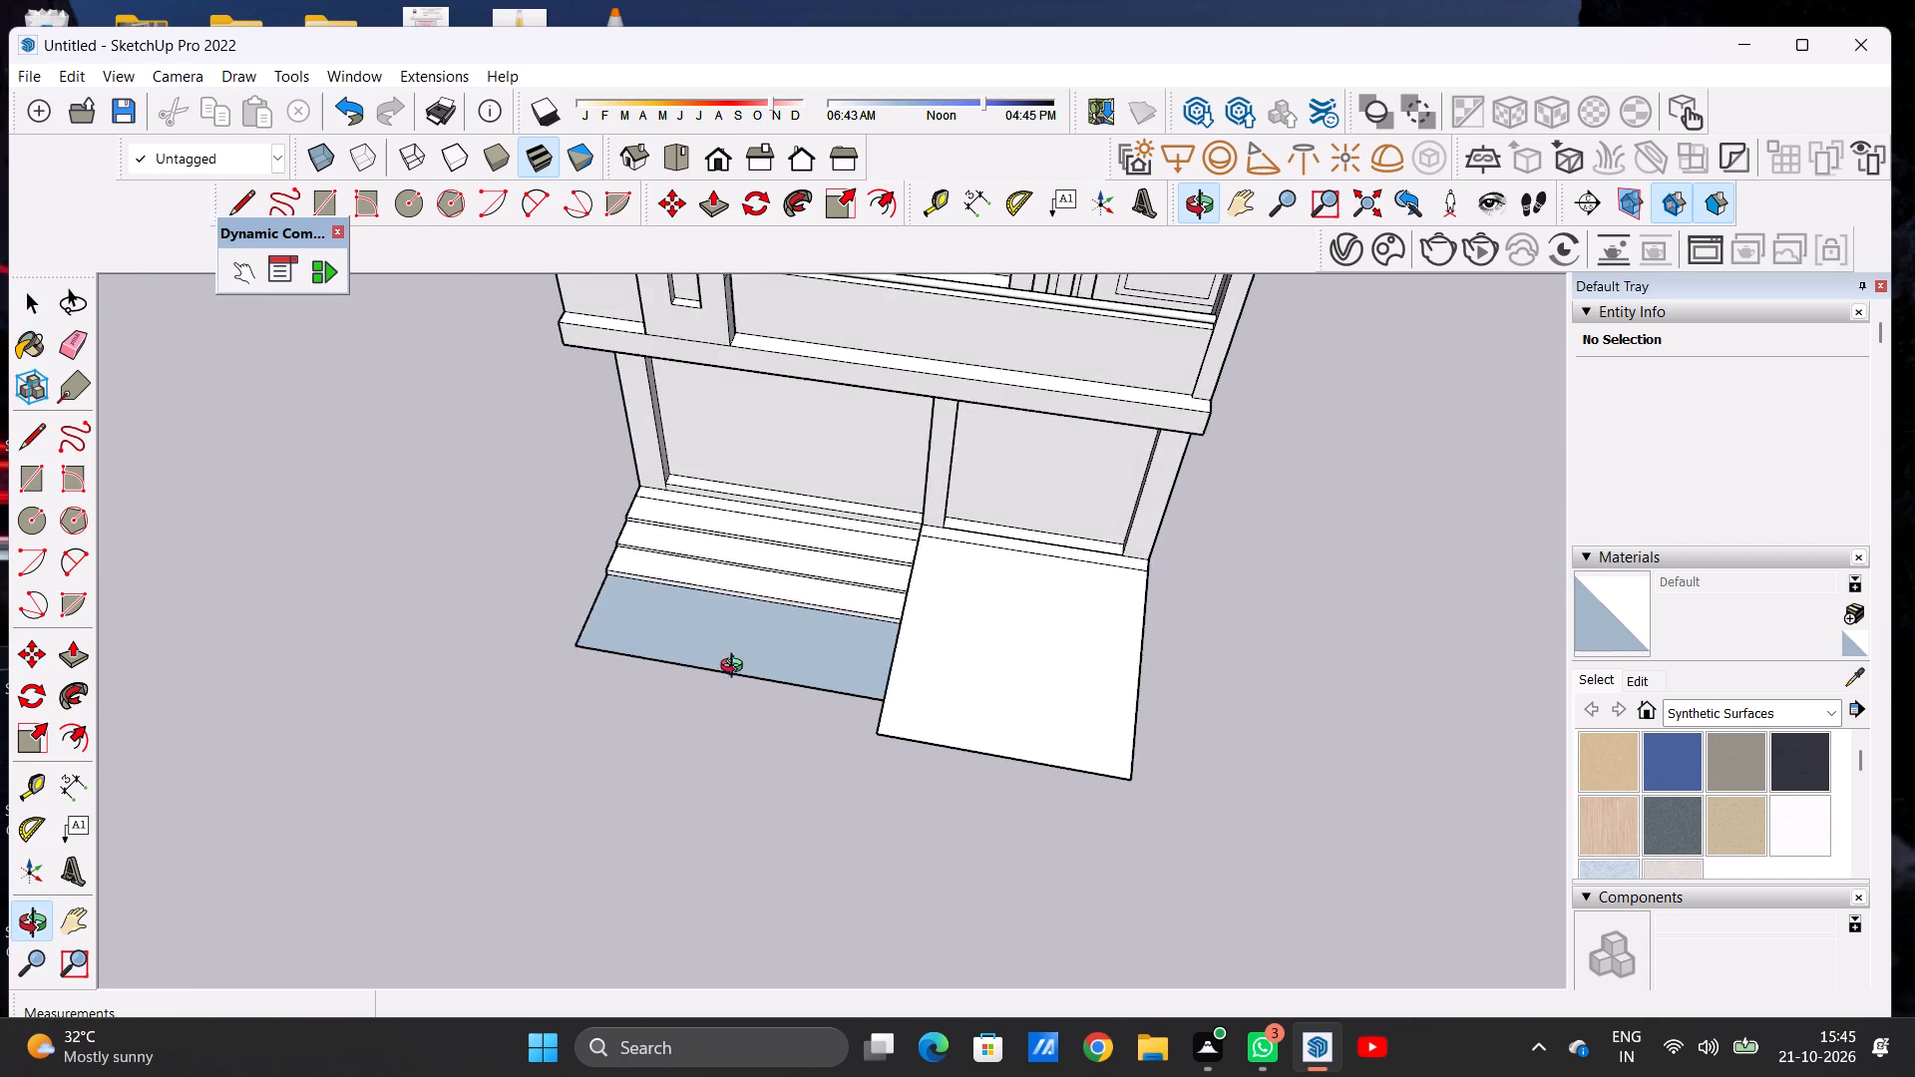
middle_click_drag(736, 668, 759, 630)
scroll(779, 648, "down", 8)
scroll(838, 651, "up", 7)
middle_click_drag(741, 695, 925, 655)
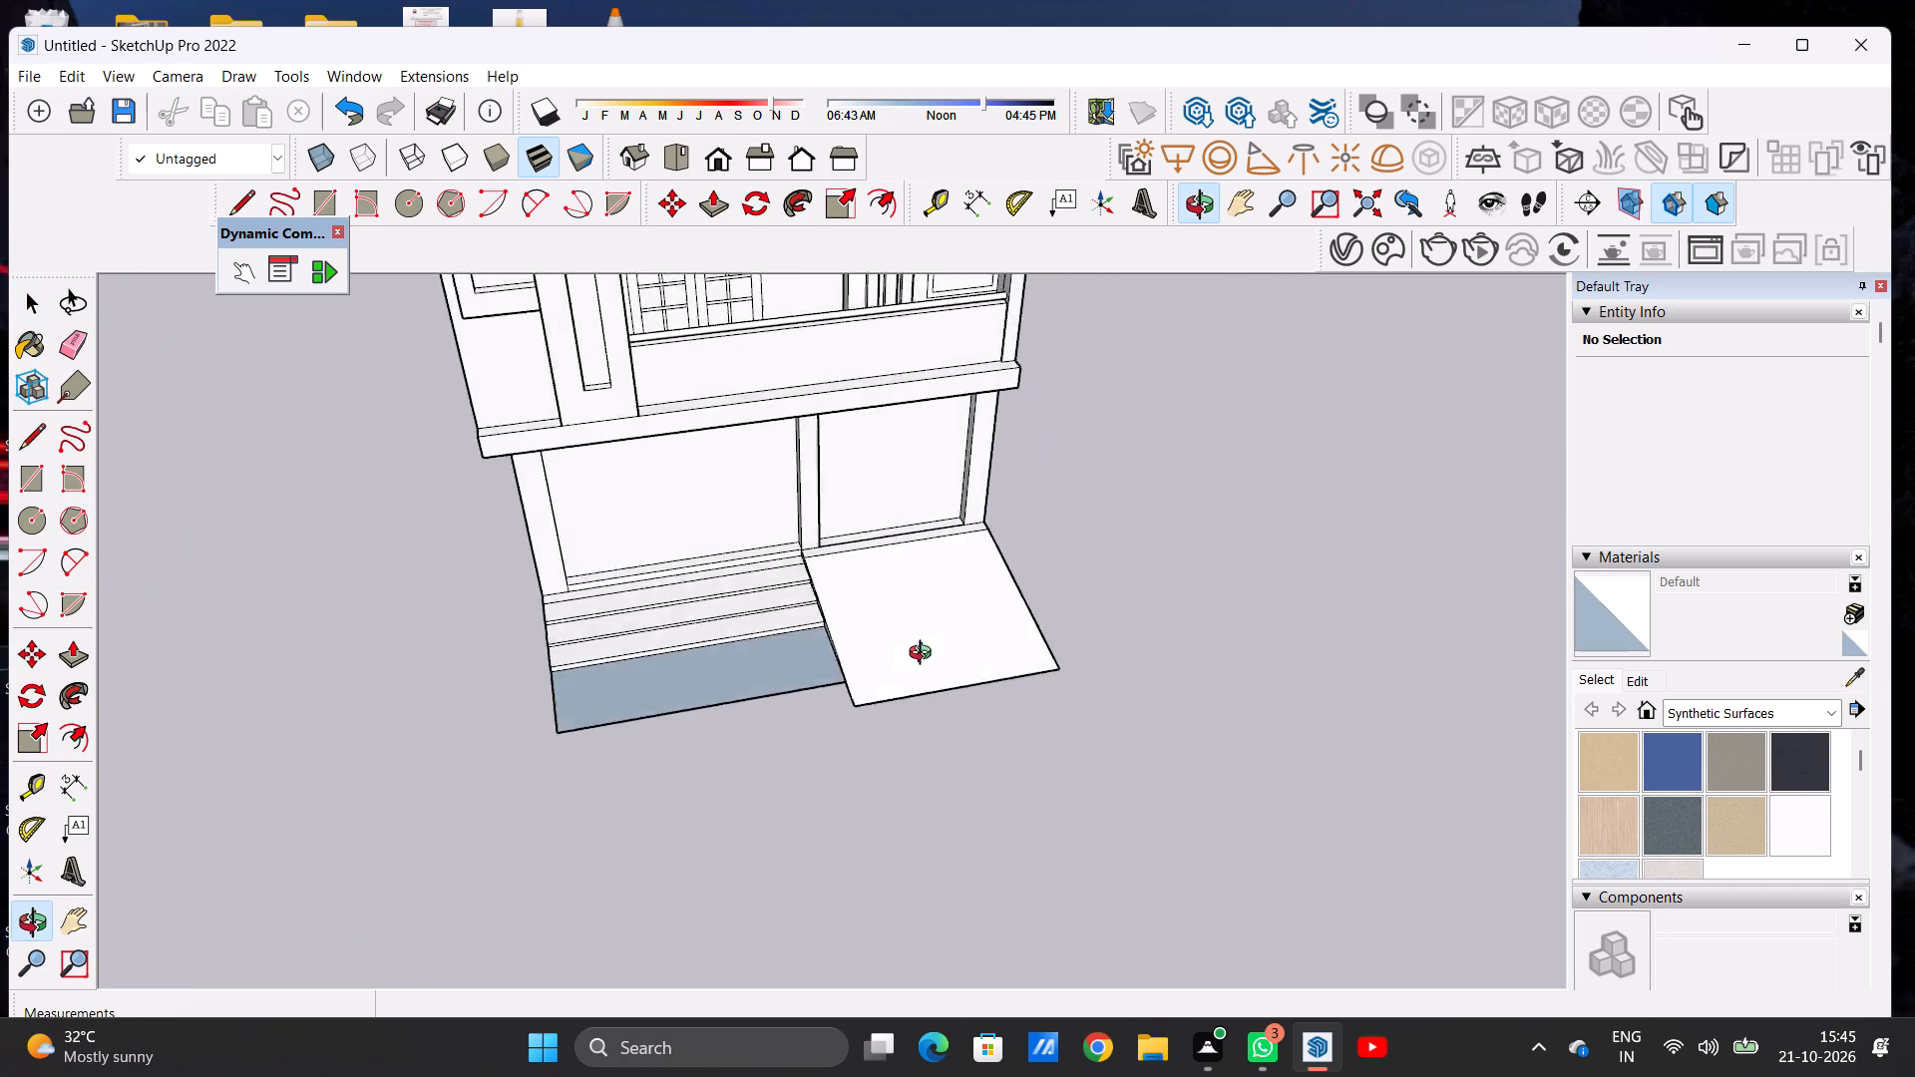
middle_click_drag(925, 655, 1186, 619)
scroll(798, 613, "down", 4)
scroll(686, 786, "up", 8)
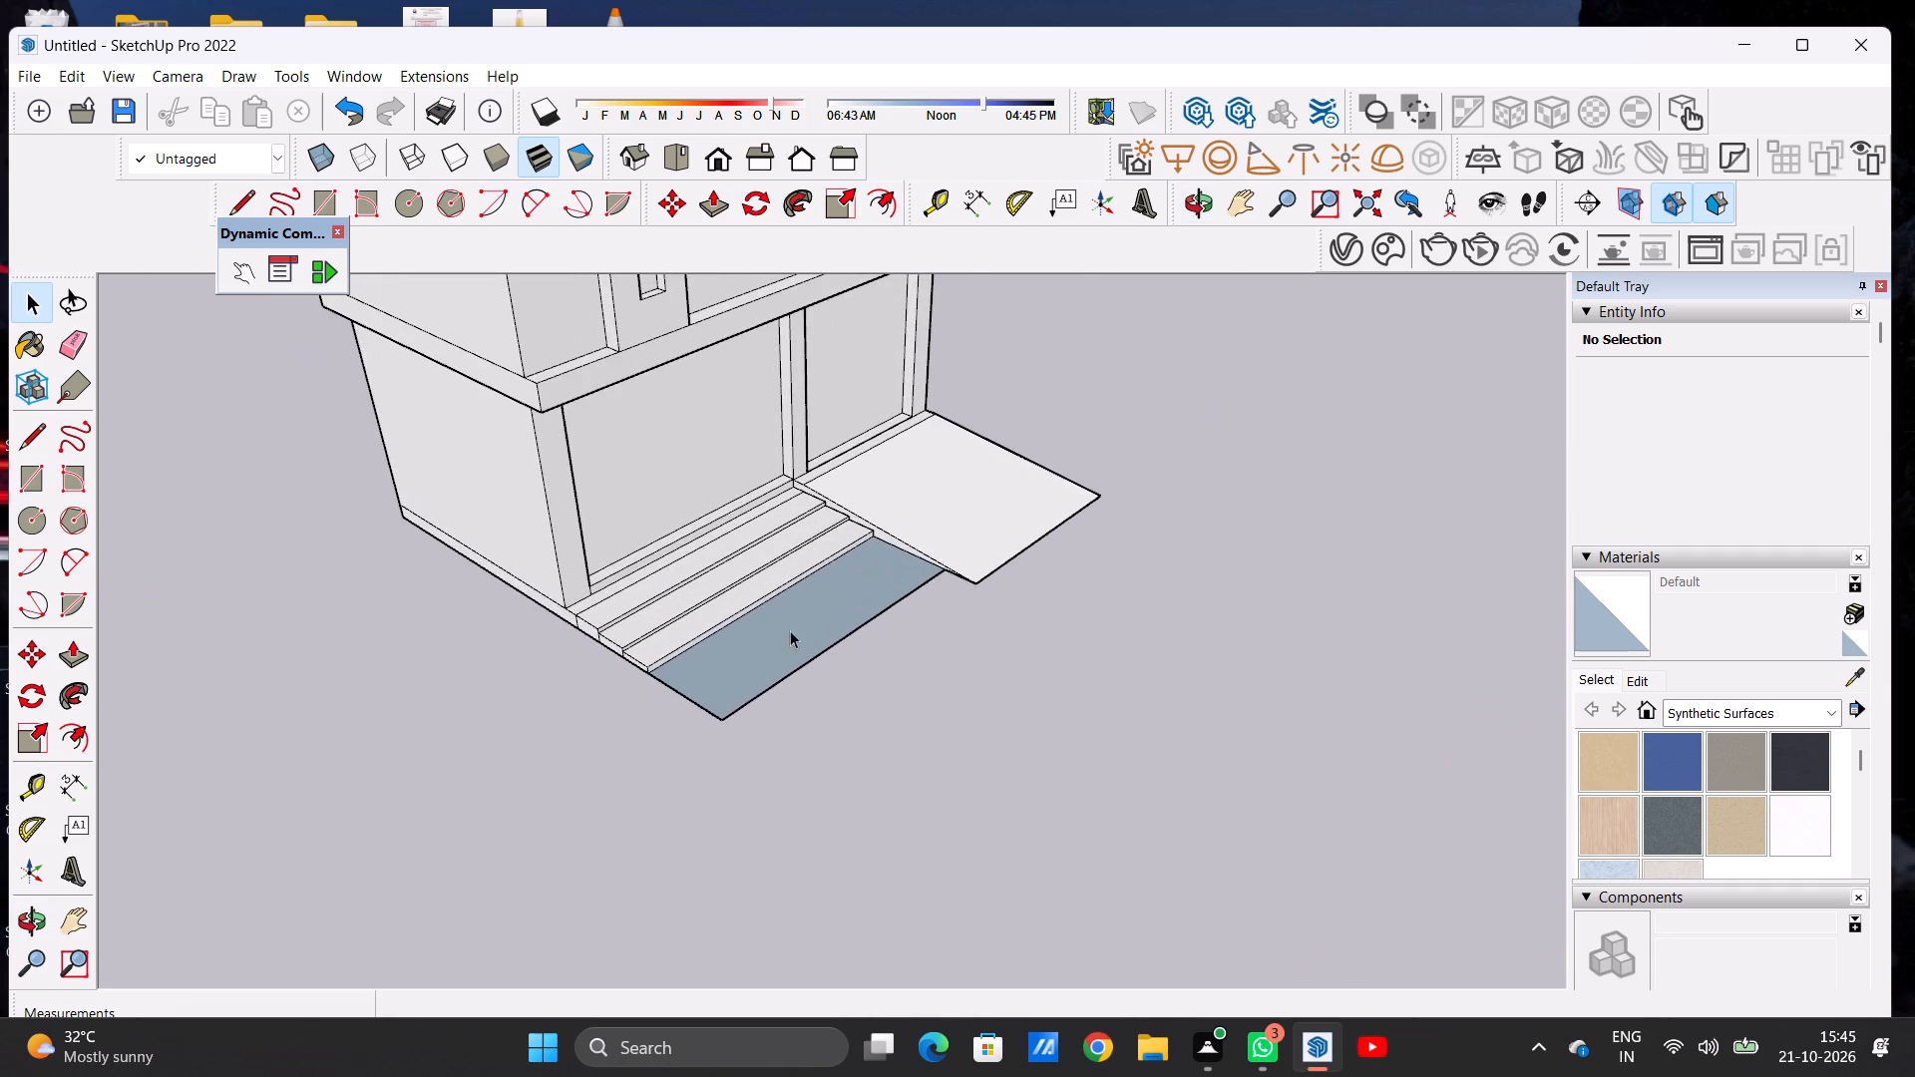
middle_click_drag(837, 629, 890, 678)
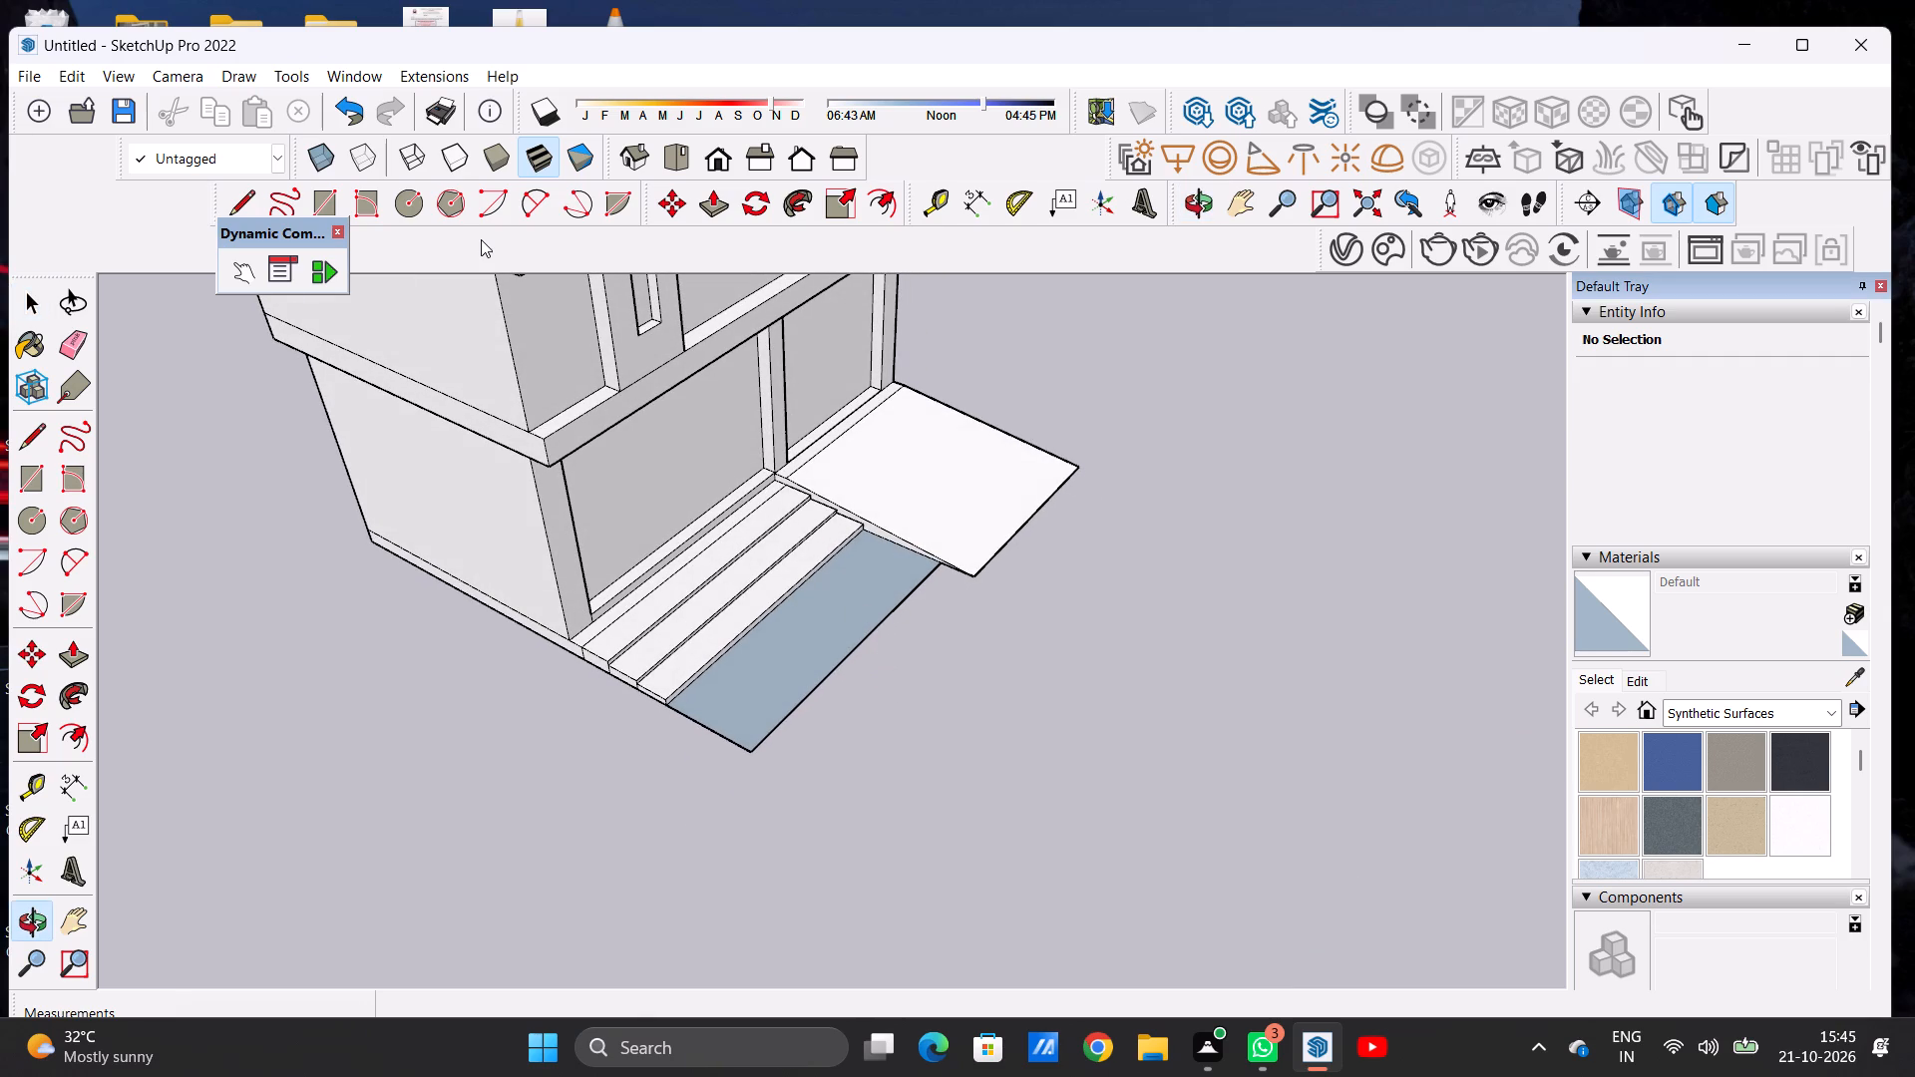
Draw a line about 14' 11" along the red axis from the ramp's front corner, and close it to the ground strip's outer corner.
key("l")
scroll(937, 603, "up", 10)
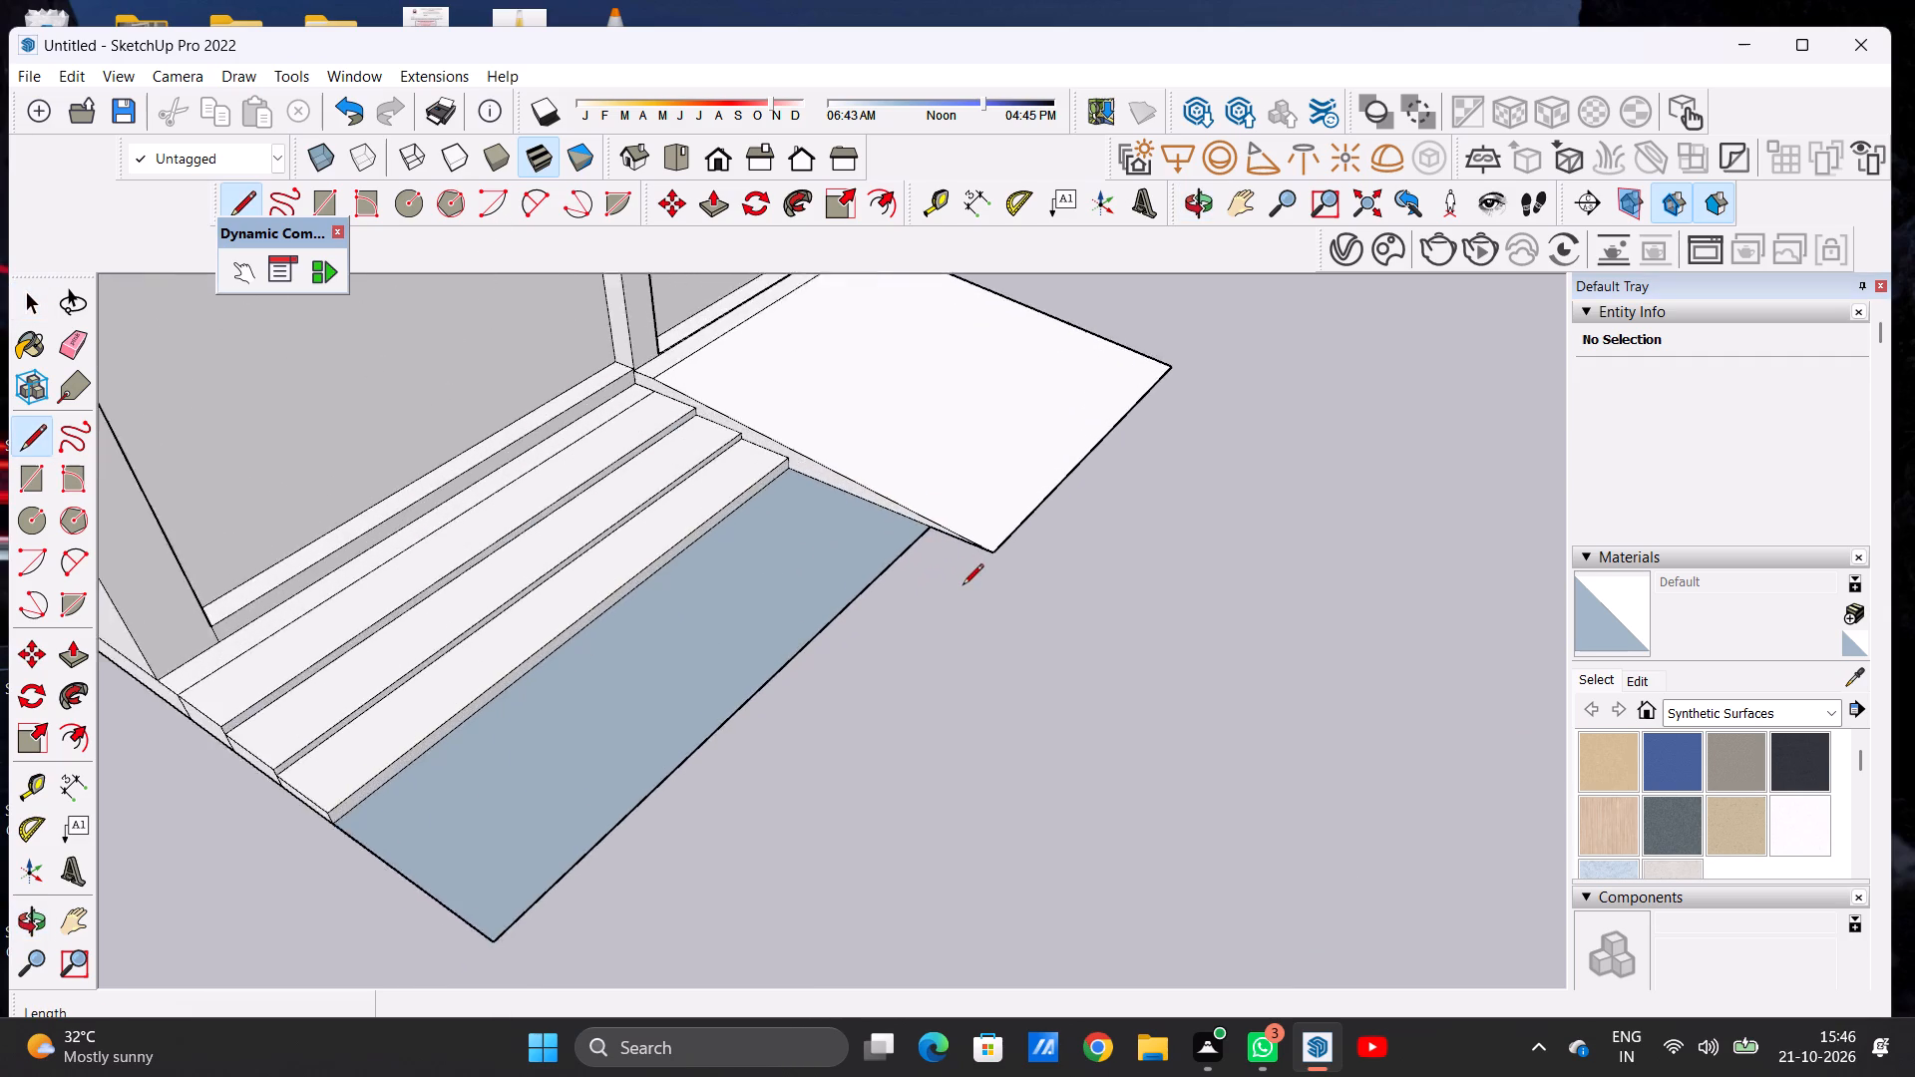
scroll(962, 586, "up", 6)
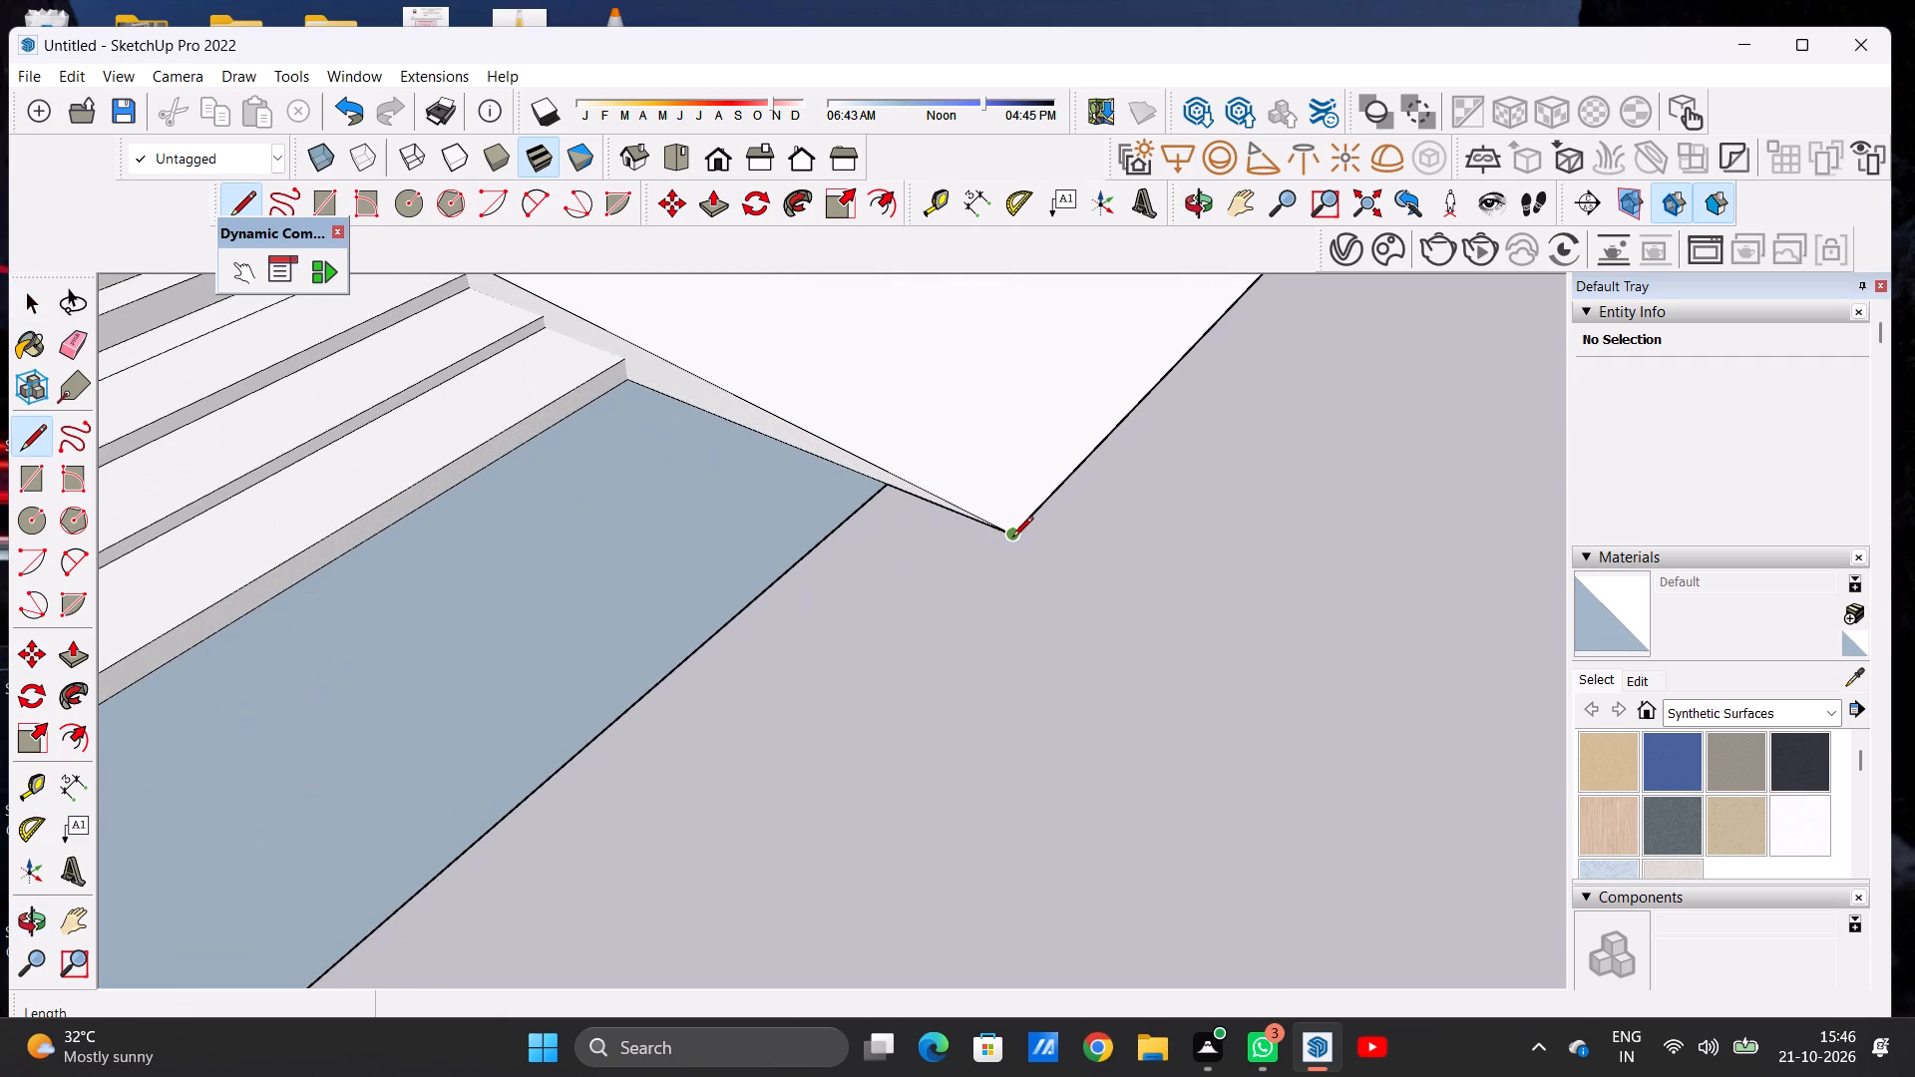
left_click(1012, 538)
scroll(904, 638, "down", 9)
scroll(949, 590, "up", 1)
scroll(949, 590, "down", 11)
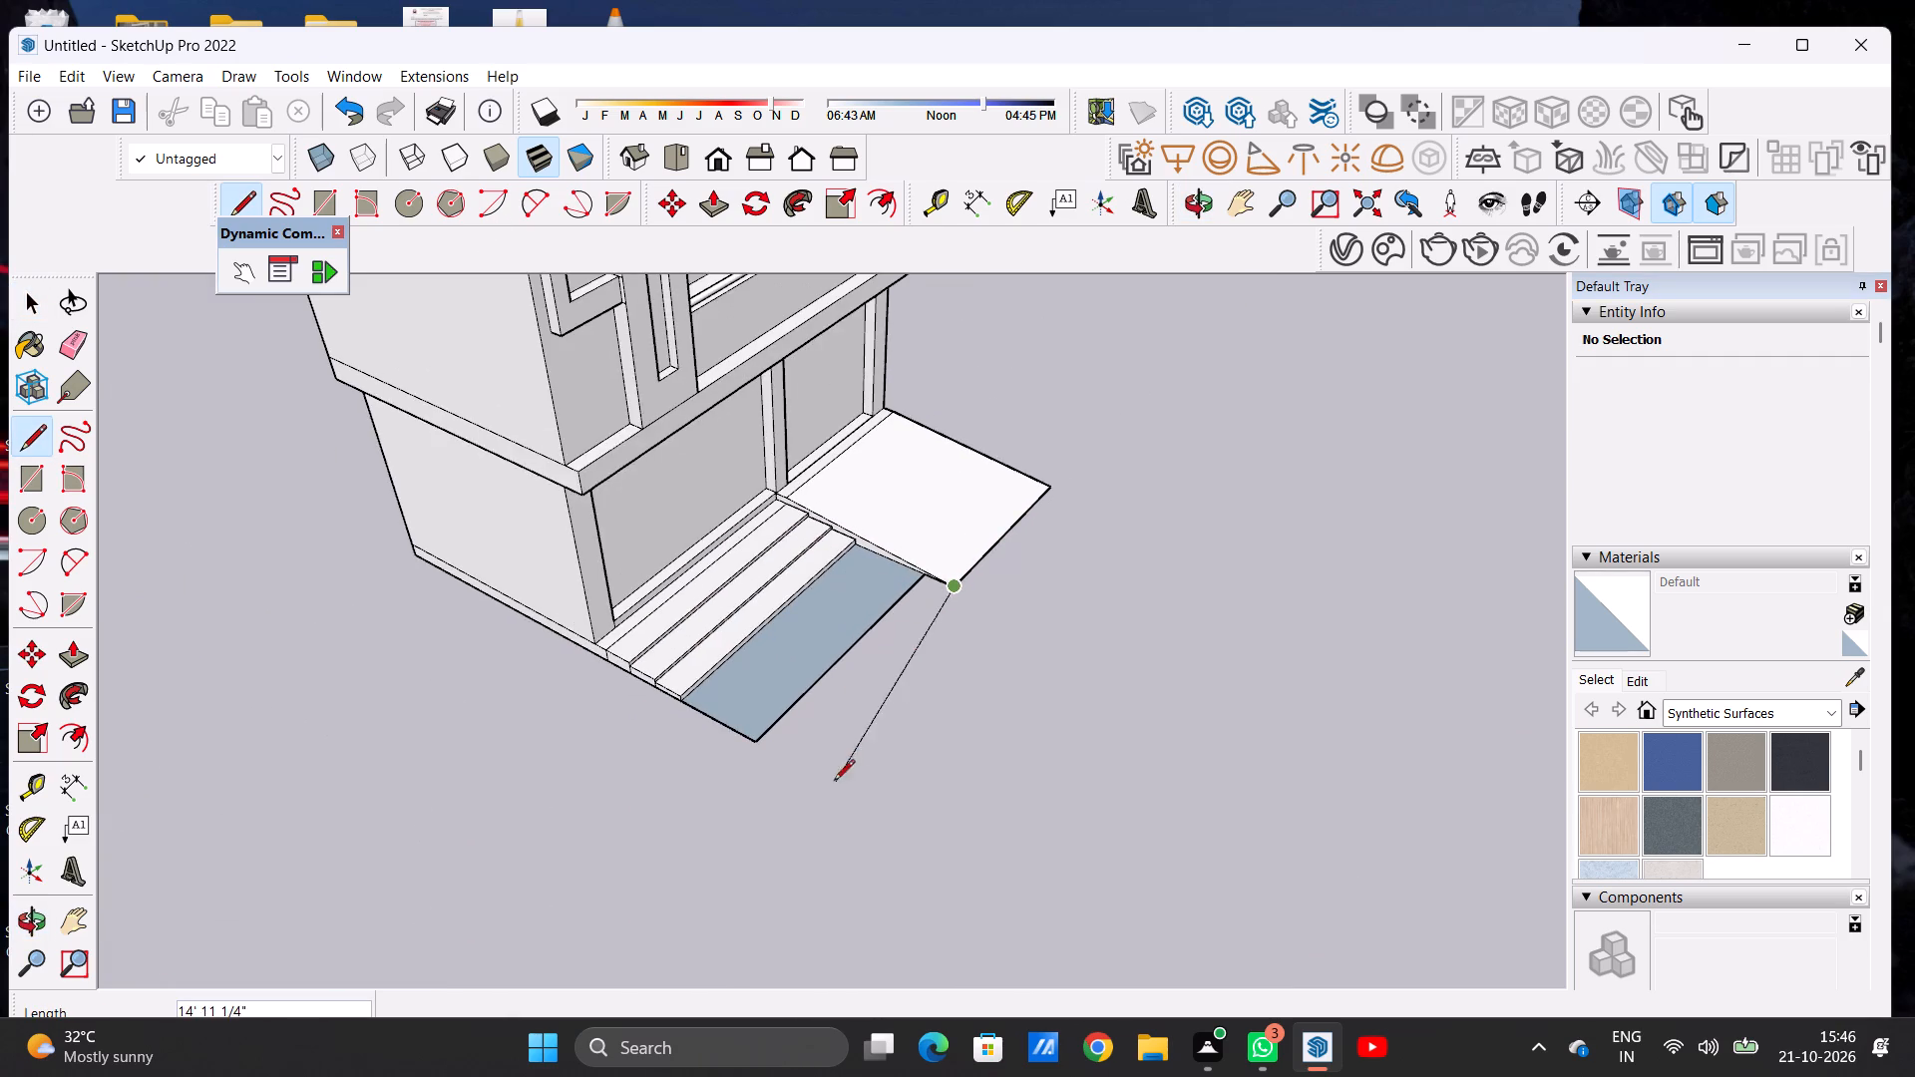
scroll(796, 776, "up", 6)
scroll(789, 774, "down", 1)
scroll(789, 774, "up", 6)
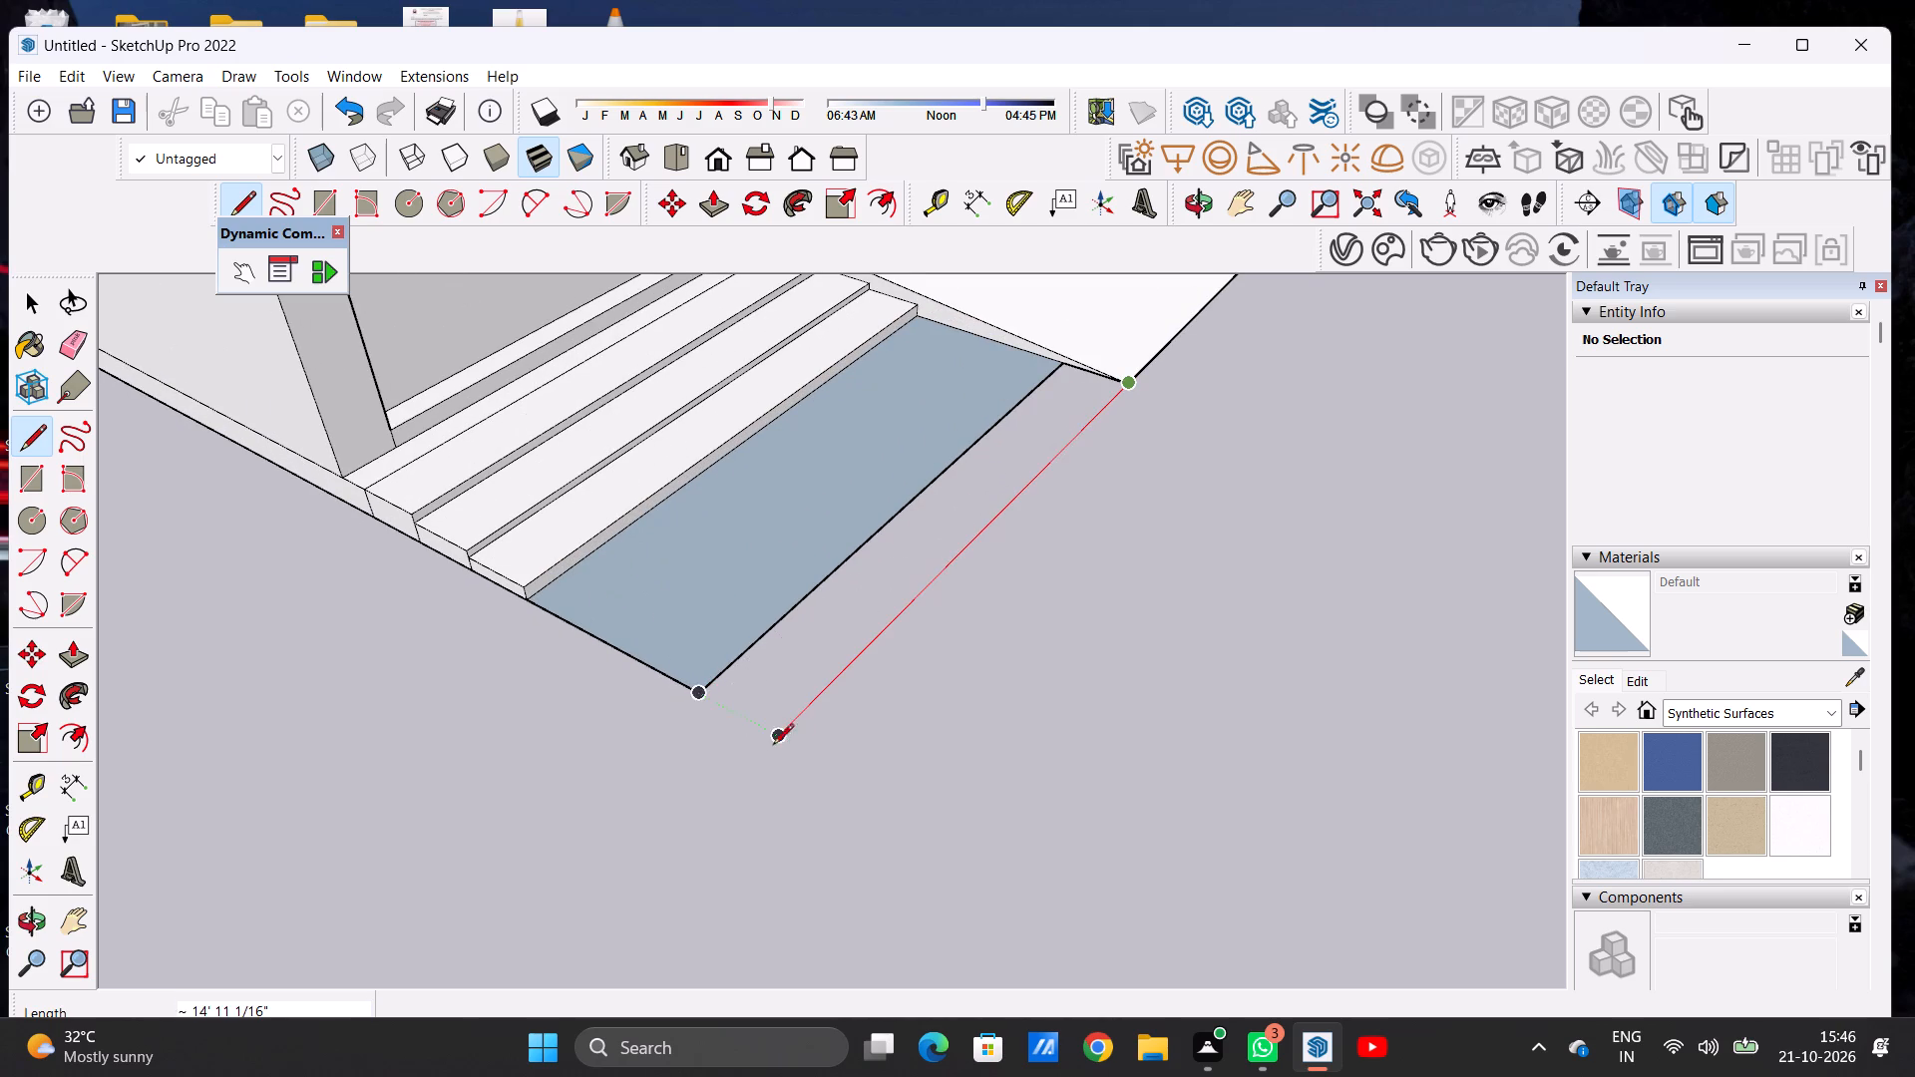
left_click(780, 739)
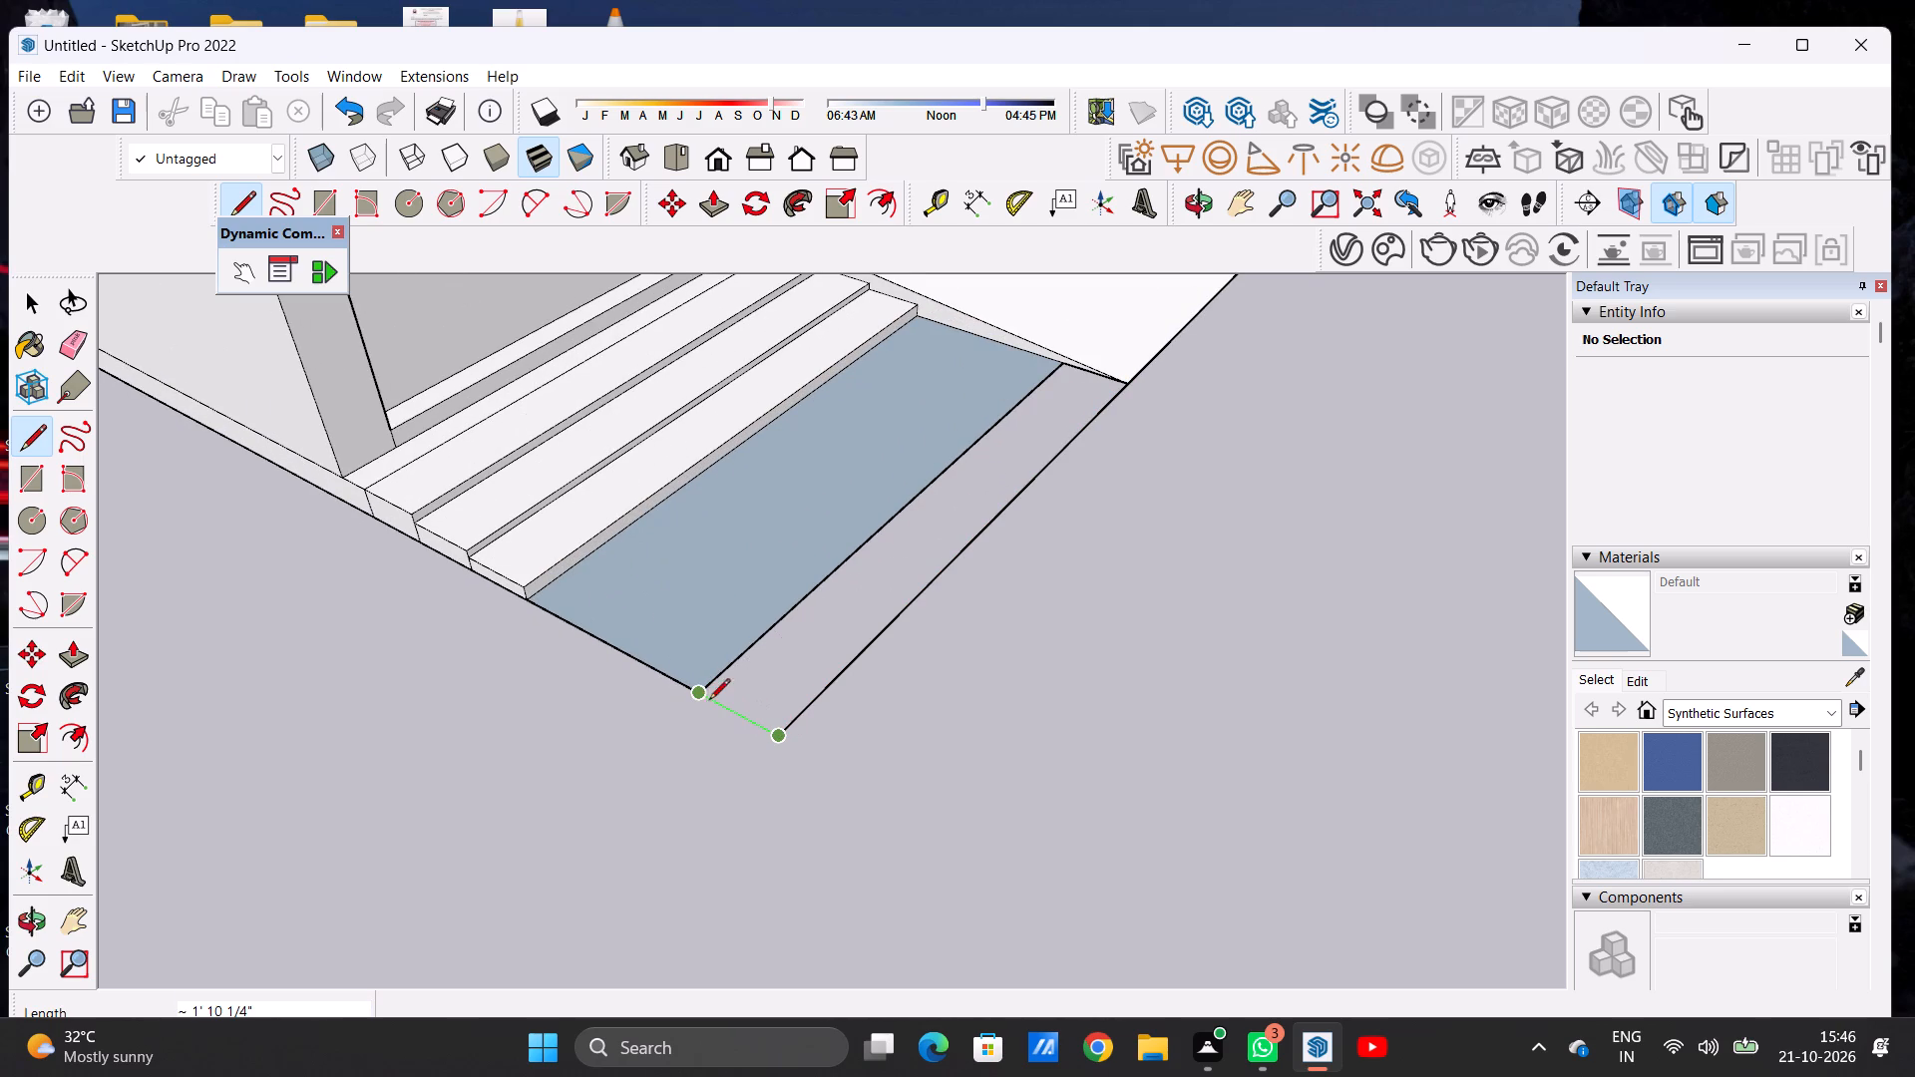
left_click(699, 694)
key("space")
Erase the inner line dividing the widened ground strip so that it forms one face.
scroll(1024, 811, "down", 4)
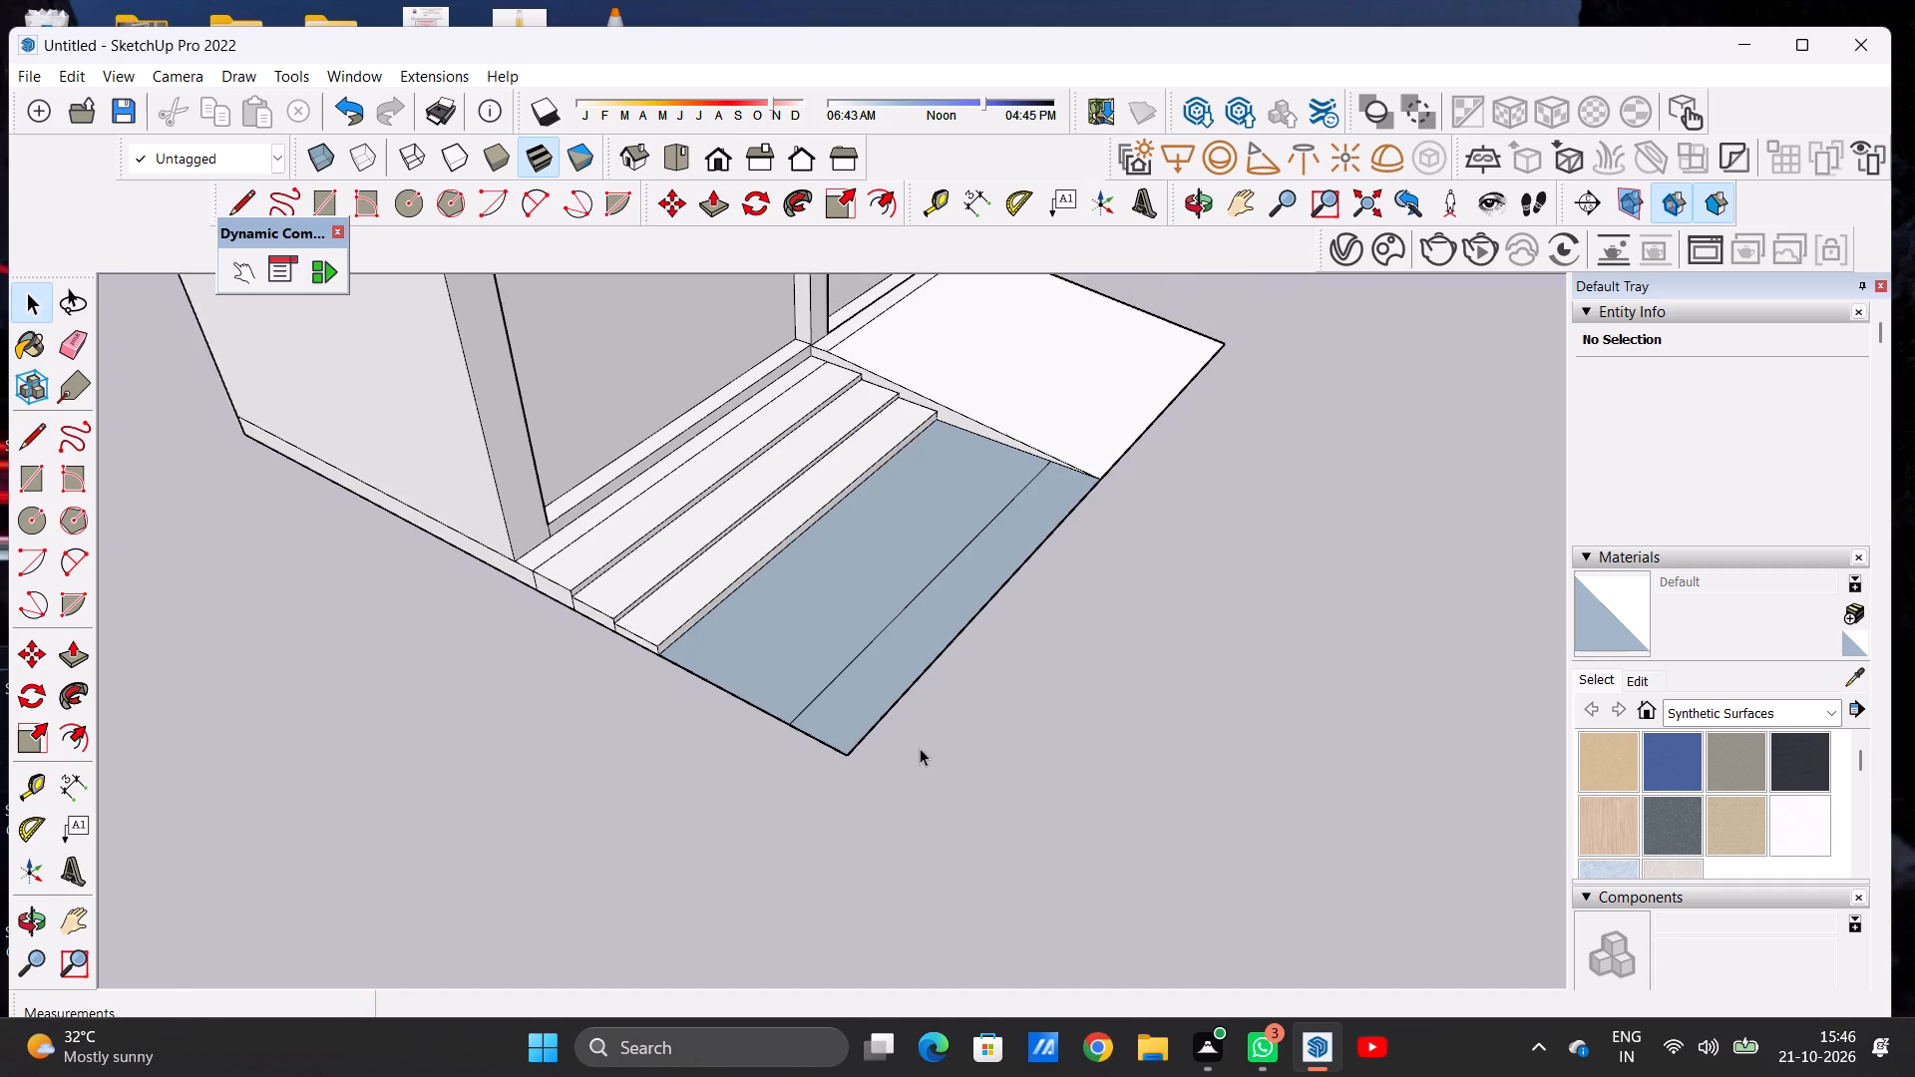
scroll(905, 724, "up", 3)
key("e")
left_click_drag(802, 649, 815, 668)
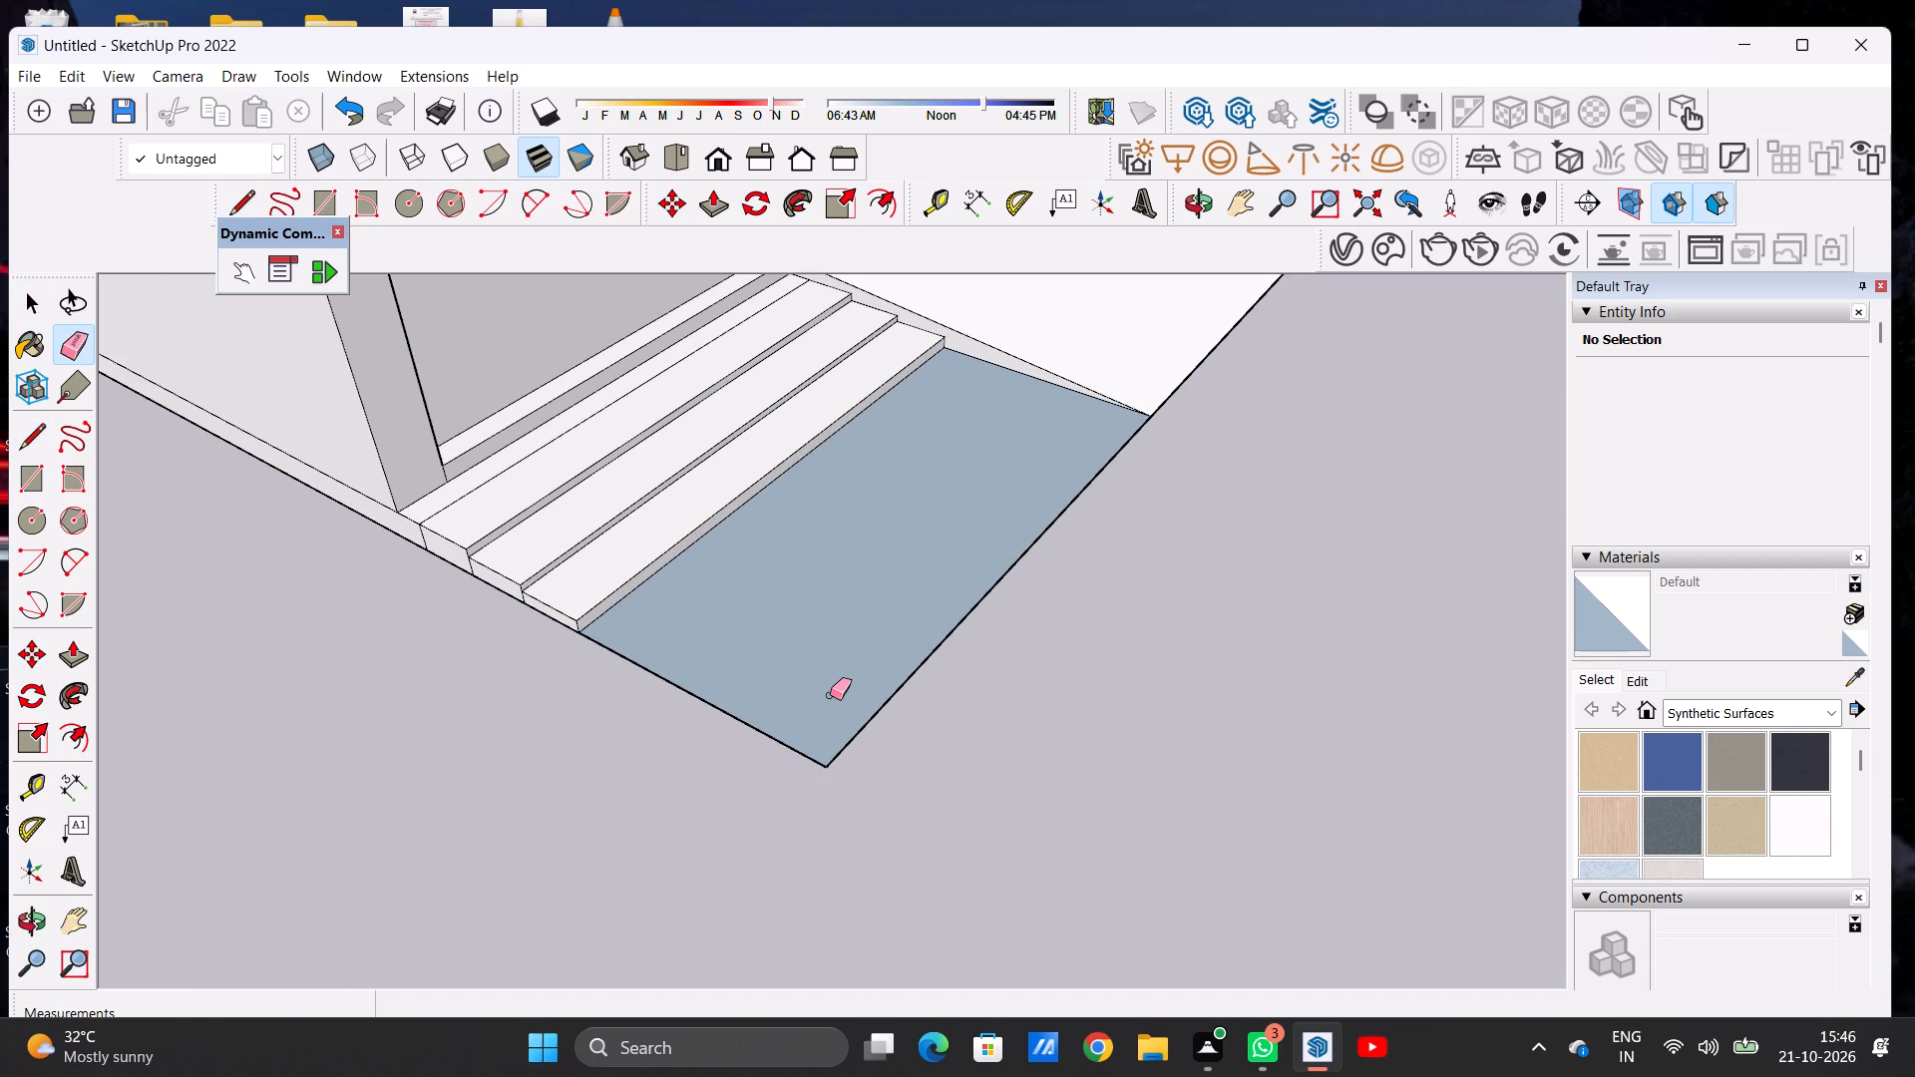
key("space")
Paint the ground strip in front of the entrance steps with Quartz Light Grey from the Synthetic Surfaces materials.
scroll(830, 695, "down", 10)
scroll(852, 707, "up", 1)
scroll(856, 707, "down", 10)
middle_click_drag(1057, 694, 749, 667)
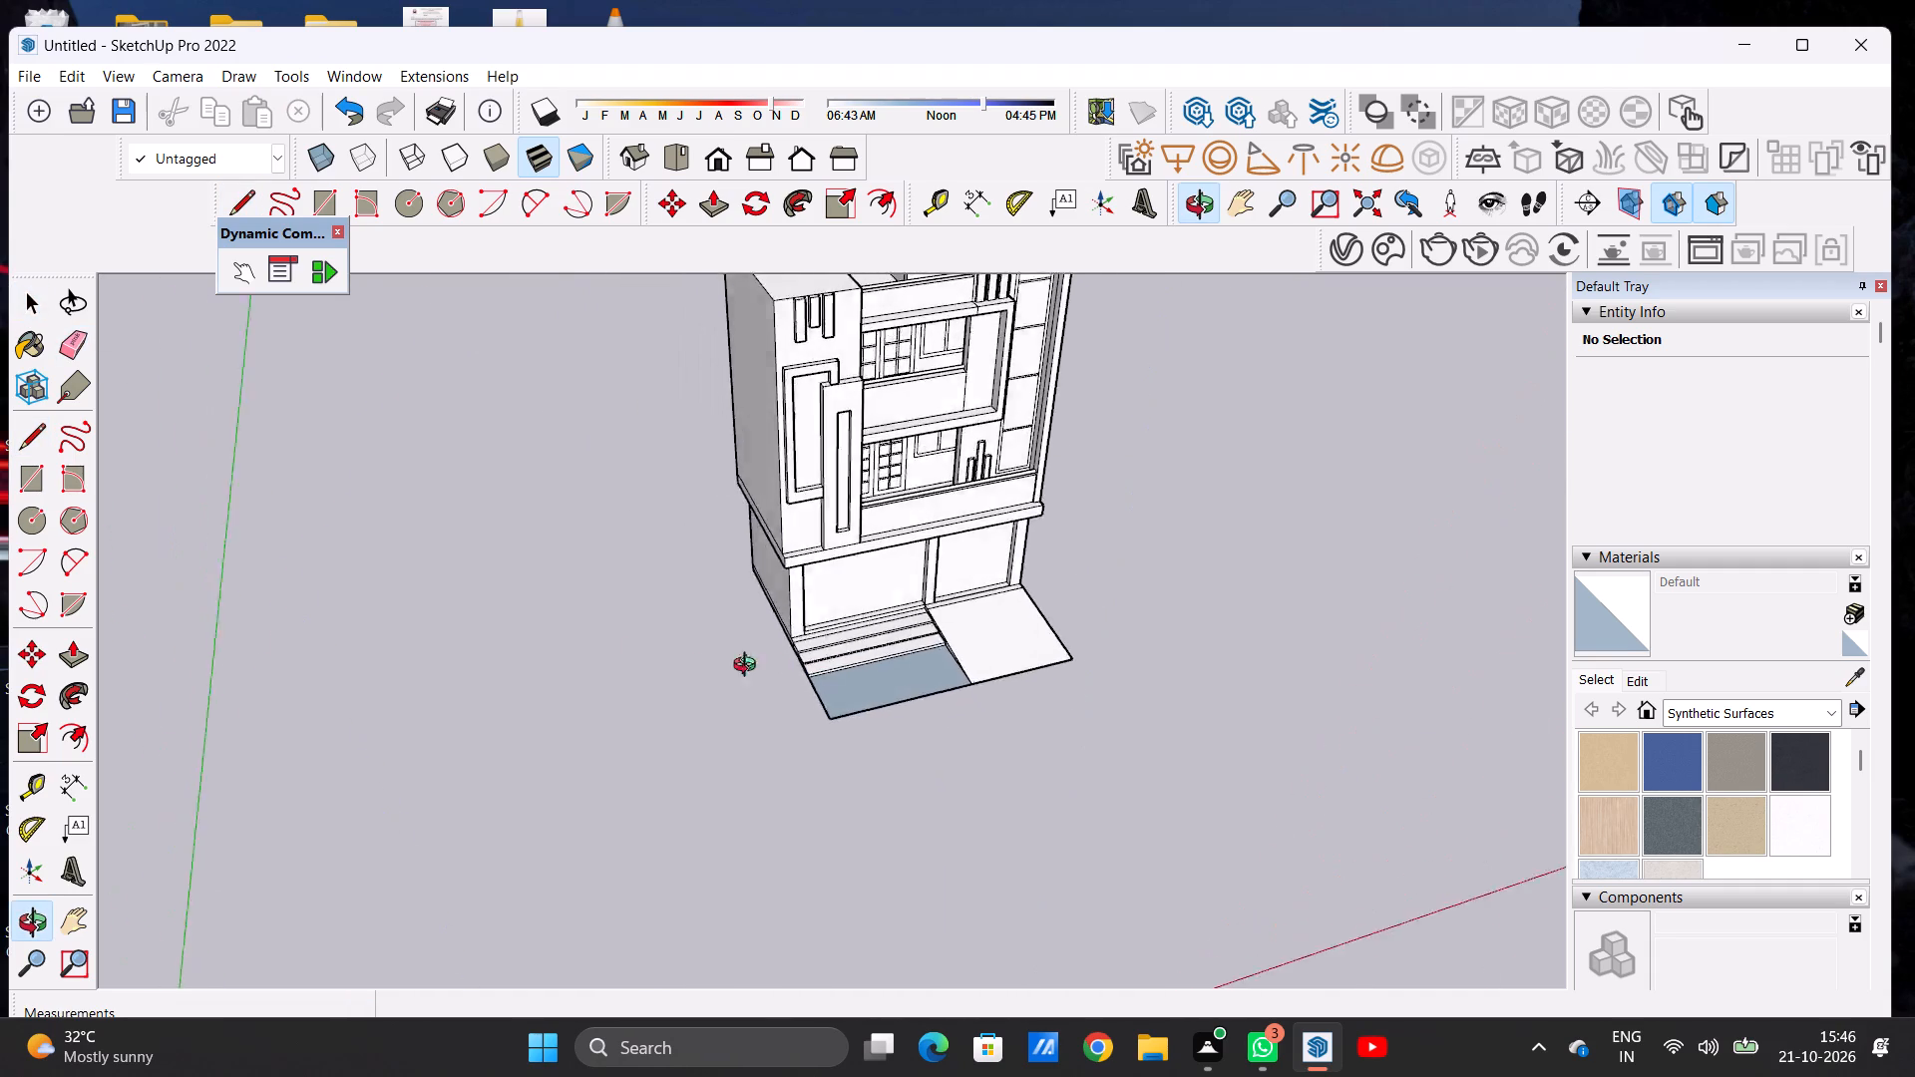
middle_click_drag(749, 667, 577, 646)
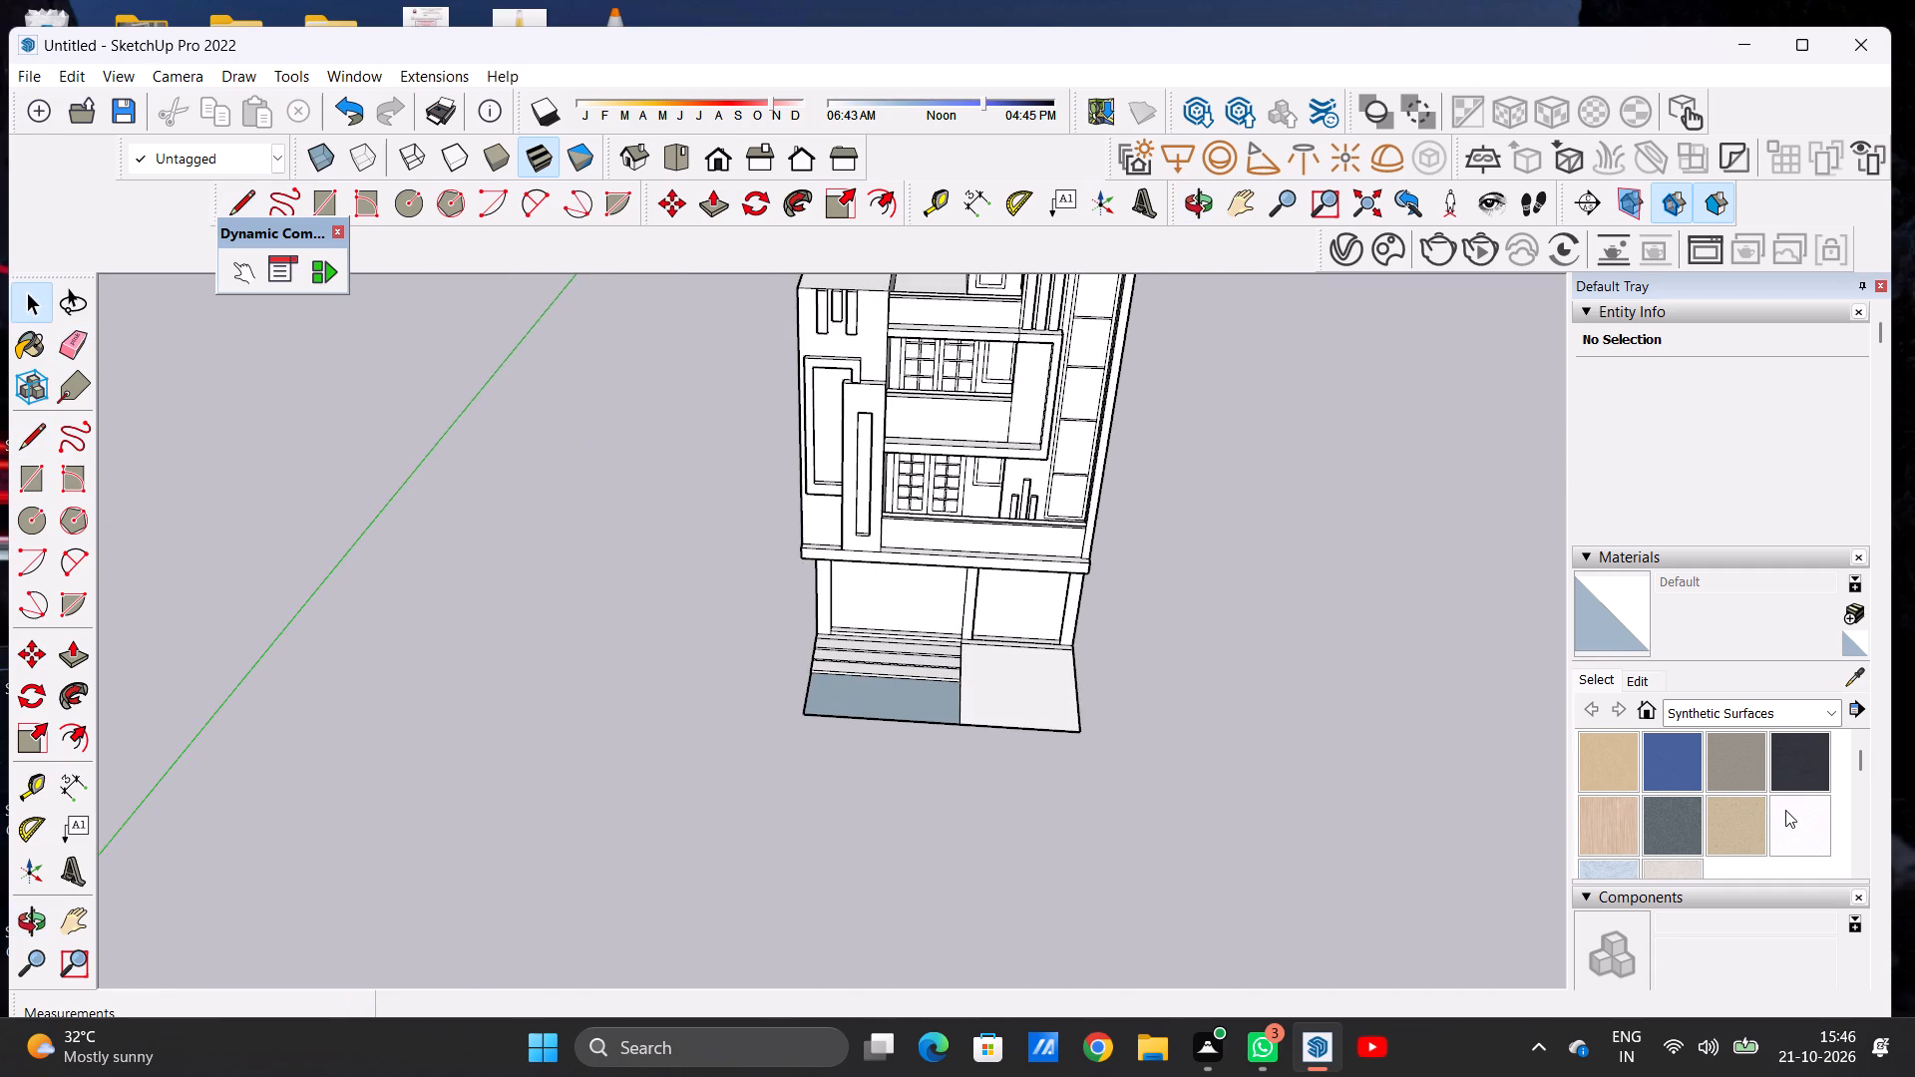
left_click(1785, 810)
scroll(907, 701, "up", 13)
left_click(896, 753)
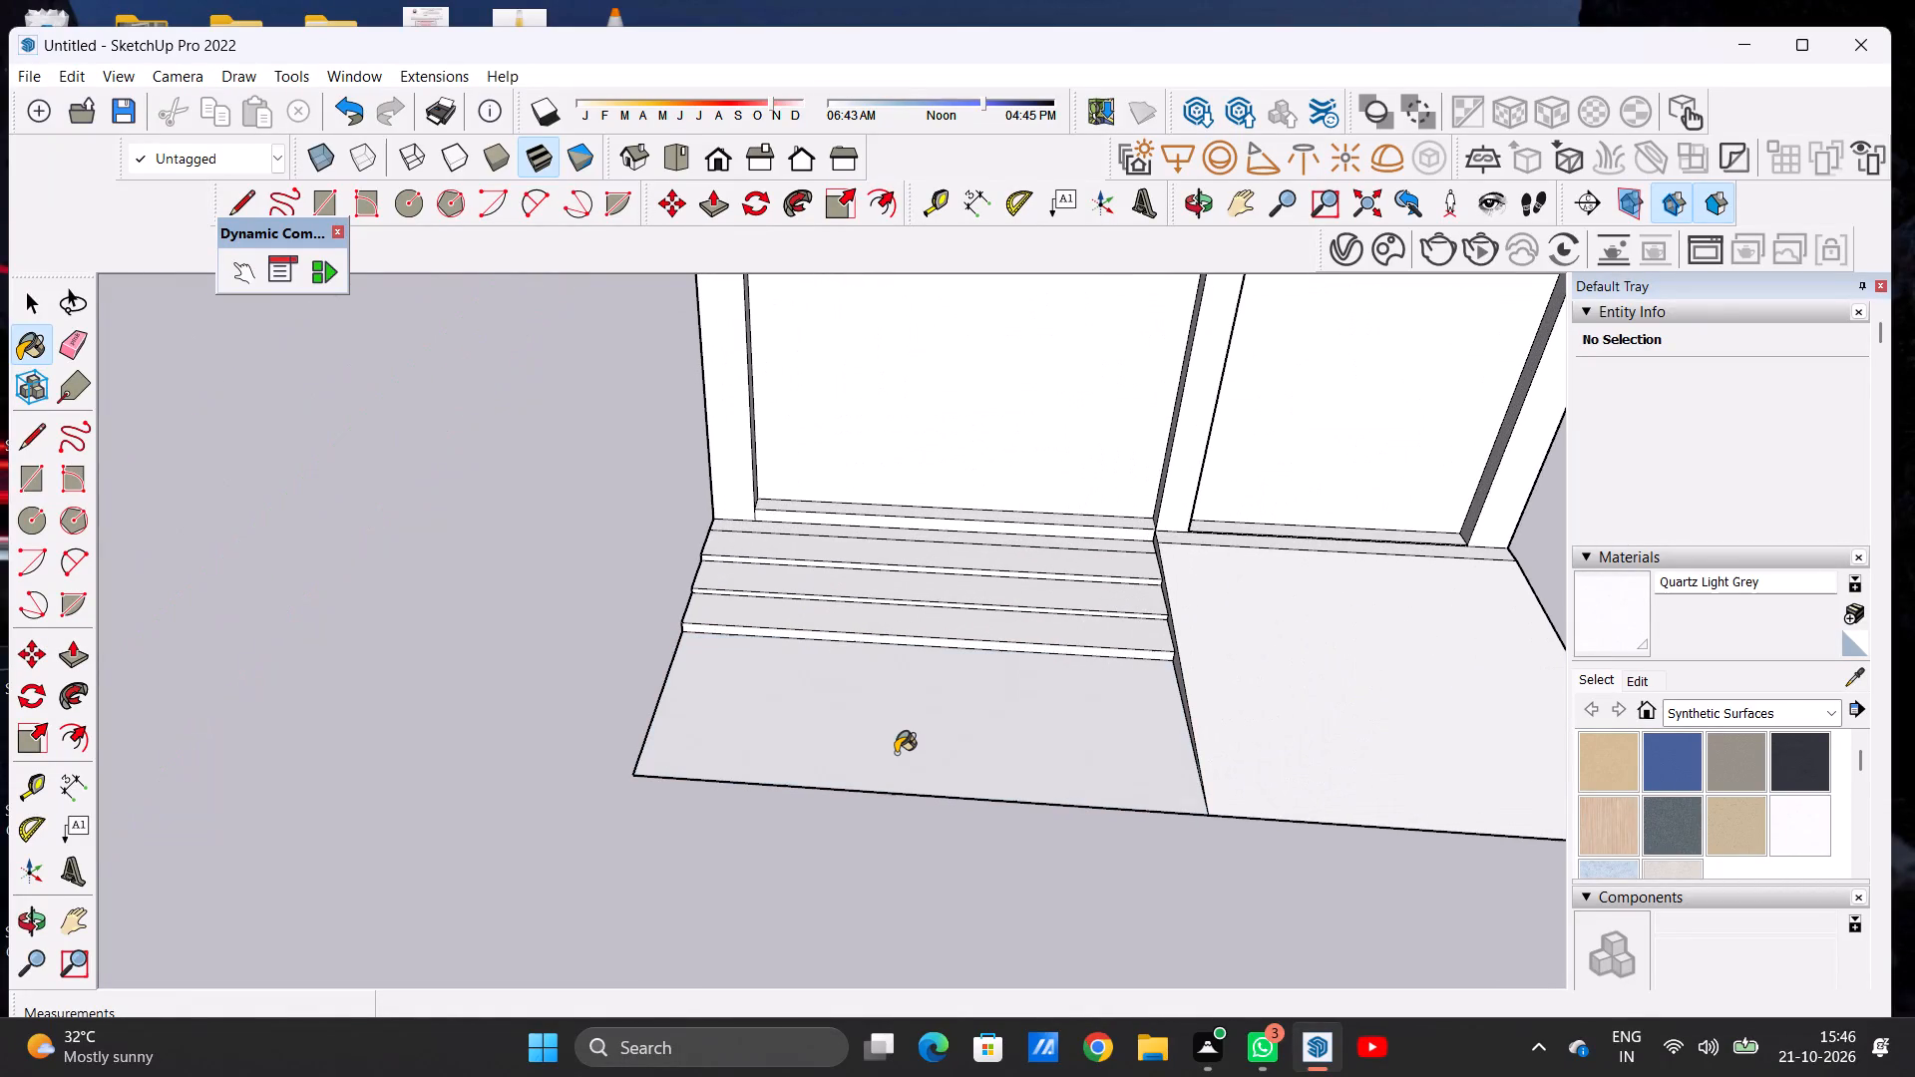
key("space")
Examine the painted ground strip, entrance steps and ramp together with the whole house front, from the side, above and front.
scroll(765, 737, "down", 2)
scroll(776, 737, "up", 1)
scroll(818, 745, "down", 1)
middle_click_drag(1054, 738, 1314, 678)
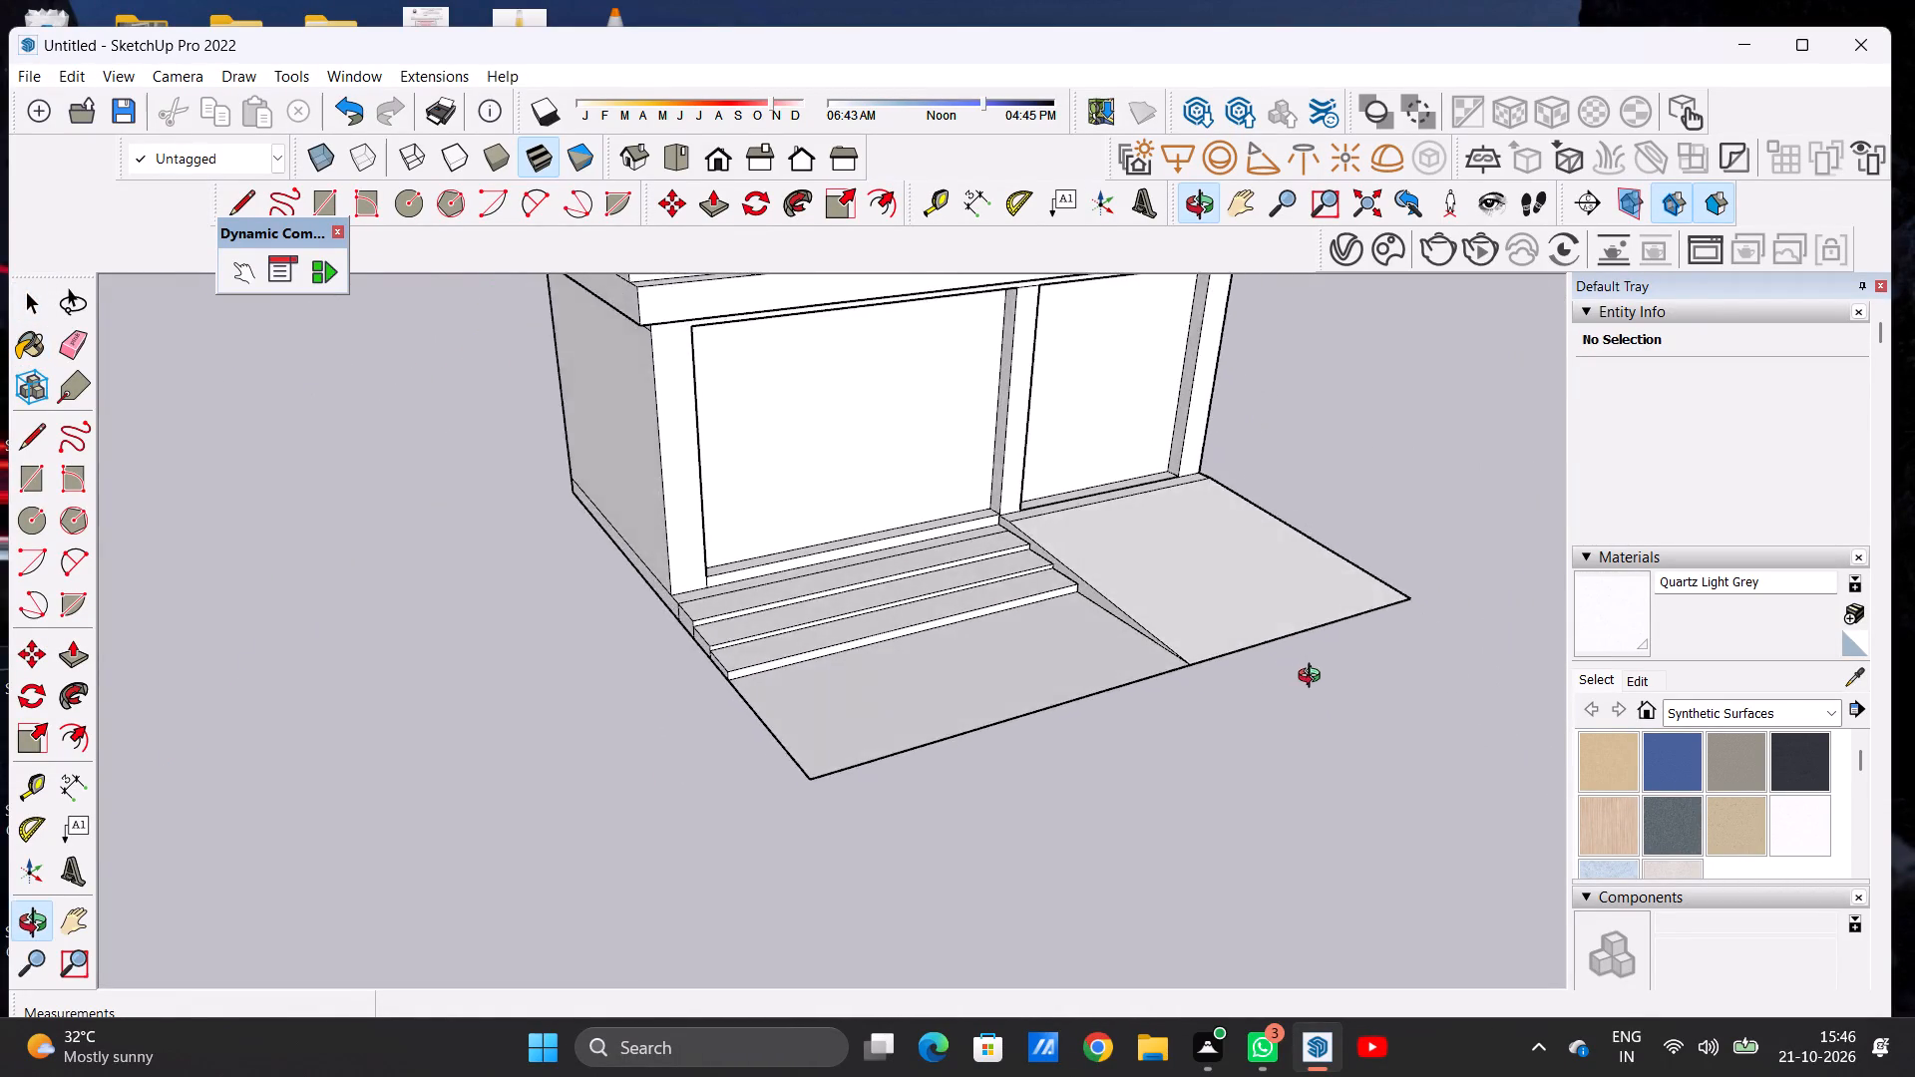
middle_click_drag(1314, 678, 993, 639)
scroll(964, 675, "down", 15)
scroll(1039, 599, "up", 1)
middle_click_drag(1054, 646, 1074, 621)
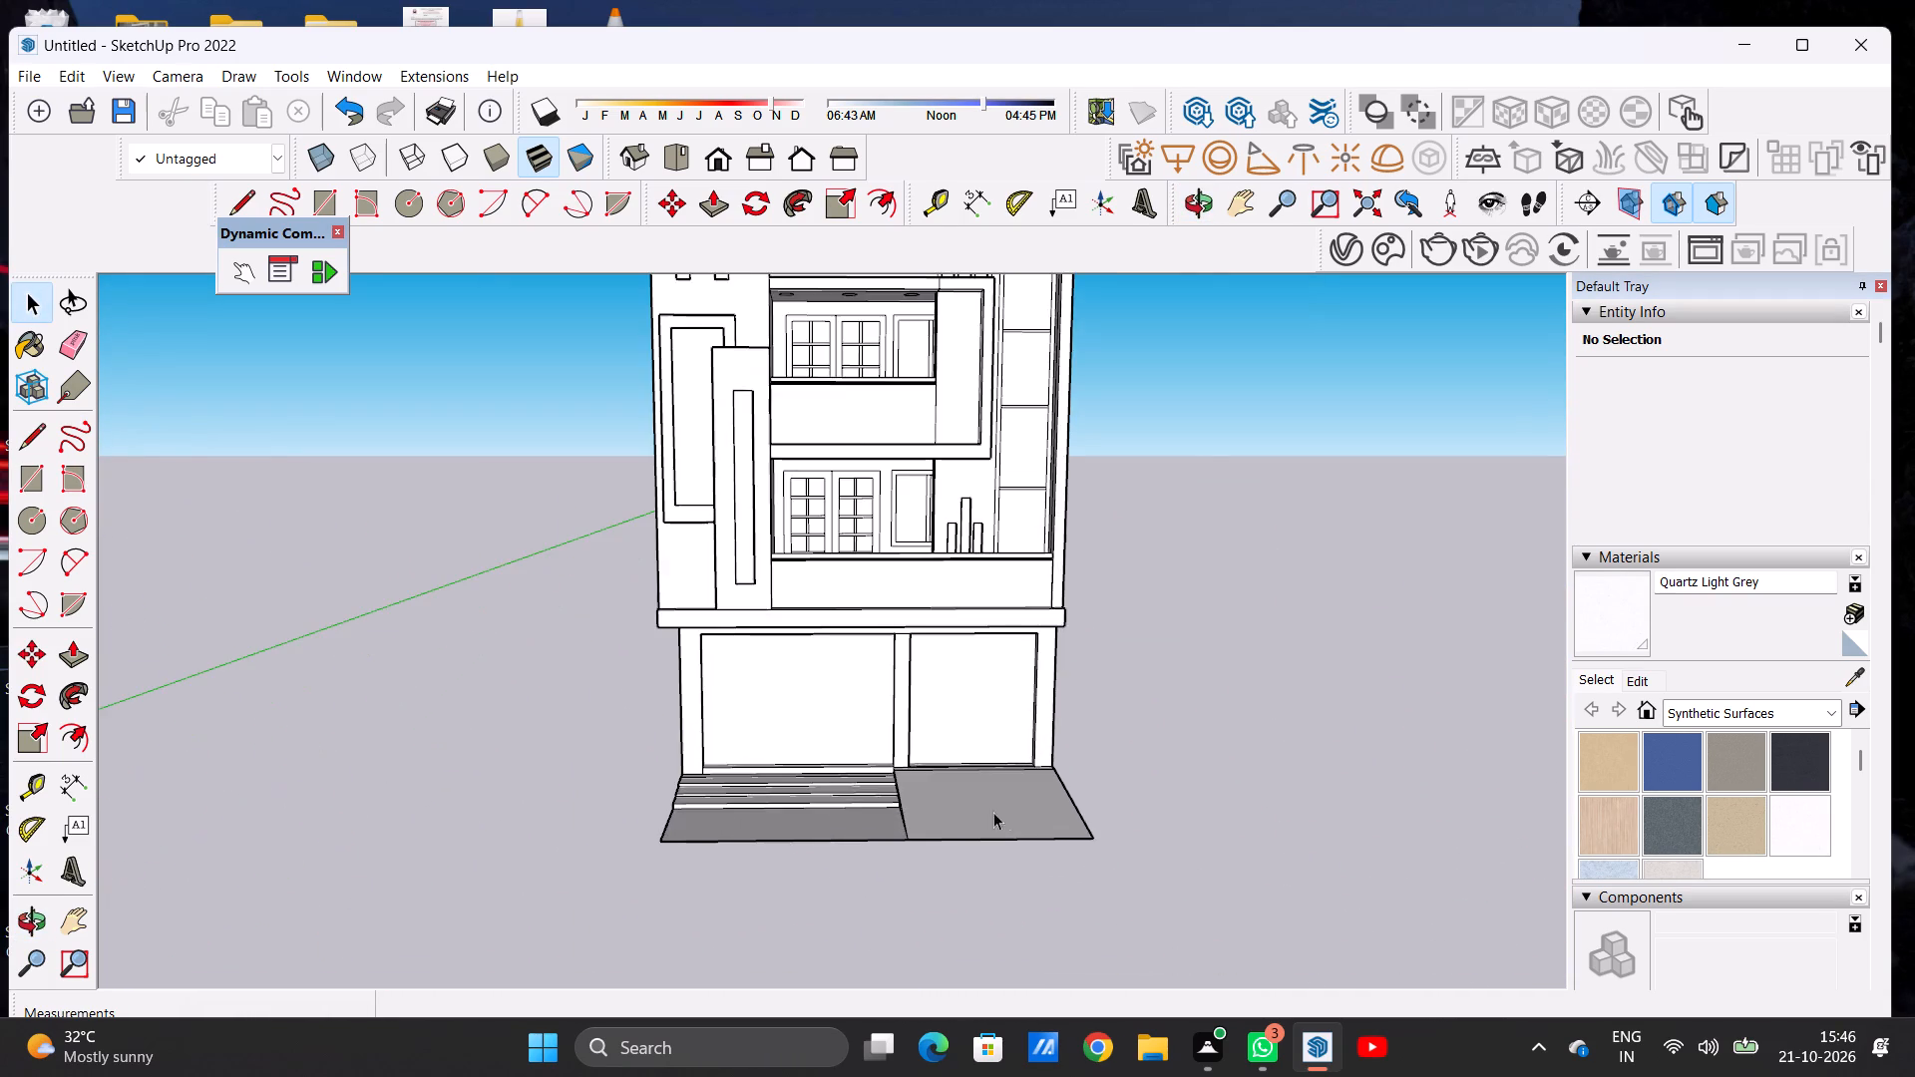
scroll(808, 779, "up", 5)
scroll(802, 777, "down", 1)
middle_click_drag(812, 716, 809, 850)
scroll(811, 836, "up", 9)
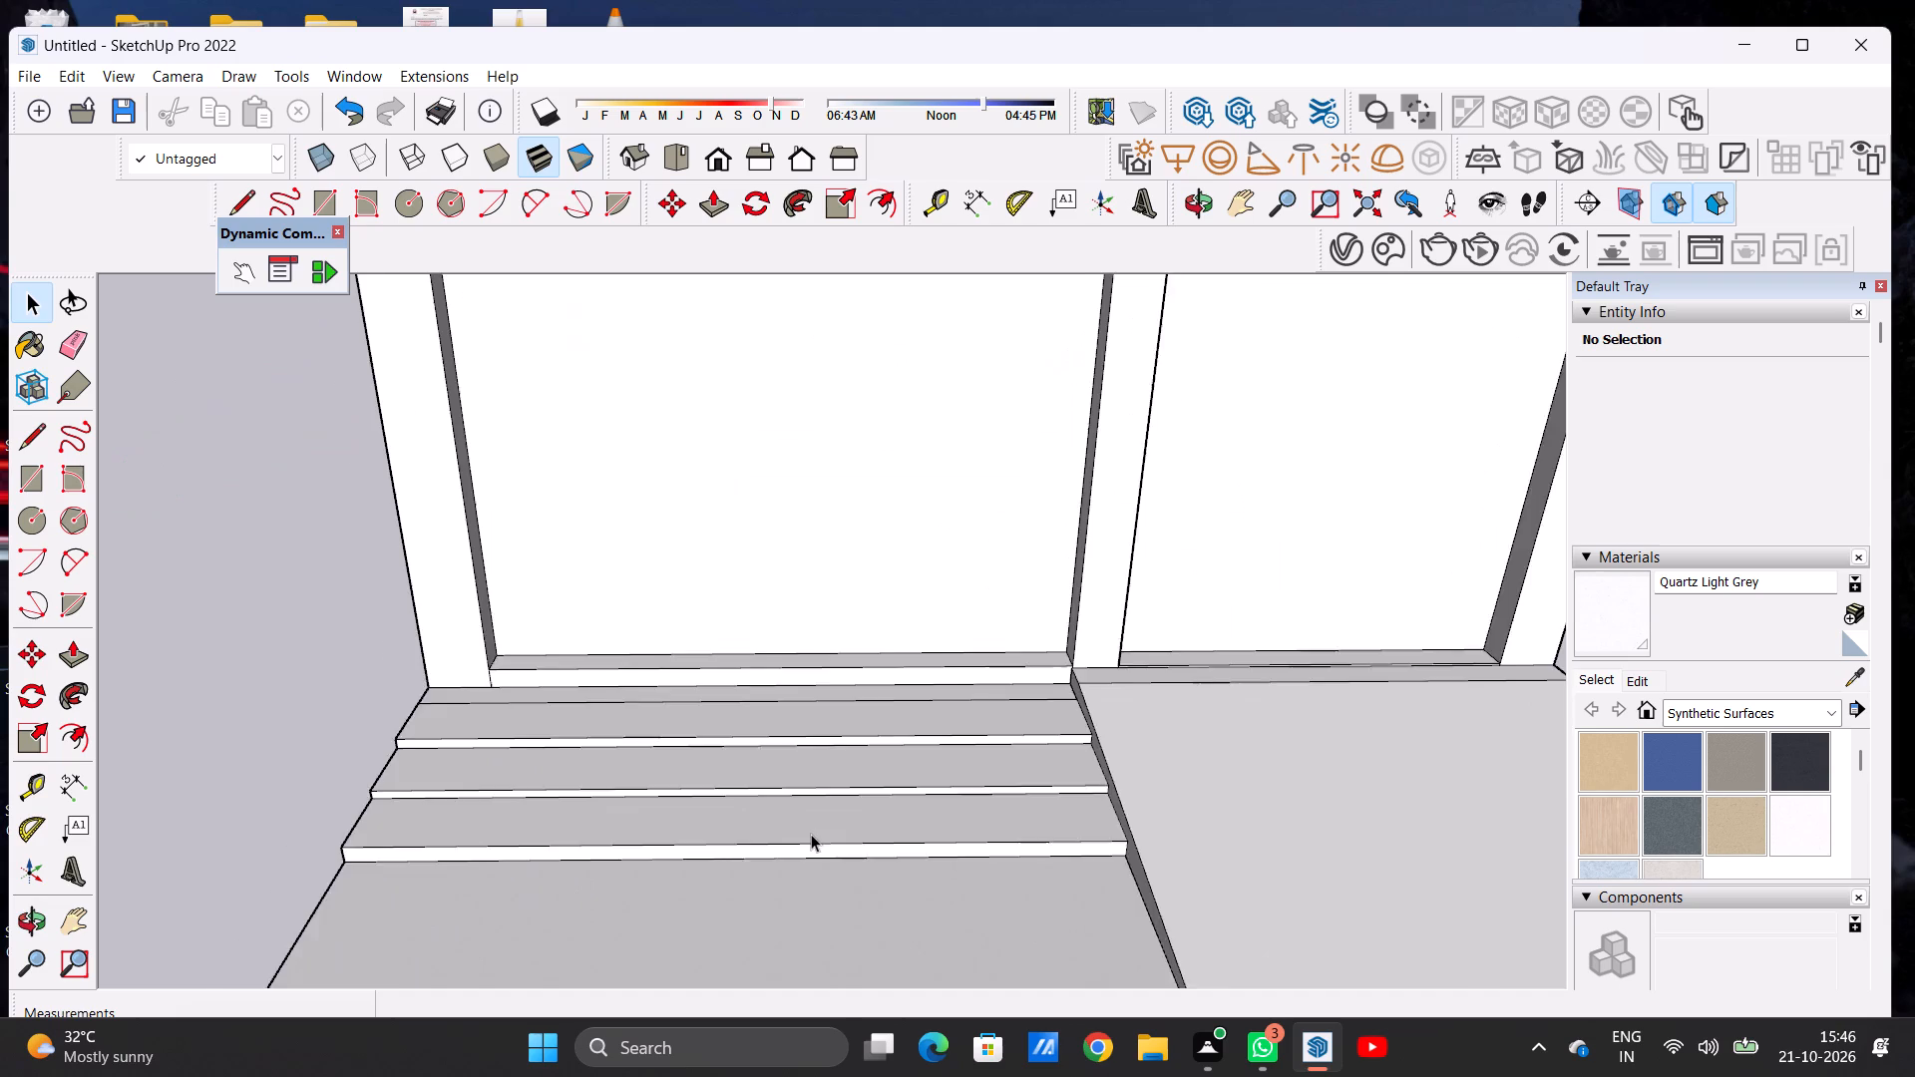
scroll(811, 834, "up", 3)
scroll(828, 834, "down", 20)
scroll(828, 834, "down", 4)
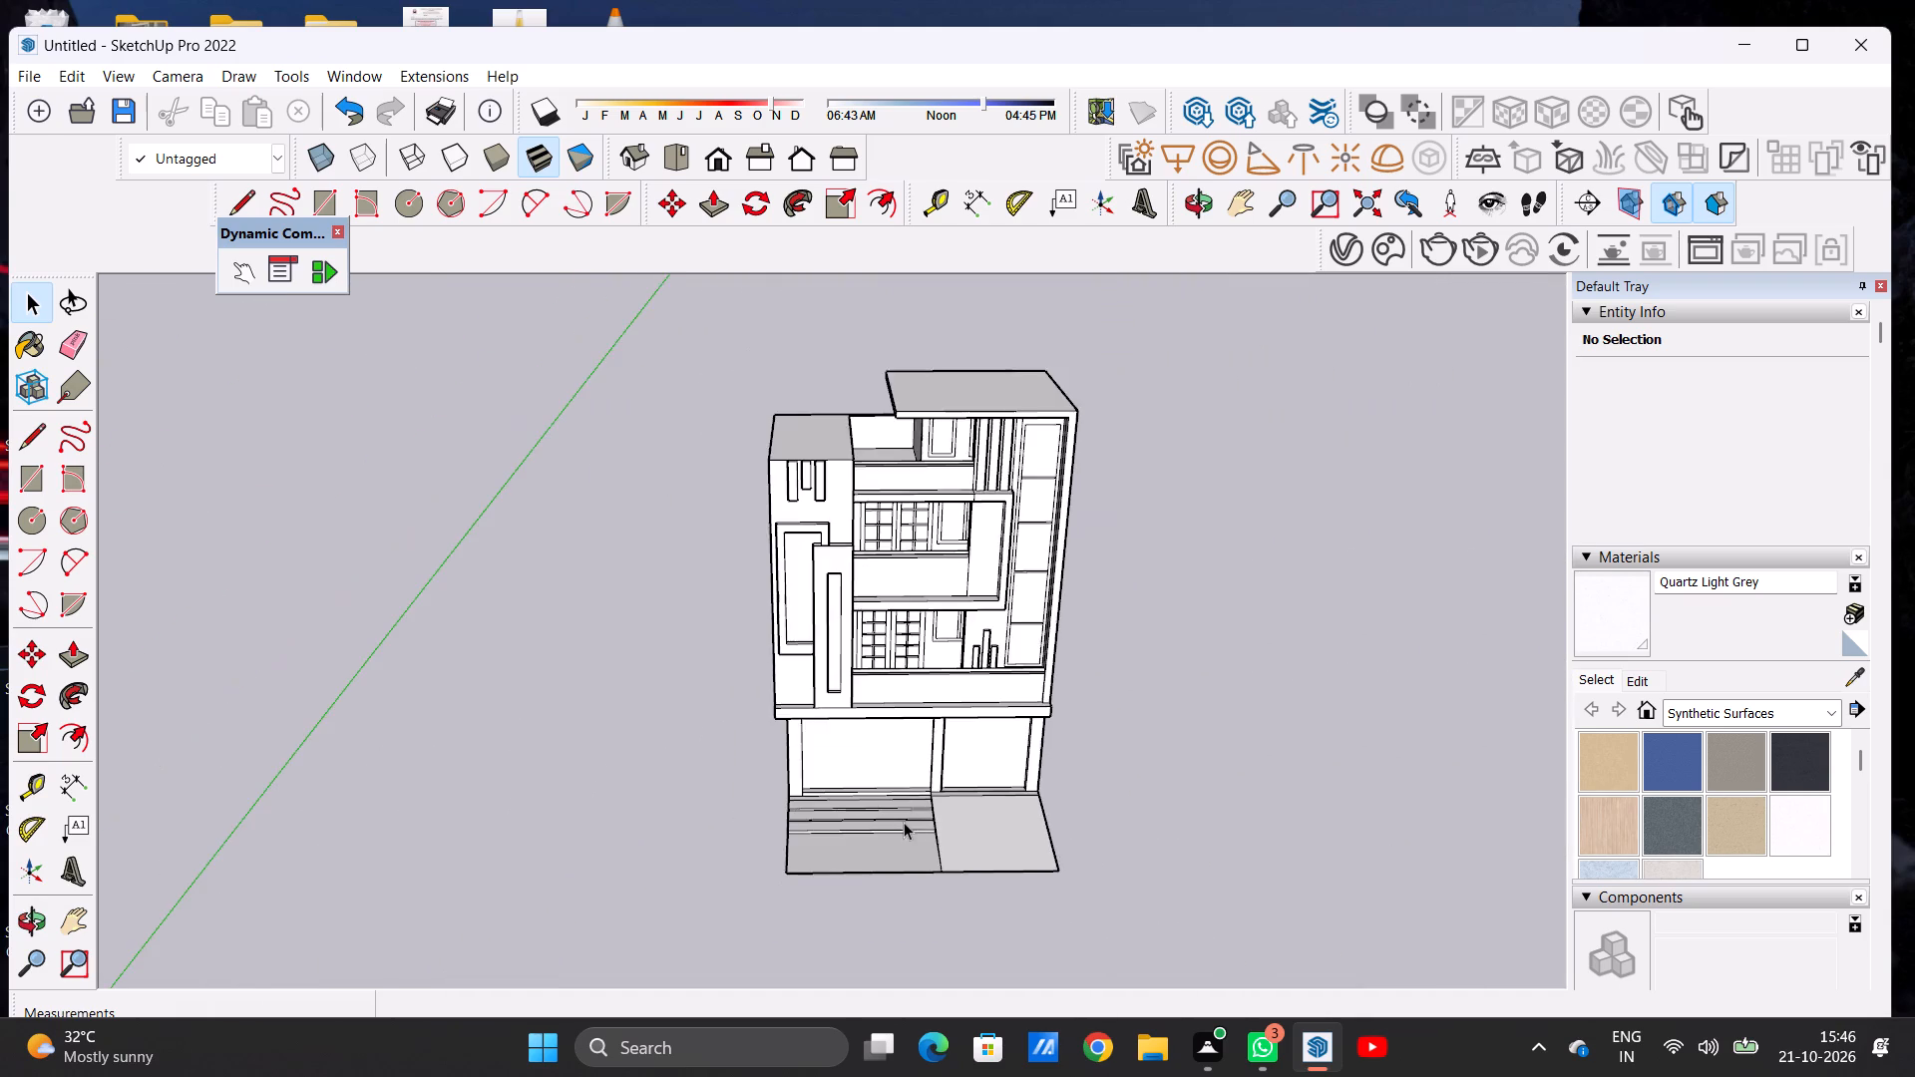
middle_click_drag(907, 857, 896, 768)
scroll(911, 804, "up", 7)
scroll(978, 859, "up", 1)
middle_click_drag(978, 859, 923, 761)
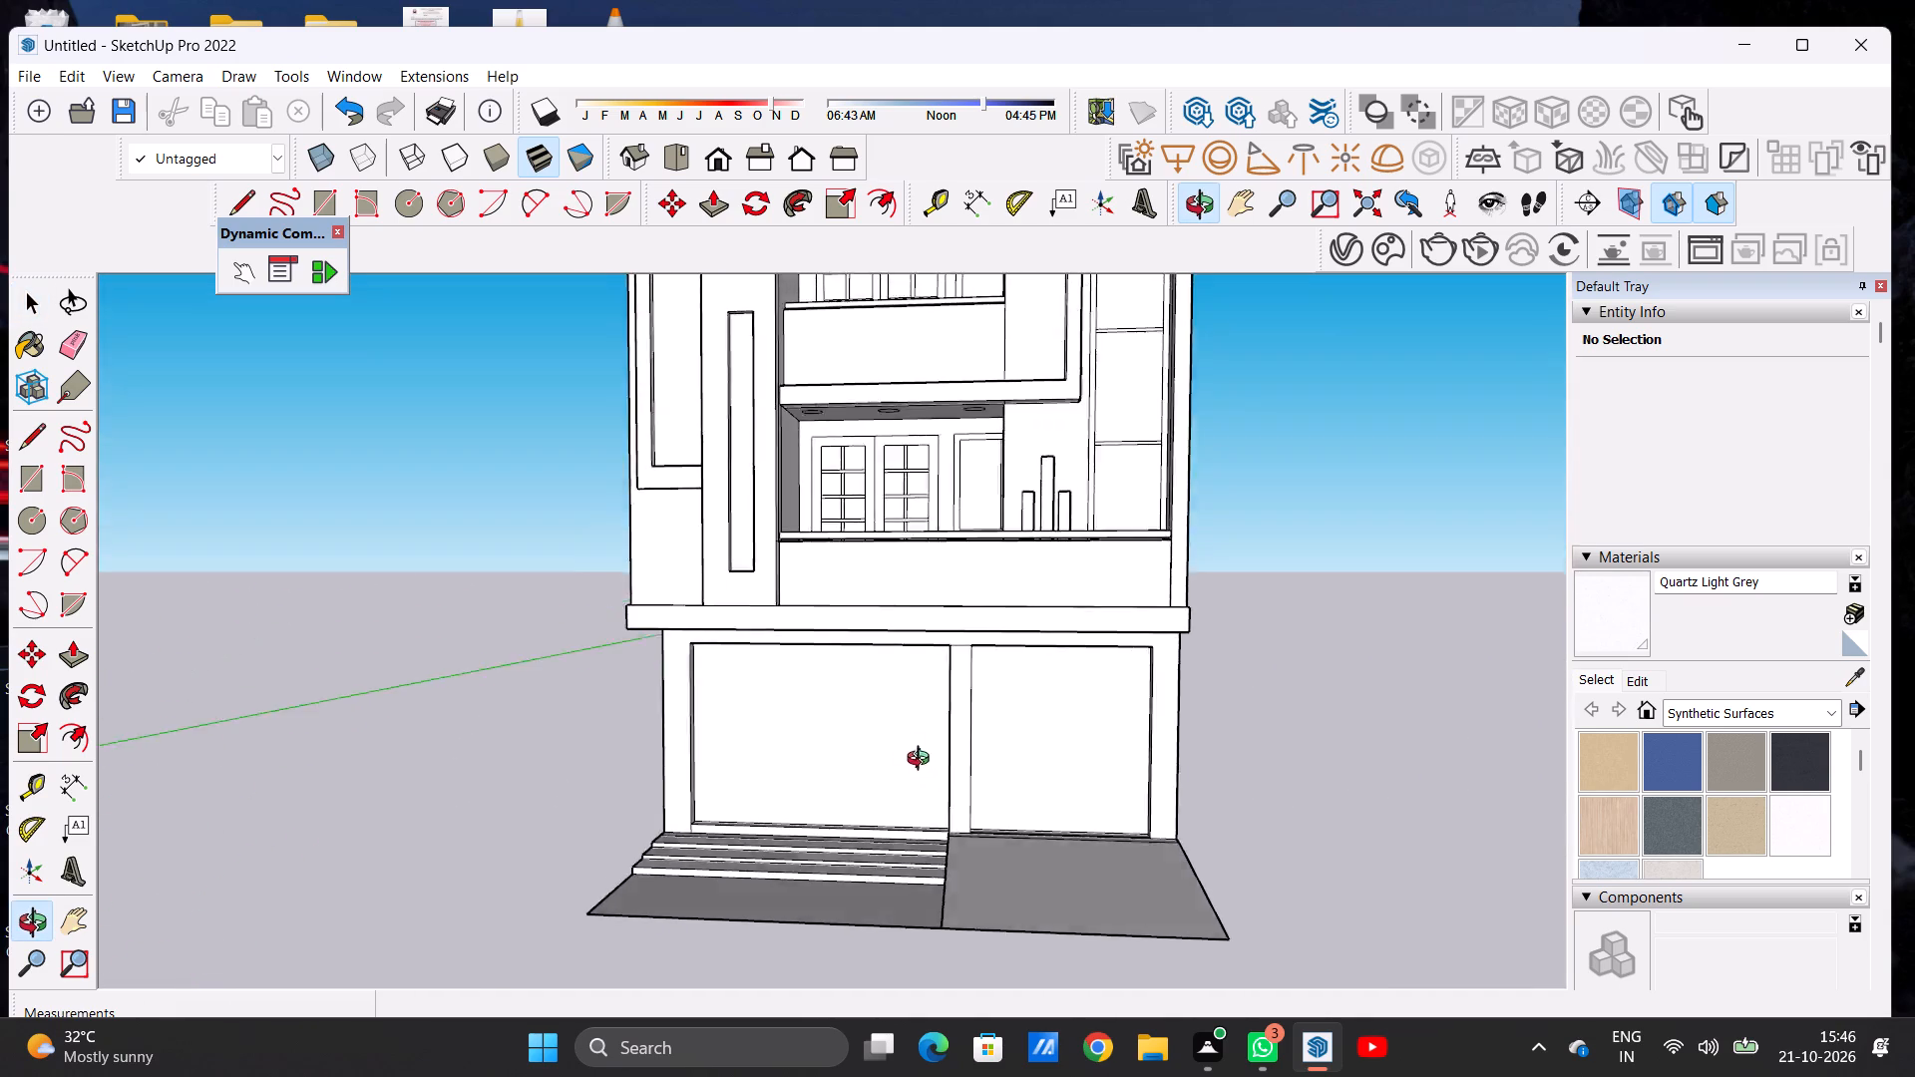
middle_click_drag(923, 761, 955, 748)
scroll(877, 729, "up", 1)
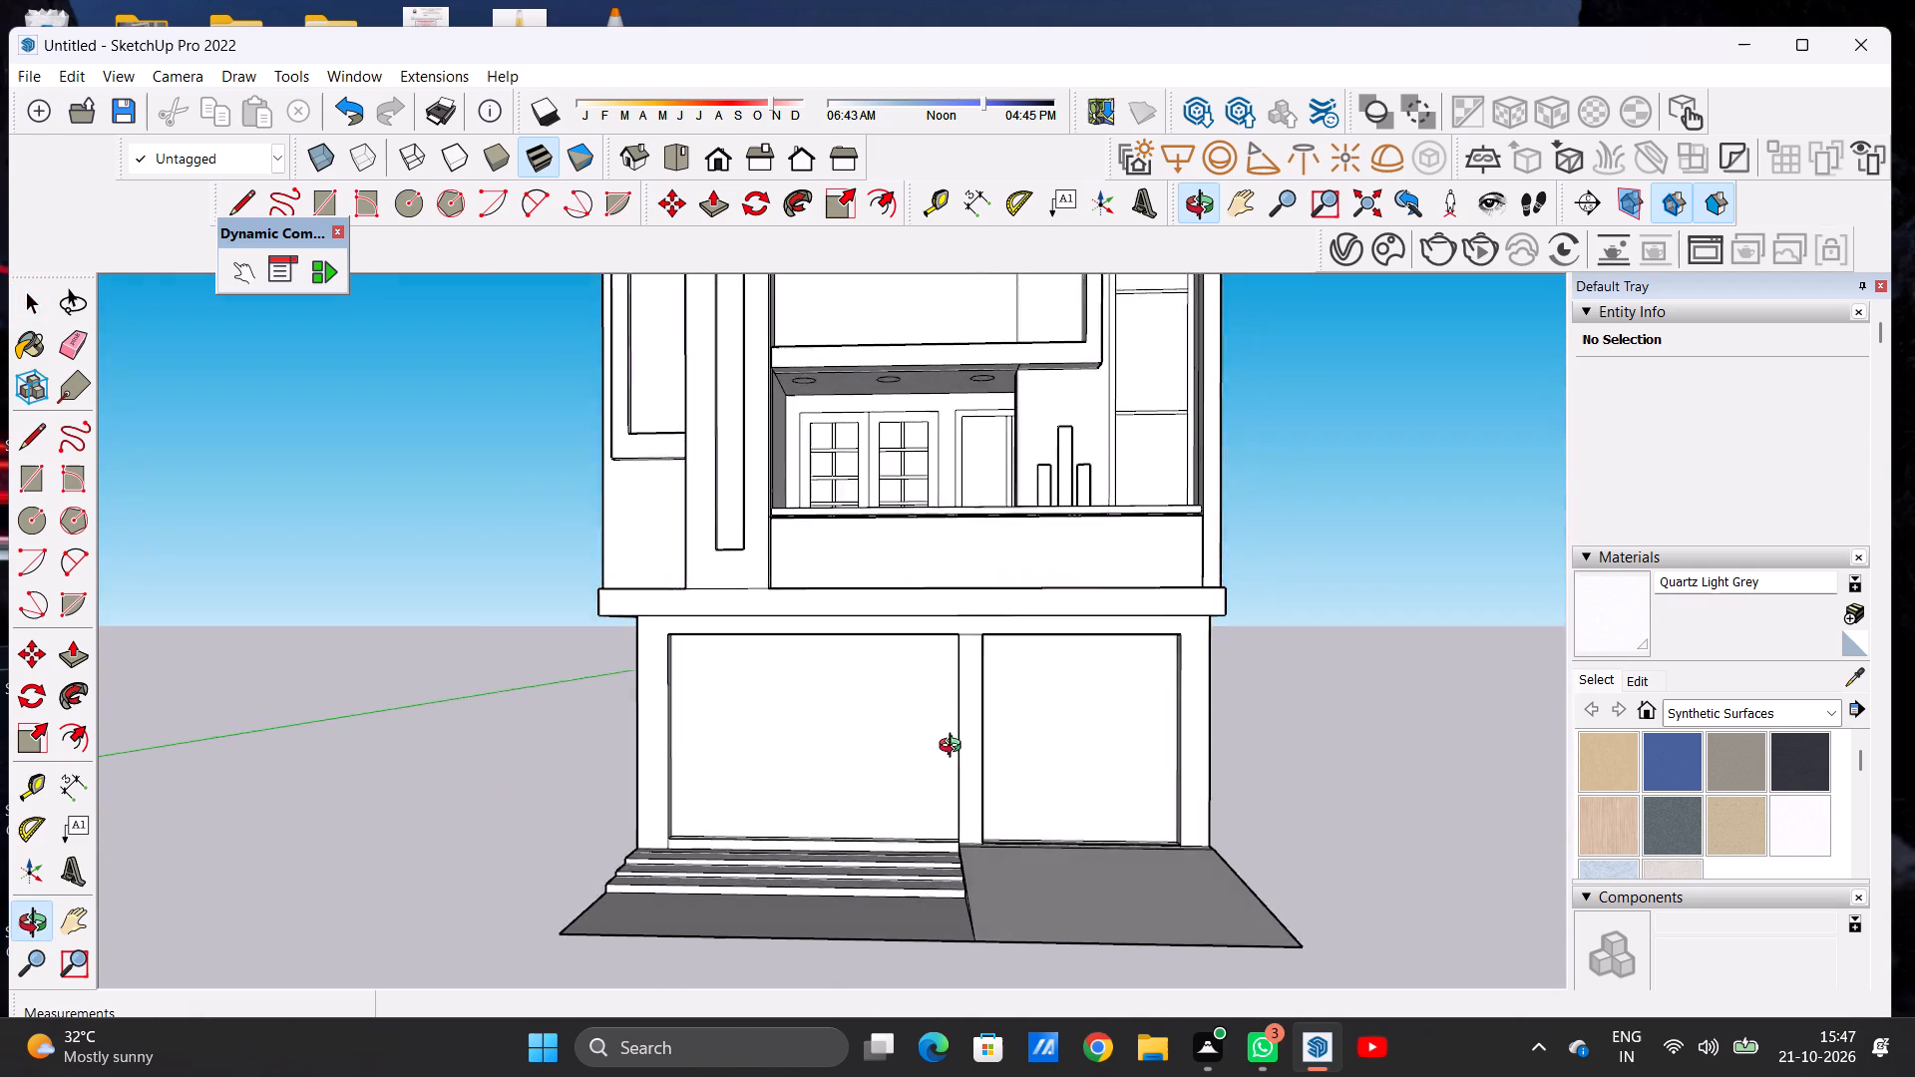
middle_click_drag(955, 748, 957, 764)
scroll(957, 766, "down", 5)
scroll(829, 774, "down", 3)
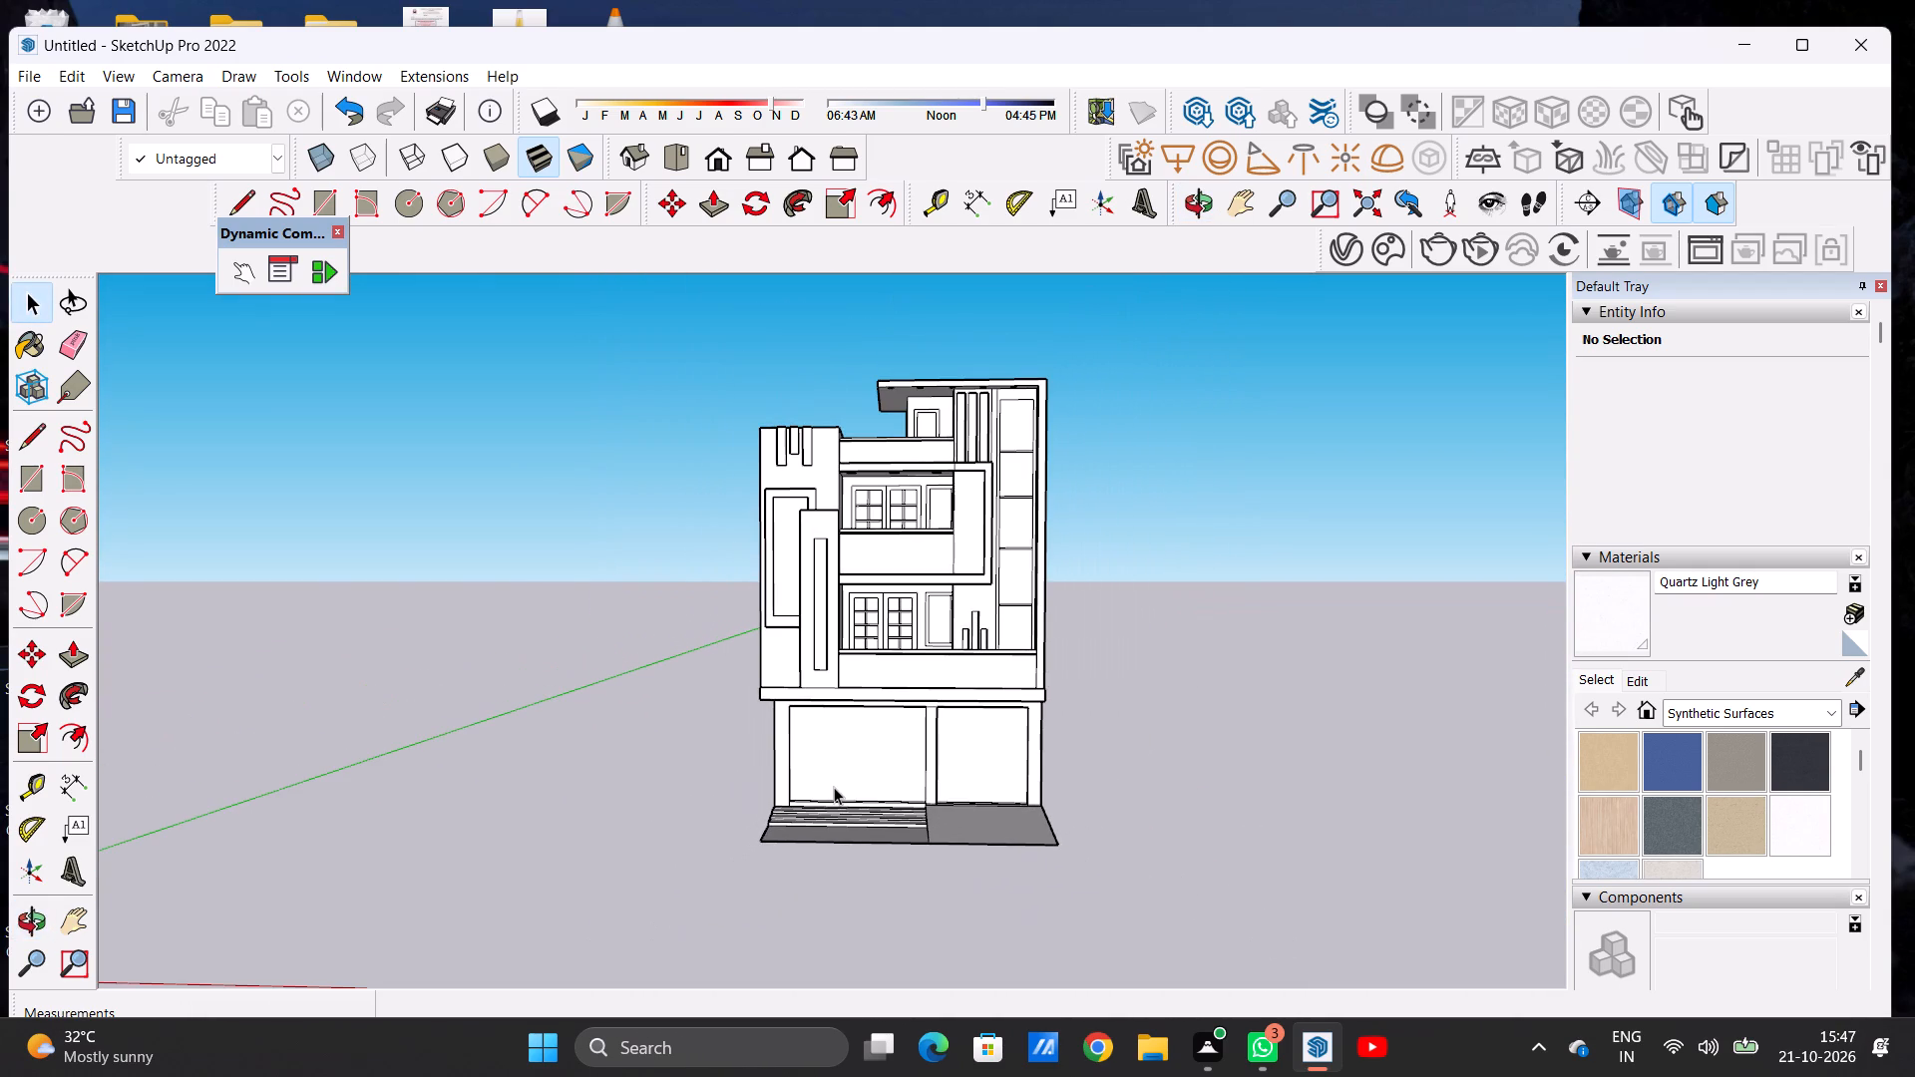
scroll(828, 770, "up", 4)
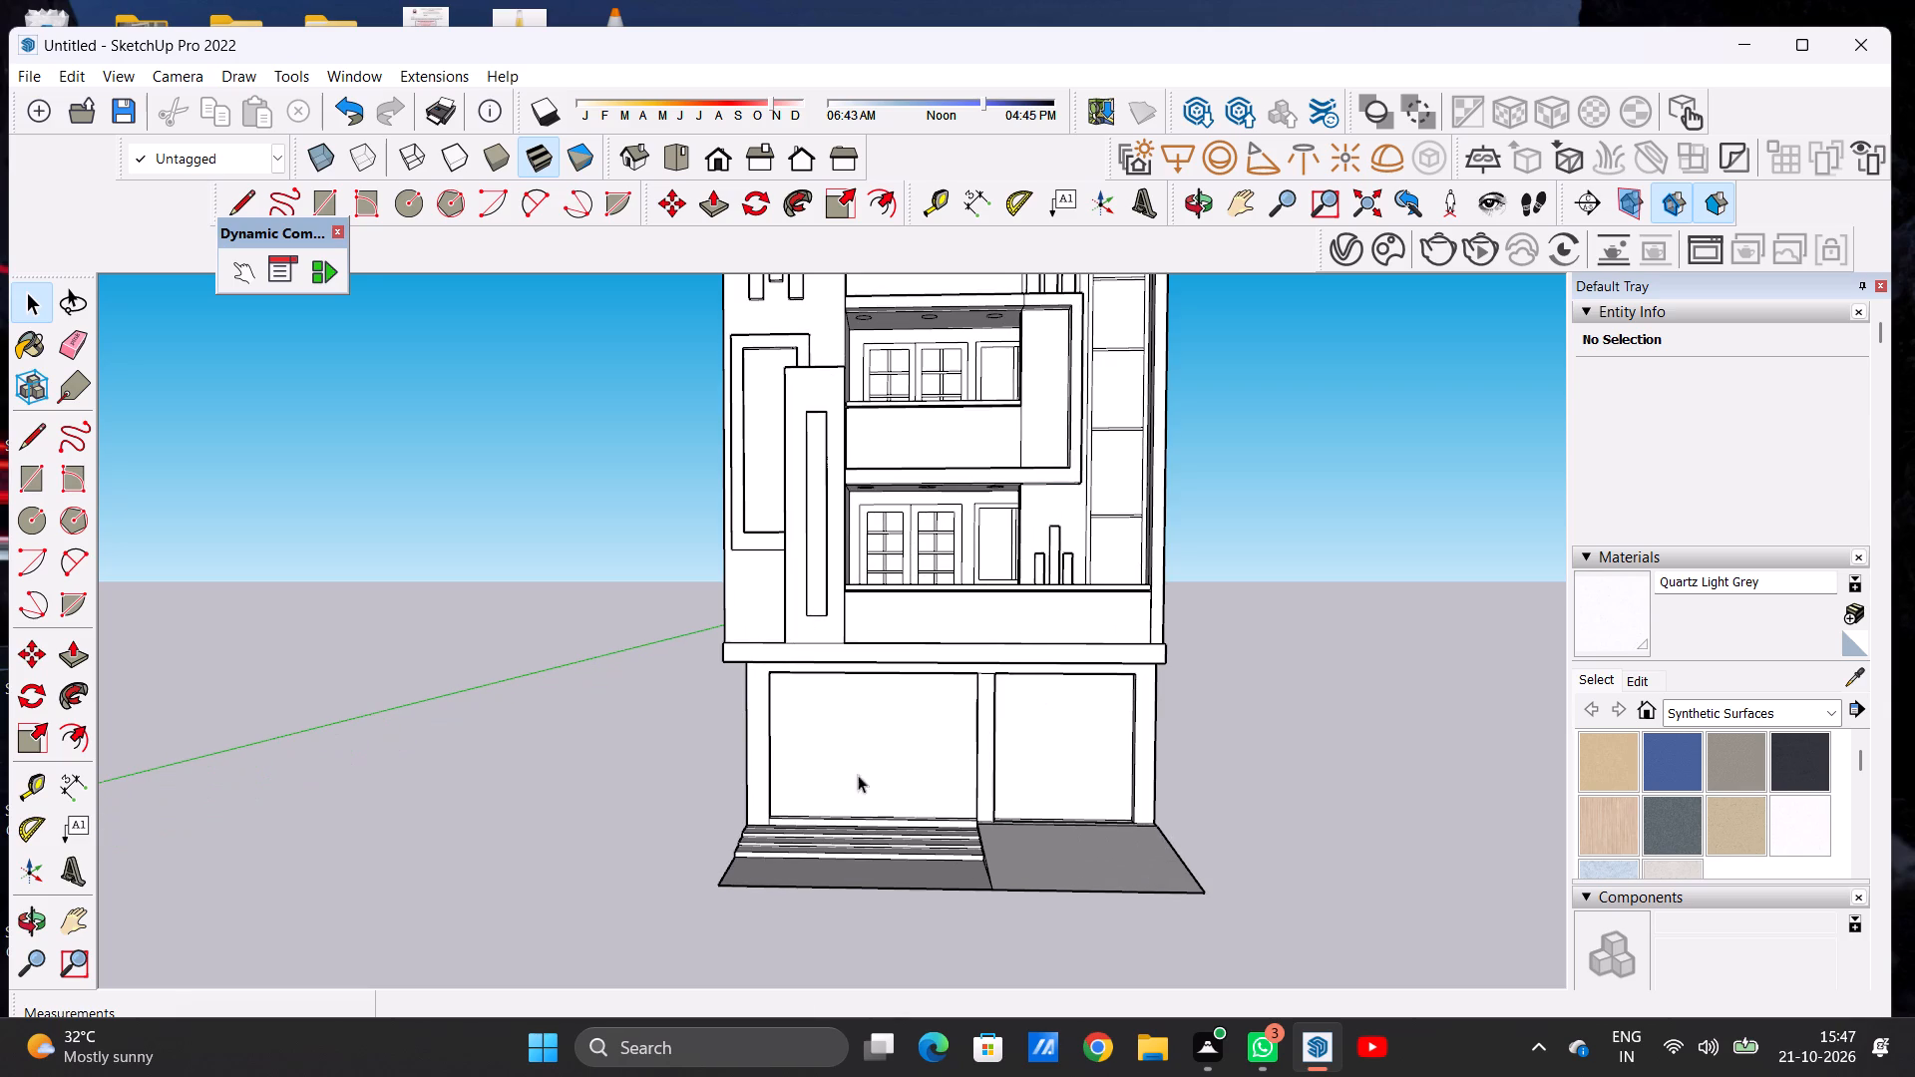
scroll(874, 765, "up", 3)
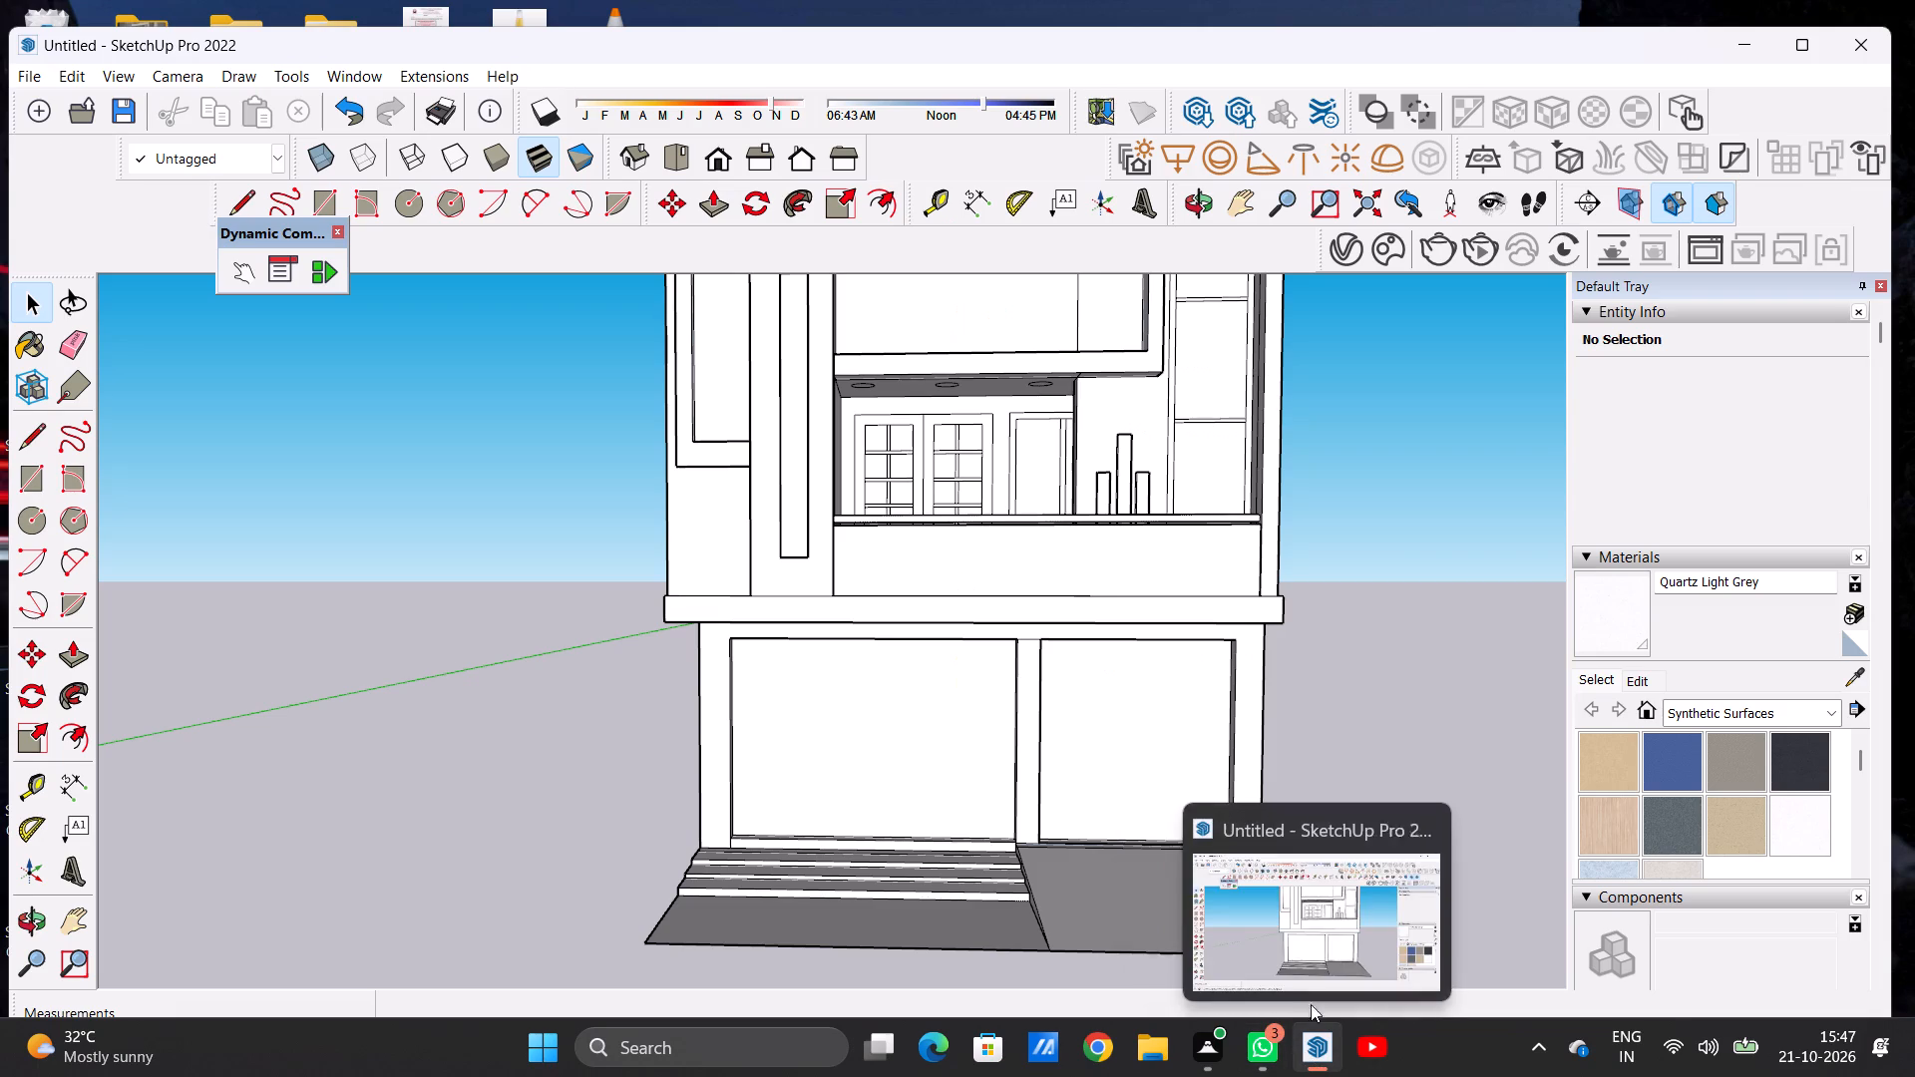
left_click(1304, 948)
scroll(909, 851, "down", 4)
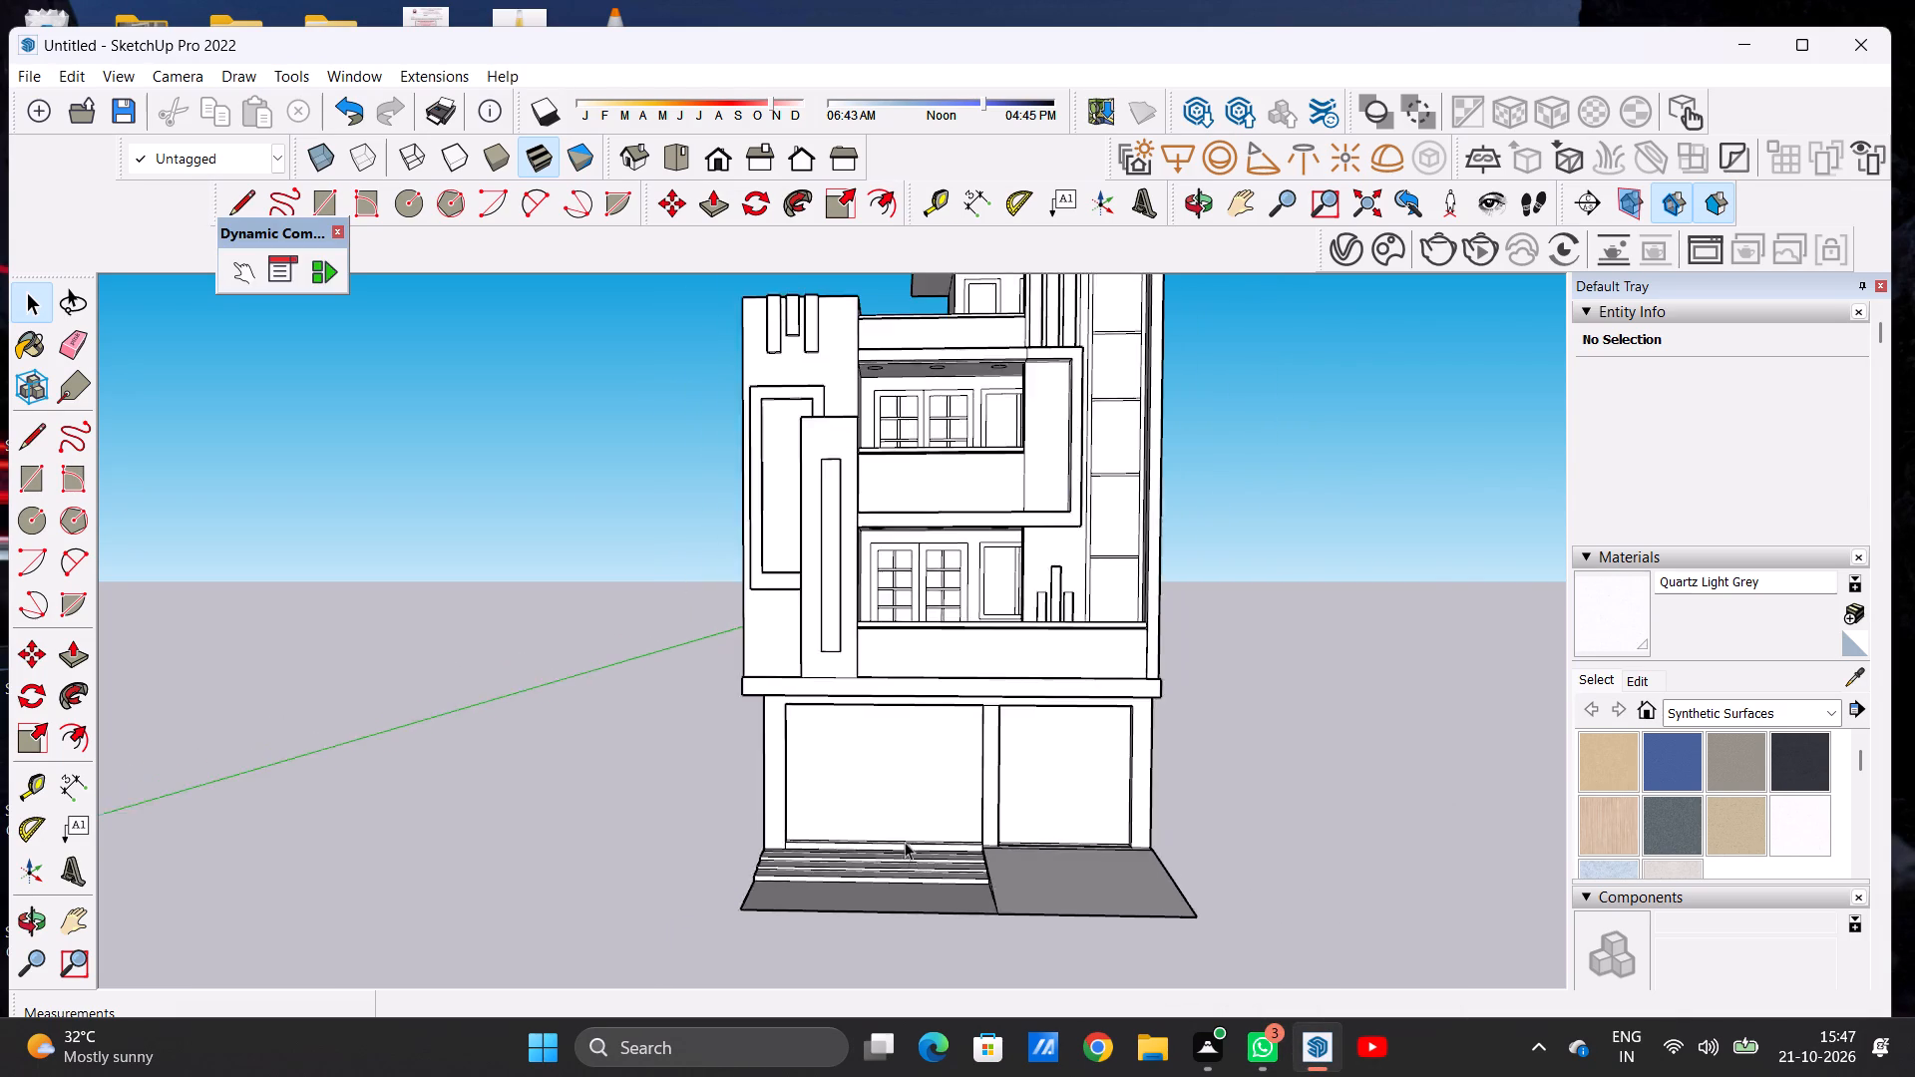
scroll(905, 842, "down", 1)
scroll(896, 822, "up", 6)
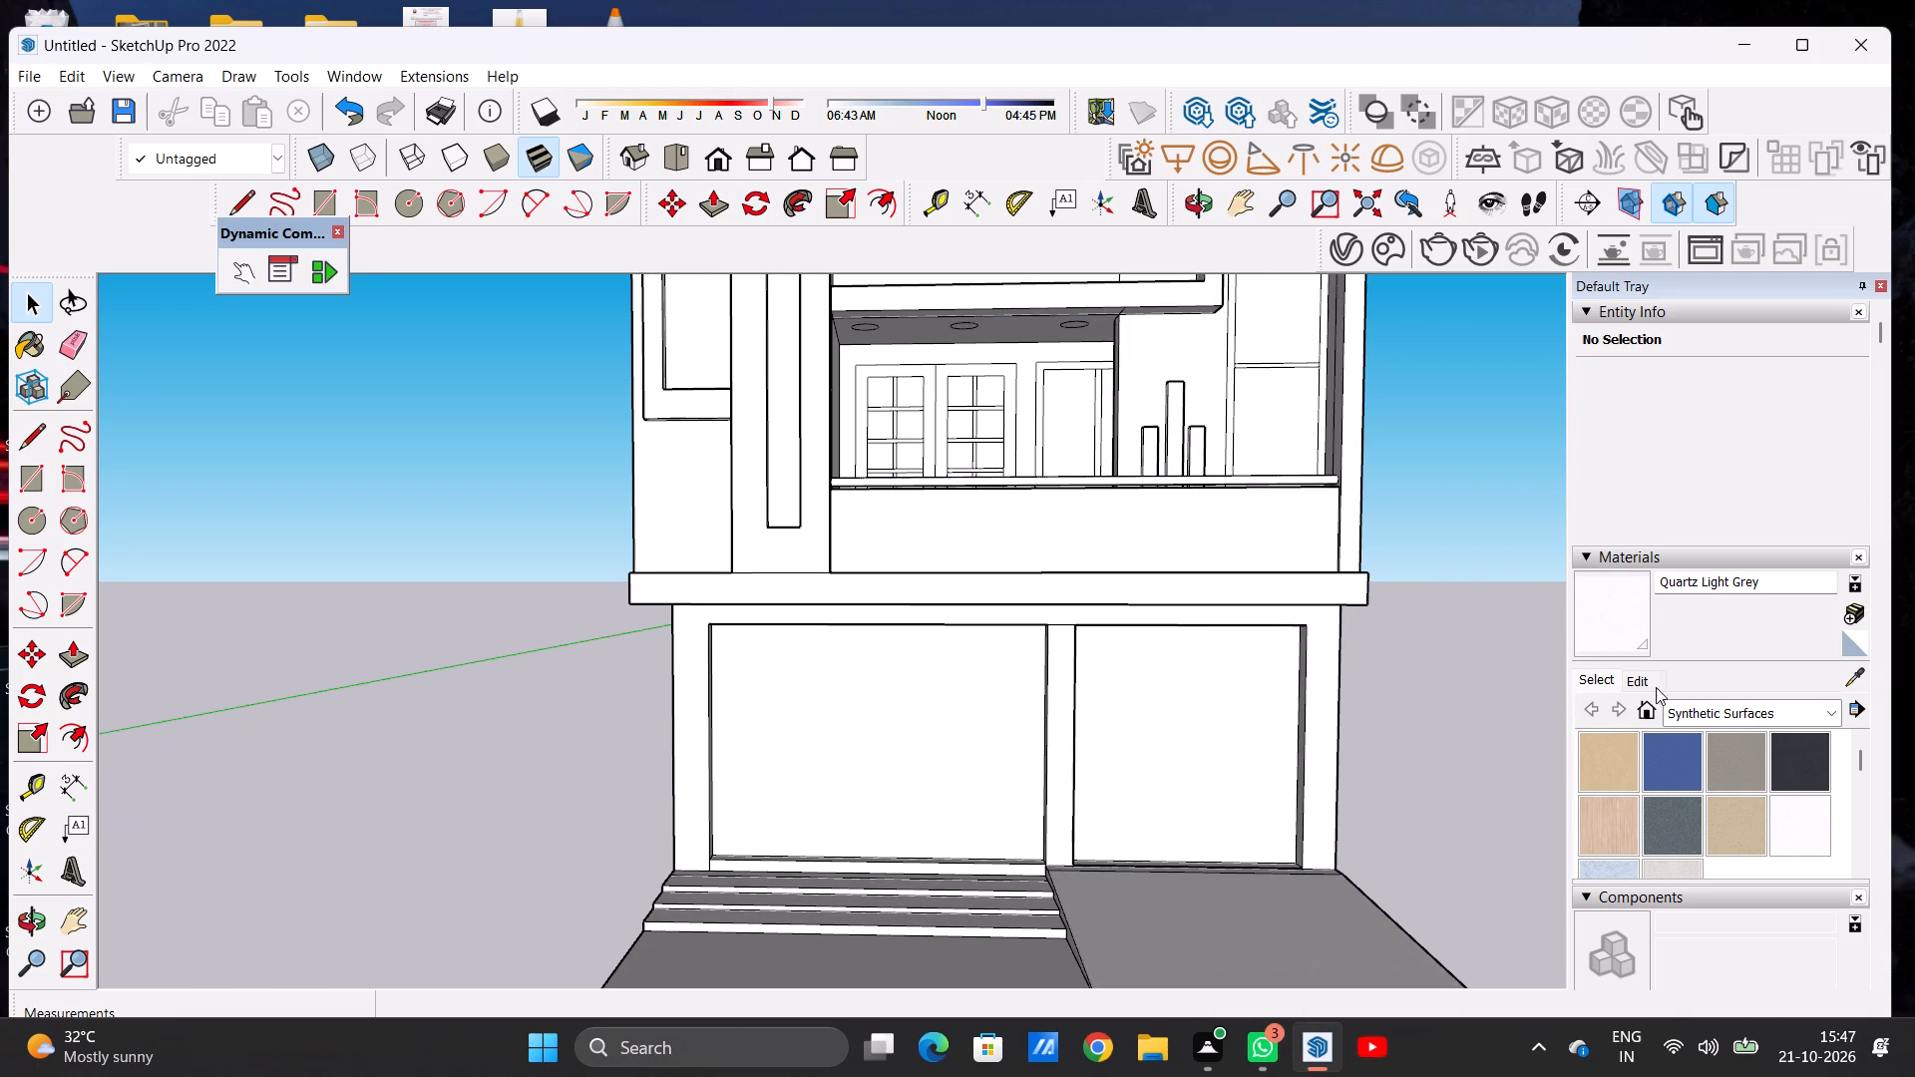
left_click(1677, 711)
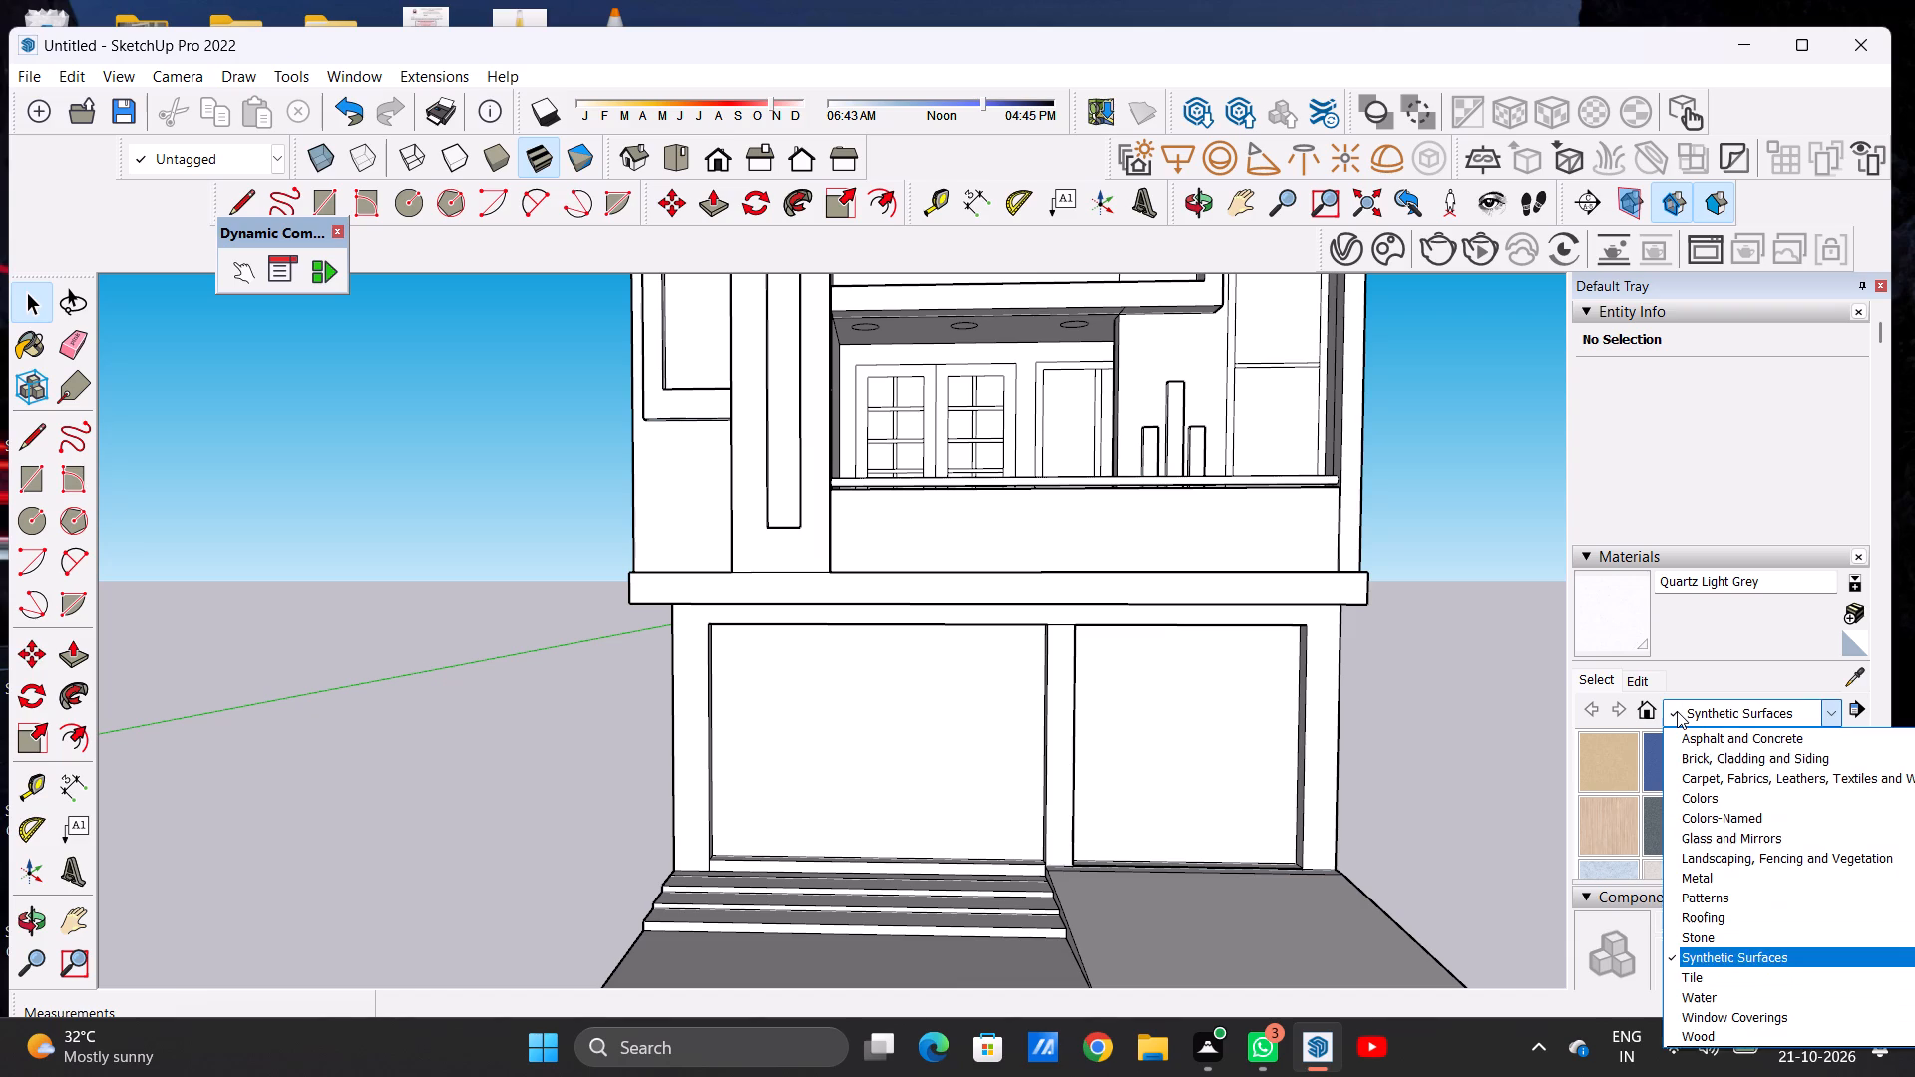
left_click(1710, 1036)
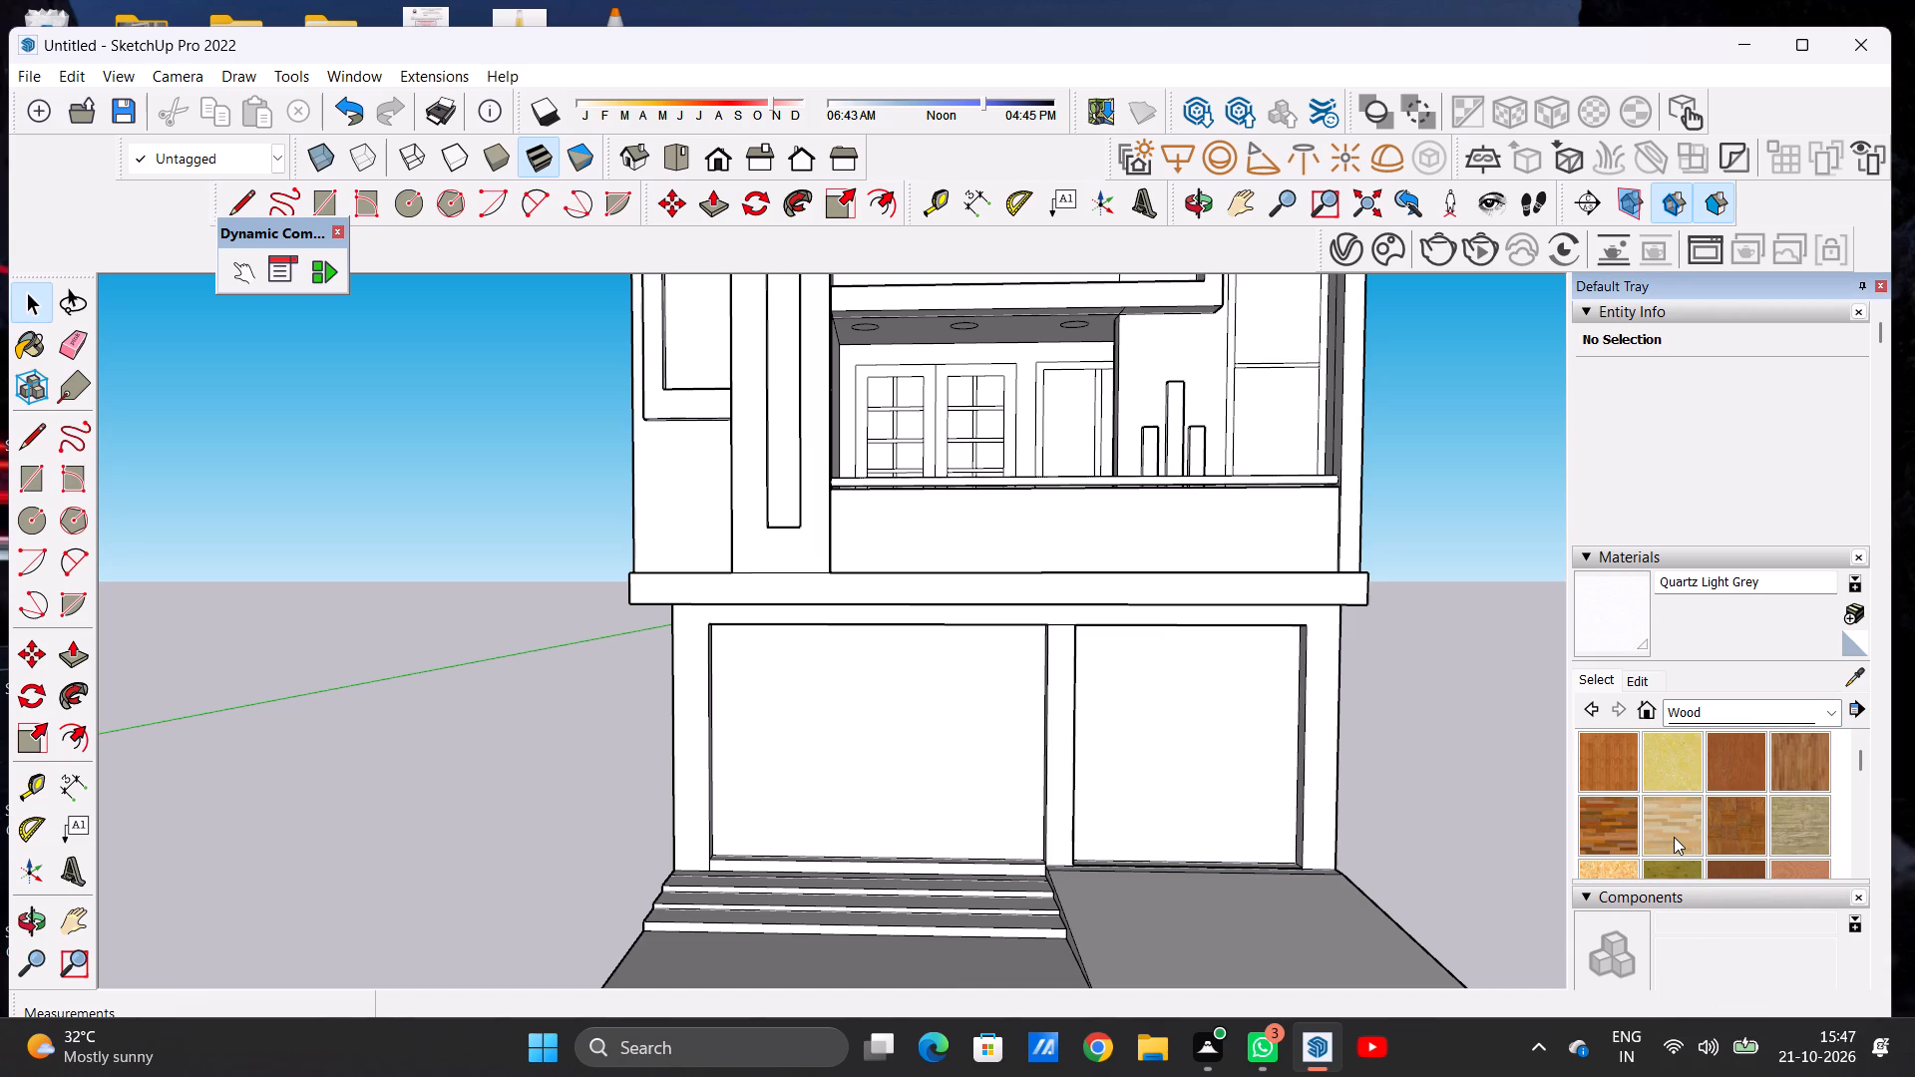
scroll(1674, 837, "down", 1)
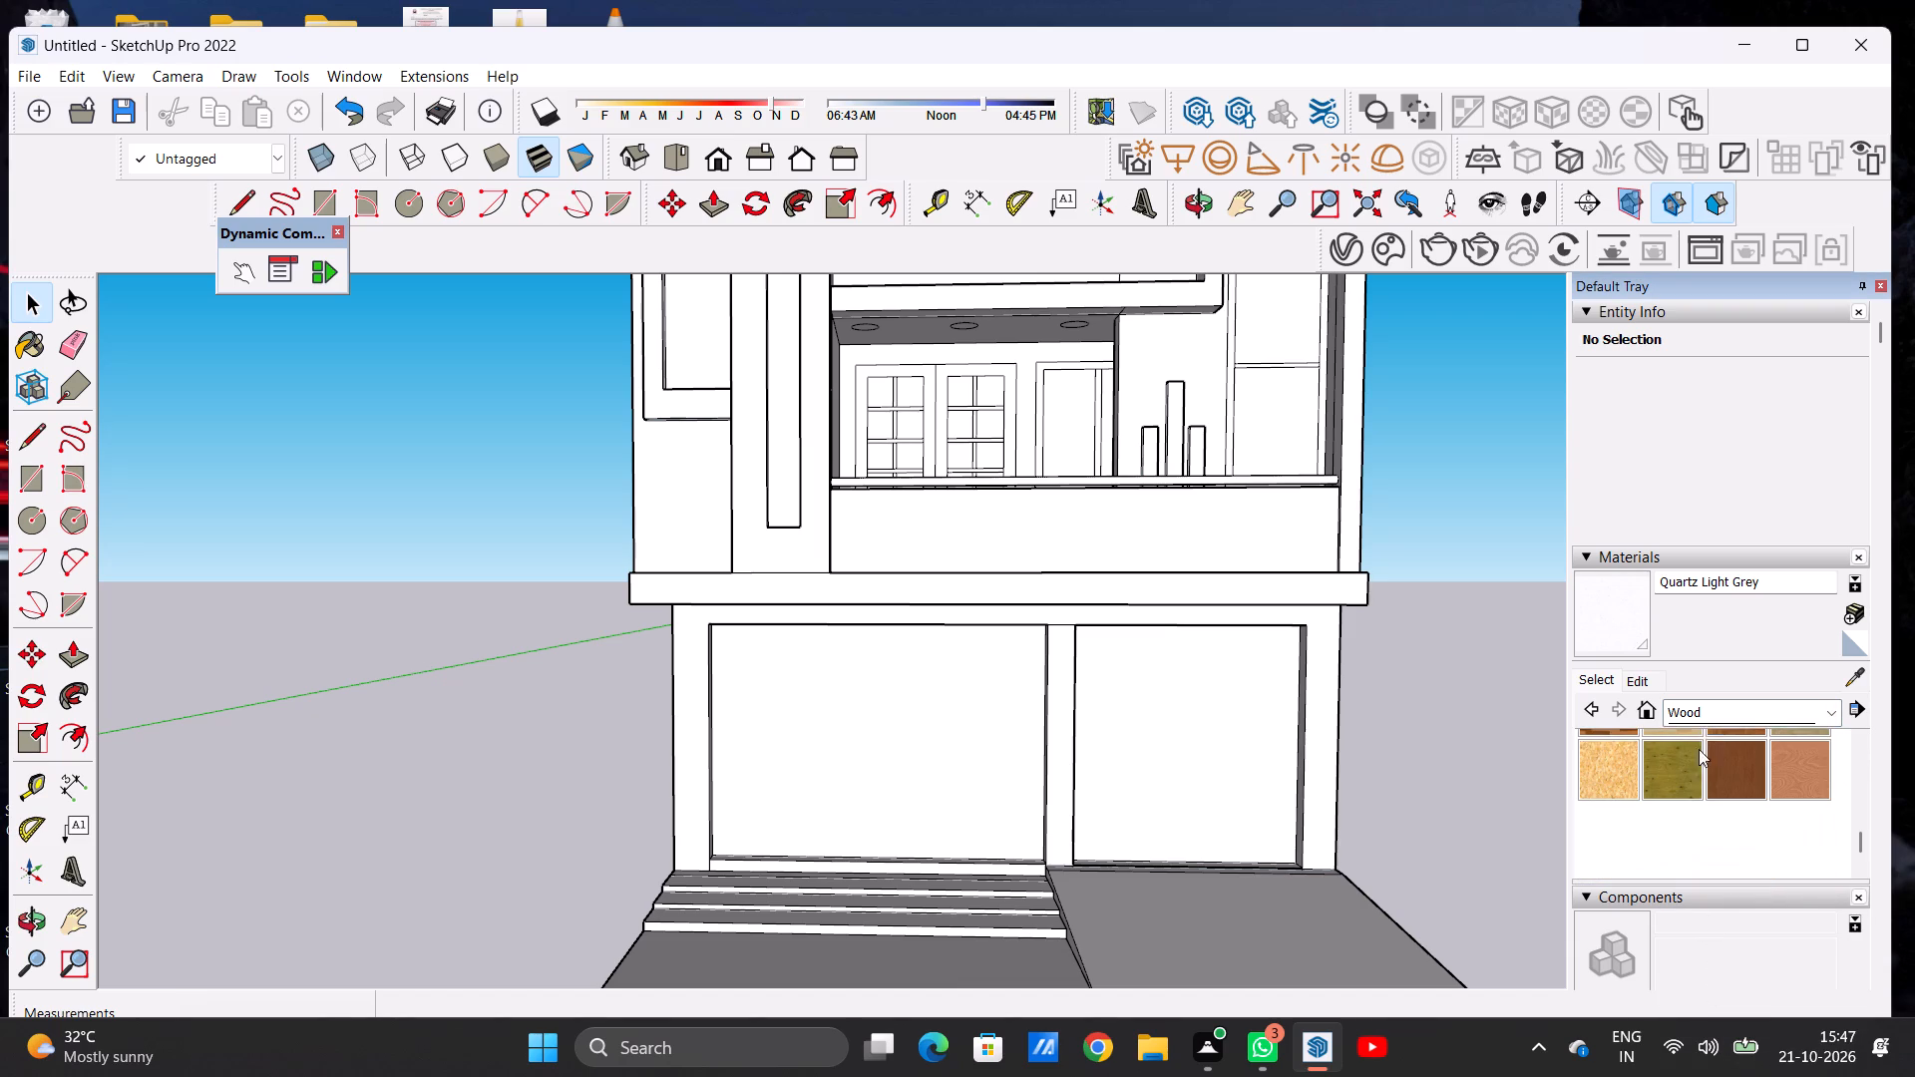
Paint the wider ground-floor front panel behind the entrance steps with Blinds Weave from the Window Coverings materials.
left_click(1690, 717)
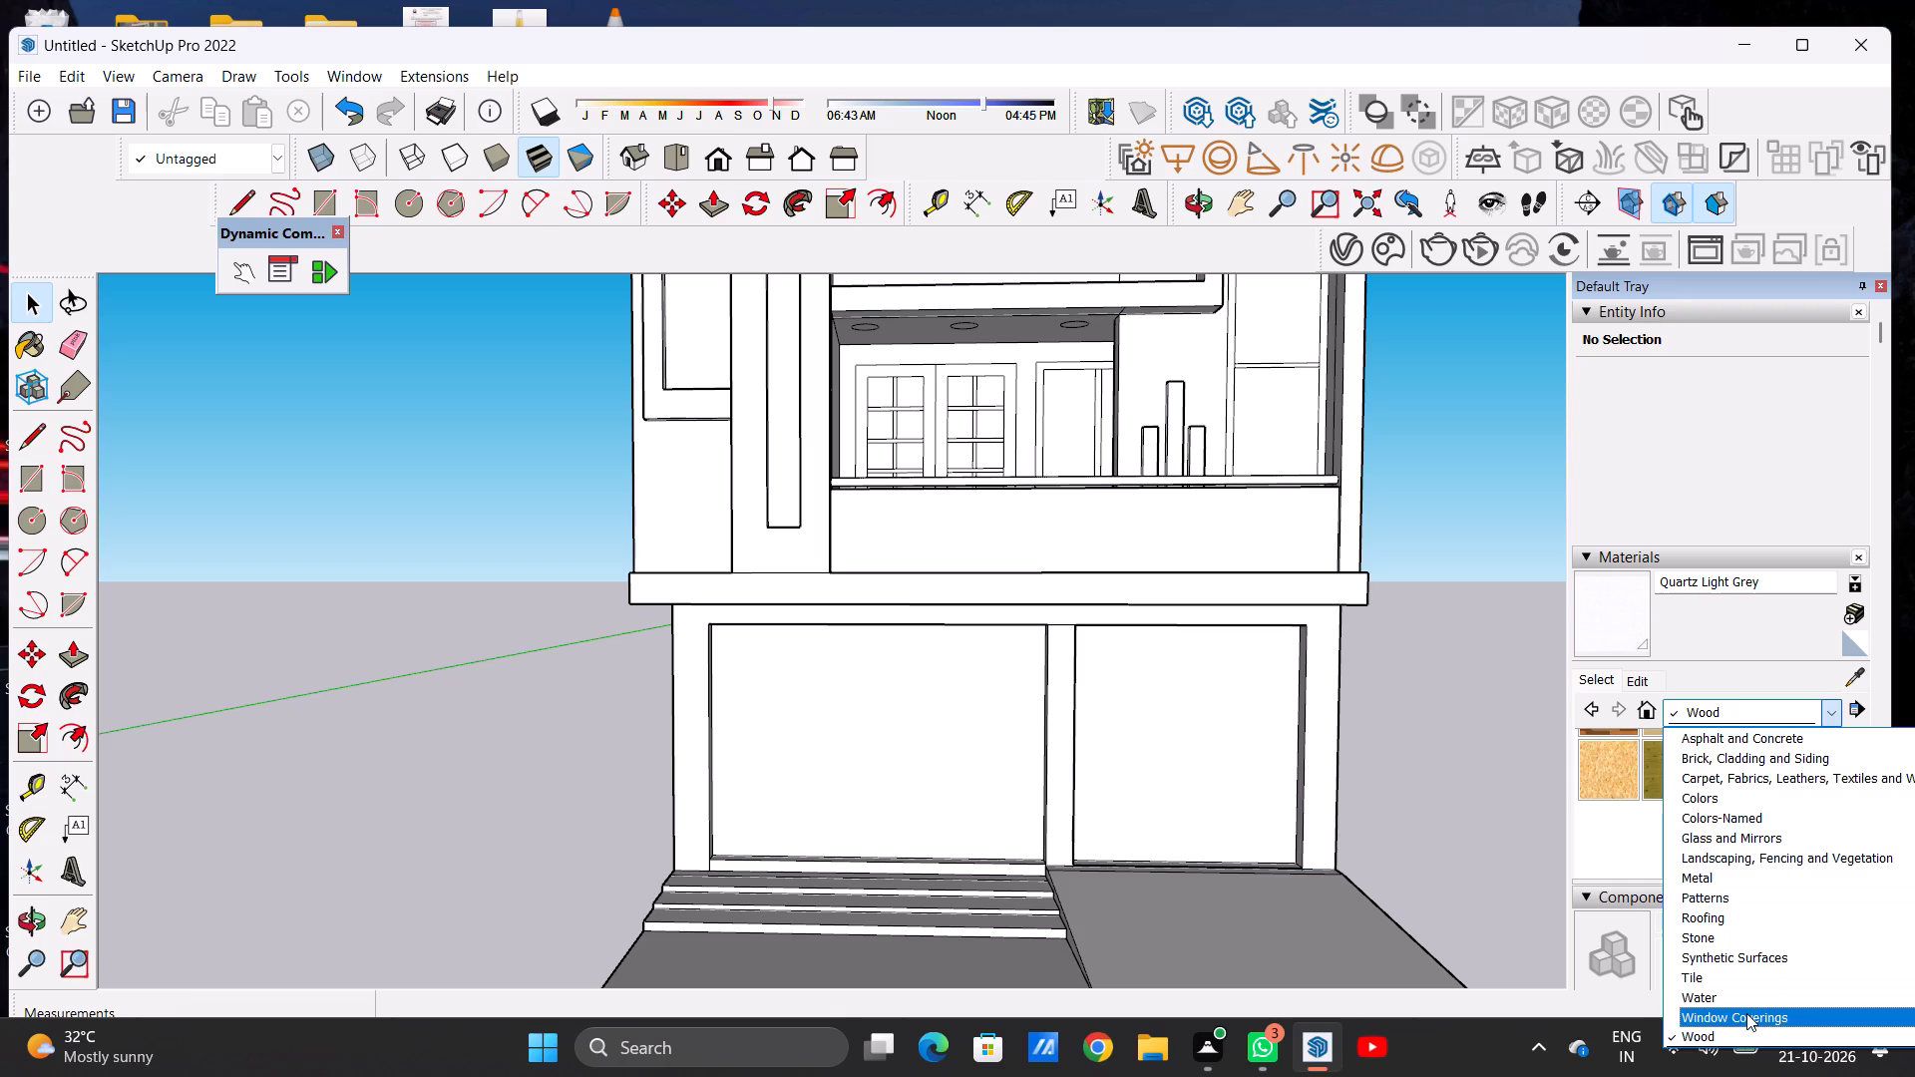
left_click(1746, 1013)
left_click(1666, 827)
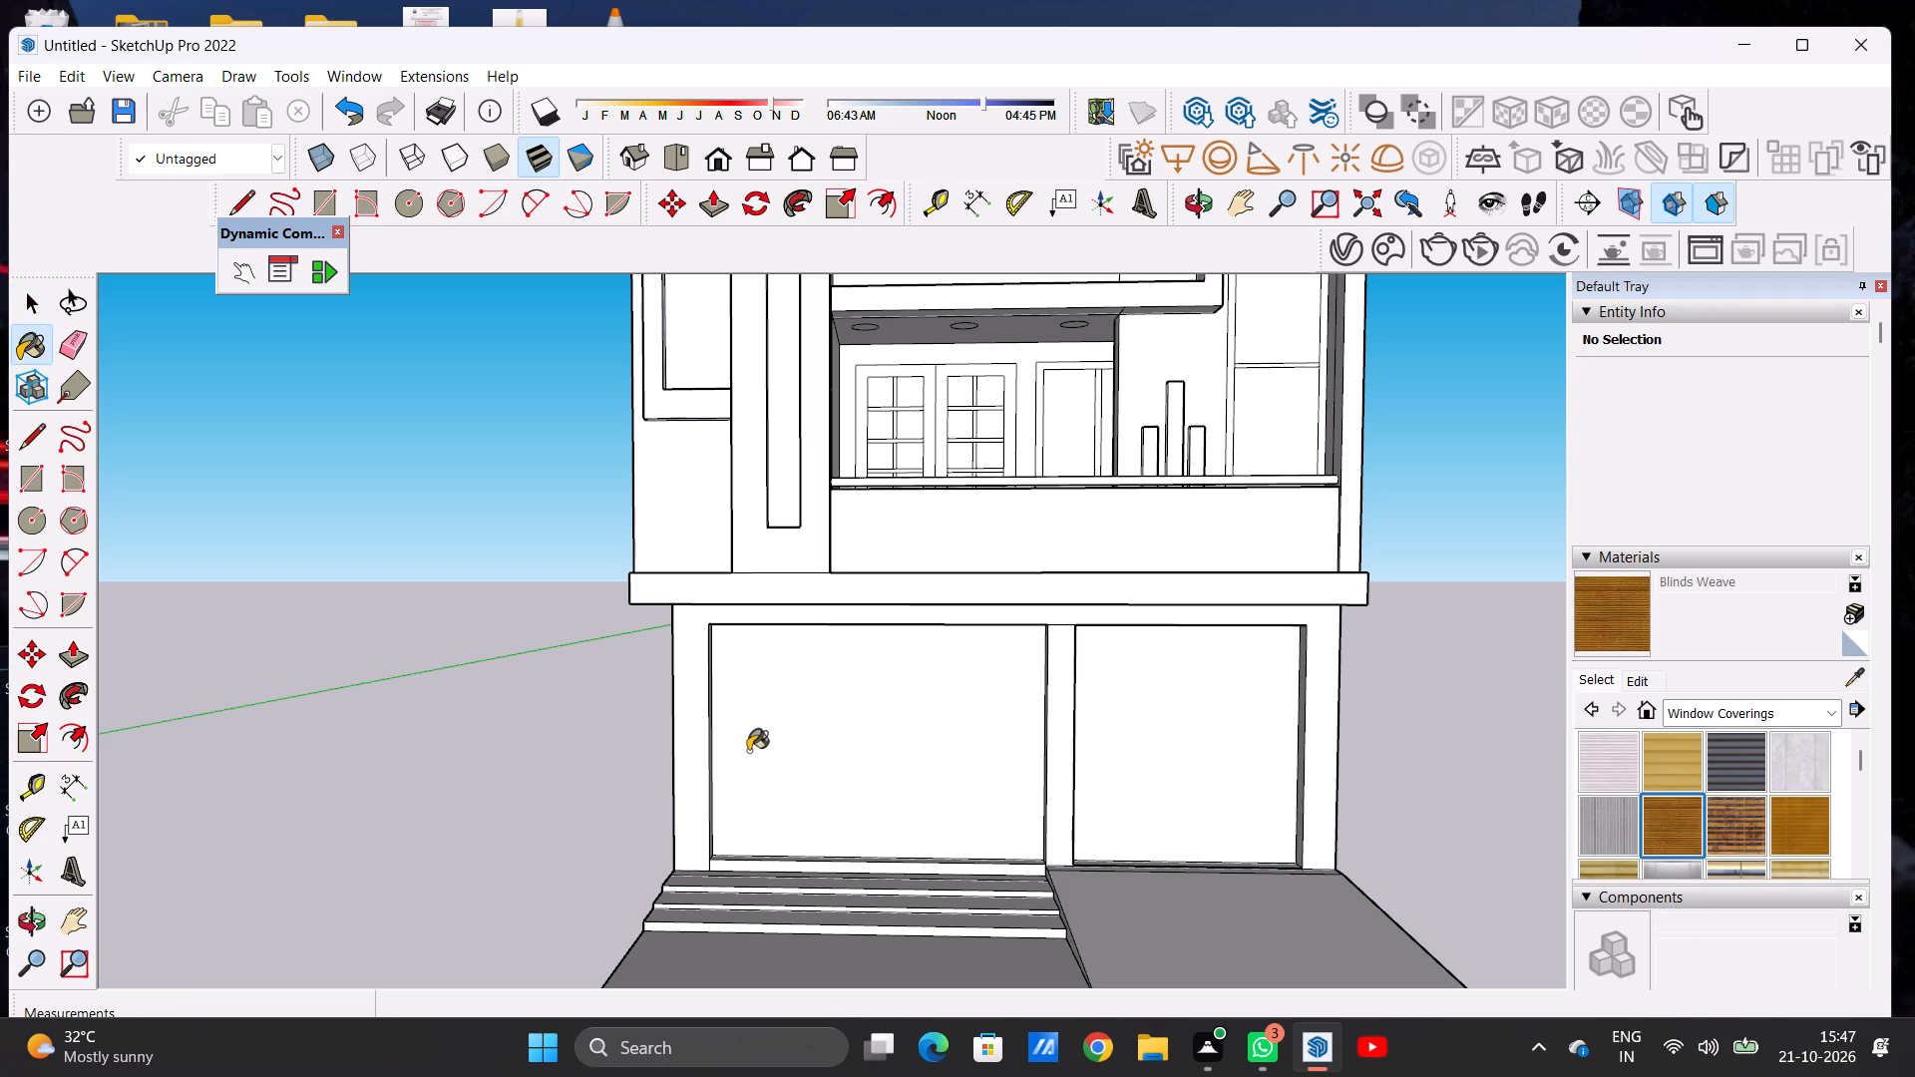
left_click(877, 760)
scroll(909, 769, "up", 14)
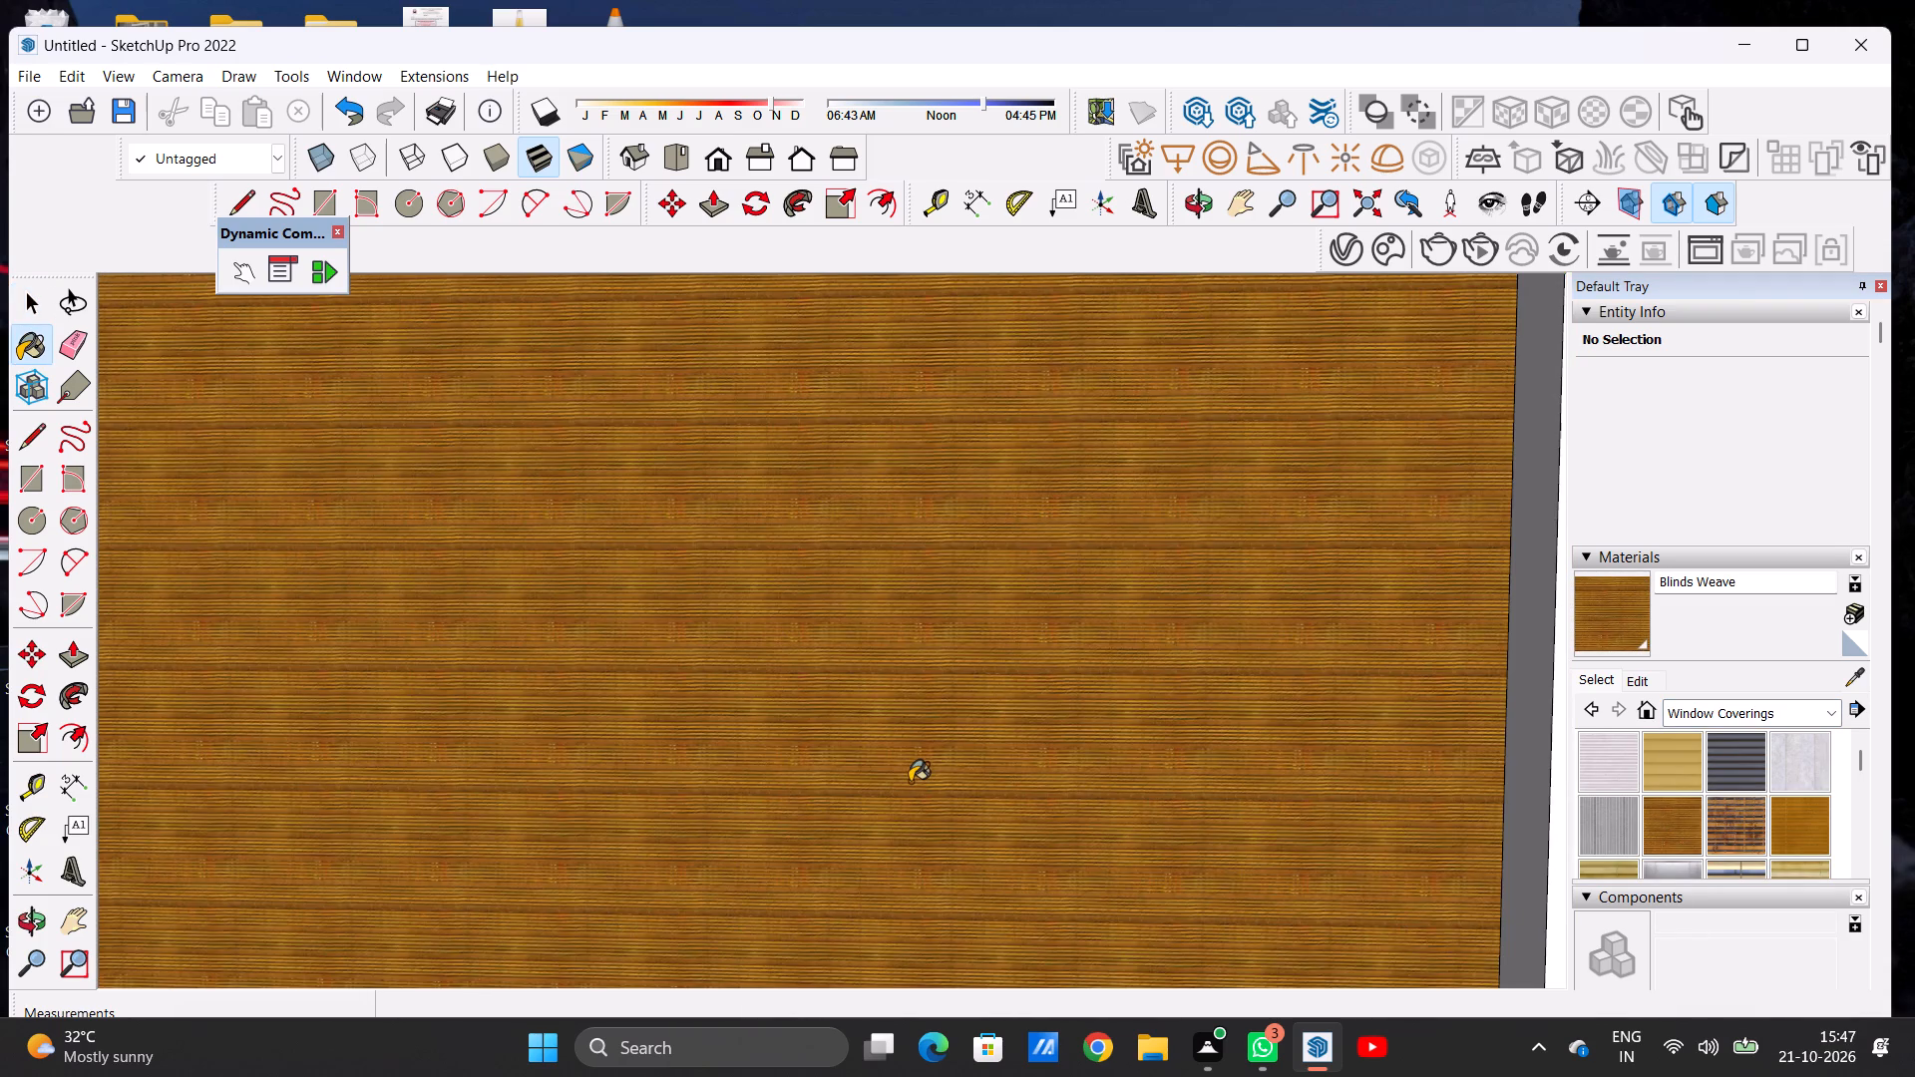
scroll(910, 782, "down", 19)
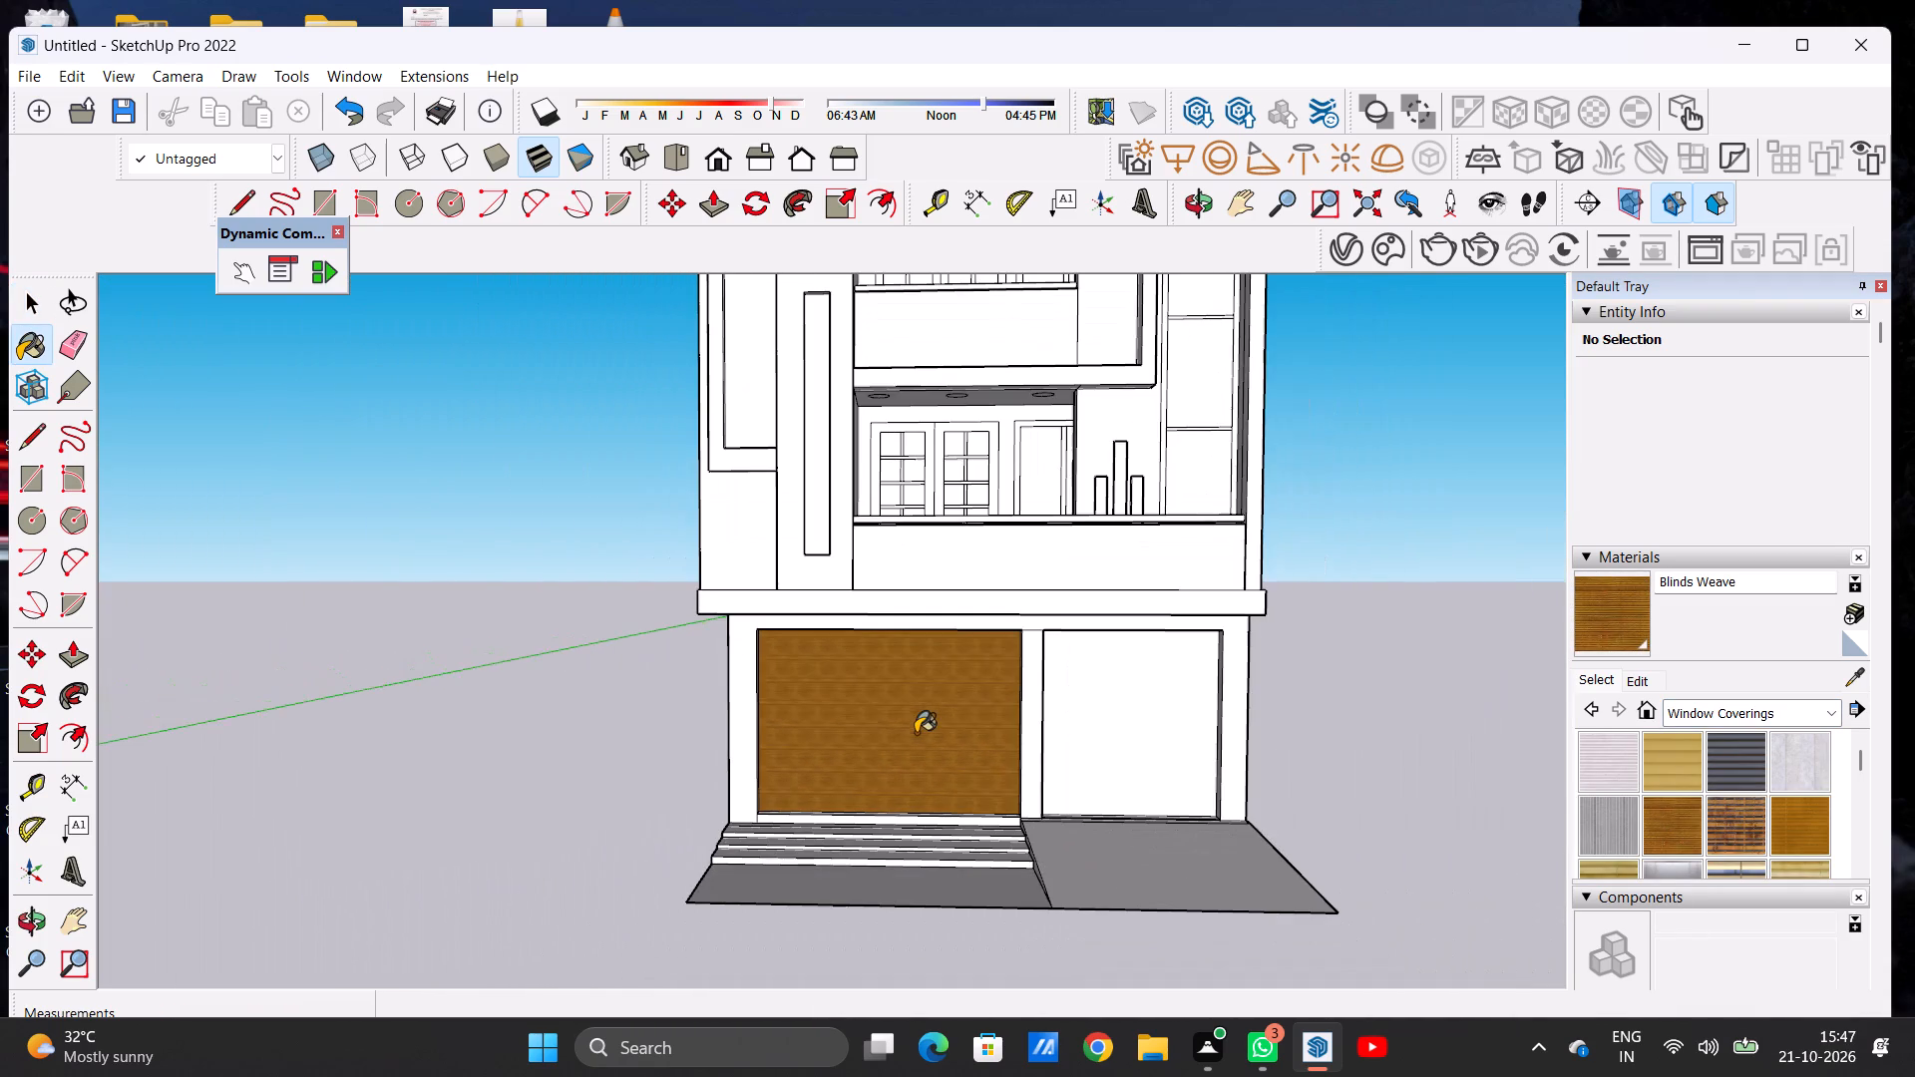
Paint the wider ground-floor front panel behind the entrance steps with Blinds Wood Light from the Window Coverings materials.
left_click(1788, 829)
scroll(769, 754, "up", 3)
scroll(769, 754, "down", 1)
scroll(769, 754, "up", 3)
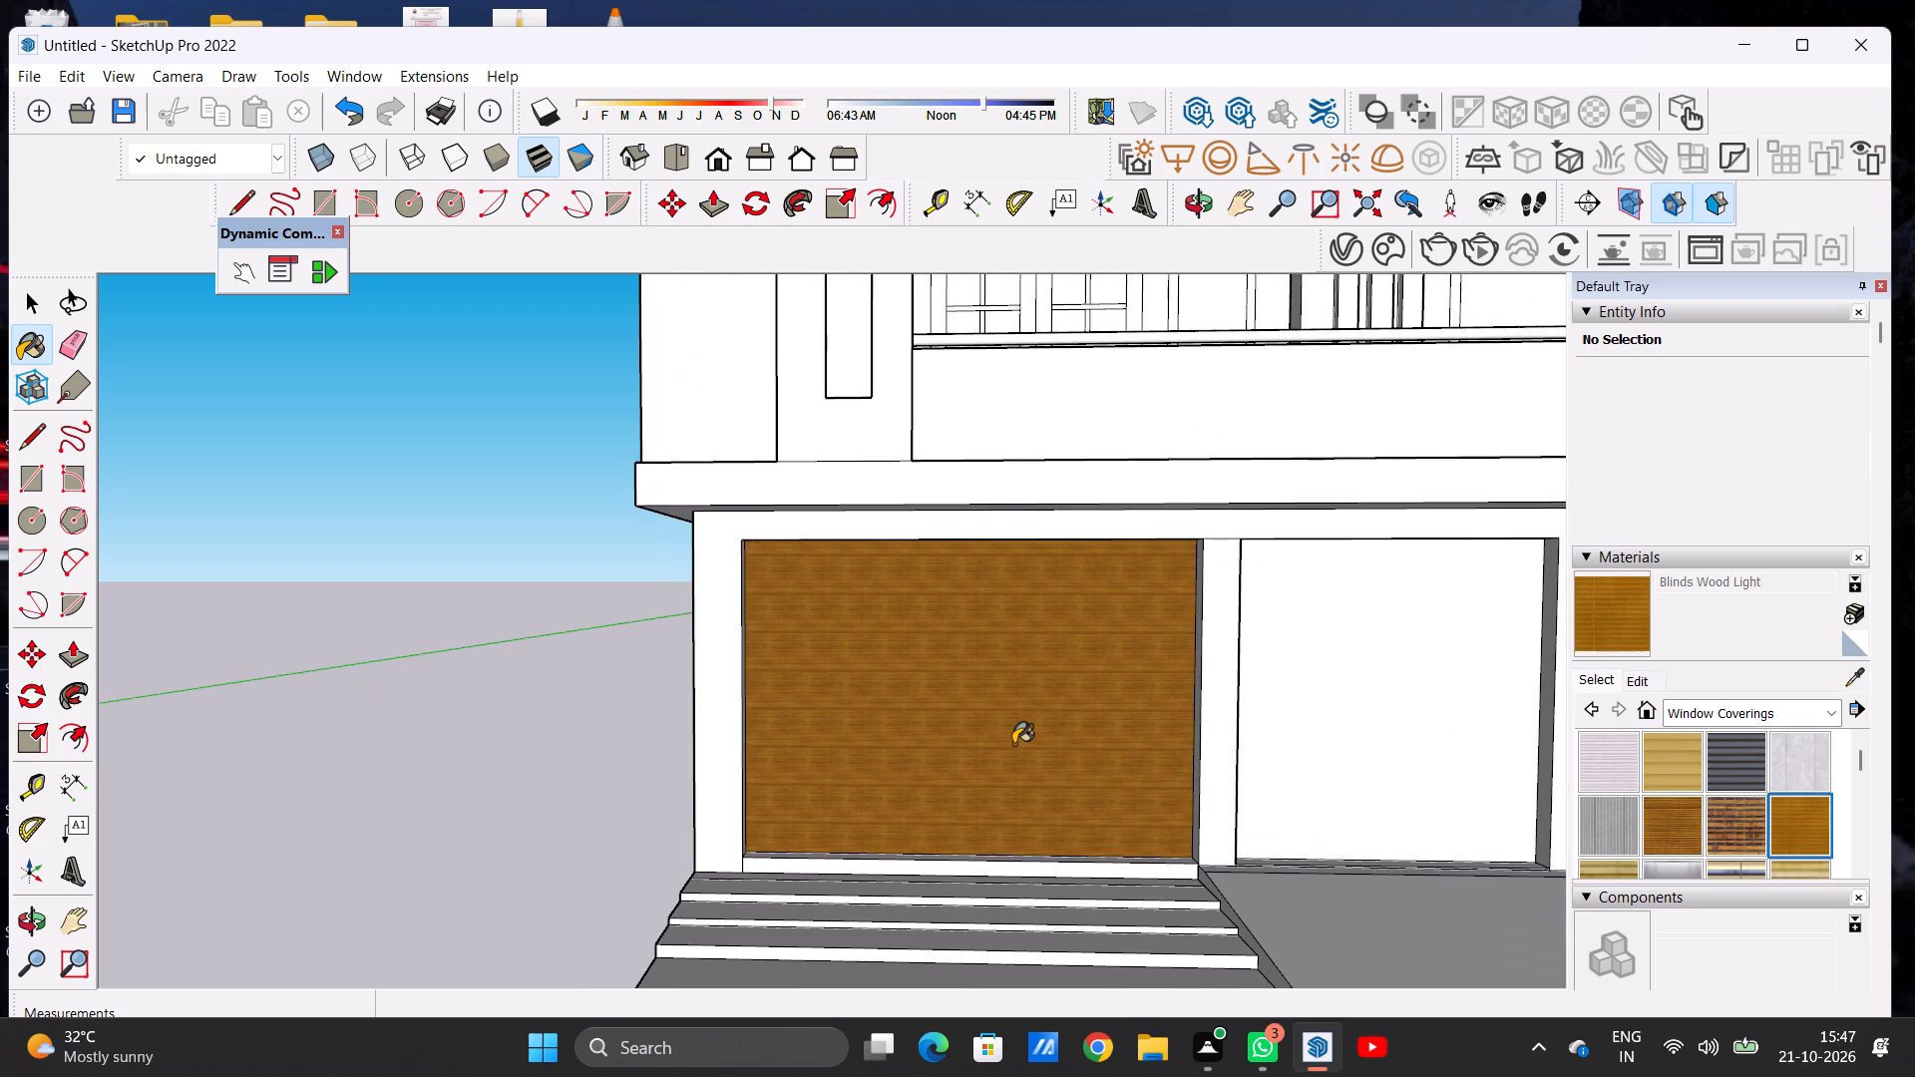
left_click(1013, 744)
scroll(1012, 742, "up", 14)
scroll(908, 774, "down", 20)
scroll(908, 774, "down", 4)
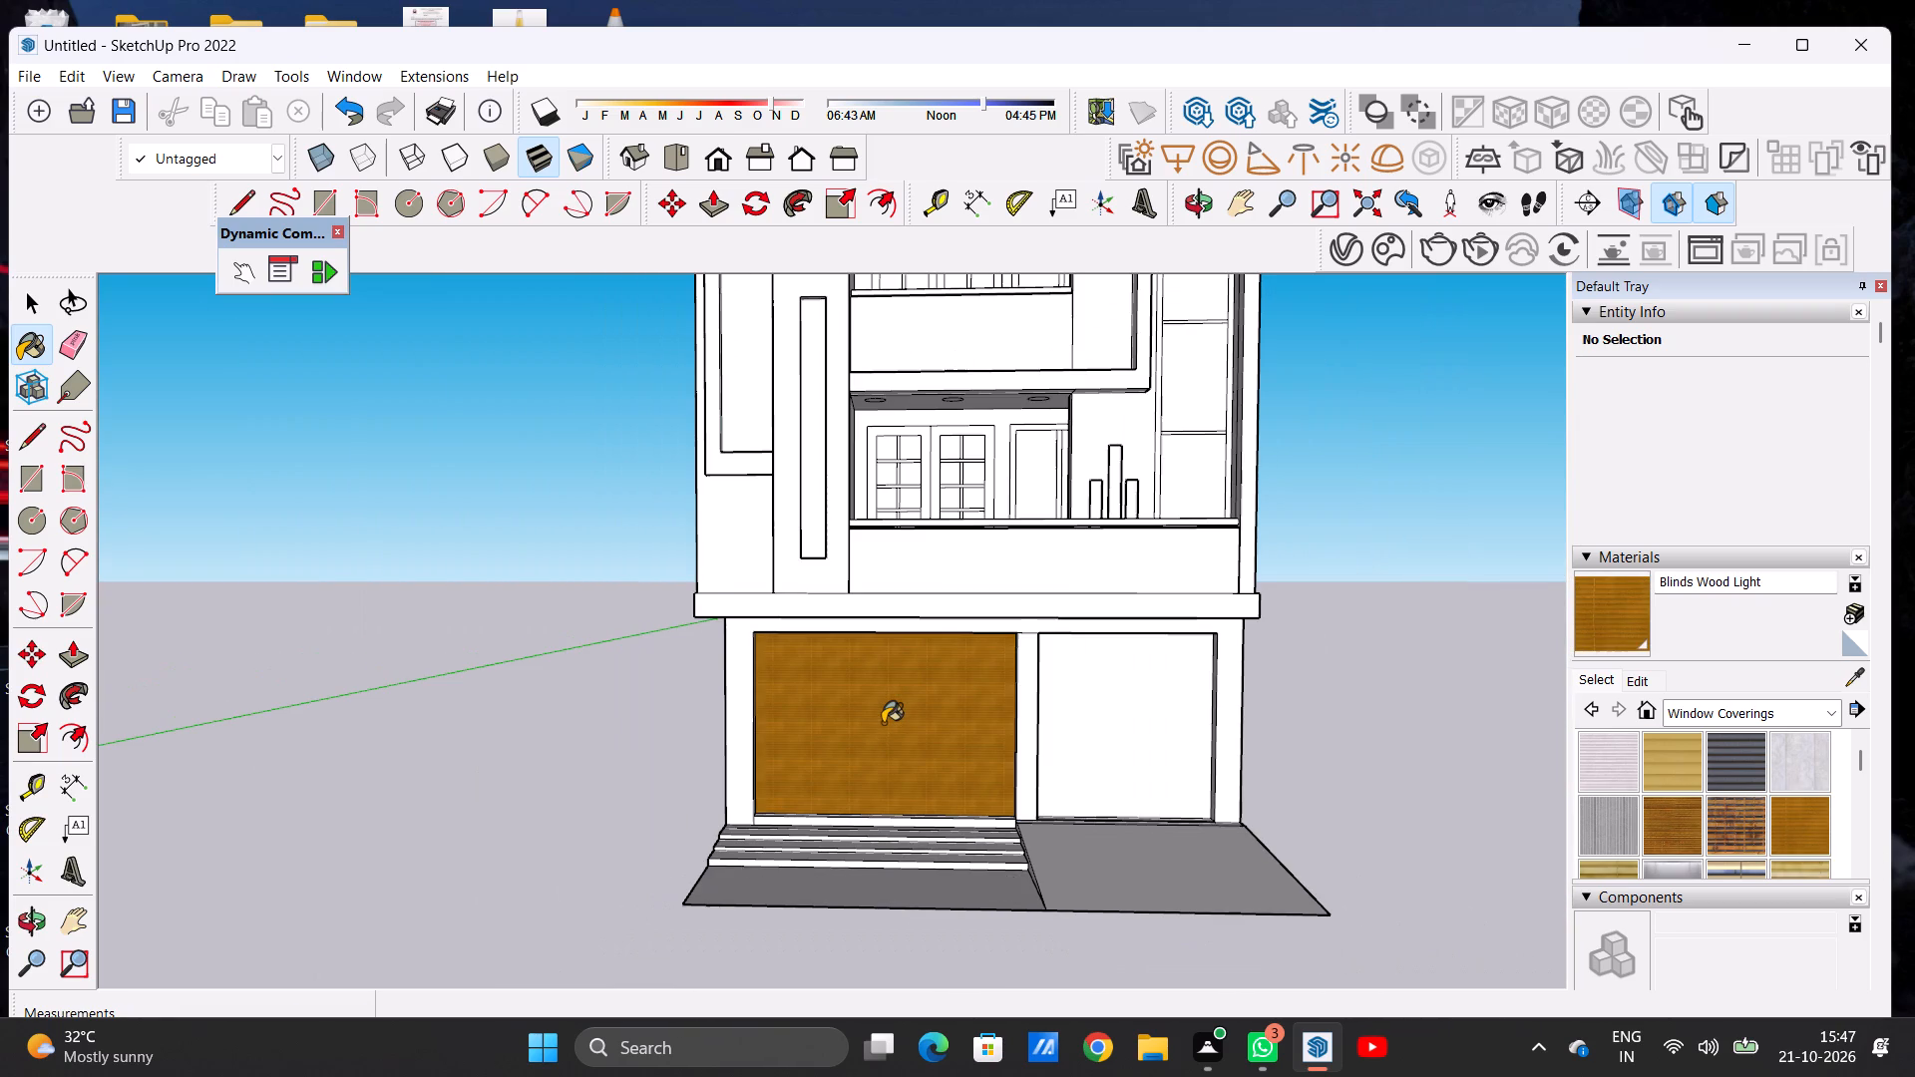
scroll(883, 723, "down", 4)
scroll(921, 730, "up", 5)
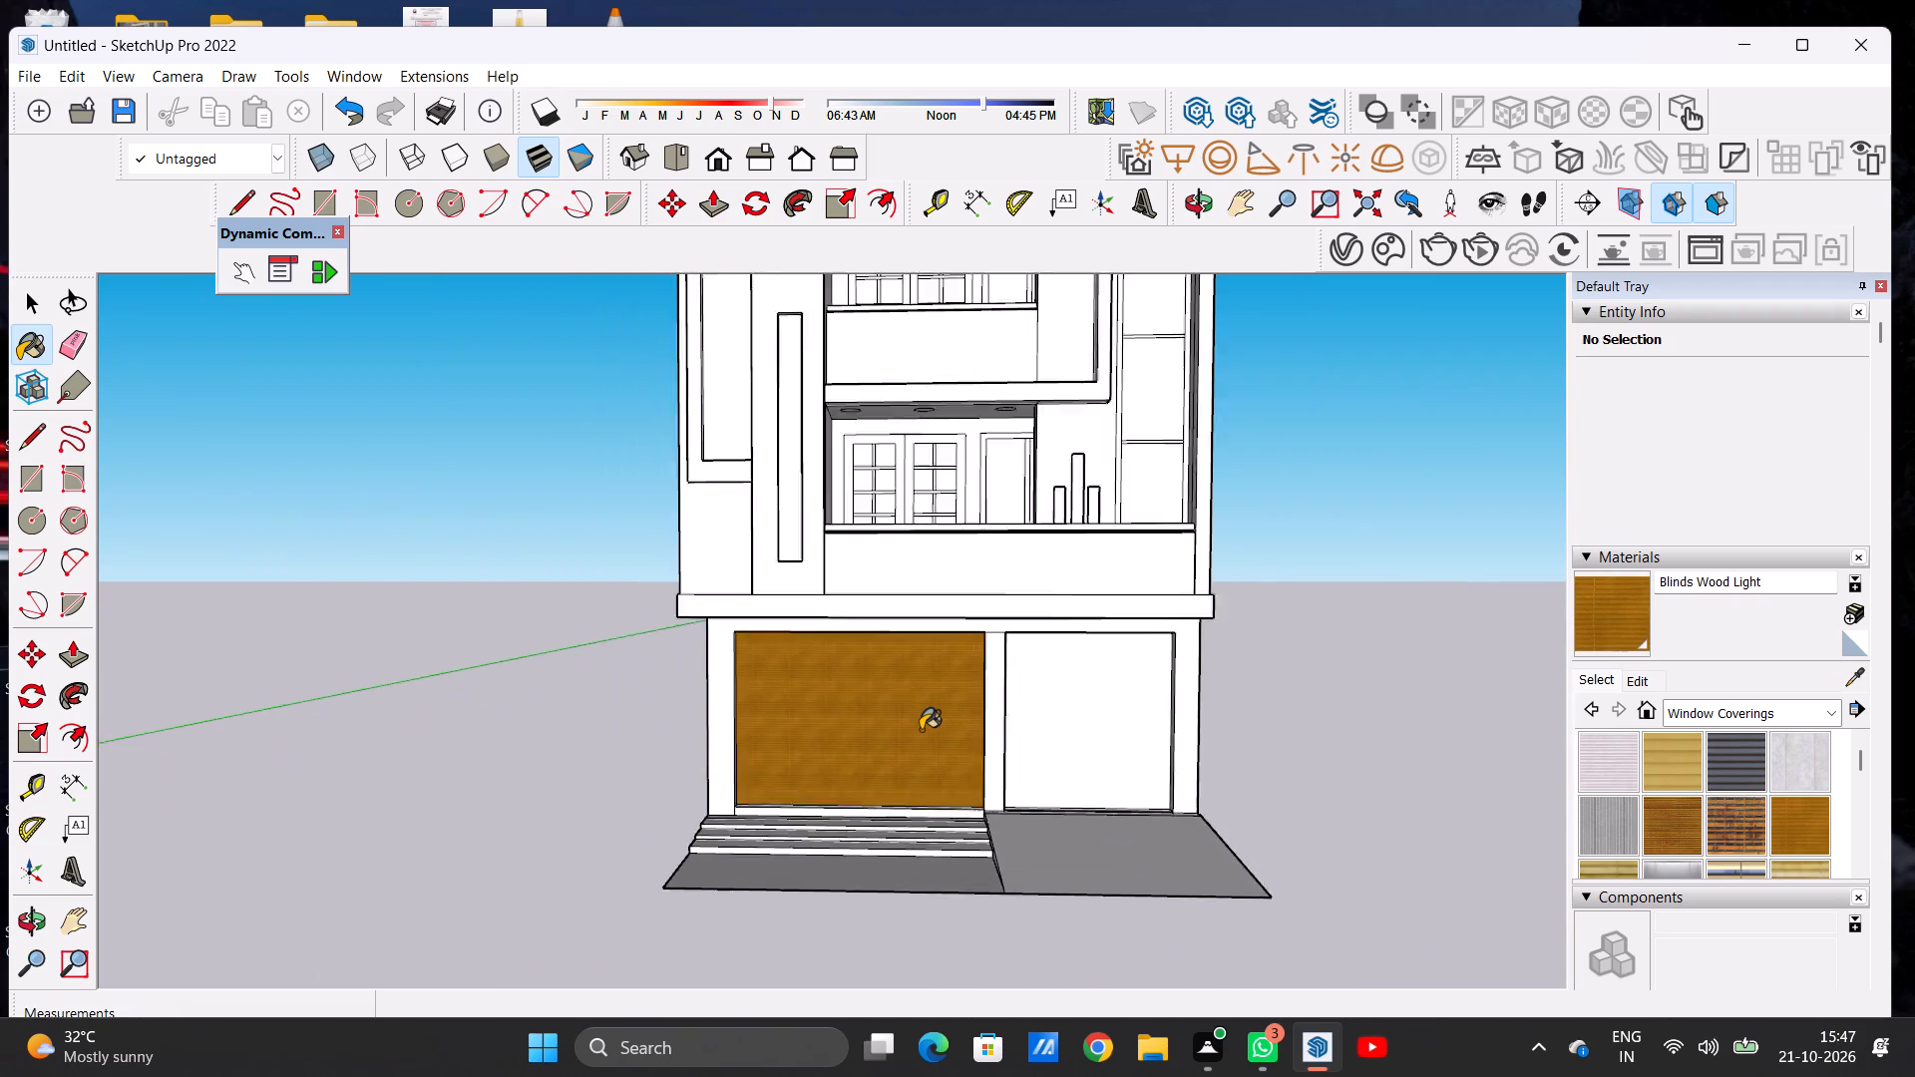
scroll(921, 730, "up", 2)
scroll(1764, 799, "down", 1)
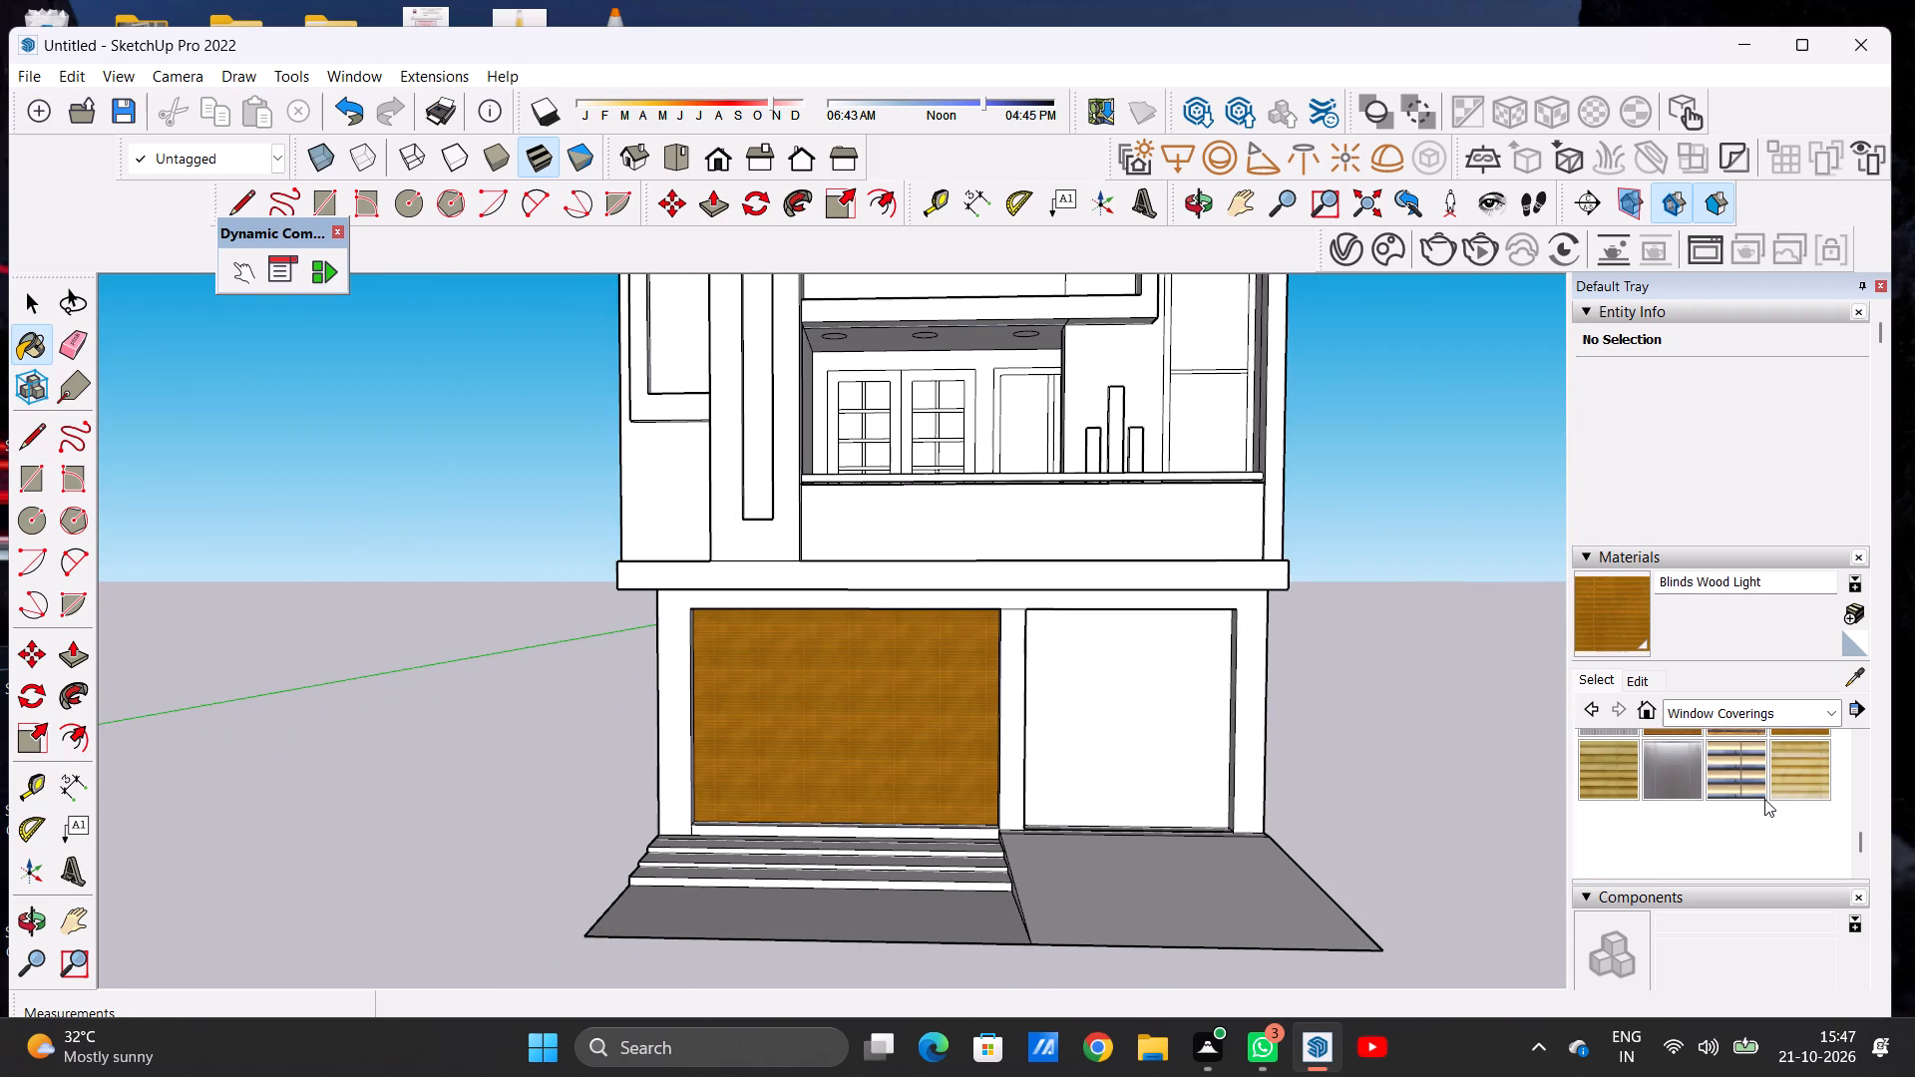
Paint the narrower ground-floor front panel behind the ramp with Blinds Weave from the Window Coverings materials.
scroll(1736, 786, "up", 1)
left_click(1675, 823)
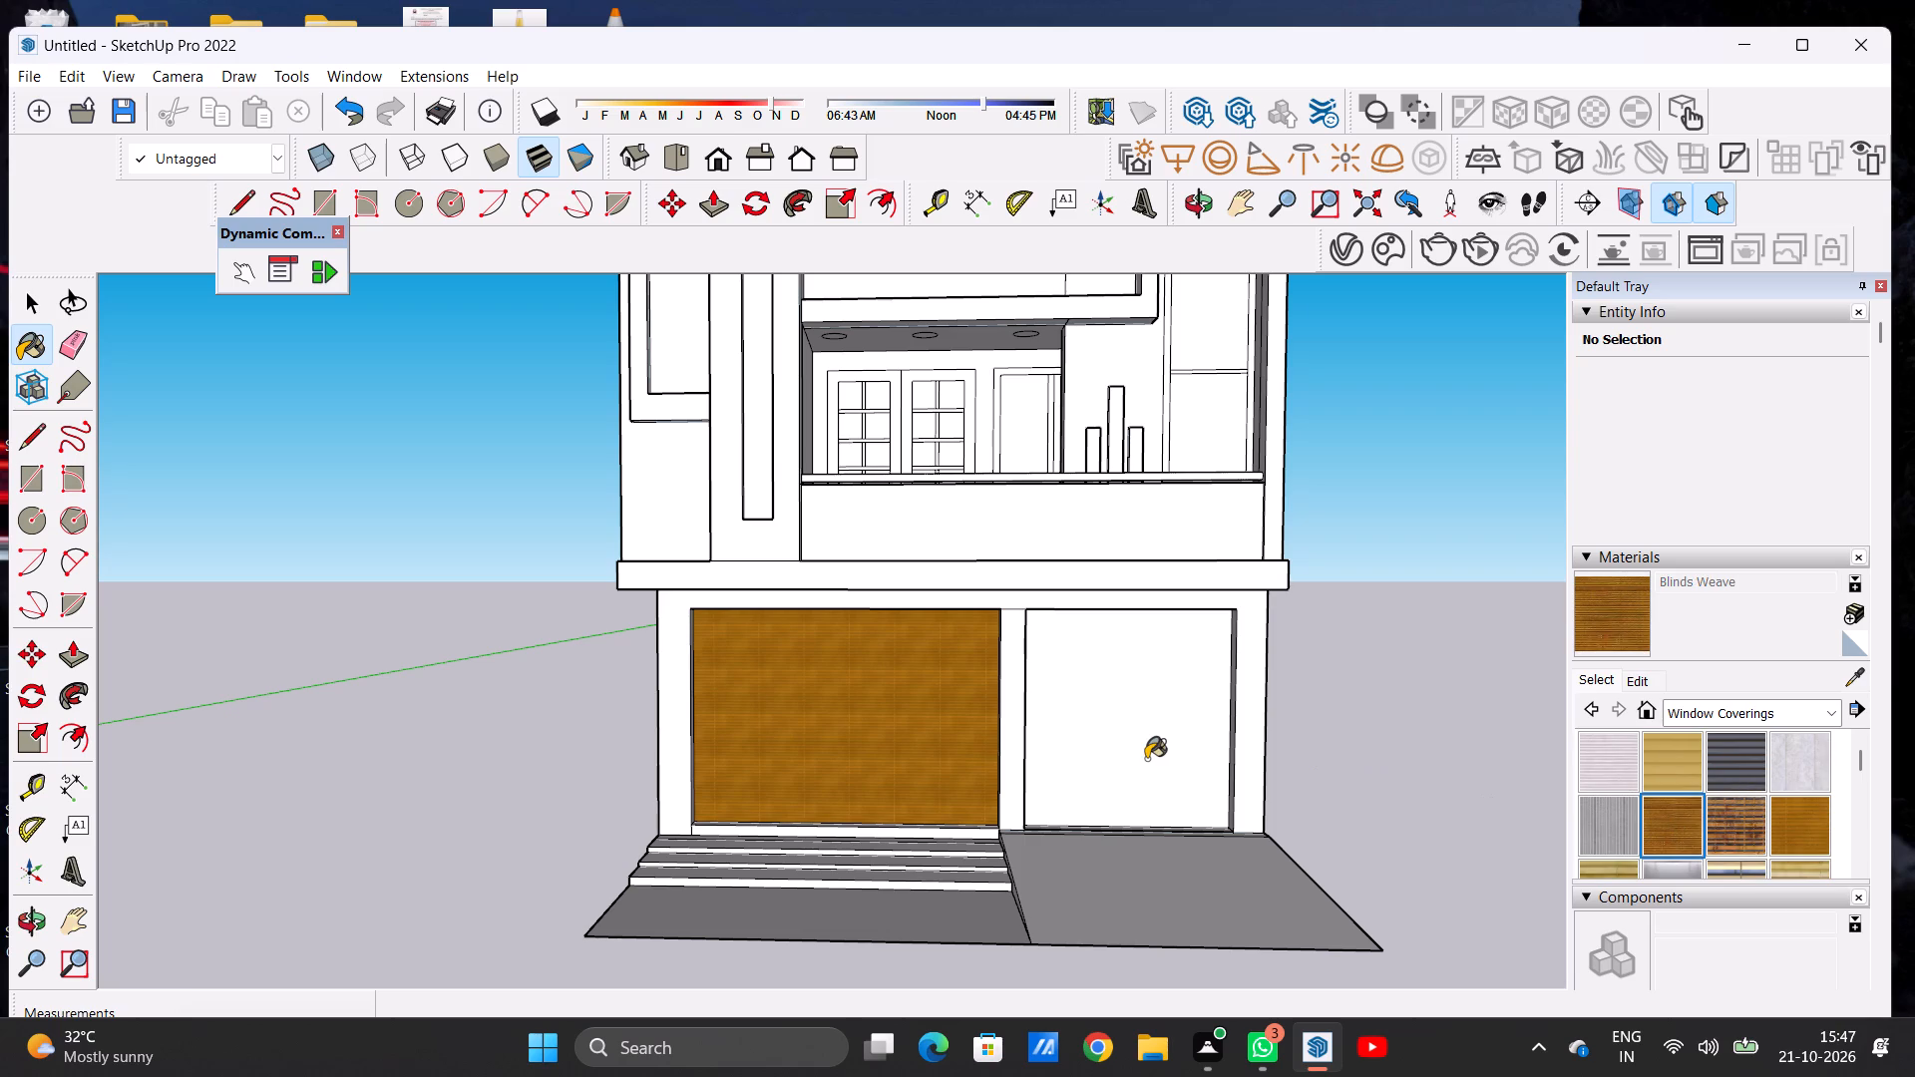
left_click(1146, 759)
scroll(1146, 759, "up", 7)
scroll(1125, 755, "down", 5)
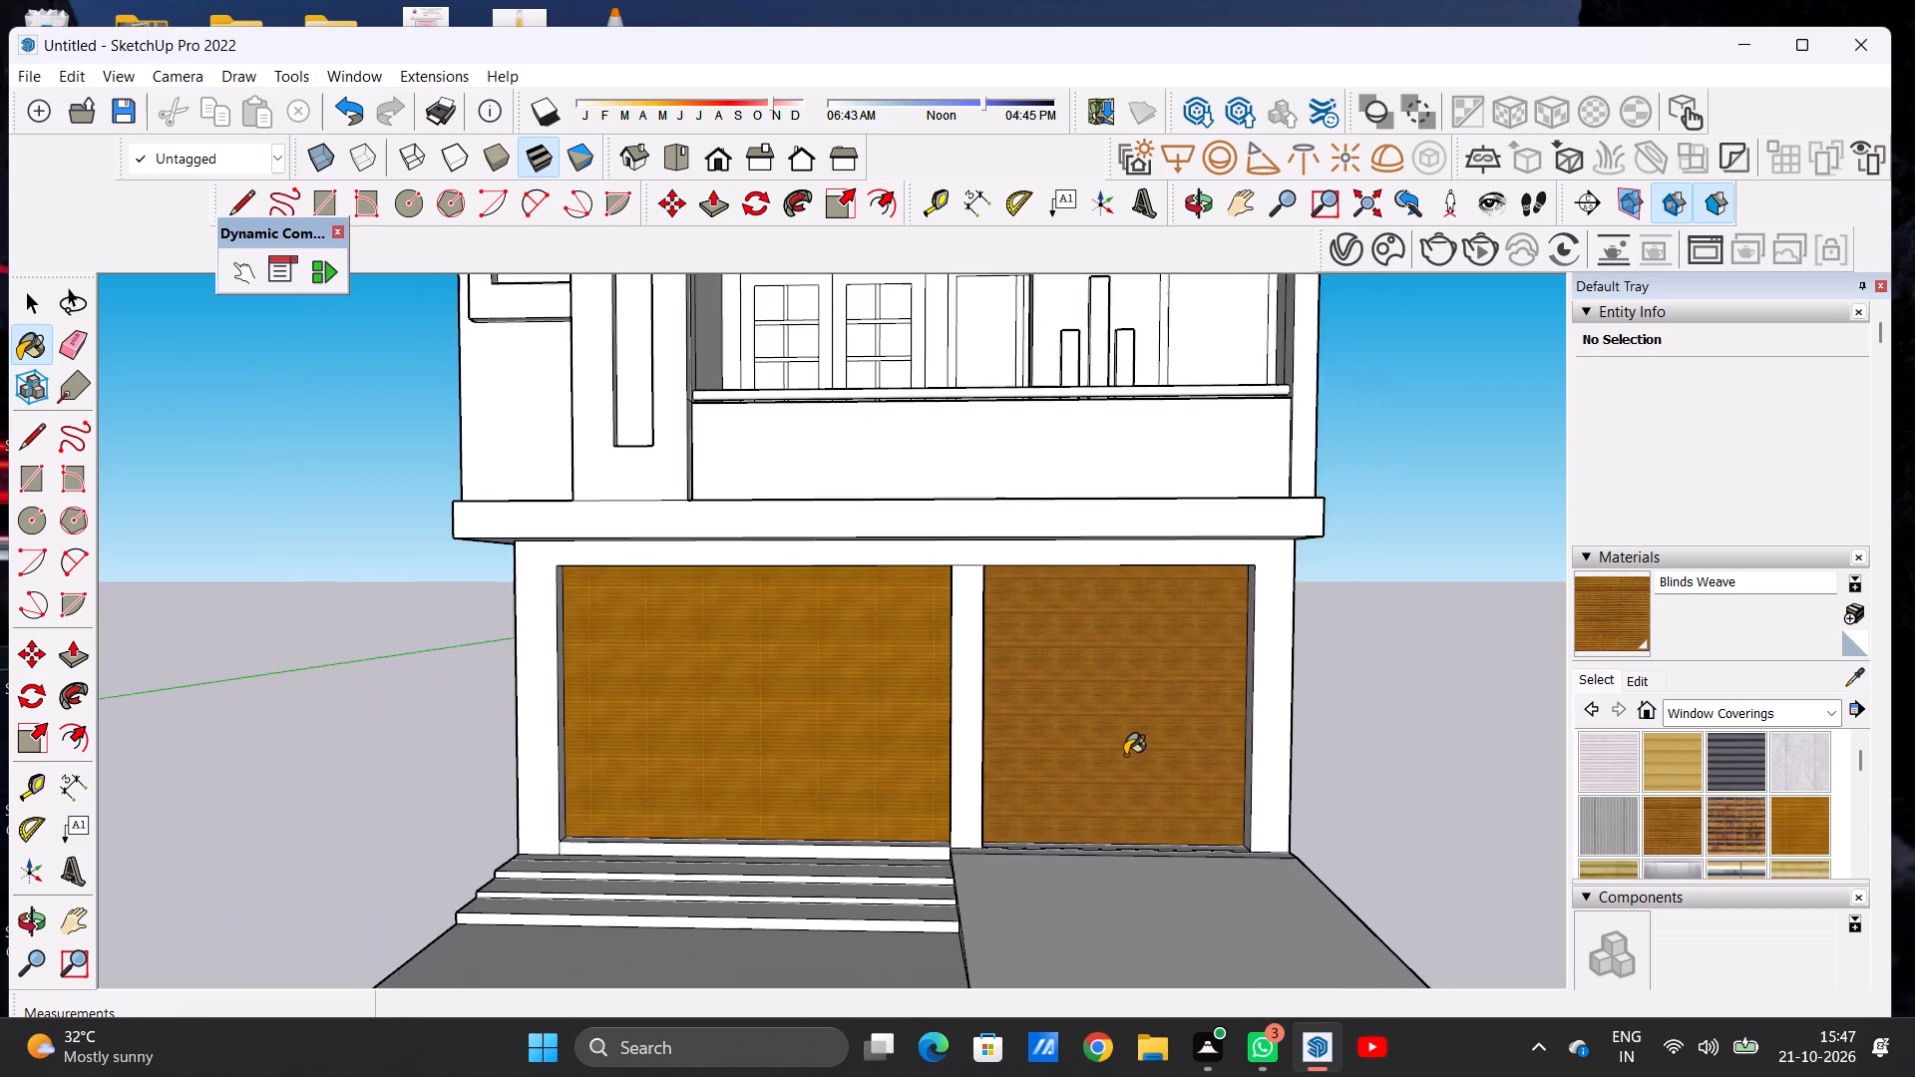
scroll(1125, 755, "down", 2)
scroll(1176, 748, "up", 5)
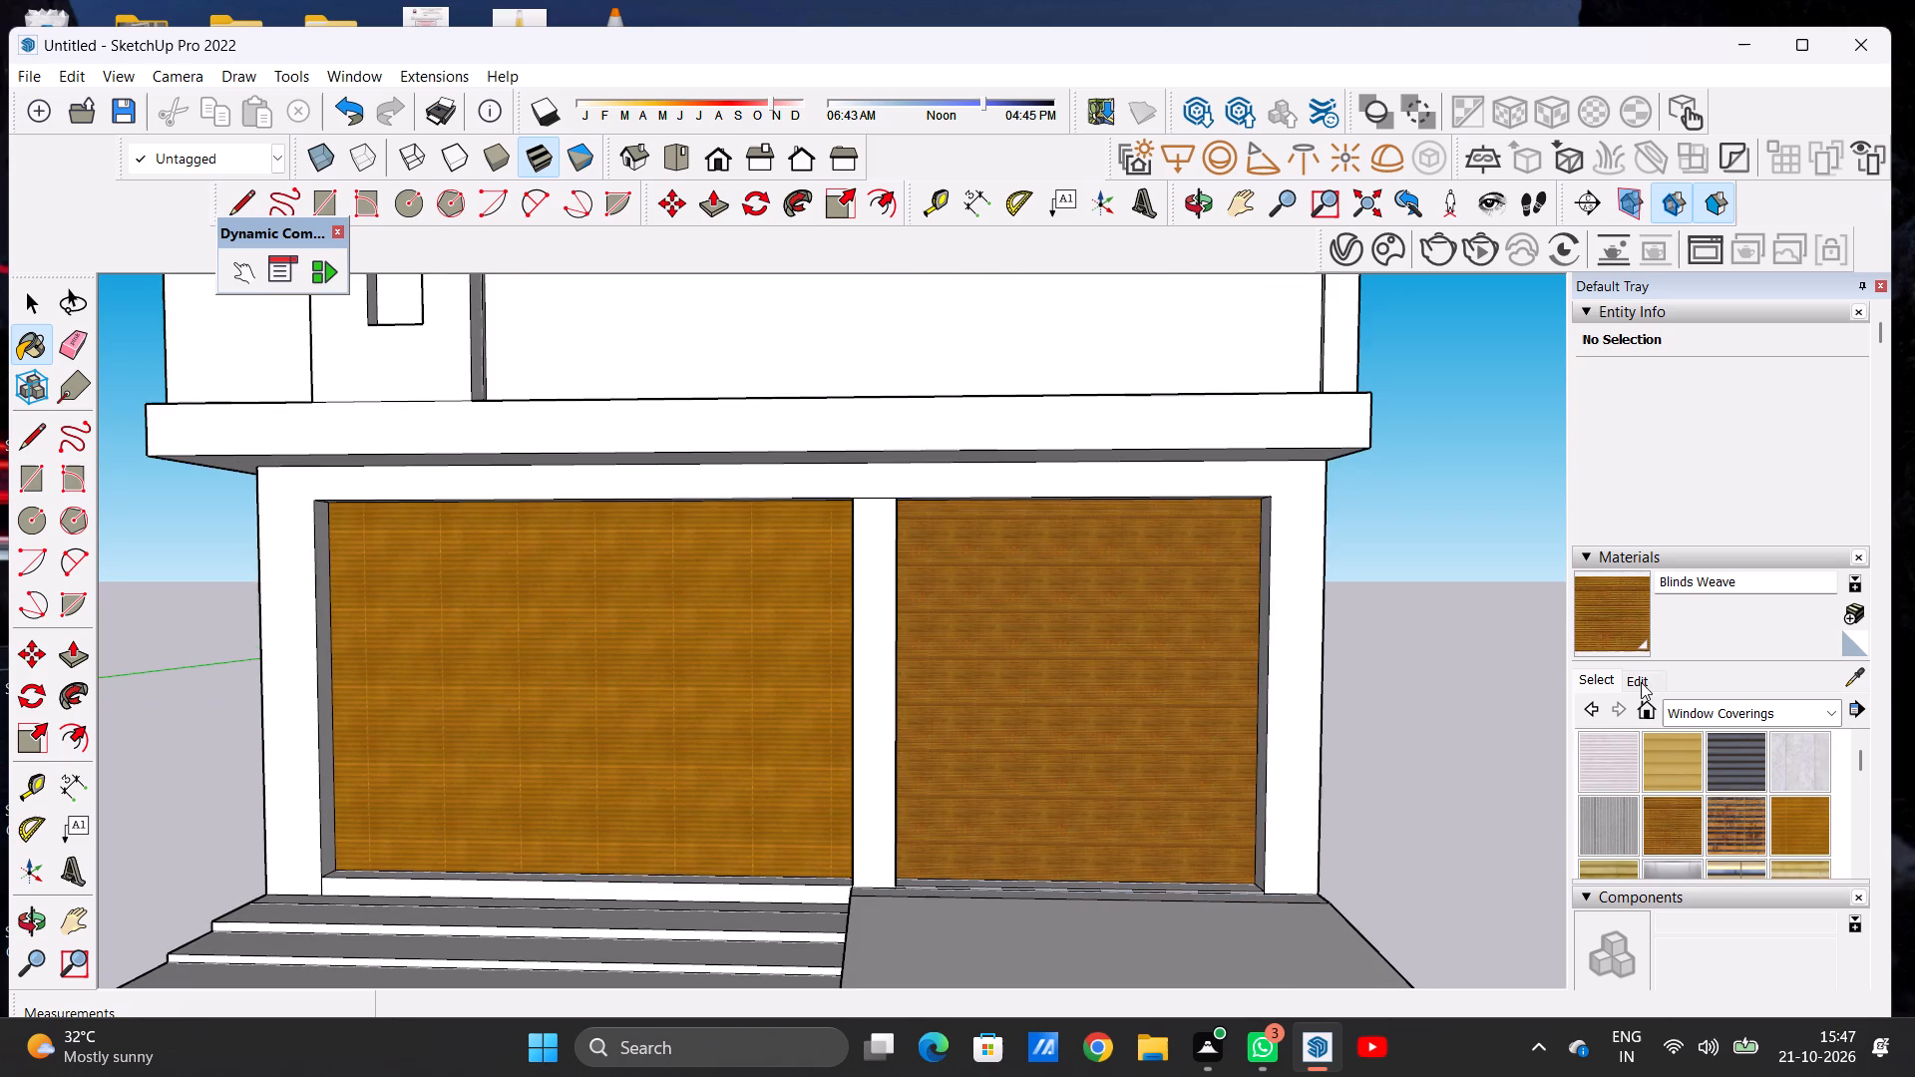
Darken the Blinds Weave material slightly by lowering its colour brightness.
left_click(1639, 682)
scroll(1654, 774, "down", 2)
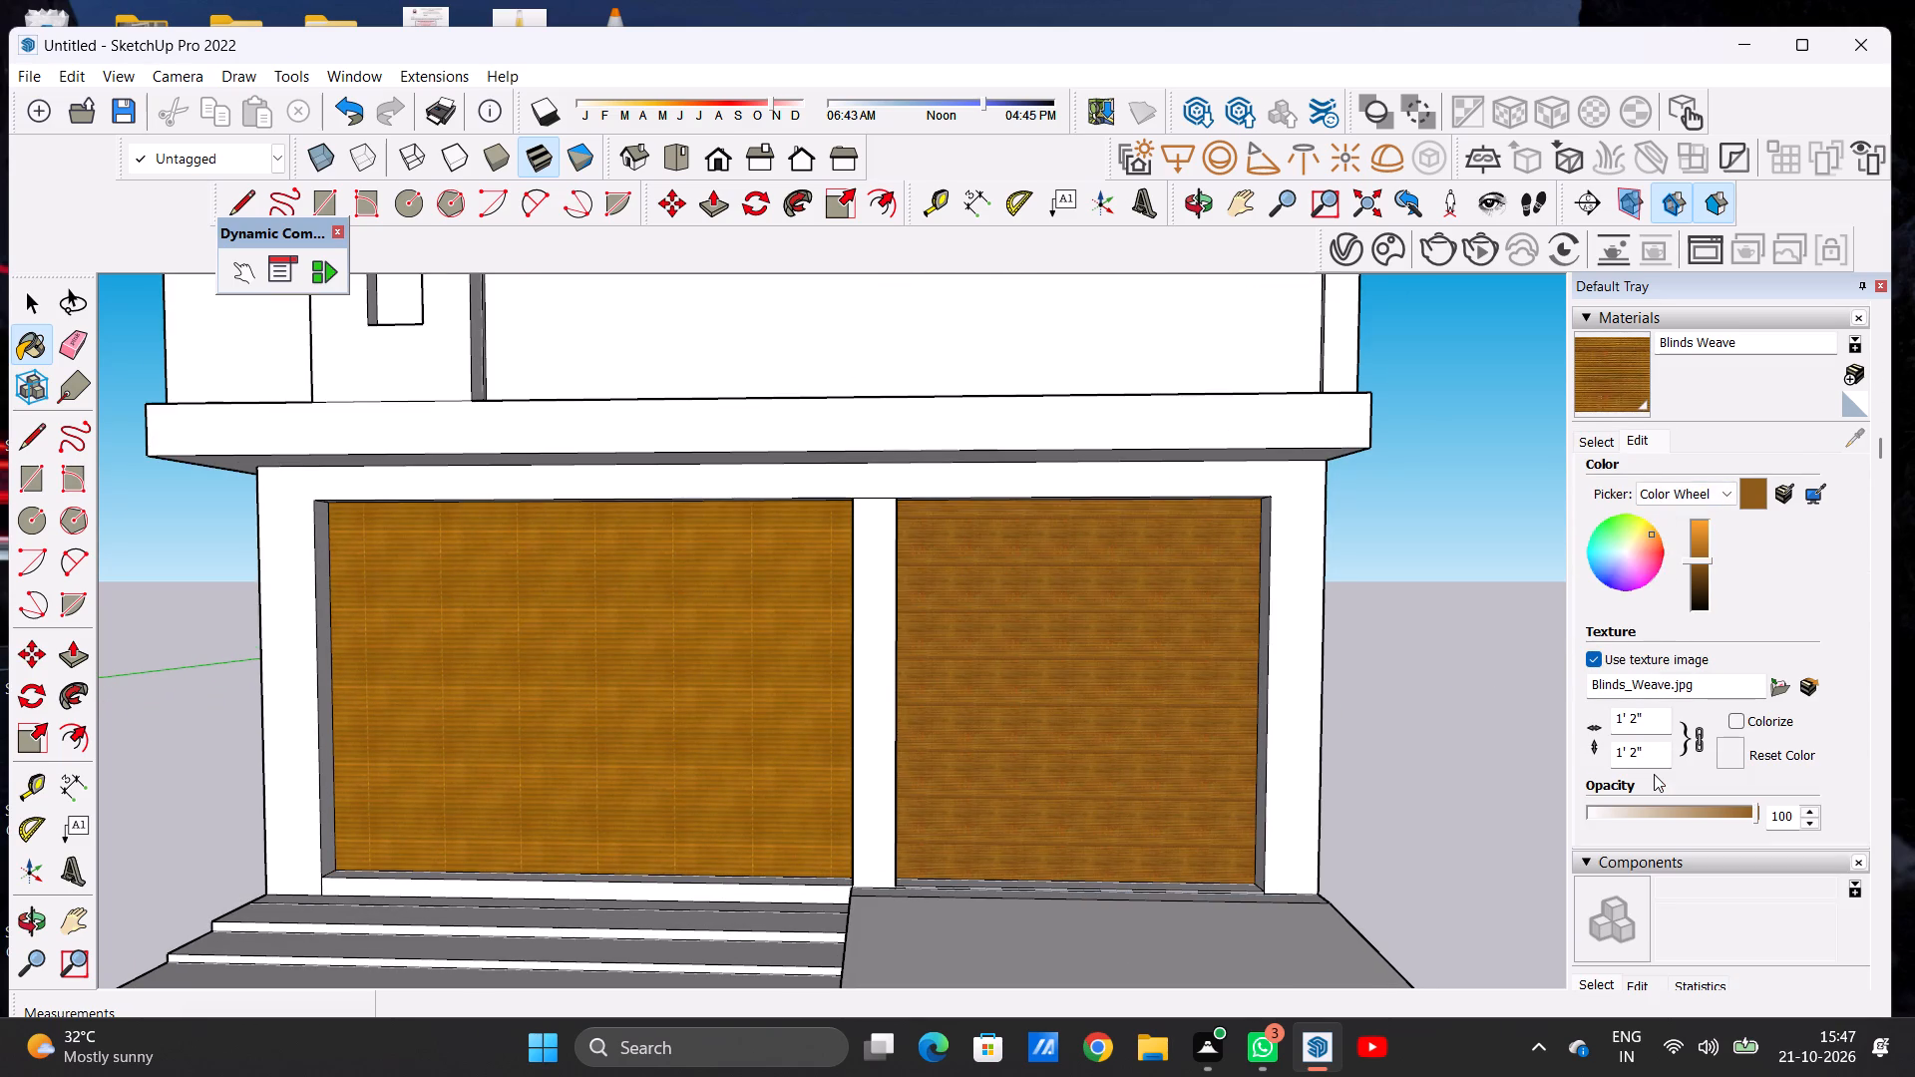
left_click(1696, 566)
scroll(970, 704, "down", 5)
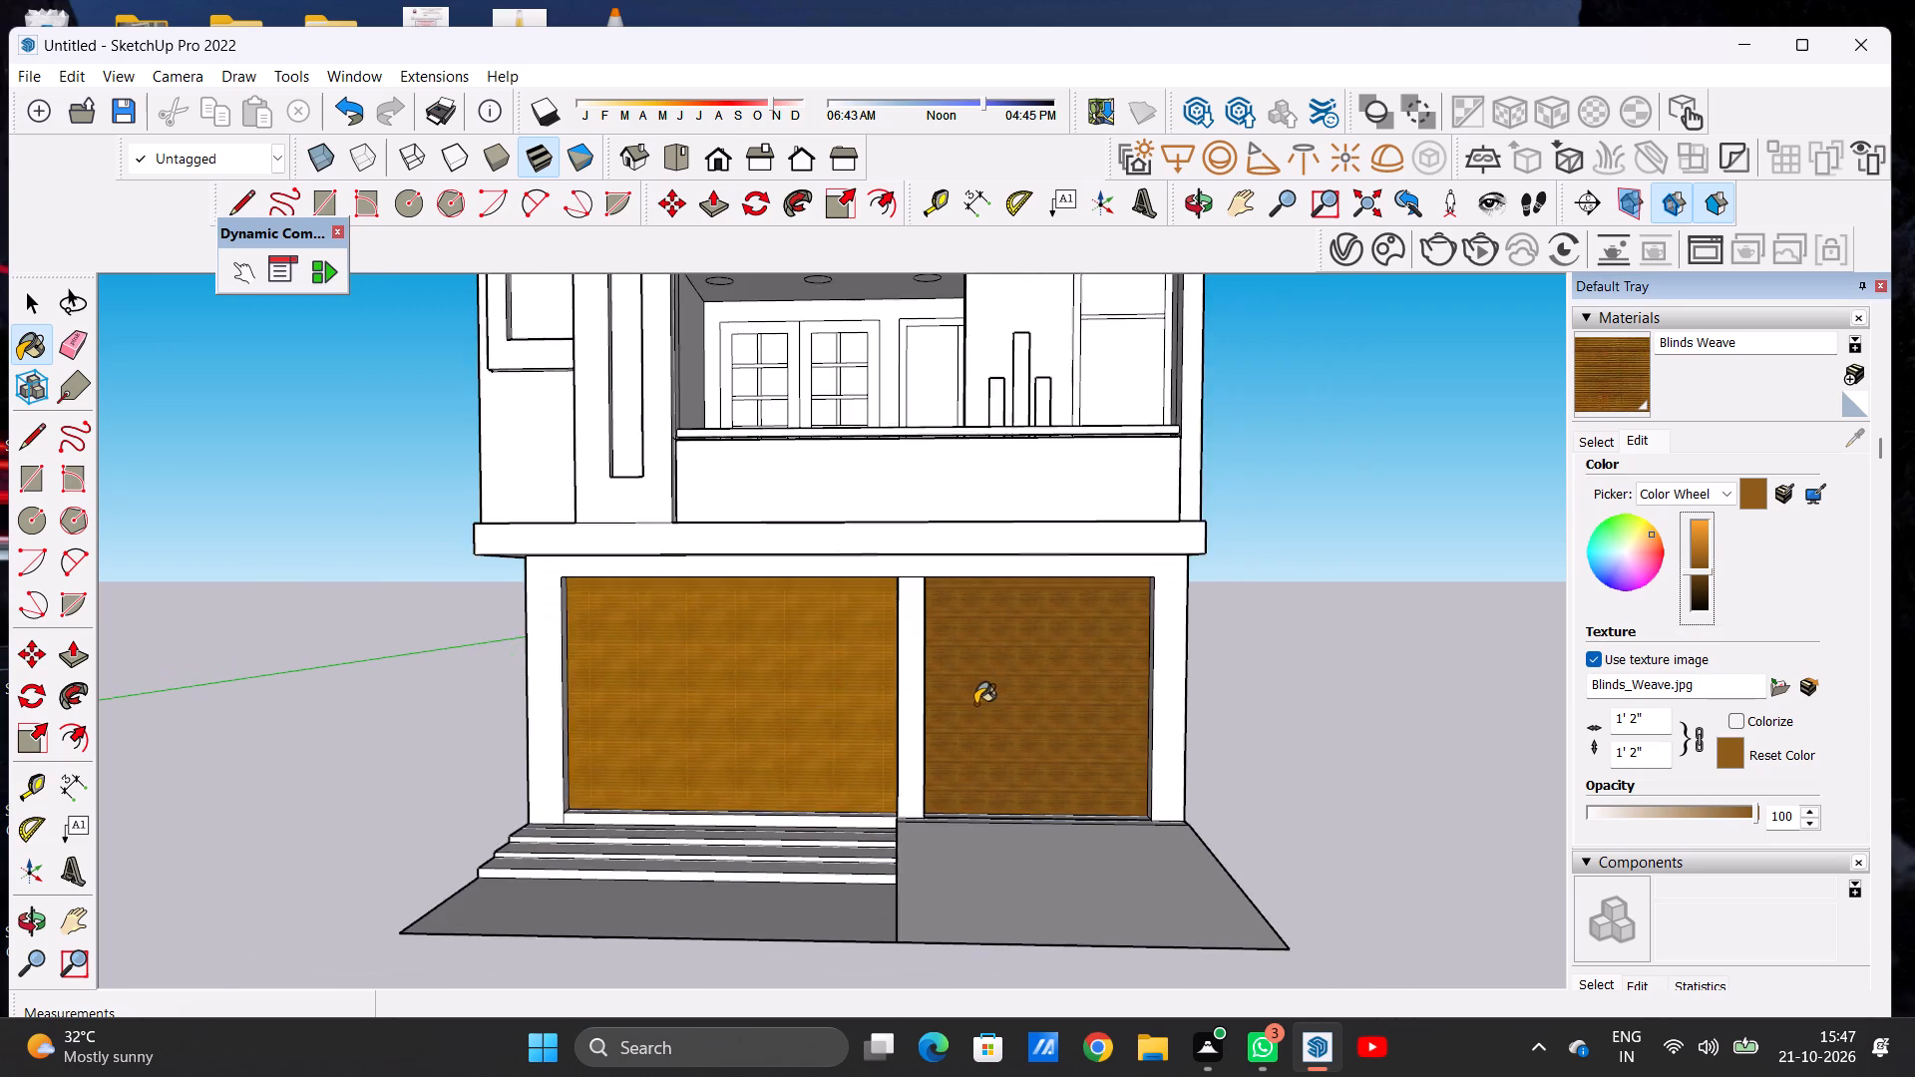
scroll(1042, 704, "up", 4)
scroll(1042, 703, "down", 1)
scroll(1042, 703, "up", 6)
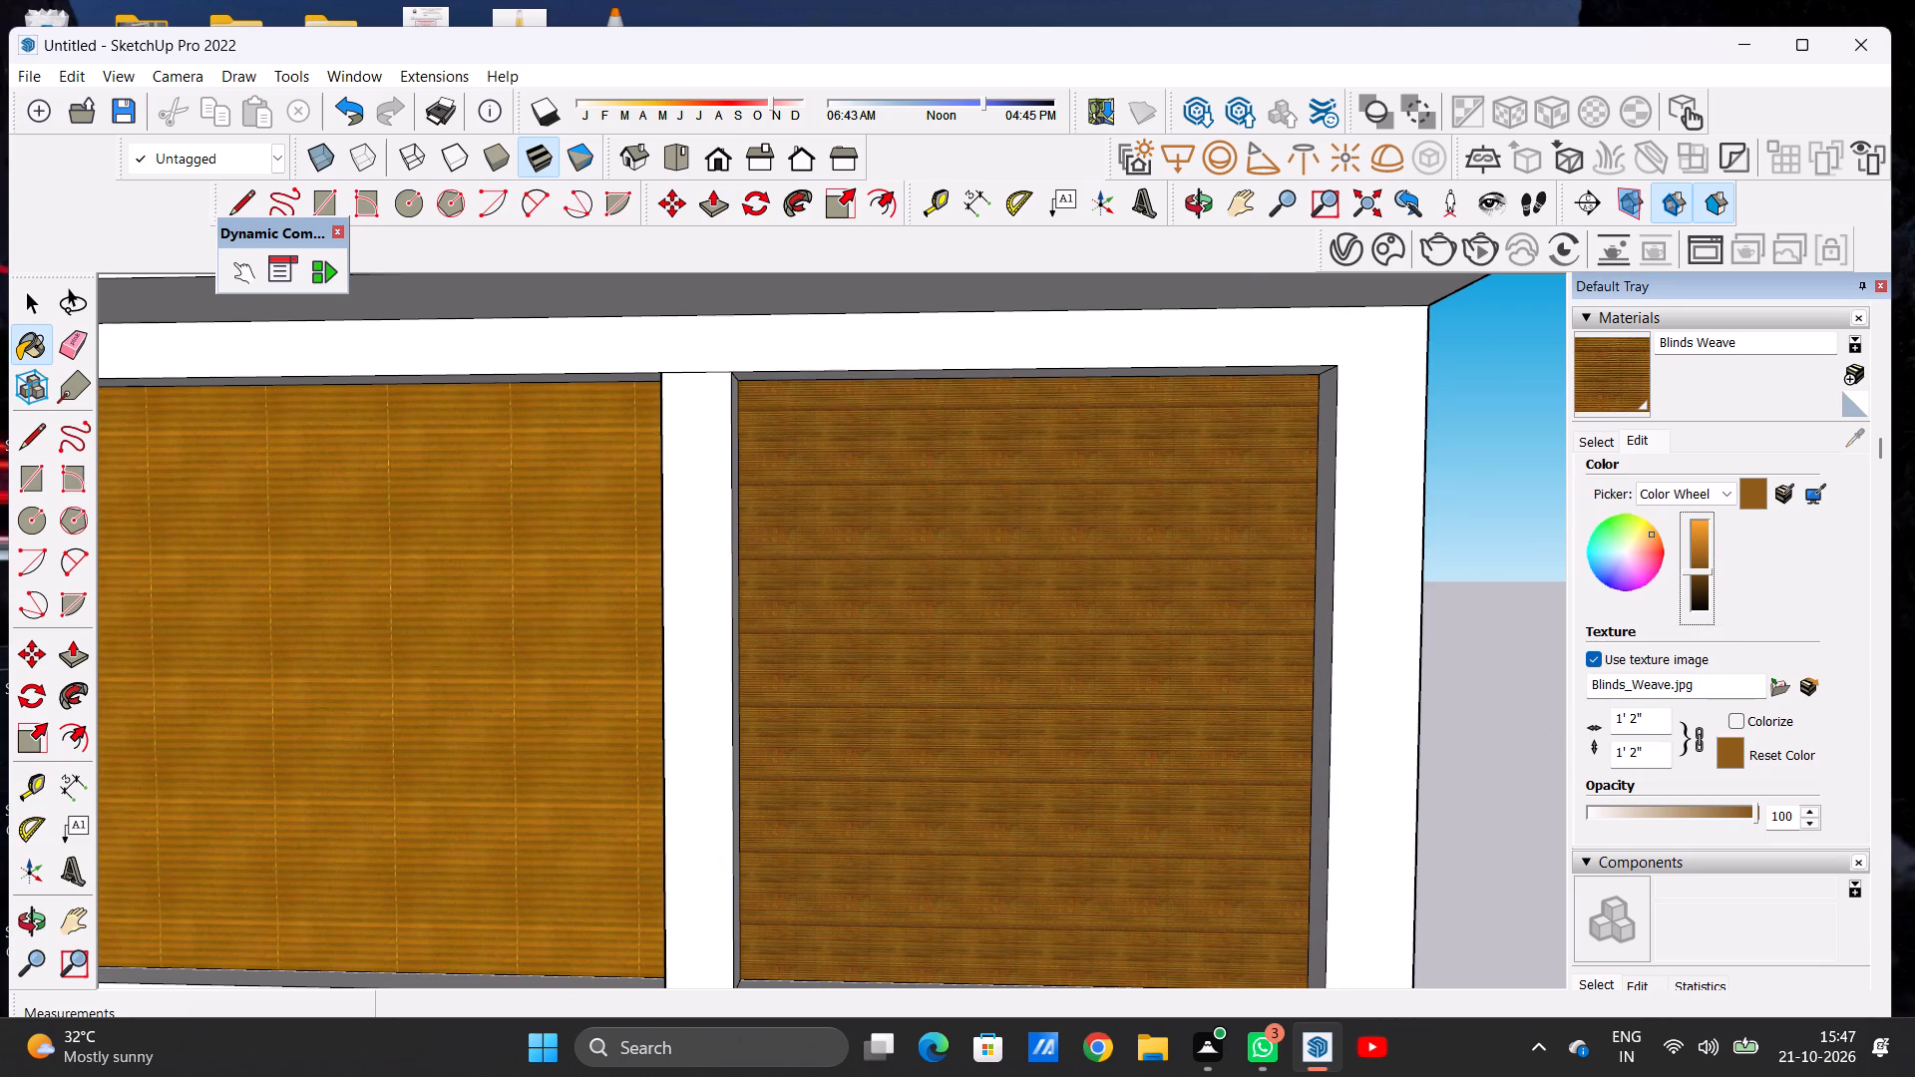
Set the Blinds Weave texture size to 5' on the narrower front panel.
left_click(1644, 752)
key("BackSpace")
key("BackSpace")
key("BackSpace")
key("BackSpace")
key("BackSpace")
key("BackSpace")
key("BackSpace")
key("BackSpace")
key("BackSpace")
key("BackSpace")
key("BackSpace")
key("BackSpace")
key("BackSpace")
key("BackSpace")
type("5'")
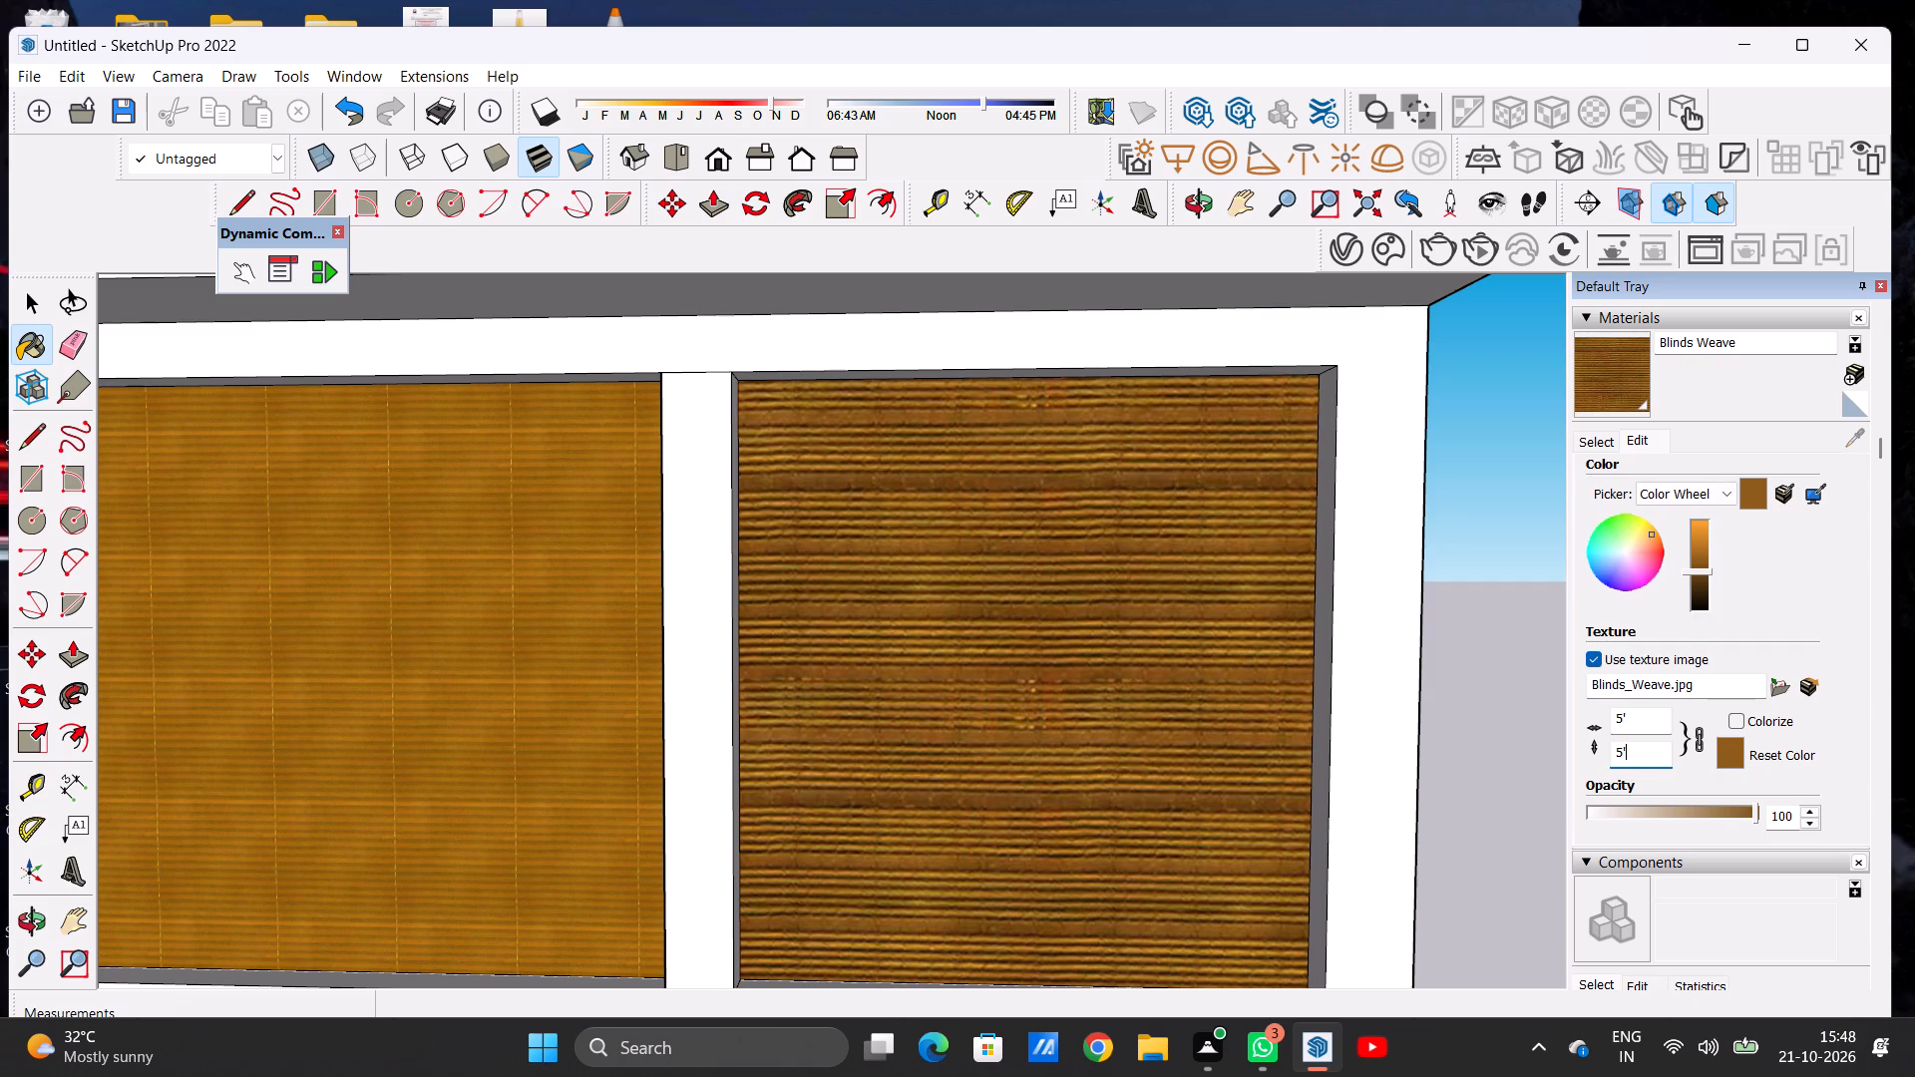
key("Return")
scroll(1324, 834, "down", 9)
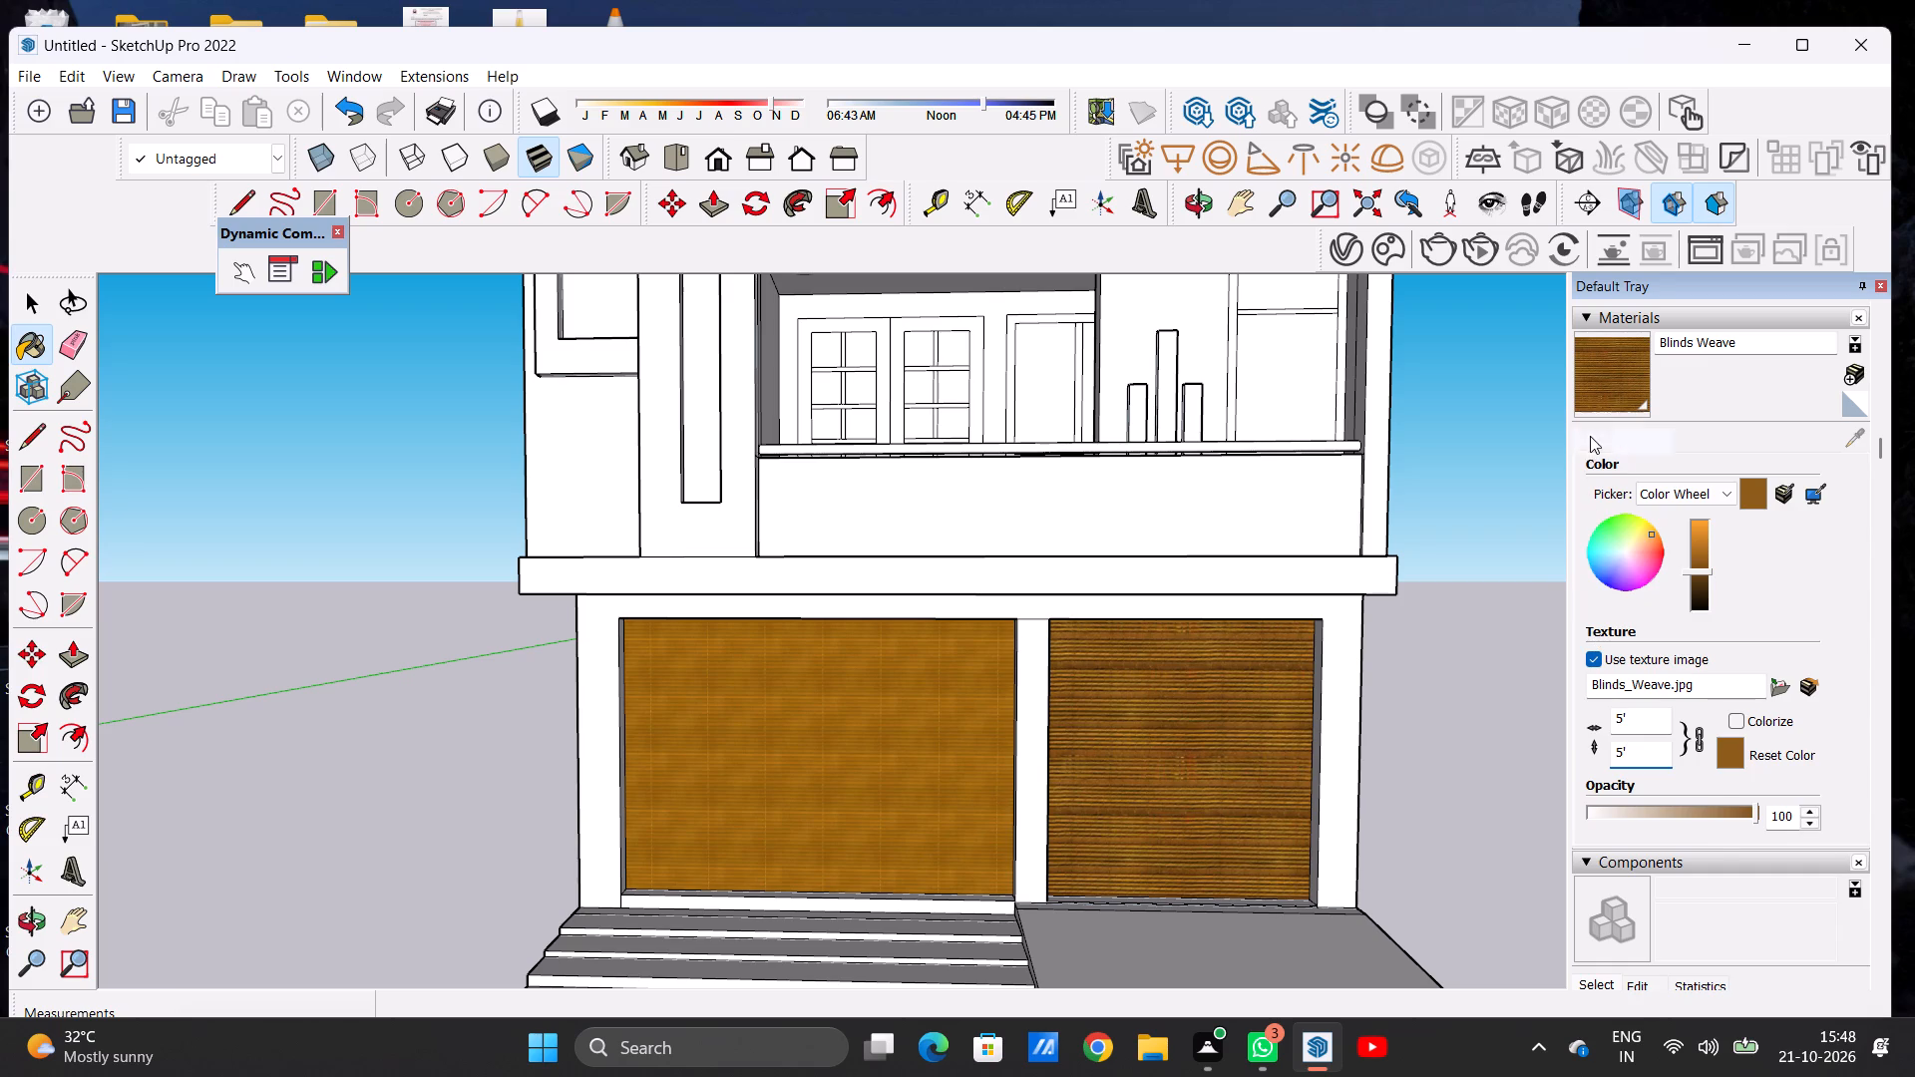
Make Blinds Wood Light the active material and apply it again to the wider front panel.
left_click(1590, 436)
left_click(1807, 595)
left_click(812, 783)
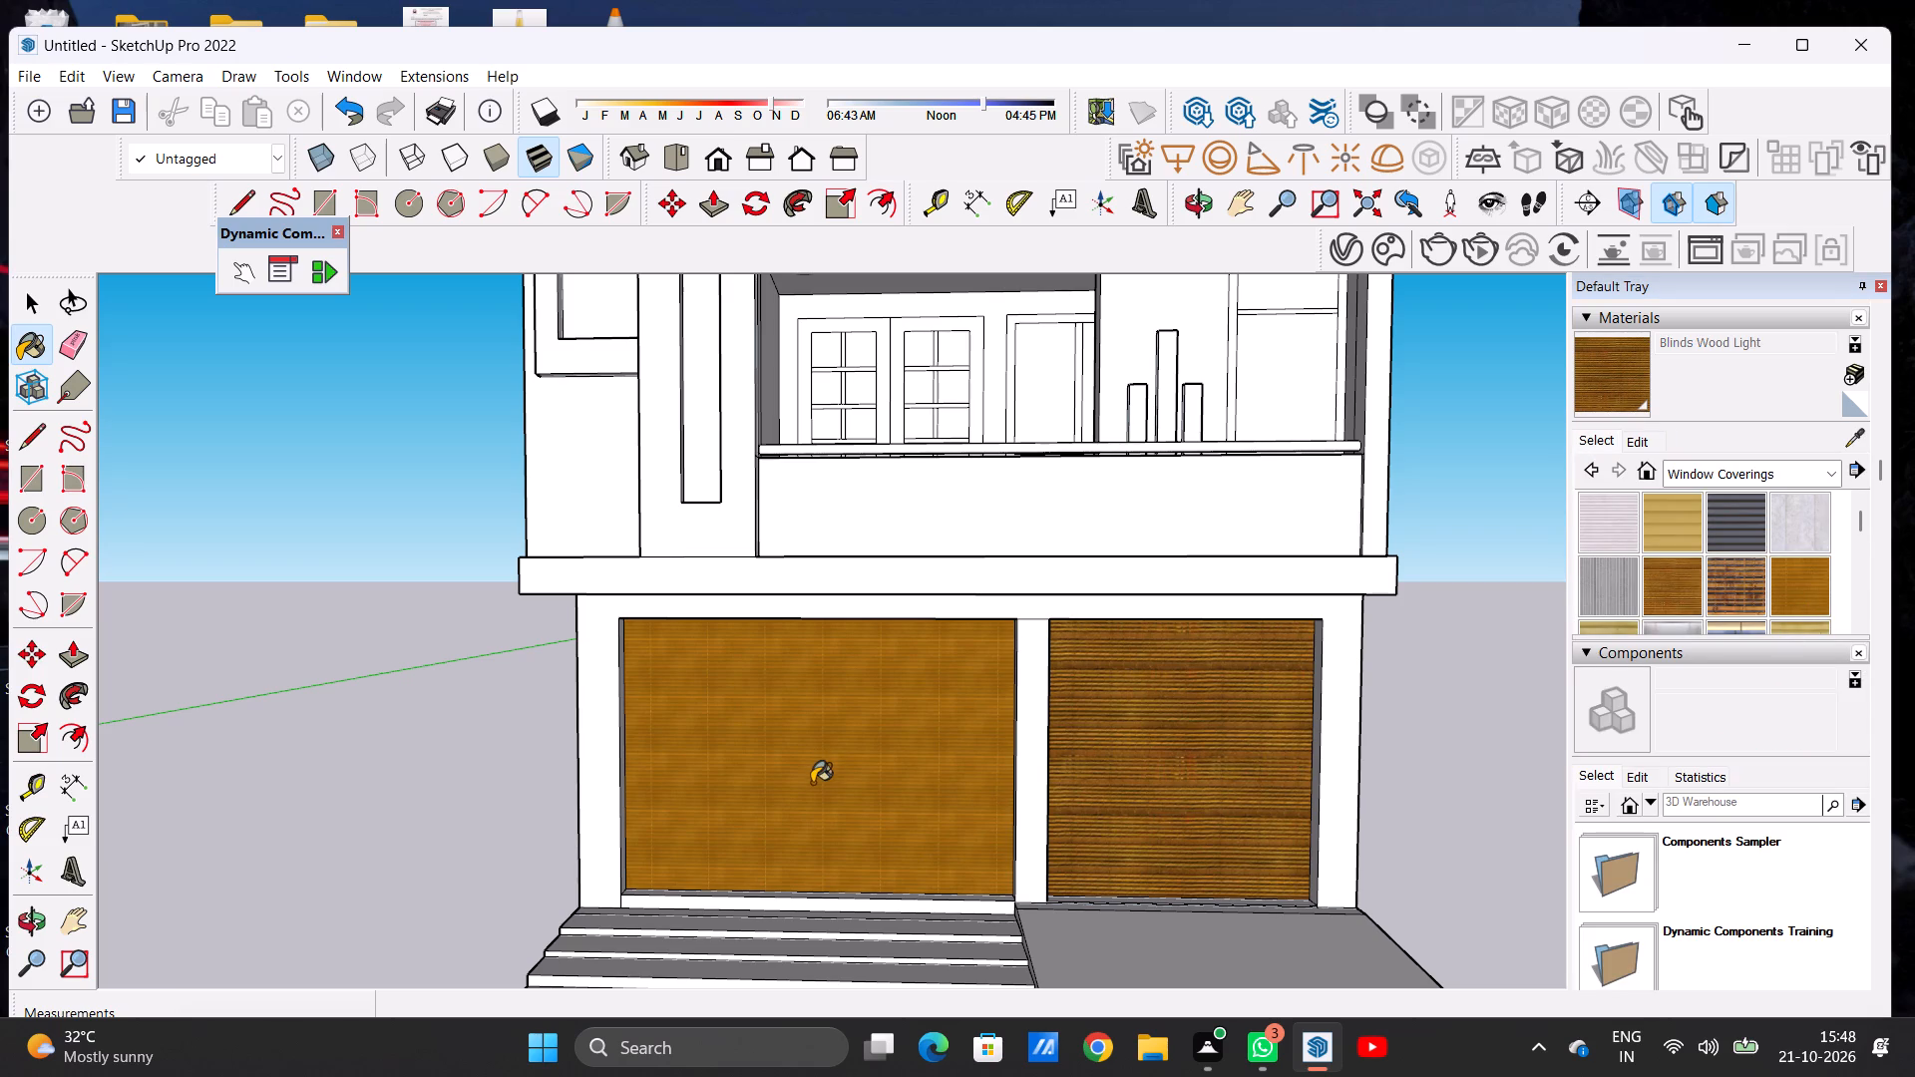
Darken the Blinds Wood Light material slightly by lowering its colour brightness.
scroll(1667, 667, "down", 1)
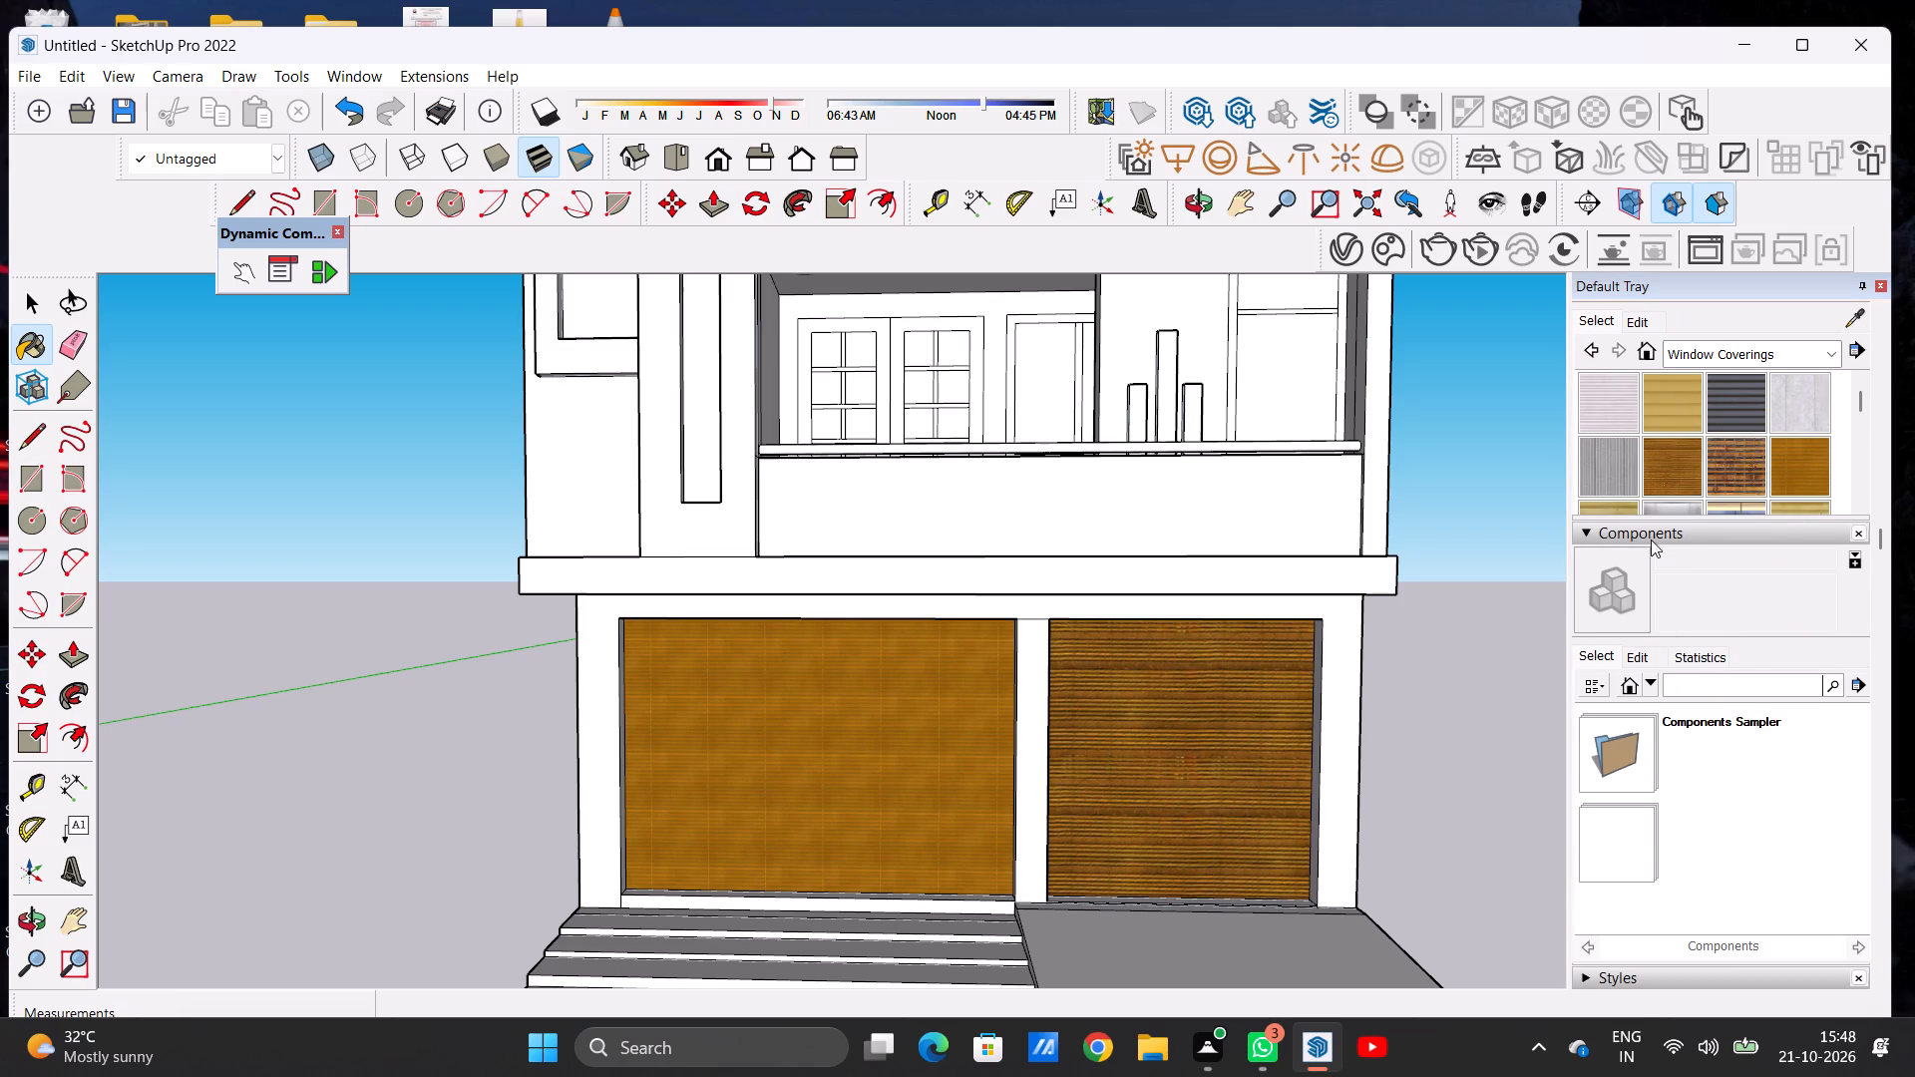
scroll(1629, 501, "down", 4)
scroll(1629, 501, "up", 7)
scroll(1640, 568, "down", 3)
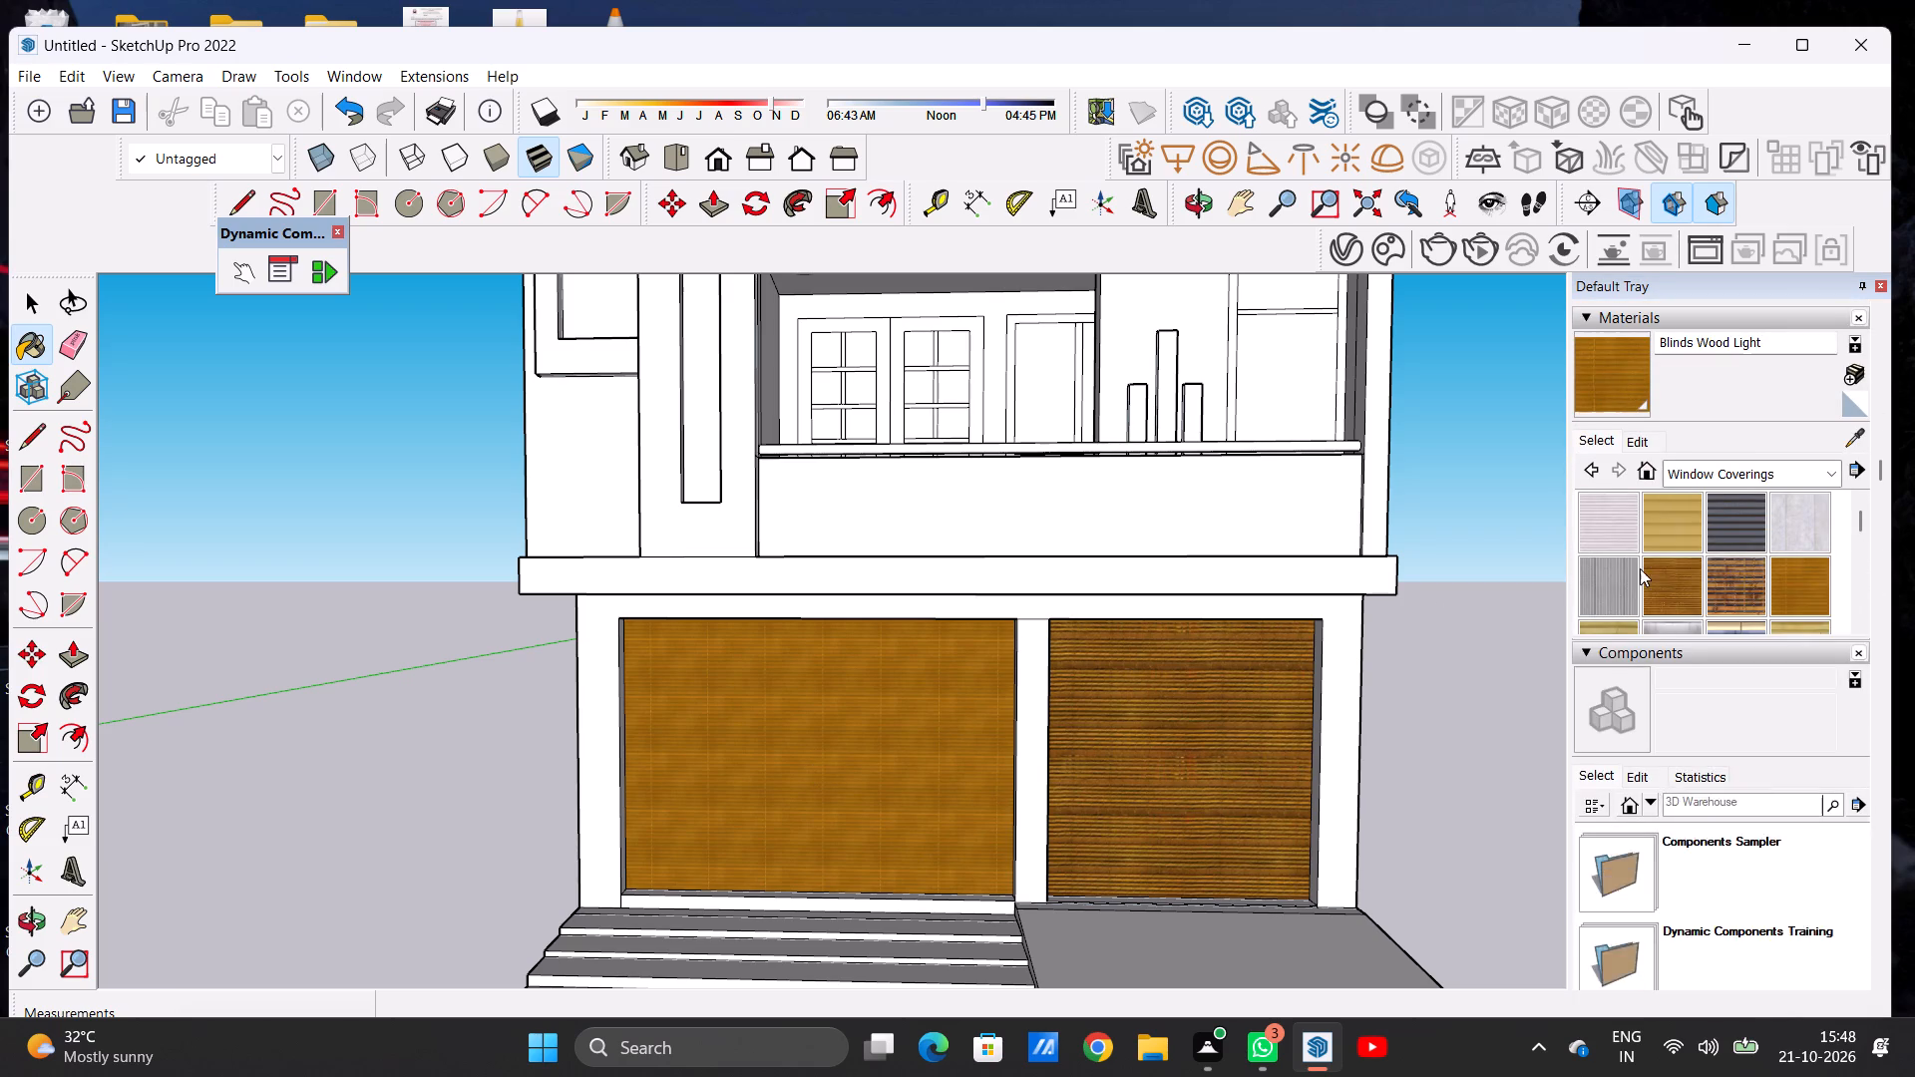
scroll(1640, 568, "down", 1)
left_click(1634, 443)
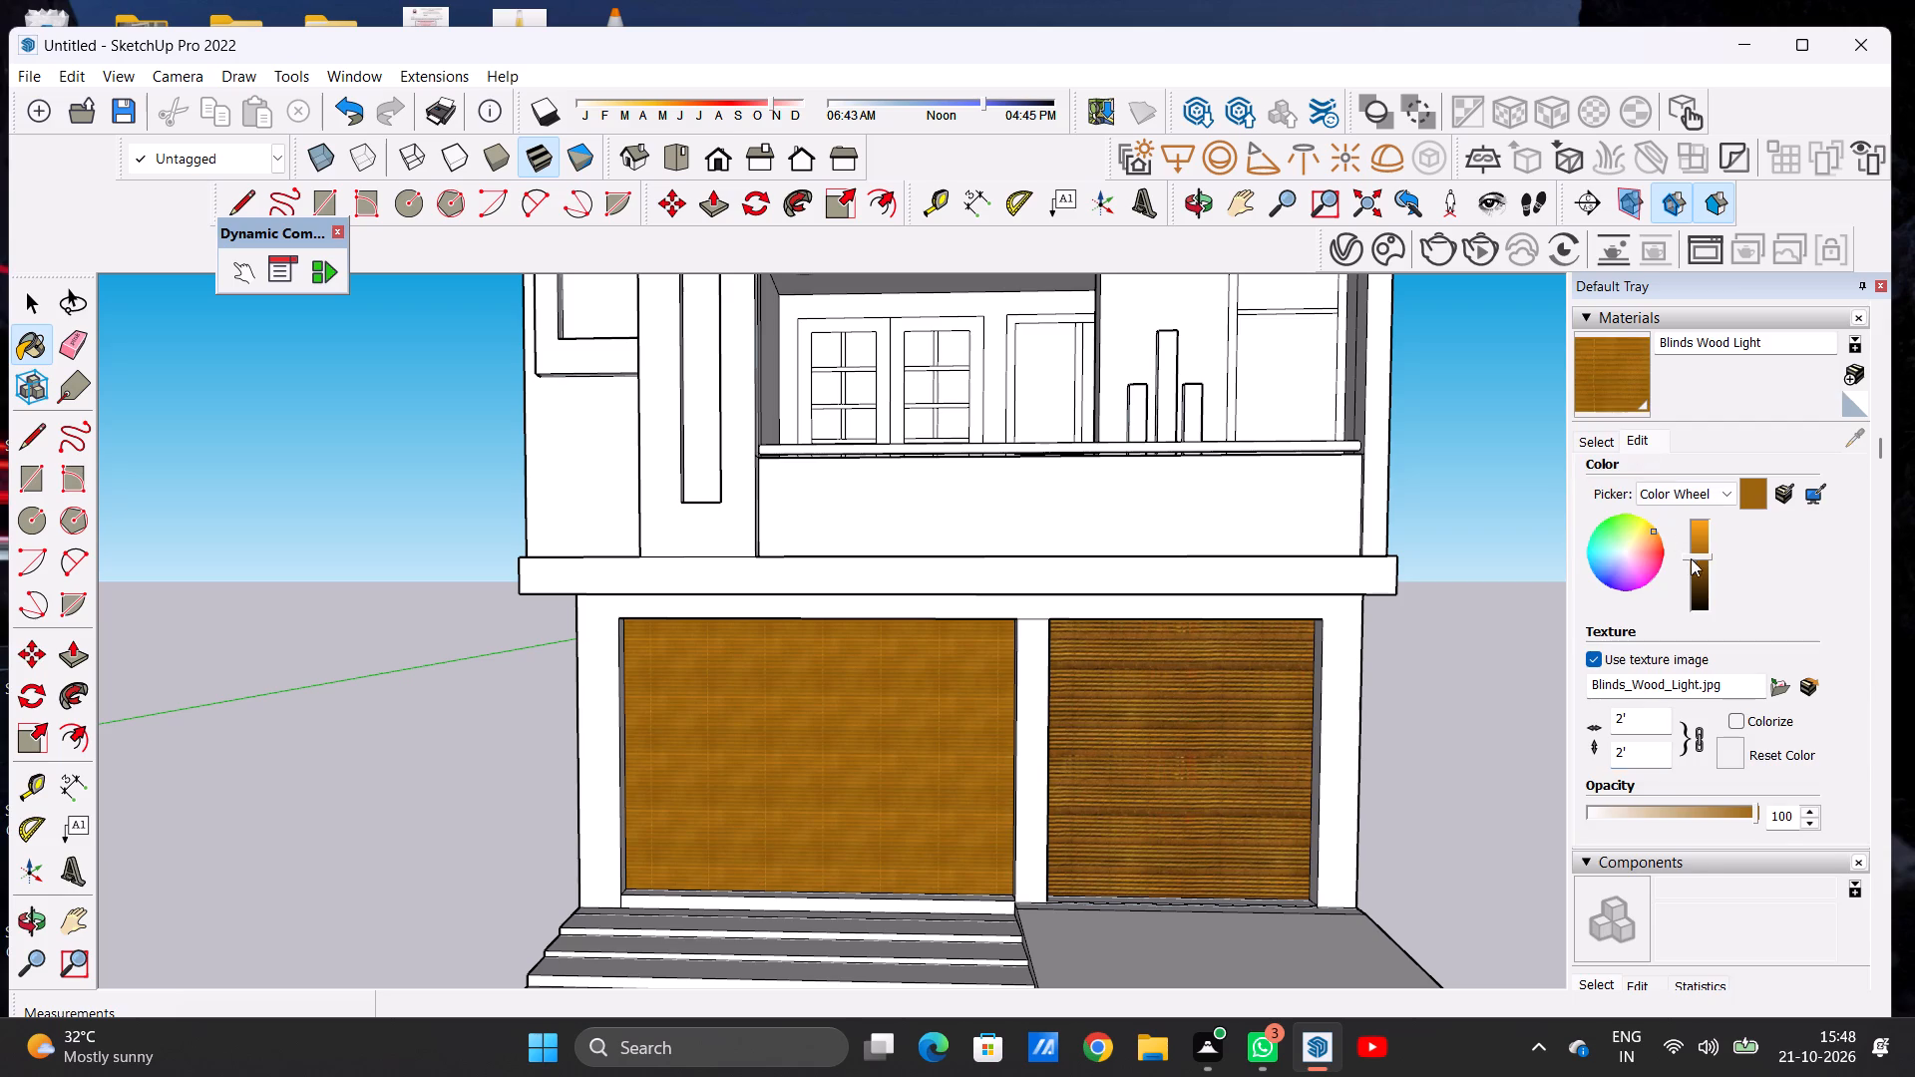
scroll(1696, 565, "down", 1)
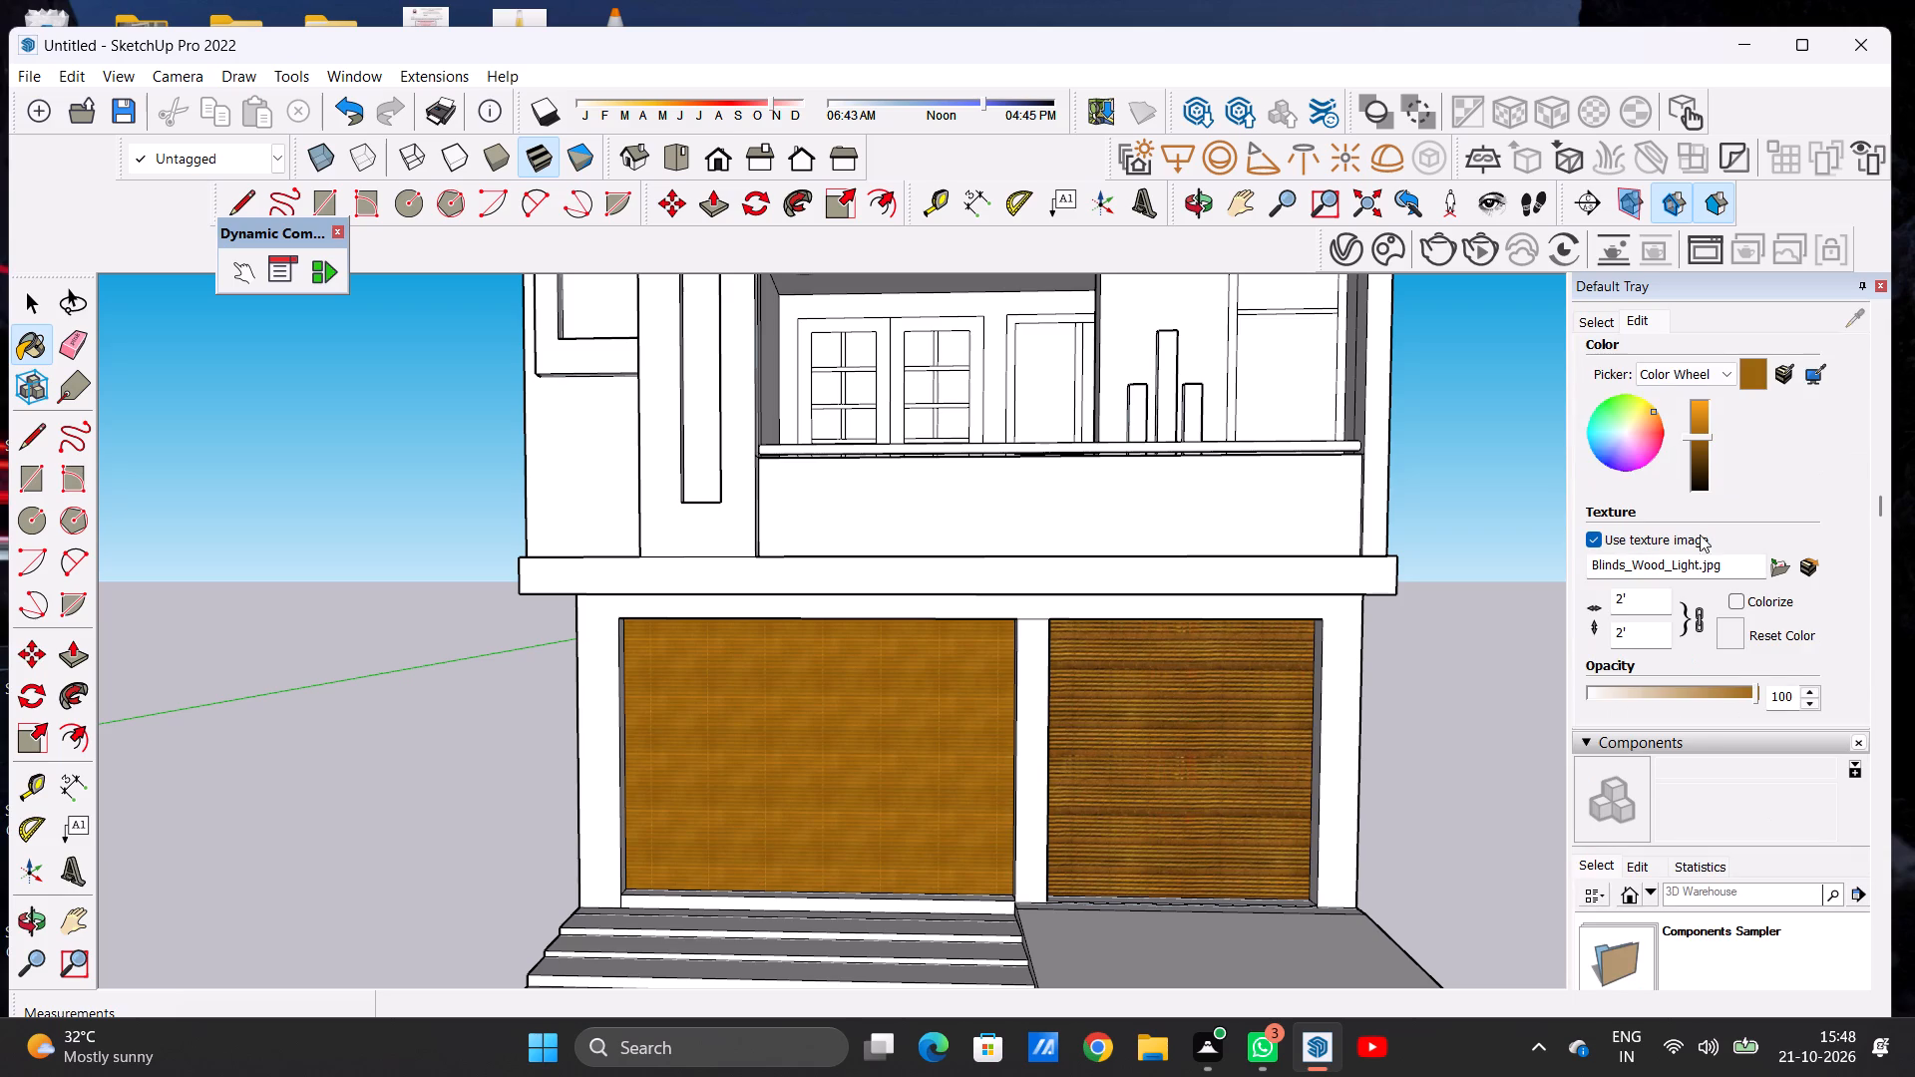
scroll(1698, 515, "up", 3)
scroll(1693, 495, "down", 3)
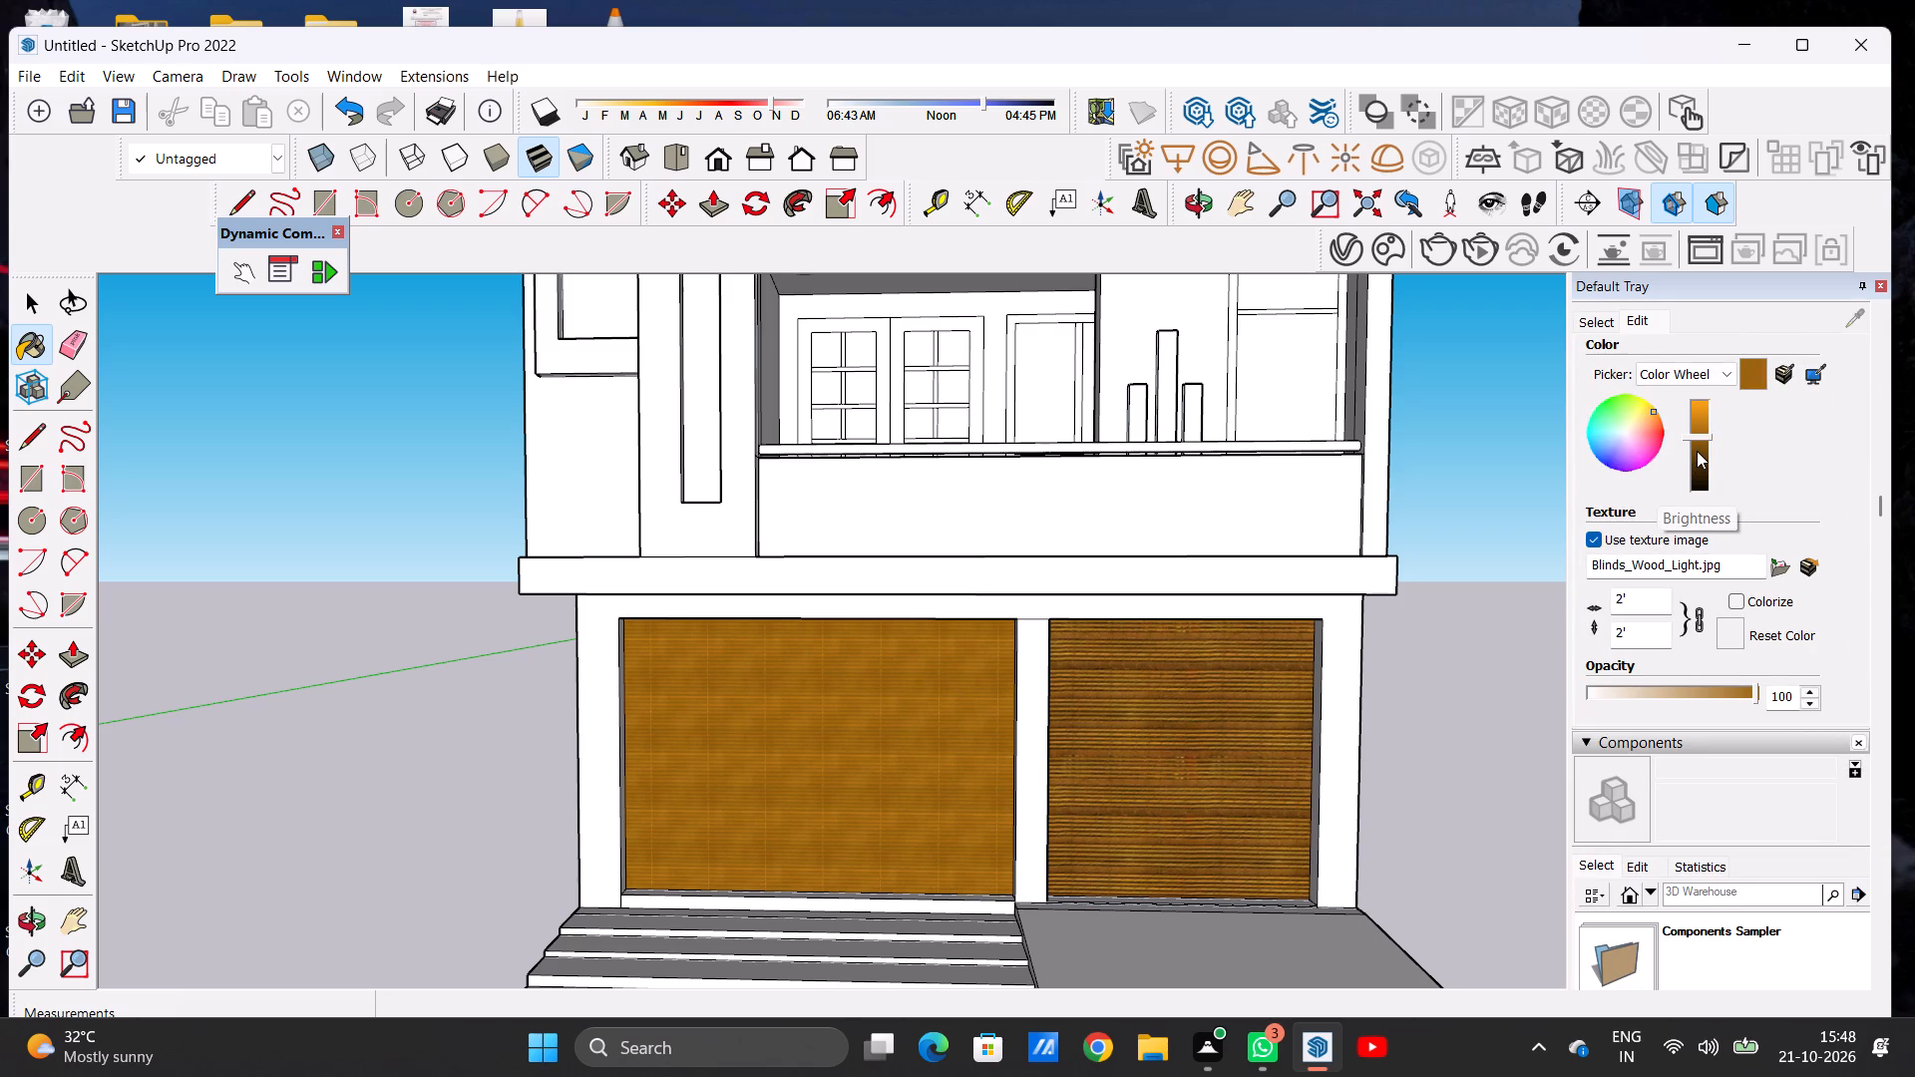
left_click(1699, 445)
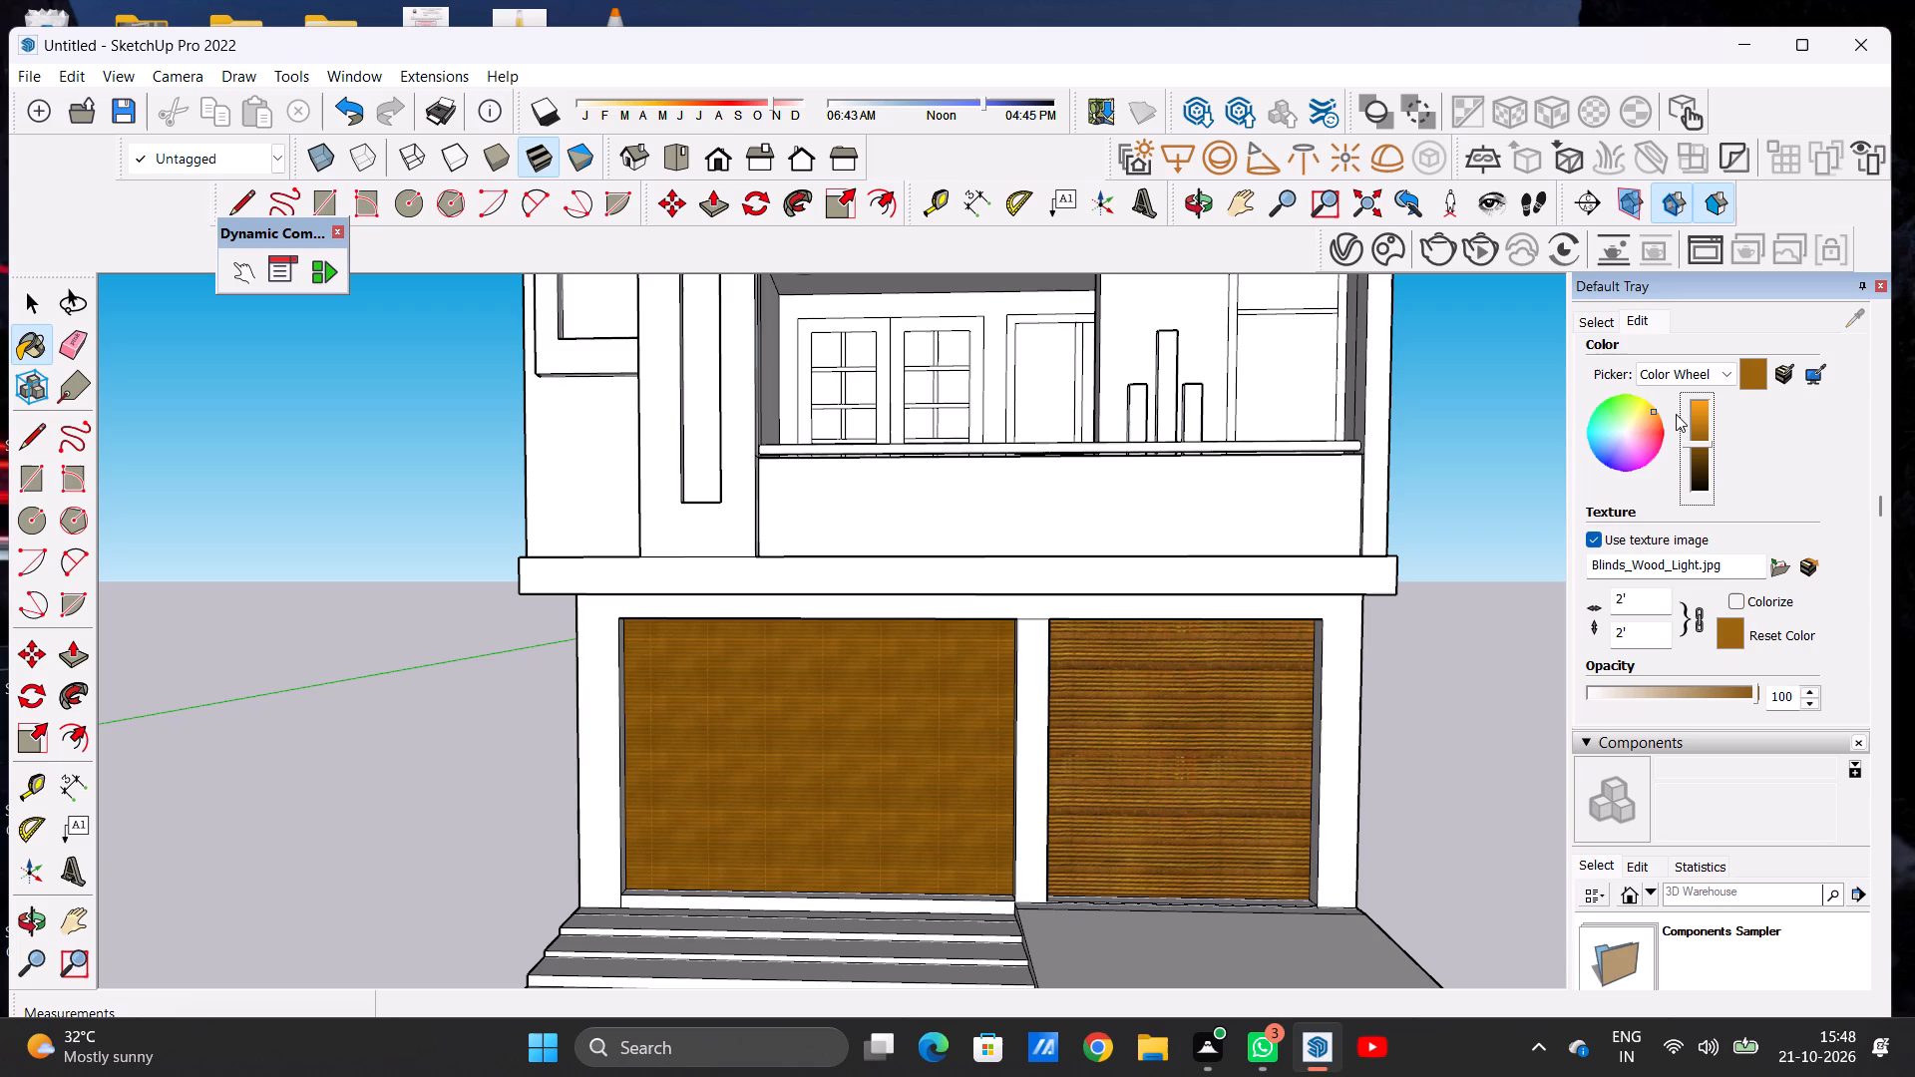
Shift the Blinds Wood Light colour to a brick red hue and check it on the wider front panel.
left_click(1655, 428)
scroll(842, 713, "down", 6)
scroll(864, 751, "up", 6)
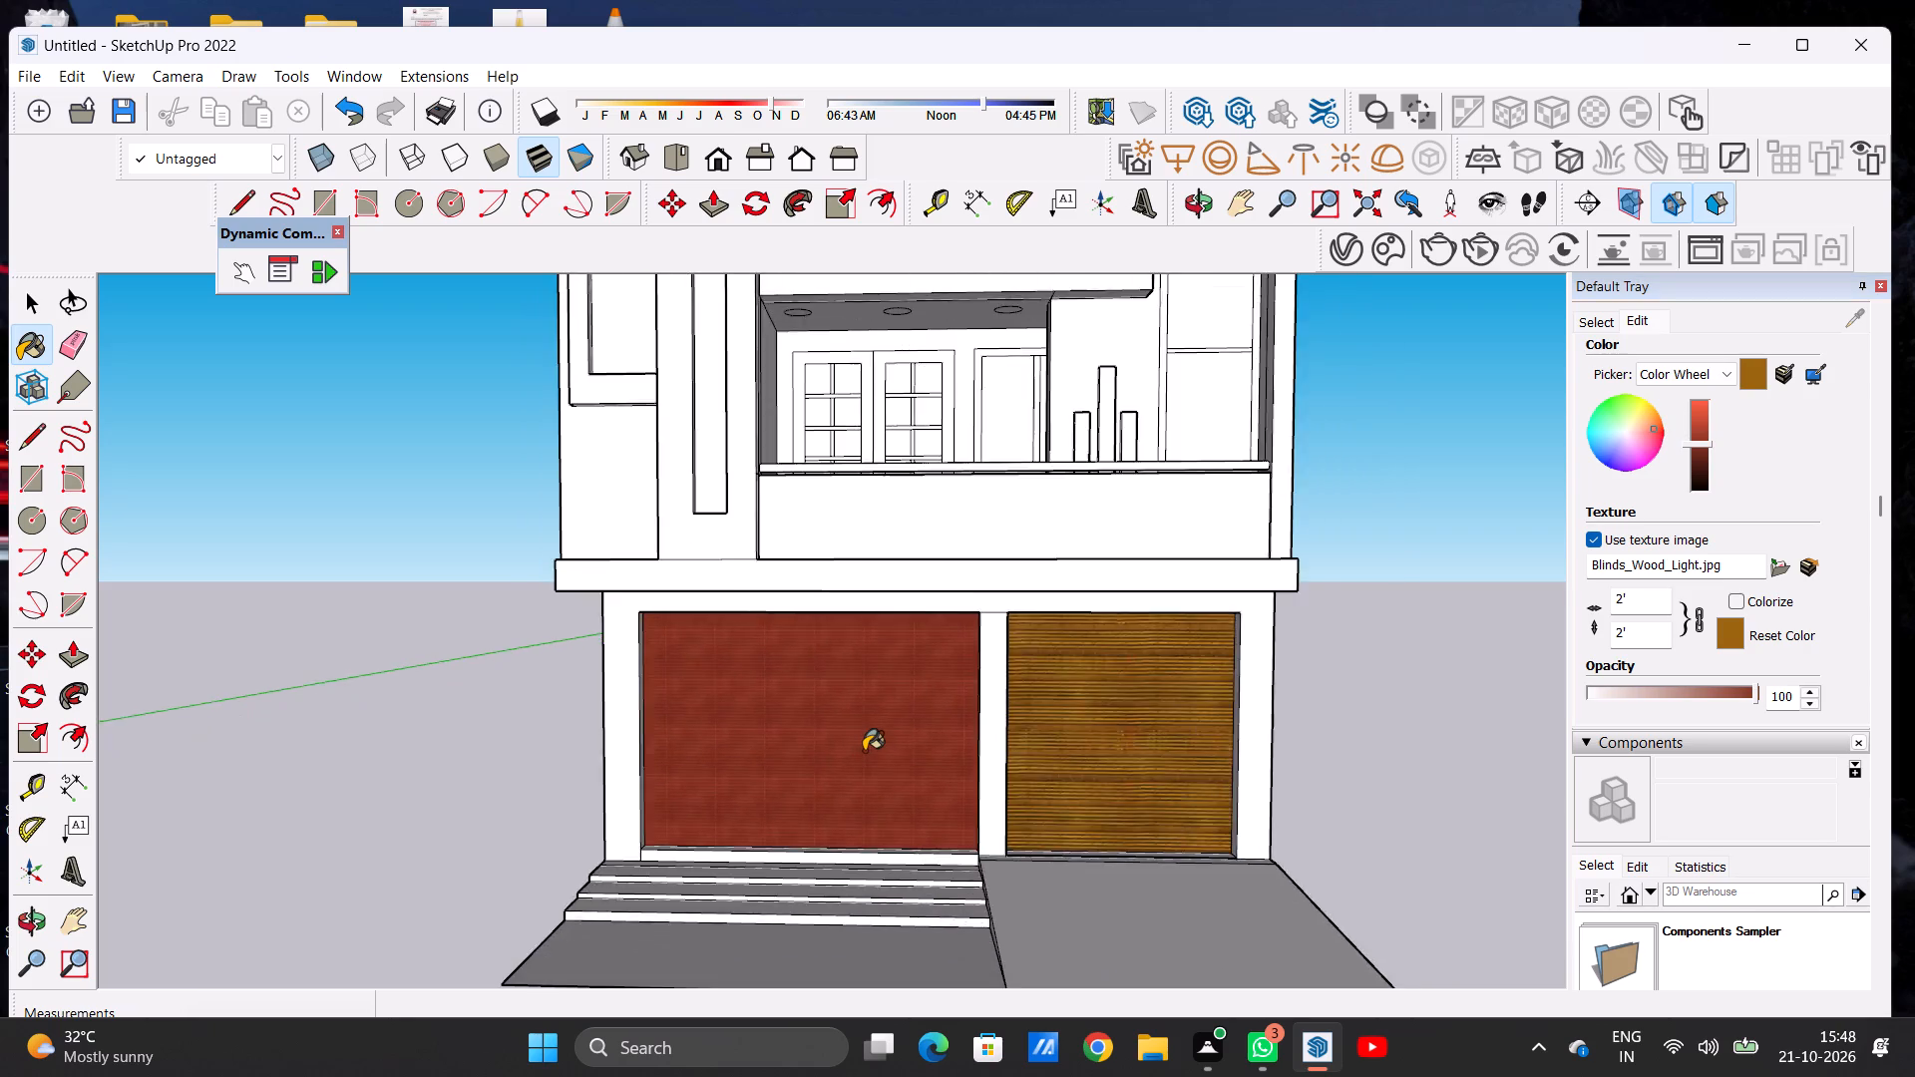
scroll(864, 751, "up", 13)
scroll(874, 740, "down", 10)
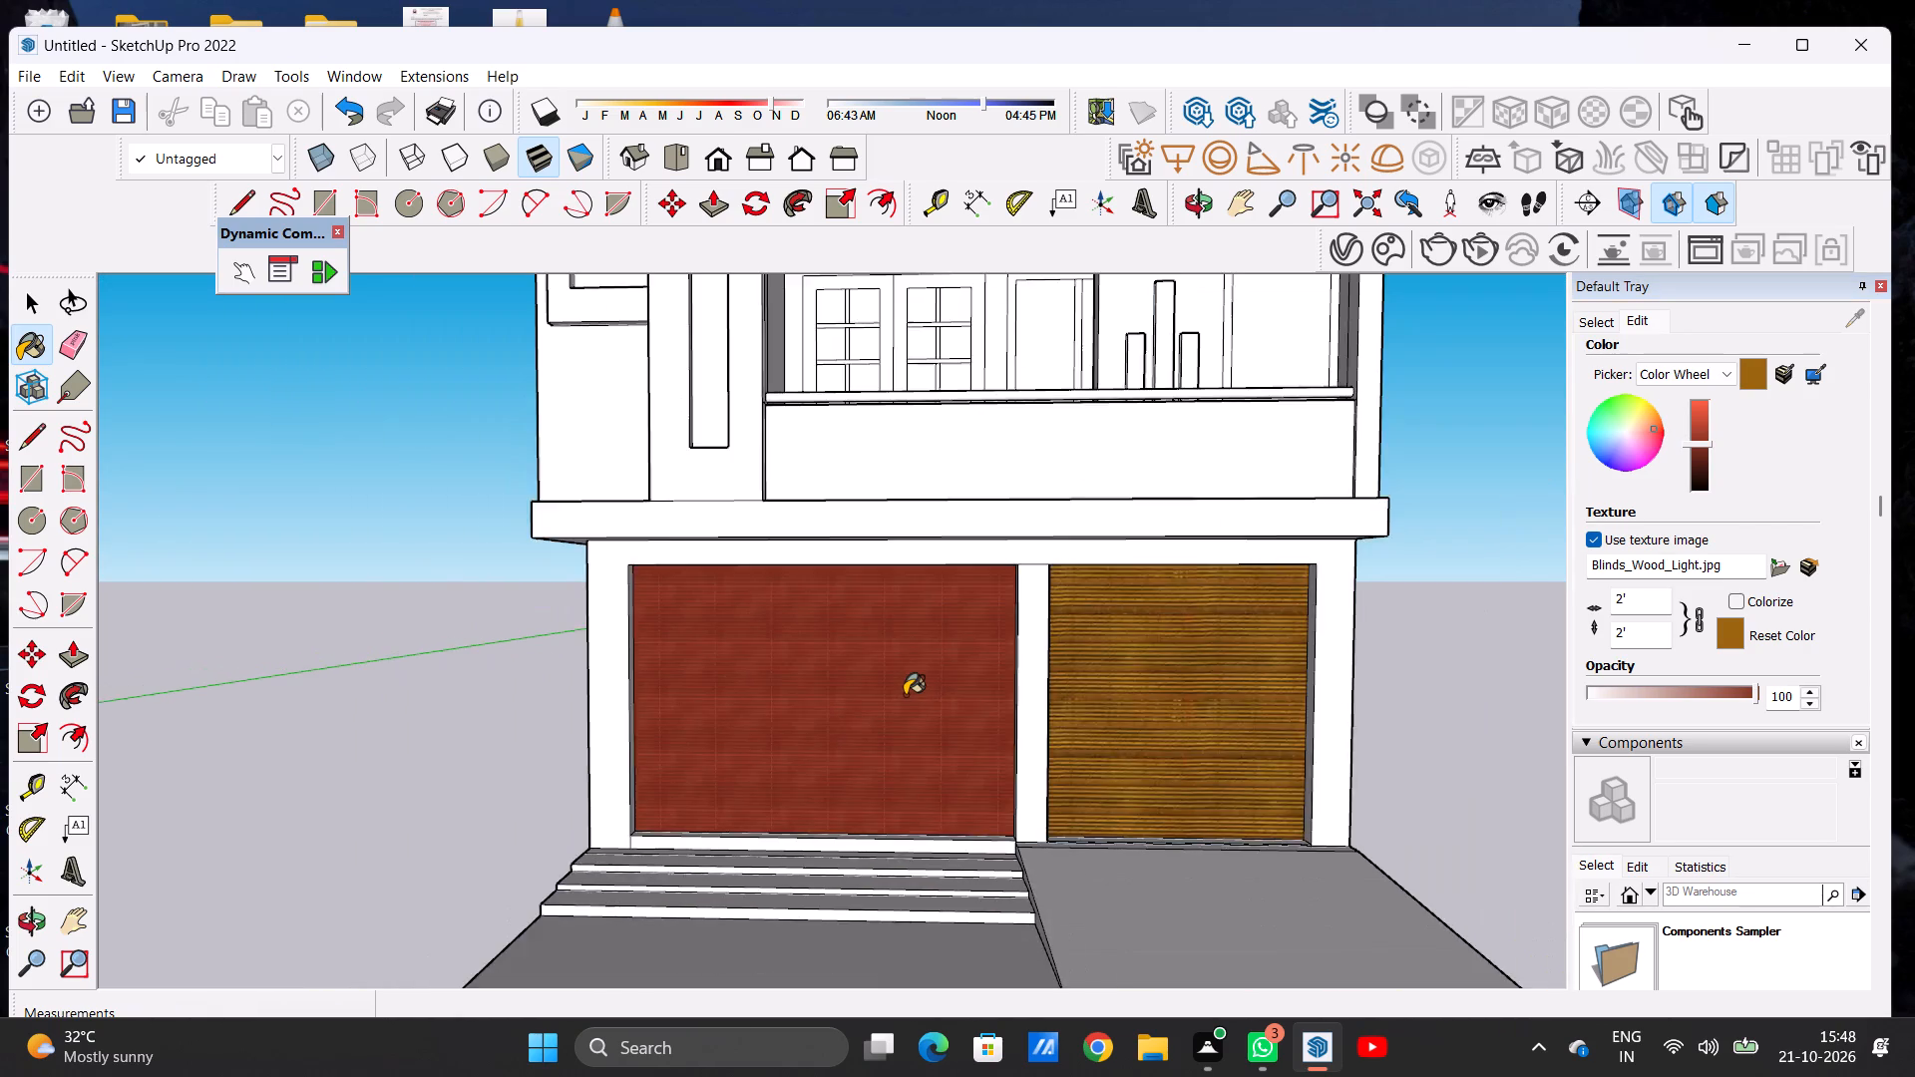
scroll(905, 695, "down", 9)
scroll(958, 682, "up", 5)
scroll(959, 682, "down", 1)
scroll(959, 682, "up", 1)
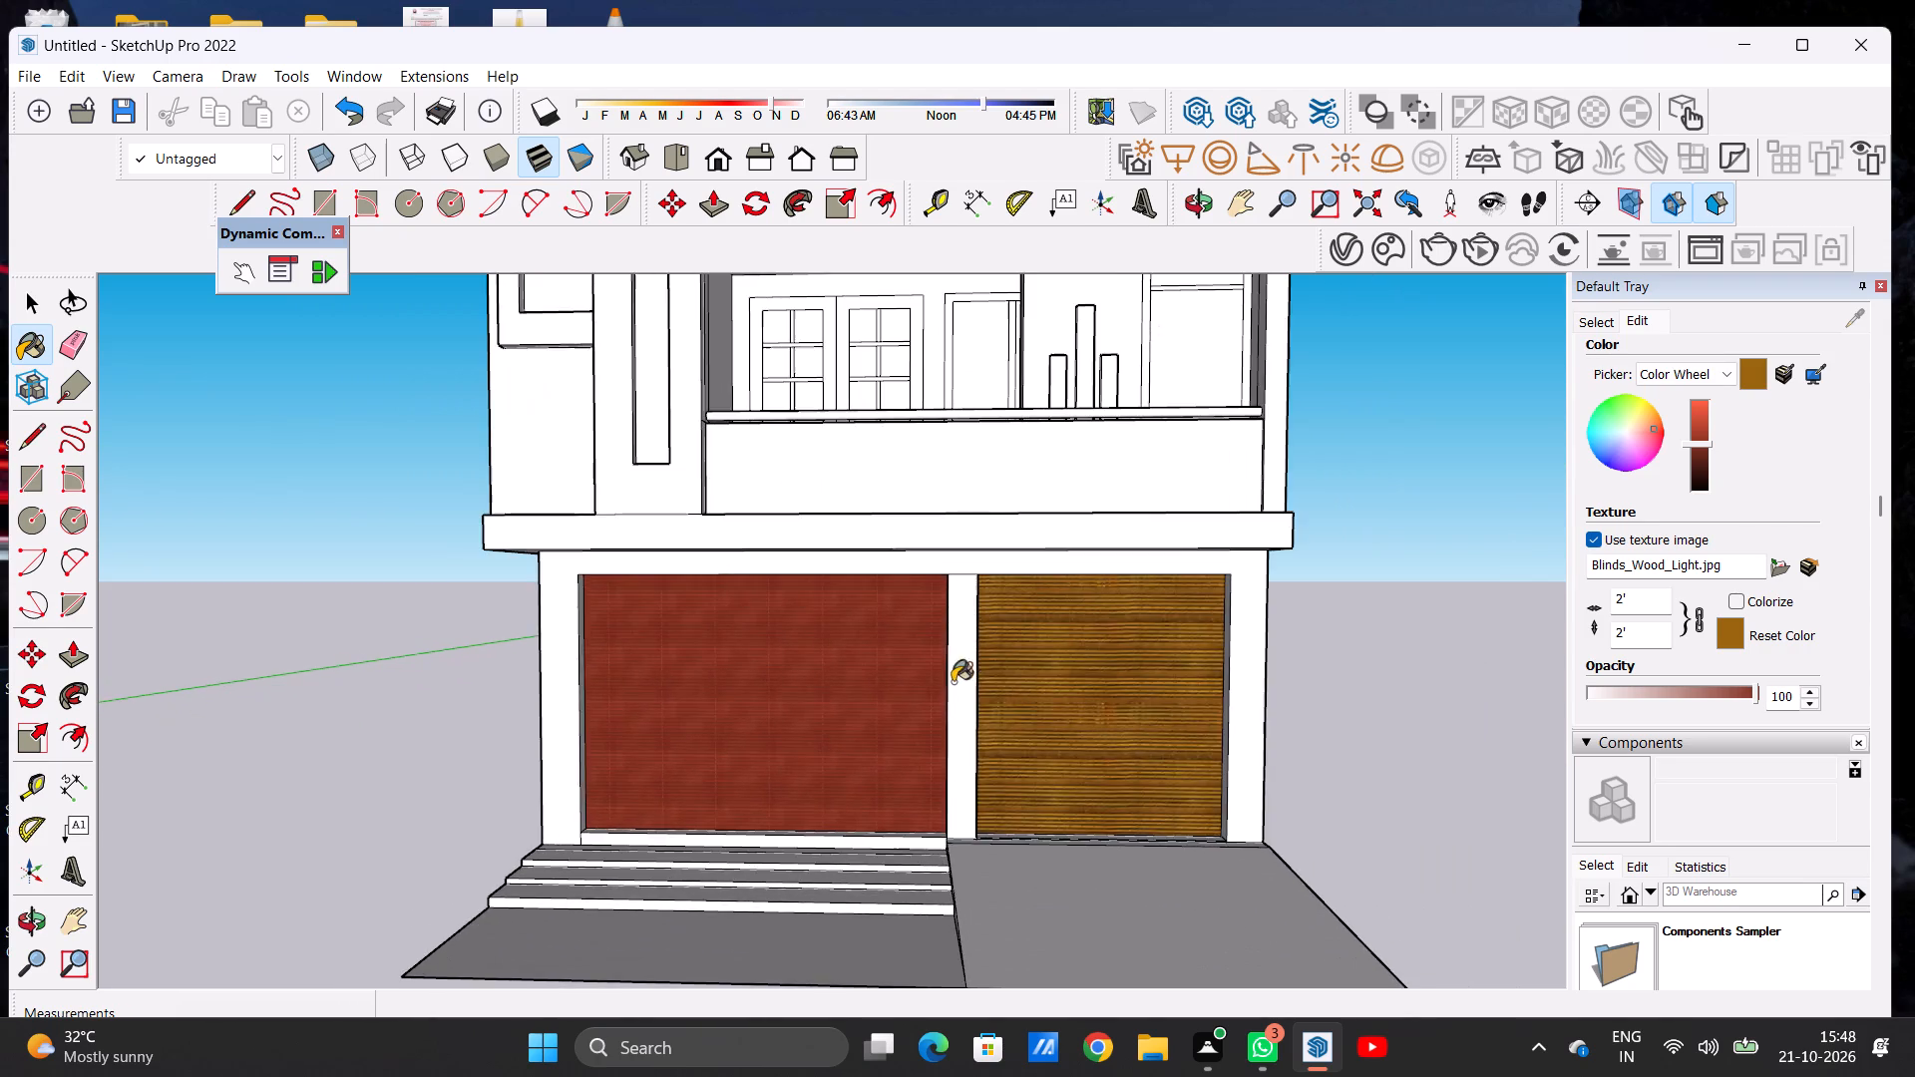
scroll(808, 701, "up", 6)
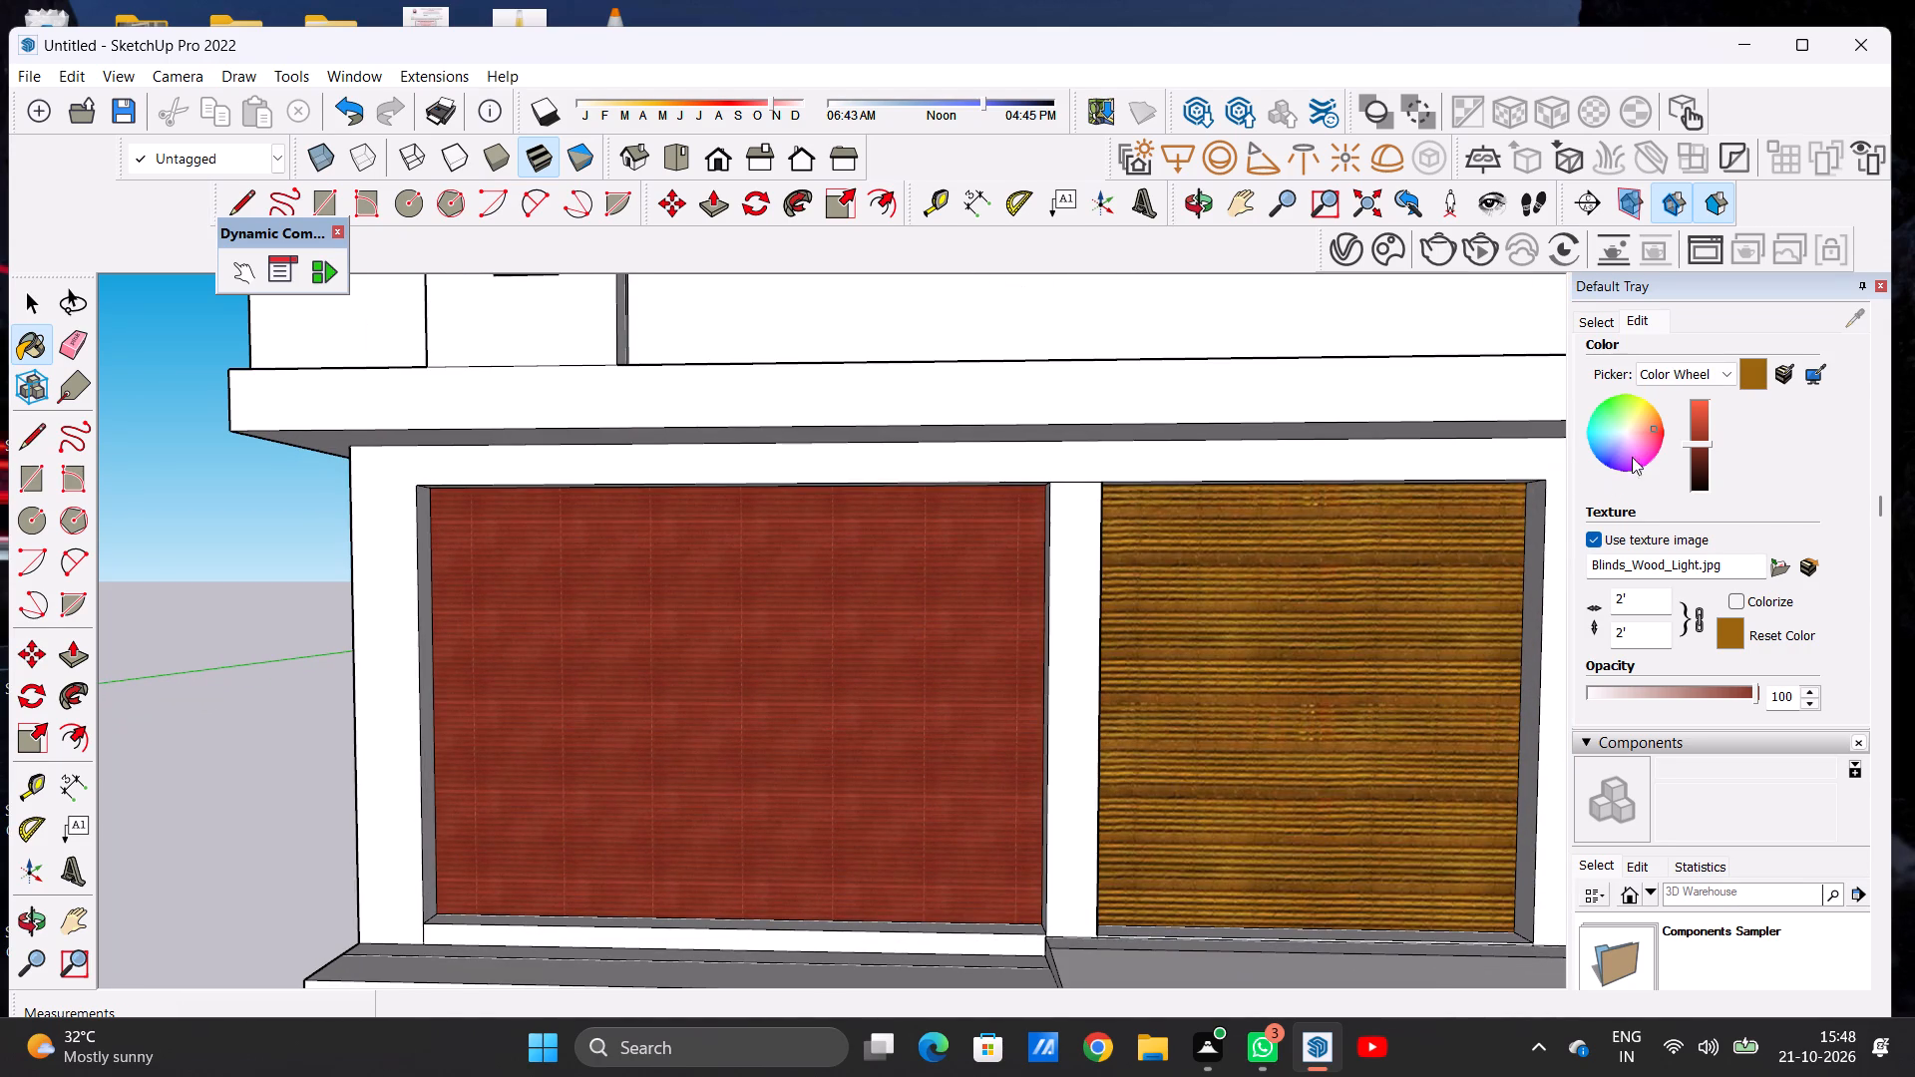
Fine-tune the brightness of the red-tinted Blinds Wood Light material to a deep brick red.
left_click(1699, 436)
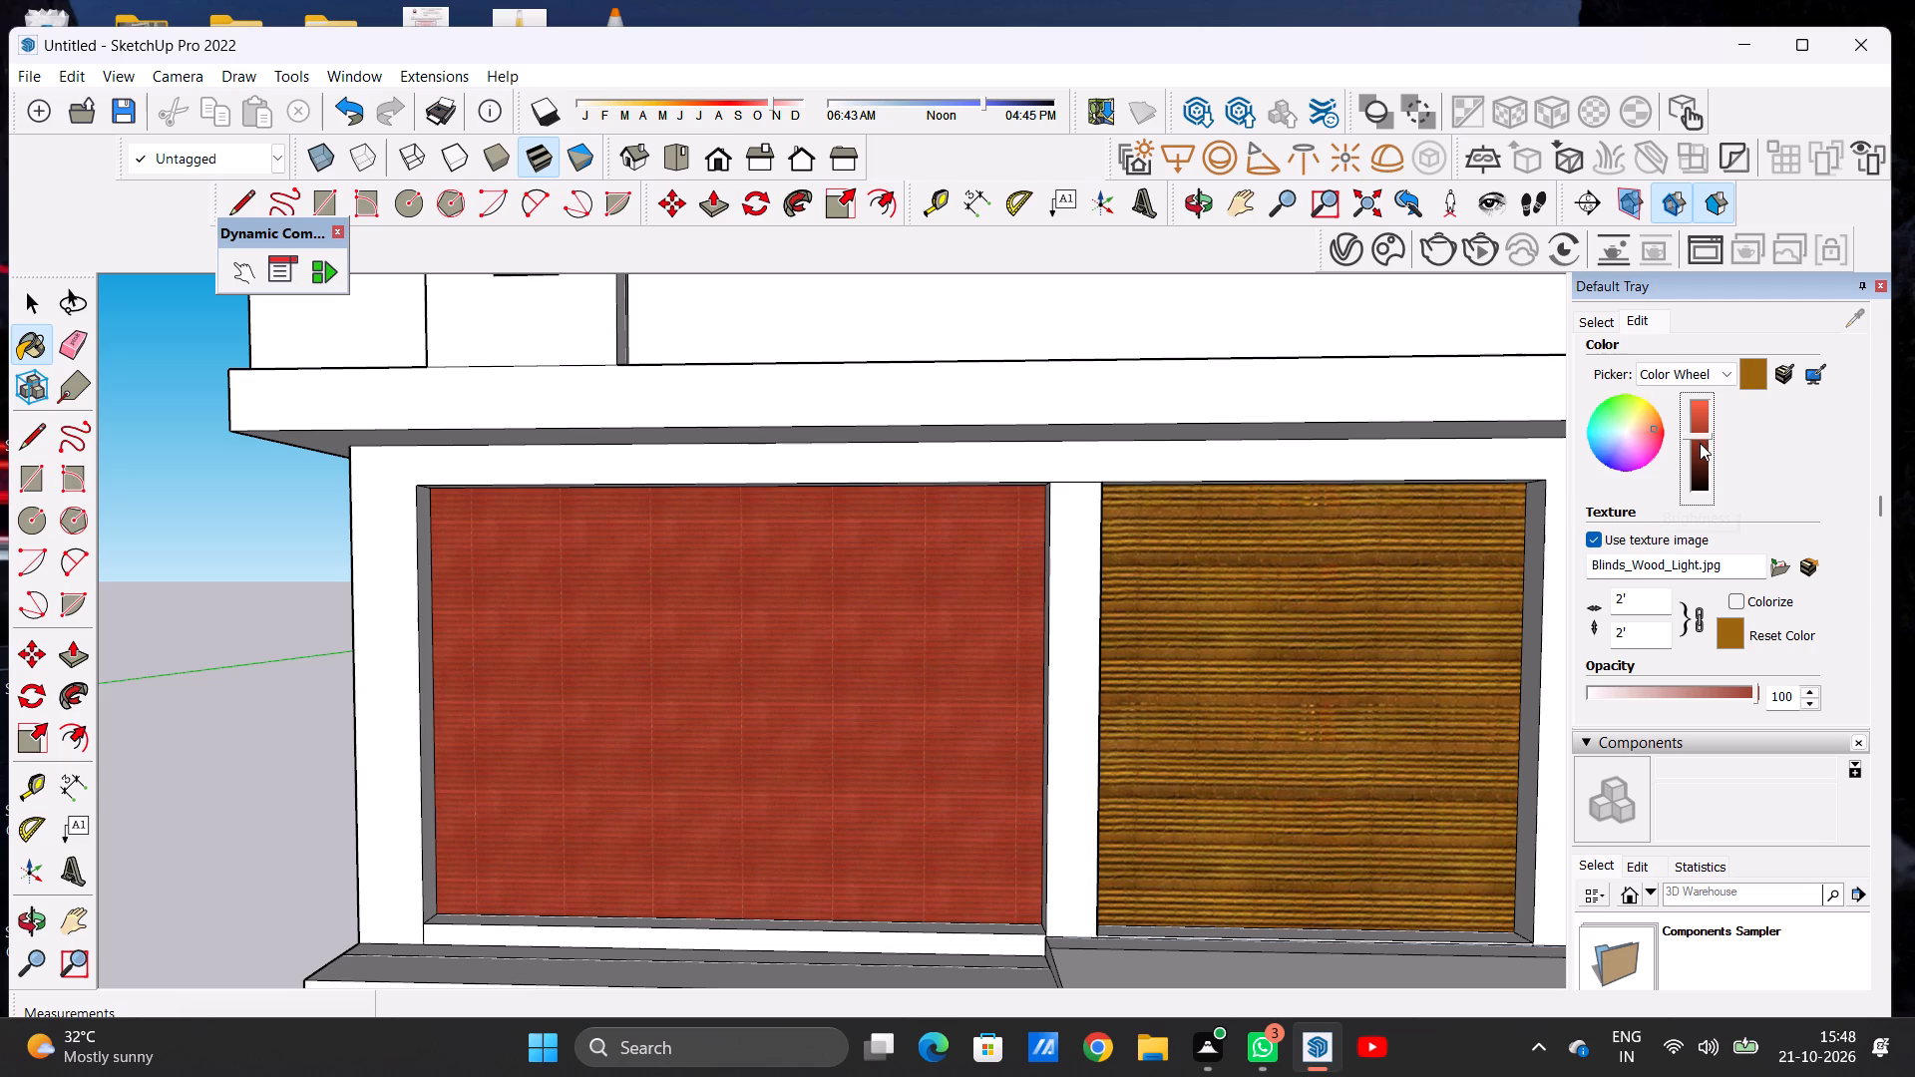
left_click(1700, 443)
scroll(1398, 500, "down", 5)
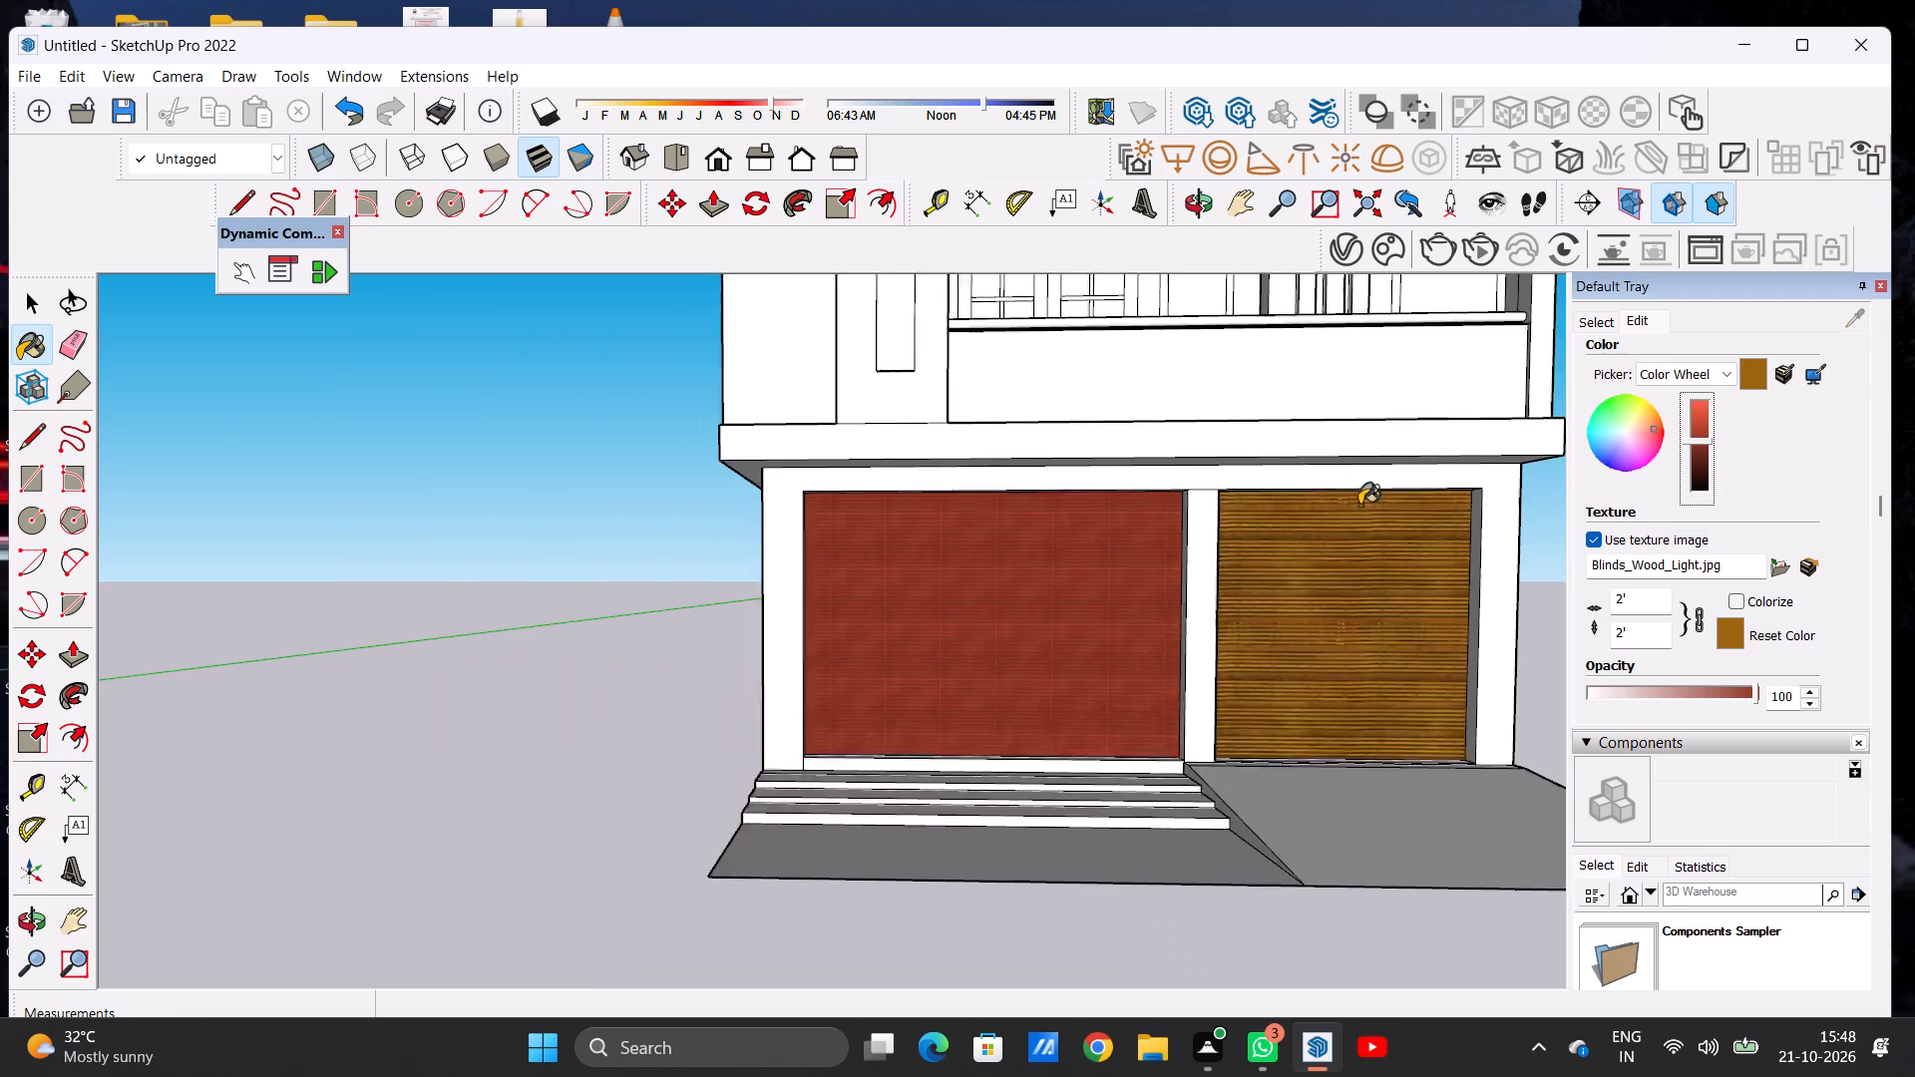
scroll(1359, 505, "down", 2)
Set the Blinds Wood Light texture size to 5' on the wider front panel.
left_click(1627, 630)
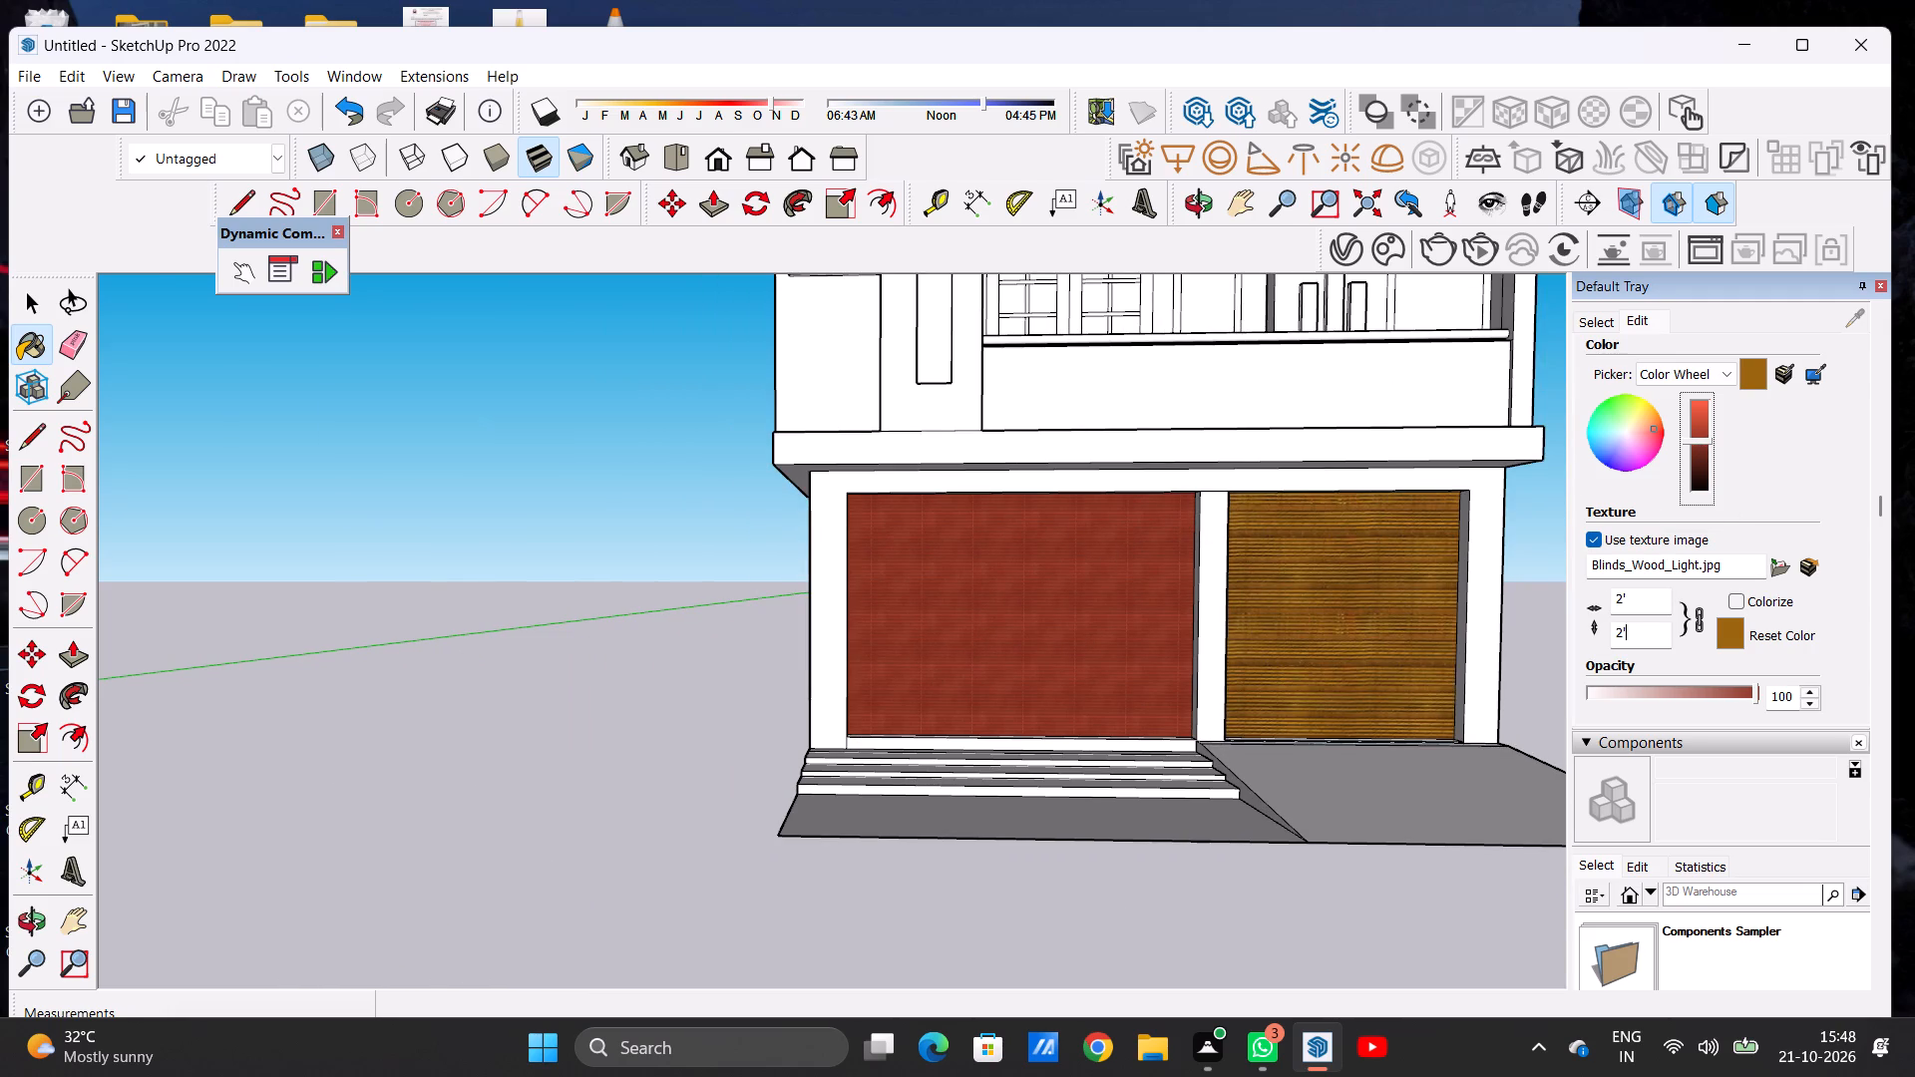
key("BackSpace")
key("BackSpace")
key("BackSpace")
key("BackSpace")
key("BackSpace")
key("BackSpace")
key("BackSpace")
key("BackSpace")
key("BackSpace")
key("BackSpace")
key("BackSpace")
type("5'")
key("Return")
scroll(815, 726, "down", 5)
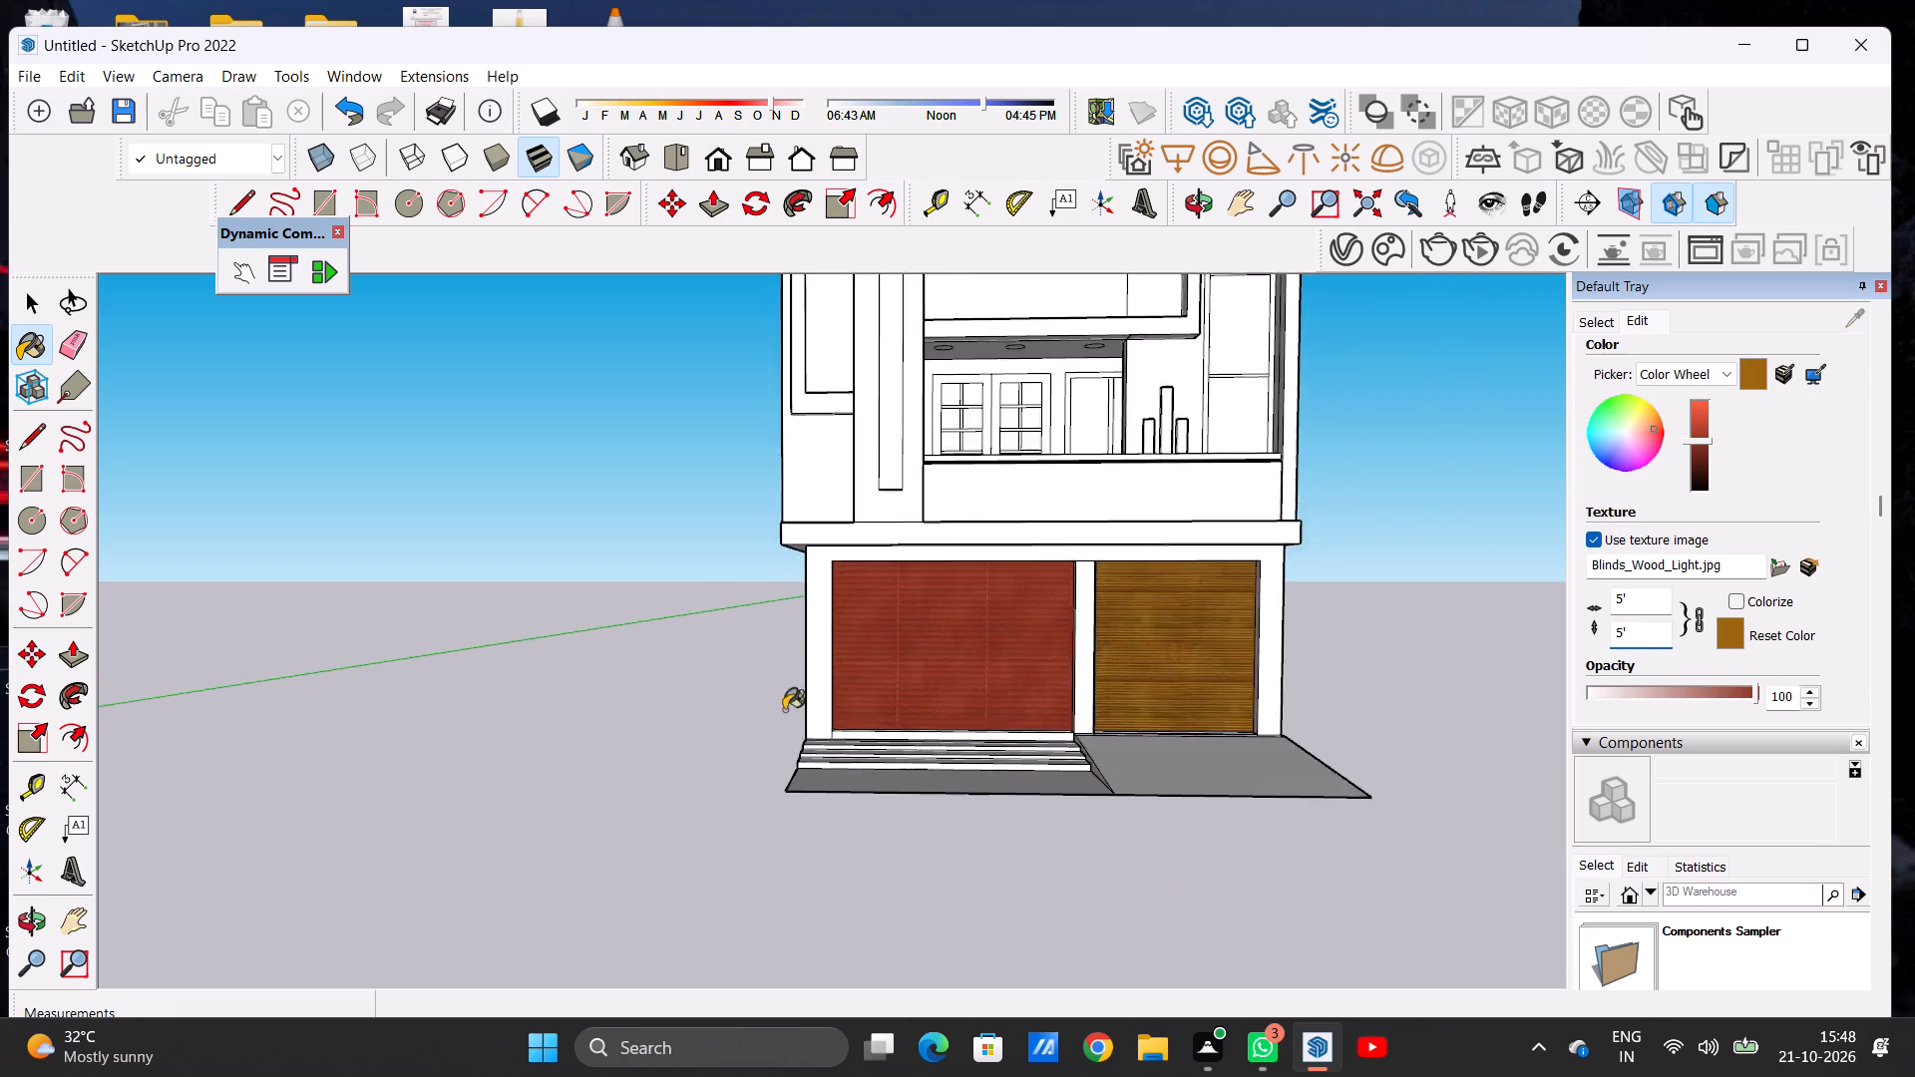
scroll(784, 710, "down", 3)
scroll(1132, 676, "up", 2)
scroll(1132, 676, "down", 1)
scroll(1132, 676, "up", 1)
scroll(1132, 676, "down", 1)
scroll(1132, 676, "up", 2)
key("space")
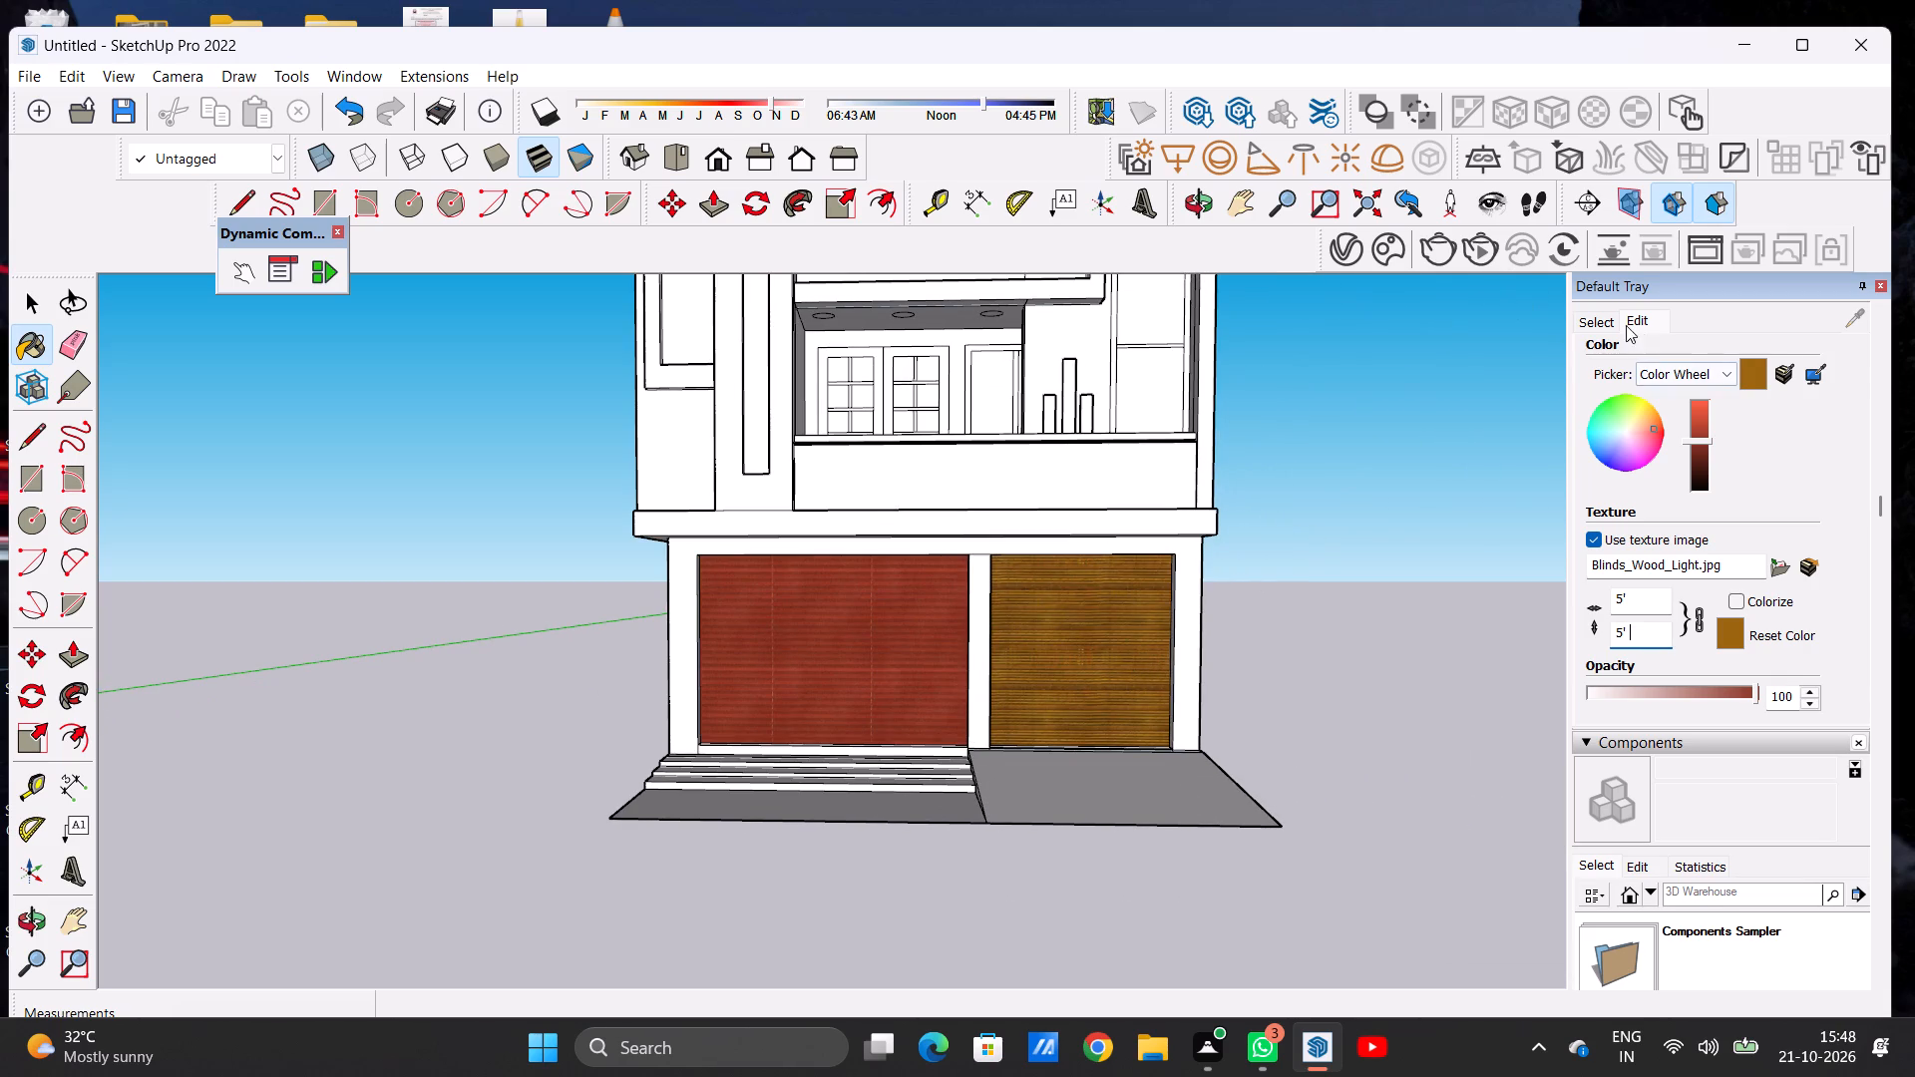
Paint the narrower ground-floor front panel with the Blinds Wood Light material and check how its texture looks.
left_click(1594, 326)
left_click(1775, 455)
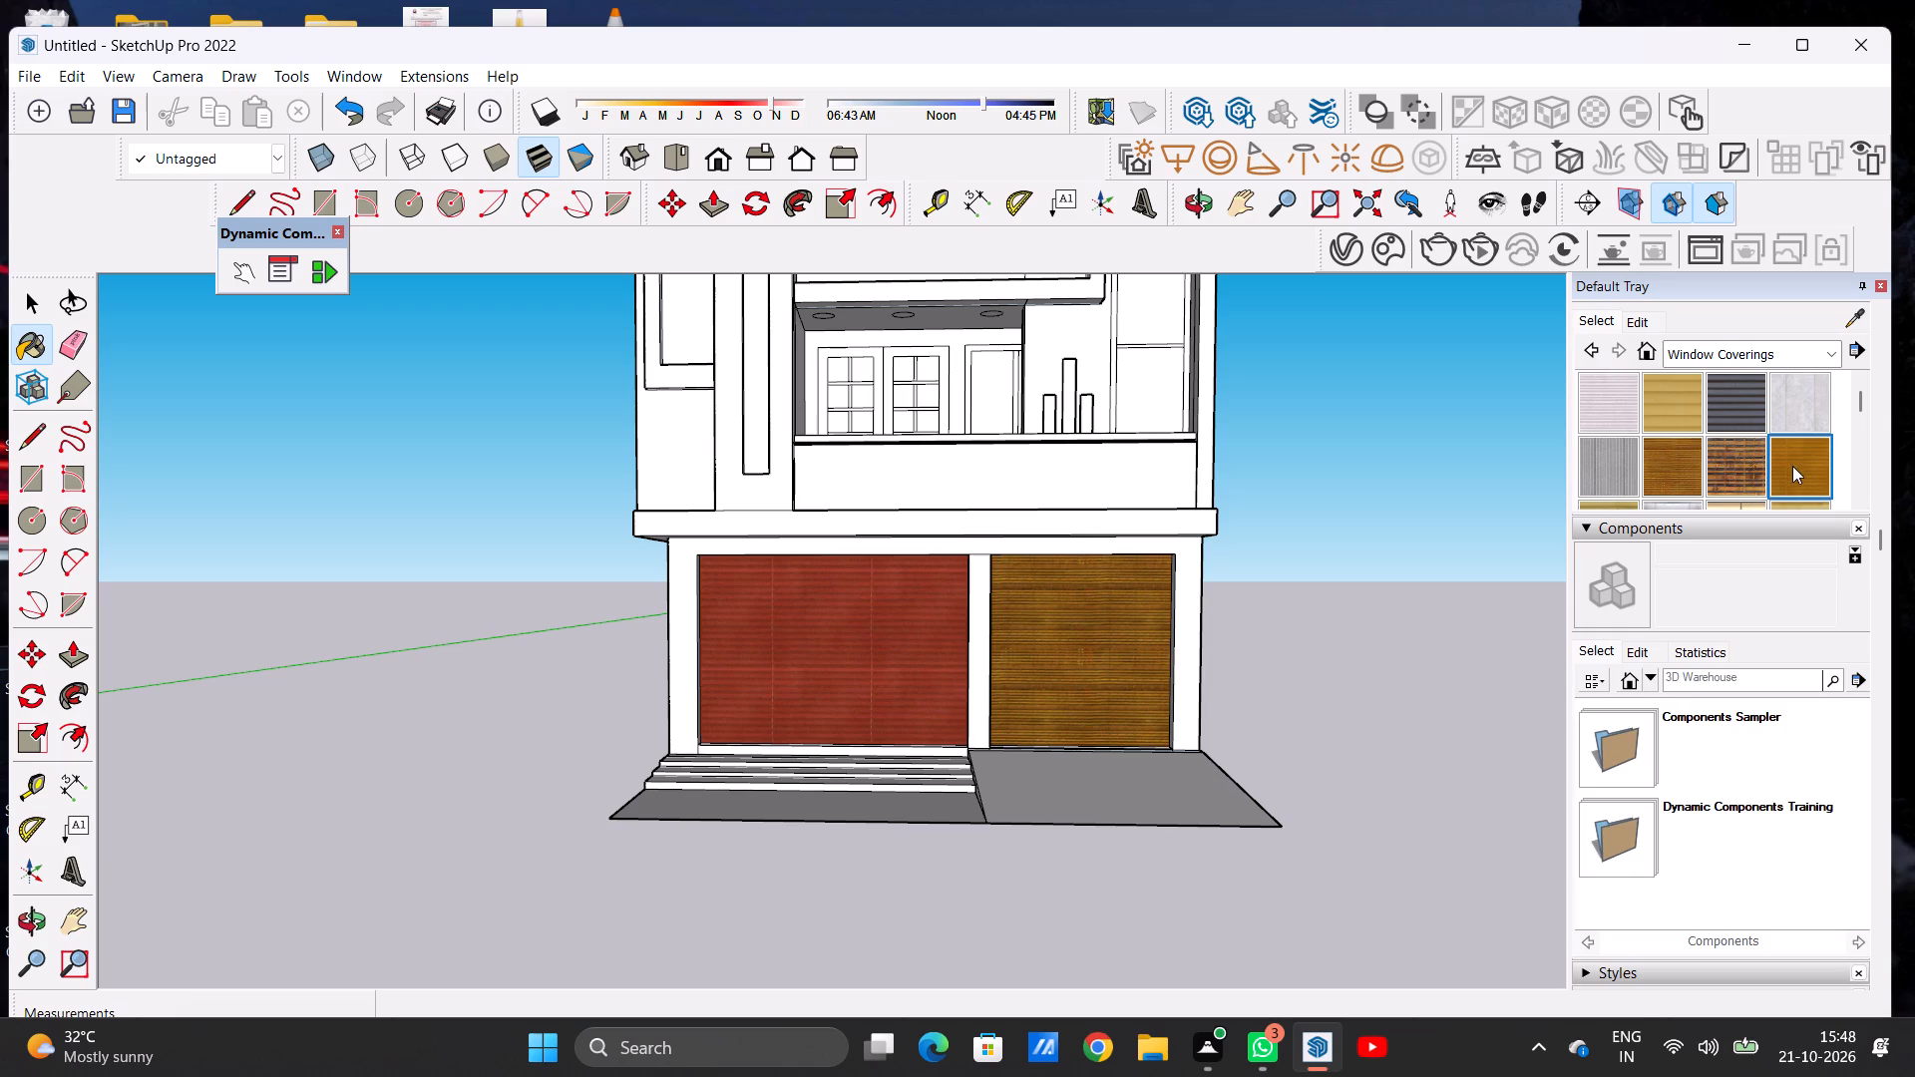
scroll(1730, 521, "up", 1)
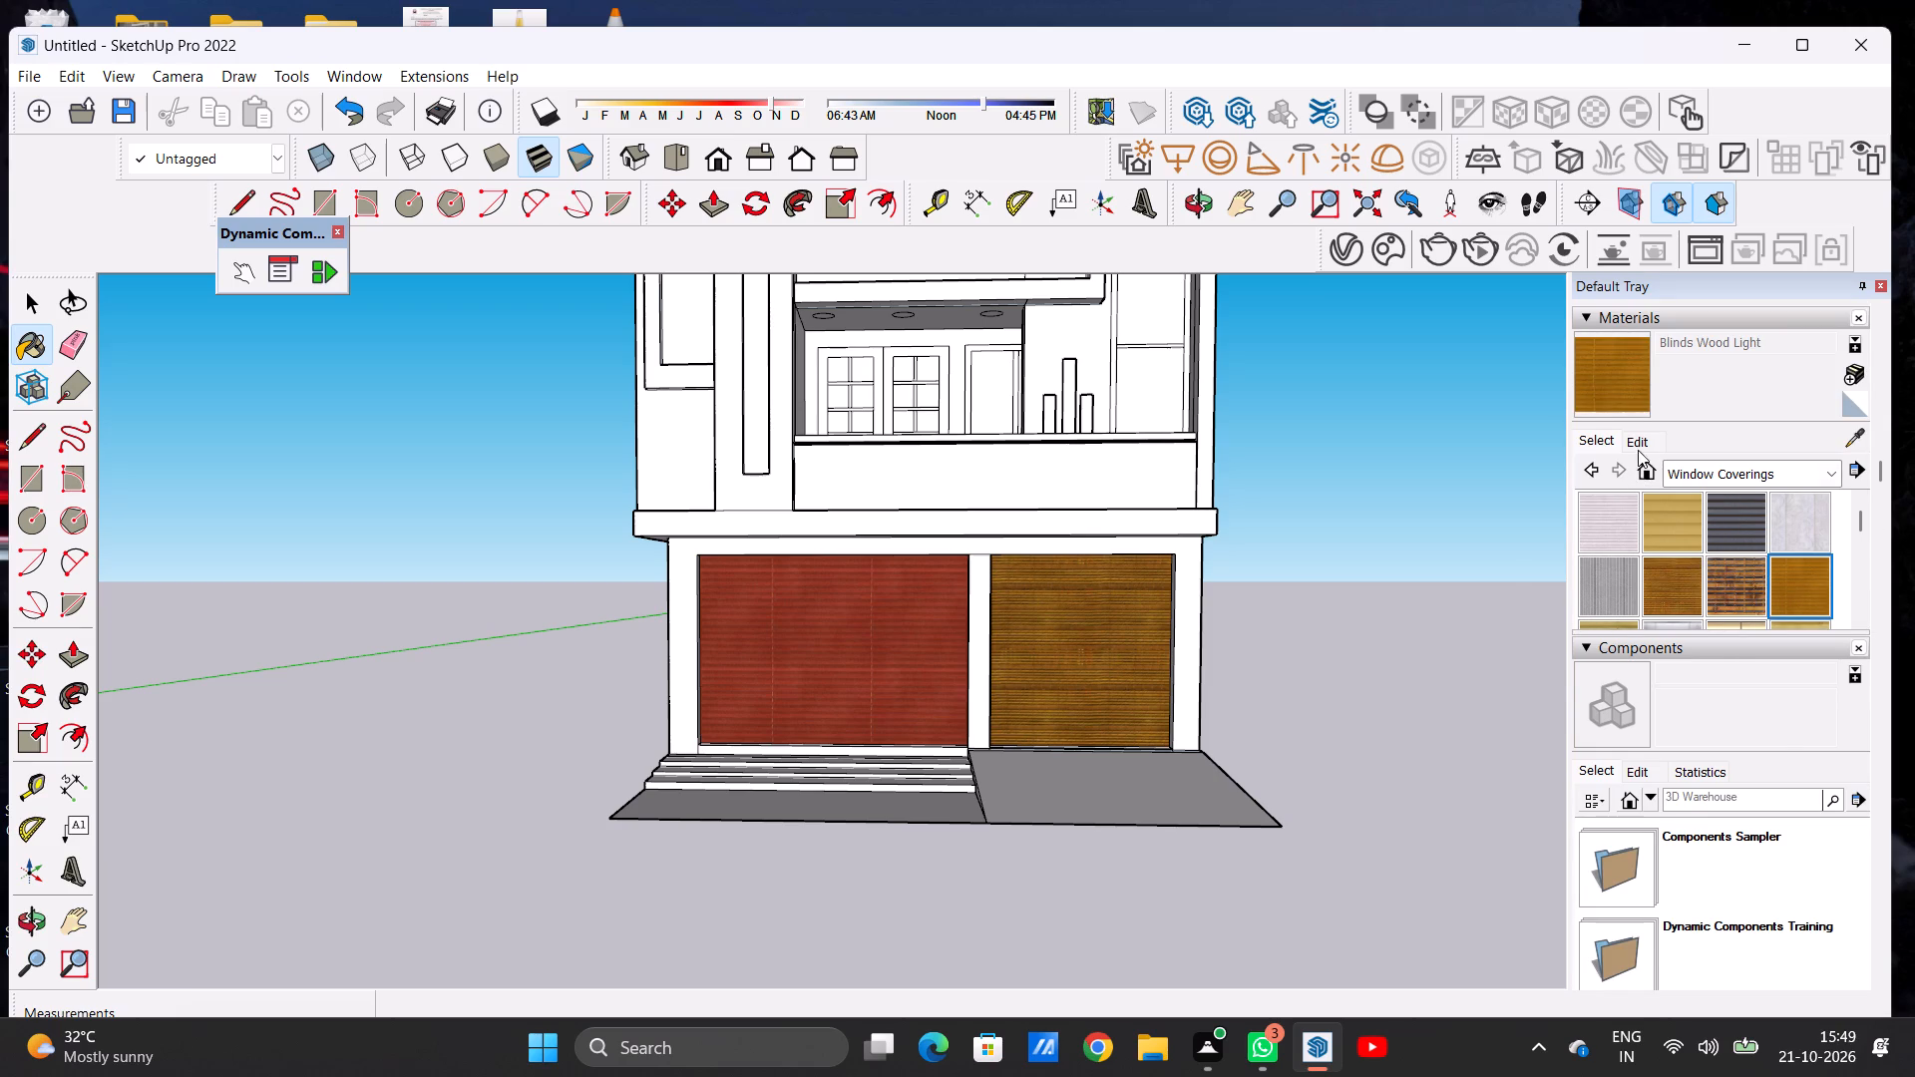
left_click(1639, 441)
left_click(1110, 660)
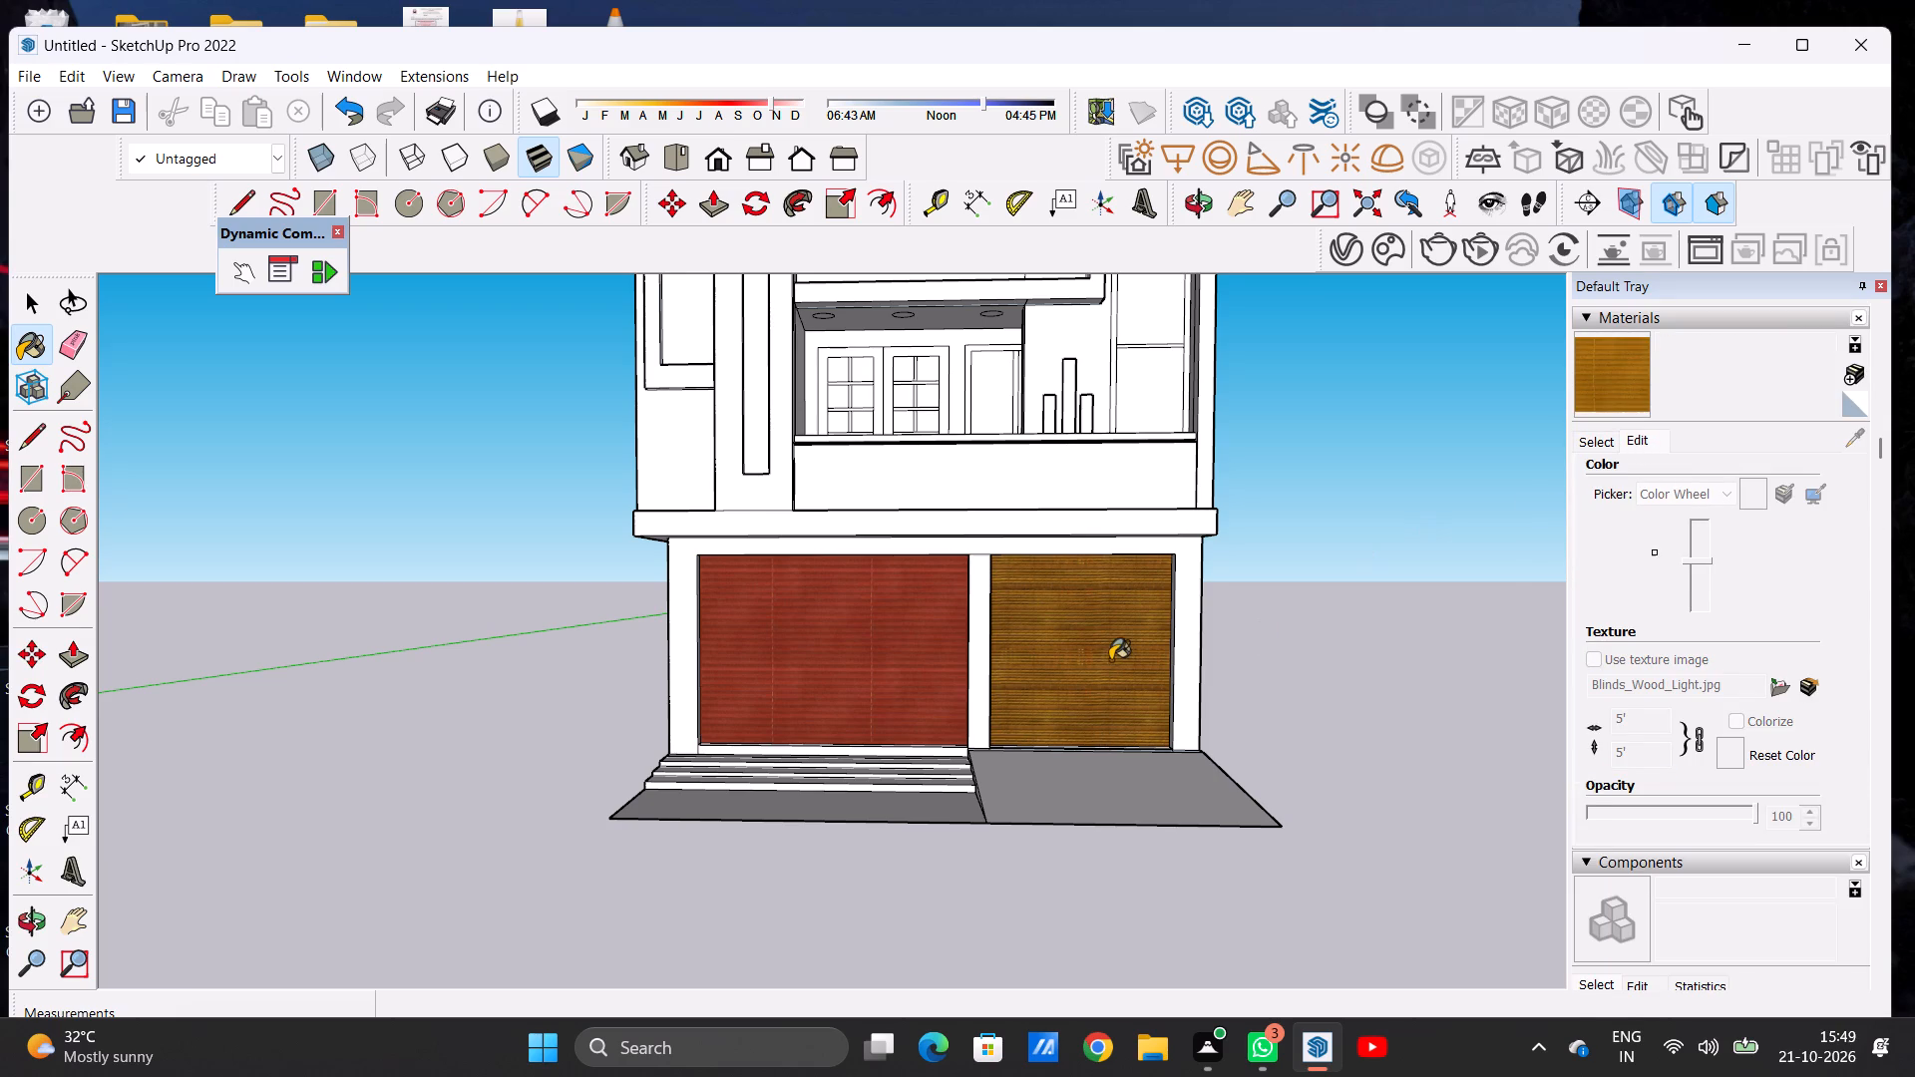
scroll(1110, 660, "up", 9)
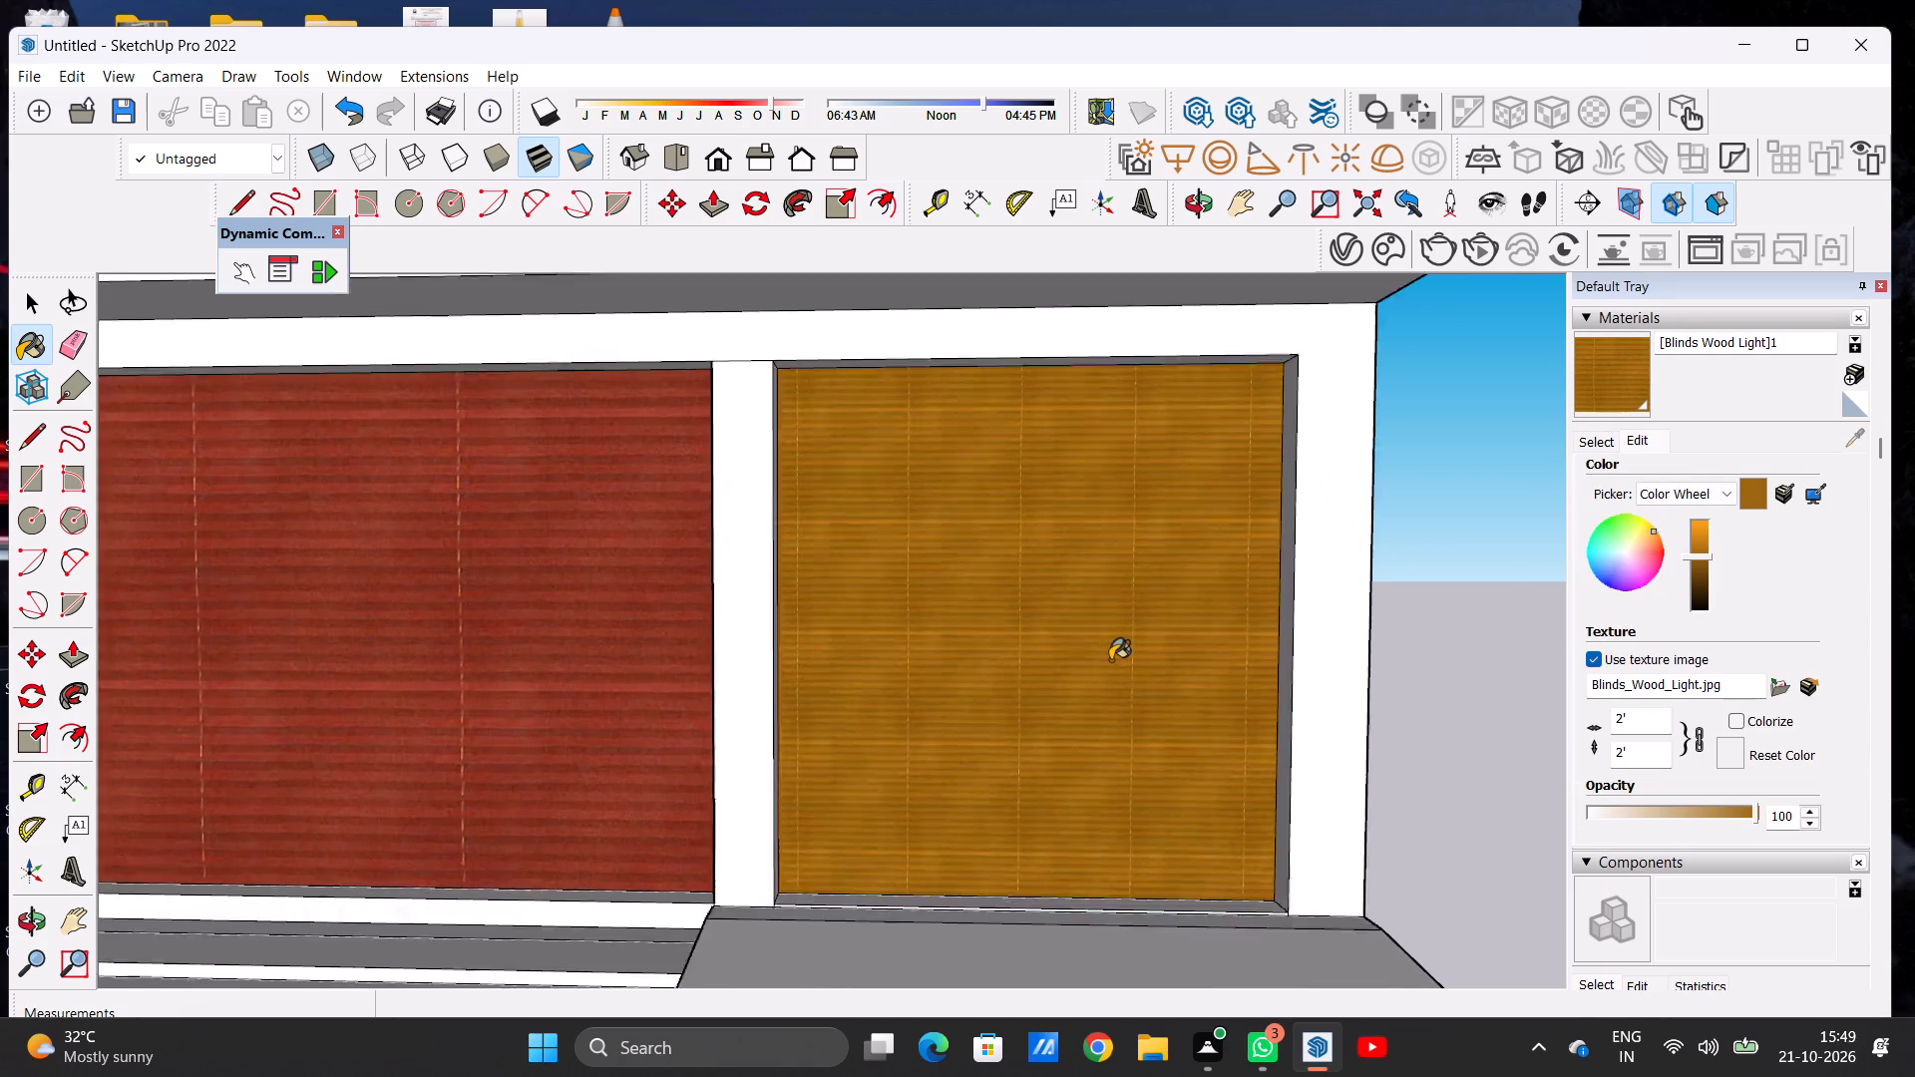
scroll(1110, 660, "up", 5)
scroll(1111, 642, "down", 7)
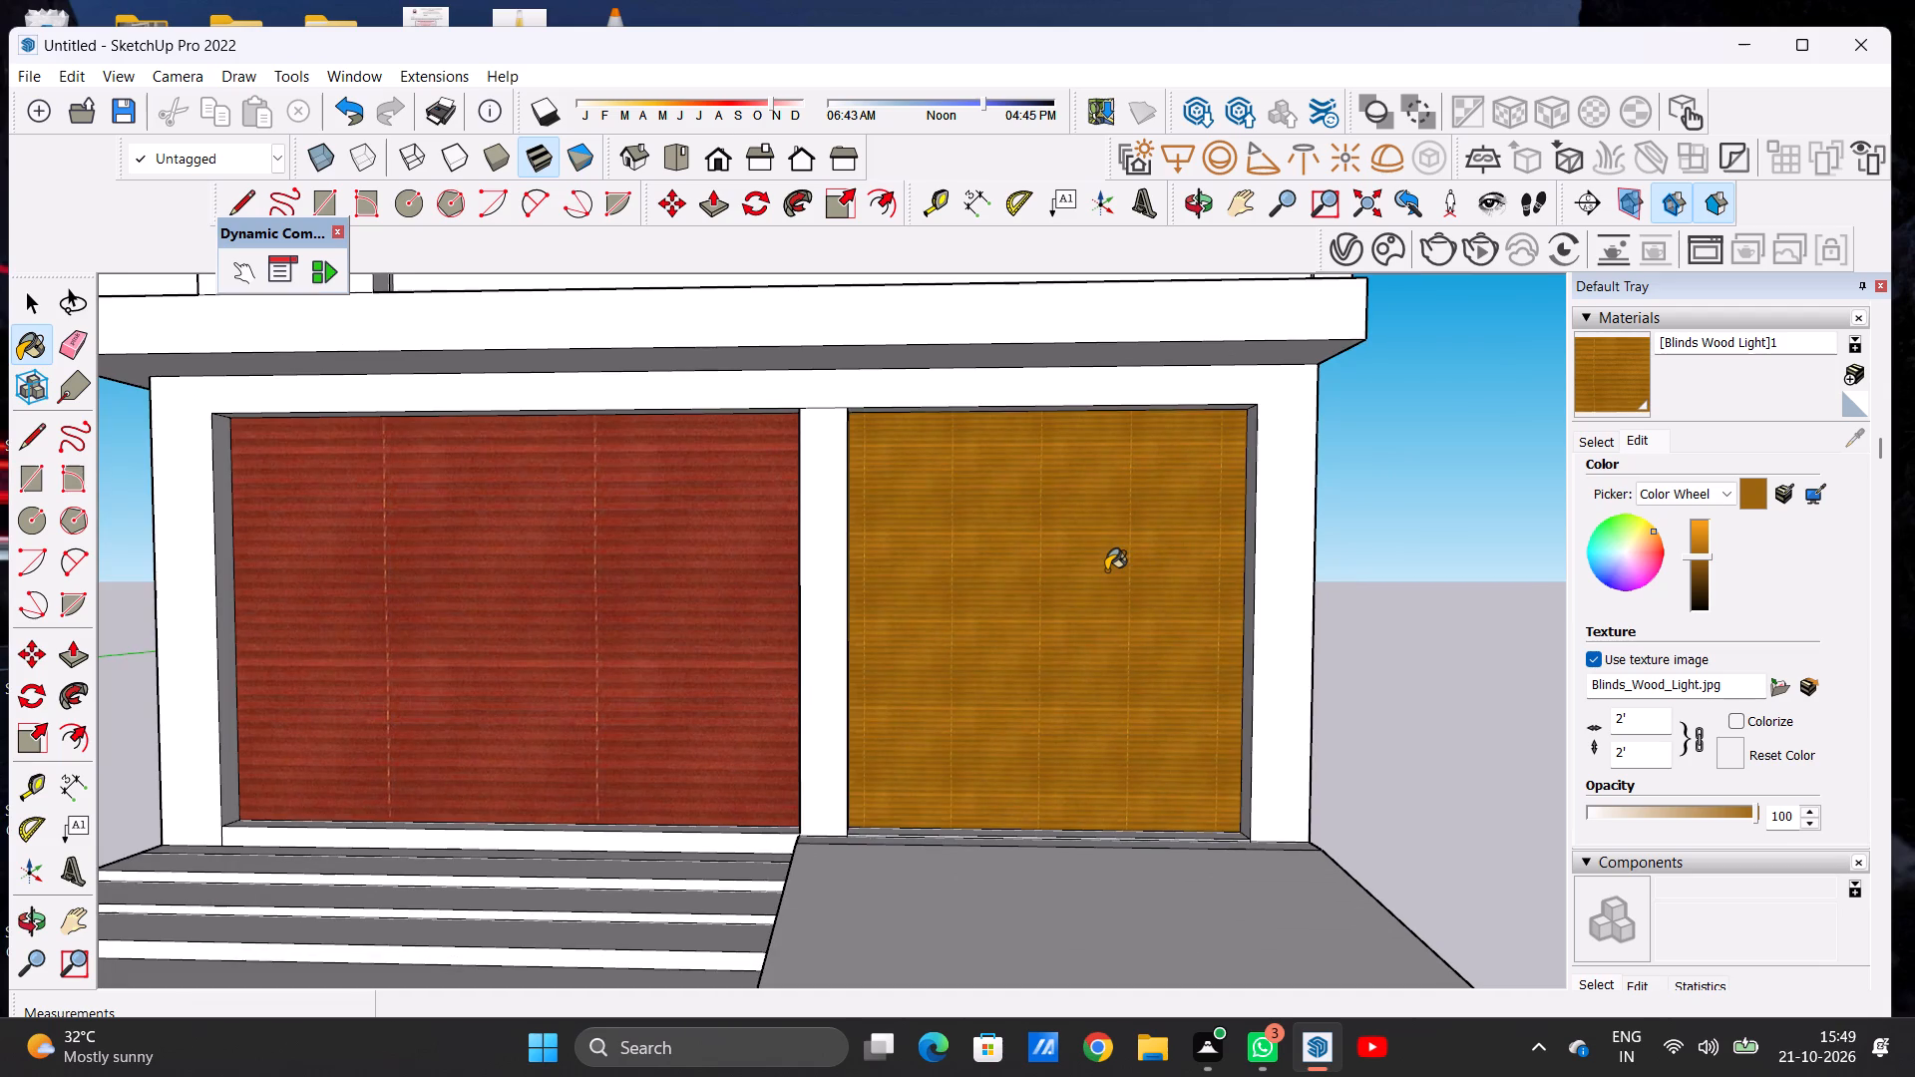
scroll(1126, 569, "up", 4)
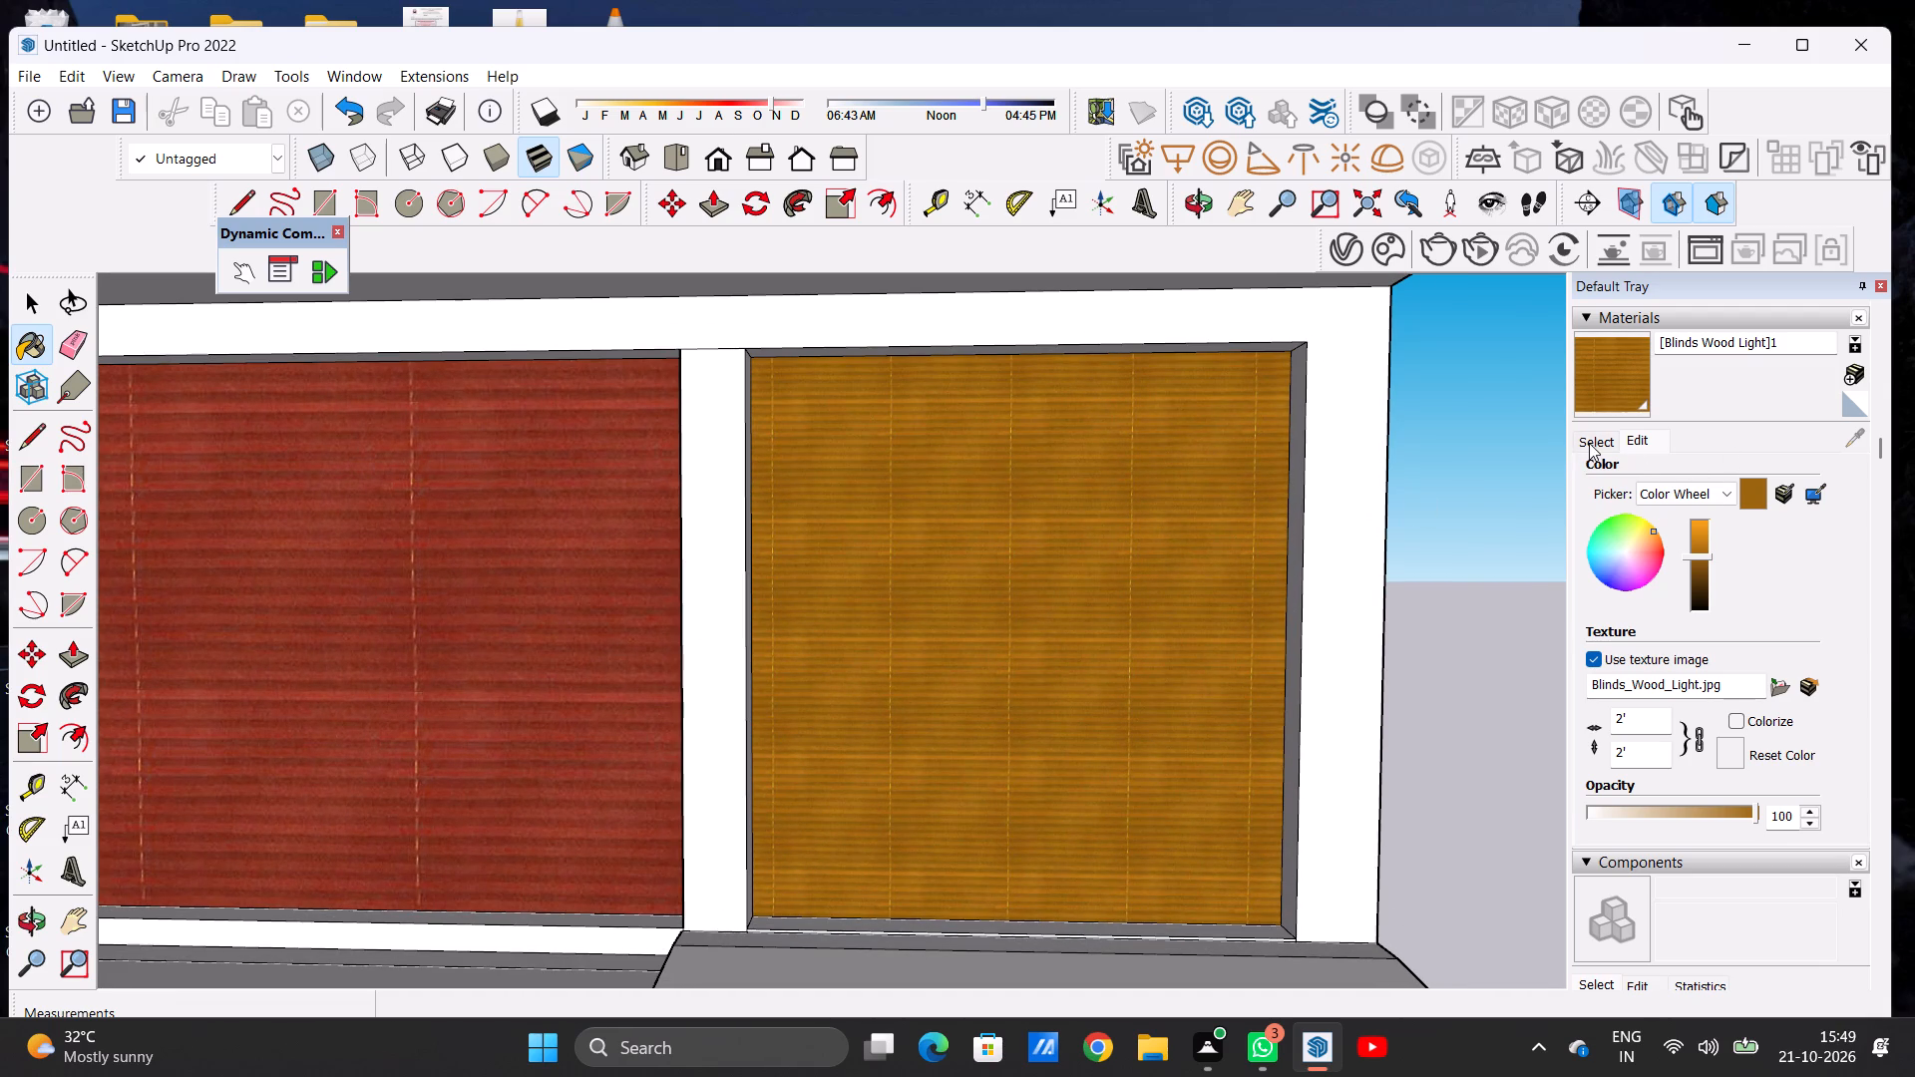
Paint the narrower ground-floor front panel with the Blinds Weave material from Window Coverings.
left_click(1589, 443)
left_click(1670, 576)
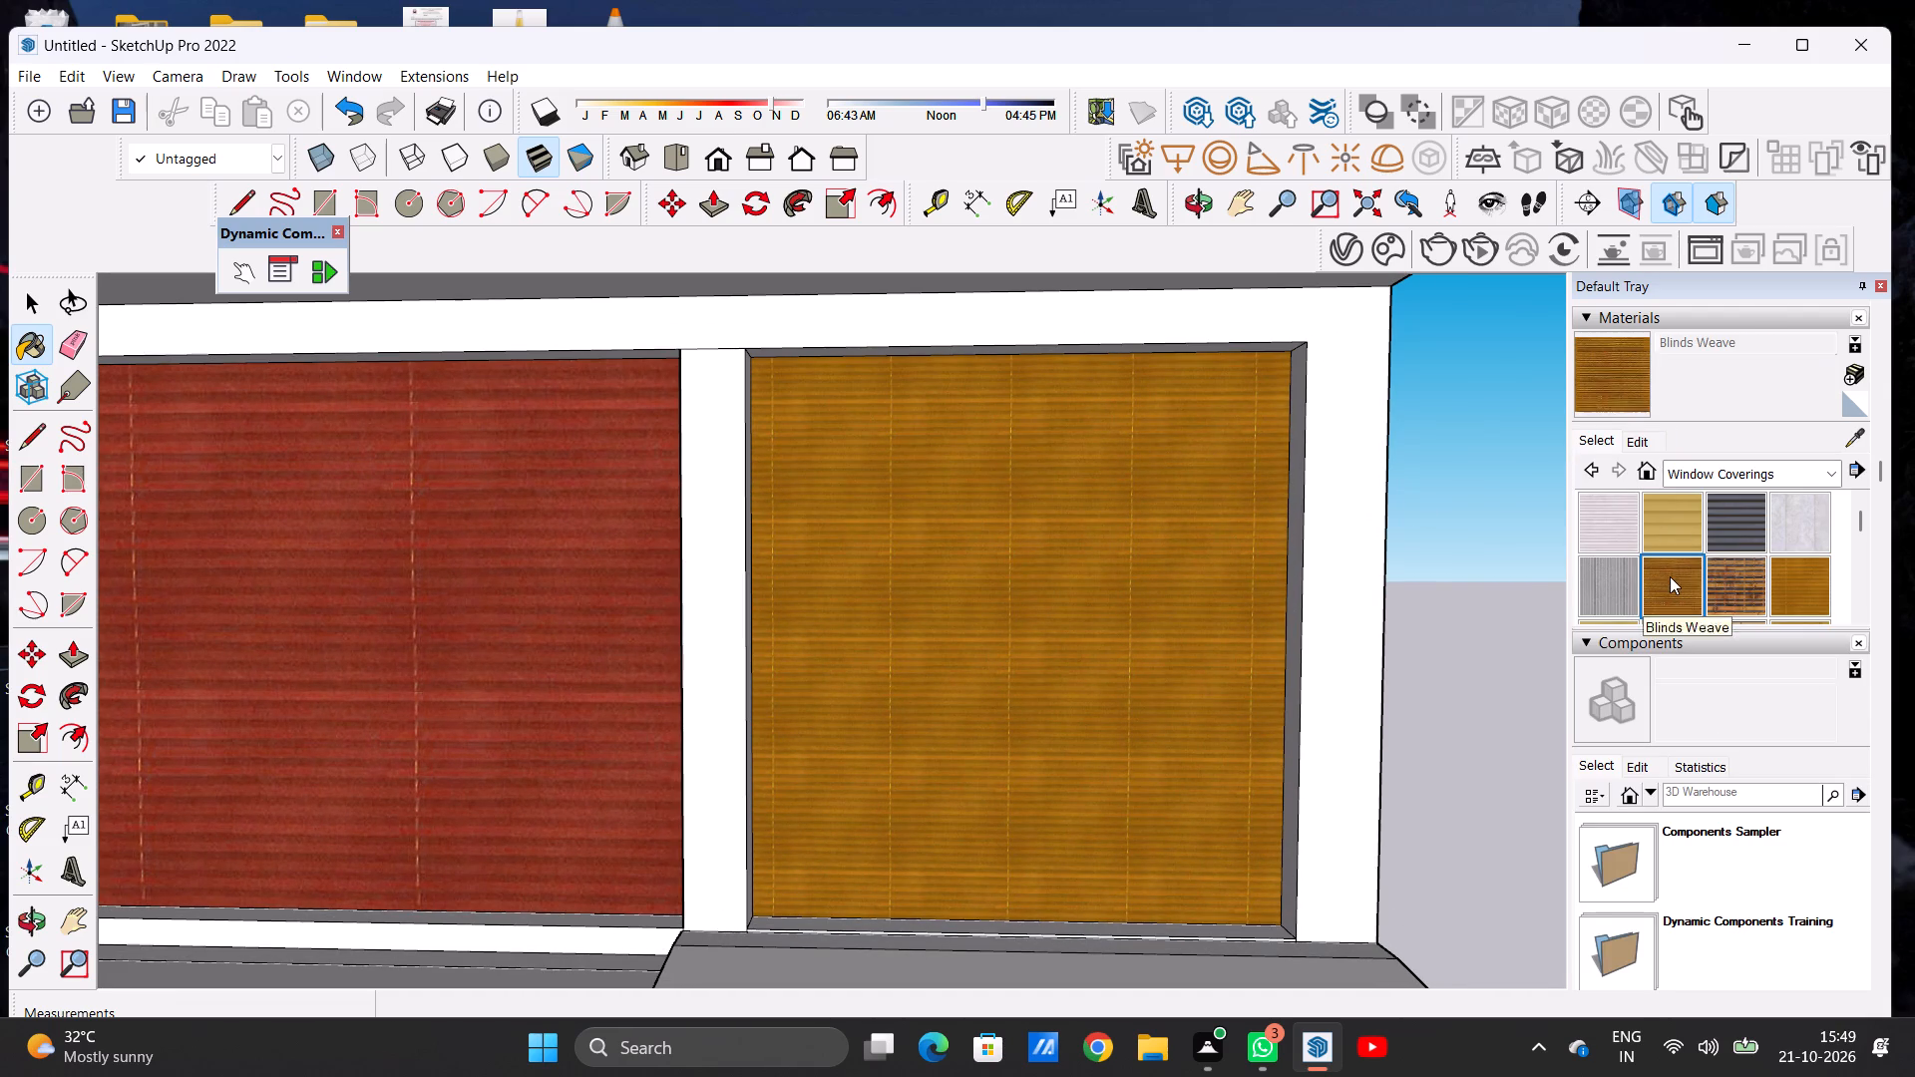
left_click(1045, 644)
scroll(1045, 644, "up", 8)
scroll(1097, 561, "down", 4)
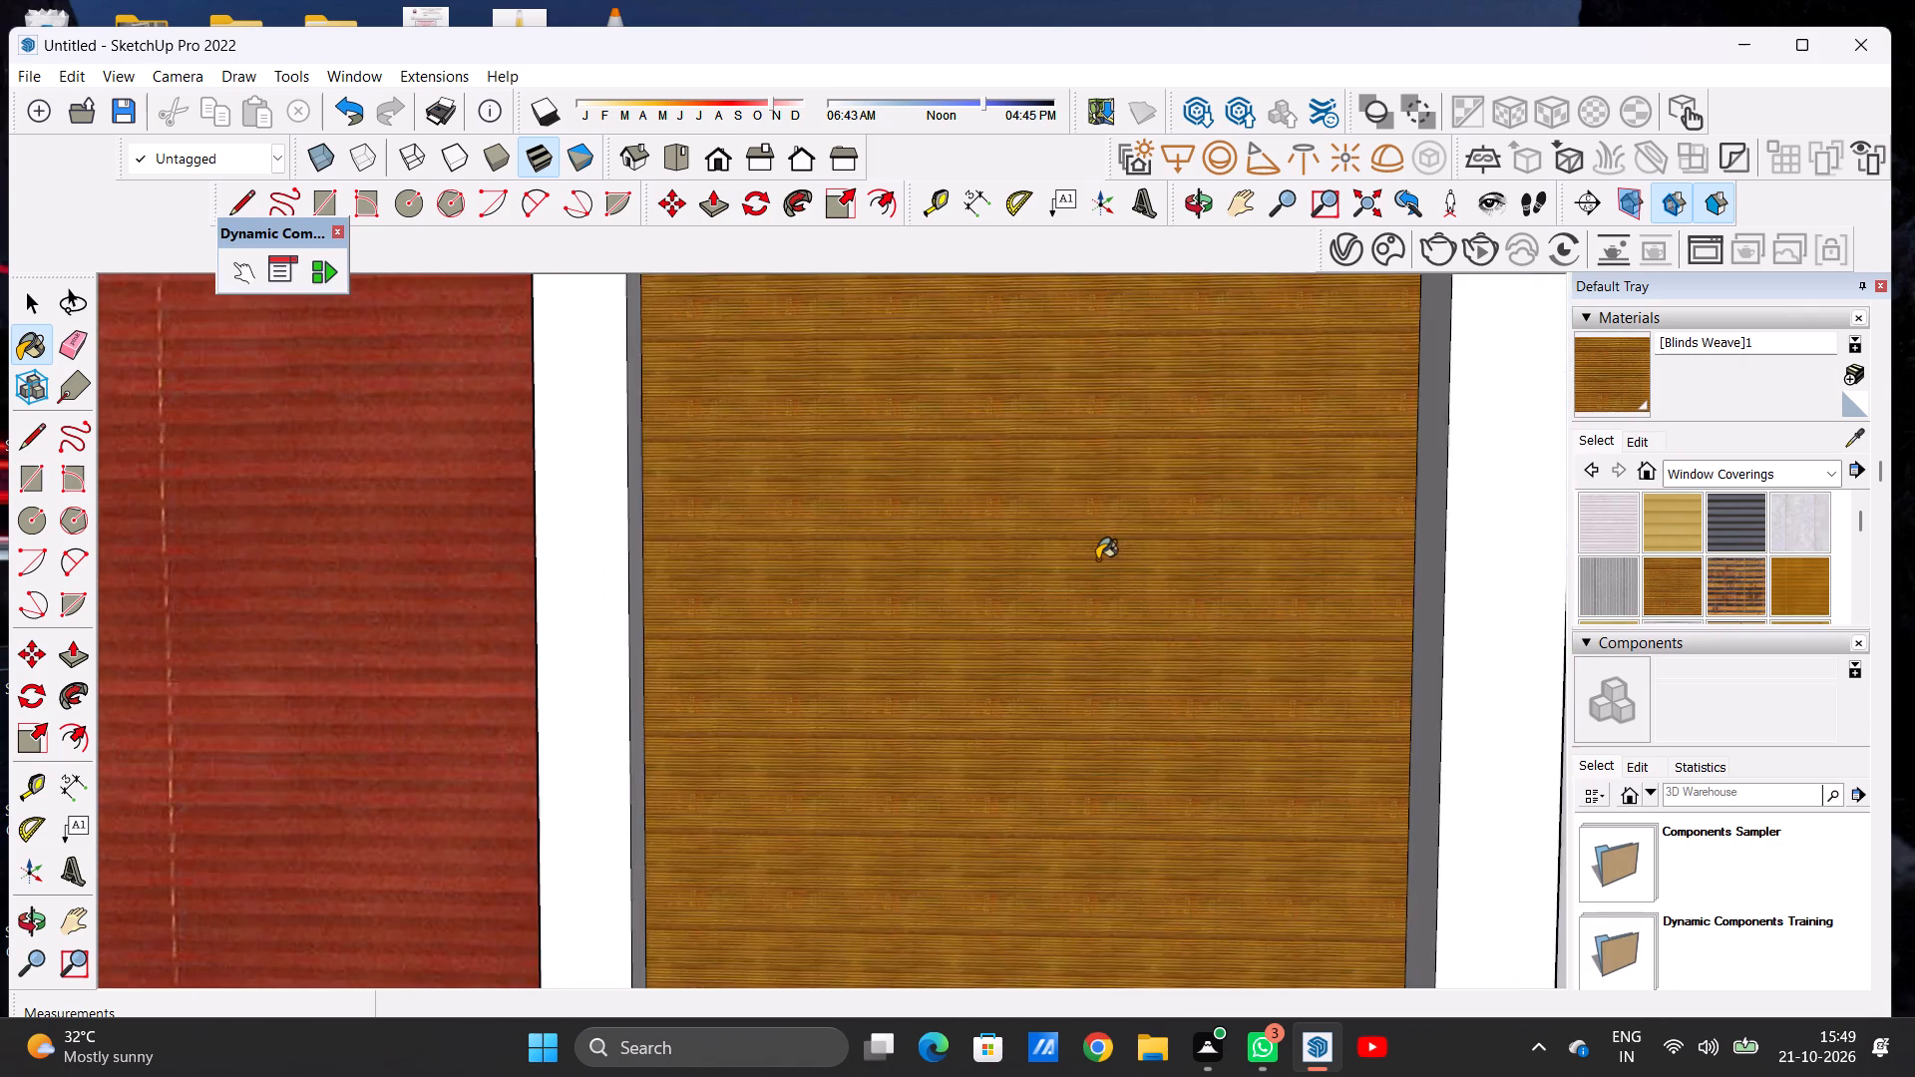
scroll(1097, 559, "down", 8)
scroll(1099, 560, "up", 6)
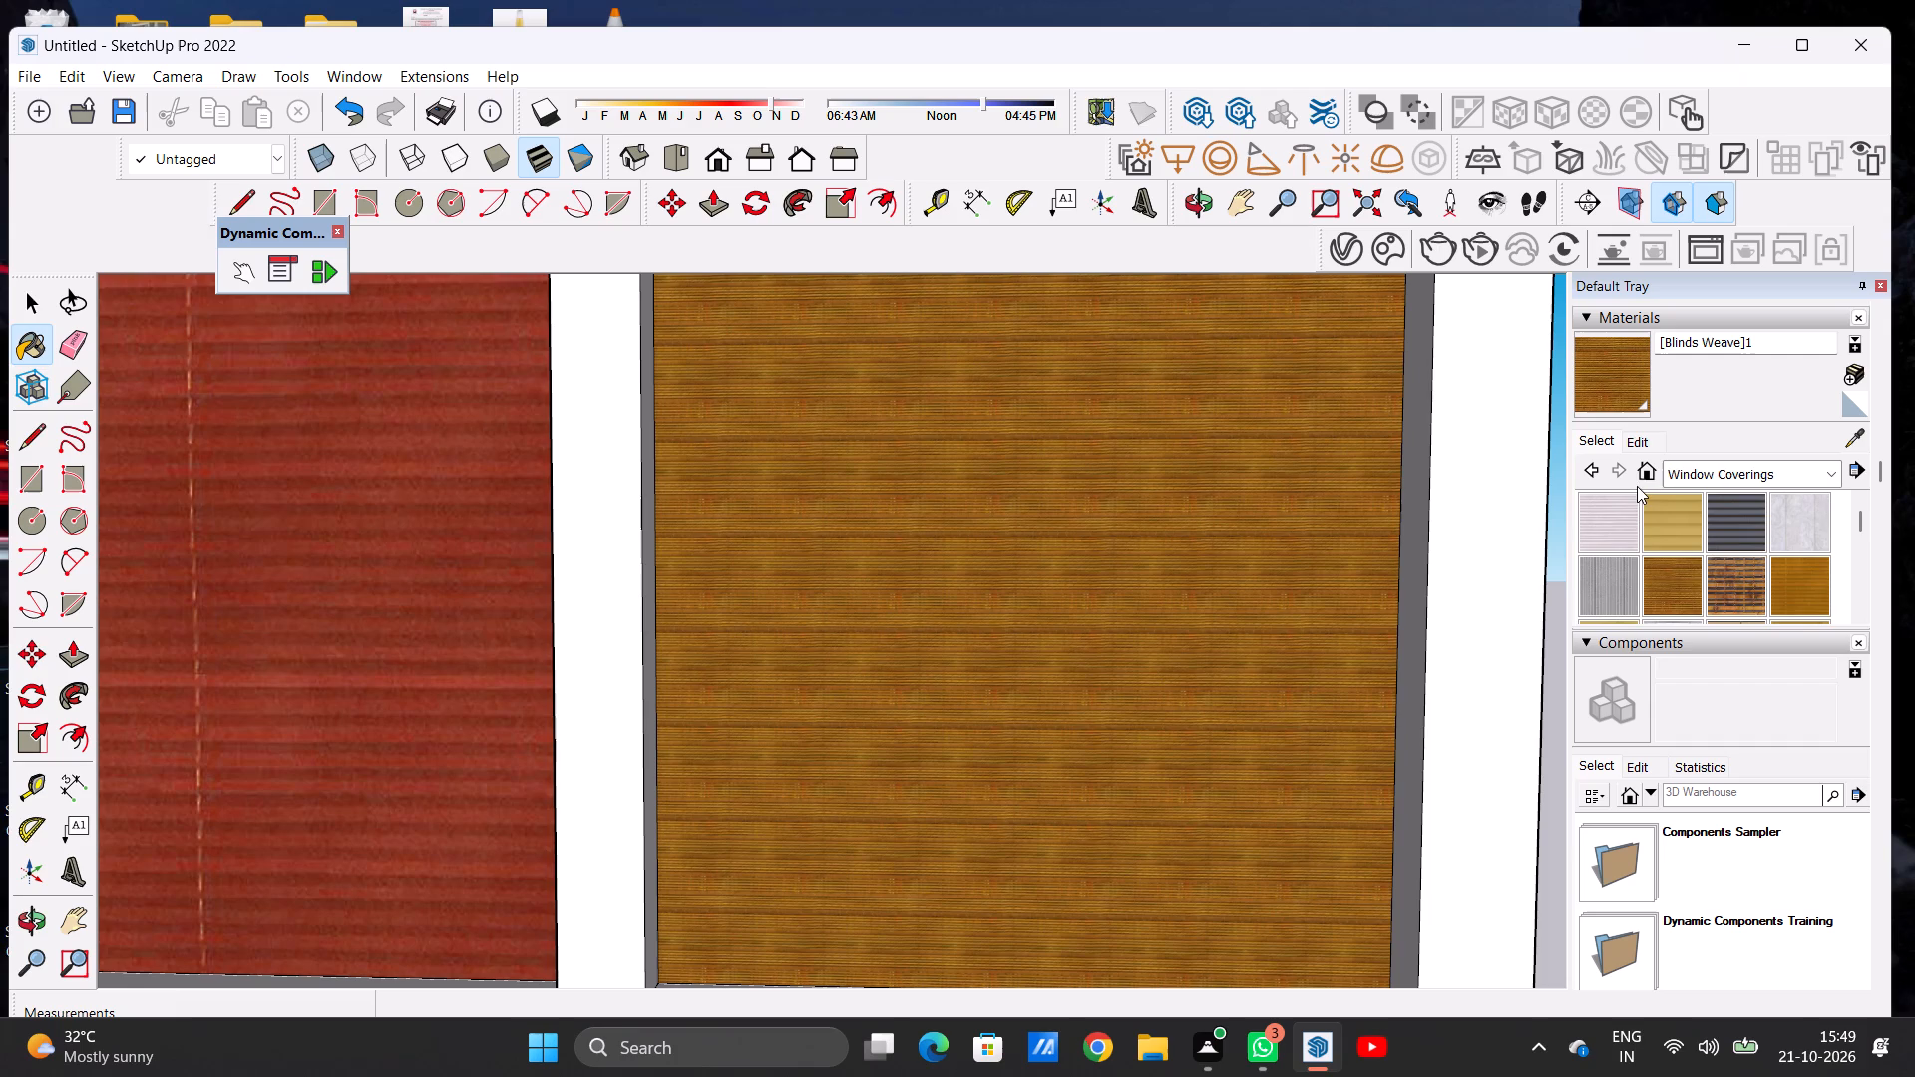
Shift the Blinds Weave colour to a reddish orange-brown hue and compare it with the wider red panel.
left_click(1638, 434)
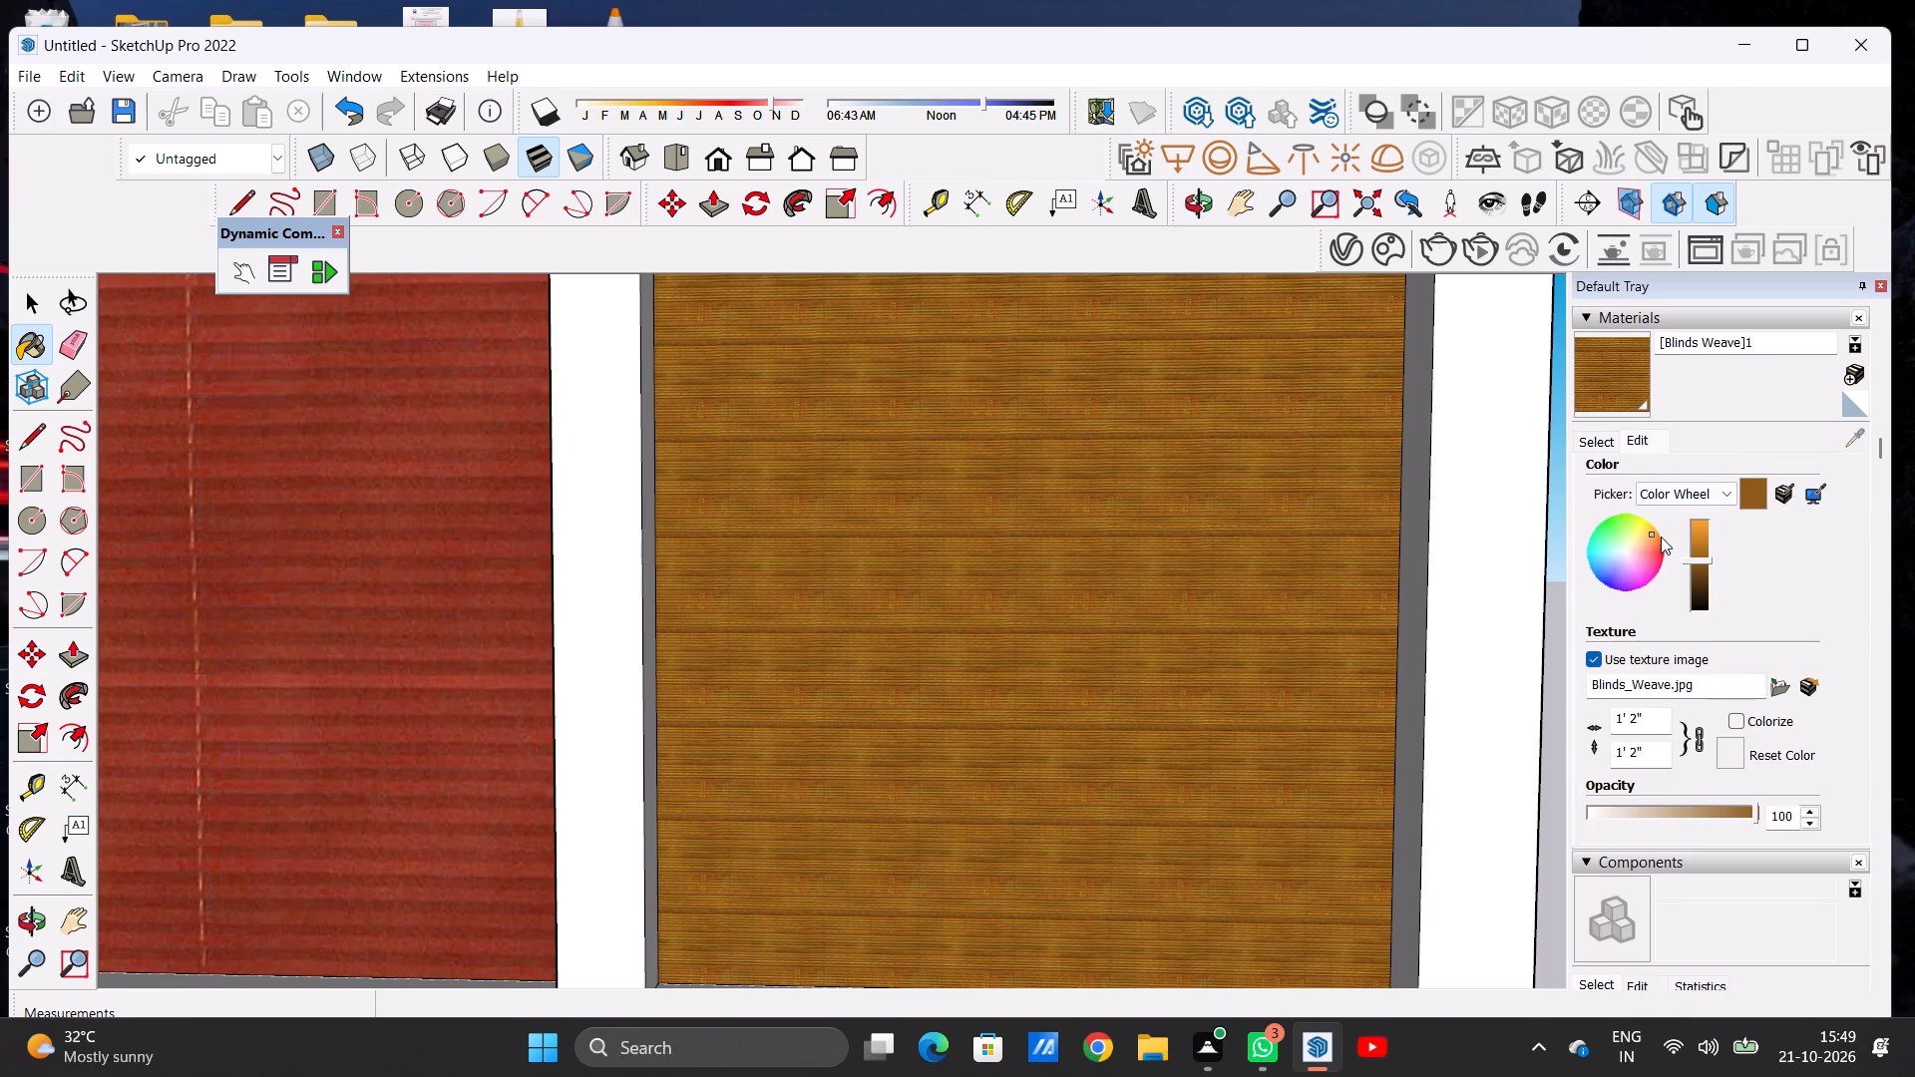
left_click(1655, 541)
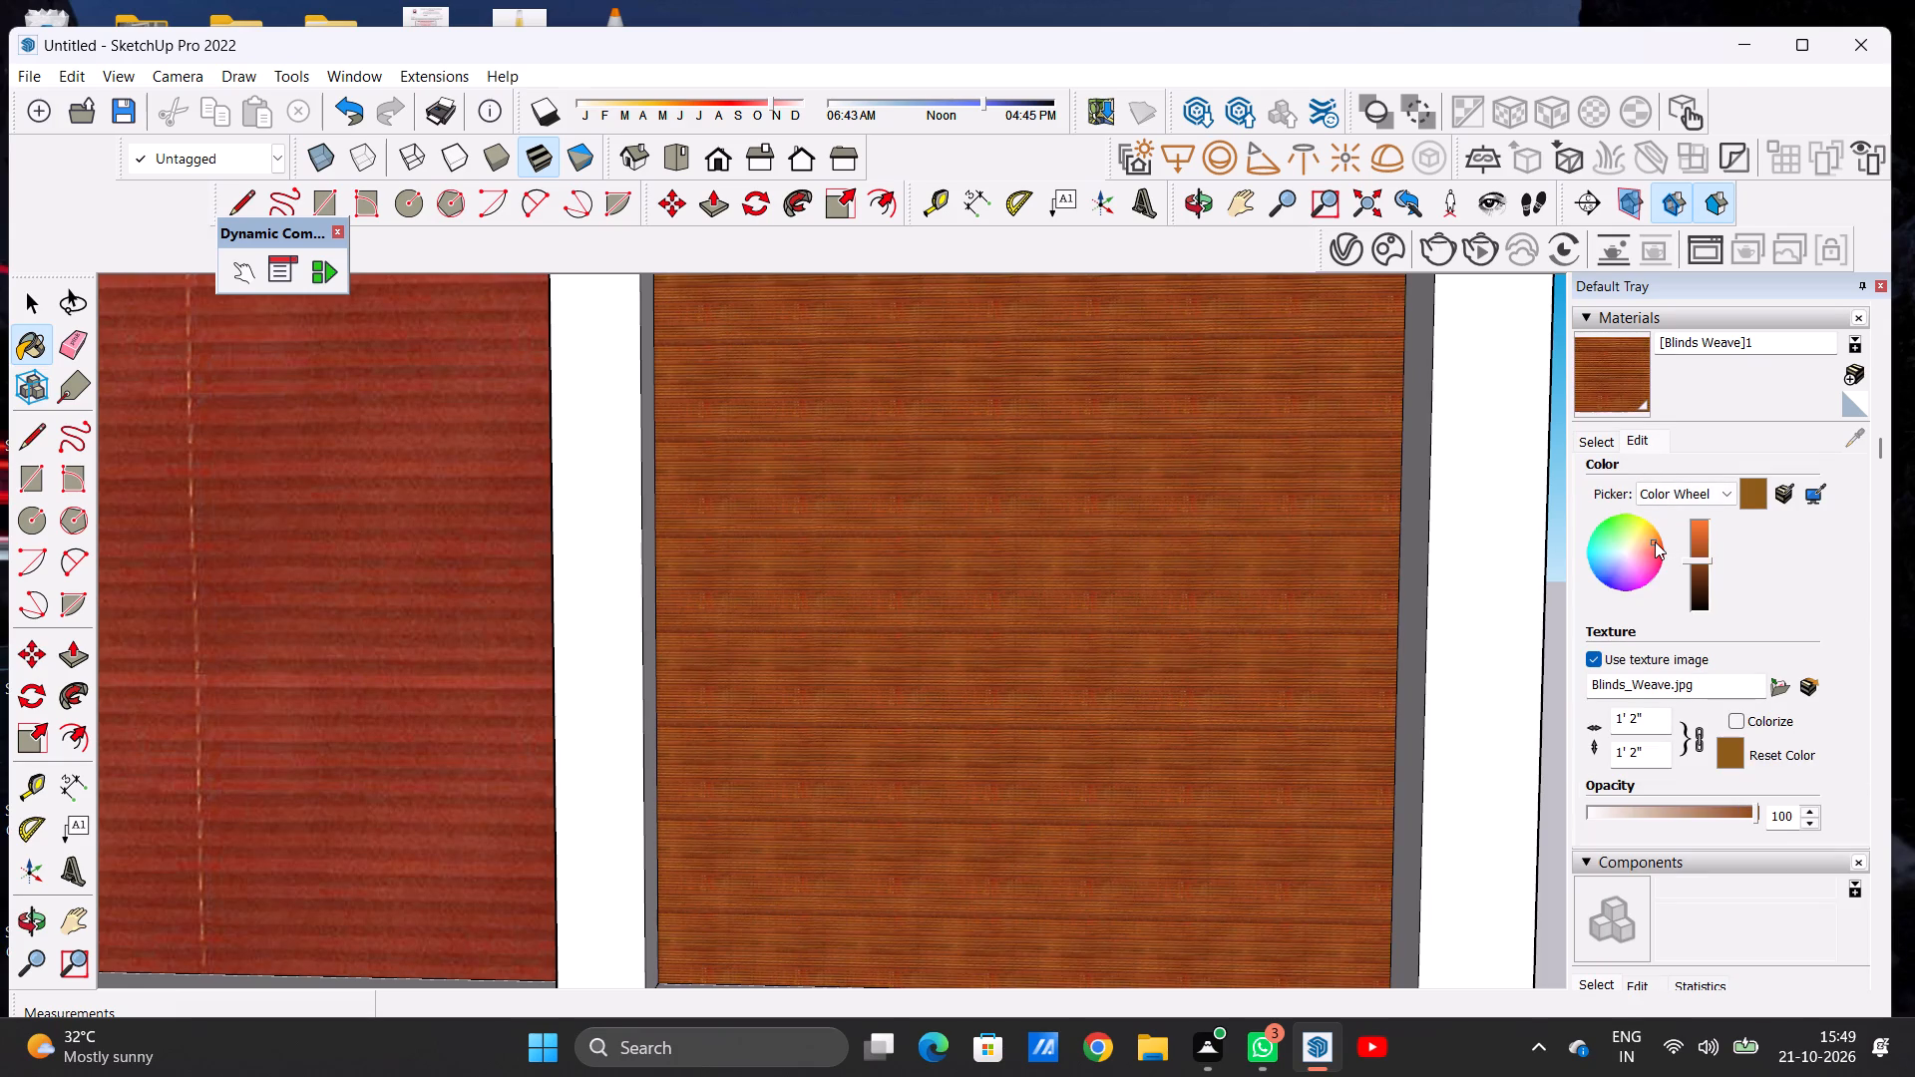
scroll(1227, 516, "down", 8)
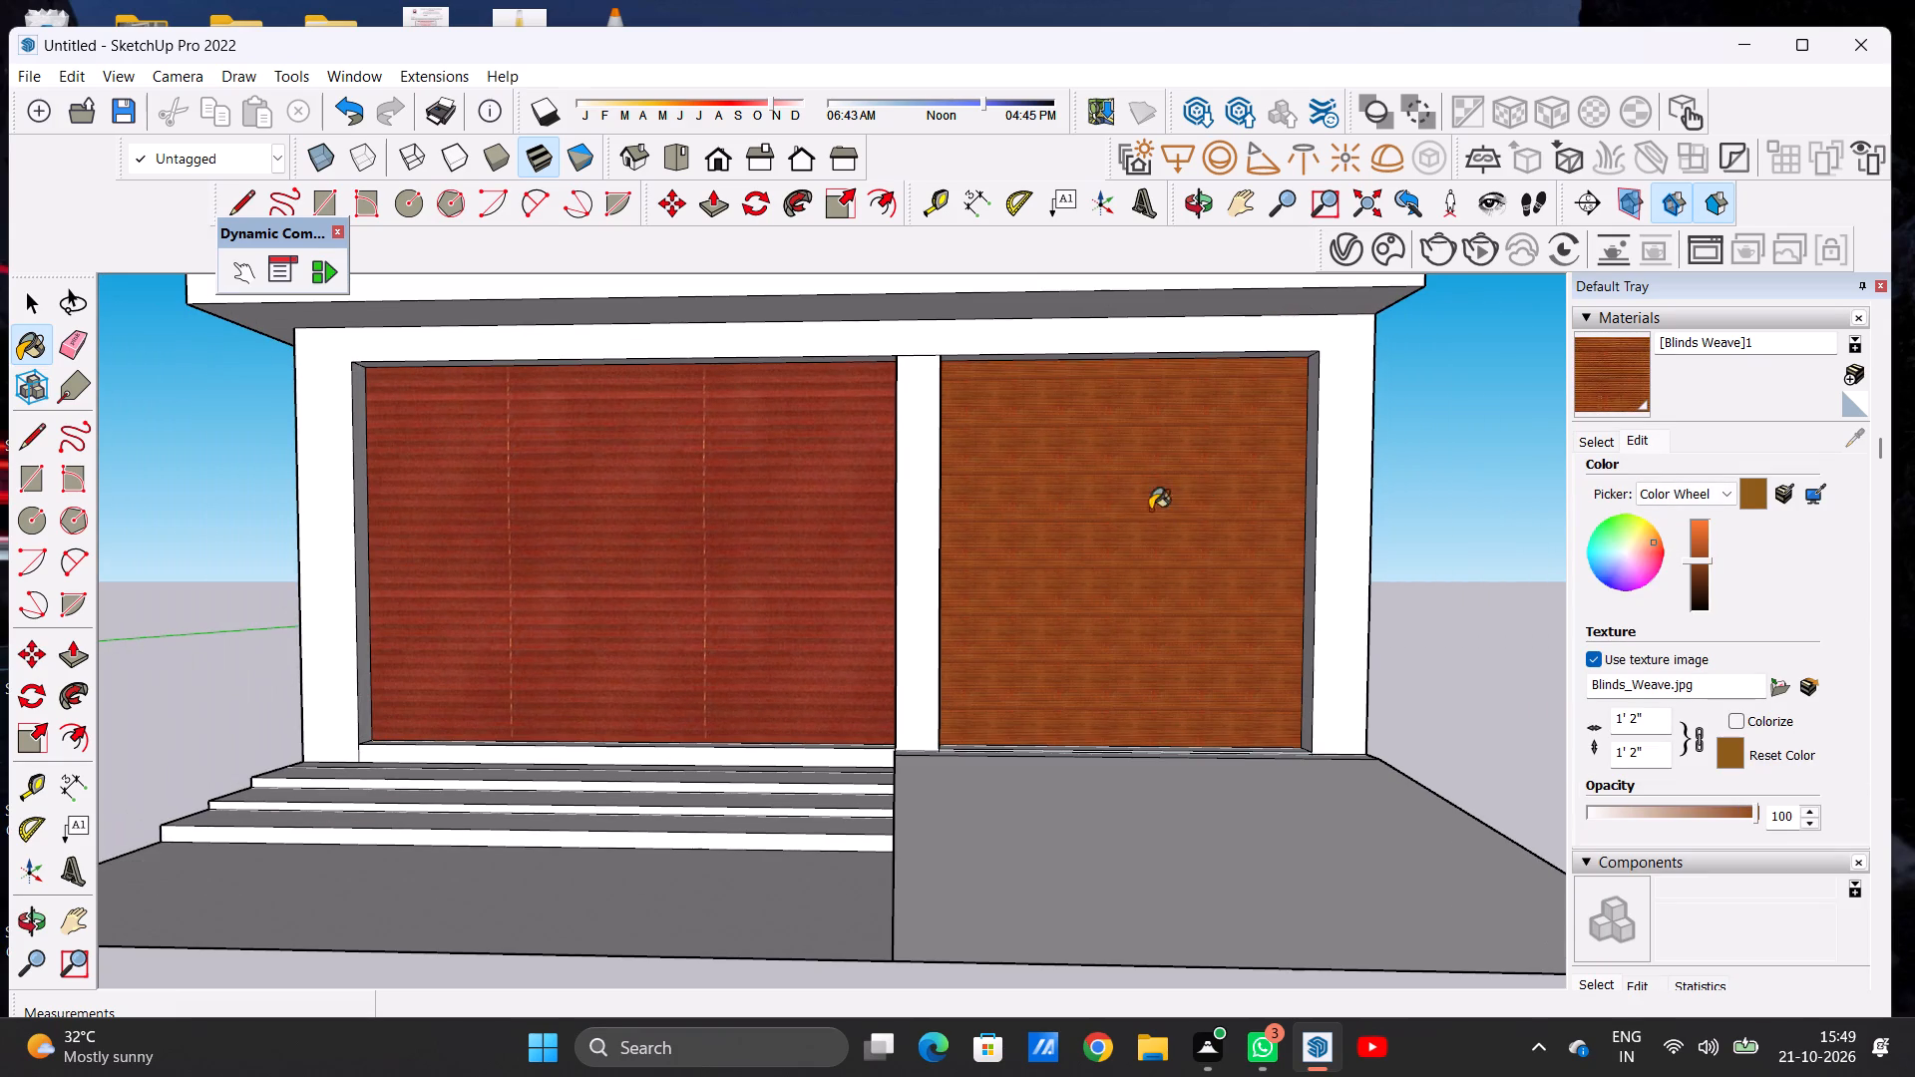
scroll(1094, 523, "down", 4)
scroll(1138, 548, "up", 5)
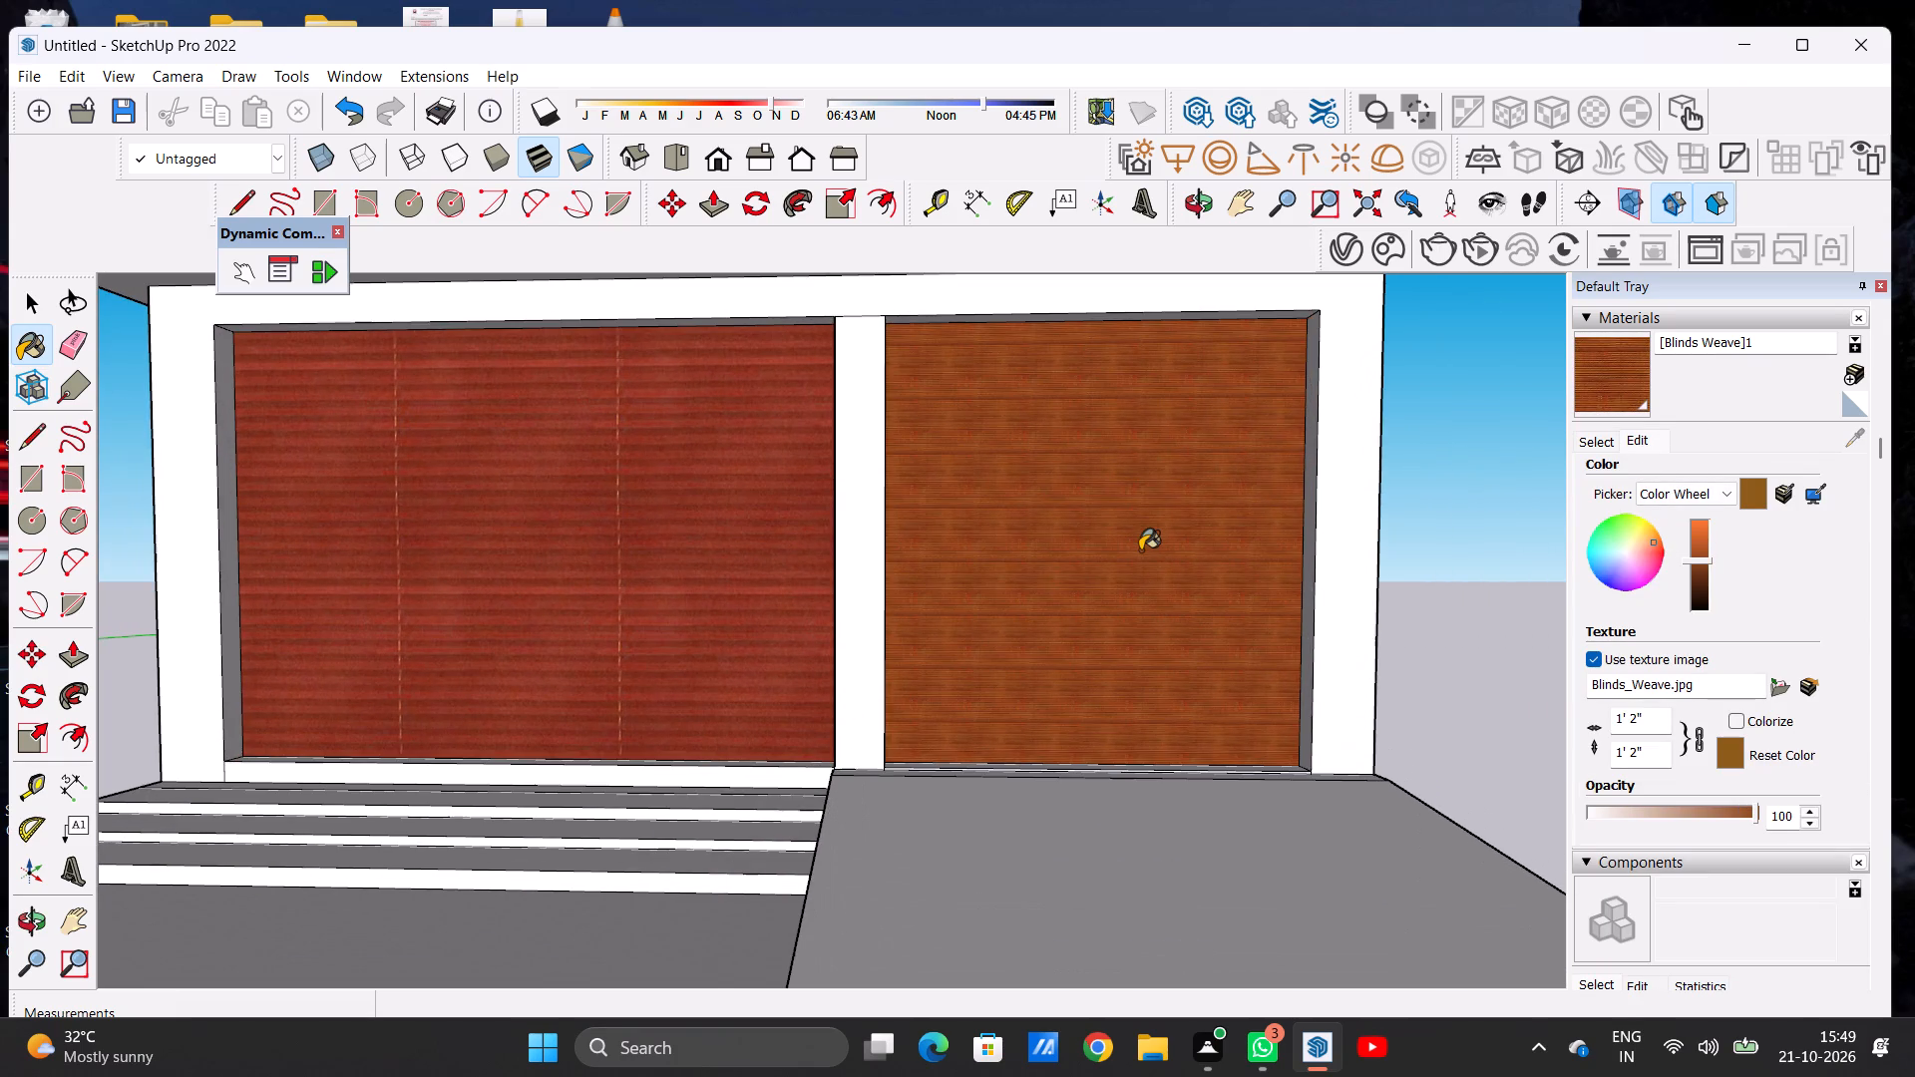
scroll(1097, 575, "down", 3)
scroll(1124, 555, "up", 6)
Set the Blinds Weave texture size to 5' on the narrower front panel.
scroll(1654, 540, "down", 3)
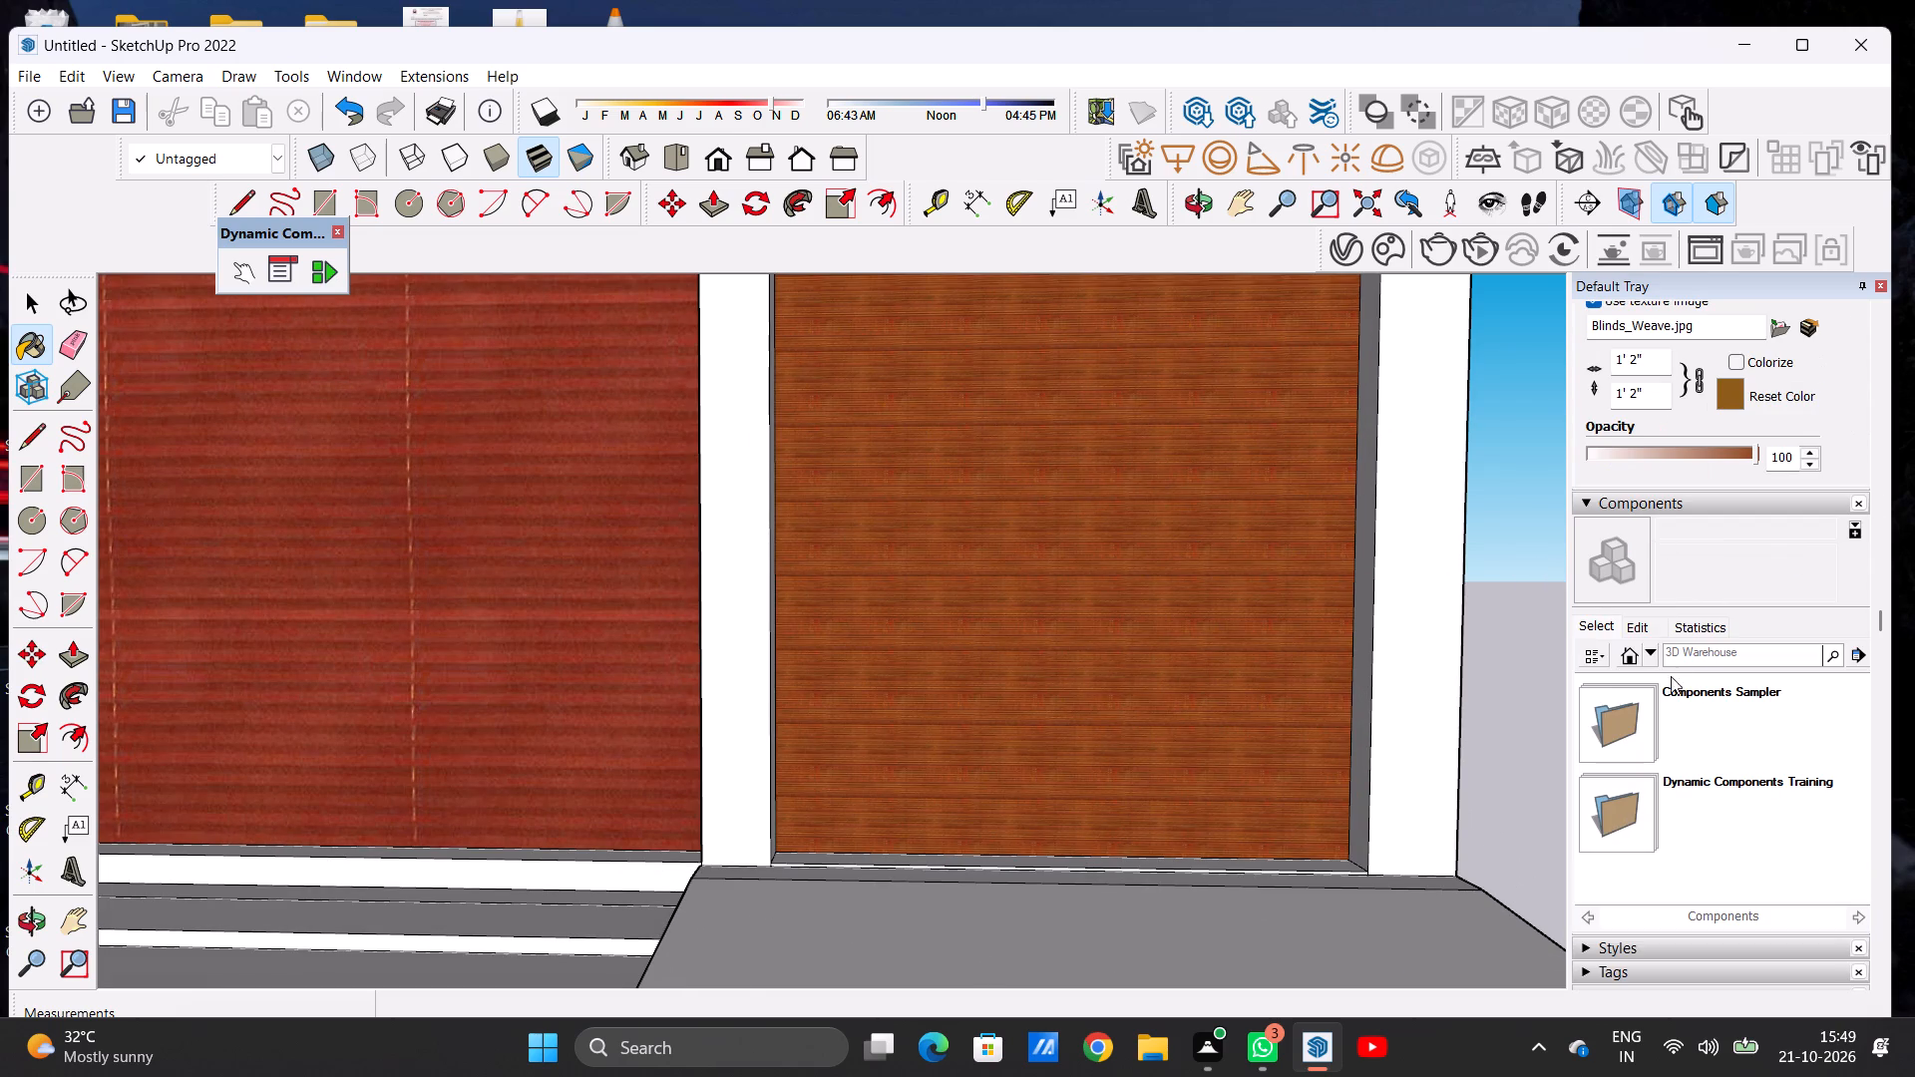
left_click(1641, 394)
key("BackSpace")
key("BackSpace")
key("BackSpace")
key("BackSpace")
key("BackSpace")
key("BackSpace")
key("BackSpace")
key("BackSpace")
key("BackSpace")
key("BackSpace")
key("BackSpace")
key("BackSpace")
key("BackSpace")
key("BackSpace")
key("BackSpace")
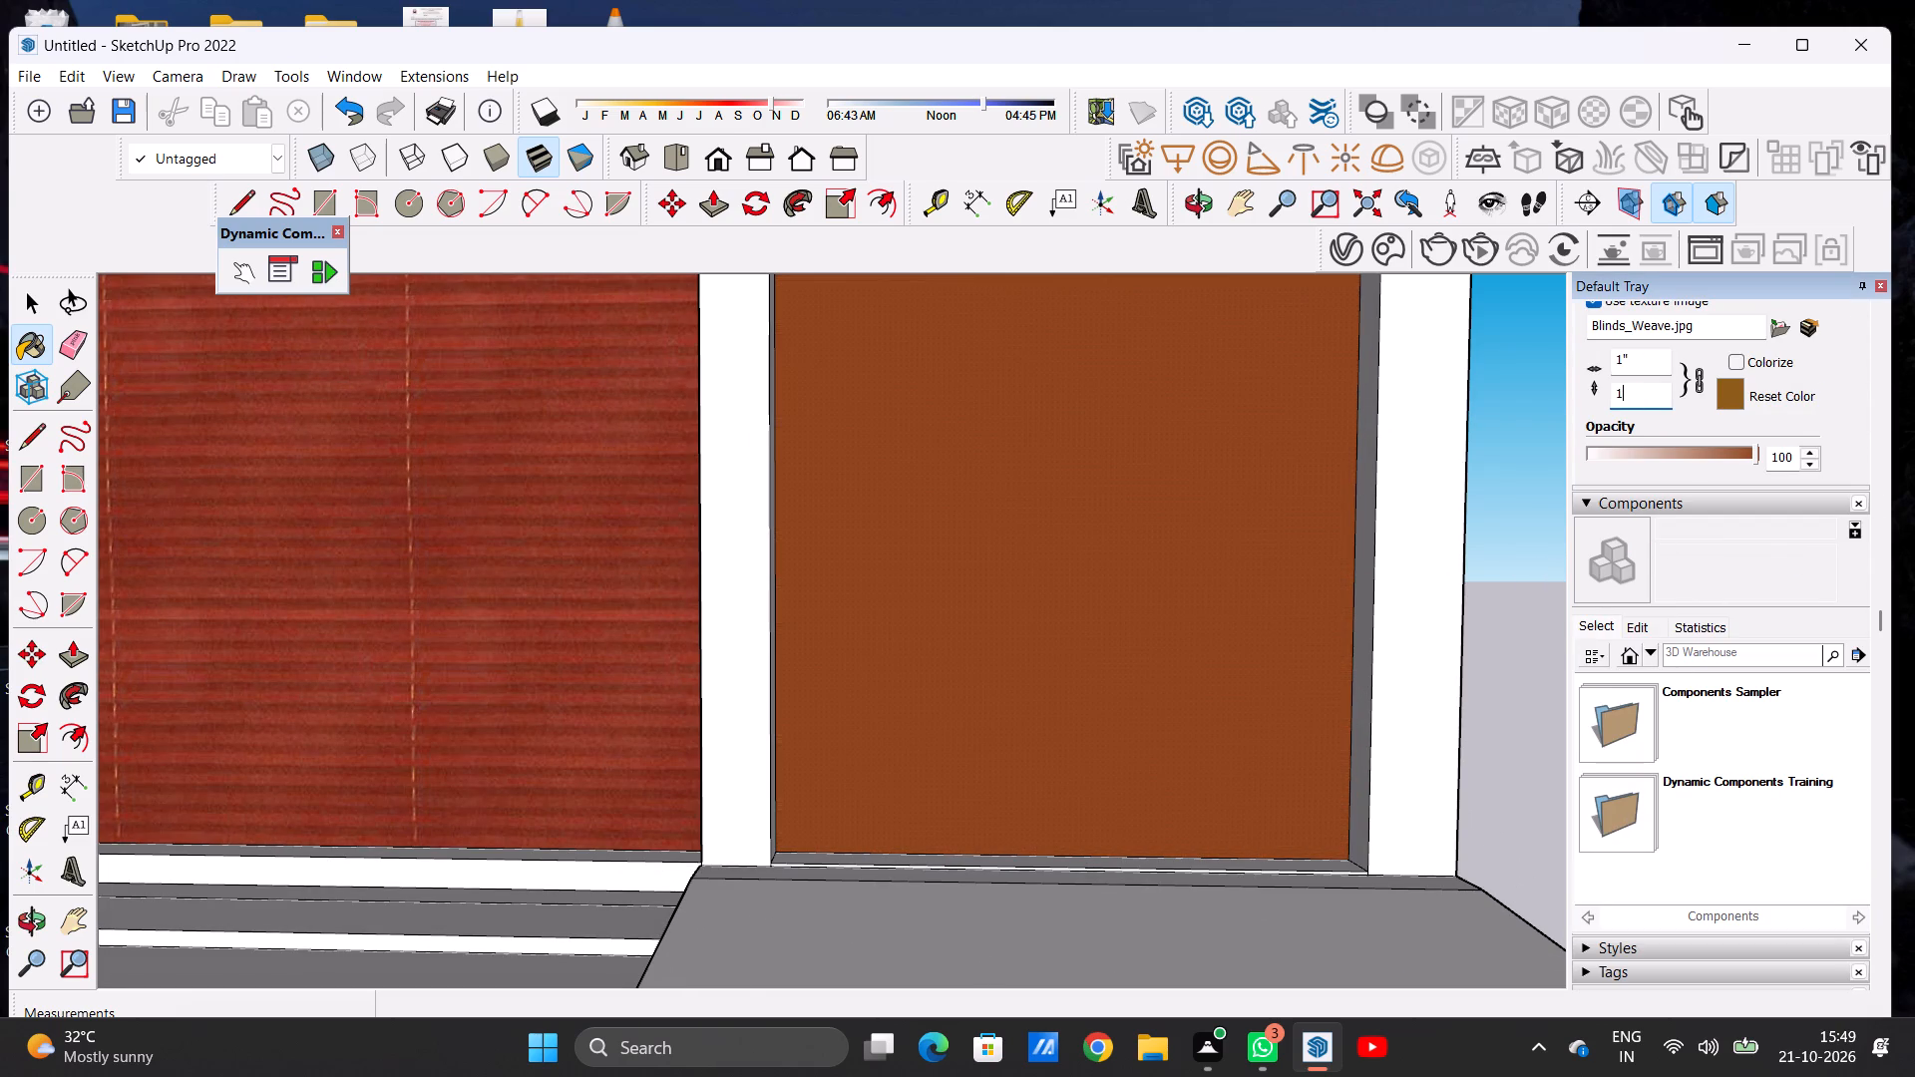
type("5'")
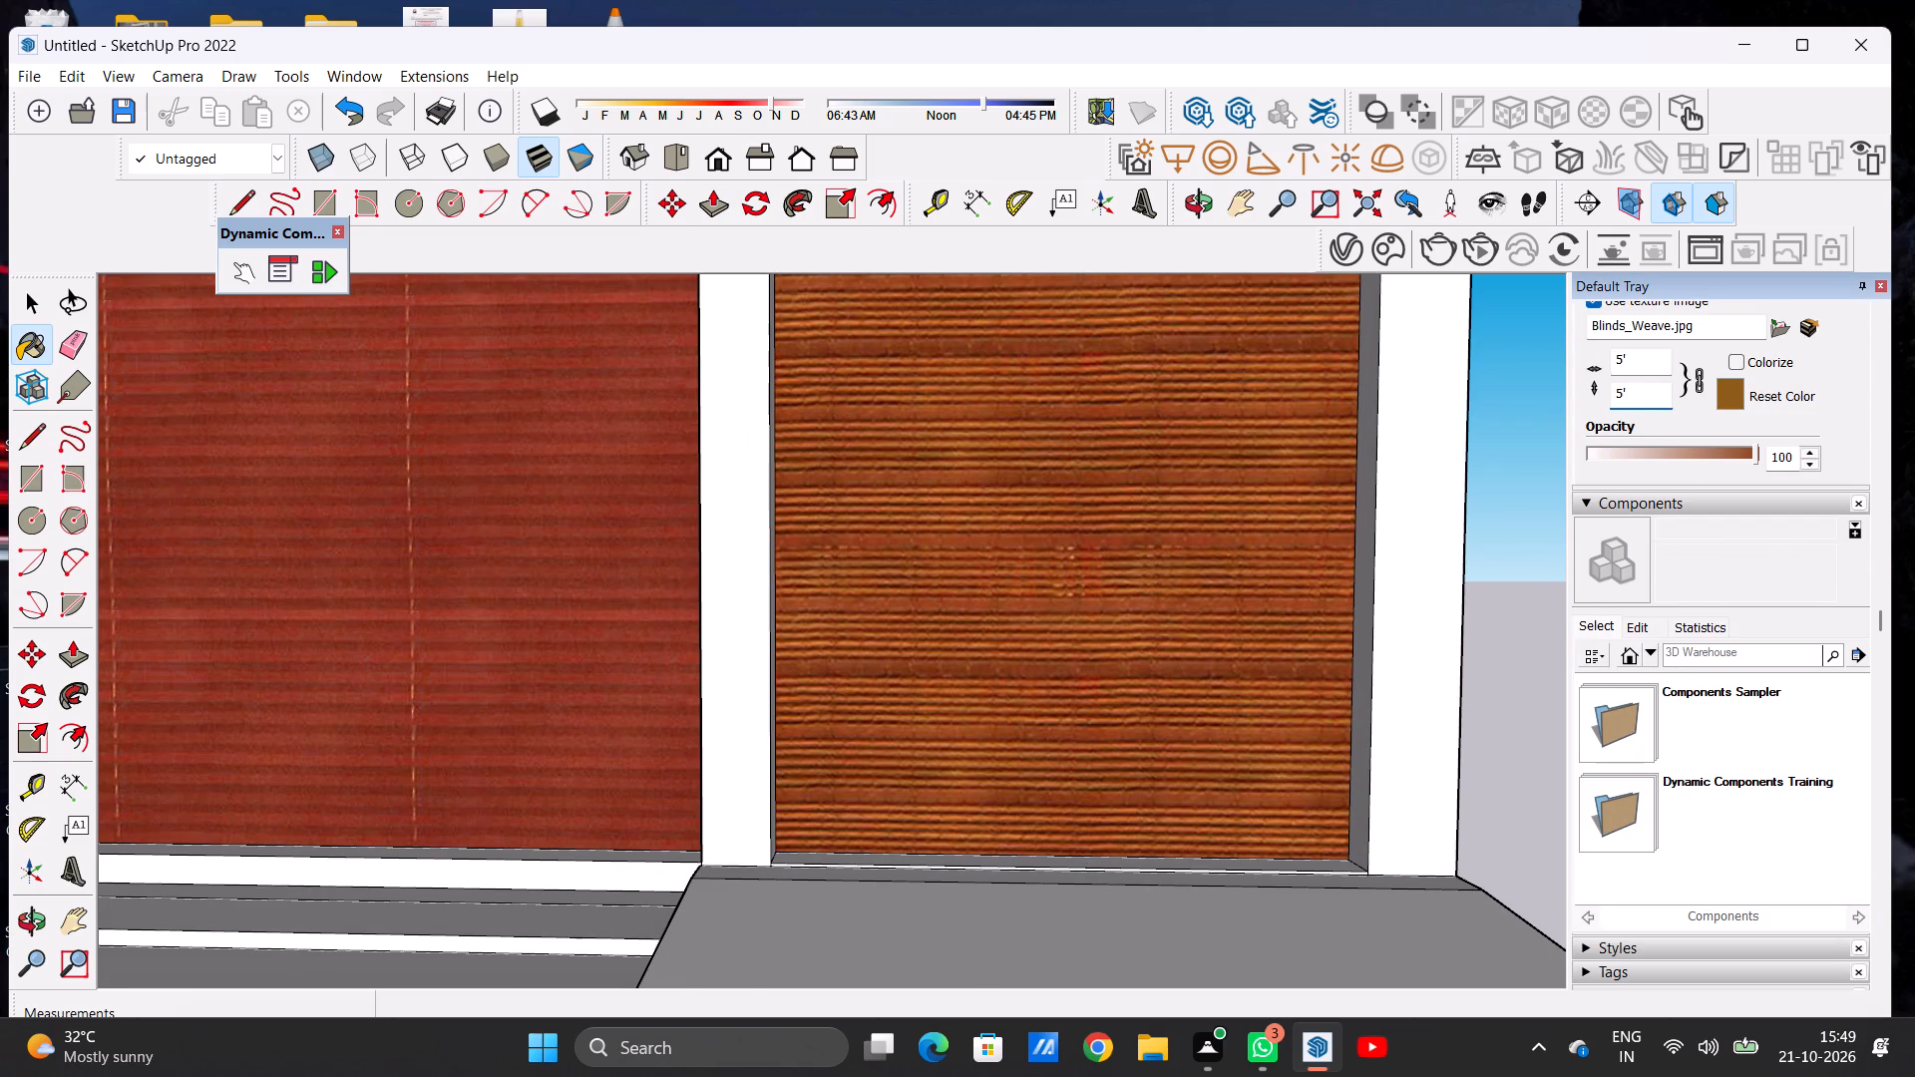
key("Return")
scroll(999, 633, "down", 4)
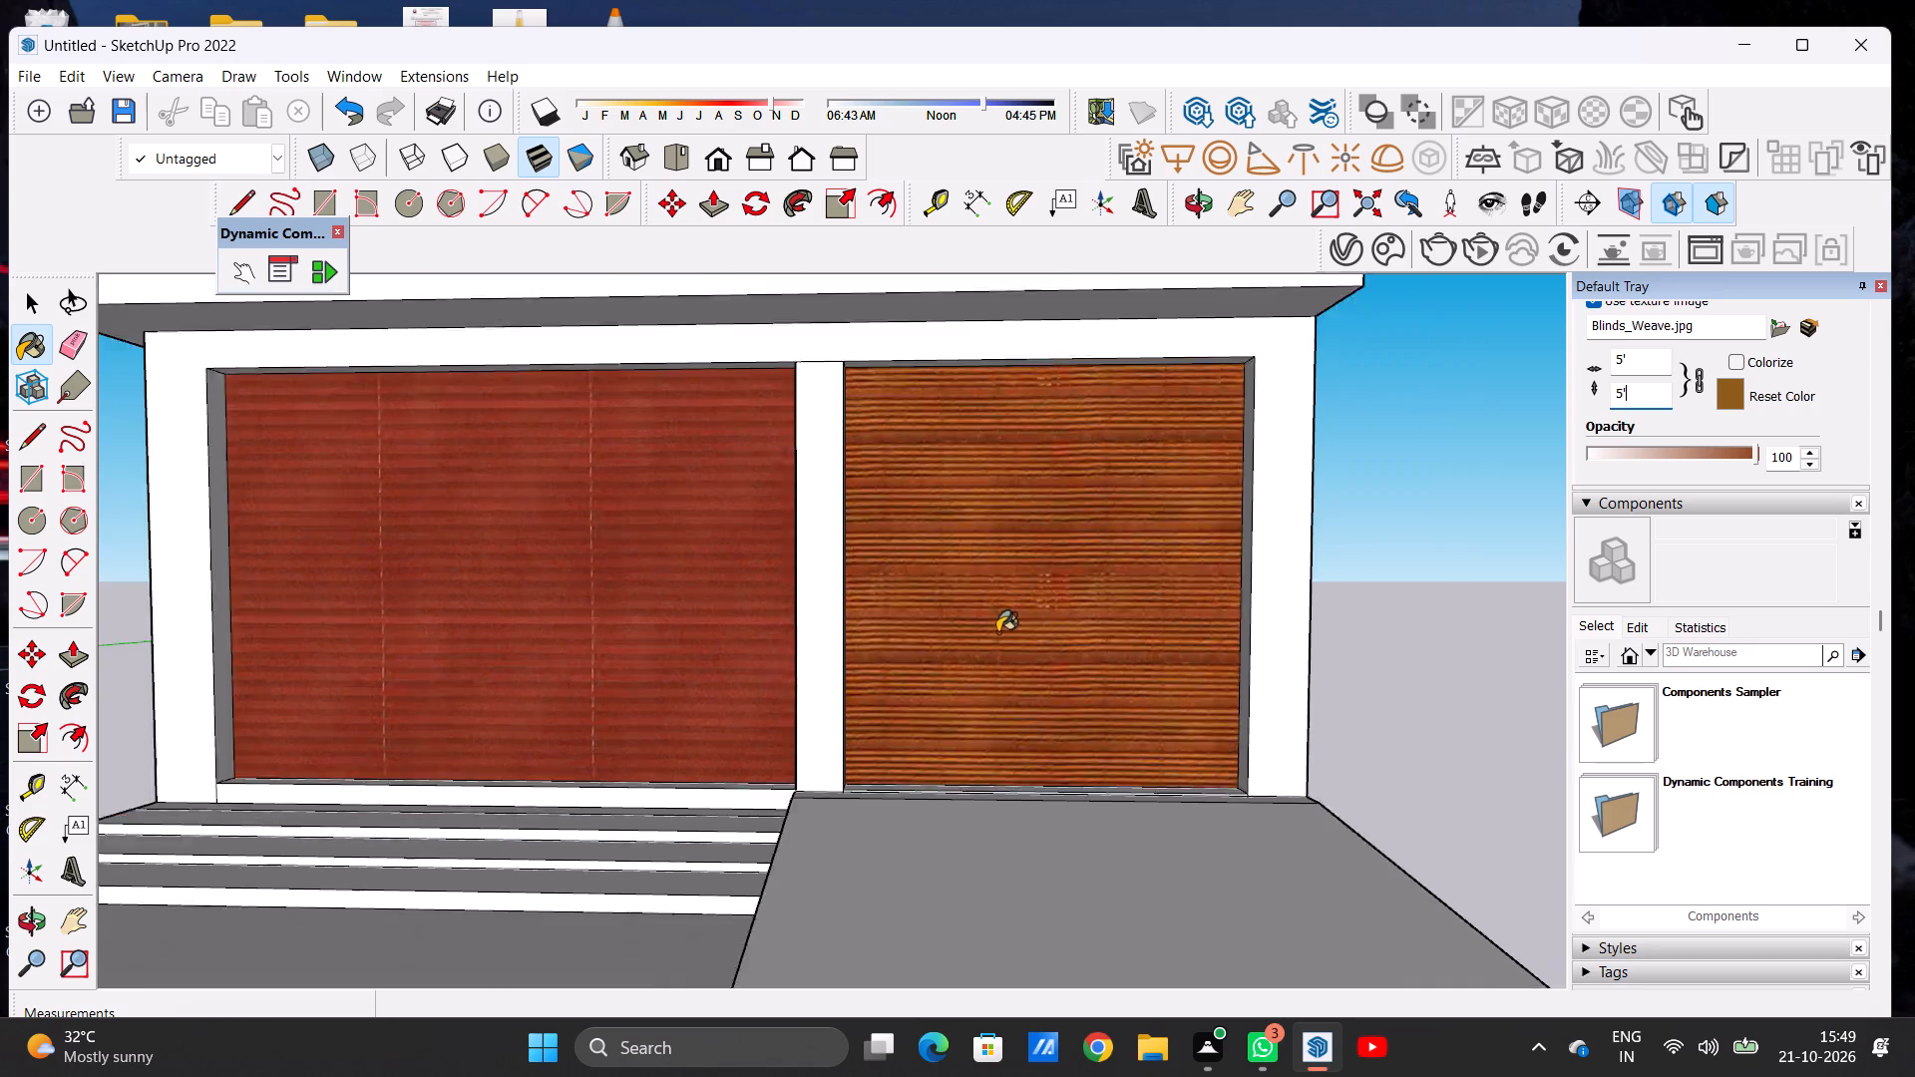
scroll(997, 632, "down", 10)
key("space")
key("space")
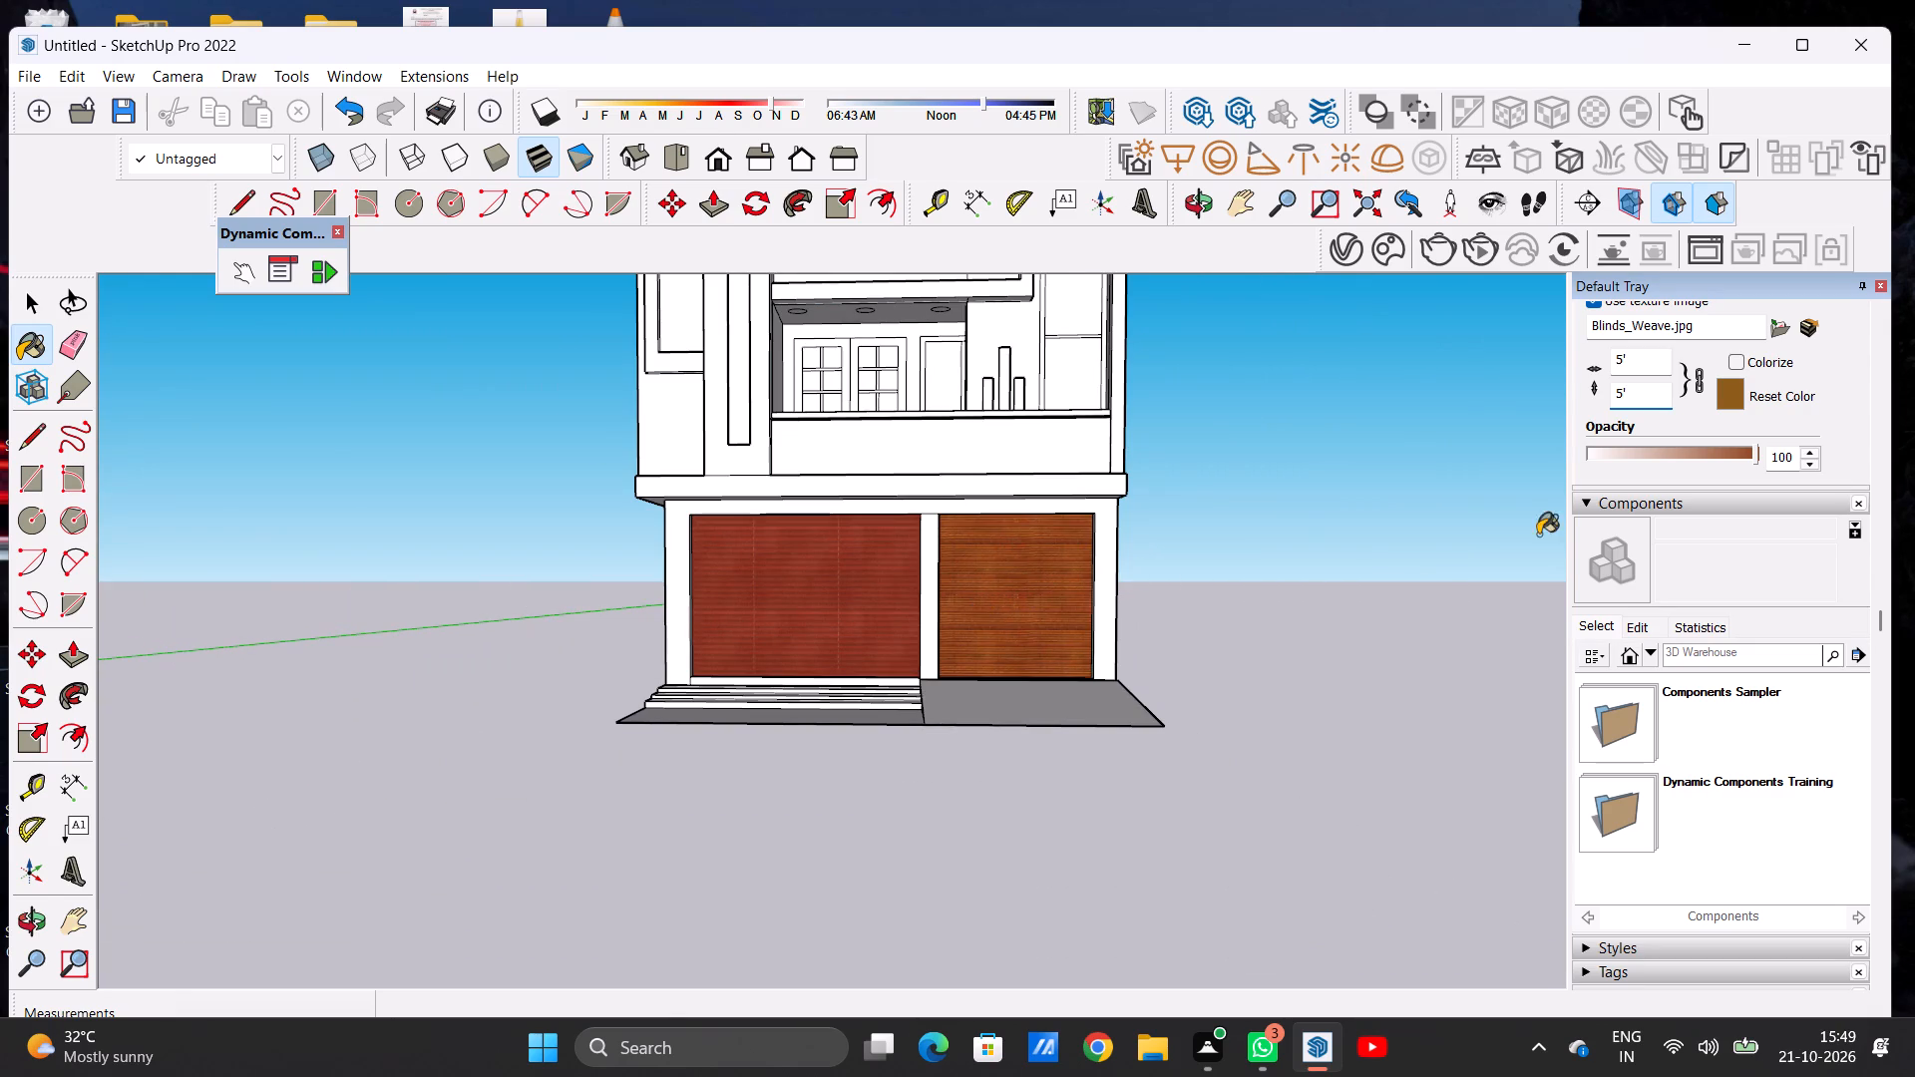
key("space")
left_click(1243, 637)
key("space")
Draw a small ceiling-light circle on the underside of the first-floor overhang, near its end above the wider red panel.
scroll(1097, 610, "down", 5)
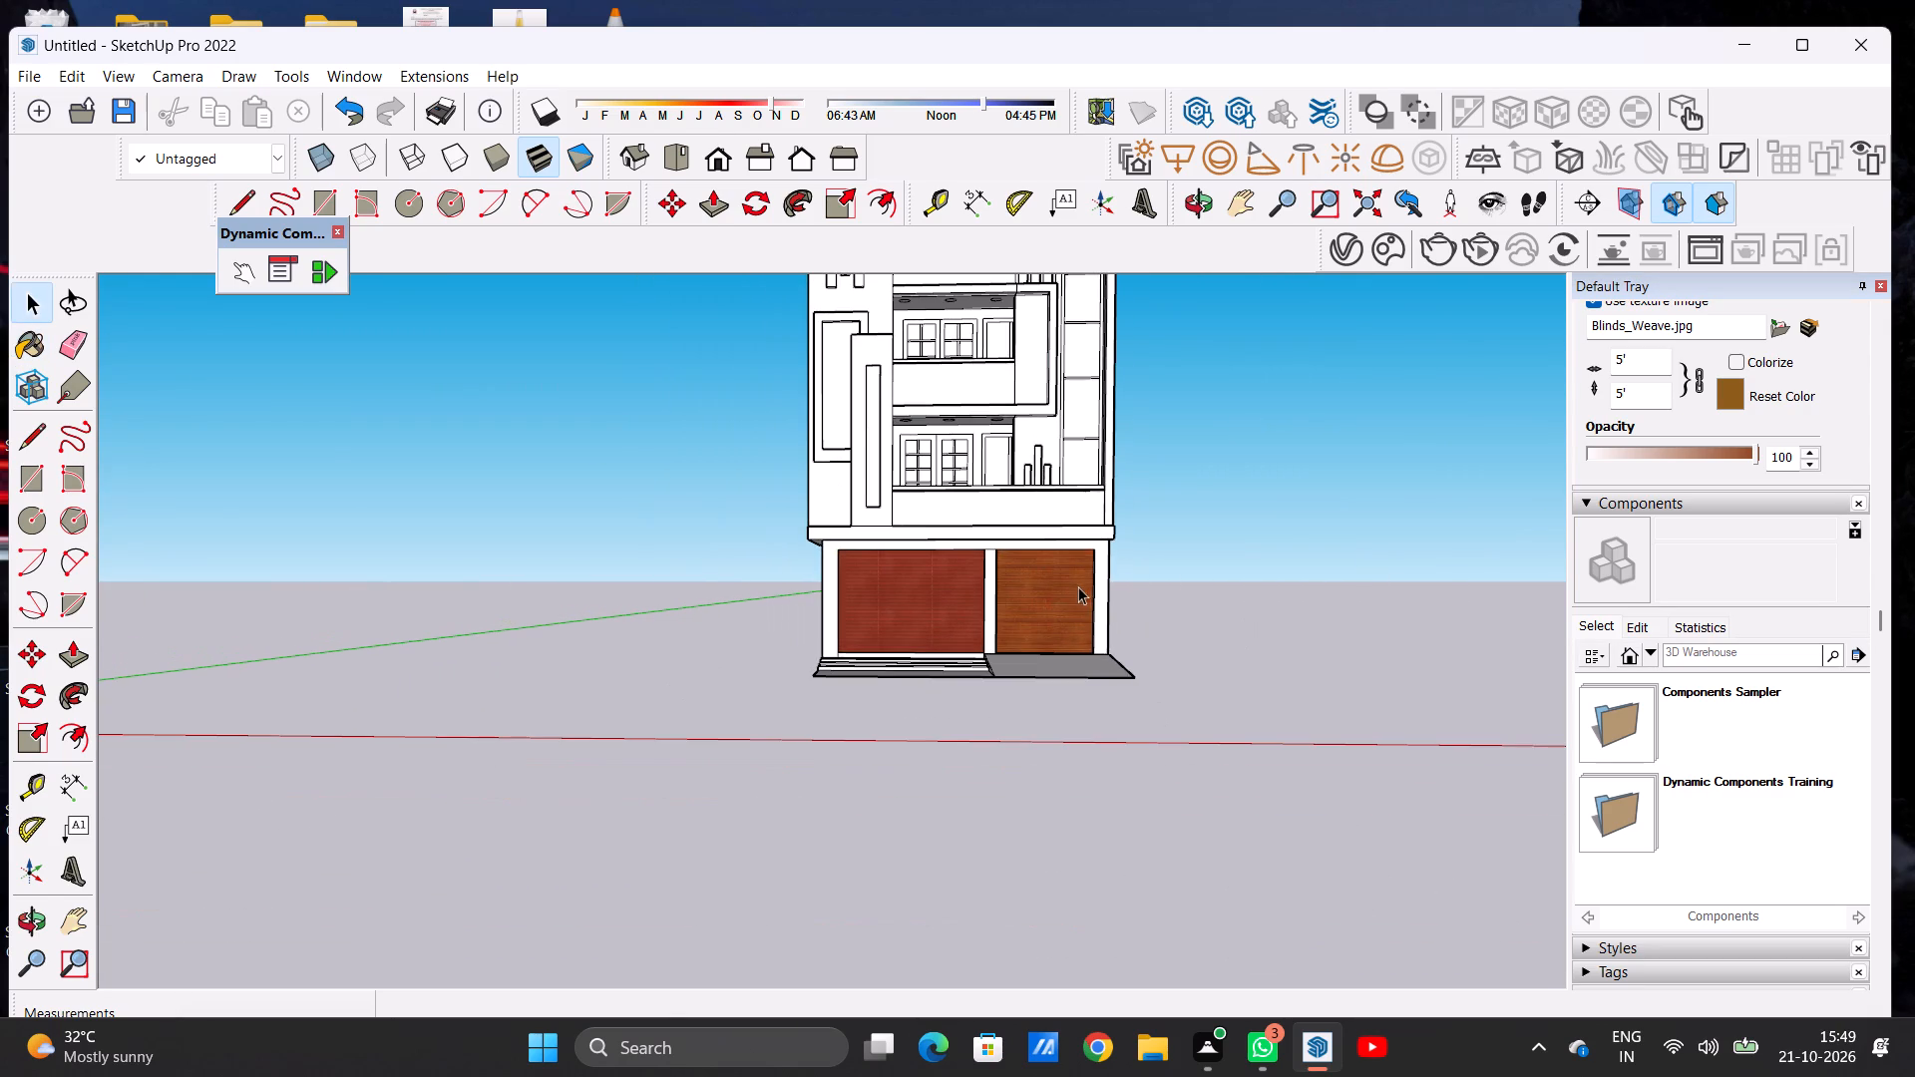
scroll(588, 690, "down", 2)
scroll(875, 567, "up", 6)
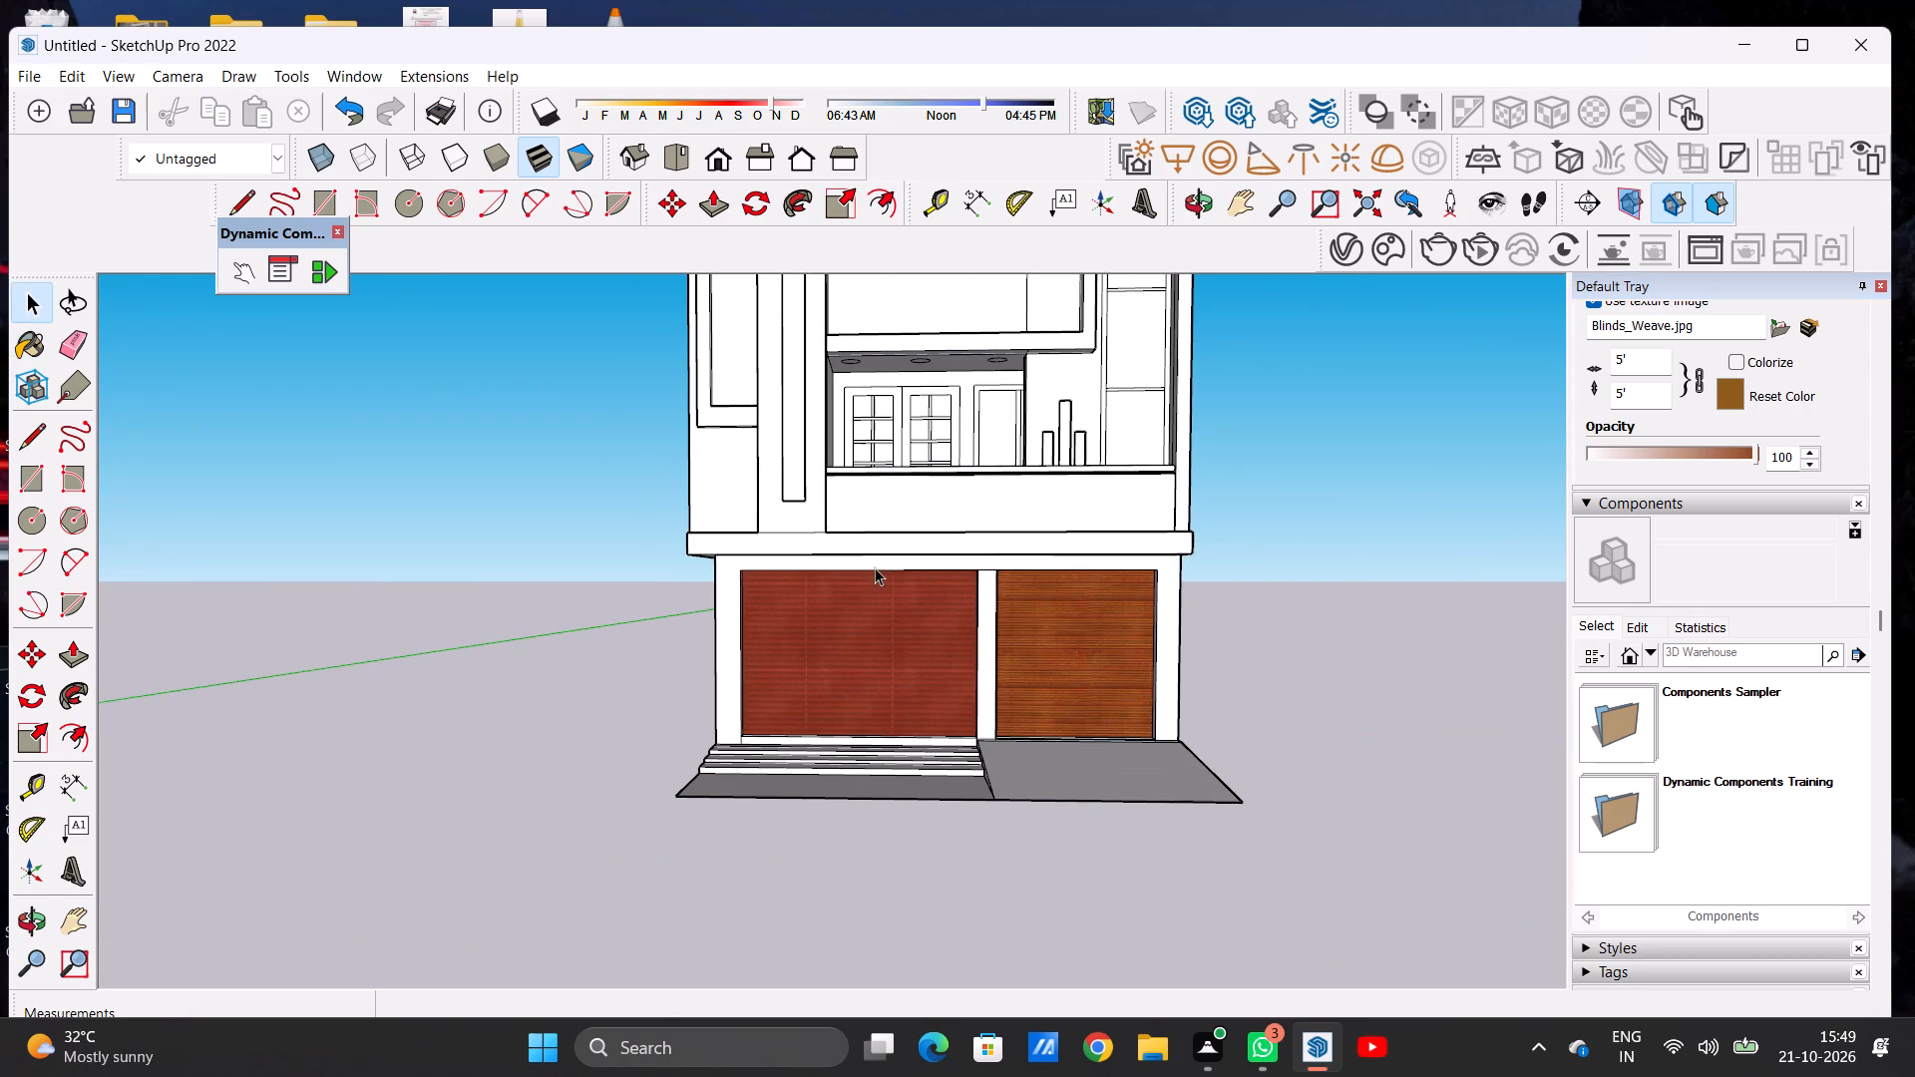
middle_click_drag(928, 574, 921, 400)
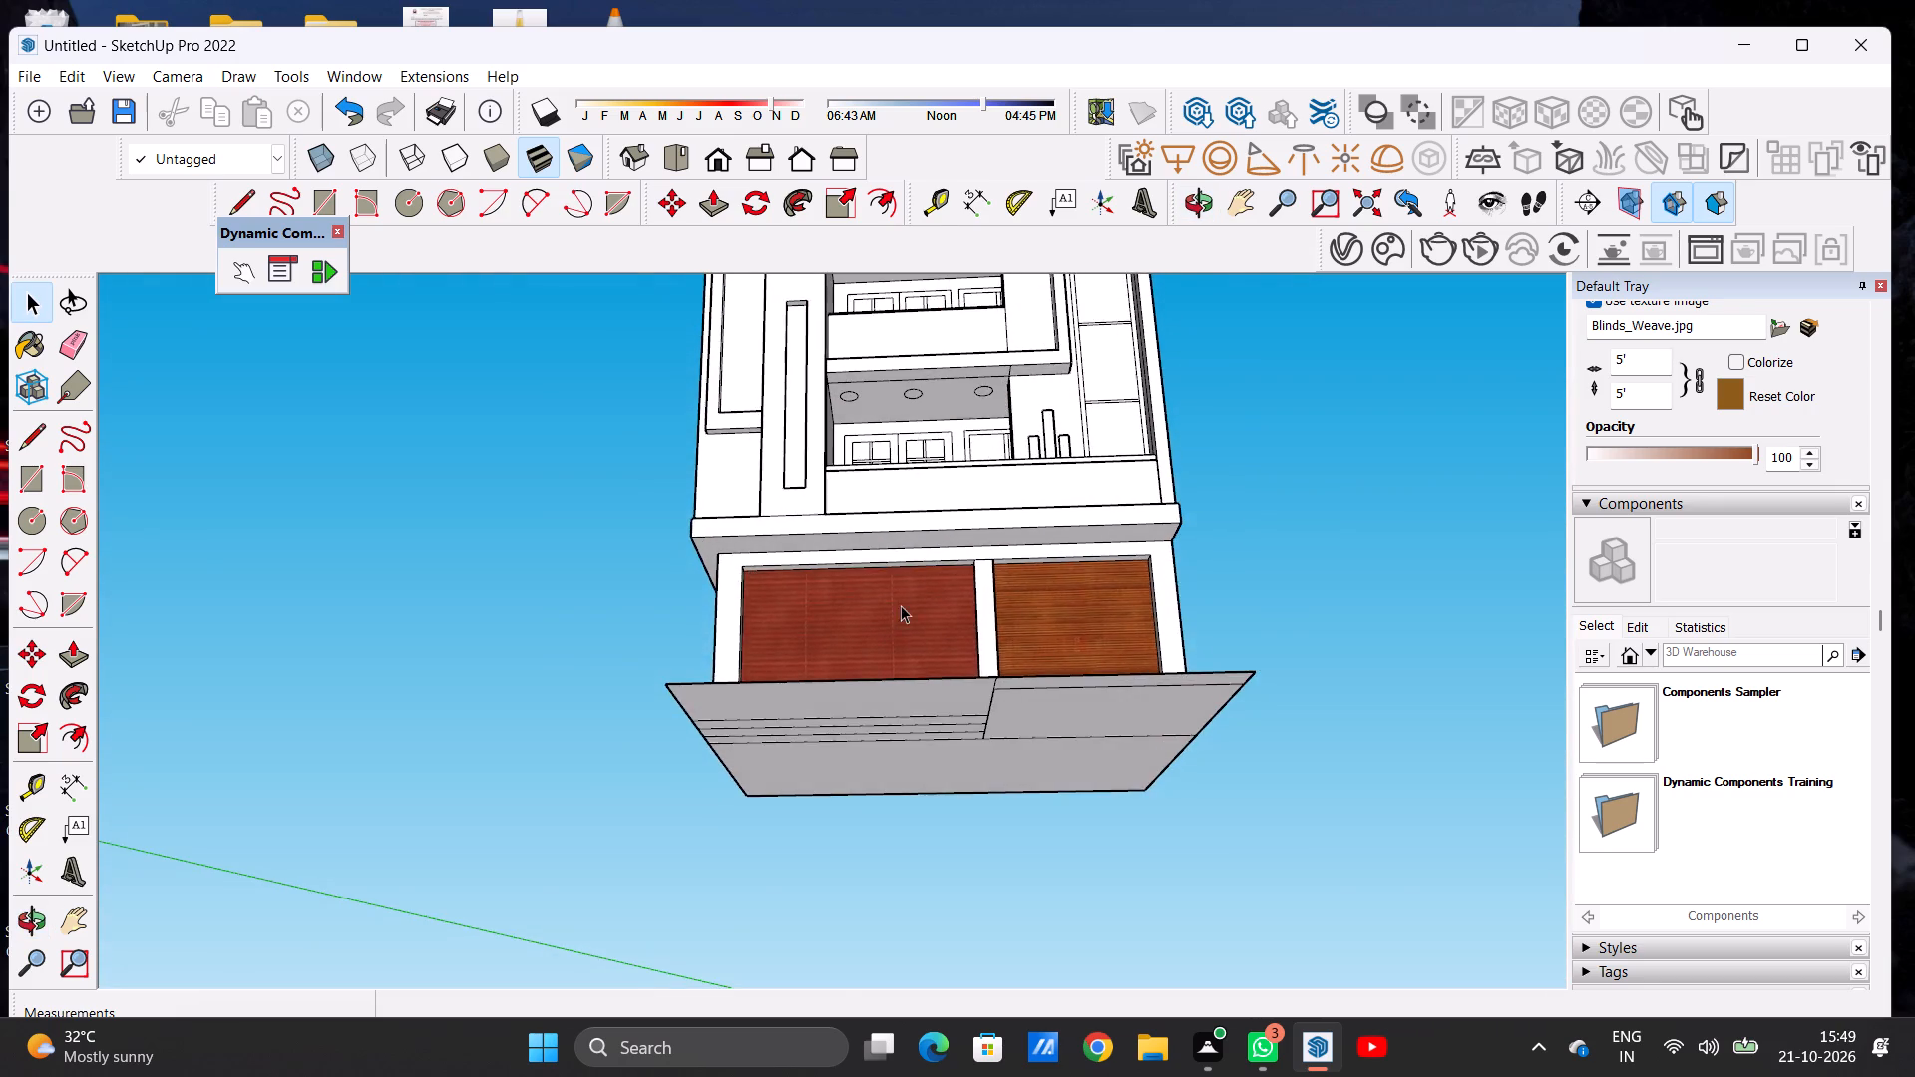
scroll(901, 605, "up", 6)
middle_click_drag(844, 522, 859, 482)
scroll(859, 480, "up", 2)
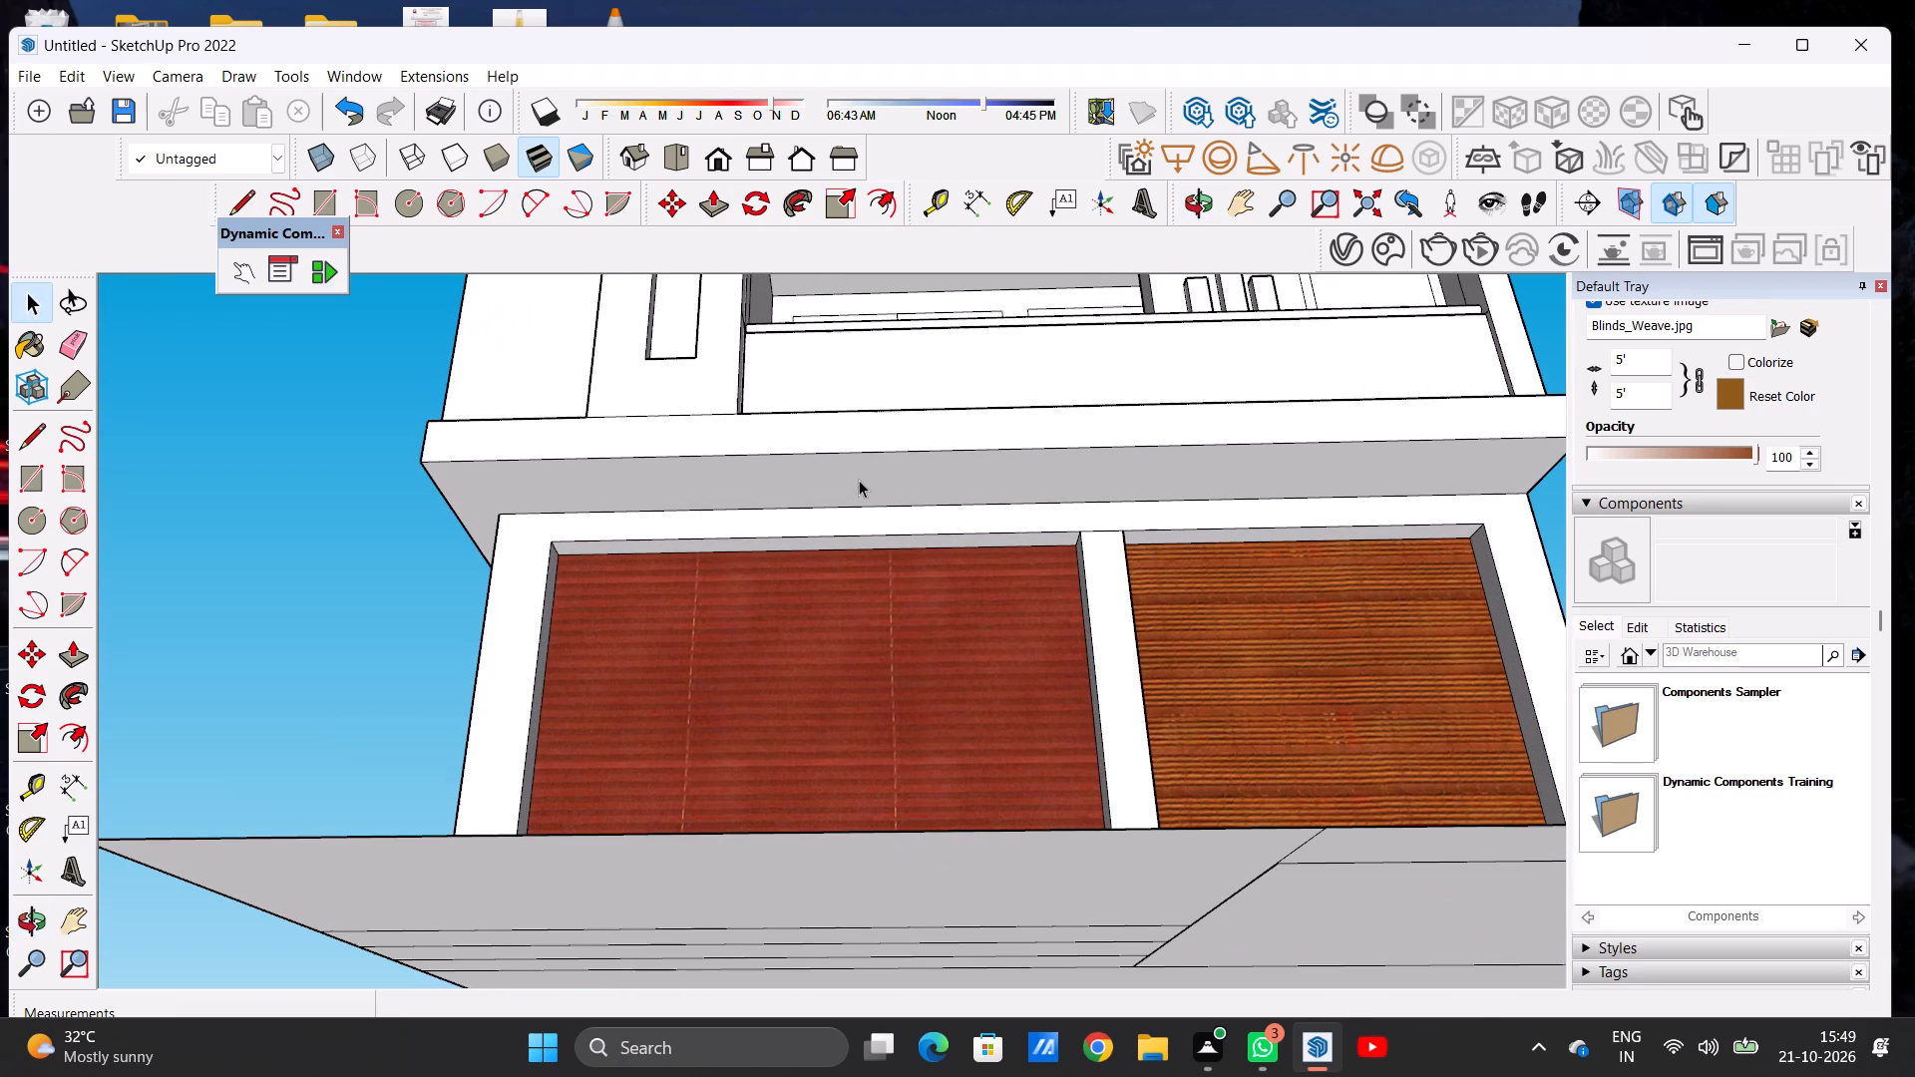
key("c")
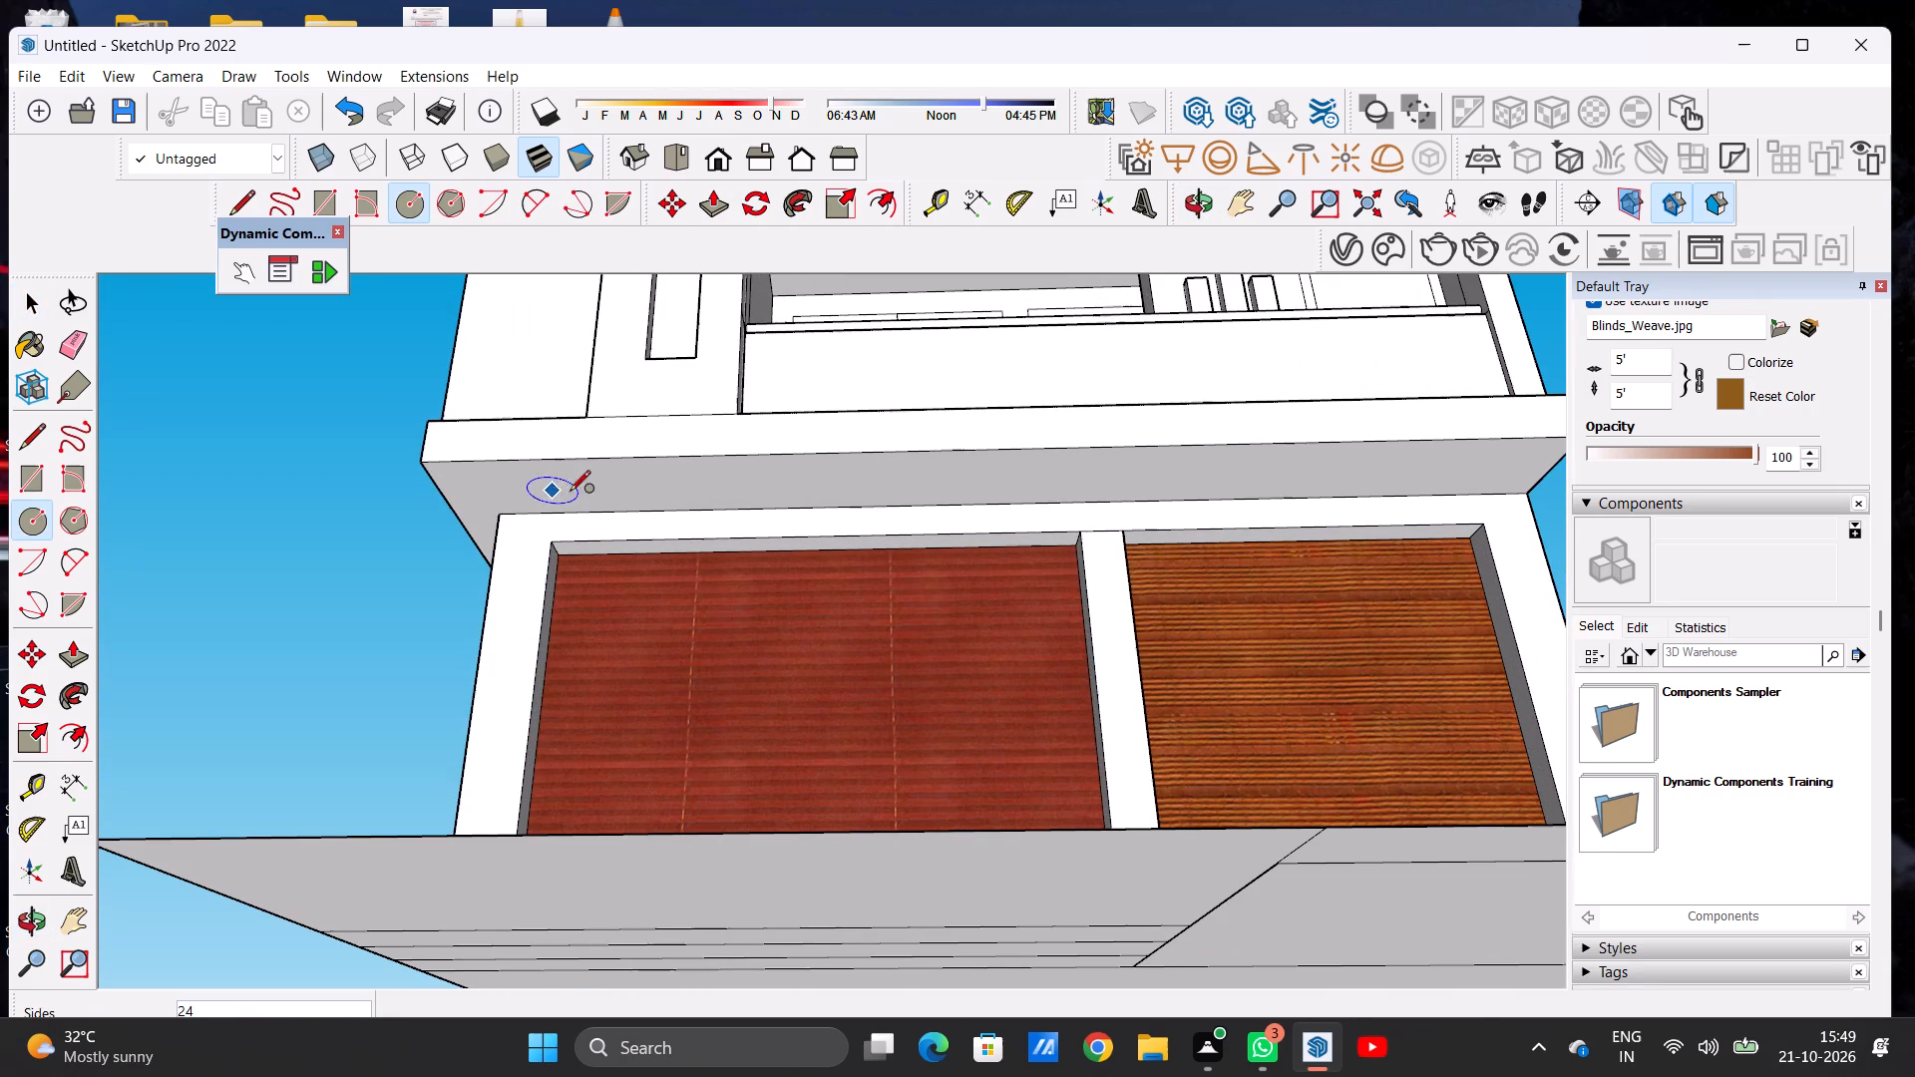
scroll(577, 492, "up", 2)
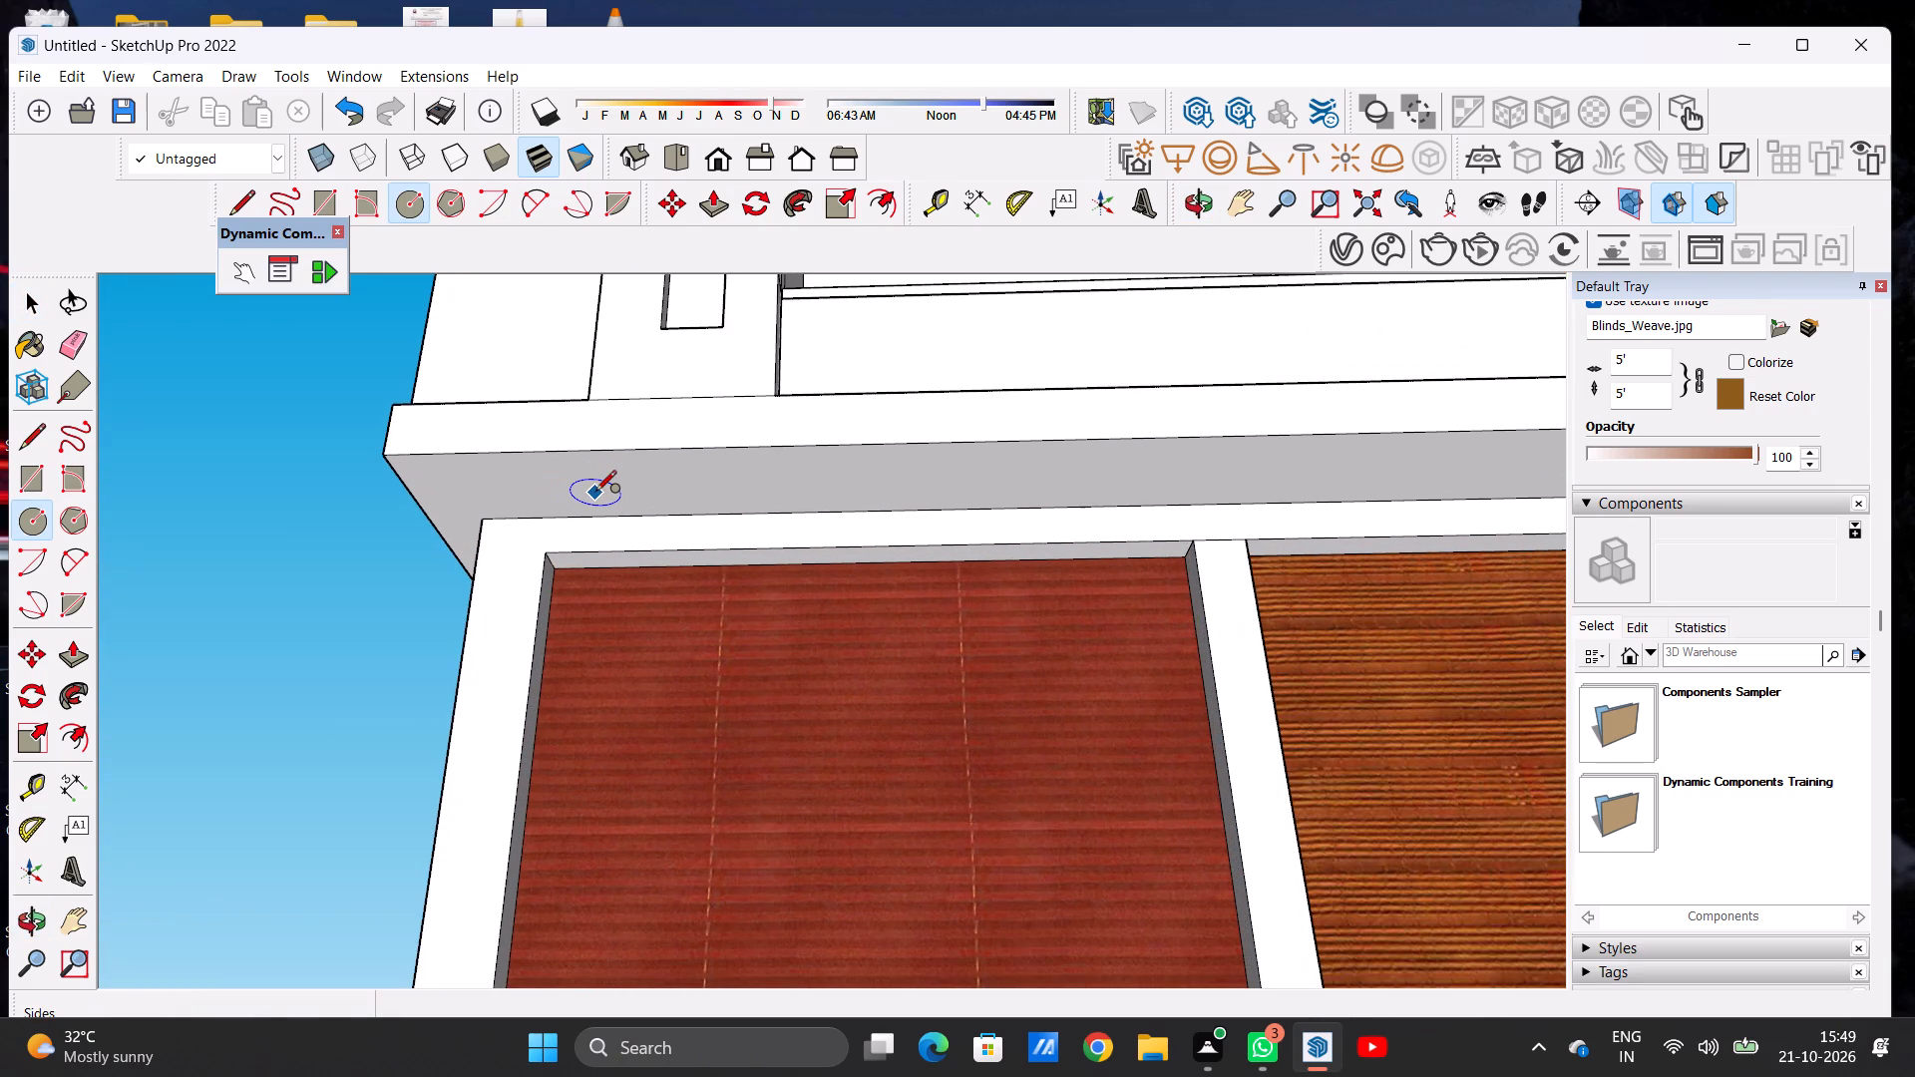
left_click(588, 489)
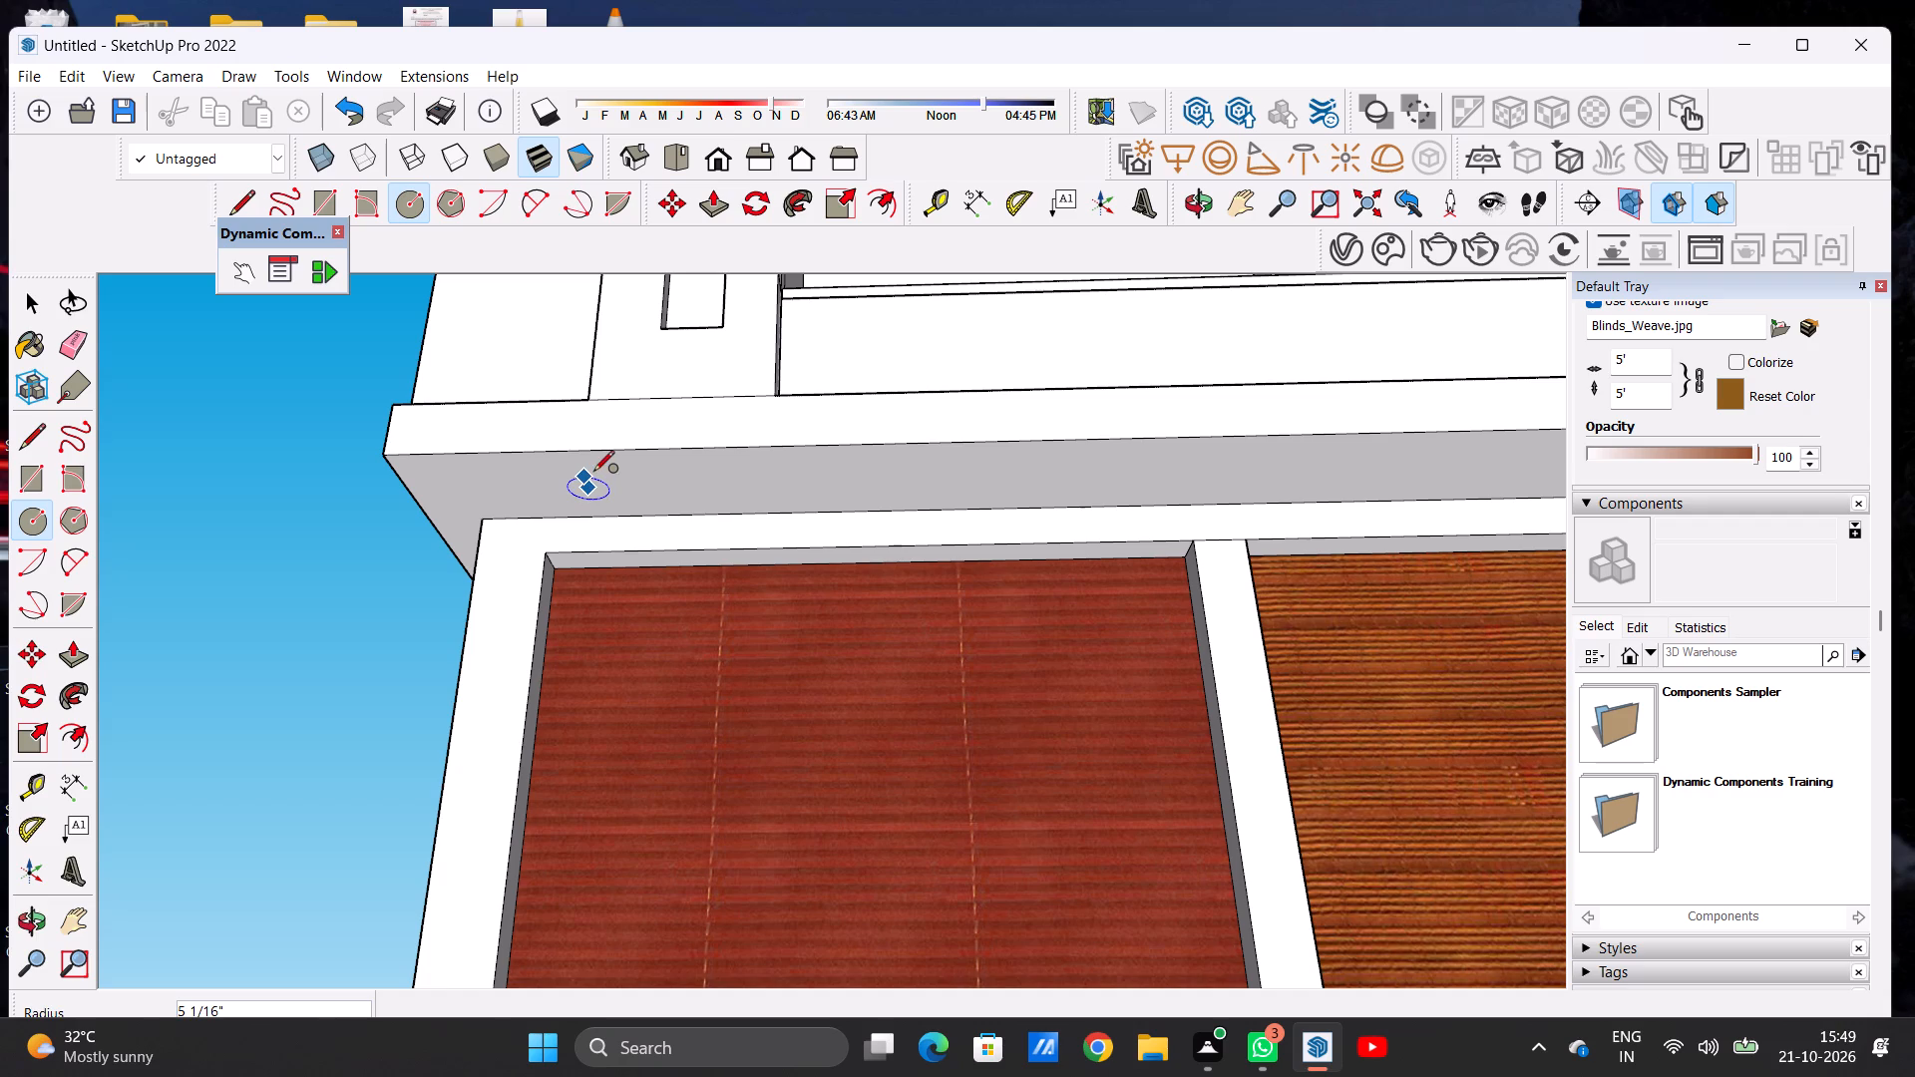
left_click(593, 466)
key("space")
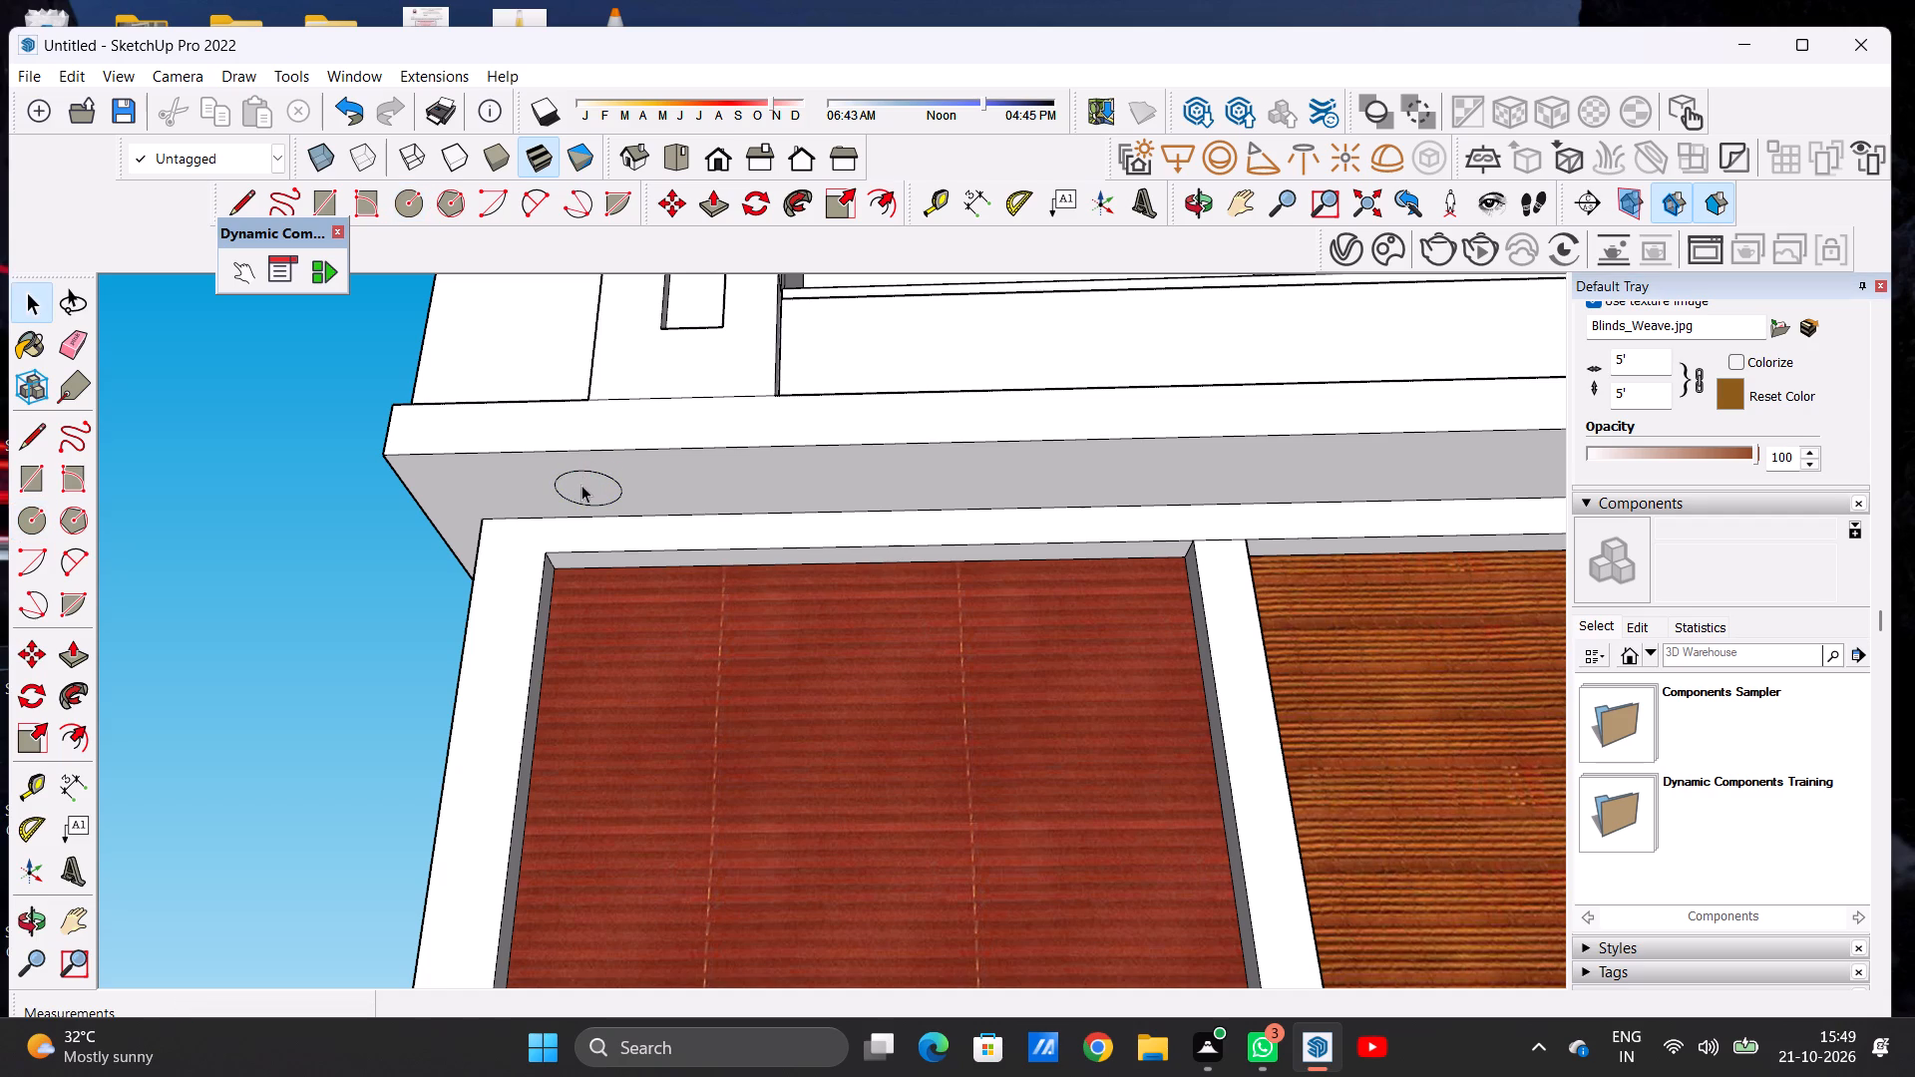
Copy the circle about 20' 2" along the red axis to the opposite end of the overhang's underside.
double_click(587, 495)
key("m")
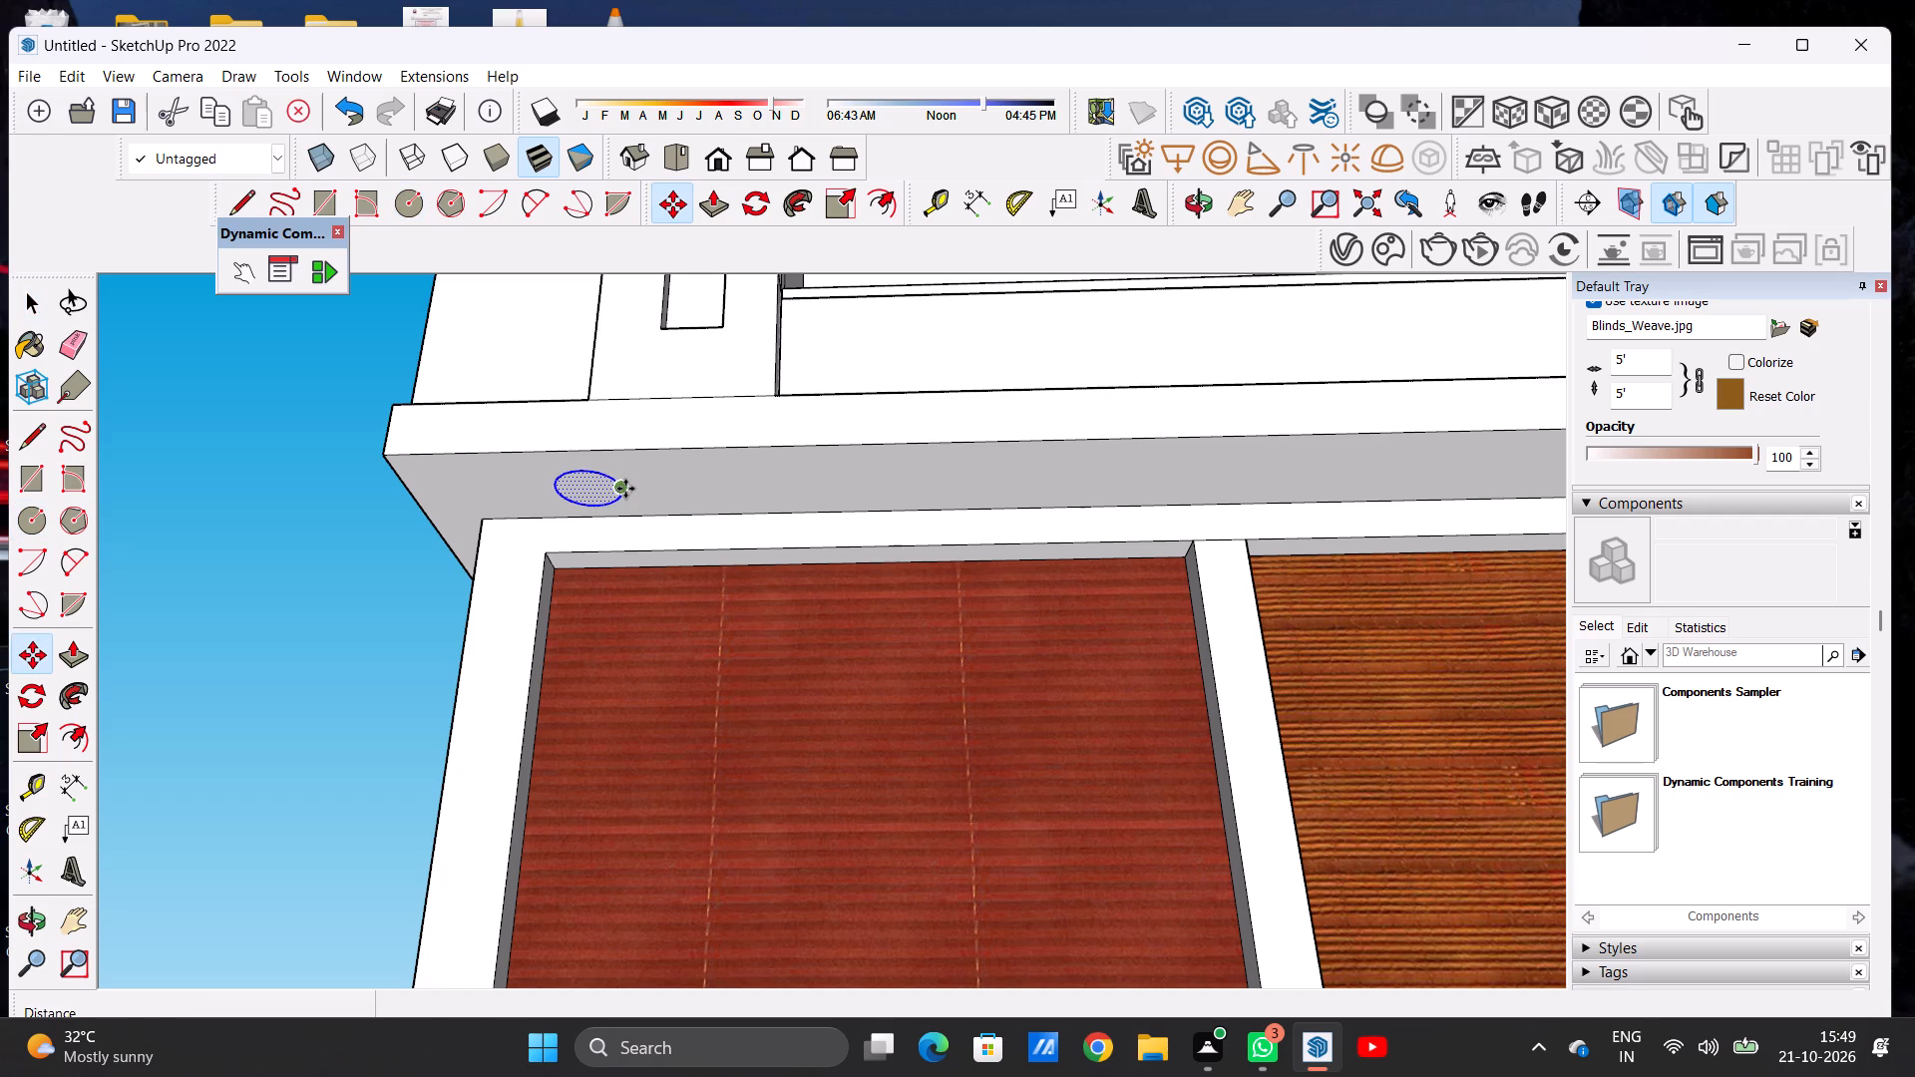
left_click(625, 489)
scroll(723, 482, "down", 10)
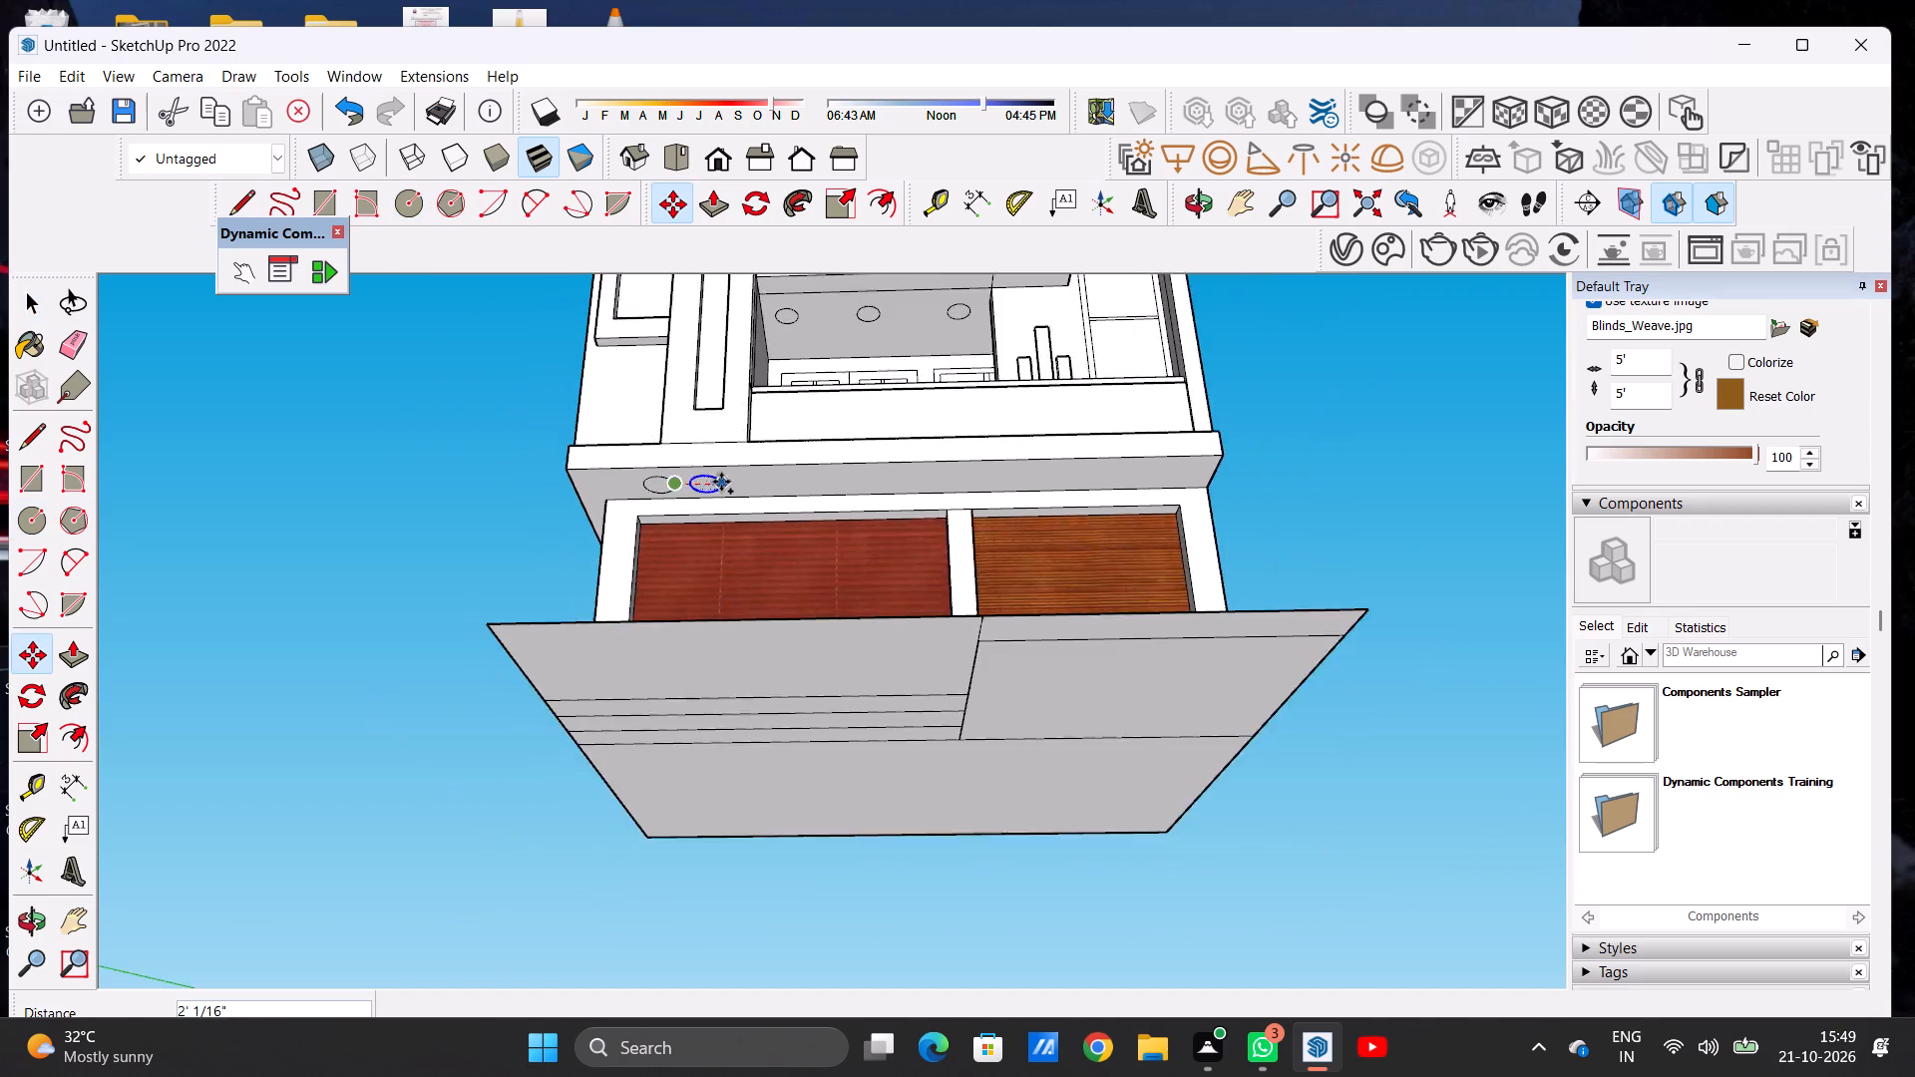
scroll(721, 482, "down", 3)
scroll(974, 479, "up", 12)
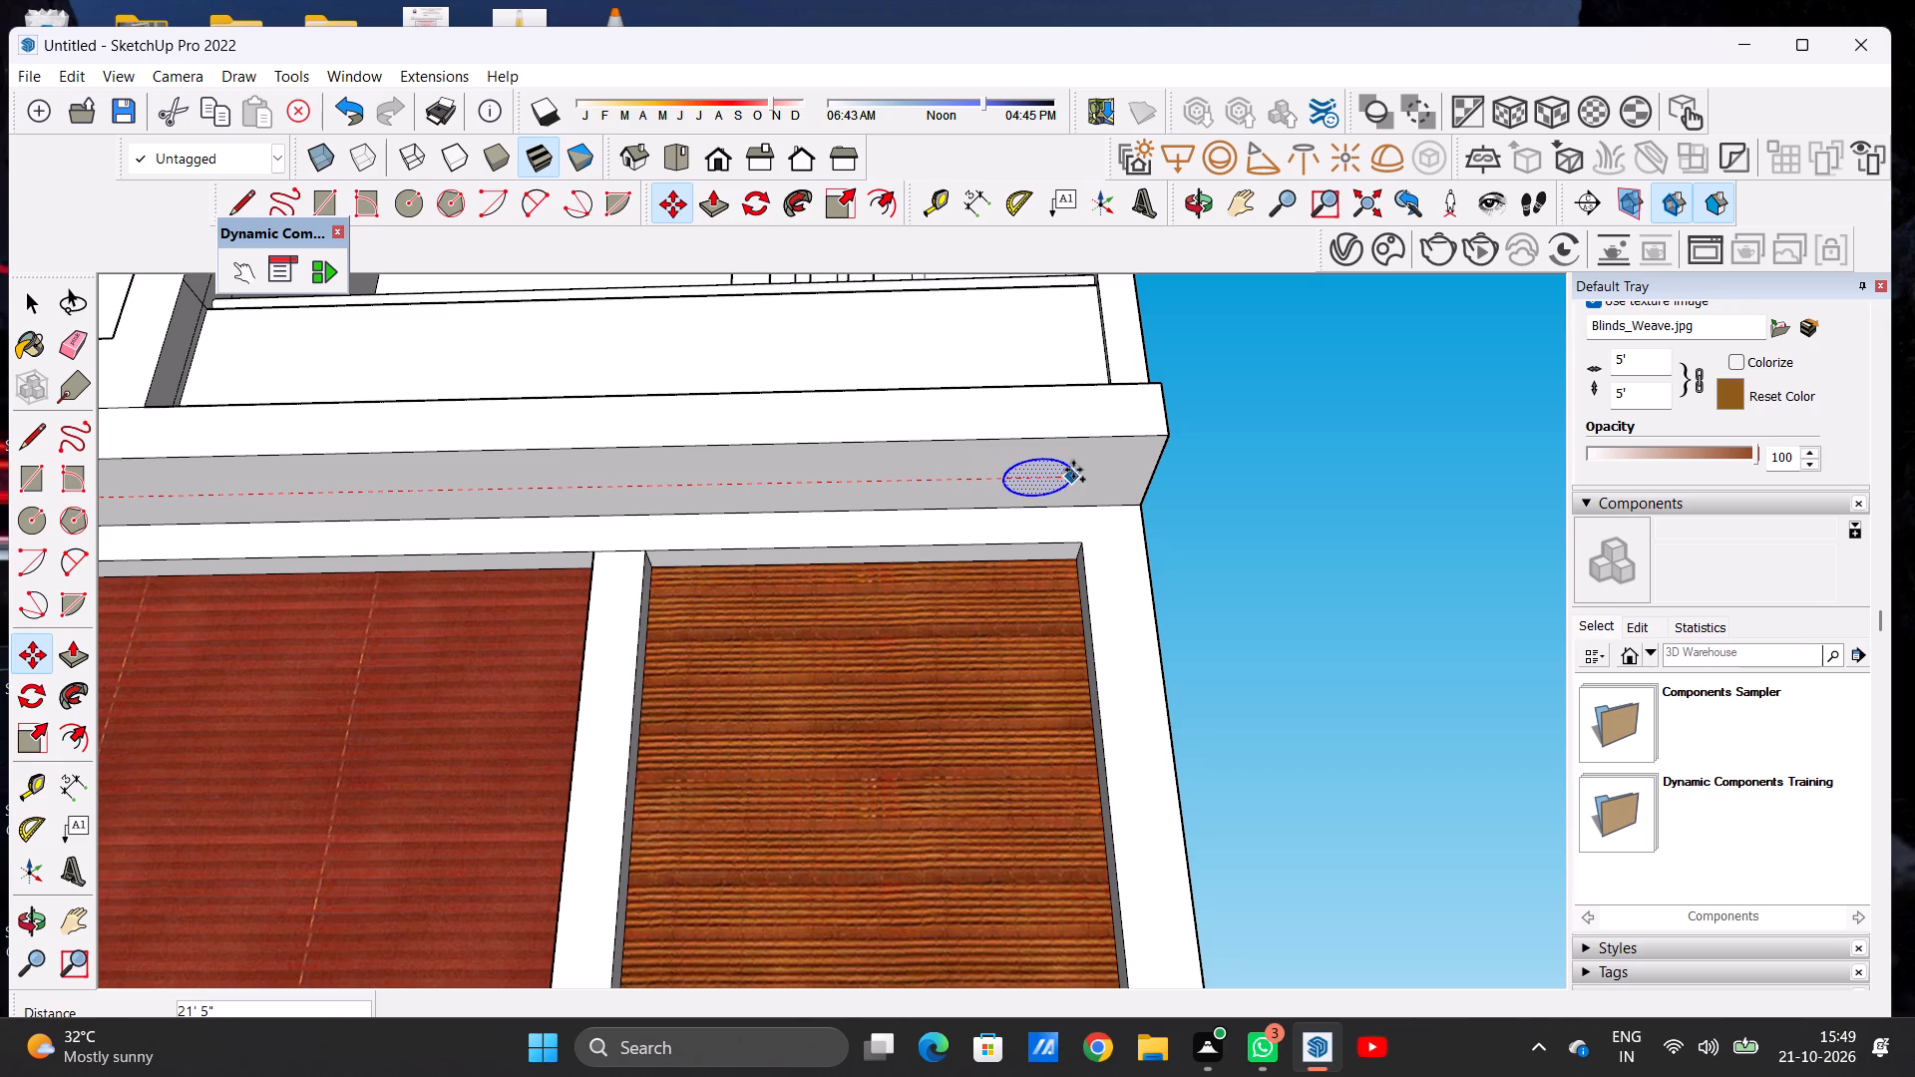
left_click(1009, 472)
Add three more copies of the circle along the overhang's underside, roughly evenly spaced between the two end circles.
left_click(1009, 475)
scroll(1005, 471, "down", 7)
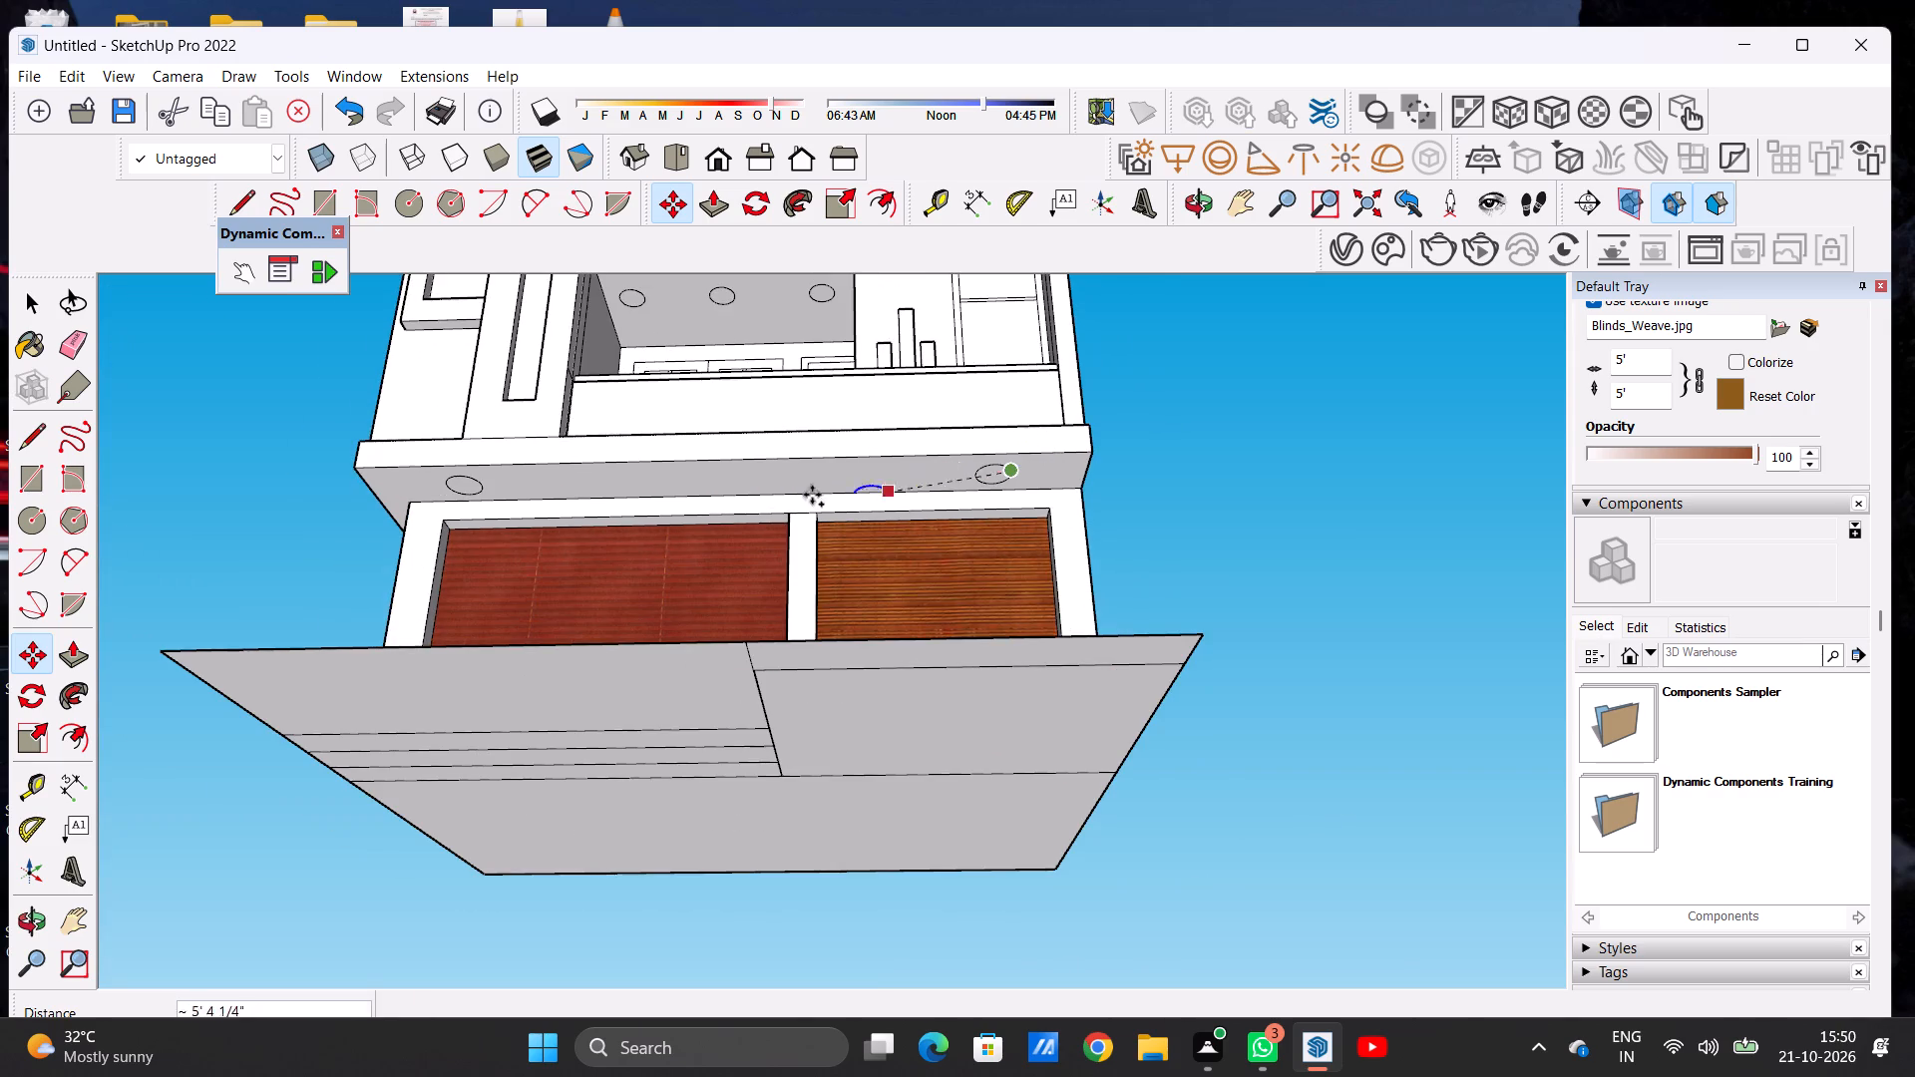
scroll(624, 476, "up", 7)
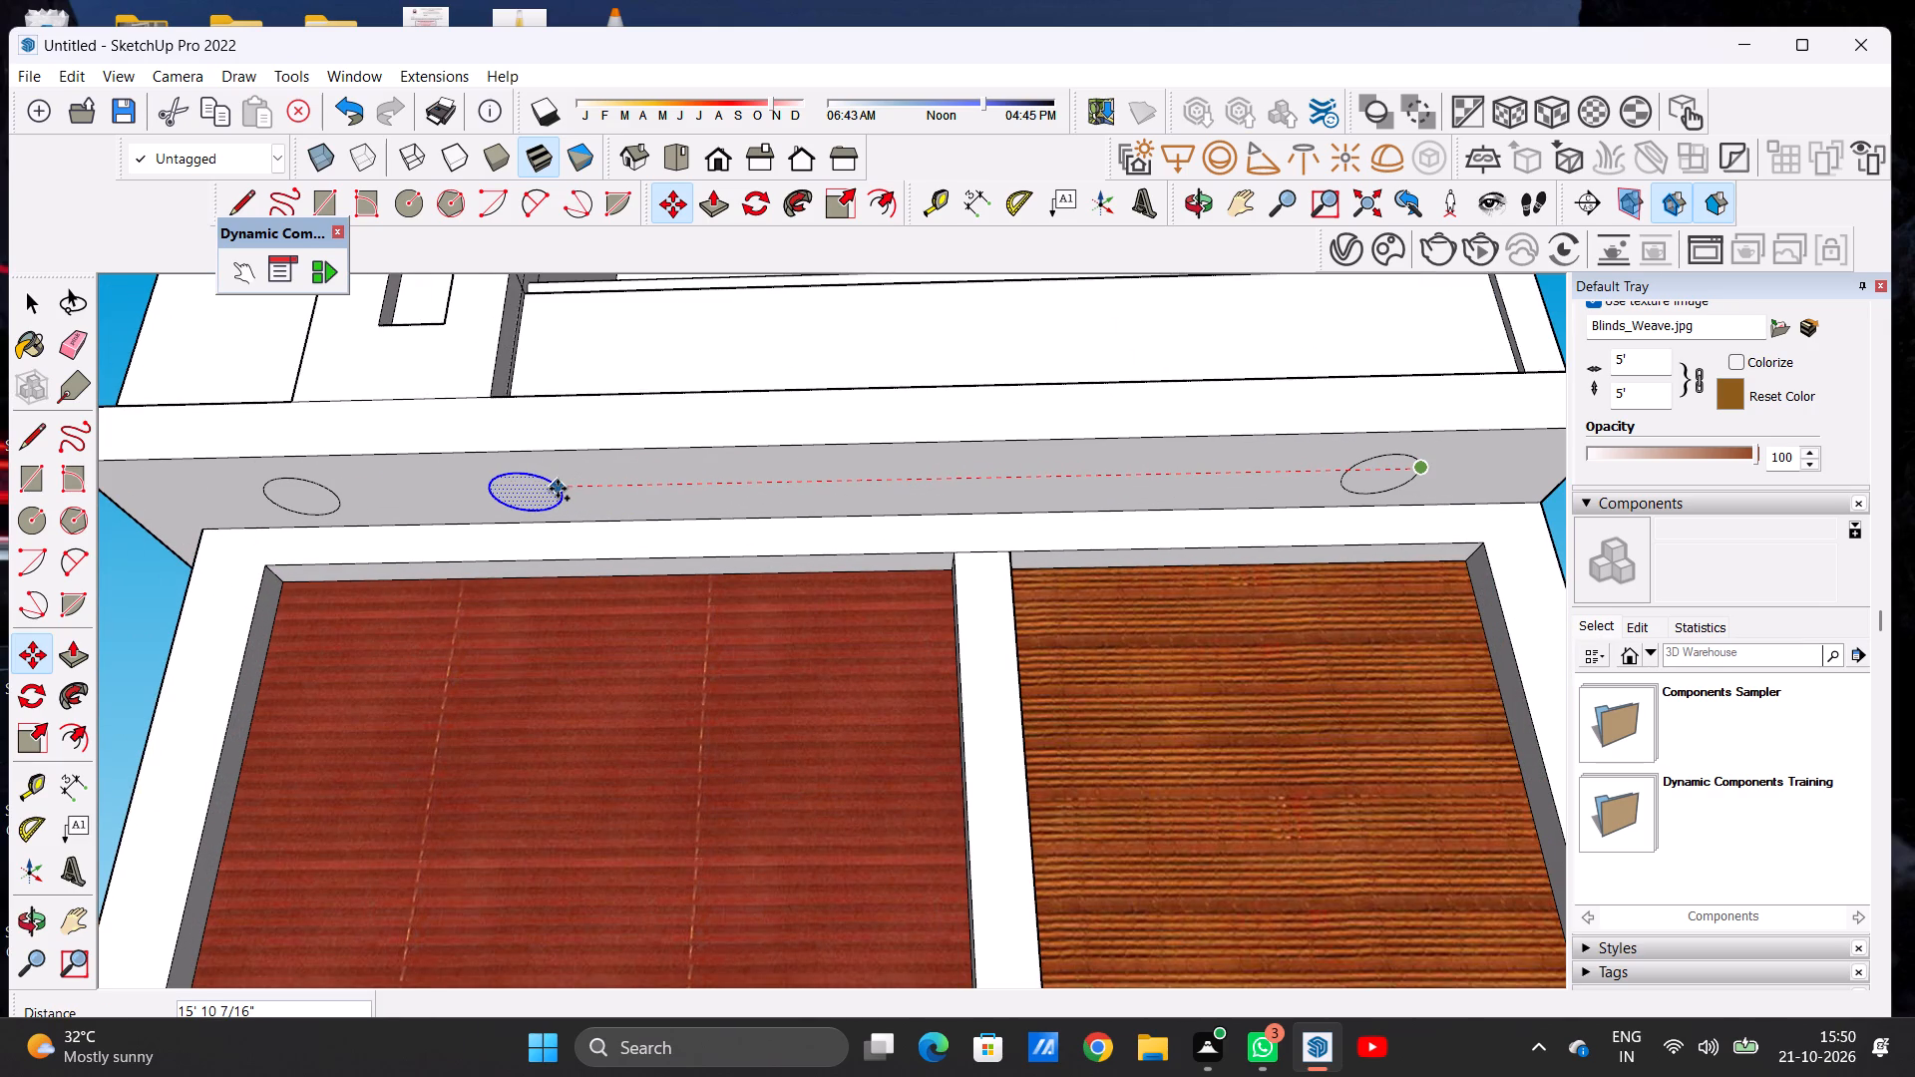
left_click(559, 488)
left_click(559, 488)
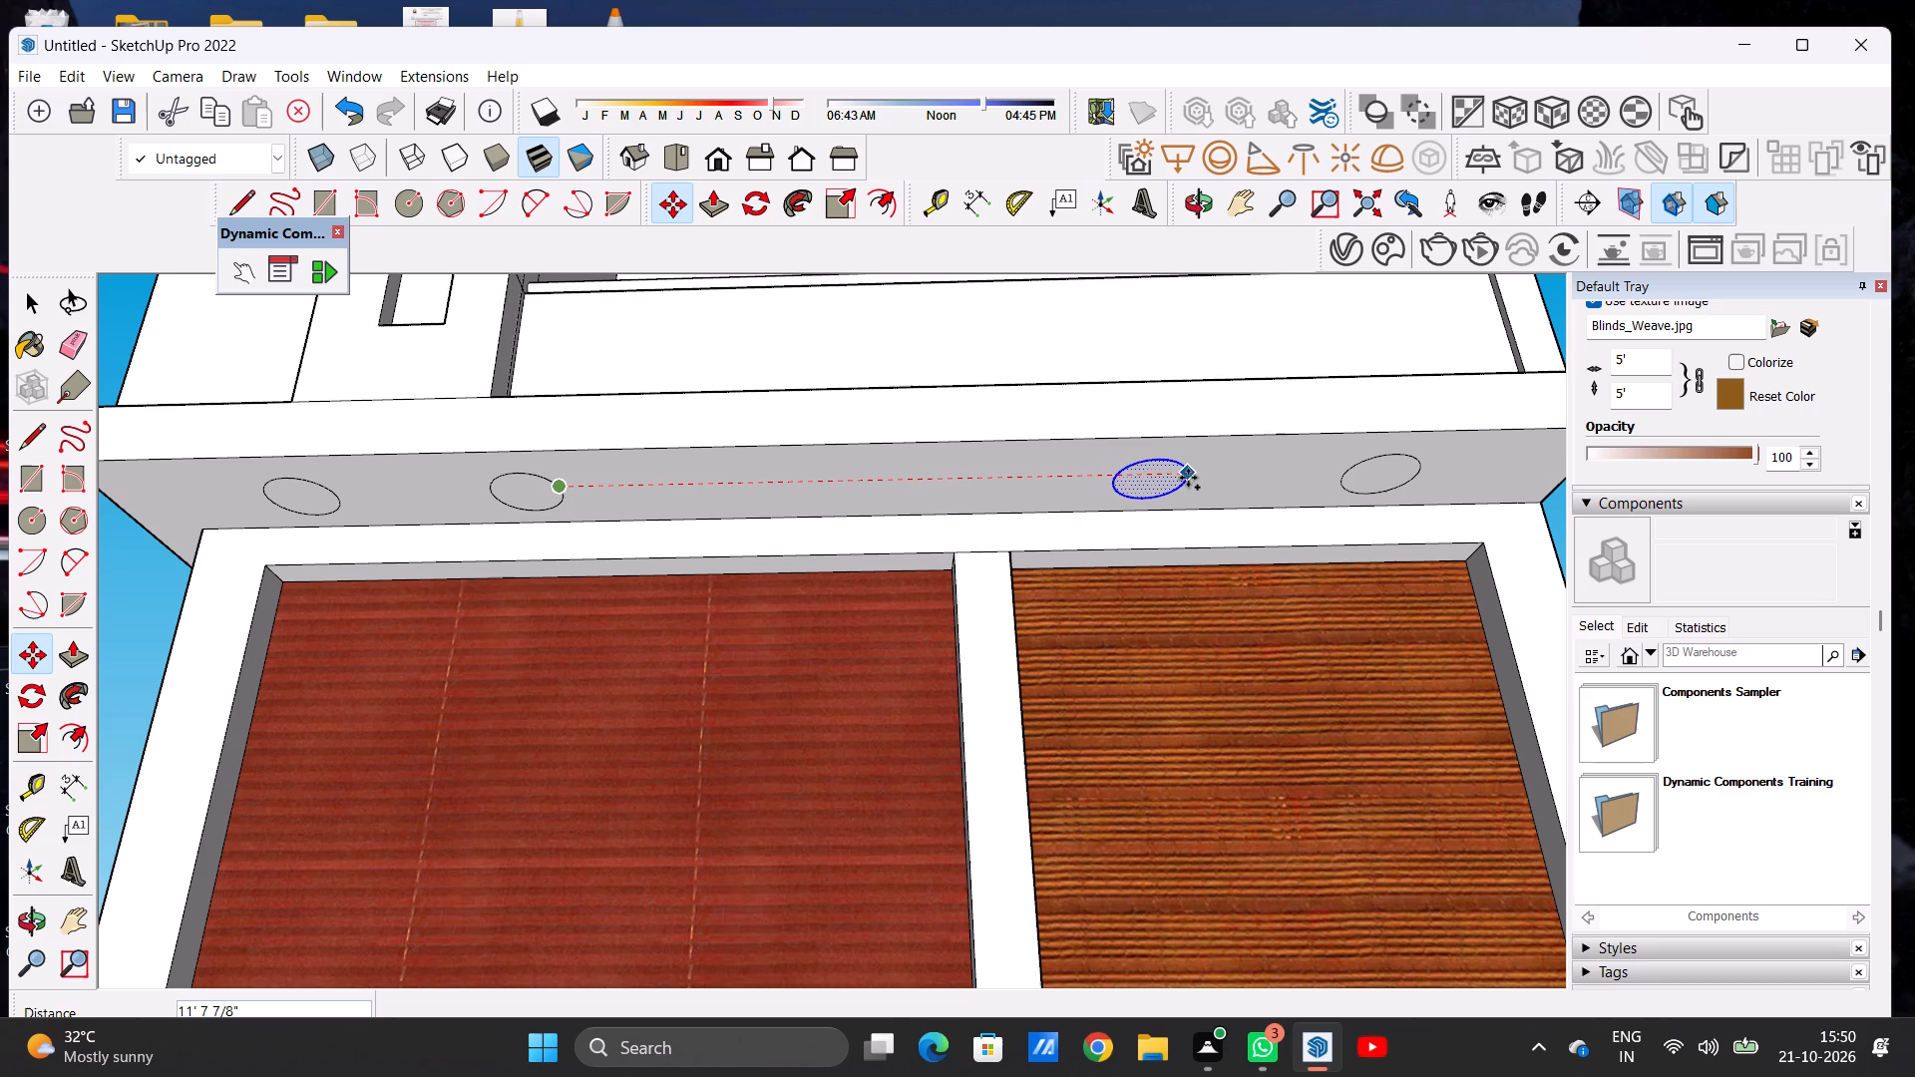
left_click(1116, 475)
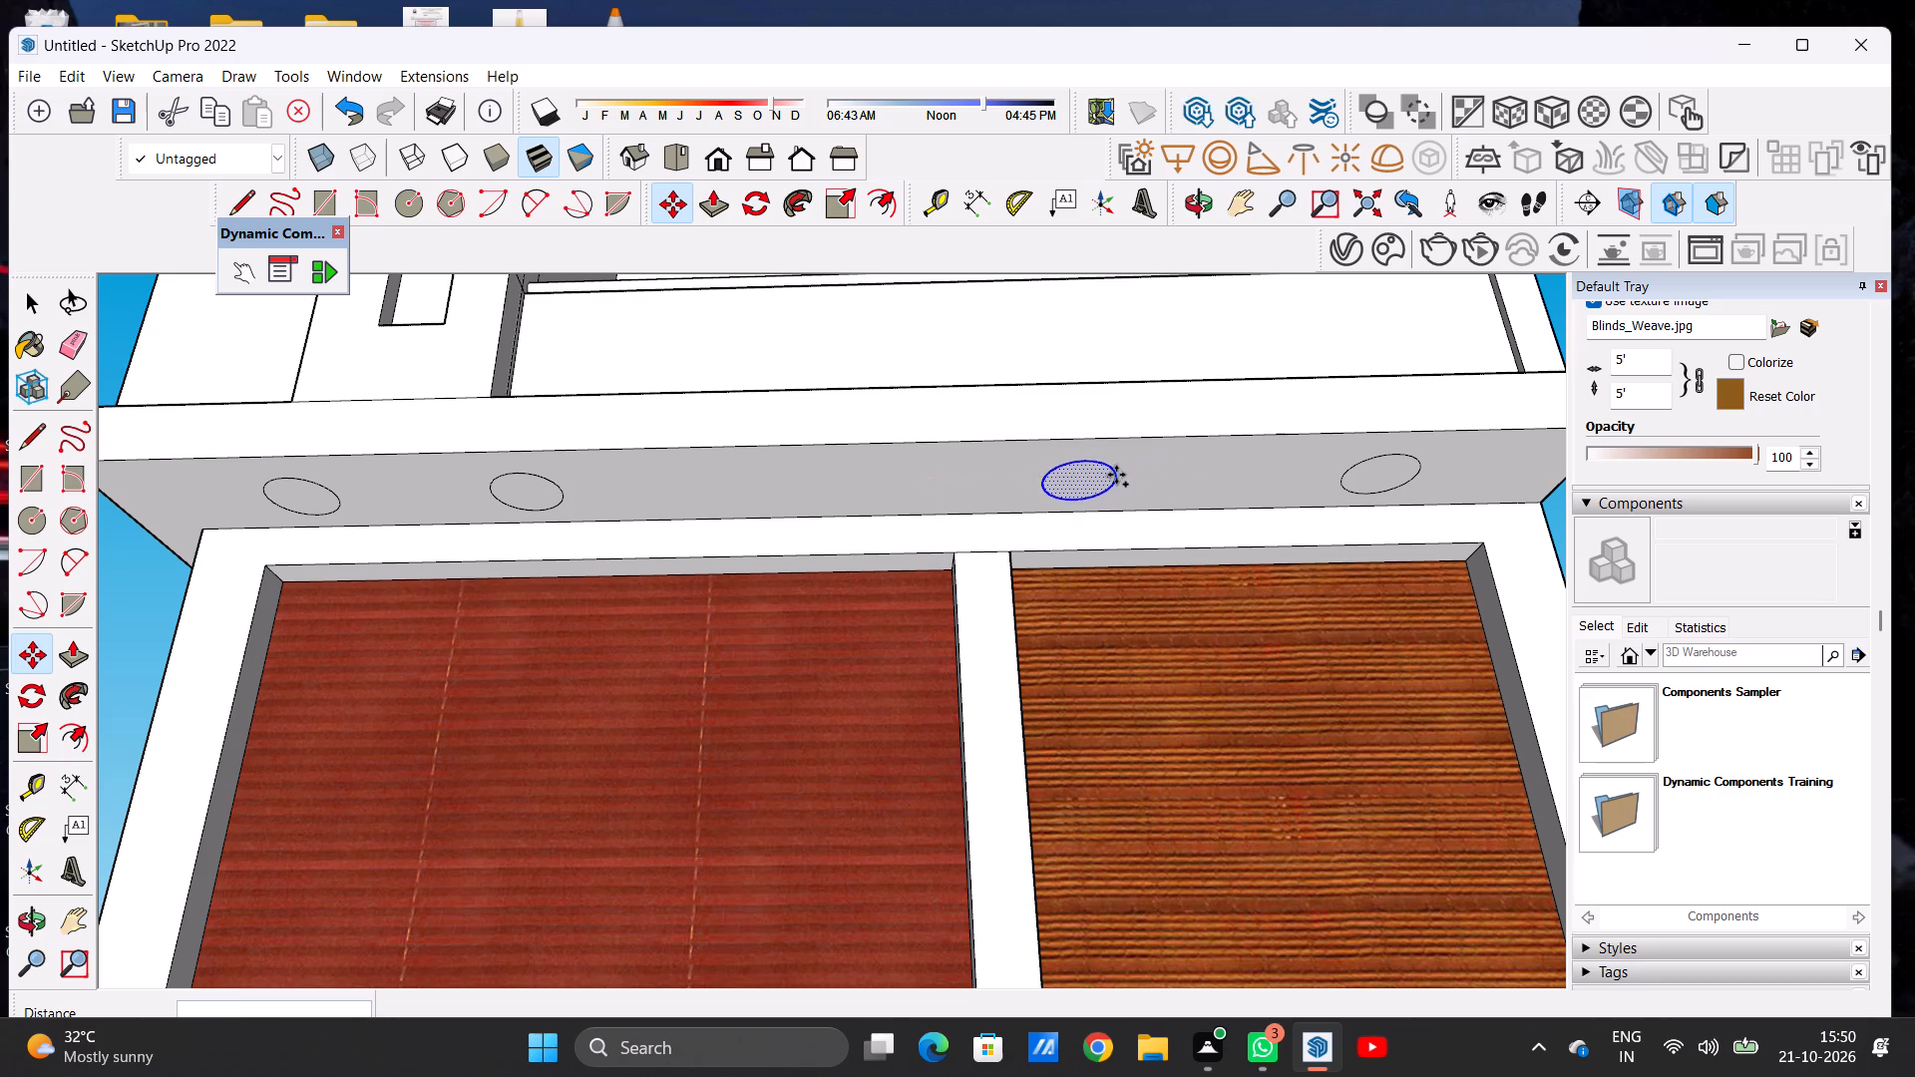
left_click(1116, 475)
left_click(843, 481)
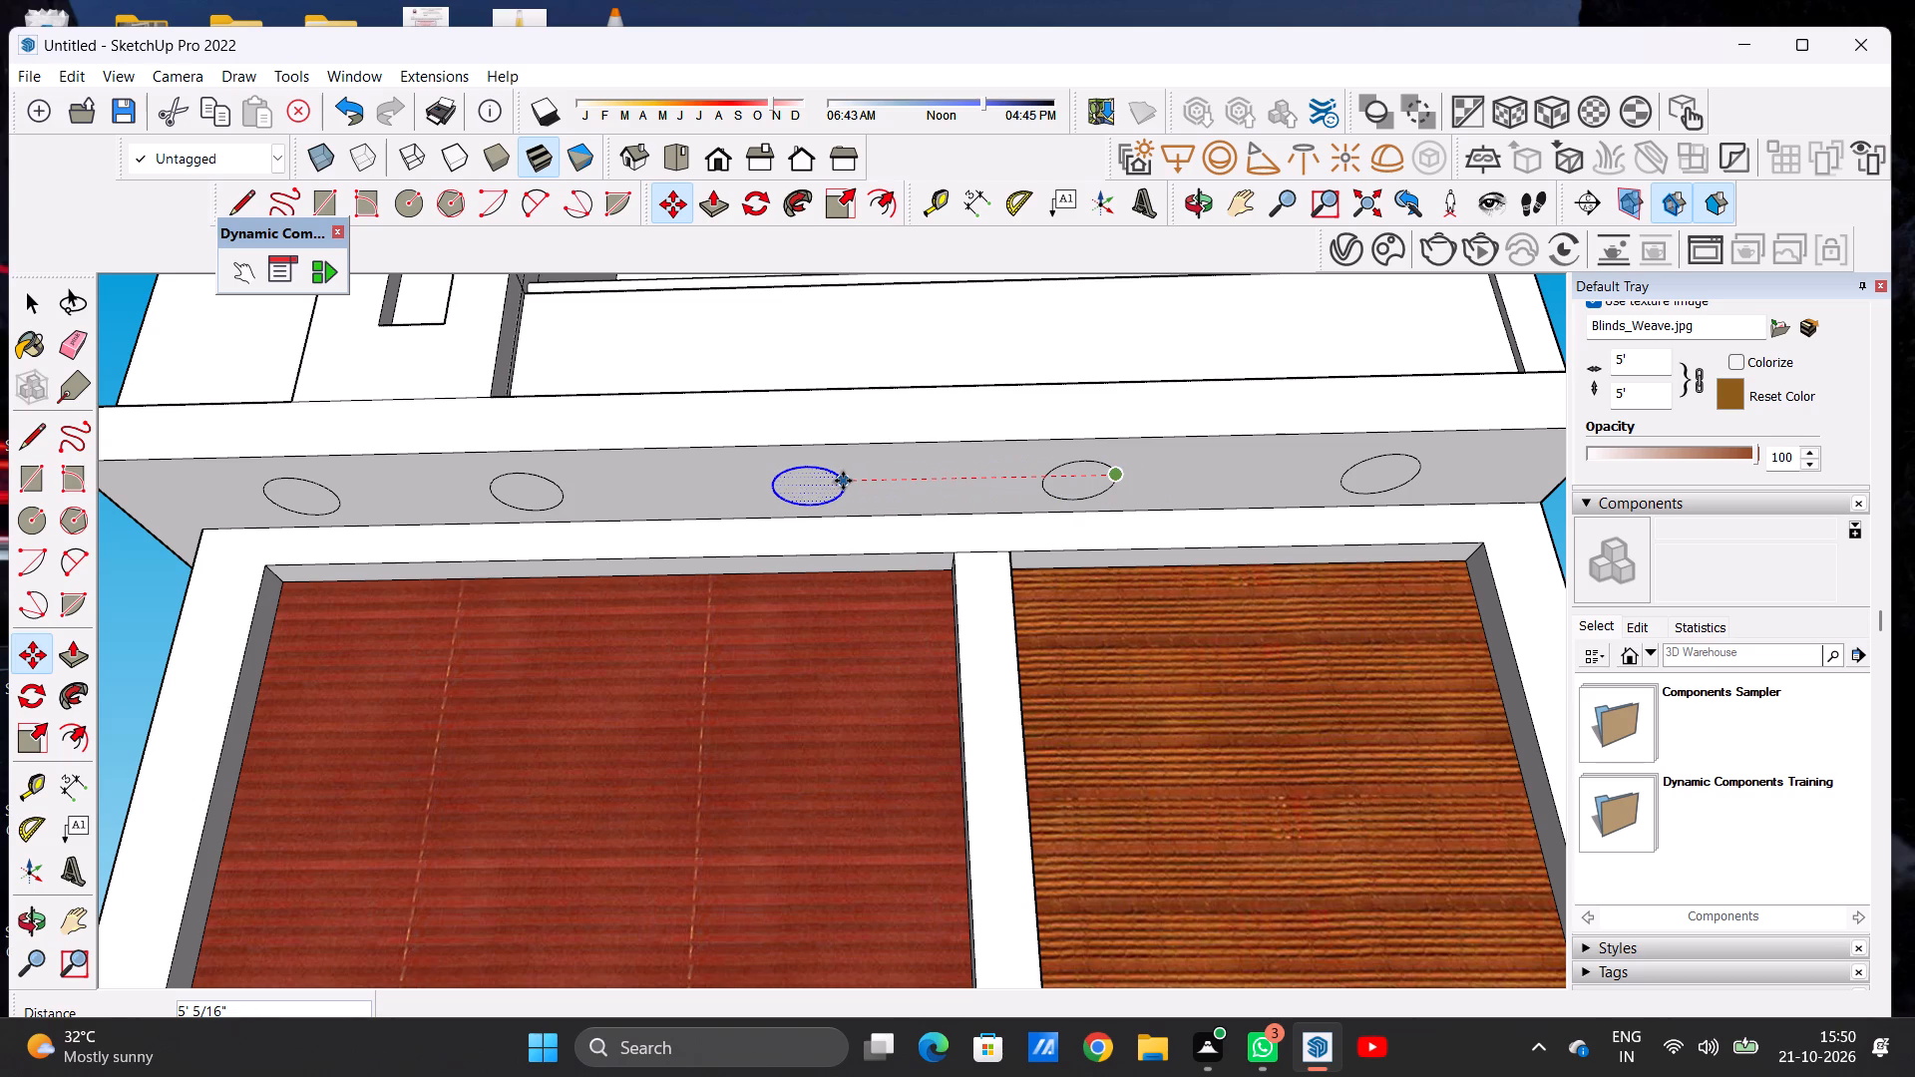
key("space")
scroll(854, 522, "down", 13)
left_click(1244, 467)
scroll(1009, 527, "down", 4)
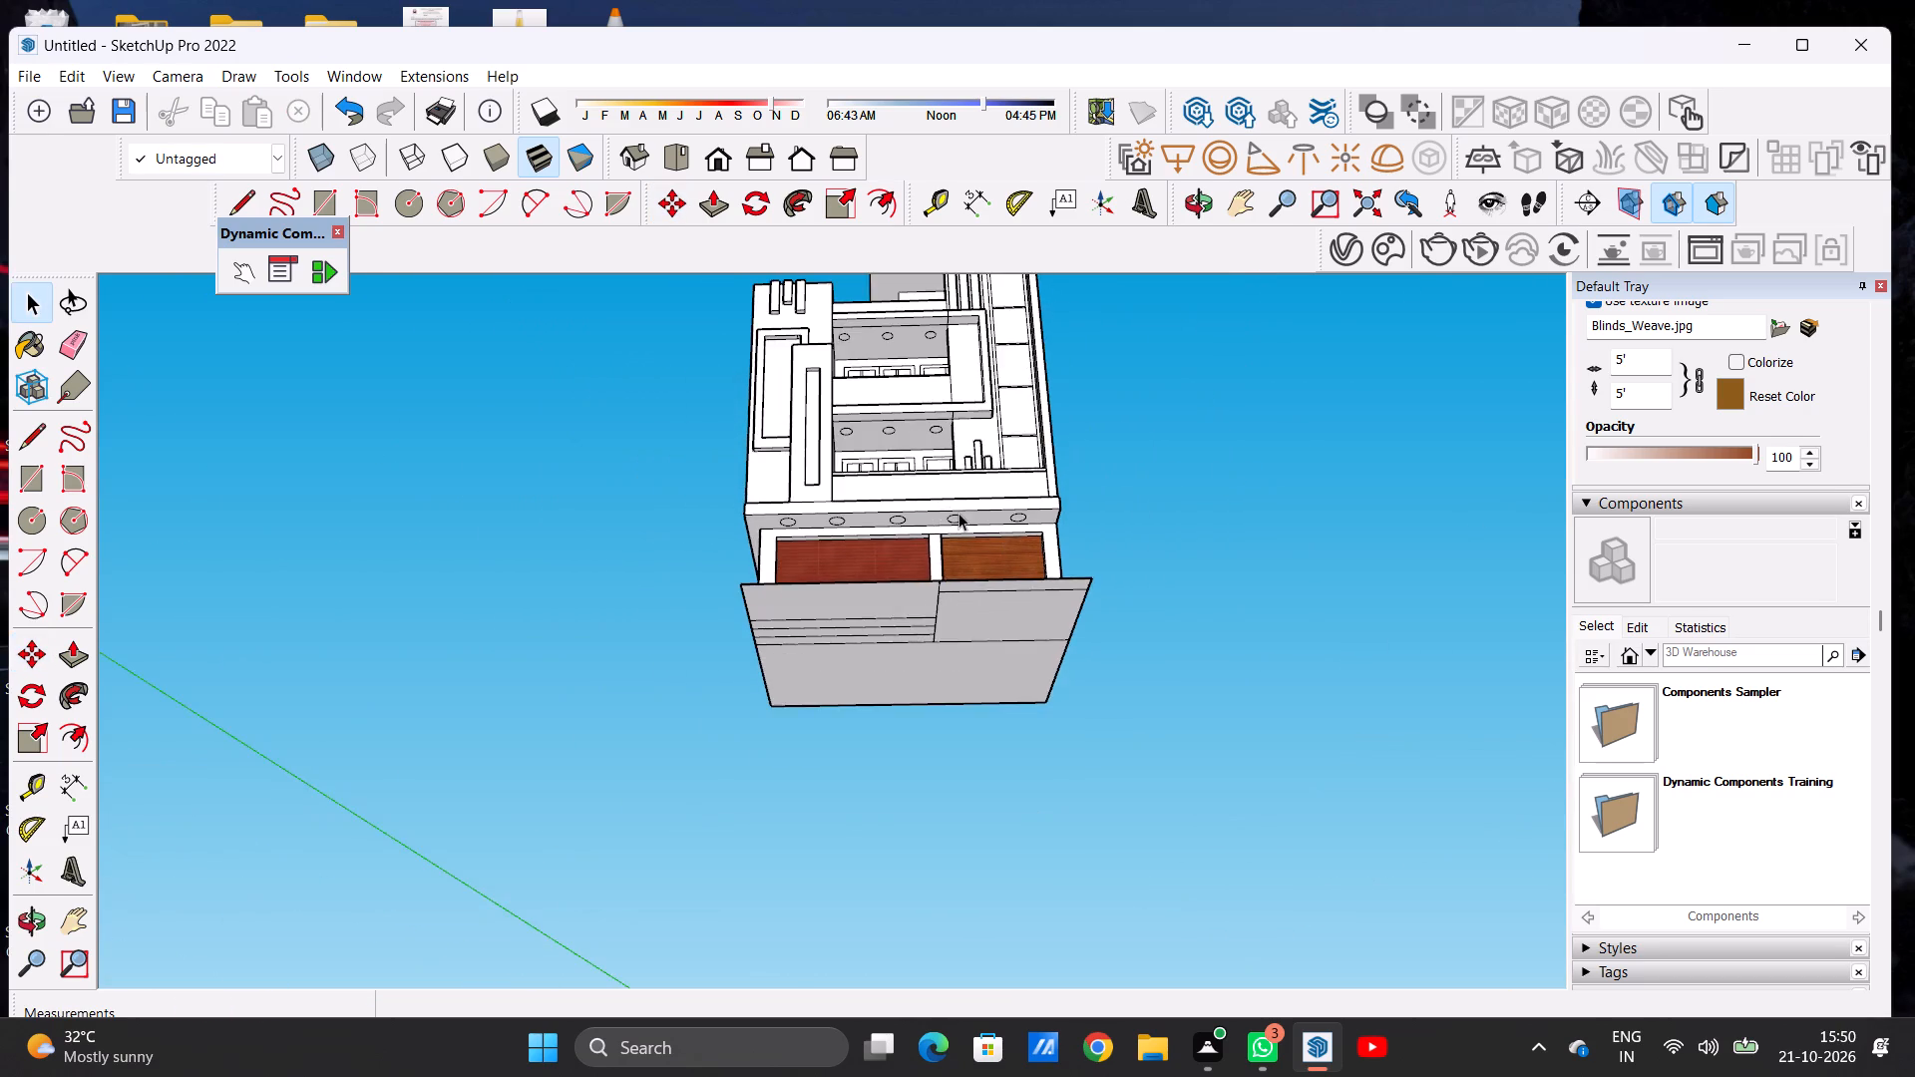
Examine the ground-floor panels and overhang lights from the front, both close up and within the whole elevation.
middle_click_drag(930, 628, 917, 820)
scroll(958, 582, "up", 6)
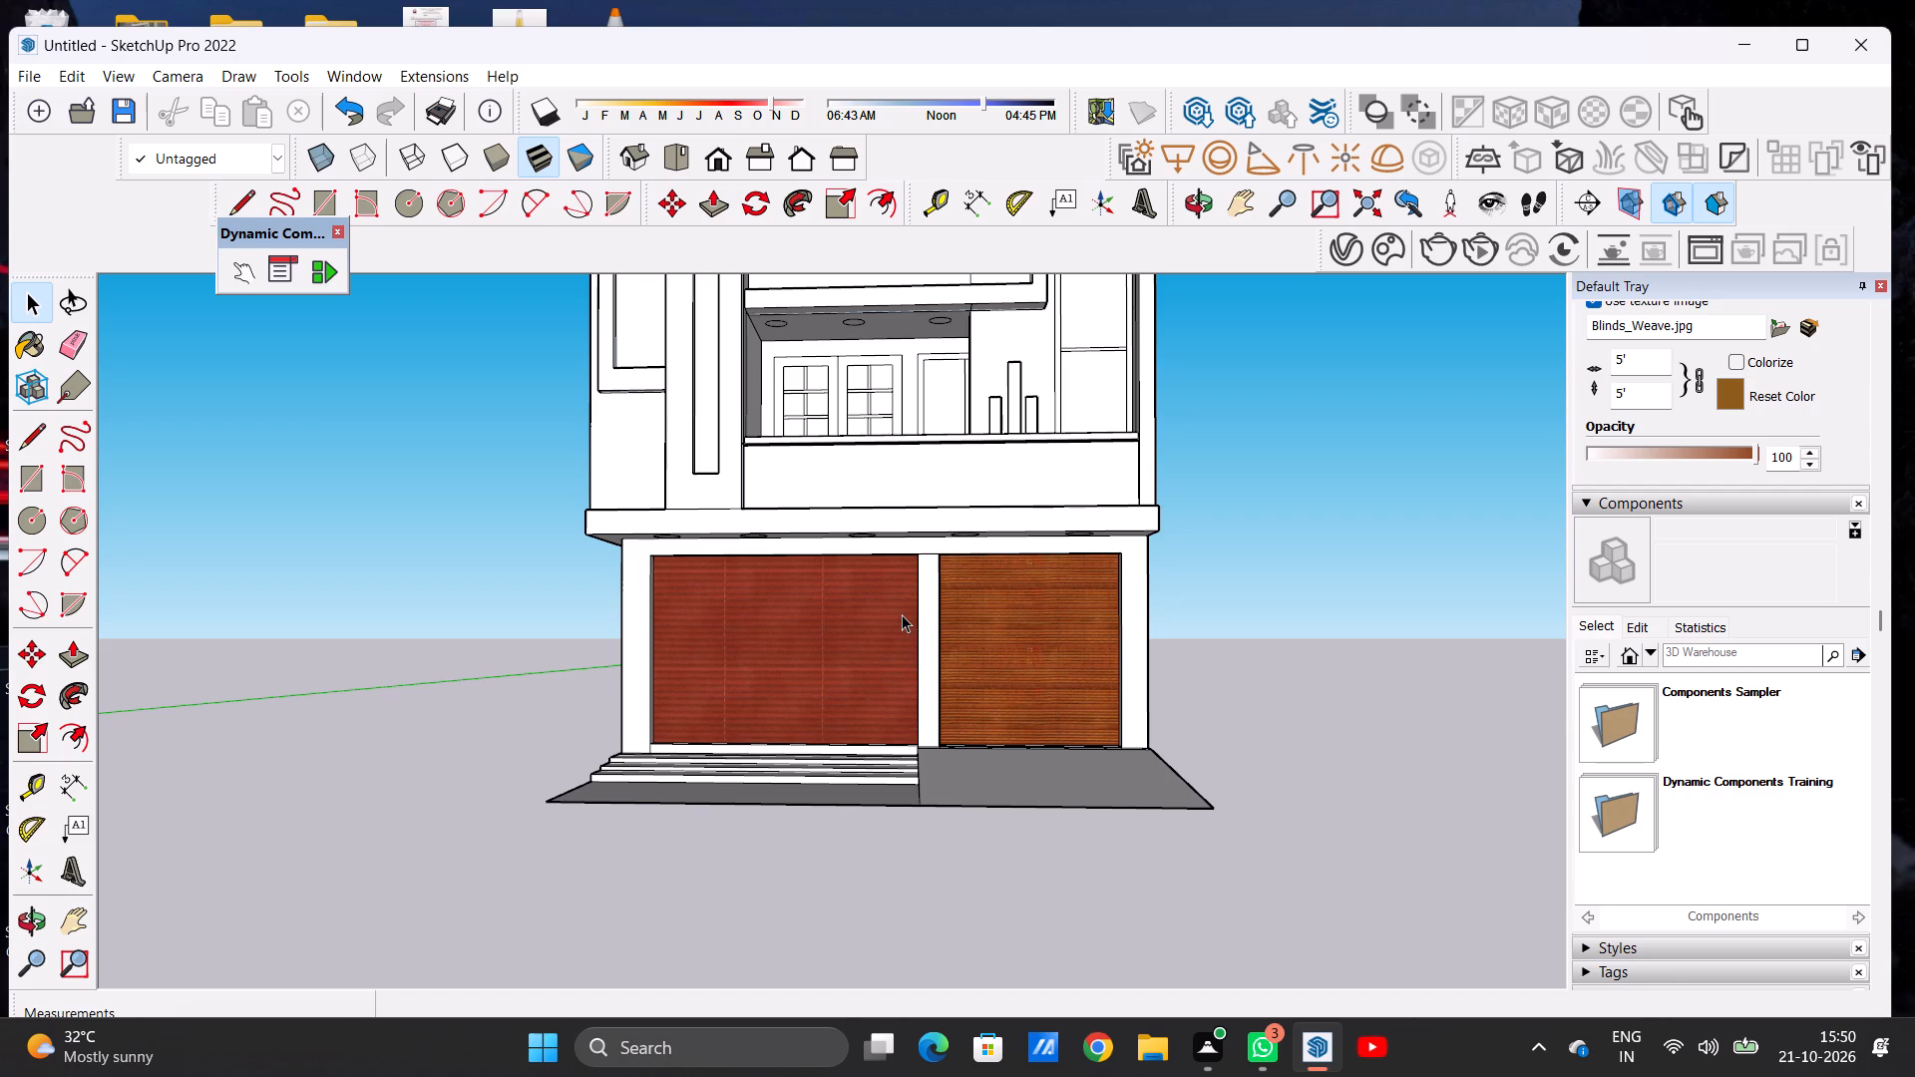
scroll(875, 685, "down", 1)
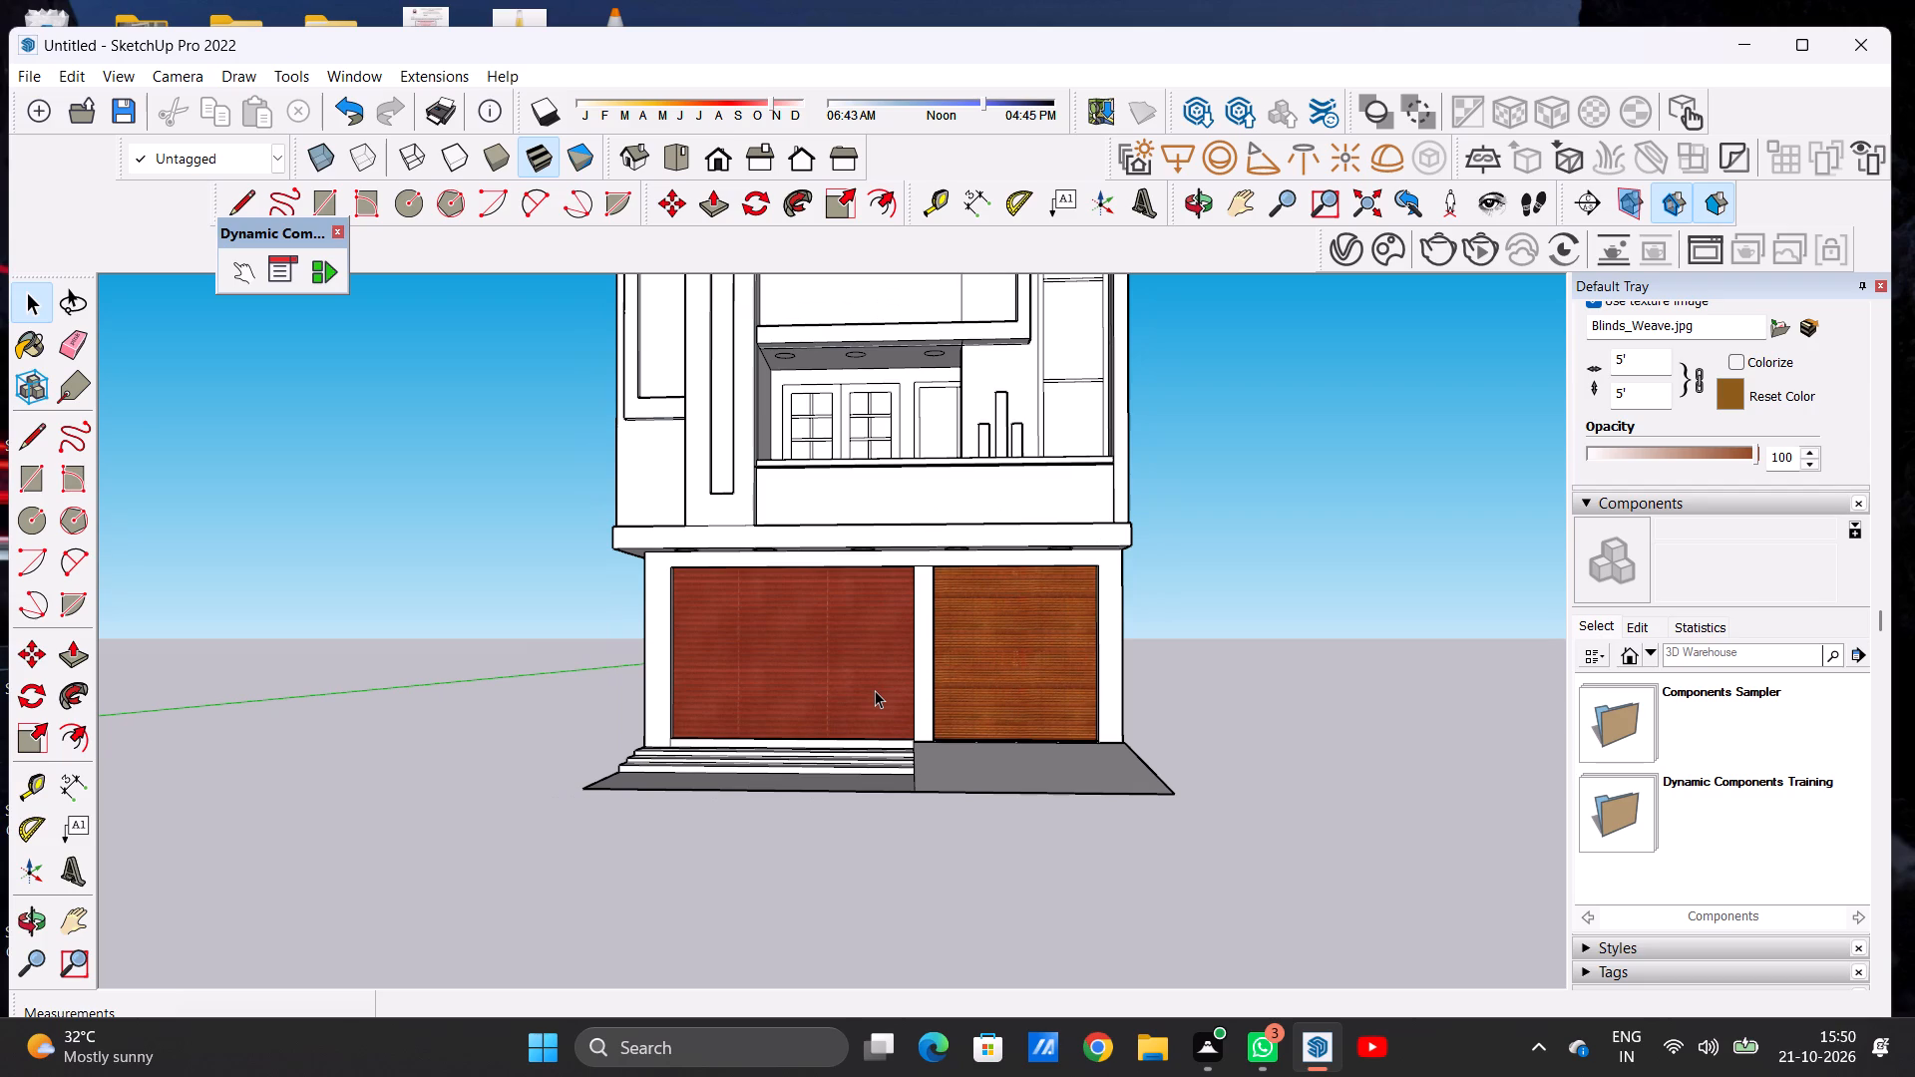
scroll(875, 690, "down", 5)
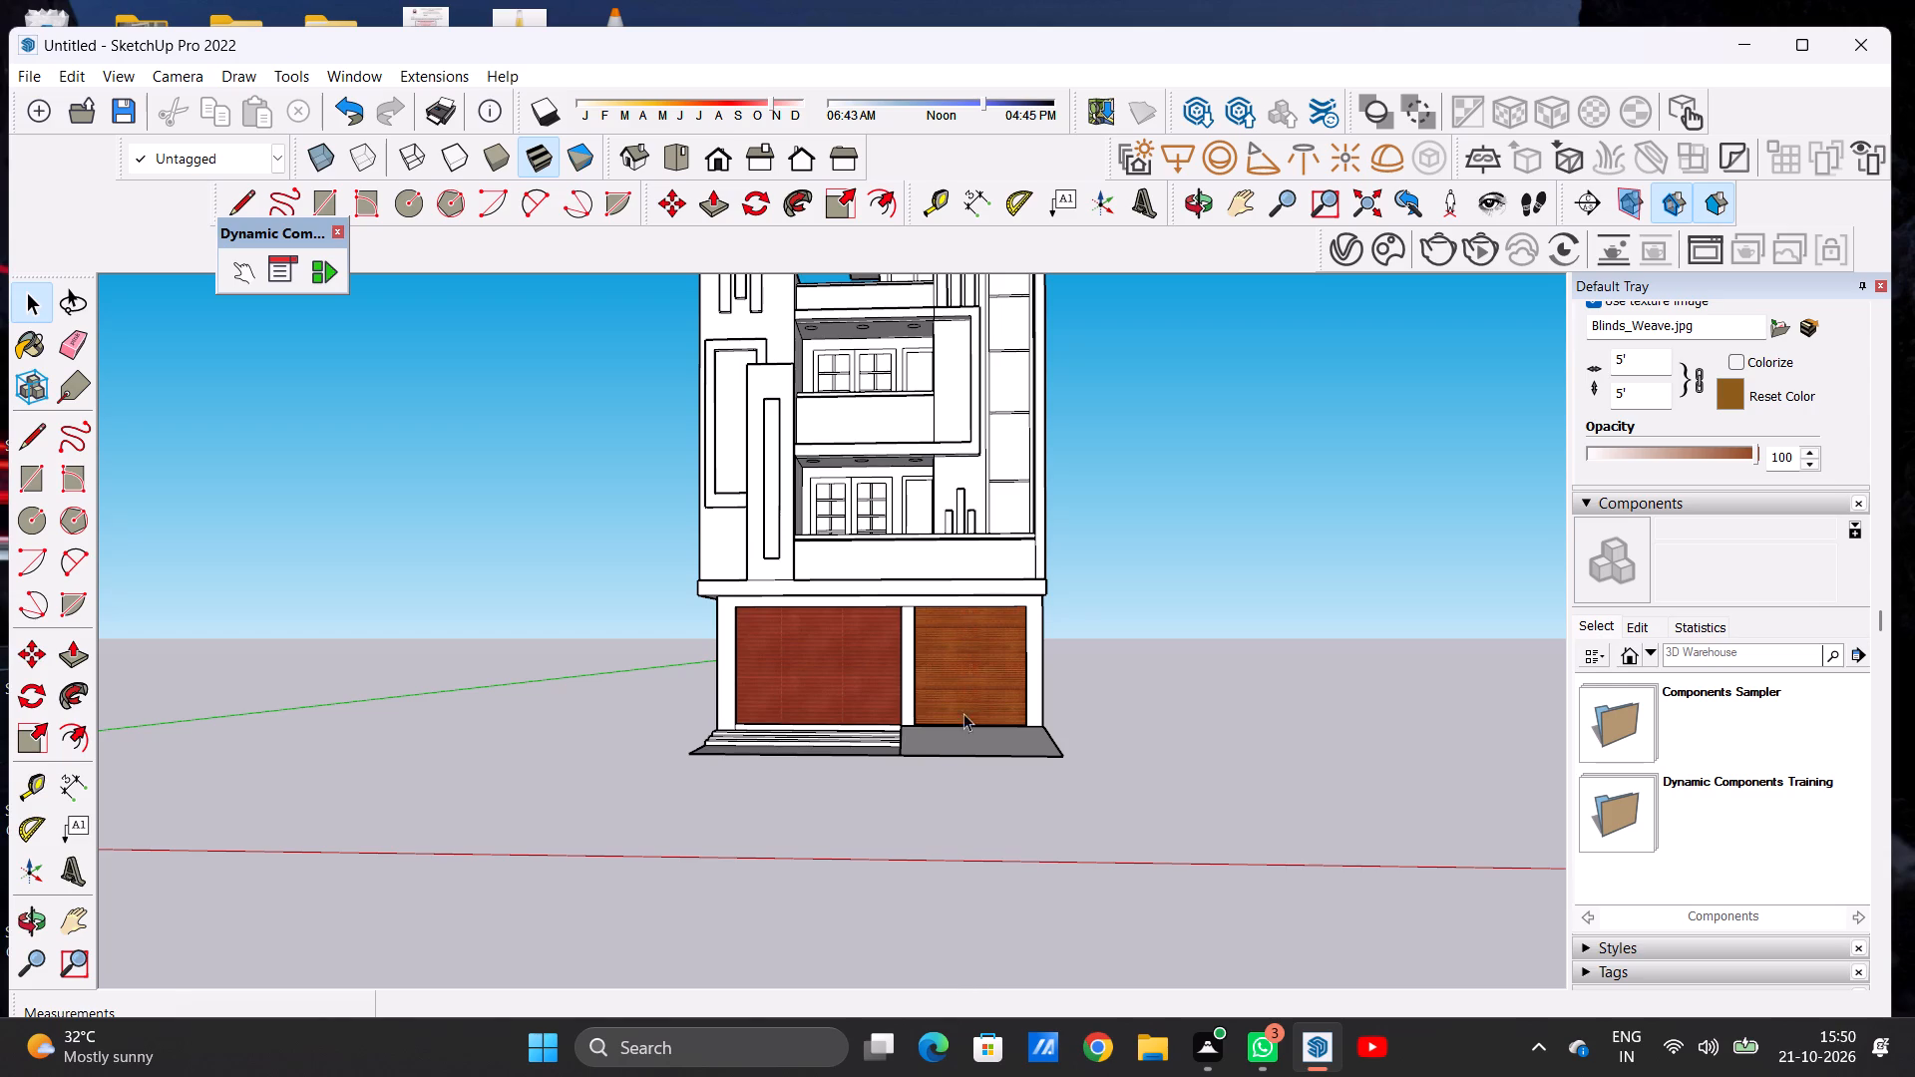
scroll(759, 655, "down", 3)
scroll(796, 660, "up", 1)
scroll(796, 660, "down", 1)
scroll(796, 660, "up", 10)
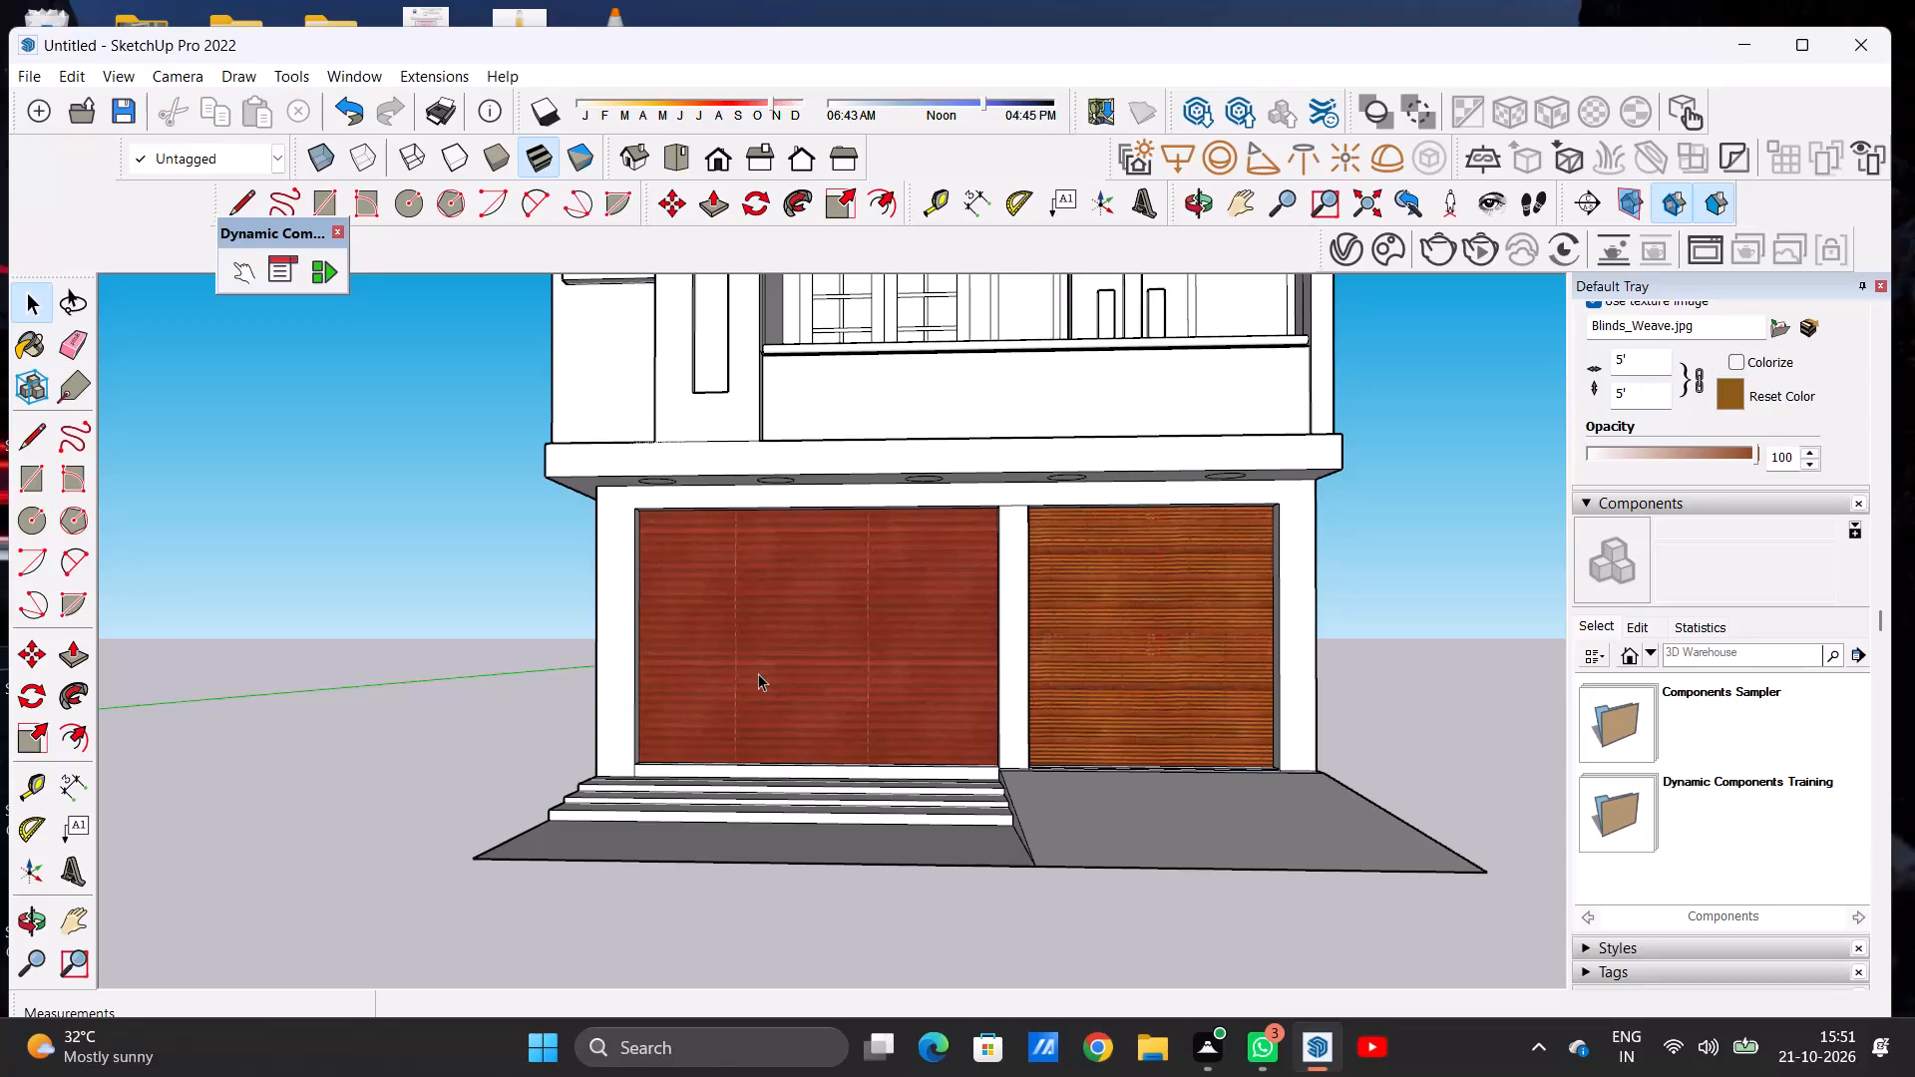
scroll(744, 703, "down", 6)
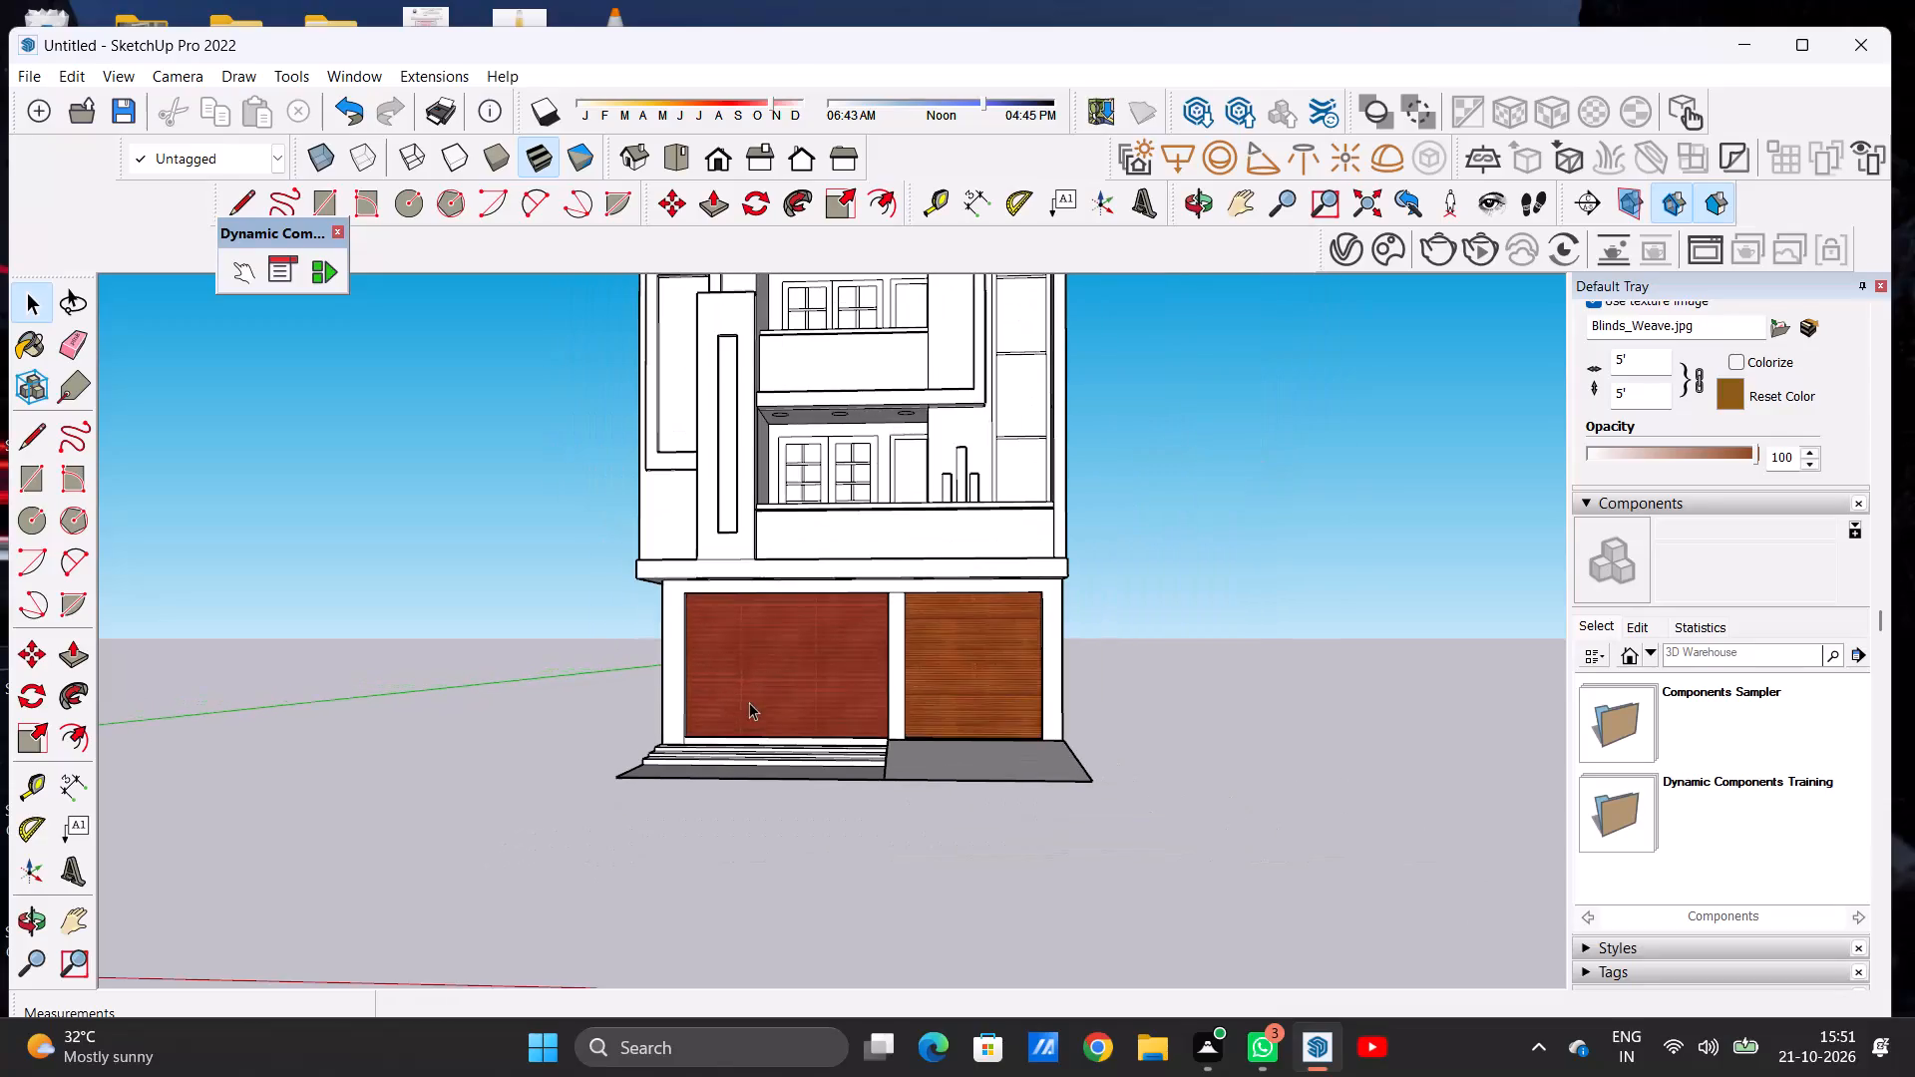
scroll(803, 673, "down", 2)
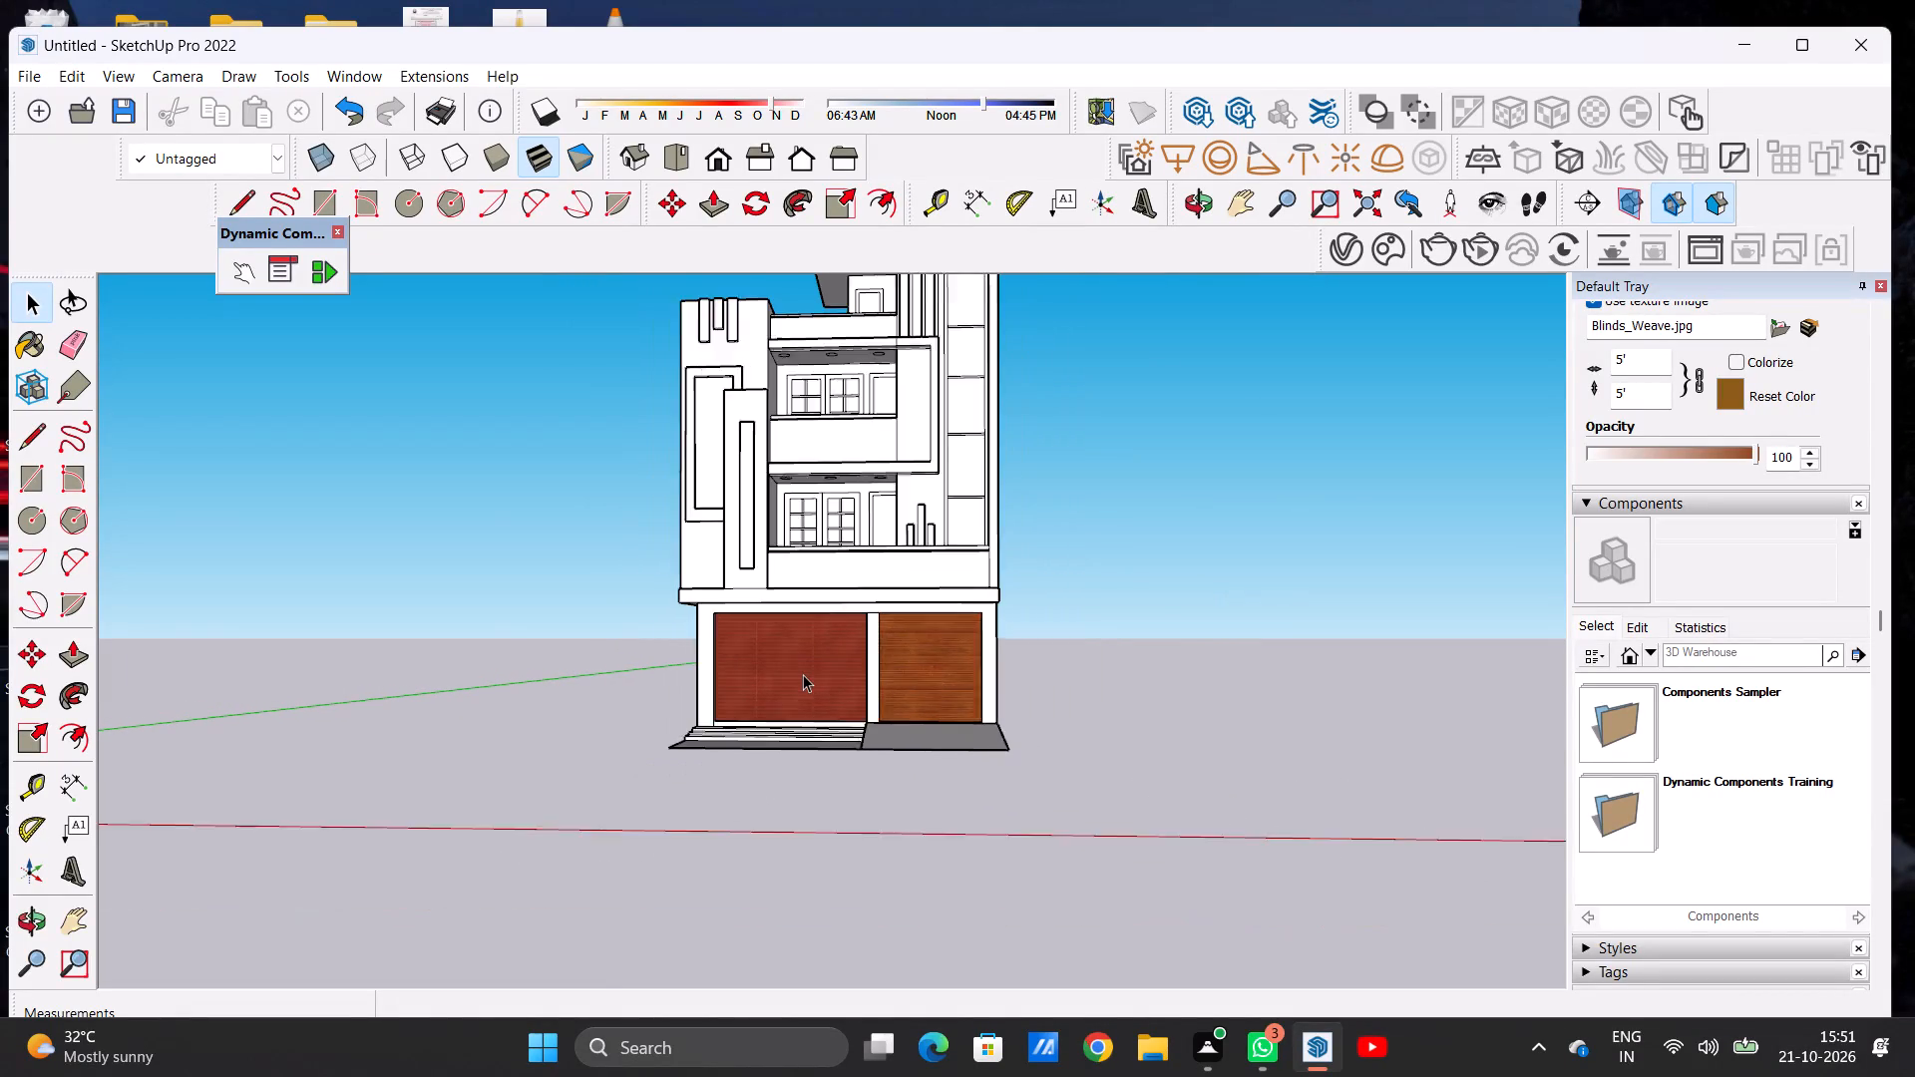
scroll(803, 674, "down", 2)
scroll(855, 657, "up", 14)
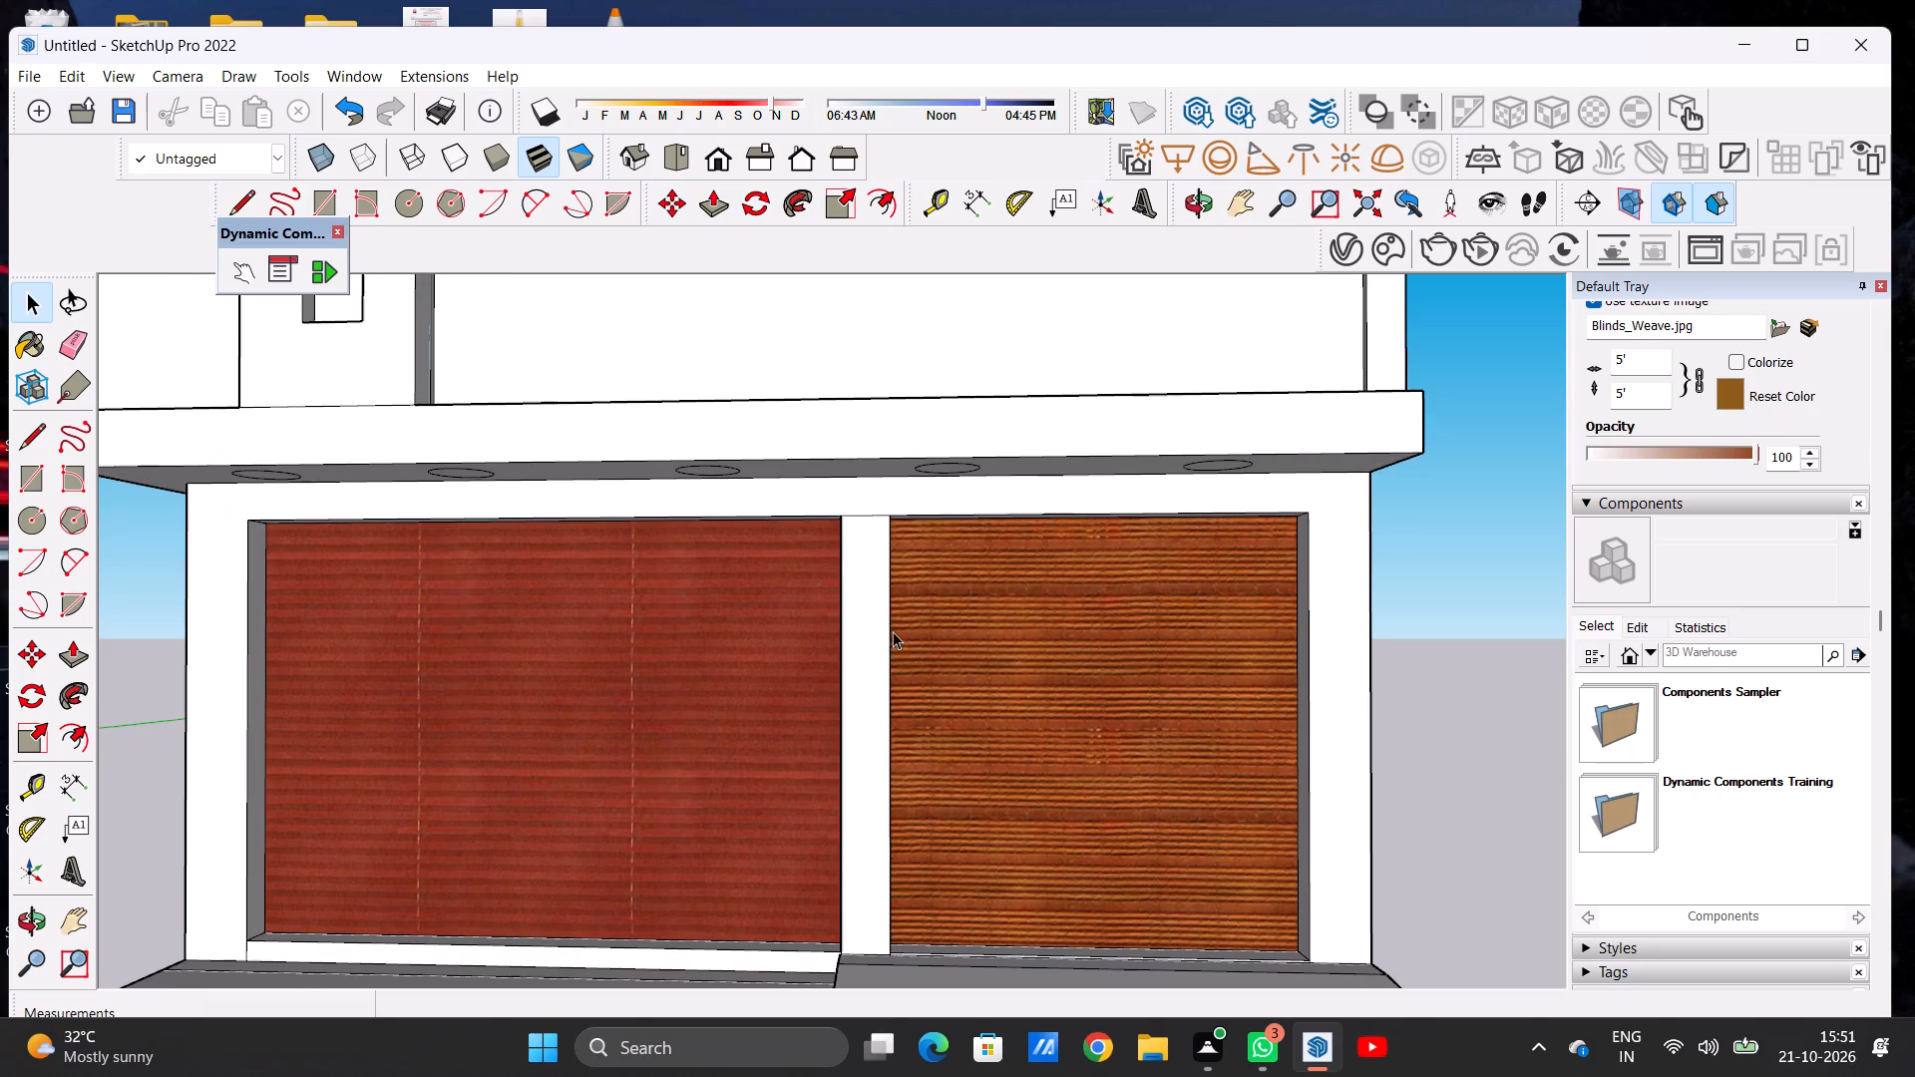
Paint the ground-floor front frame and the central pillar's front face with Quartz Light Brown from the Synthetic Surfaces materials.
scroll(1640, 452, "up", 4)
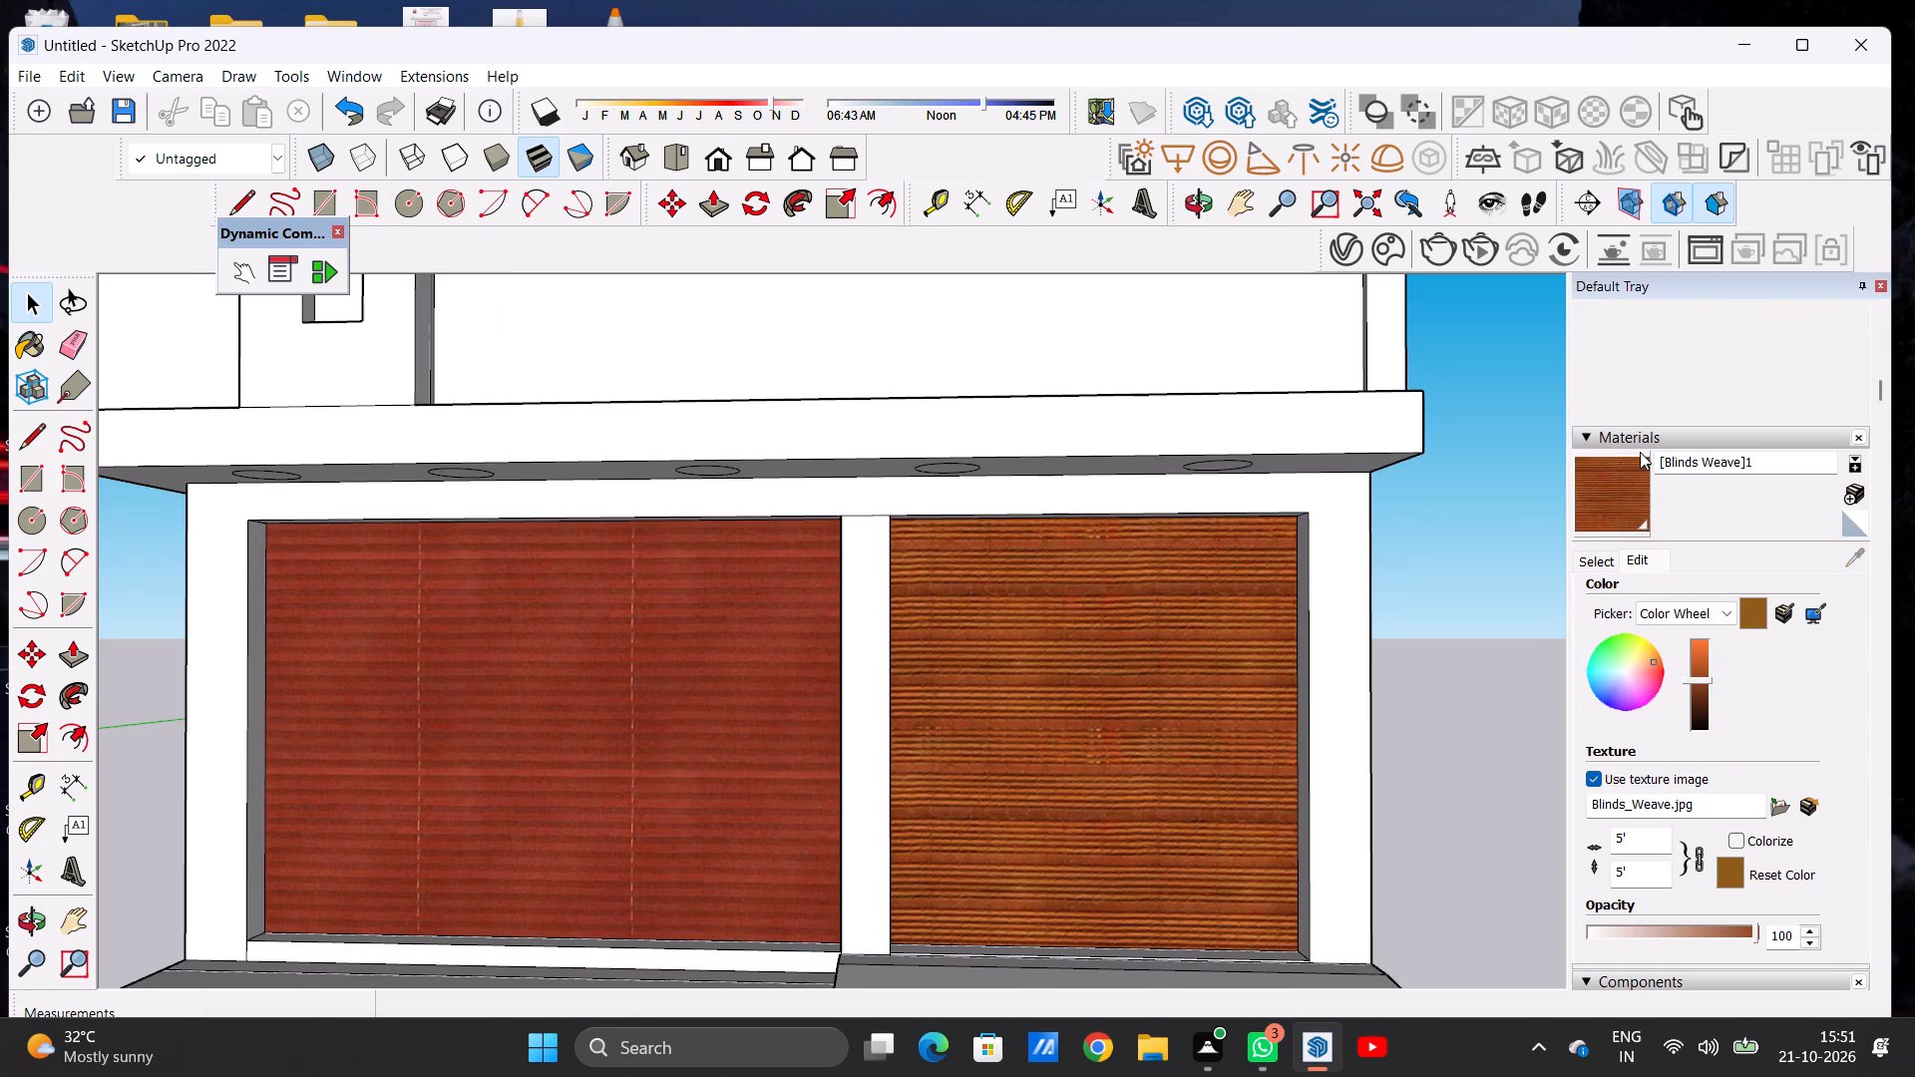
left_click(1589, 563)
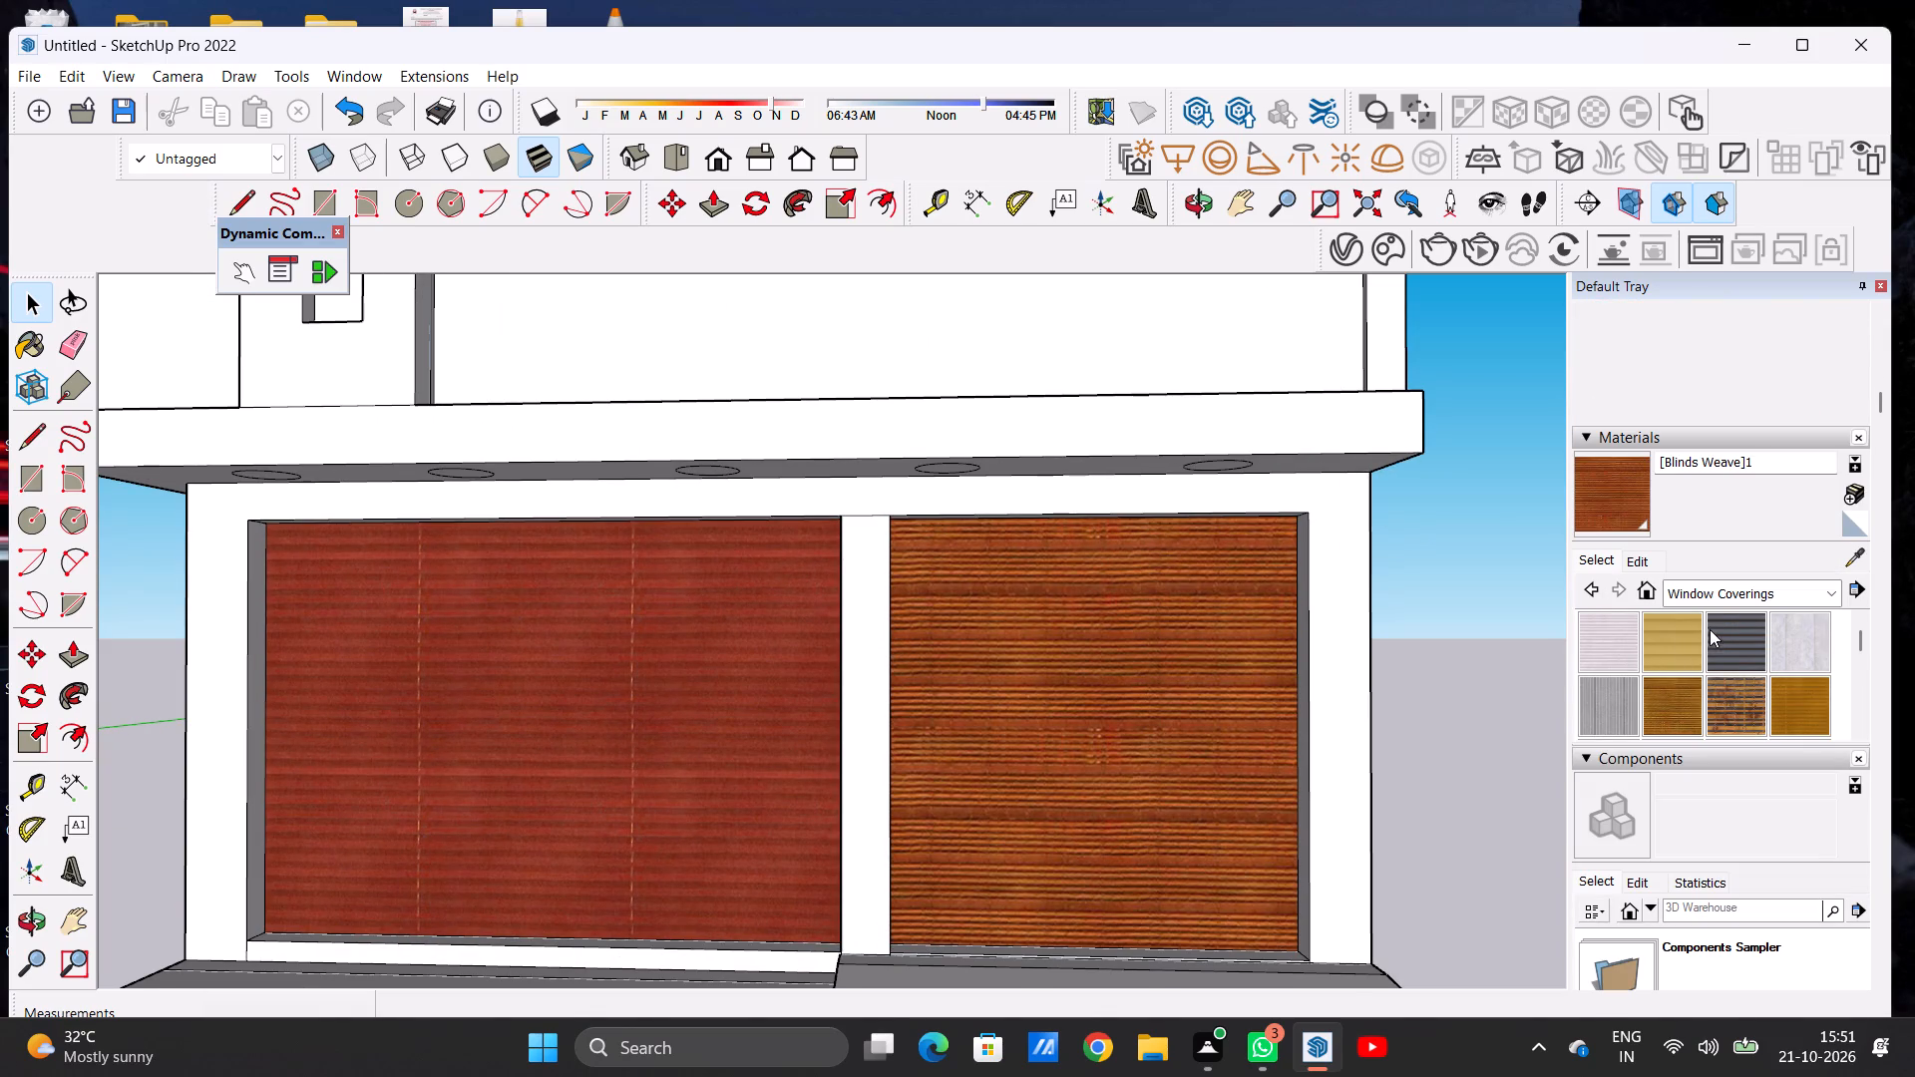
left_click(1696, 601)
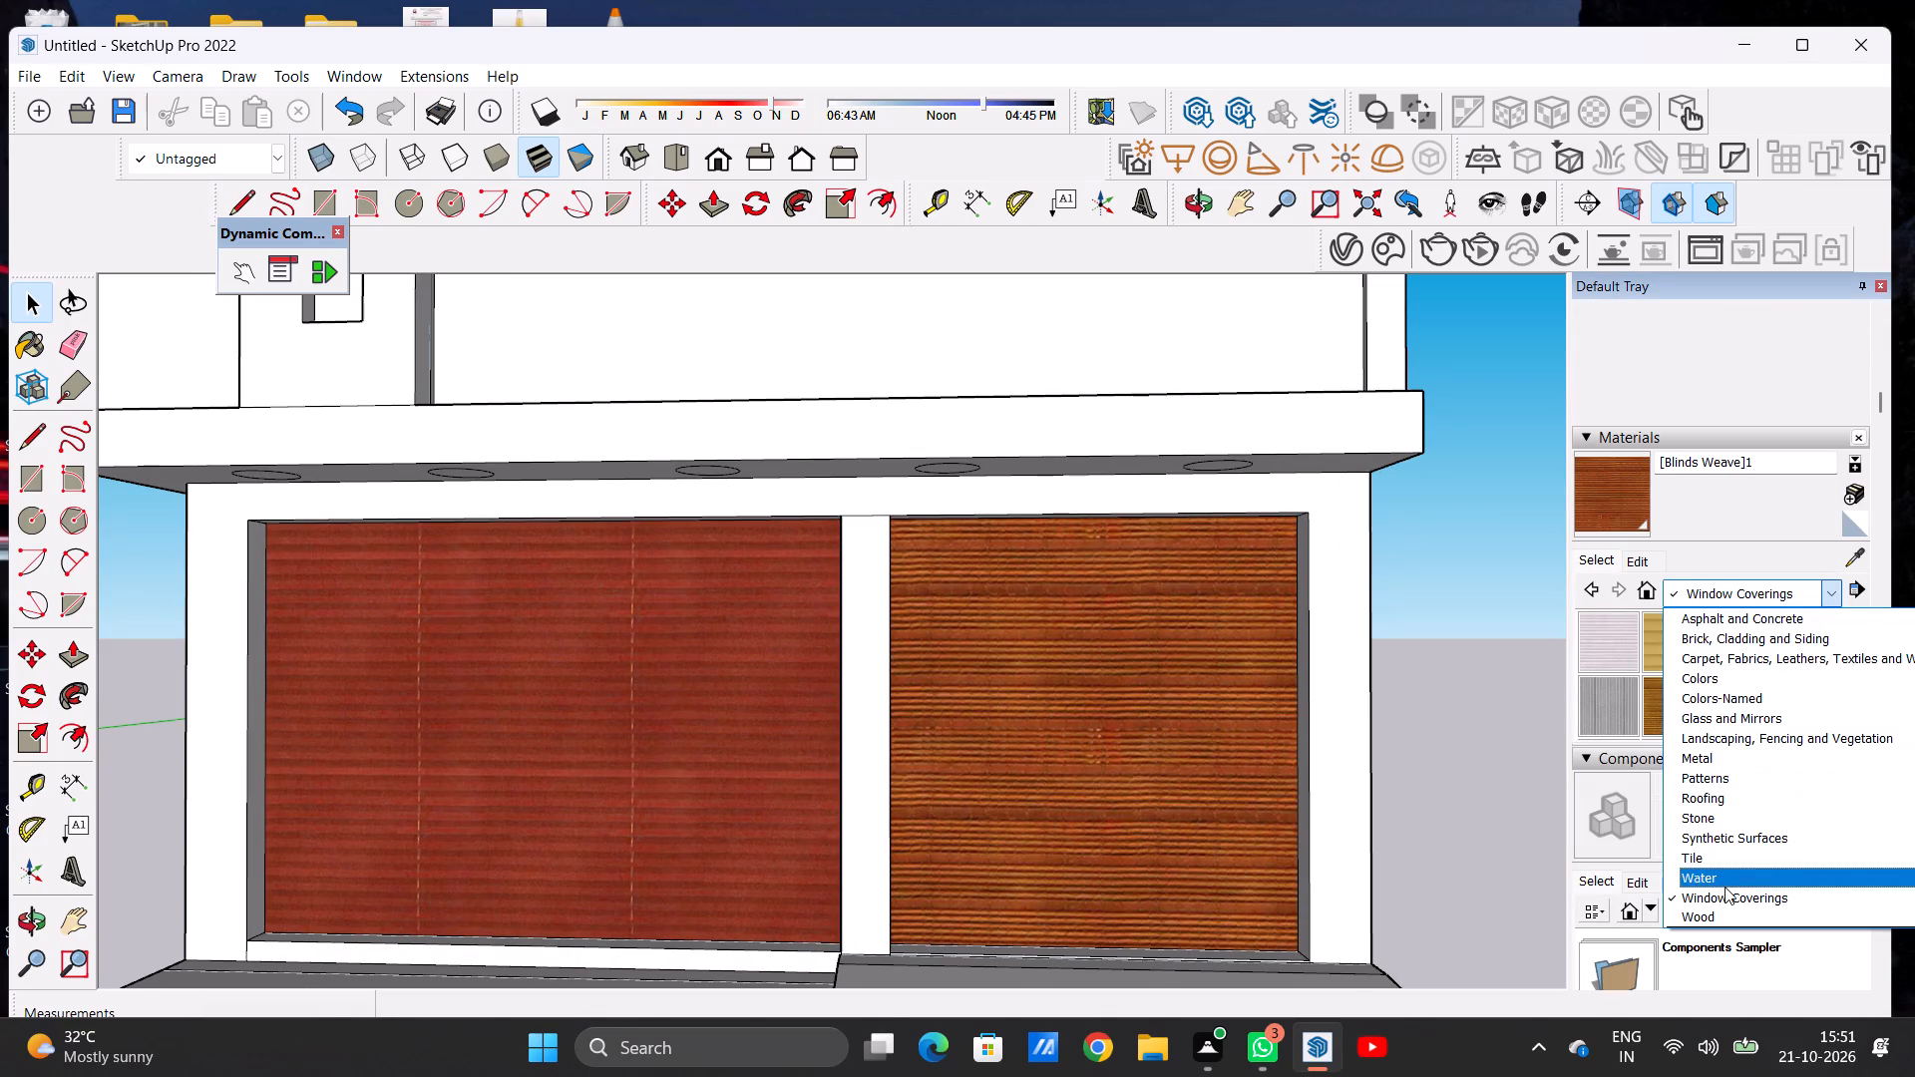
left_click(1745, 841)
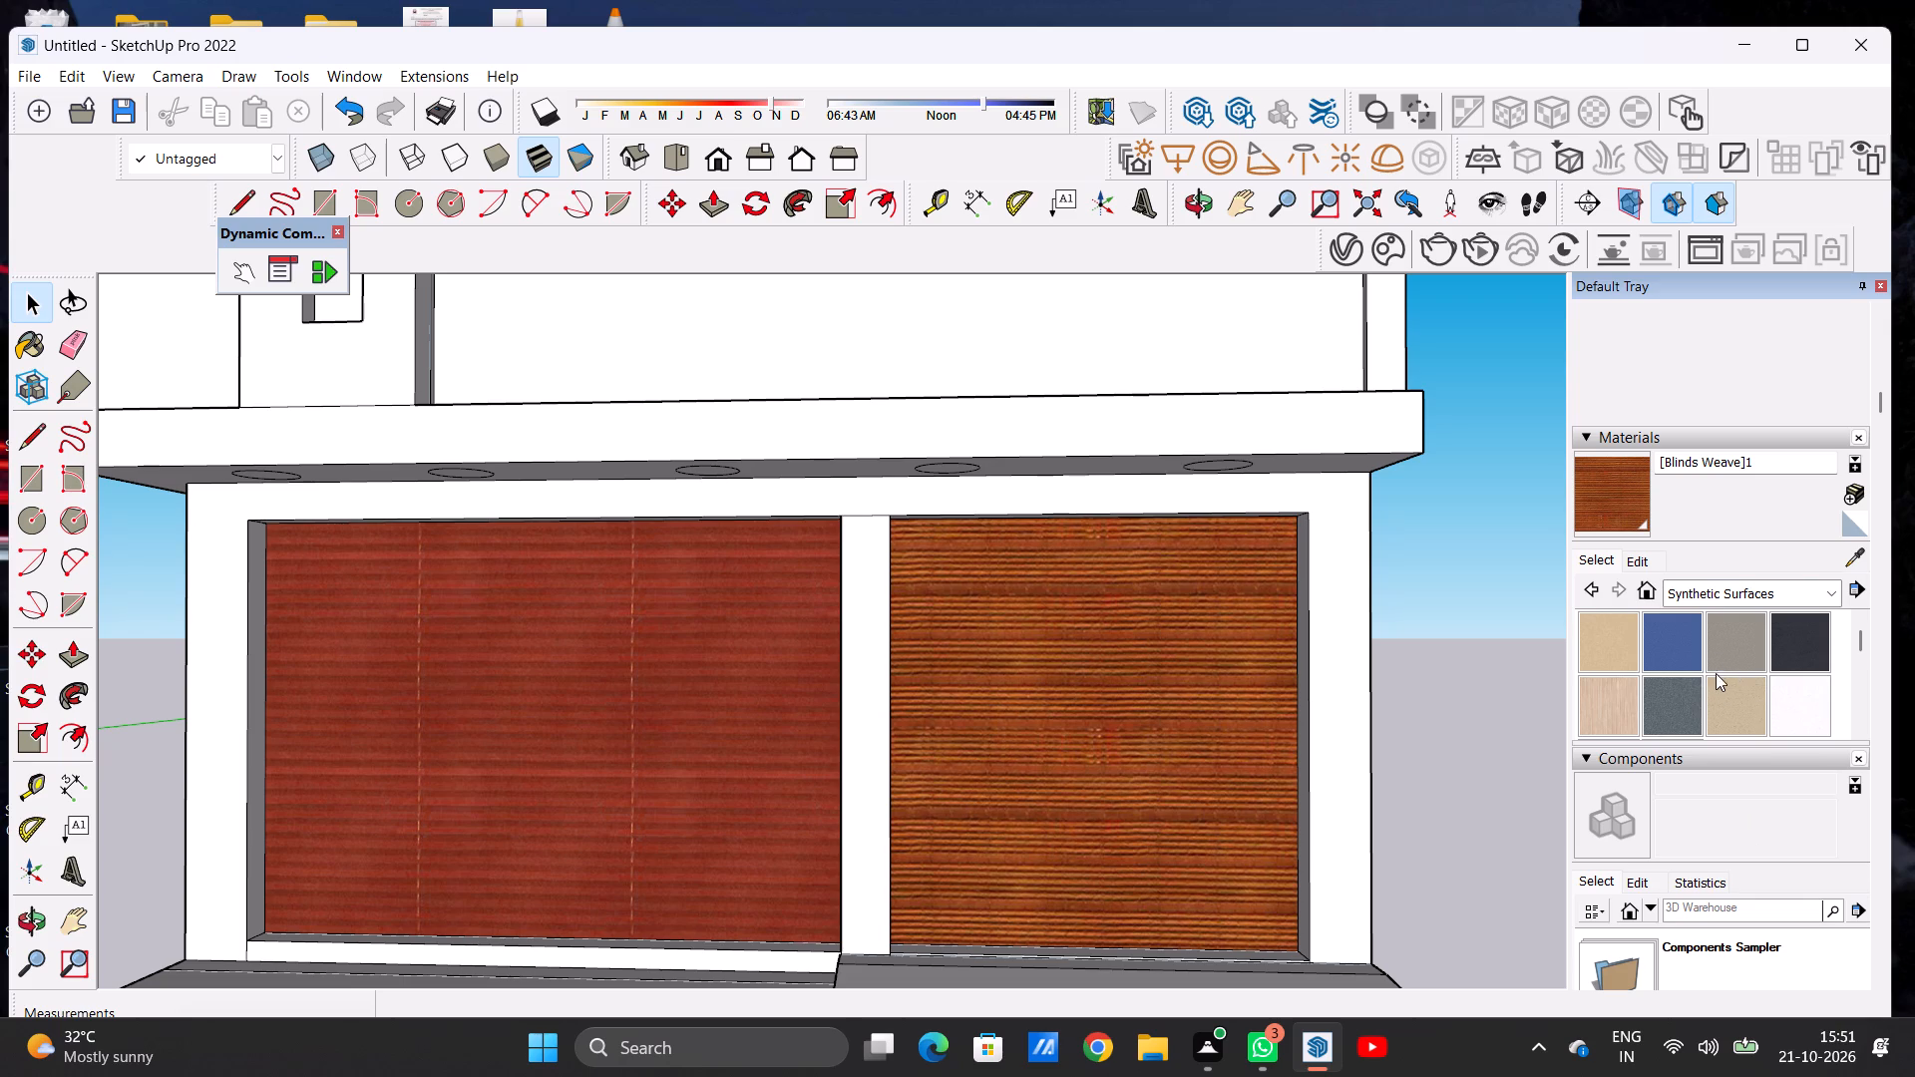
left_click(1729, 694)
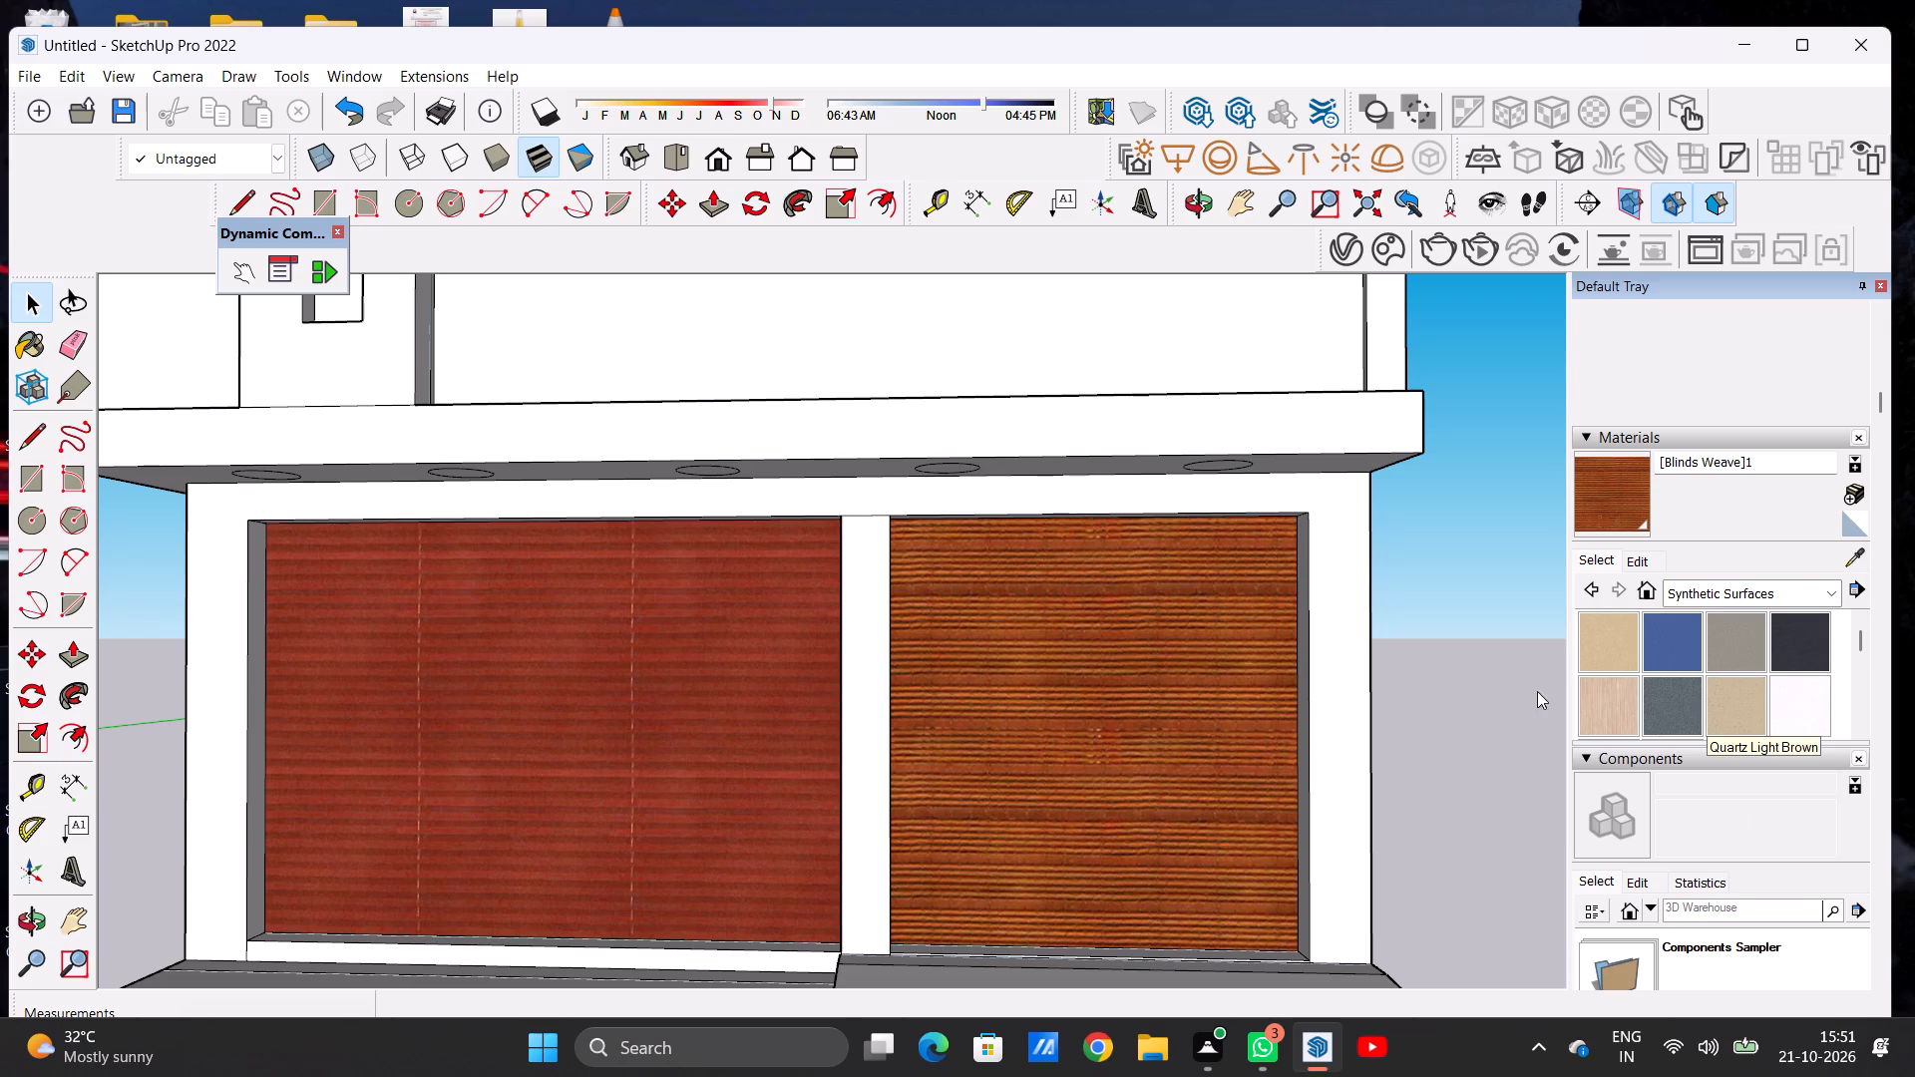
scroll(1412, 614, "down", 5)
scroll(593, 605, "up", 7)
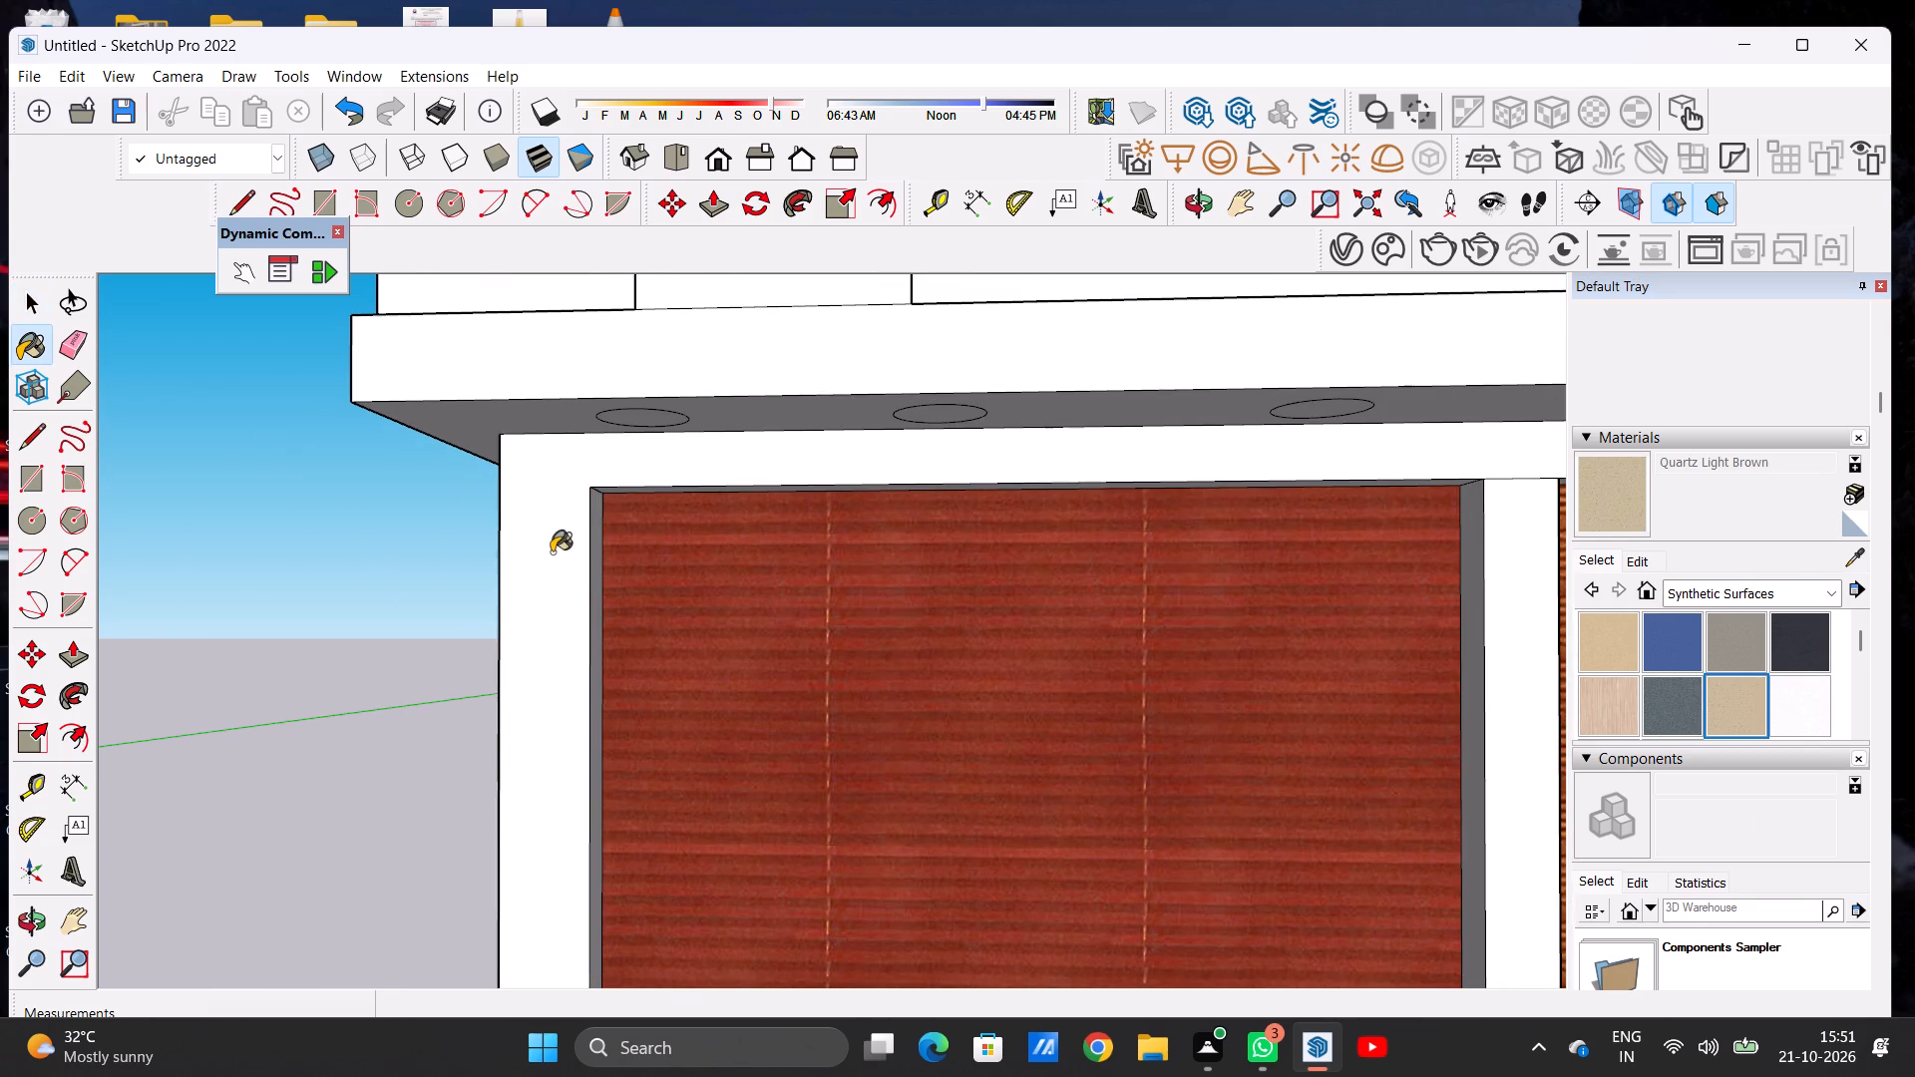
left_click(552, 552)
scroll(682, 592, "down", 6)
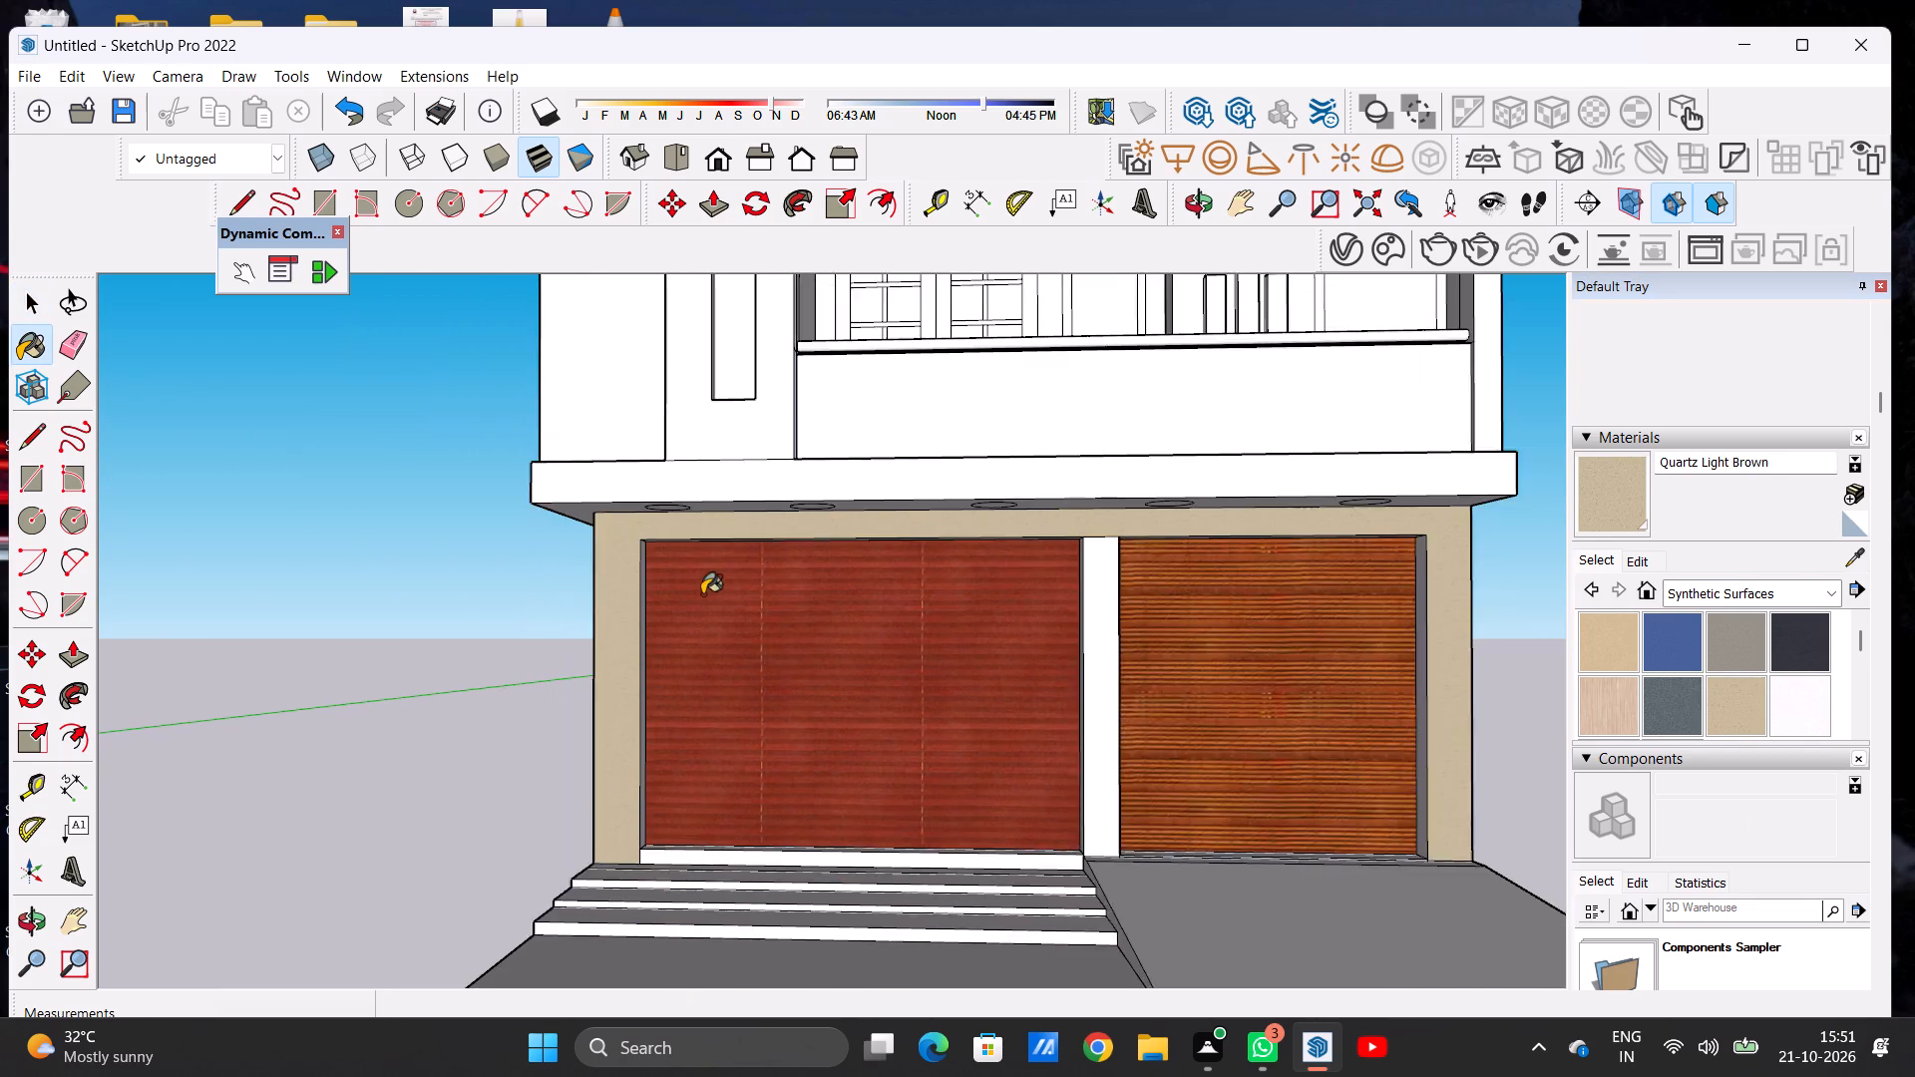
scroll(702, 594, "down", 2)
scroll(1086, 602, "up", 5)
left_click(1065, 576)
Paint the outer pillar's inner side face beside the narrower wood panel with Quartz Light Brown.
scroll(991, 585, "down", 8)
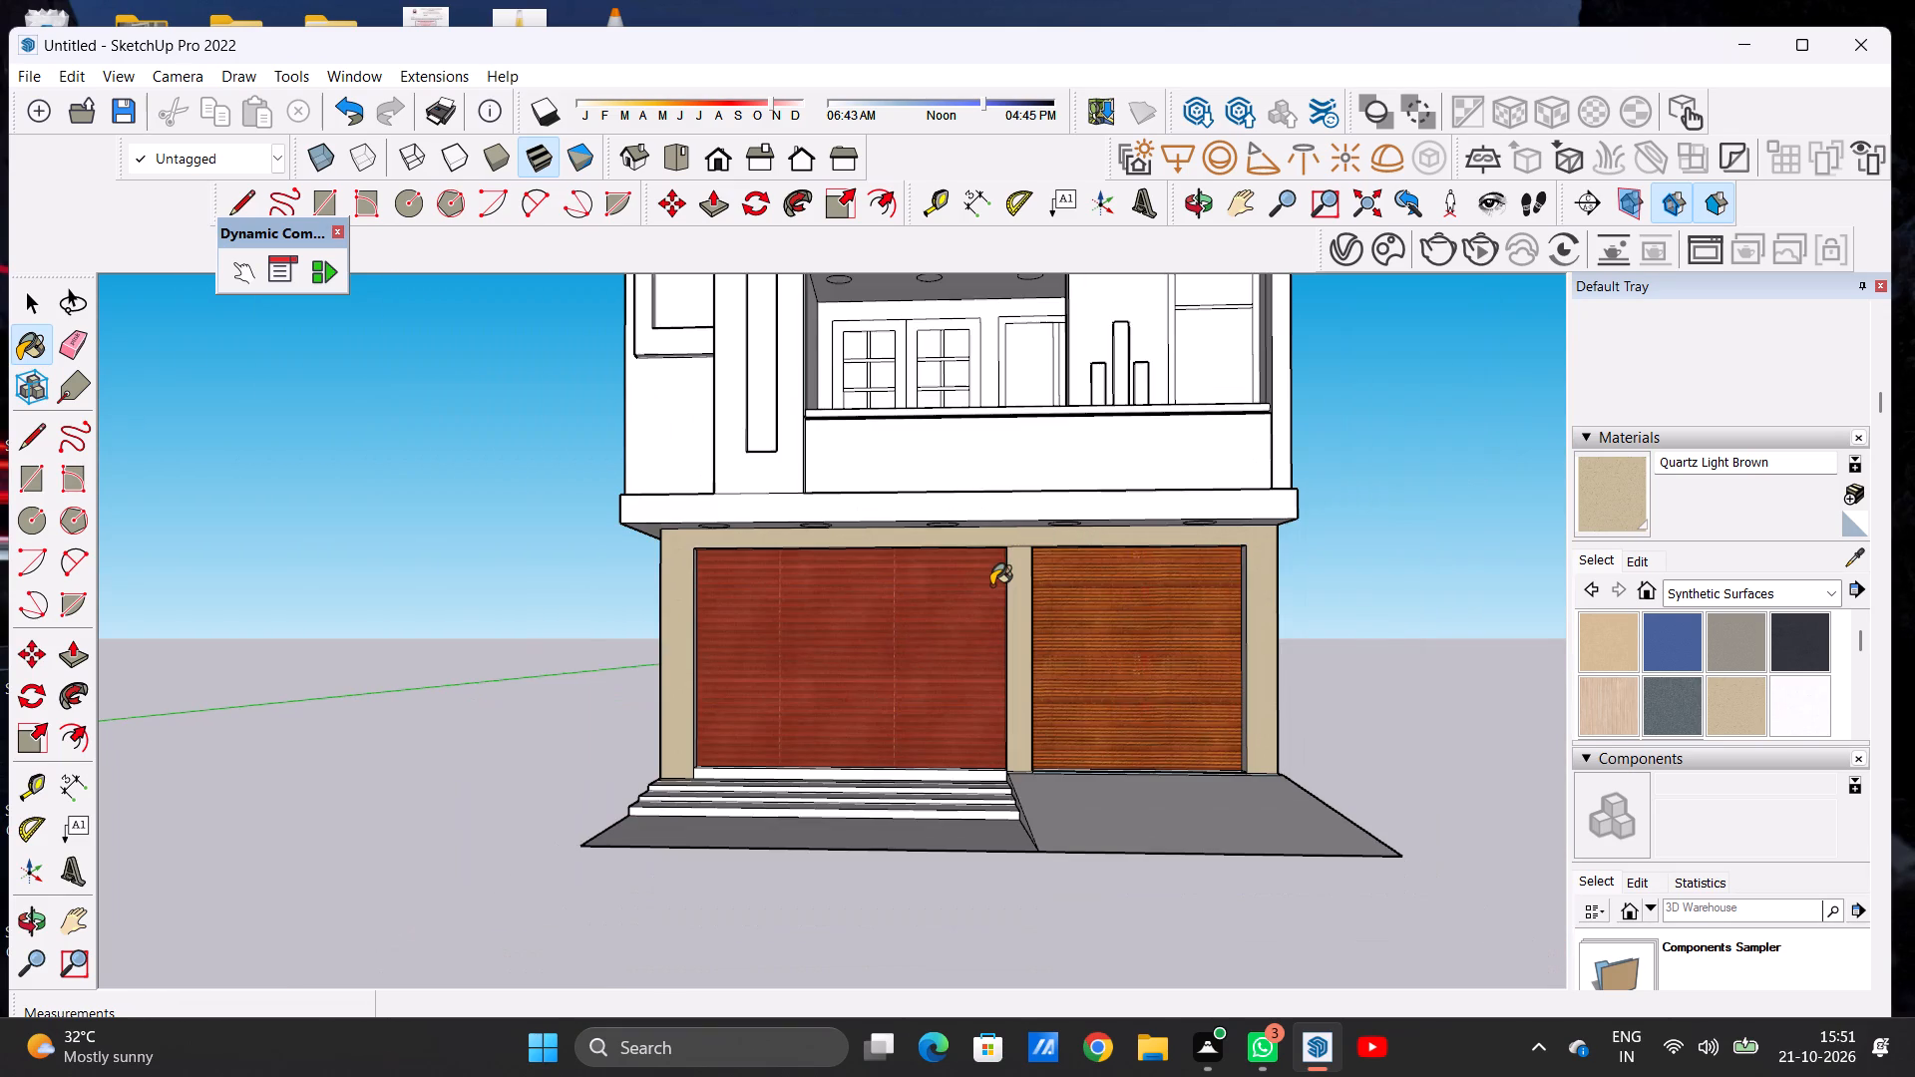
middle_click_drag(1055, 595, 1244, 650)
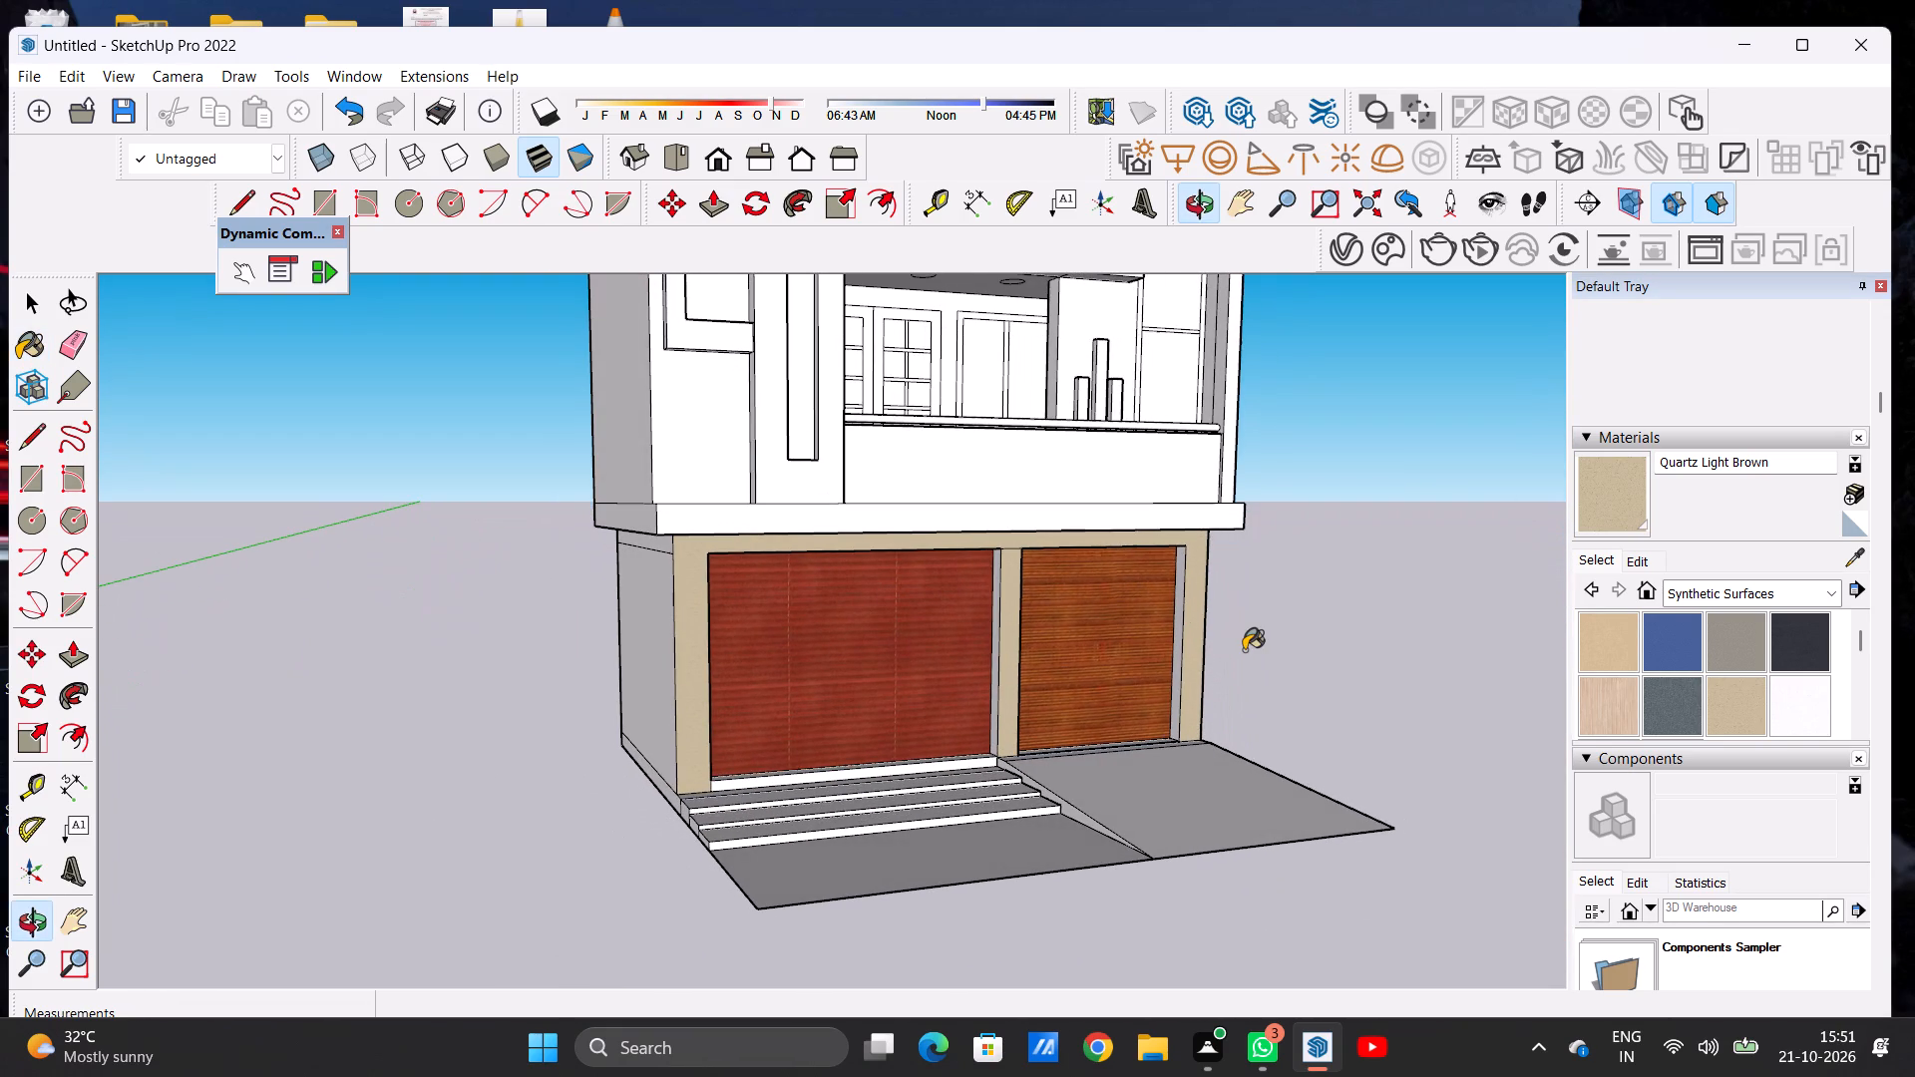
scroll(1221, 629, "up", 7)
scroll(1169, 536, "up", 2)
scroll(1169, 535, "down", 1)
scroll(1169, 535, "up", 1)
scroll(1169, 535, "down", 1)
scroll(1169, 535, "up", 1)
left_click(1171, 529)
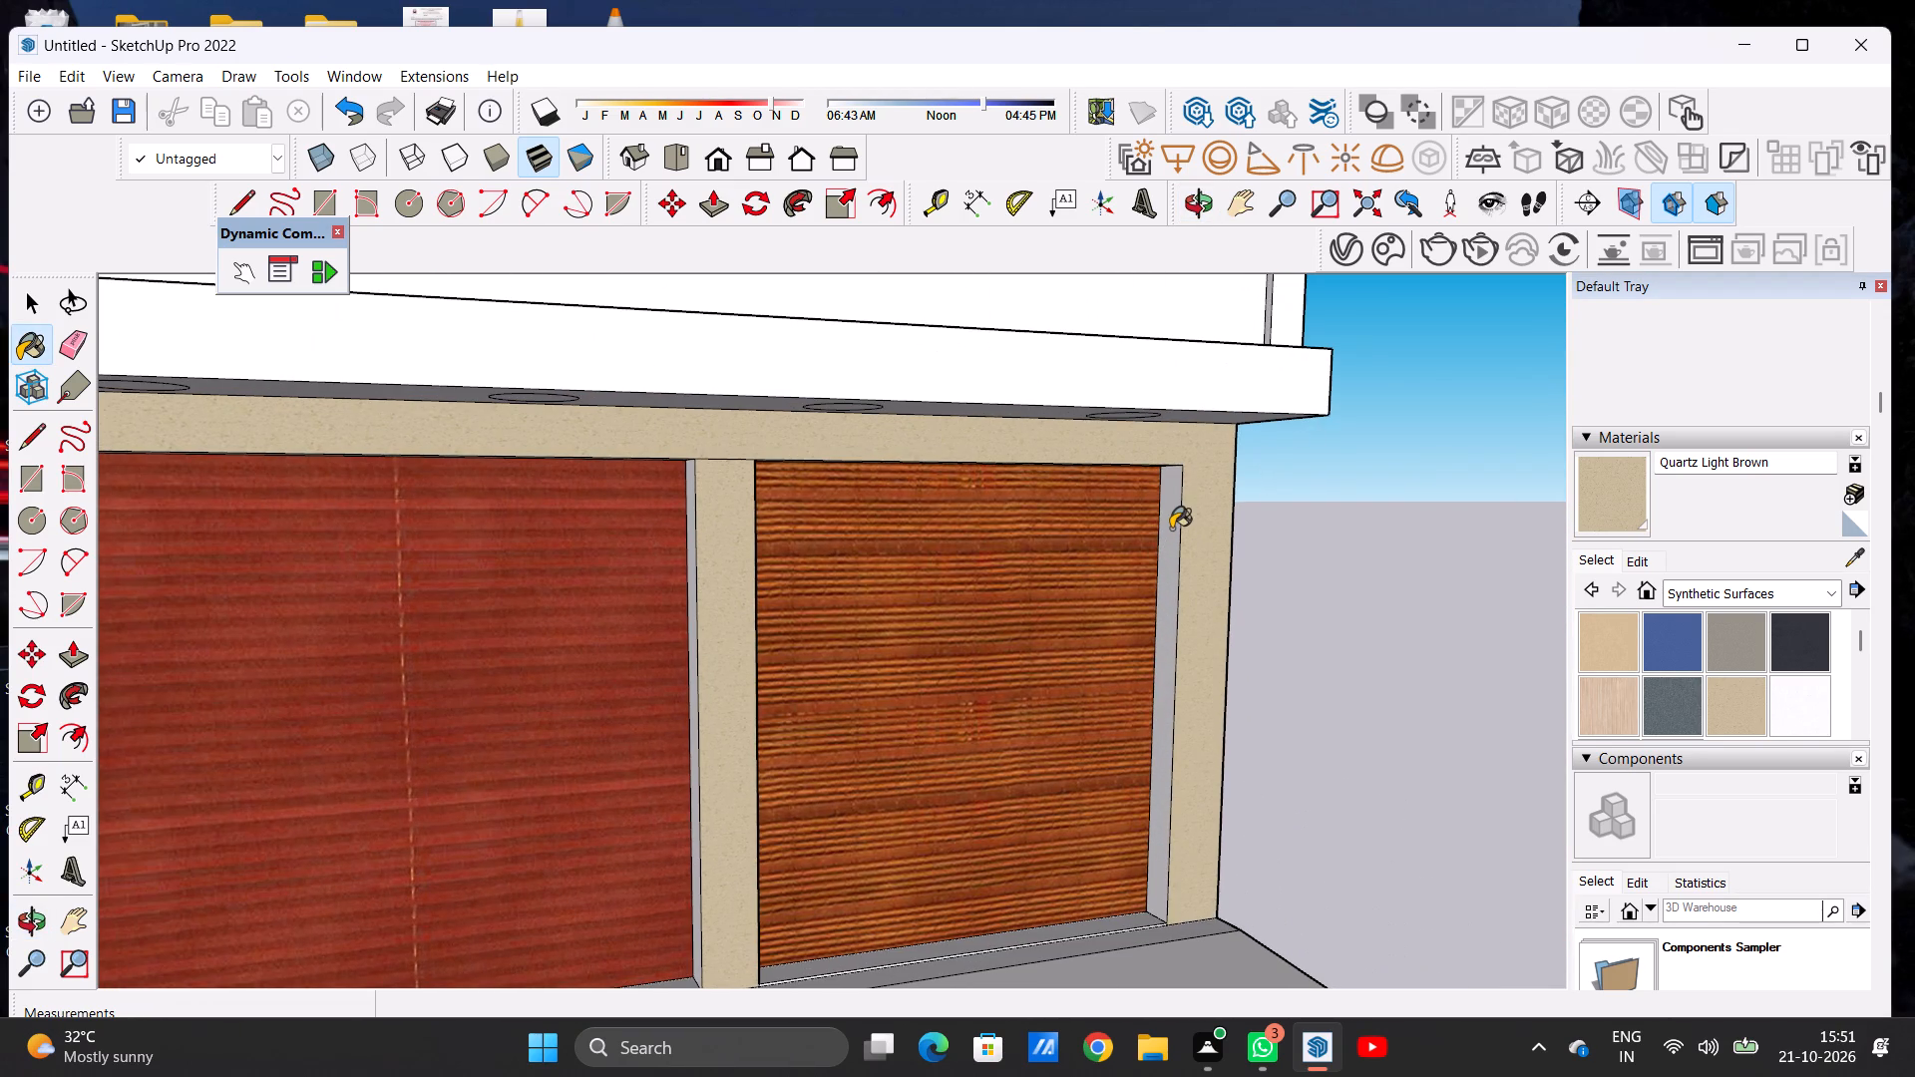
Darken the Quartz Light Brown material slightly.
scroll(1088, 569, "down", 6)
middle_click_drag(1108, 602, 1067, 602)
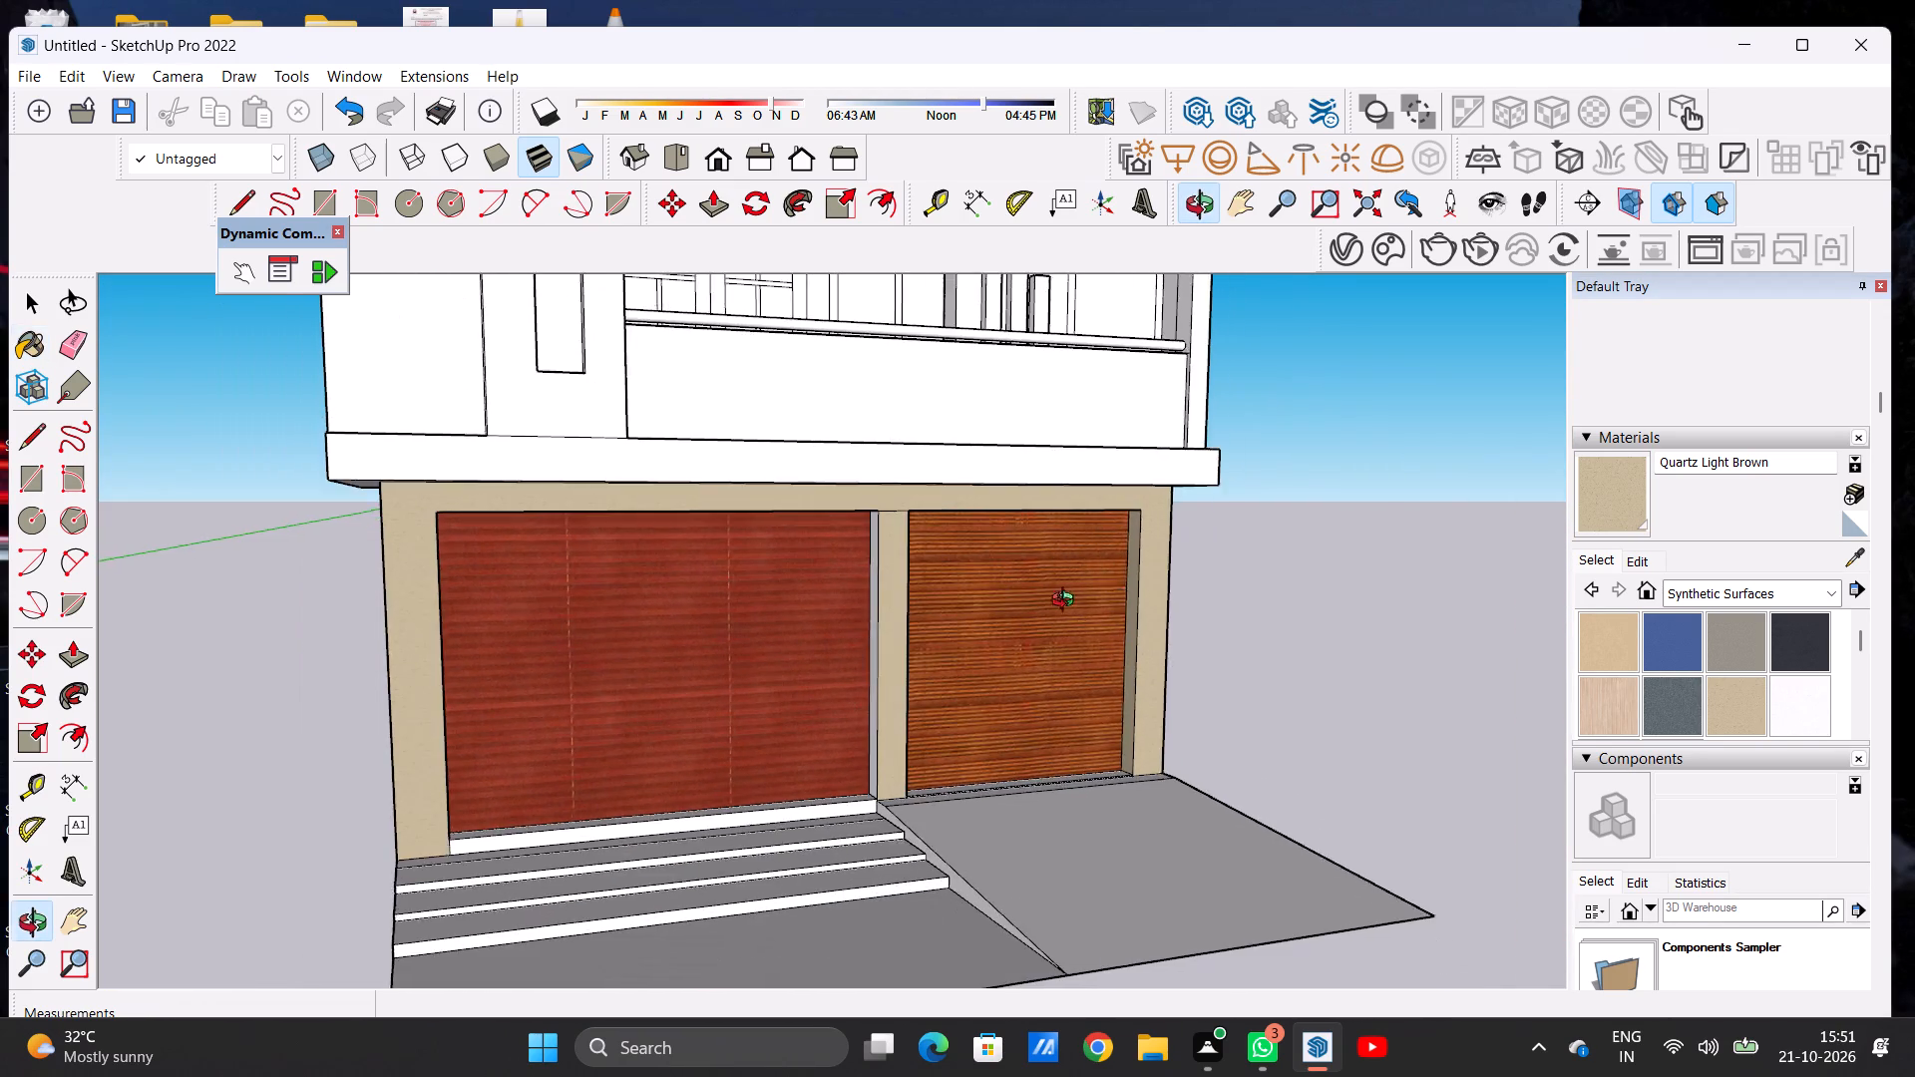
middle_click_drag(1067, 602, 871, 602)
scroll(886, 585, "down", 6)
scroll(879, 585, "up", 5)
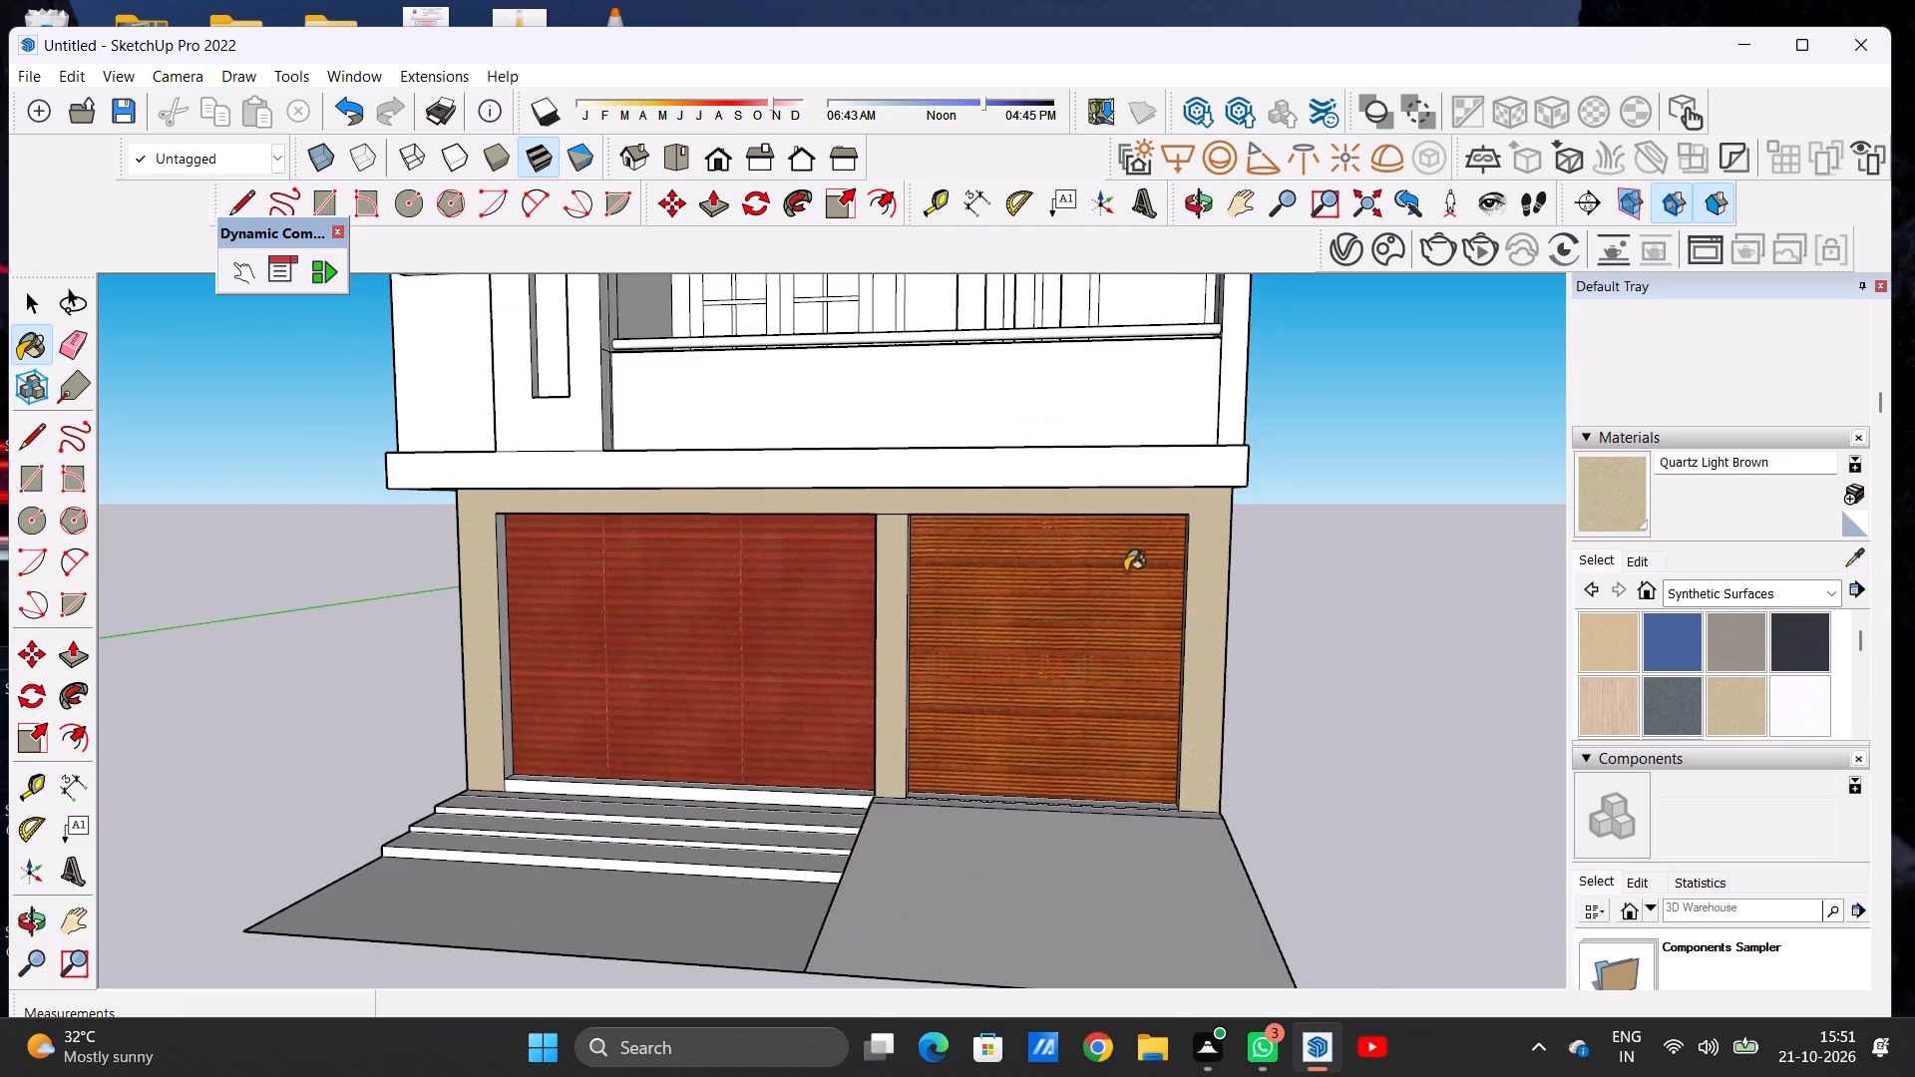
left_click(1640, 557)
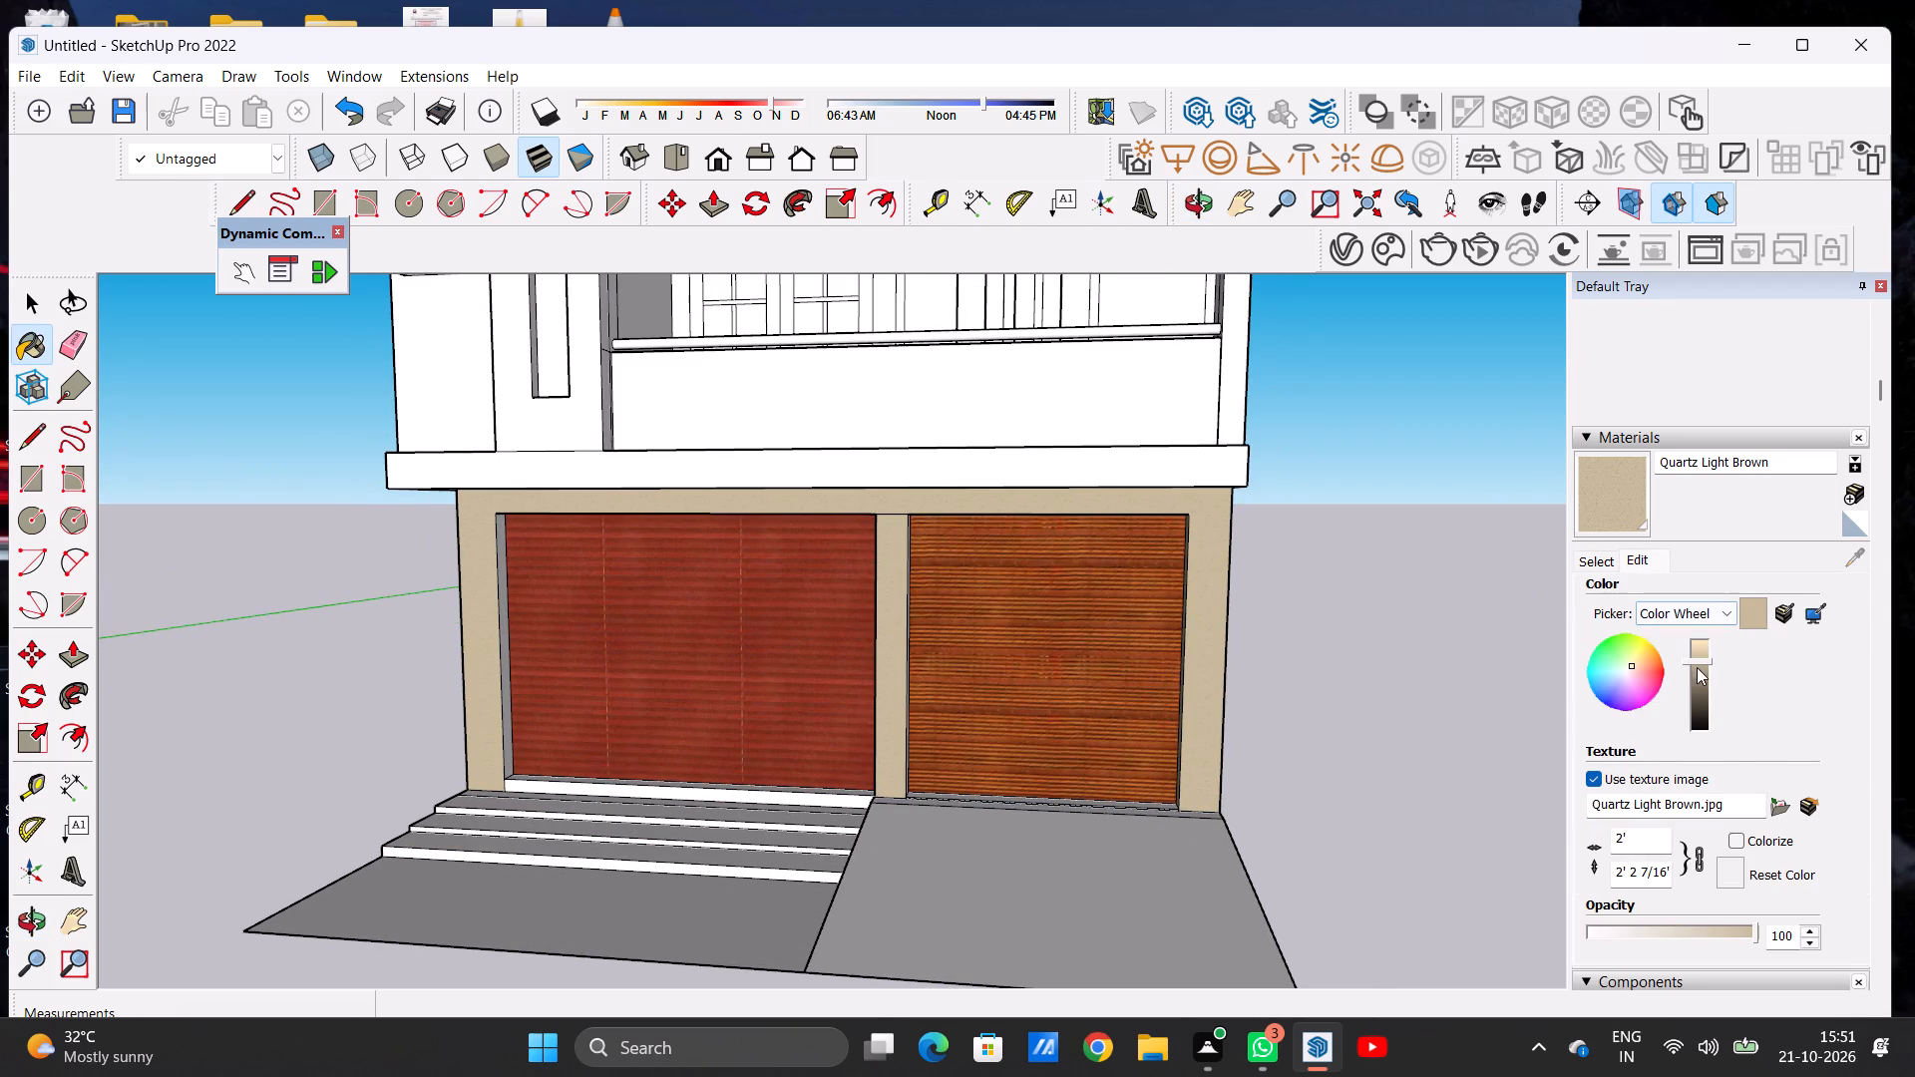
left_click(1697, 668)
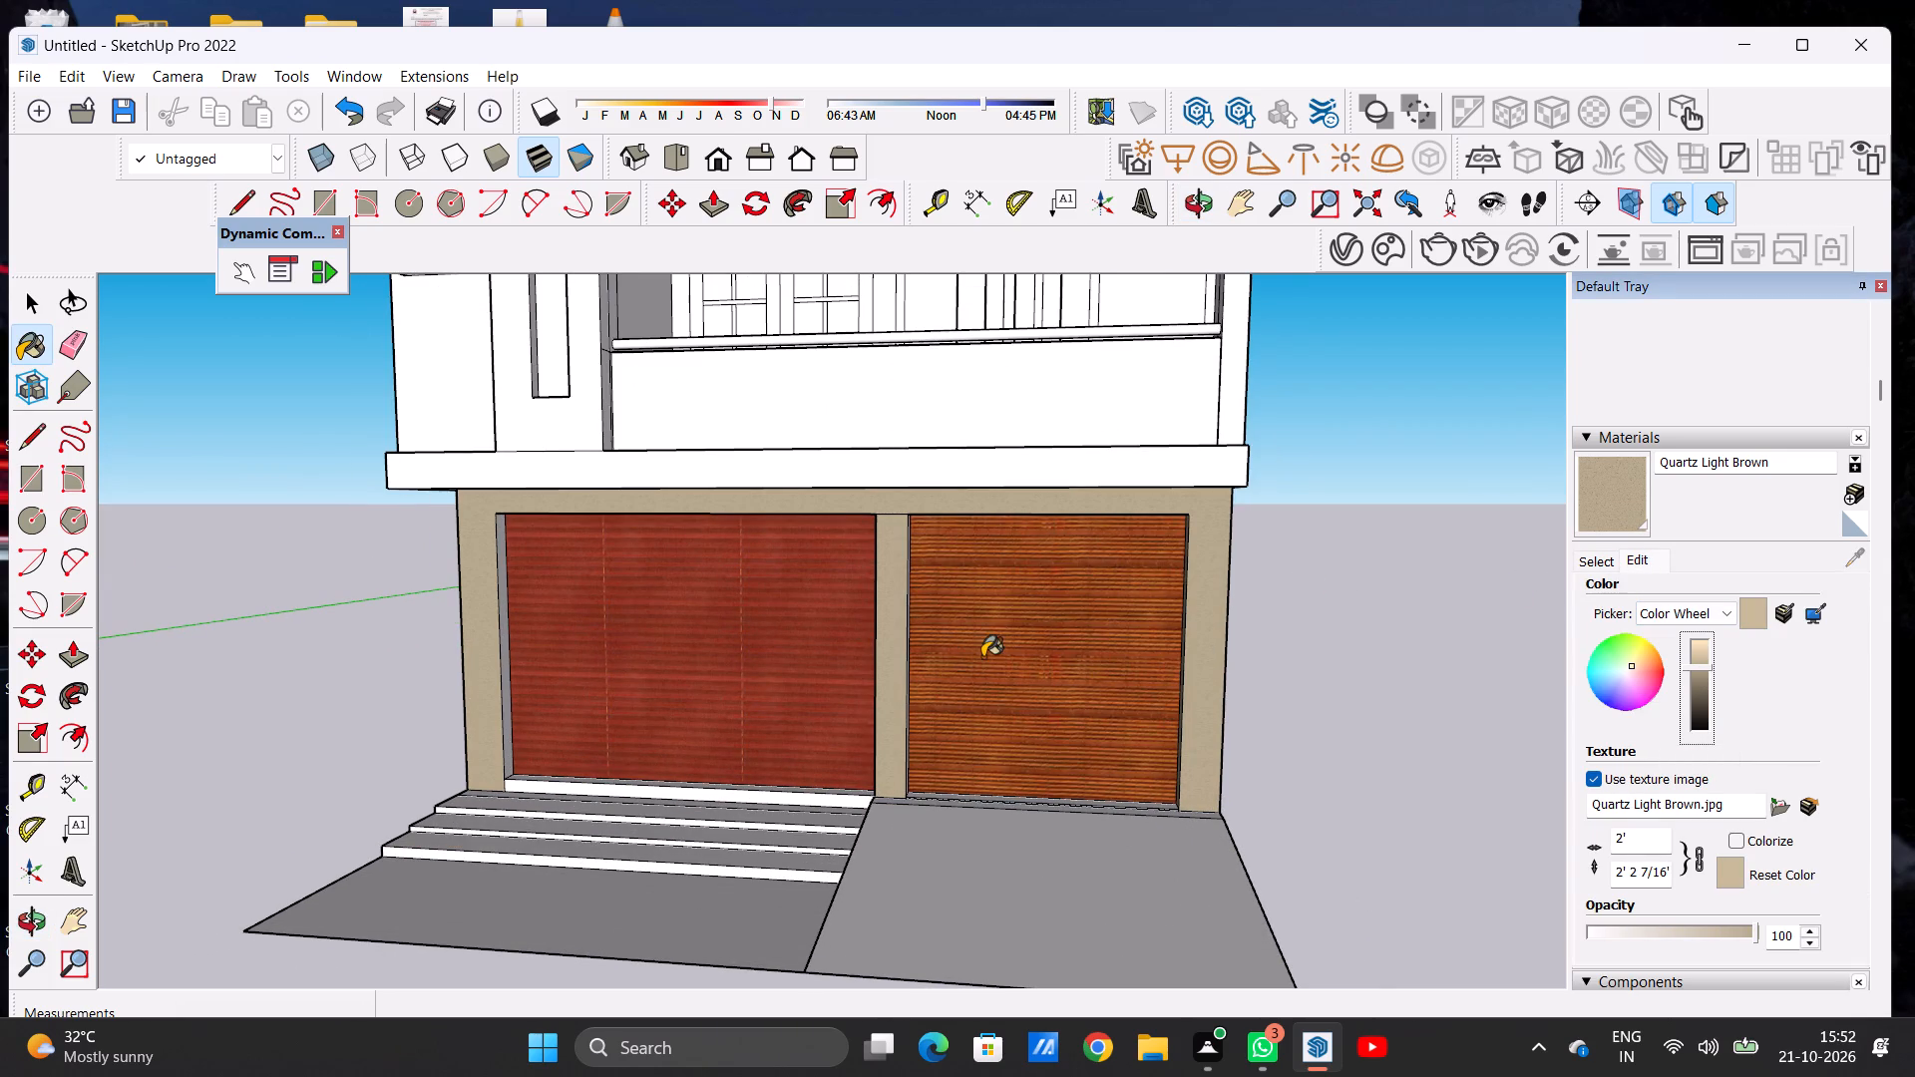
Paint both side faces of the central pillar between the two panels with Quartz Light Brown.
scroll(986, 657, "down", 2)
middle_click_drag(751, 654, 1022, 676)
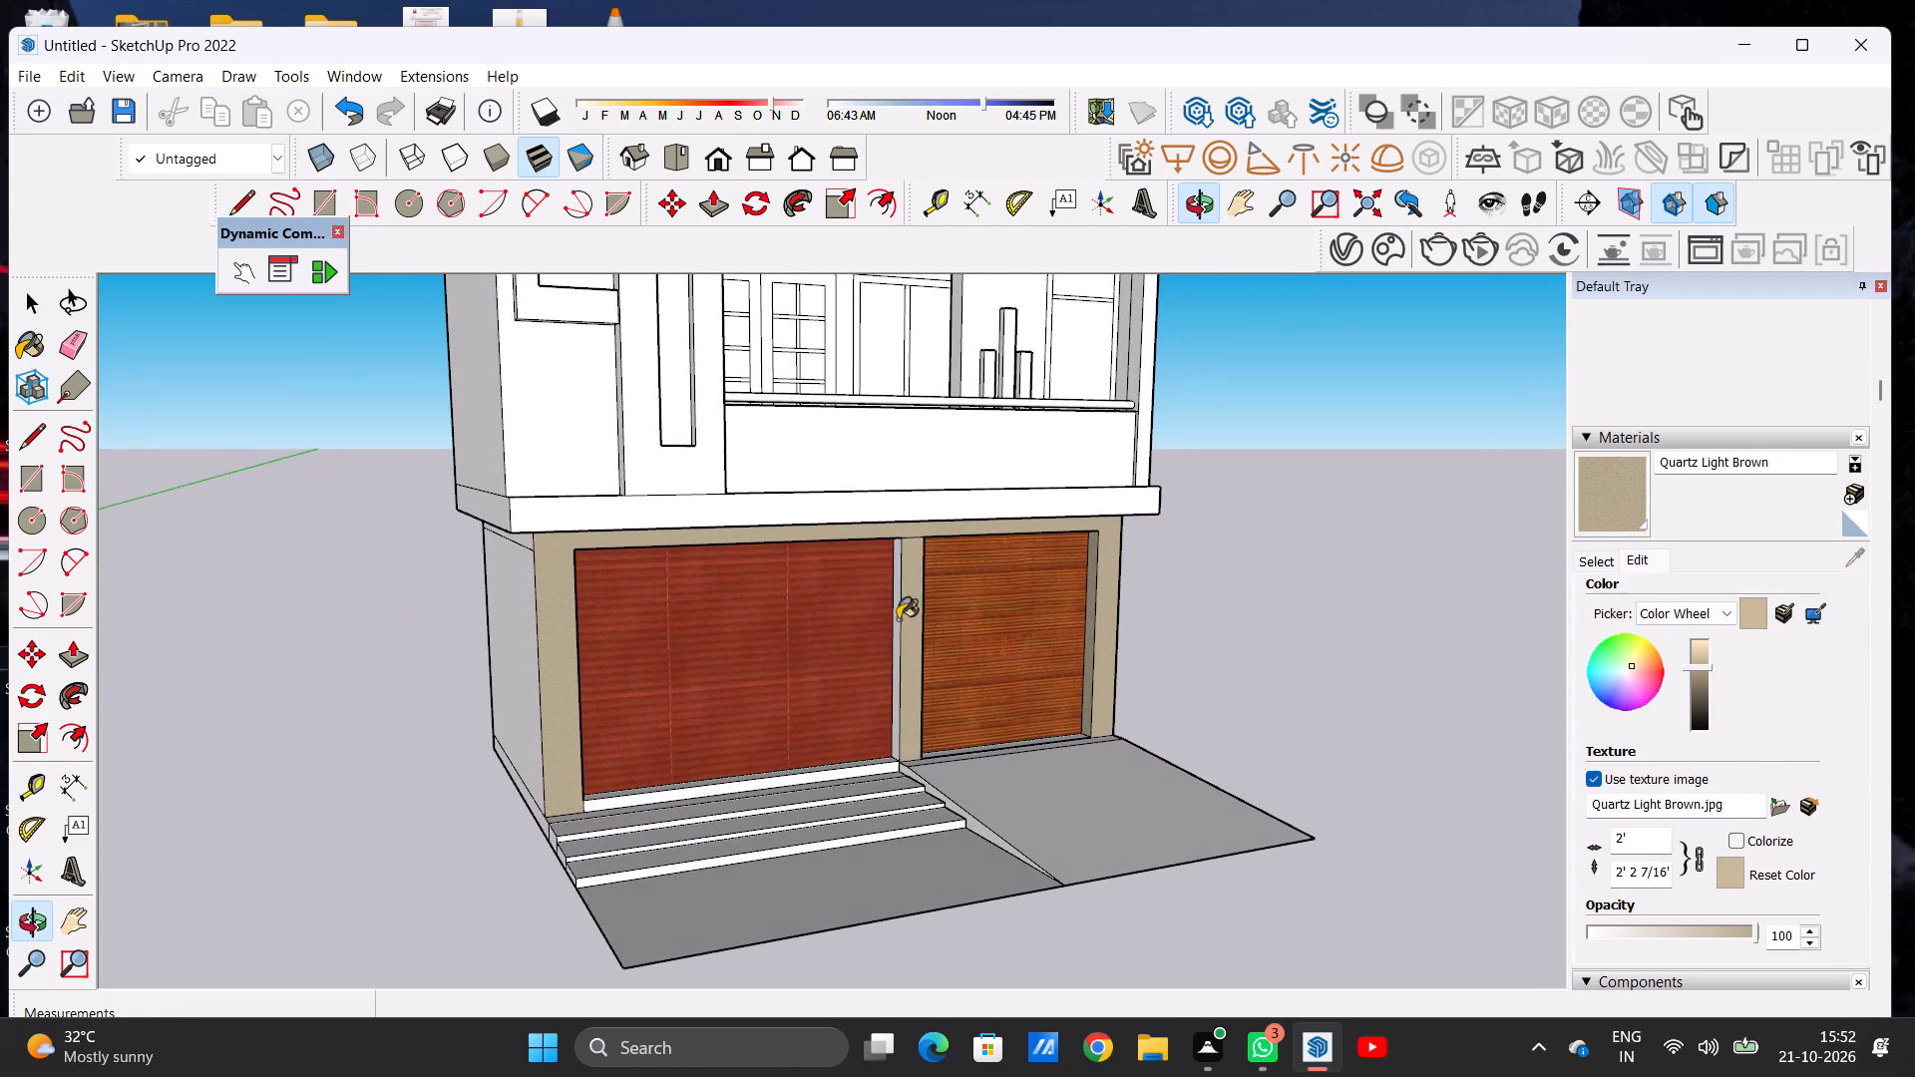
middle_click_drag(896, 619, 934, 605)
scroll(913, 577, "up", 3)
scroll(905, 564, "down", 1)
scroll(905, 564, "up", 9)
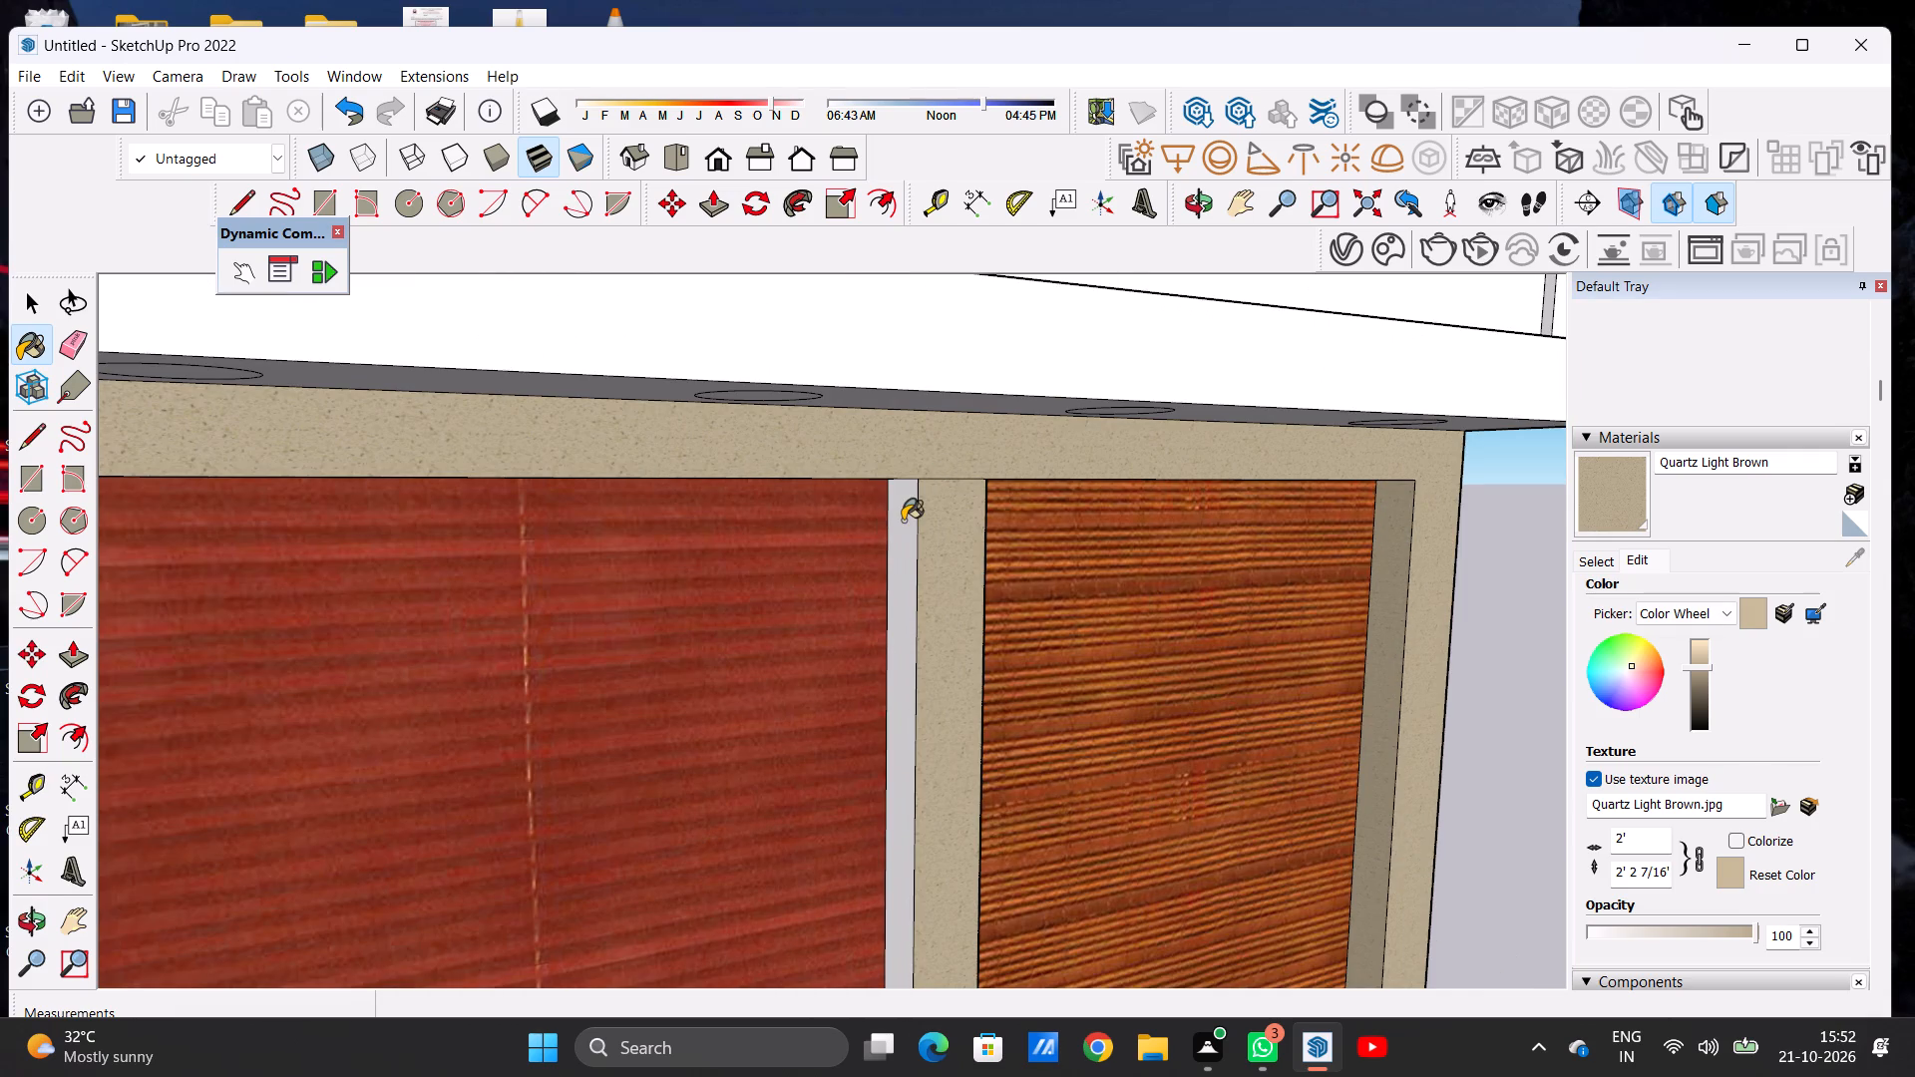
left_click(904, 513)
scroll(834, 579, "down", 15)
middle_click_drag(968, 612, 943, 614)
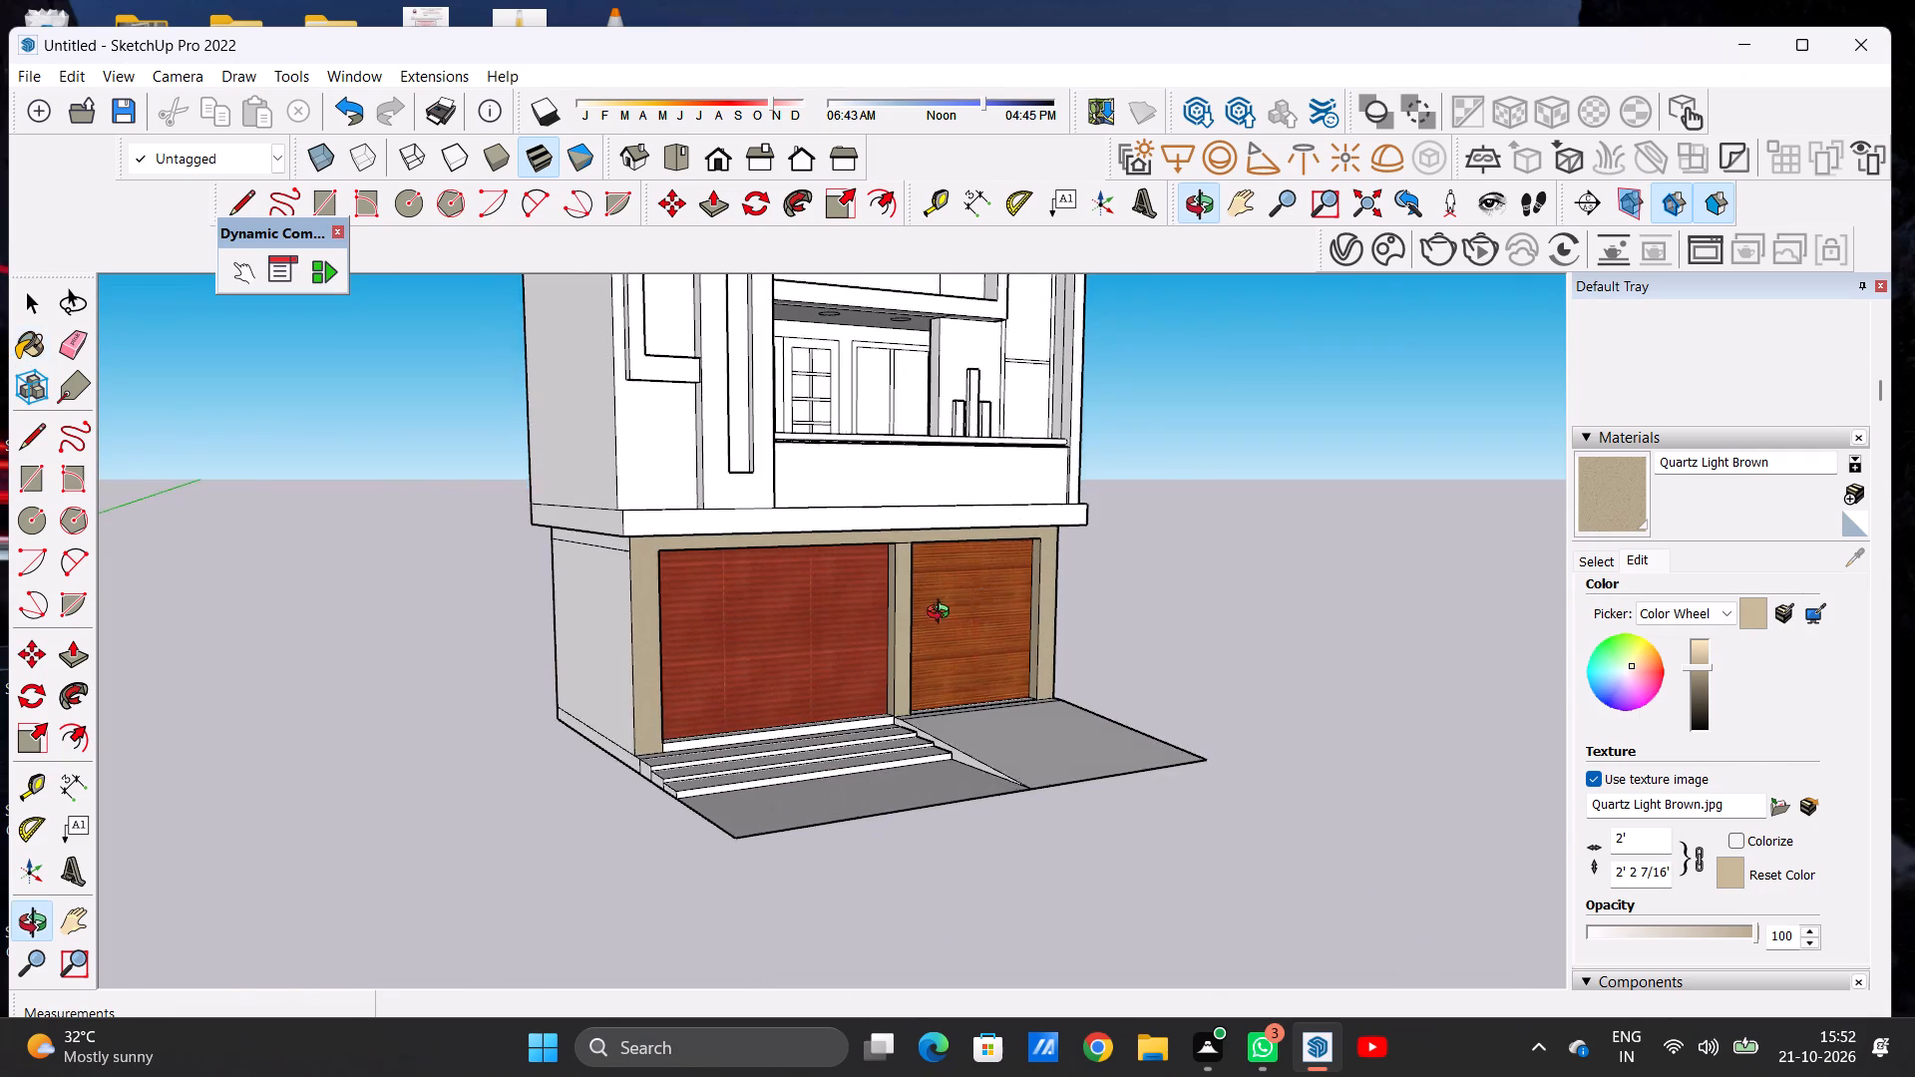
middle_click_drag(943, 614, 375, 603)
scroll(896, 608, "up", 3)
scroll(909, 596, "down", 1)
scroll(909, 596, "up", 9)
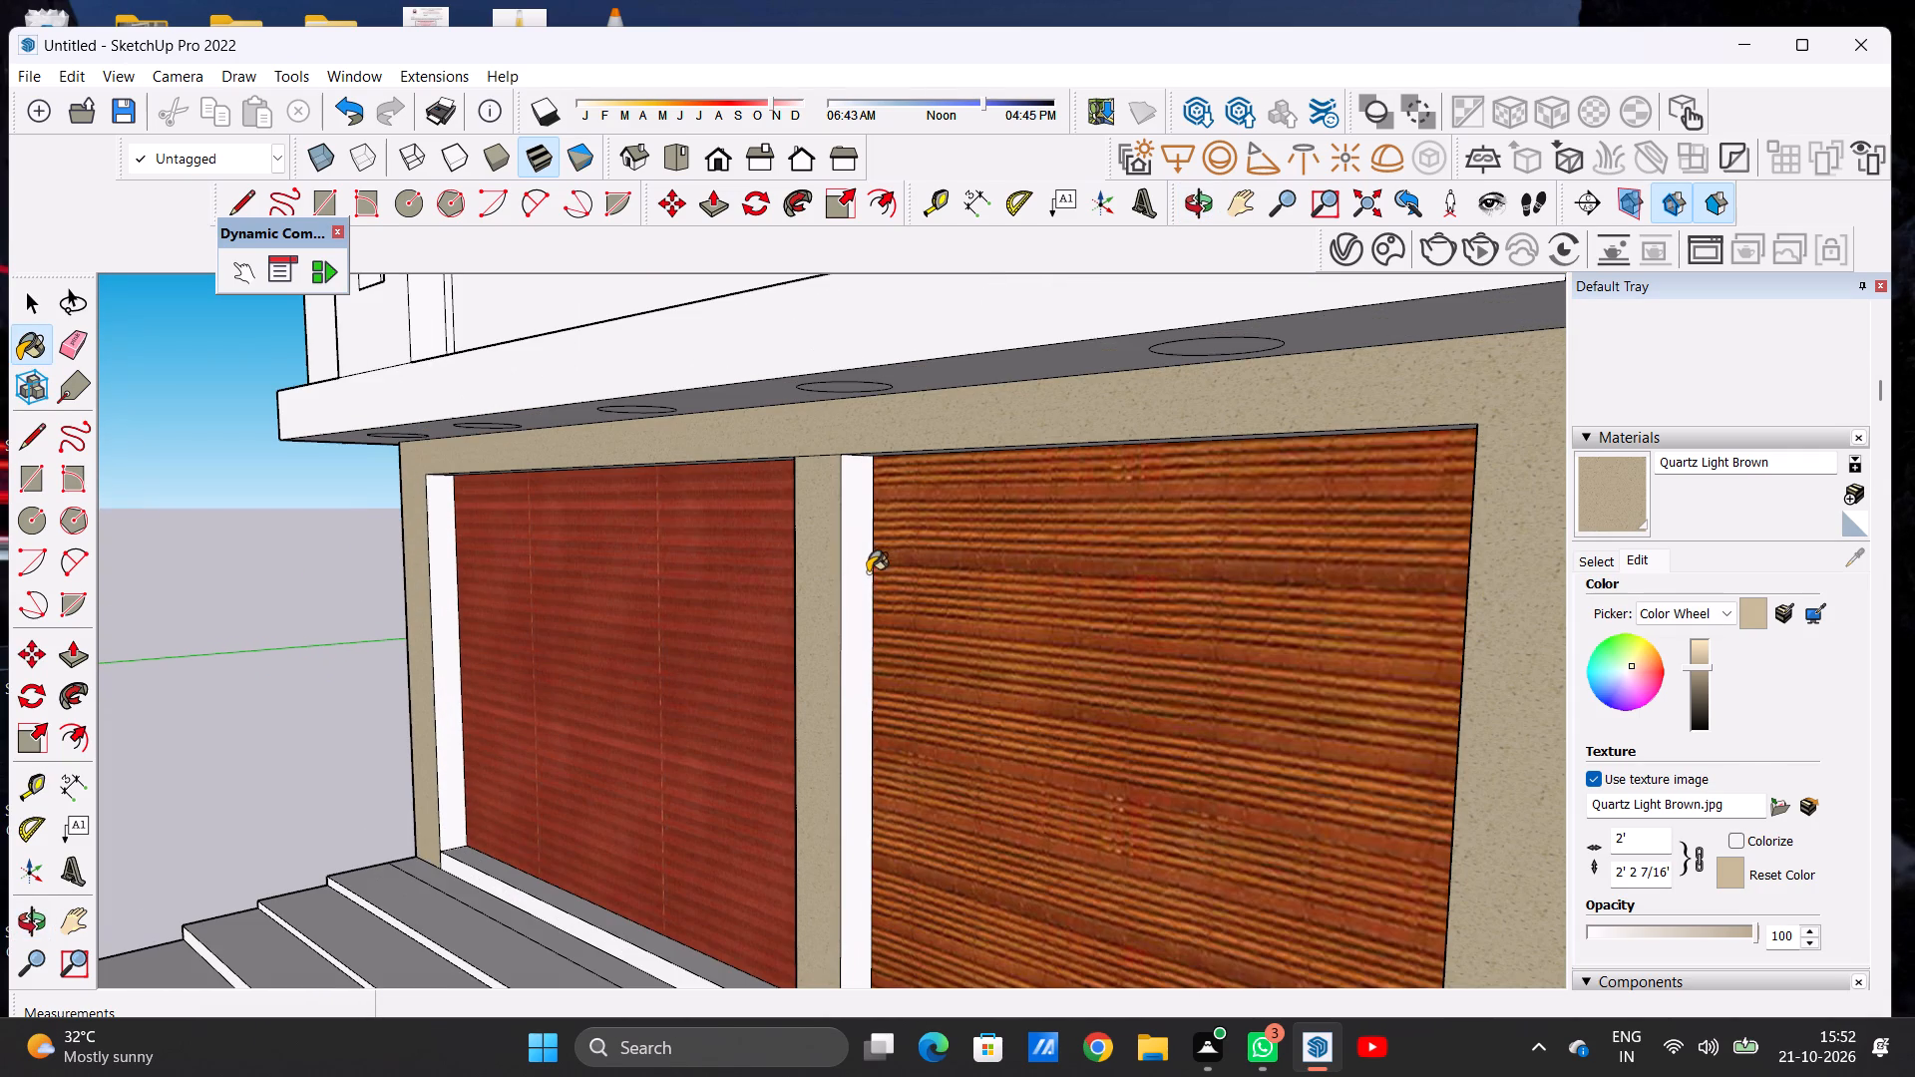
left_click(851, 569)
Paint the outer pillar's inner side face beside the wider red panel with Quartz Light Brown.
scroll(888, 609, "down", 9)
scroll(652, 622, "up", 4)
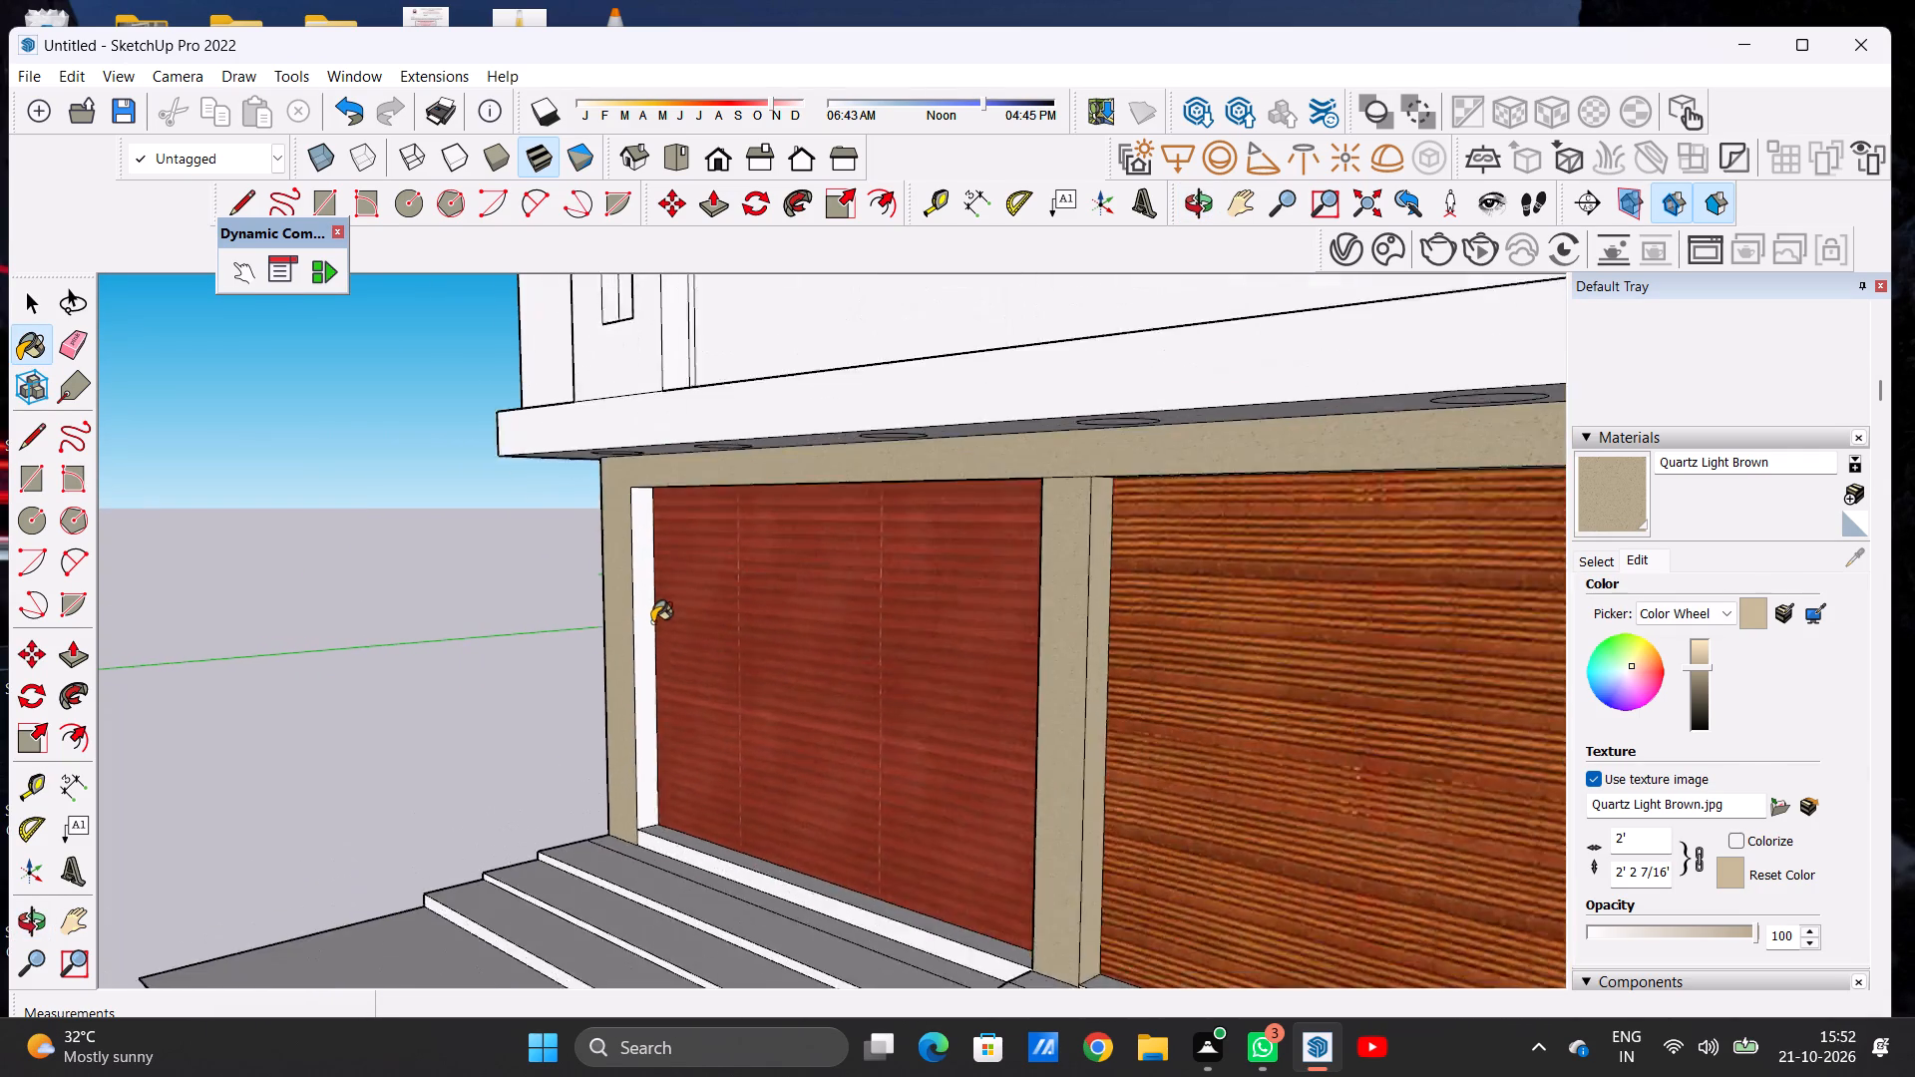
scroll(652, 622, "up", 8)
left_click(638, 549)
Paint the undersides of the frame's top beam above the red and wood panels with Quartz Light Brown.
scroll(661, 625, "down", 2)
scroll(666, 629, "up", 1)
scroll(666, 629, "down", 16)
middle_click_drag(594, 609, 1141, 639)
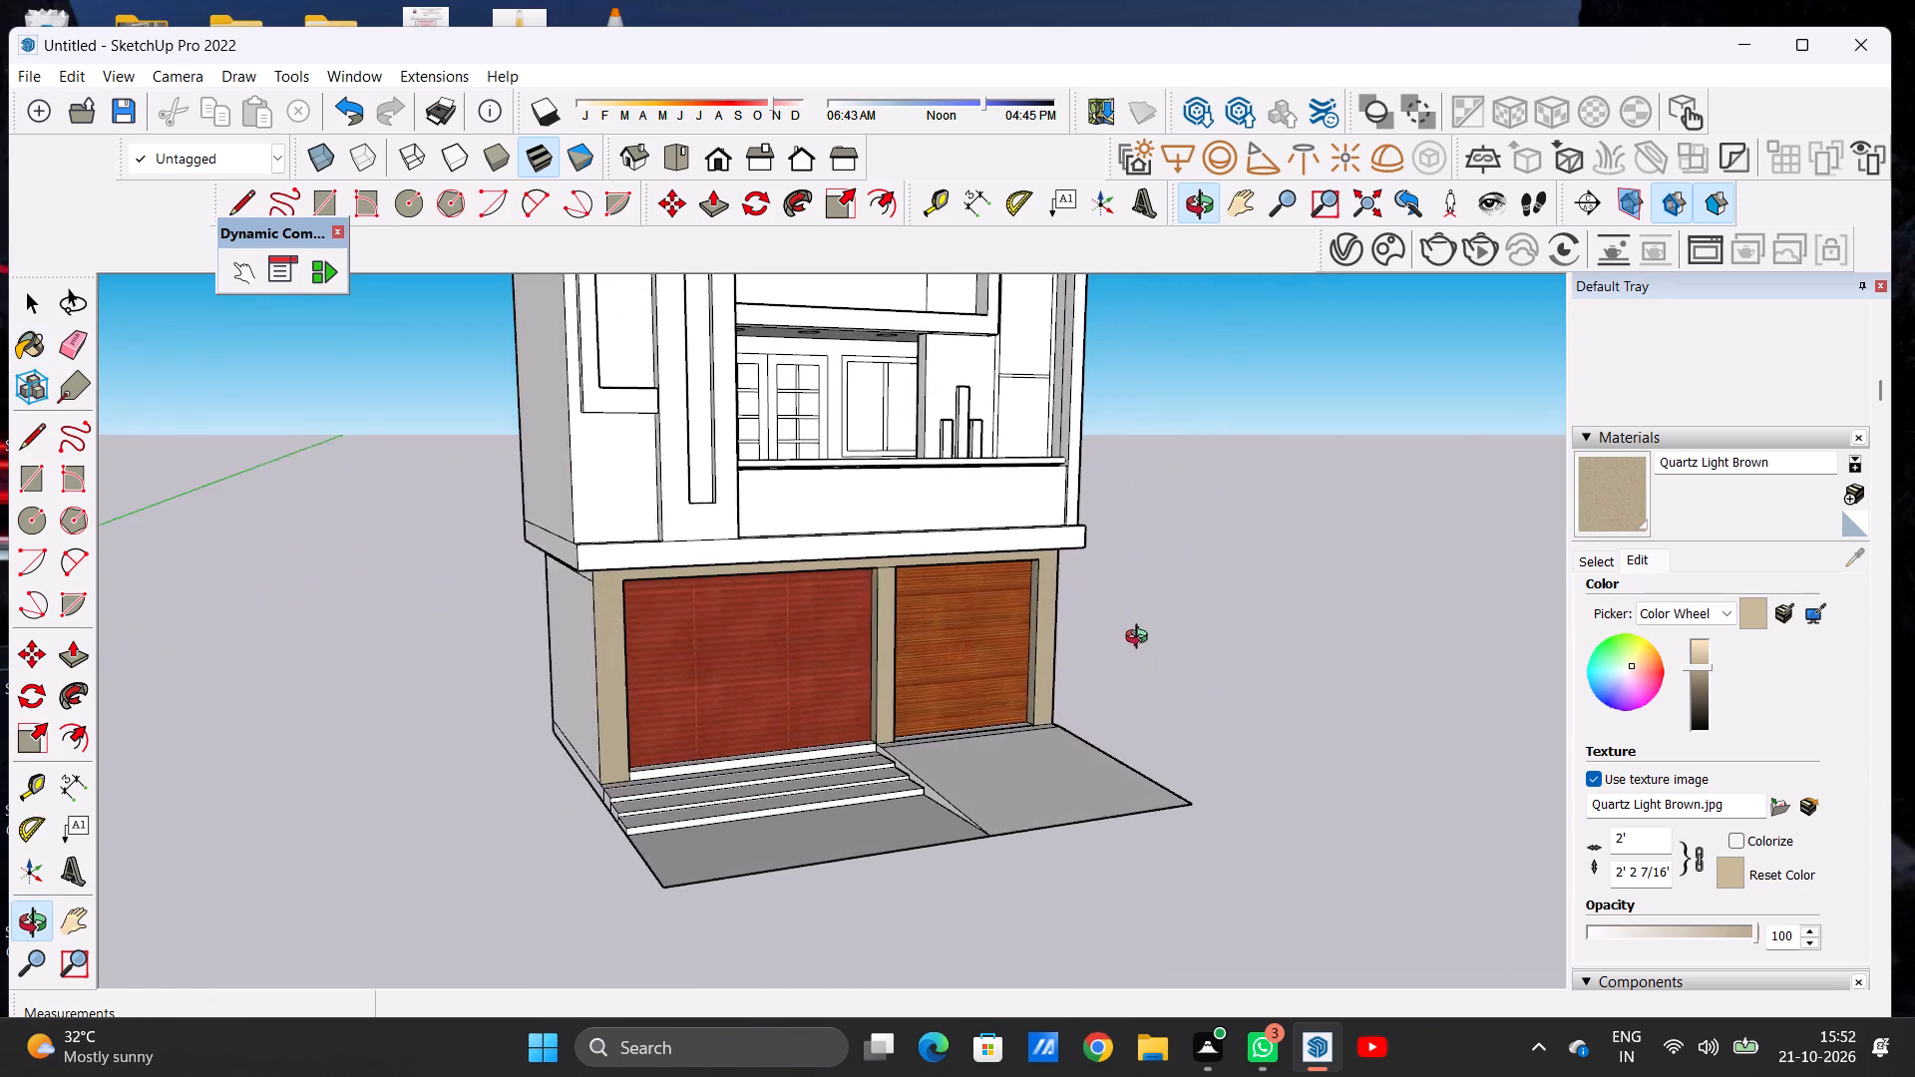
middle_click_drag(1141, 639, 854, 573)
scroll(856, 571, "up", 13)
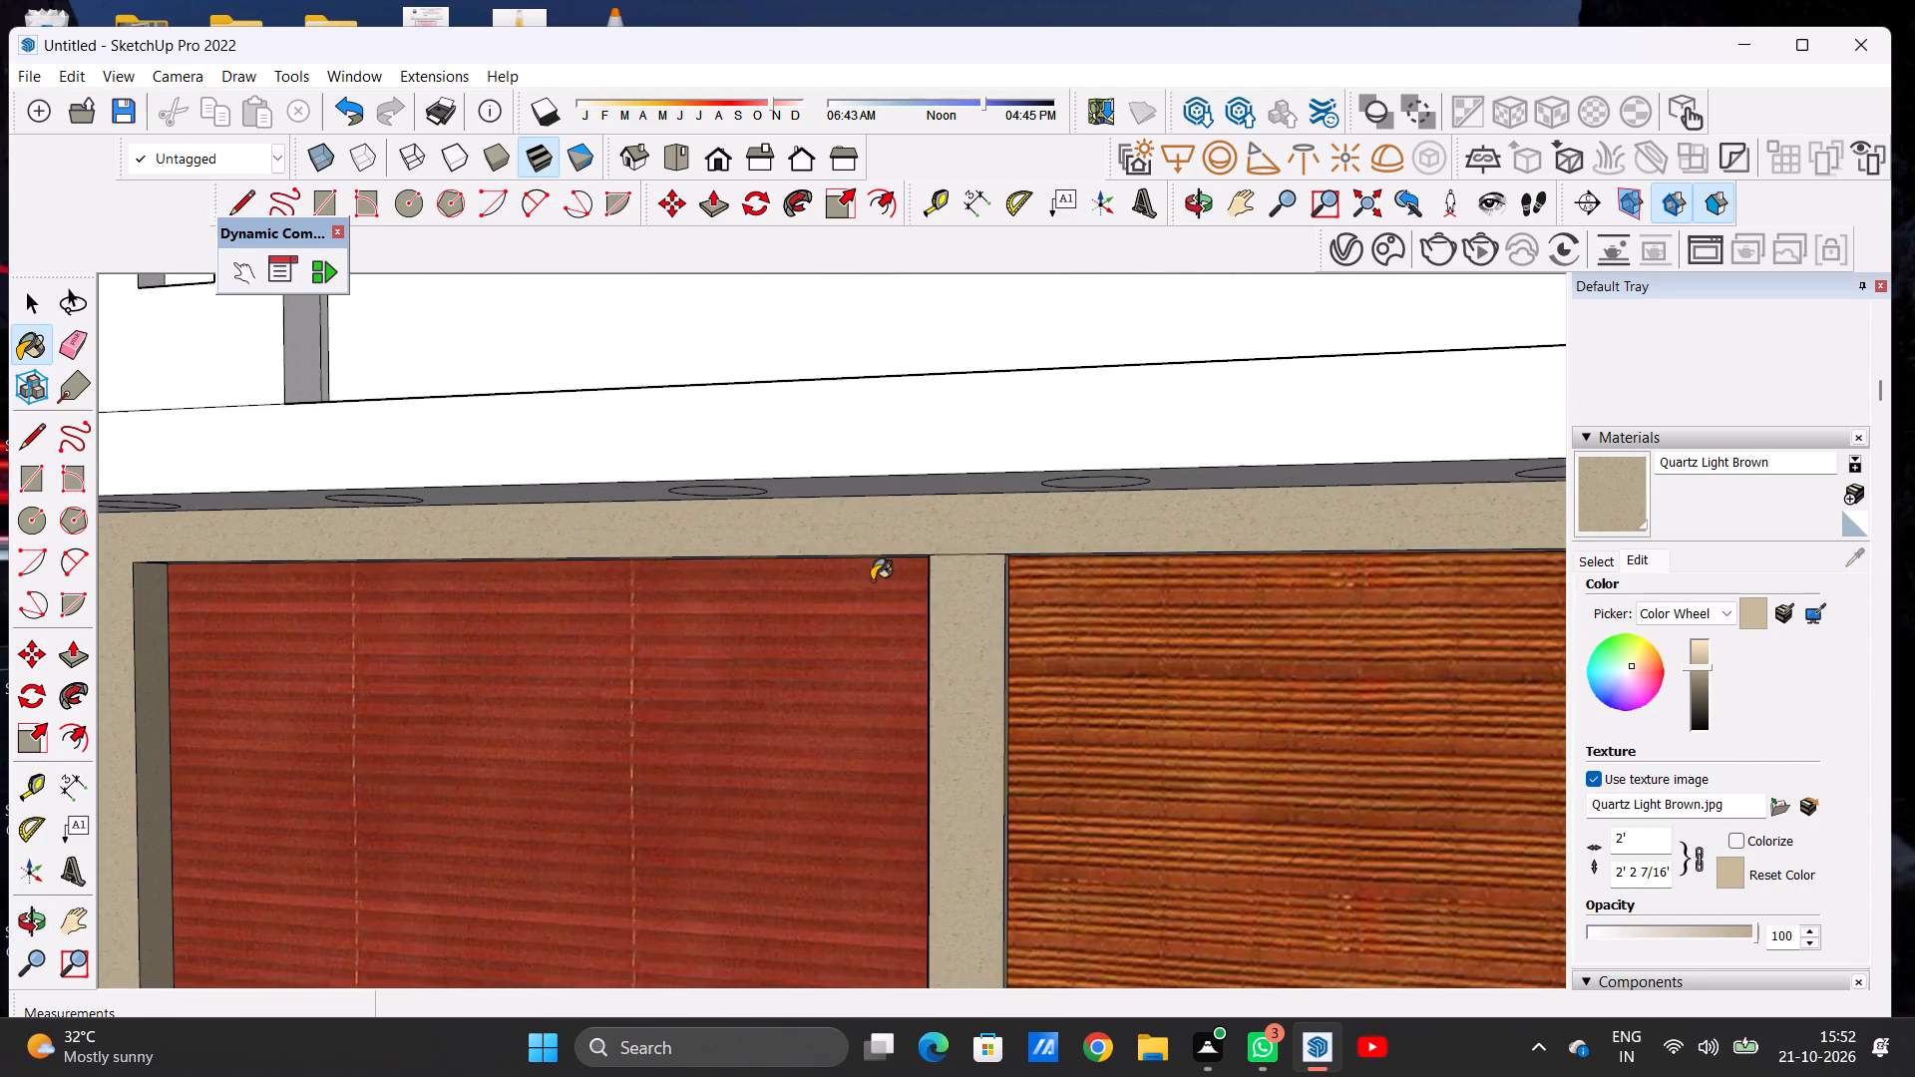
middle_click_drag(909, 623, 931, 403)
scroll(957, 494, "up", 8)
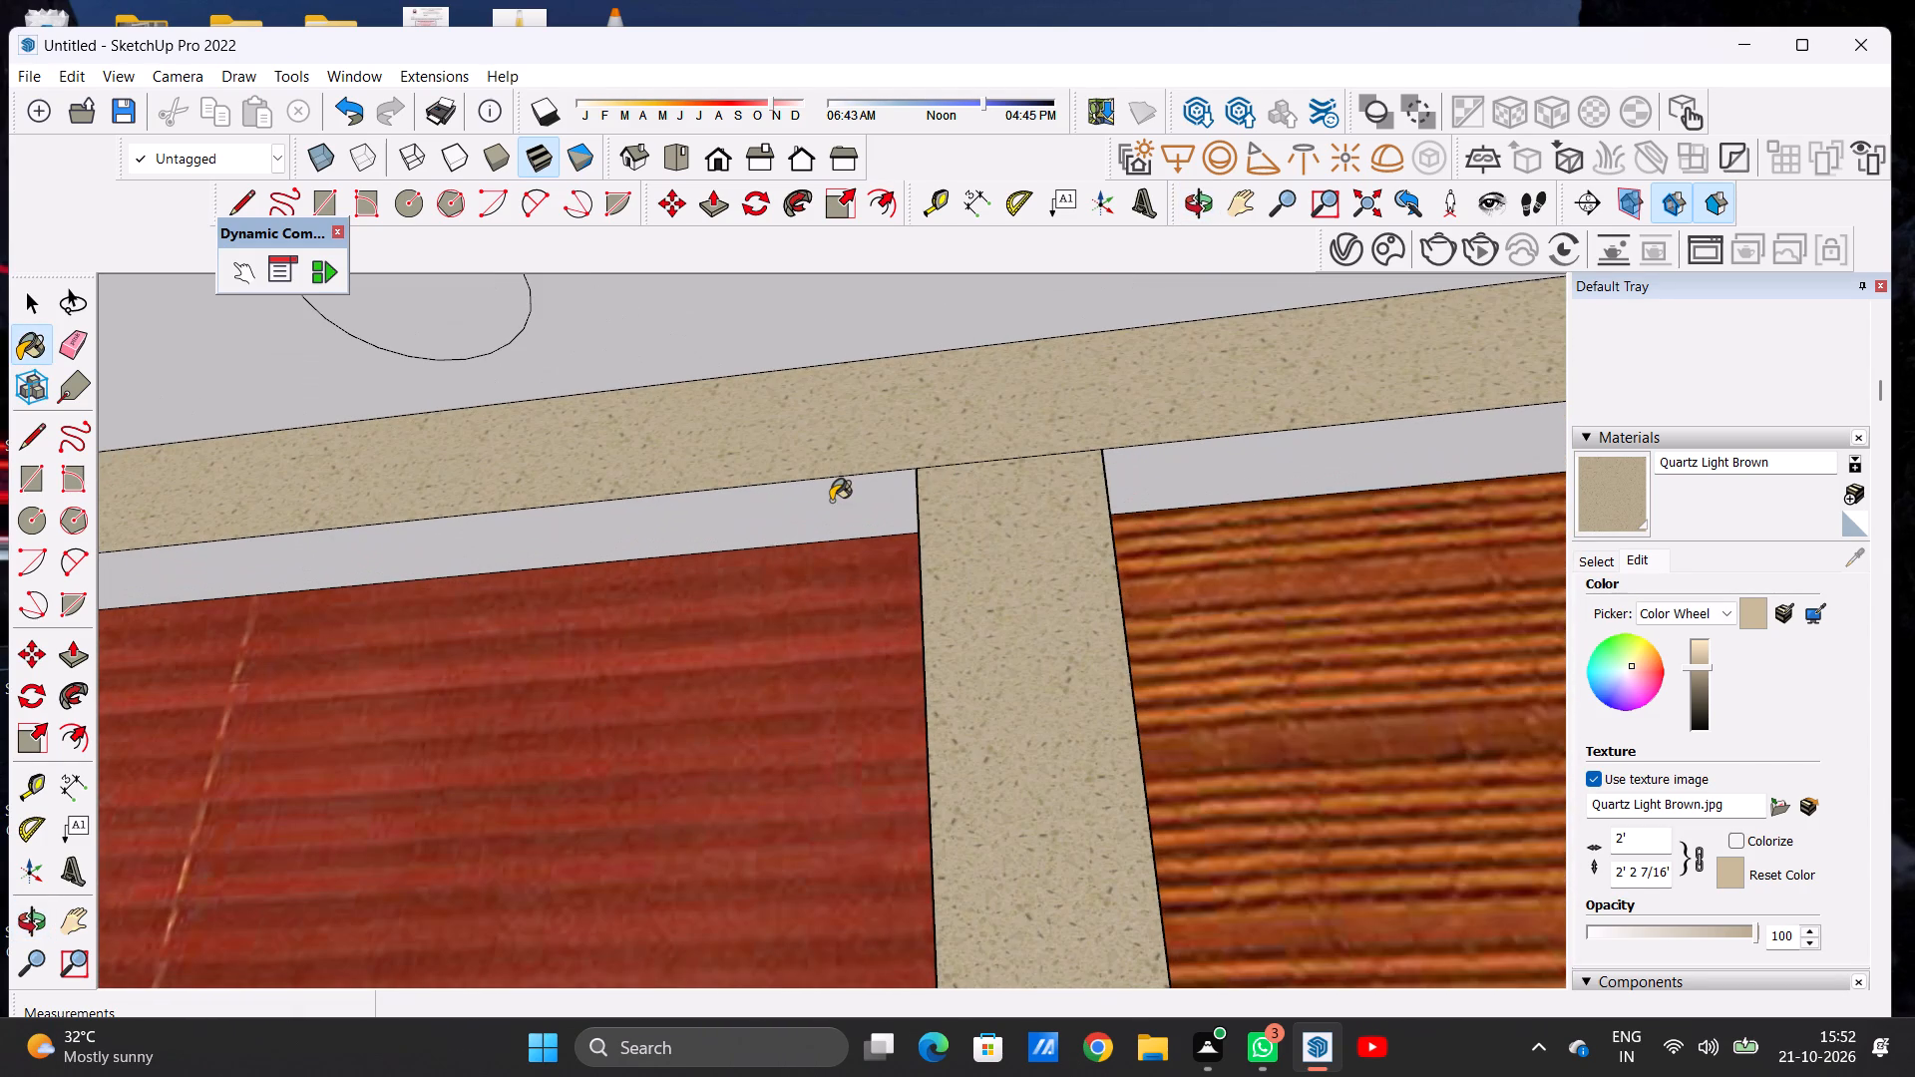
left_click(831, 501)
left_click(1126, 500)
Review the painted ground-floor frame up close and against the whole front elevation.
scroll(706, 645, "down", 7)
scroll(776, 651, "up", 1)
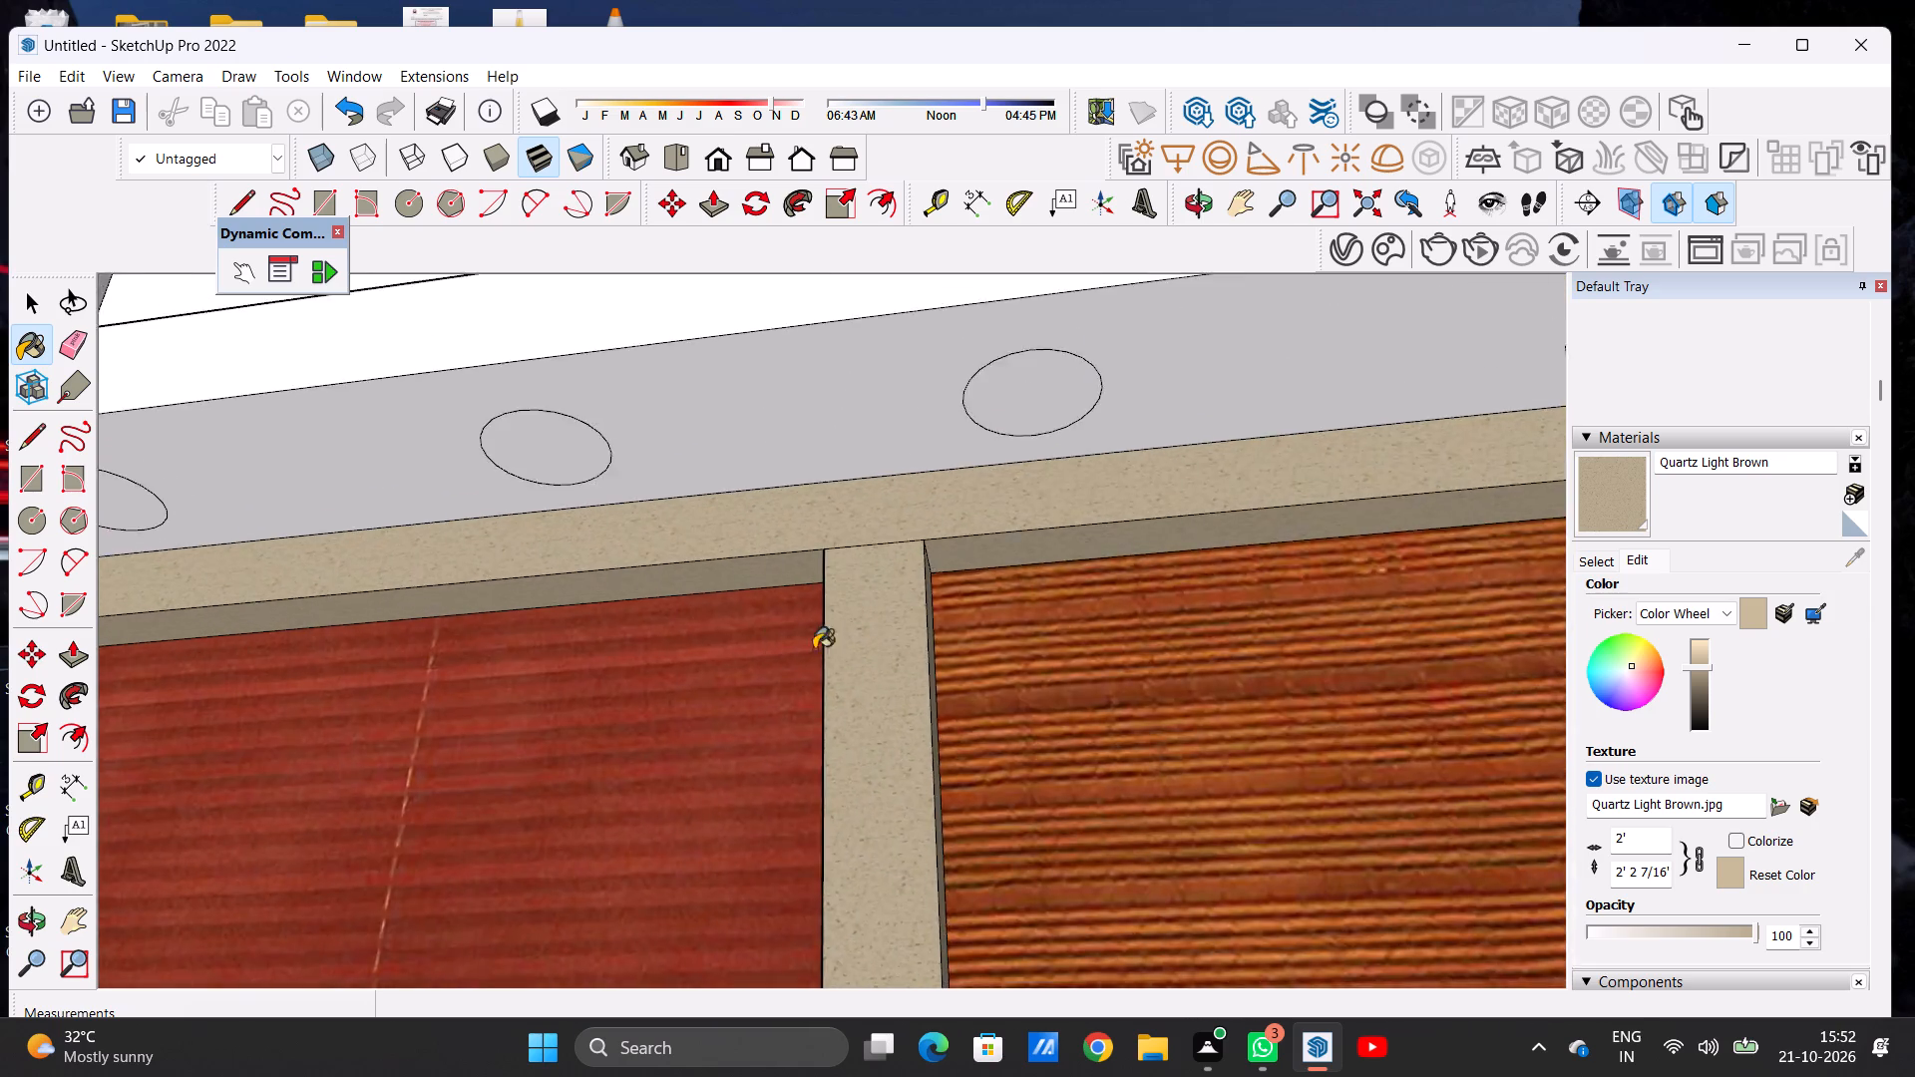
scroll(854, 647, "down", 14)
middle_click_drag(839, 658, 917, 873)
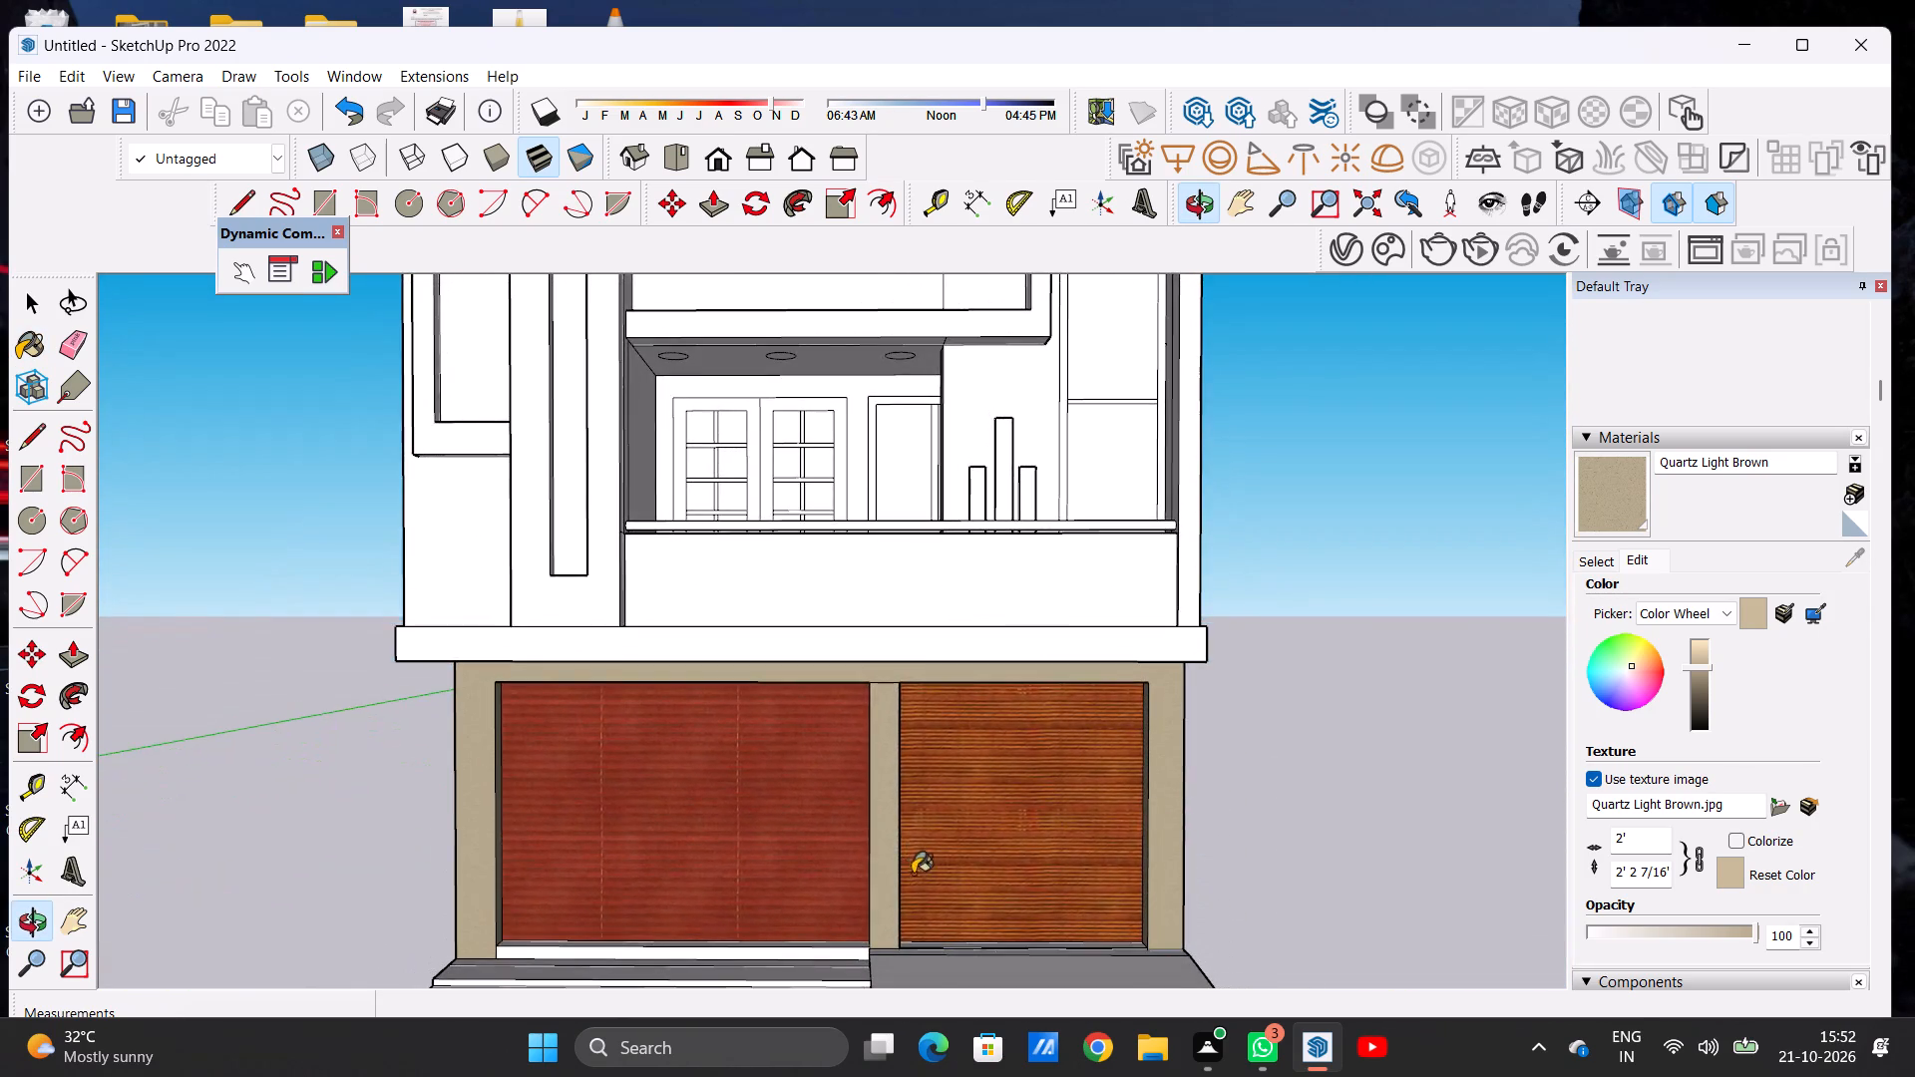
scroll(772, 564, "down", 7)
middle_click(784, 612)
scroll(795, 642, "up", 2)
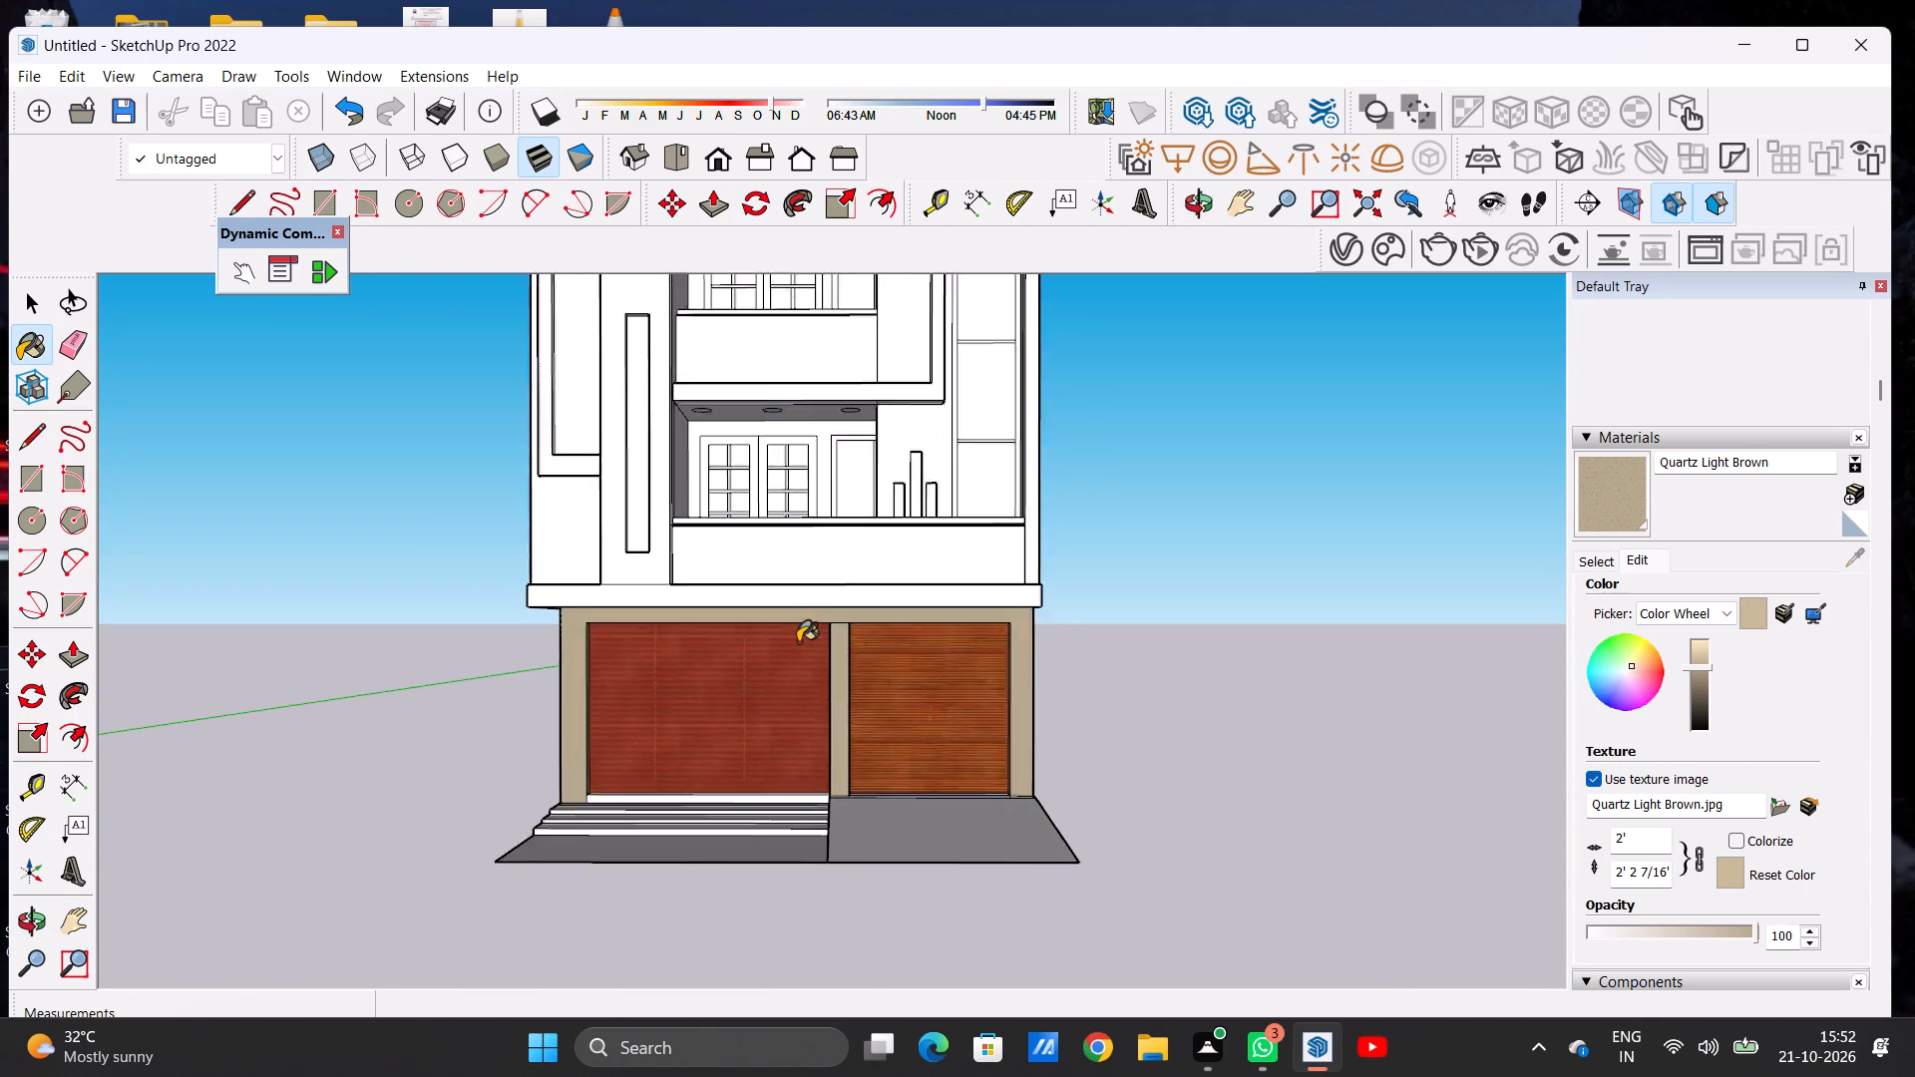
scroll(798, 642, "up", 2)
key("space")
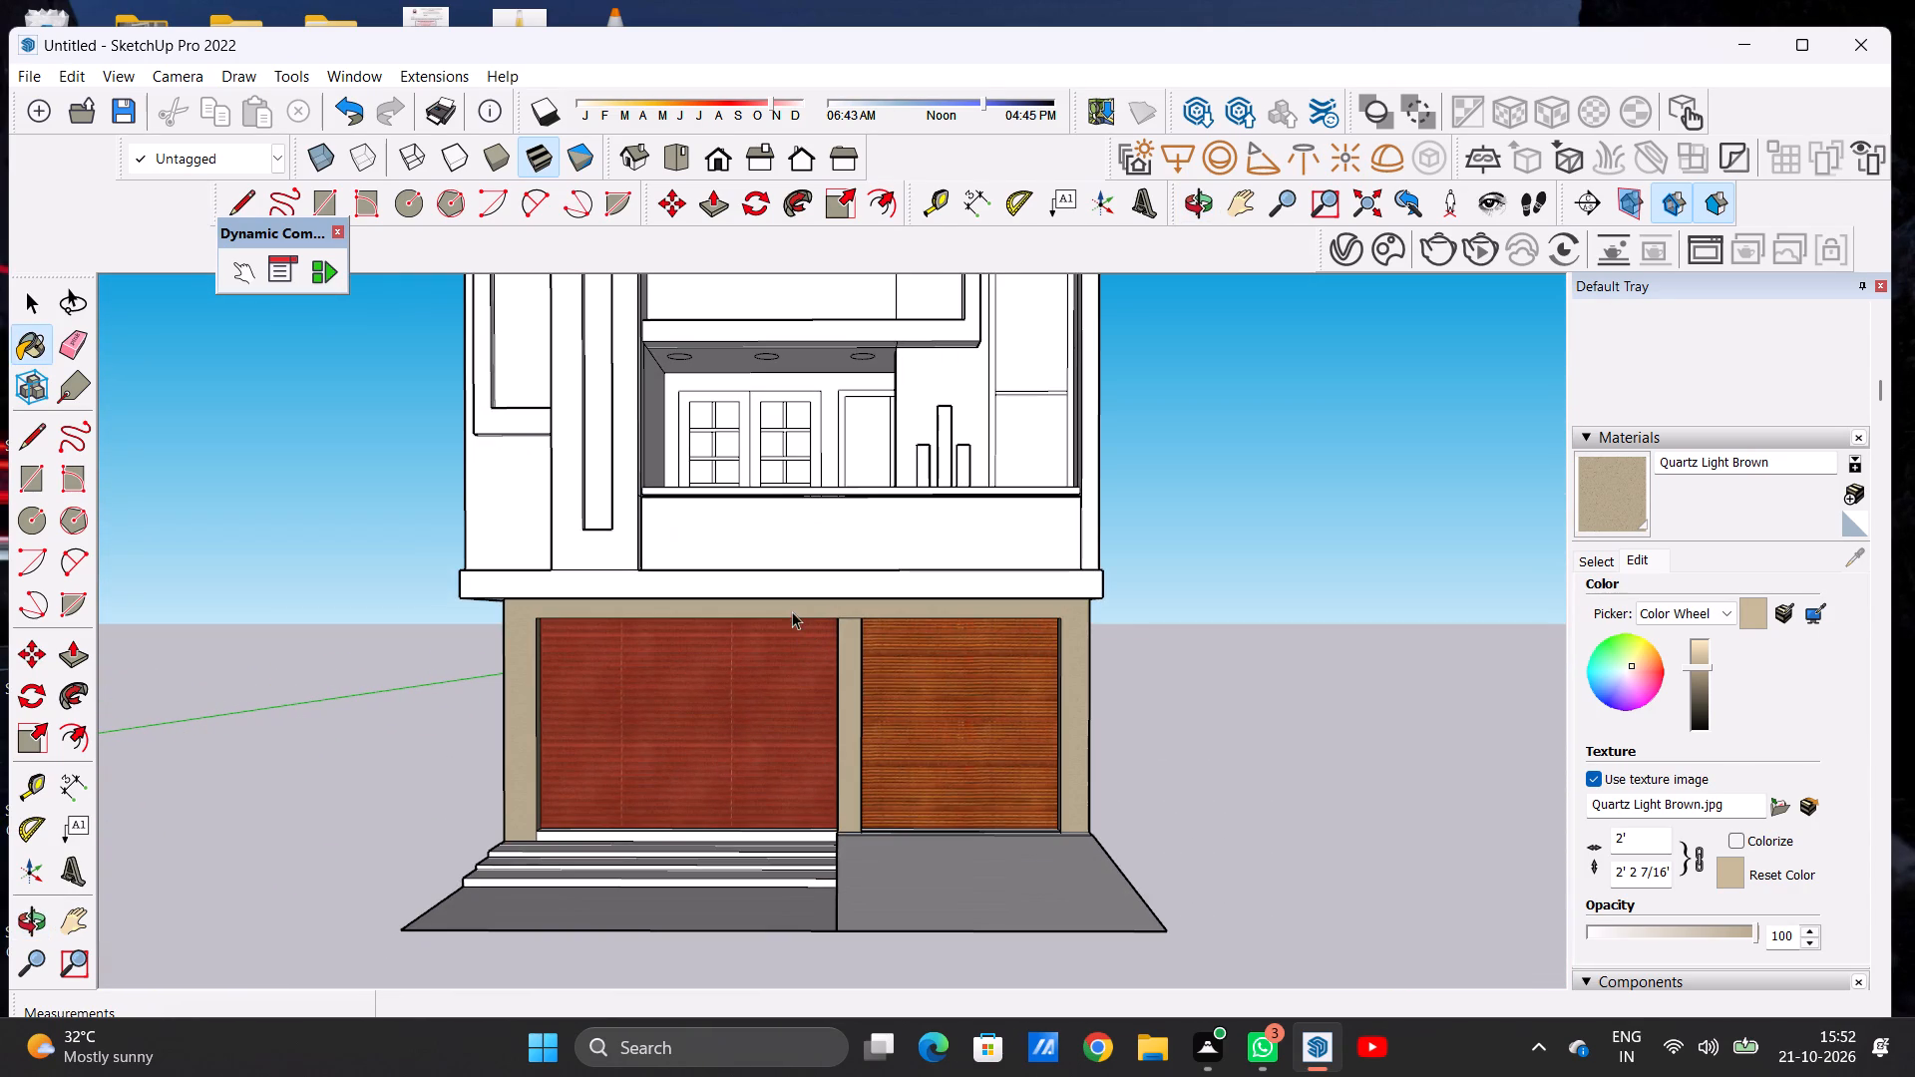
scroll(837, 686, "down", 8)
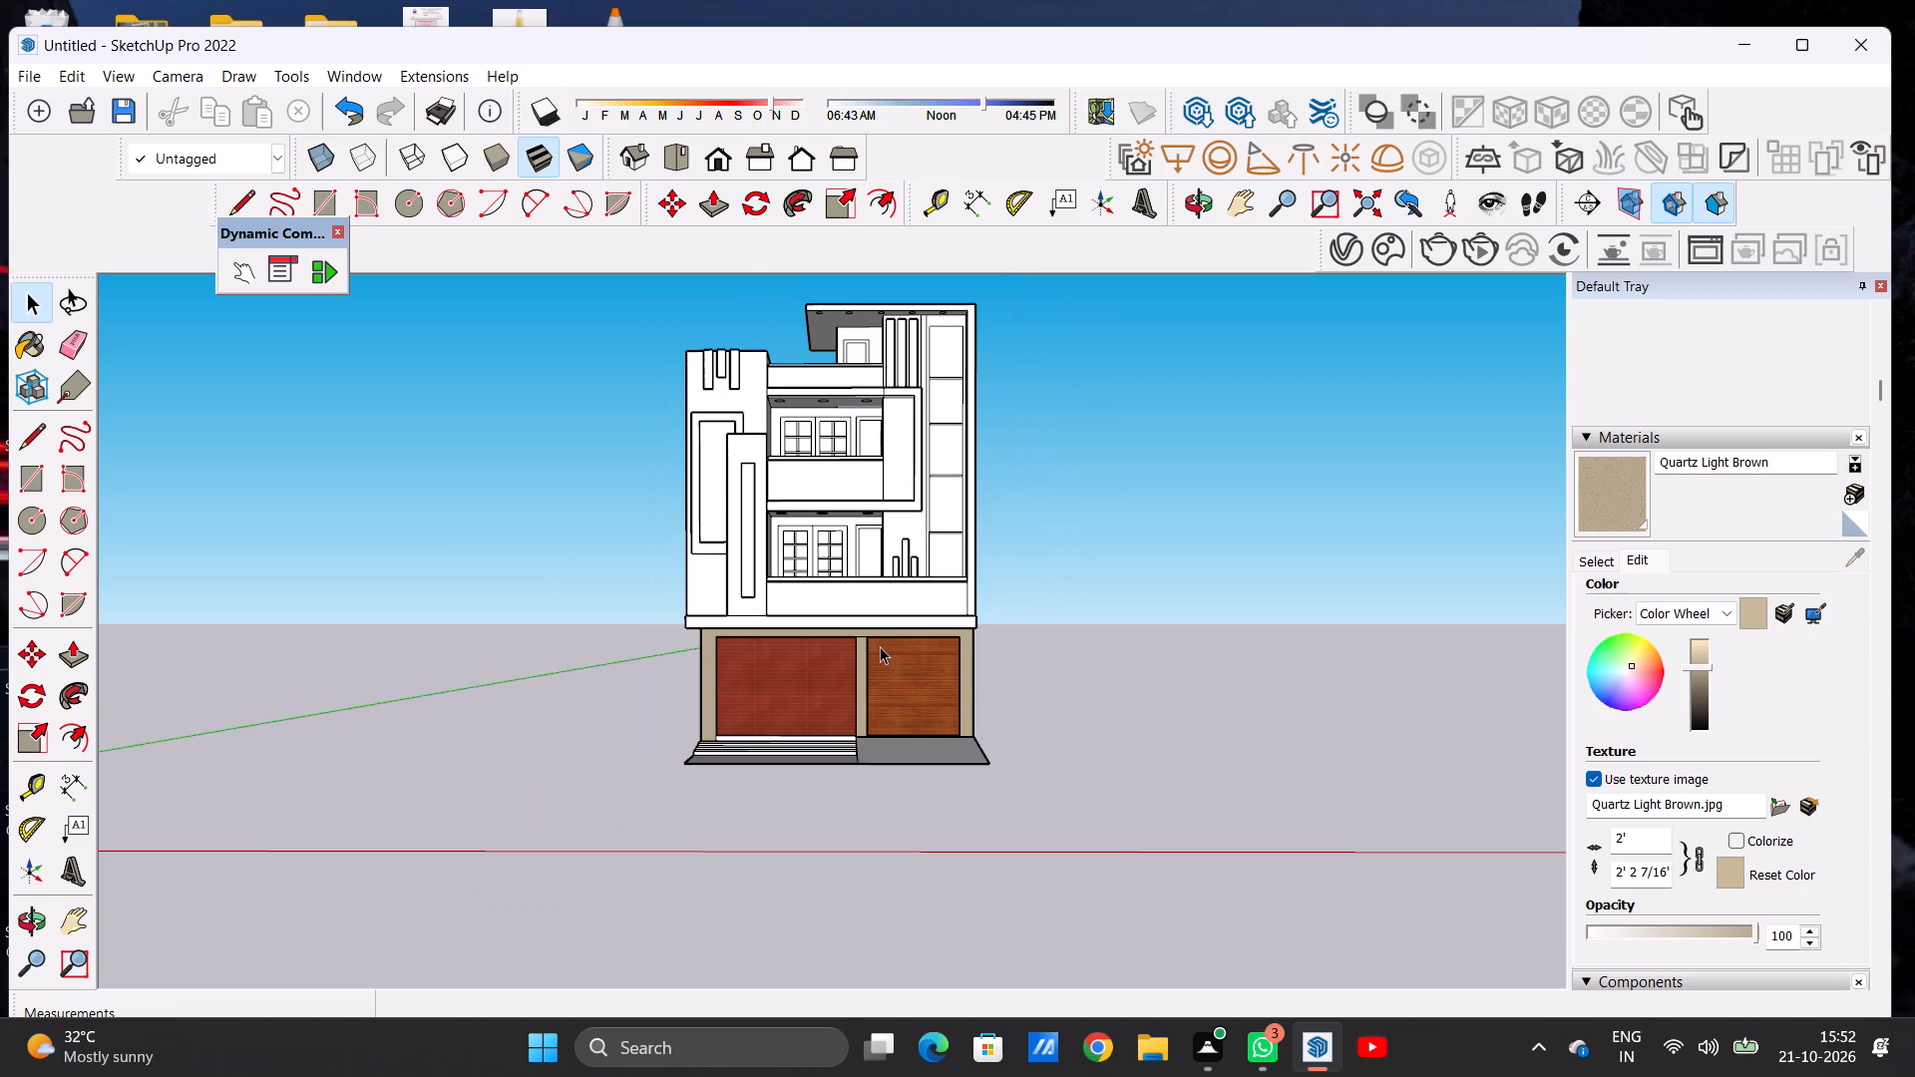
middle_click(806, 634)
scroll(905, 657, "up", 6)
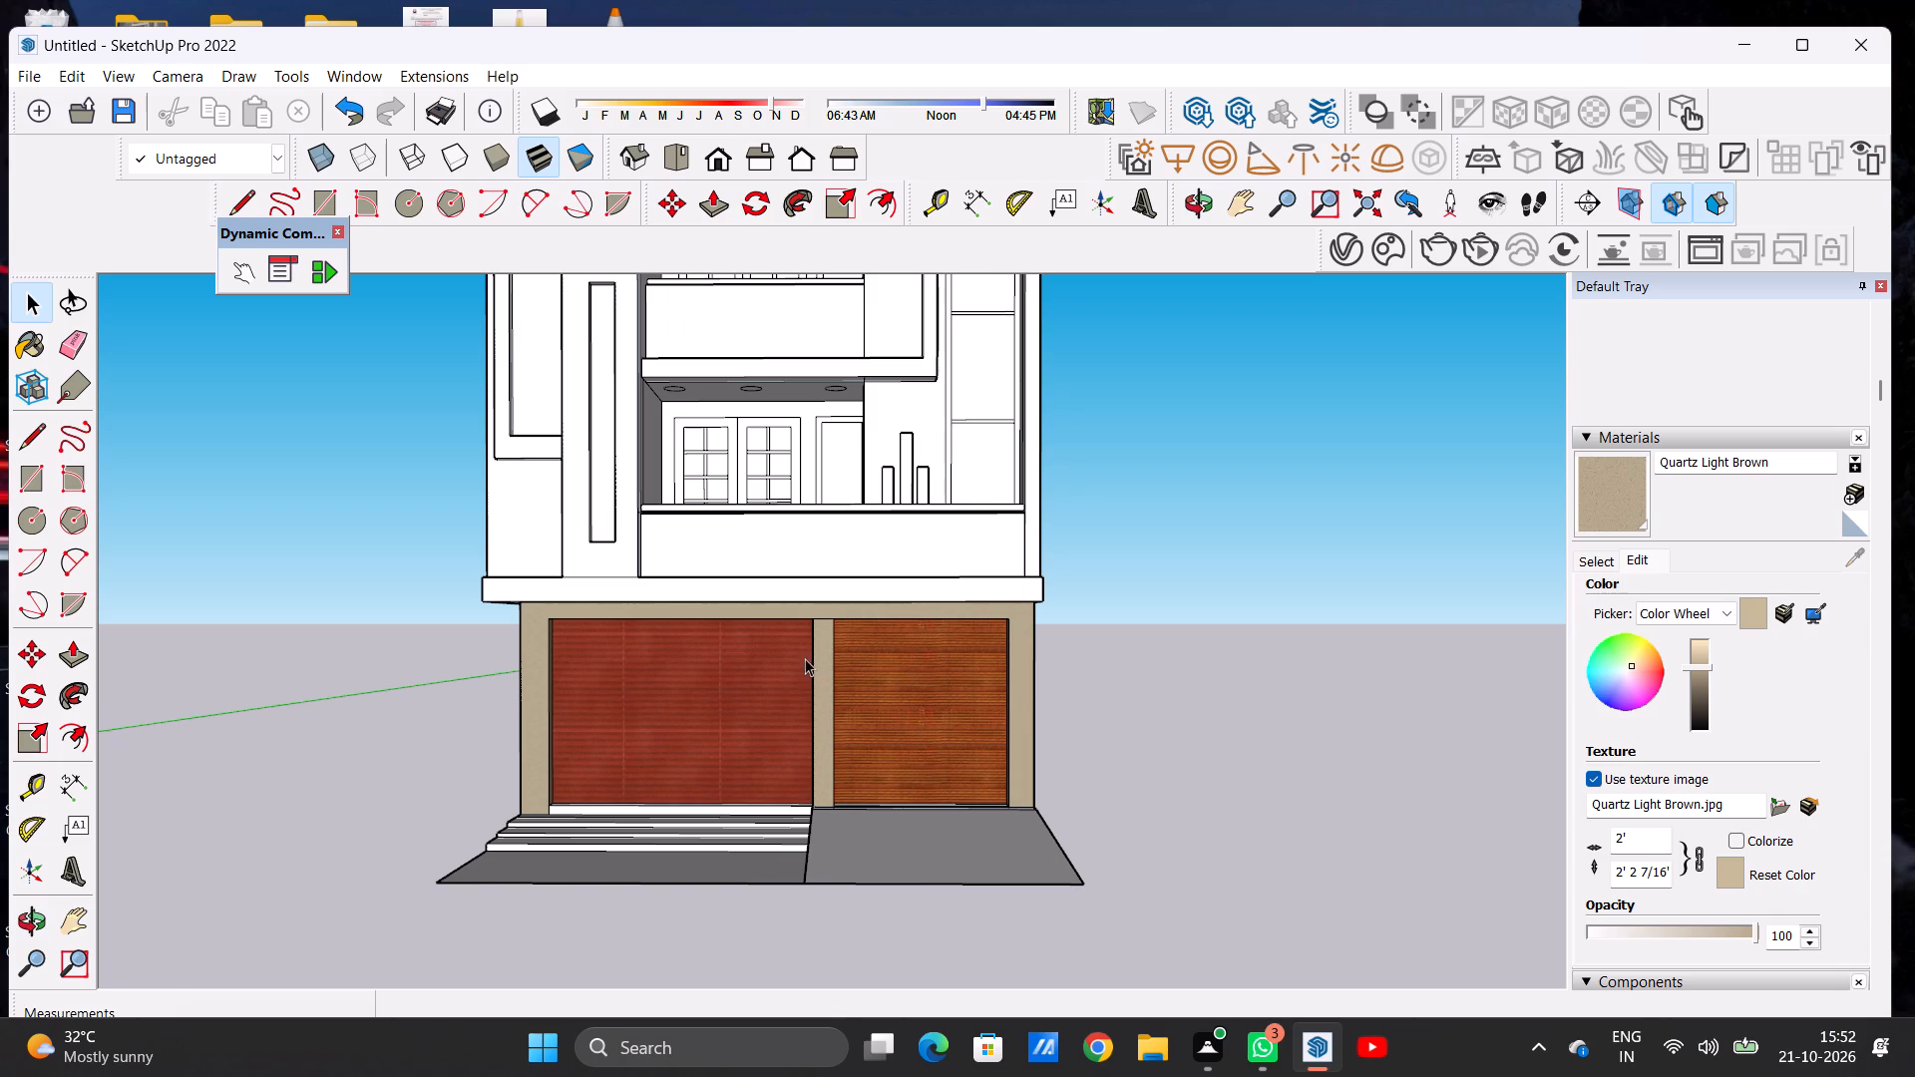
Examine the front elevation as a whole and the unpainted upper storeys above the ground floor.
middle_click_drag(791, 693, 796, 697)
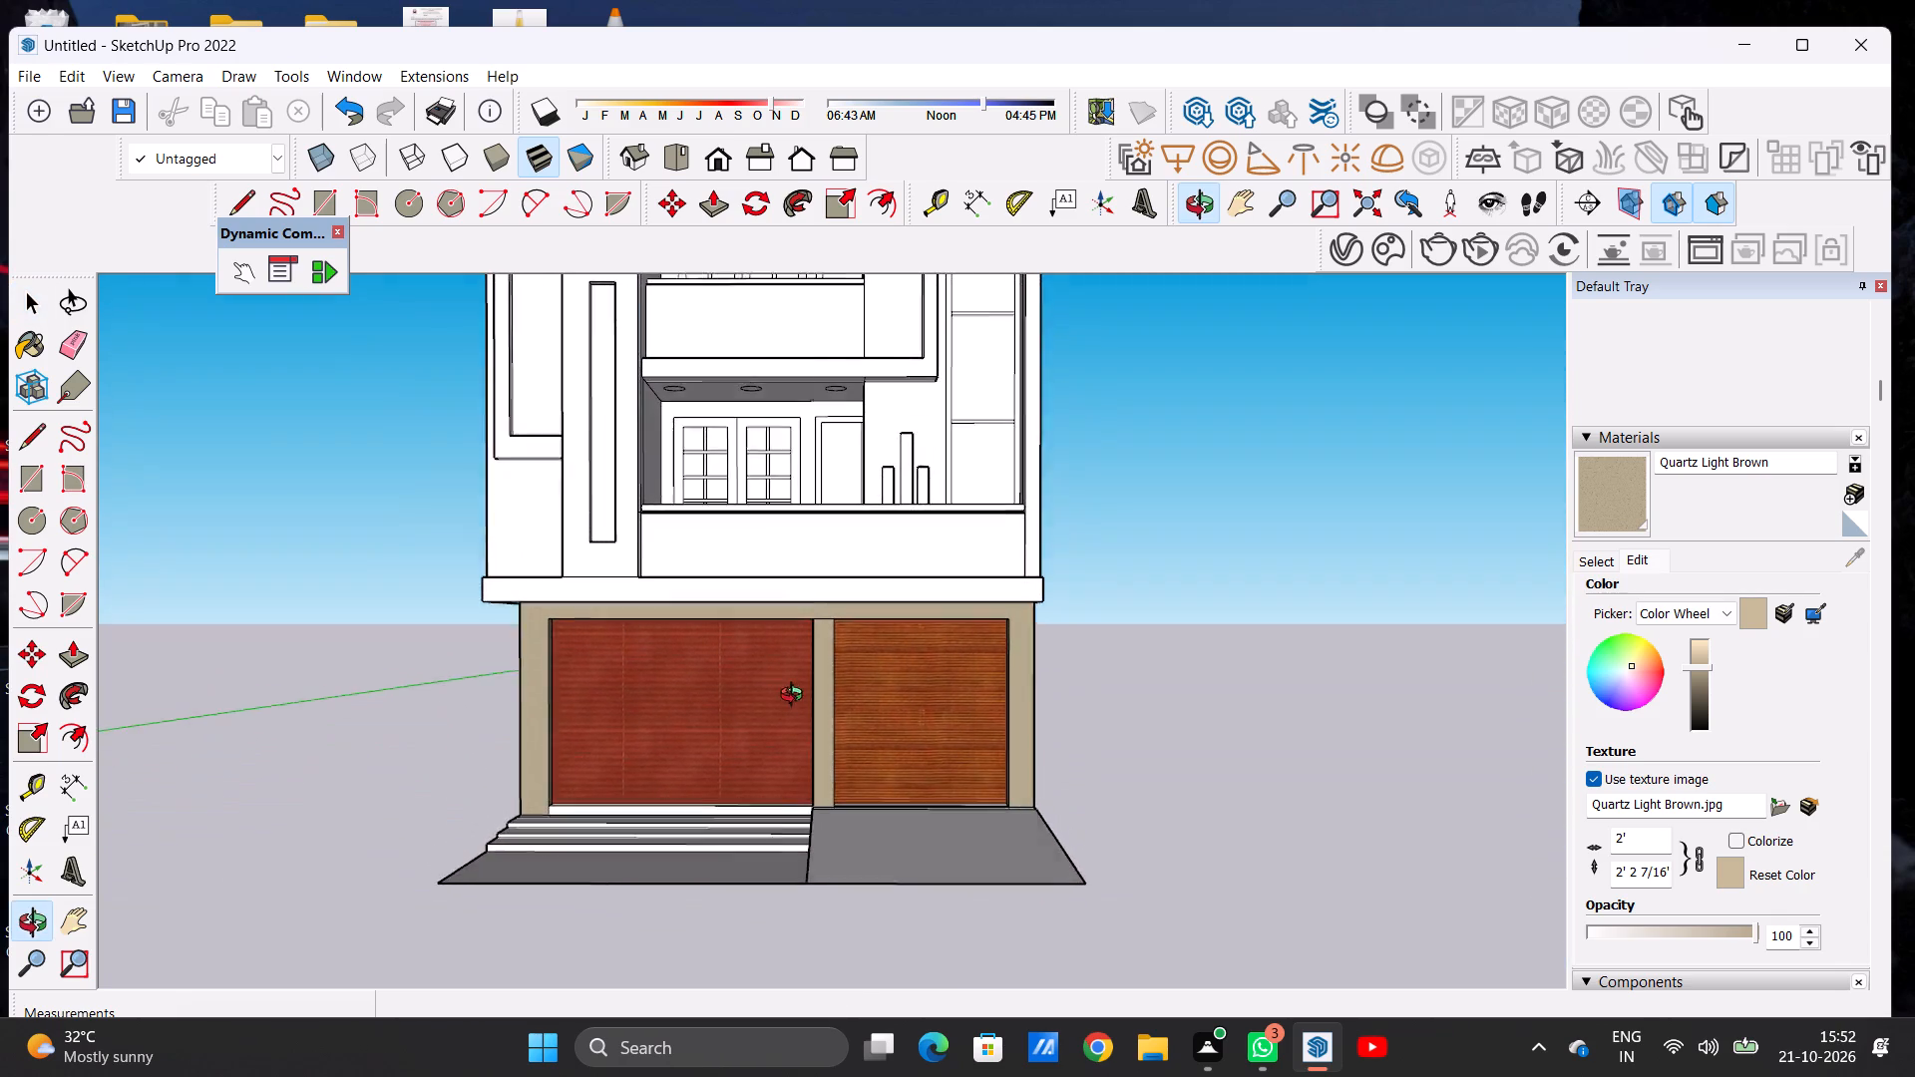
middle_click_drag(796, 697, 800, 716)
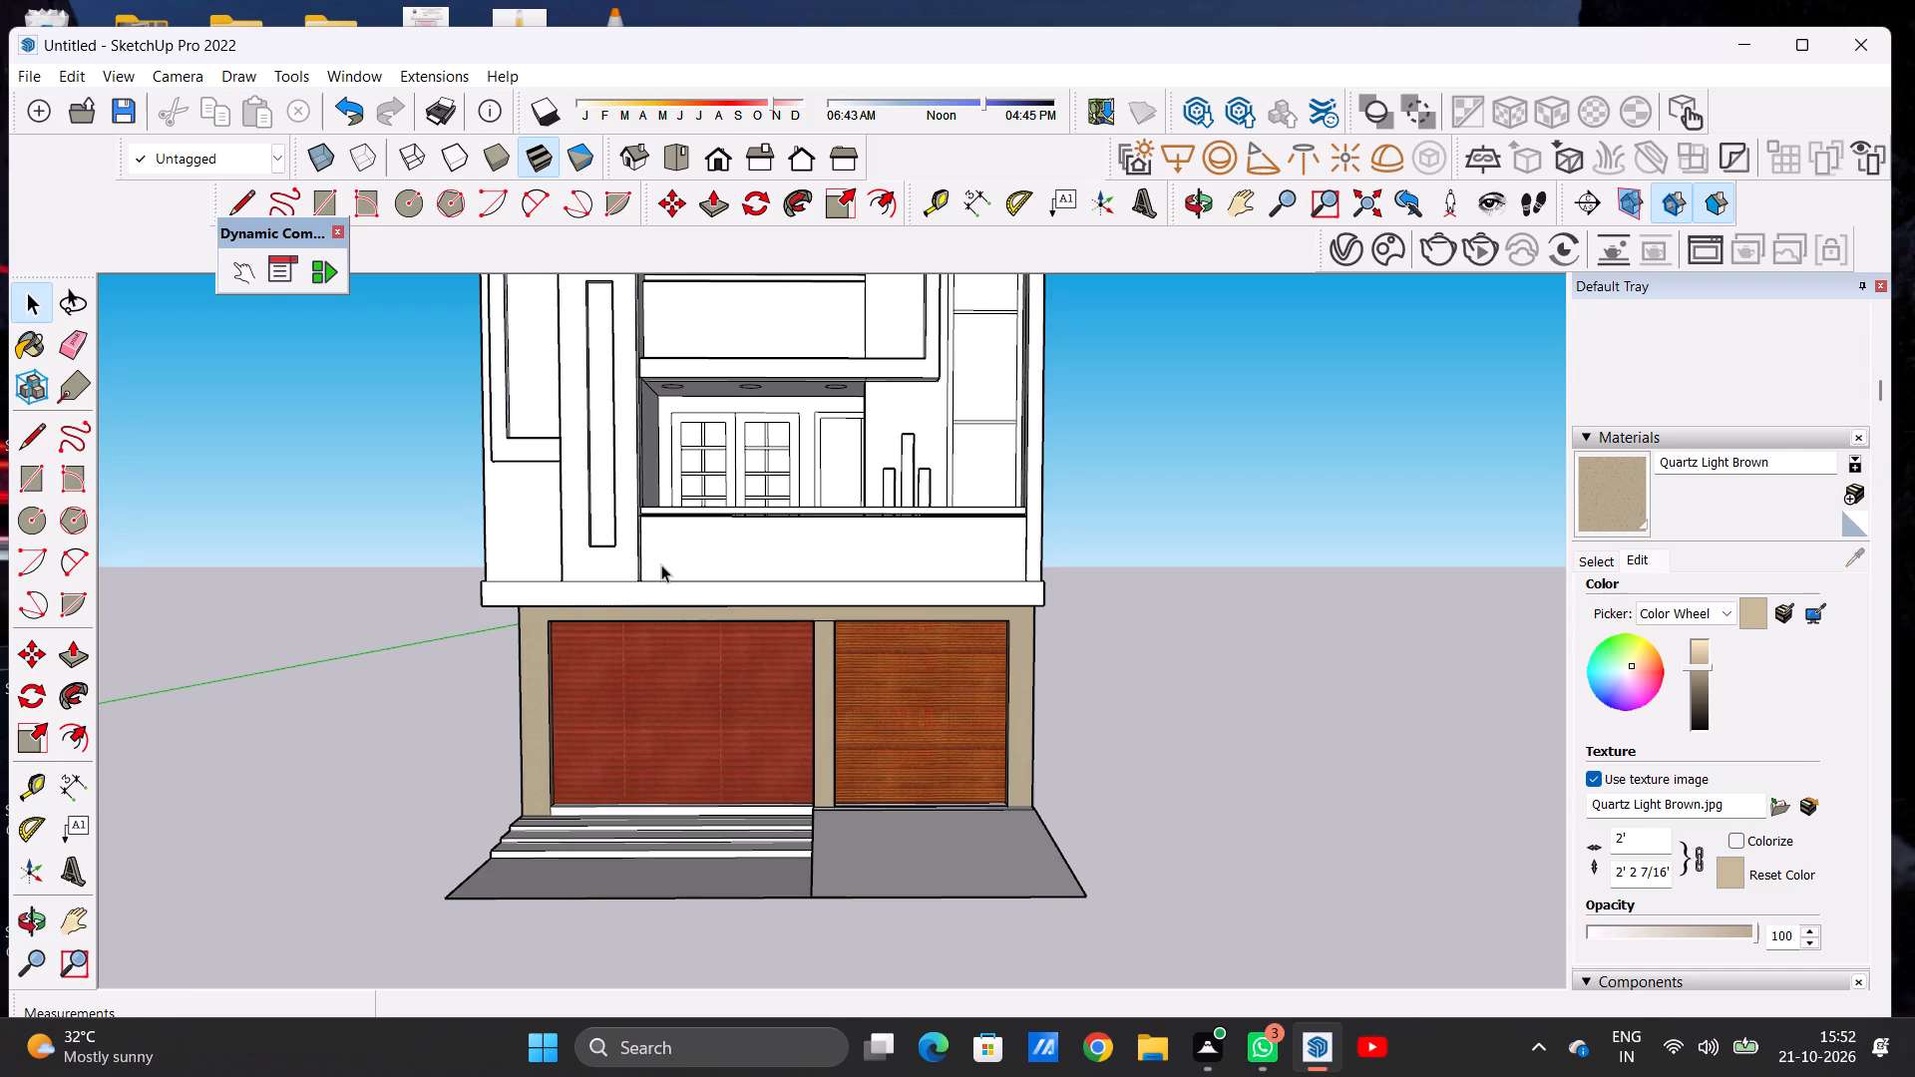
scroll(621, 568, "down", 7)
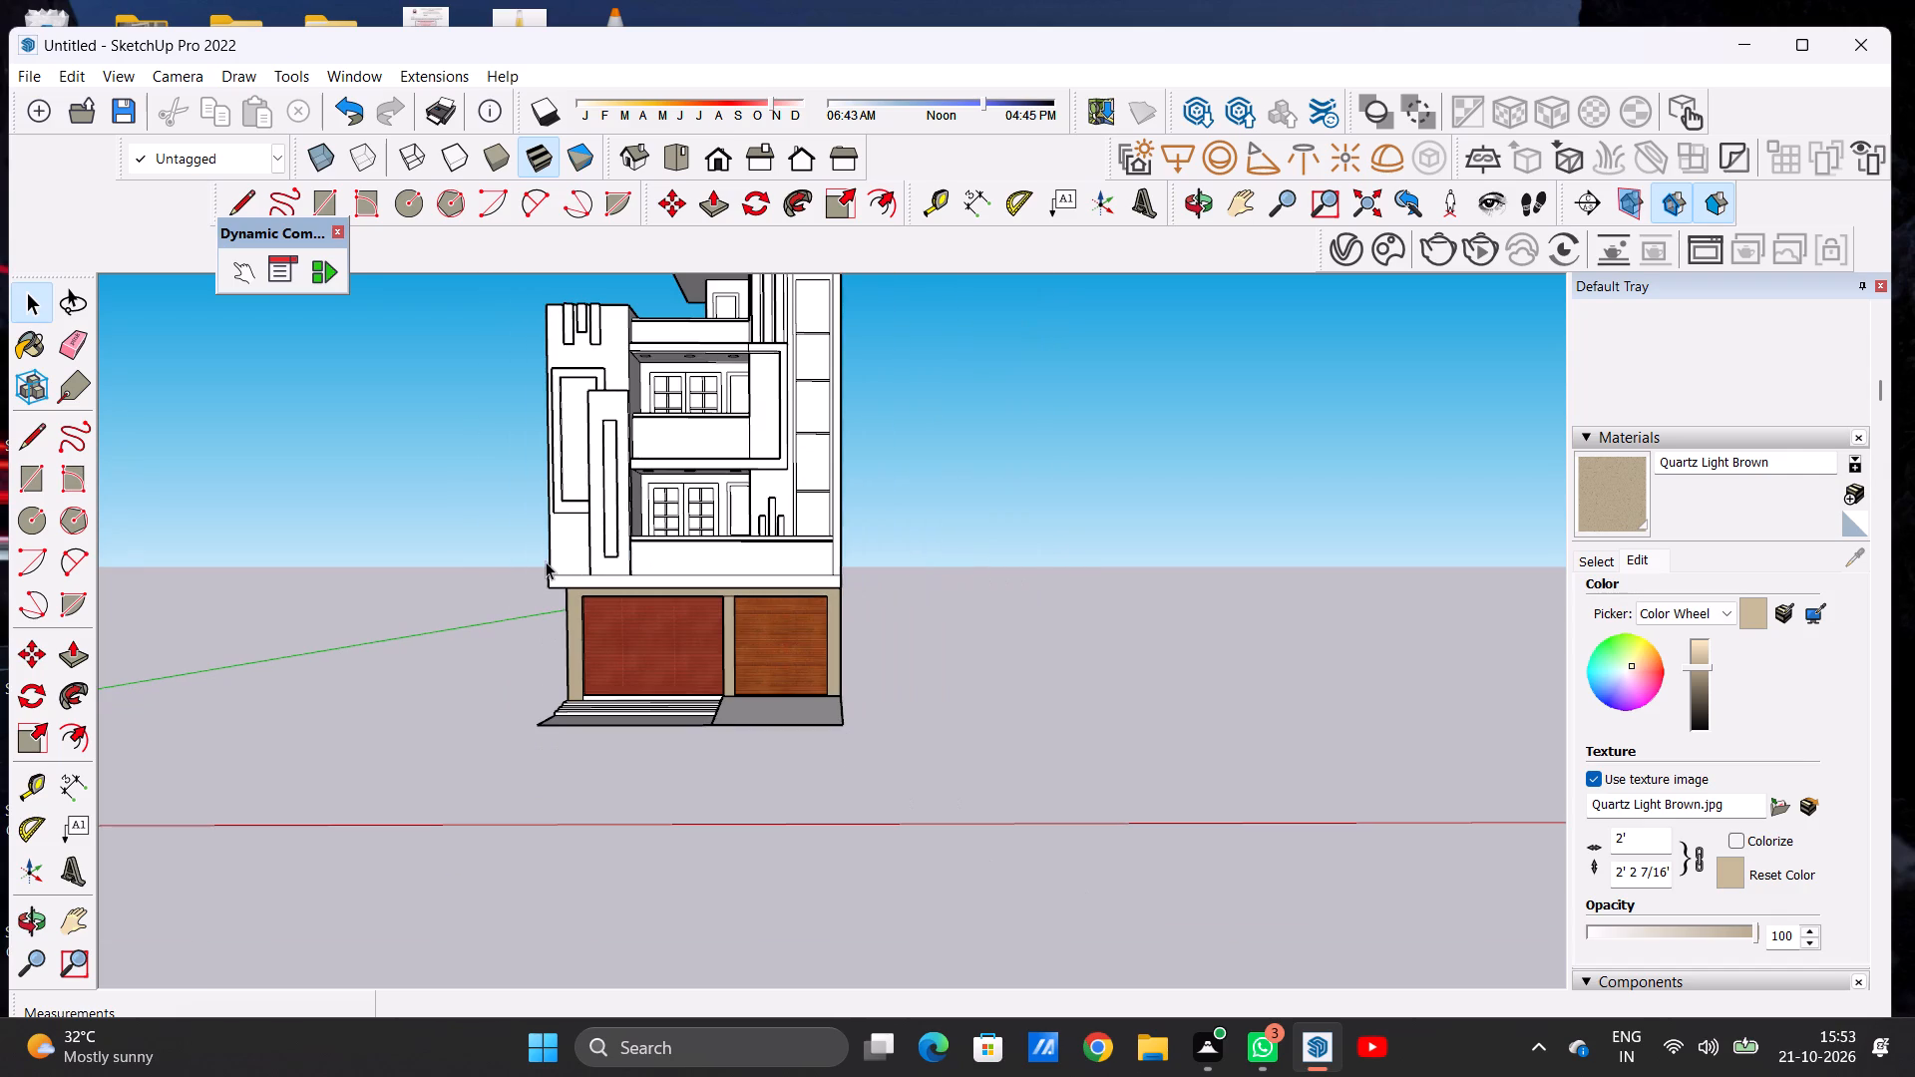
scroll(650, 553, "down", 5)
scroll(639, 538, "up", 6)
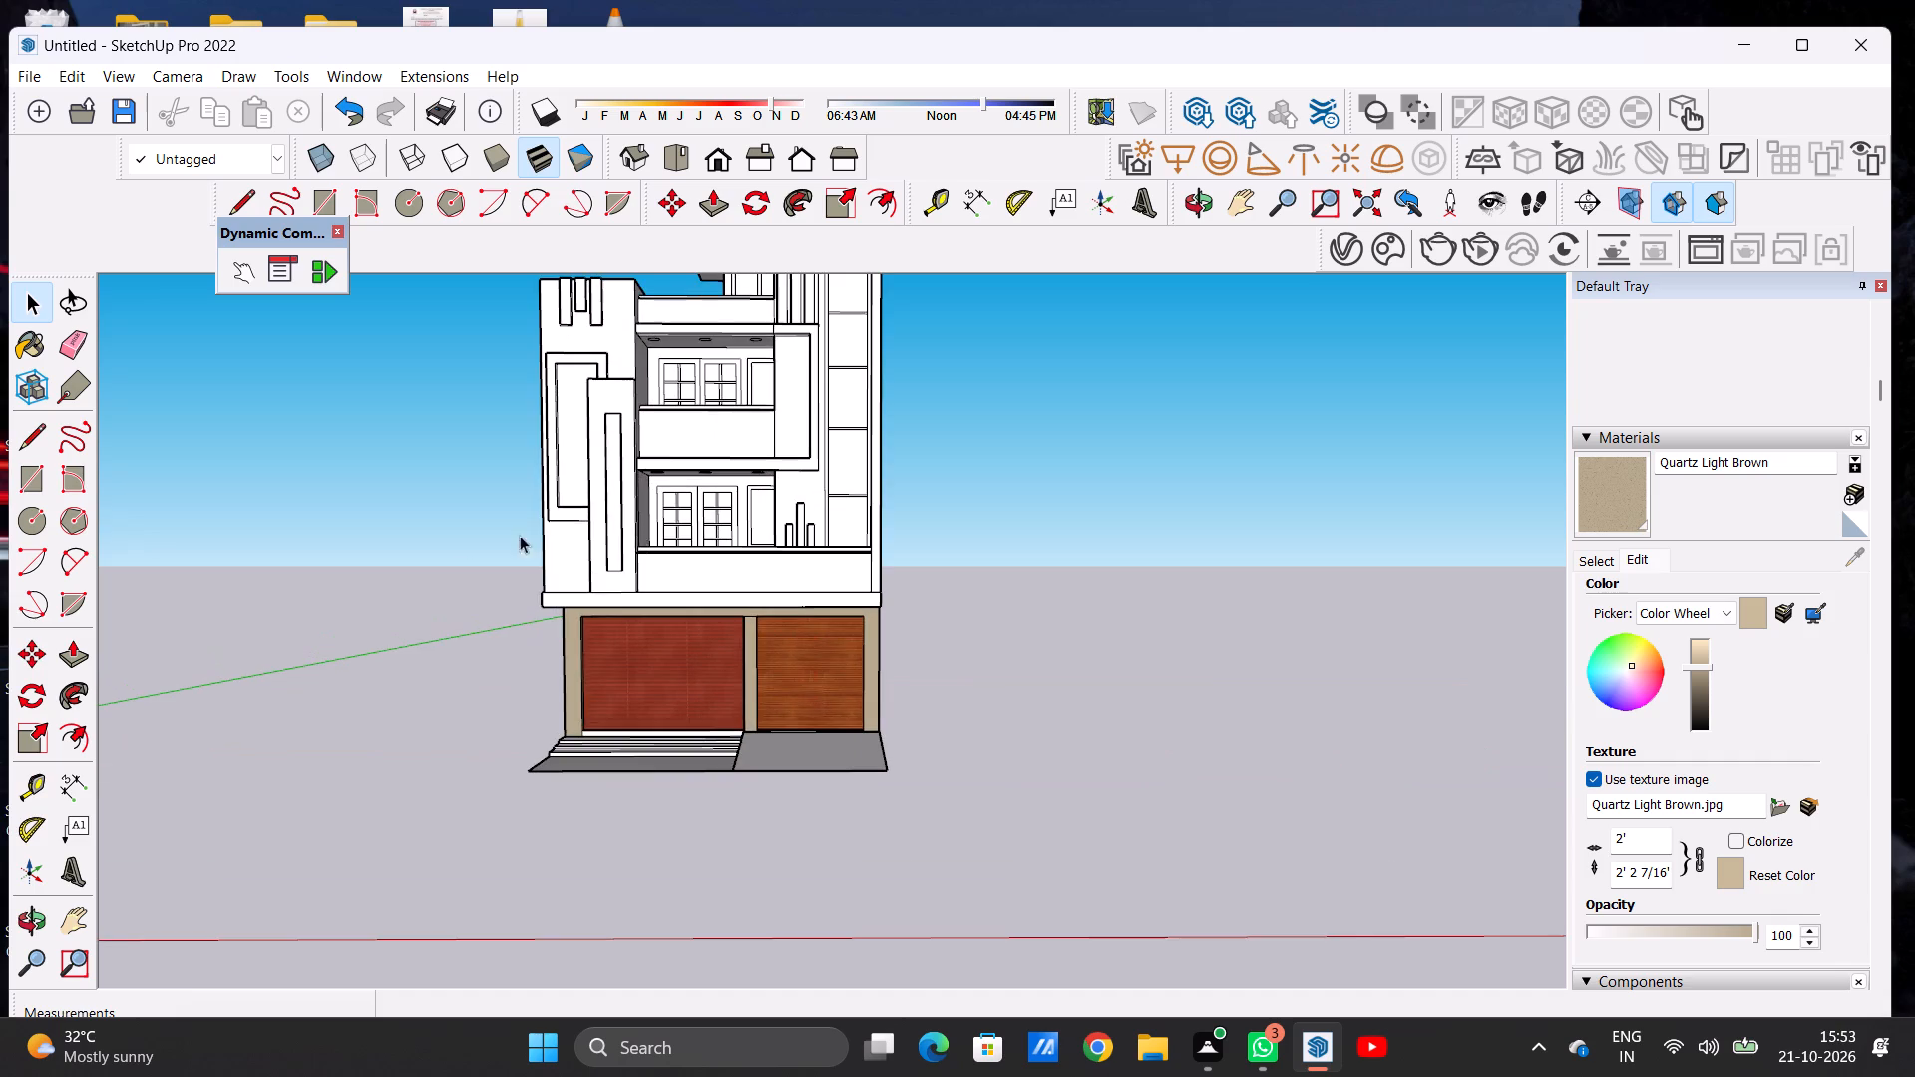
middle_click_drag(485, 544, 523, 556)
scroll(782, 567, "down", 2)
scroll(652, 575, "up", 8)
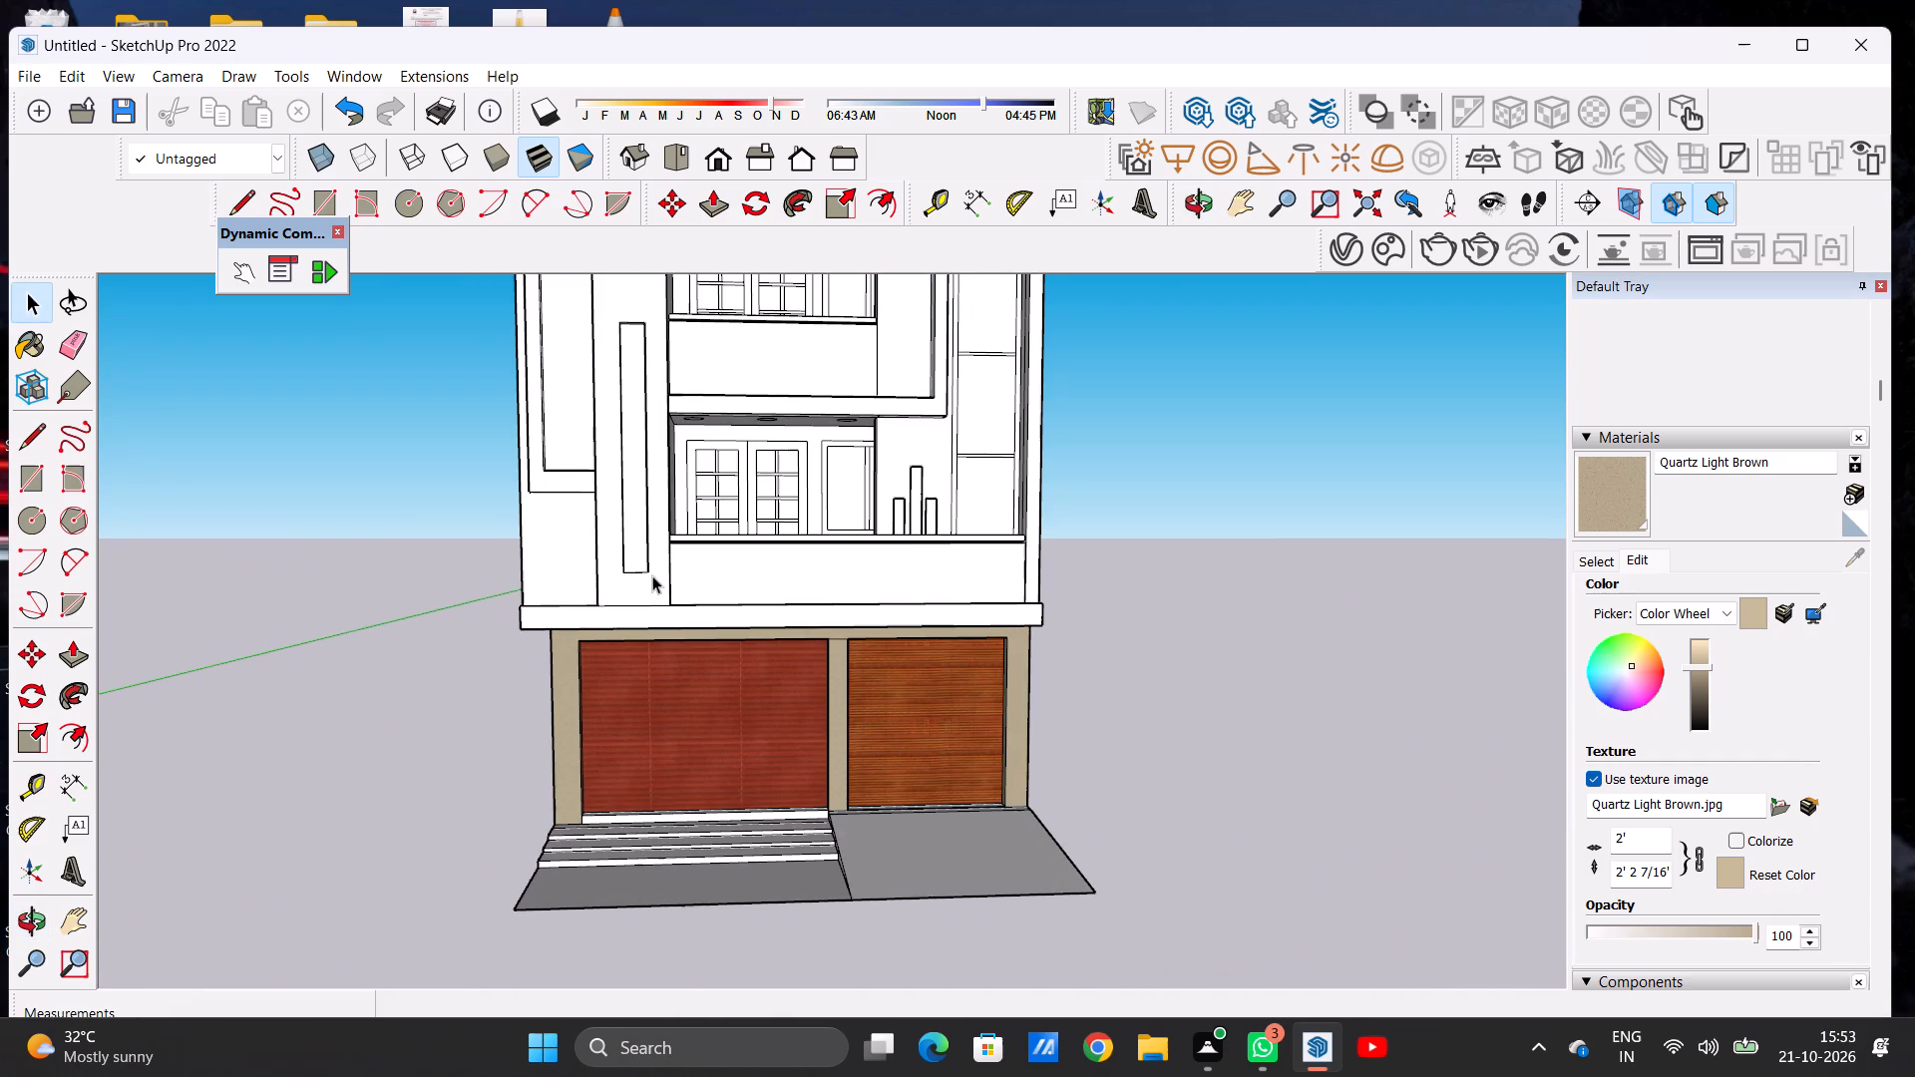
scroll(640, 581, "down", 5)
scroll(653, 450, "up", 5)
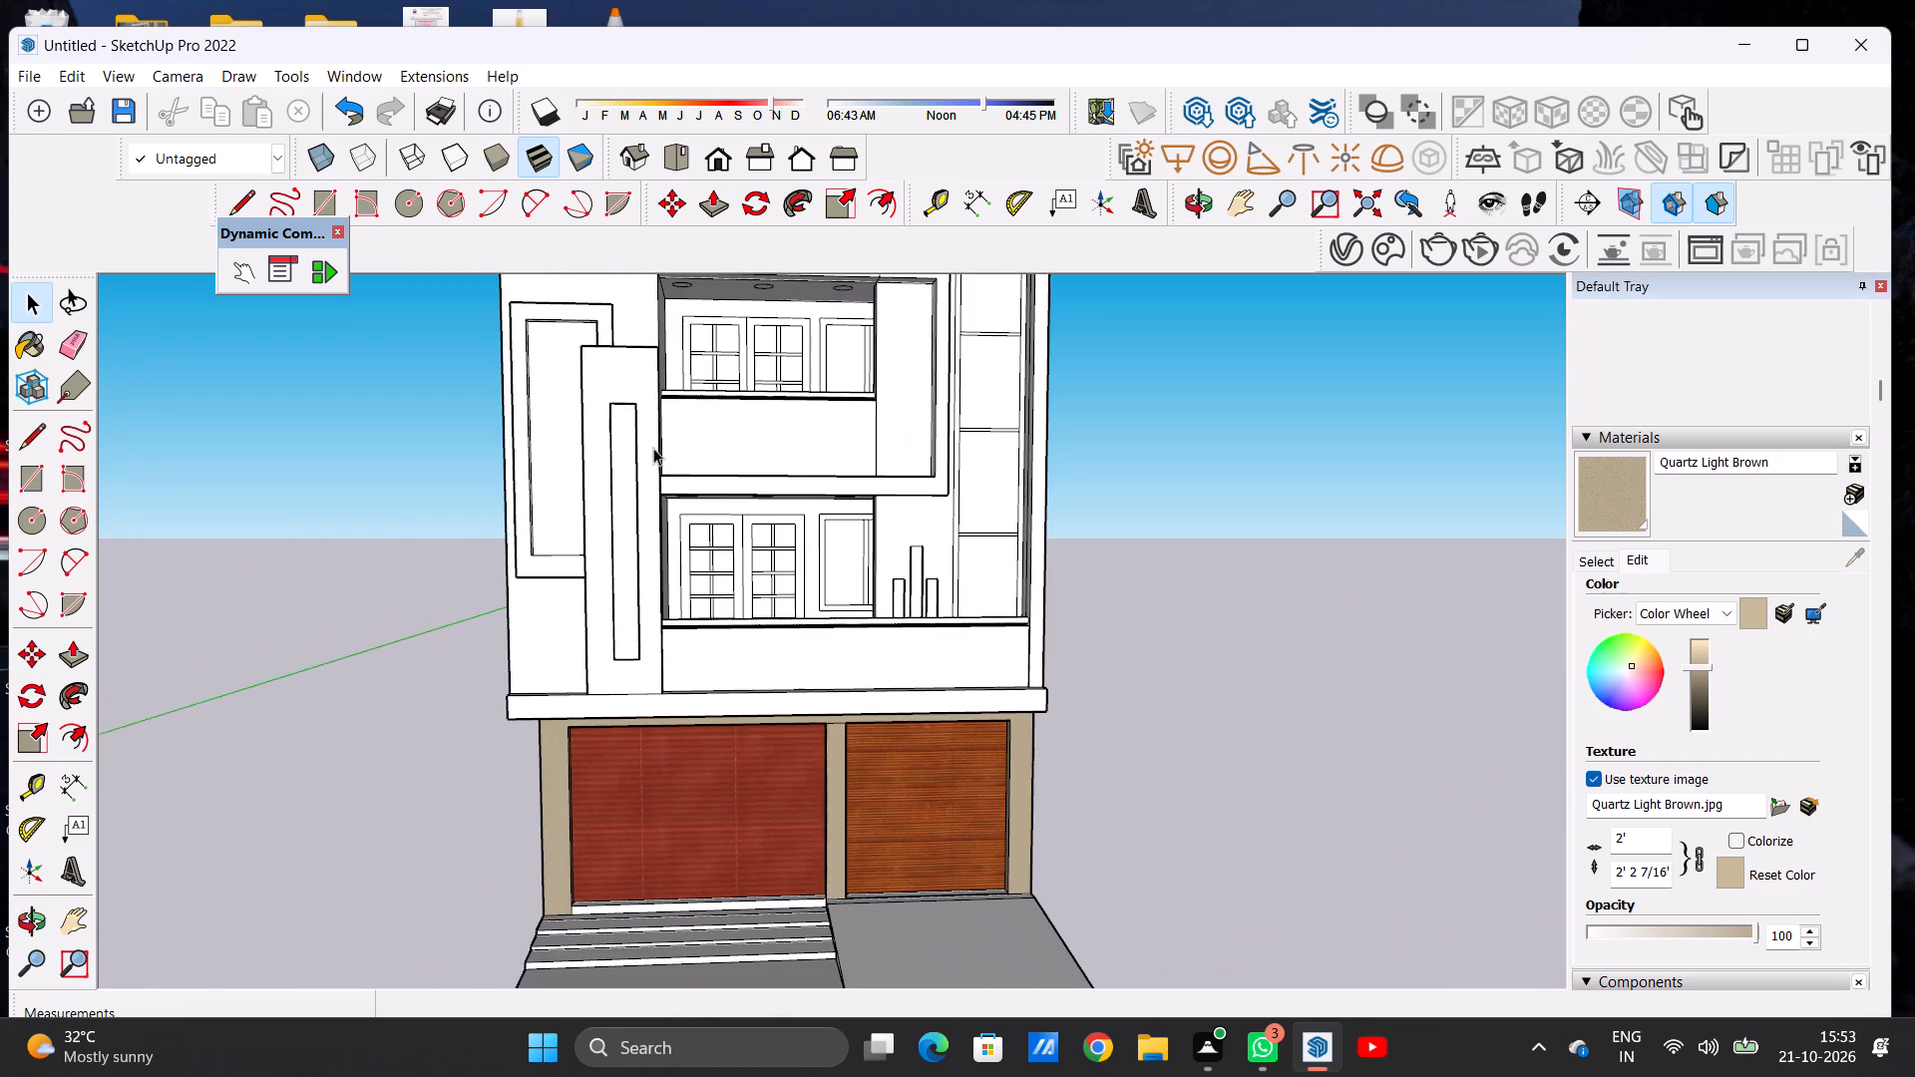
Paint the front face of the tall slotted vertical panel beside the balconies with Wood Veneer 02 from the Wood collection.
left_click(1579, 562)
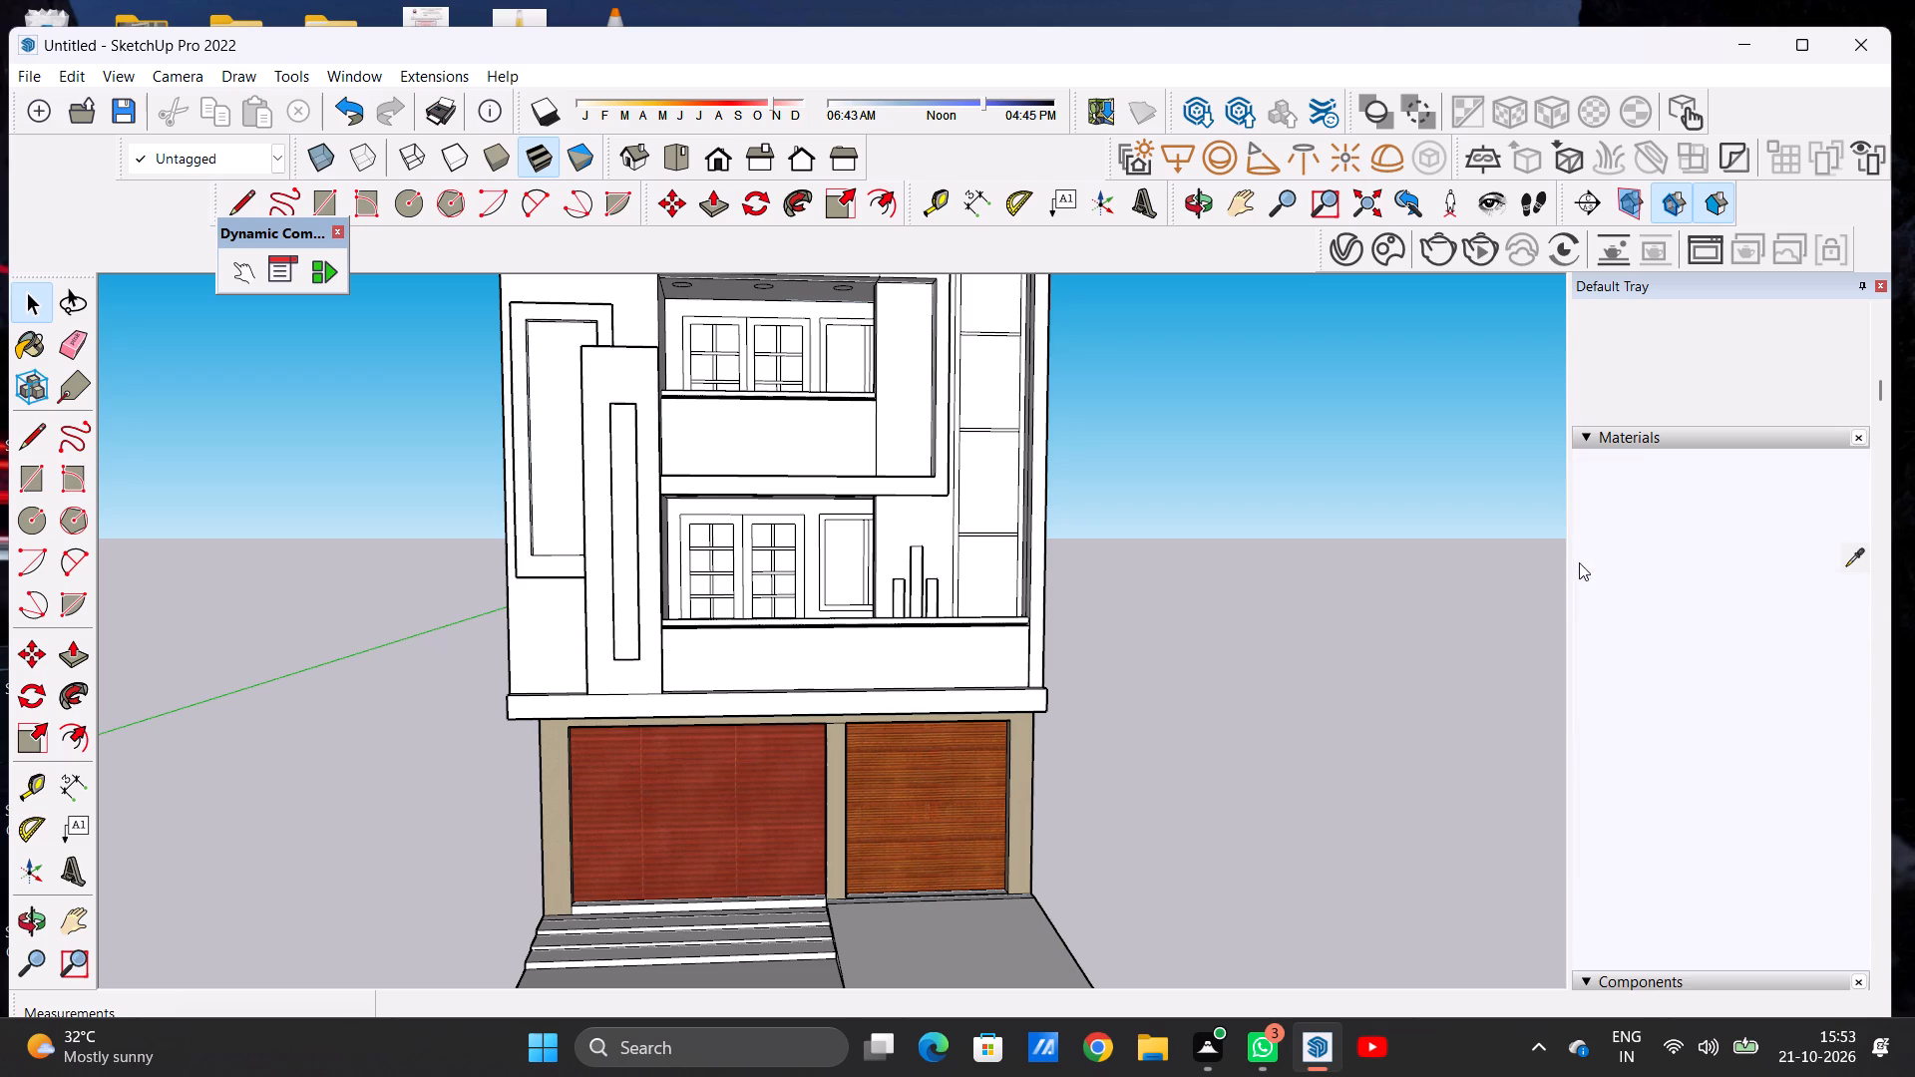
left_click(1671, 585)
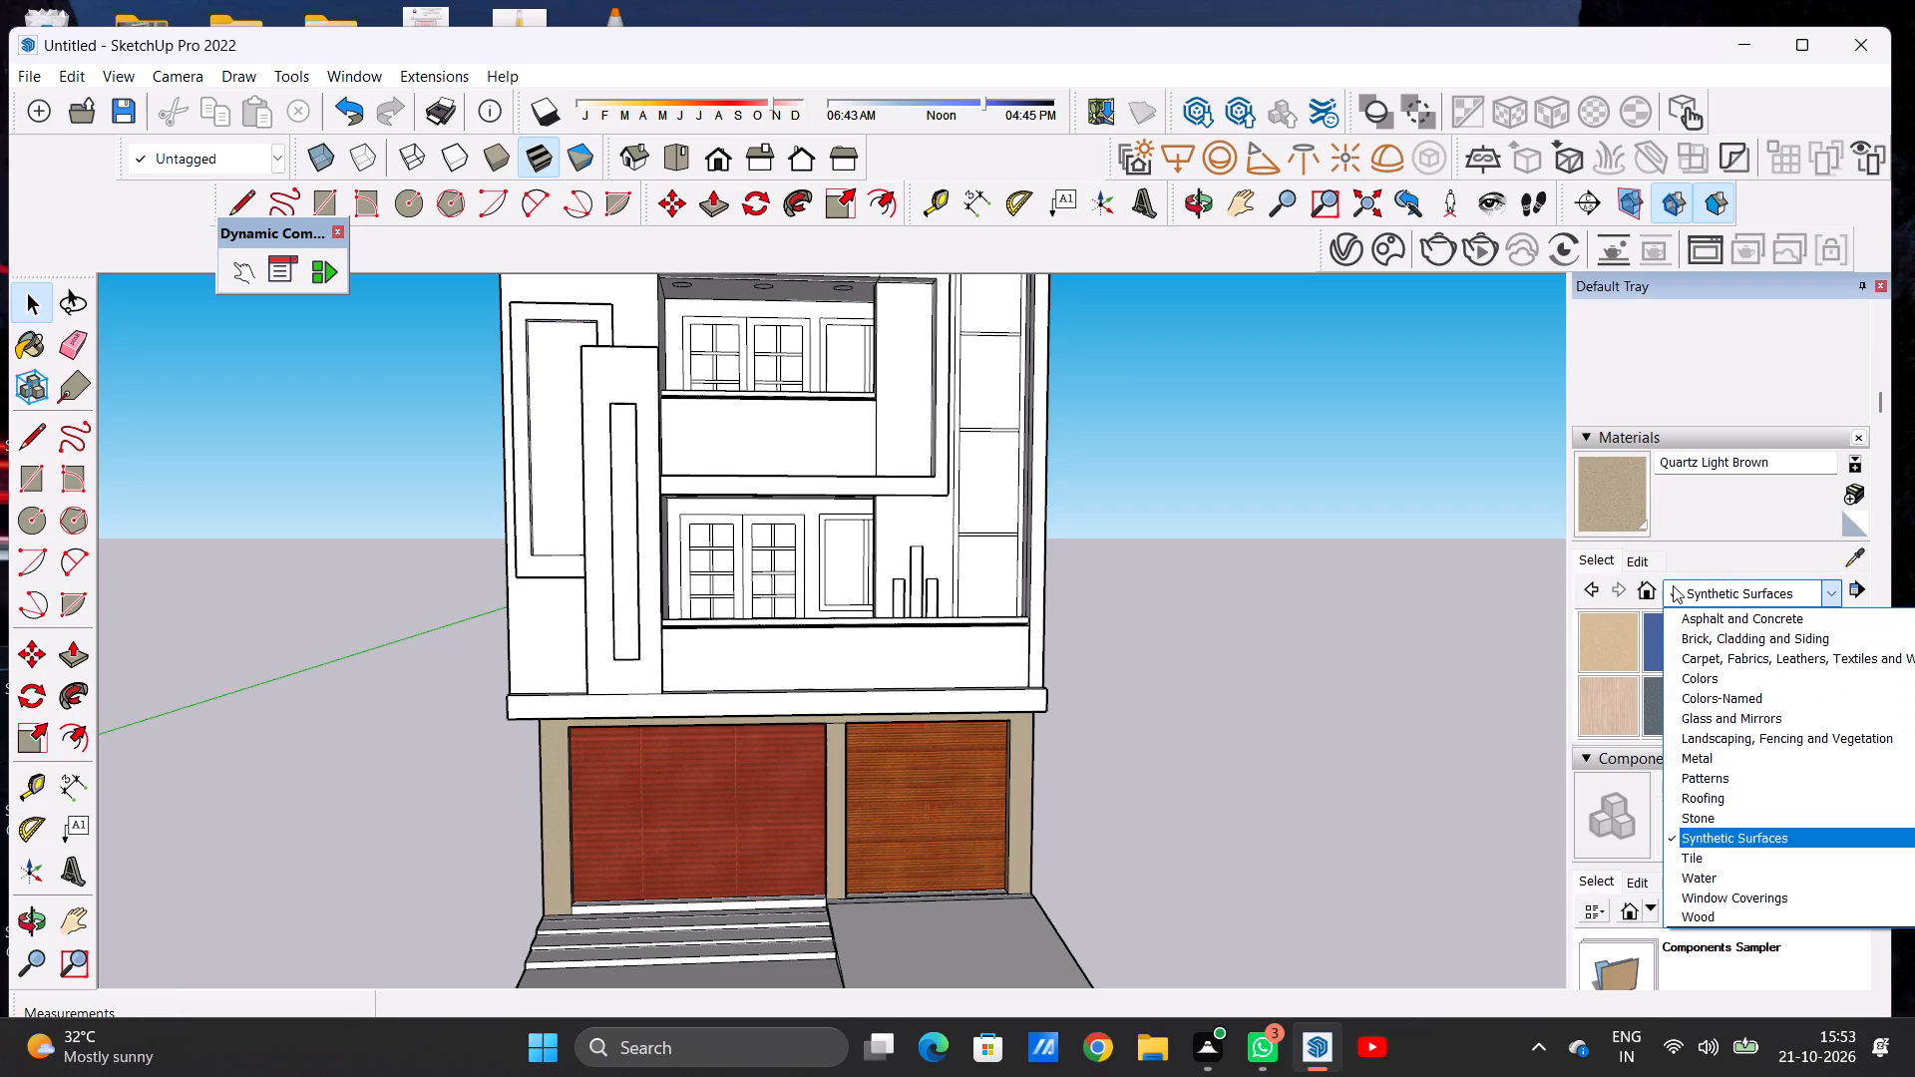
left_click(1719, 911)
scroll(1769, 706, "down", 2)
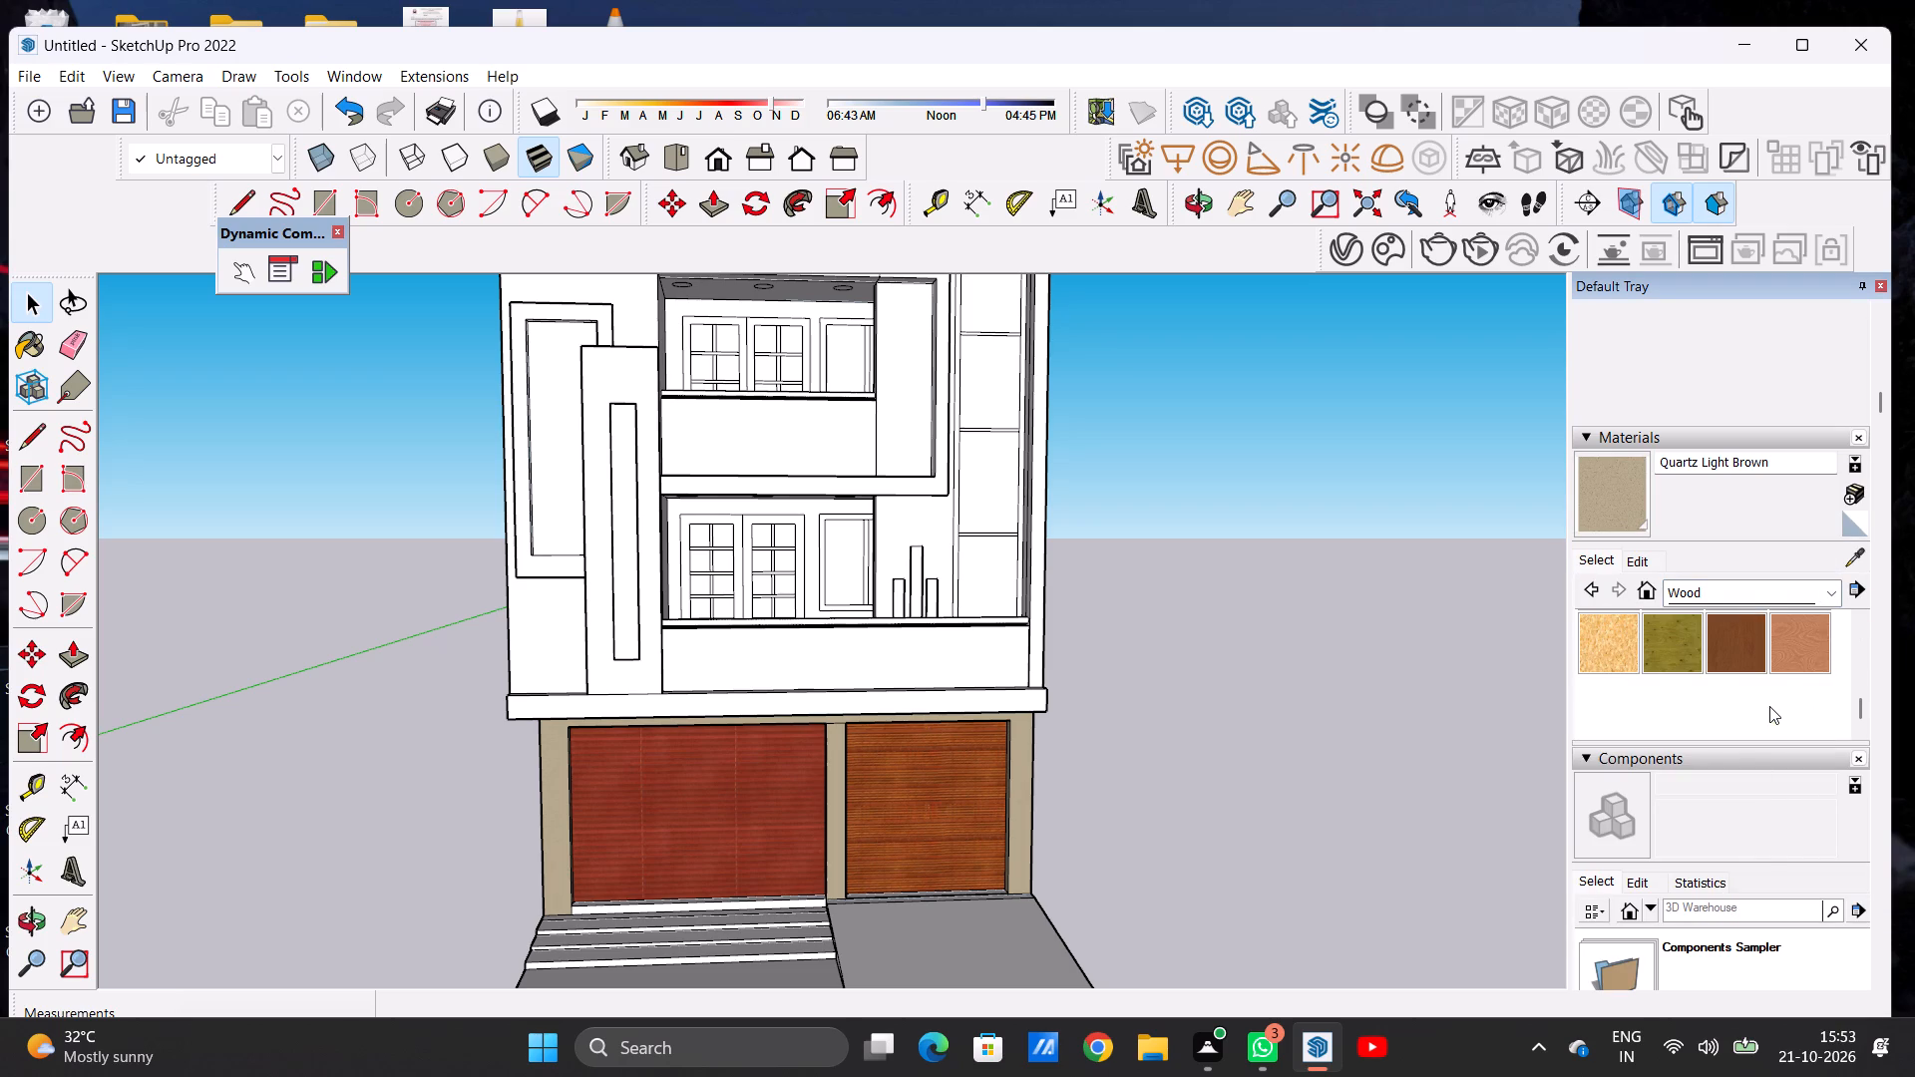
left_click(1789, 659)
scroll(635, 430, "up", 4)
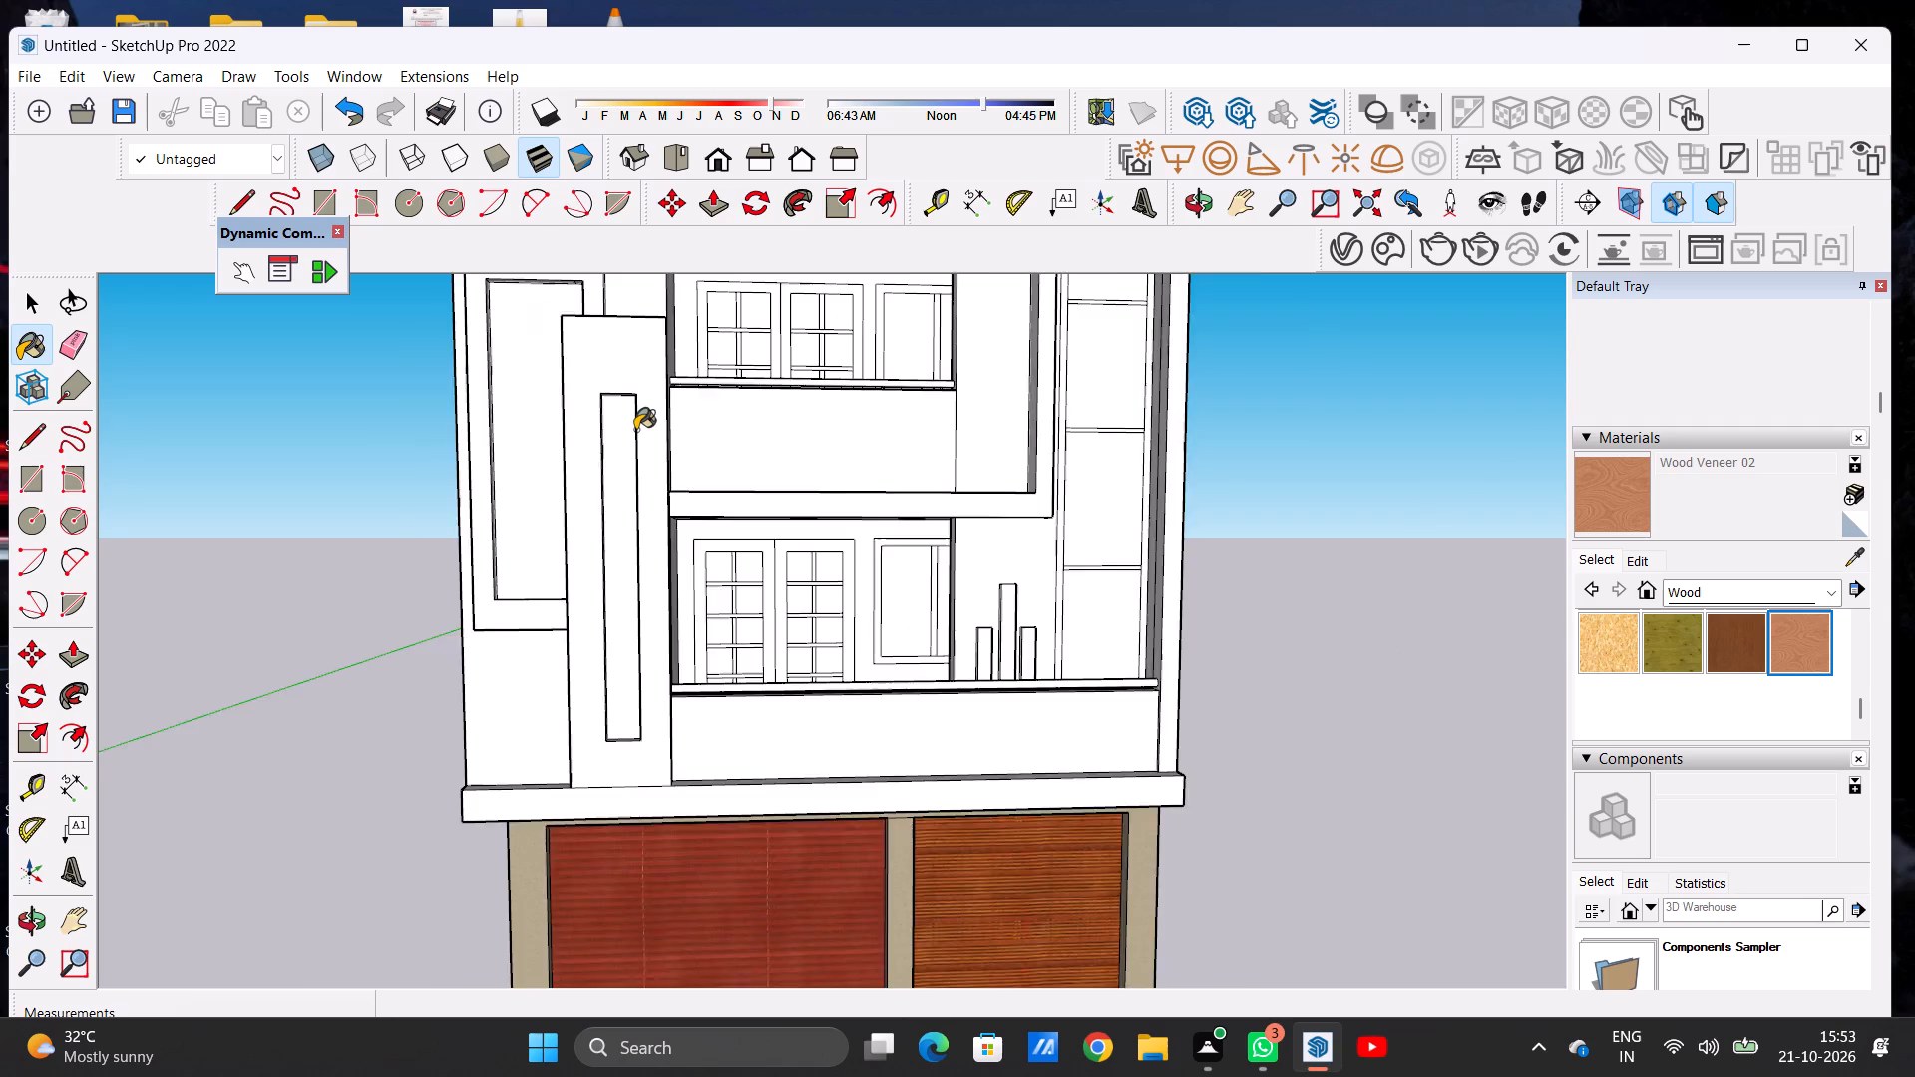
scroll(635, 430, "up", 2)
left_click(642, 357)
scroll(613, 512, "down", 3)
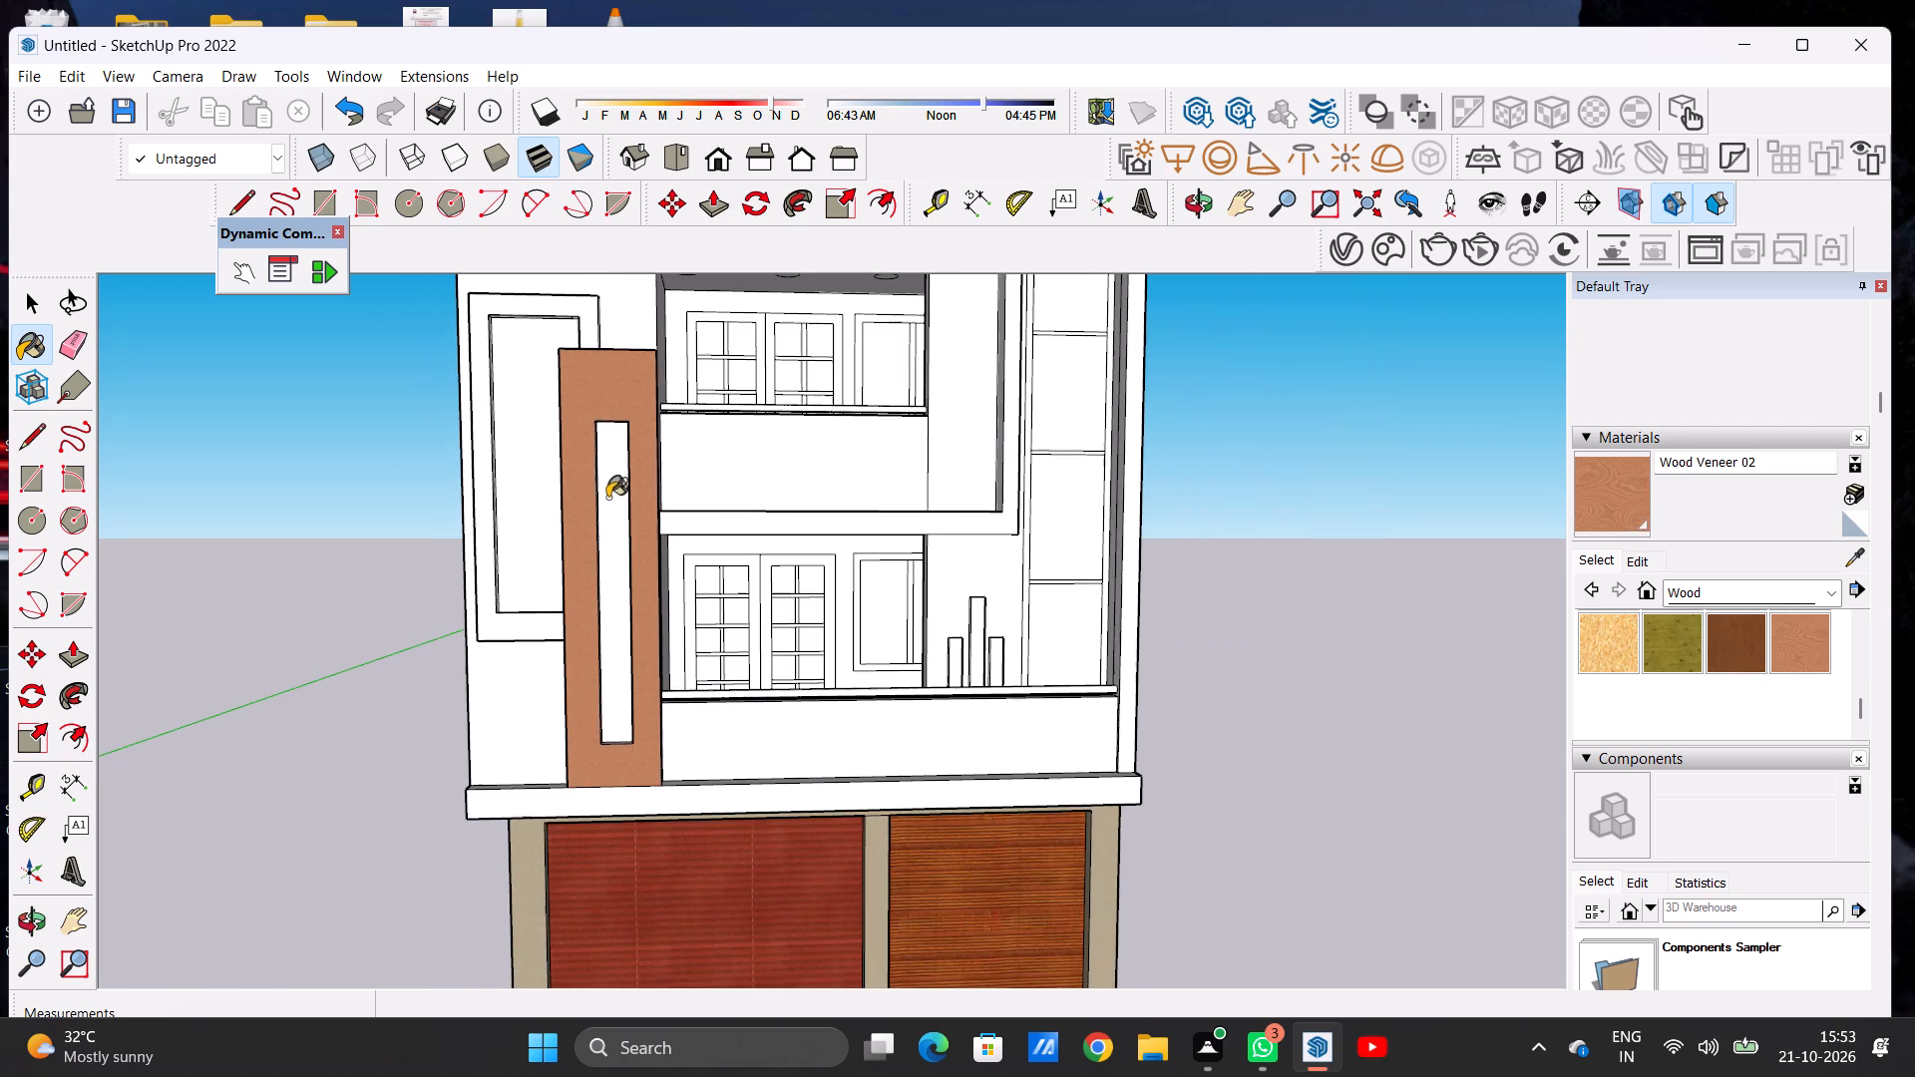
Paint all three top-face sections of the slotted panel, including the strip in front of the raised frame, with Wood Veneer 02.
scroll(607, 498, "down", 1)
middle_click_drag(570, 367, 660, 581)
scroll(641, 424, "up", 2)
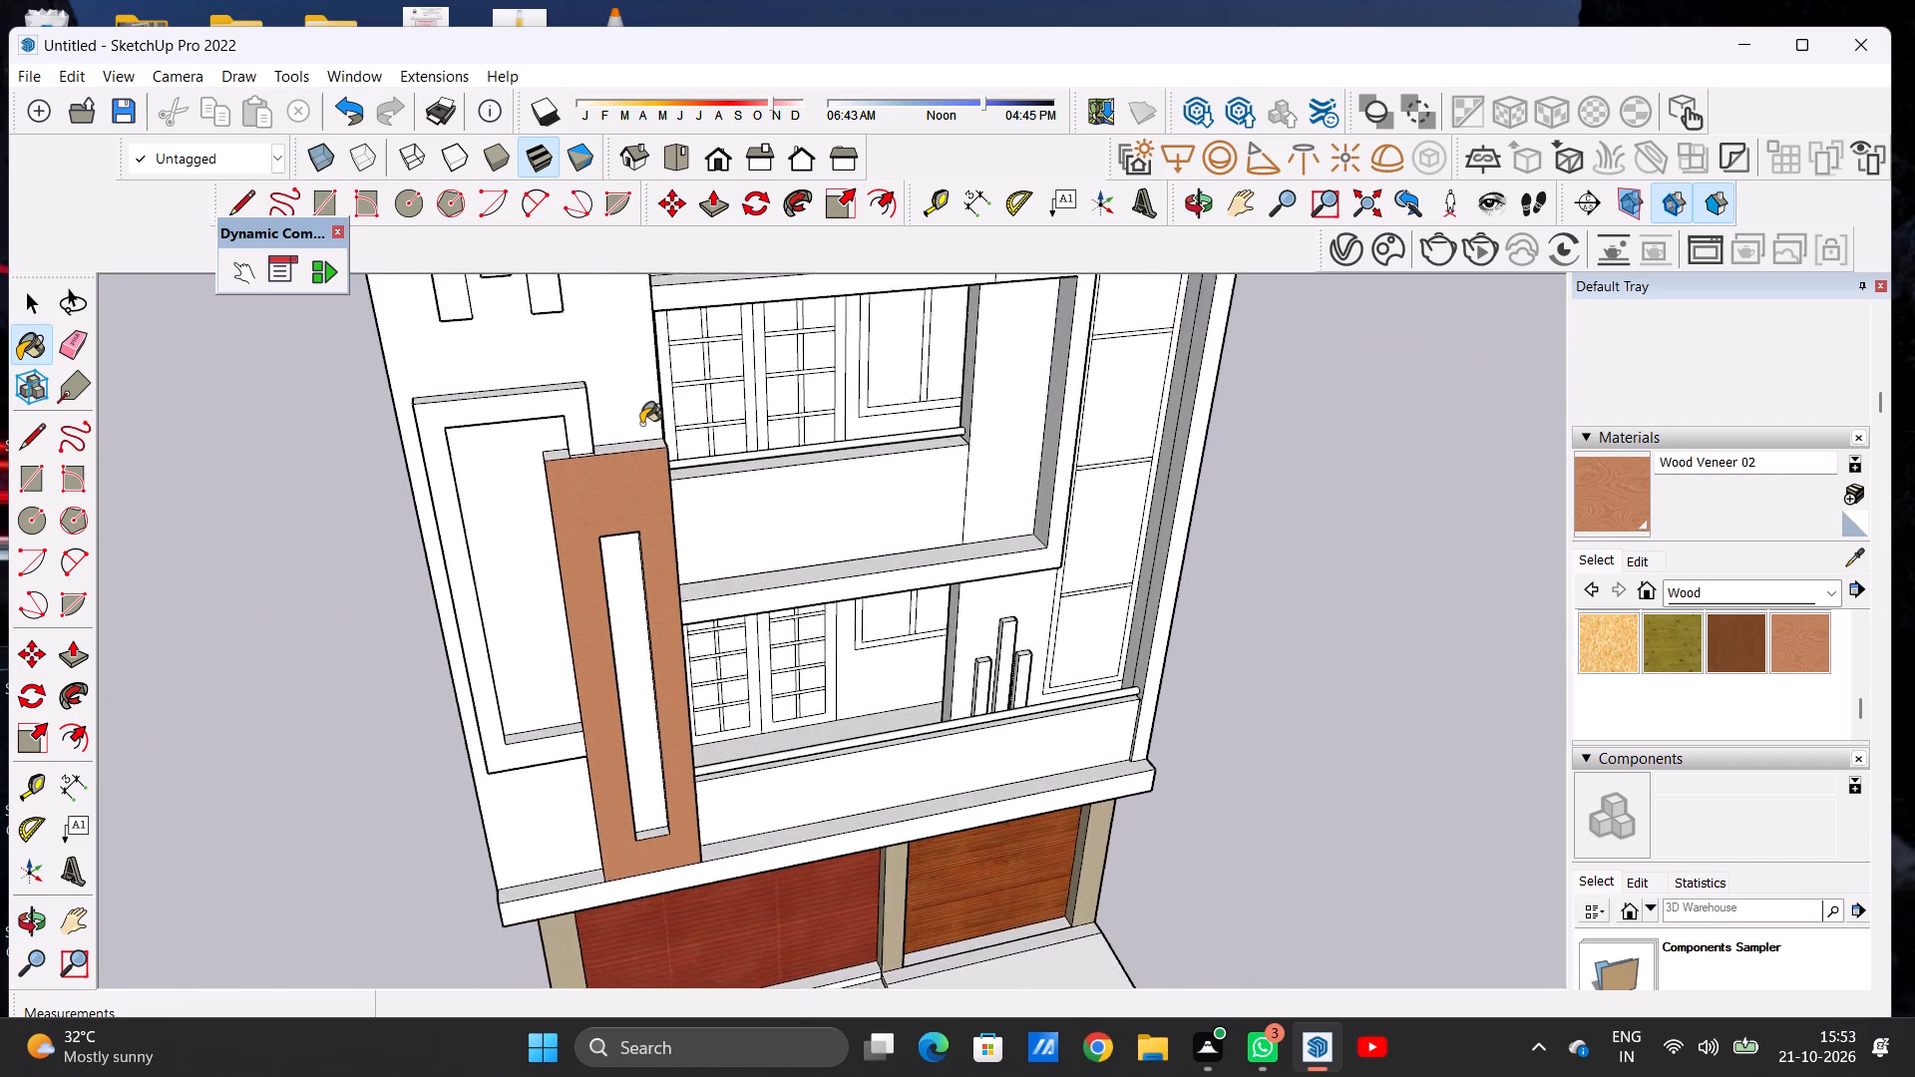
scroll(641, 424, "up", 20)
left_click(627, 447)
scroll(644, 450, "down", 8)
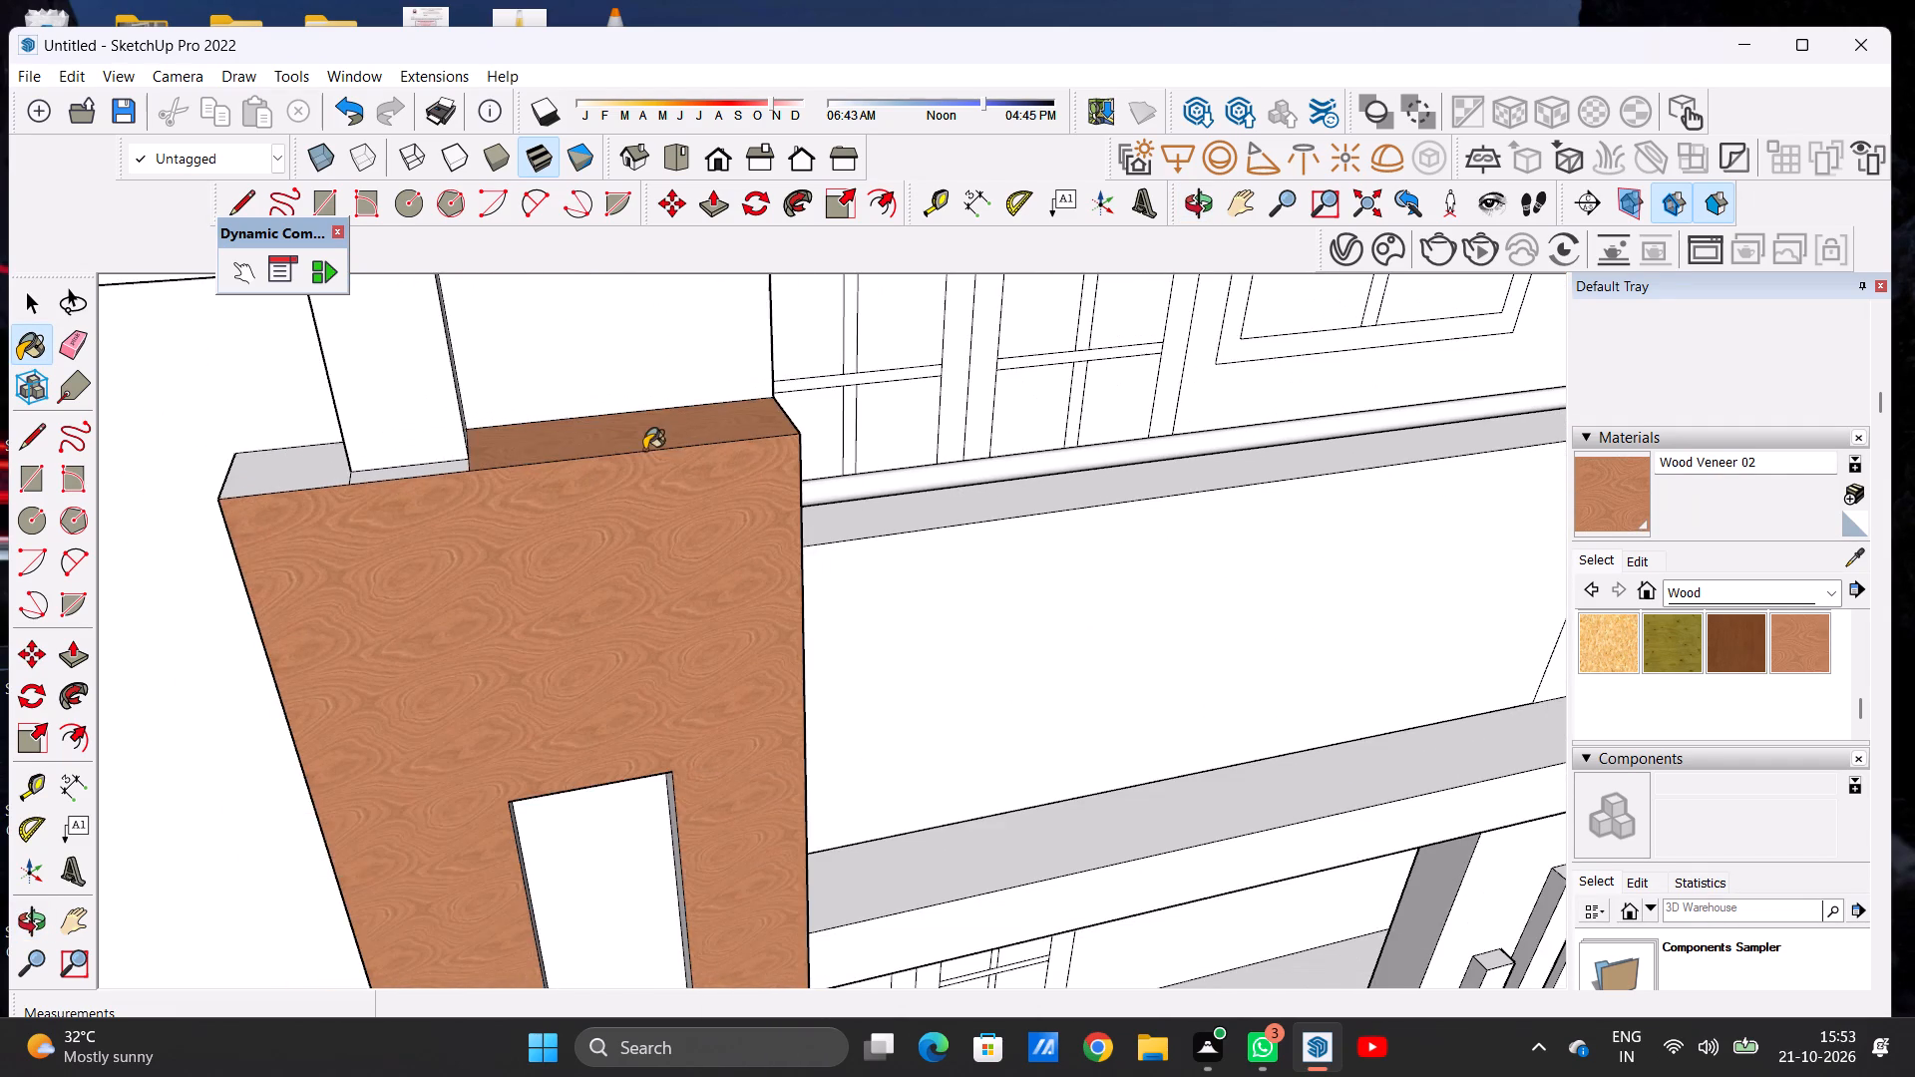
scroll(361, 459, "up", 9)
left_click(346, 474)
scroll(437, 494, "up", 6)
scroll(439, 494, "down", 1)
scroll(439, 494, "up", 1)
left_click(439, 494)
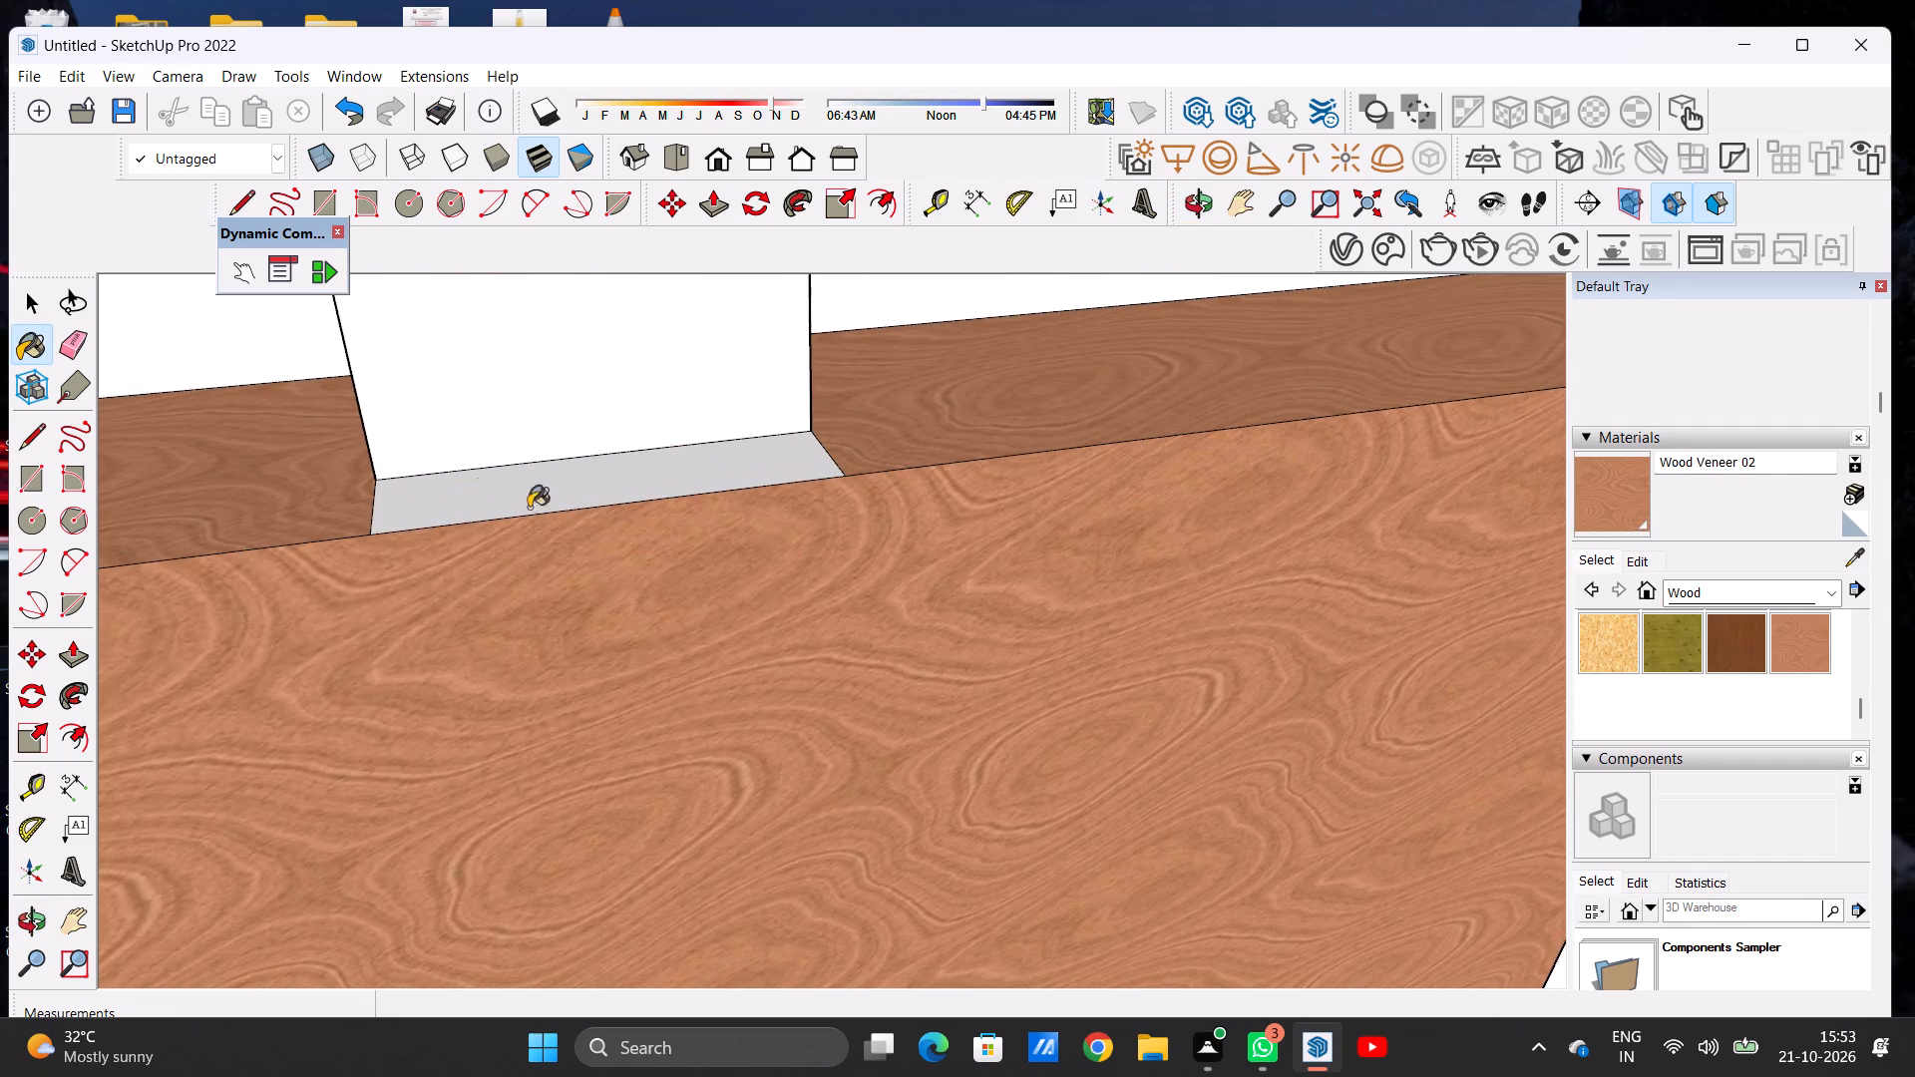
scroll(805, 445, "down", 20)
scroll(805, 445, "down", 2)
Paint the slotted panel's outer side face, above and below the adjoining raised frame, with Wood Veneer 02.
middle_click_drag(243, 425, 322, 367)
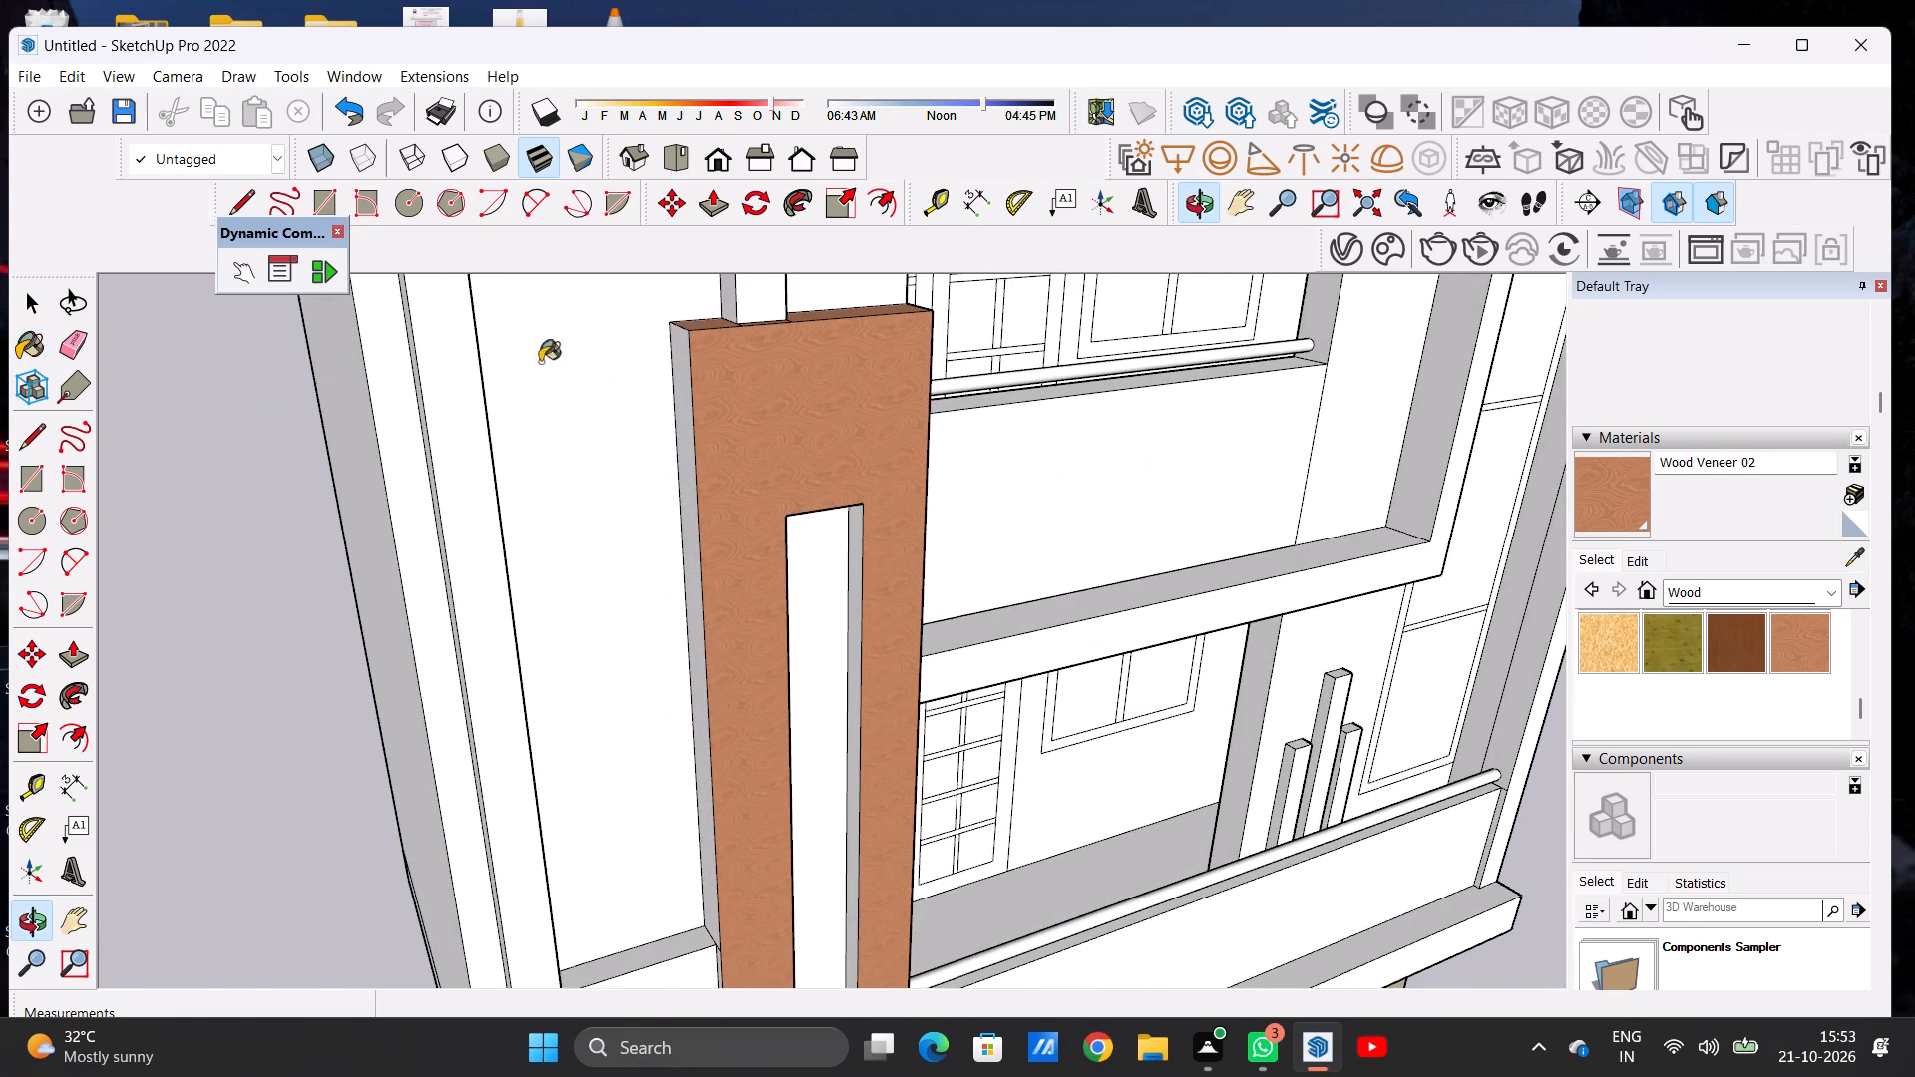
scroll(647, 355, "up", 9)
left_click(719, 336)
scroll(393, 407, "down", 1)
scroll(393, 407, "up", 1)
scroll(393, 407, "down", 3)
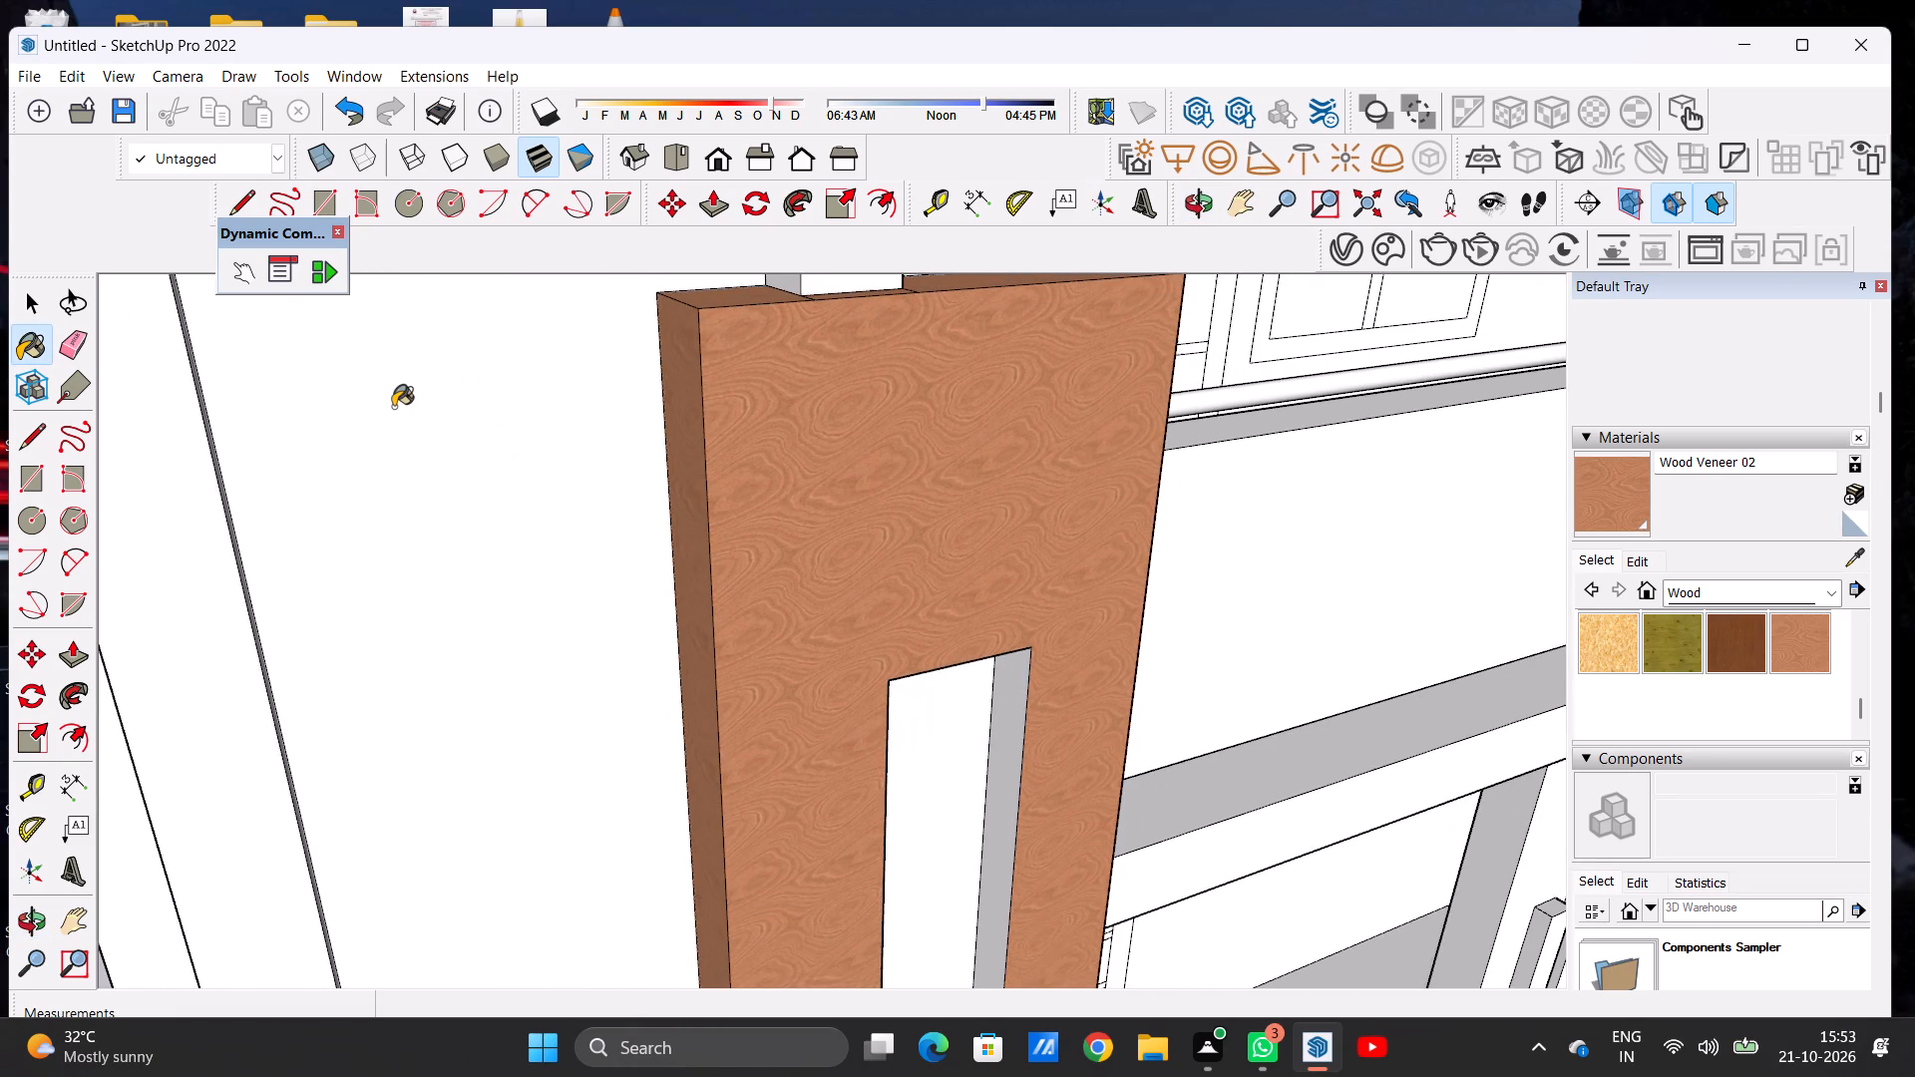
scroll(393, 407, "down", 3)
scroll(472, 366, "down", 19)
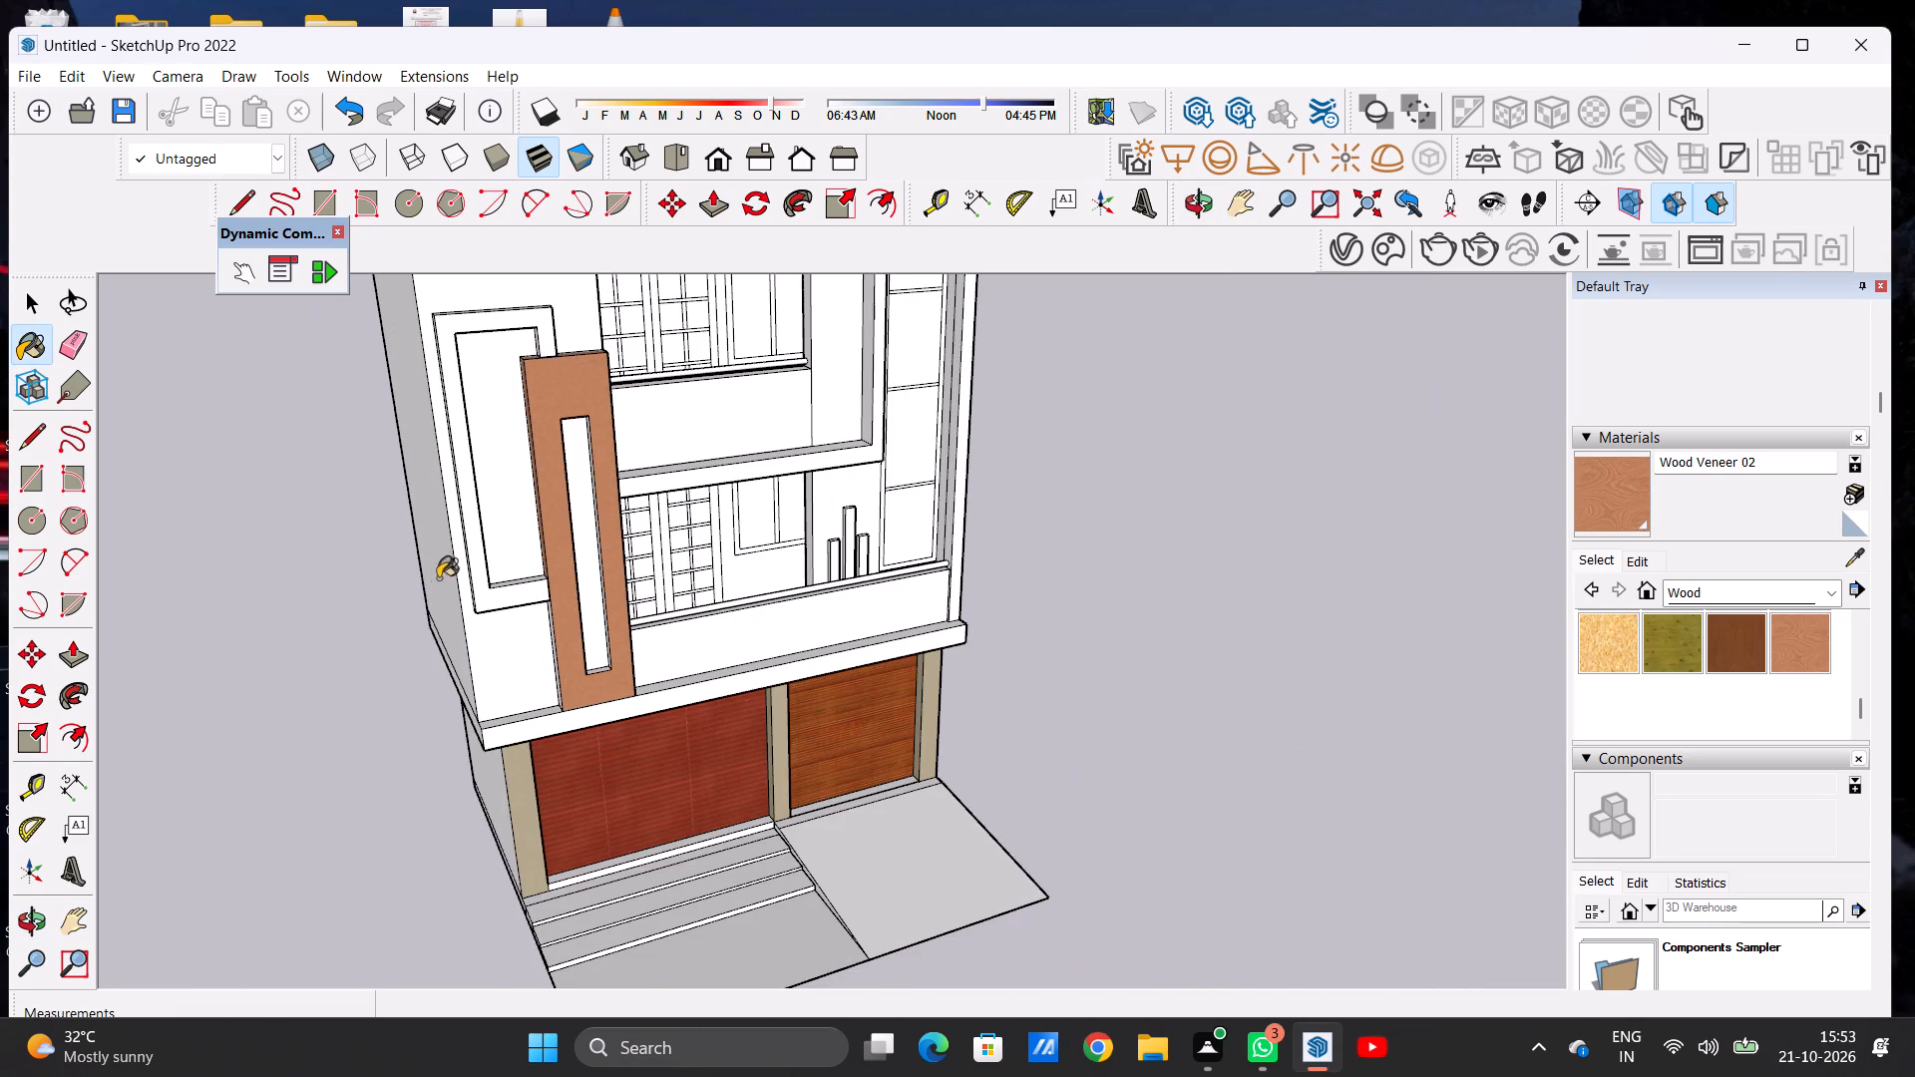
scroll(565, 647, "up", 19)
left_click(551, 571)
scroll(581, 635, "down", 10)
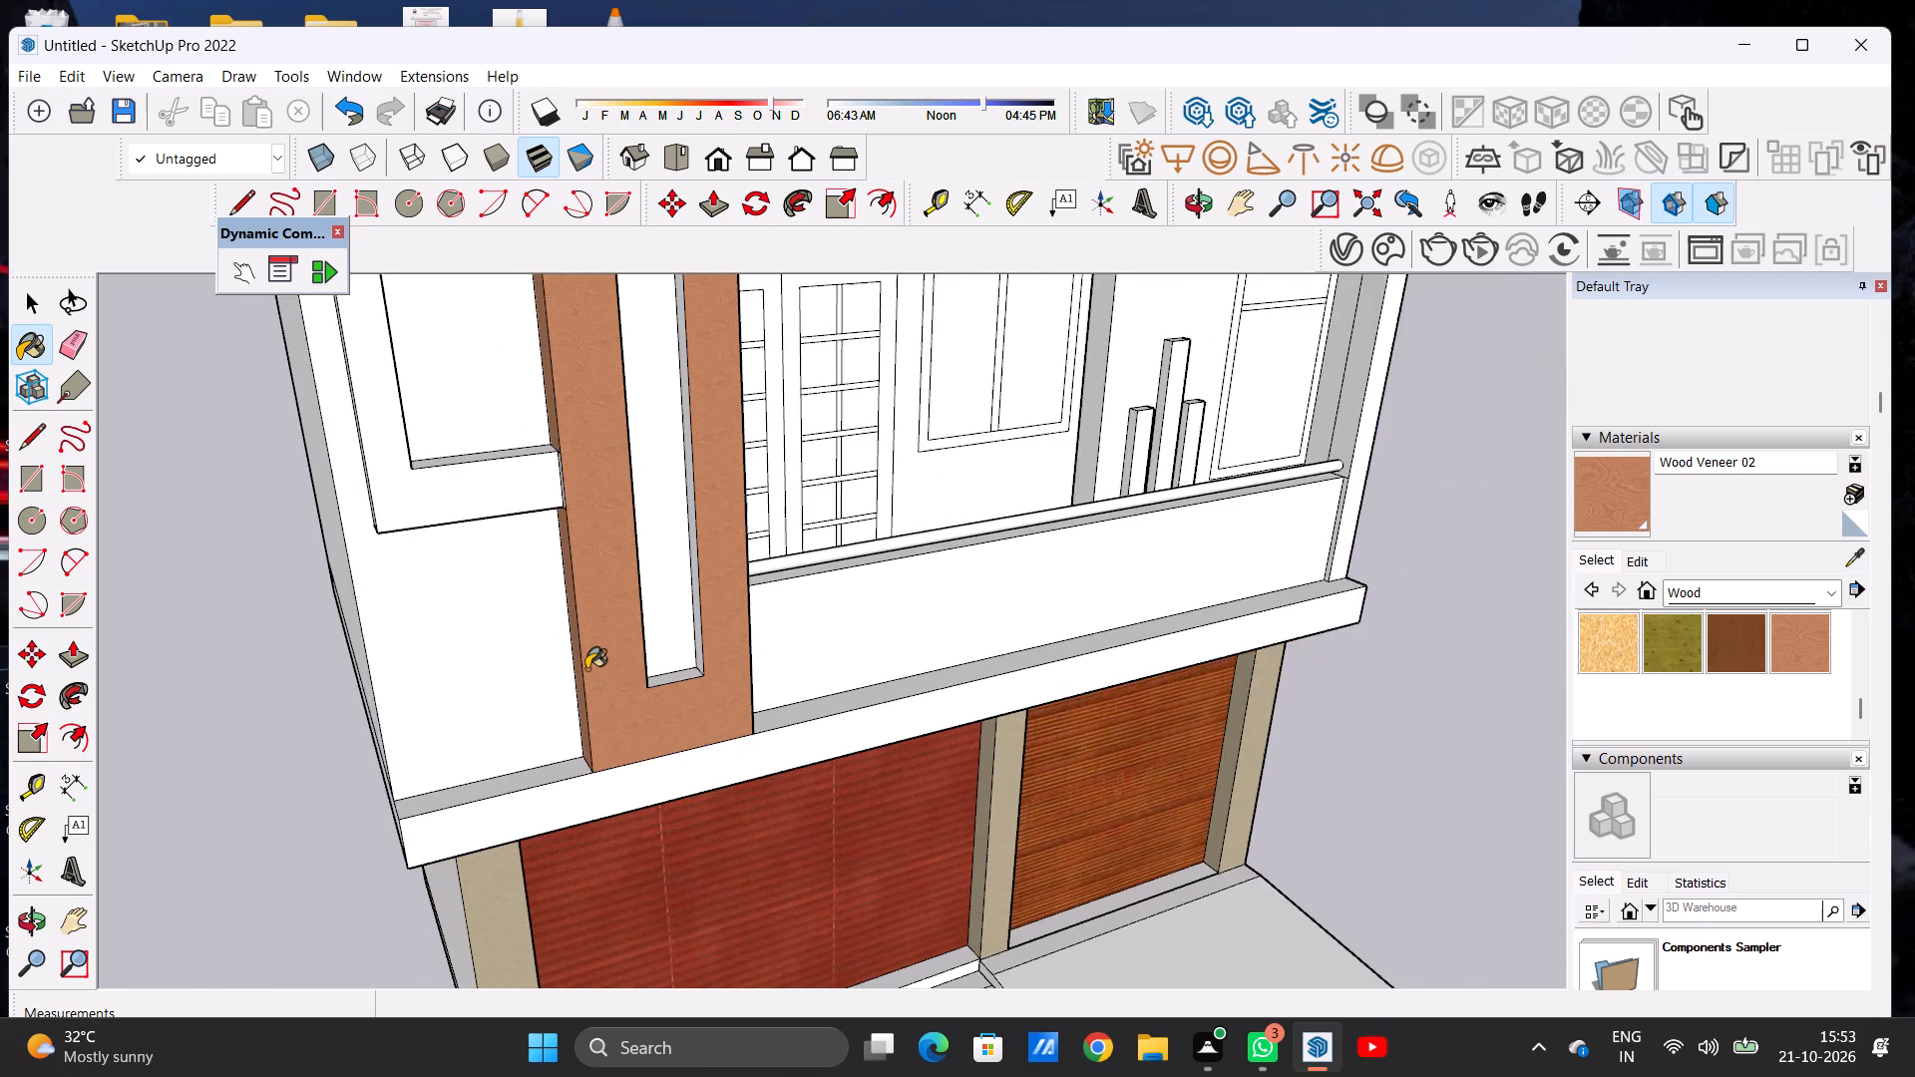
Paint the narrow strip of the slotted panel's outer side where the raised frame meets it with Wood Veneer 02.
scroll(586, 669, "down", 3)
scroll(513, 522, "up", 6)
scroll(600, 497, "down", 1)
scroll(600, 497, "up", 1)
scroll(600, 497, "down", 1)
scroll(600, 497, "up", 4)
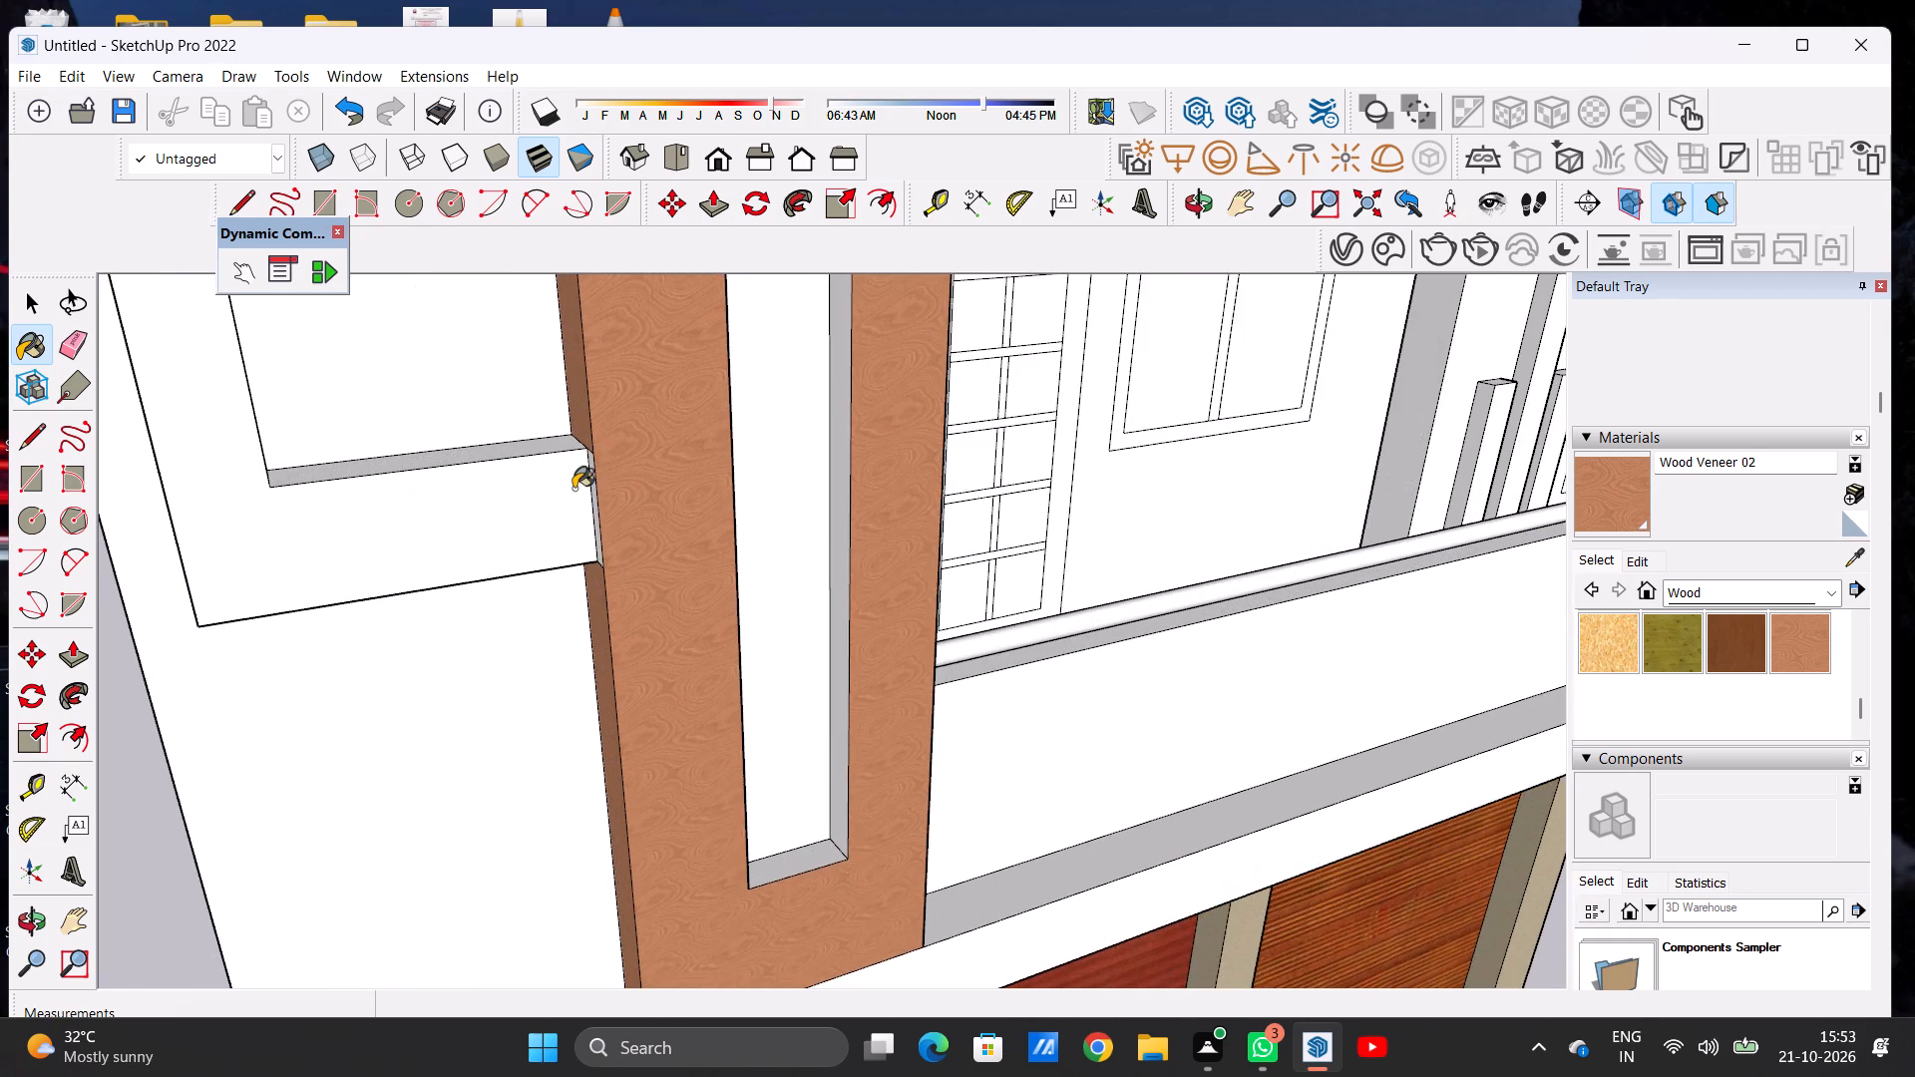
middle_click_drag(582, 492, 647, 506)
scroll(664, 493, "up", 13)
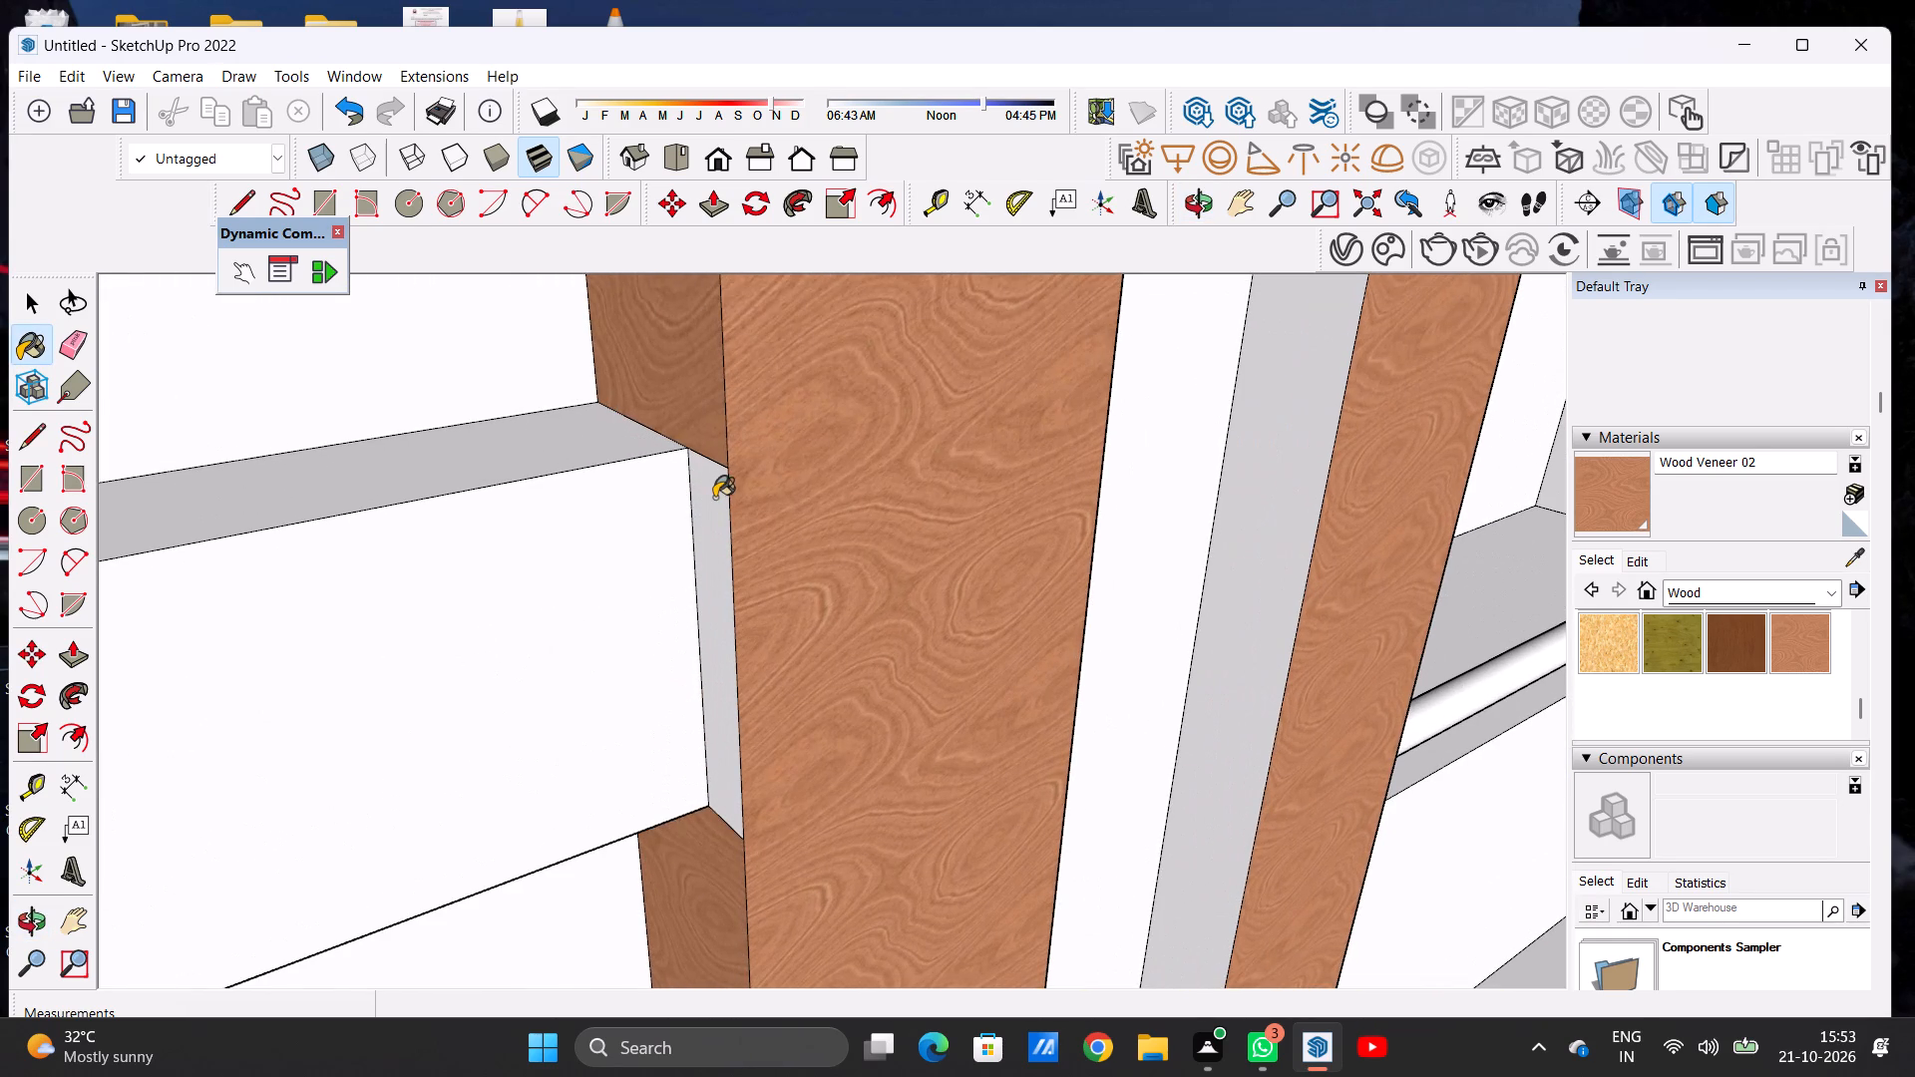
left_click(714, 498)
scroll(567, 556, "down", 20)
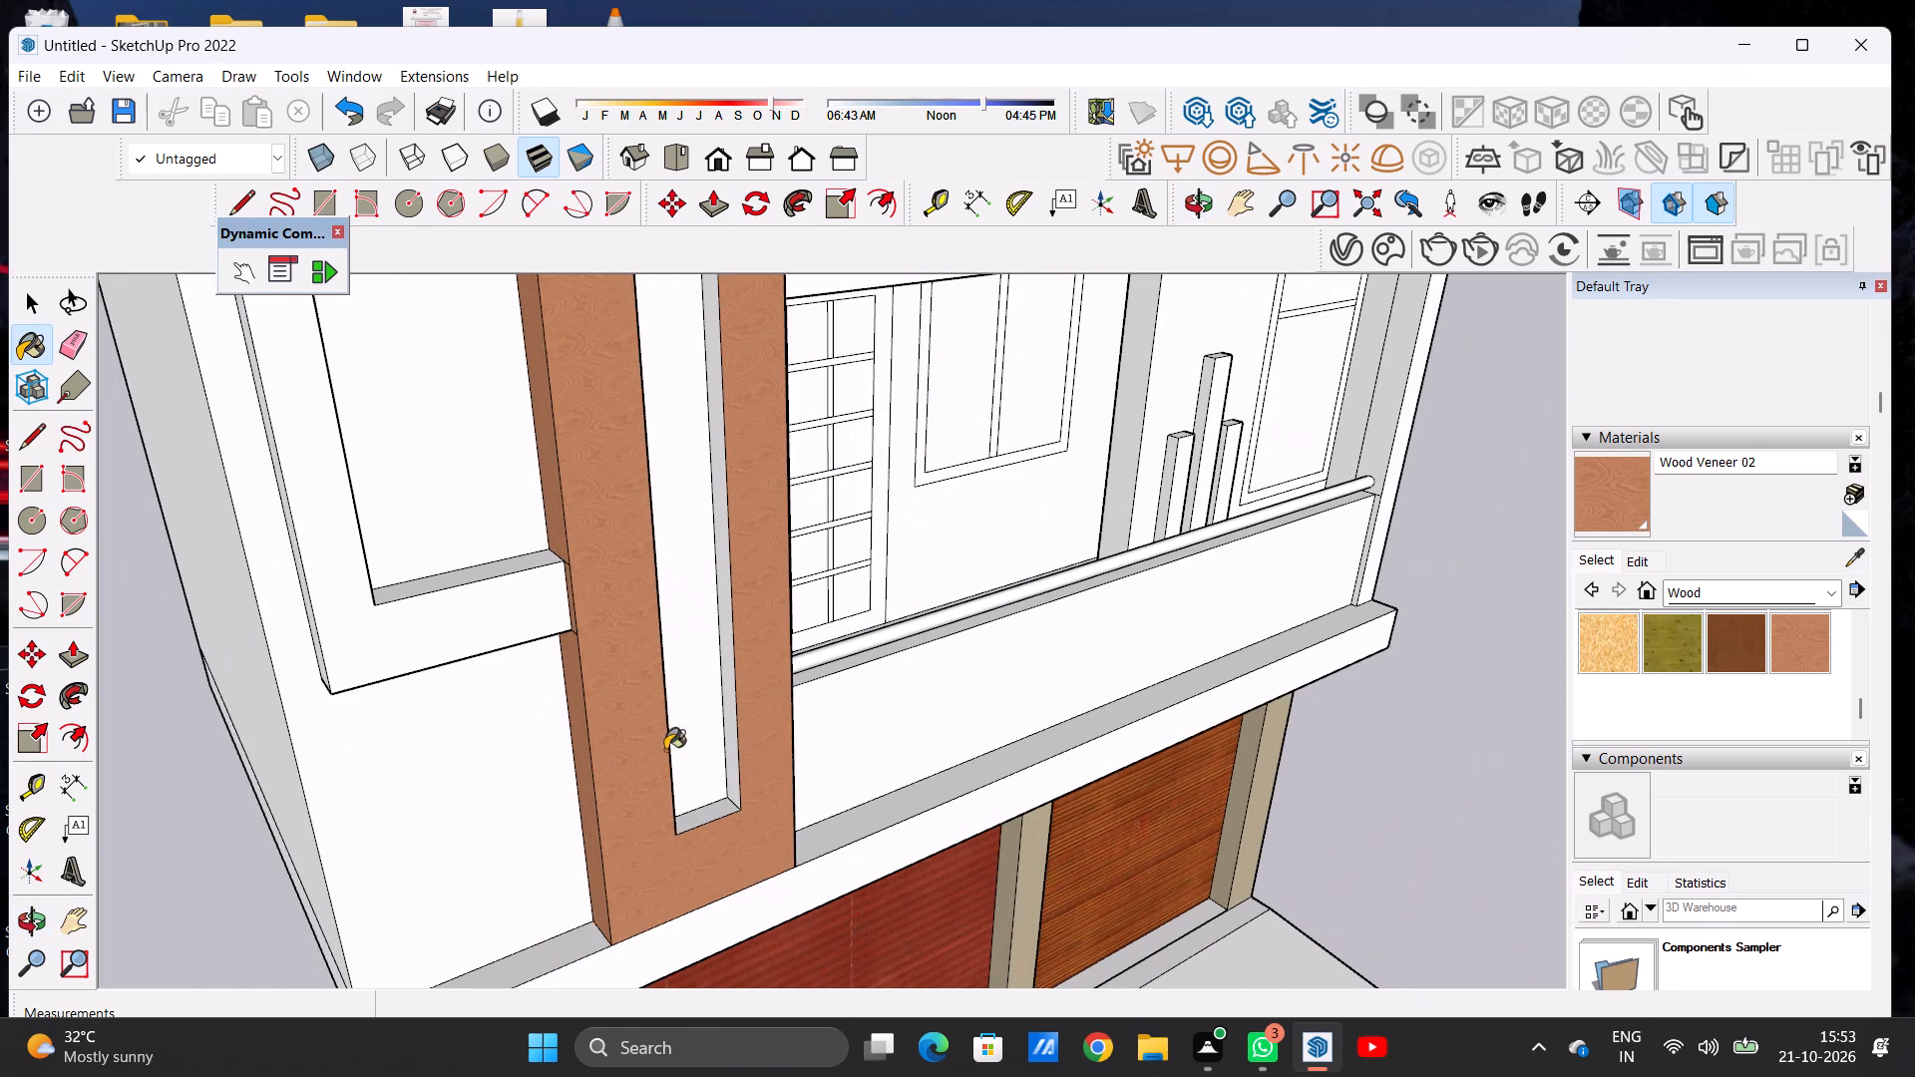
Paint the slot's bottom ledge and its inner side face nearest the balconies with Wood Veneer 02.
scroll(697, 807, "up", 14)
left_click(682, 800)
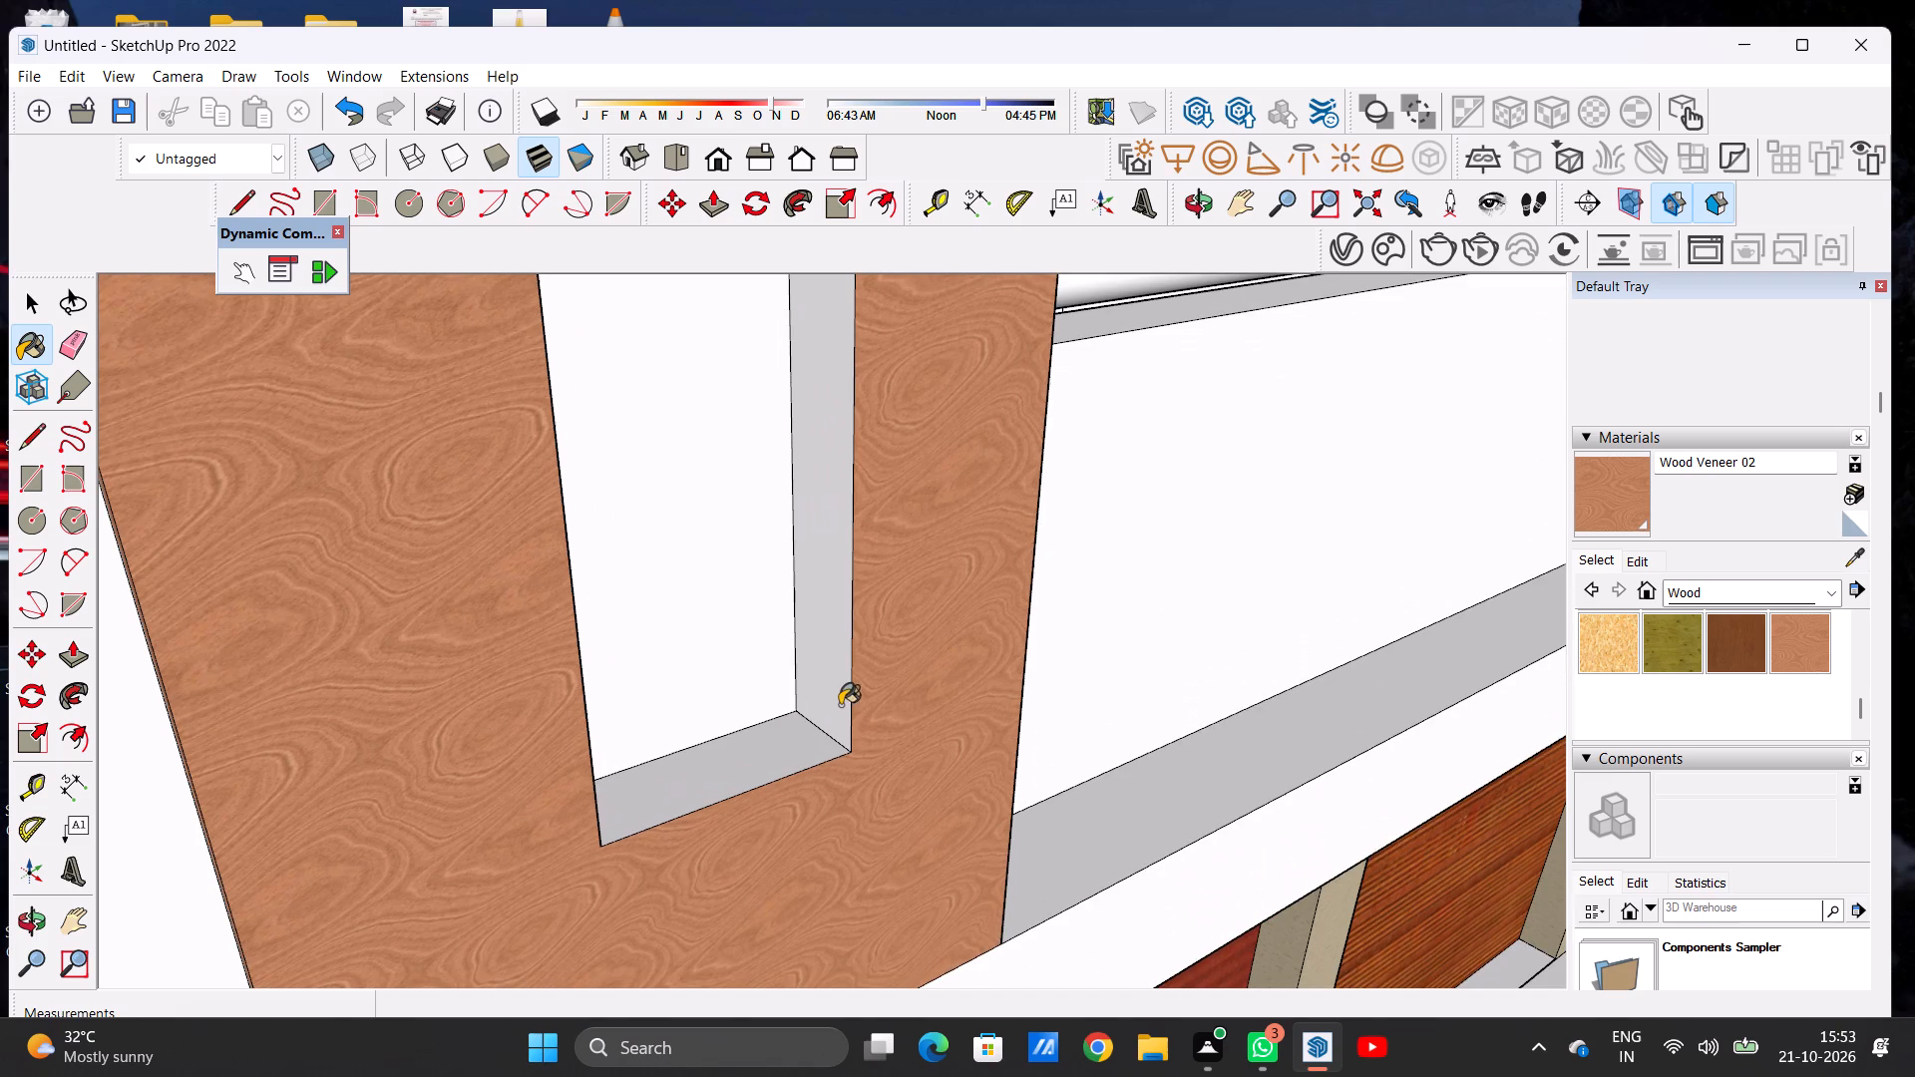
left_click(836, 694)
scroll(694, 769, "down", 8)
scroll(604, 786, "down", 14)
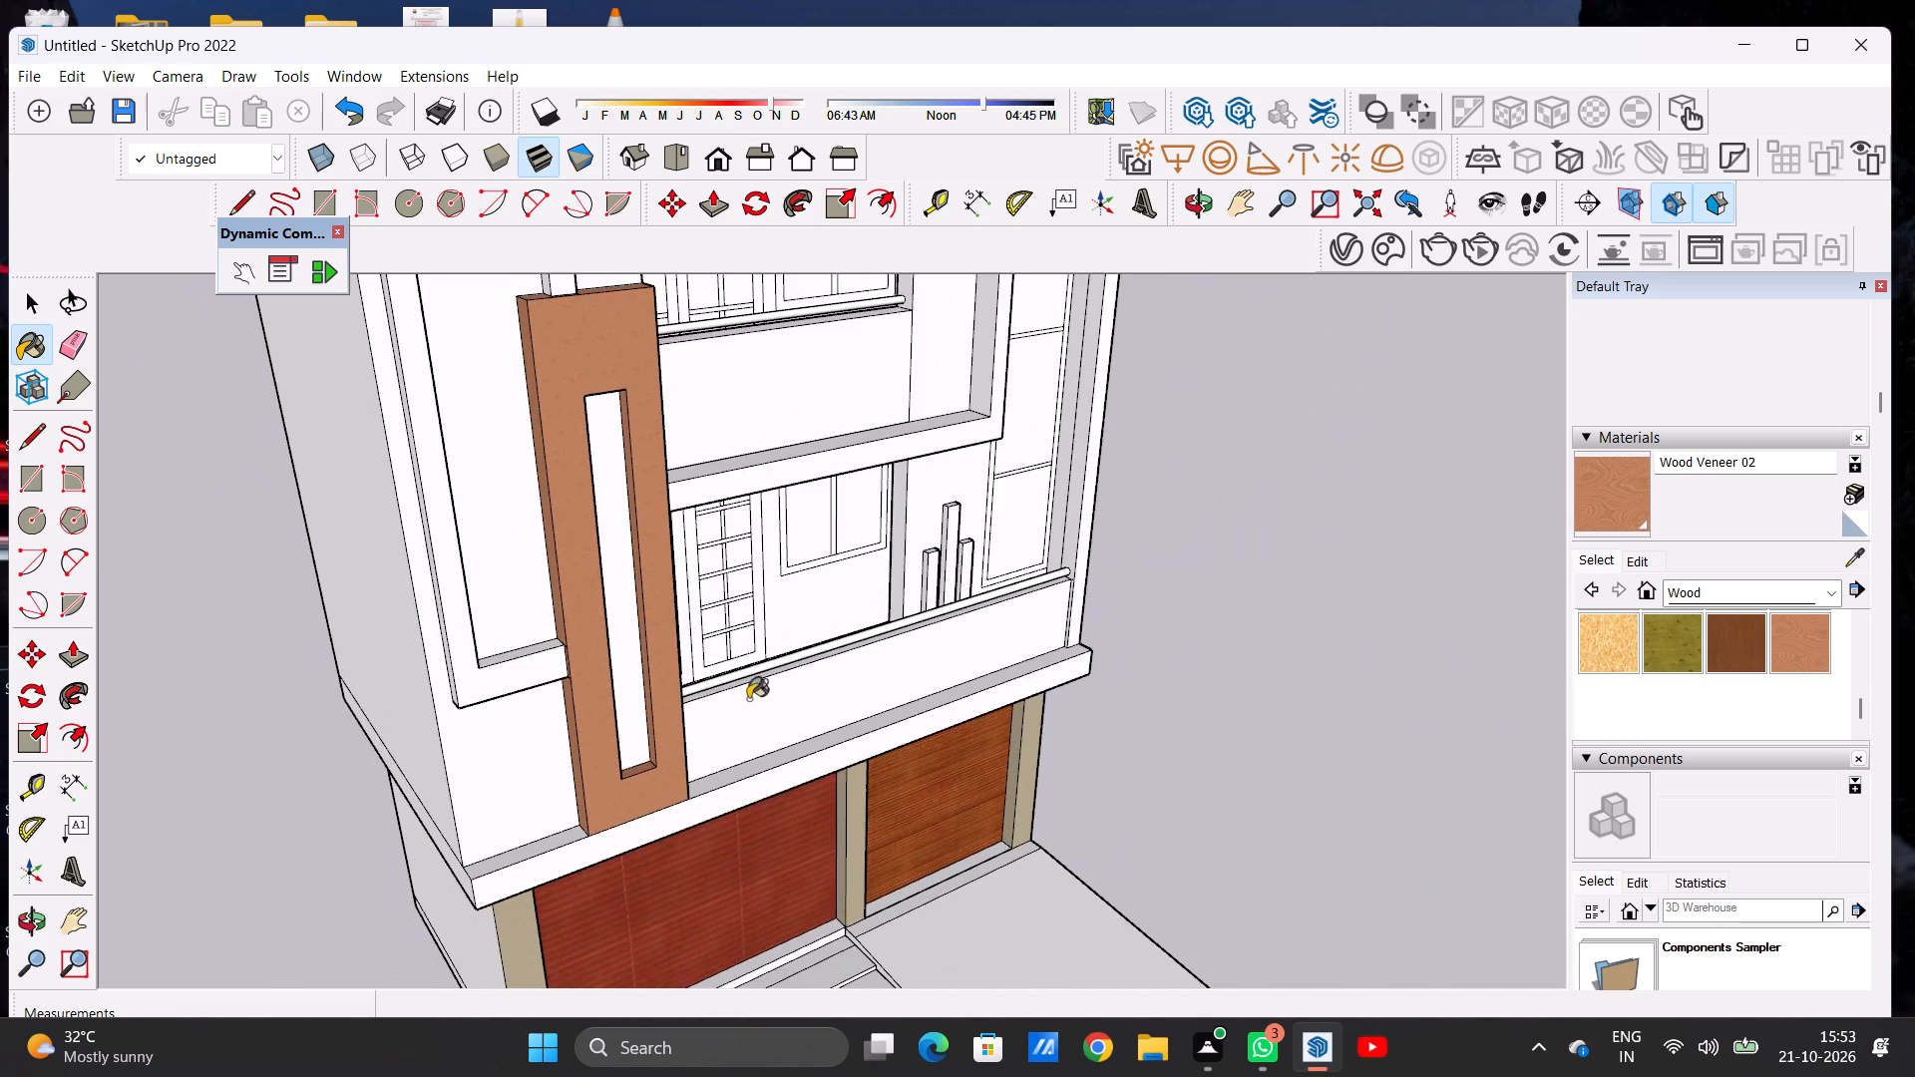
Paint the underside at the slot's top and its remaining inner side face with Wood Veneer 02.
middle_click_drag(756, 698, 289, 583)
scroll(512, 612, "down", 7)
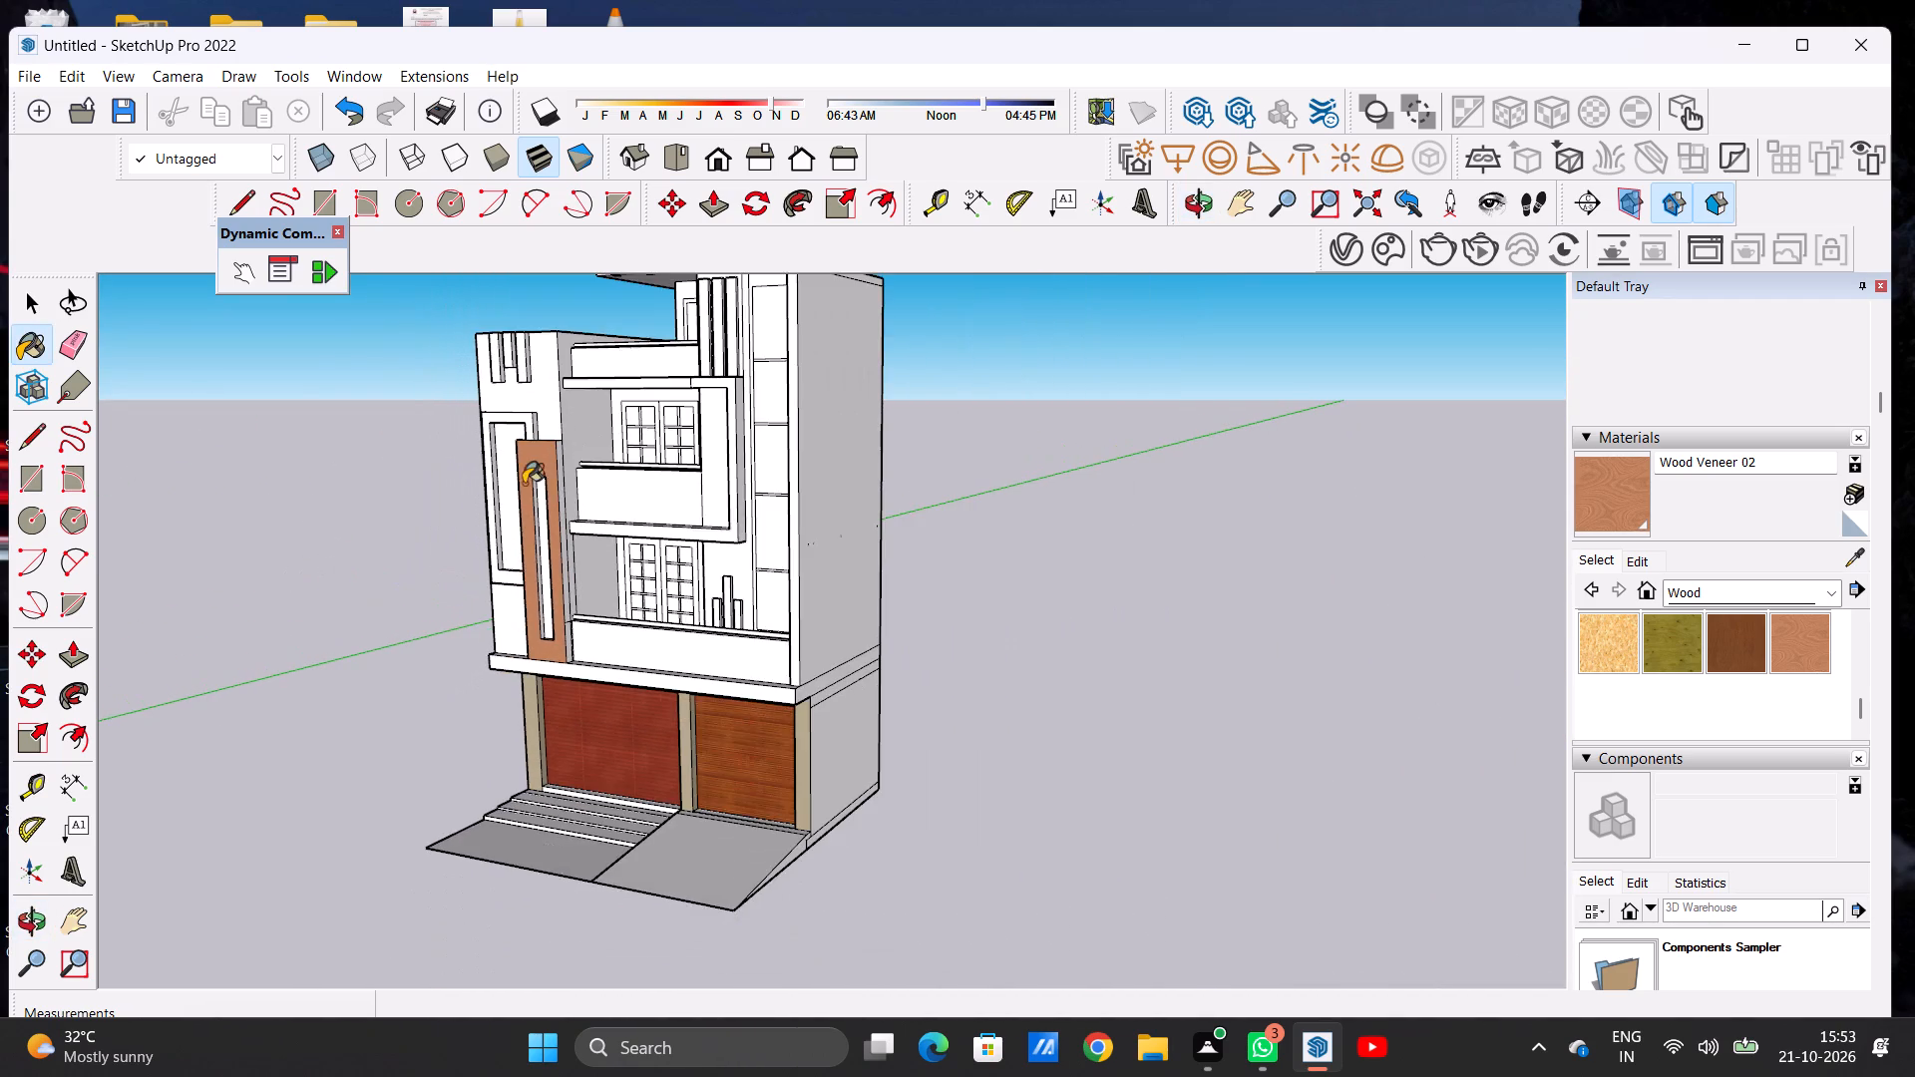
scroll(524, 482, "up", 15)
middle_click_drag(565, 551, 542, 400)
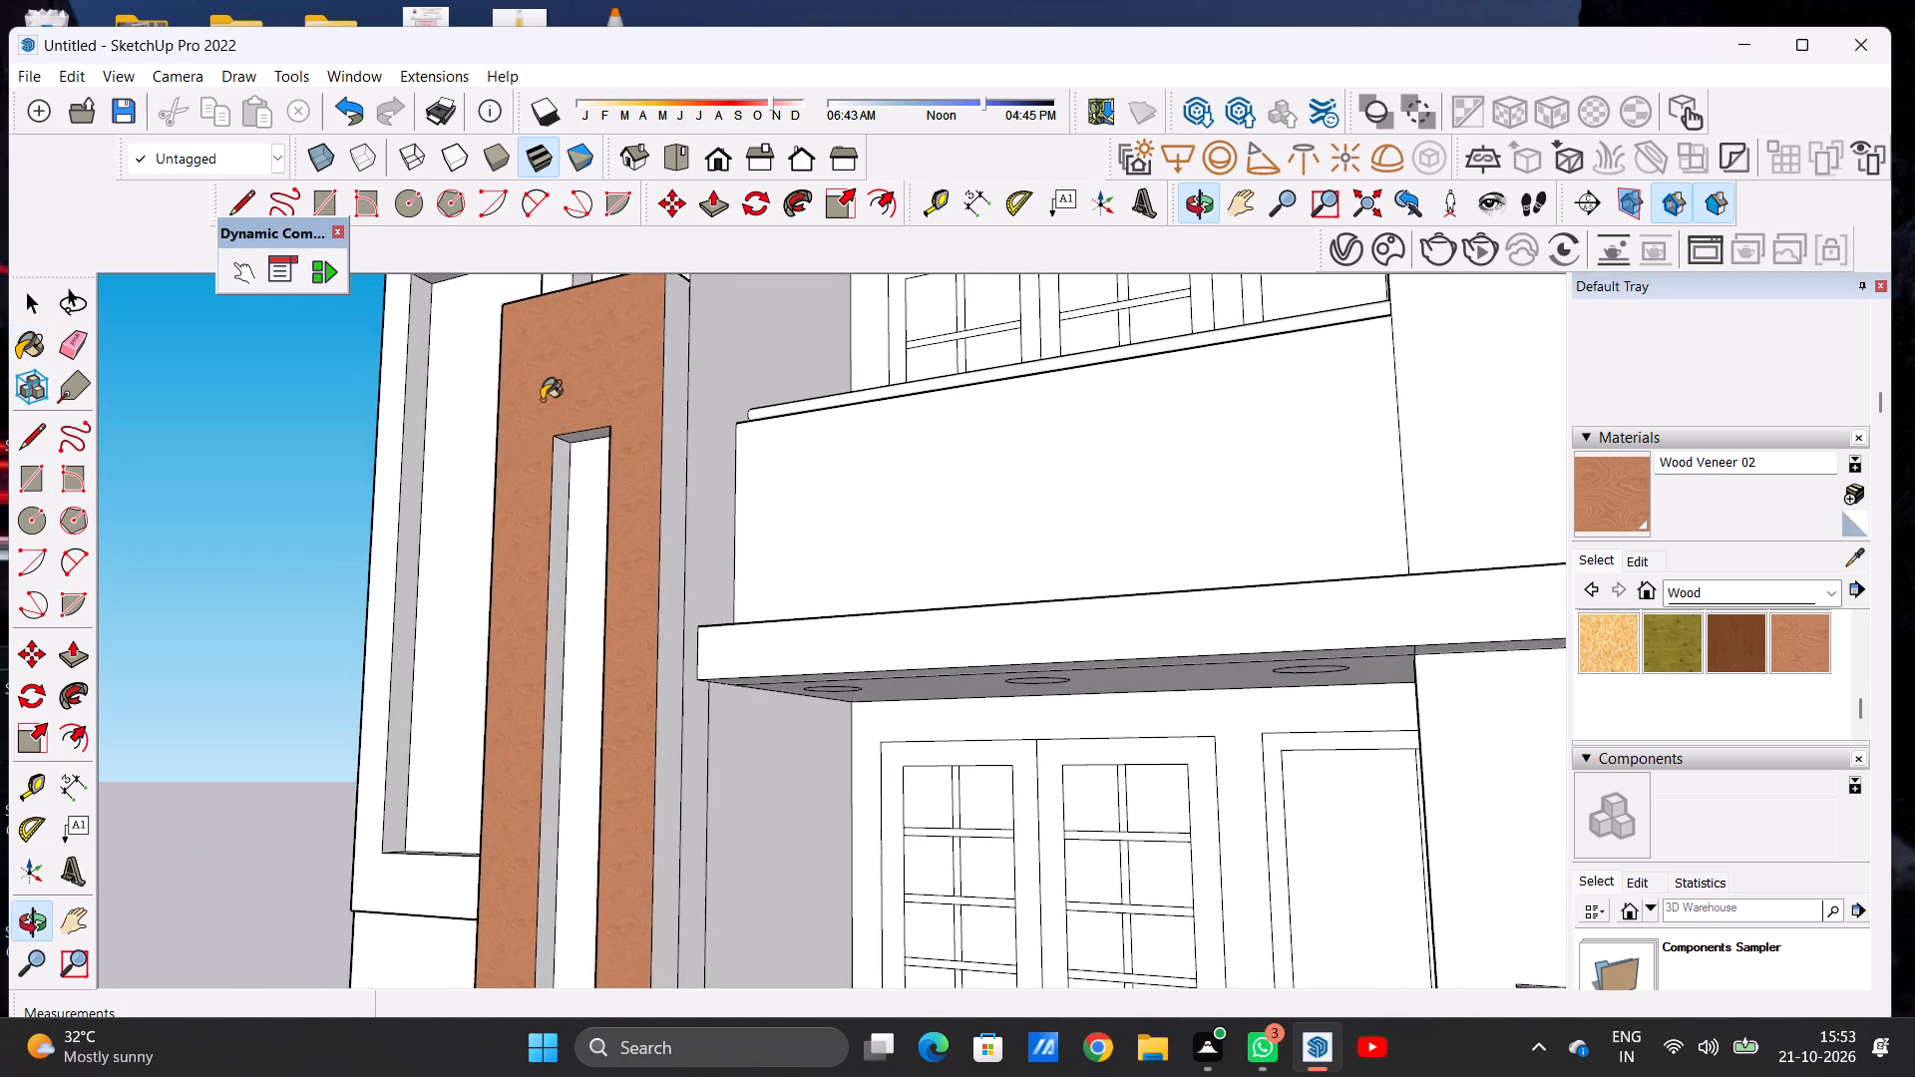
scroll(555, 443, "up", 17)
left_click(535, 367)
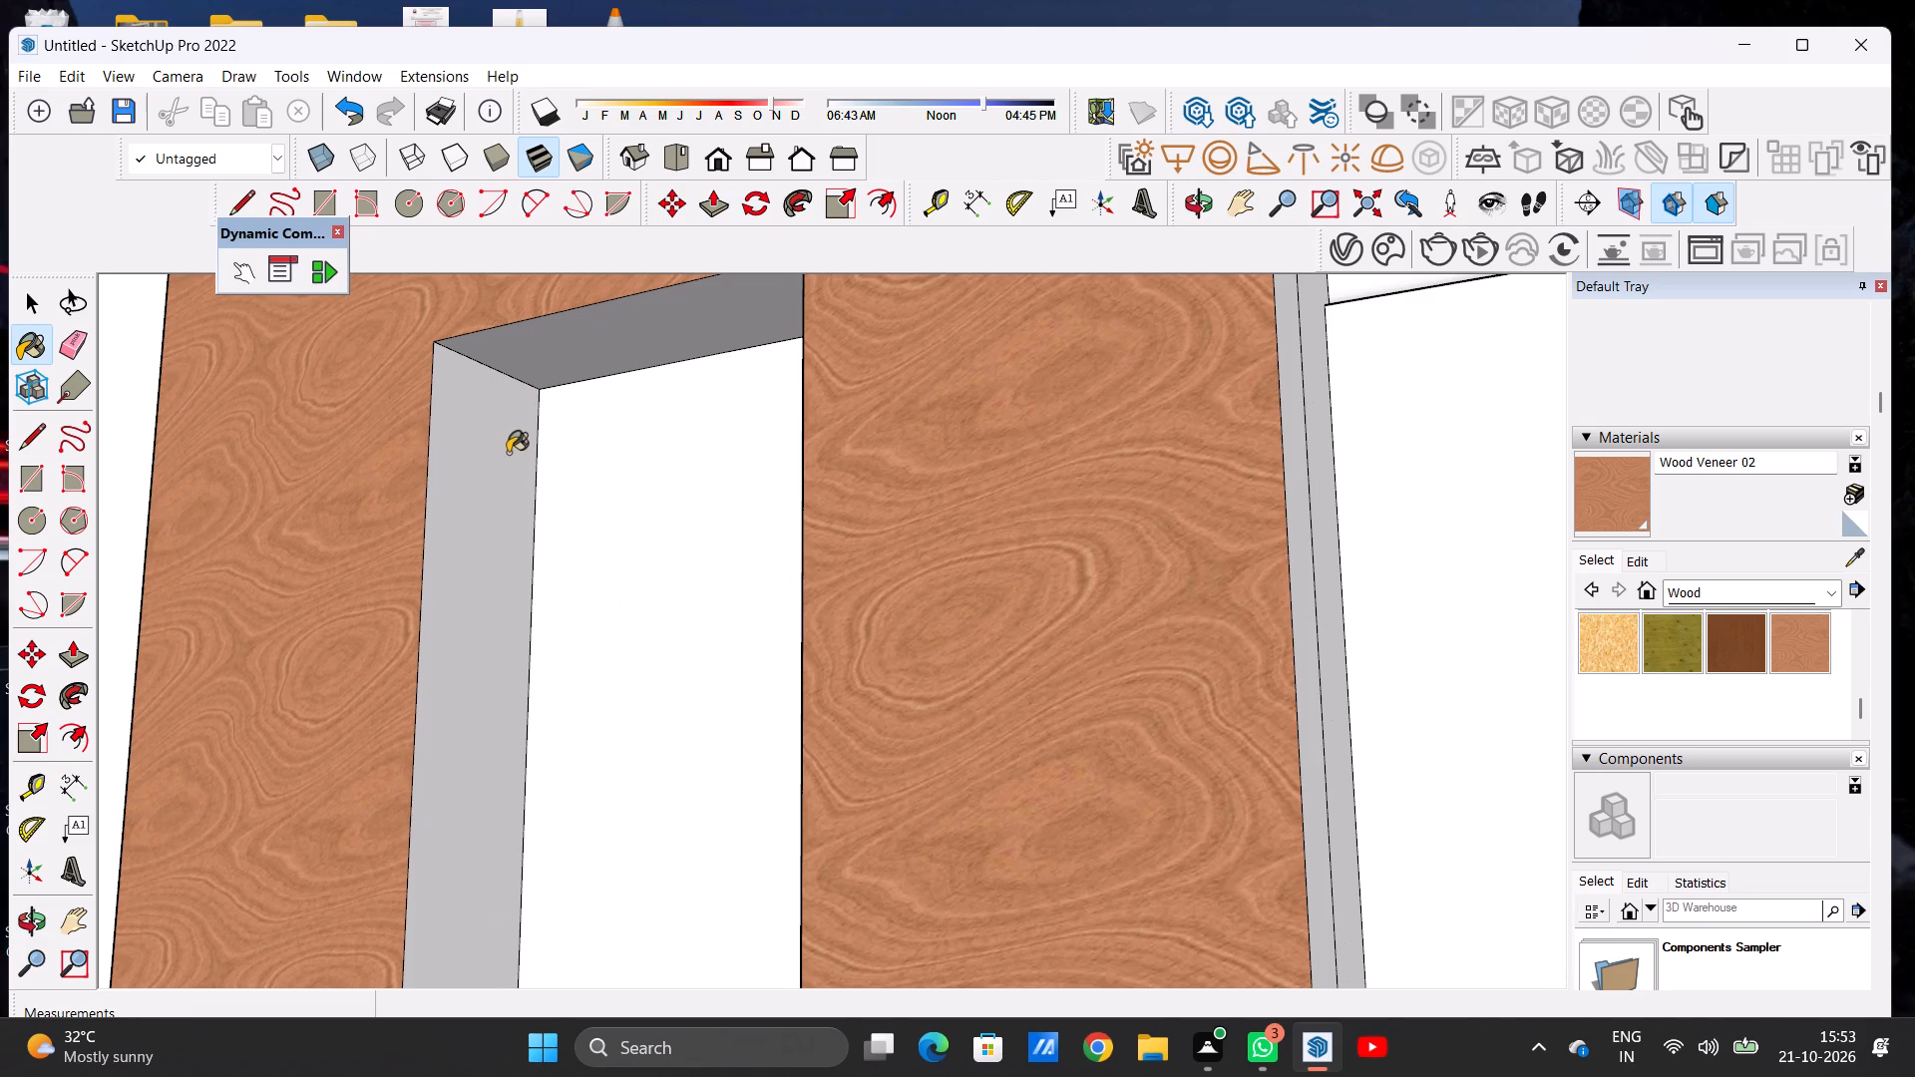
left_click(499, 468)
scroll(546, 564, "down", 16)
scroll(550, 567, "up", 1)
scroll(550, 567, "down", 16)
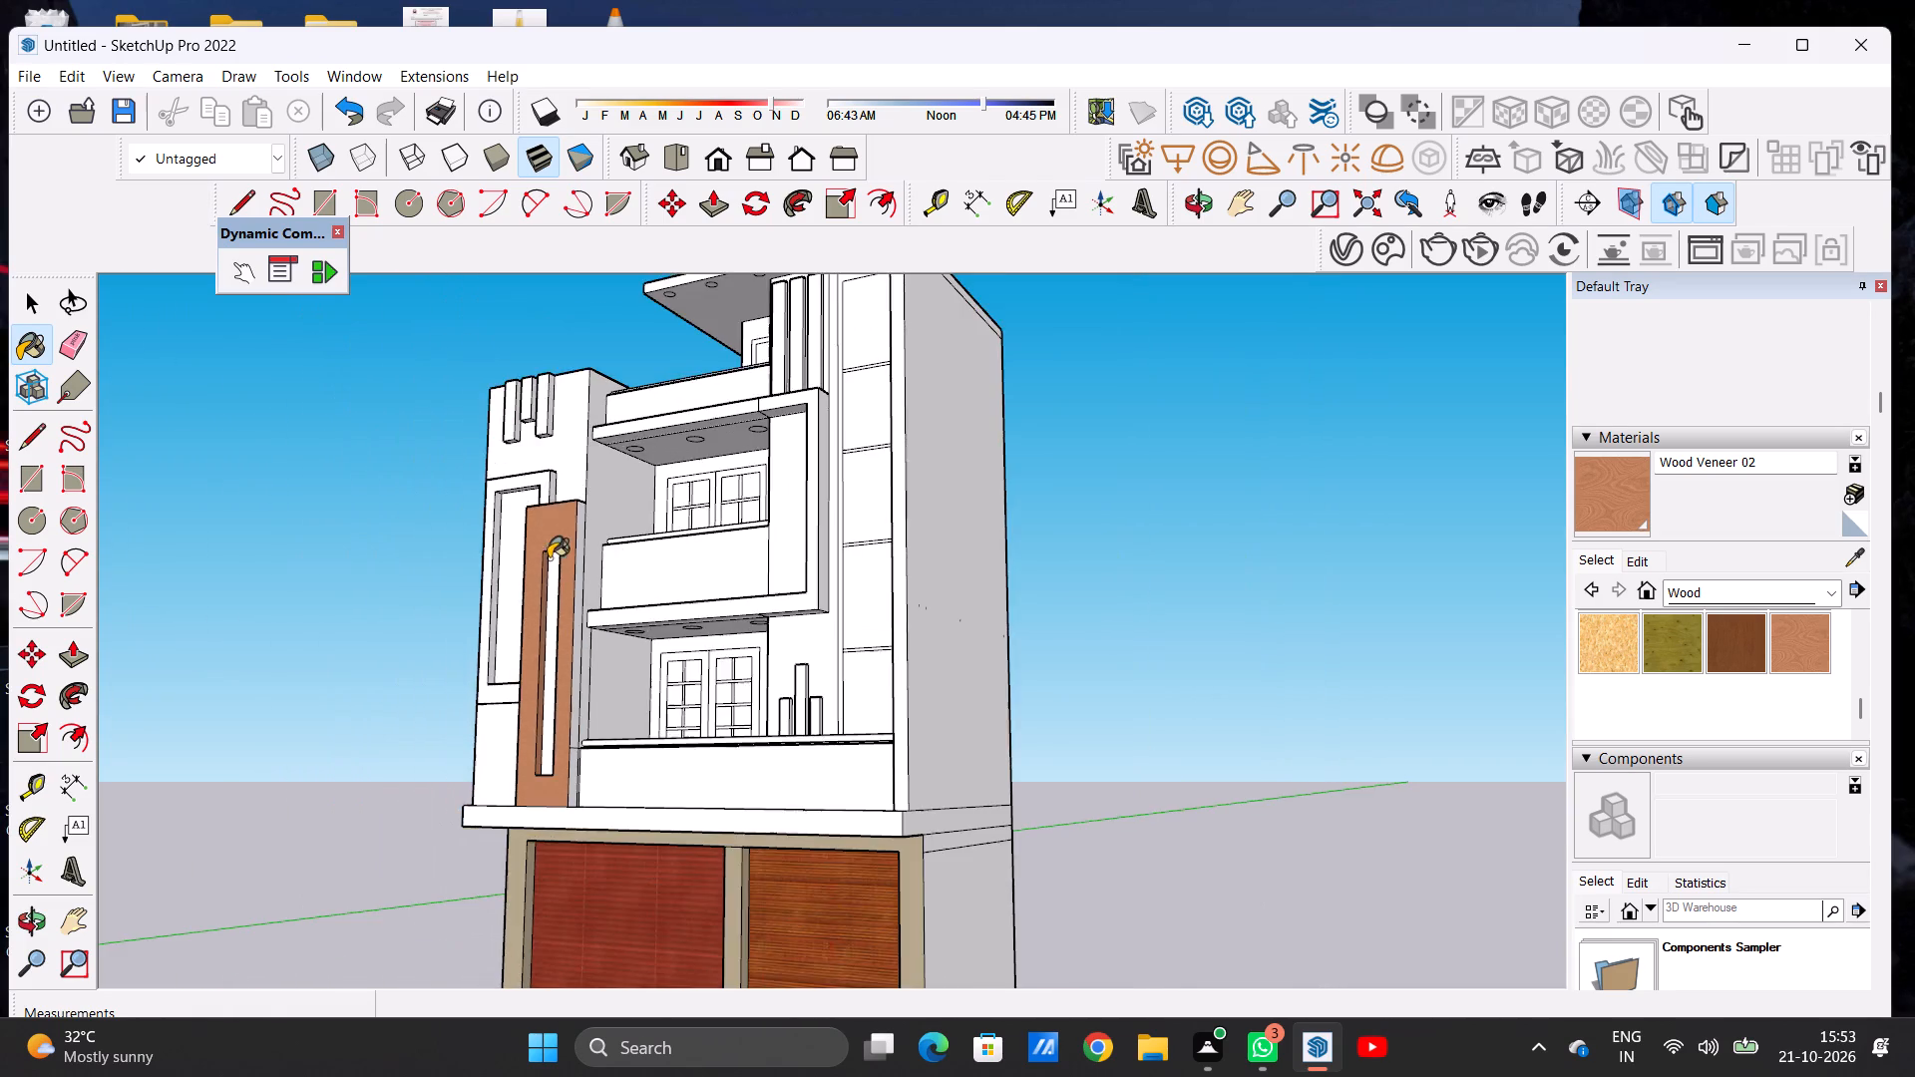
Paint the slotted panel's side face towards the balconies with Wood Veneer 02.
scroll(569, 523, "up", 11)
scroll(594, 486, "down", 1)
scroll(594, 486, "up", 2)
left_click(594, 486)
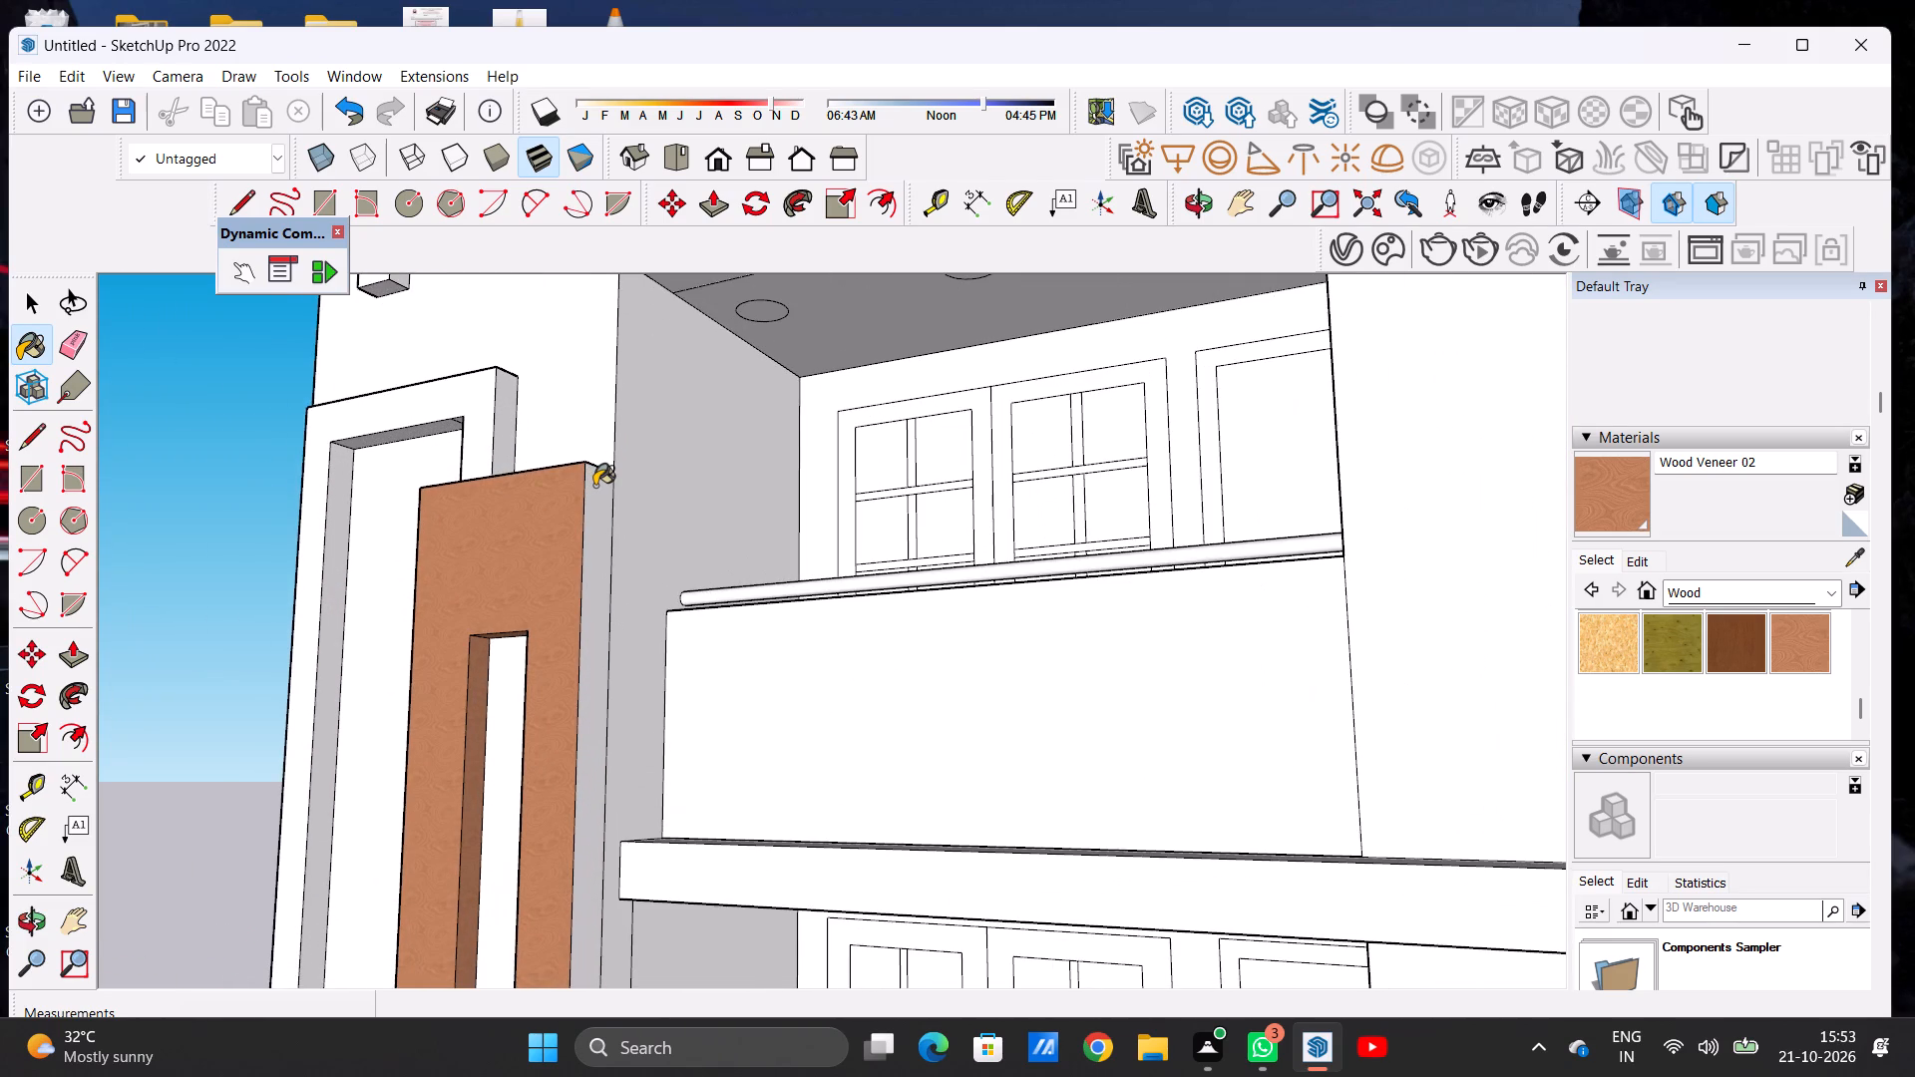
scroll(594, 486, "down", 11)
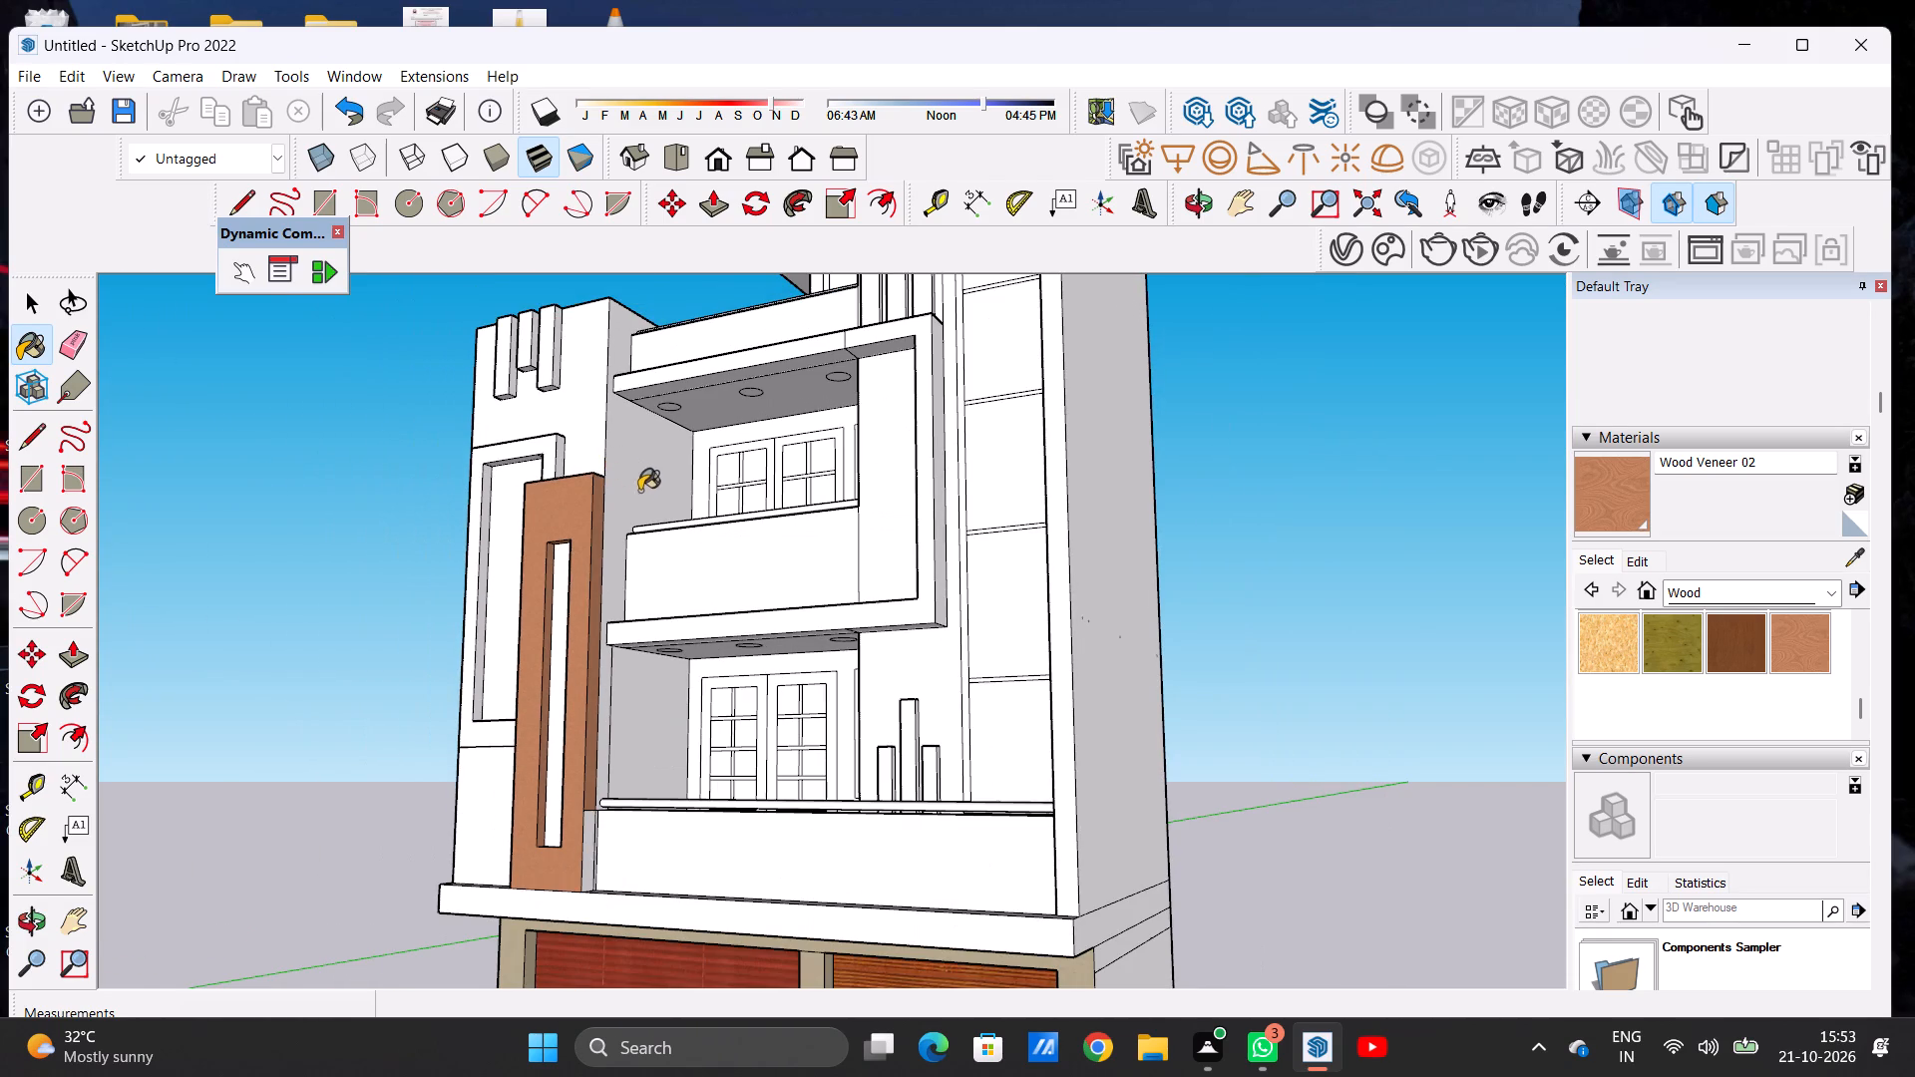
Draw a line about 6' 7" long across the upper balcony's side wall, from the panel's top back corner to the recess's back edge.
middle_click_drag(635, 494, 505, 535)
scroll(641, 521, "up", 5)
key("space")
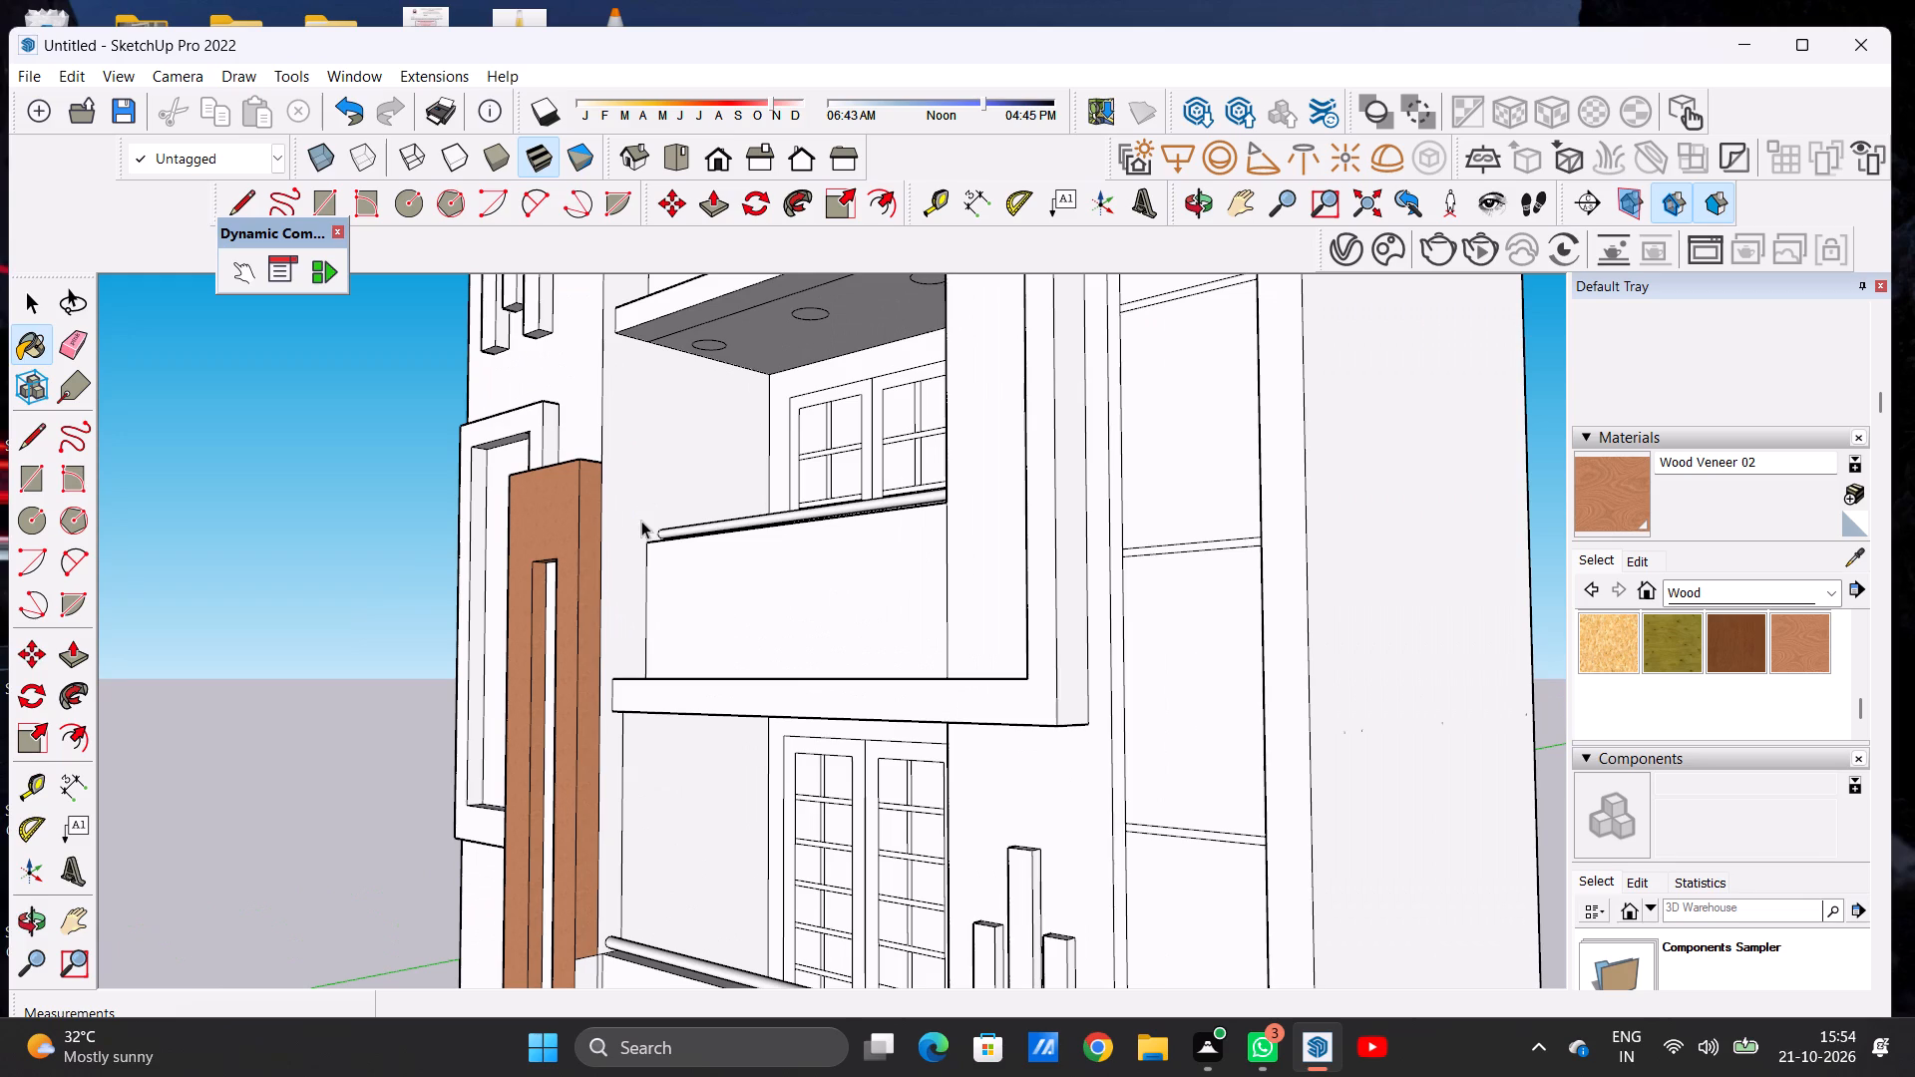
type("l")
scroll(618, 493, "up", 1)
scroll(618, 493, "down", 1)
scroll(618, 493, "up", 2)
left_click(602, 462)
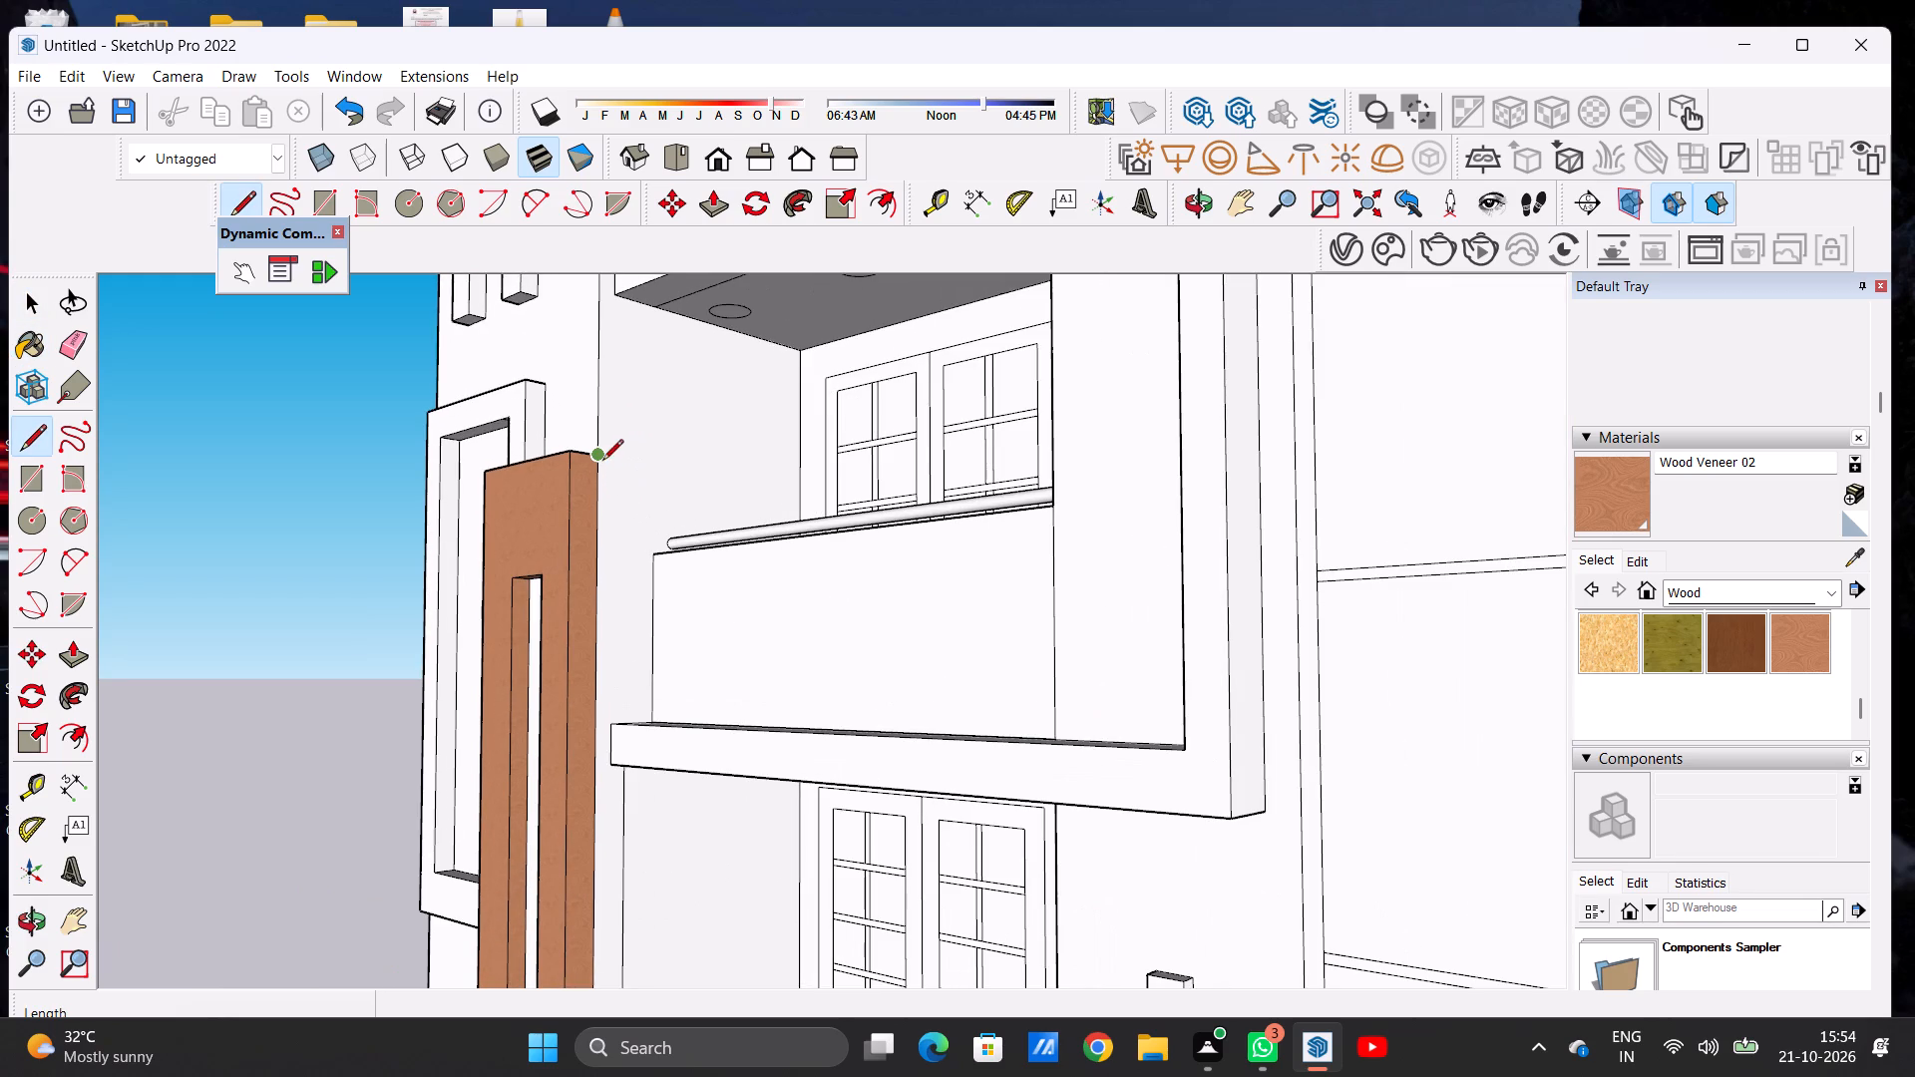
left_click(799, 485)
key("space")
Paint the upper balcony's side wall below the dividing line, beside the slotted panel, with Wood Veneer 02.
scroll(716, 451, "down", 8)
scroll(709, 670, "up", 4)
scroll(709, 670, "down", 1)
scroll(709, 670, "up", 1)
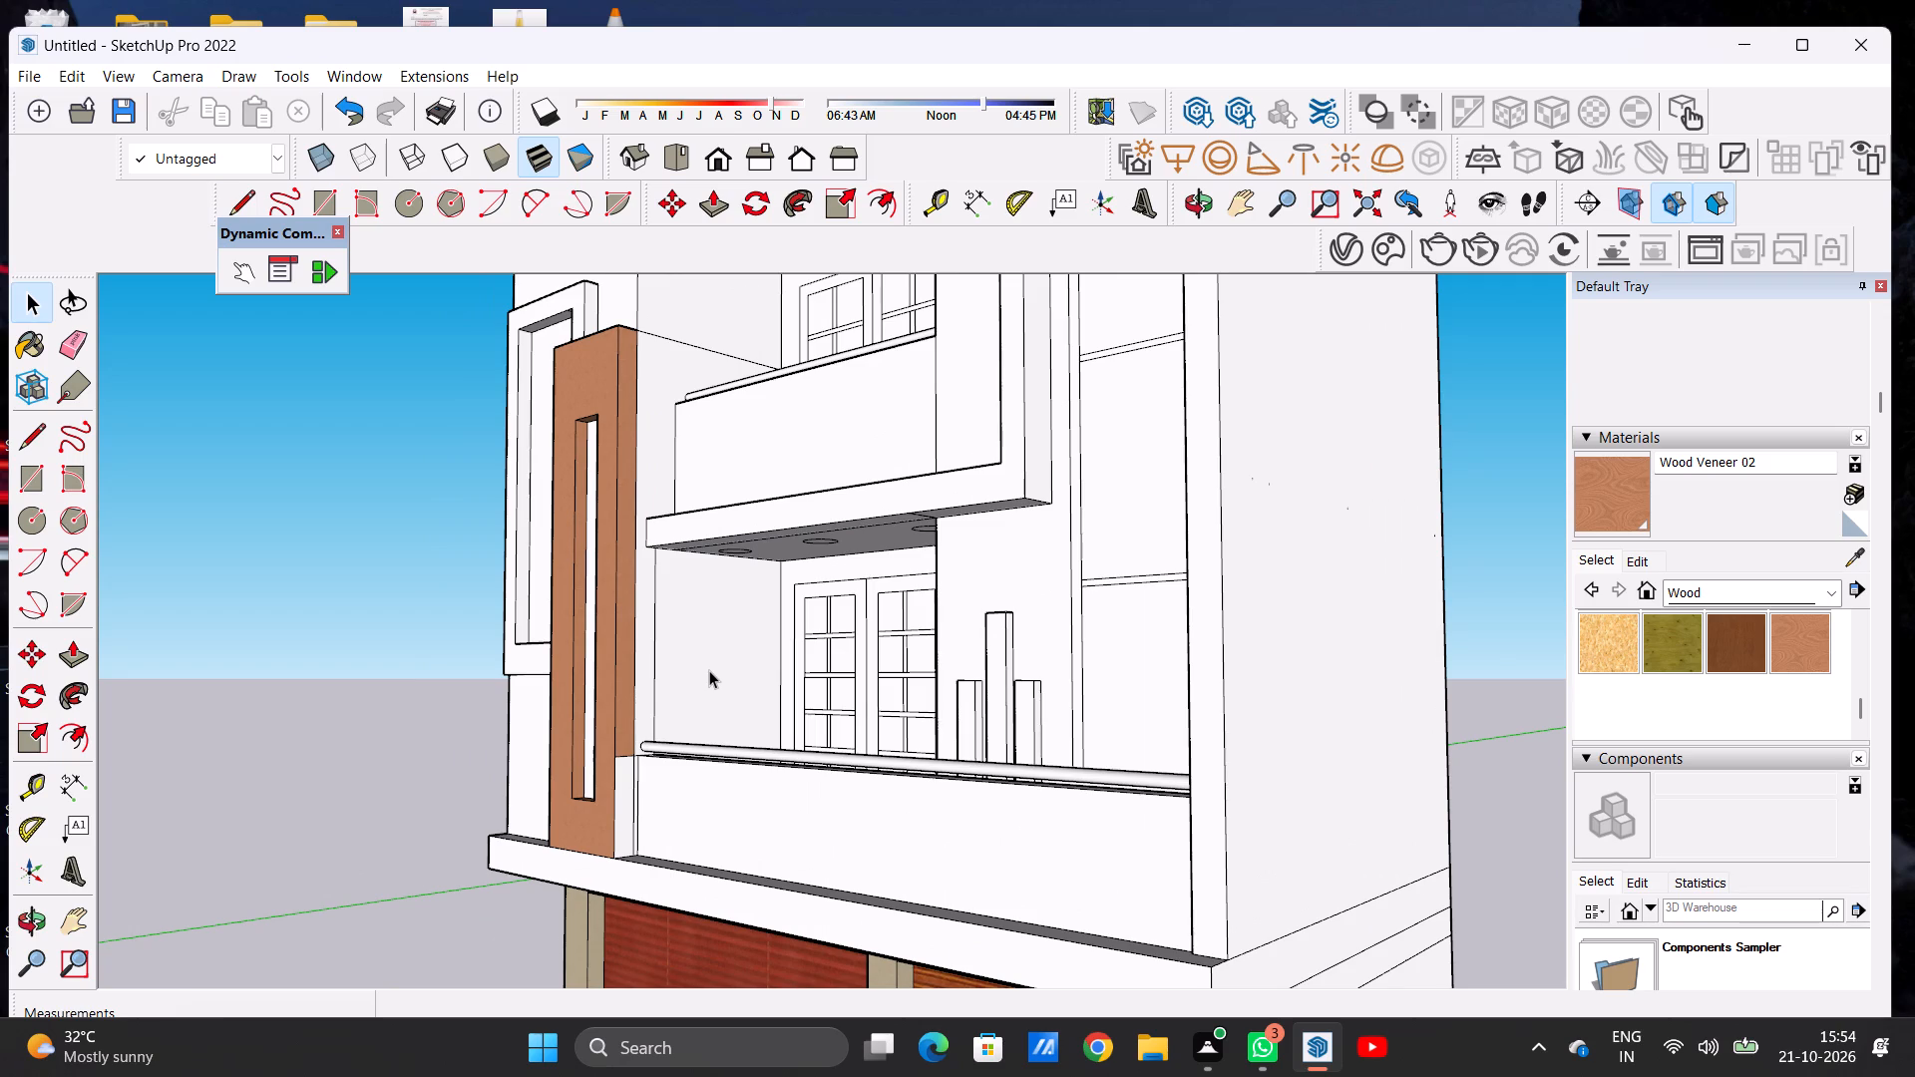
left_click(1609, 500)
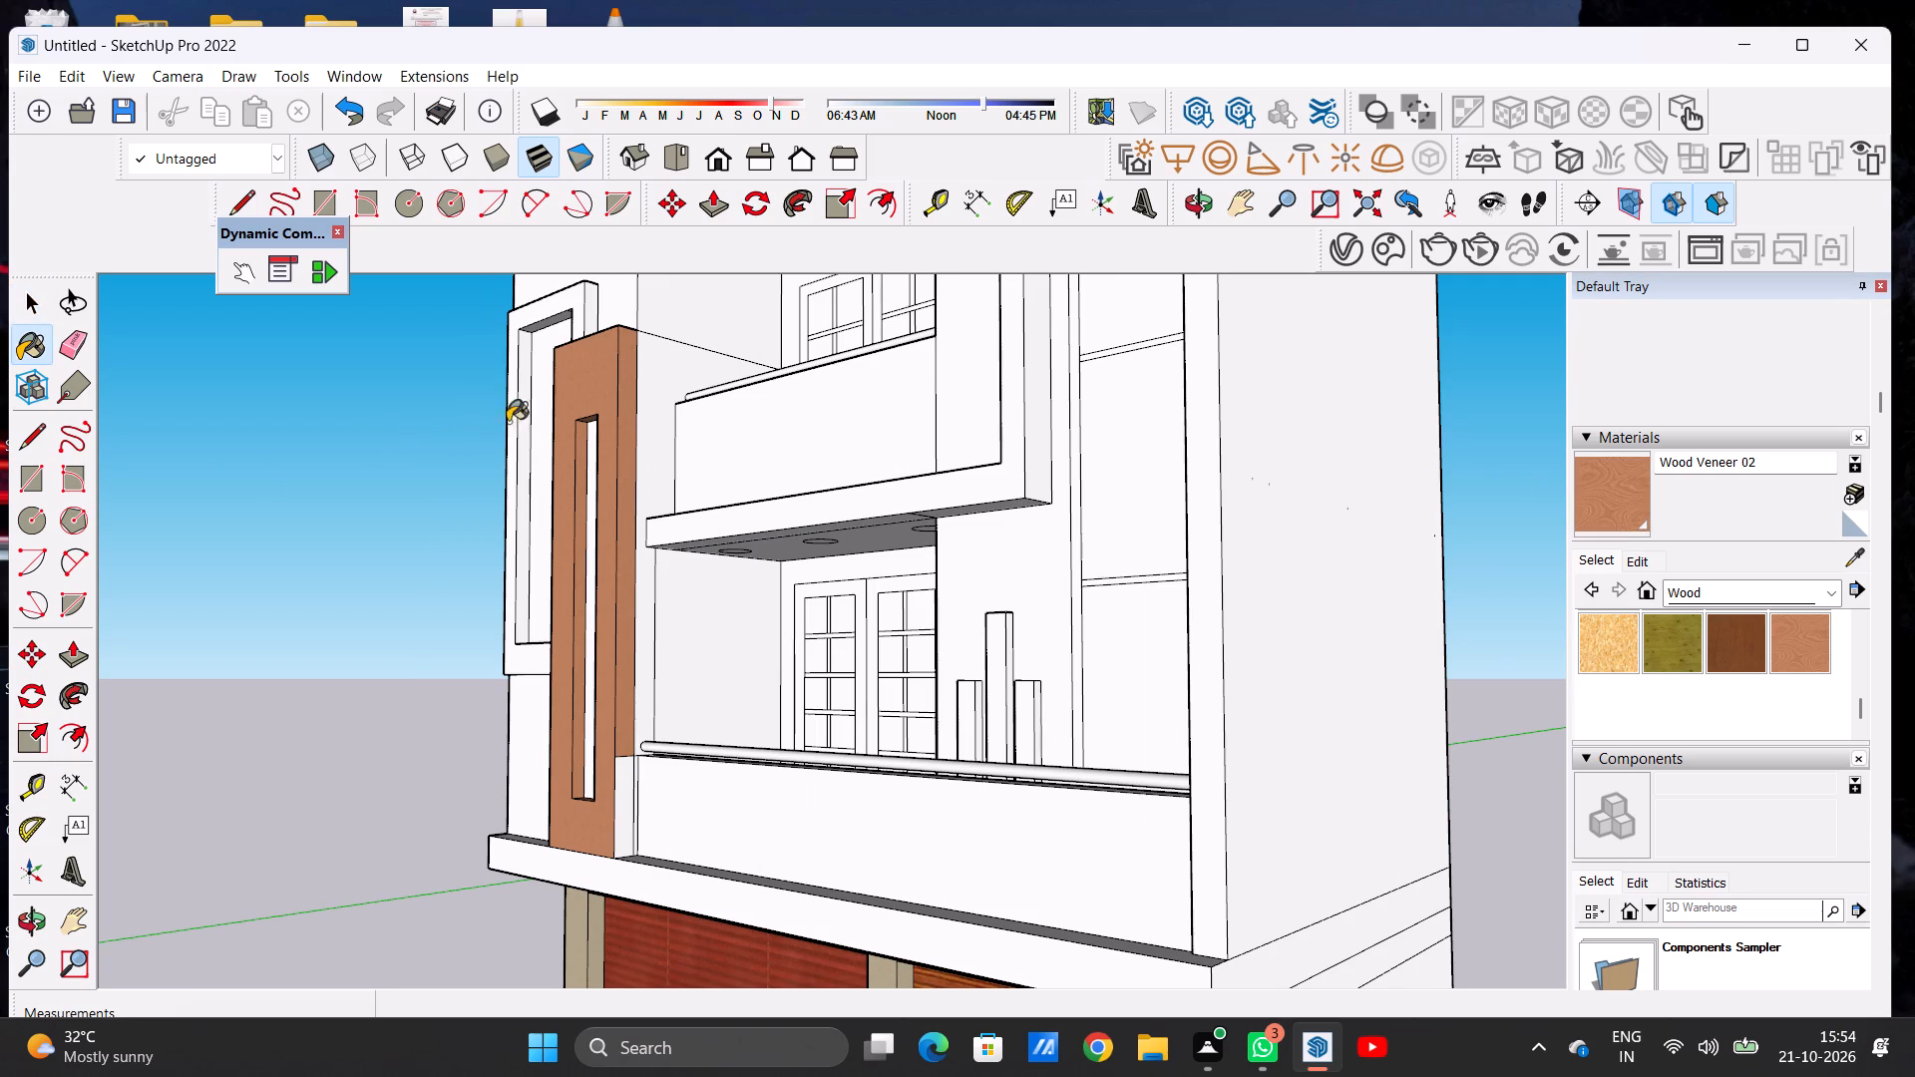
scroll(634, 403, "up", 4)
left_click(659, 373)
scroll(661, 380, "down", 7)
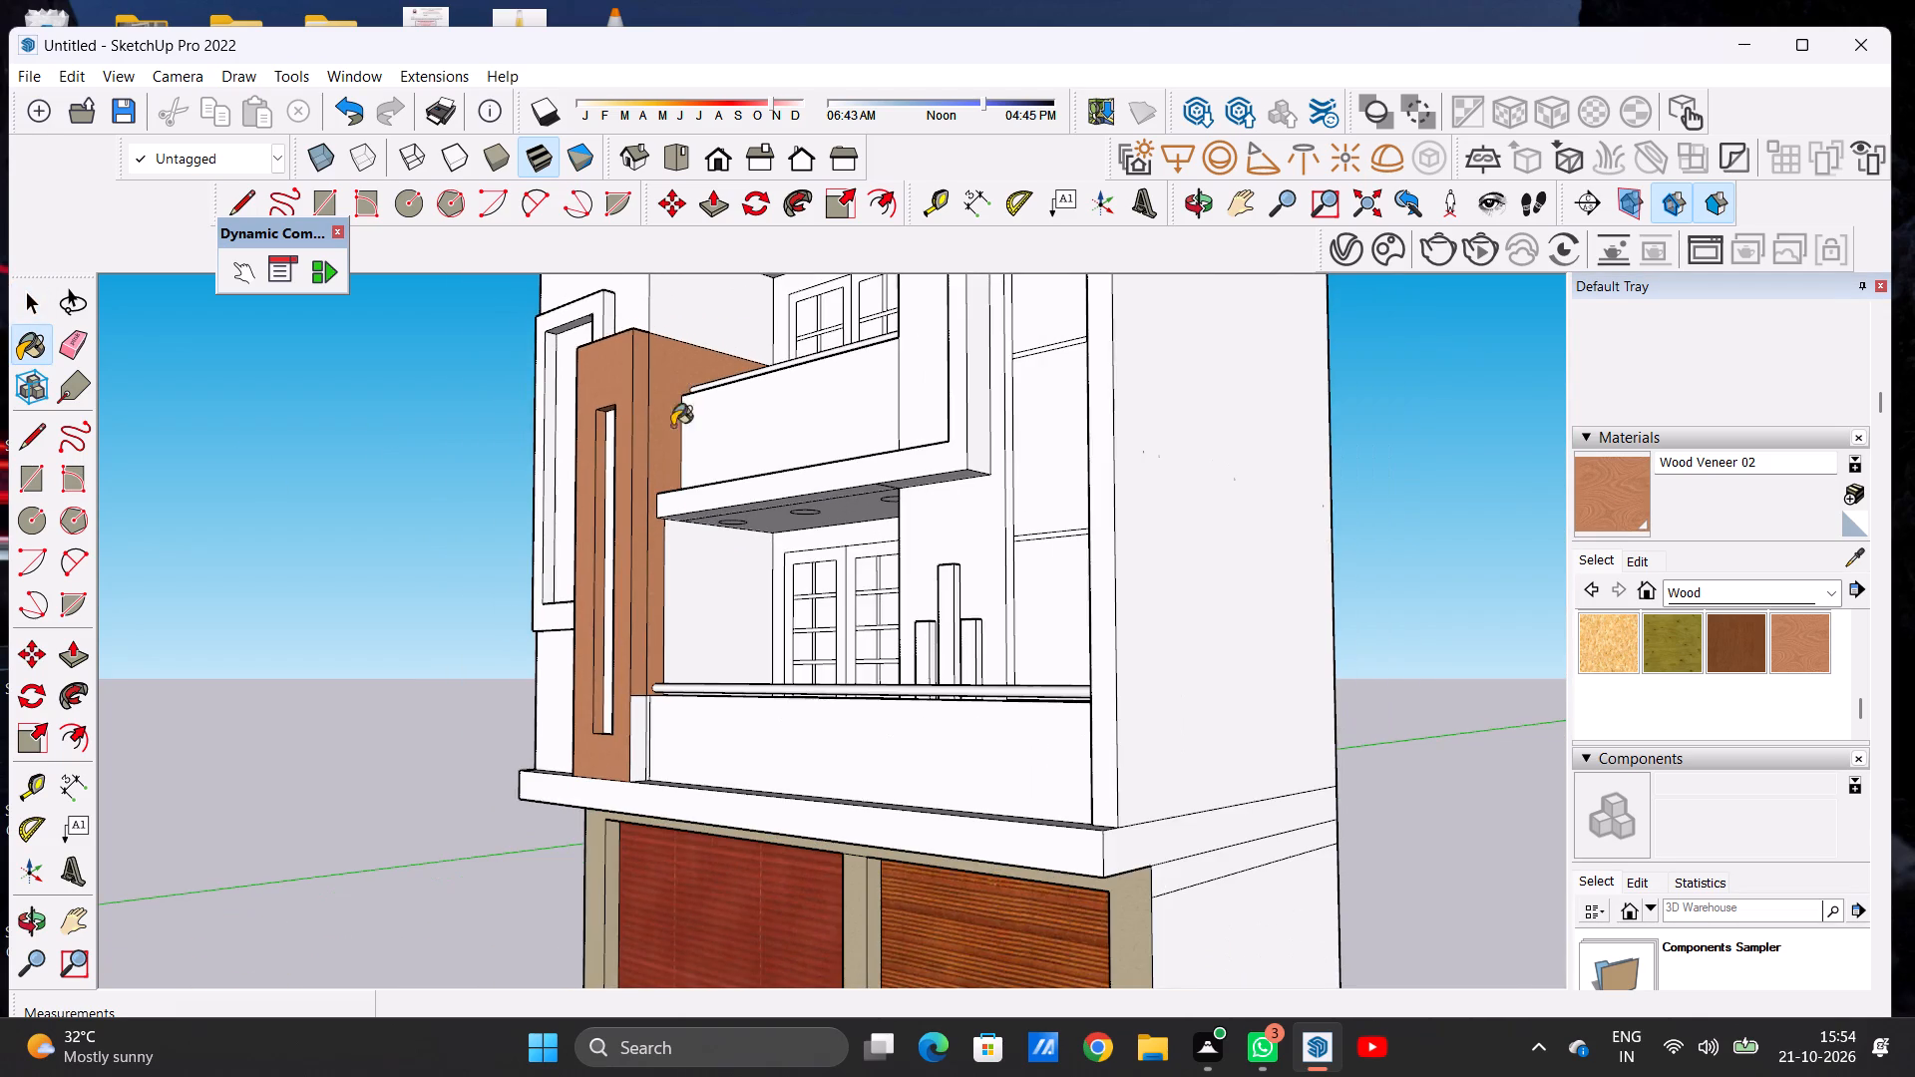
Paint the lower balcony's side wall beside the slotted panel with Wood Veneer 02.
scroll(726, 566, "up", 6)
left_click(678, 593)
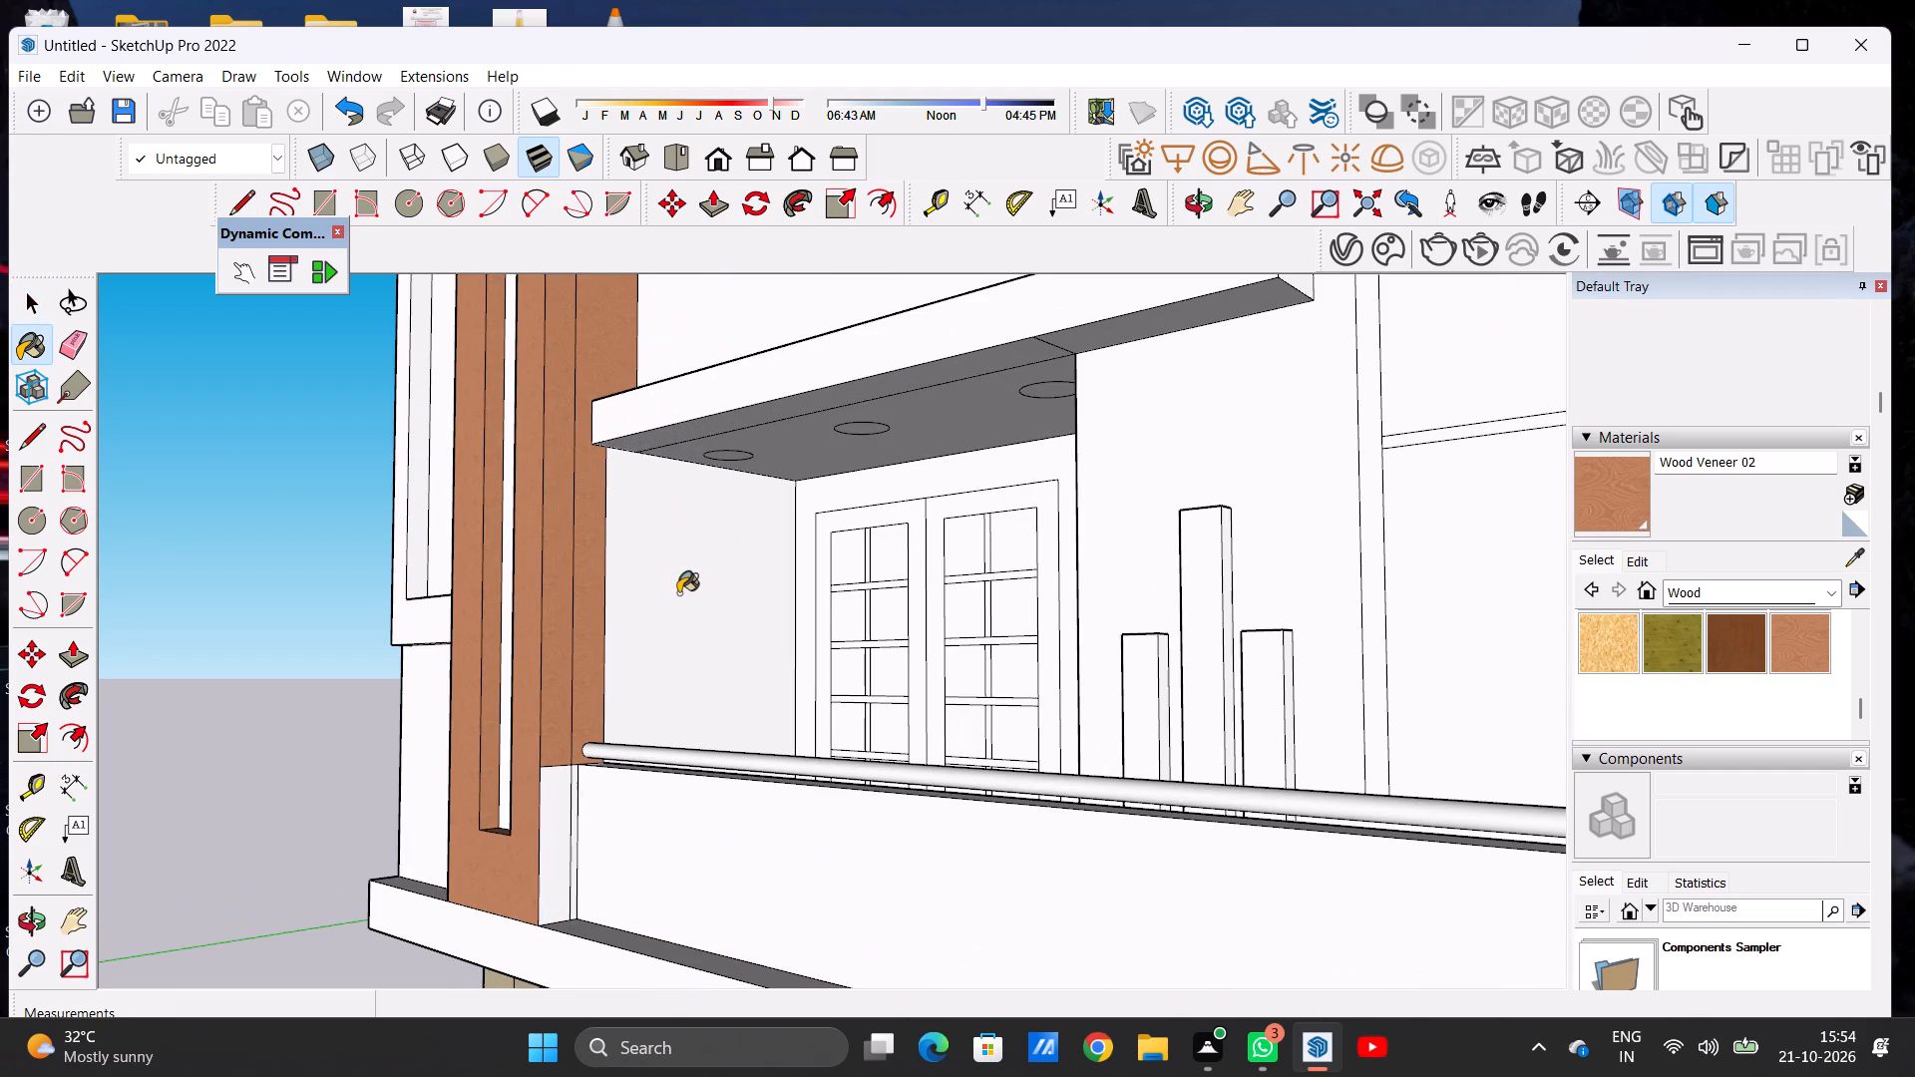
key("space")
Paint the narrow strip and the wider side face between the slotted panel and the lower balcony's parapet with Wood Veneer 02.
scroll(678, 593, "down", 13)
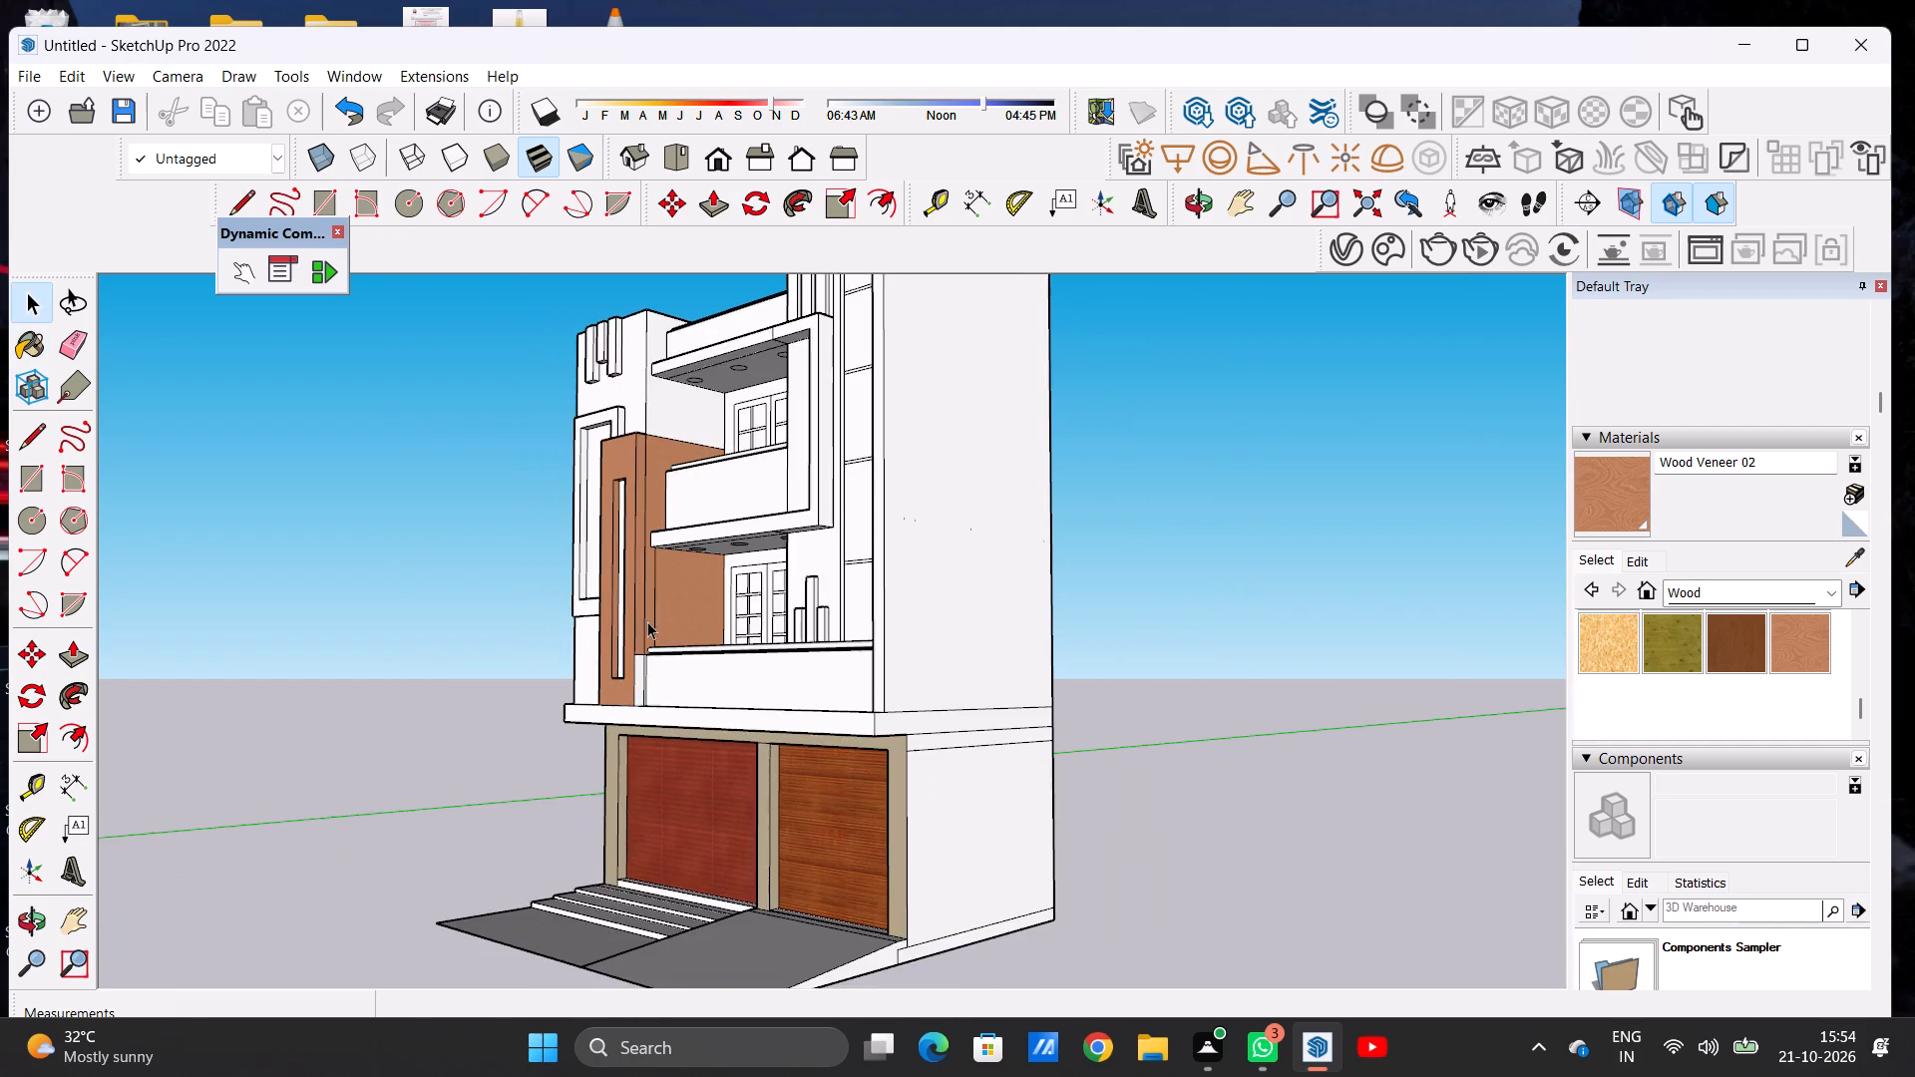
middle_click_drag(673, 628, 952, 682)
middle_click_drag(744, 550, 552, 547)
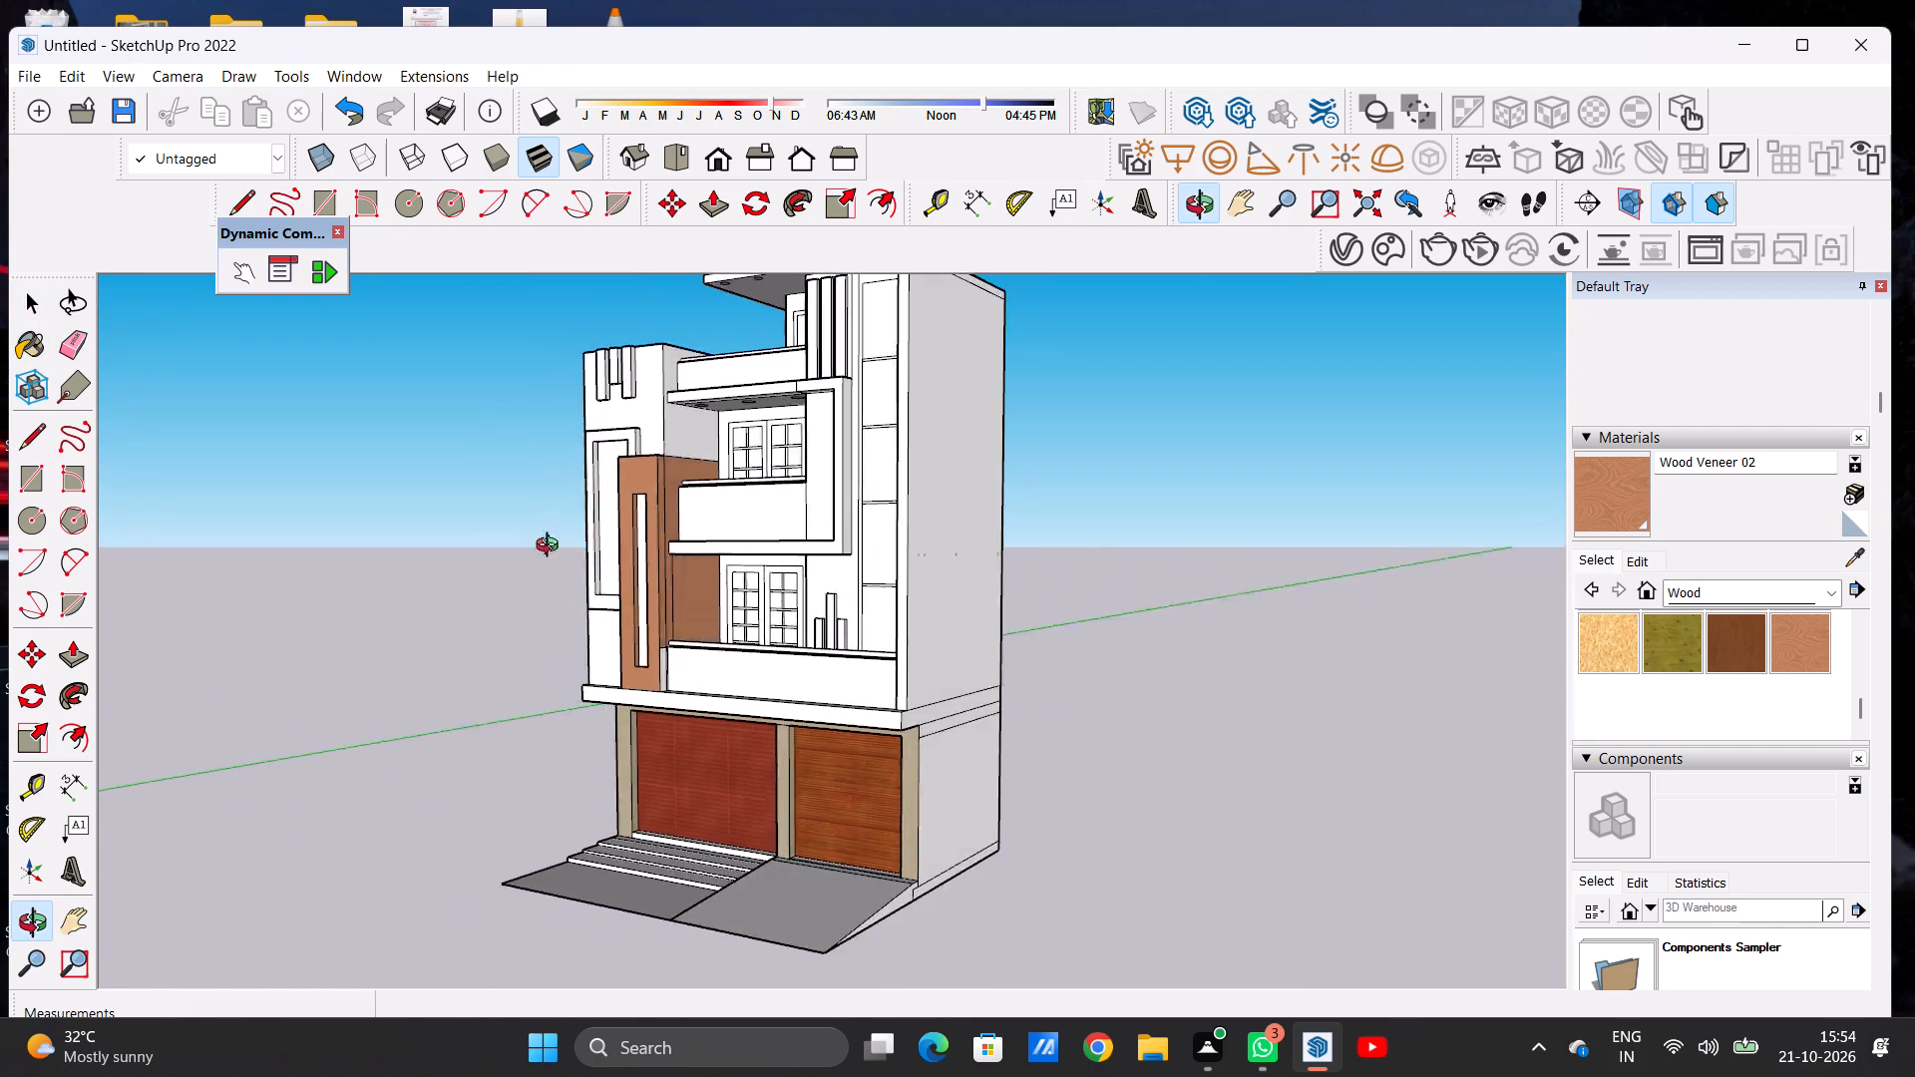
middle_click_drag(552, 547, 707, 633)
scroll(707, 633, "down", 4)
scroll(685, 595, "up", 8)
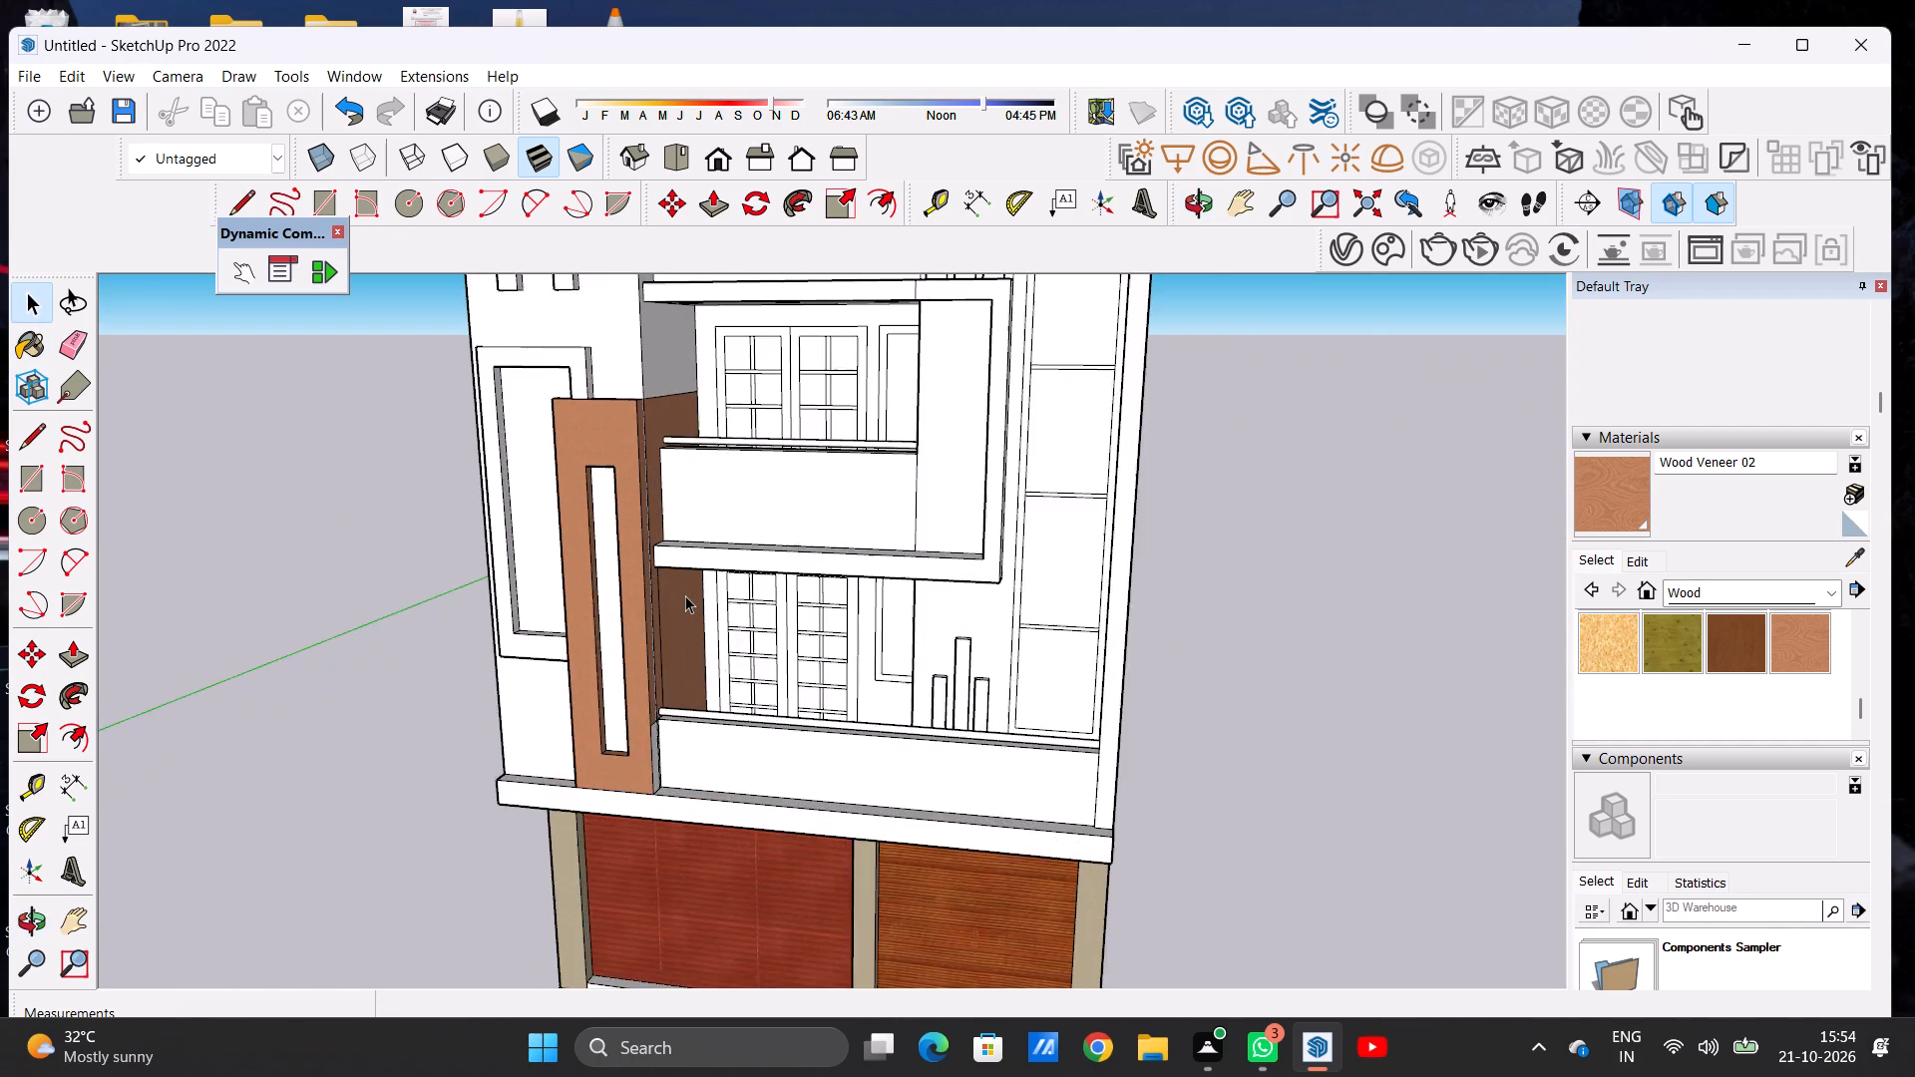
scroll(685, 595, "up", 5)
scroll(687, 571, "down", 7)
scroll(661, 717, "up", 3)
scroll(661, 717, "down", 1)
scroll(661, 717, "up", 10)
middle_click_drag(719, 780, 481, 734)
scroll(536, 656, "up", 5)
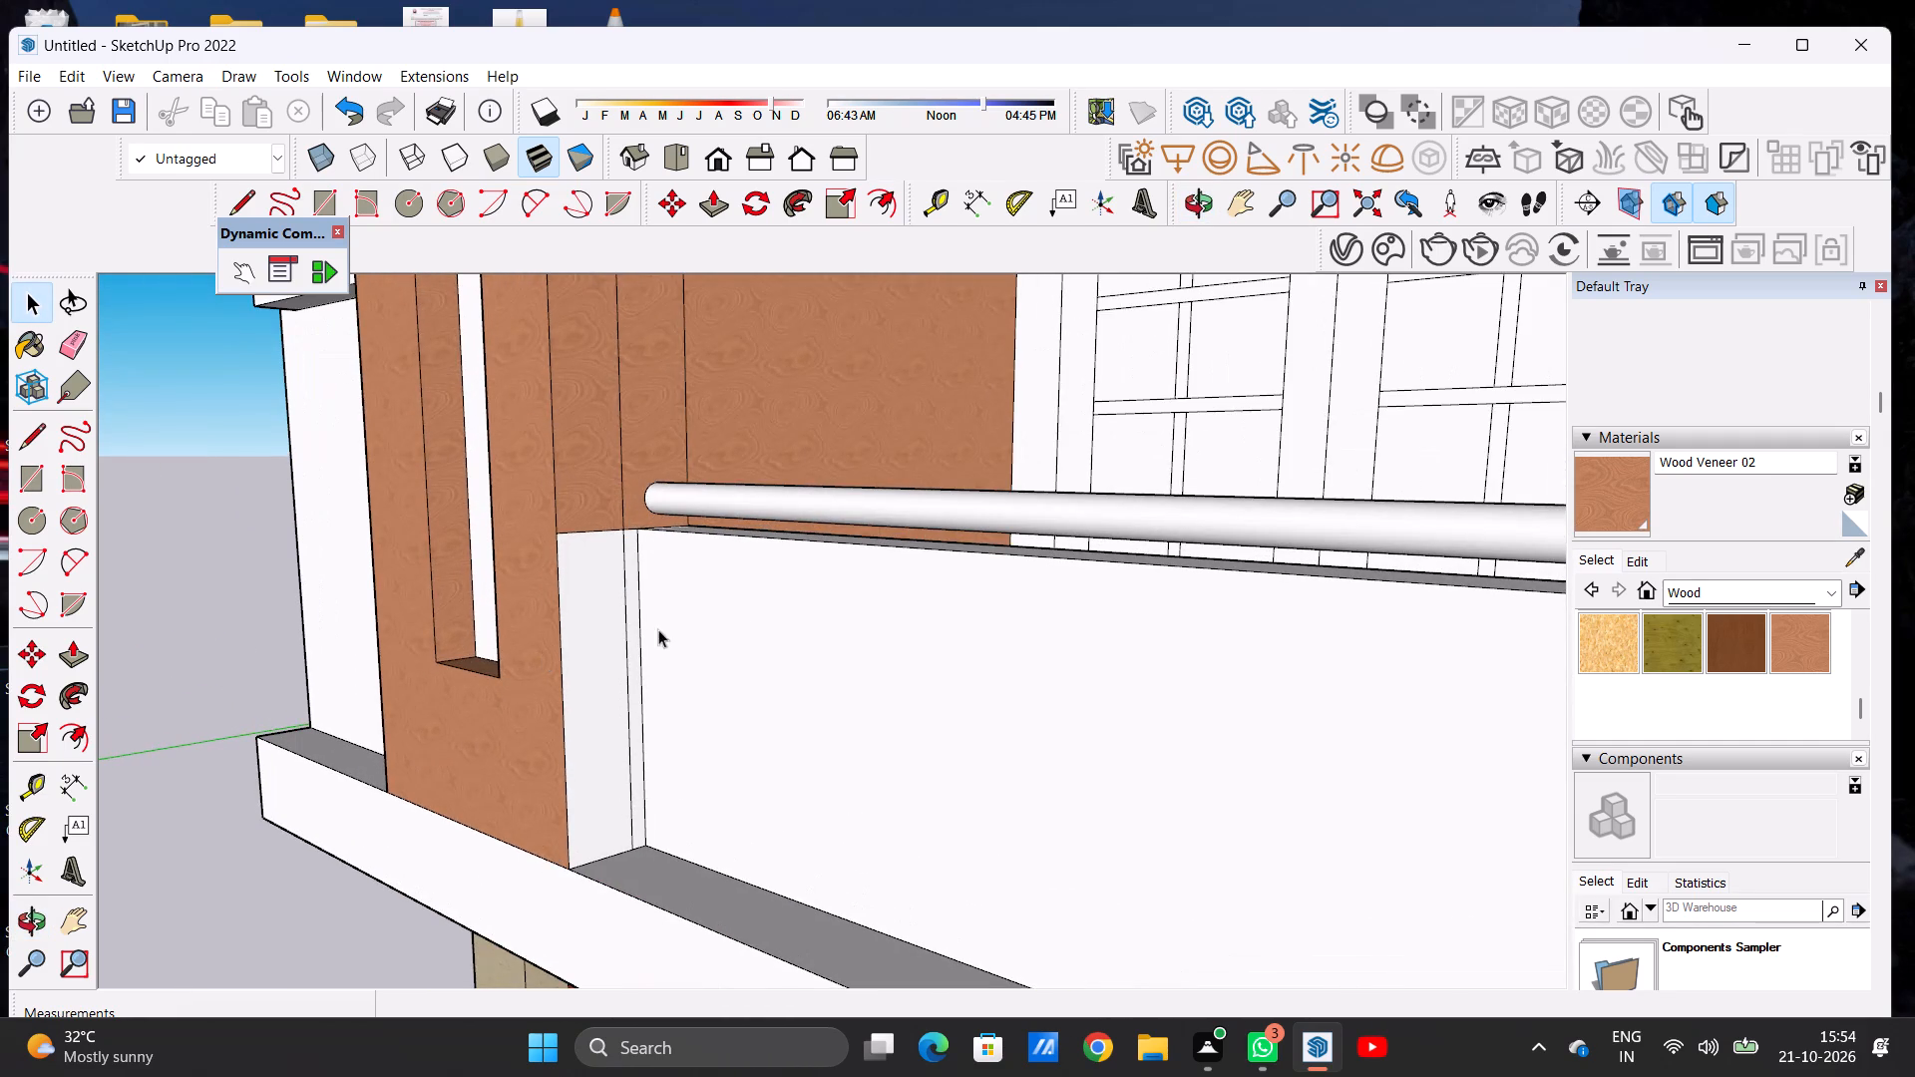
left_click(1609, 503)
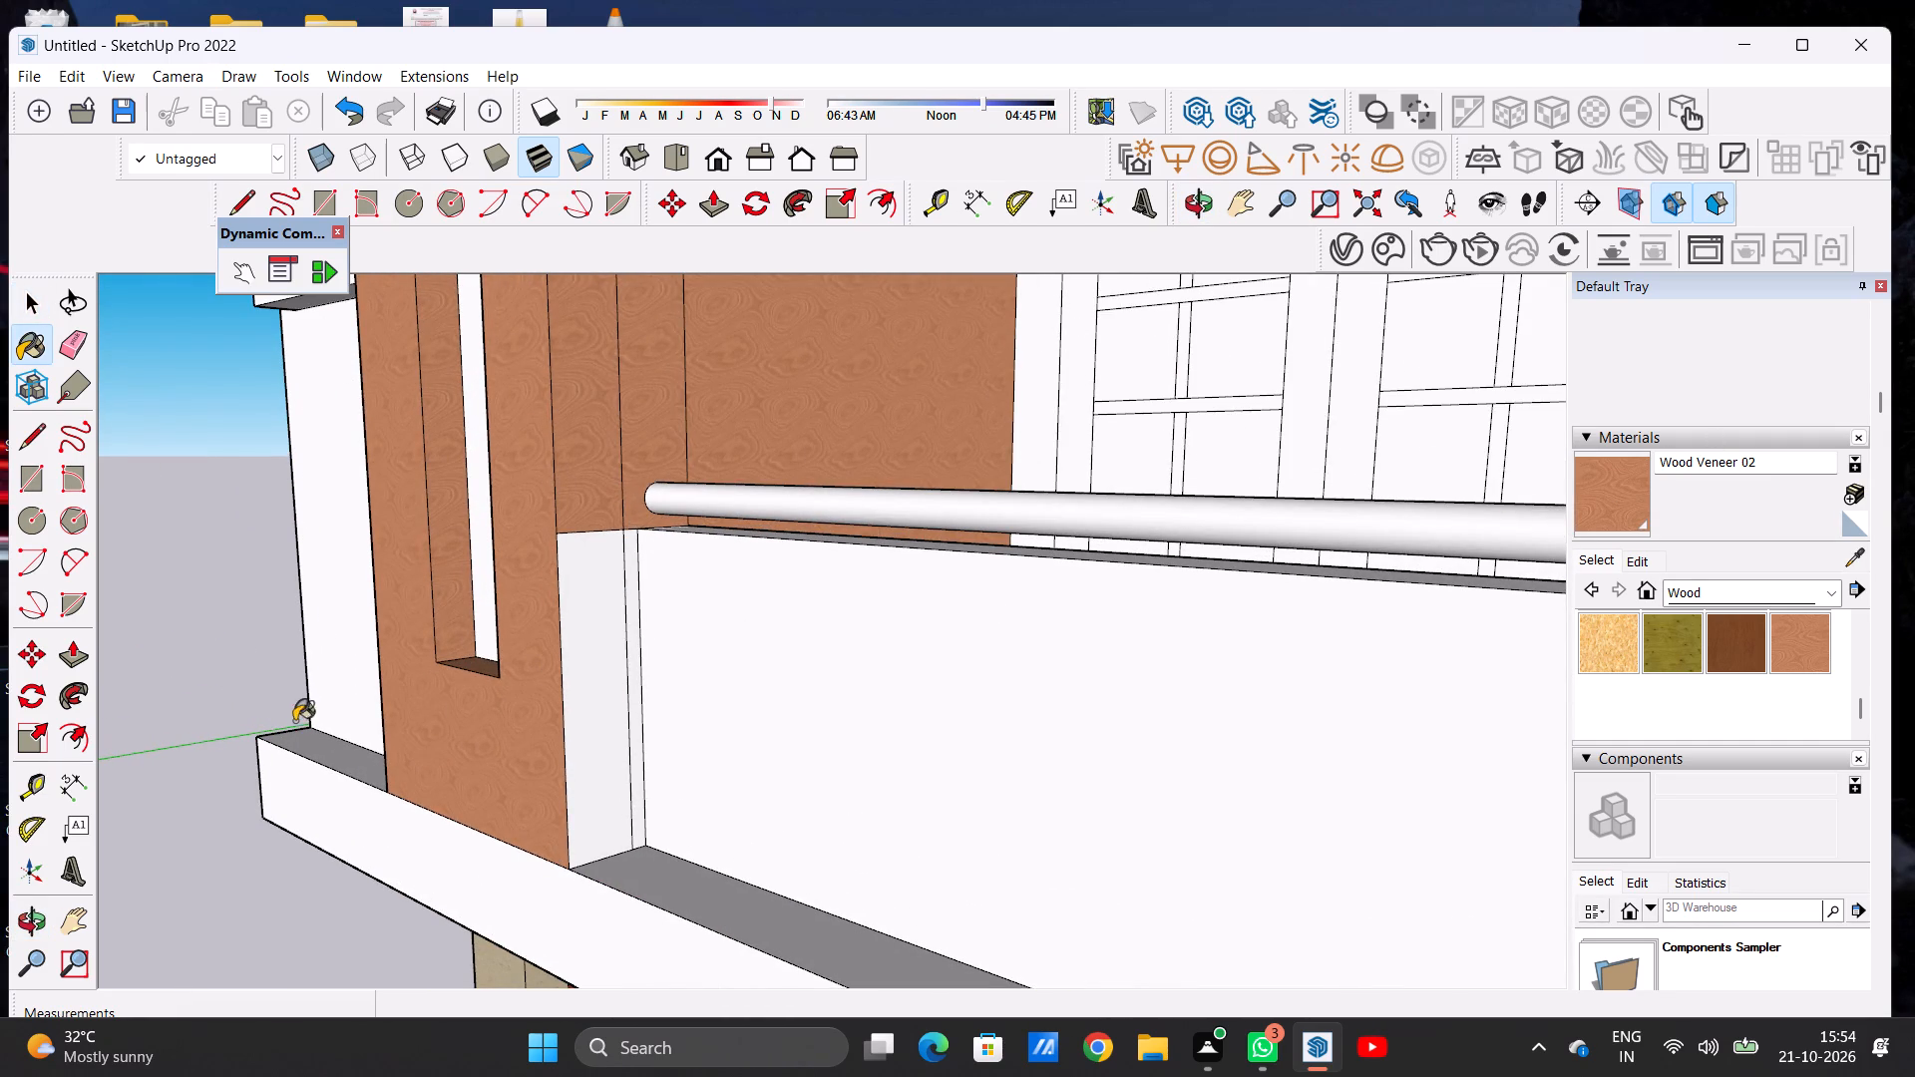
scroll(672, 591, "up", 12)
left_click(571, 513)
left_click(408, 557)
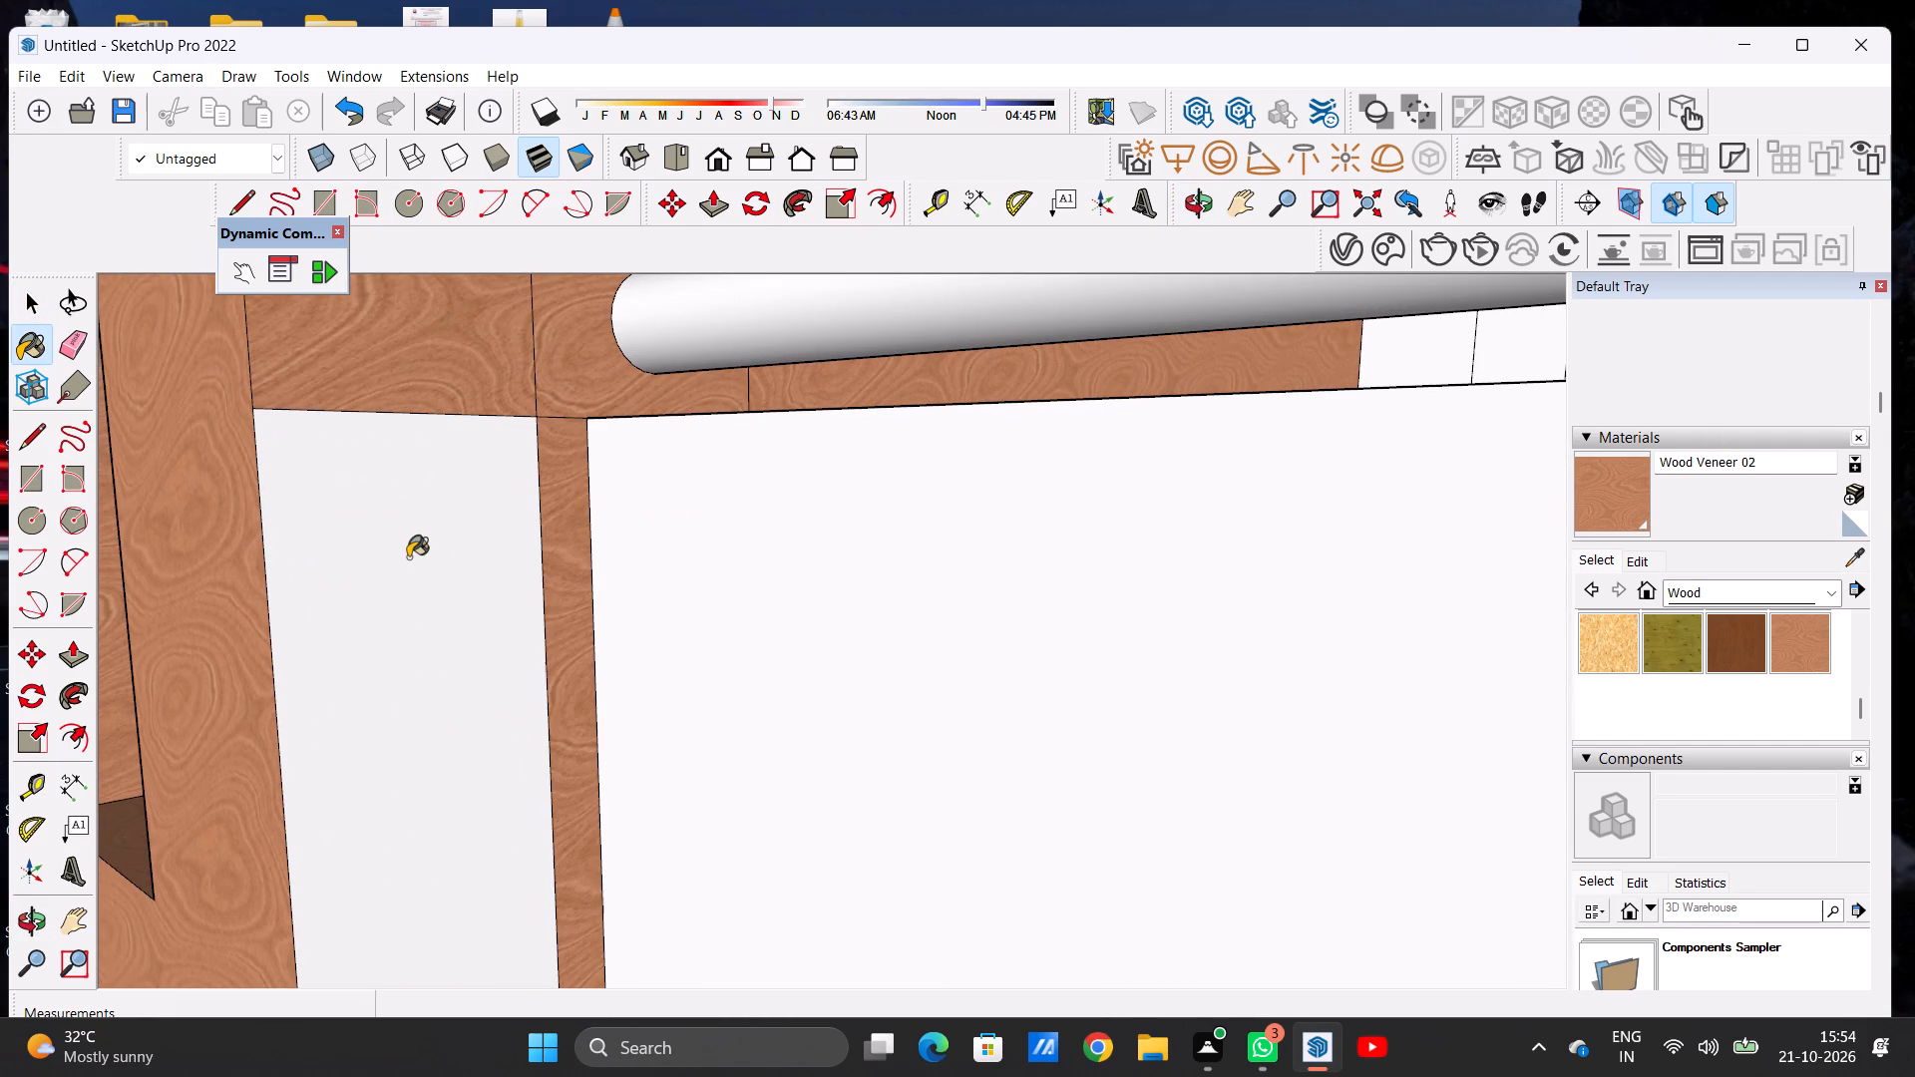
key("space")
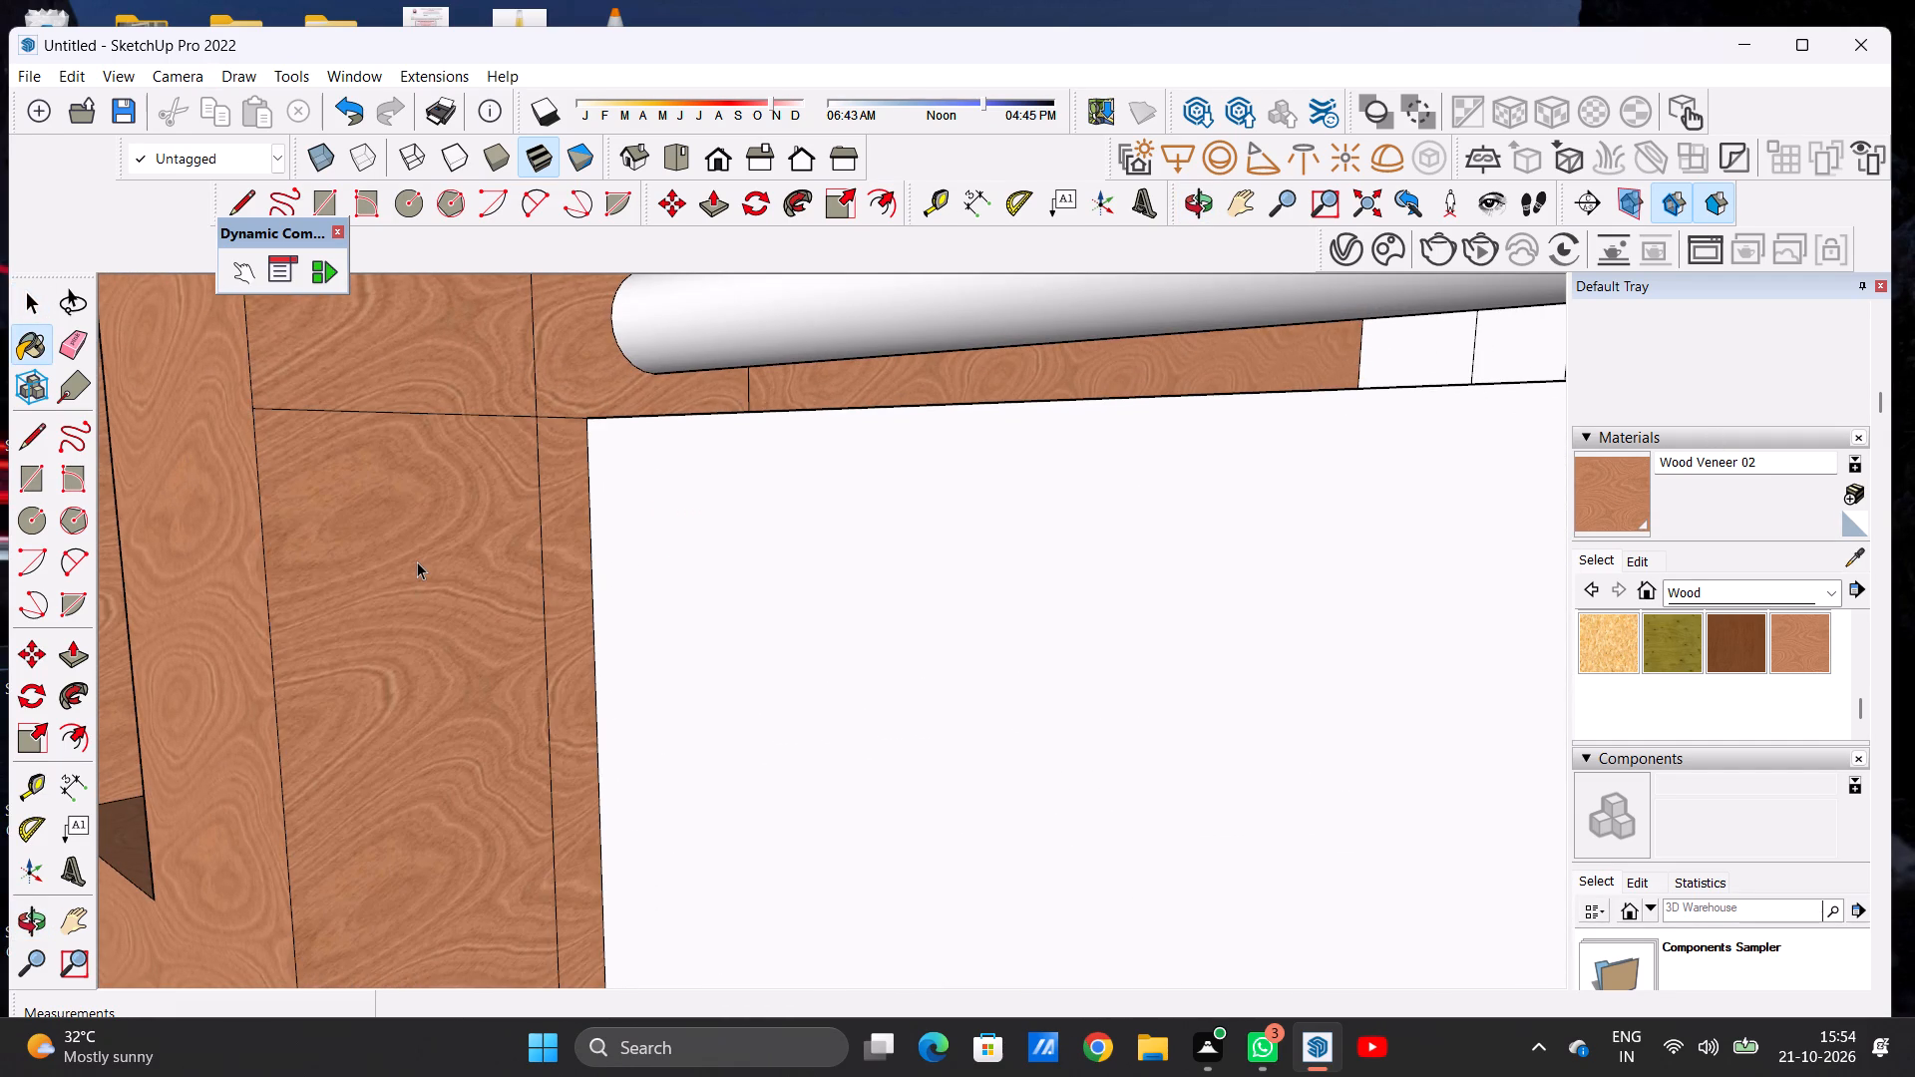
Examine the front facade, focusing on the veneered slotted panel and the framed recess behind it.
scroll(459, 528, "down", 9)
scroll(459, 526, "up", 1)
scroll(536, 413, "down", 11)
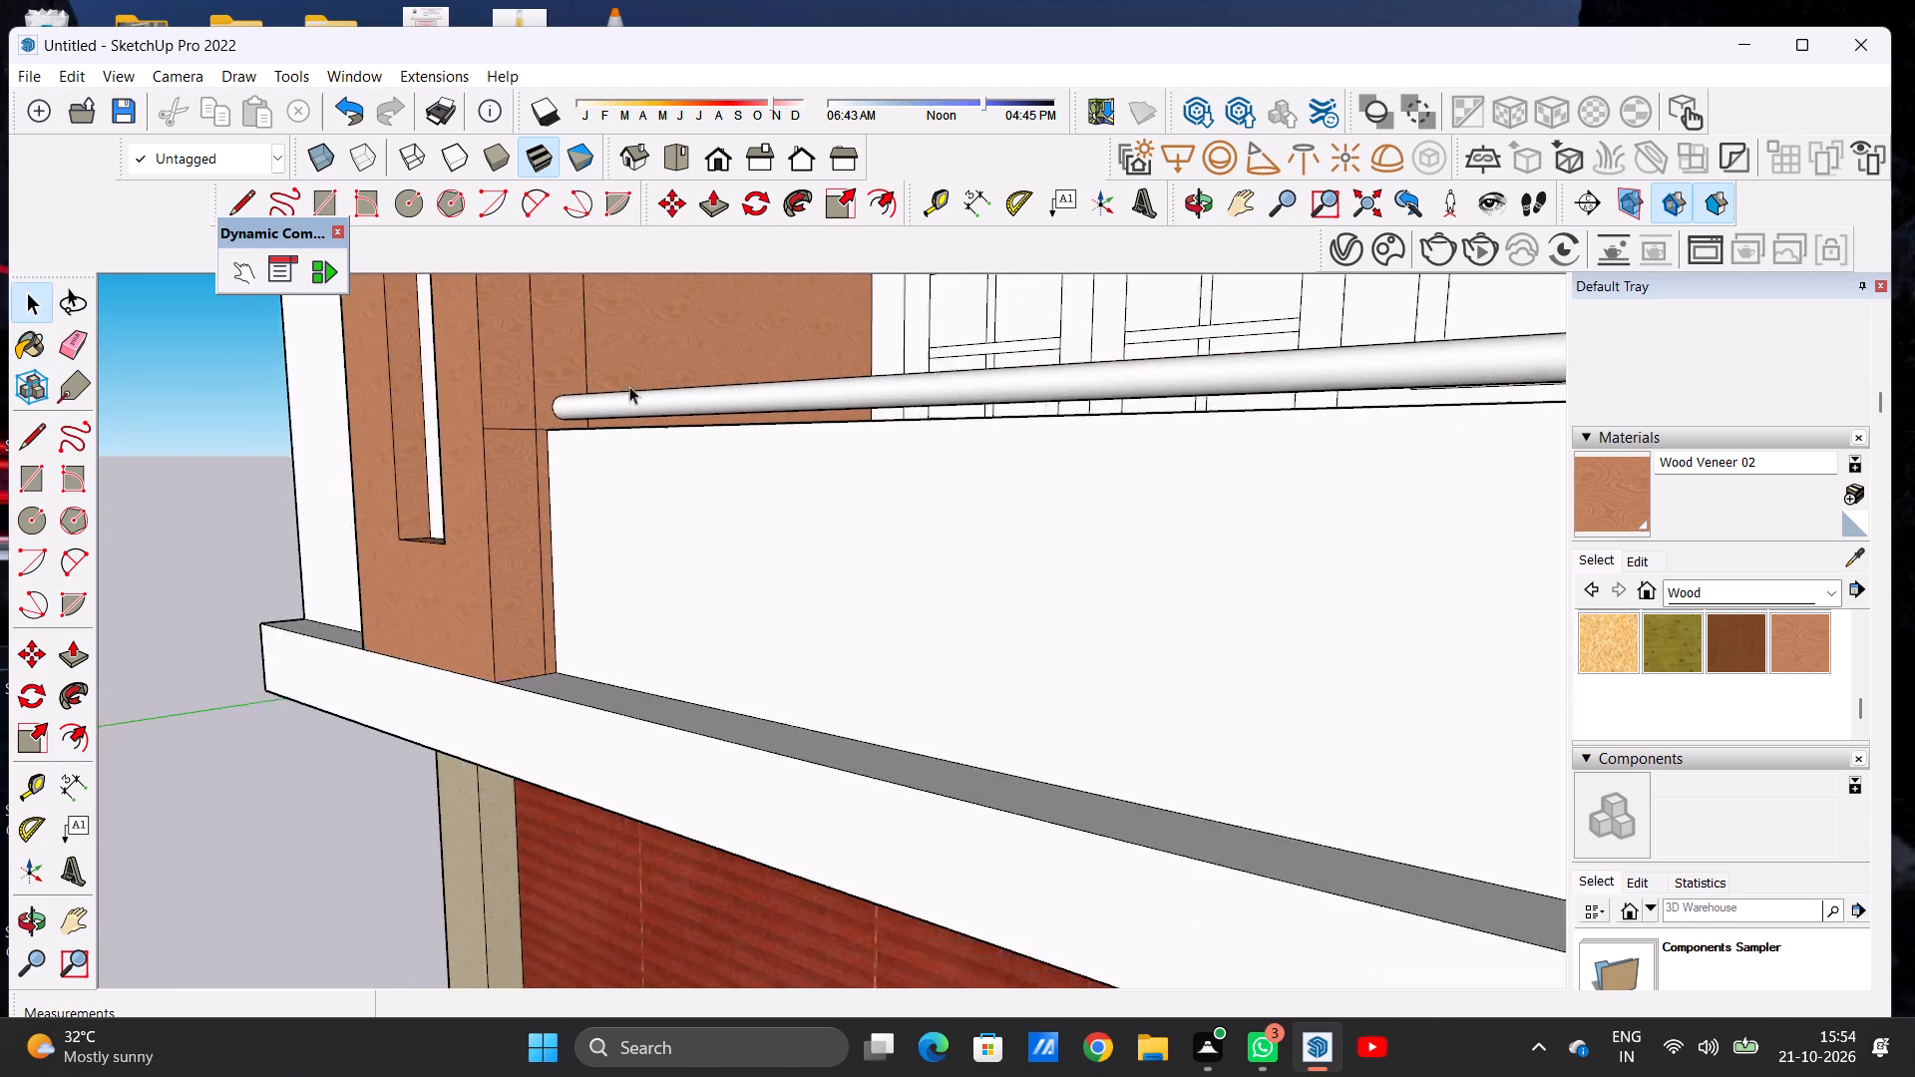
scroll(629, 386, "down", 18)
middle_click_drag(552, 393, 1015, 393)
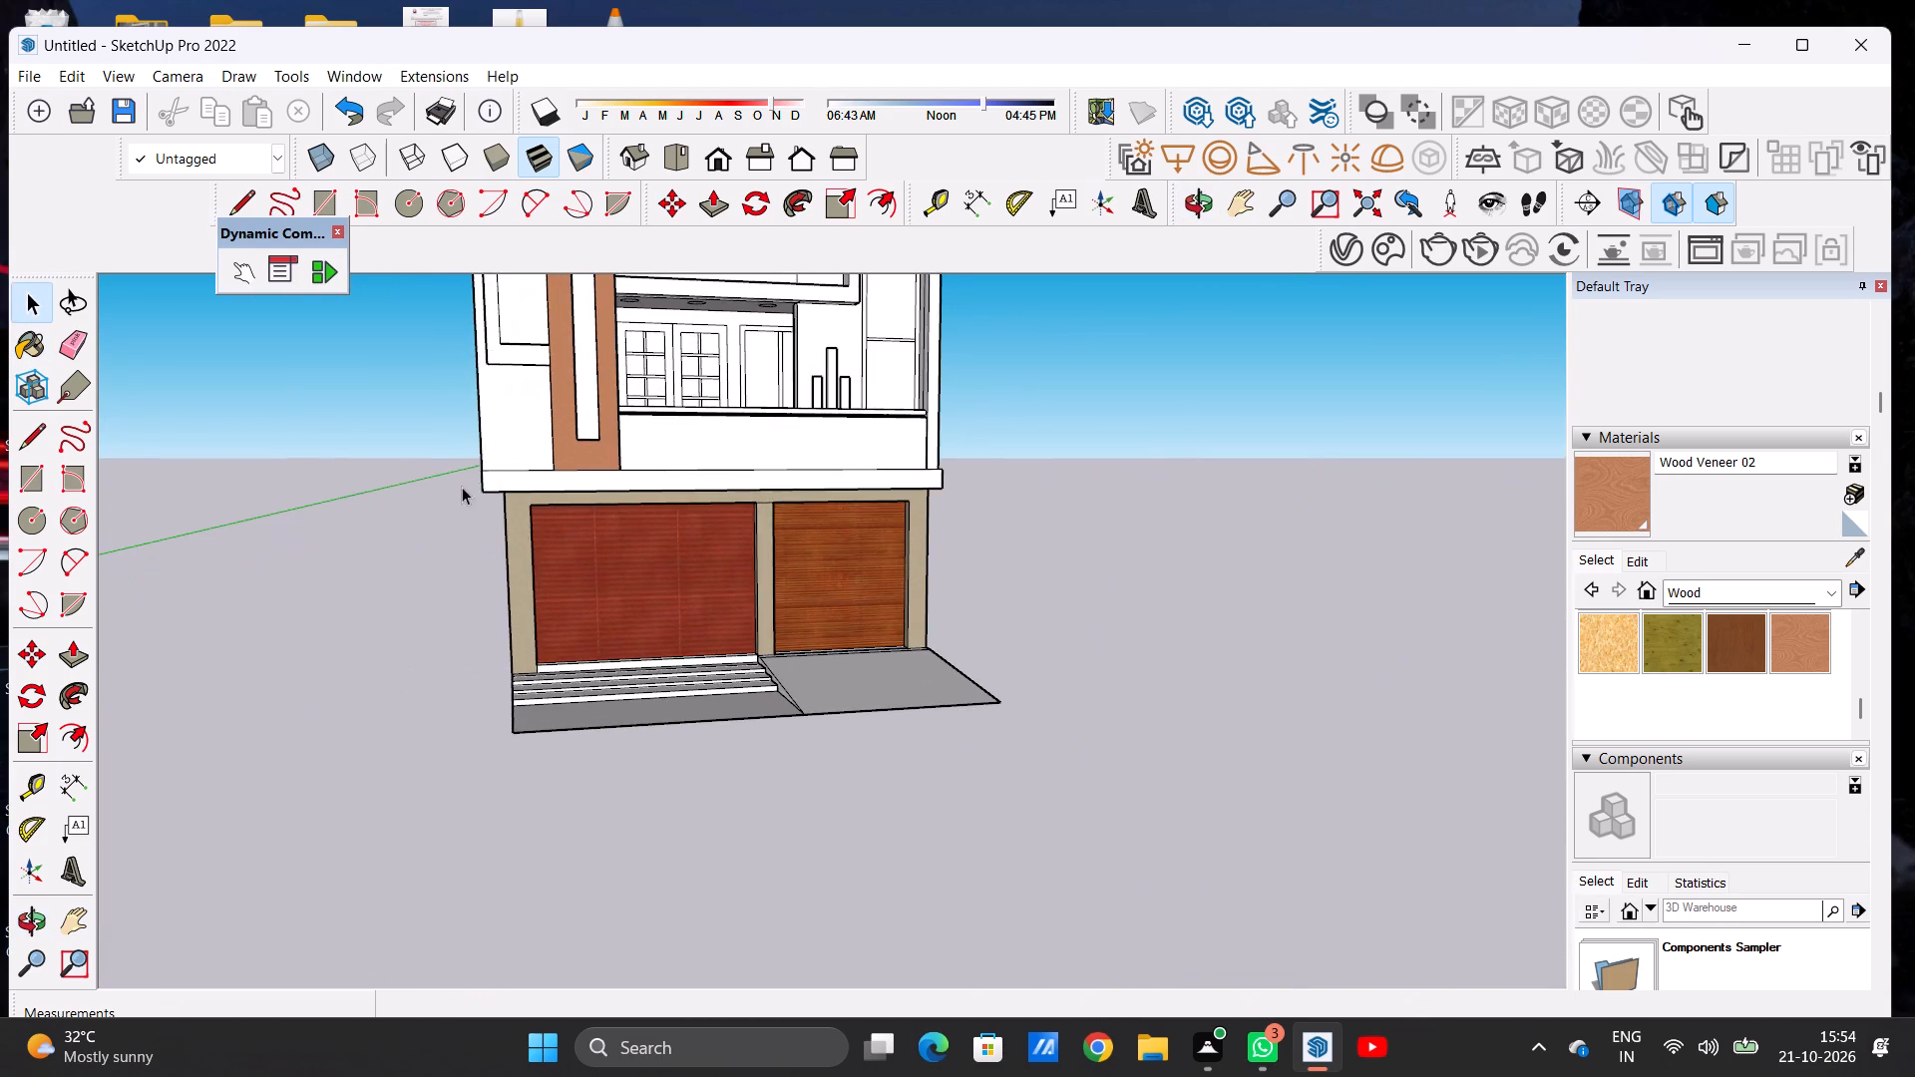
scroll(463, 489, "down", 13)
scroll(521, 427, "up", 2)
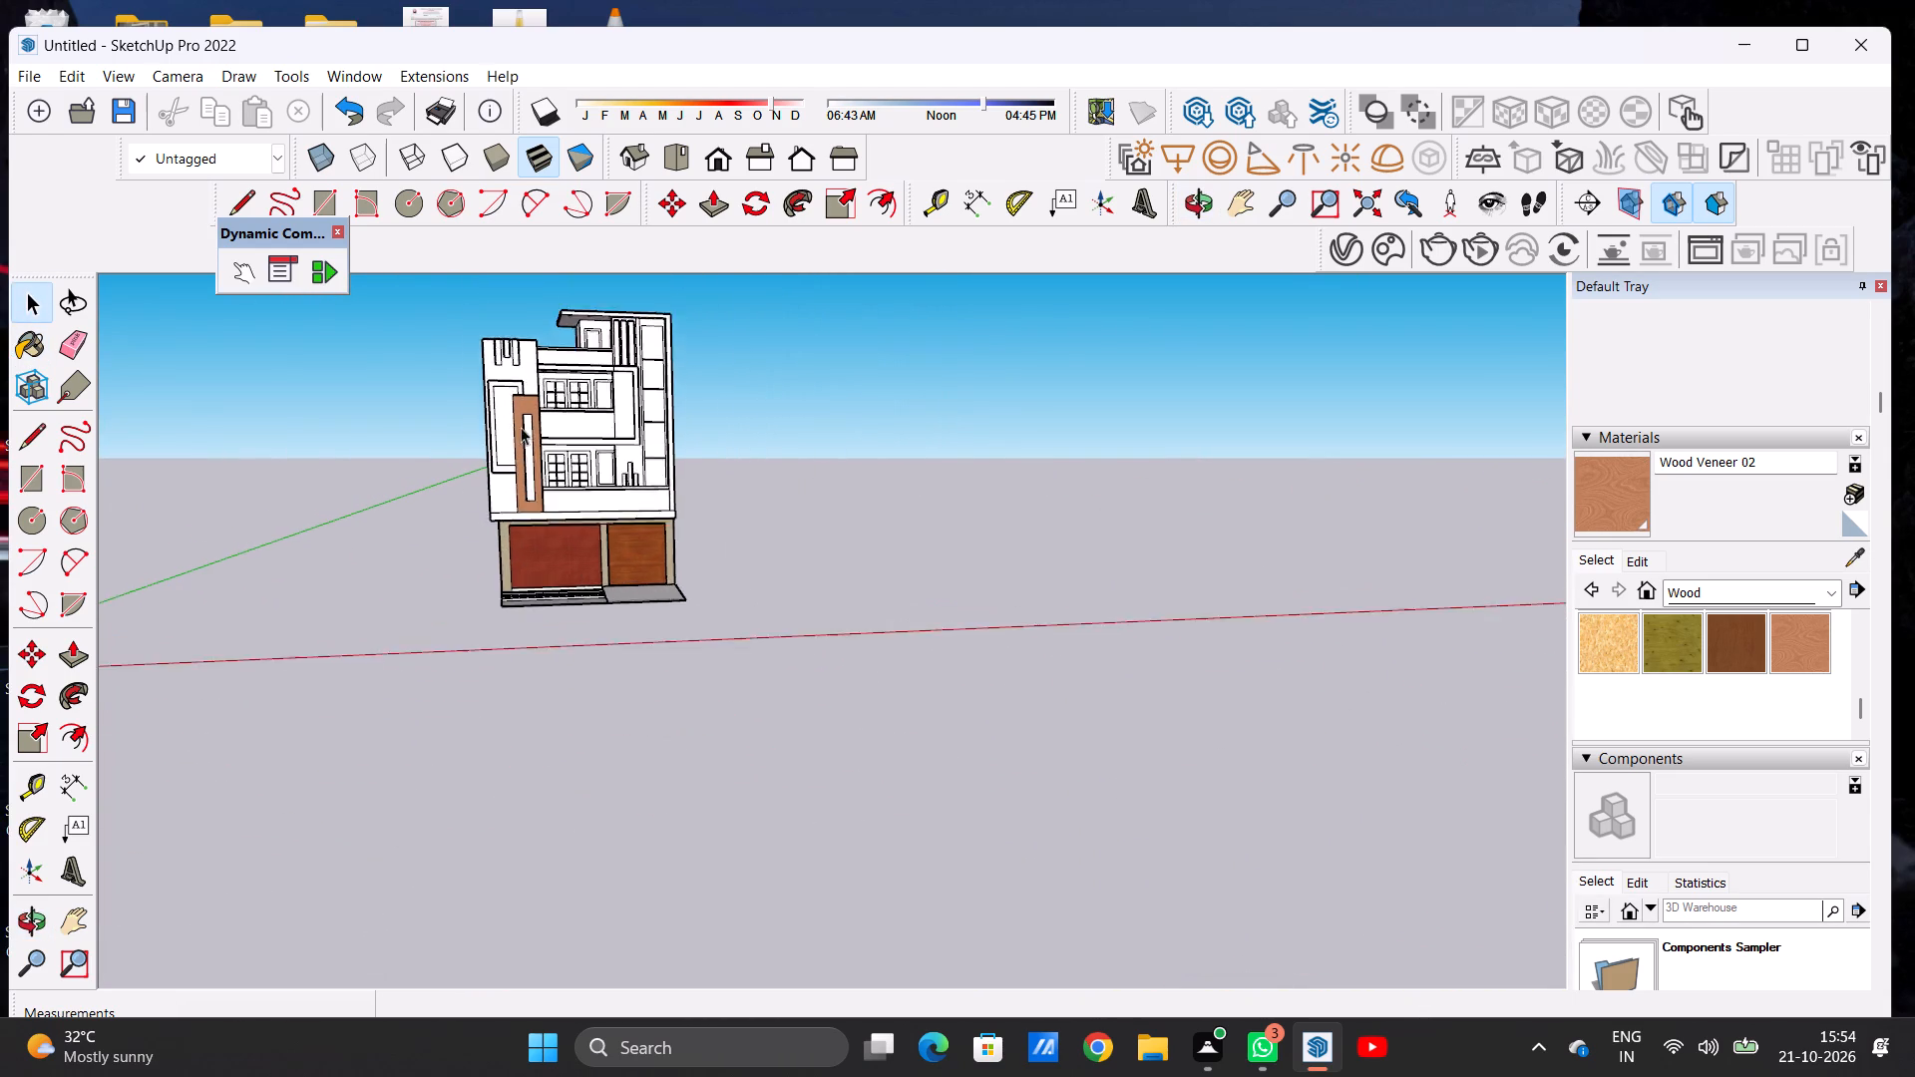
scroll(521, 427, "up", 10)
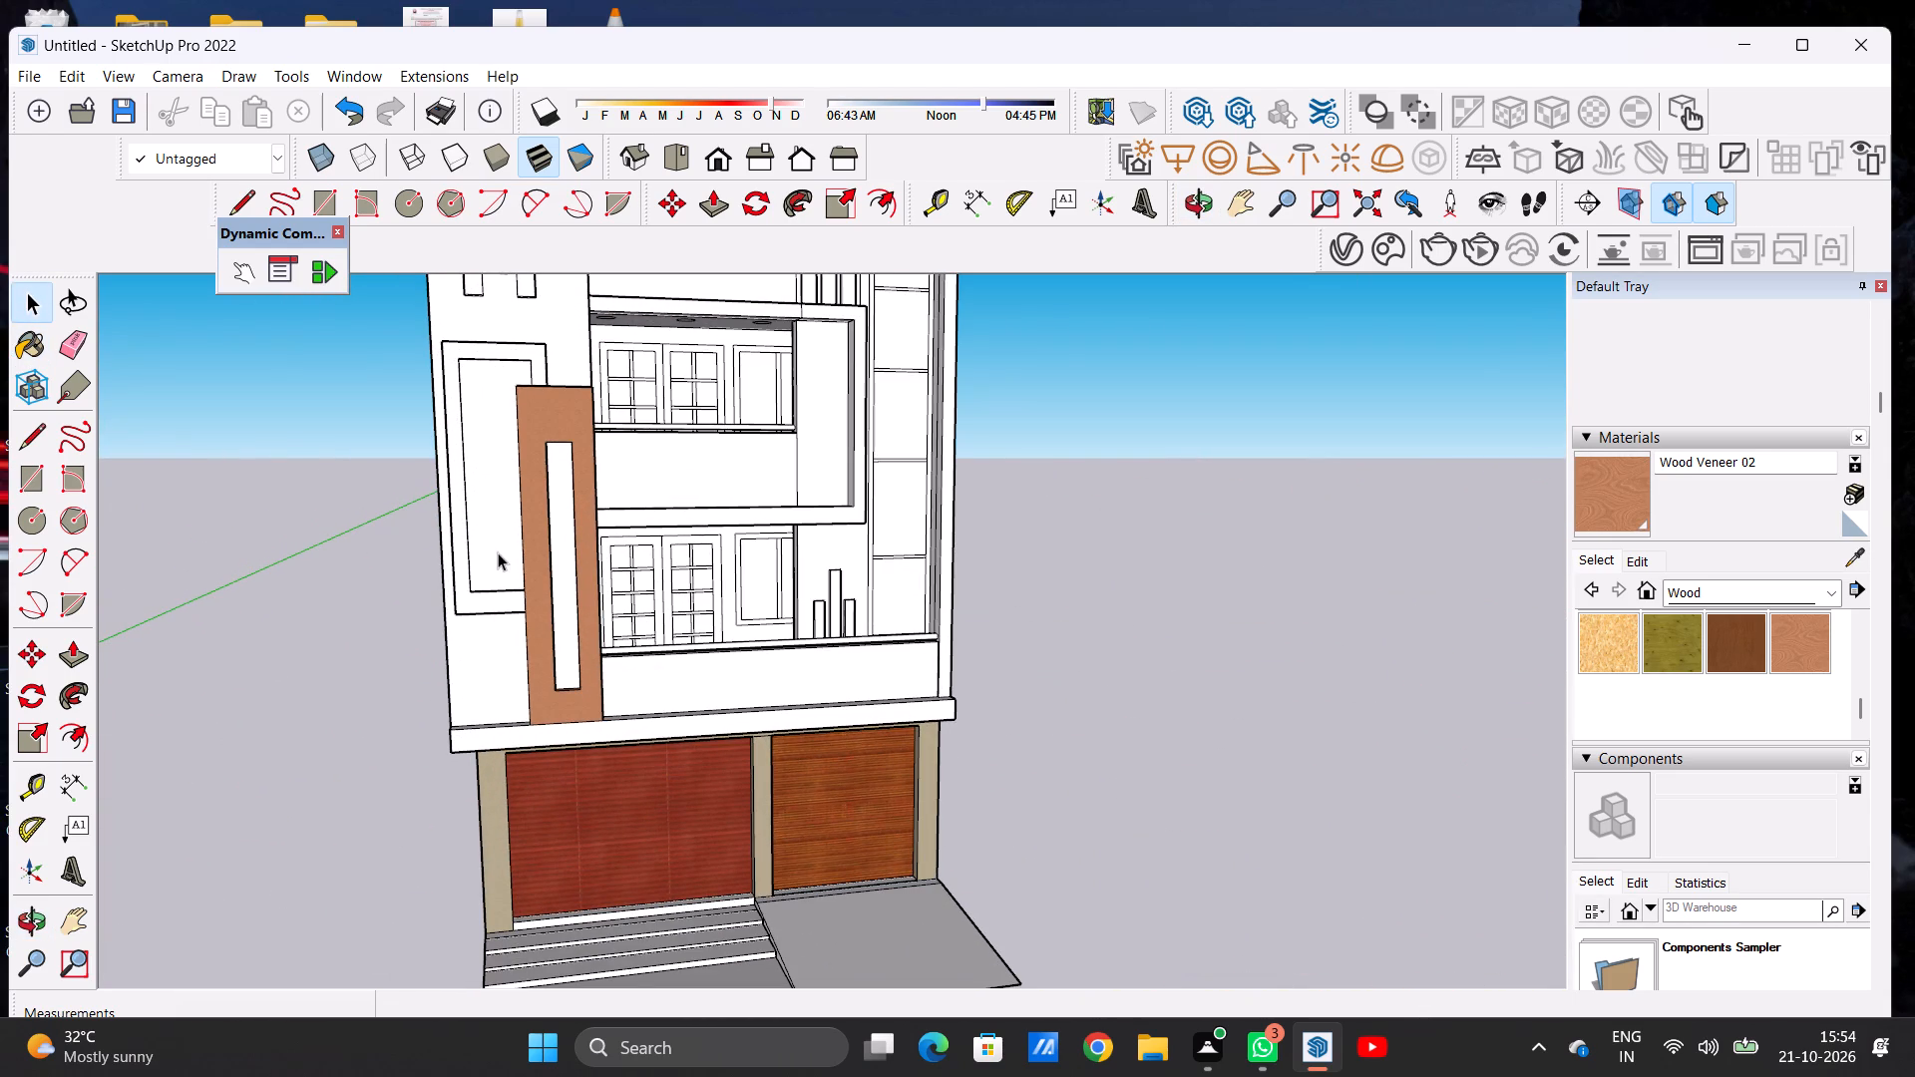
scroll(498, 552, "down", 7)
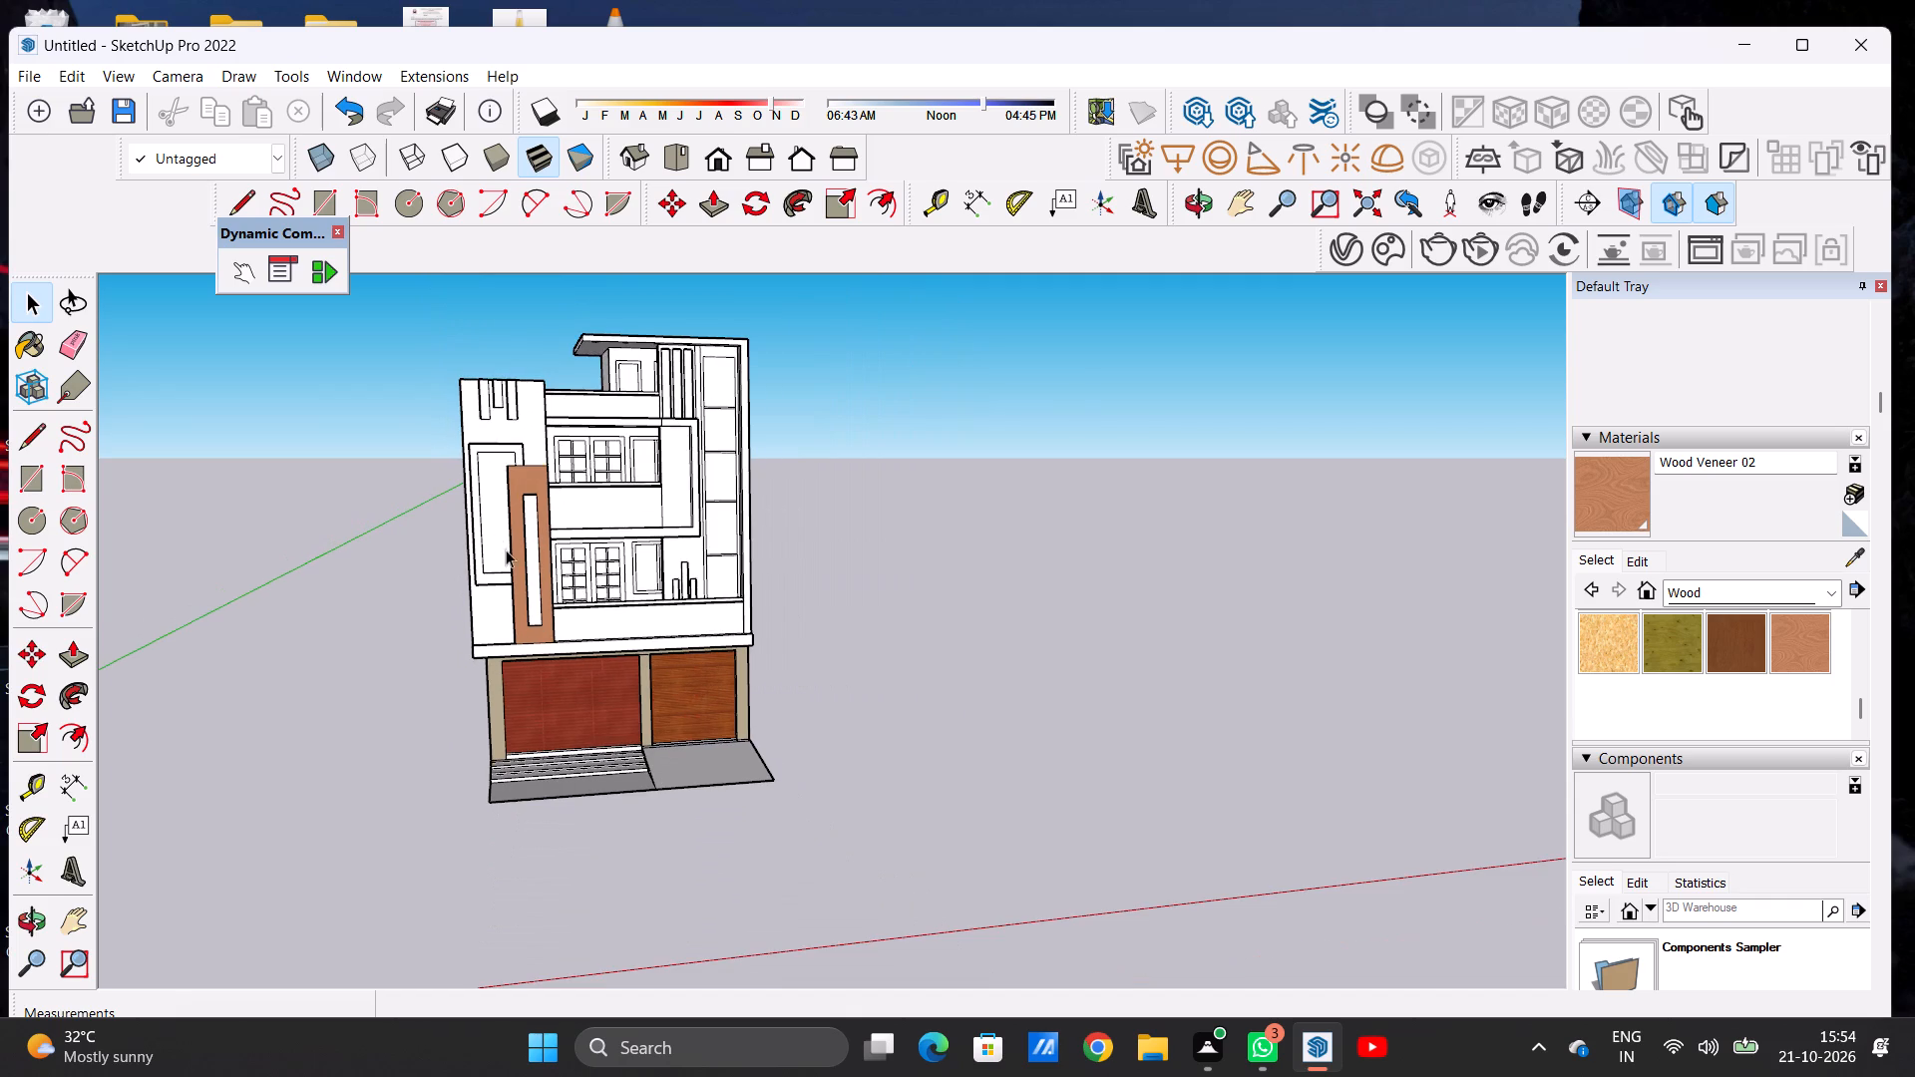
middle_click_drag(506, 549, 453, 480)
scroll(567, 525, "up", 6)
scroll(515, 415, "down", 2)
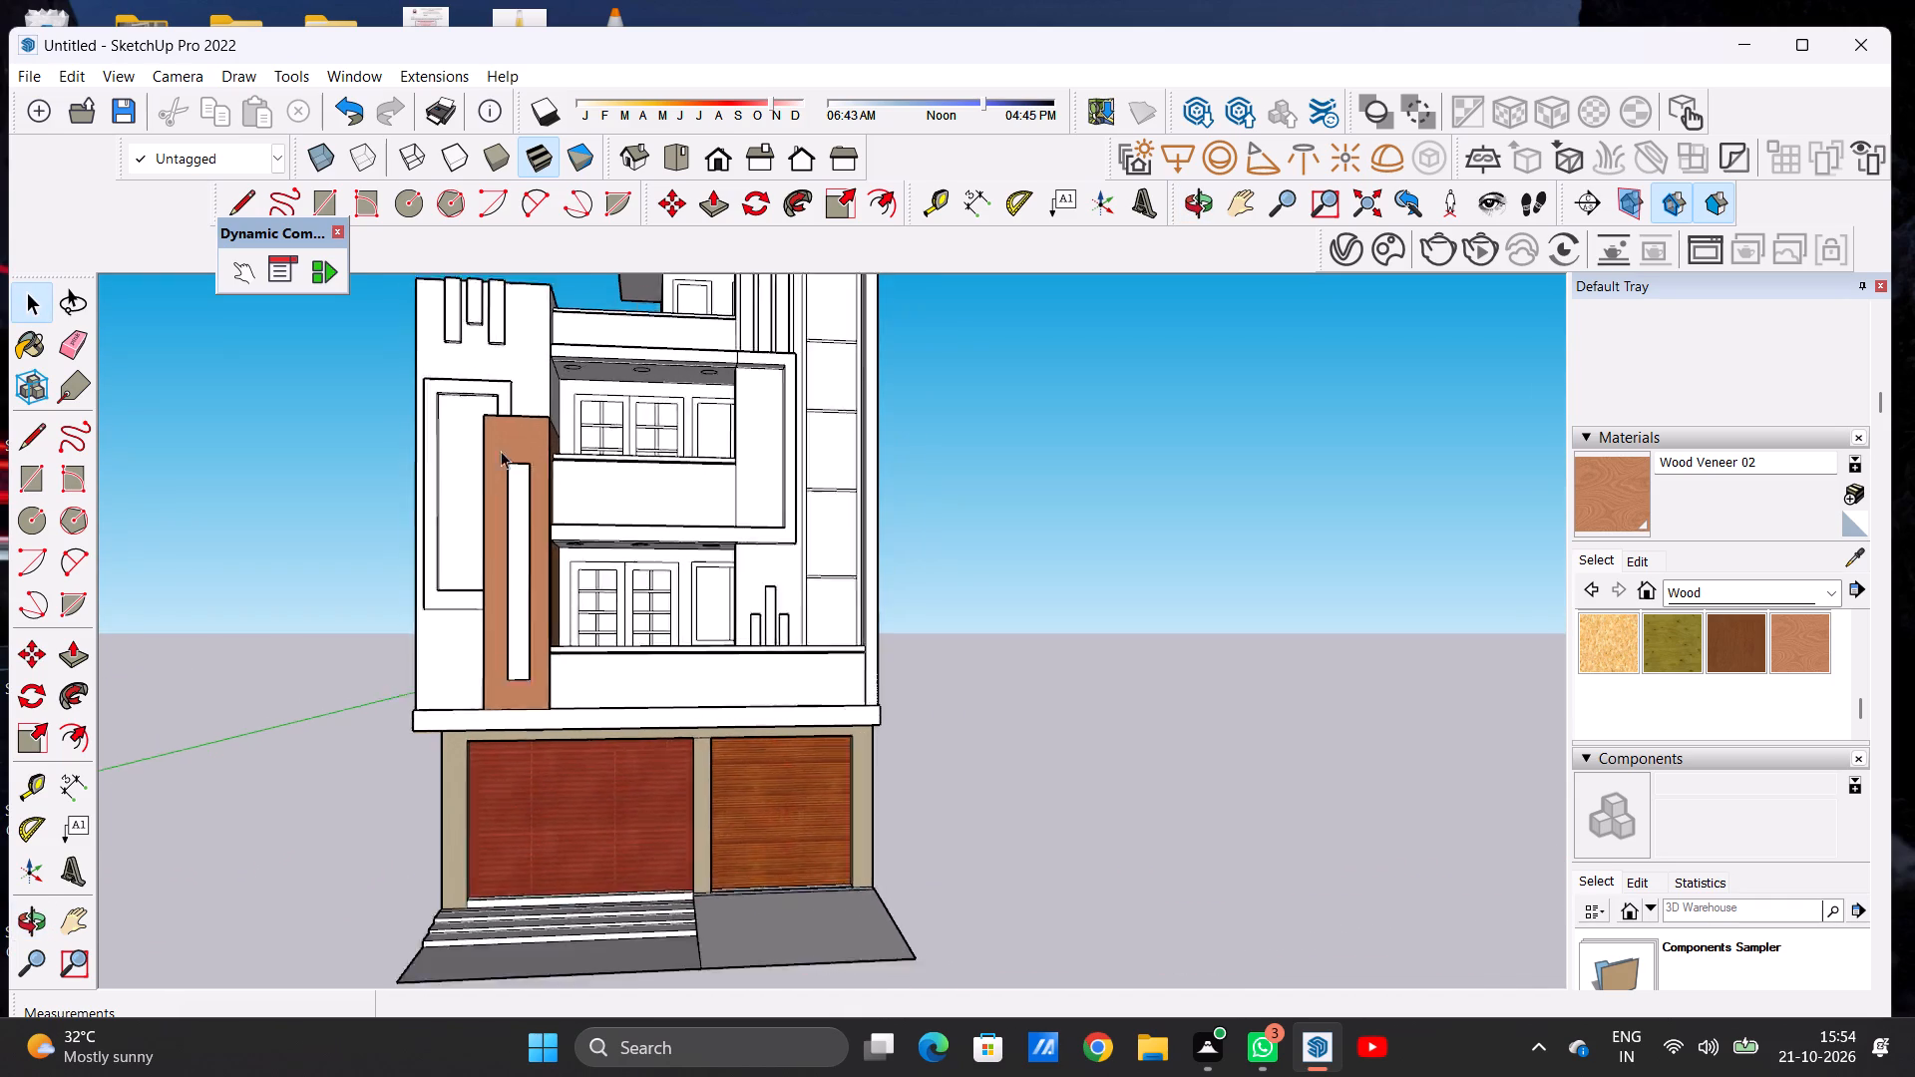
scroll(501, 451, "down", 3)
scroll(490, 320, "up", 7)
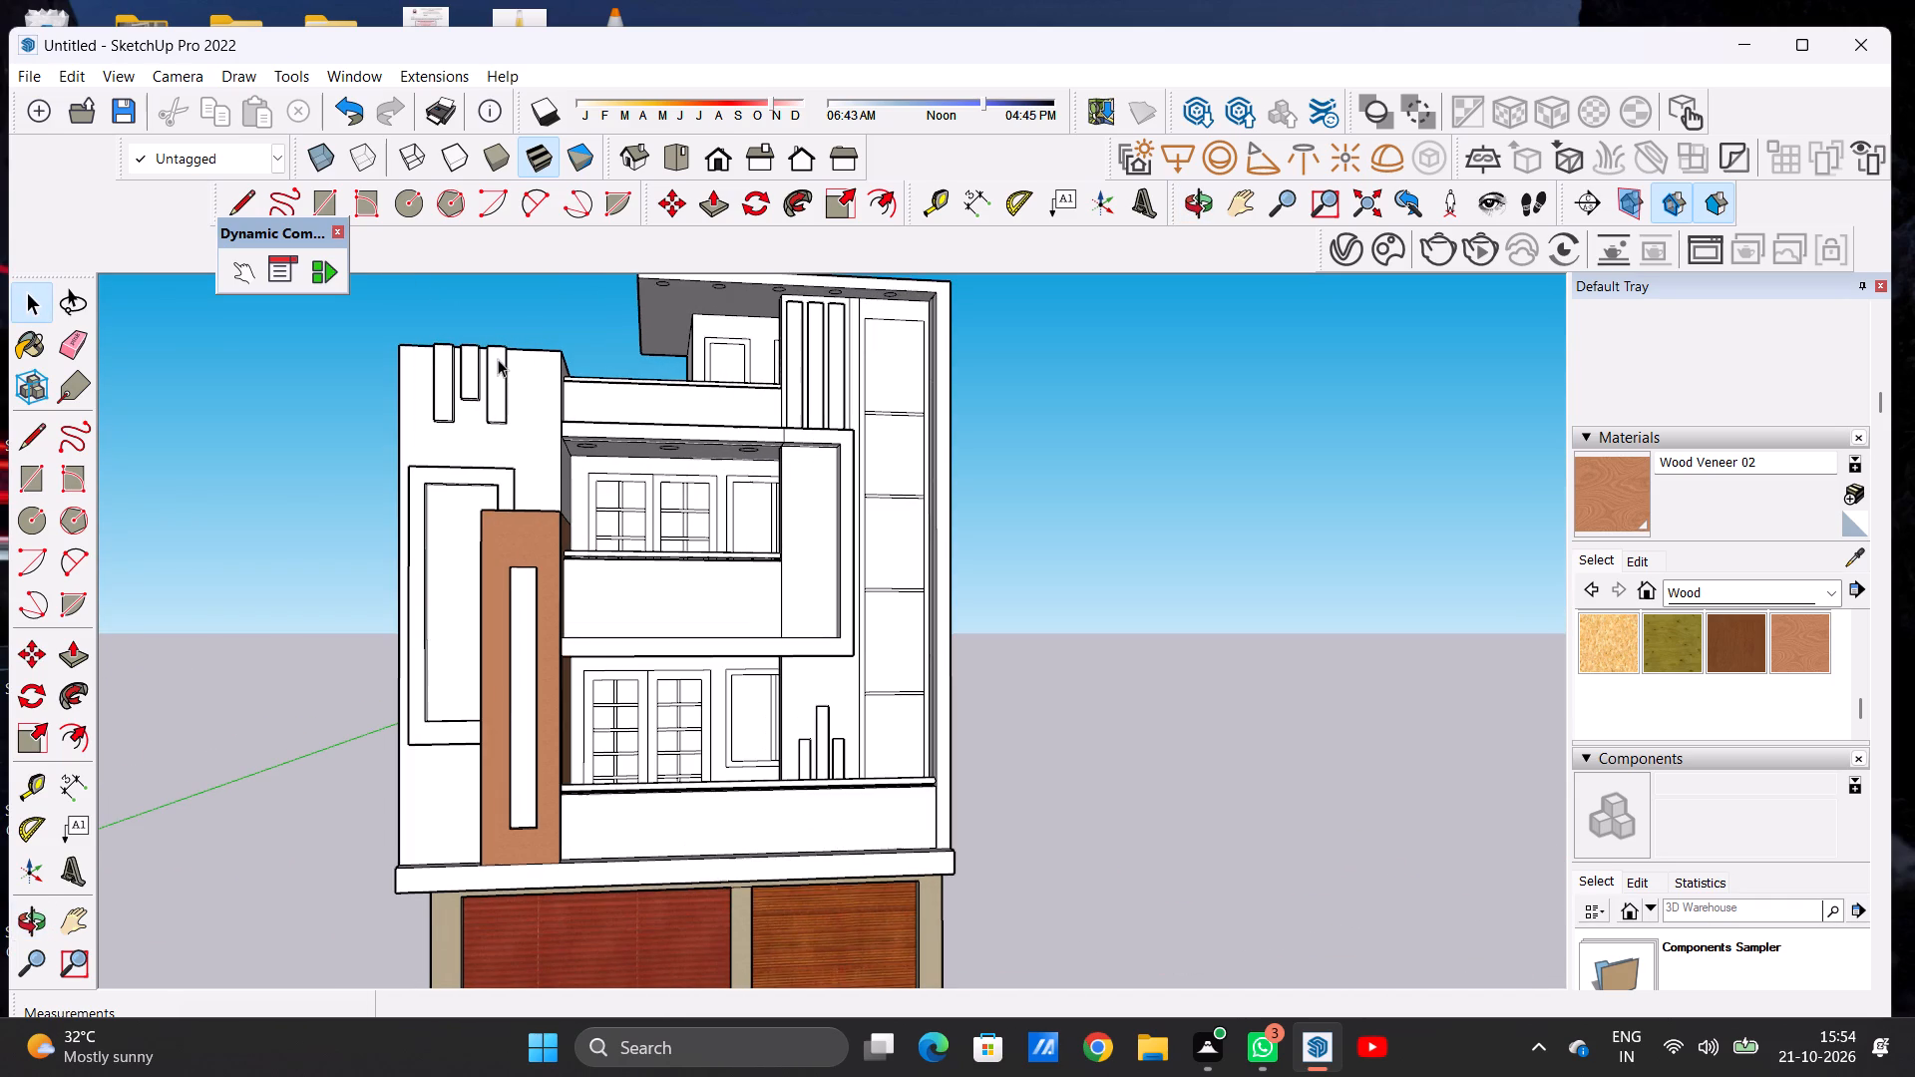
scroll(468, 564, "up", 2)
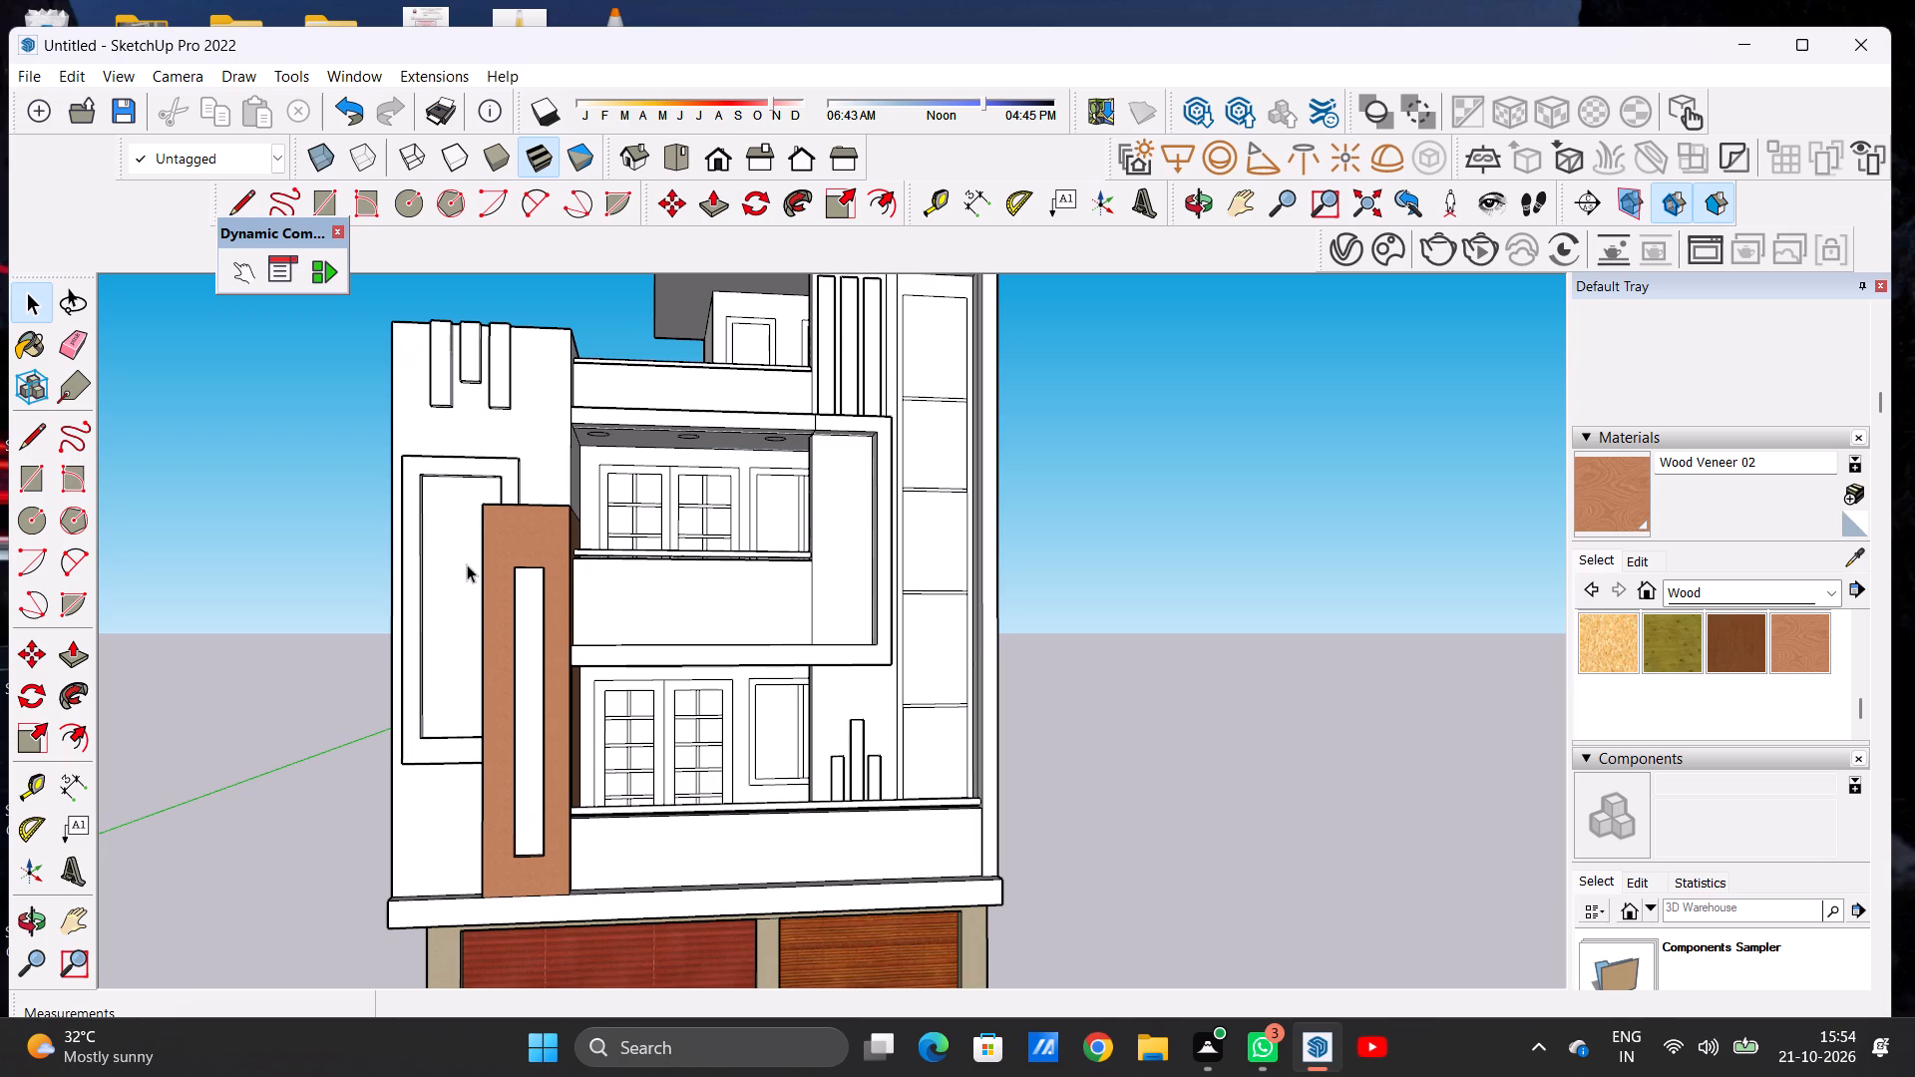
scroll(467, 564, "down", 5)
scroll(477, 475, "down", 5)
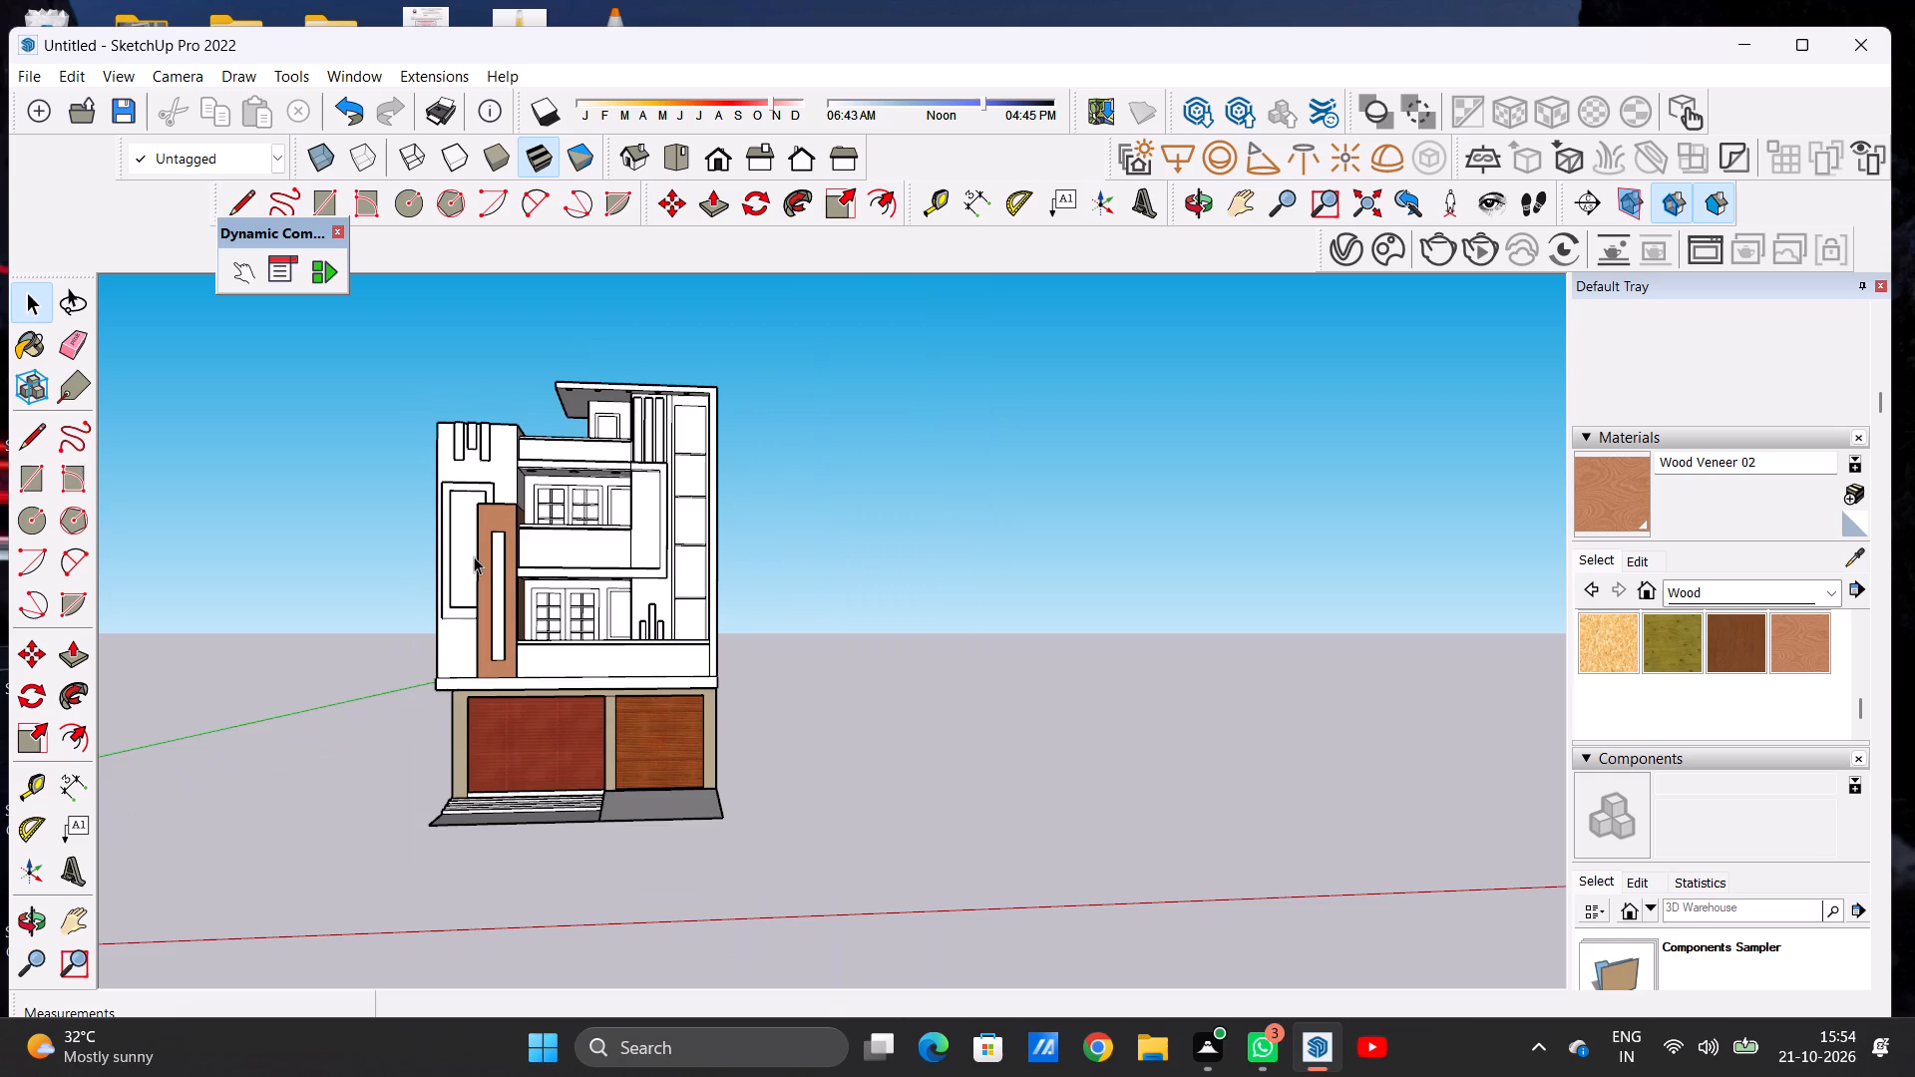
scroll(472, 559, "up", 7)
scroll(465, 466, "up", 6)
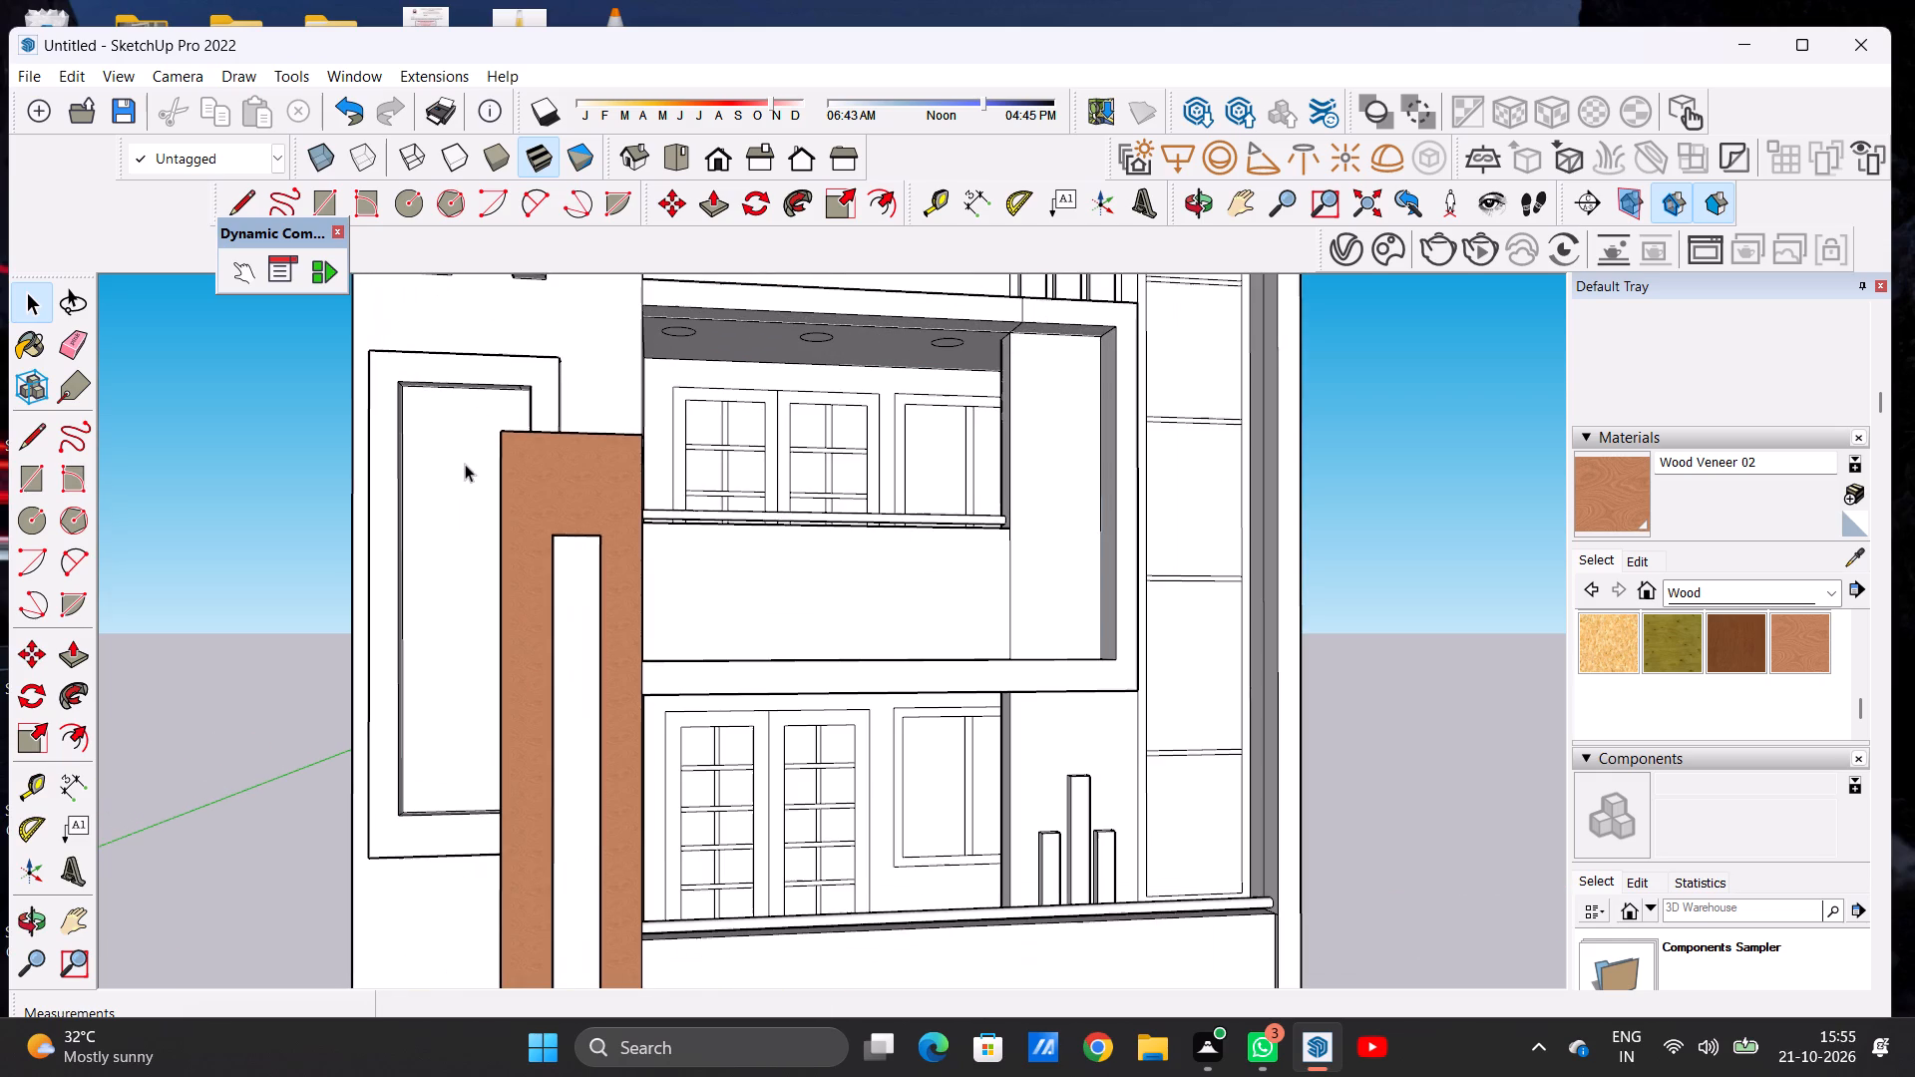
scroll(465, 464, "up", 1)
scroll(465, 464, "down", 1)
scroll(465, 464, "up", 3)
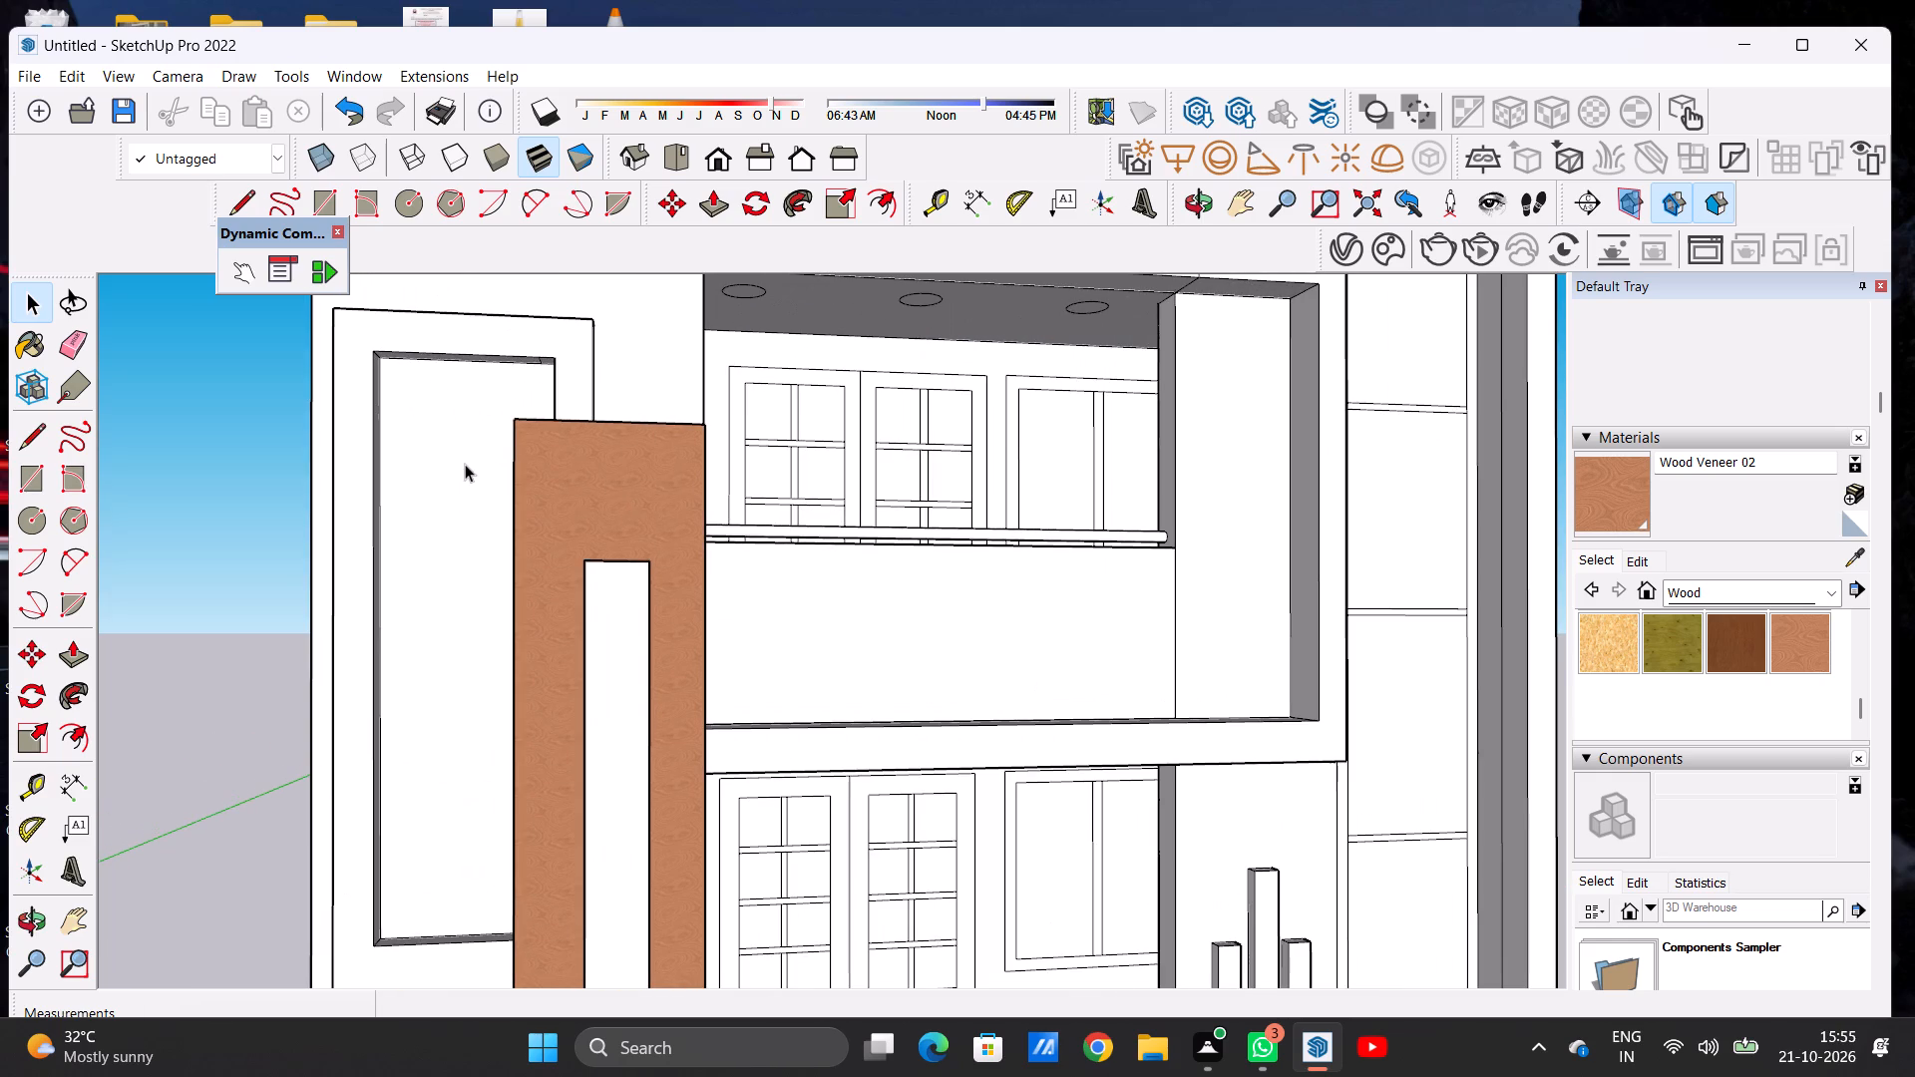
scroll(465, 464, "up", 3)
middle_click_drag(455, 464, 387, 452)
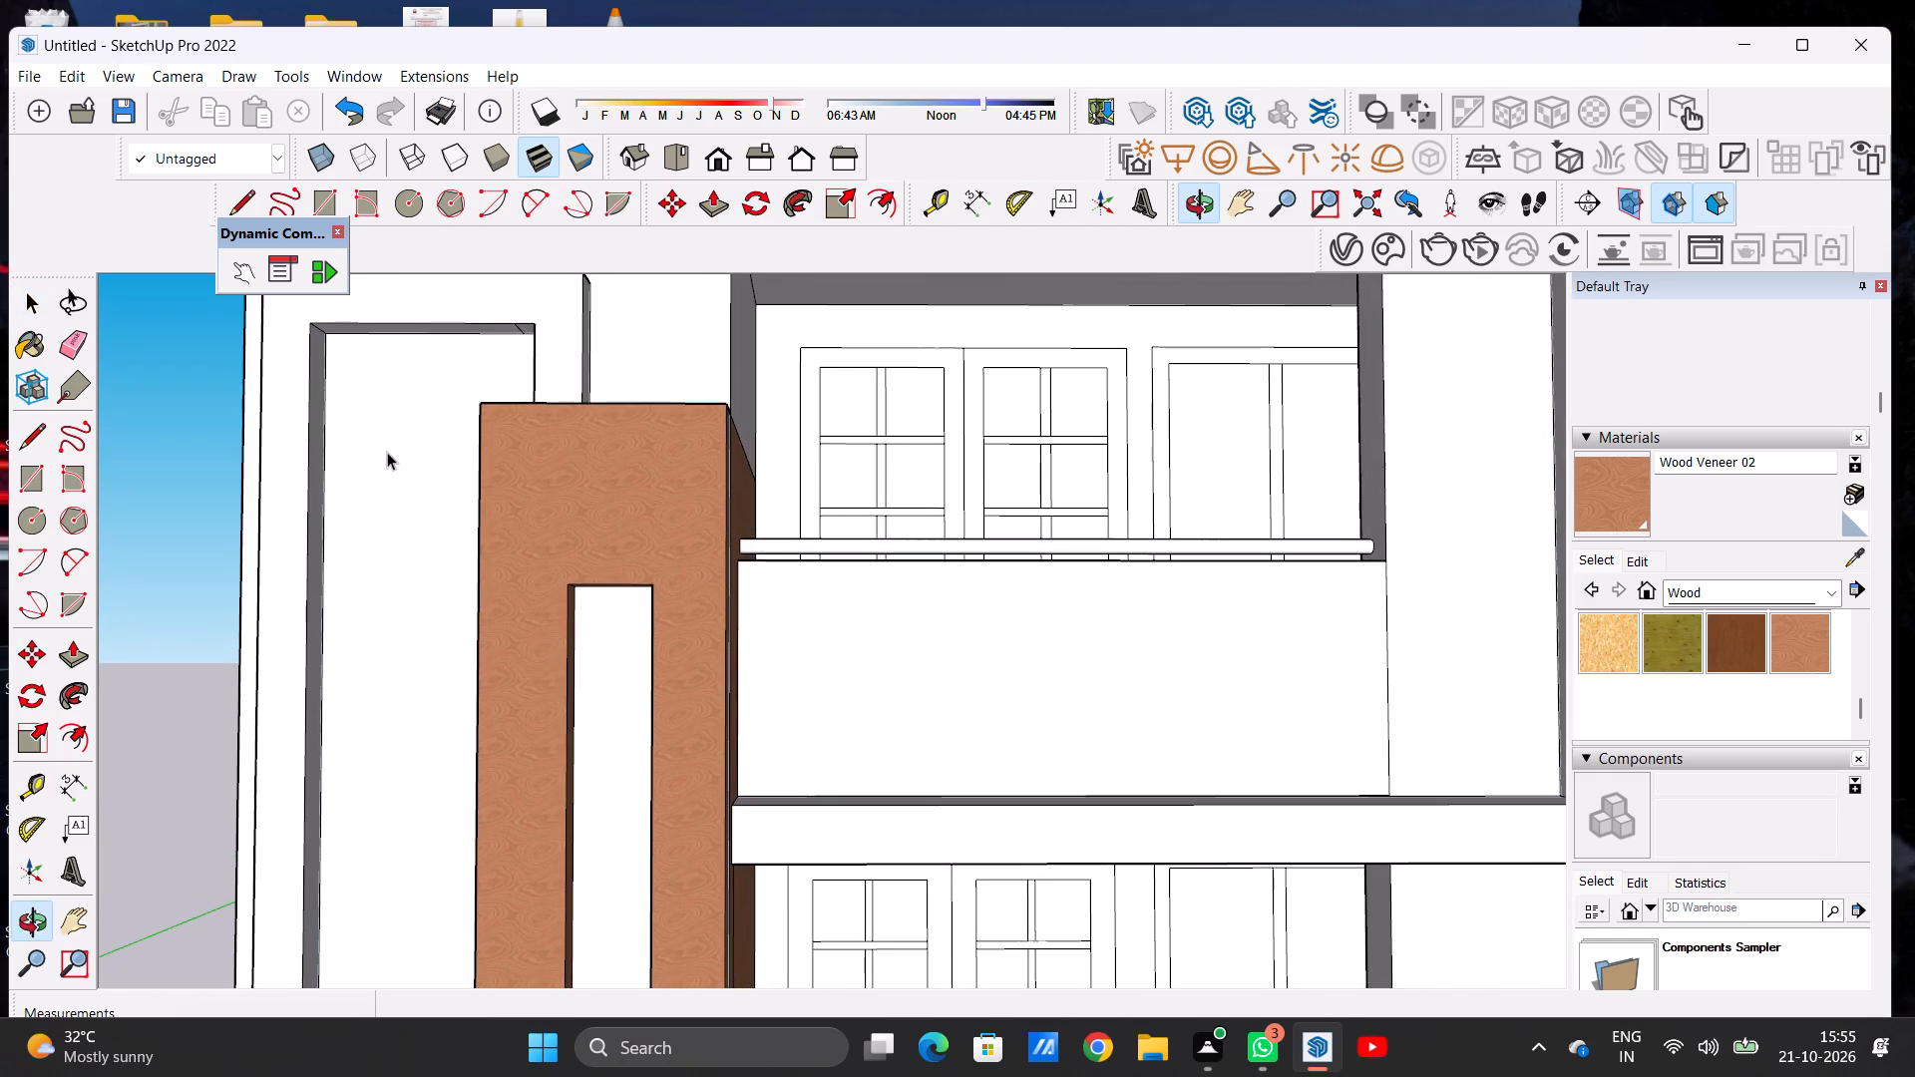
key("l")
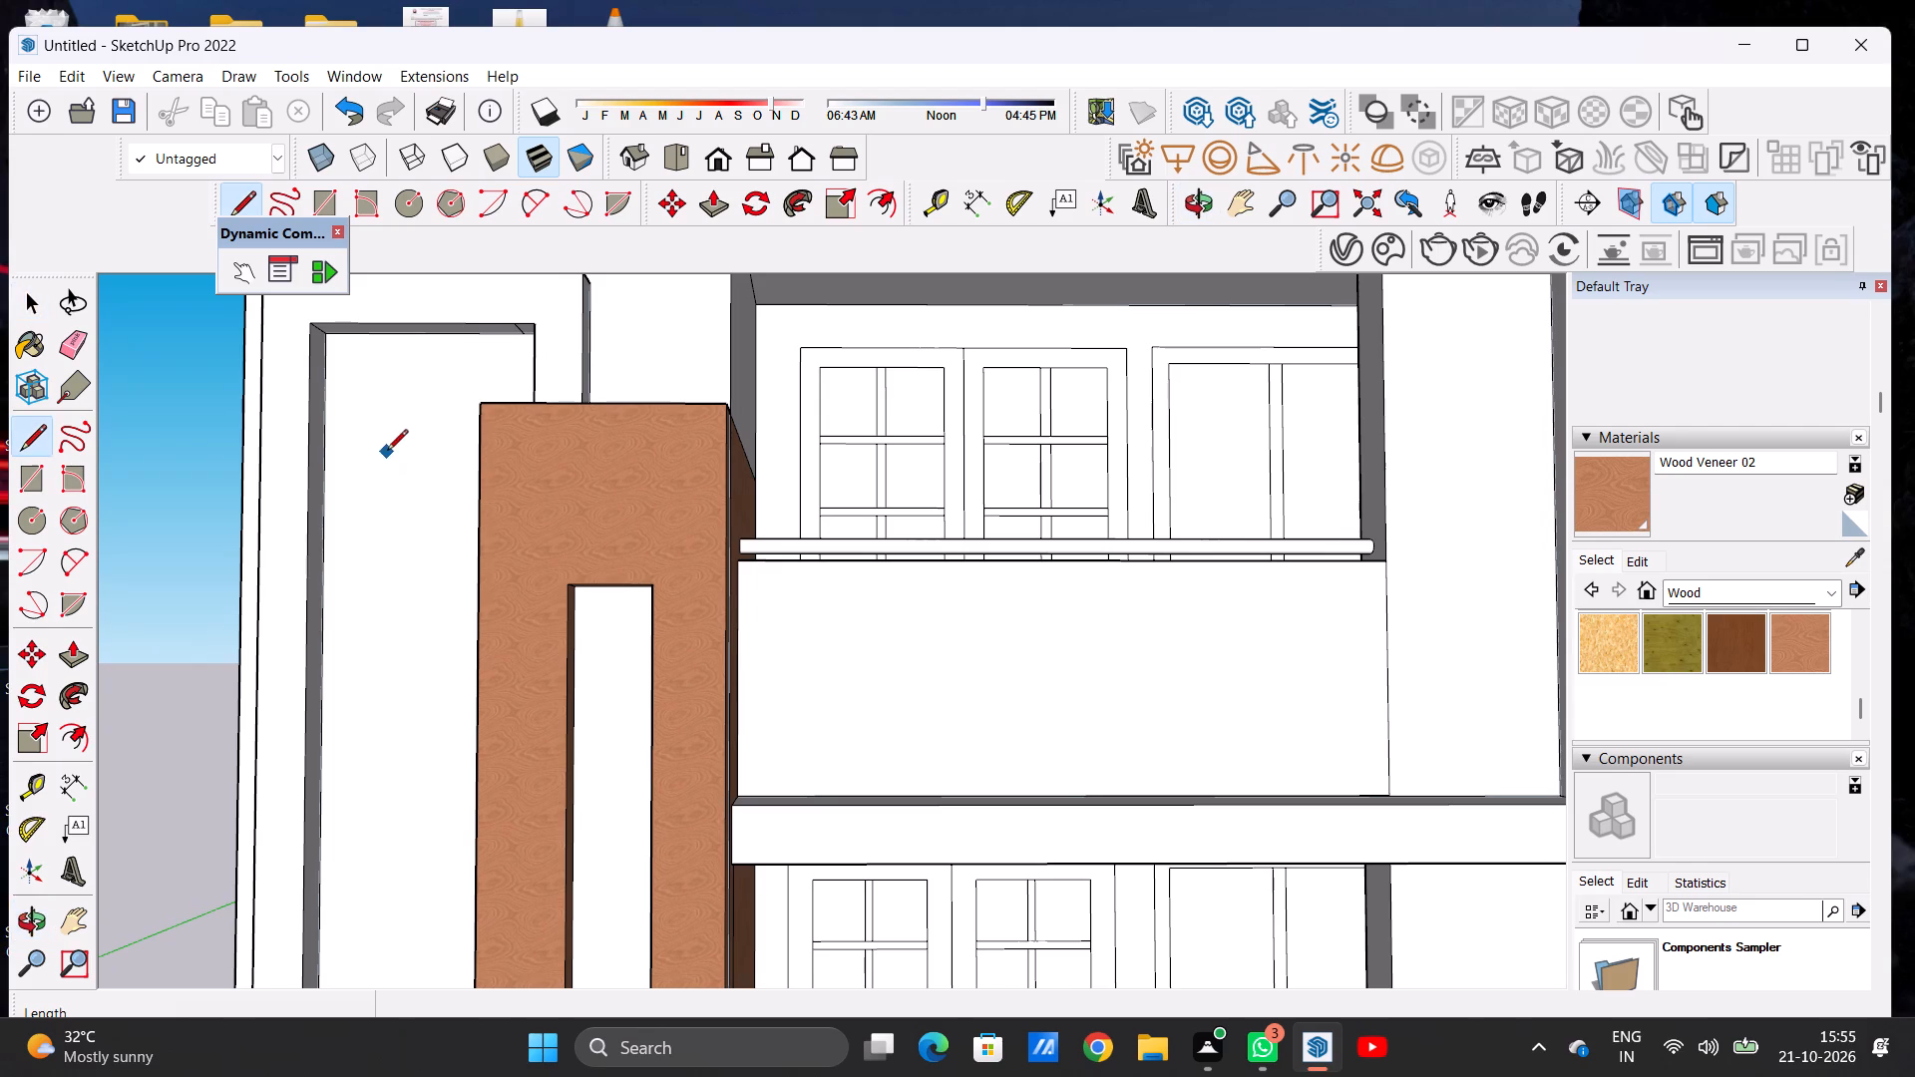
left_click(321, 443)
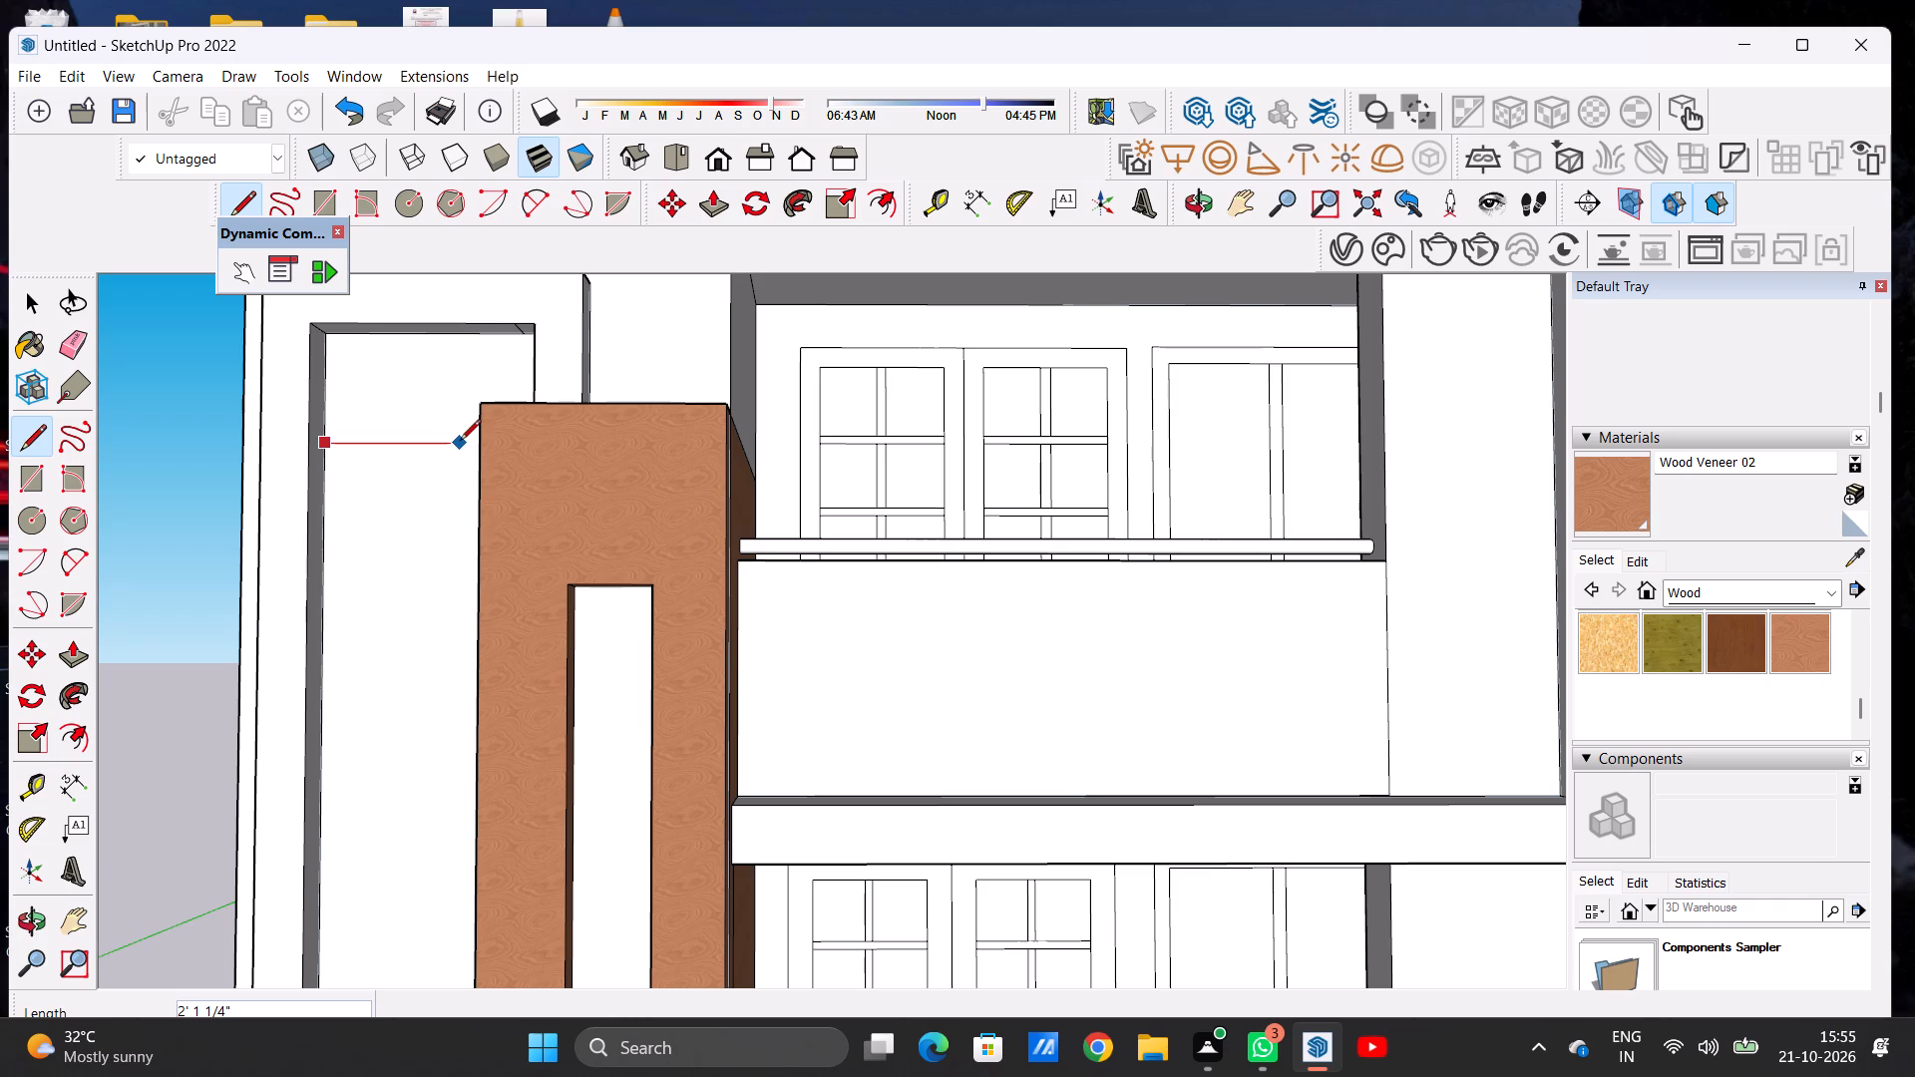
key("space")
Draw two lines enclosing a small rectangle about 1' 3" tall in the framed recess's top outer corner.
type("l")
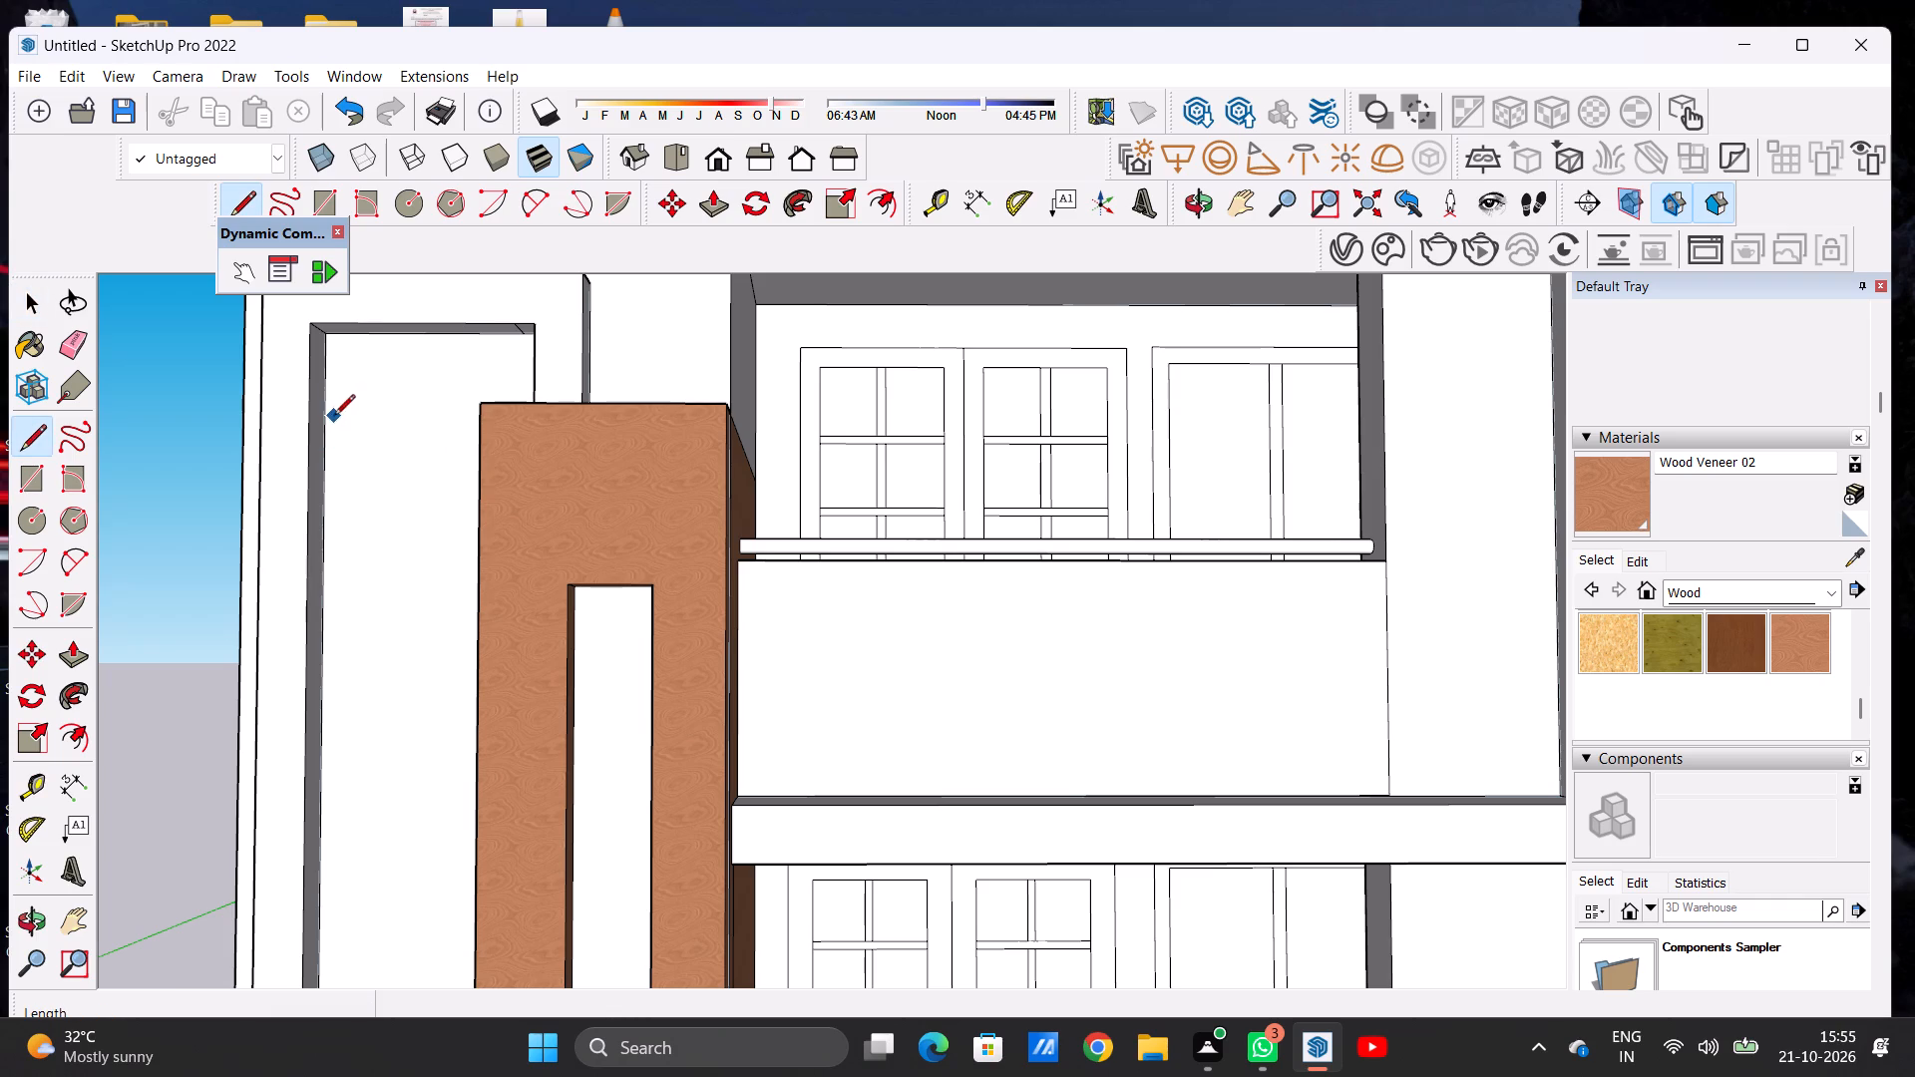
left_click(328, 412)
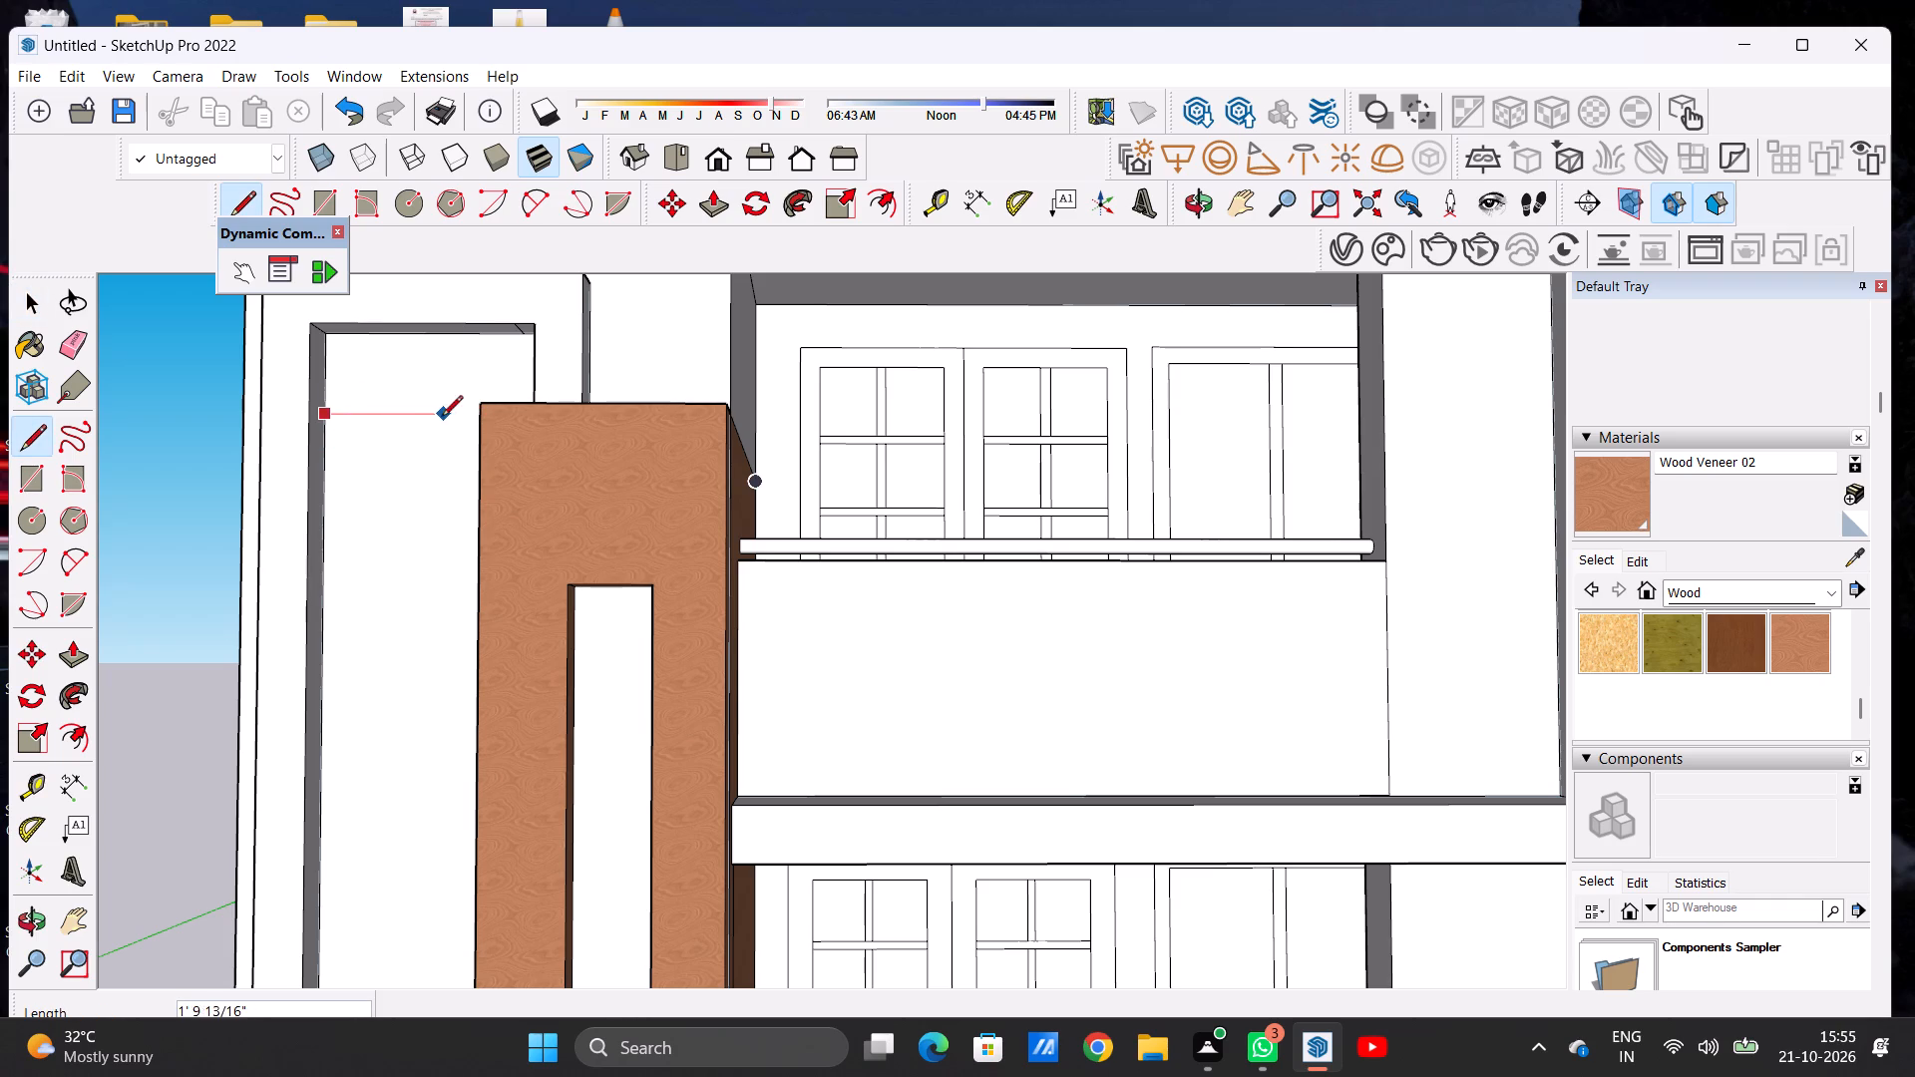
left_click(421, 412)
left_click(430, 337)
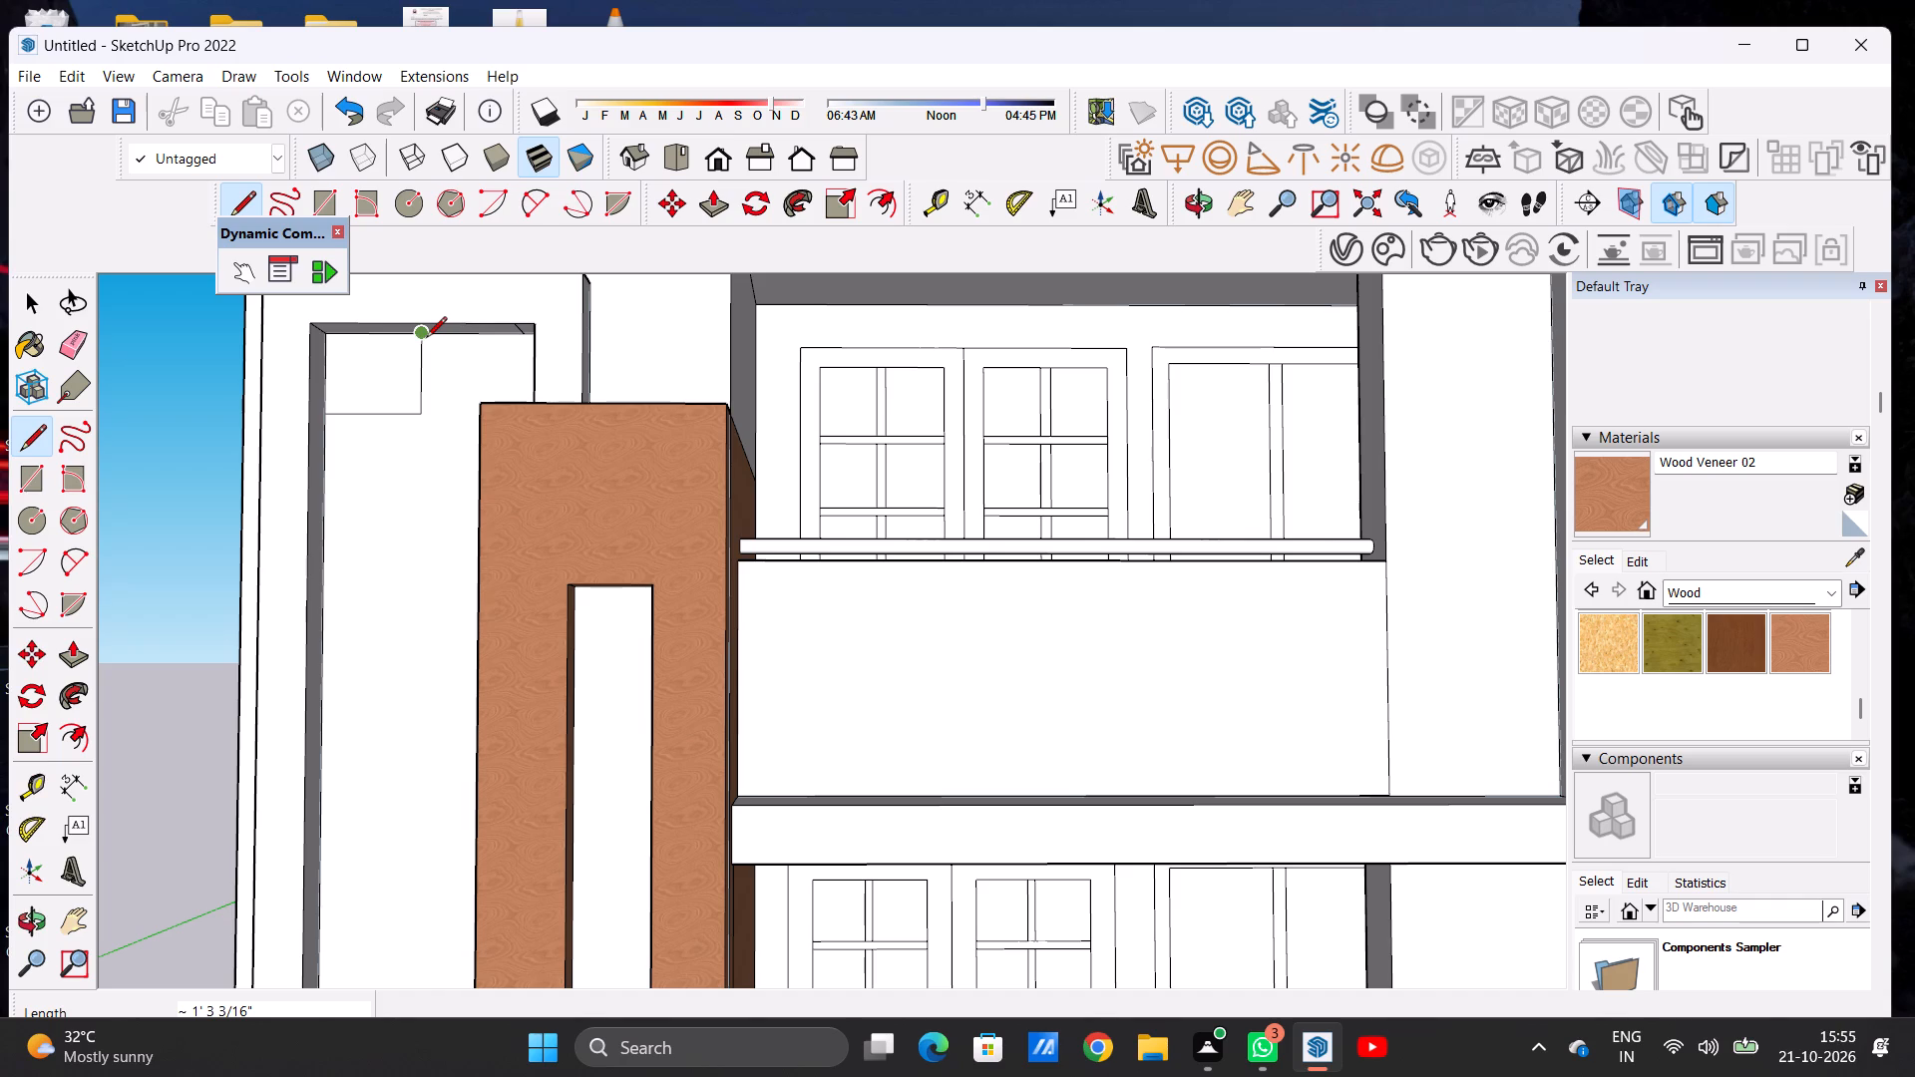
key("space")
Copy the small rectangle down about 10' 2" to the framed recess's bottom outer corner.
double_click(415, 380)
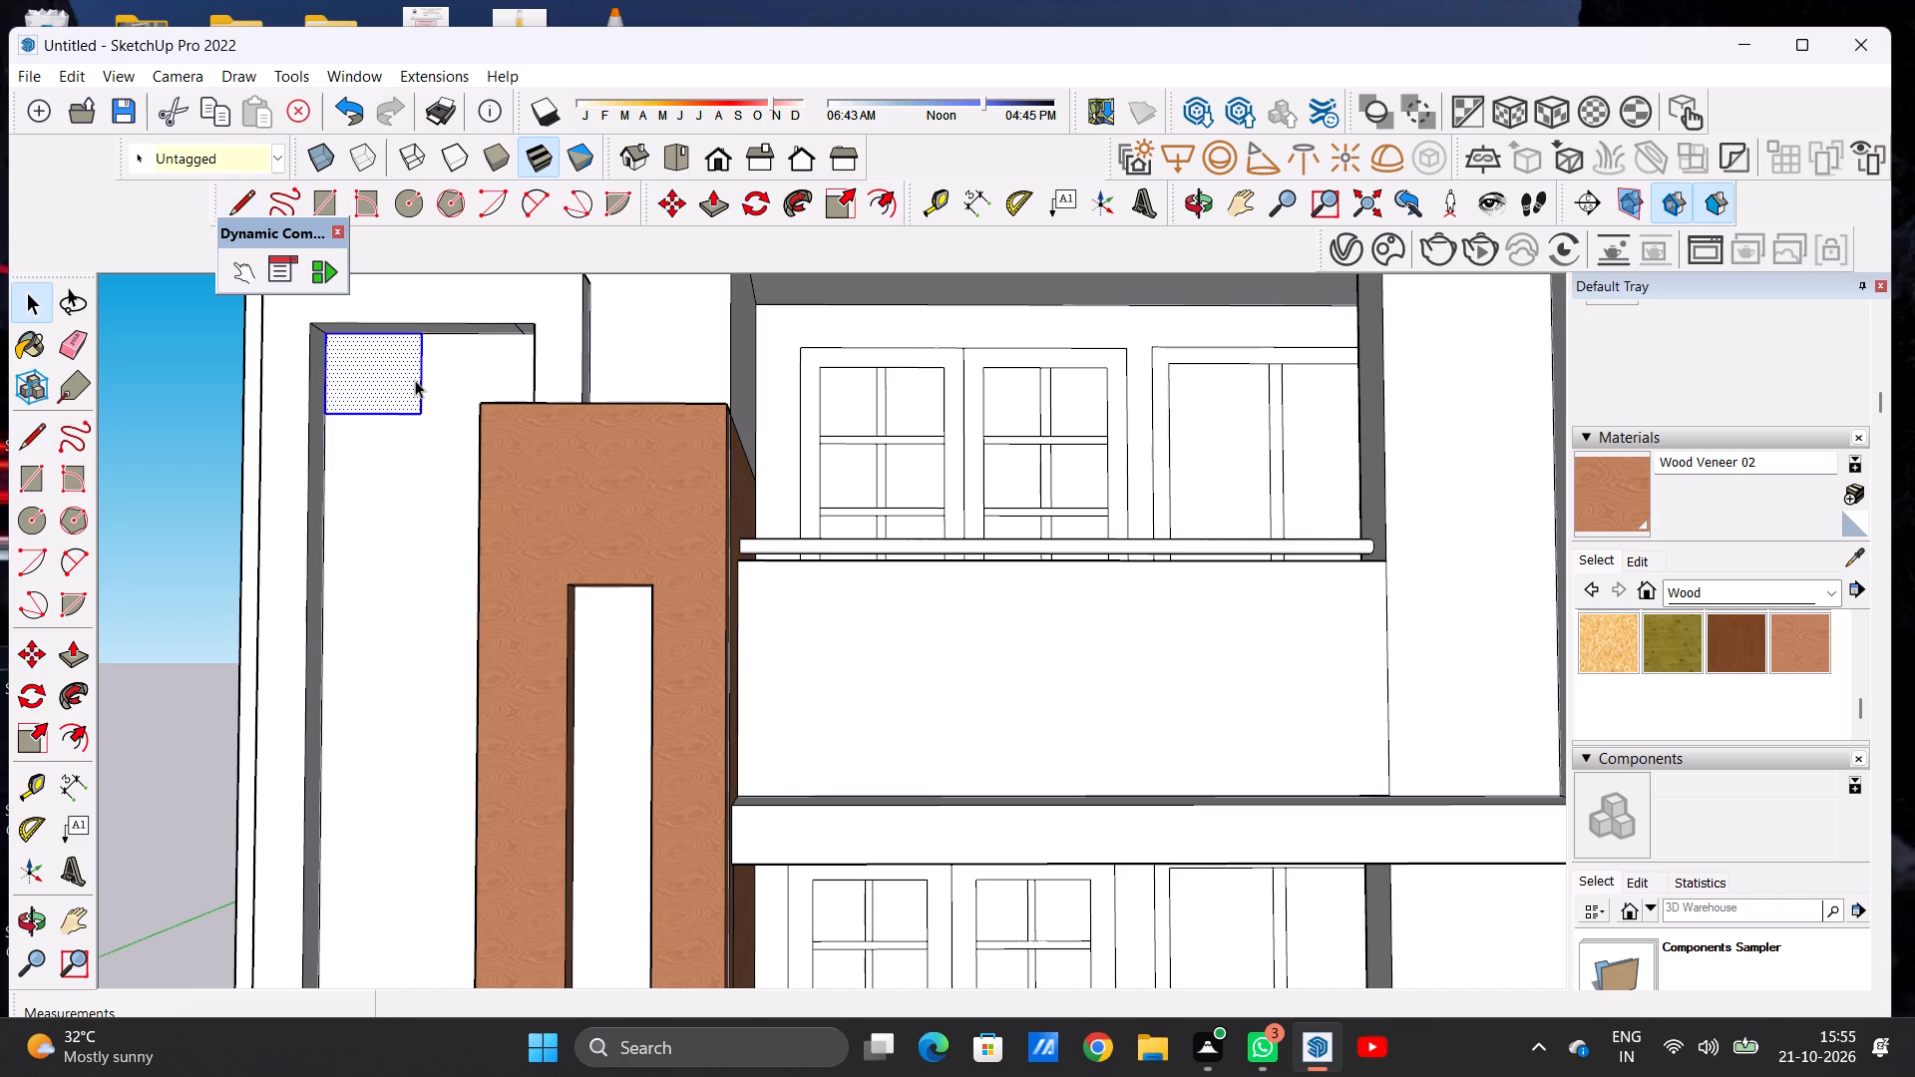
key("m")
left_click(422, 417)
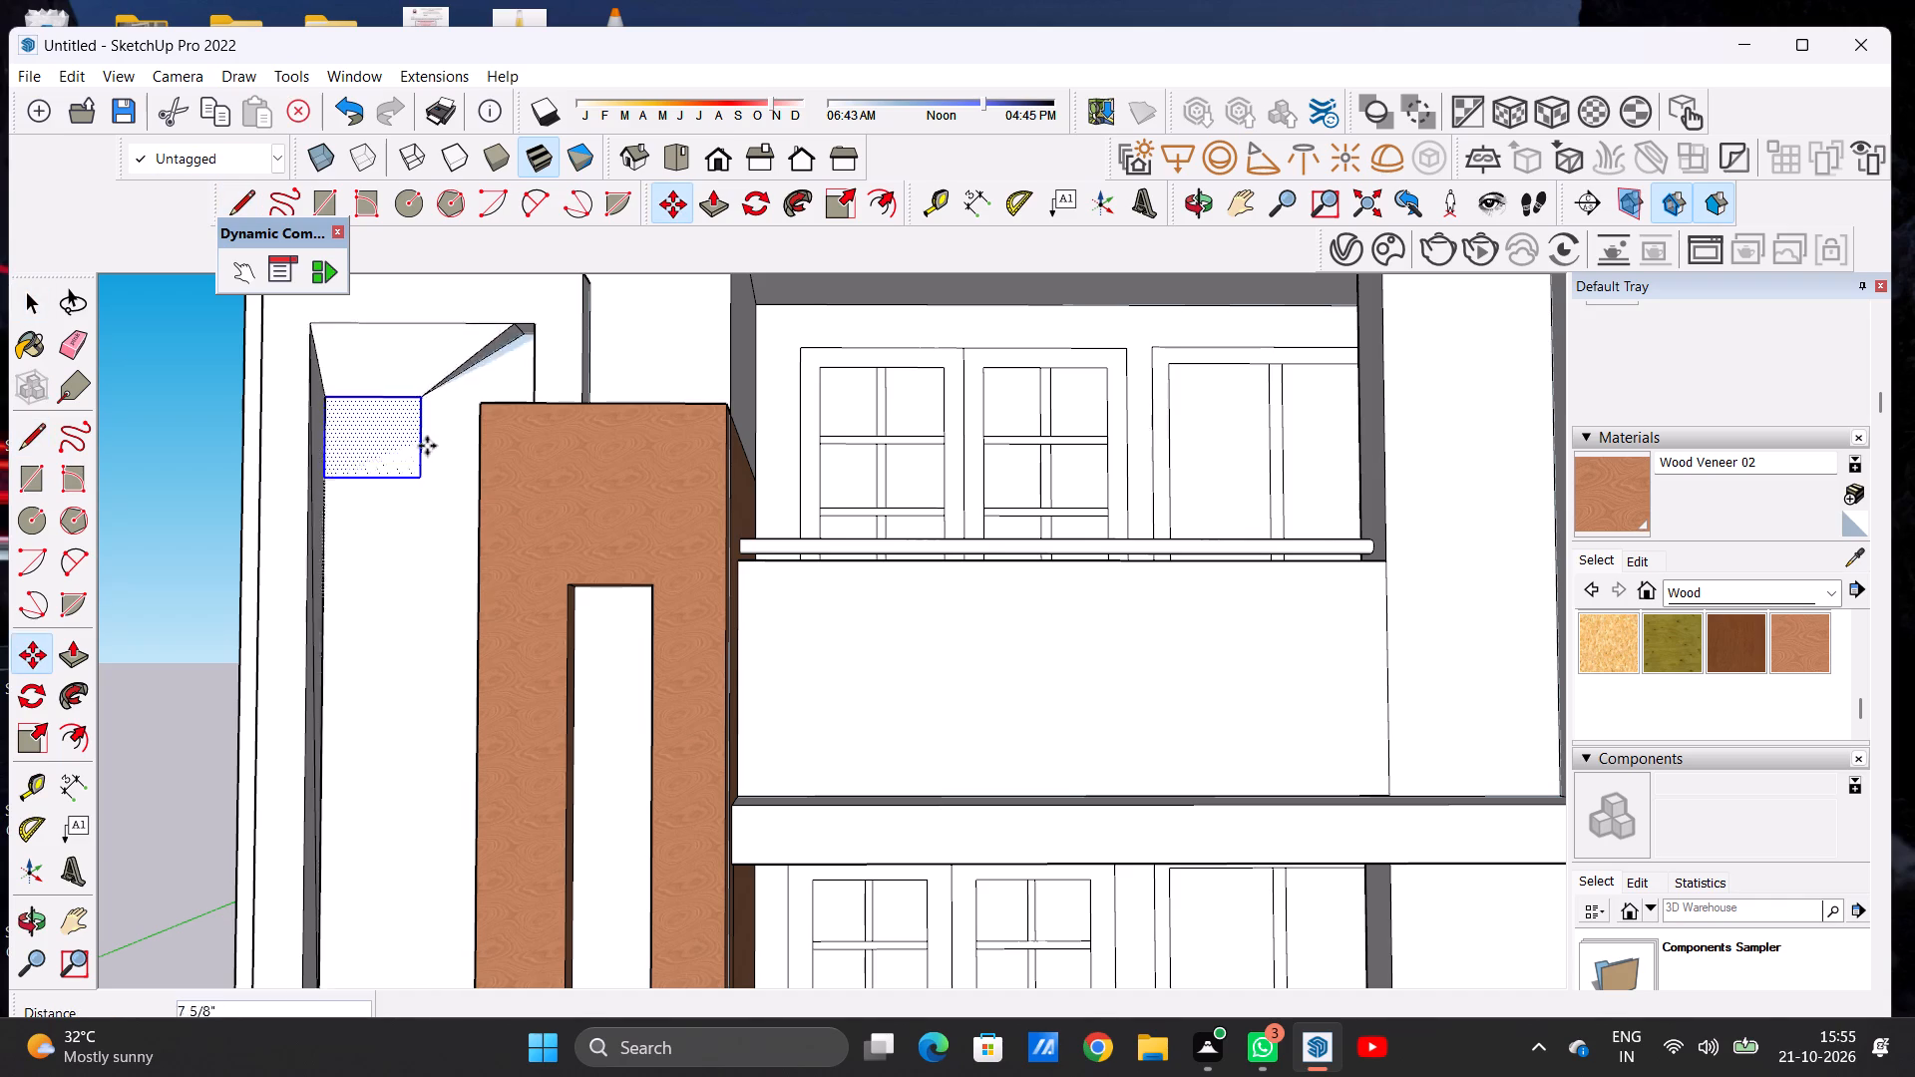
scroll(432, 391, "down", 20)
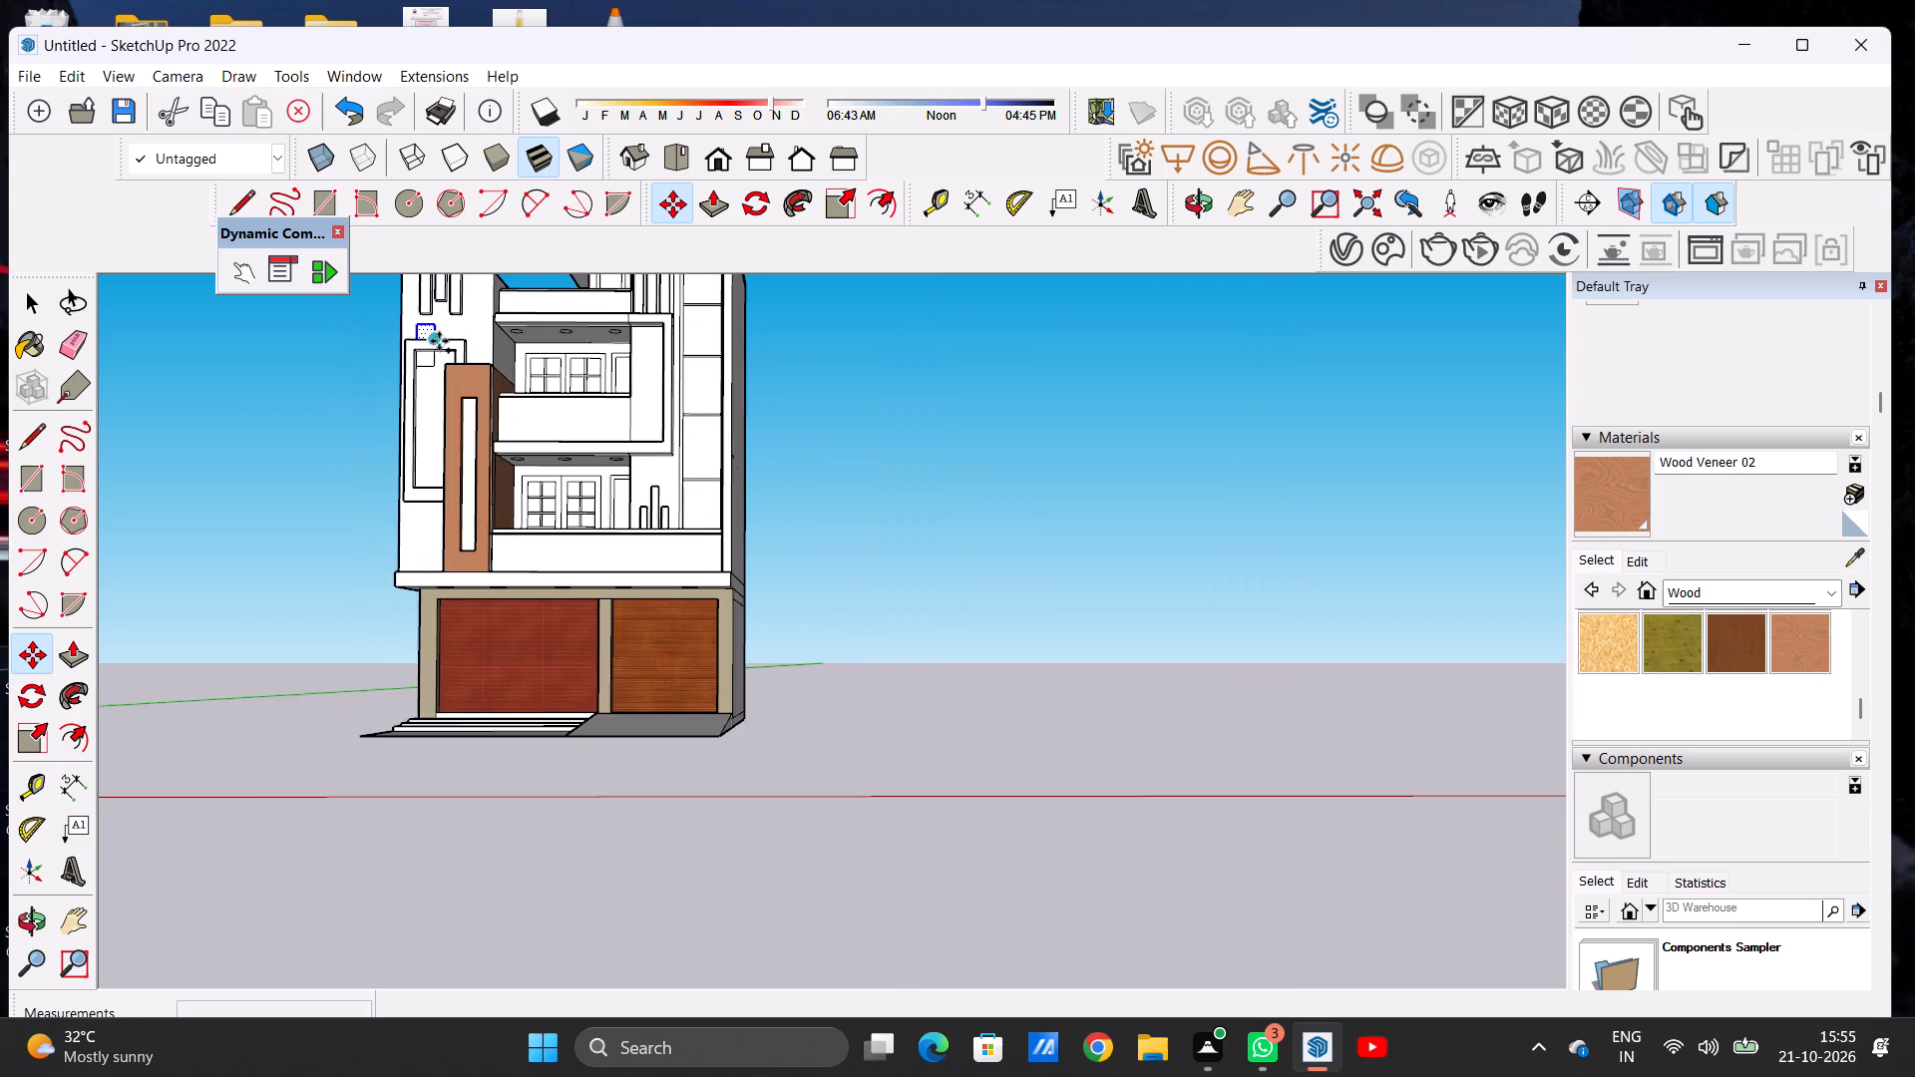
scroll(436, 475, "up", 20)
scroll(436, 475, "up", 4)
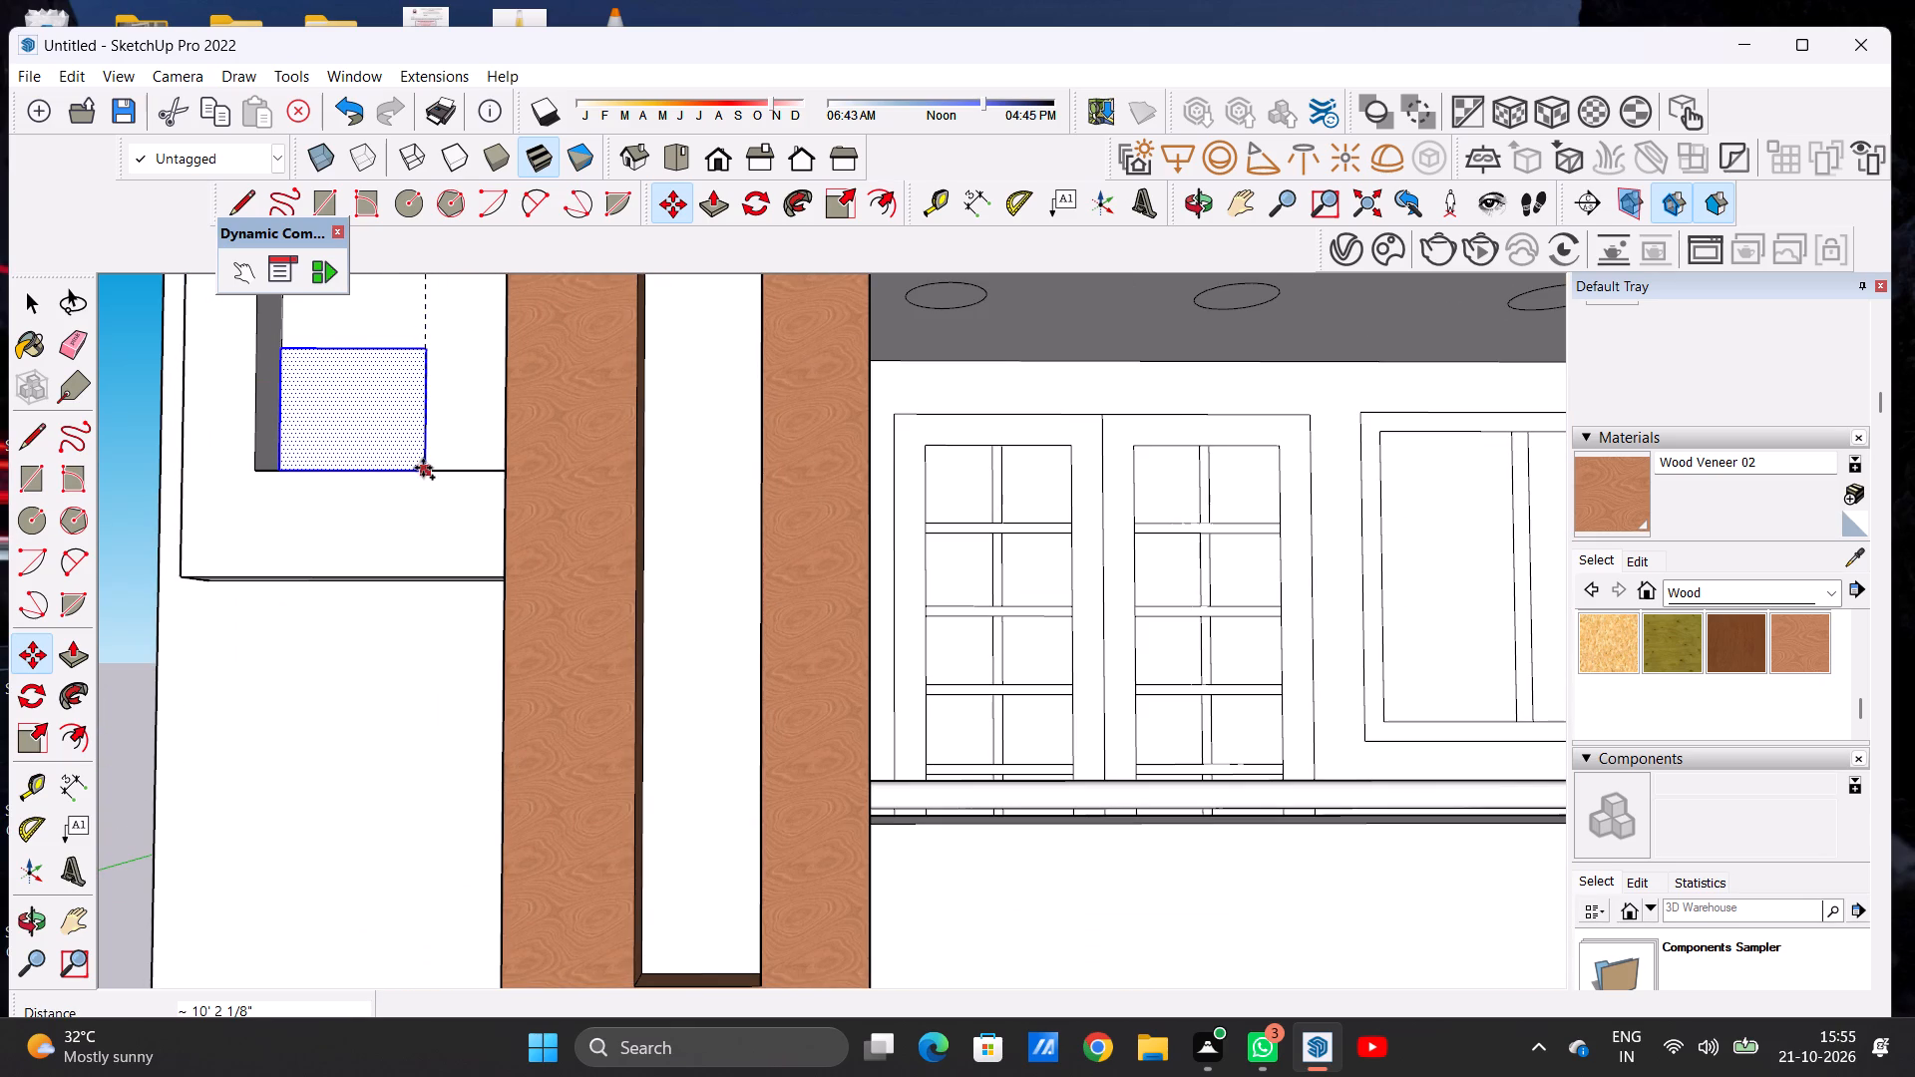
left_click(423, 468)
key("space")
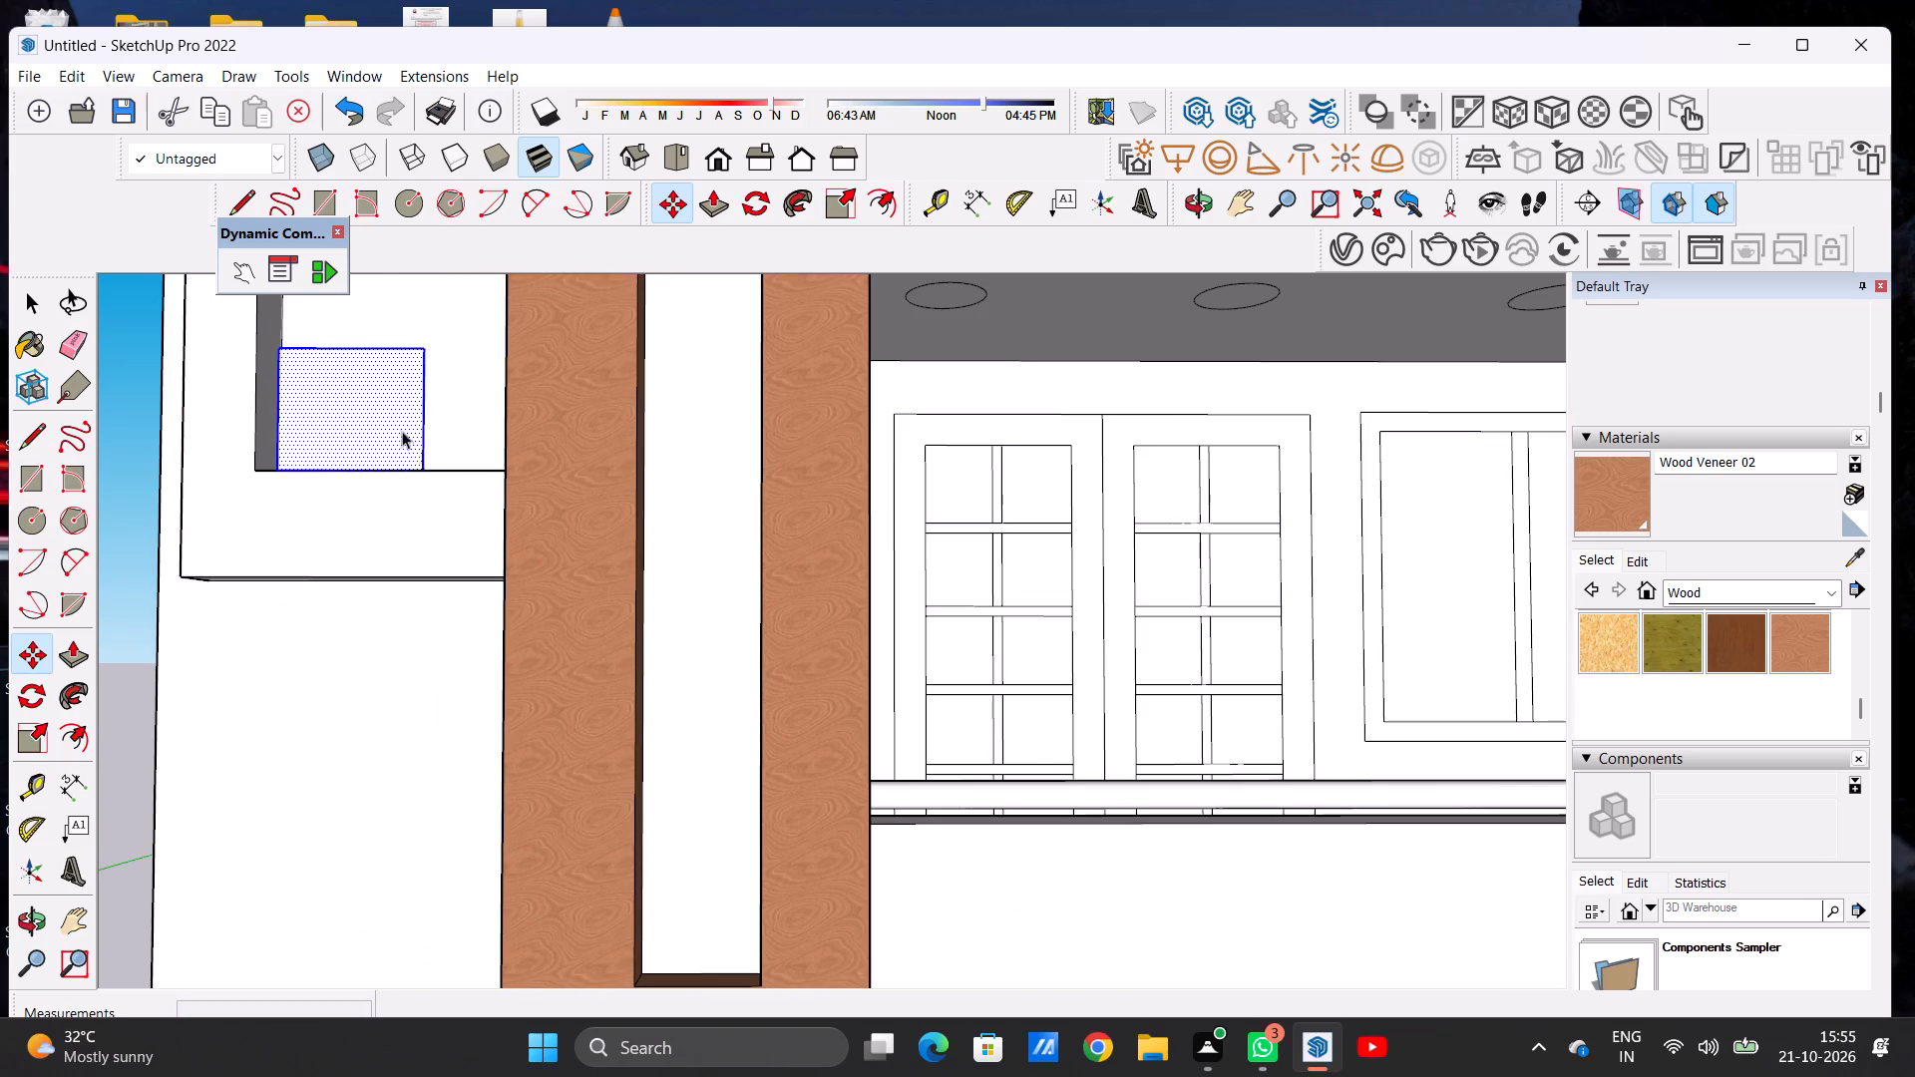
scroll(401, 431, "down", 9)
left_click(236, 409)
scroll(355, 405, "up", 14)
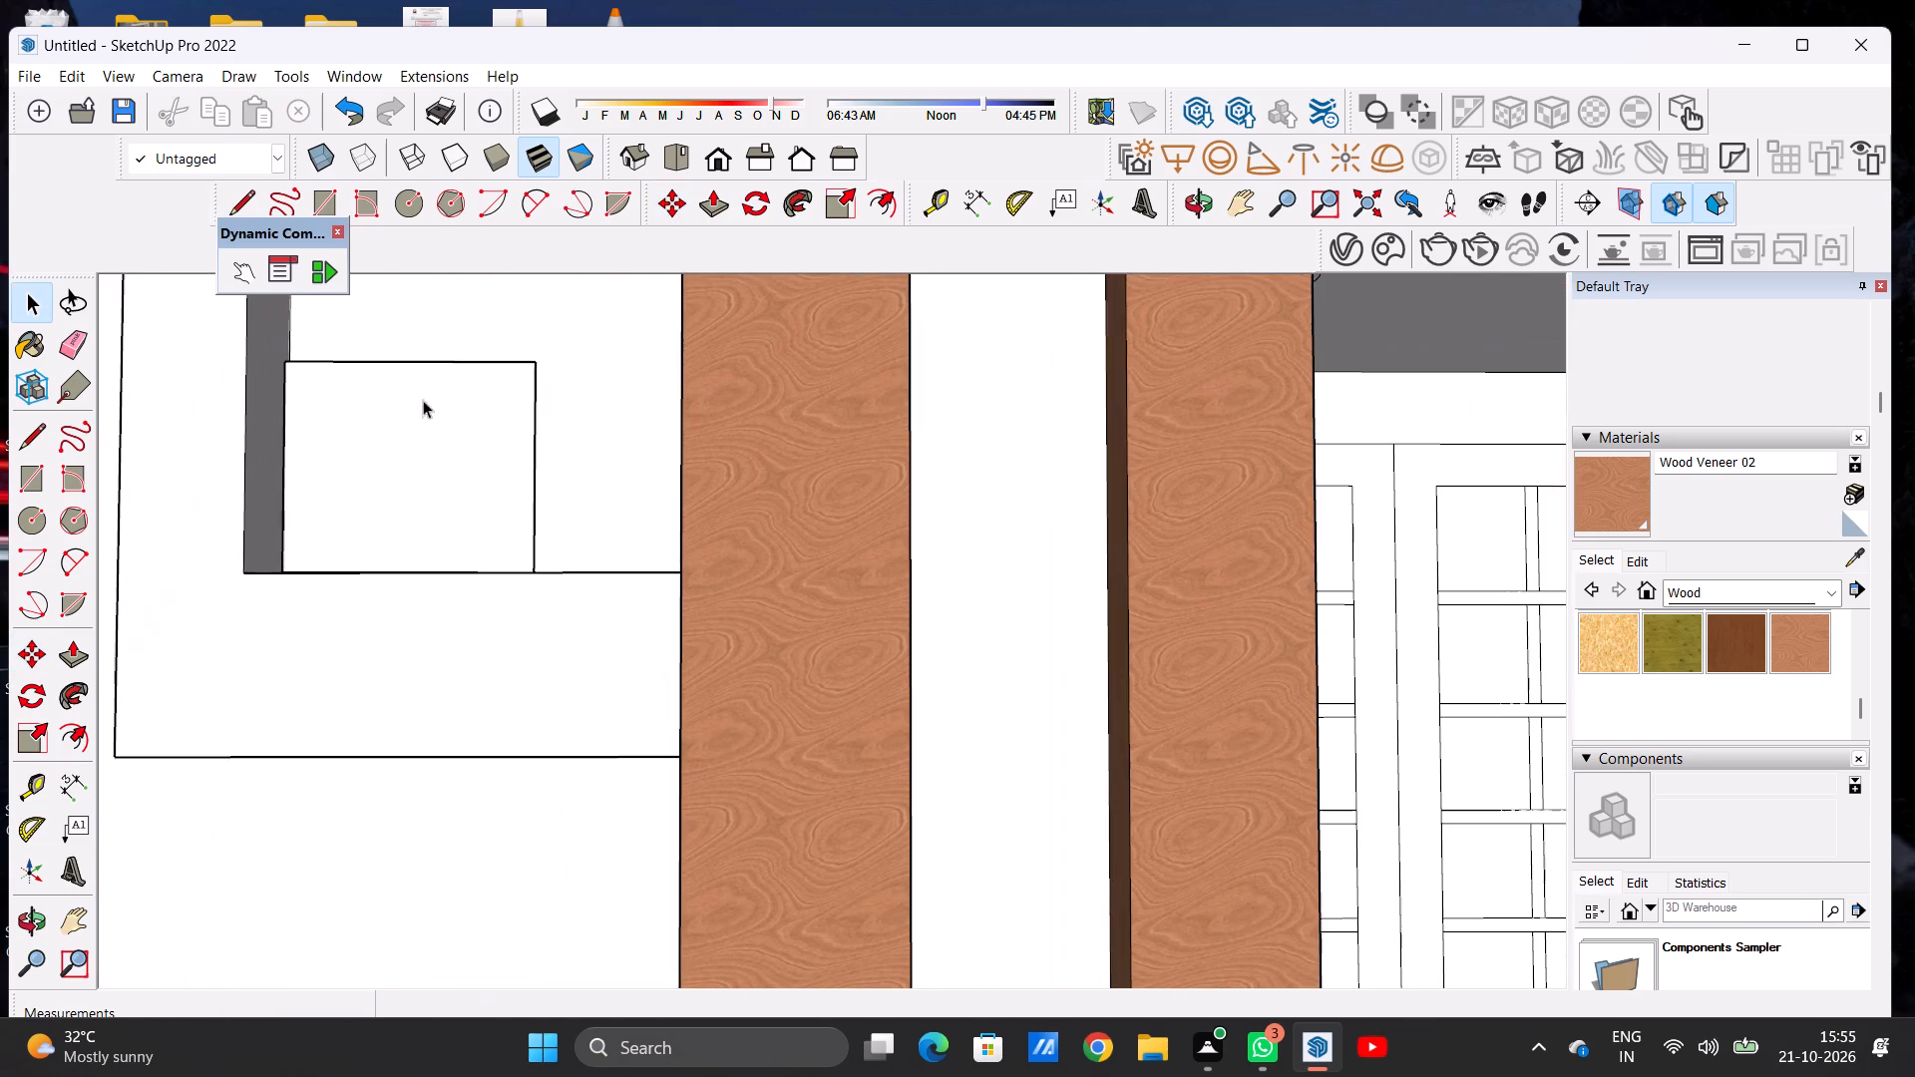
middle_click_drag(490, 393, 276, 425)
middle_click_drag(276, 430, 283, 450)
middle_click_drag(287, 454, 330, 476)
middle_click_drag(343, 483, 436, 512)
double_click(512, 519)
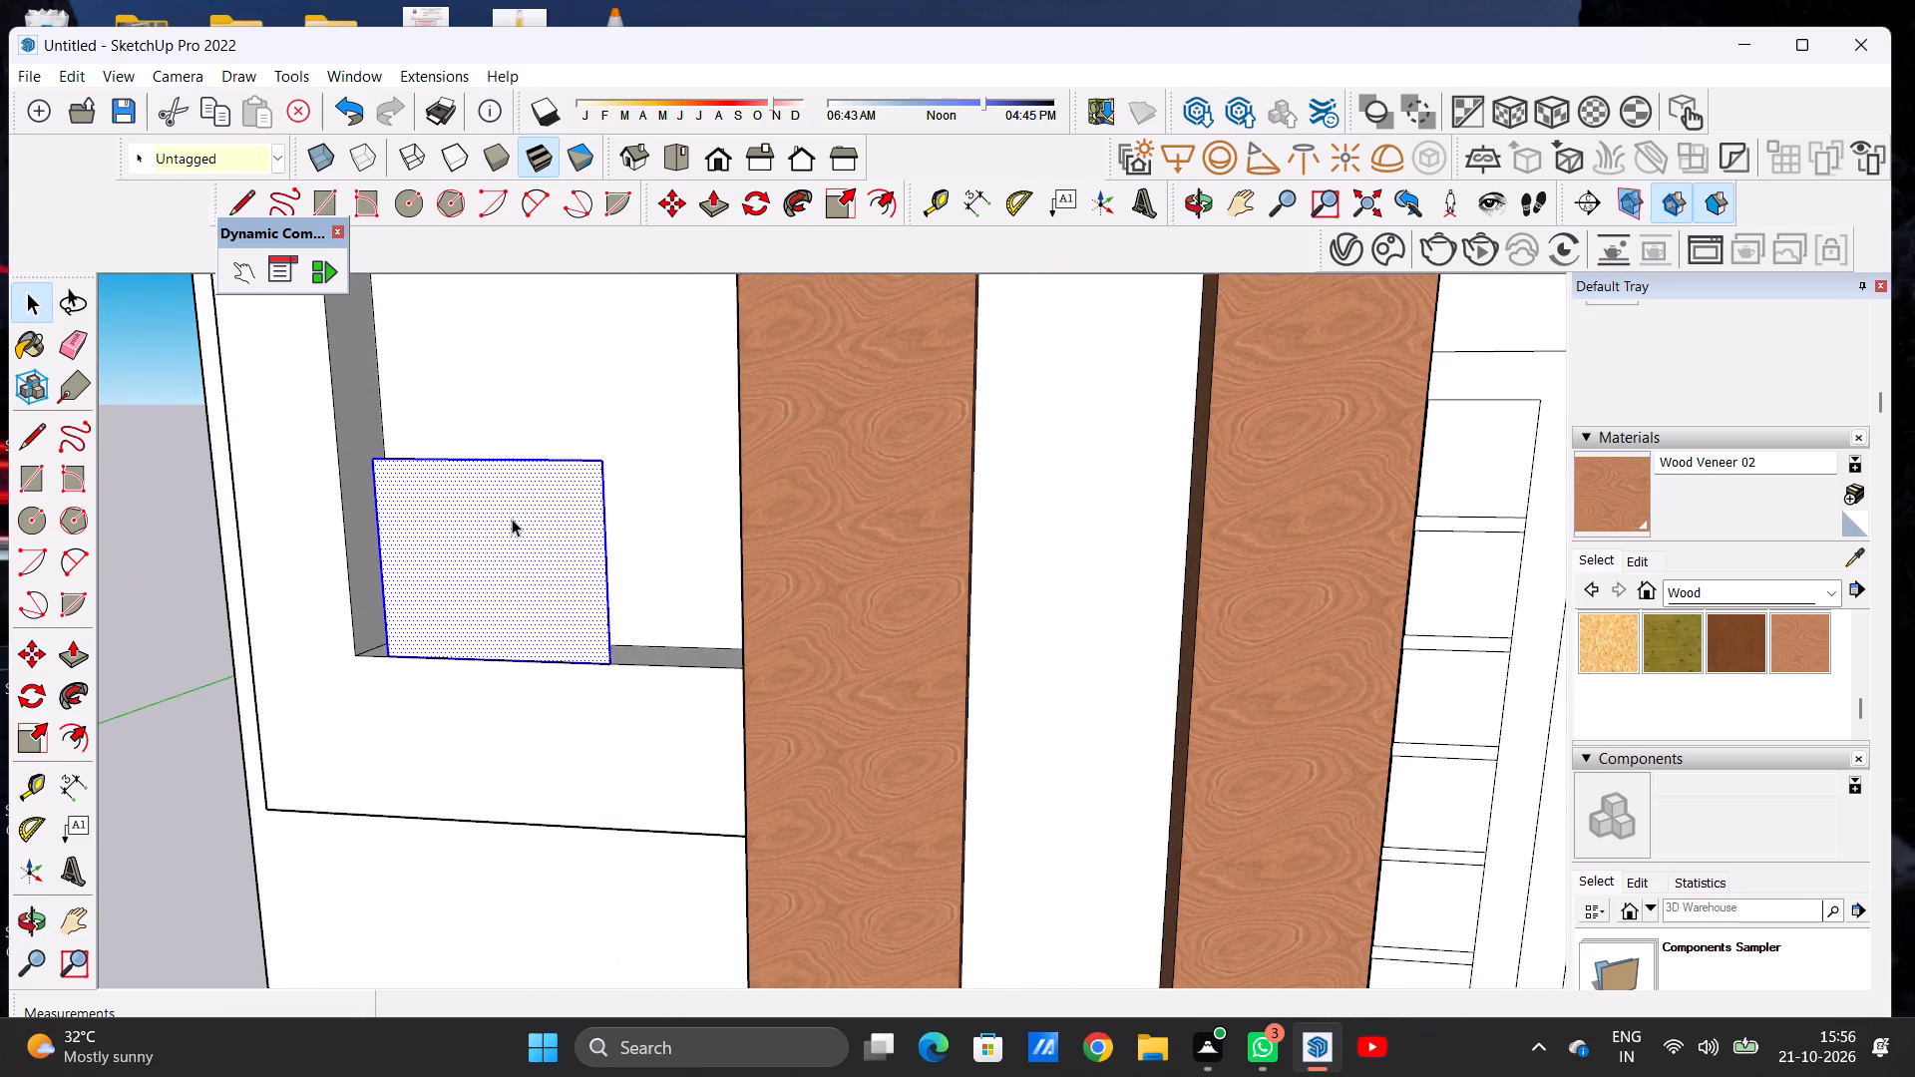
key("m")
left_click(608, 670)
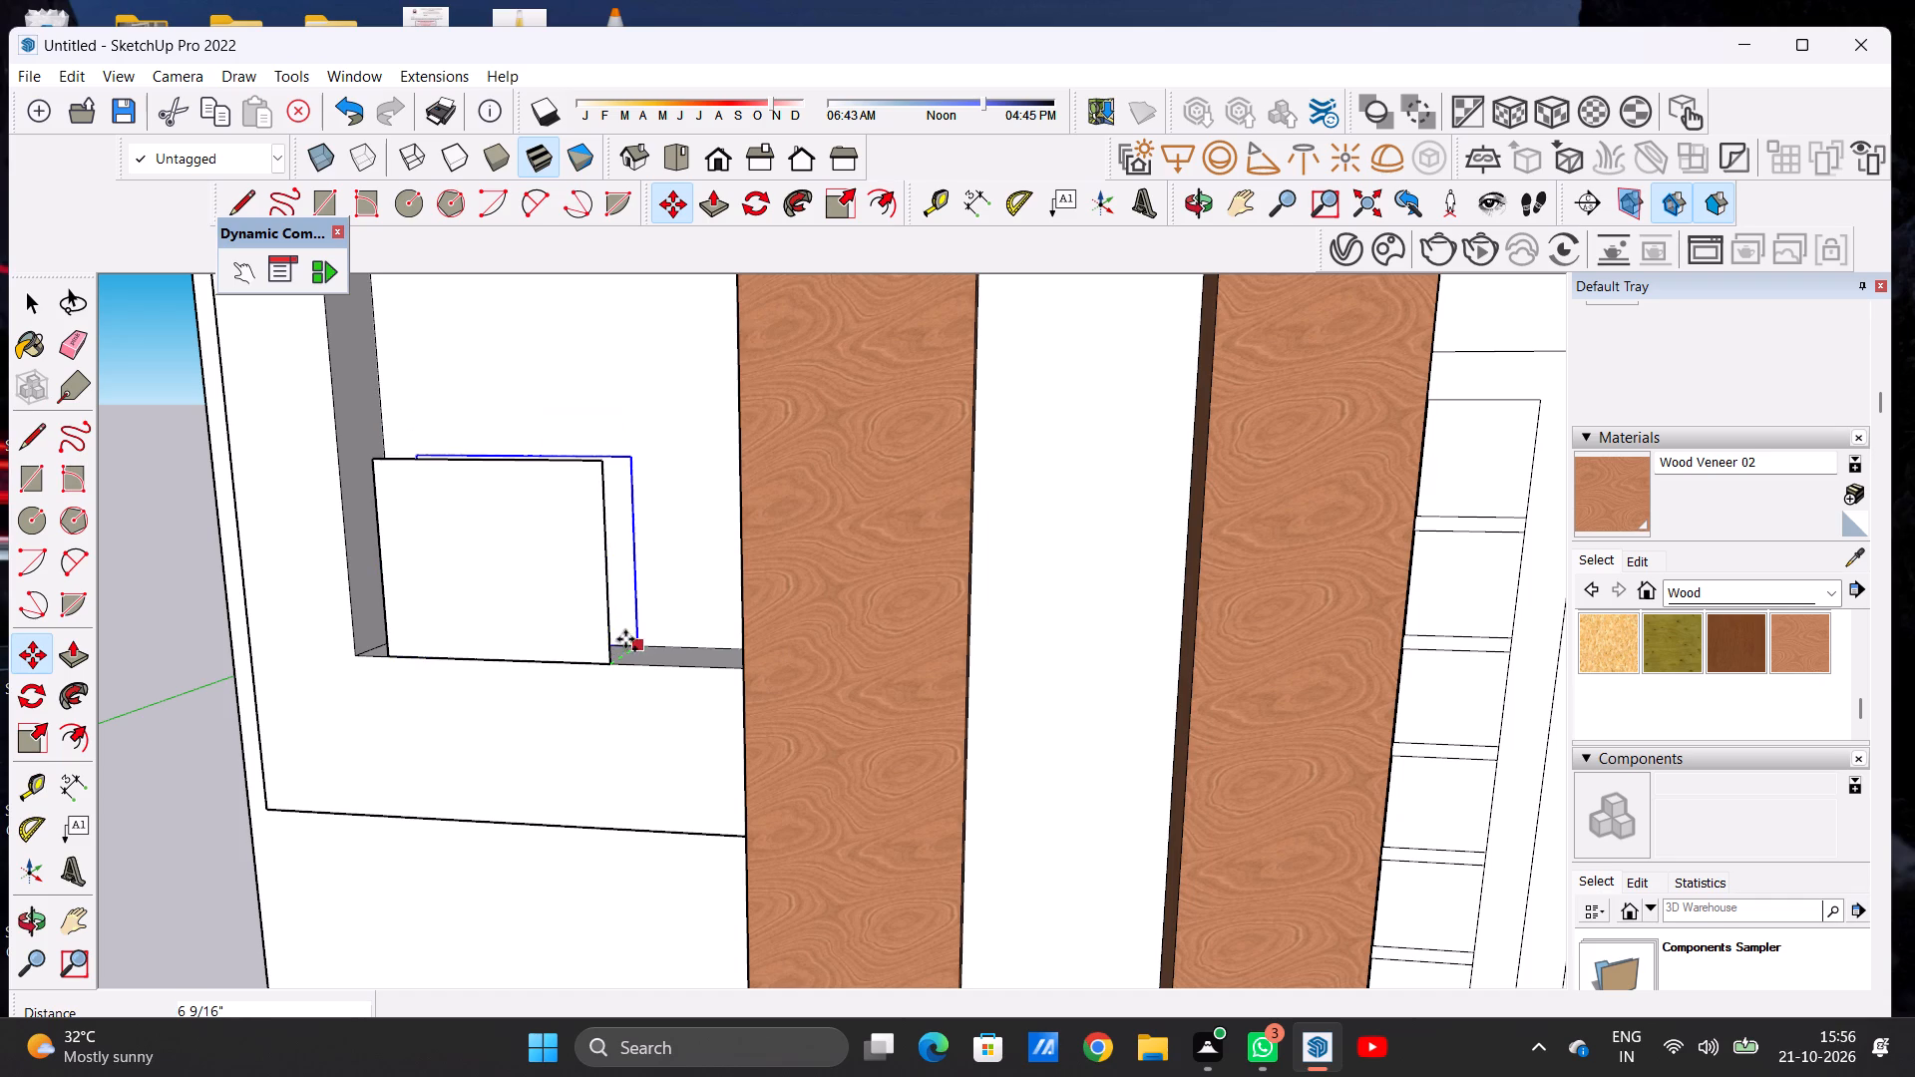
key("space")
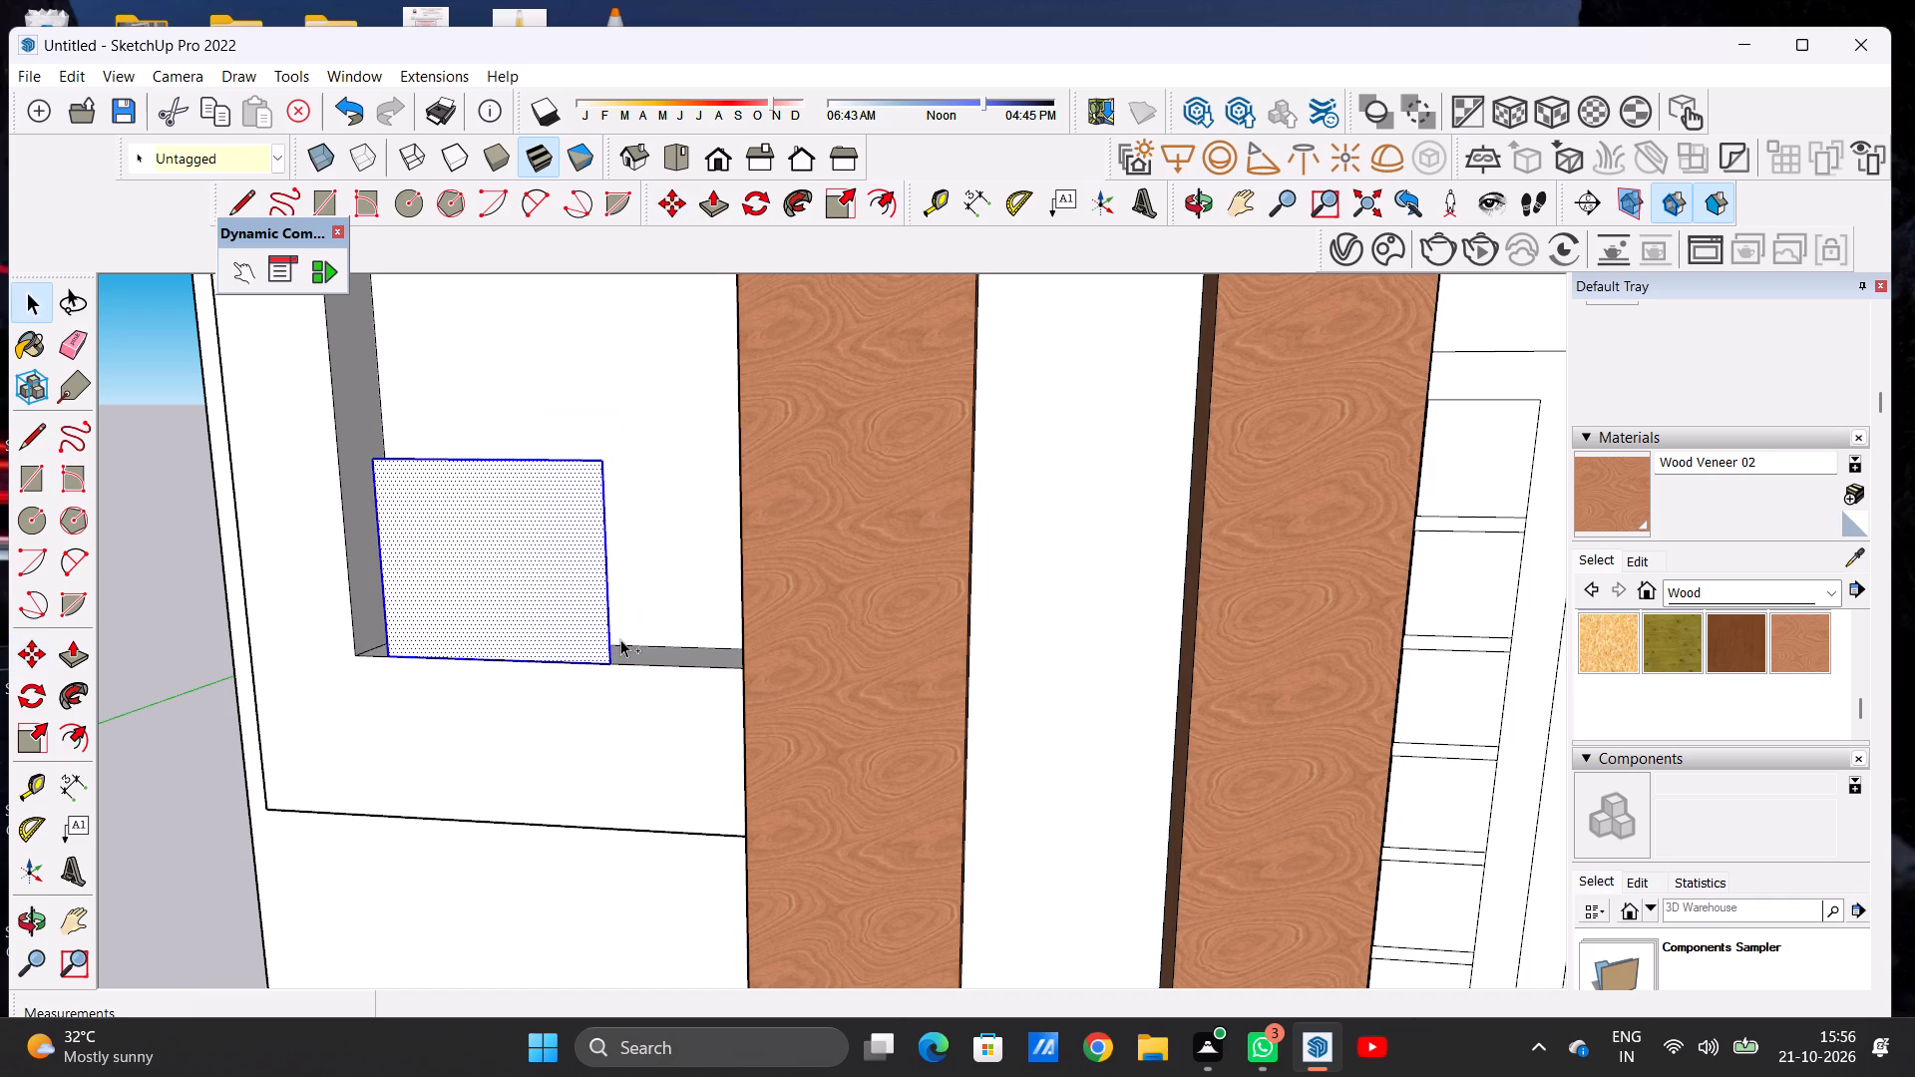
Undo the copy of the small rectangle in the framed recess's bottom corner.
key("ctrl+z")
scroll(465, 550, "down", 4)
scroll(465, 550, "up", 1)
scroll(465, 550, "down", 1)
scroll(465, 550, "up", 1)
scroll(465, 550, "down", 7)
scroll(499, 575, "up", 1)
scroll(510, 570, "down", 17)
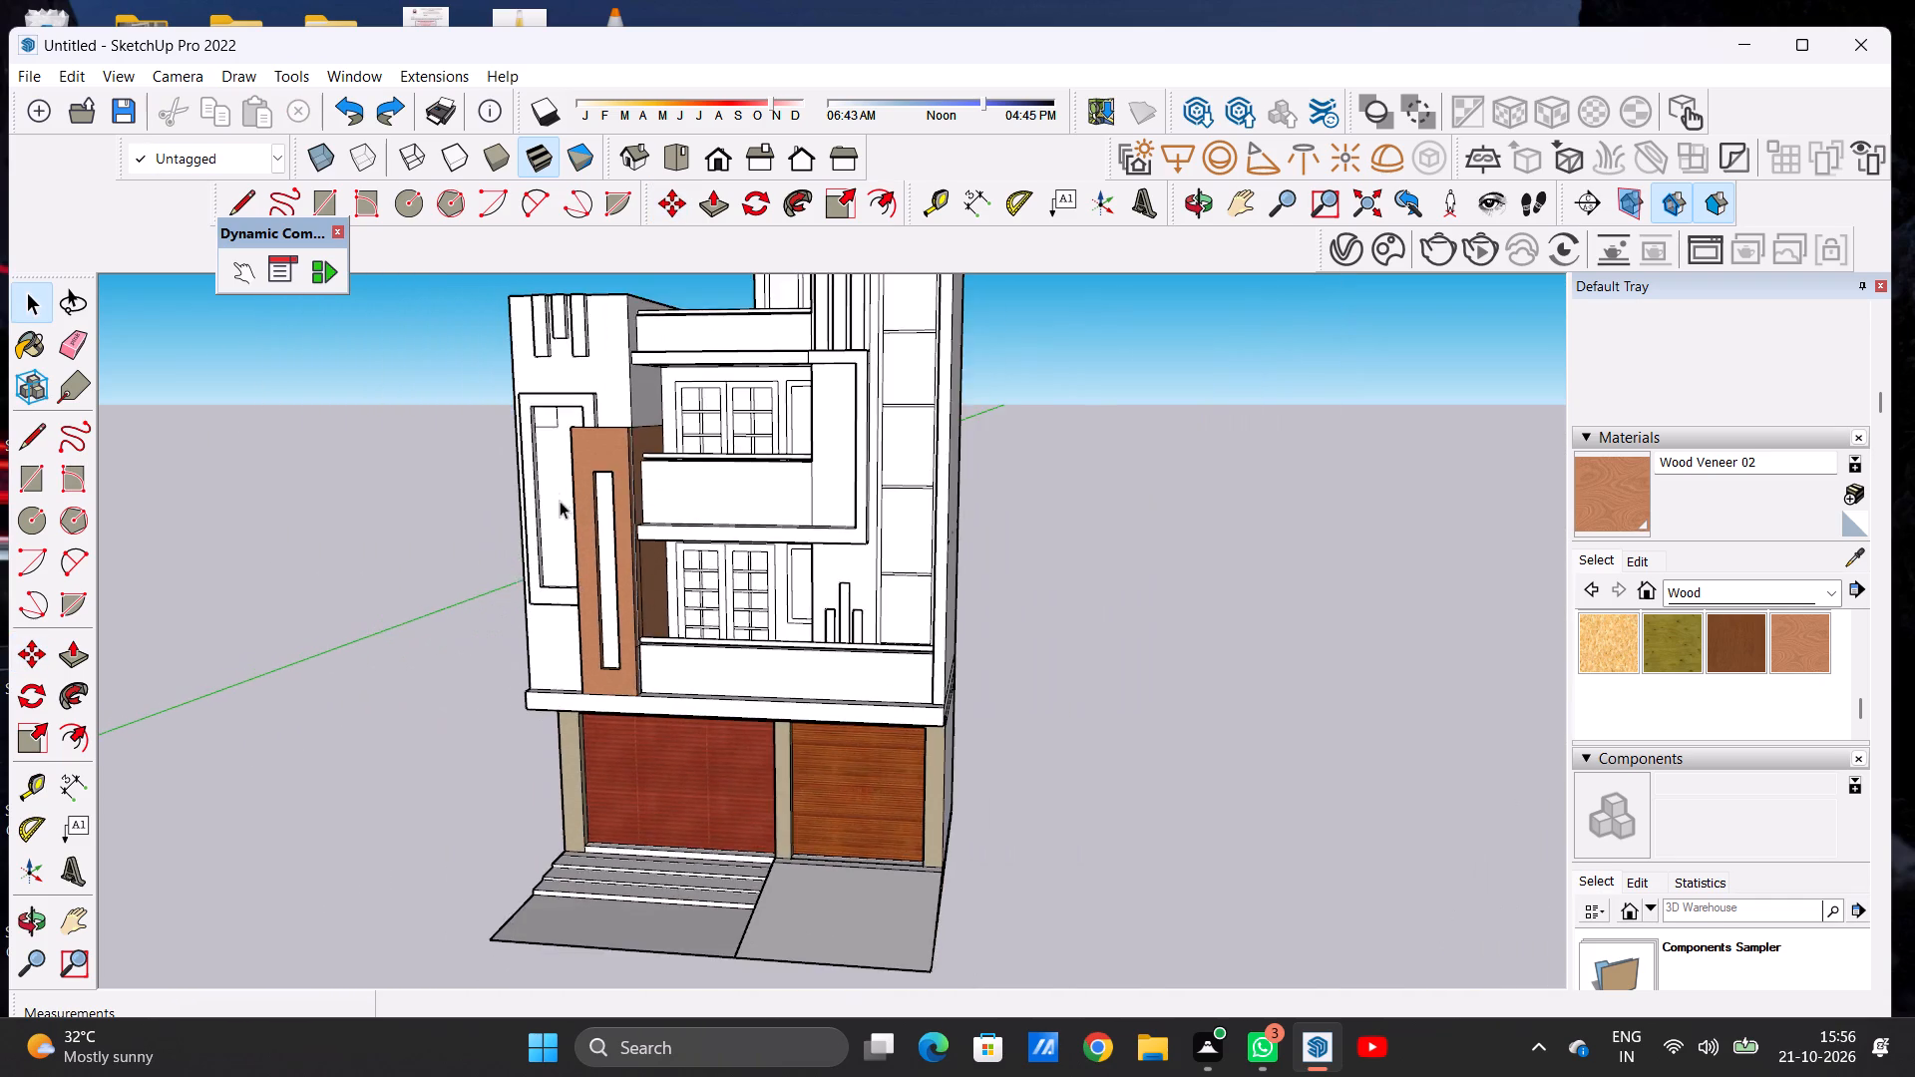
Copy the small rectangle from the framed recess's top outer corner straight down to its bottom outer corner.
scroll(544, 435, "up", 11)
double_click(558, 397)
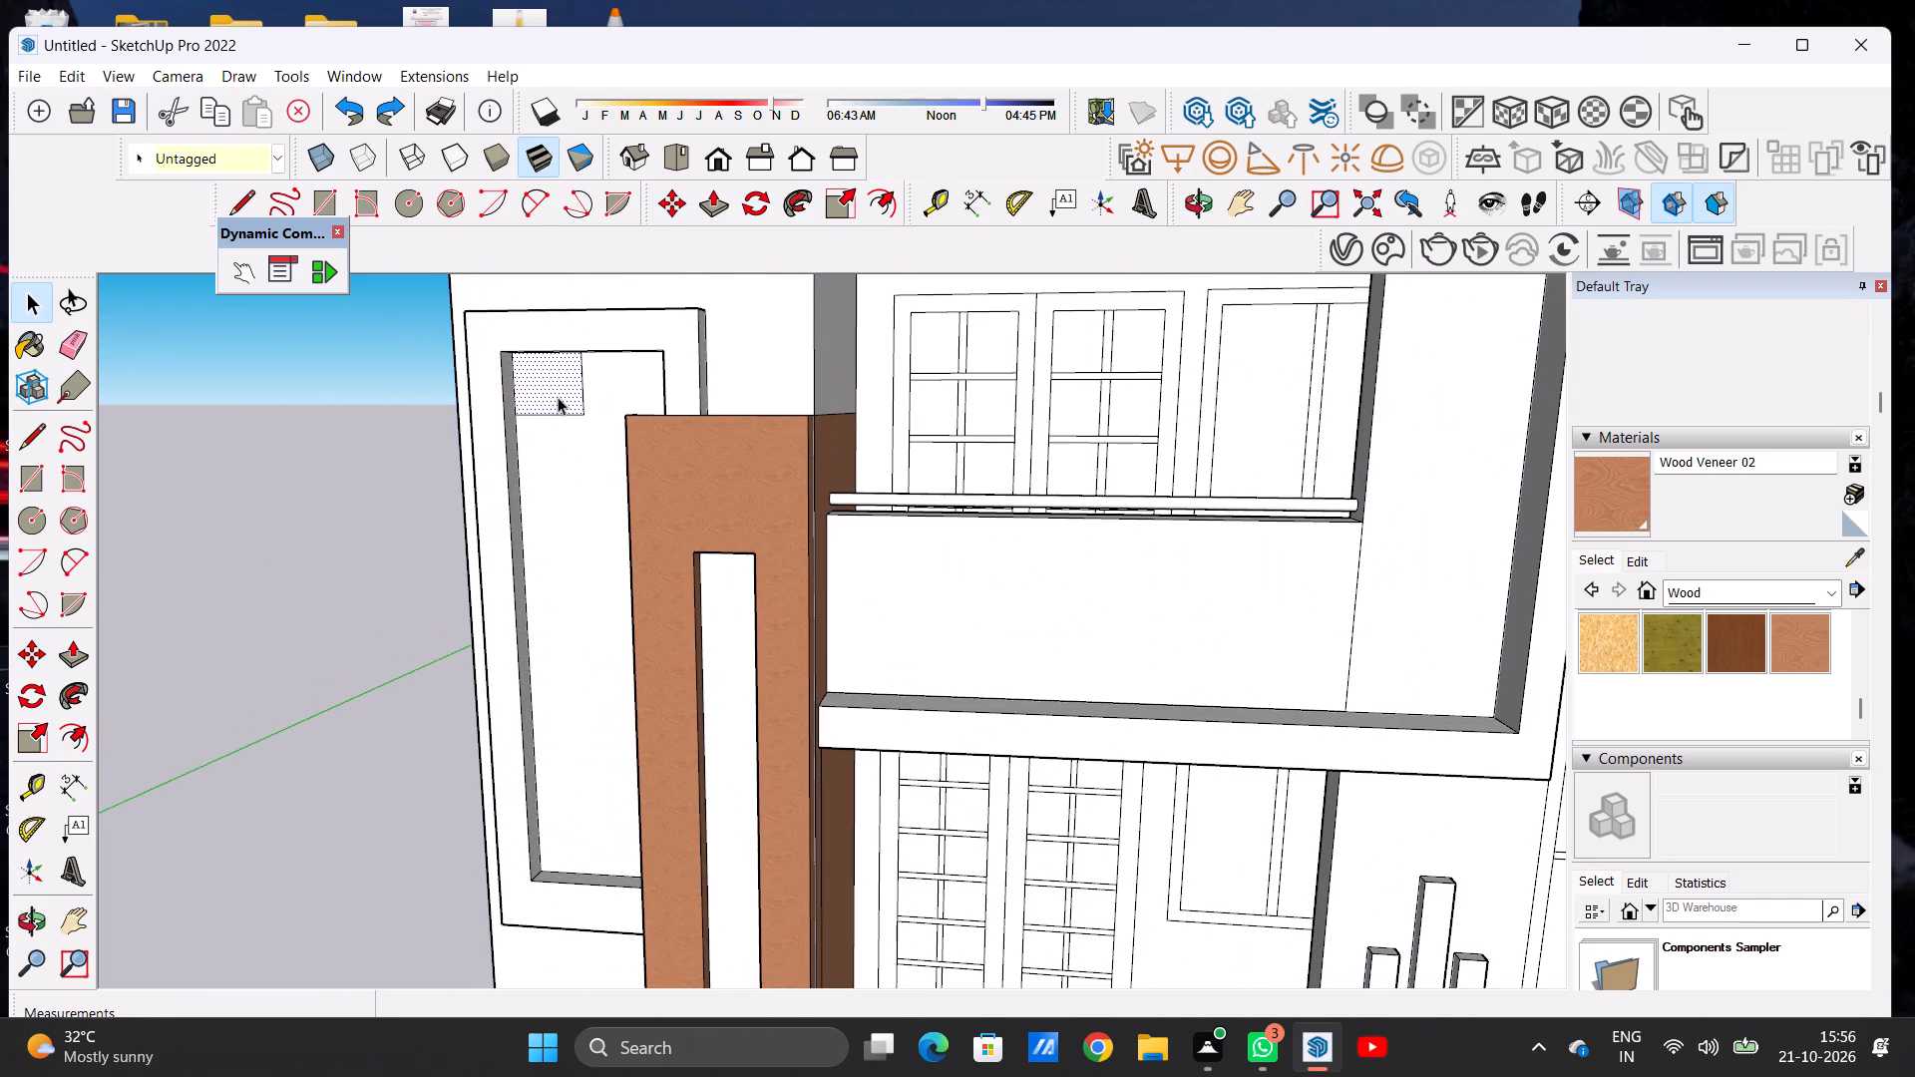
key("m")
left_click(579, 404)
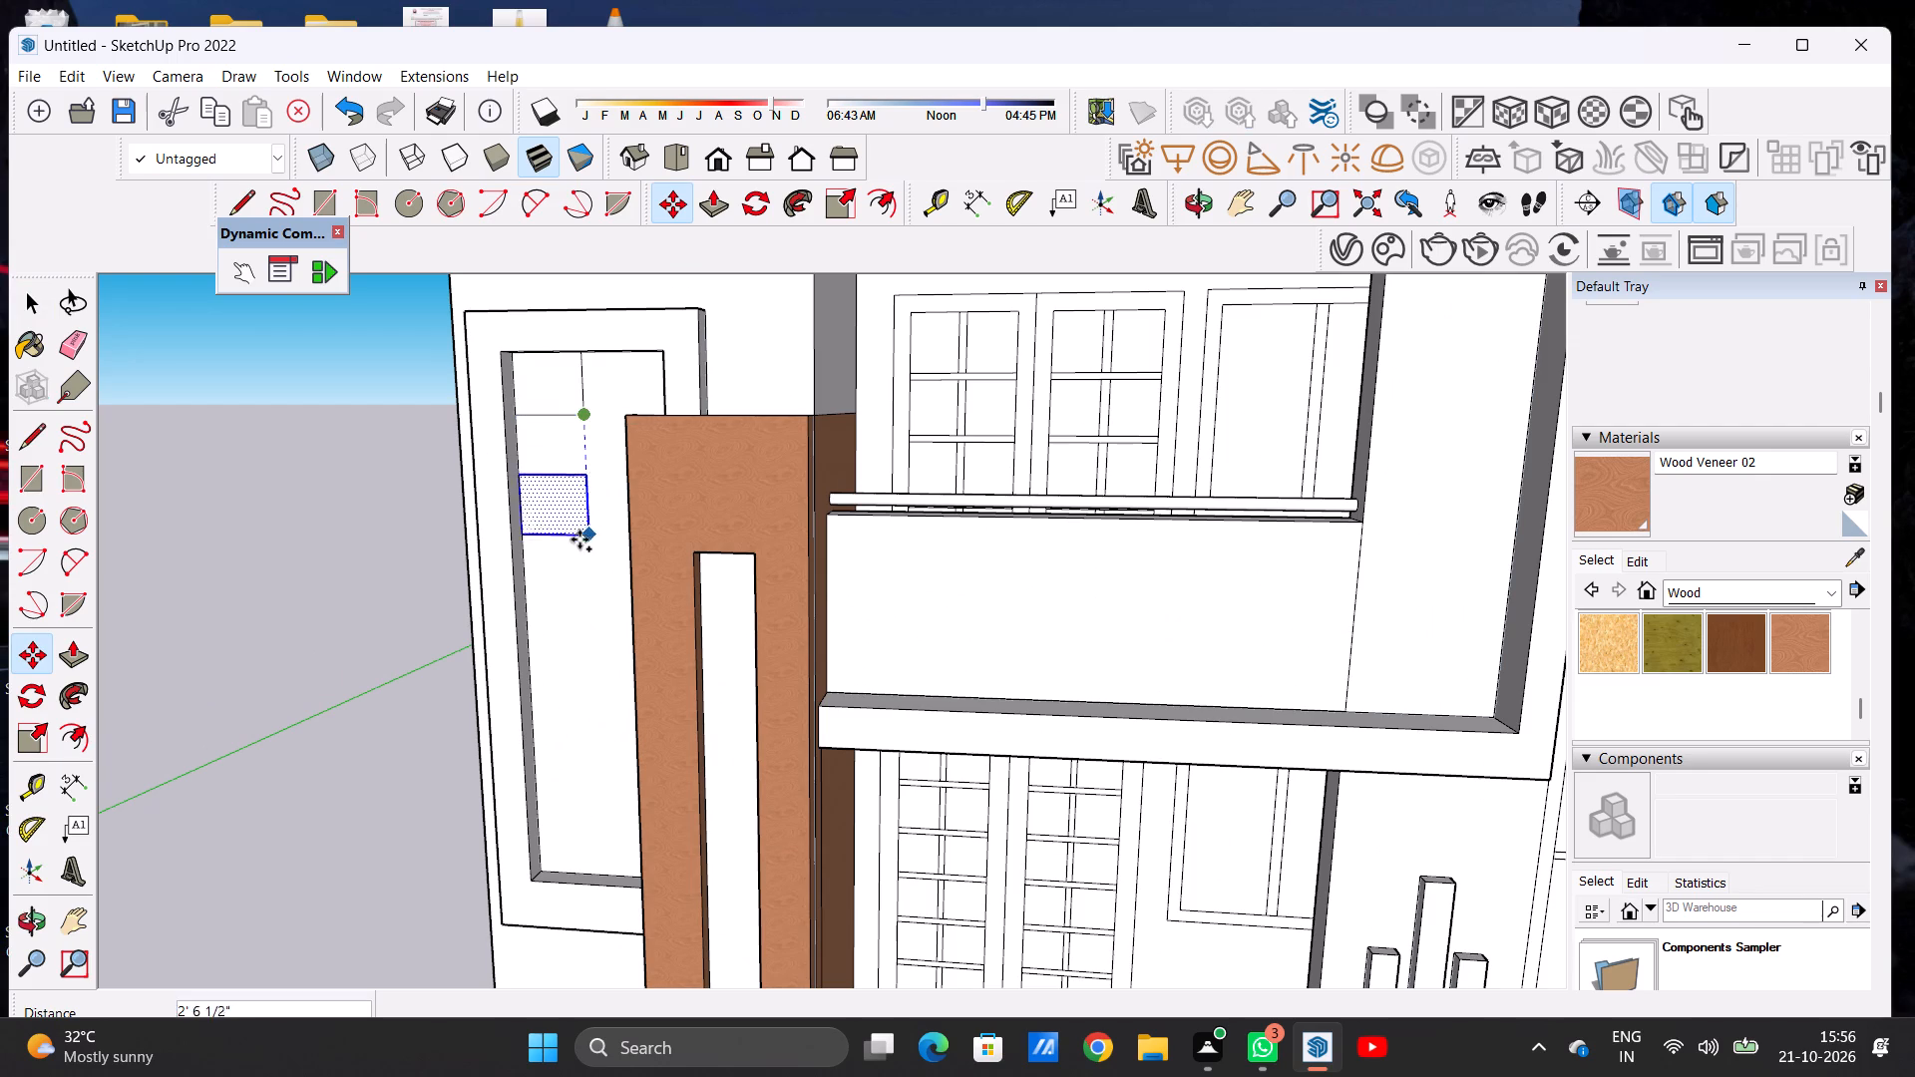
left_click(599, 870)
key("space")
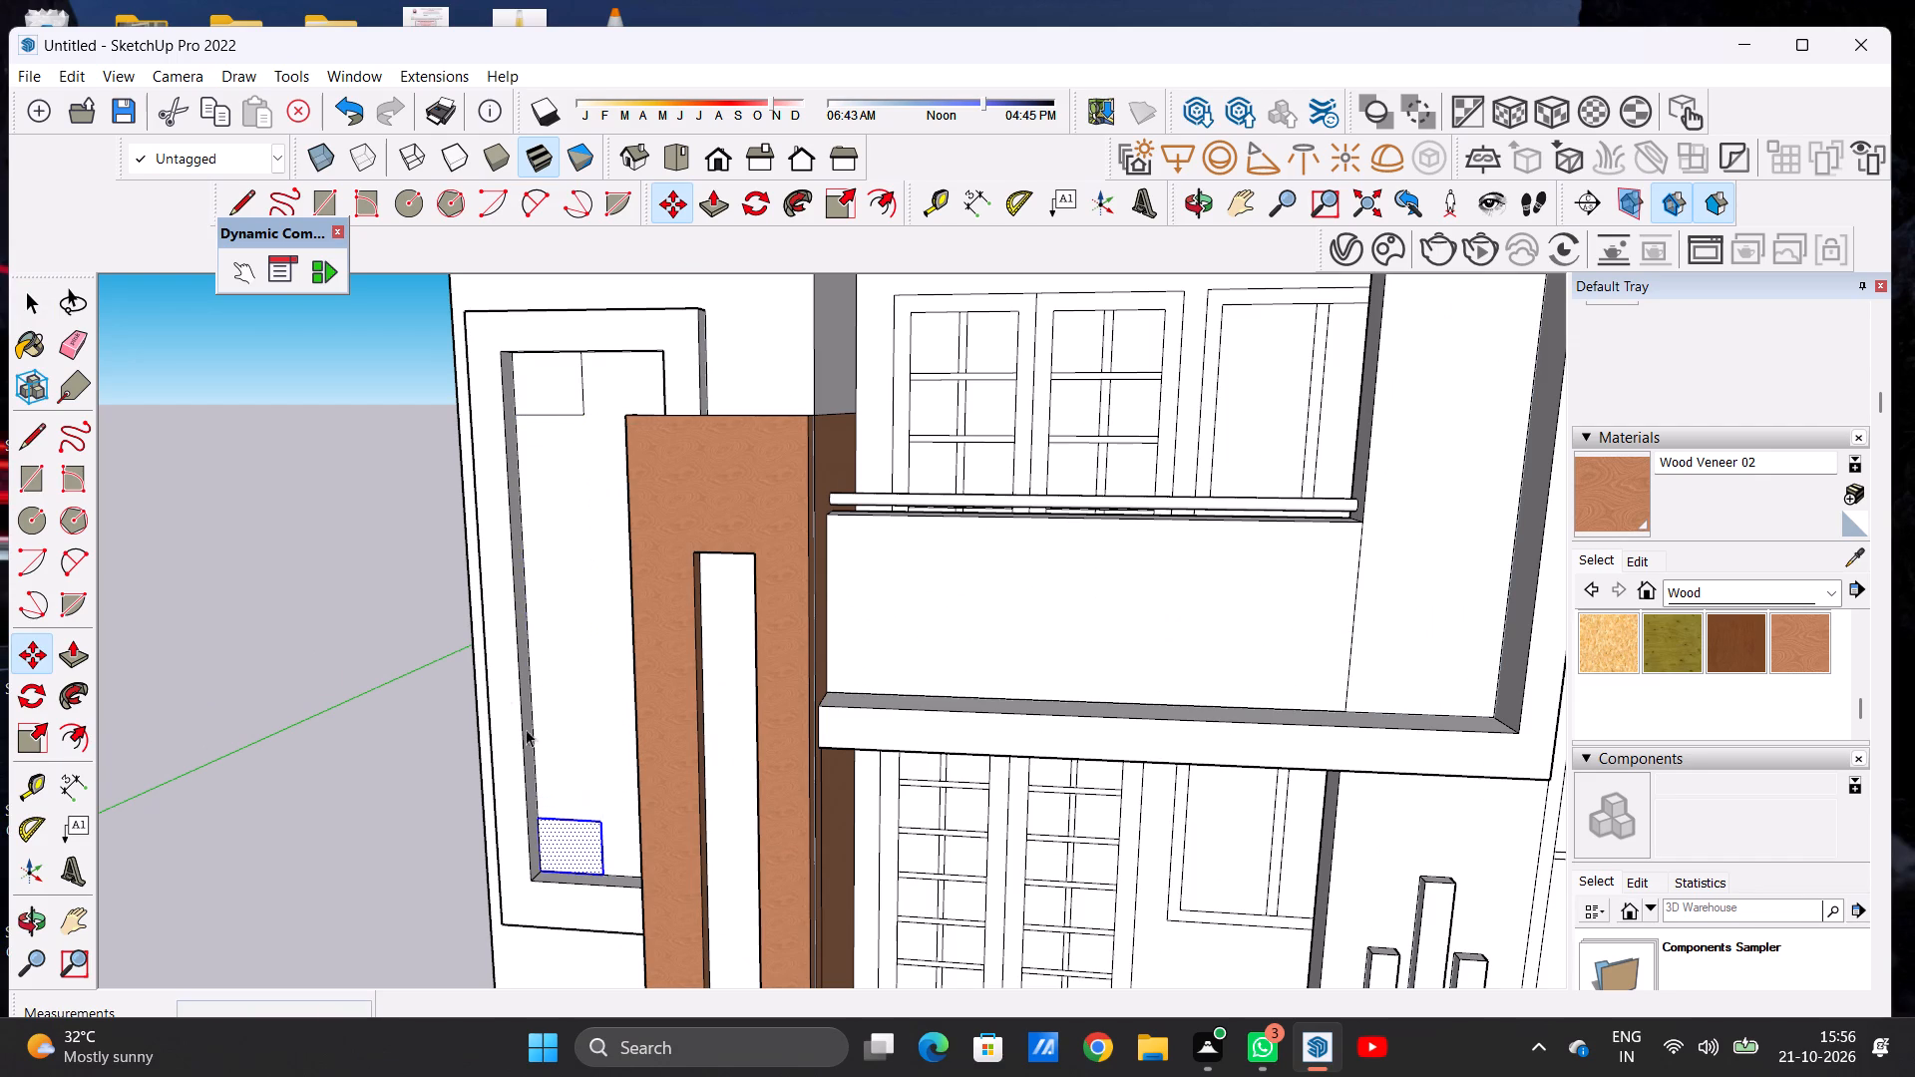
left_click(385, 589)
Paint both small corner rectangles in the framed recess with Translucent Glass Gray from Glass and Mirrors.
scroll(557, 705, "down", 3)
scroll(597, 795, "up", 4)
scroll(708, 424, "down", 4)
scroll(710, 424, "up", 1)
scroll(710, 424, "down", 8)
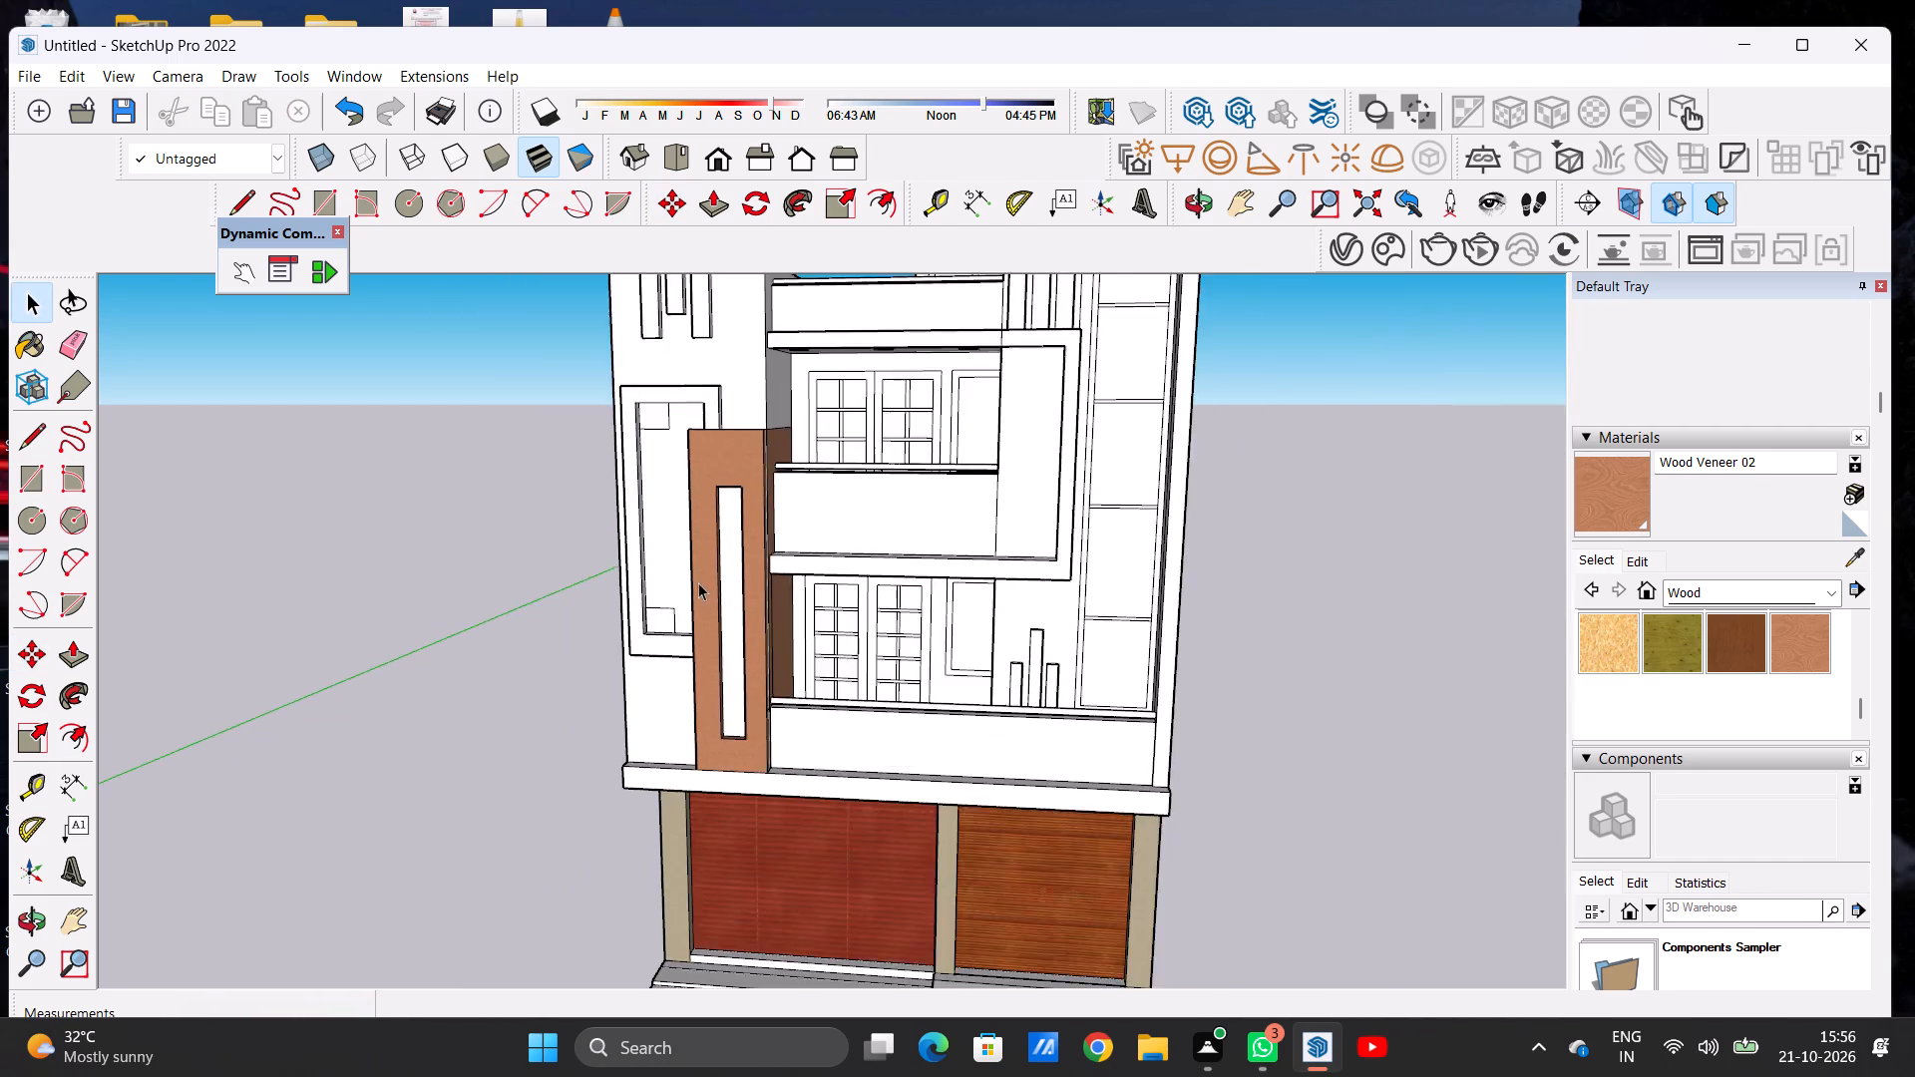
scroll(698, 582, "up", 8)
middle_click_drag(633, 667, 677, 624)
scroll(632, 632, "down", 11)
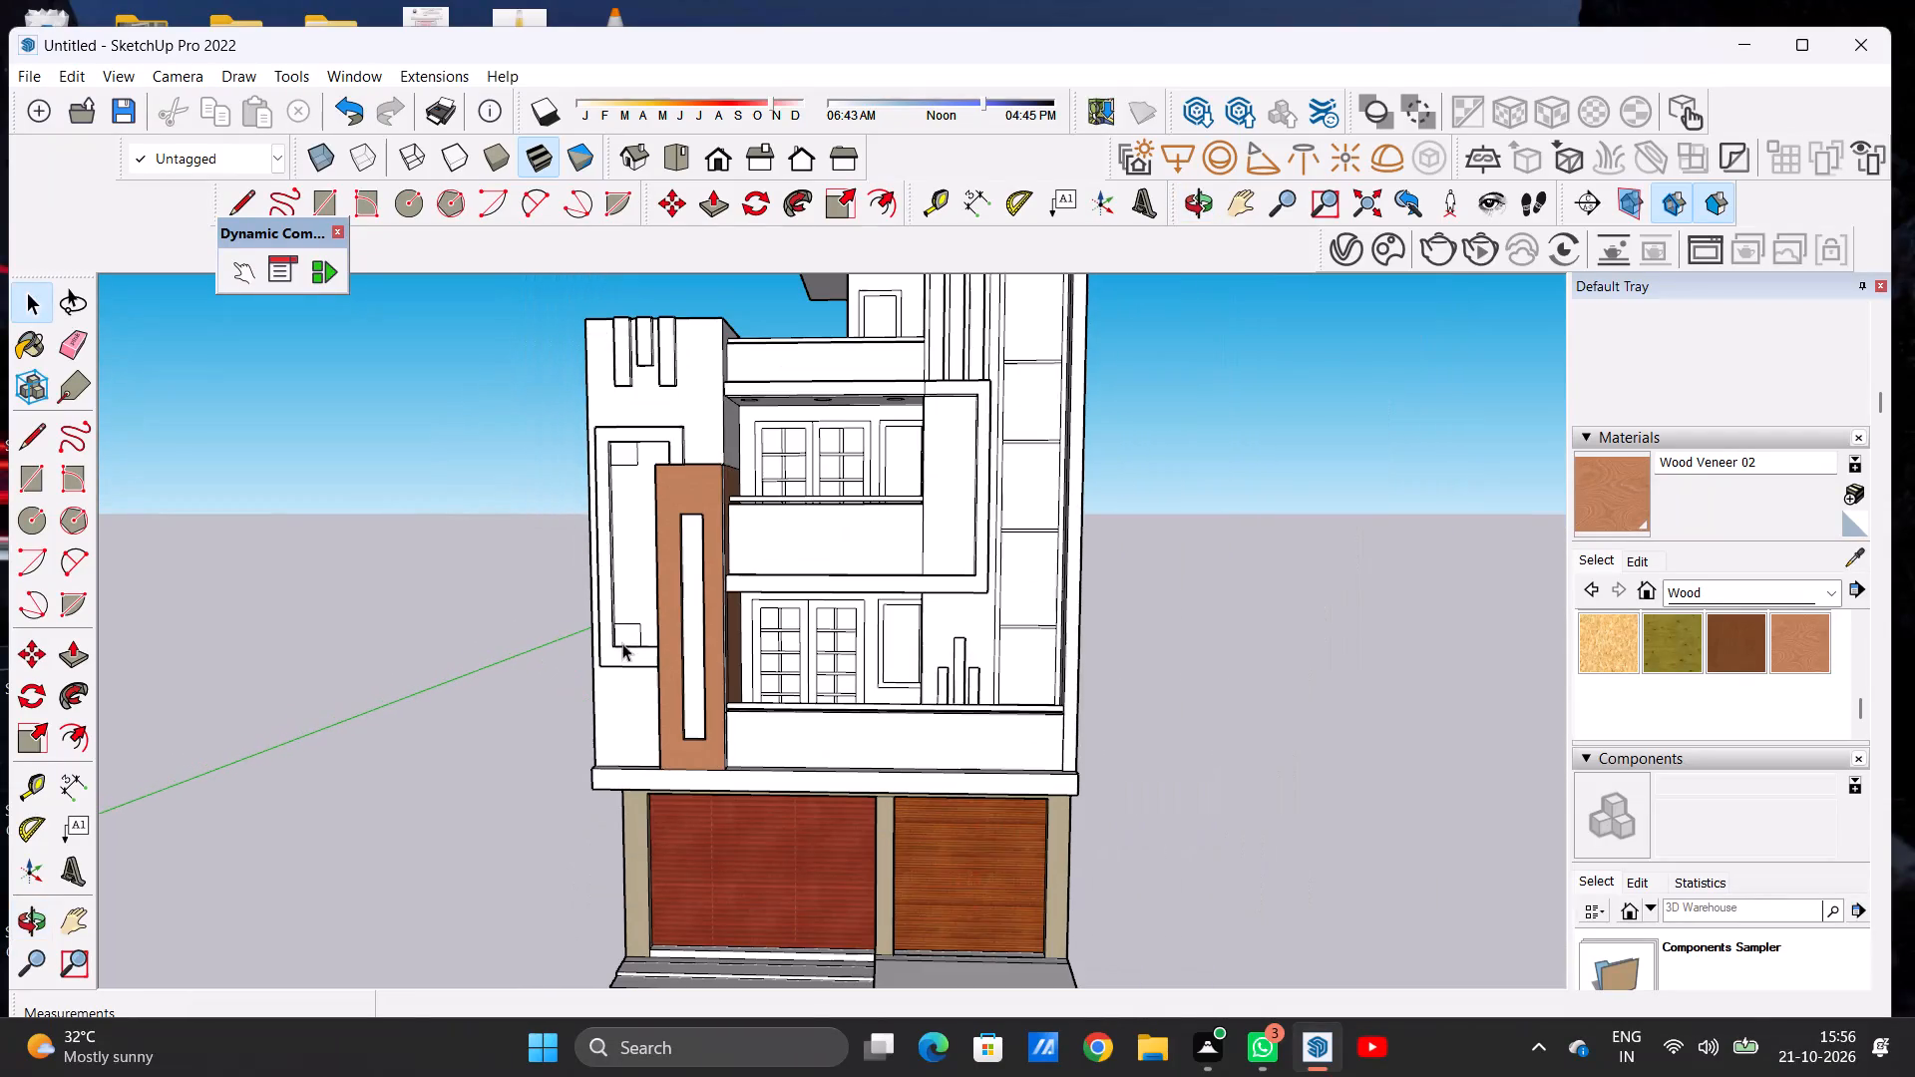
scroll(636, 460, "up", 15)
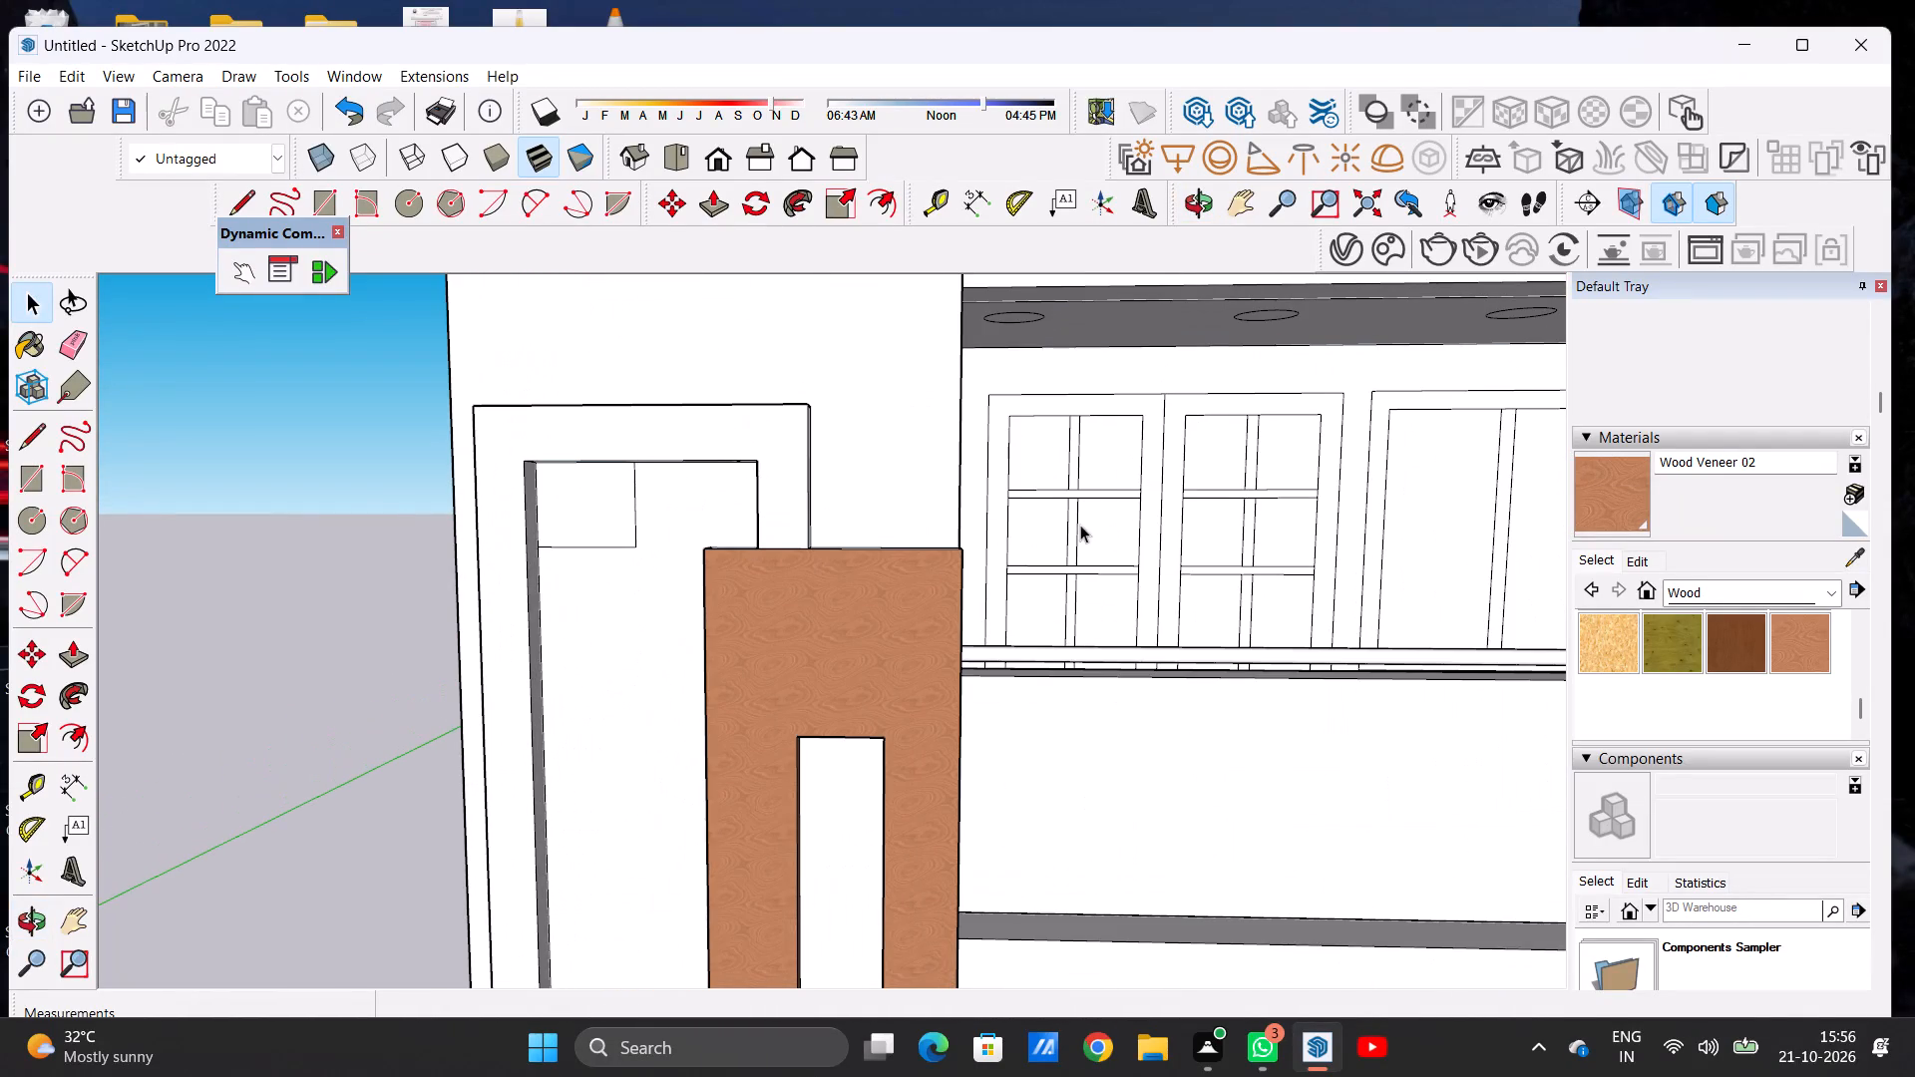
left_click(1679, 598)
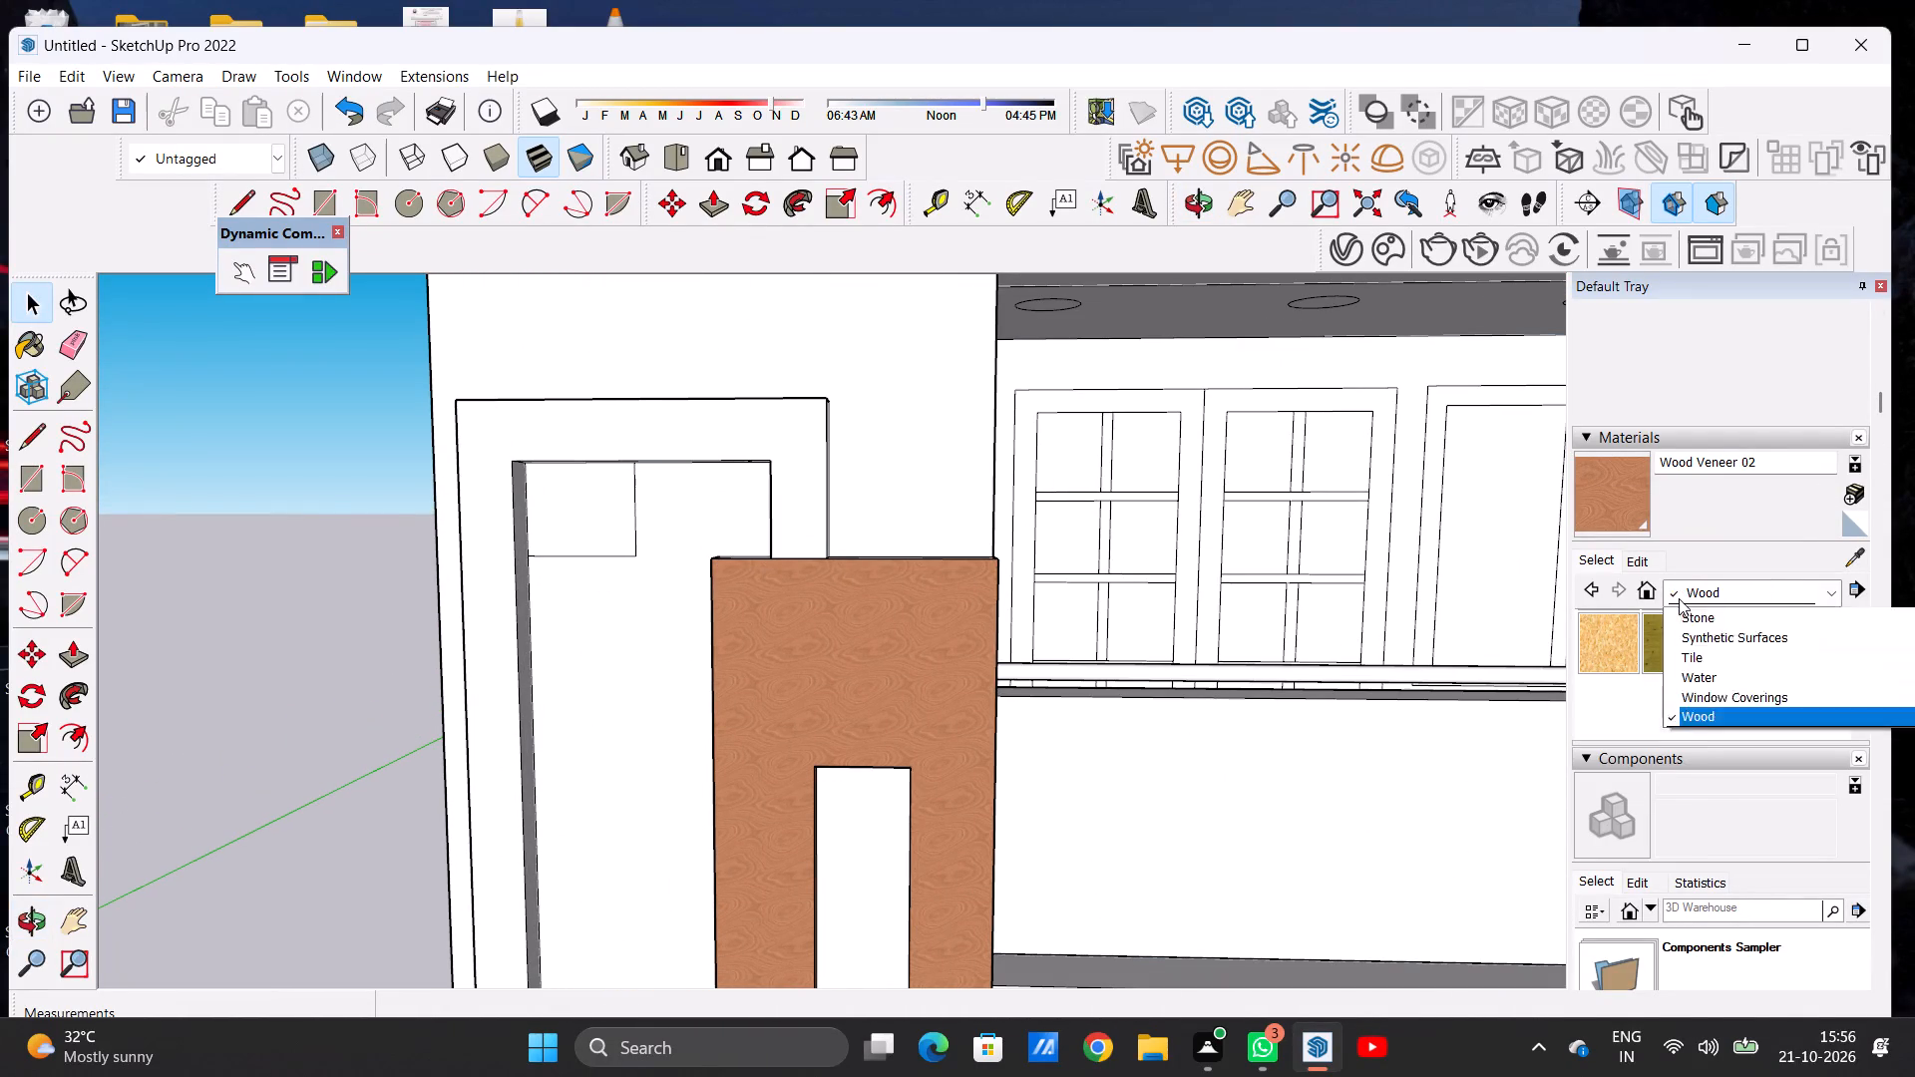
left_click(1698, 715)
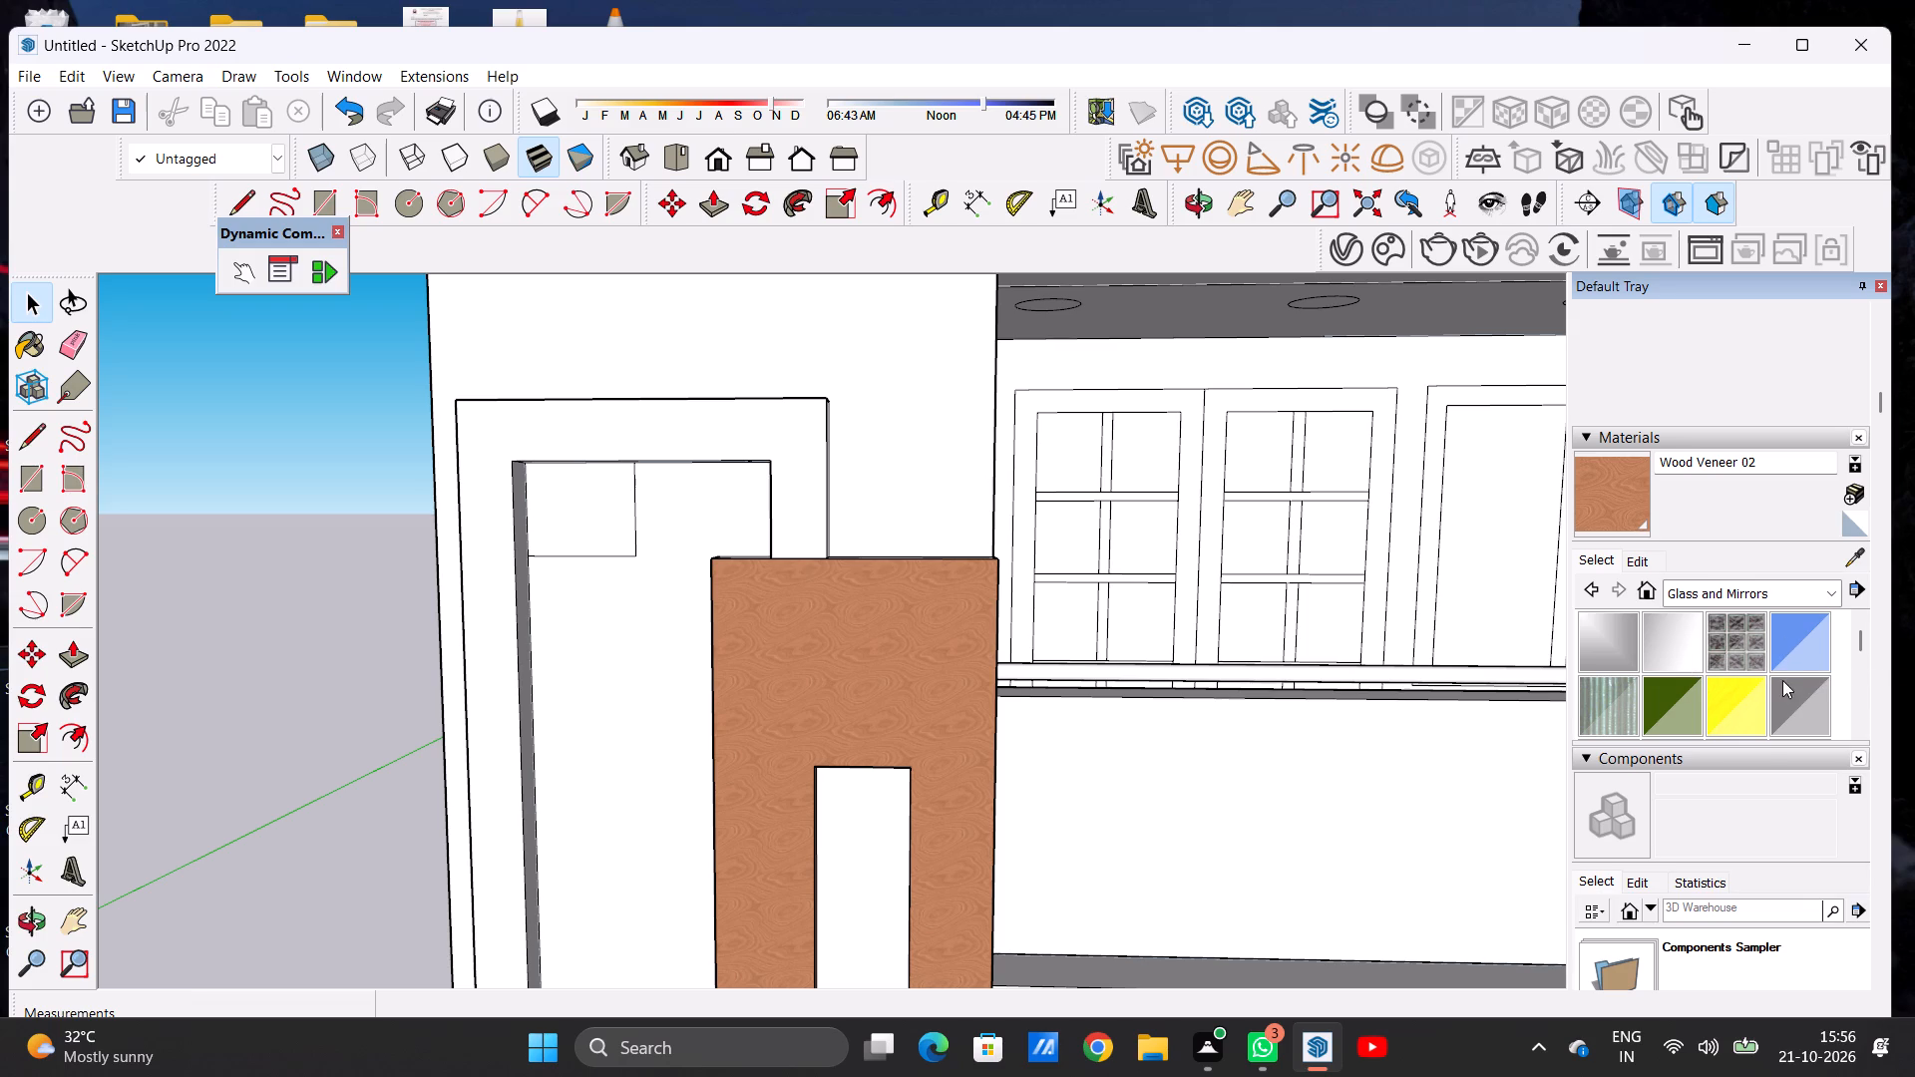
left_click(1794, 695)
scroll(542, 512, "up", 5)
left_click(564, 517)
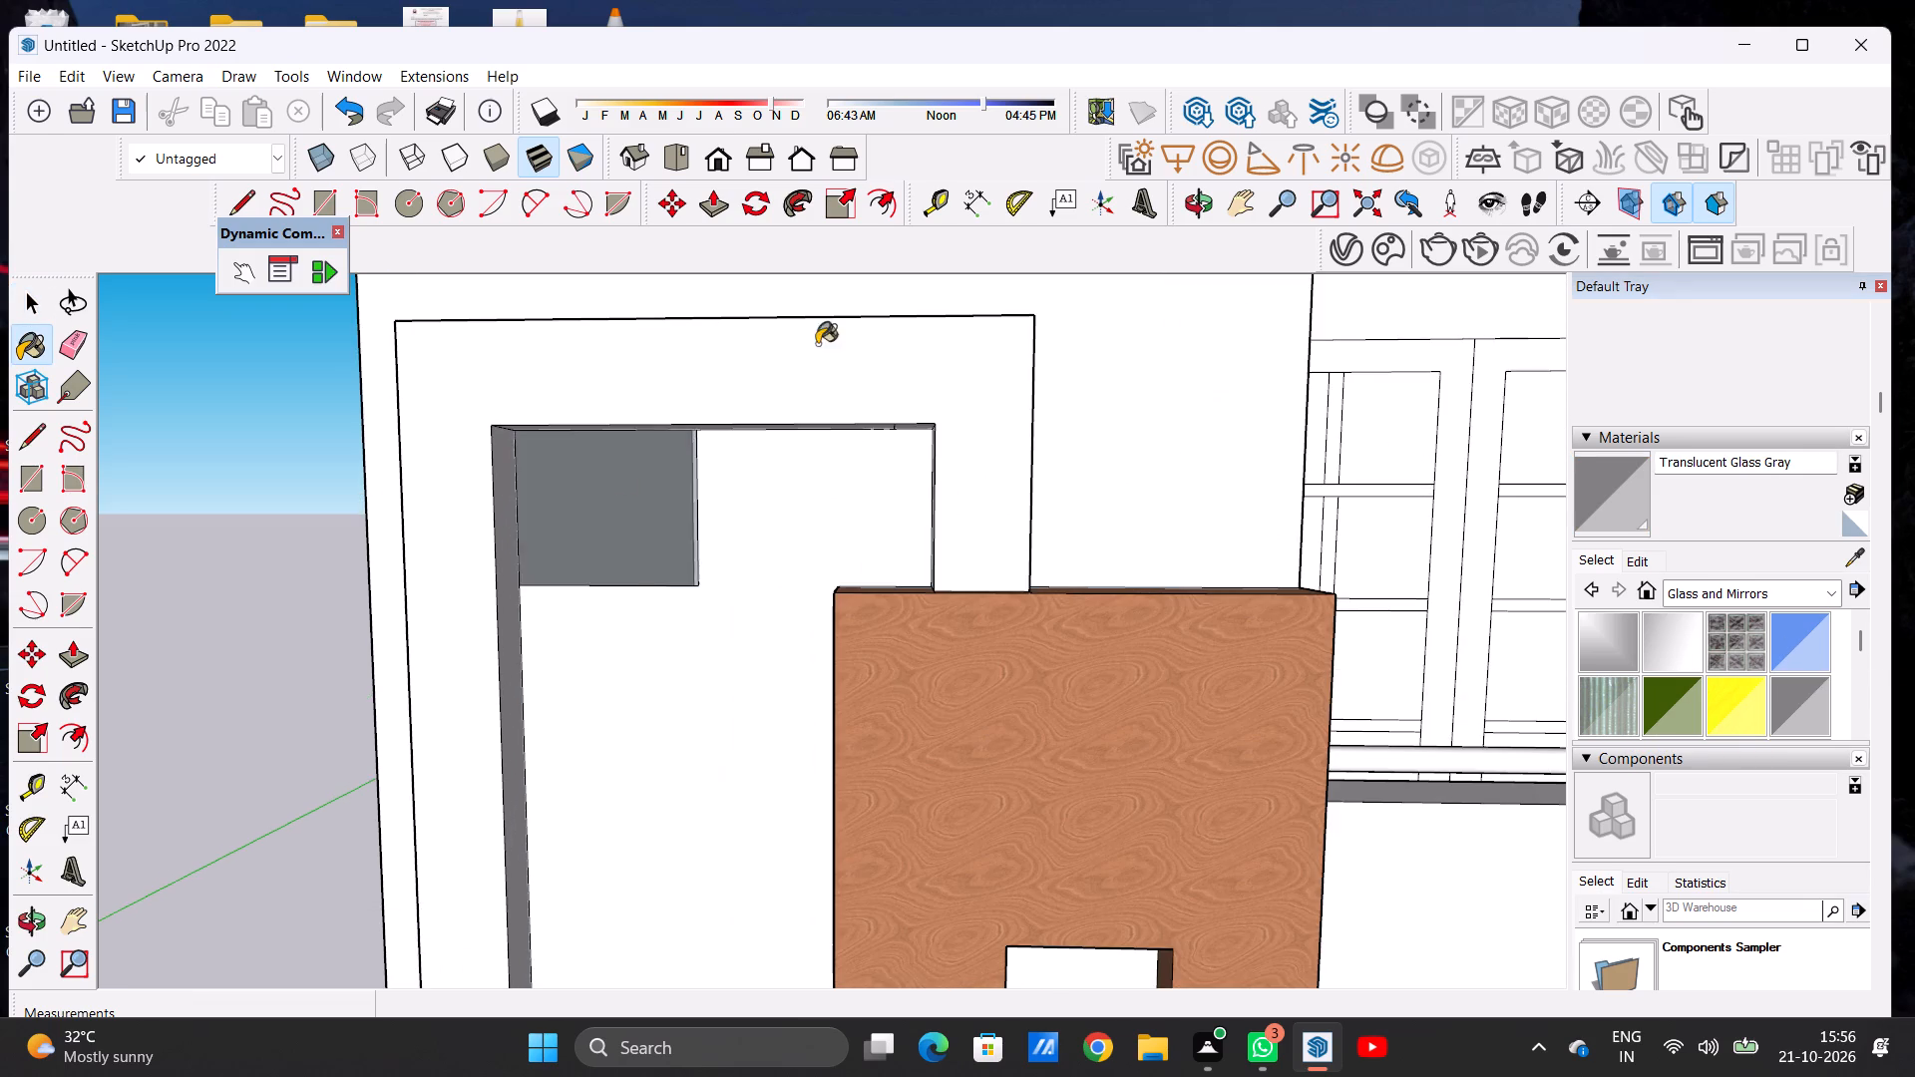
scroll(817, 344, "down", 12)
scroll(764, 738, "up", 8)
left_click(687, 869)
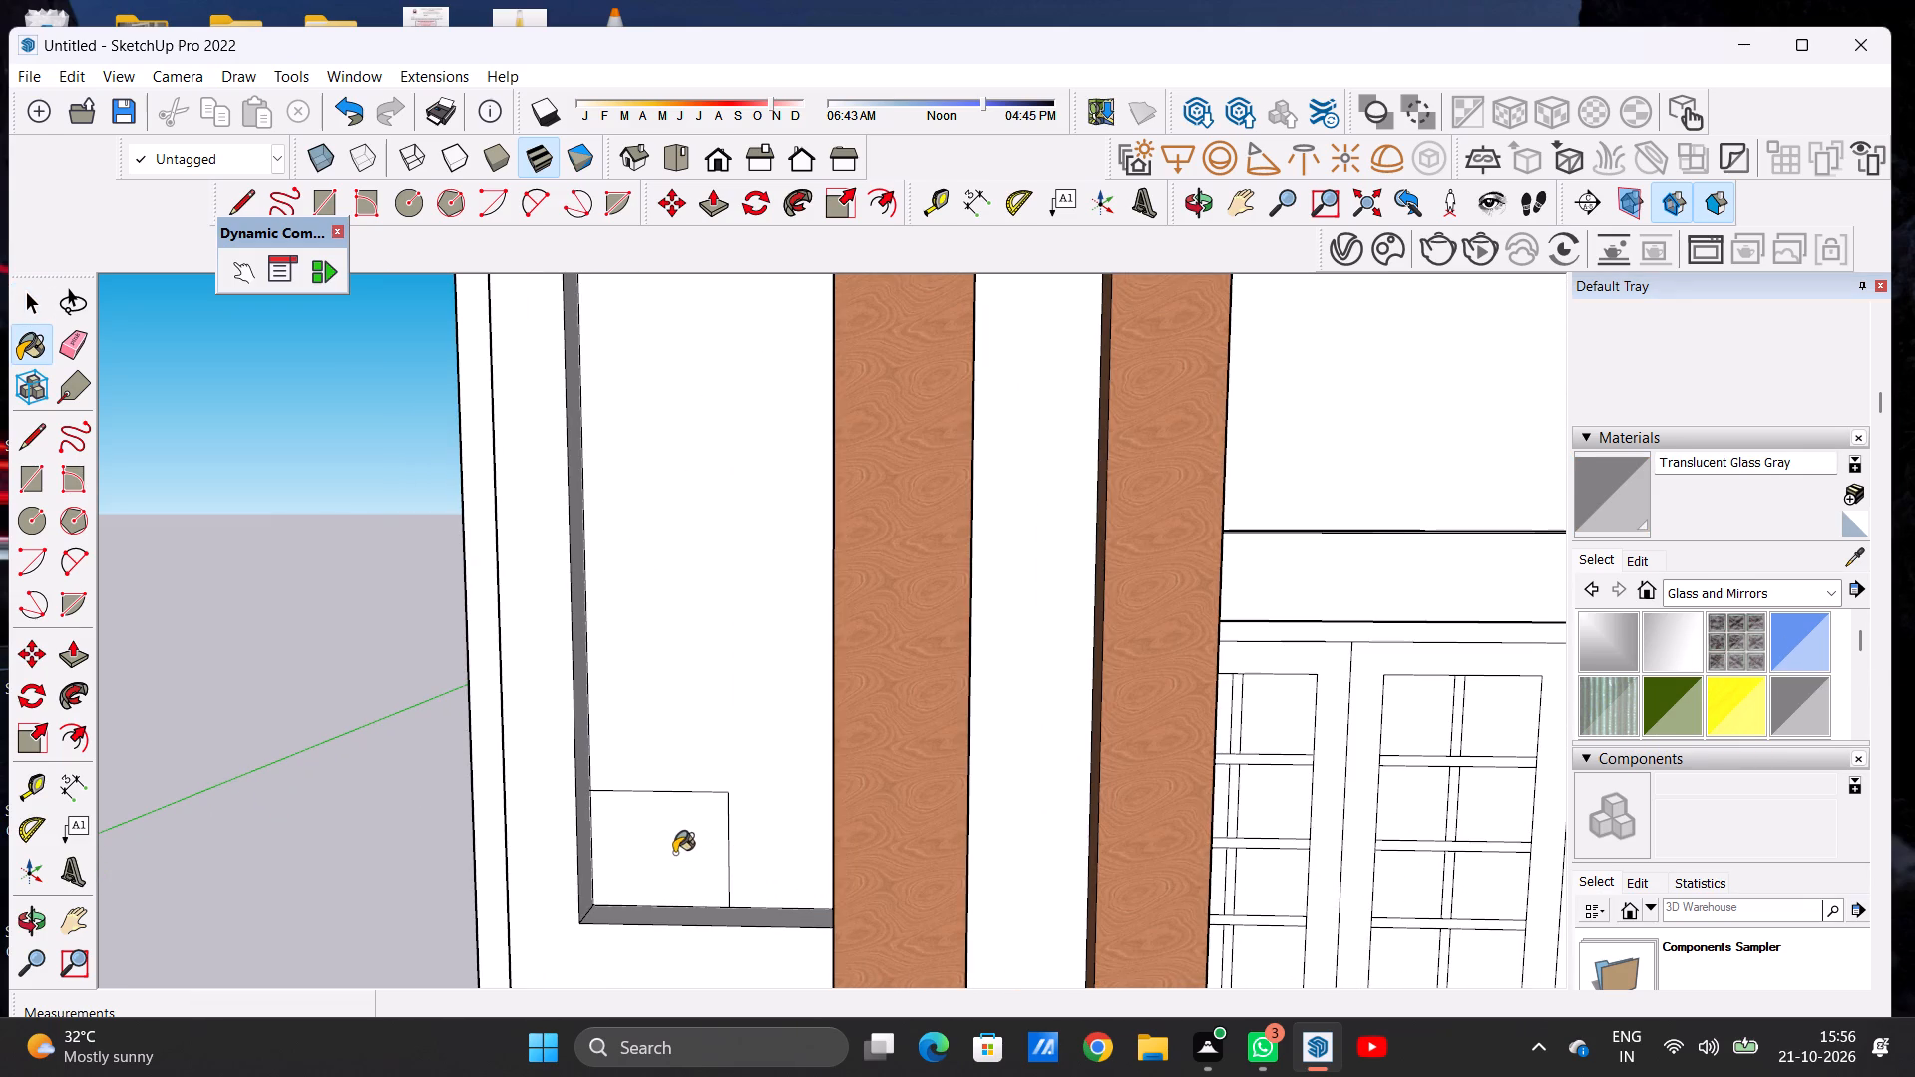
key("space")
Paint the front wall around the framed recess with Cladding Siding White from Brick, Cladding and Siding.
scroll(680, 690, "down", 16)
scroll(689, 640, "up", 7)
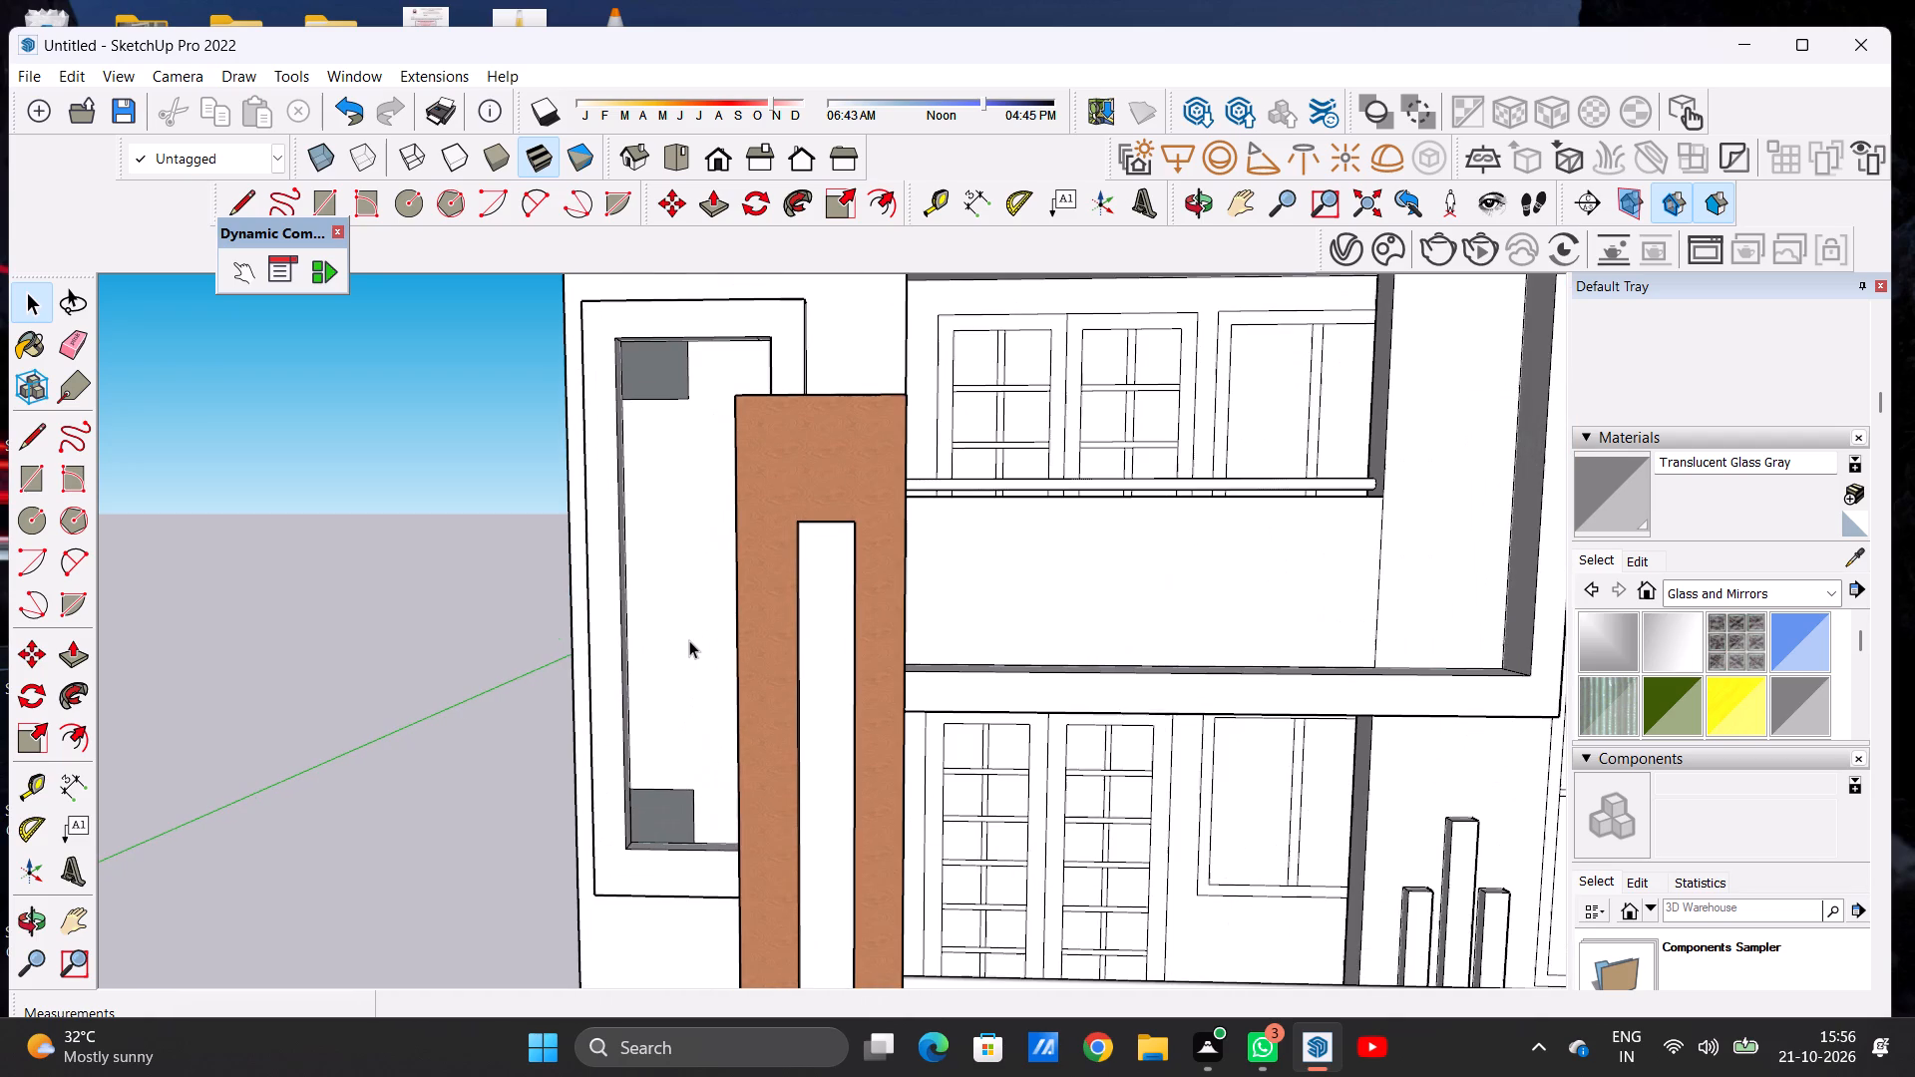
scroll(670, 620, "down", 12)
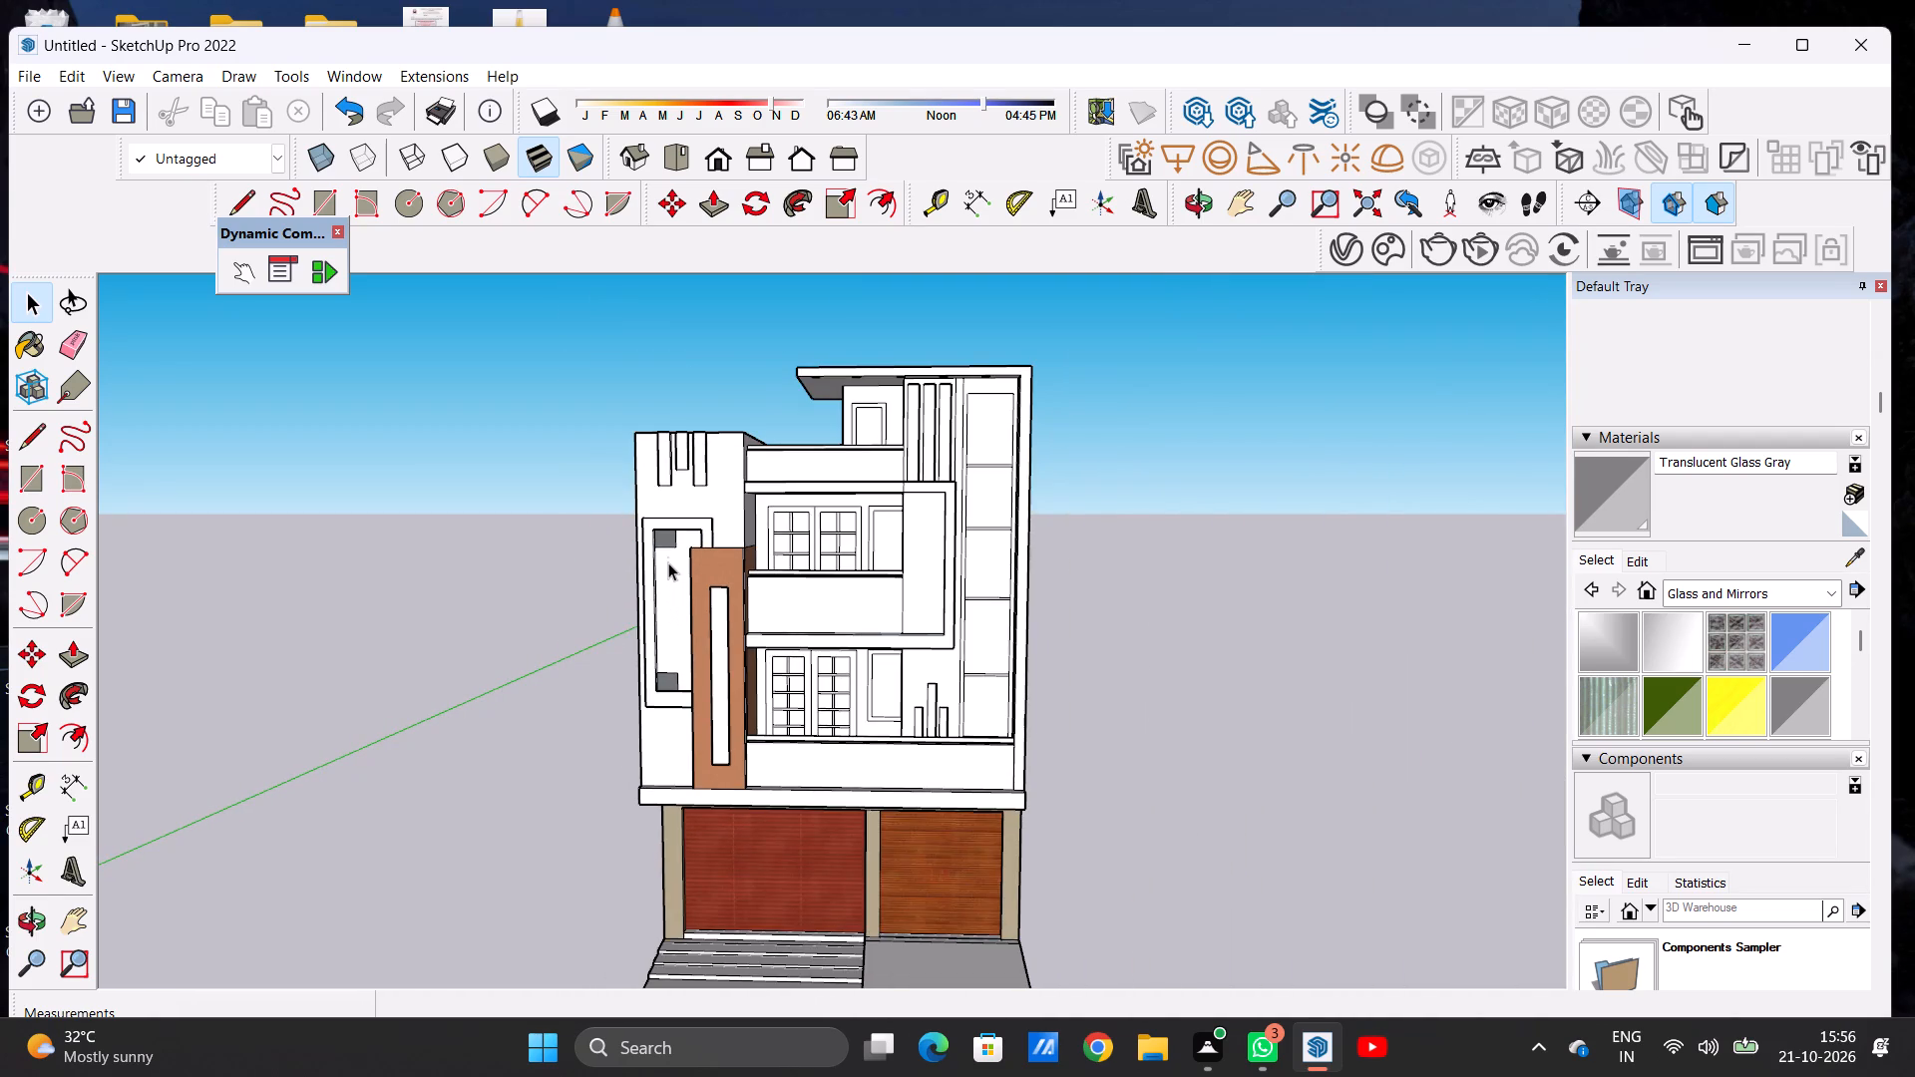
scroll(668, 557, "up", 2)
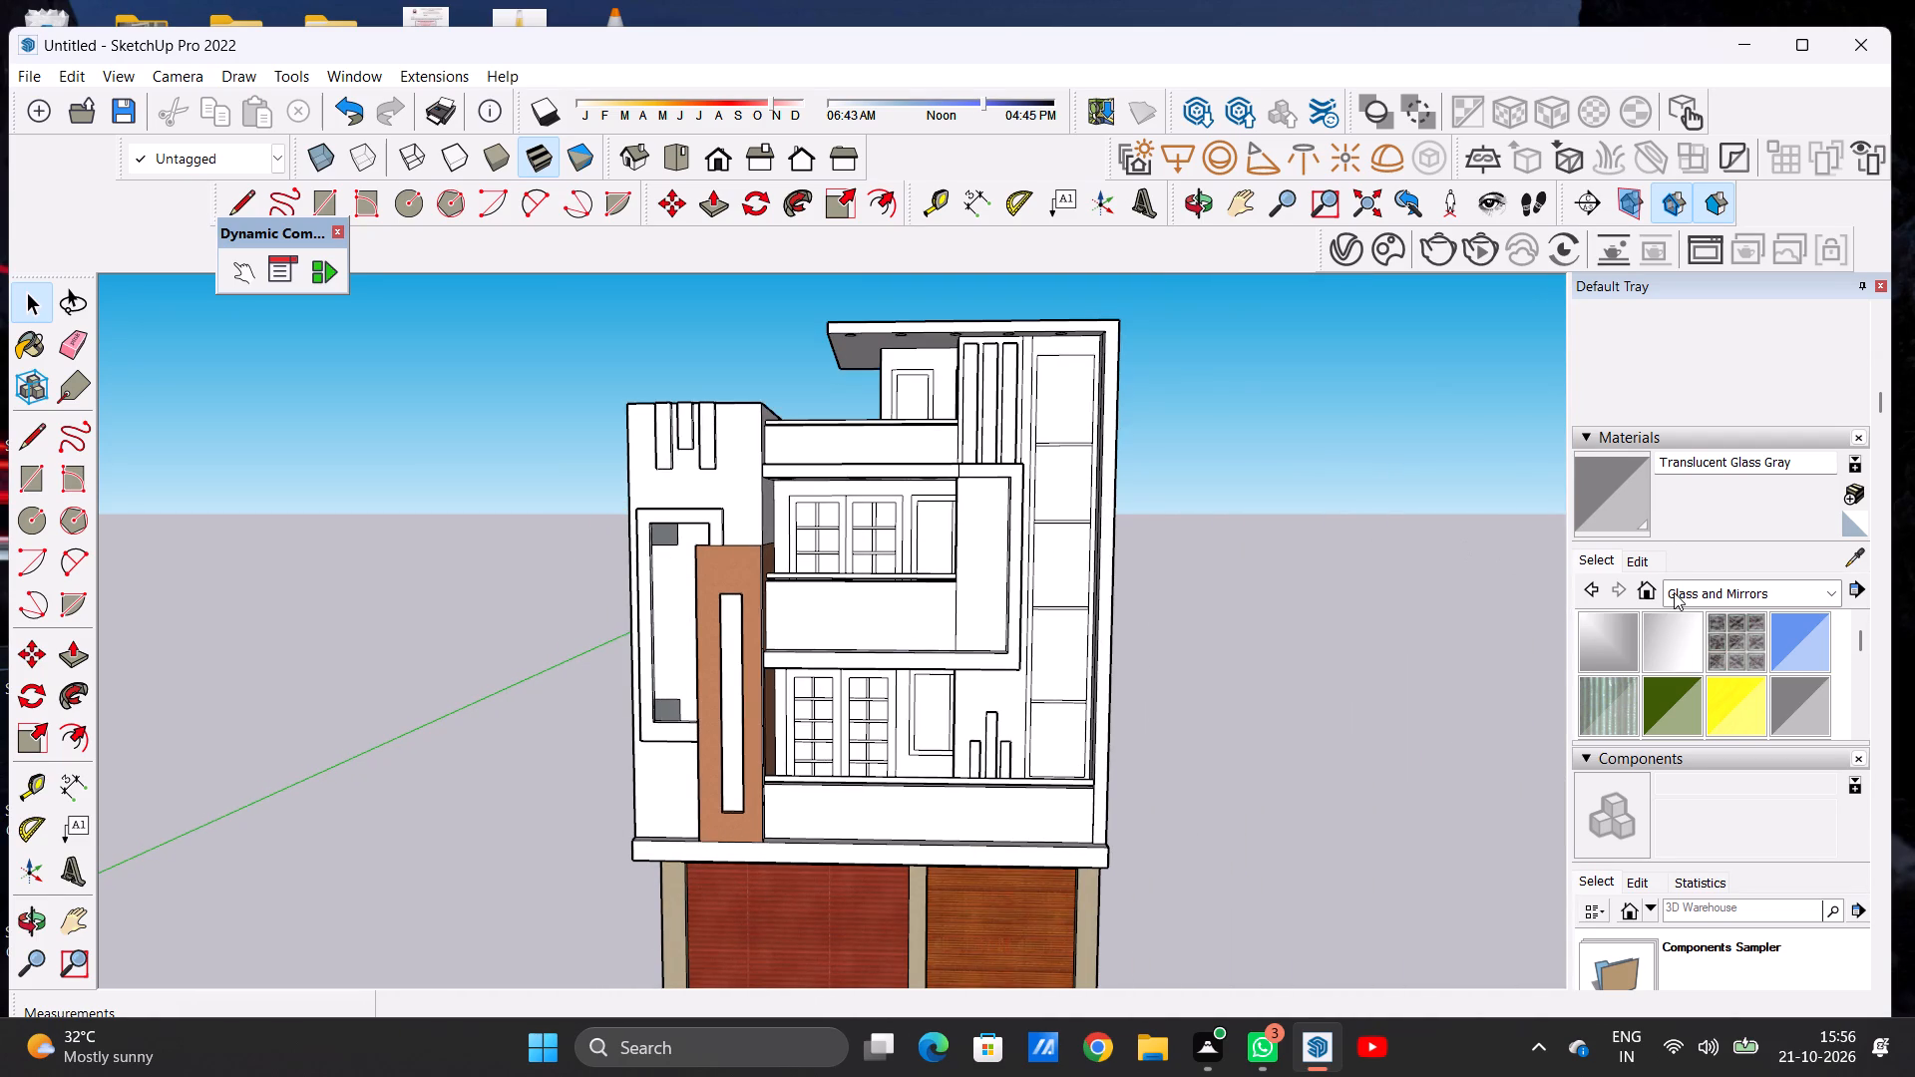
left_click(1674, 592)
left_click(1716, 636)
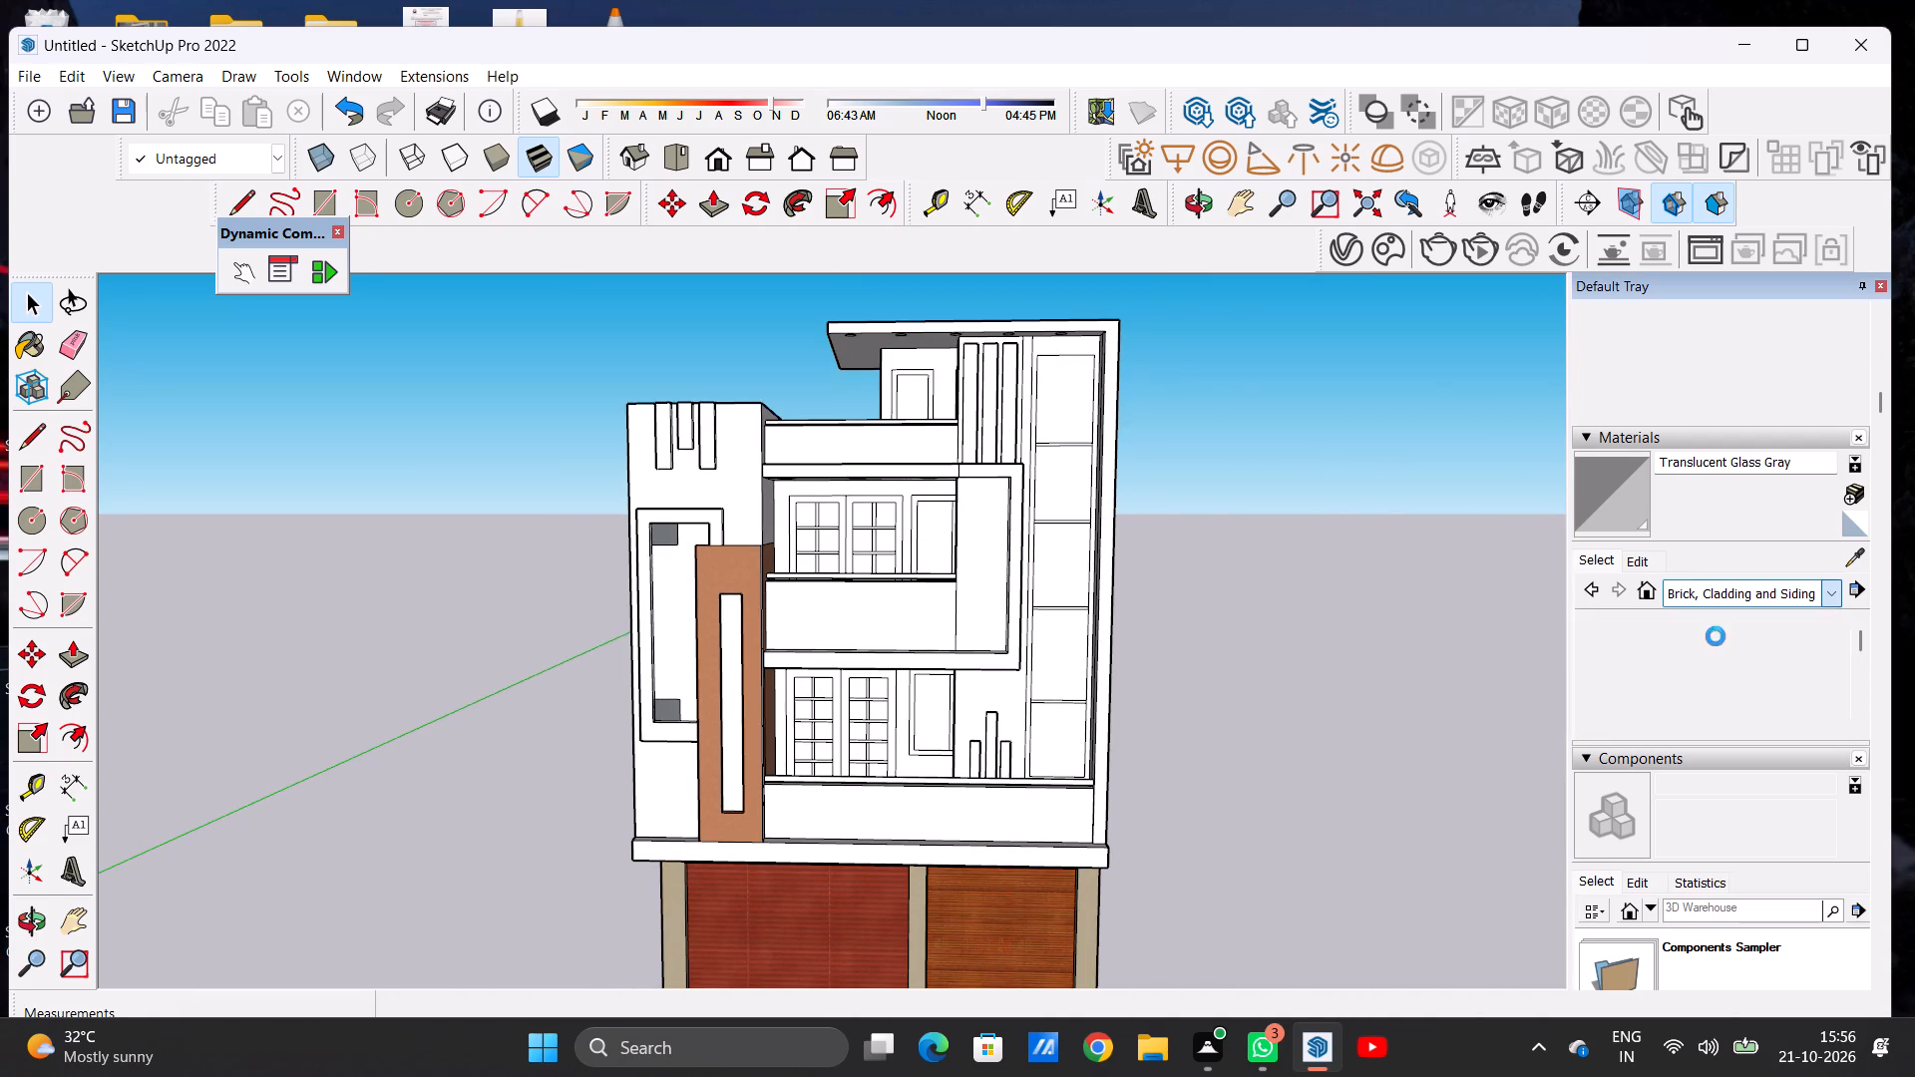
scroll(1672, 652, "down", 1)
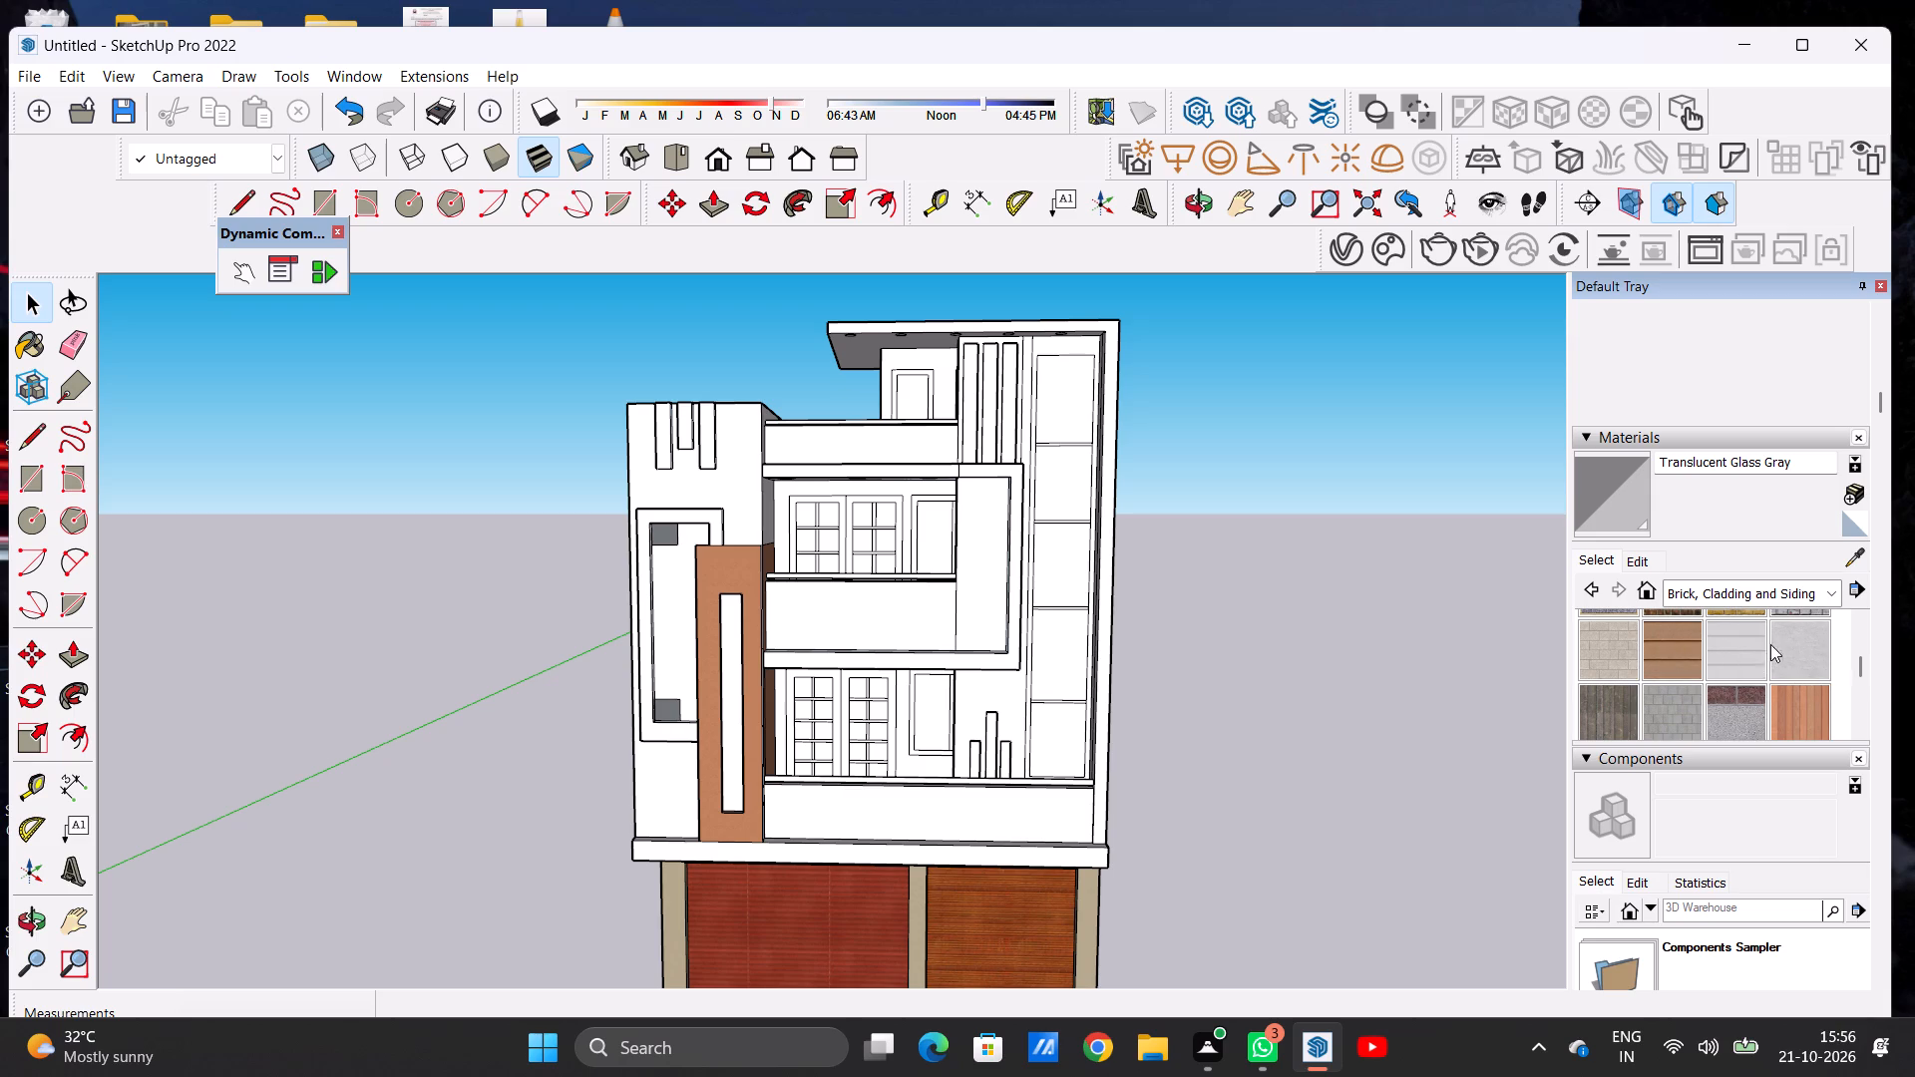
scroll(1779, 669, "down", 1)
scroll(1749, 686, "up", 2)
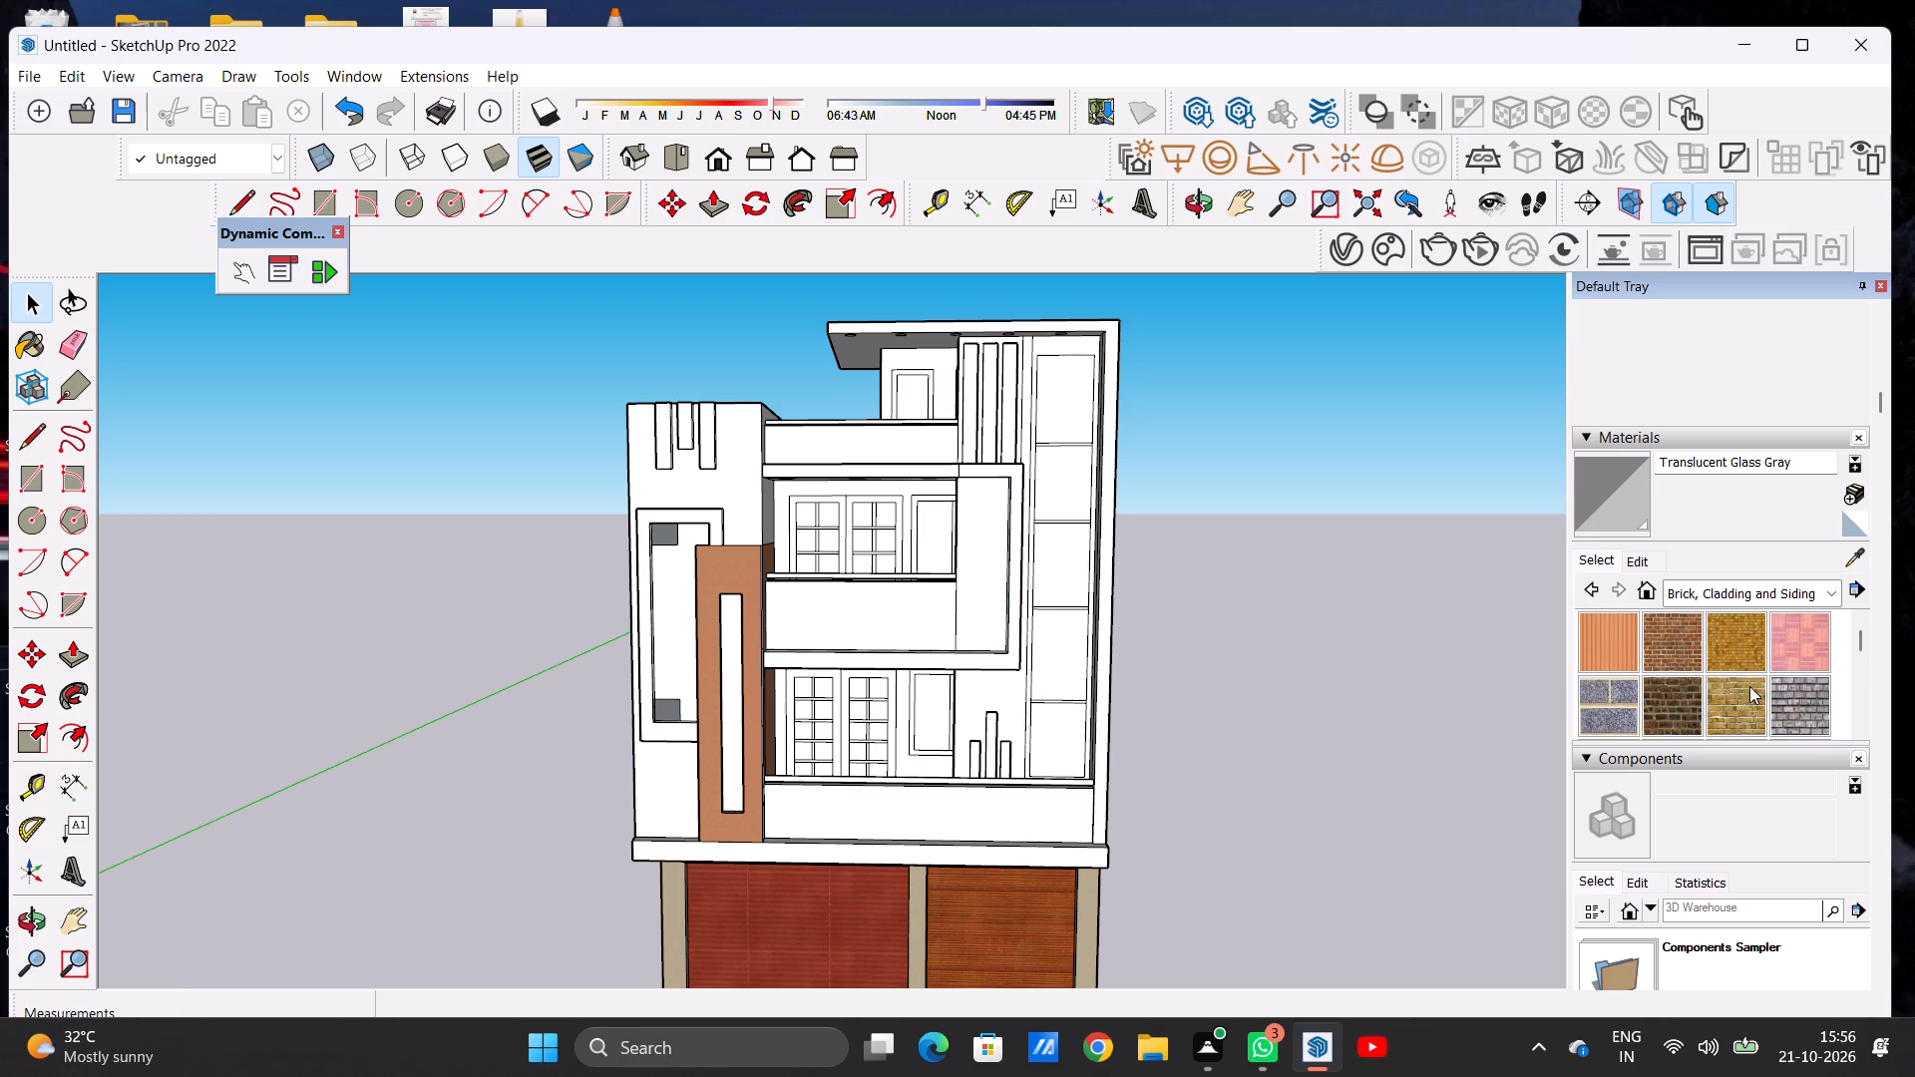
scroll(1741, 687, "down", 1)
left_click(1732, 669)
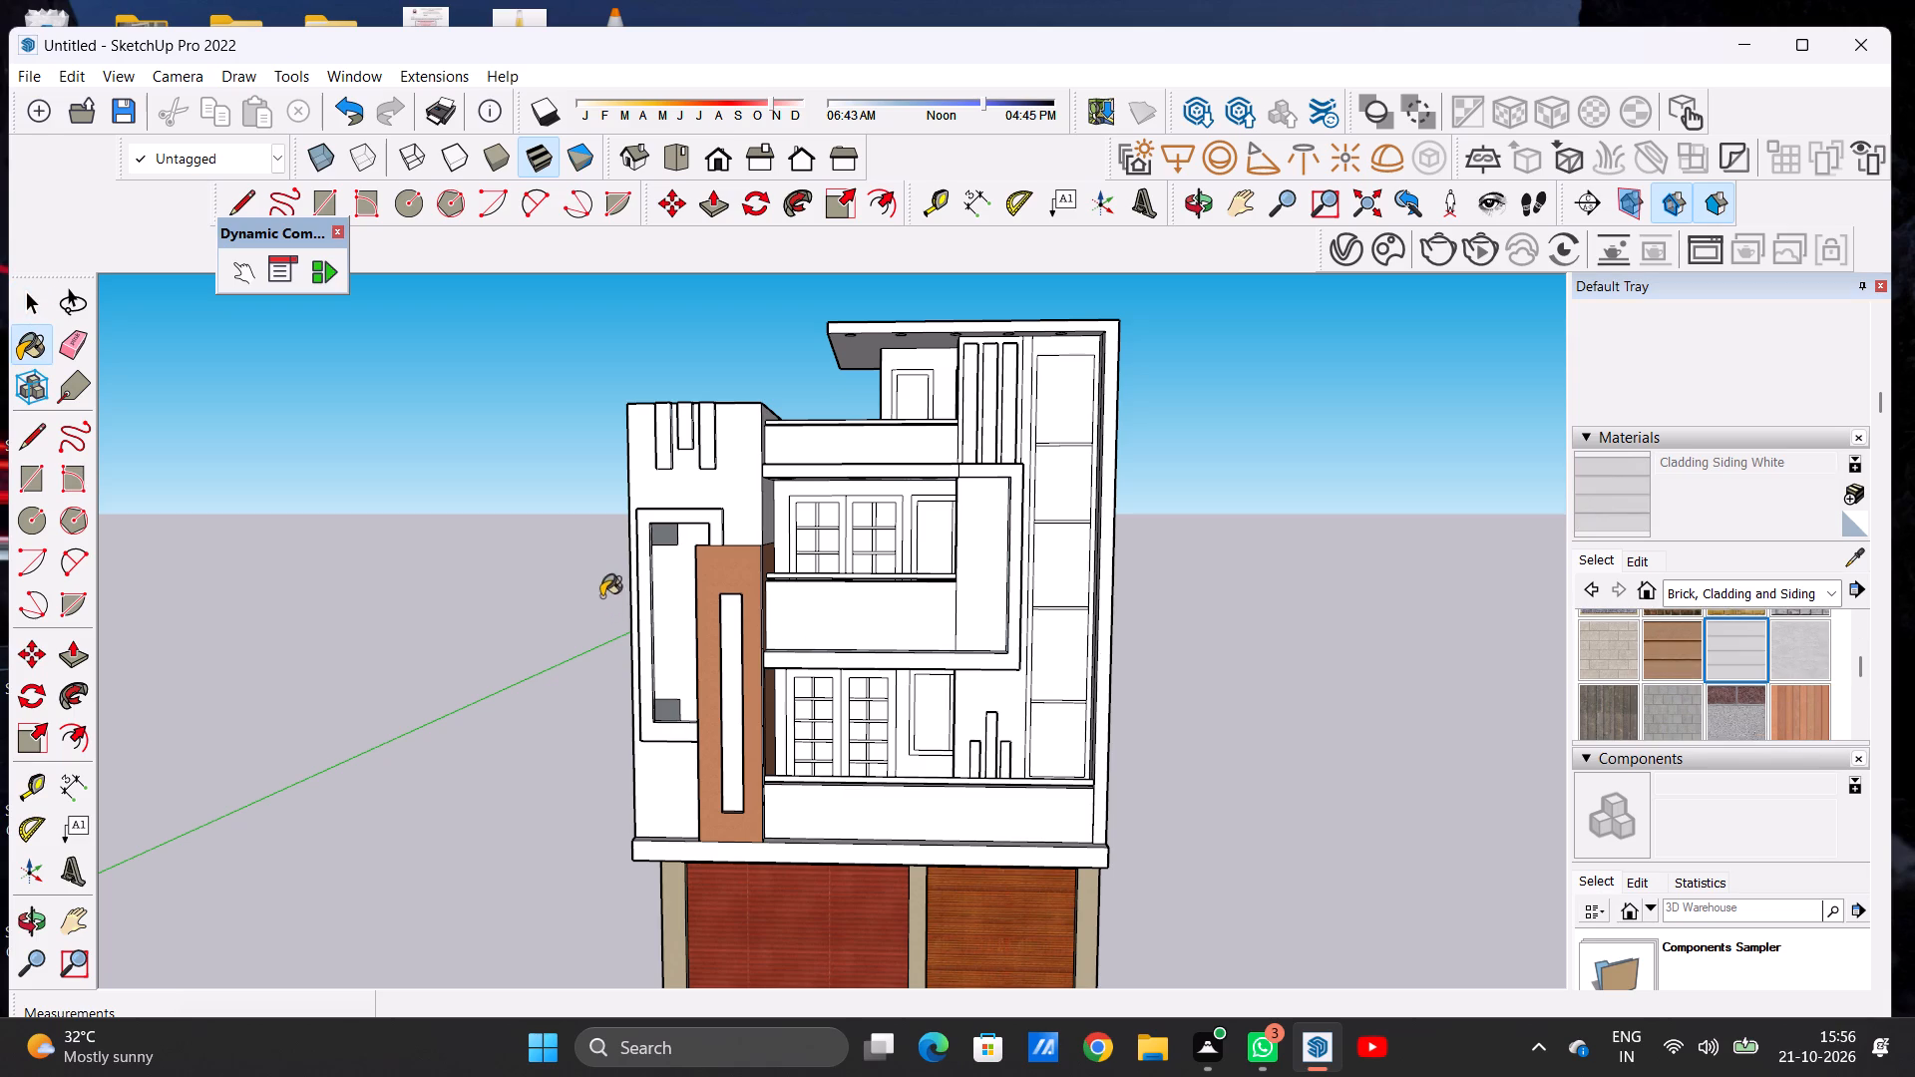
left_click(733, 502)
Set the Cladding Siding White texture size to 4' by 4'.
scroll(725, 500, "up", 5)
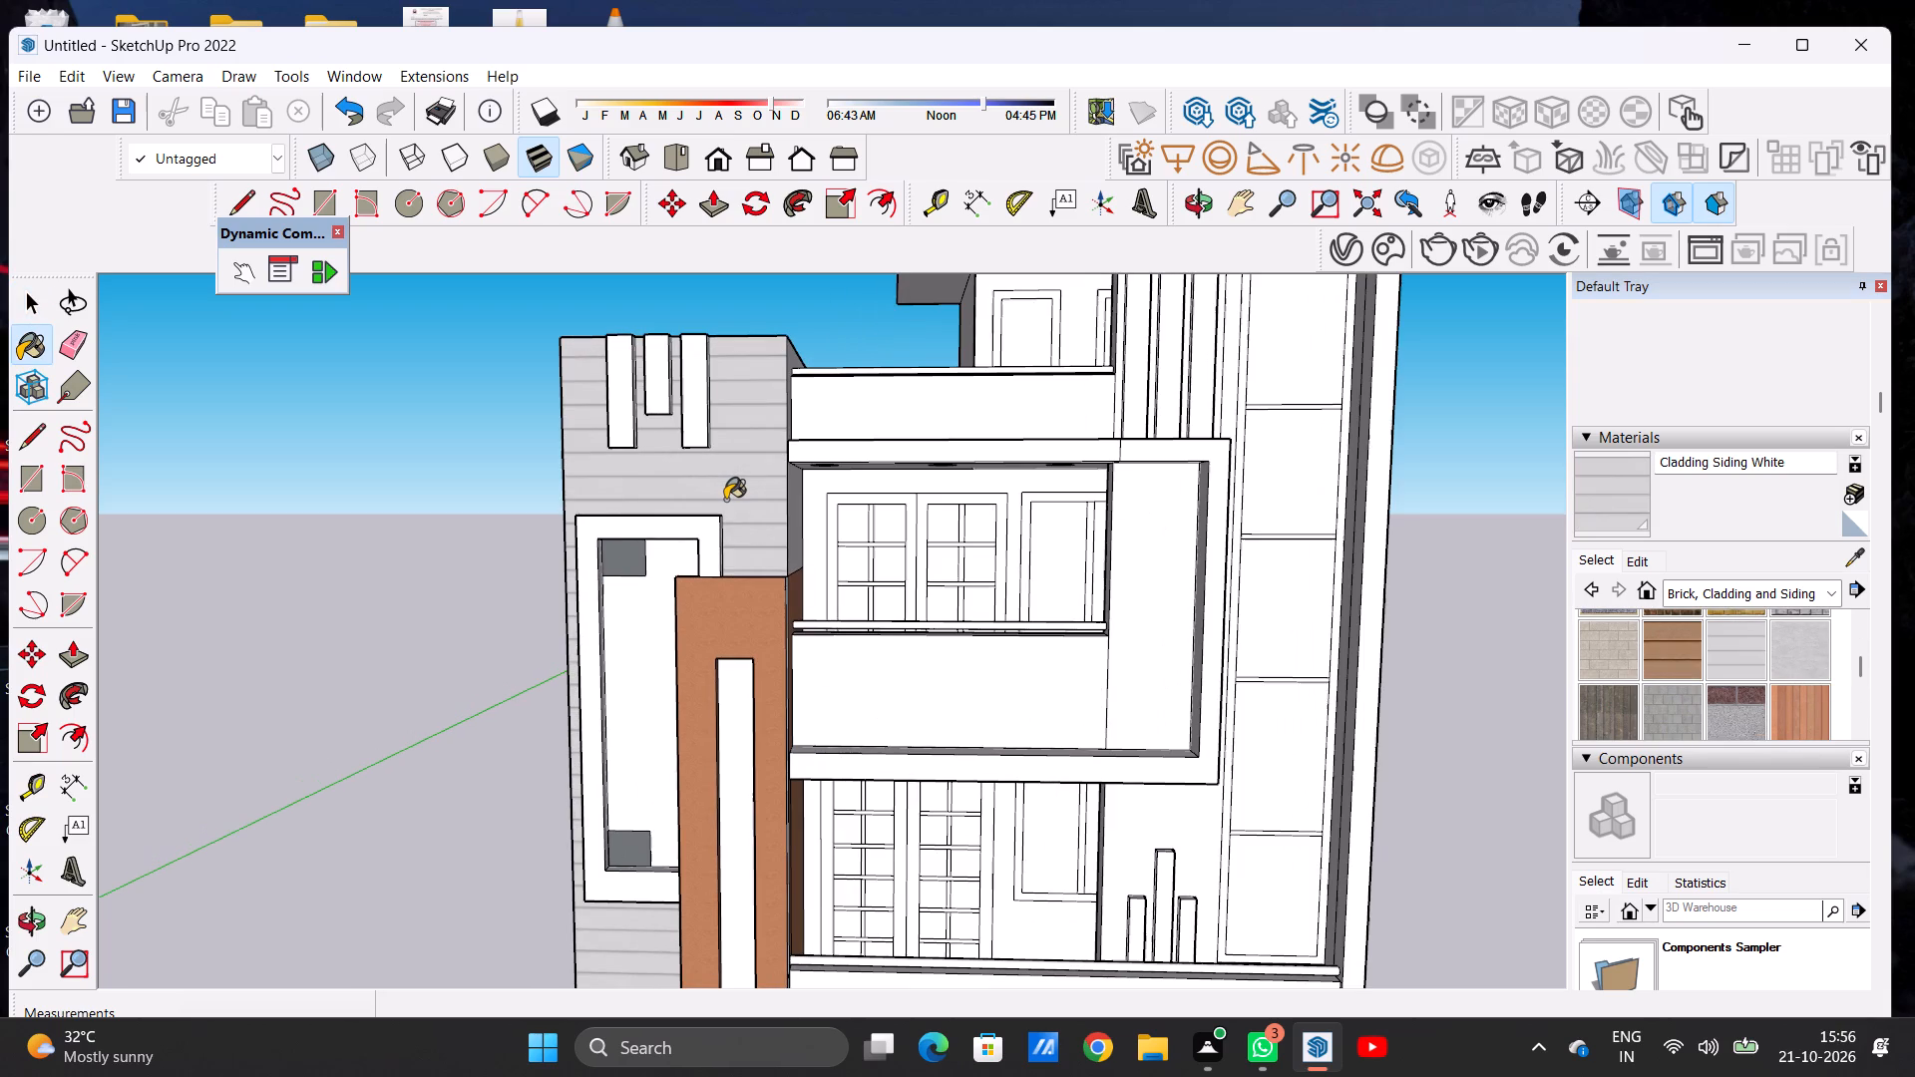
scroll(733, 490, "up", 4)
scroll(757, 427, "down", 7)
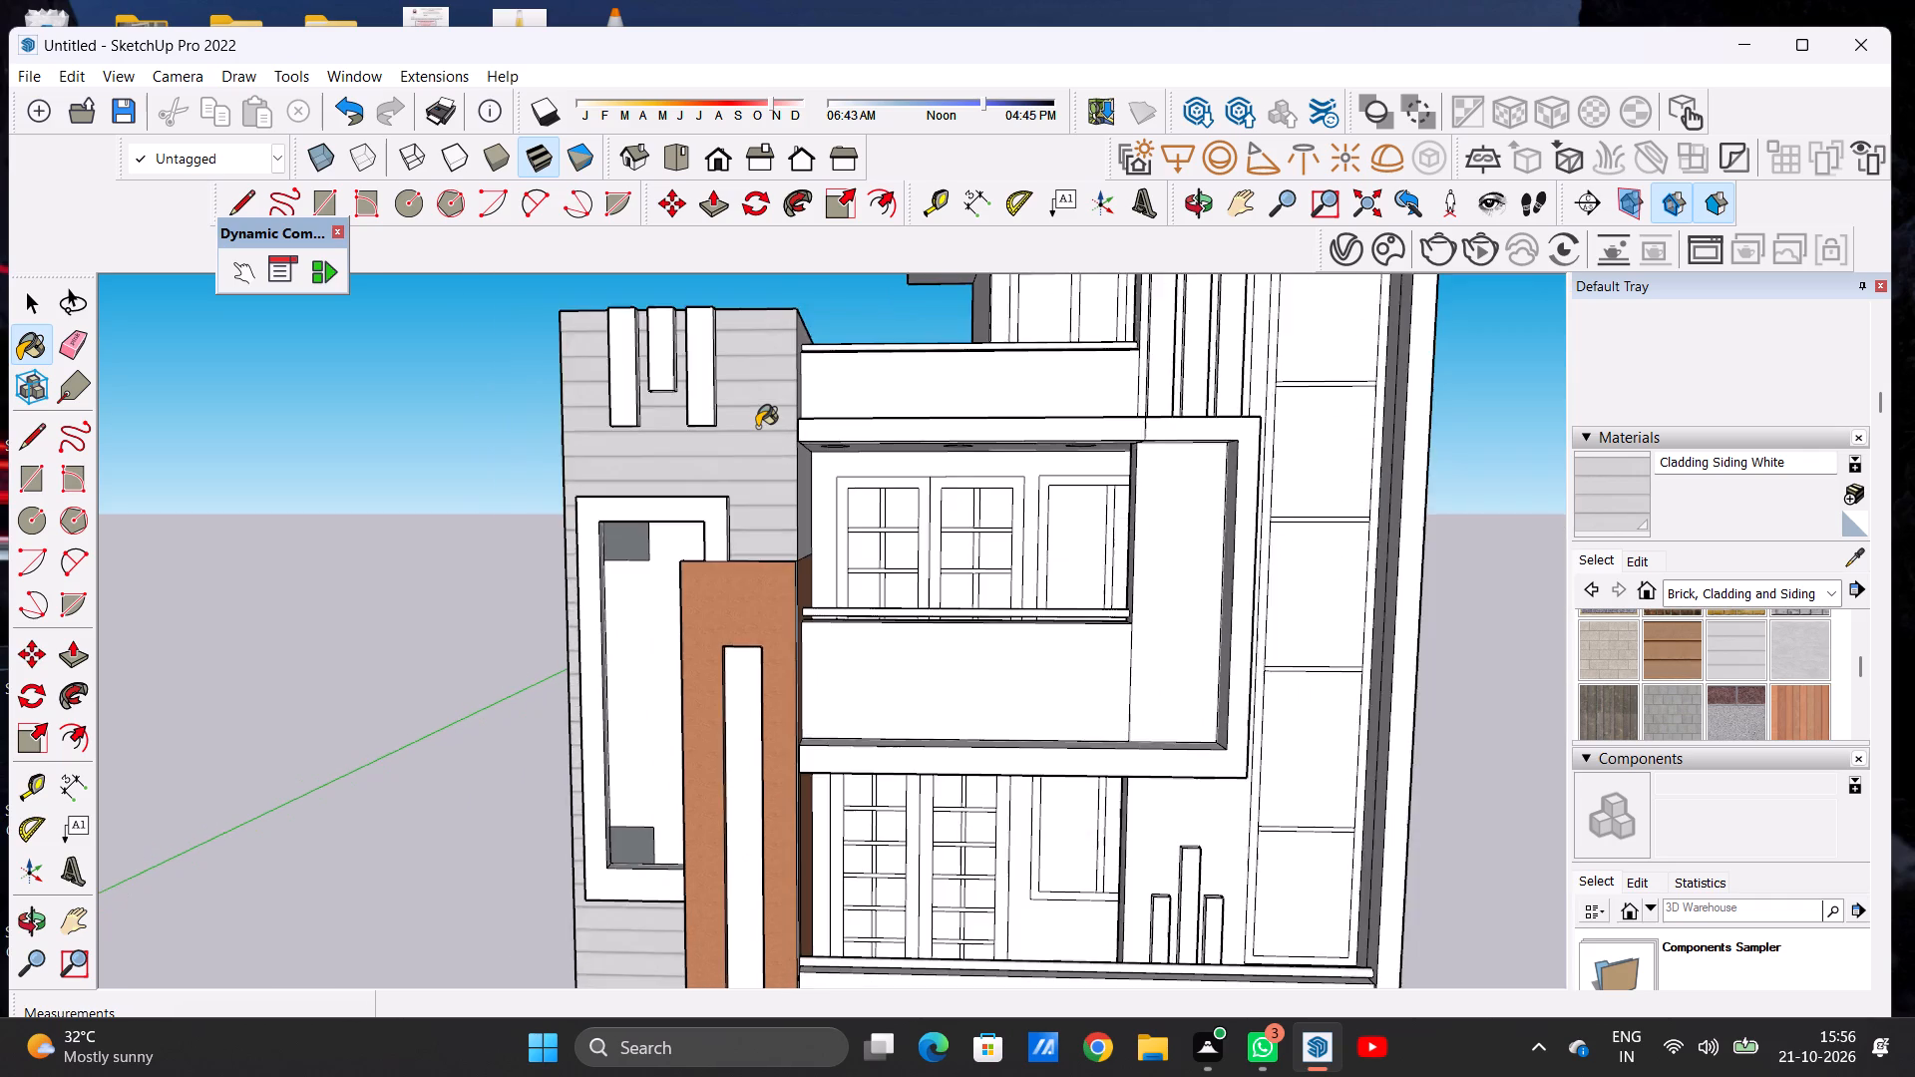
scroll(757, 427, "up", 3)
scroll(757, 427, "down", 3)
scroll(757, 427, "up", 1)
scroll(757, 427, "down", 1)
scroll(757, 427, "up", 1)
scroll(757, 427, "down", 2)
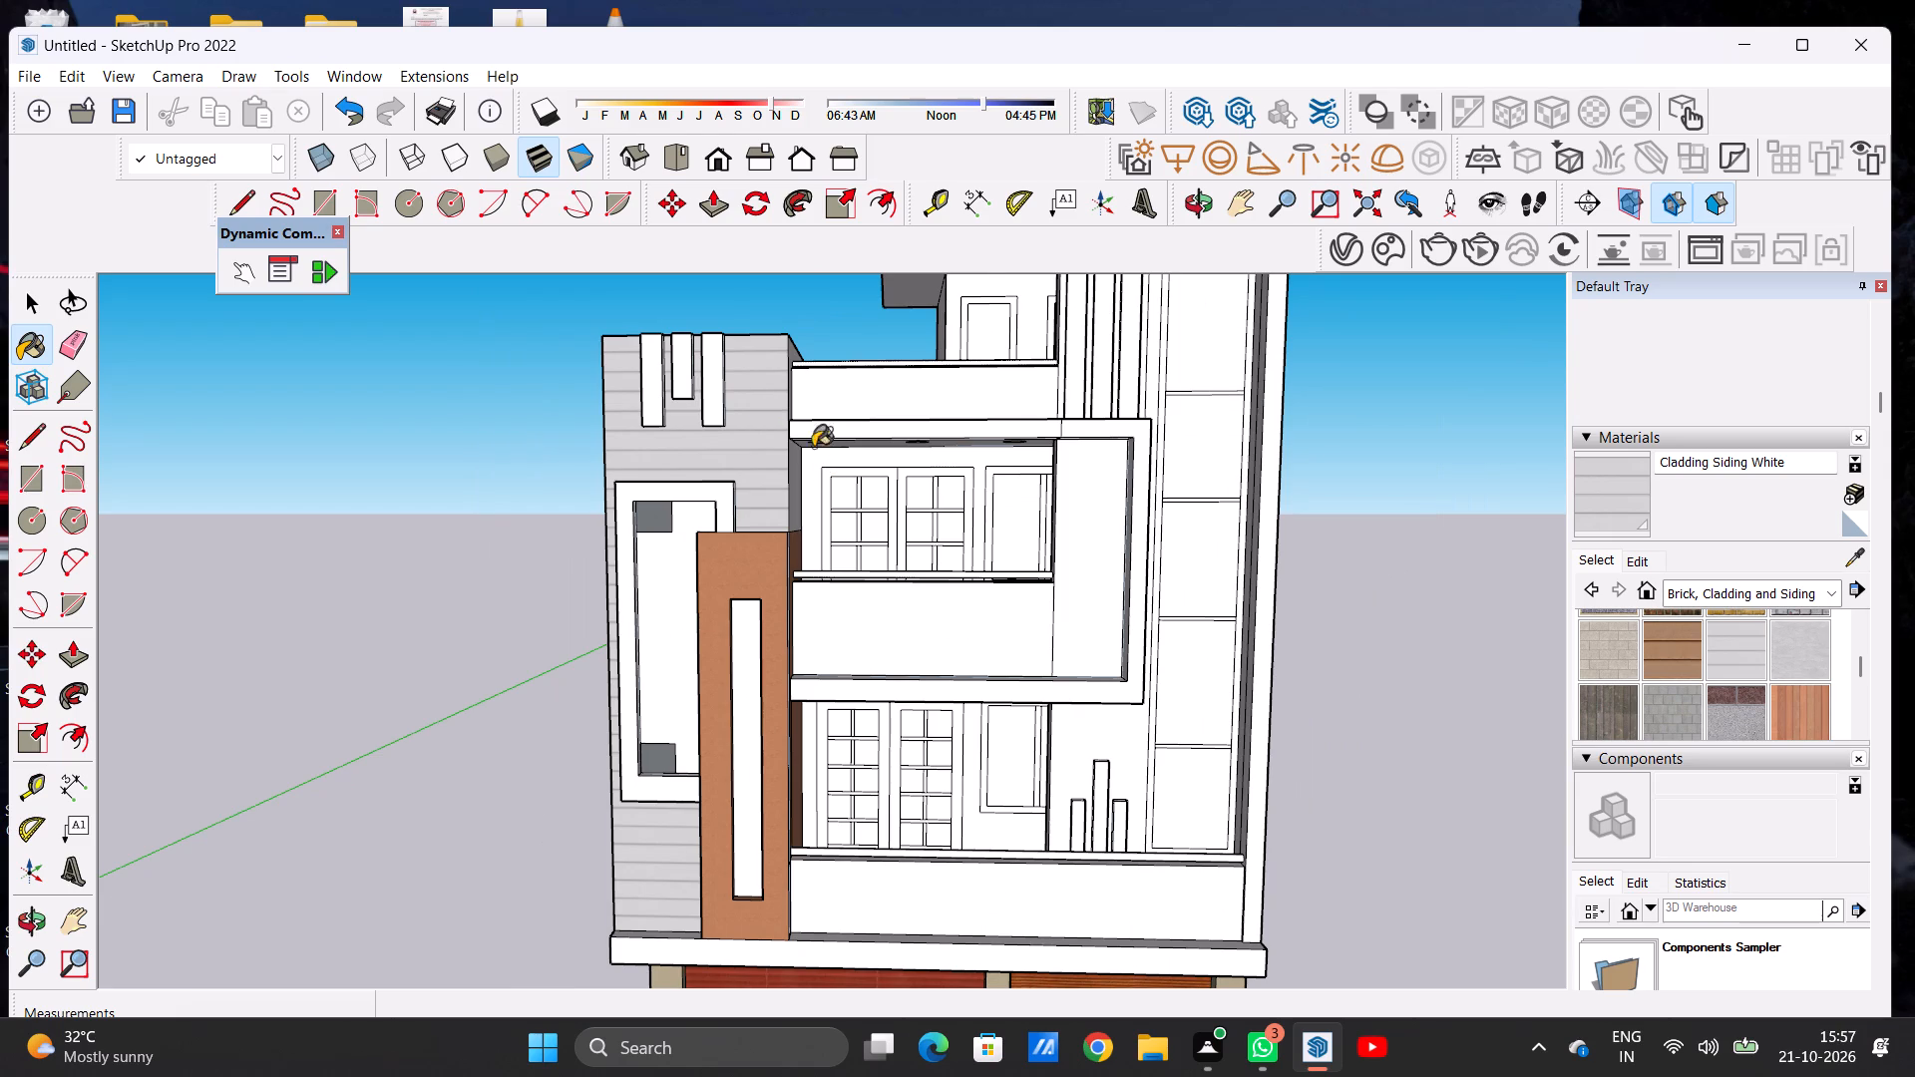
middle_click_drag(753, 423, 722, 459)
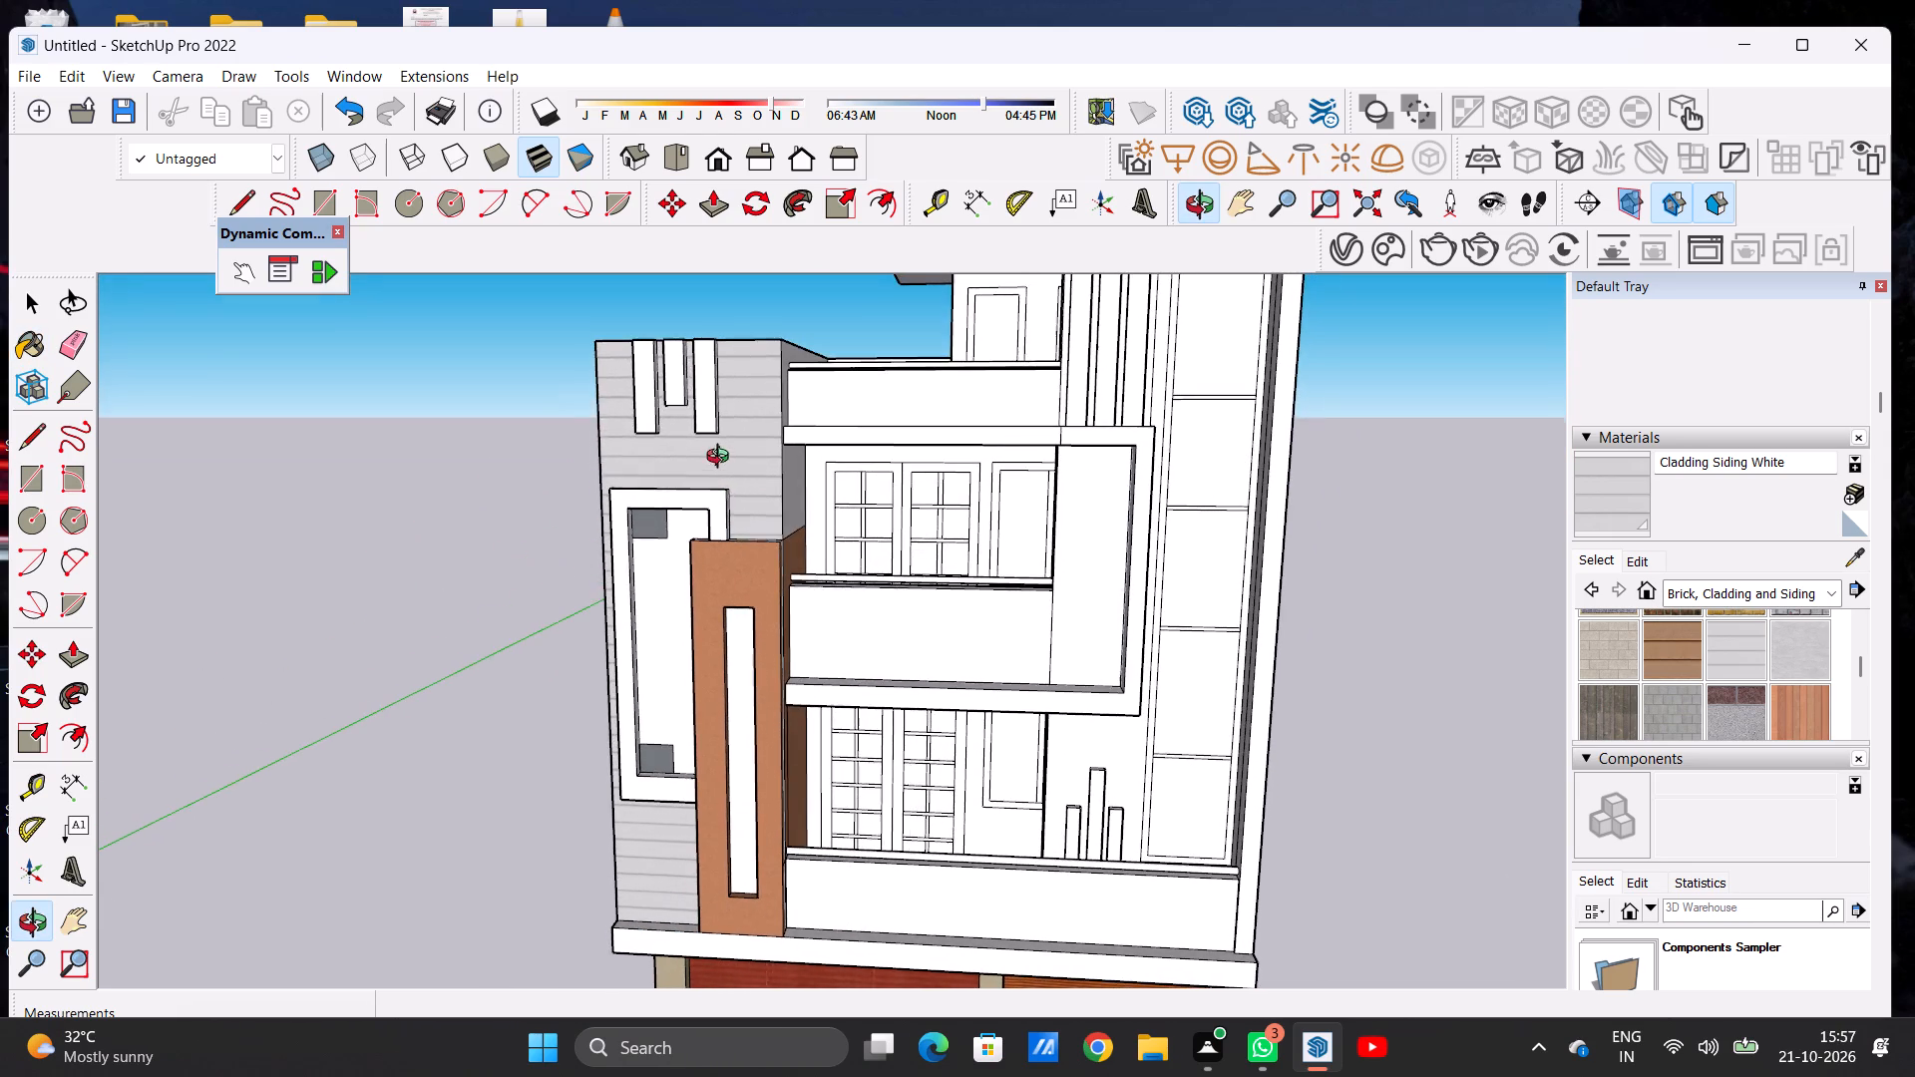
middle_click_drag(722, 459, 723, 459)
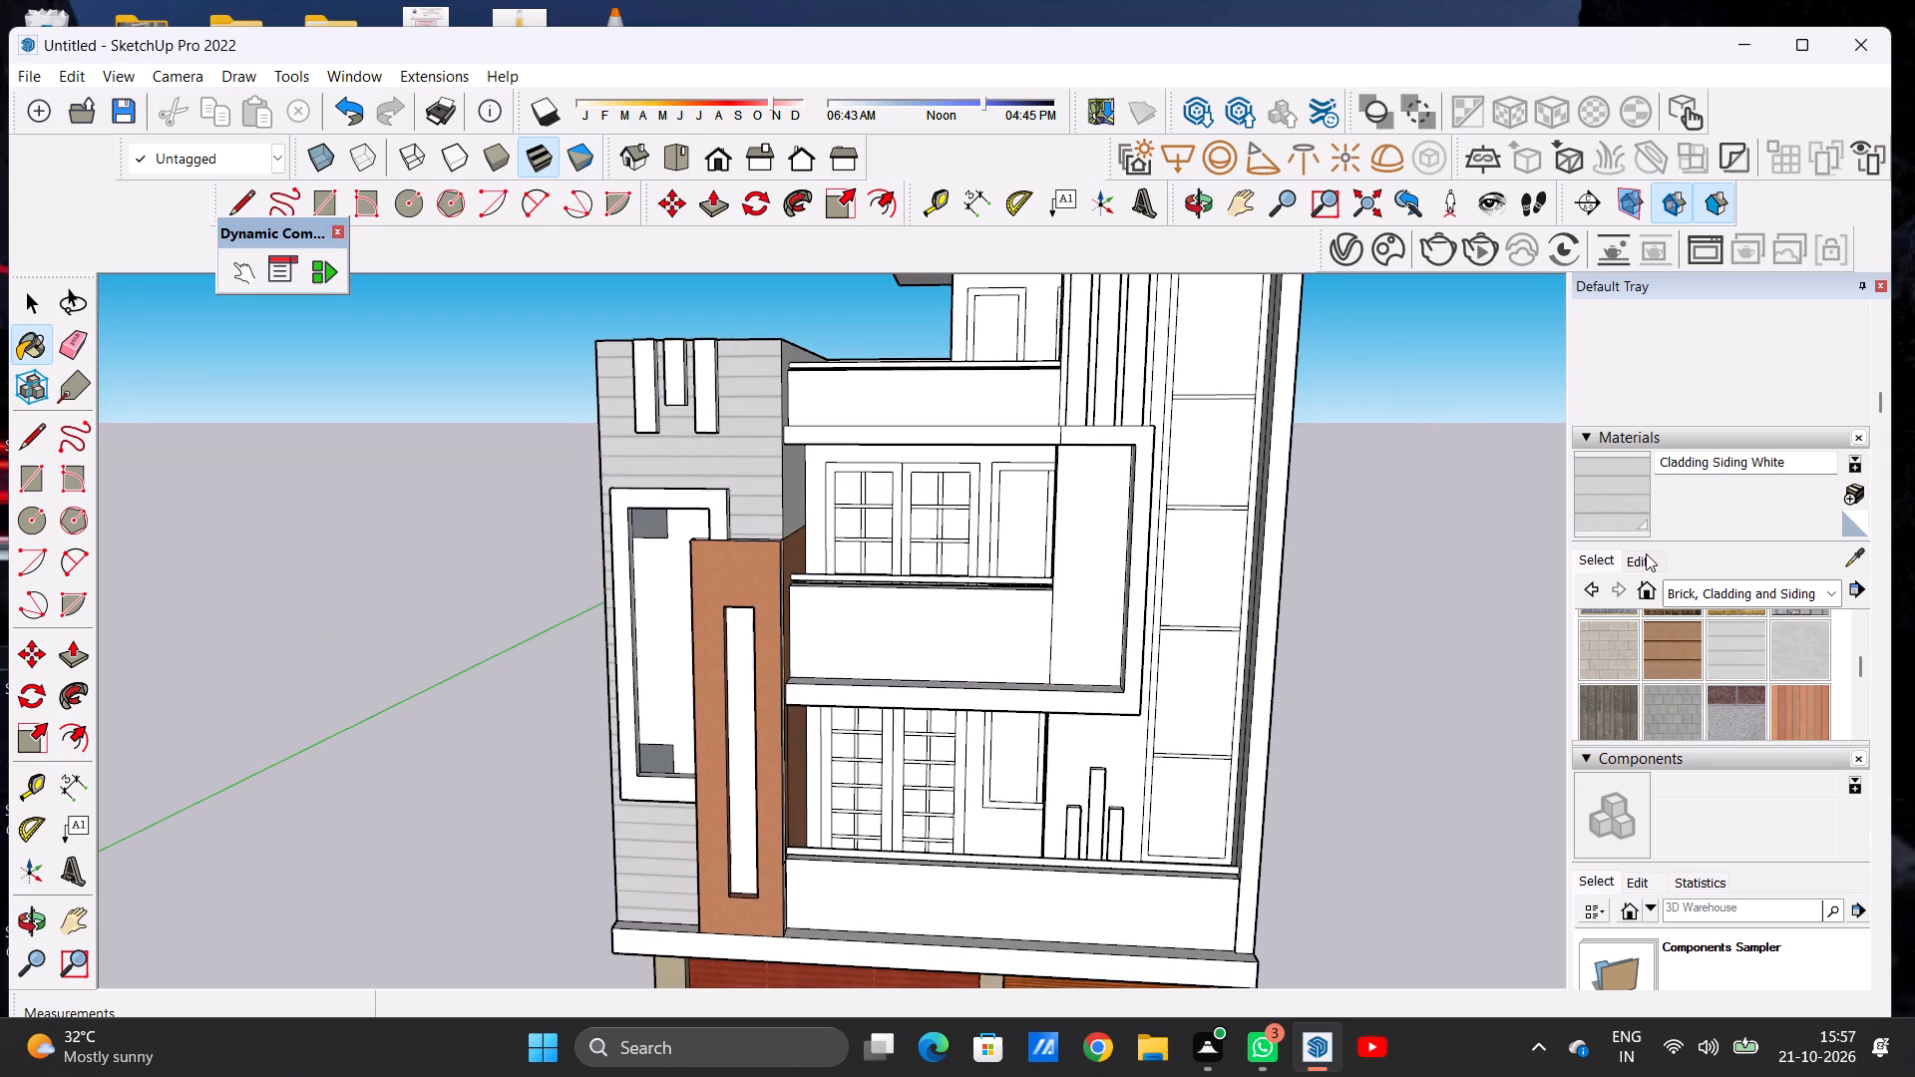
left_click(1643, 556)
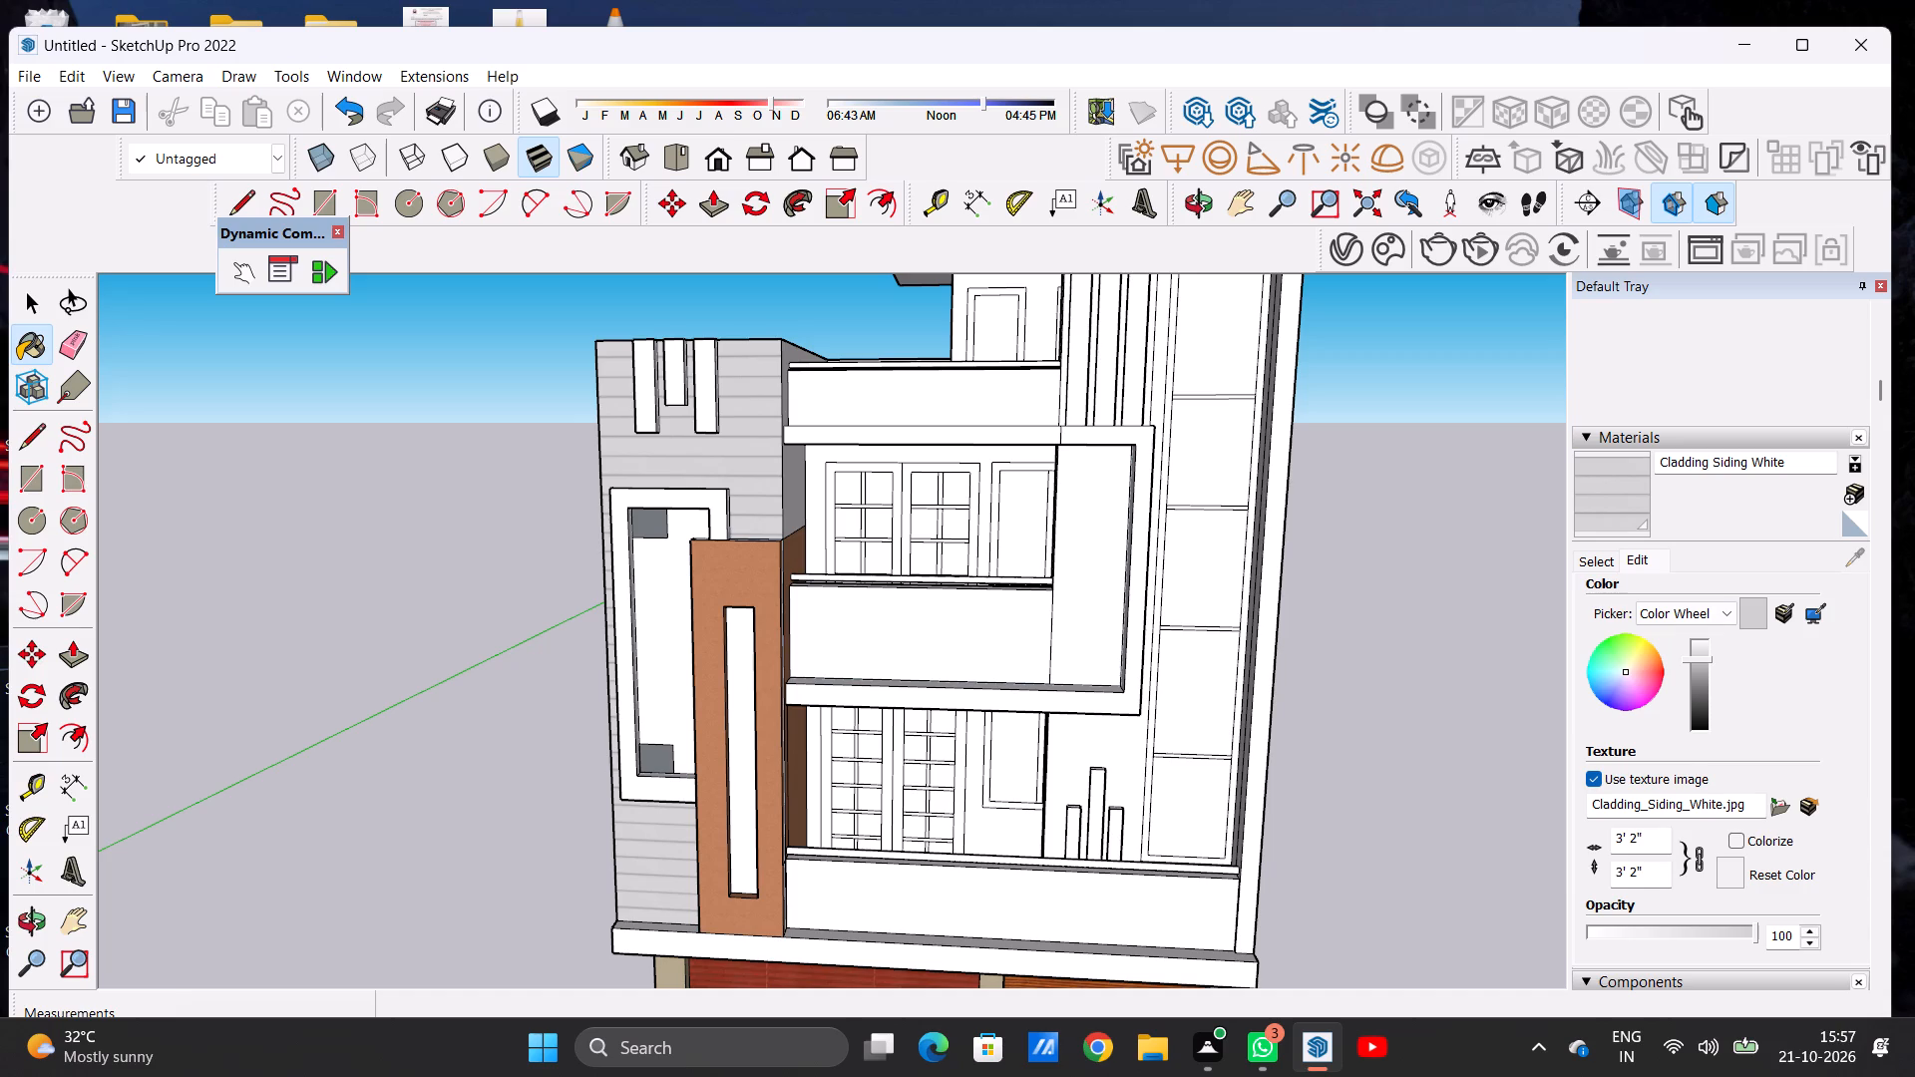
left_click(1645, 875)
key("BackSpace")
key("BackSpace")
key("BackSpace")
key("BackSpace")
key("BackSpace")
key("BackSpace")
key("BackSpace")
key("BackSpace")
key("BackSpace")
key("BackSpace")
key("BackSpace")
key("BackSpace")
key("BackSpace")
key("BackSpace")
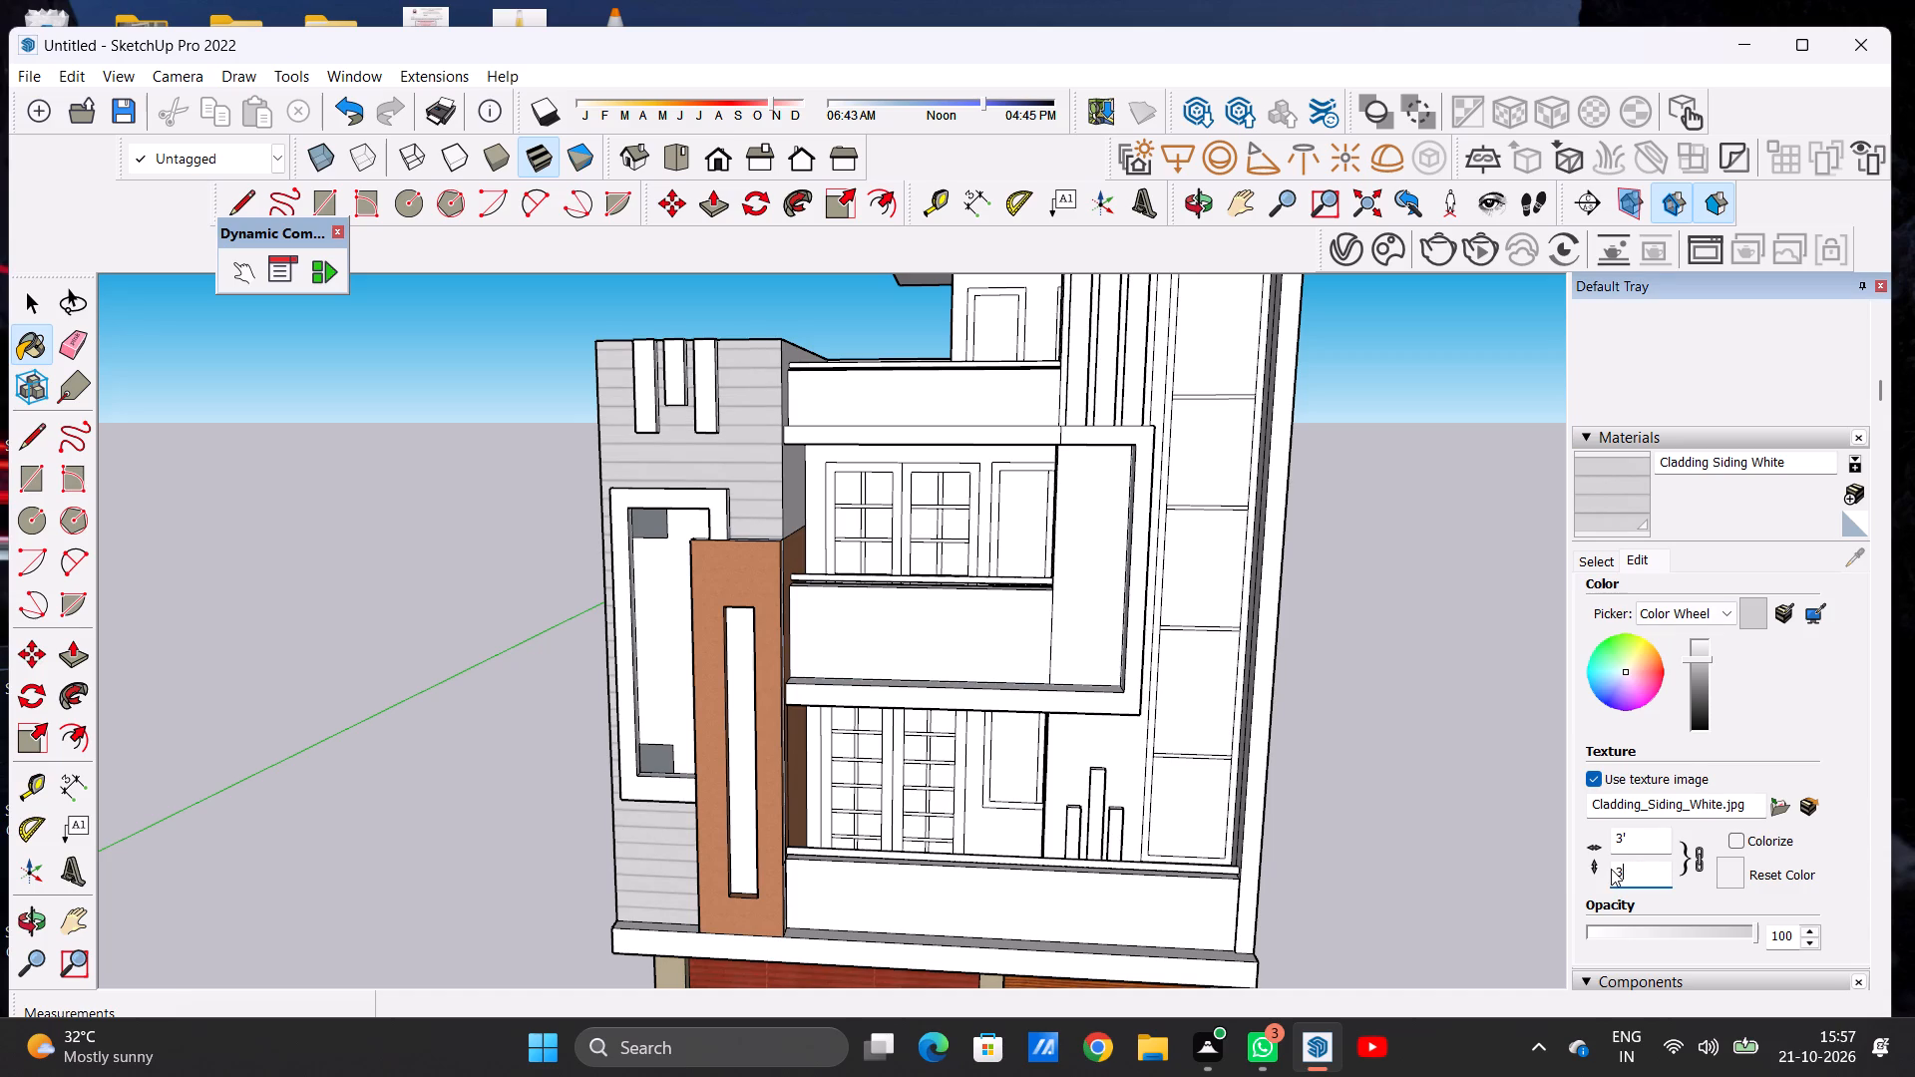
type("4'")
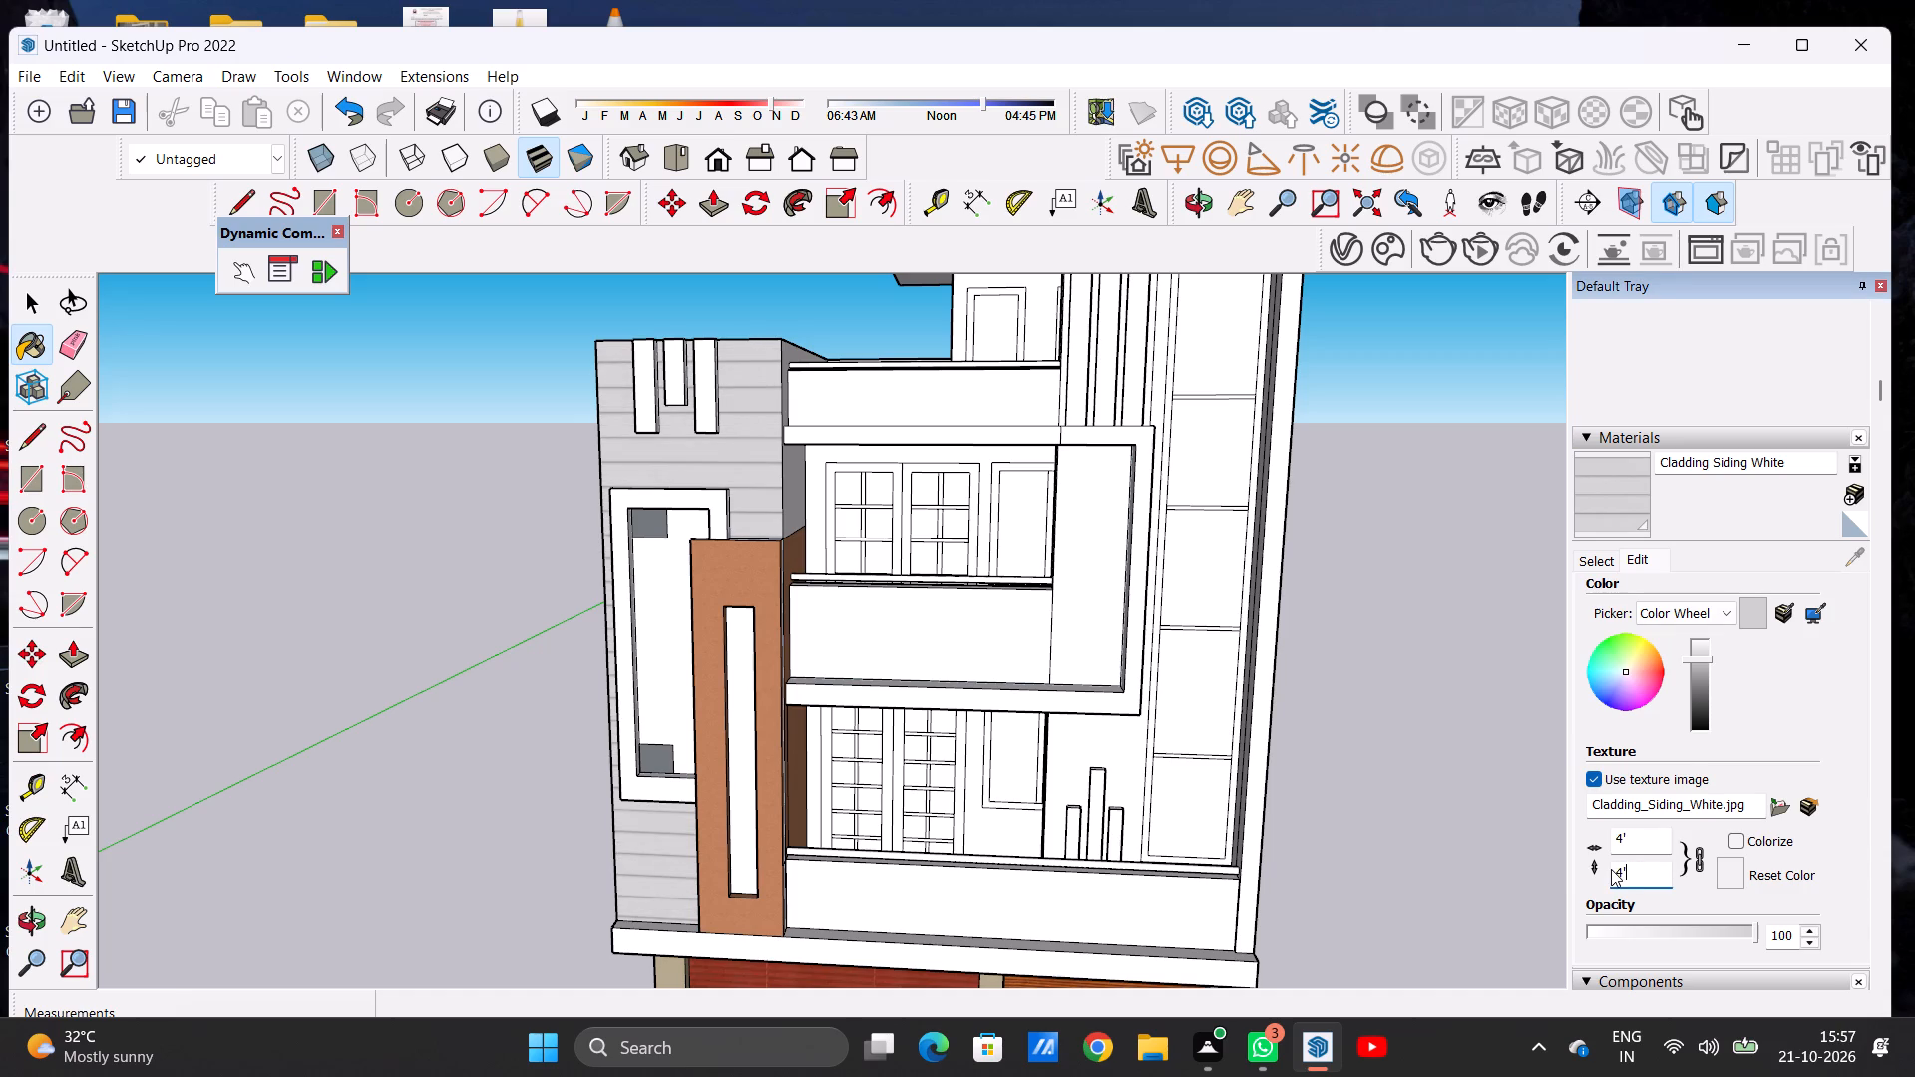
key("Return")
Examine the front facade from several angles, focusing on the clad wall and the framed recess.
scroll(922, 703, "down", 7)
scroll(715, 617, "down", 2)
scroll(809, 670, "up", 6)
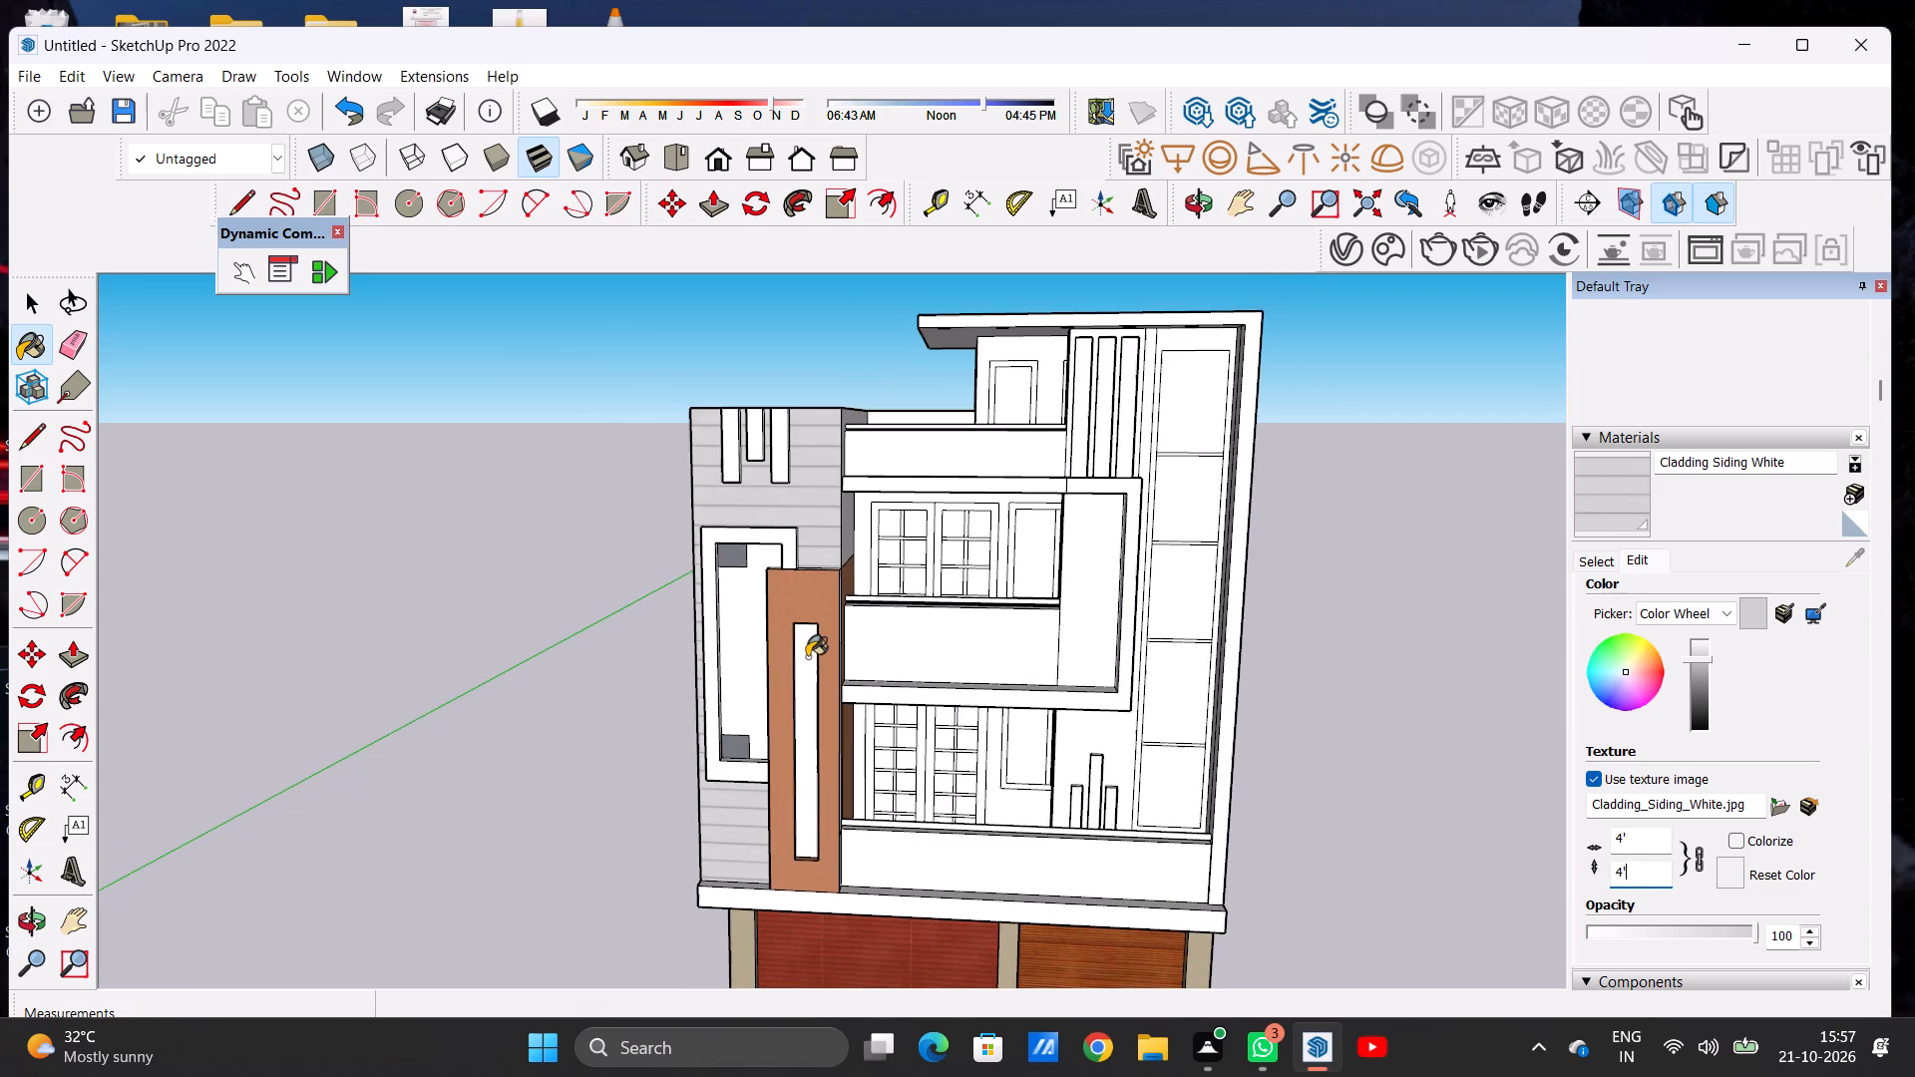
scroll(729, 672, "up", 1)
middle_click_drag(729, 672, 725, 635)
middle_click(725, 635)
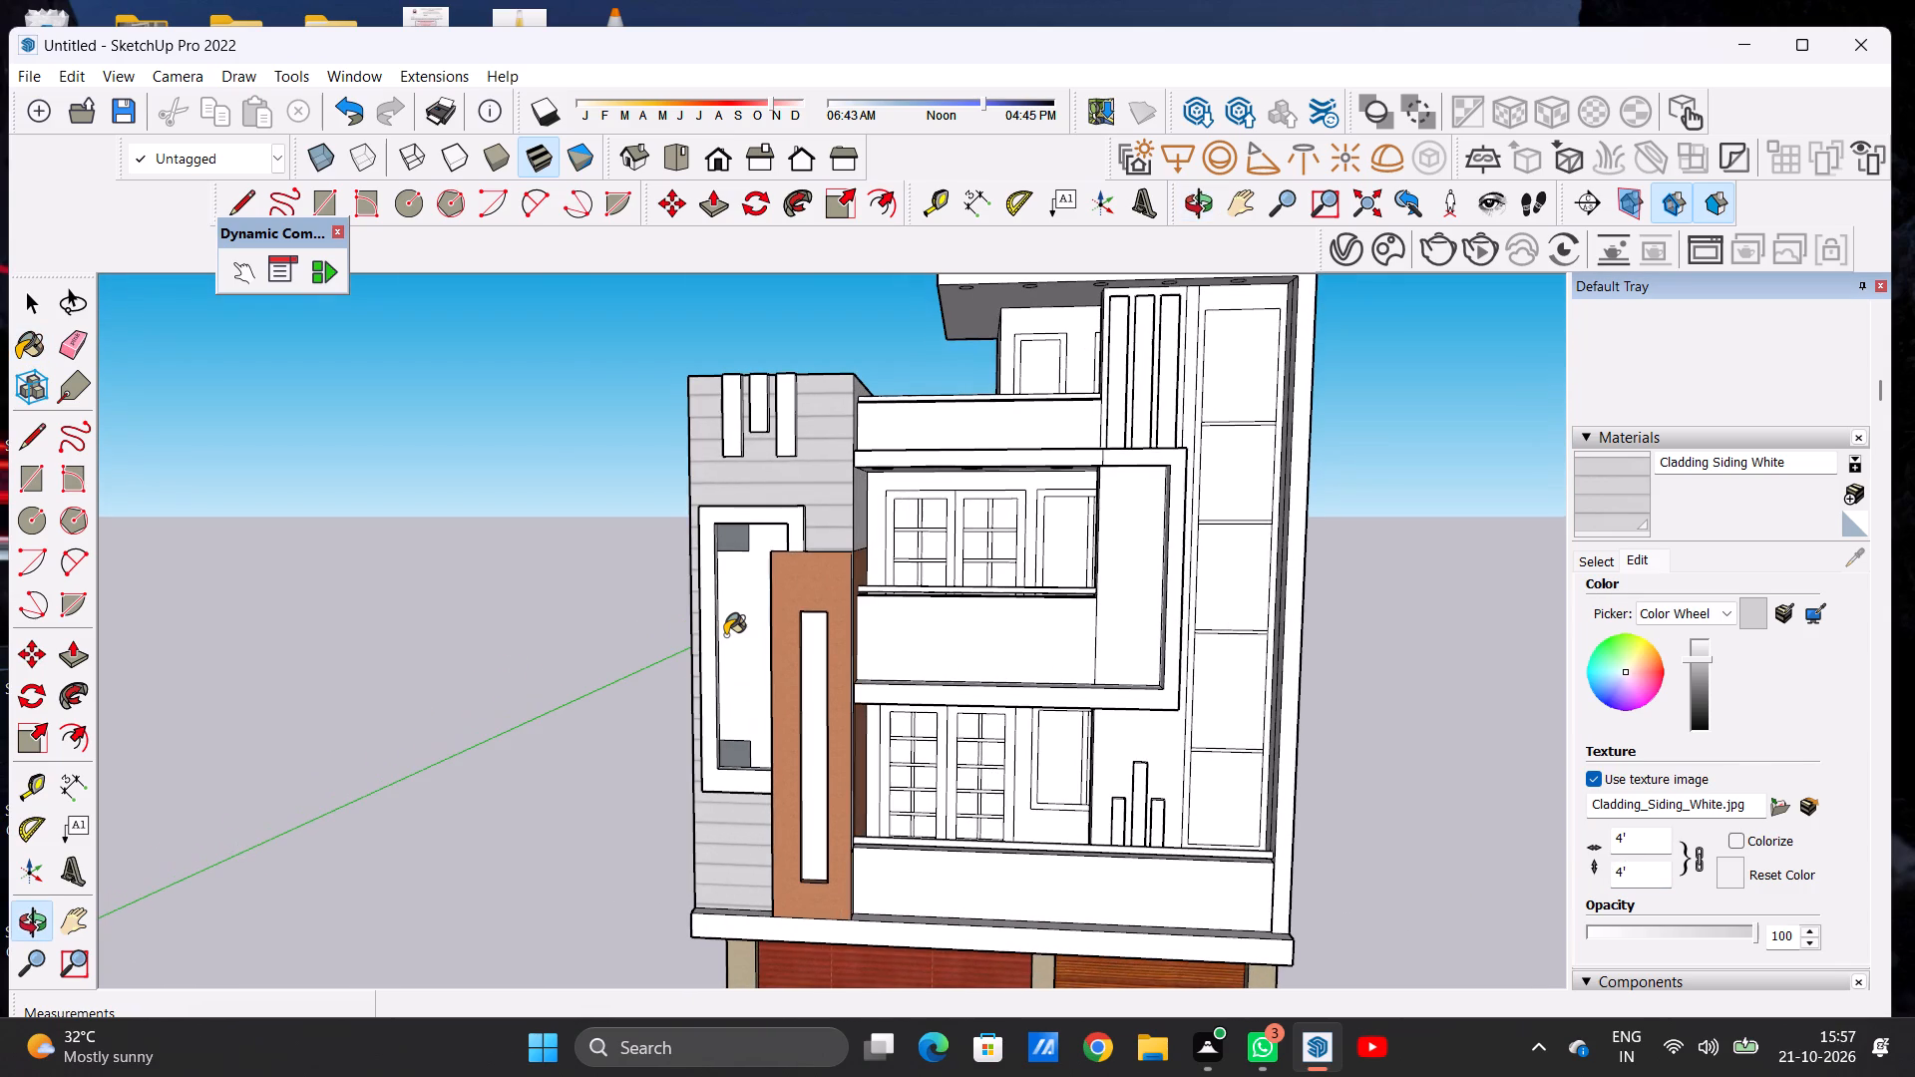
key("space")
scroll(767, 633, "down", 3)
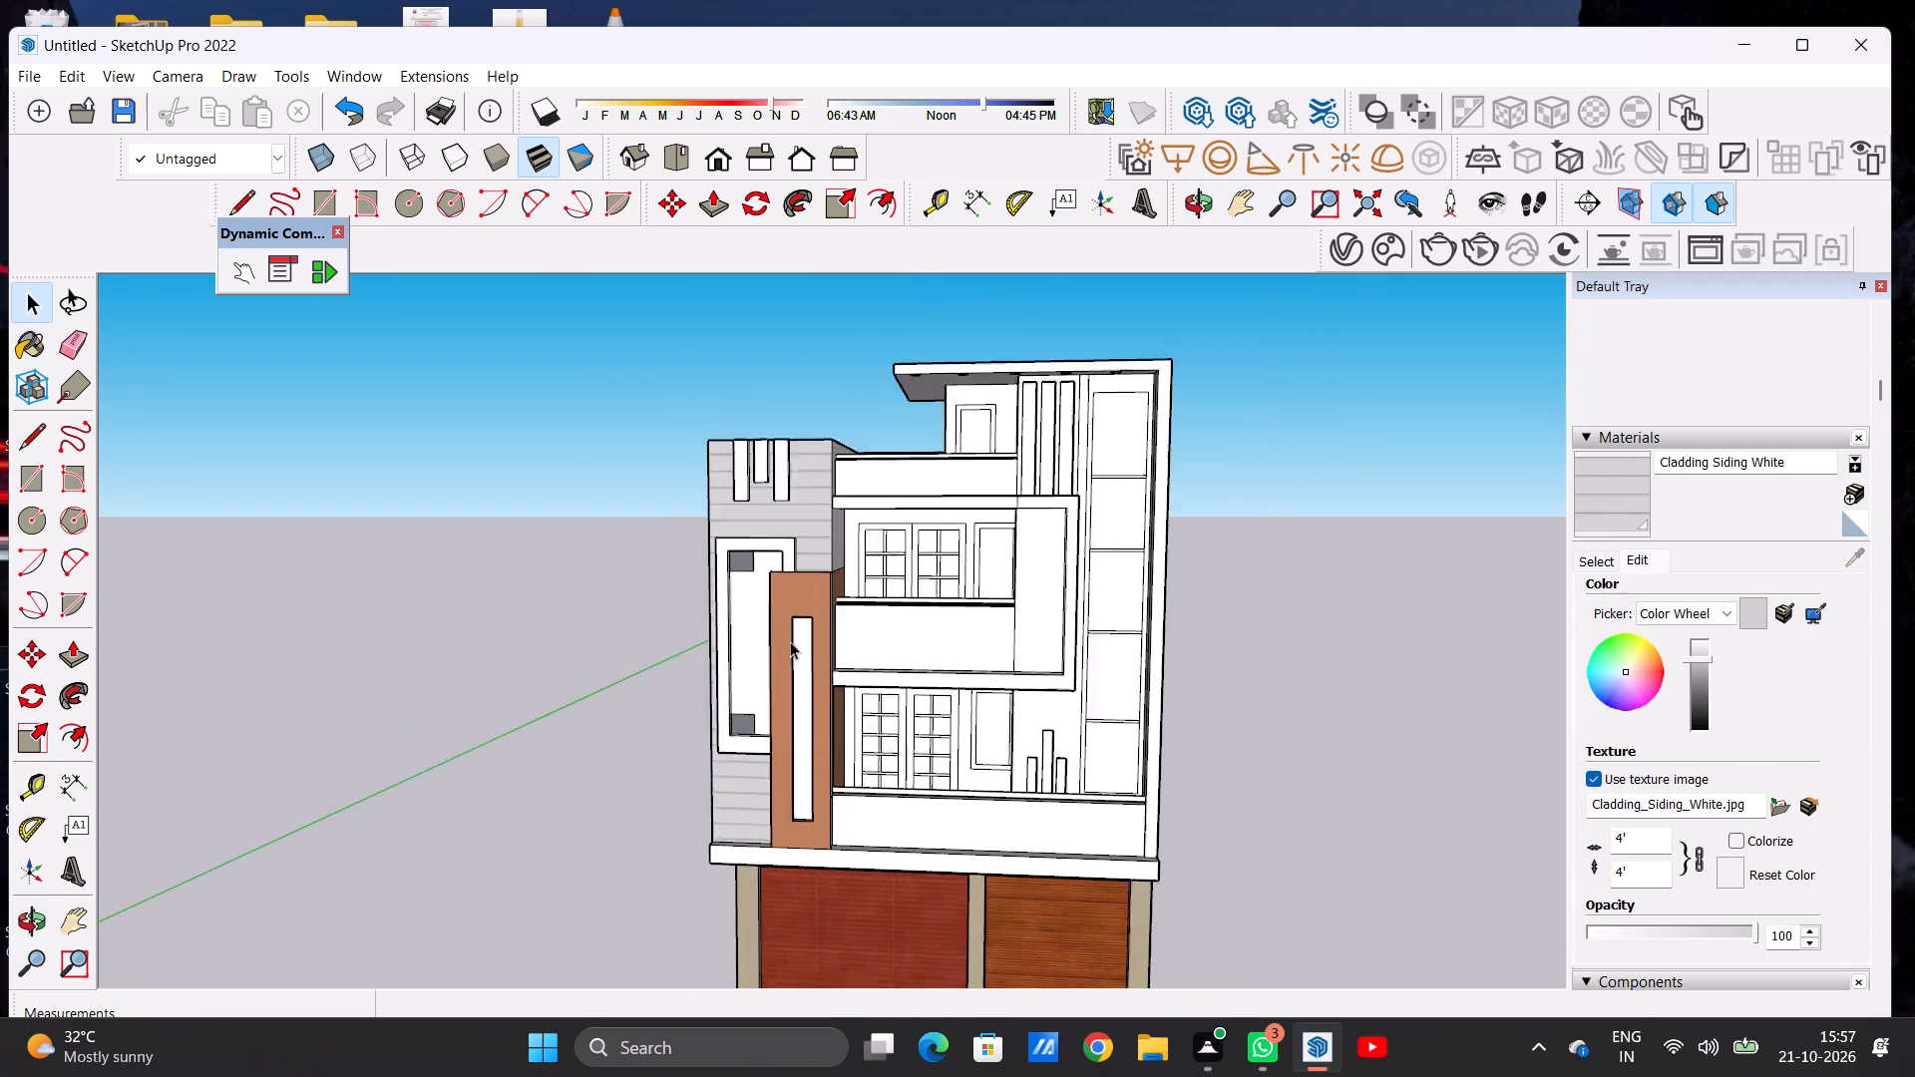
scroll(790, 641, "down", 3)
key("space")
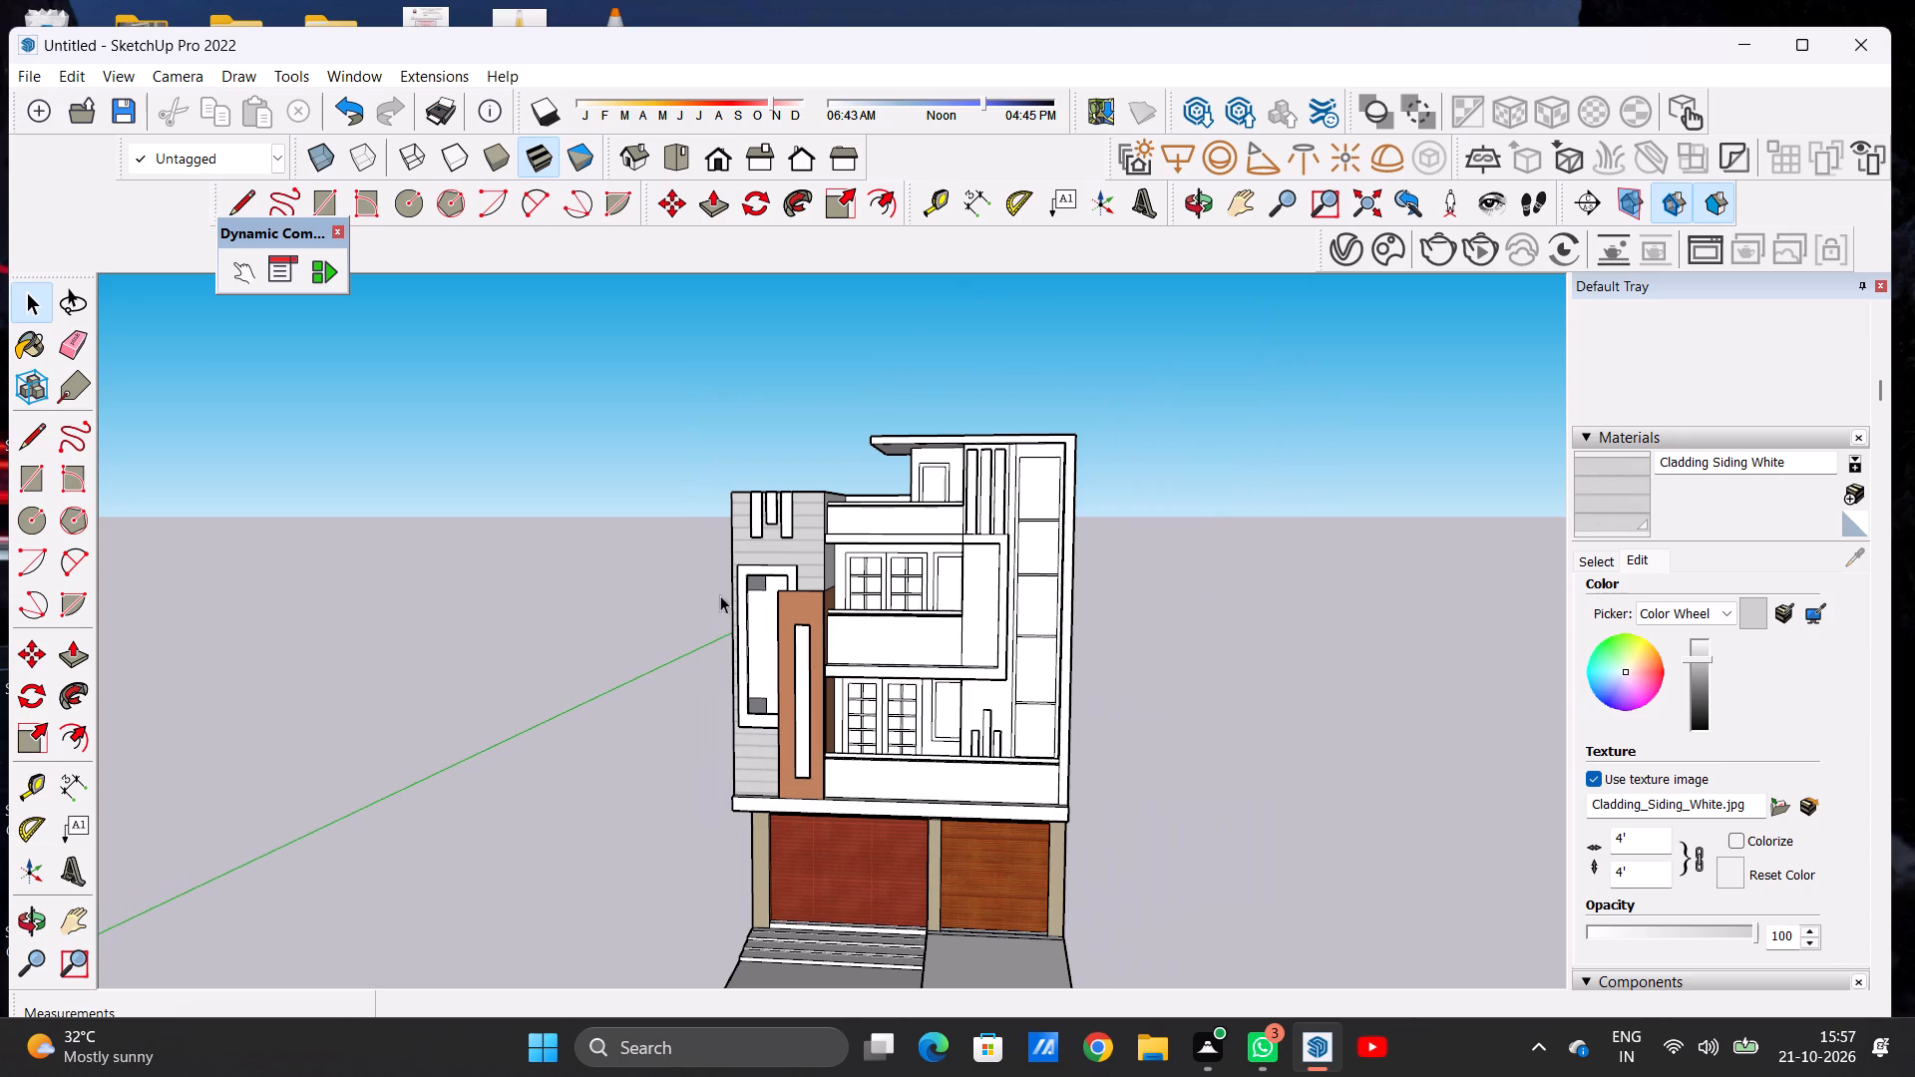
left_click(1090, 591)
left_click(1044, 607)
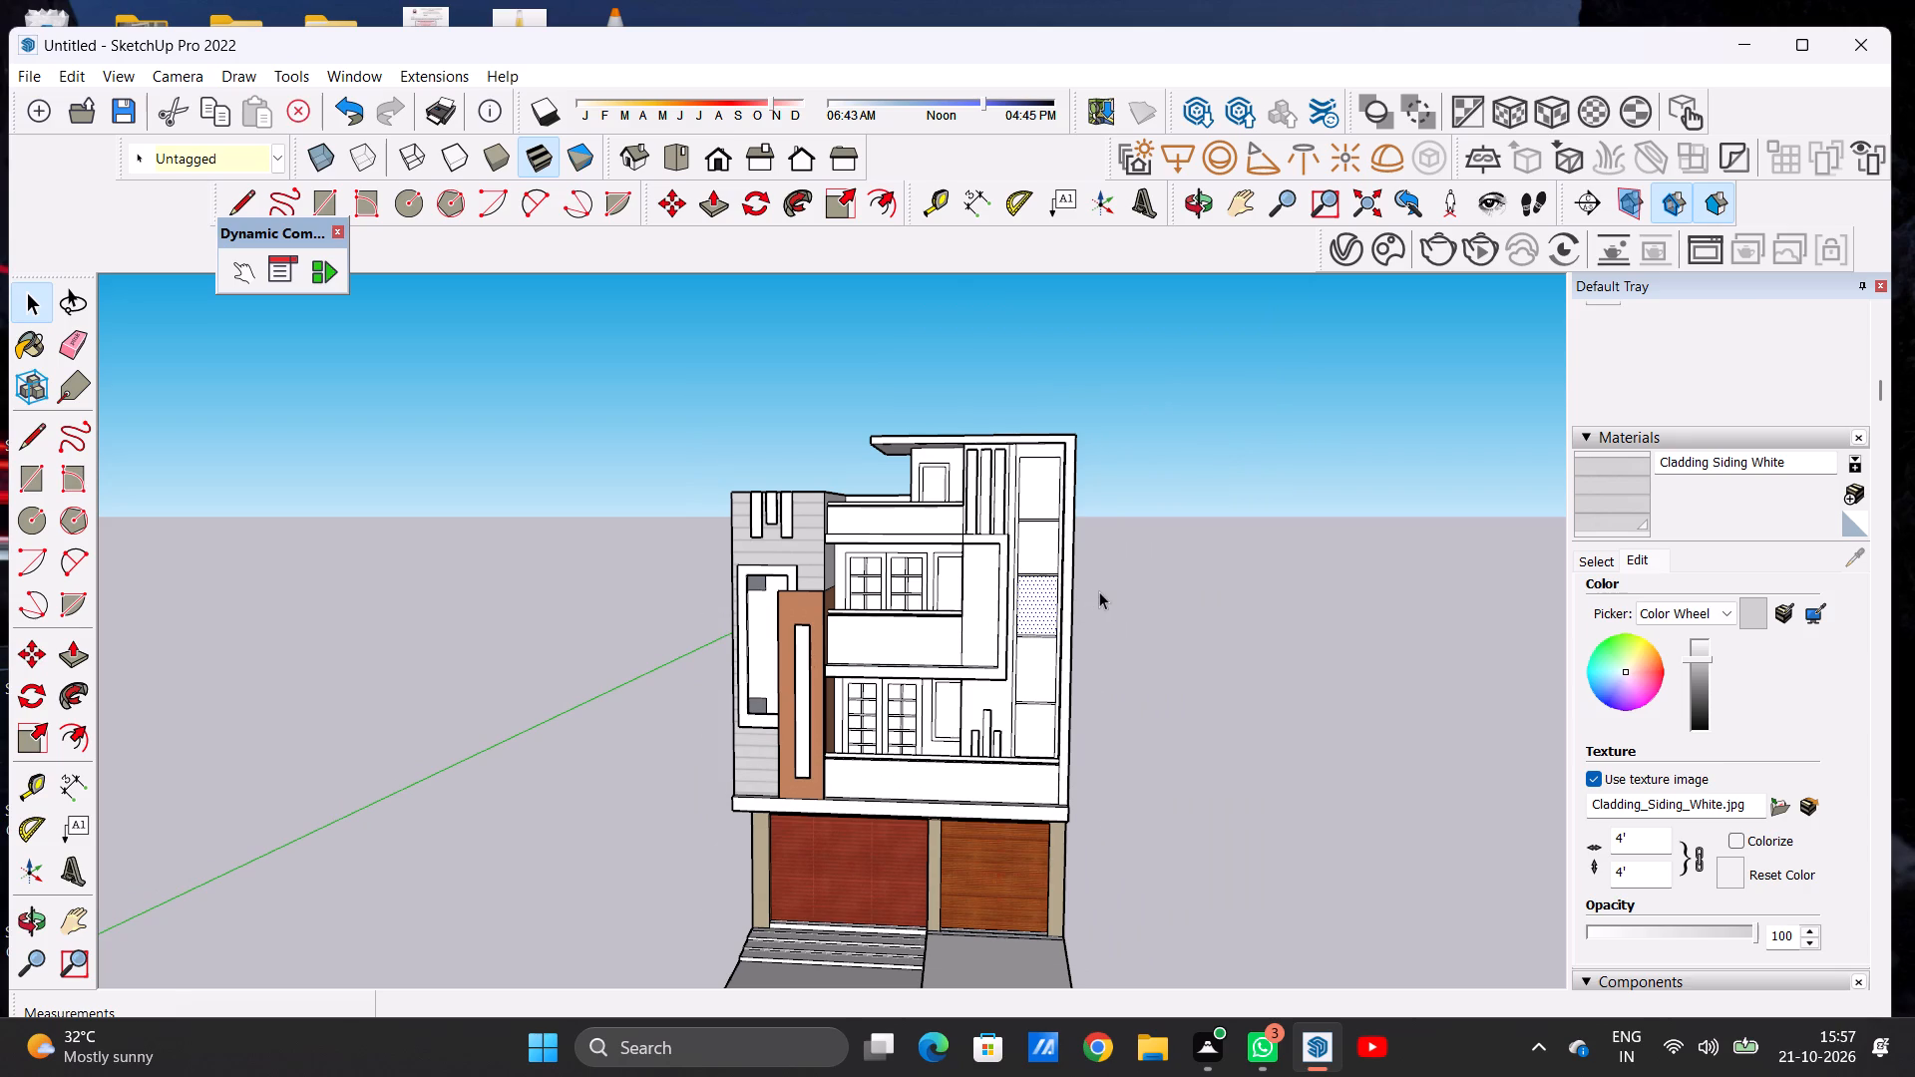
left_click(1099, 591)
scroll(805, 620, "up", 5)
middle_click_drag(664, 648, 751, 648)
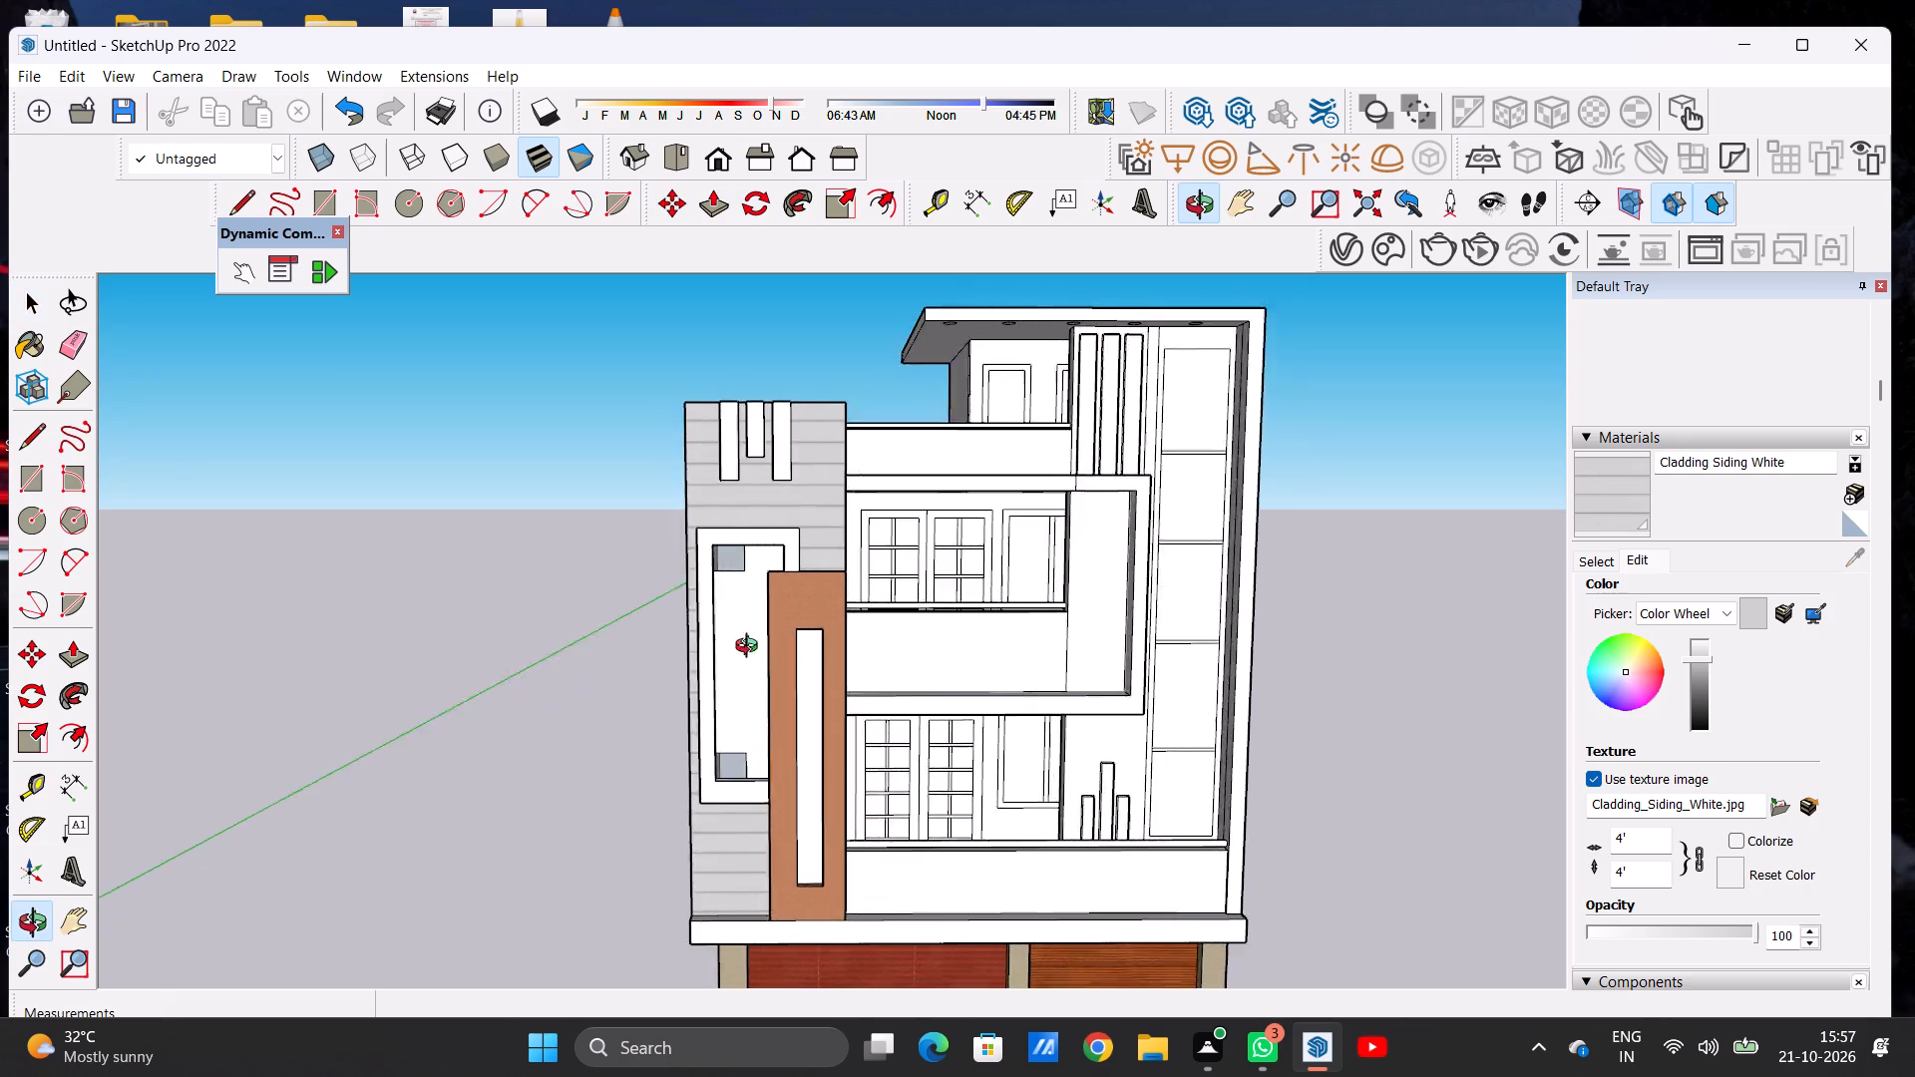
middle_click_drag(751, 648, 968, 647)
middle_click_drag(962, 647, 866, 657)
middle_click_drag(797, 663, 699, 669)
middle_click(695, 673)
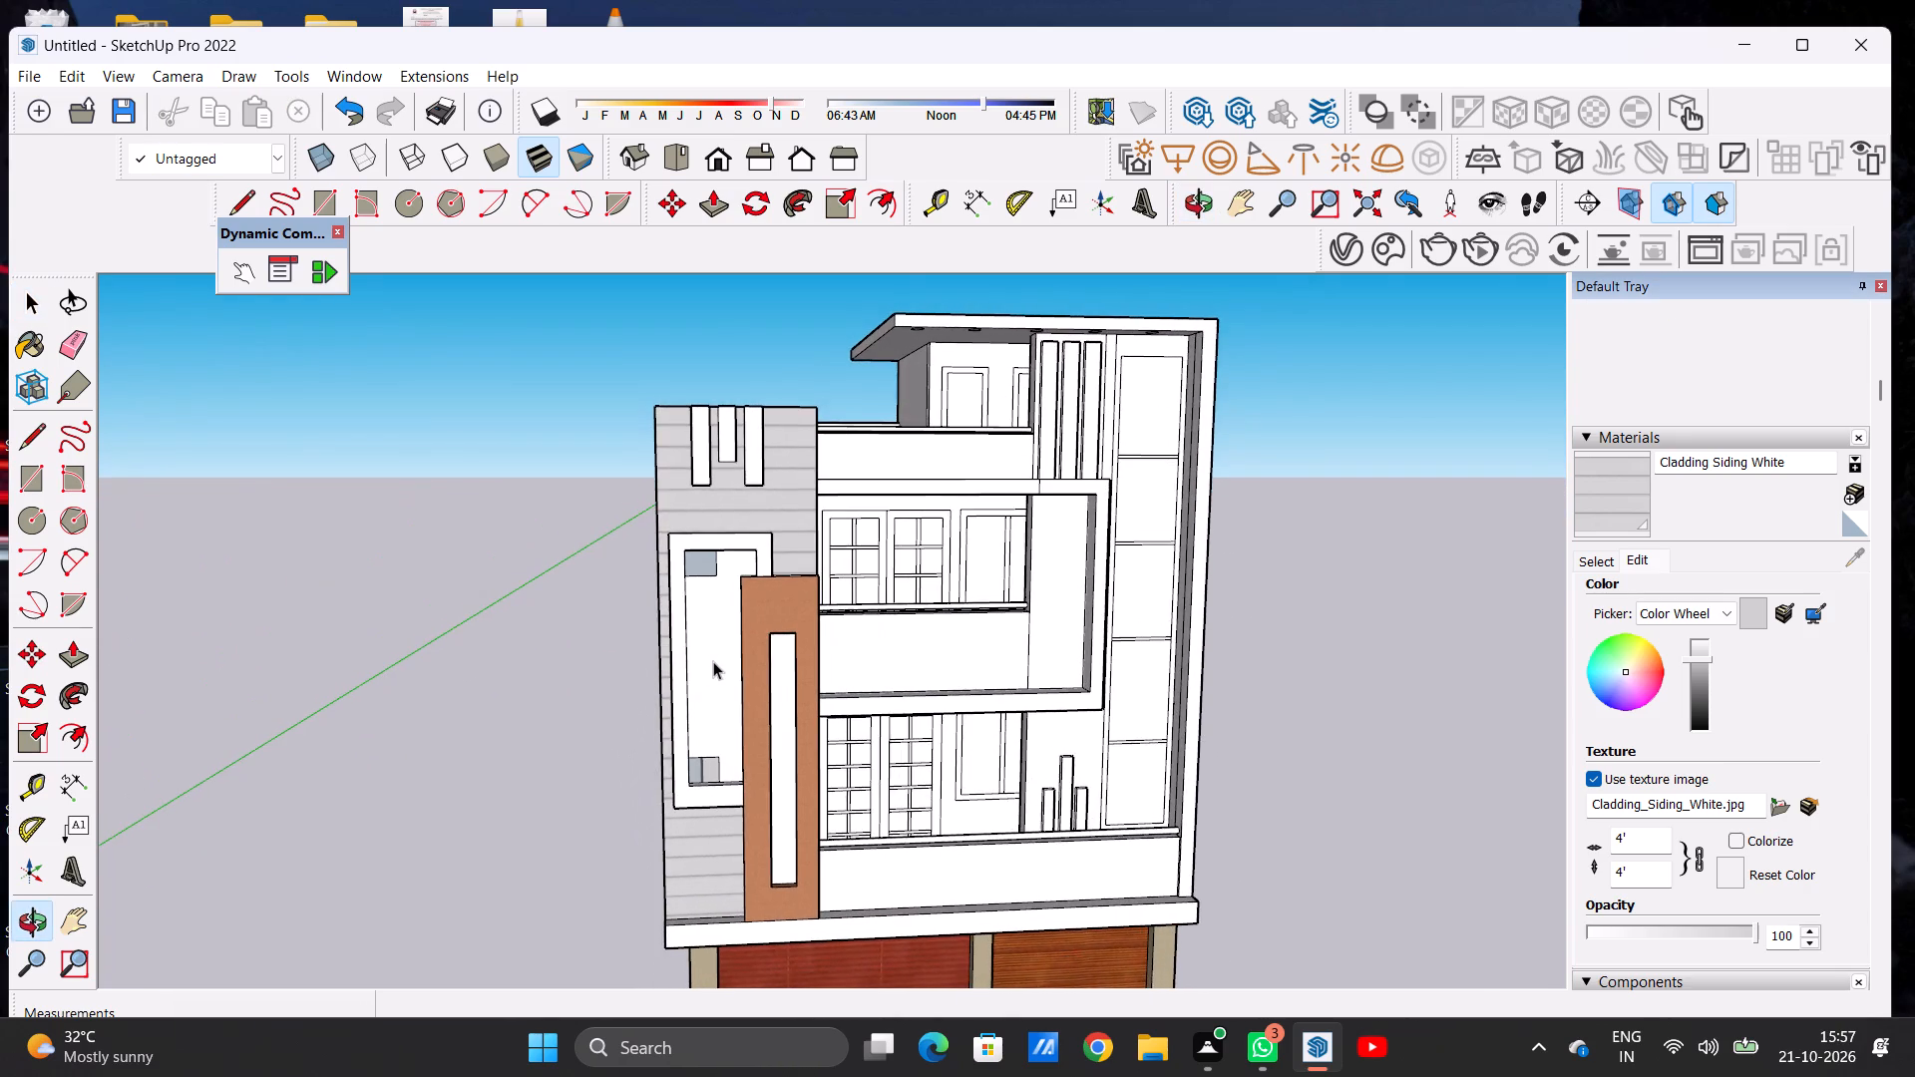
Apply Cladding Siding White to the back face of the framed recess between the small corner rectangles.
scroll(717, 660, "up", 6)
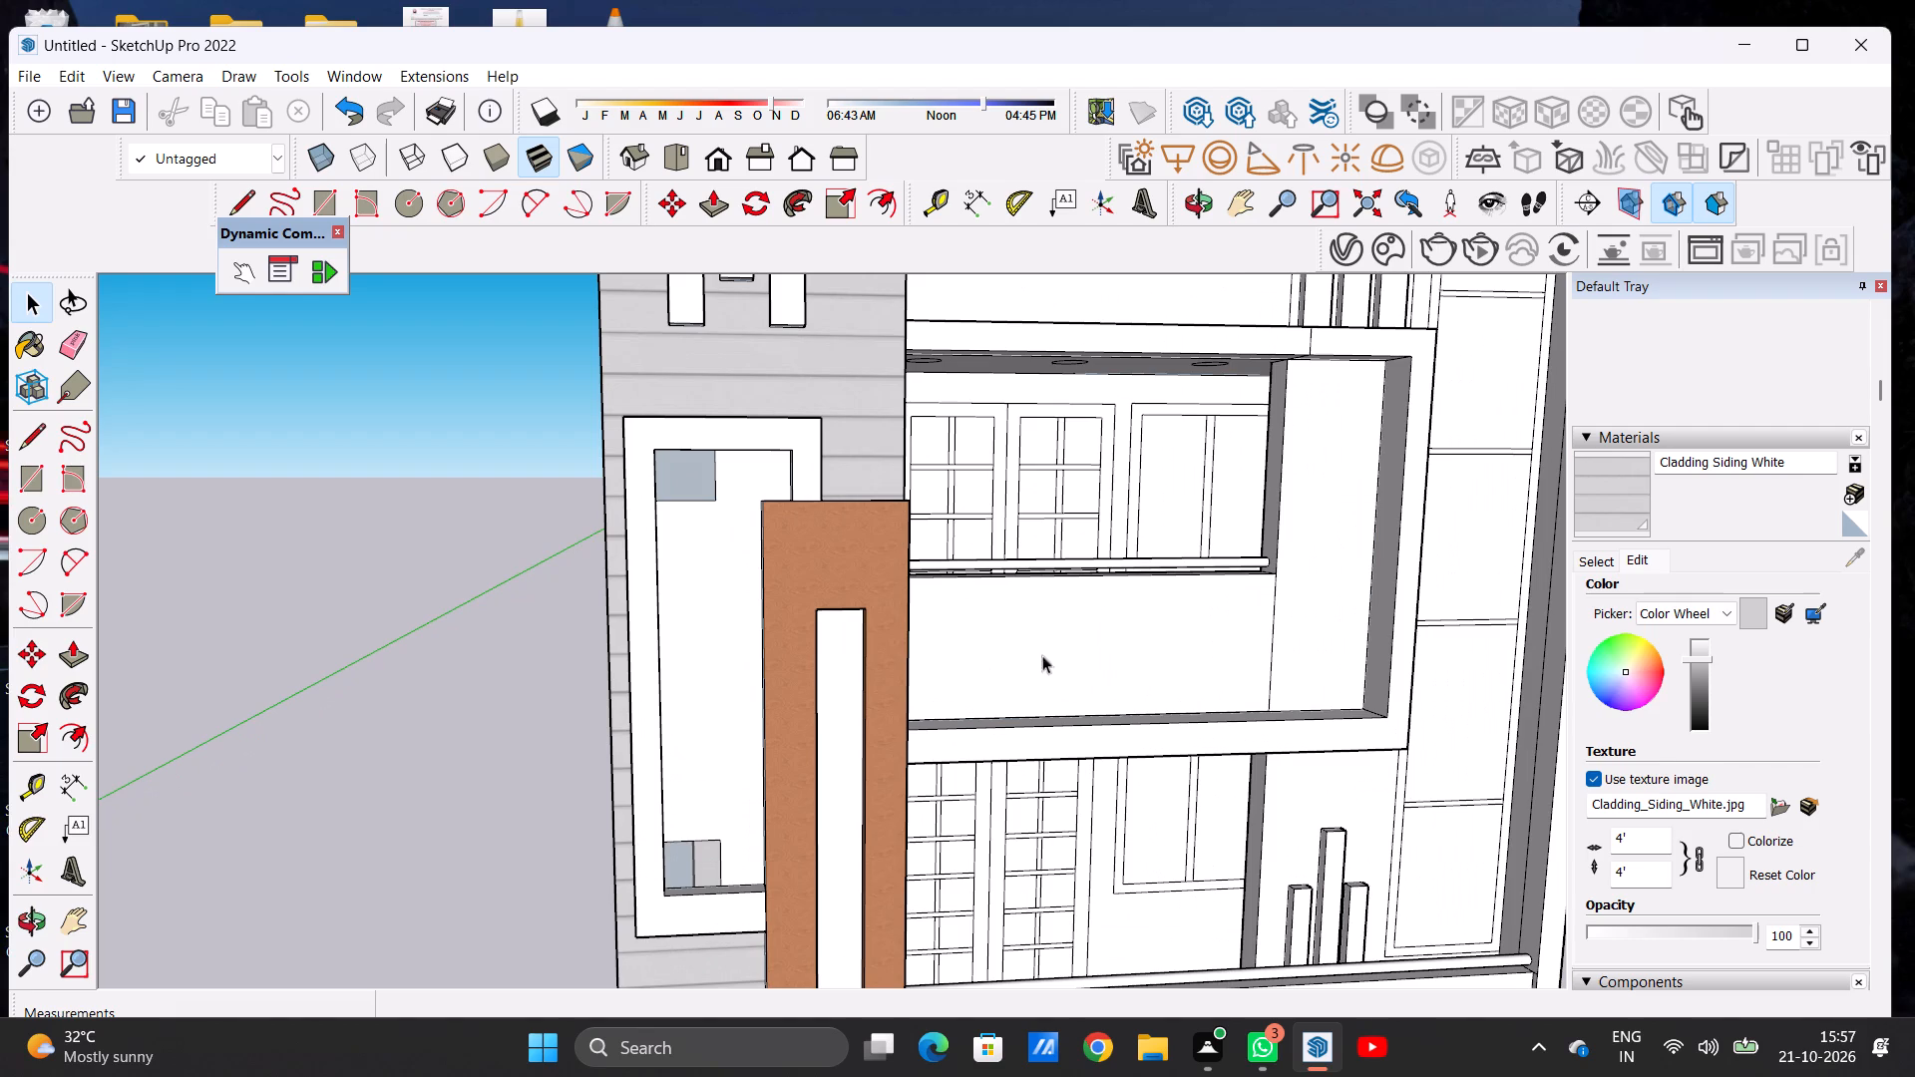
left_click(1597, 495)
left_click(709, 667)
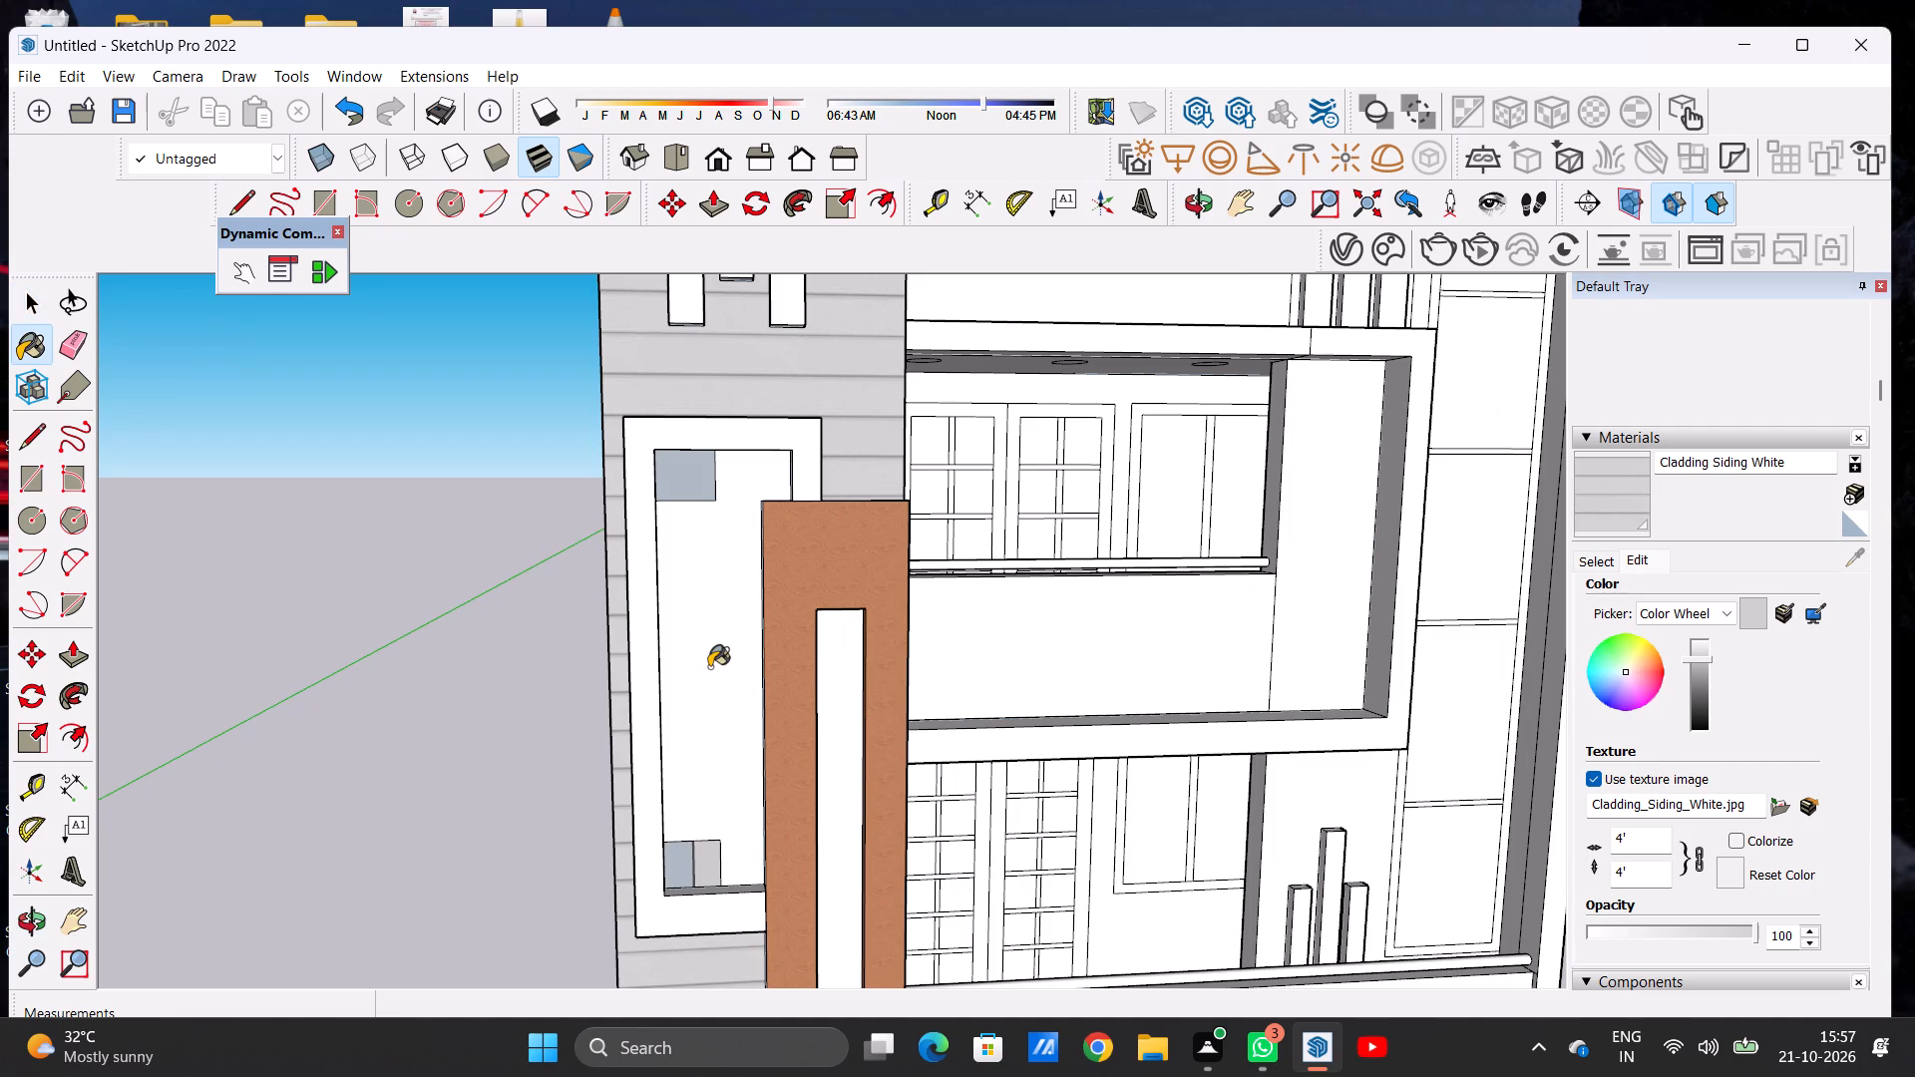
Examine the whole front facade, from the clad wall and recess to the unpainted balcony areas.
key("space")
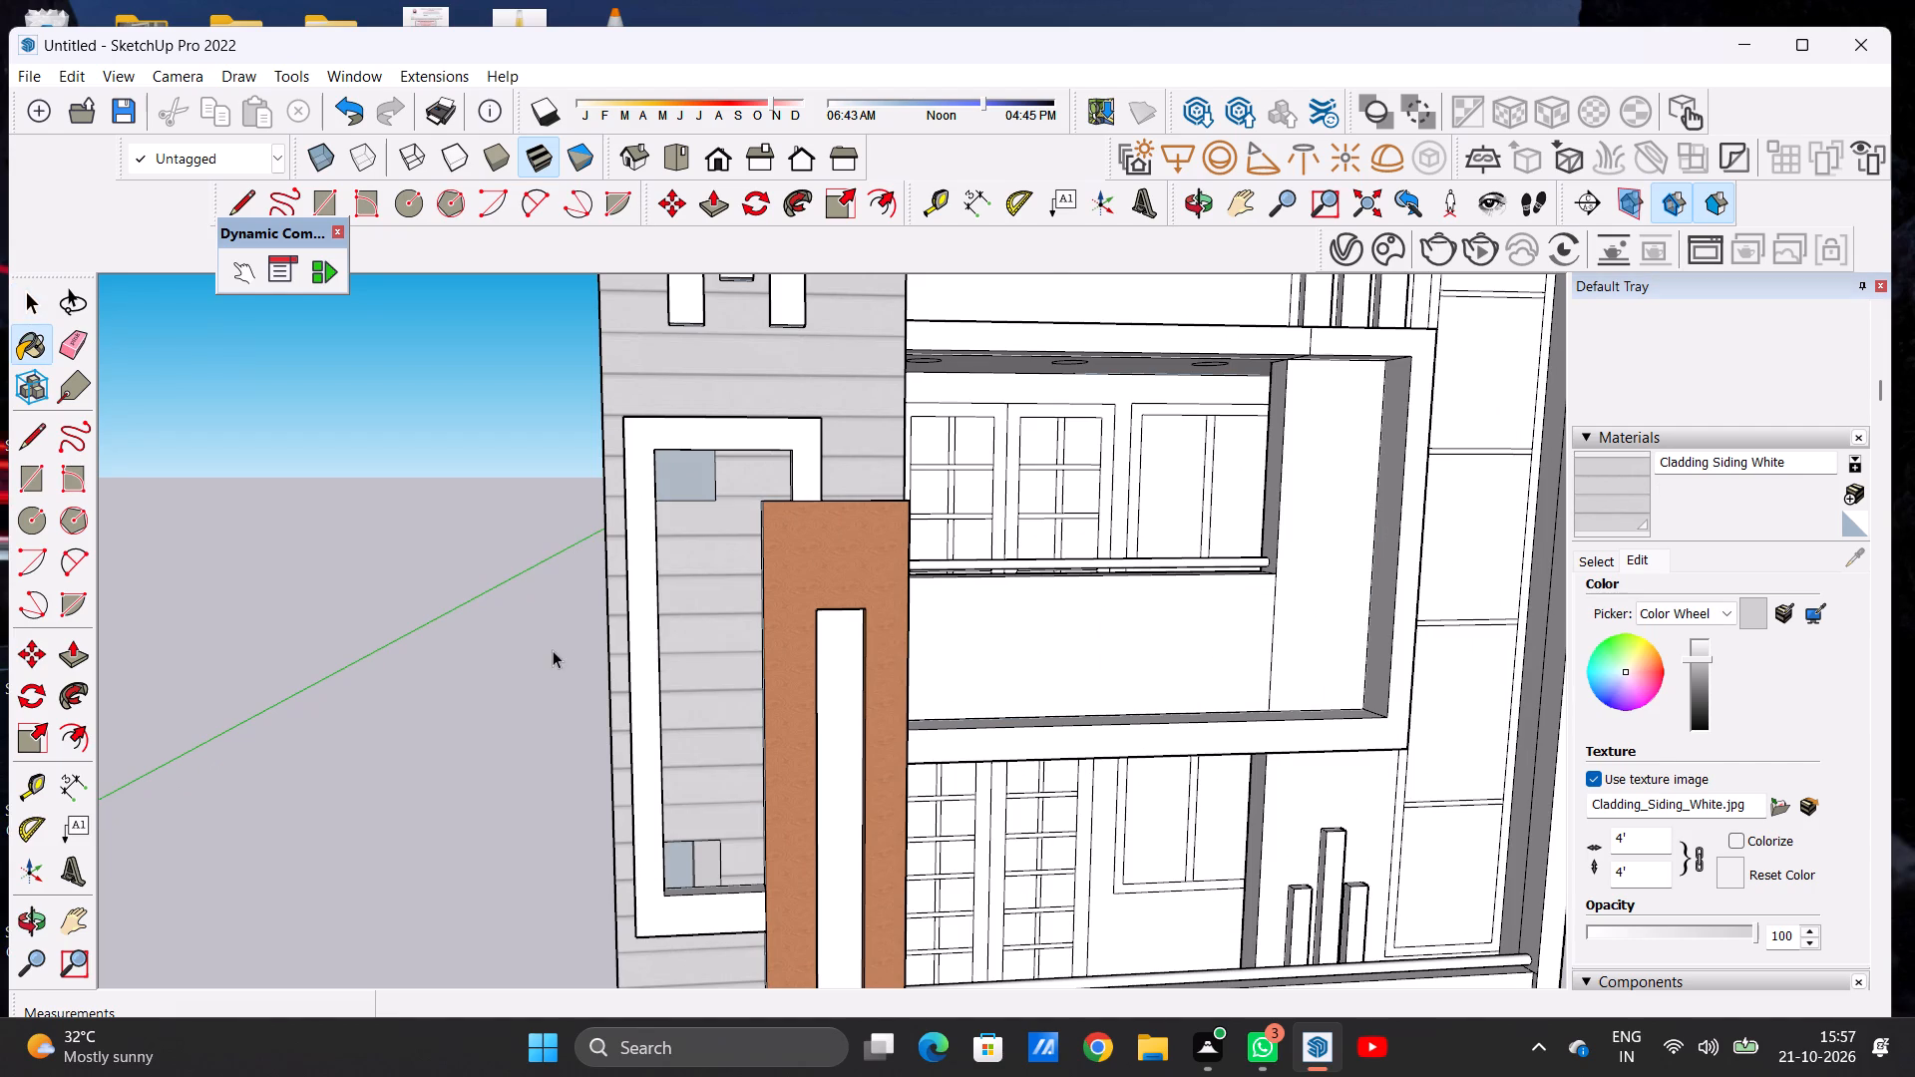
scroll(565, 644, "down", 15)
middle_click_drag(622, 623, 513, 610)
middle_click_drag(513, 610, 550, 610)
middle_click_drag(593, 610, 643, 610)
middle_click_drag(653, 610, 674, 610)
middle_click(674, 610)
scroll(647, 691, "down", 7)
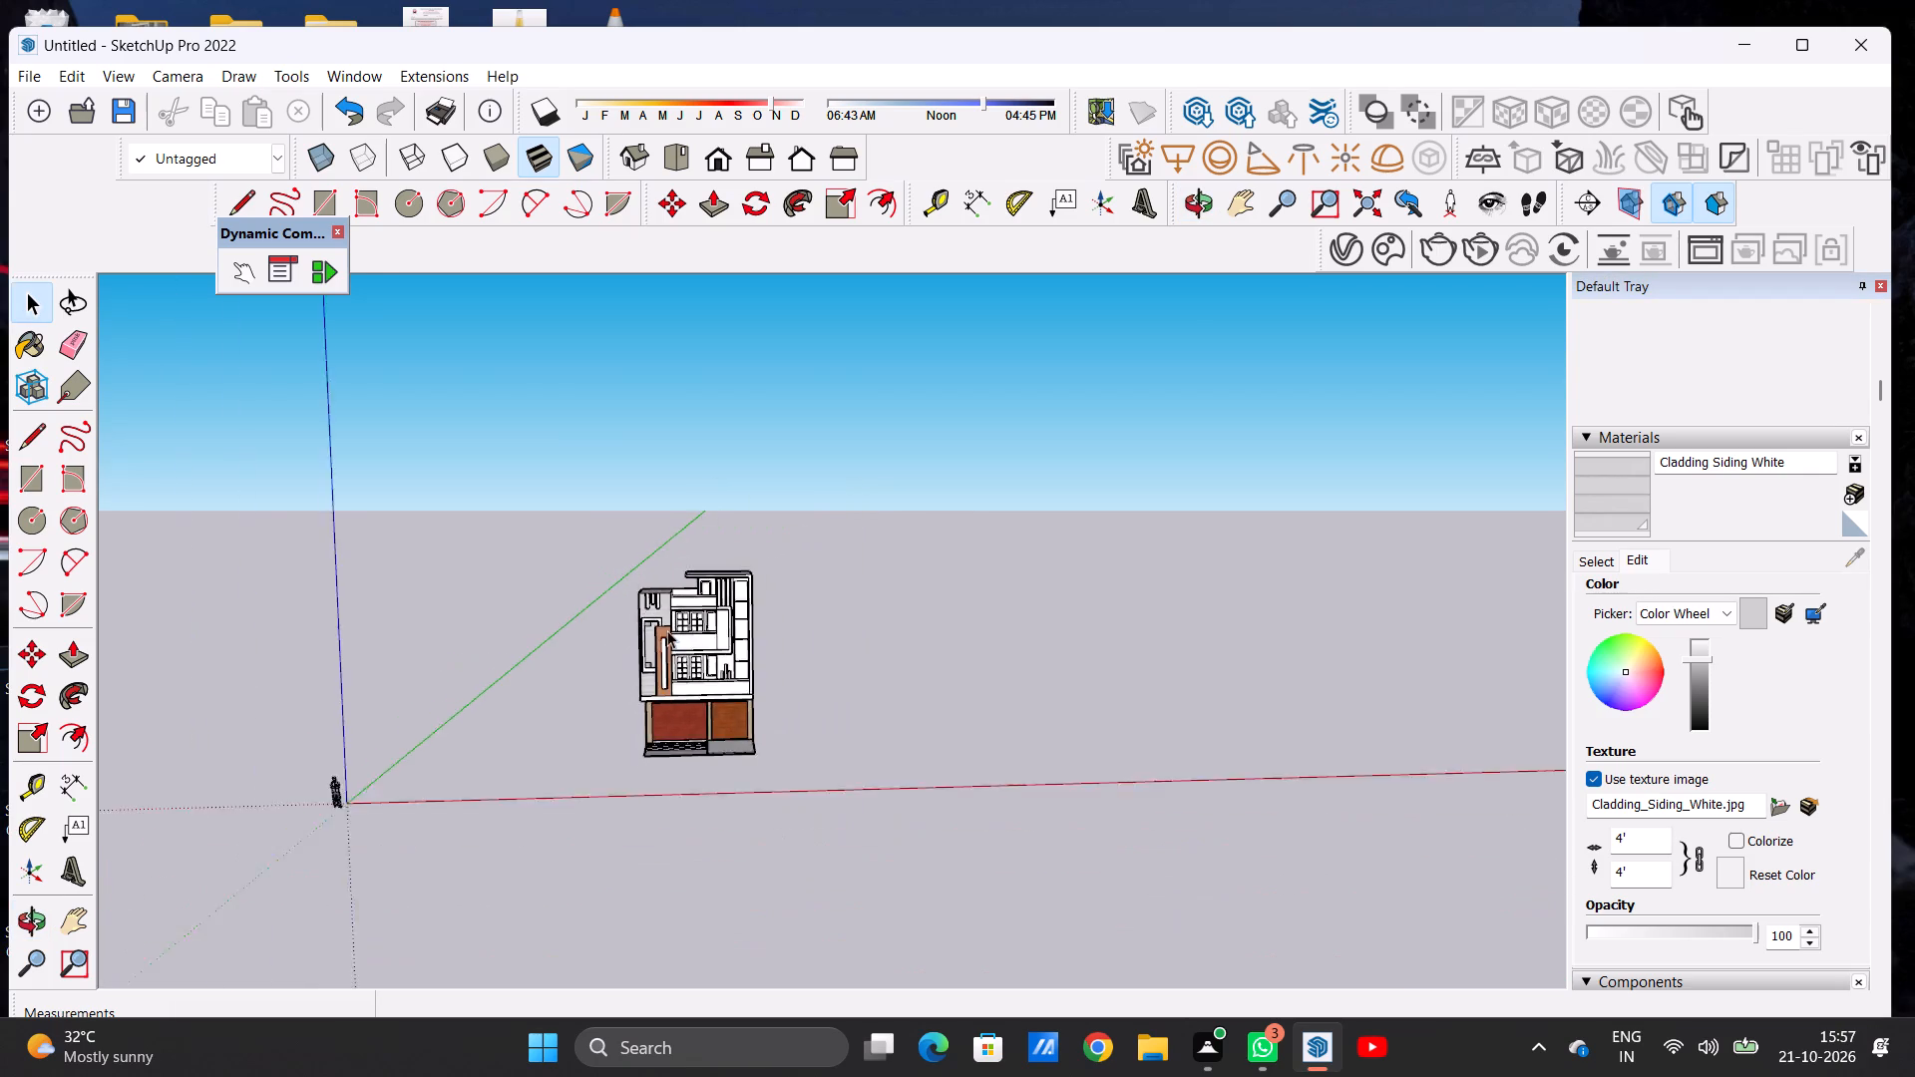
scroll(667, 630, "down", 2)
scroll(653, 693, "up", 1)
scroll(653, 693, "down", 1)
scroll(653, 693, "up", 4)
scroll(733, 651, "up", 10)
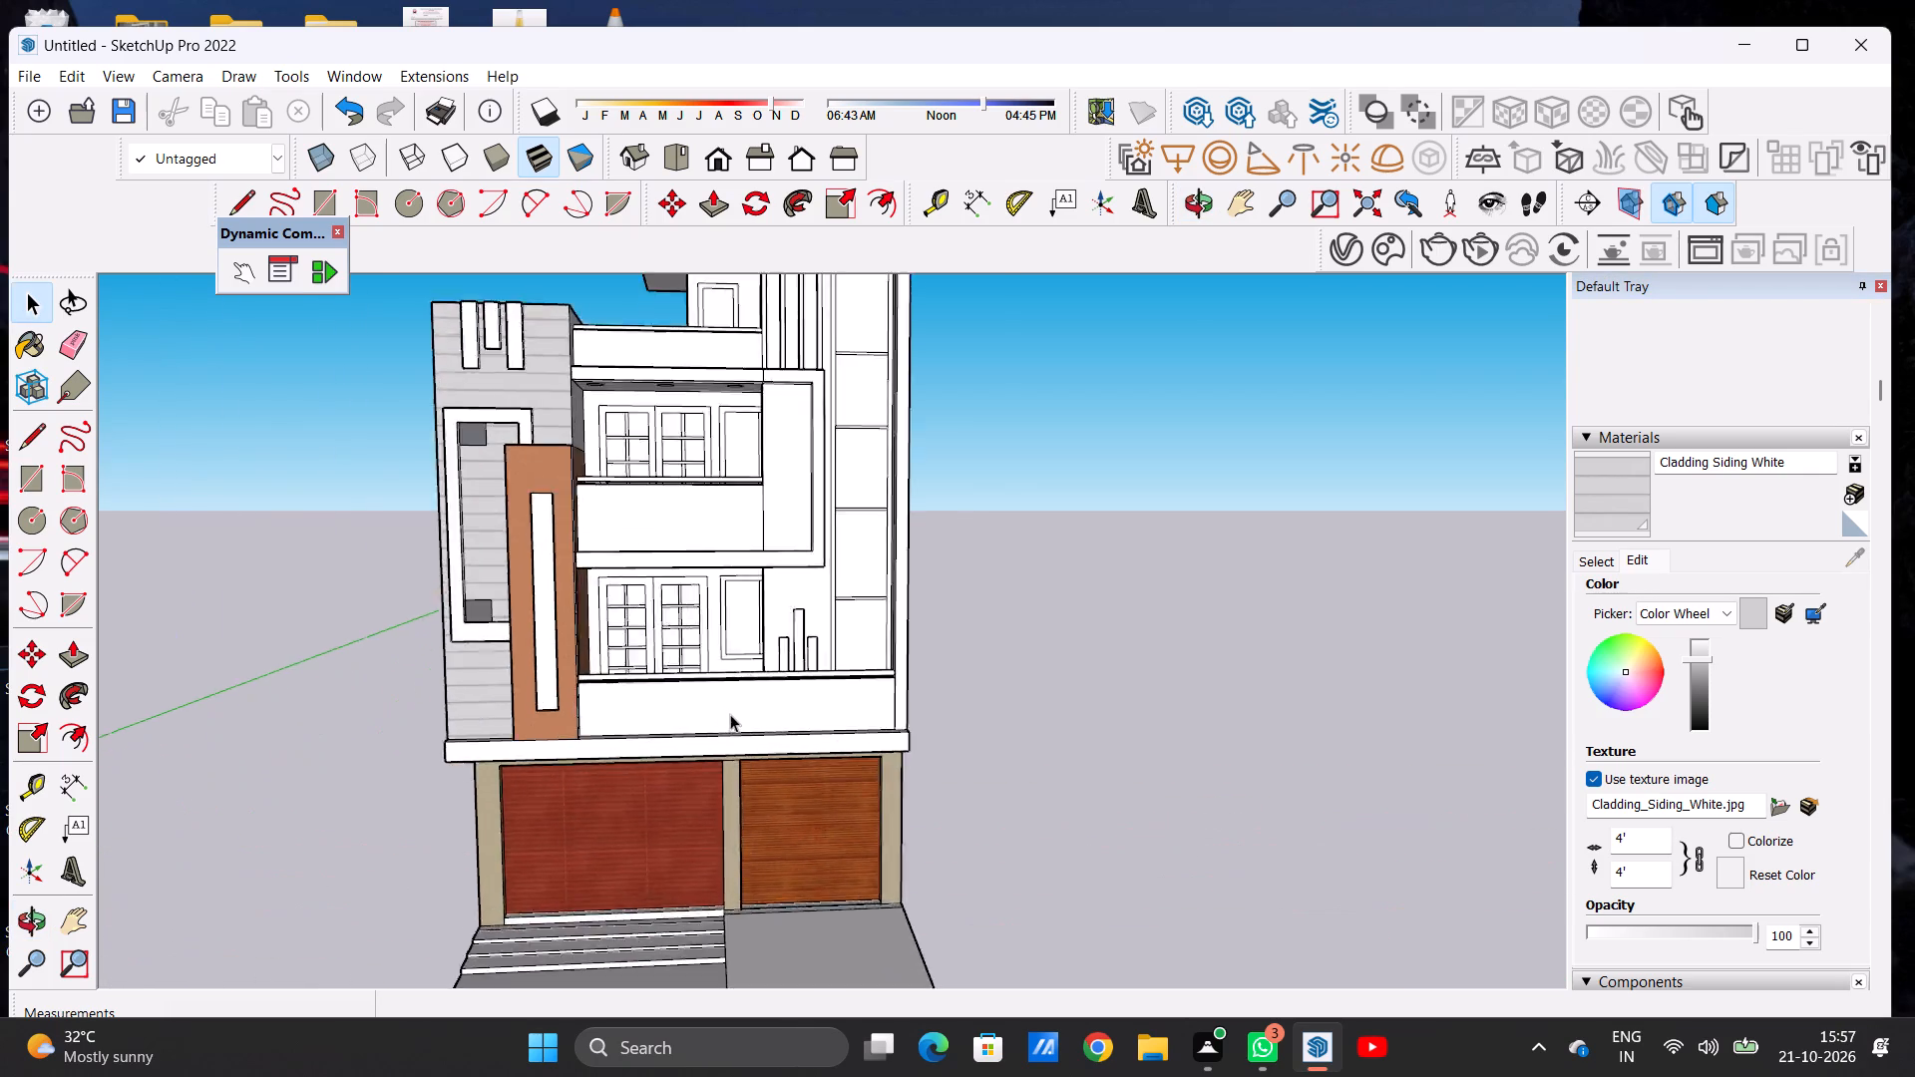
scroll(730, 714, "up", 4)
middle_click_drag(731, 730, 719, 712)
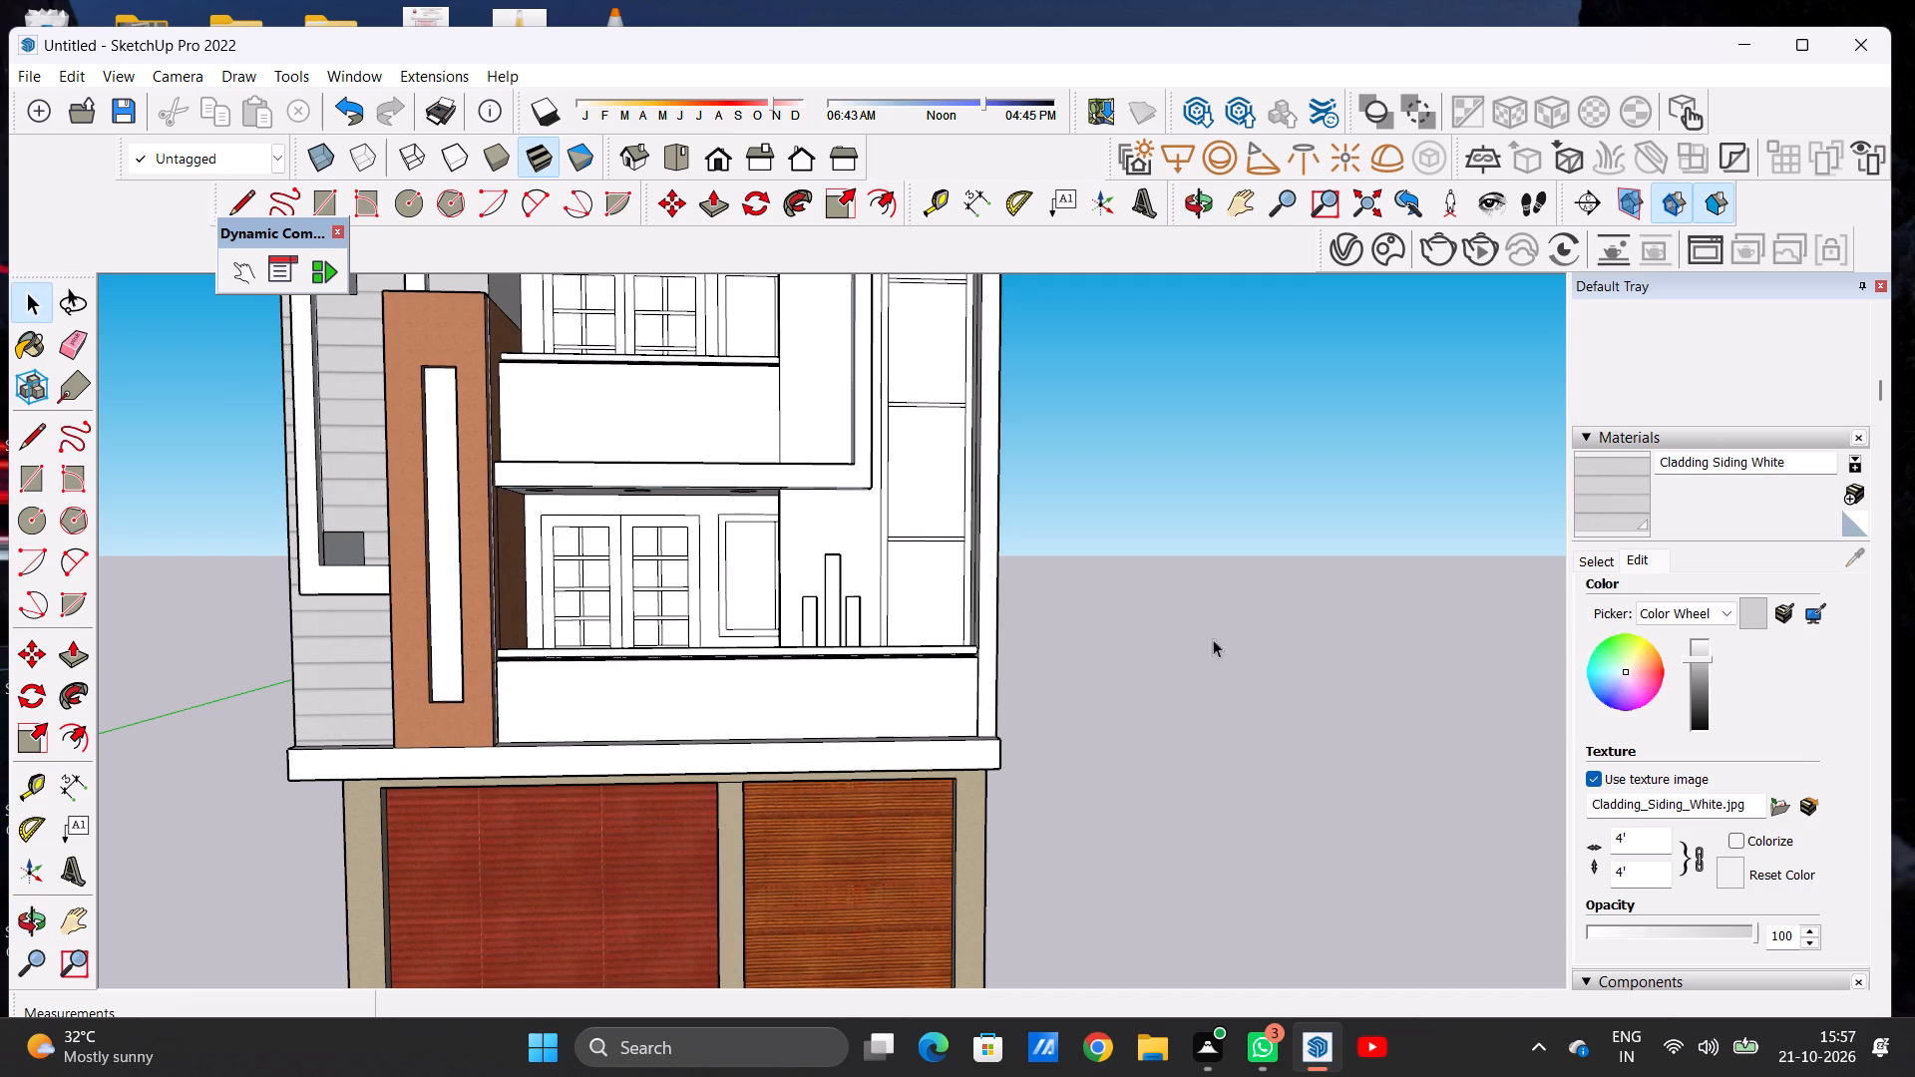
Look through the Patterns material collection for a facade finish.
left_click(1585, 561)
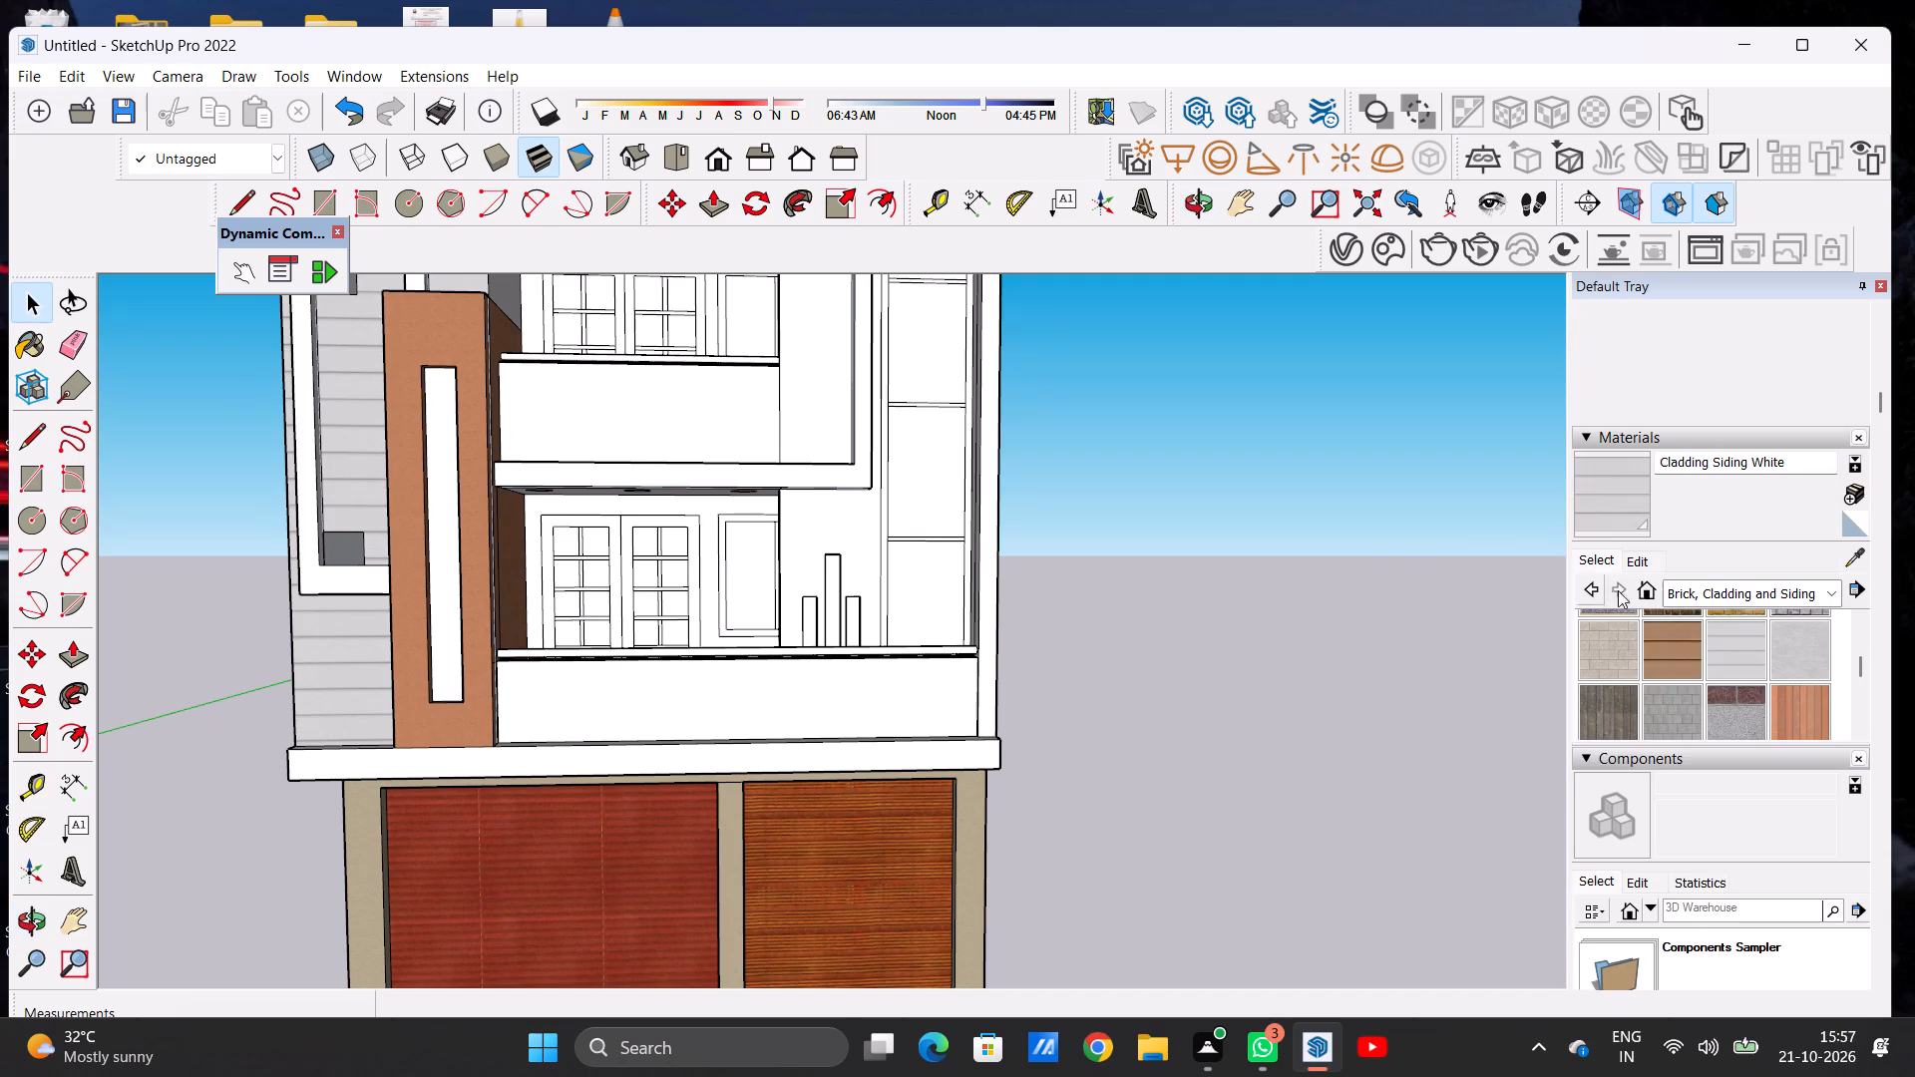
left_click(1698, 586)
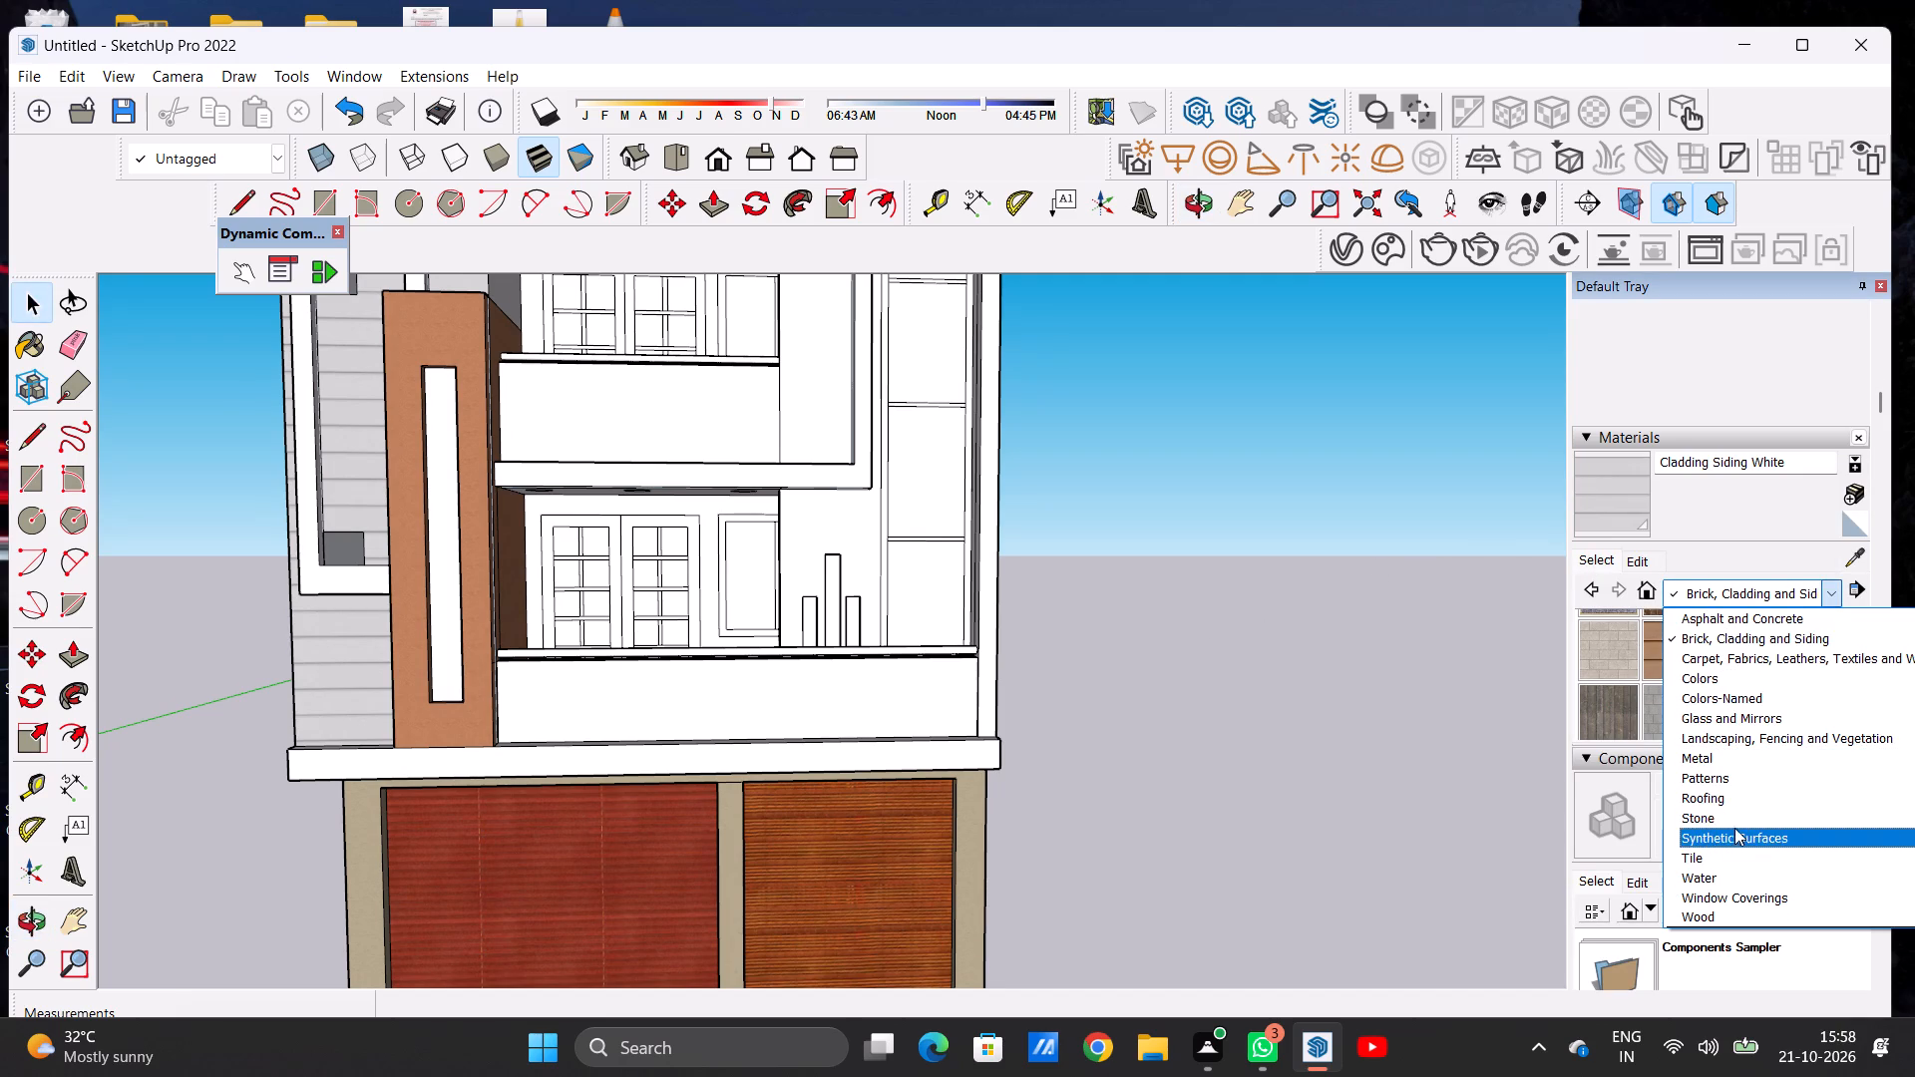
left_click(1728, 768)
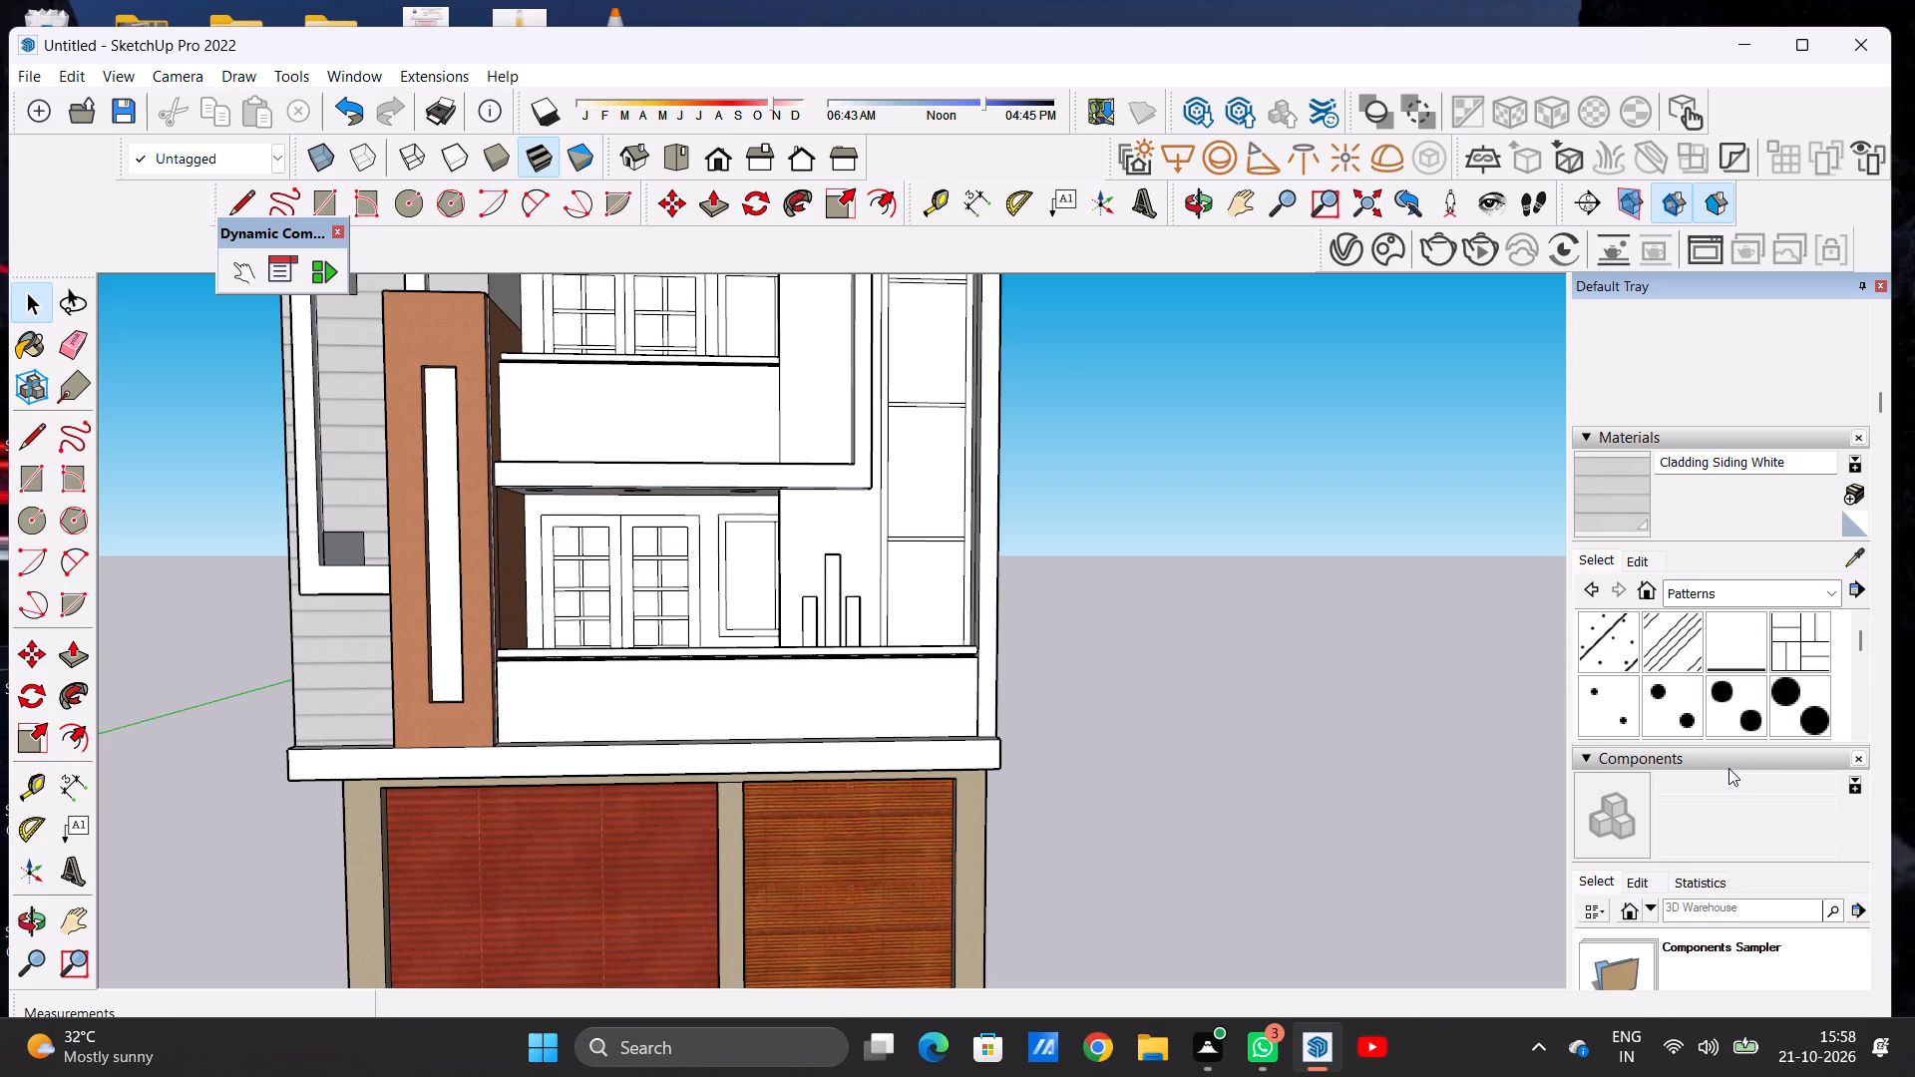
scroll(1684, 692, "down", 2)
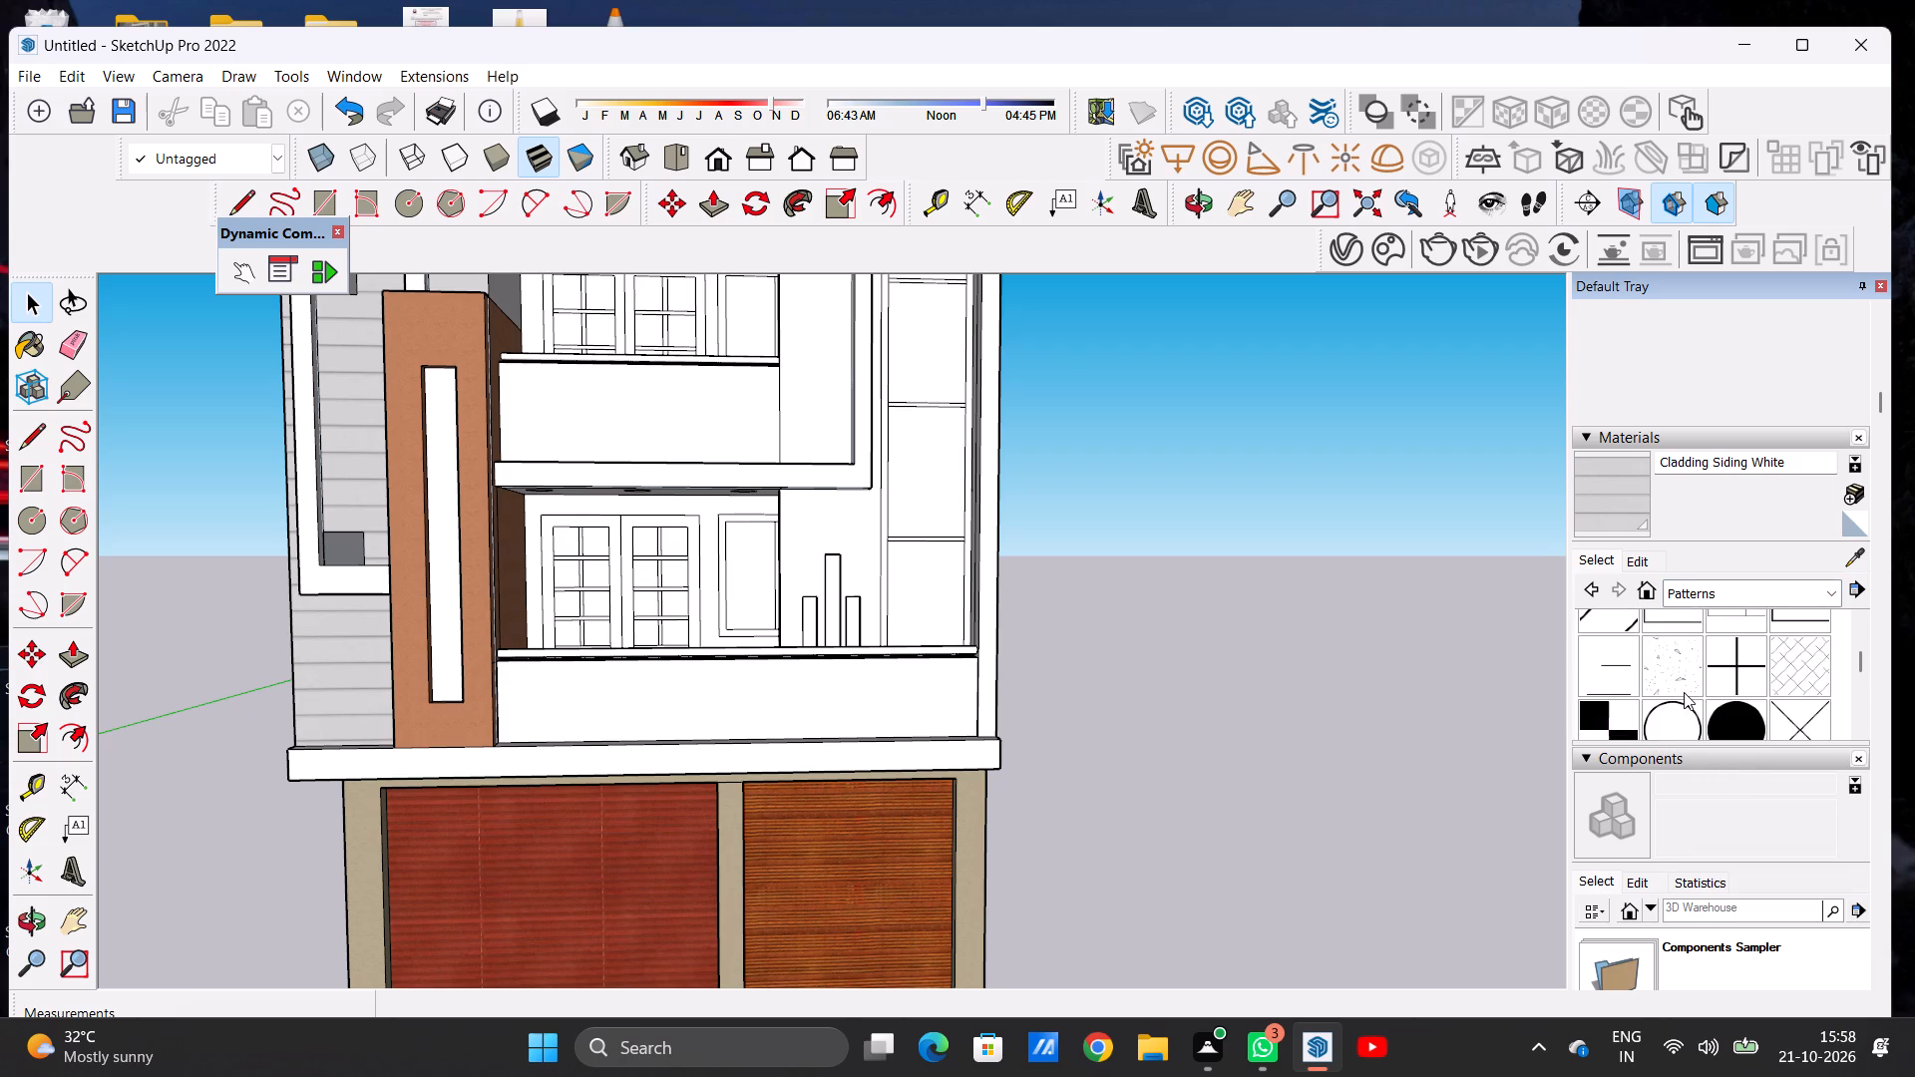
scroll(1684, 692, "down", 2)
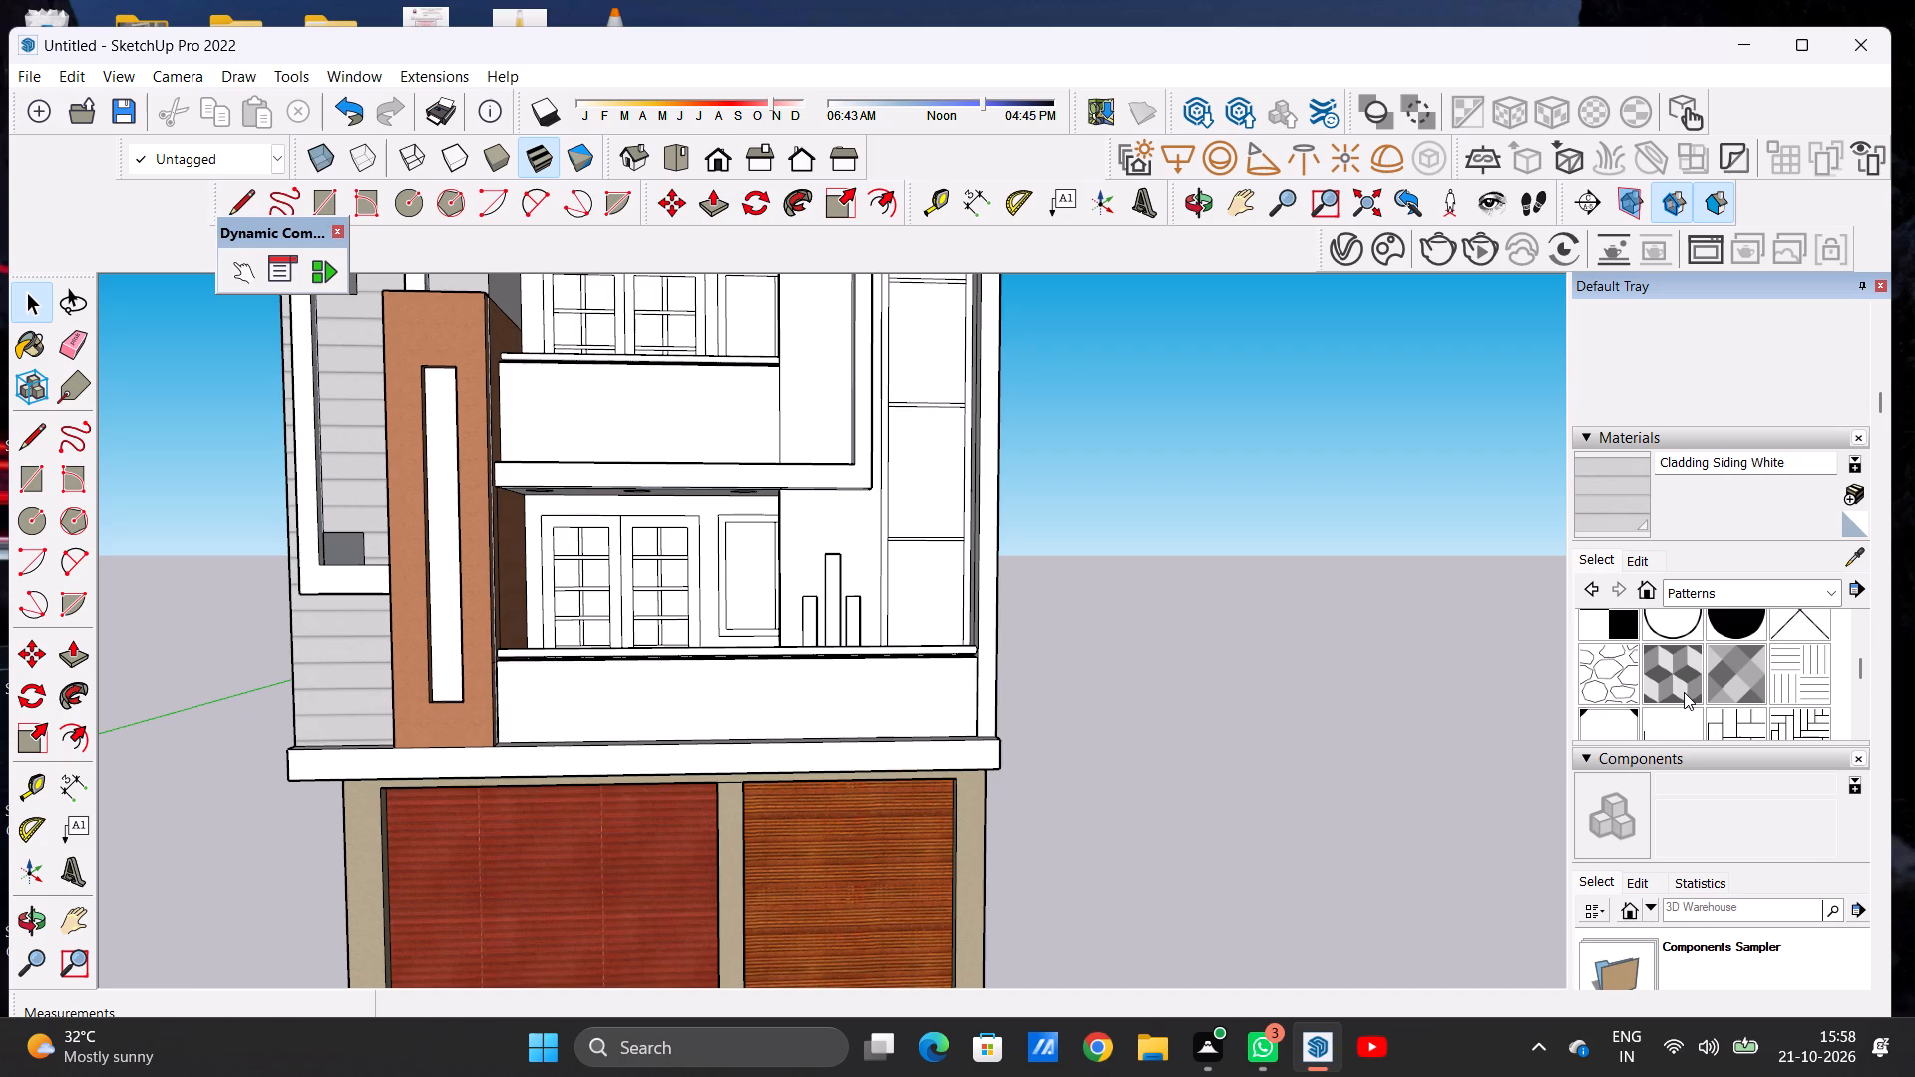
scroll(1684, 692, "down", 3)
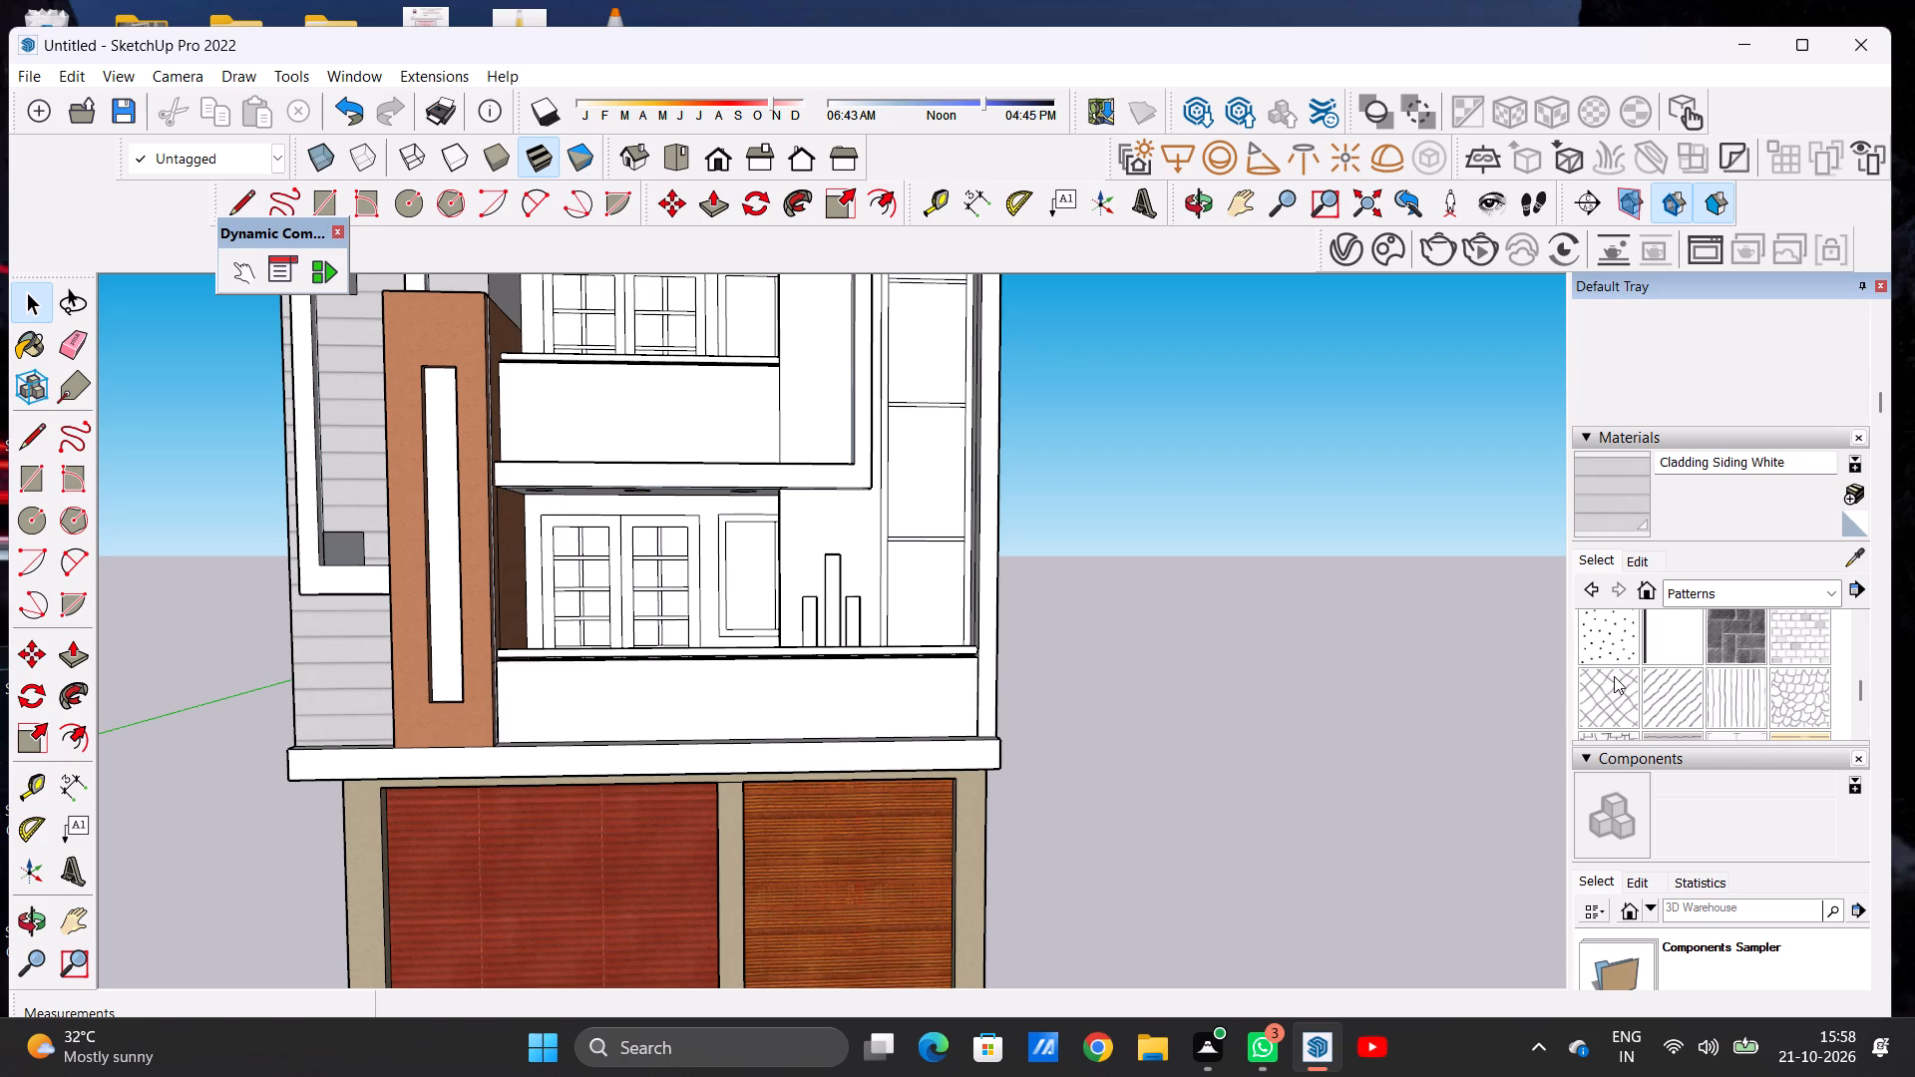
scroll(1614, 676, "down", 2)
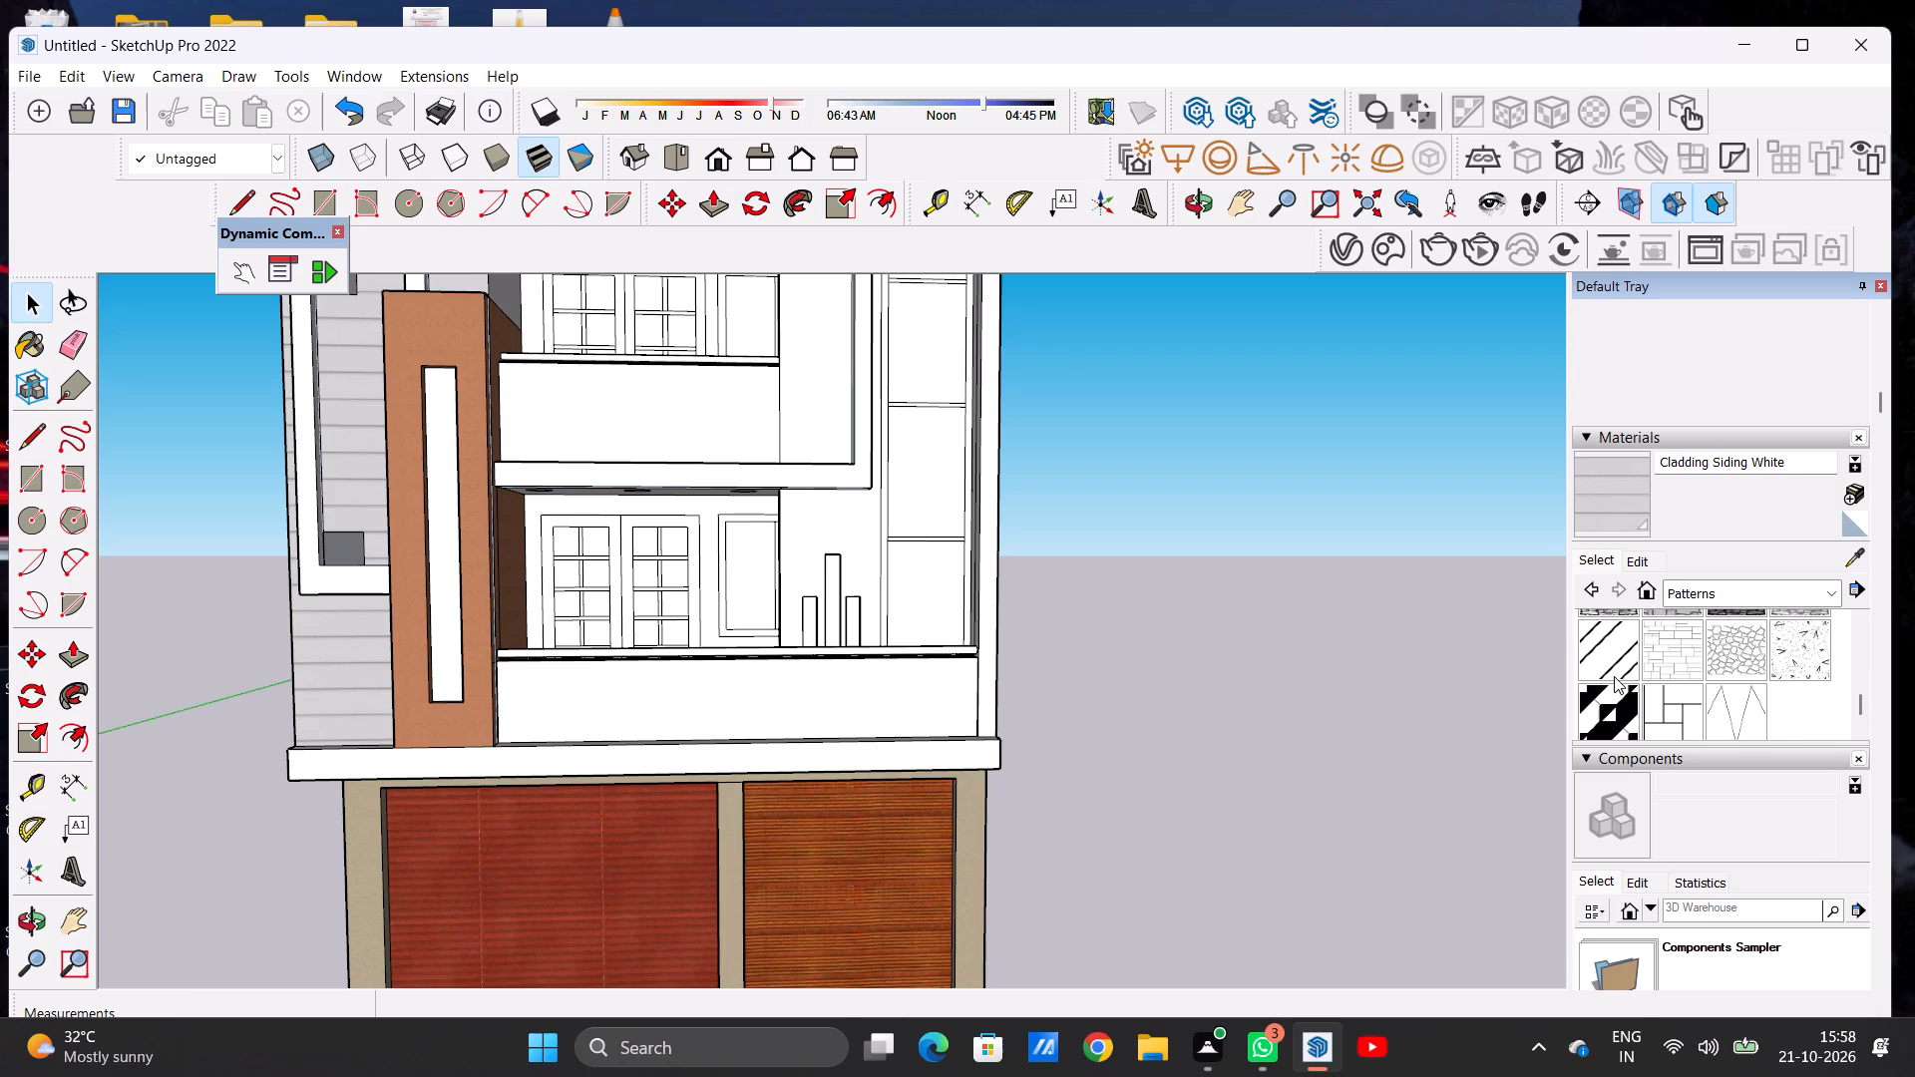
scroll(1614, 676, "down", 1)
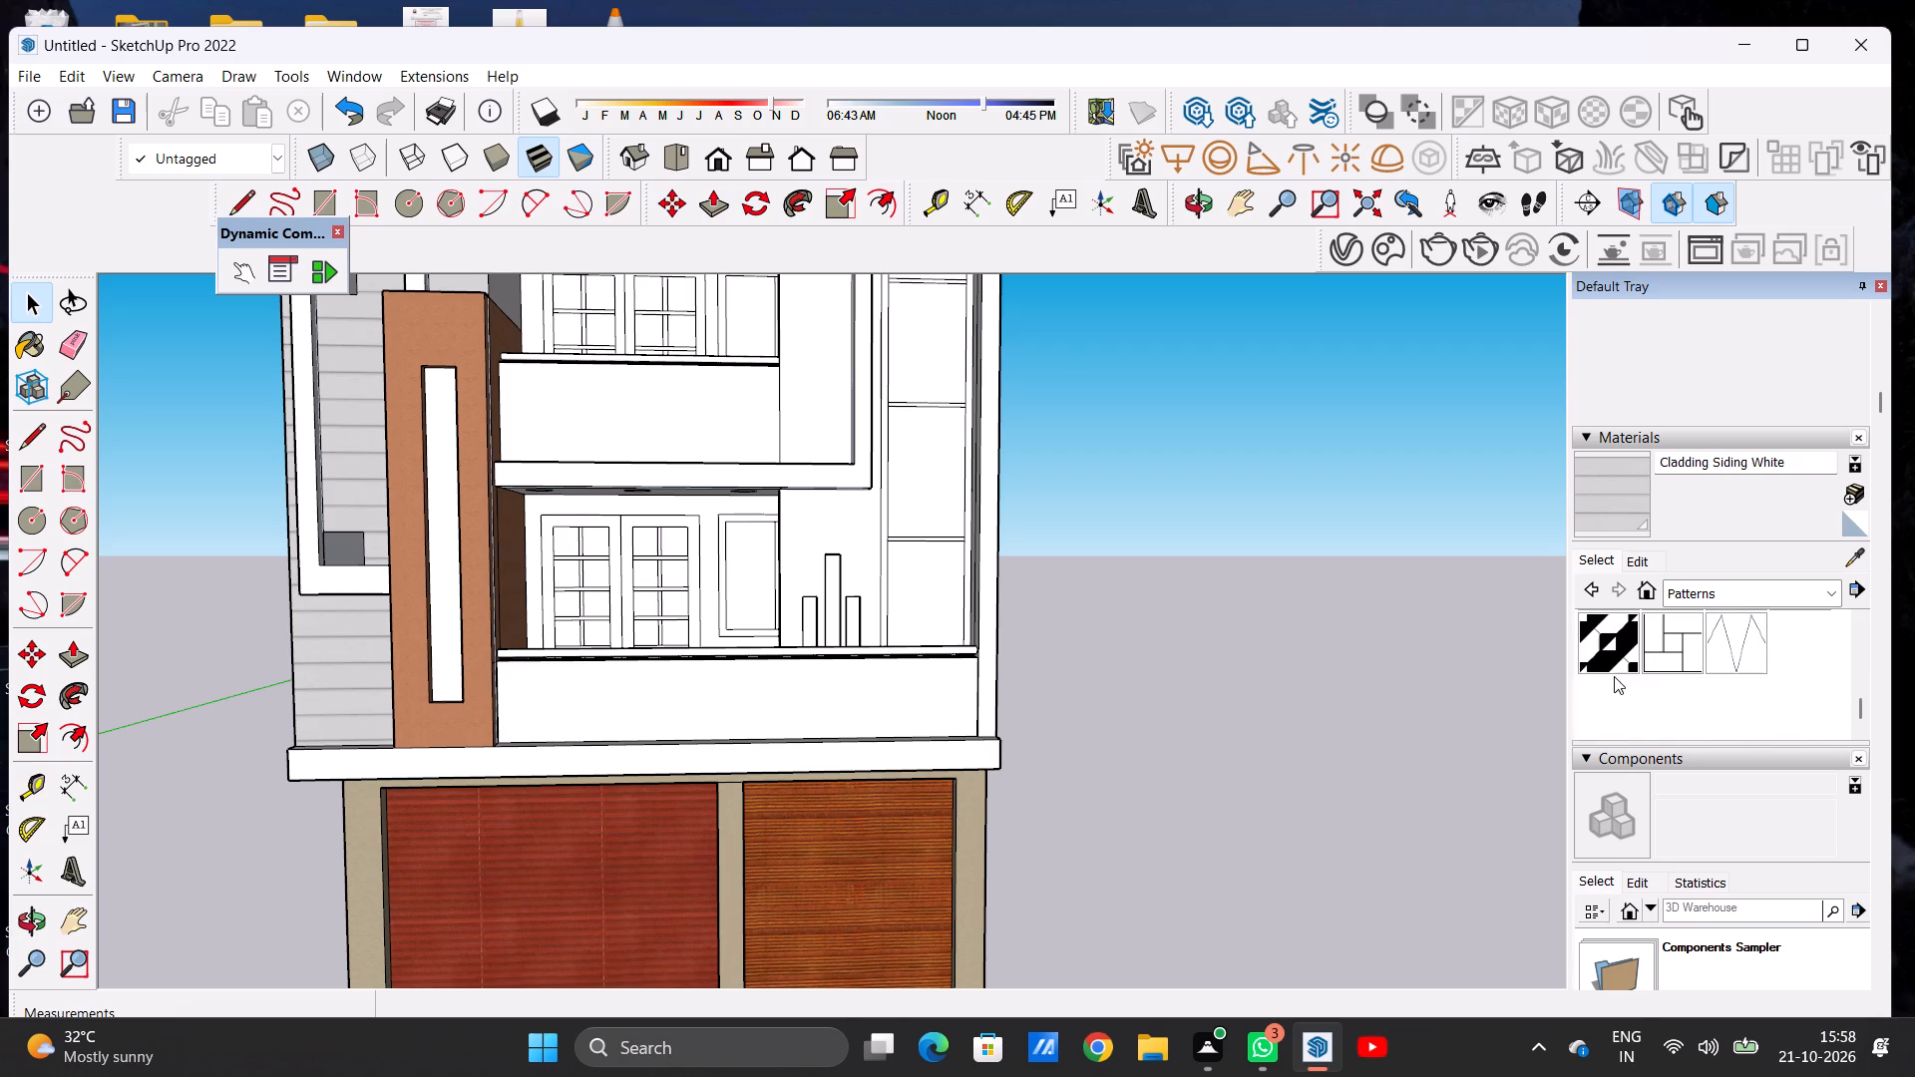
scroll(1614, 676, "up", 11)
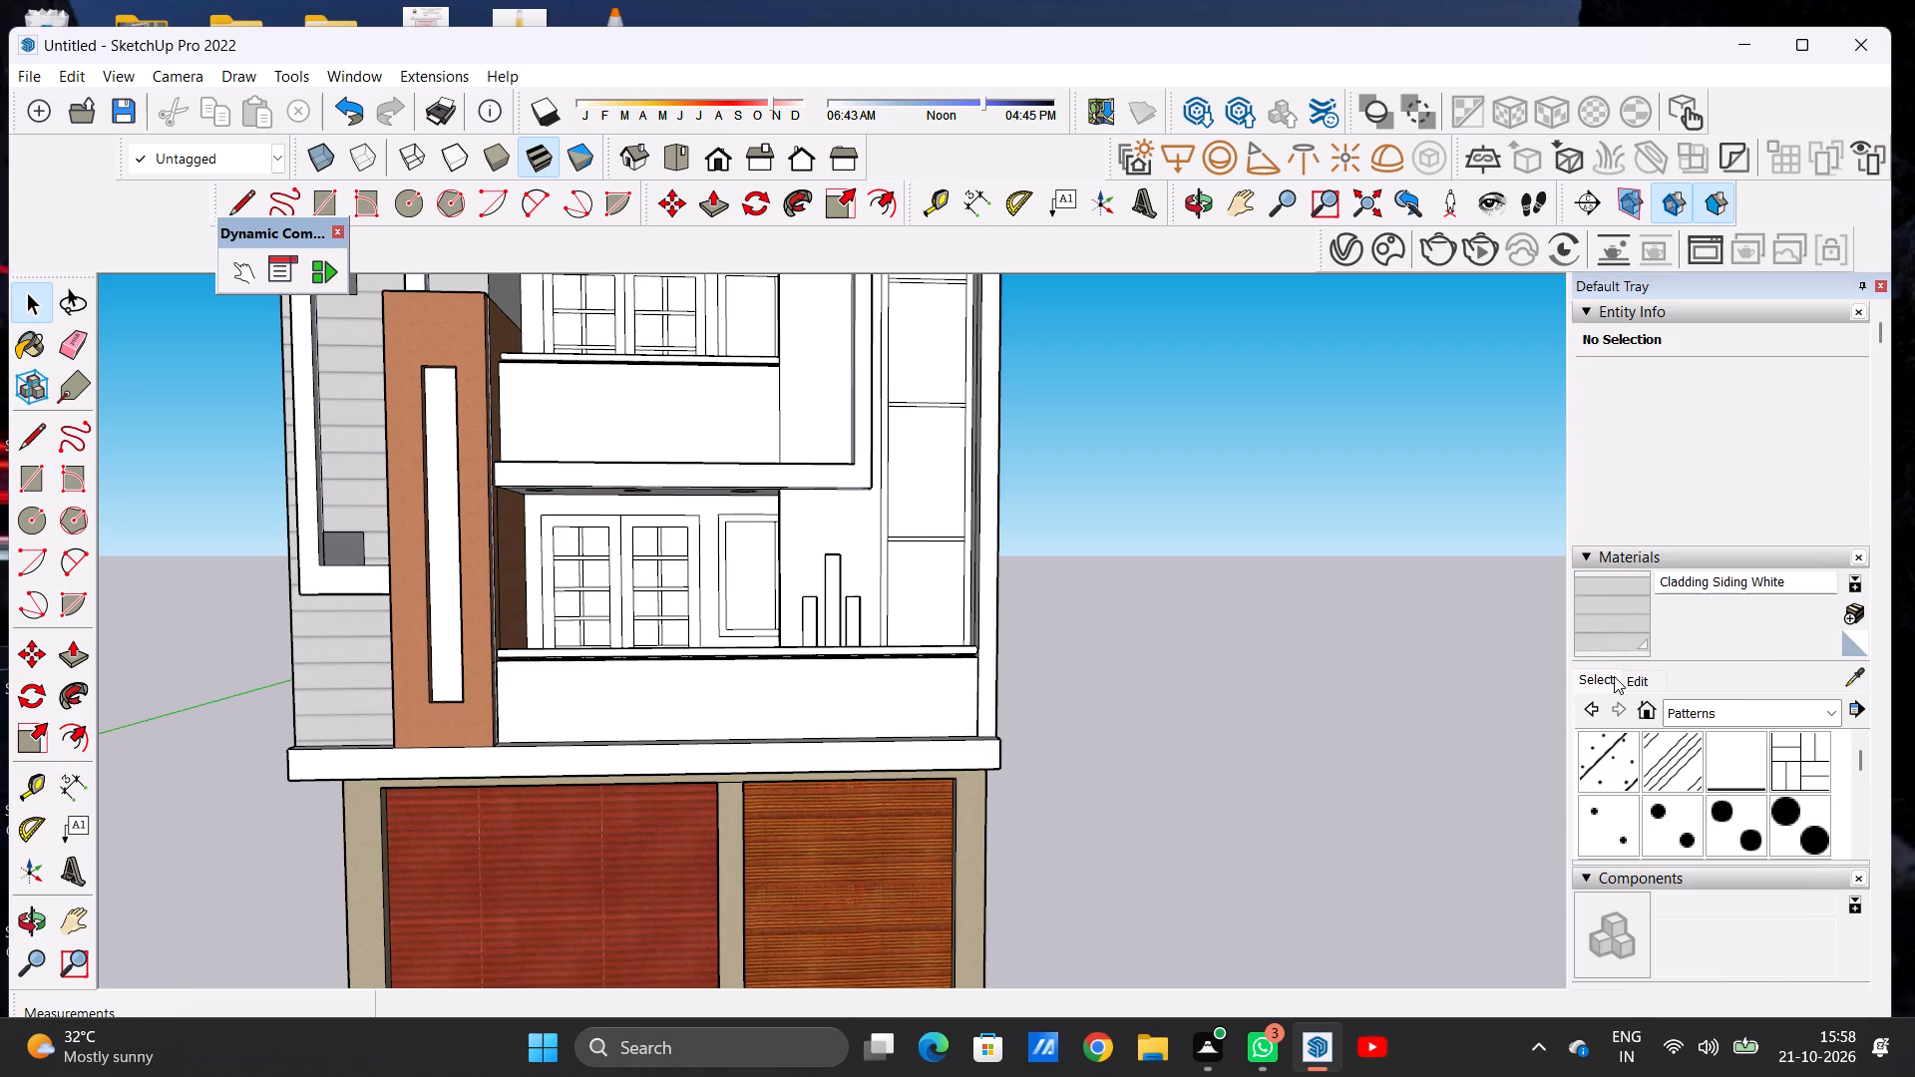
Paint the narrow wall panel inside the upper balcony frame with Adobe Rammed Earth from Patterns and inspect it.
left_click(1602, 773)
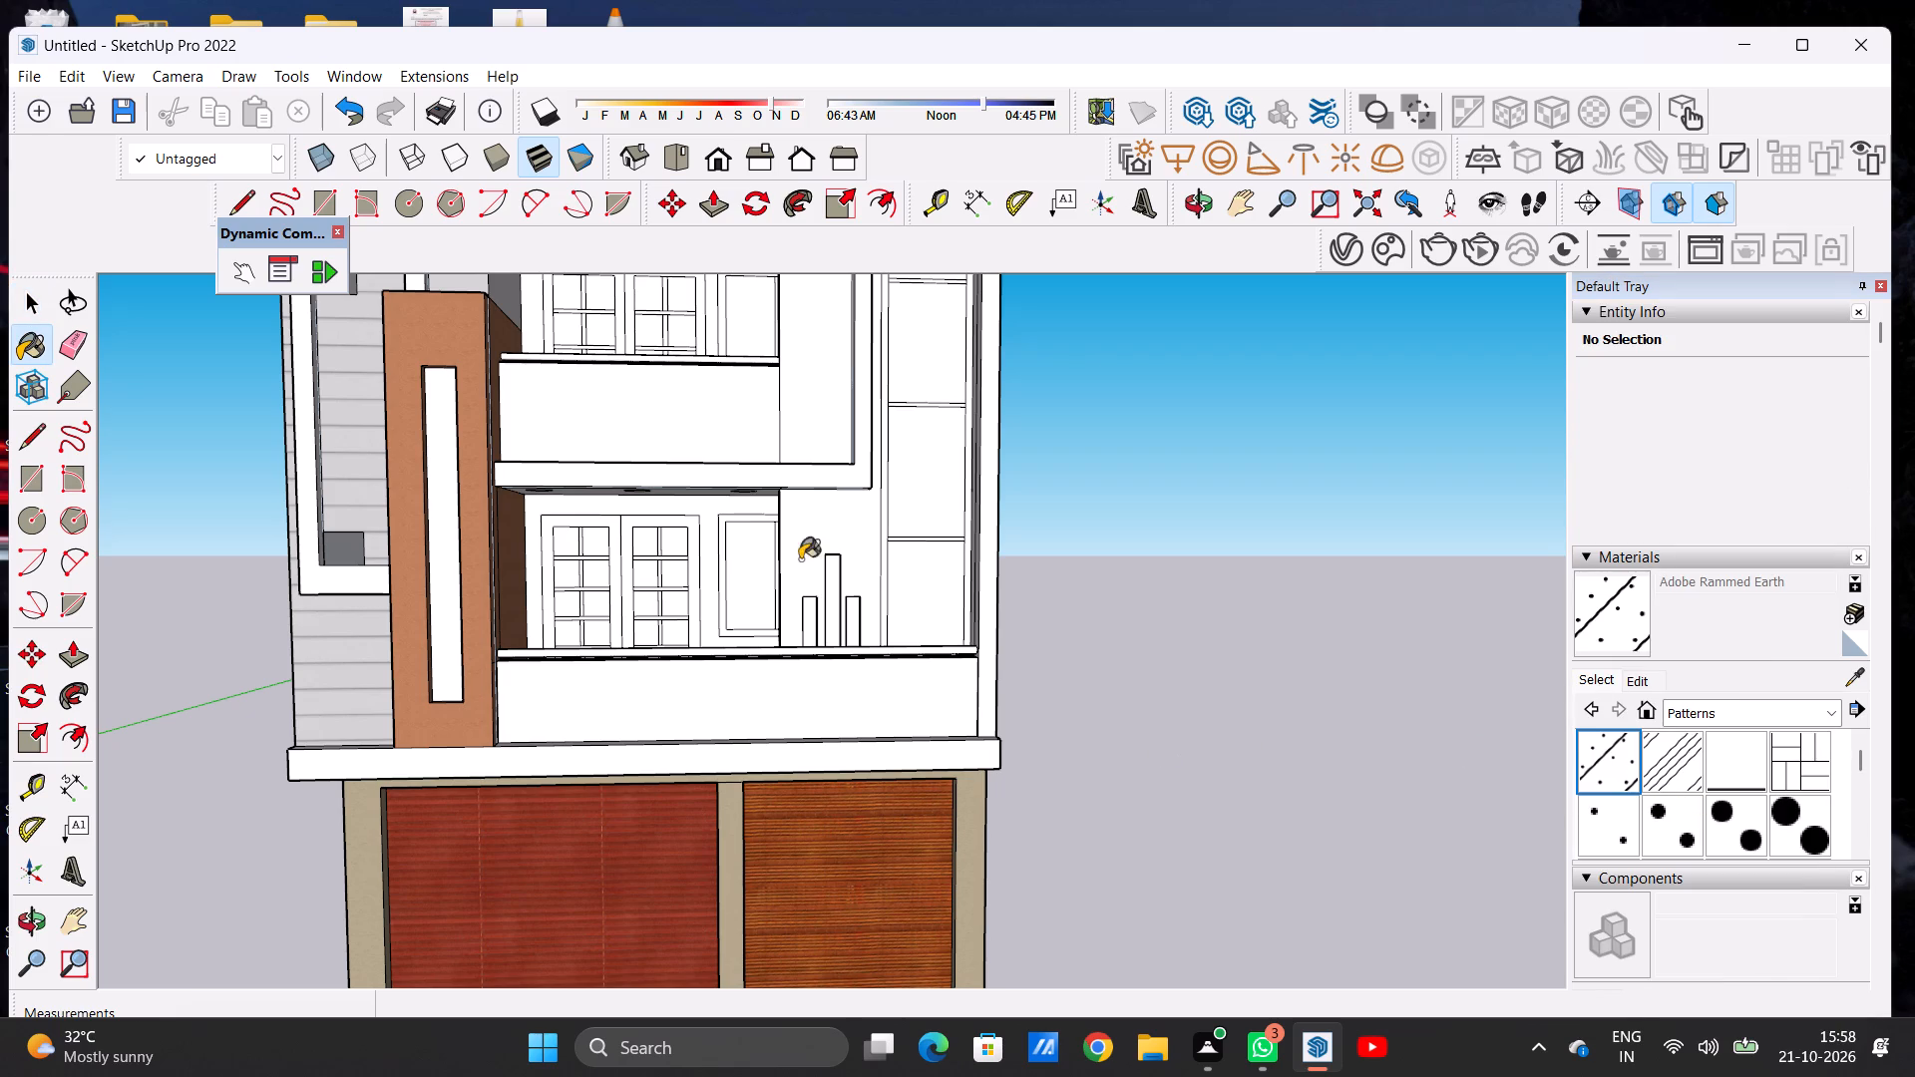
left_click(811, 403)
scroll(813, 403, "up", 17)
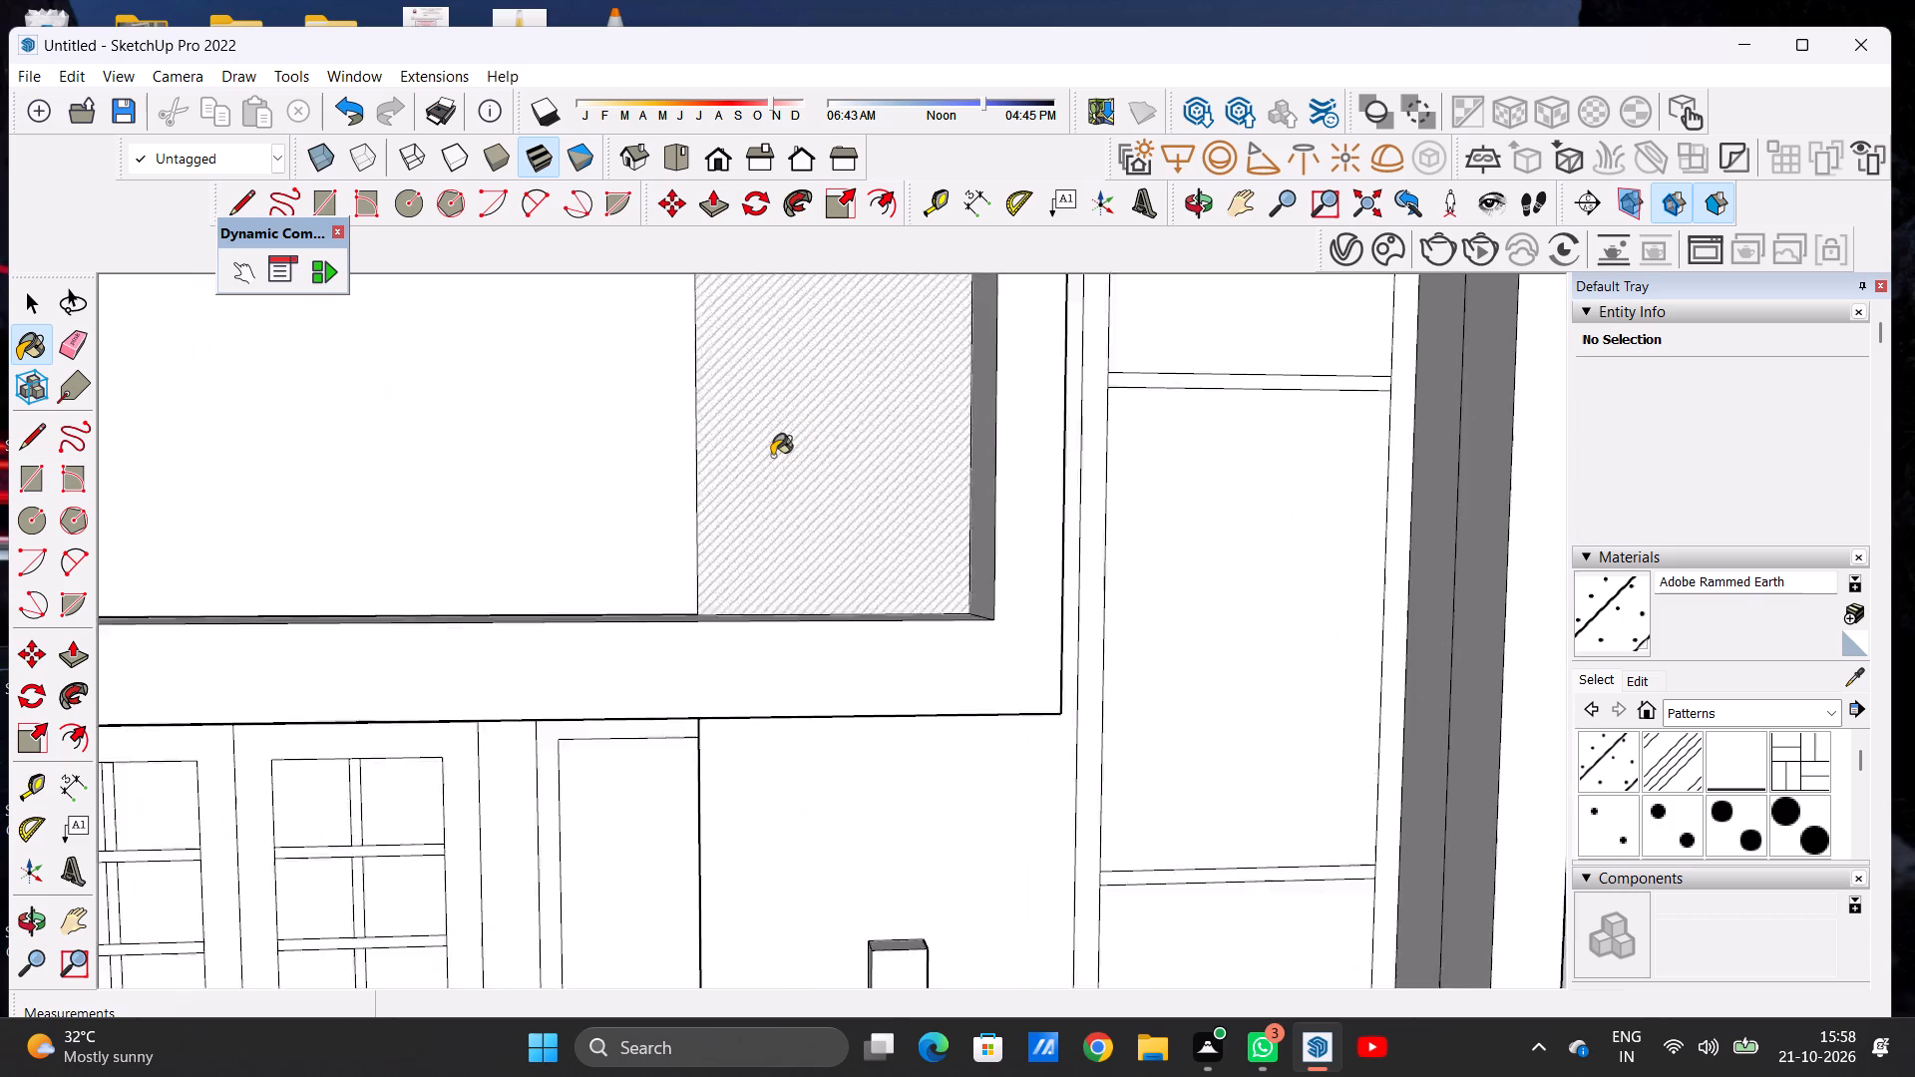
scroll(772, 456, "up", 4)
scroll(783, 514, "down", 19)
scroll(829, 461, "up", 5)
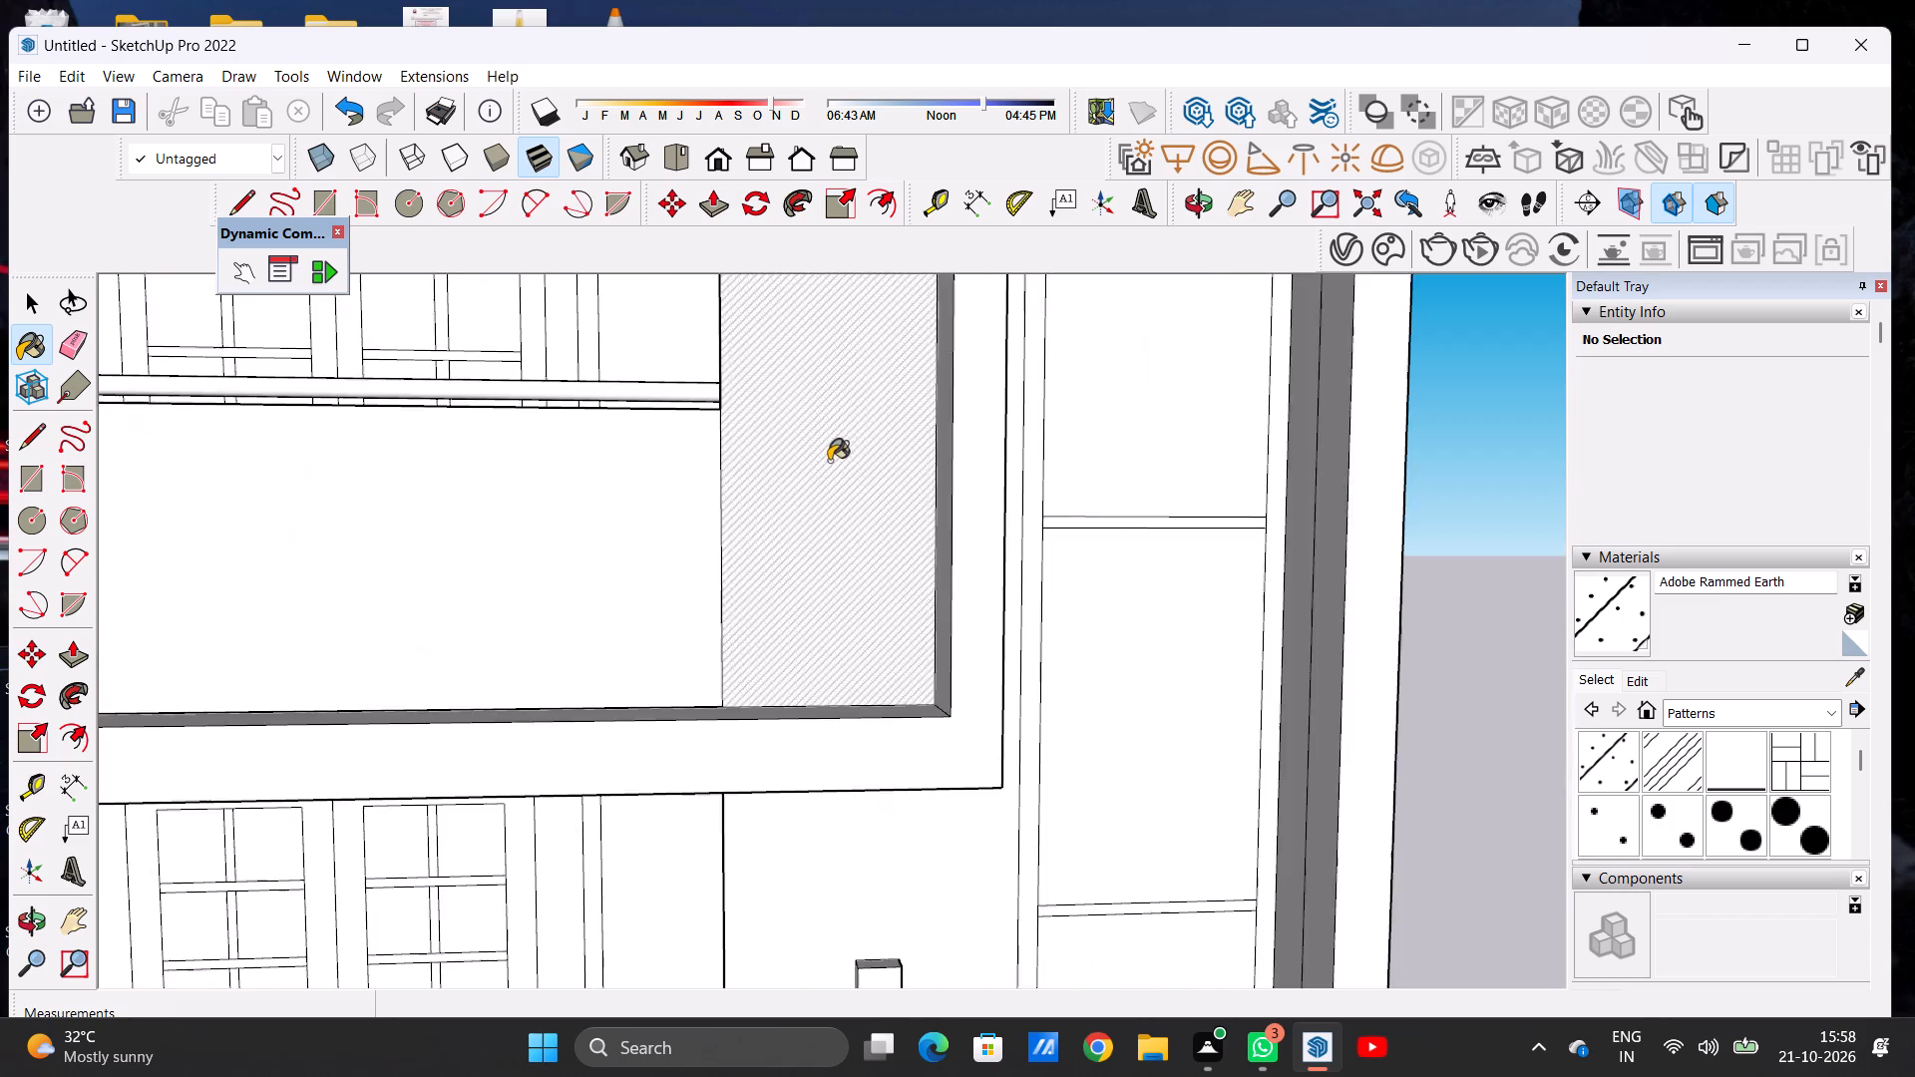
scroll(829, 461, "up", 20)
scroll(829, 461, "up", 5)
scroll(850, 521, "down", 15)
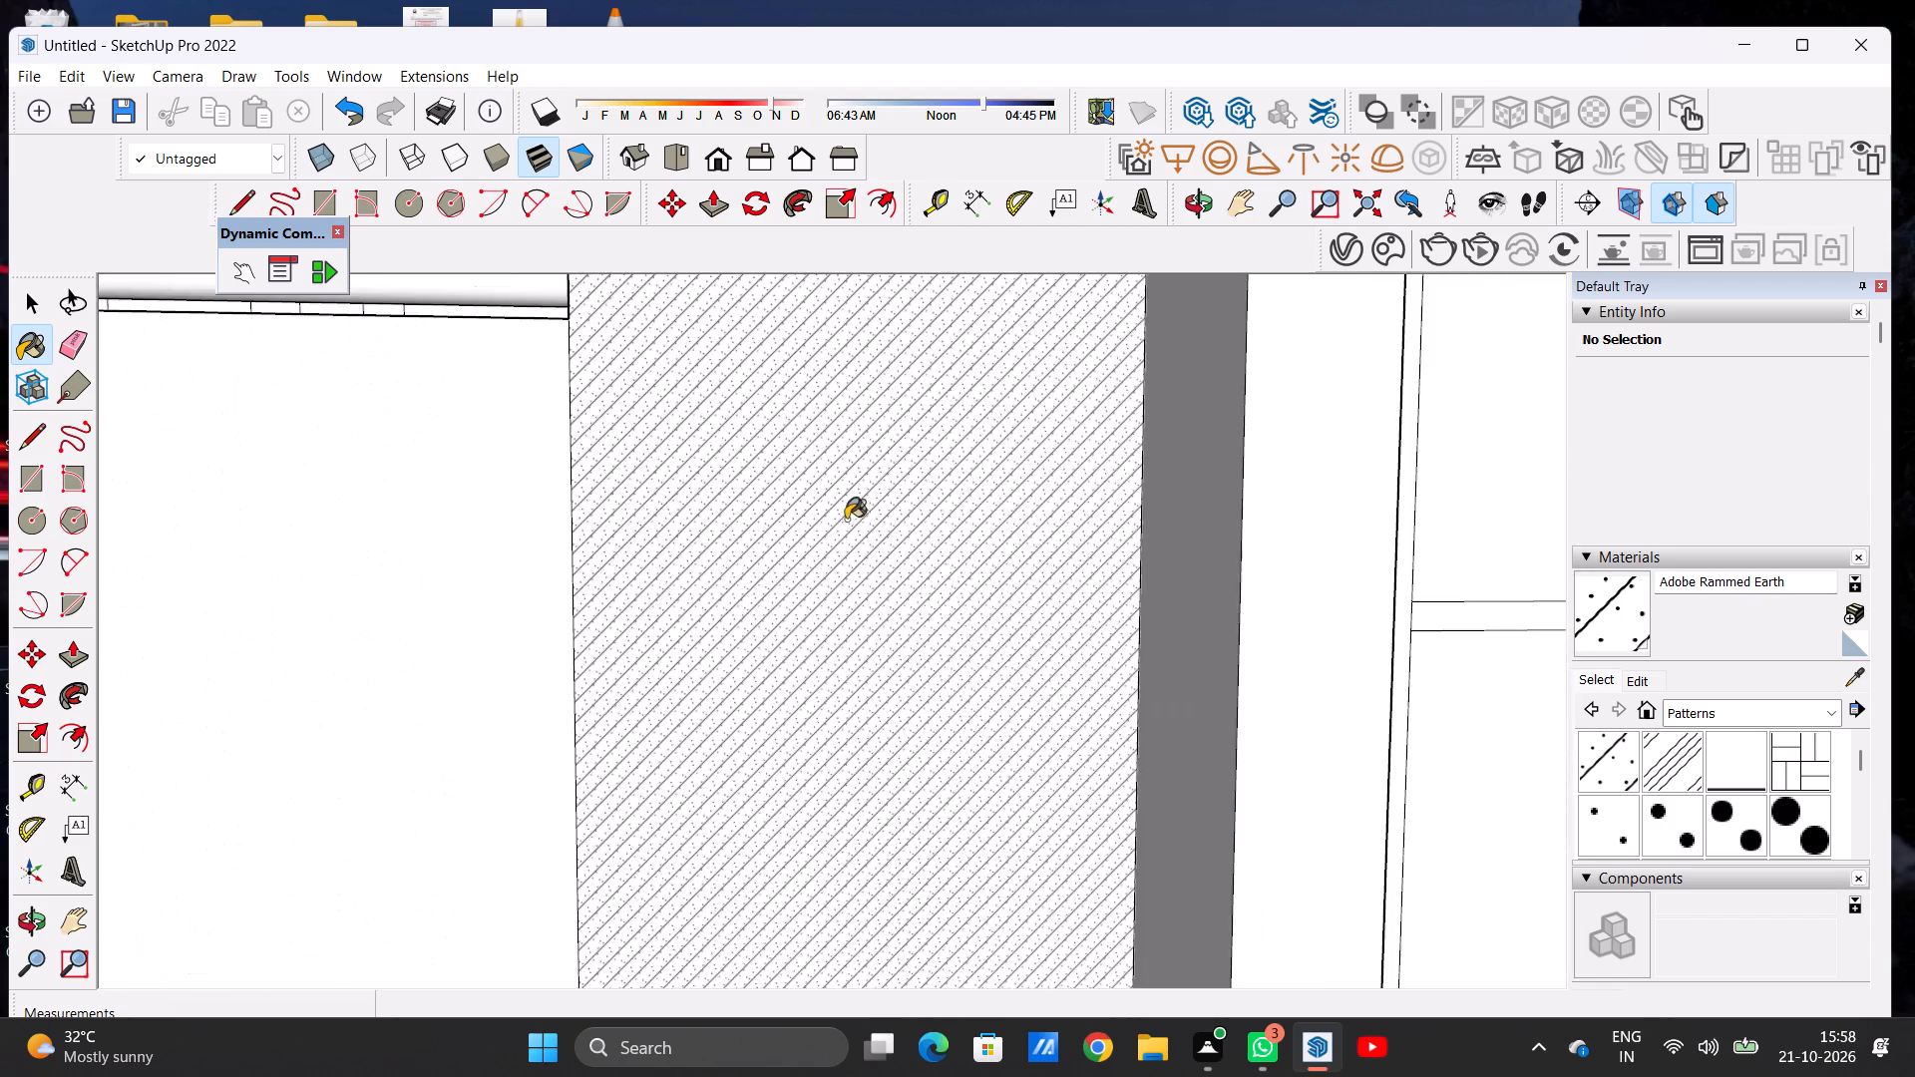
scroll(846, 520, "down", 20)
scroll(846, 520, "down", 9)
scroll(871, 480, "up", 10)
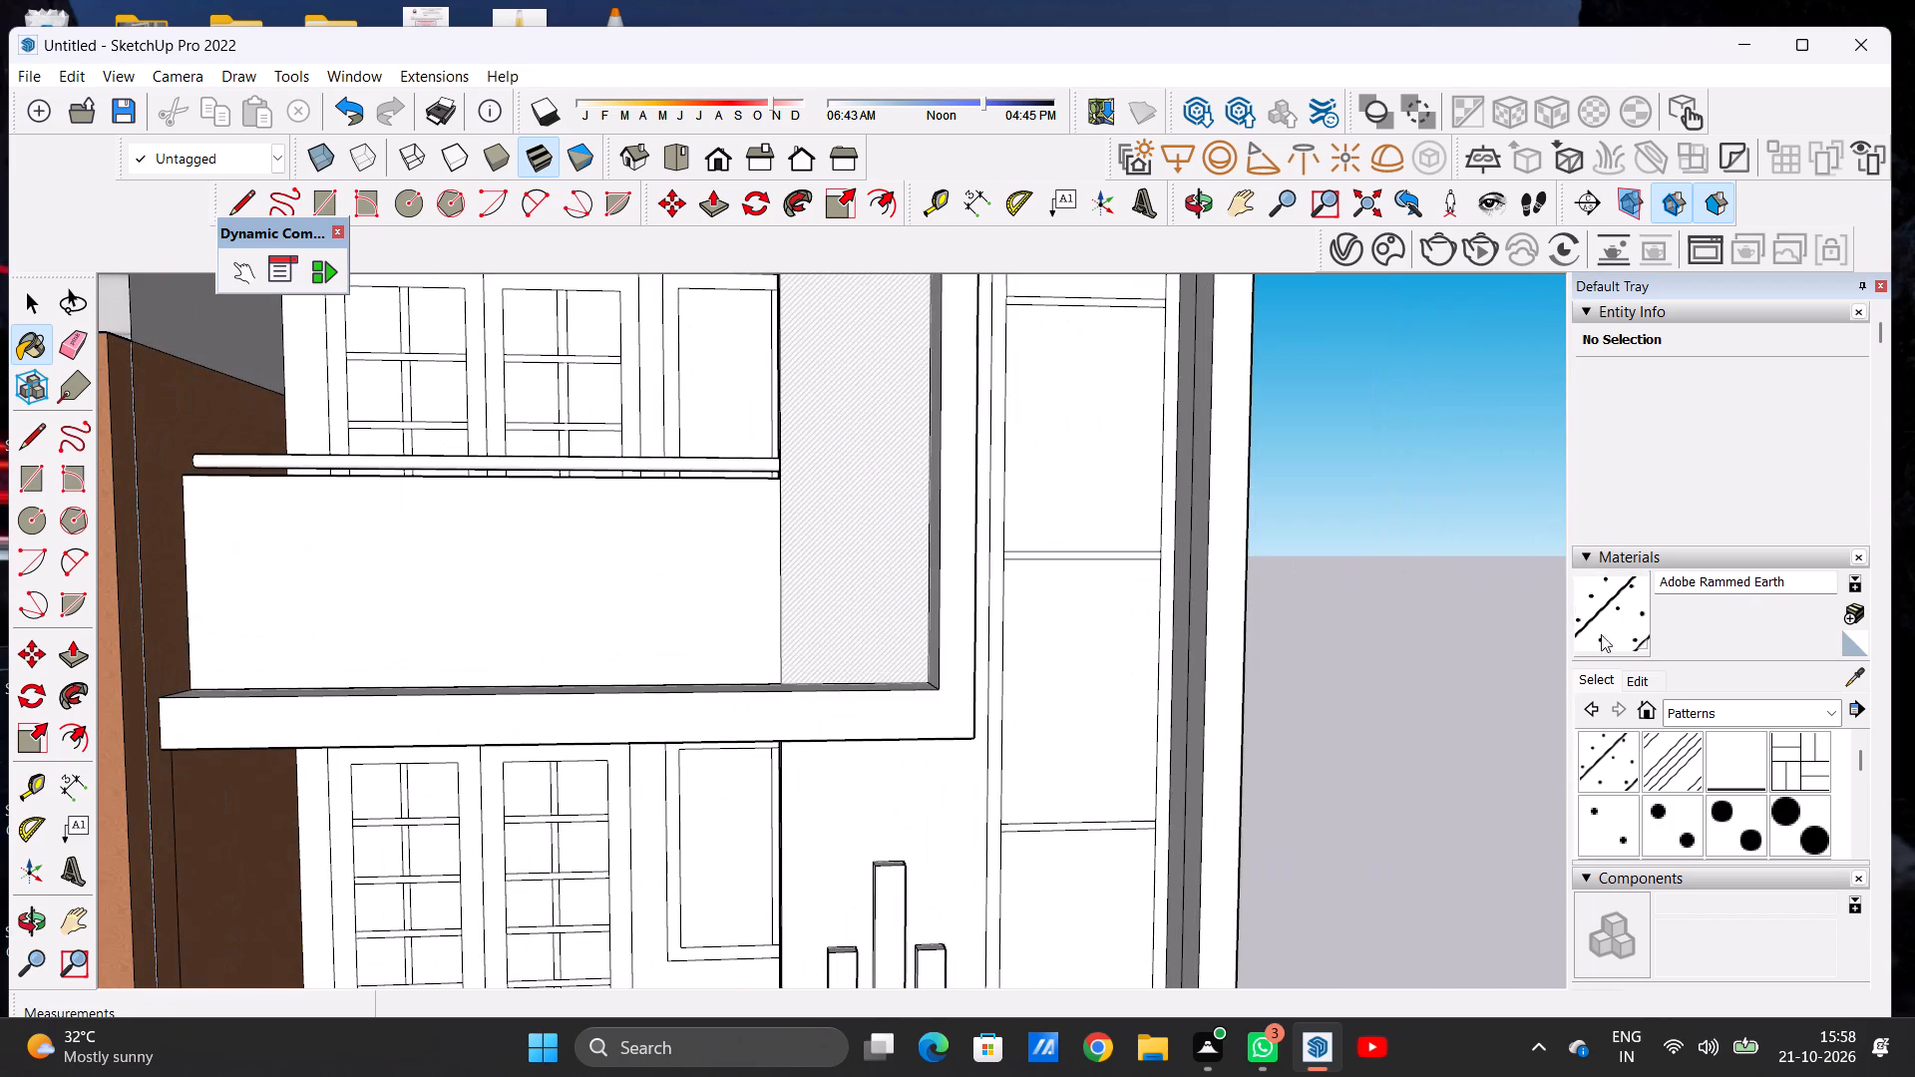
Paint the narrow wall panel inside the upper balcony frame with Checker Plate from Patterns.
scroll(1671, 764, "down", 4)
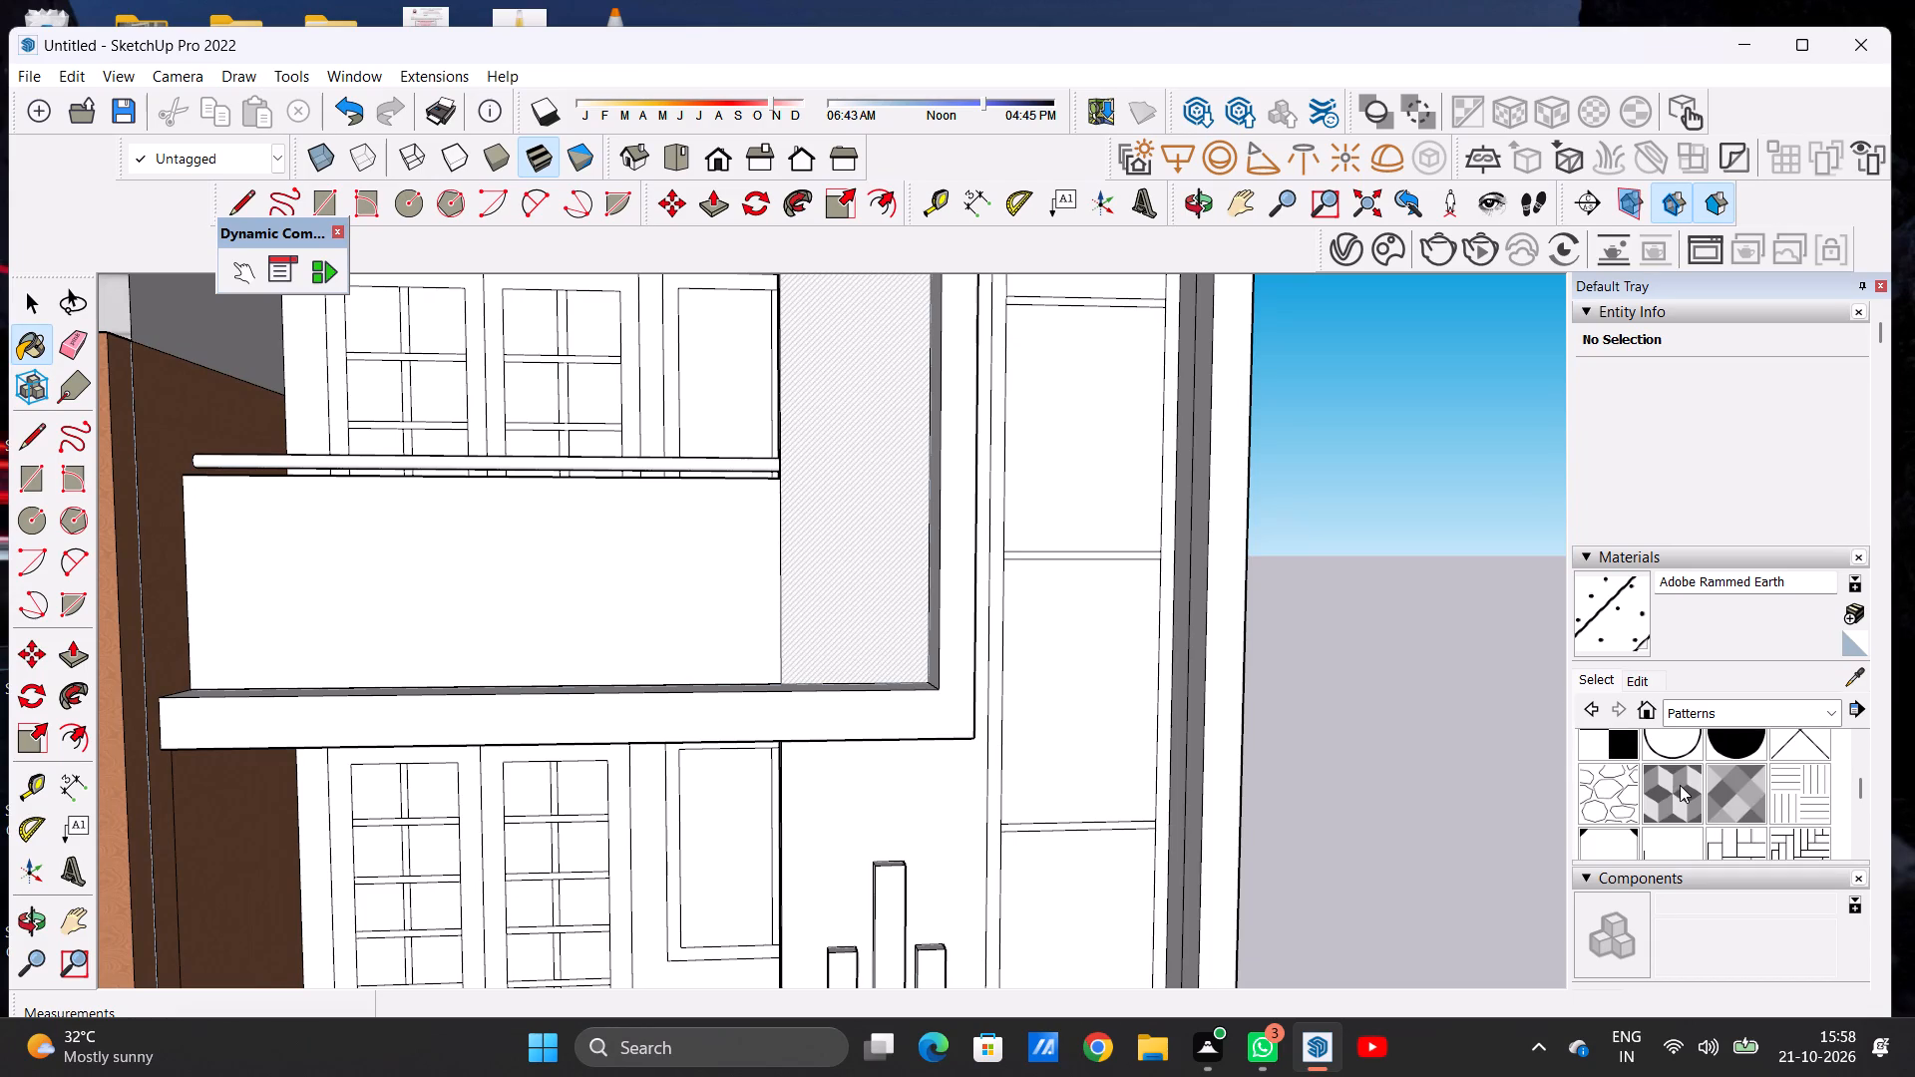
scroll(1680, 785, "up", 1)
scroll(1680, 785, "down", 1)
scroll(1680, 785, "up", 1)
left_click(1796, 775)
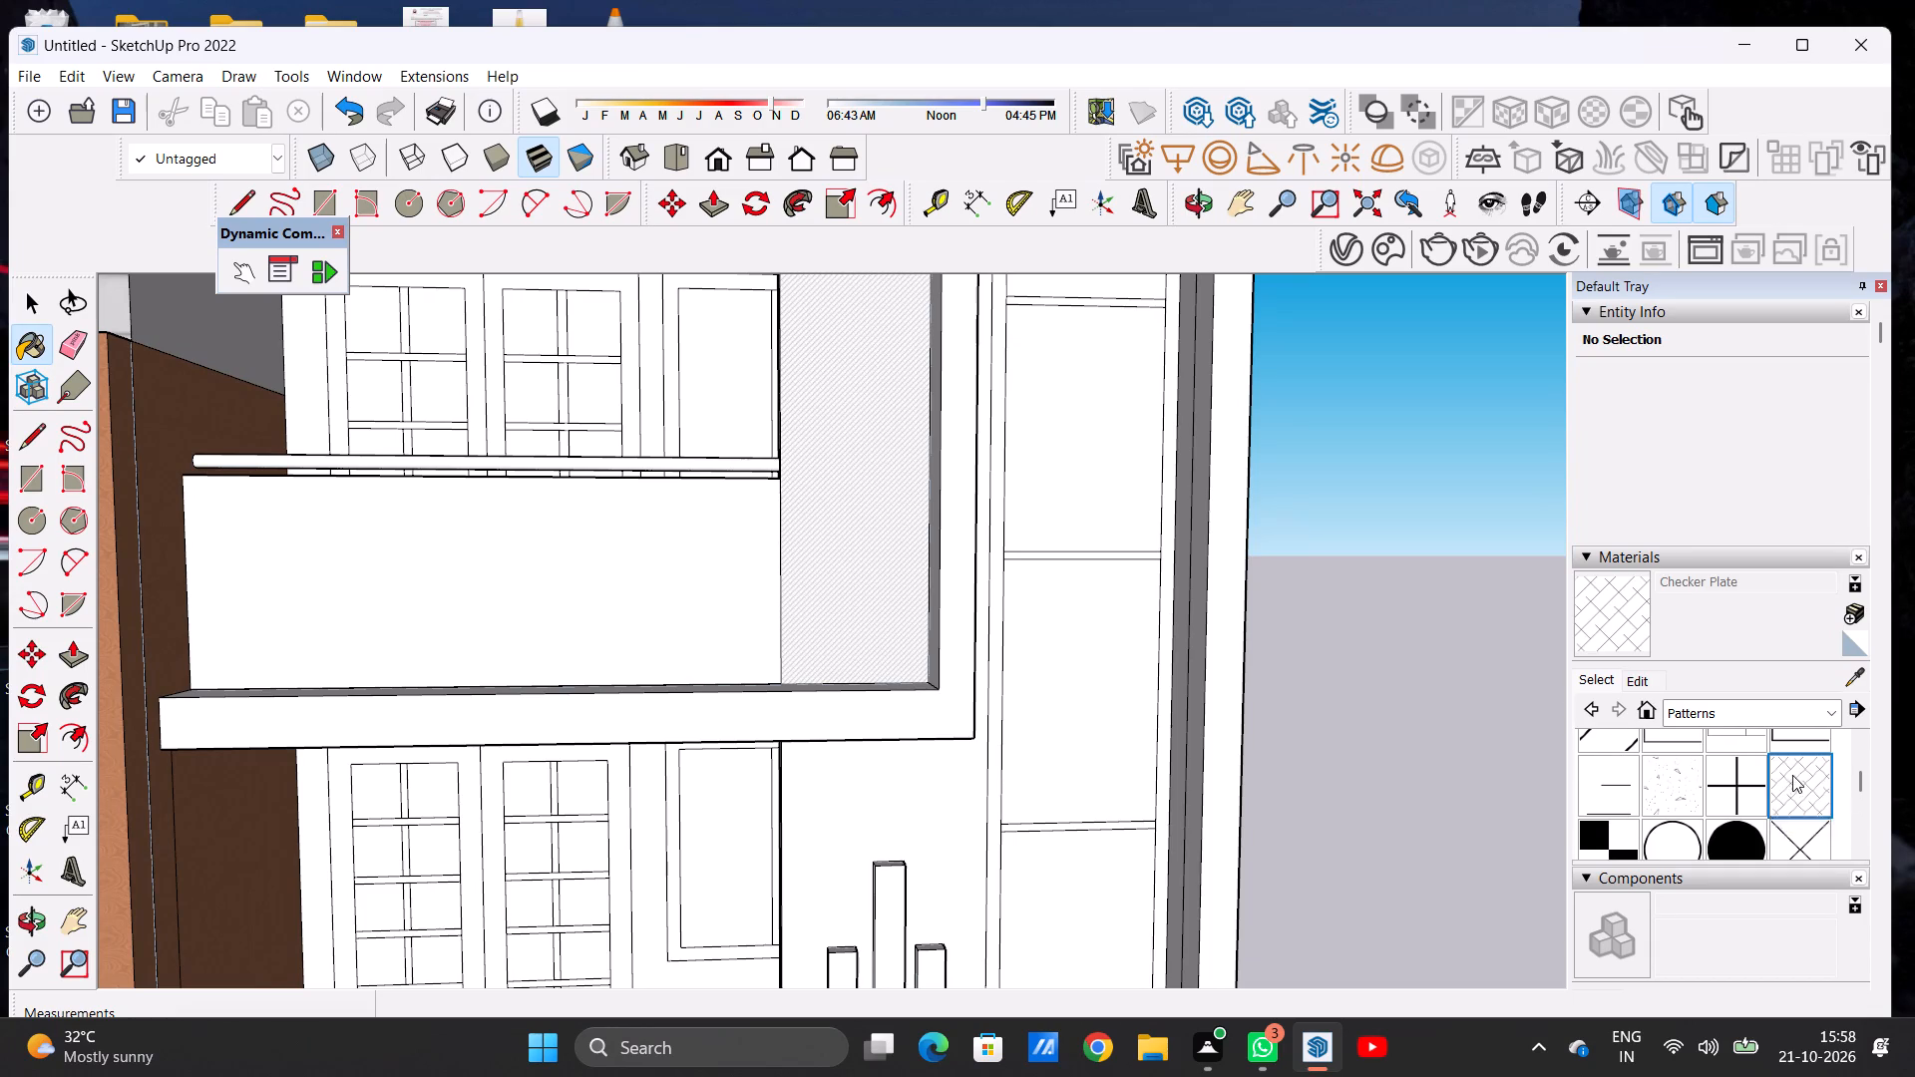
left_click(896, 583)
scroll(871, 593, "up", 10)
scroll(845, 621, "down", 1)
scroll(845, 621, "up", 5)
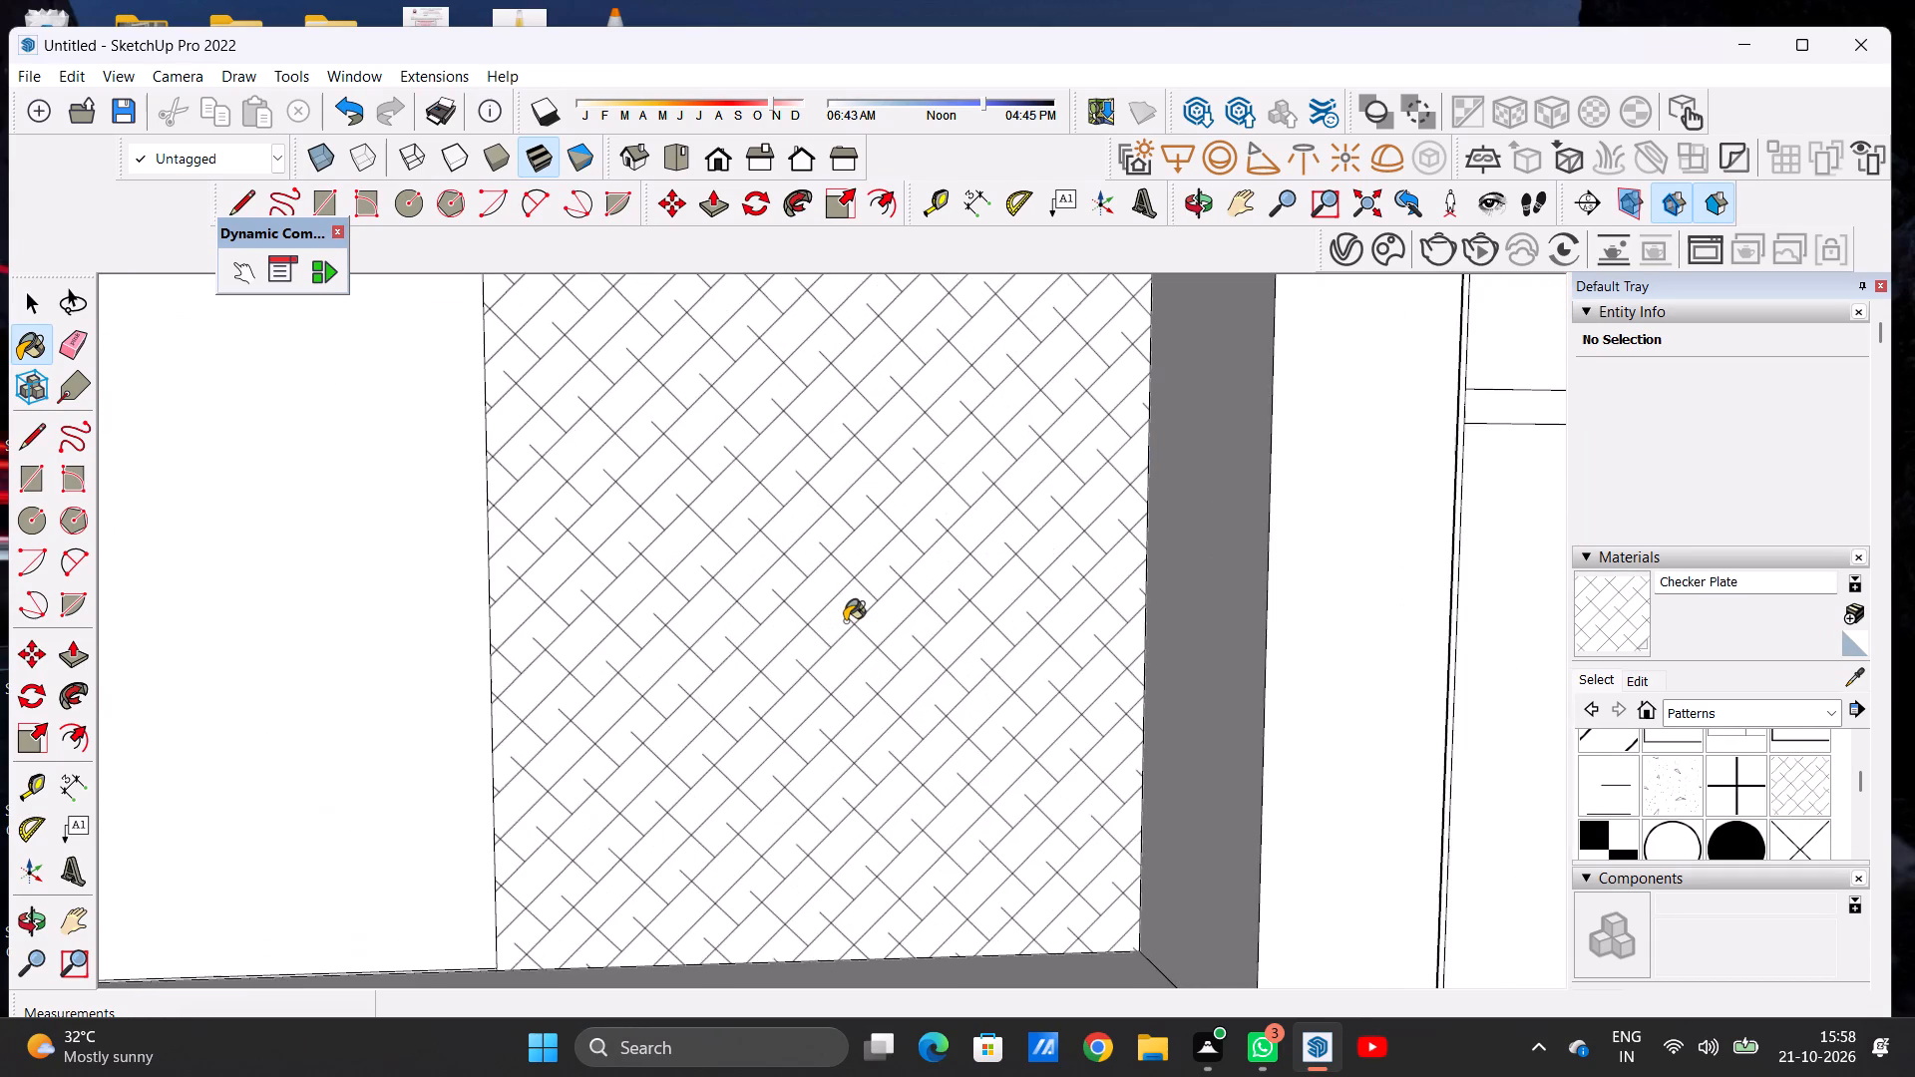
scroll(845, 621, "up", 7)
scroll(865, 625, "down", 6)
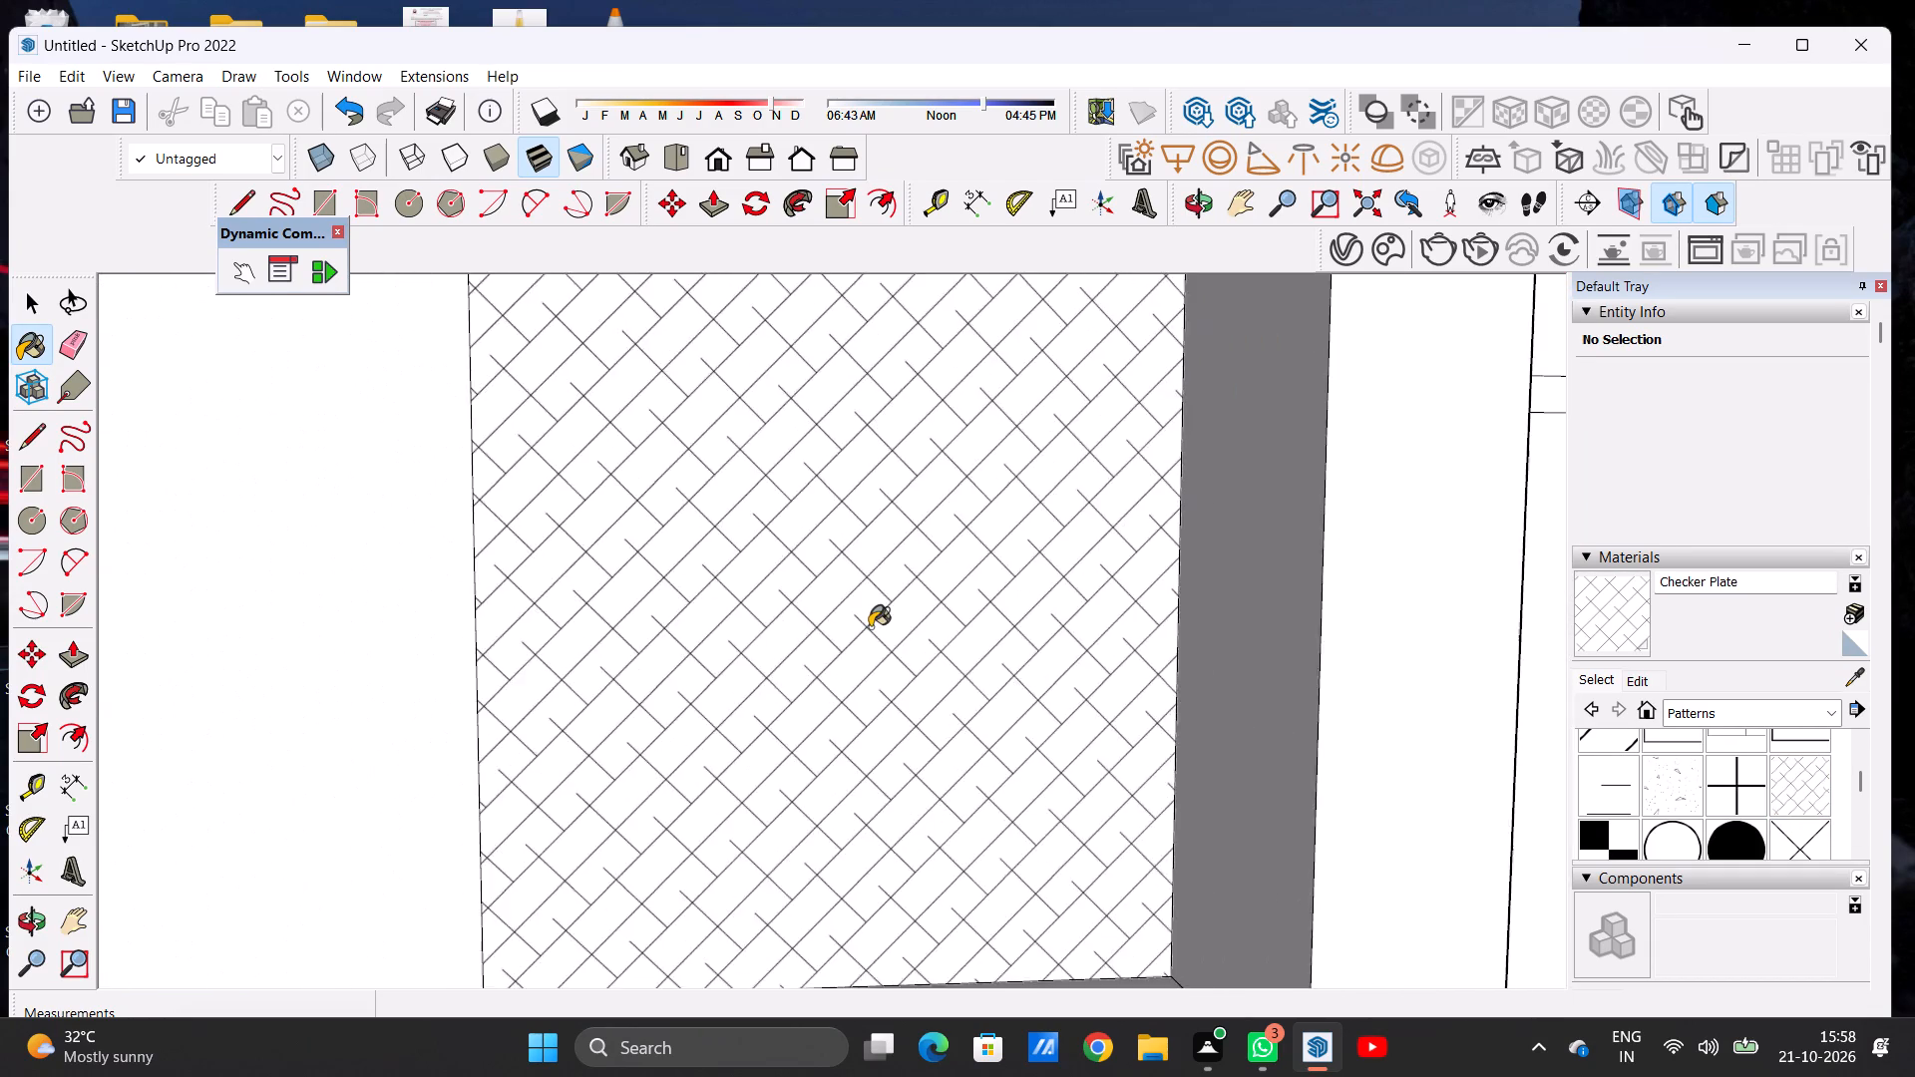
scroll(870, 627, "down", 17)
scroll(870, 621, "up", 1)
scroll(870, 621, "down", 8)
scroll(882, 593, "up", 5)
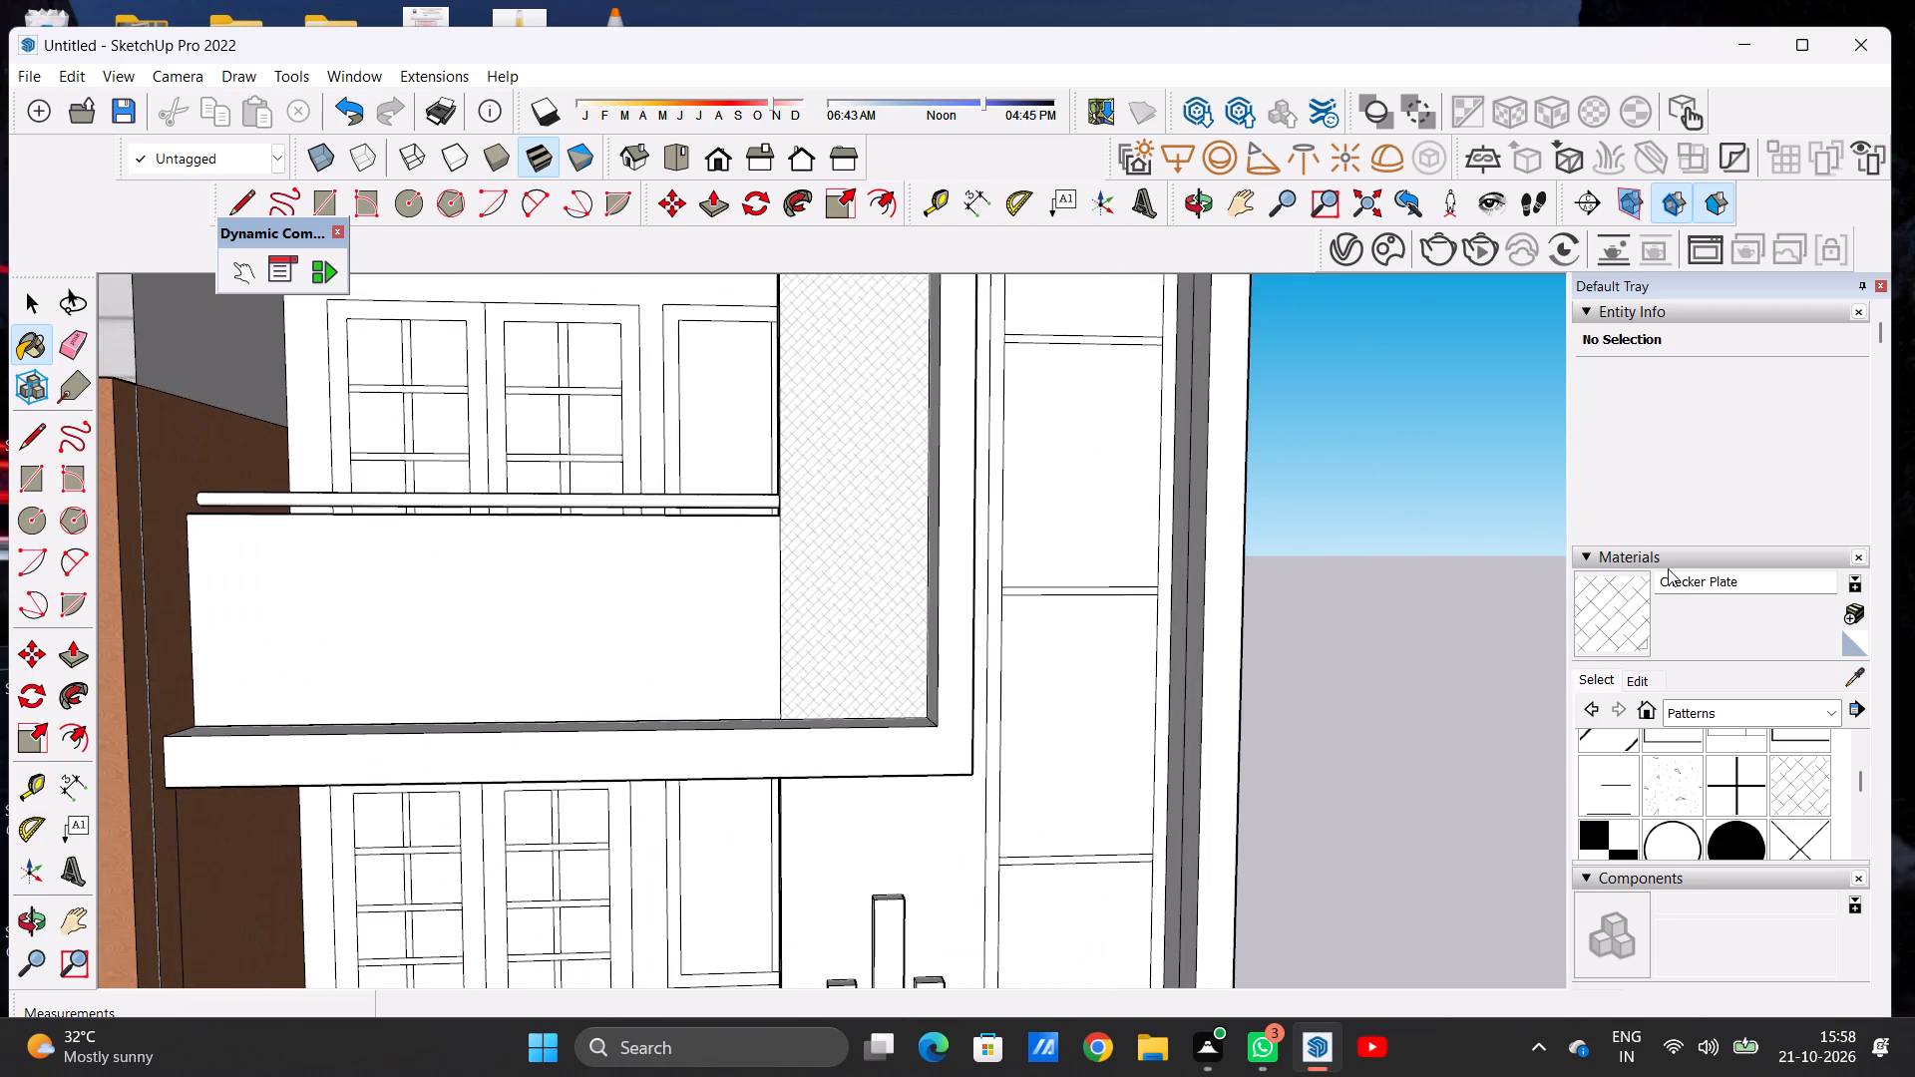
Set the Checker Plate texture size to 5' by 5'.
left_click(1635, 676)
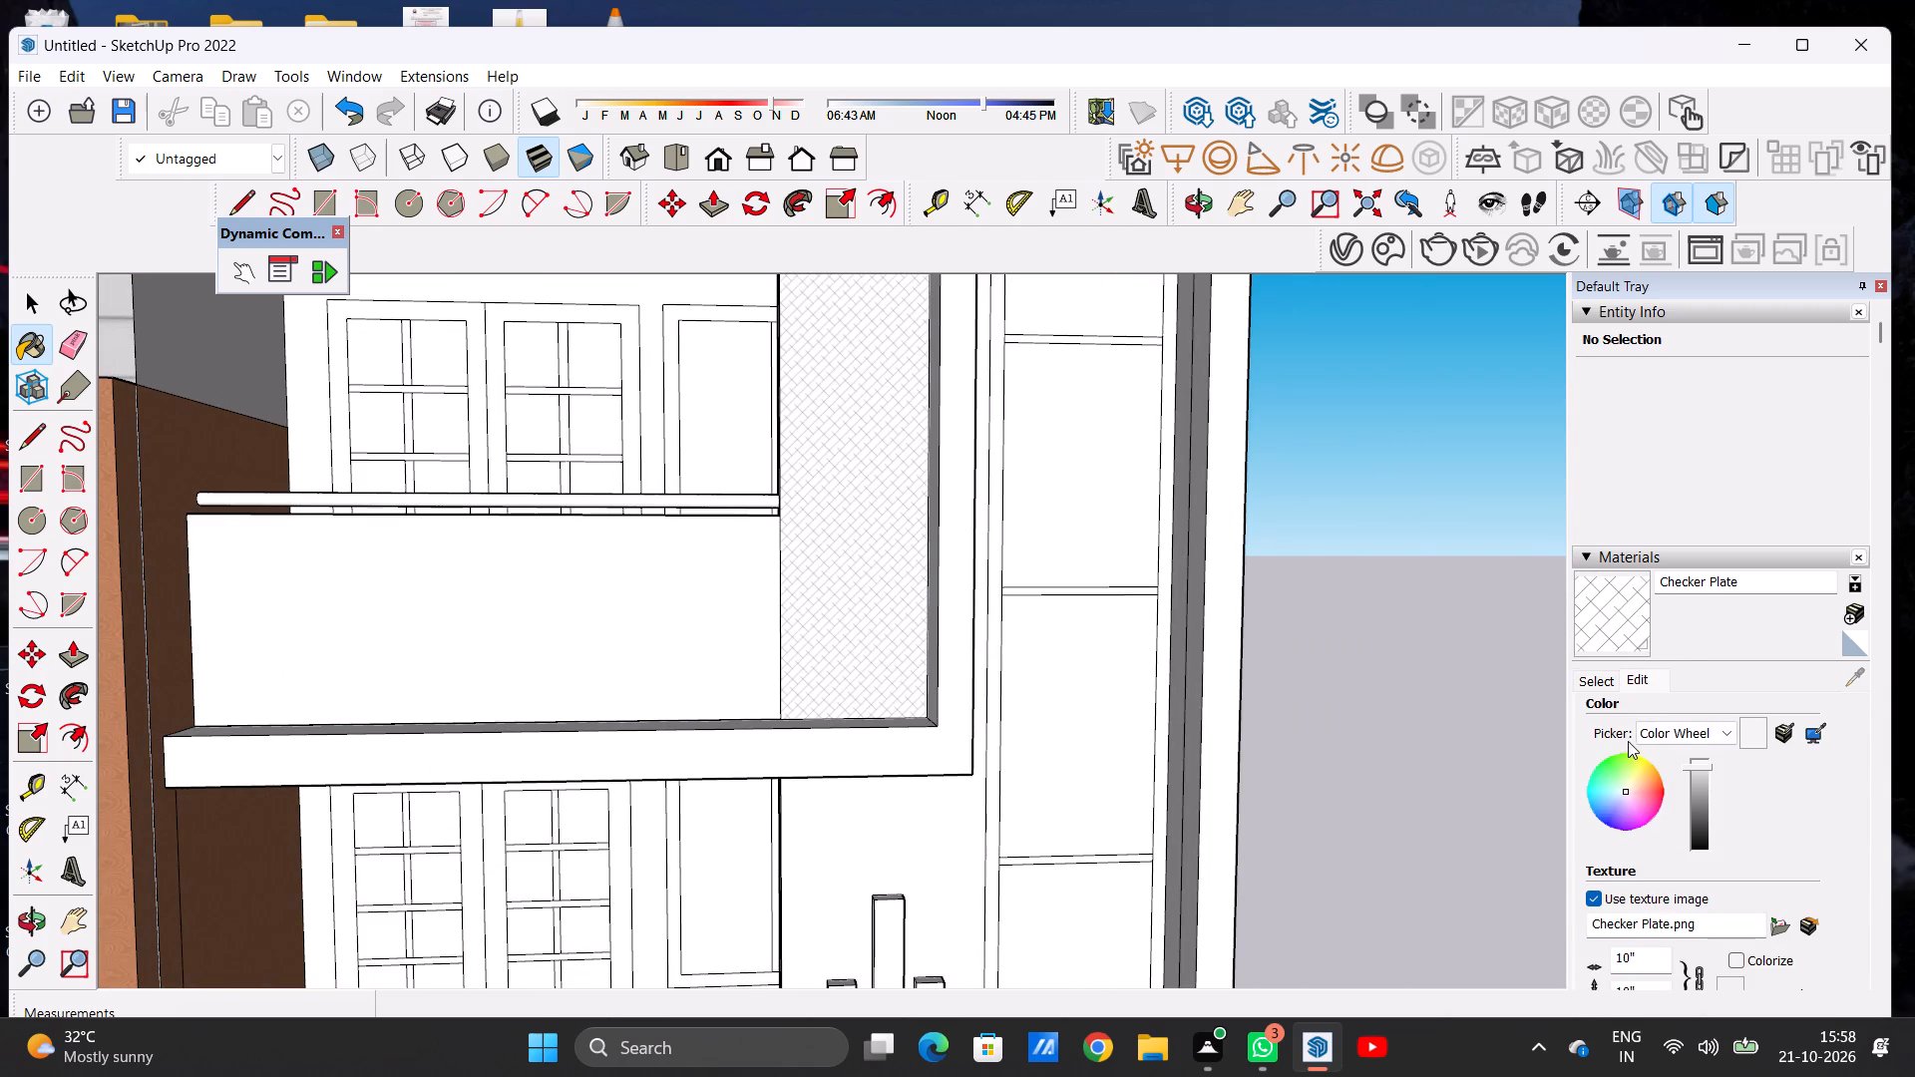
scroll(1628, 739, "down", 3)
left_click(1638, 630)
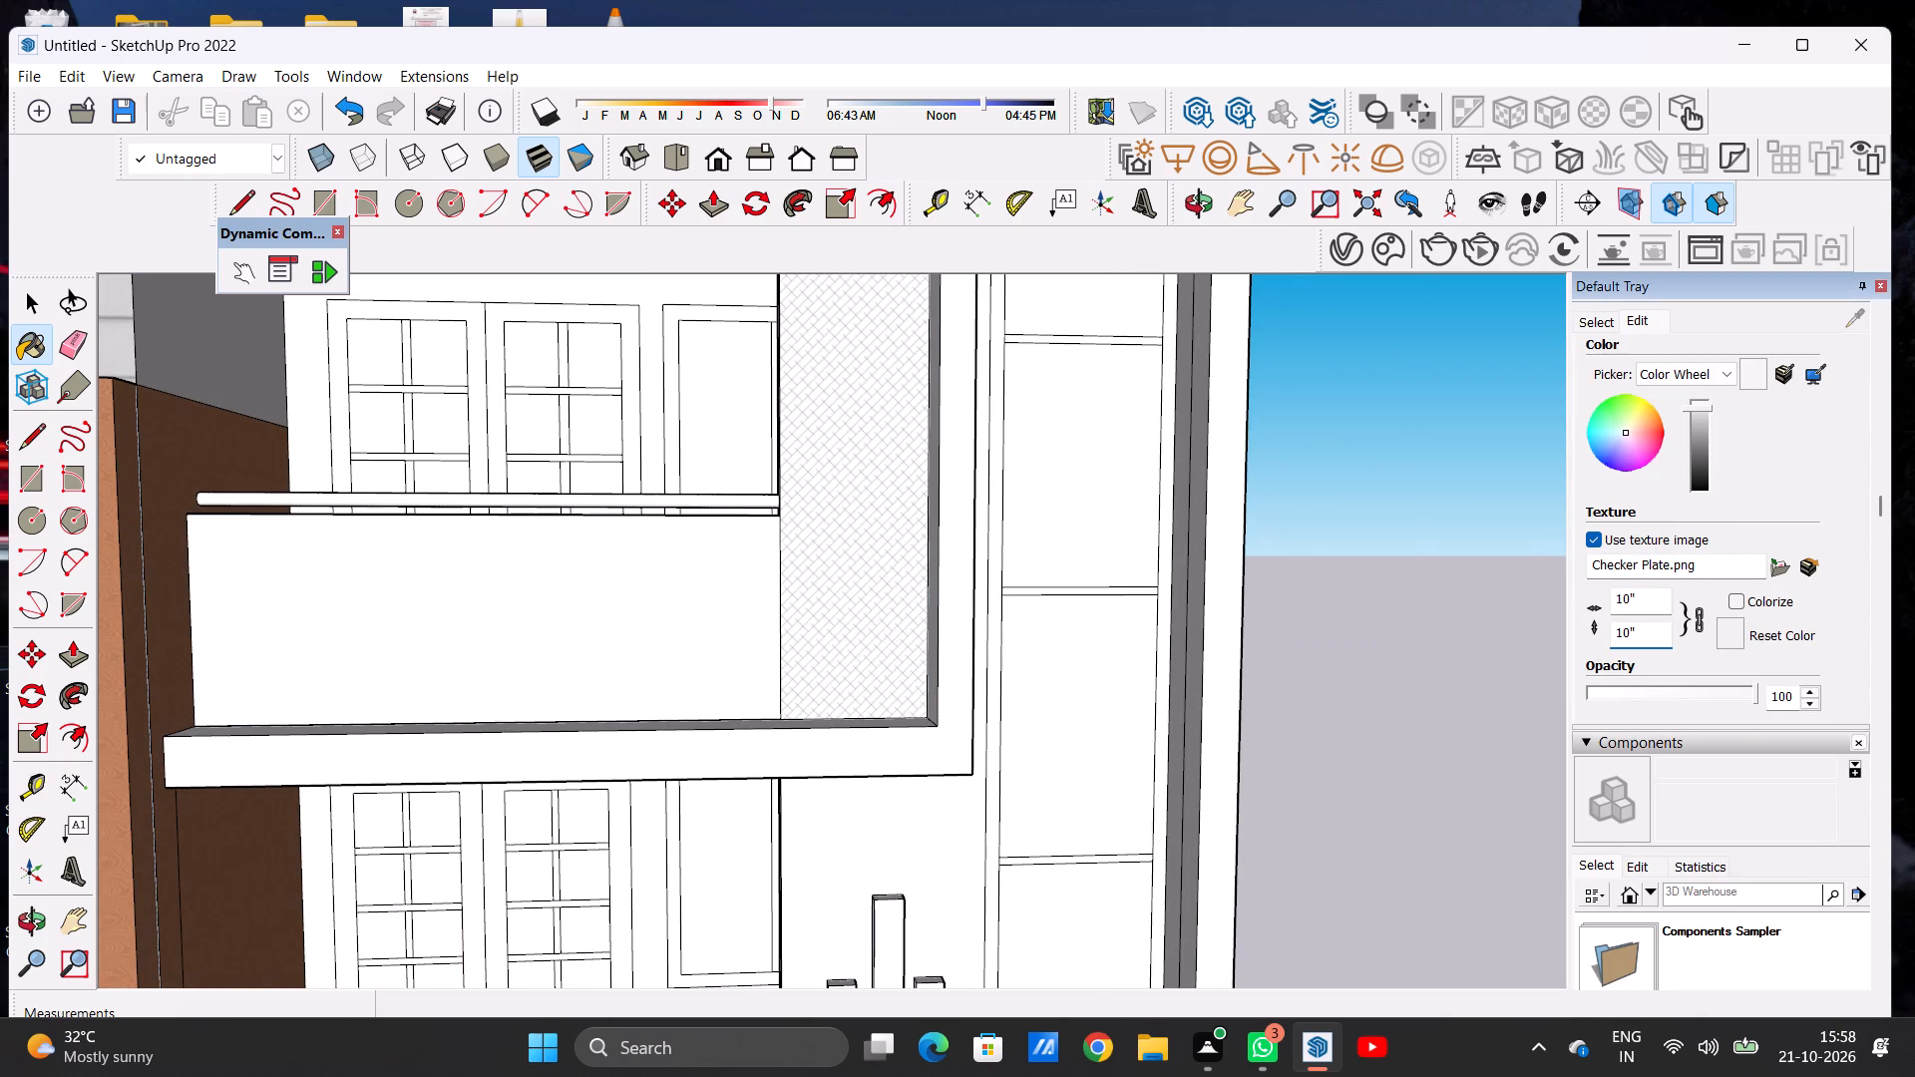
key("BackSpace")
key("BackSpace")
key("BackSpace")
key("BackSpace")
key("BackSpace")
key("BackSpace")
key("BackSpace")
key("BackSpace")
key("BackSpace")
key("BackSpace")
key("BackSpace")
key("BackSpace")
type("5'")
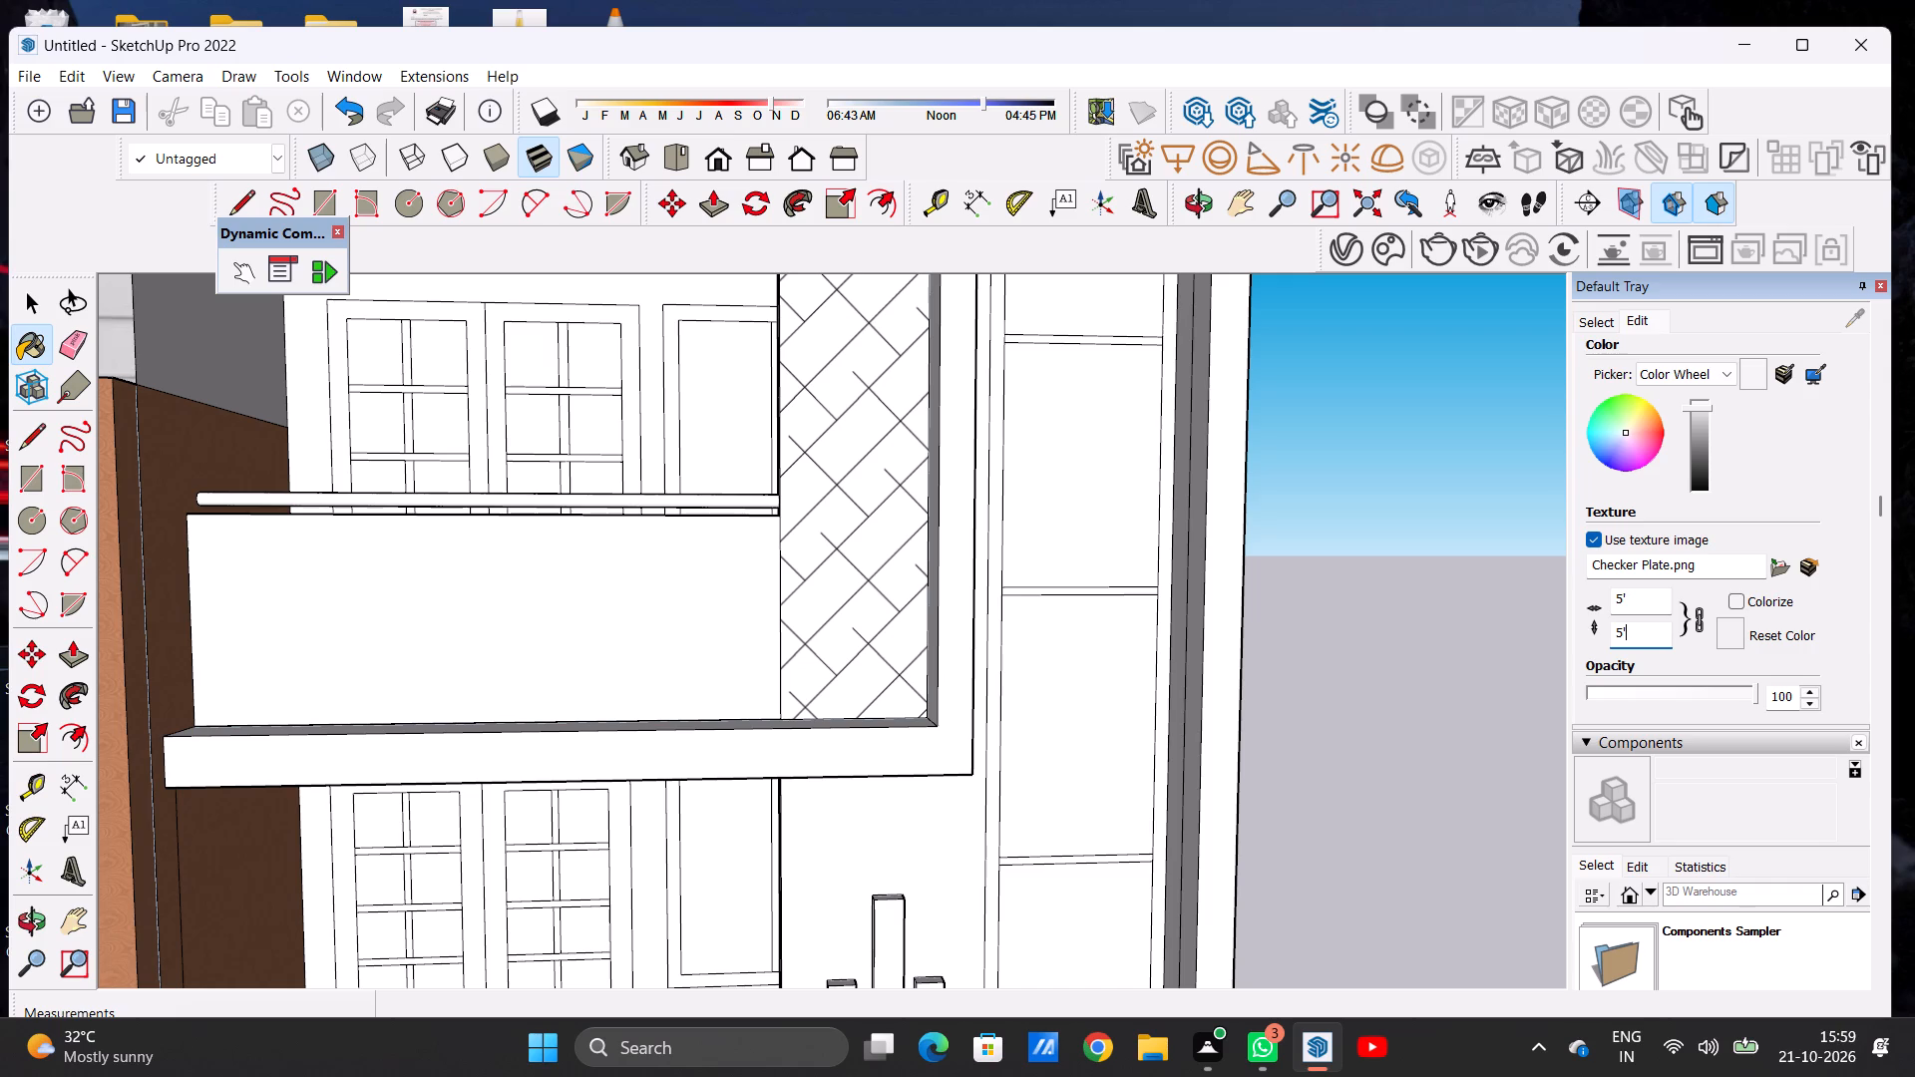
Set the Checker Plate texture size to 4' by 4'.
key("BackSpace")
key("BackSpace")
key("BackSpace")
type("4'")
key("Return")
key("space")
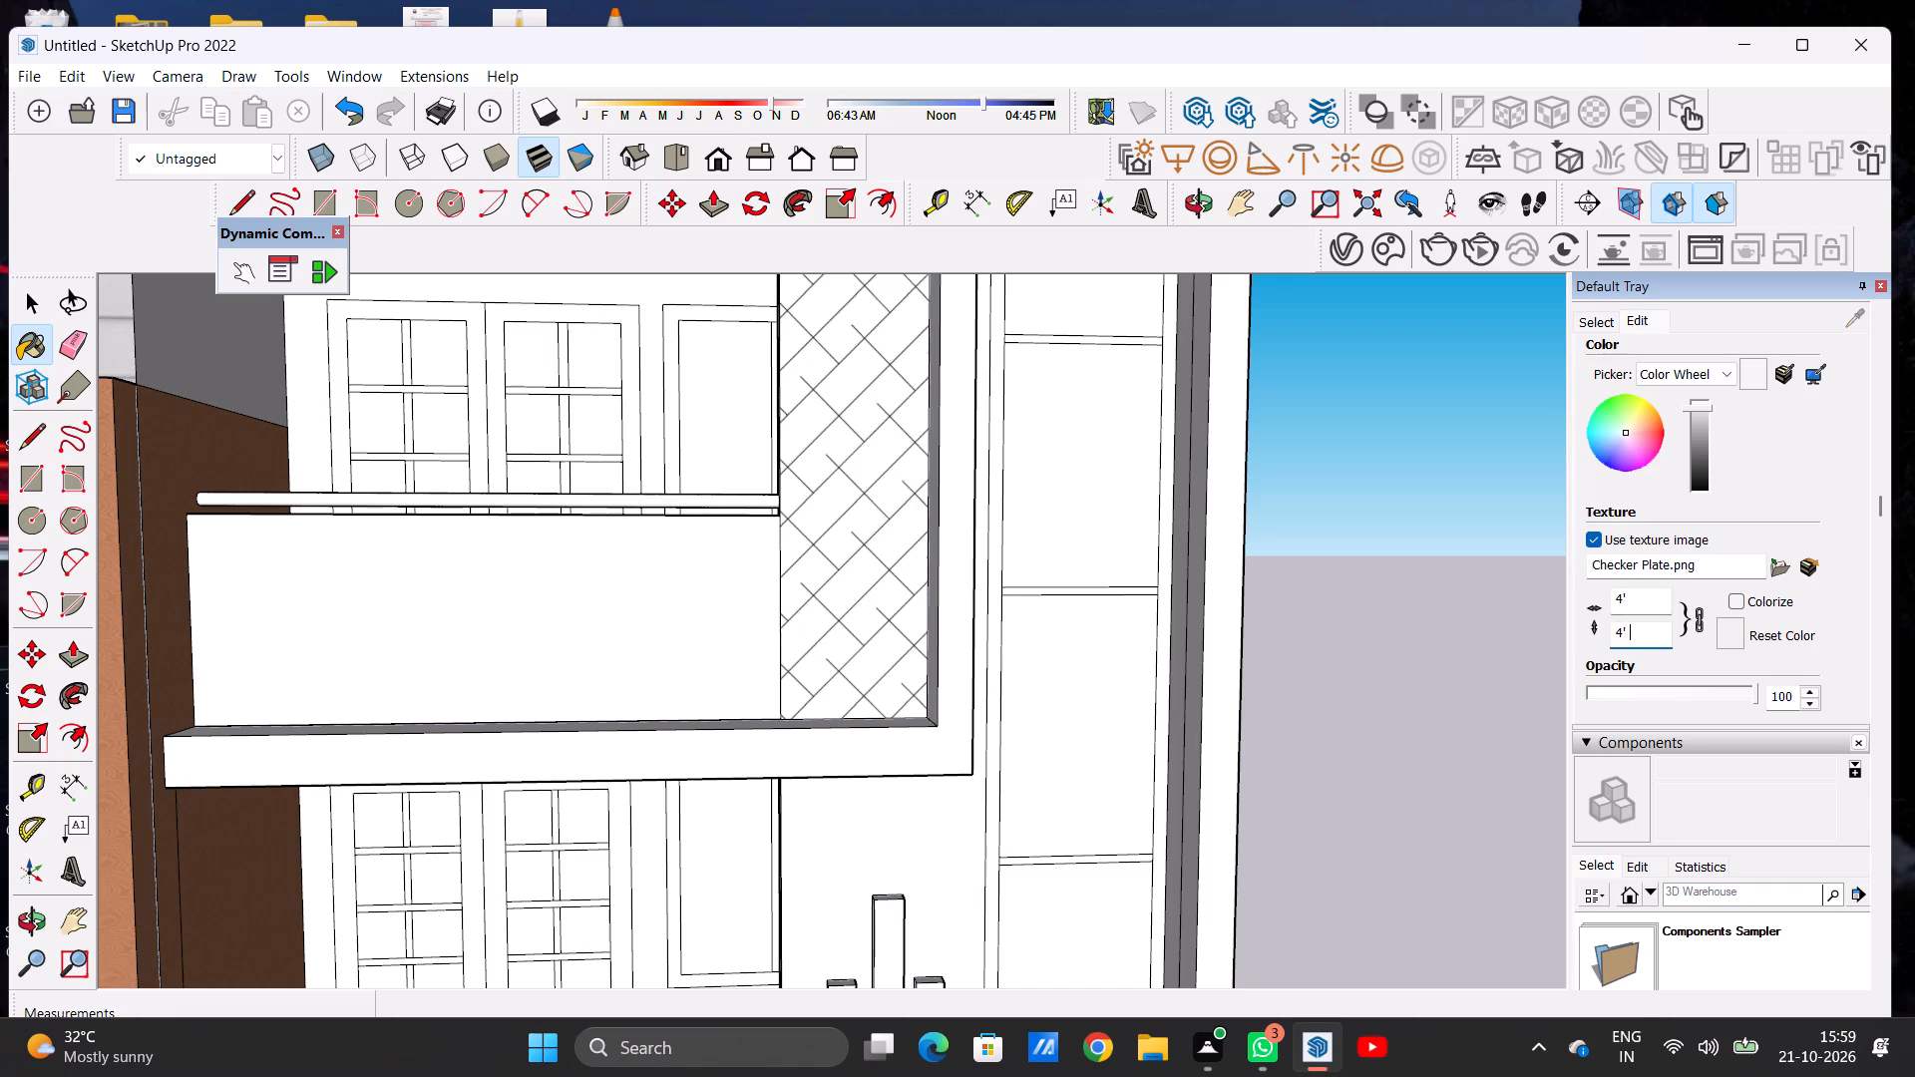
scroll(779, 746, "down", 13)
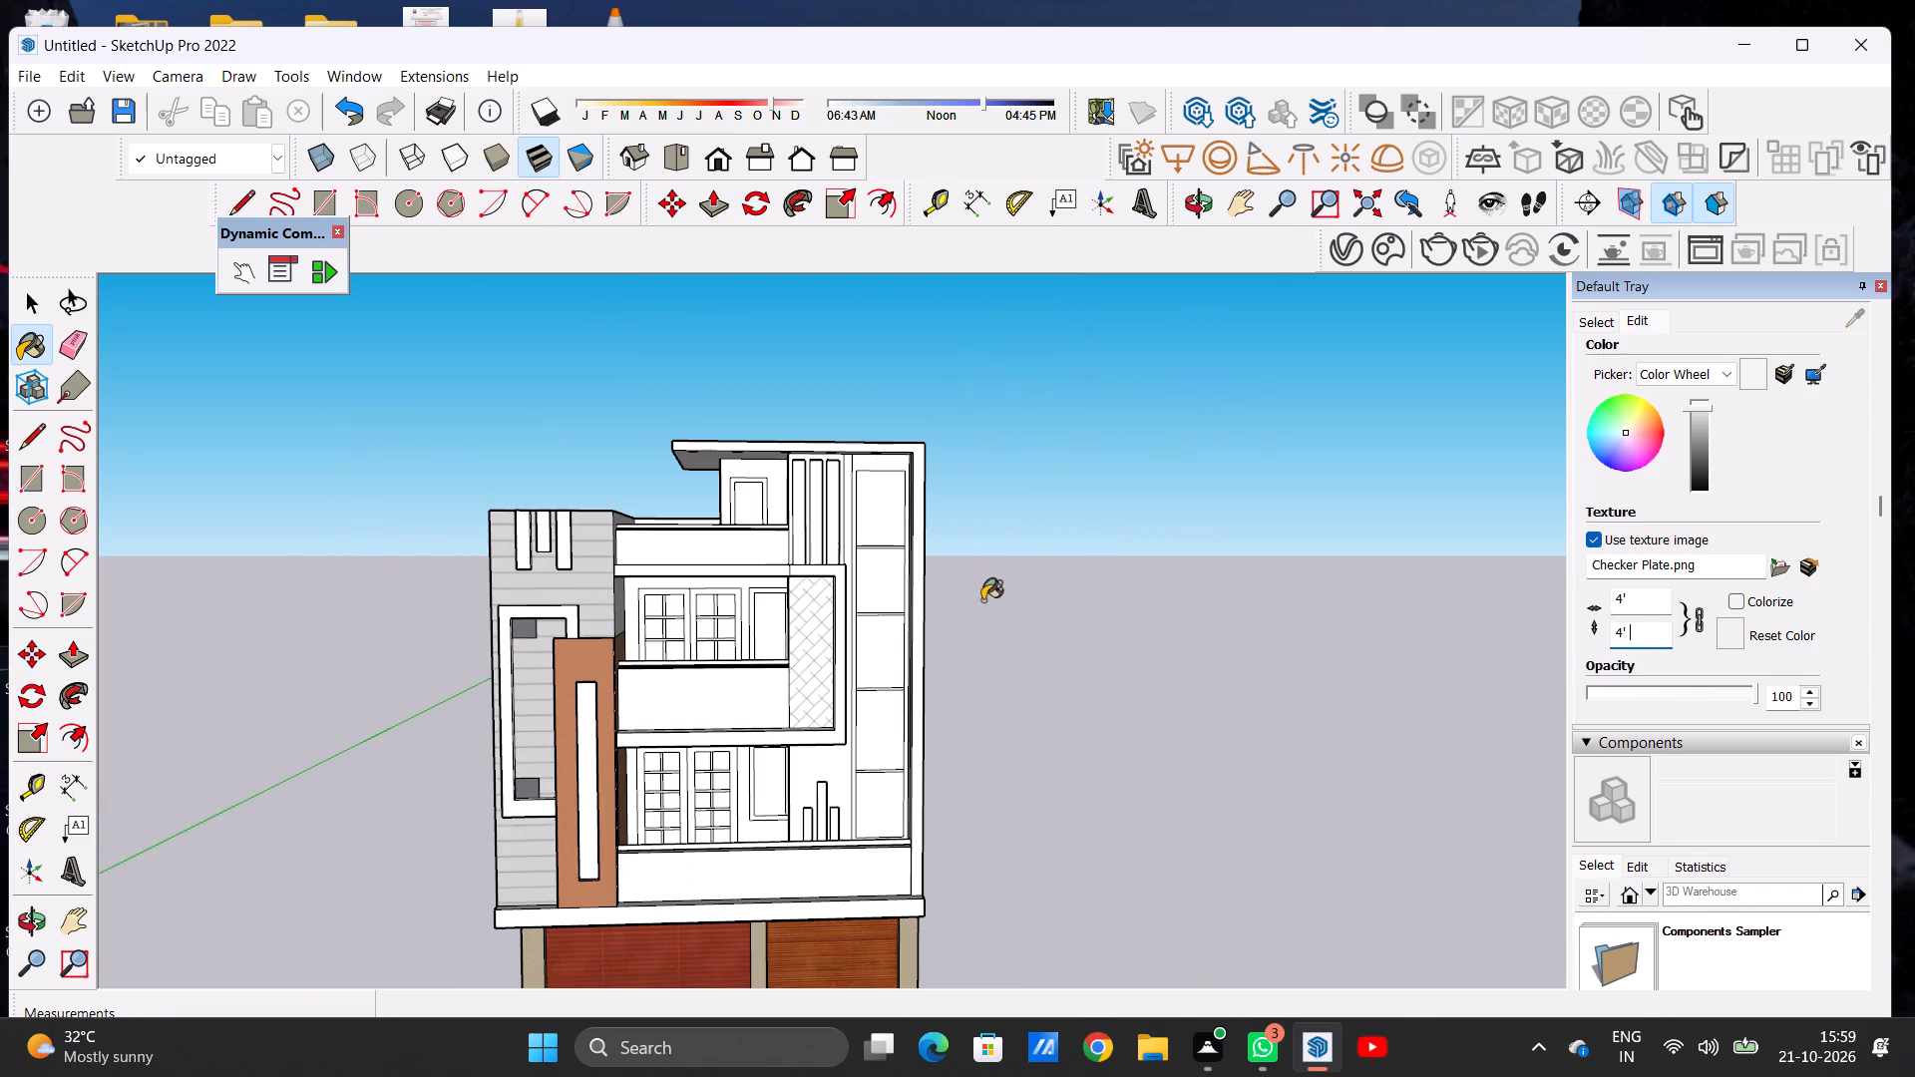
left_click(1000, 597)
key("space")
left_click(1121, 656)
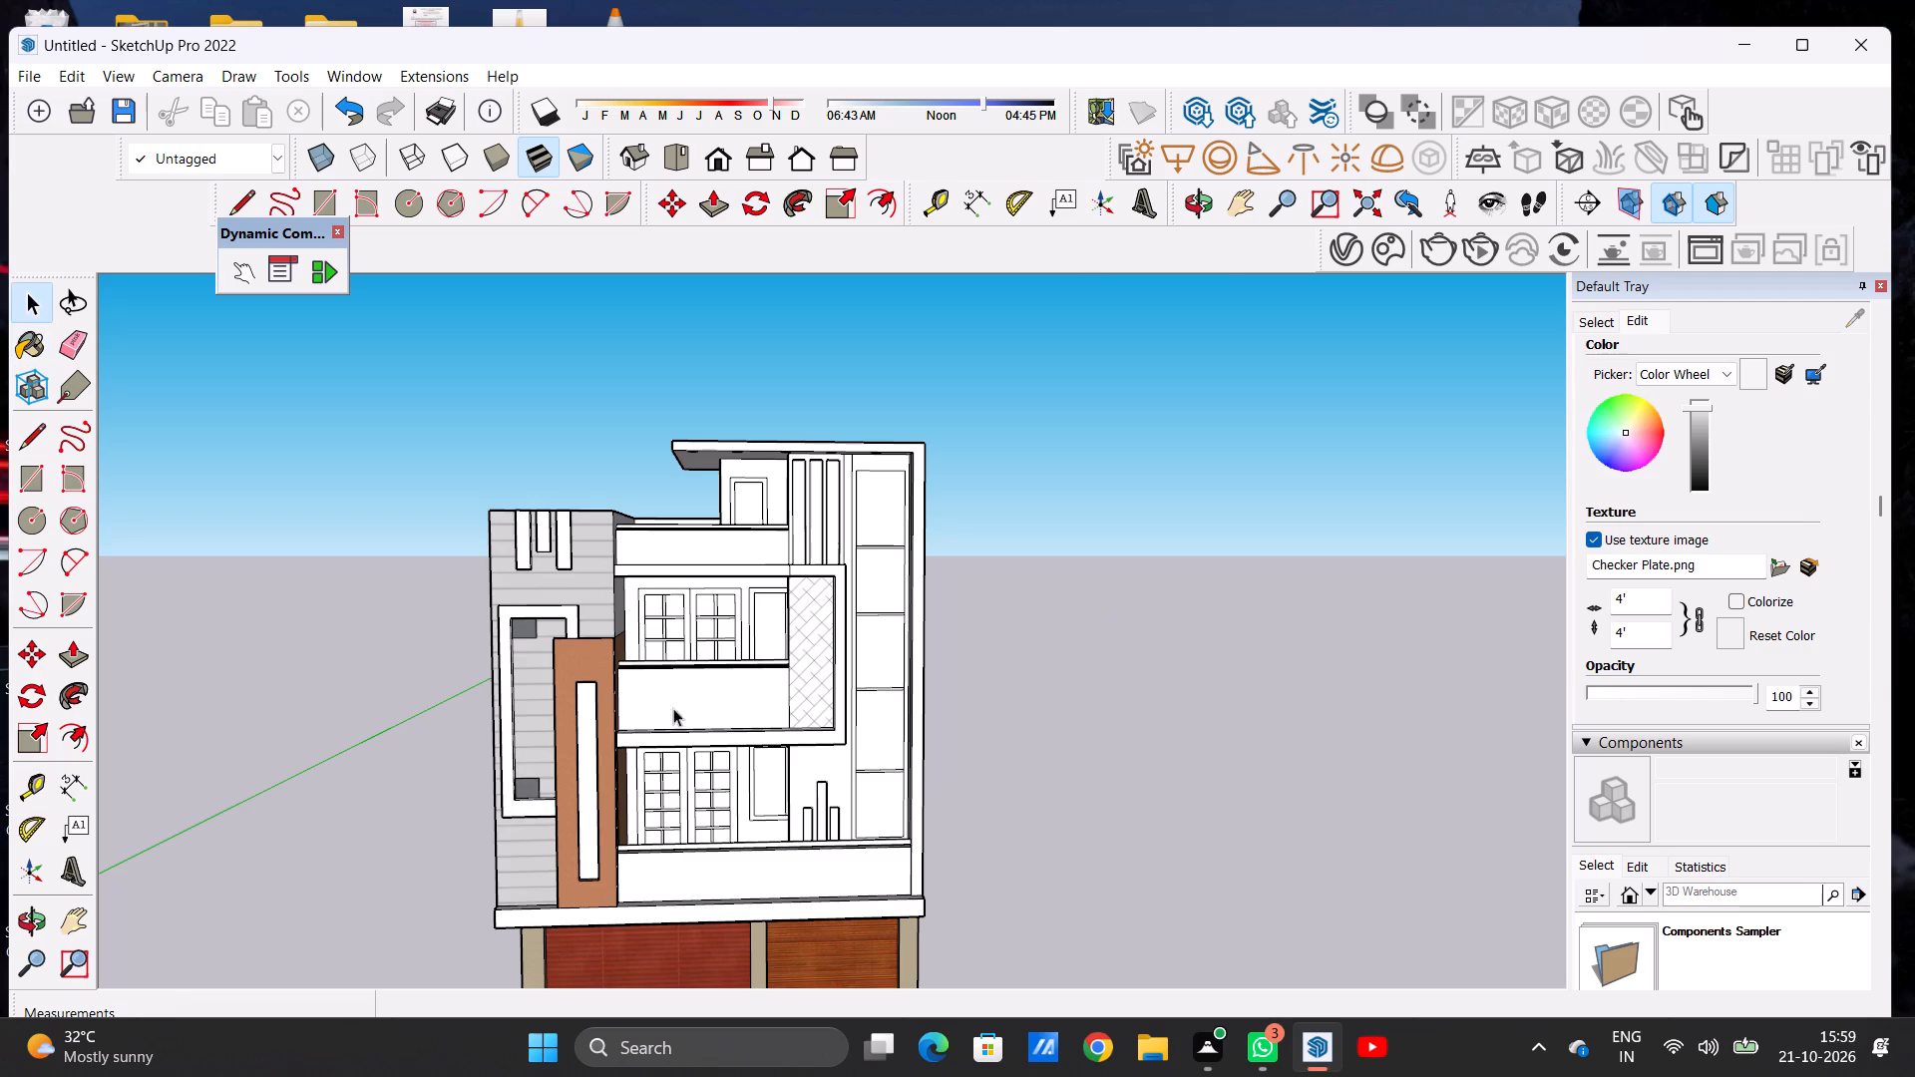
Examine the Checker Plate panel beside the upper balcony from several angles and at close range.
scroll(694, 701, "up", 8)
scroll(931, 571, "up", 5)
middle_click_drag(823, 615, 554, 615)
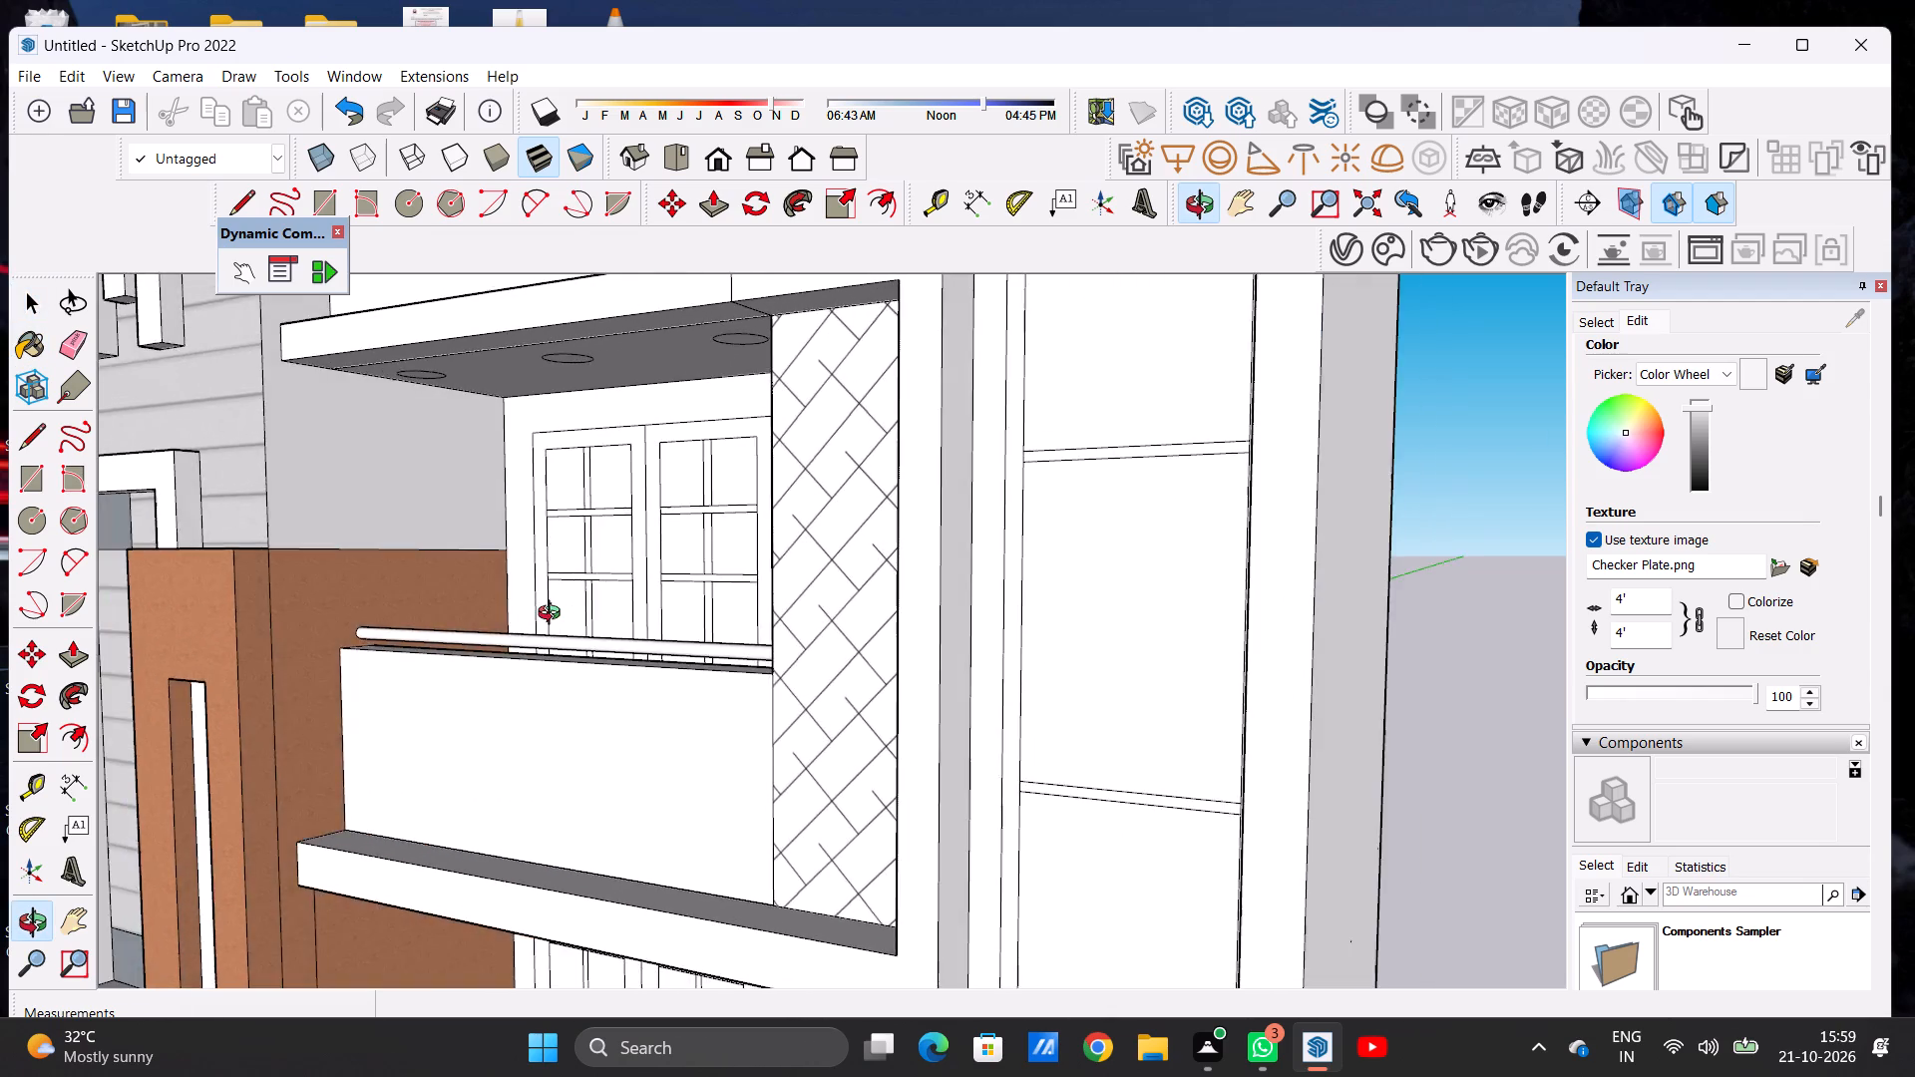
middle_click_drag(554, 615, 874, 613)
scroll(874, 611, "down", 8)
middle_click_drag(869, 581, 973, 598)
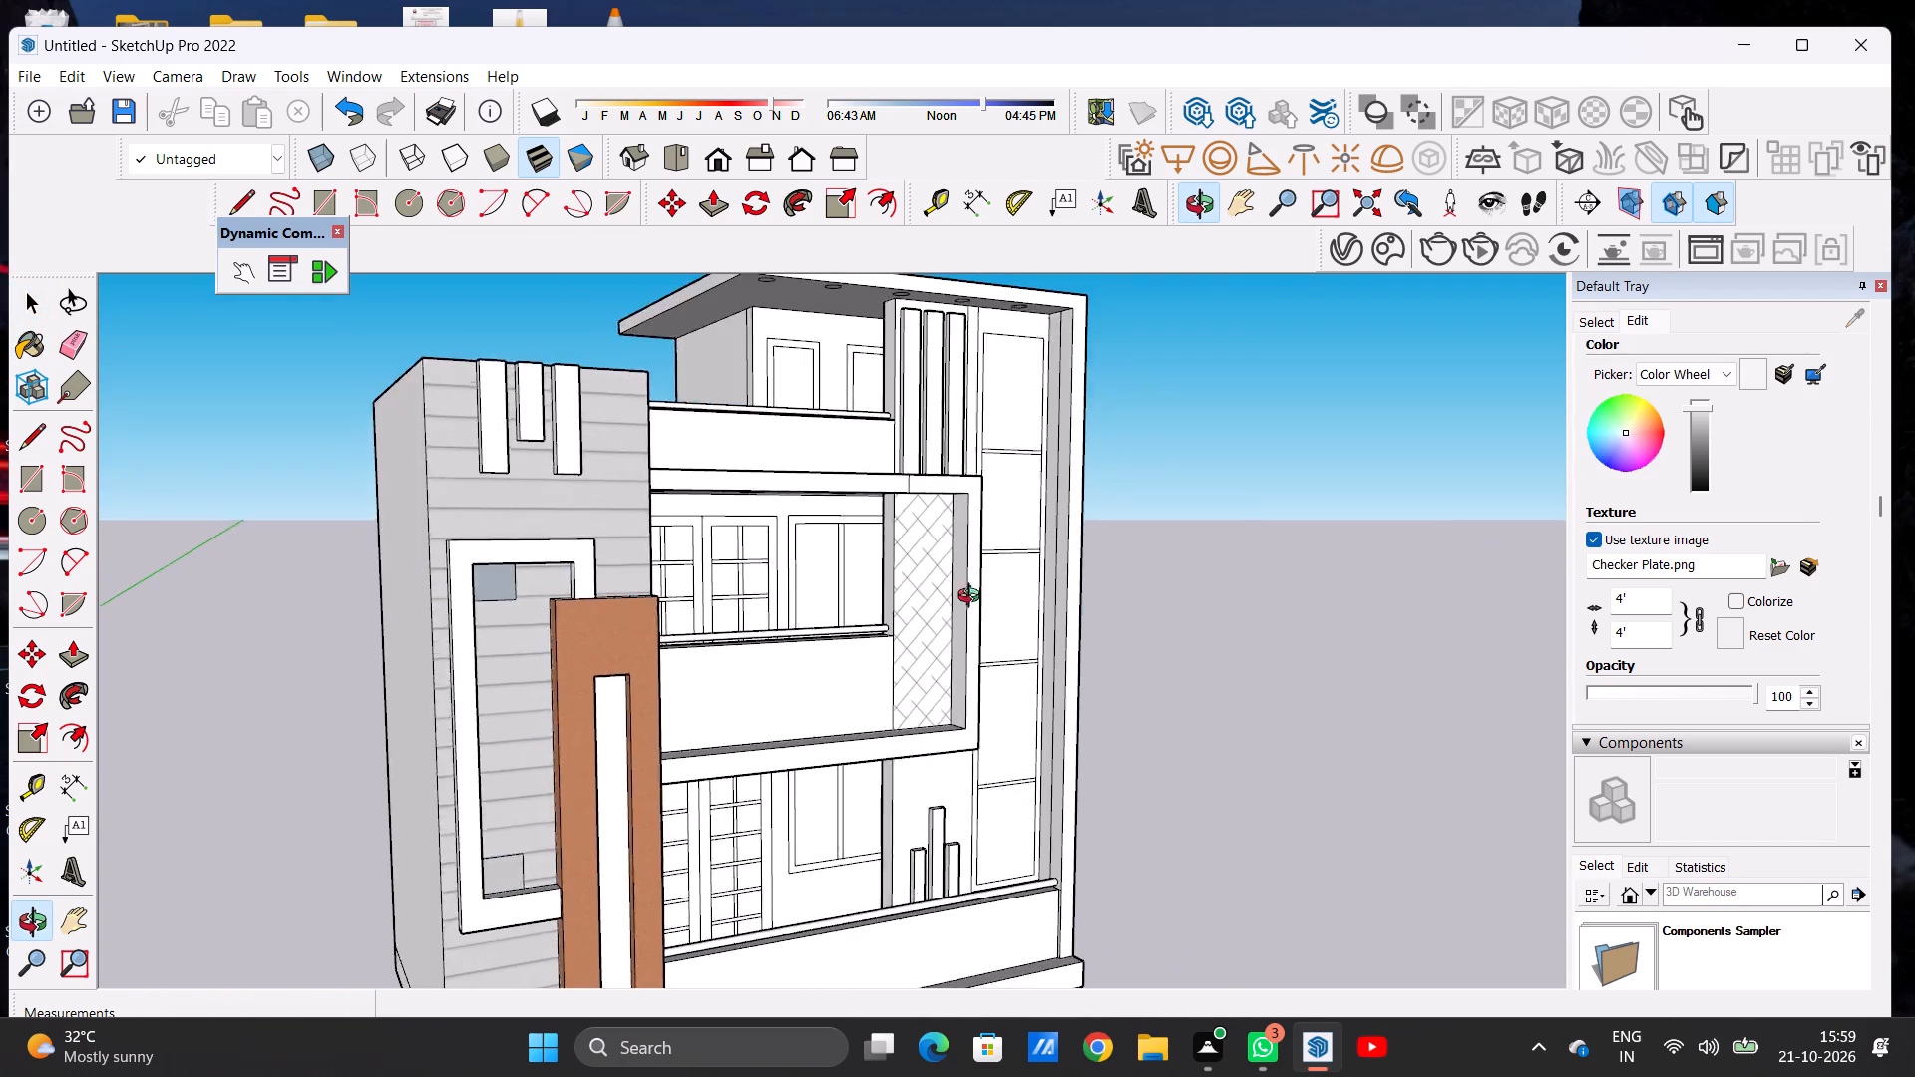
middle_click_drag(973, 598, 736, 554)
scroll(951, 635, "up", 10)
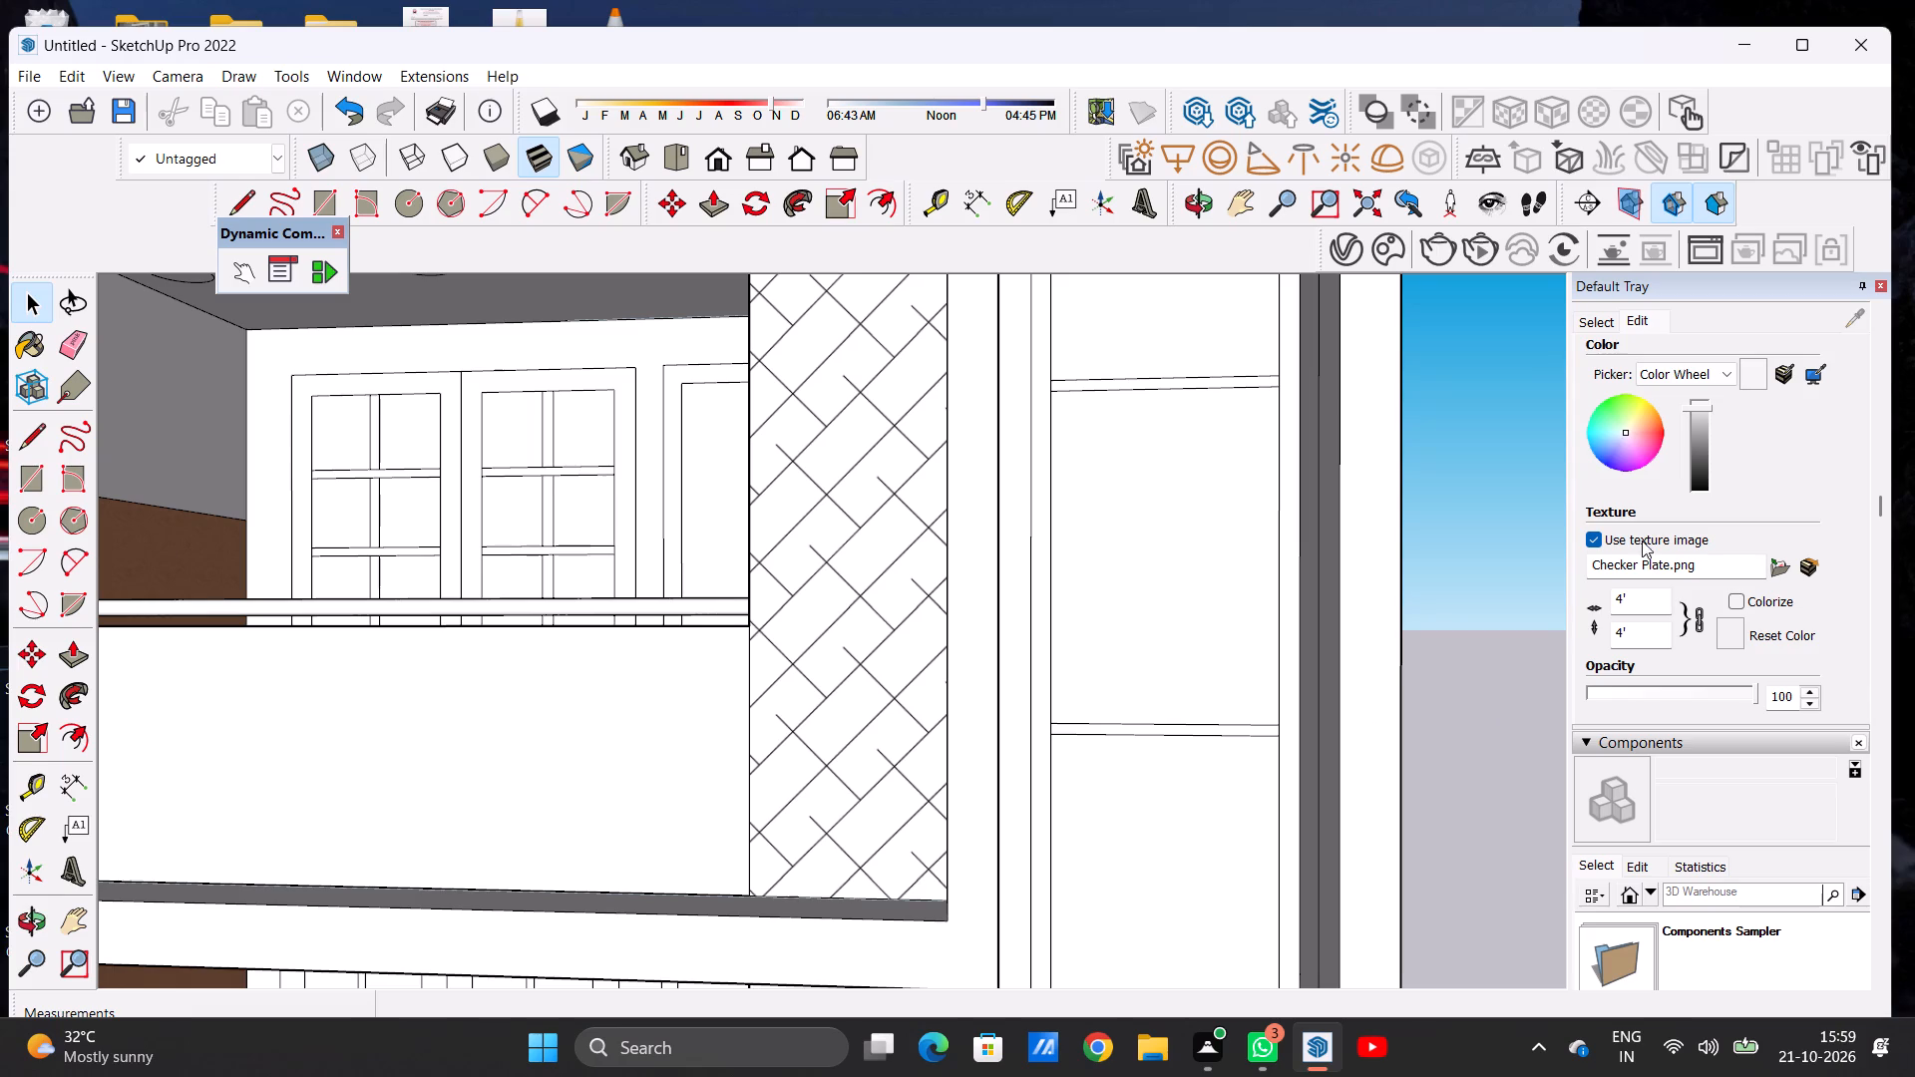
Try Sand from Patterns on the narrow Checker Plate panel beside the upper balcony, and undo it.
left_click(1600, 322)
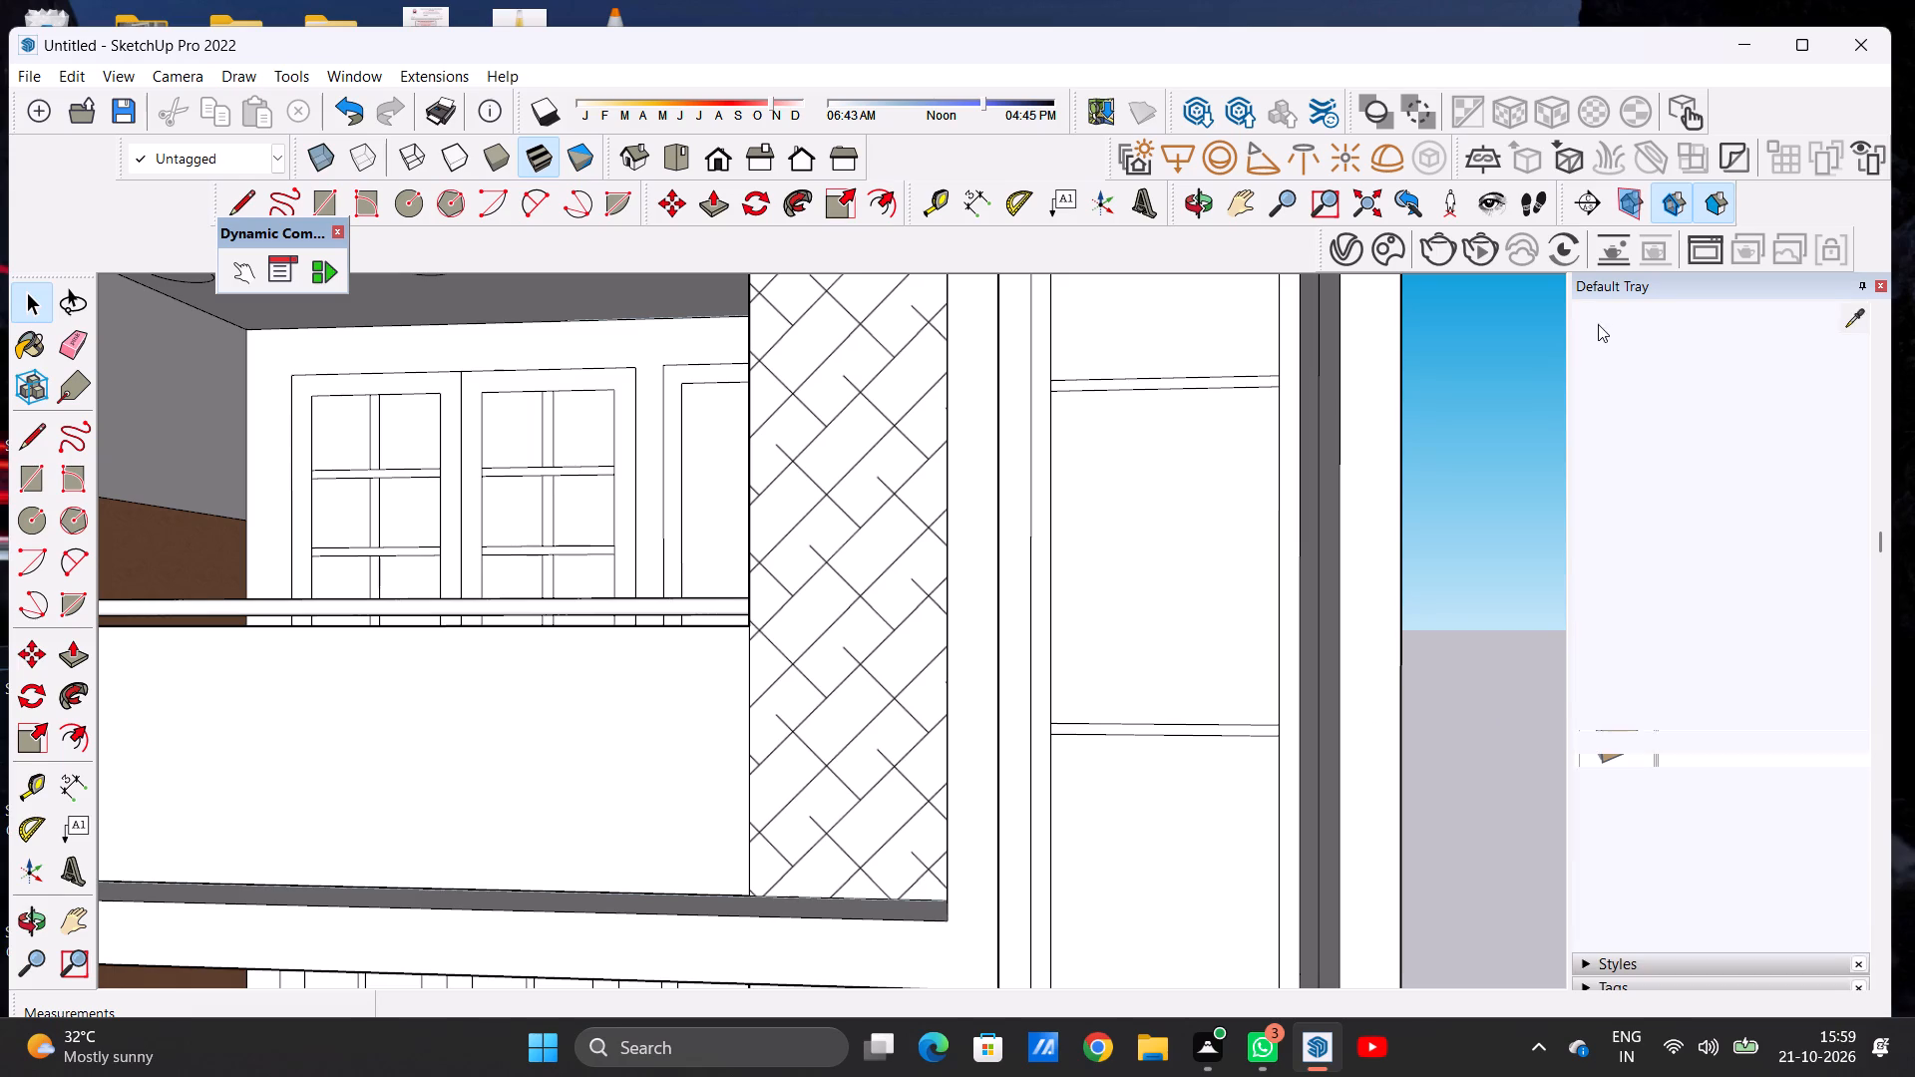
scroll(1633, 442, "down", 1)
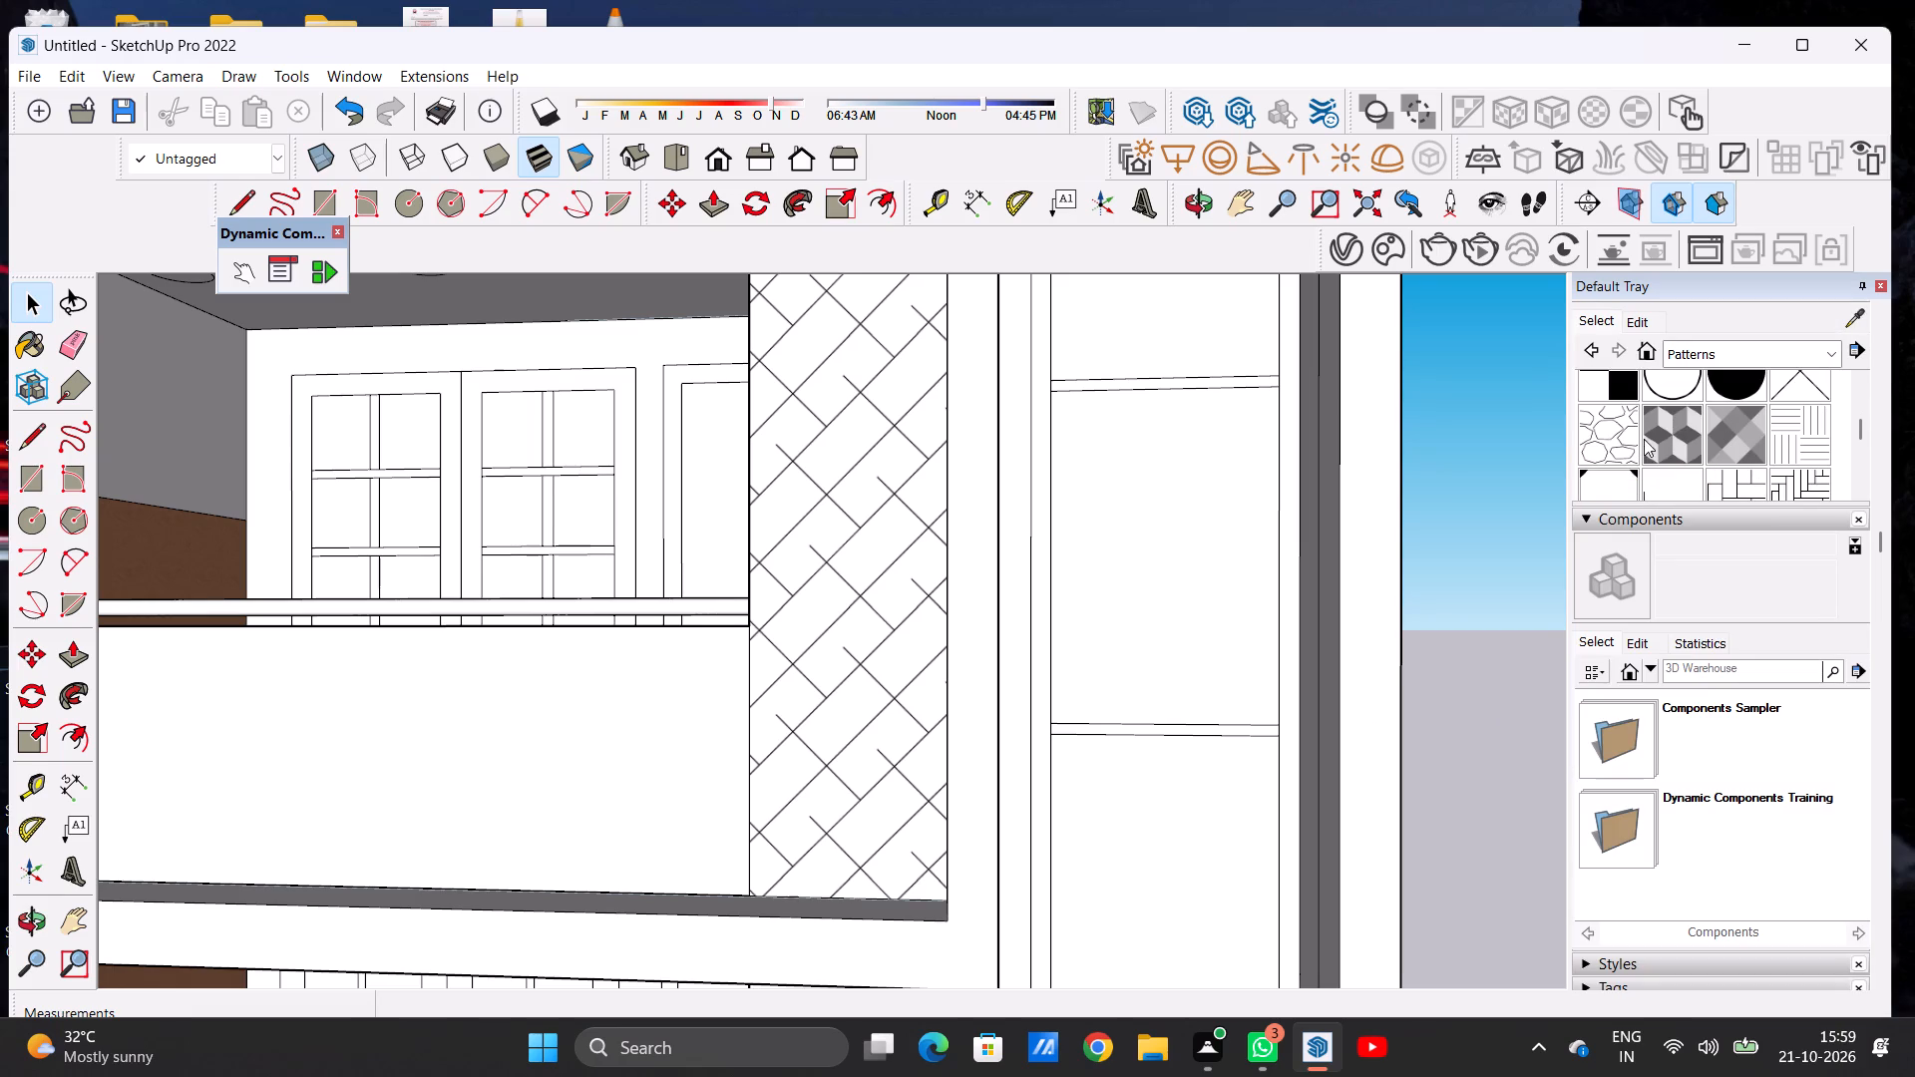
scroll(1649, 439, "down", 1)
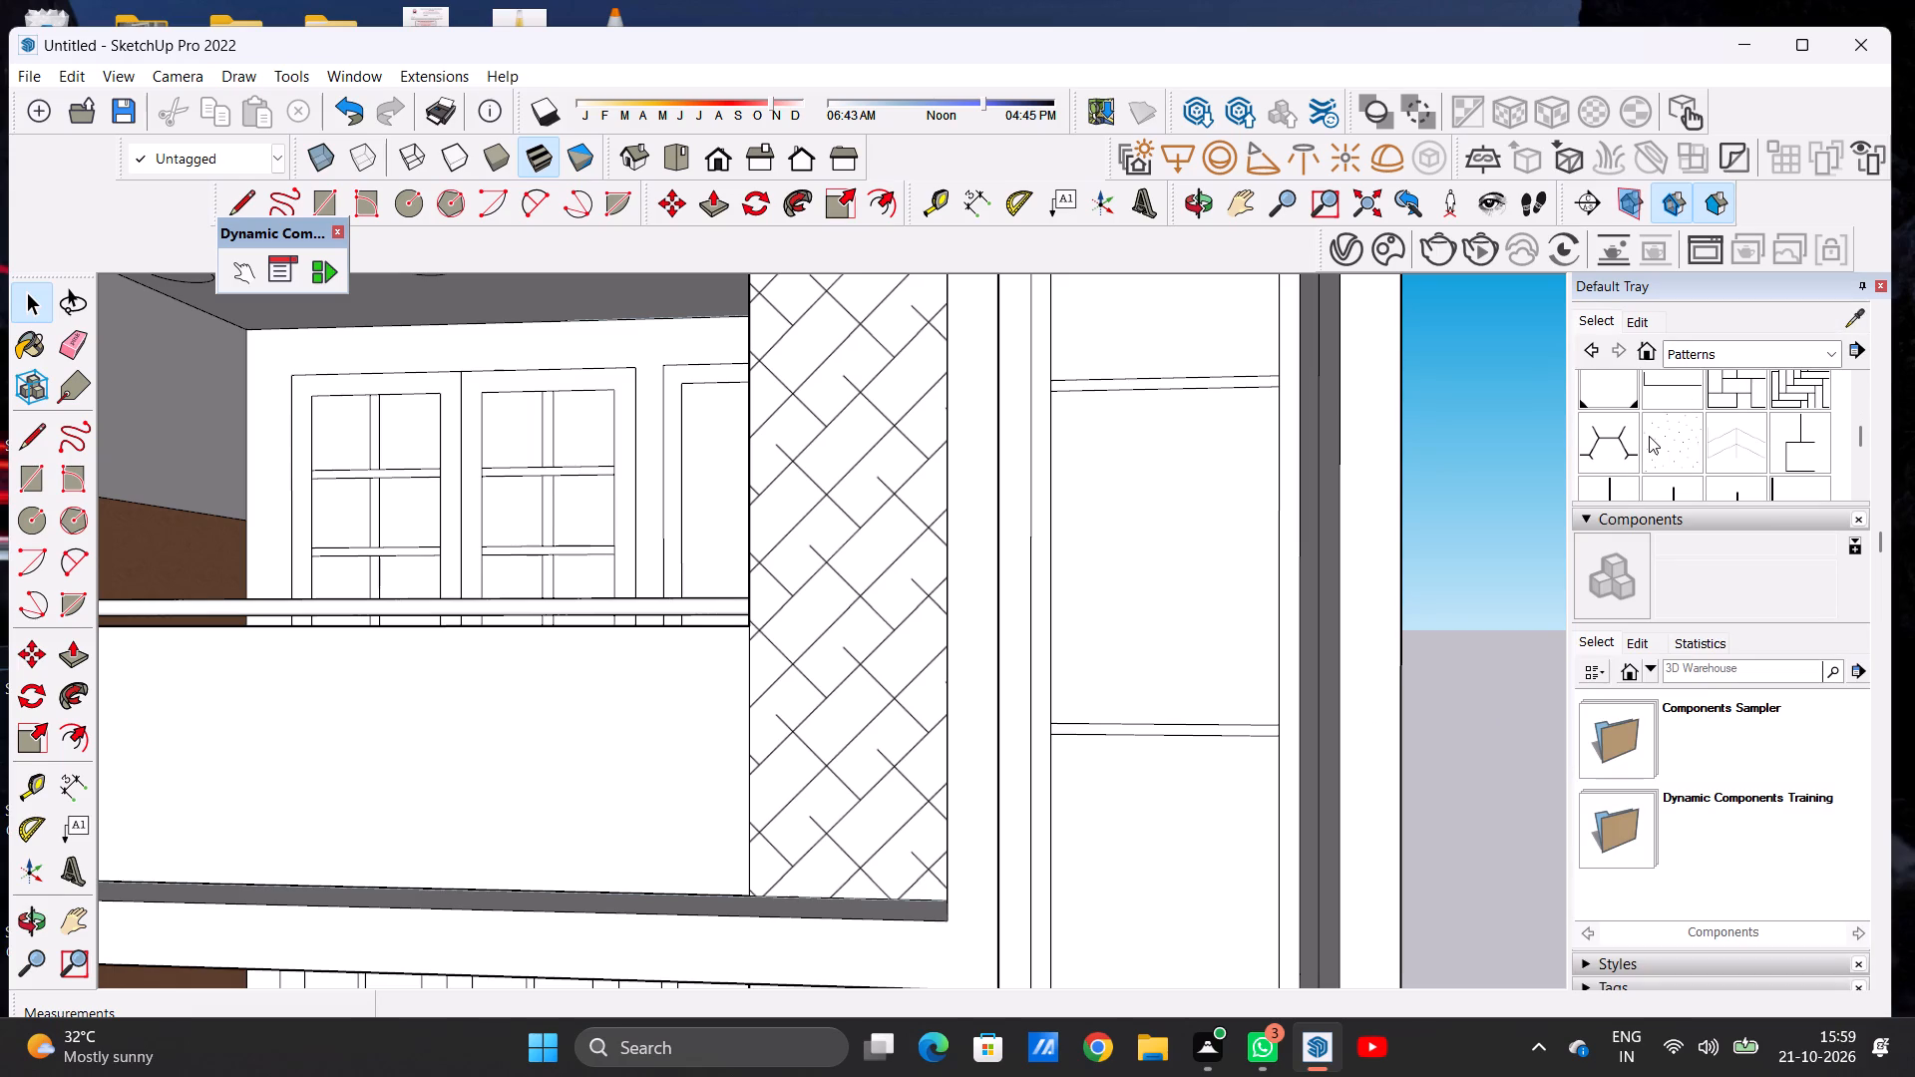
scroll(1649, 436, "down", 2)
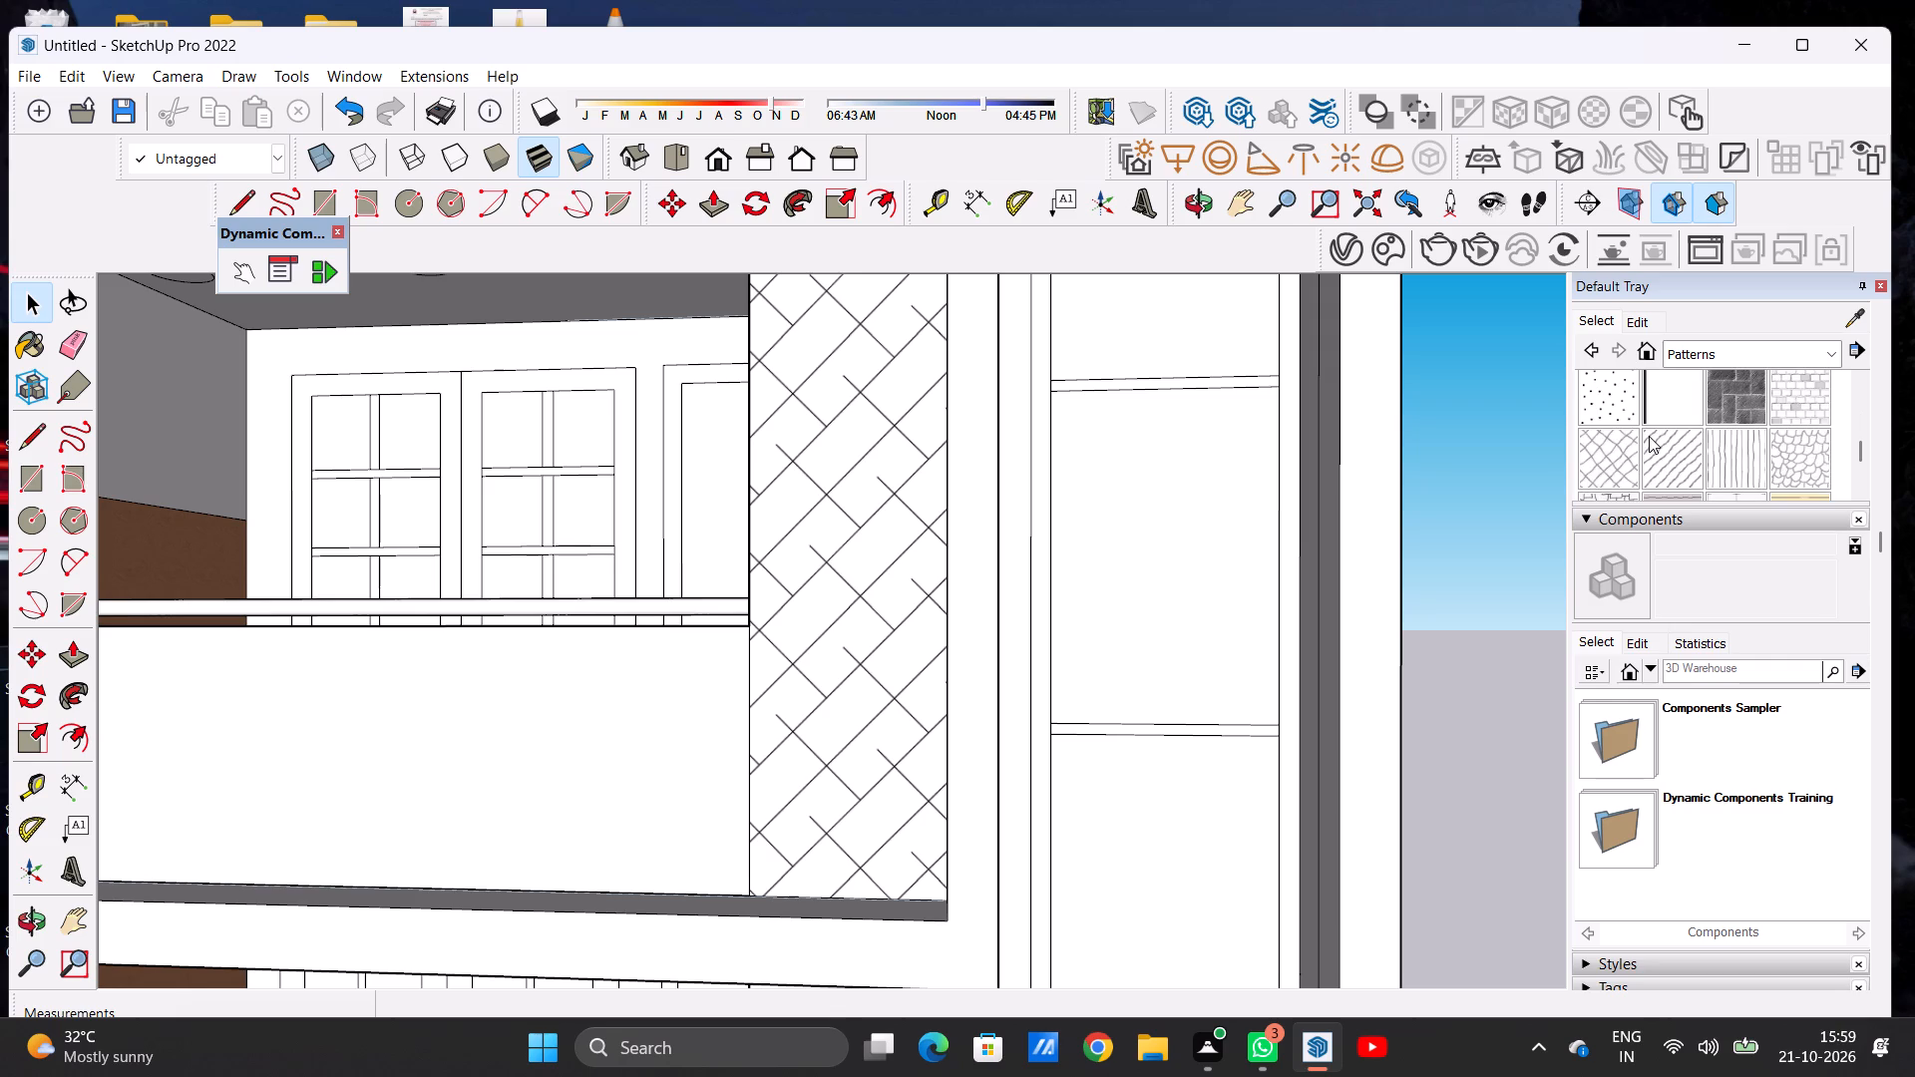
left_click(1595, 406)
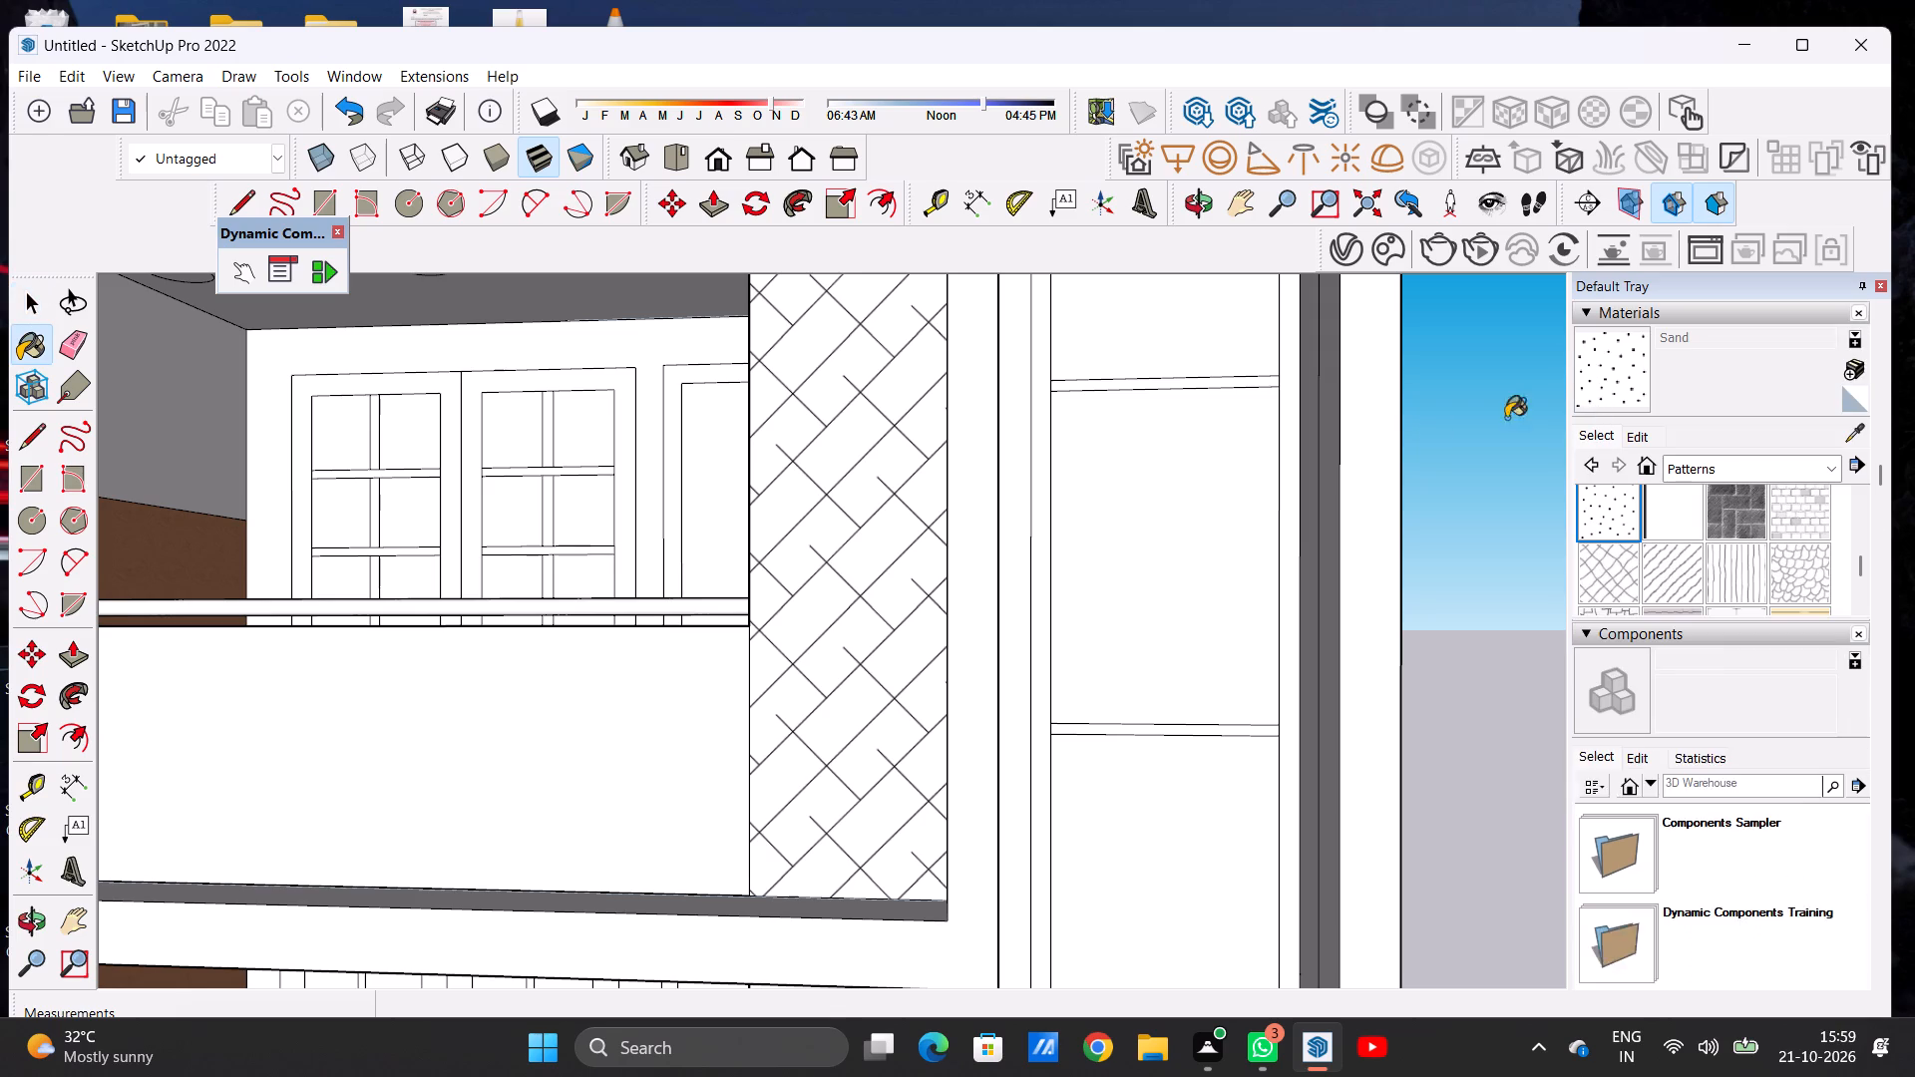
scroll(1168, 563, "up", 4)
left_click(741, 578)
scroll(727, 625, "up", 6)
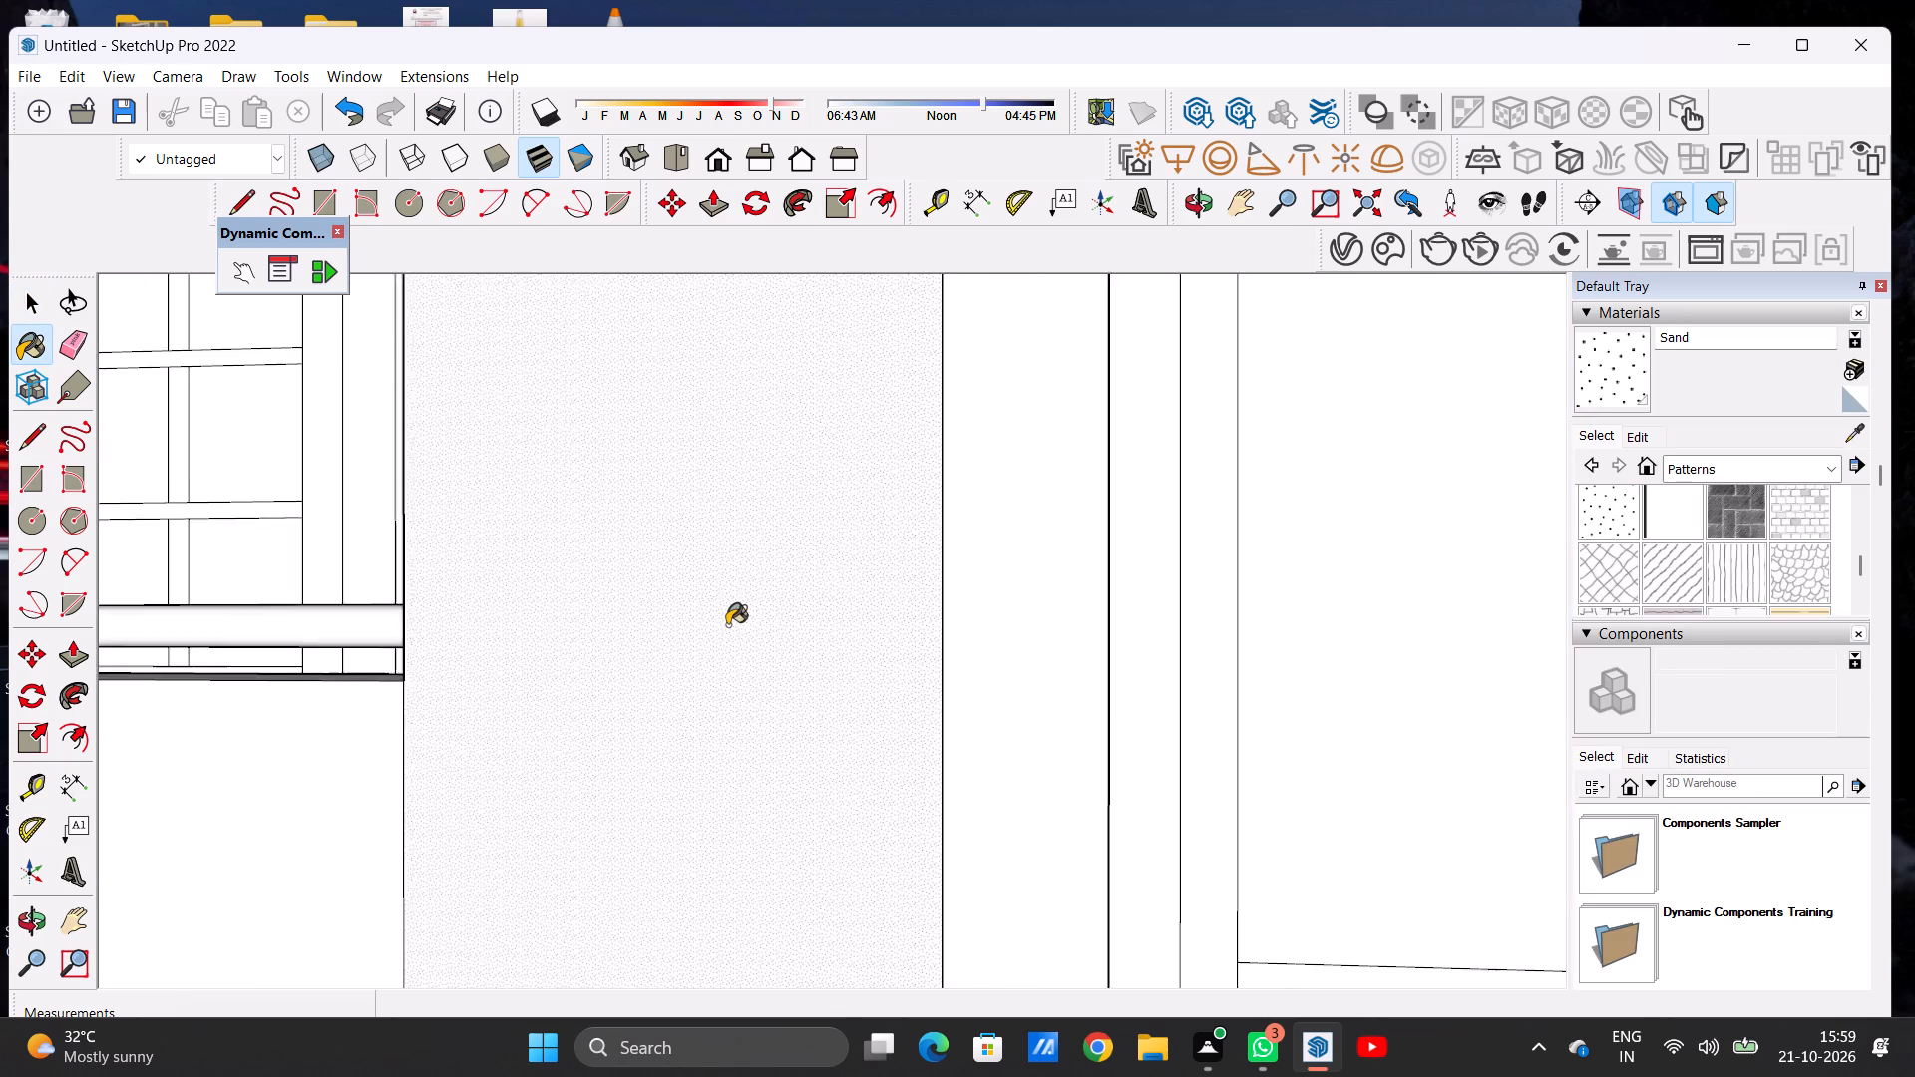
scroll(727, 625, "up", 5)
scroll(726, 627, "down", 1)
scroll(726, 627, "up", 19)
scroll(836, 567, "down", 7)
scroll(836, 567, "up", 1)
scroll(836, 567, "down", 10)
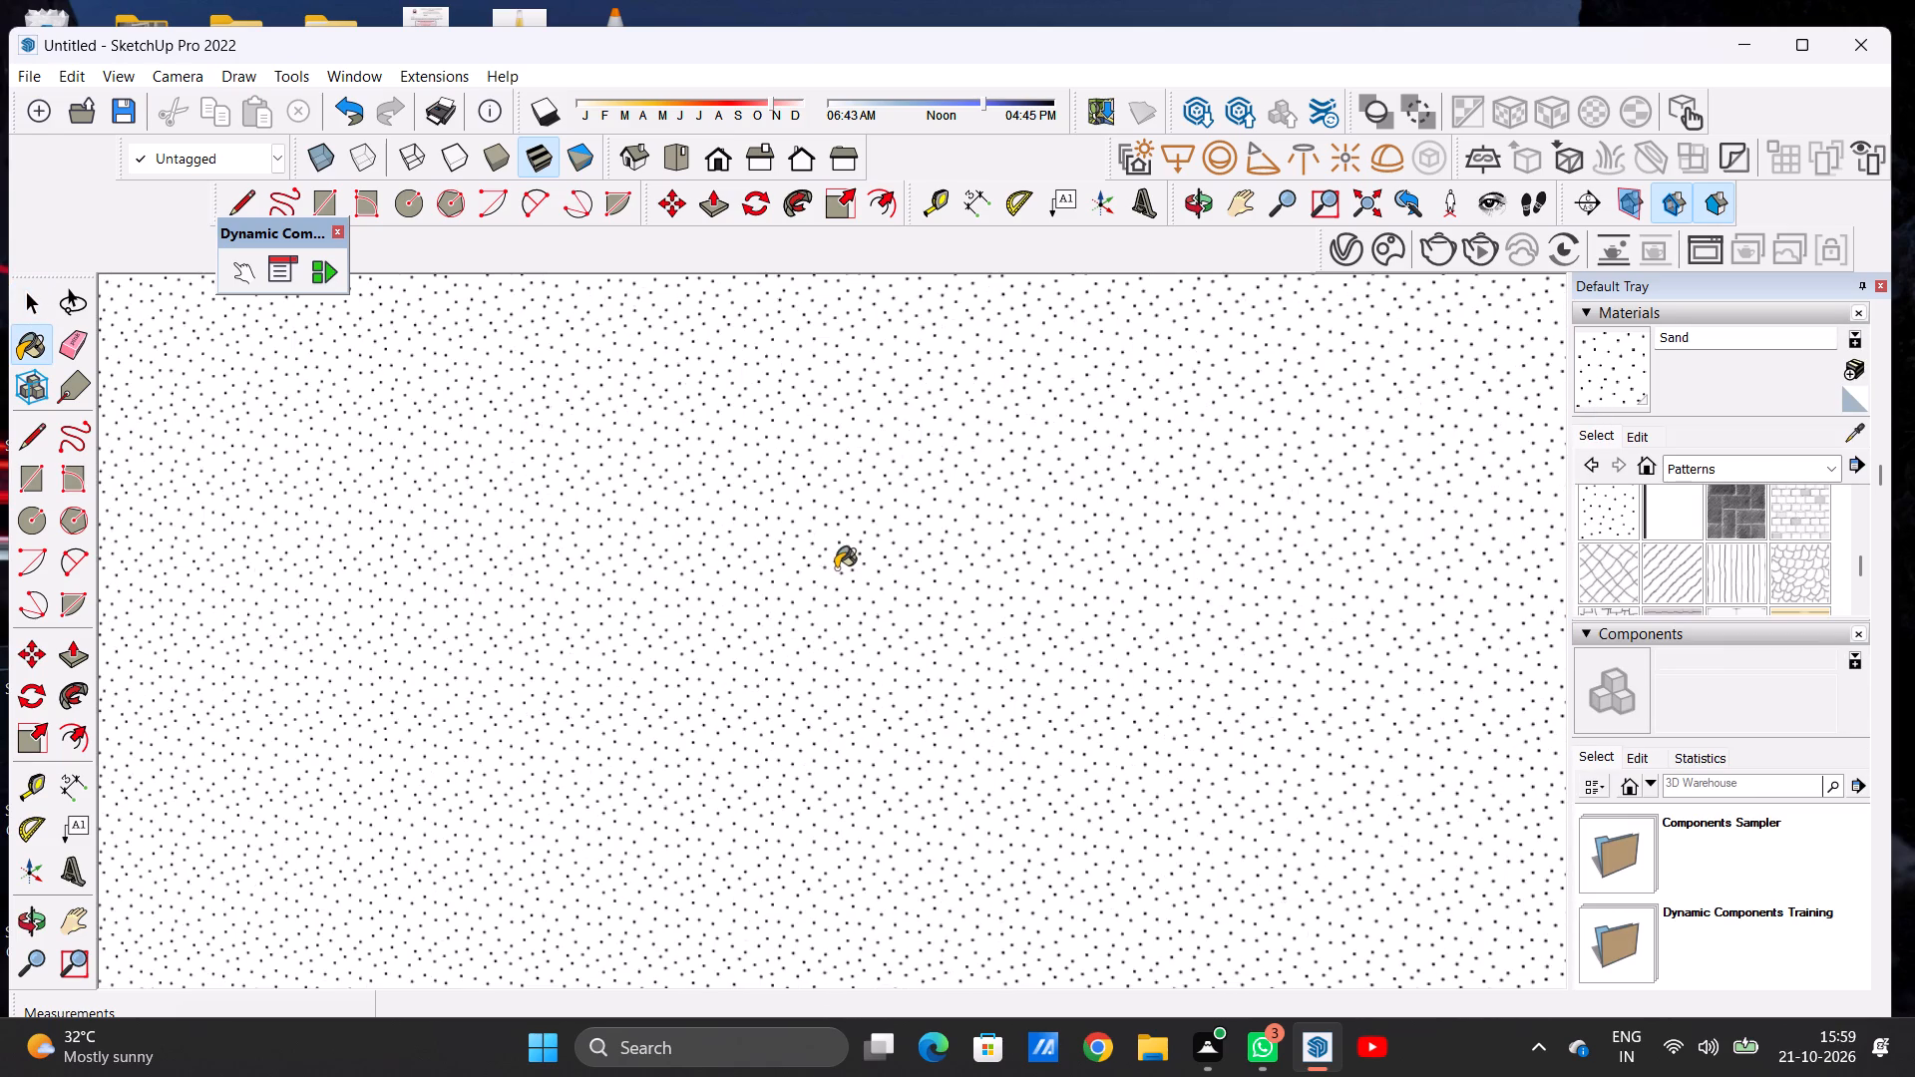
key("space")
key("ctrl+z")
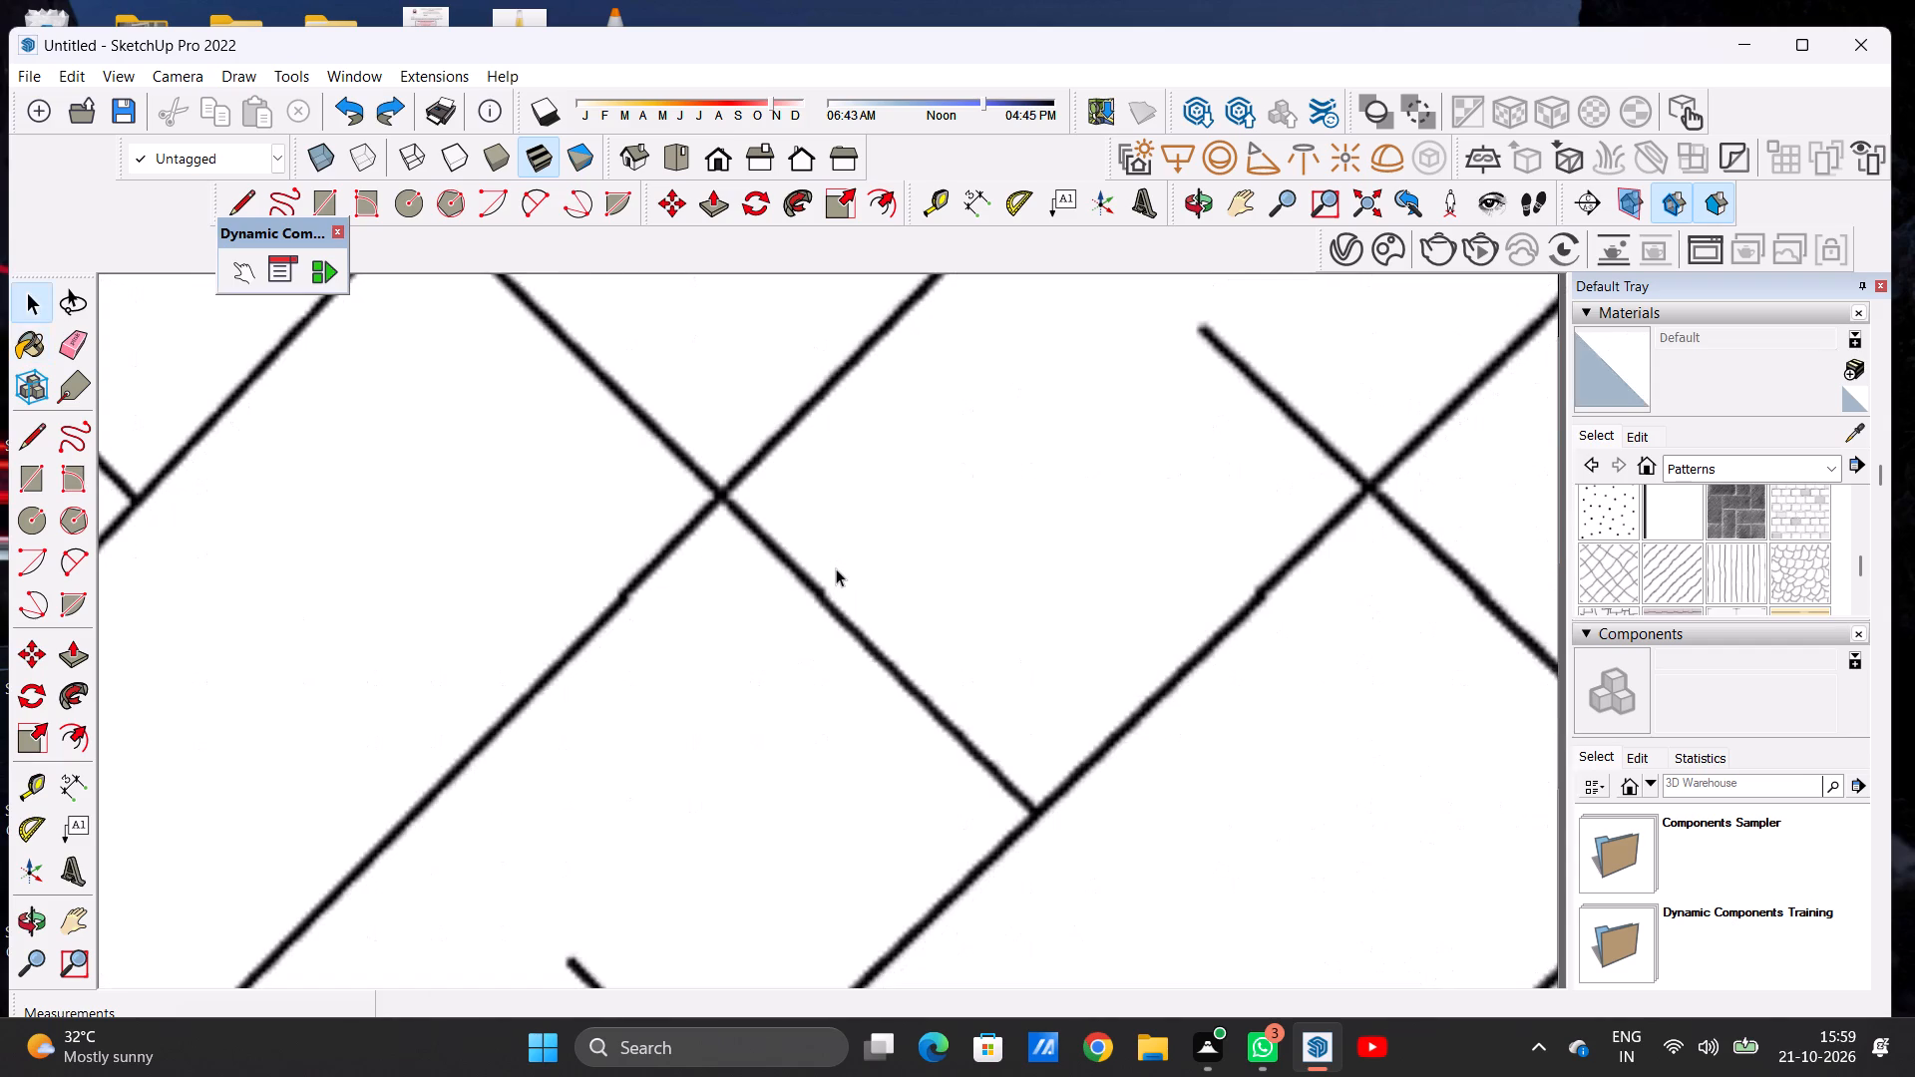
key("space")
Examine the Checker Plate panel within the whole front elevation from a distance and closer in.
scroll(837, 586, "down", 20)
scroll(837, 586, "down", 3)
scroll(862, 621, "up", 1)
scroll(862, 621, "down", 16)
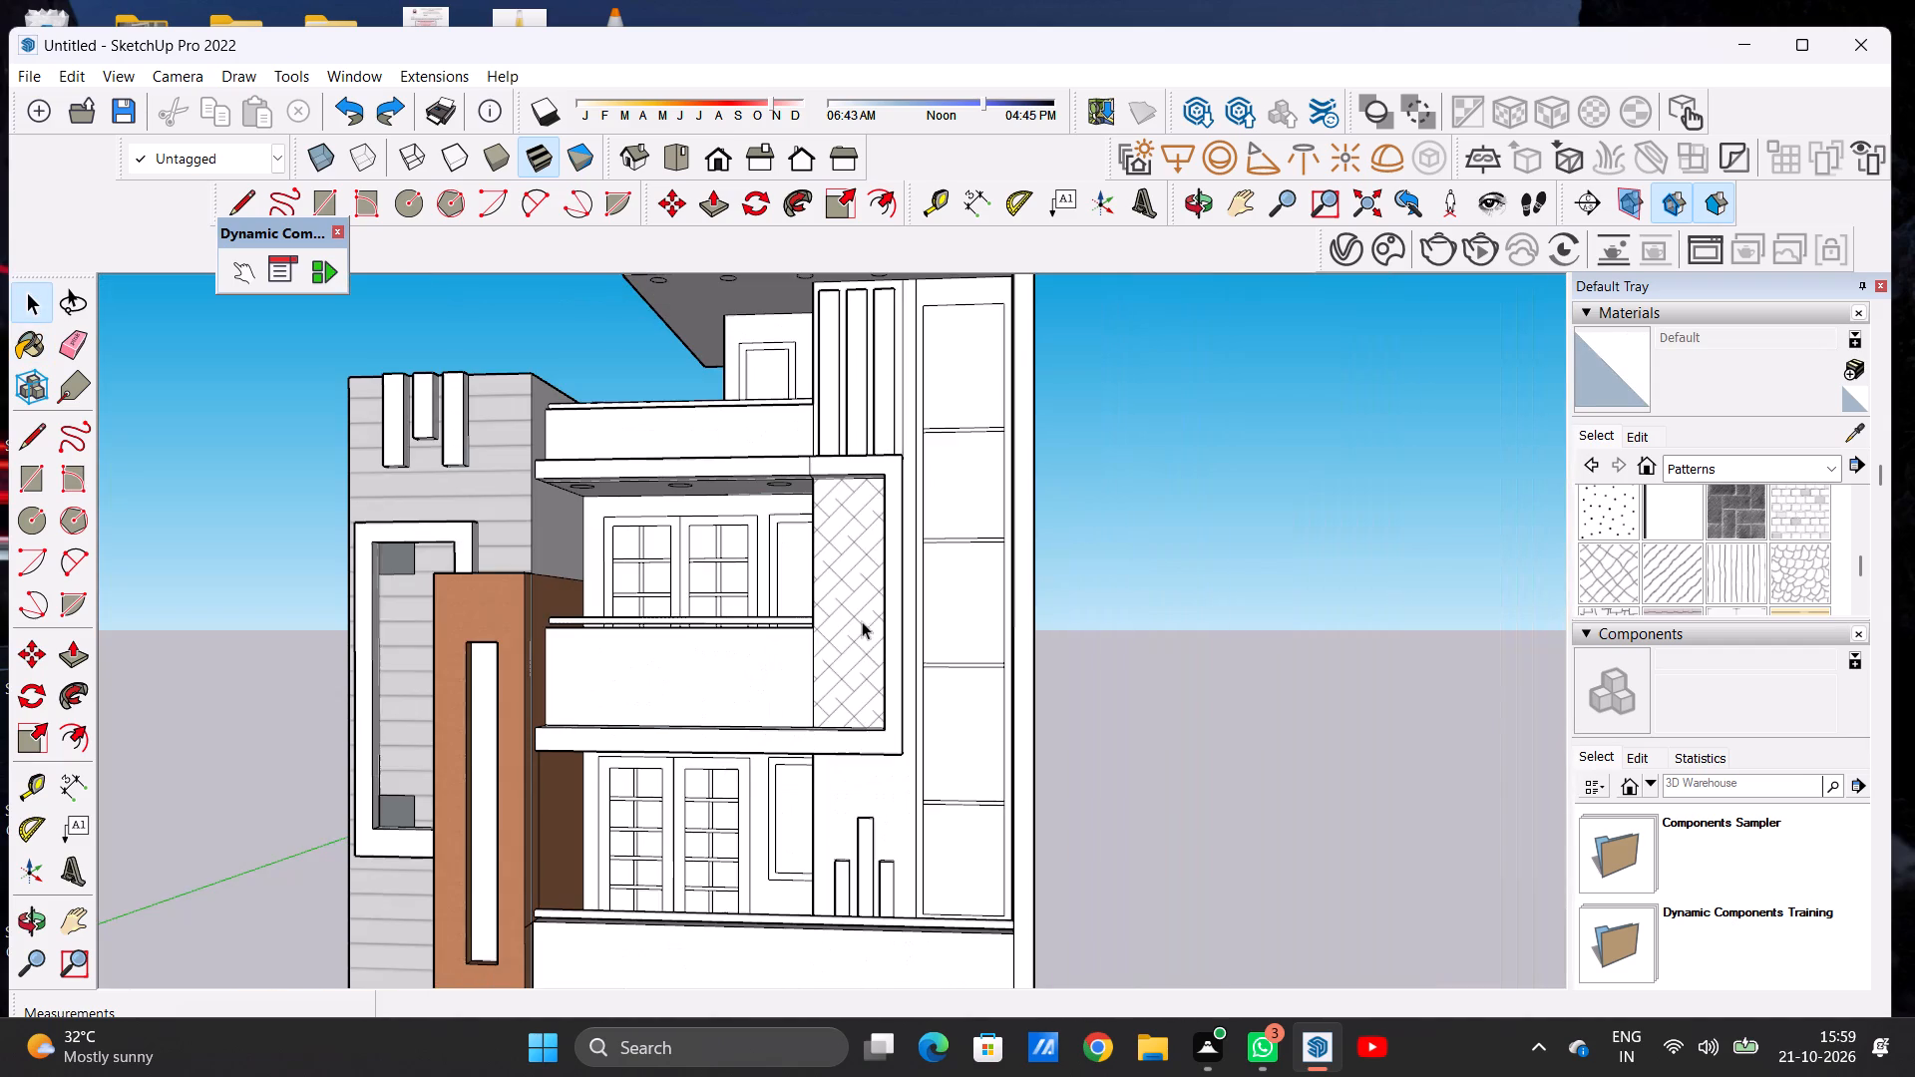
scroll(872, 613, "down", 2)
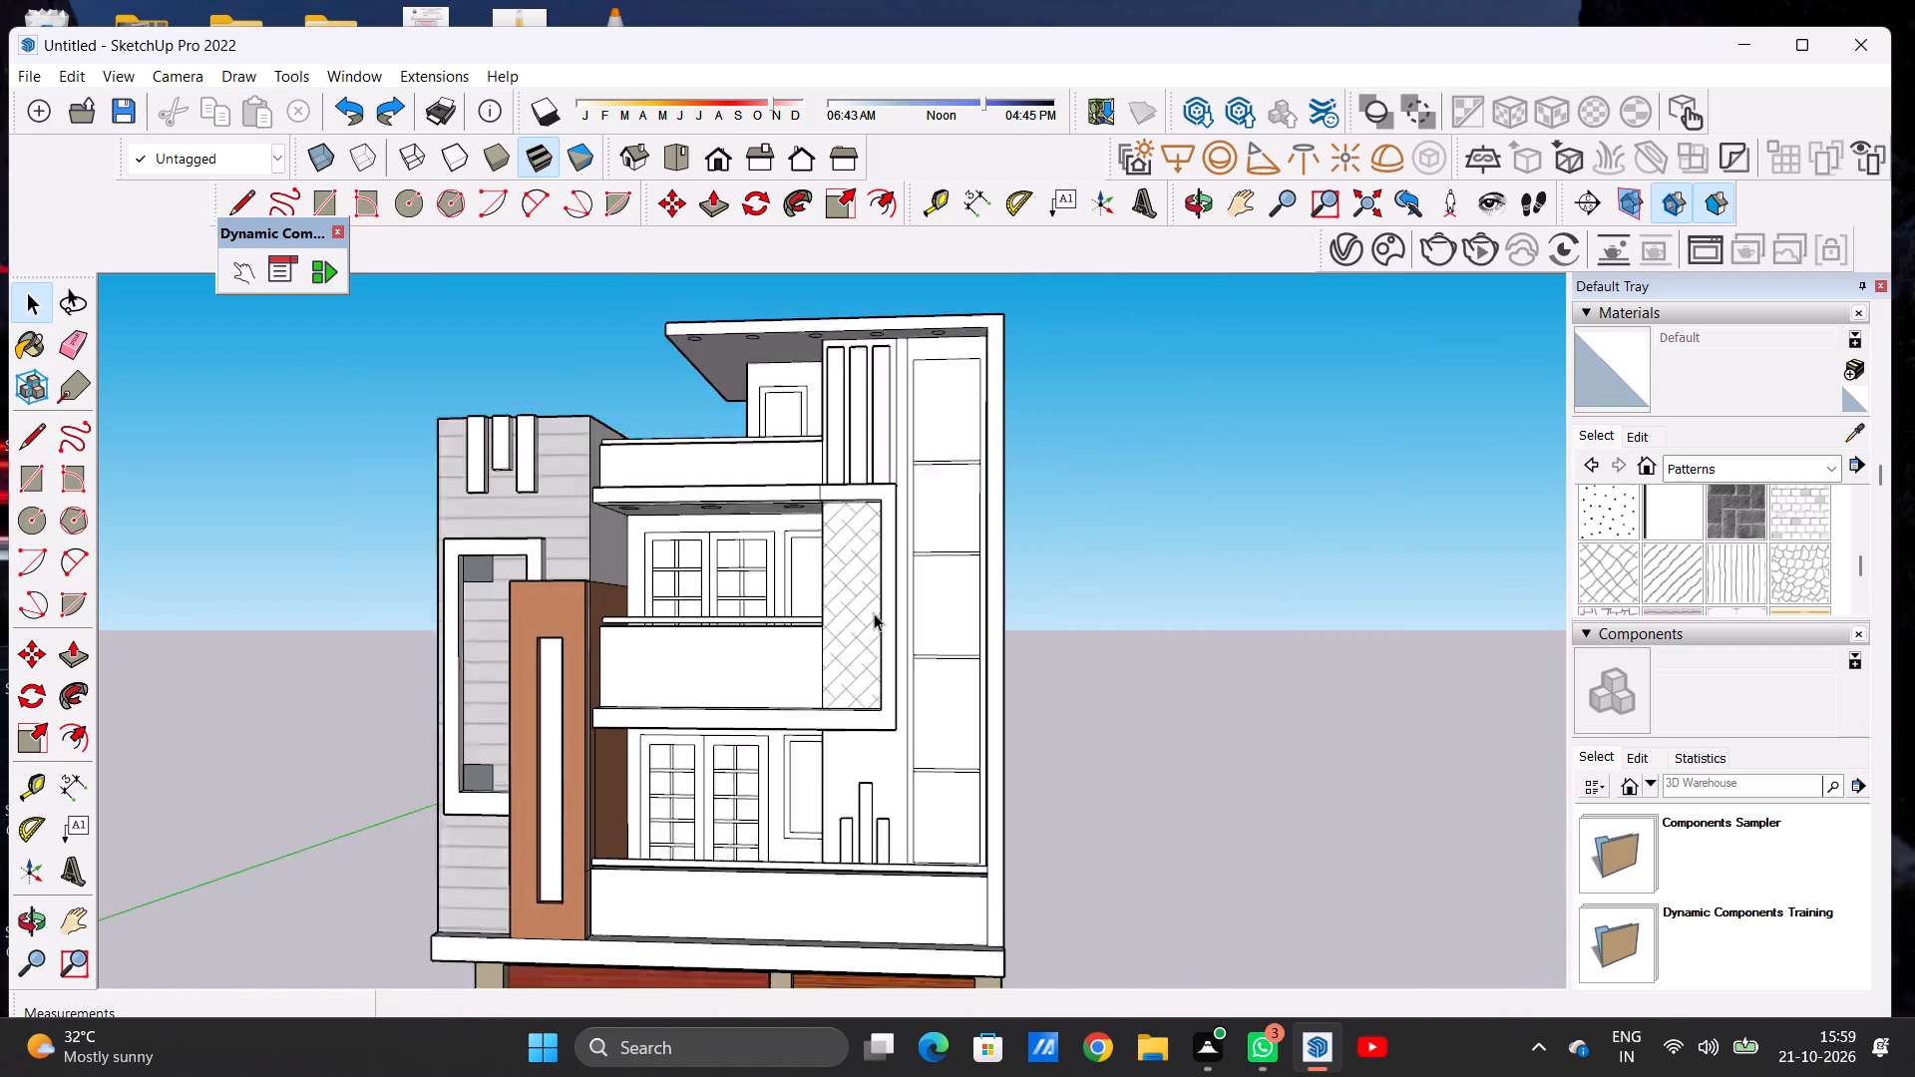
scroll(874, 613, "down", 5)
scroll(857, 653, "up", 4)
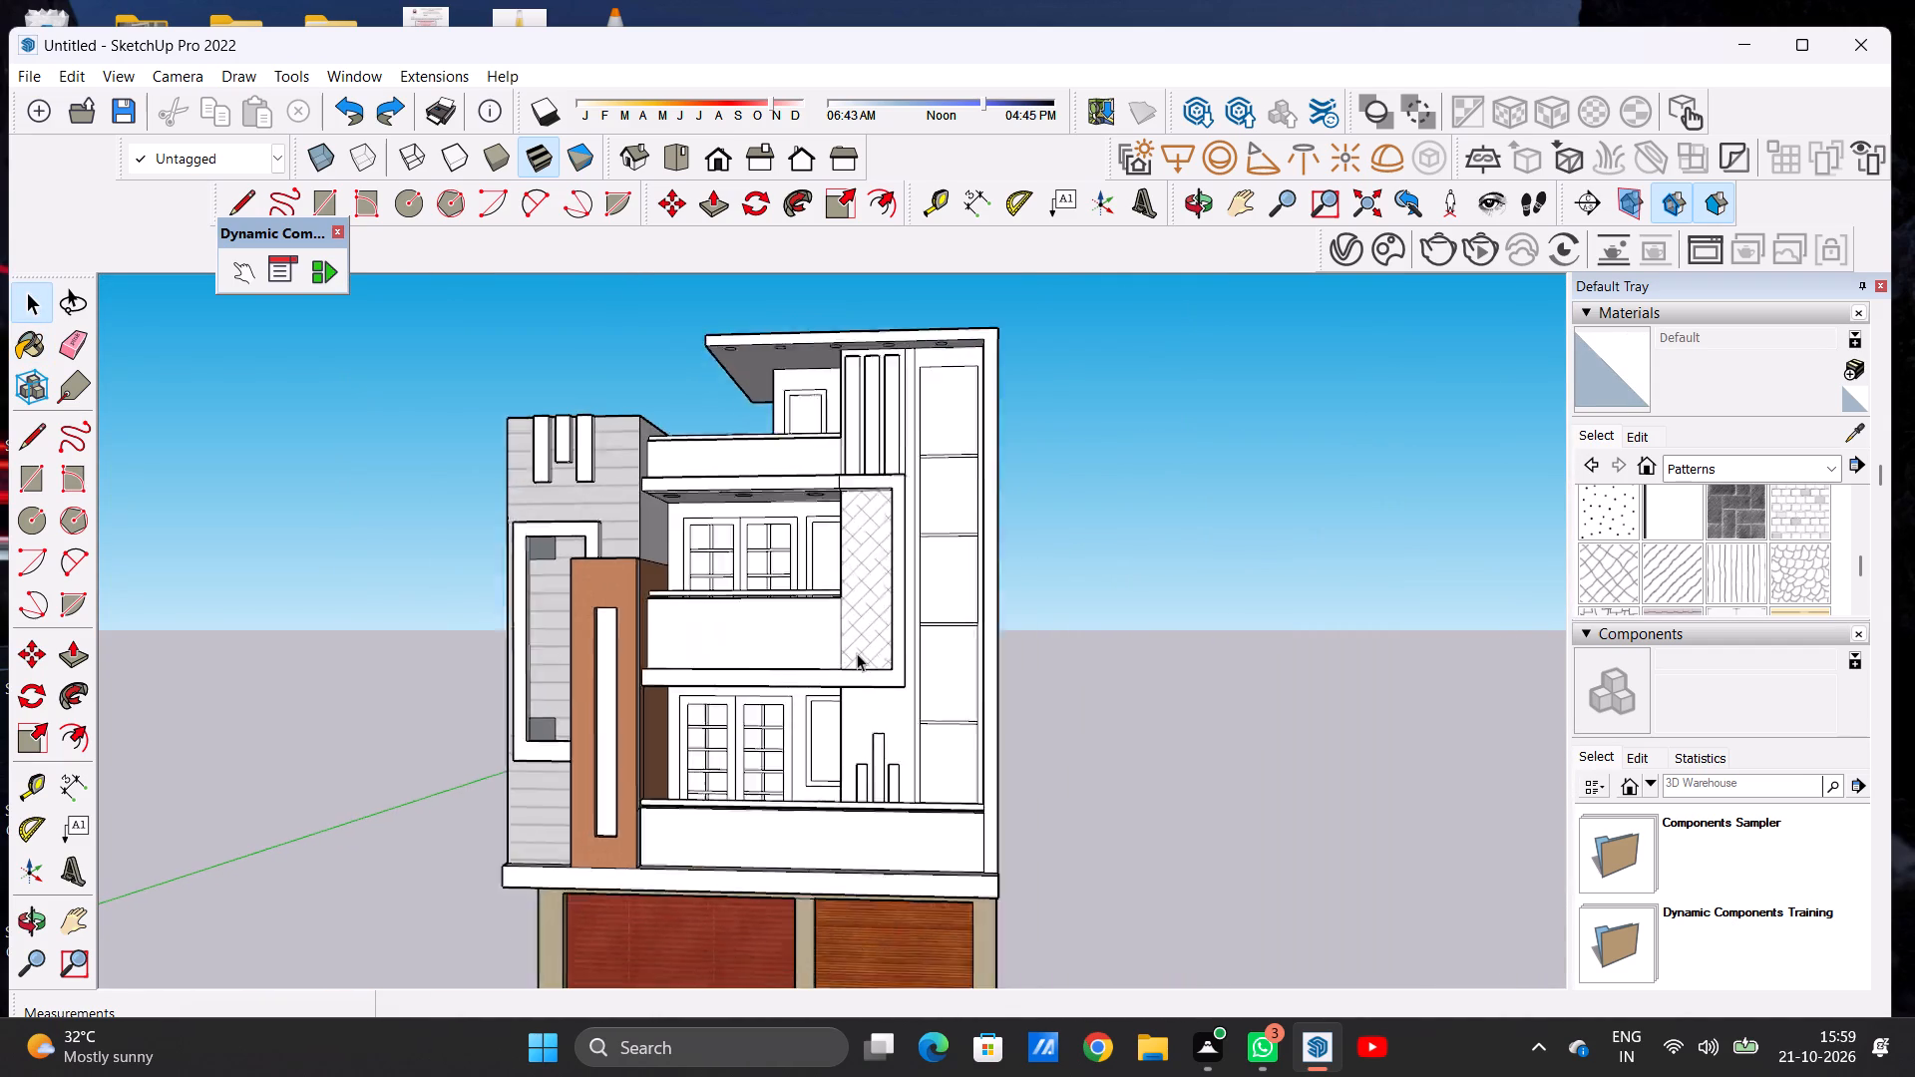
scroll(857, 653, "up", 3)
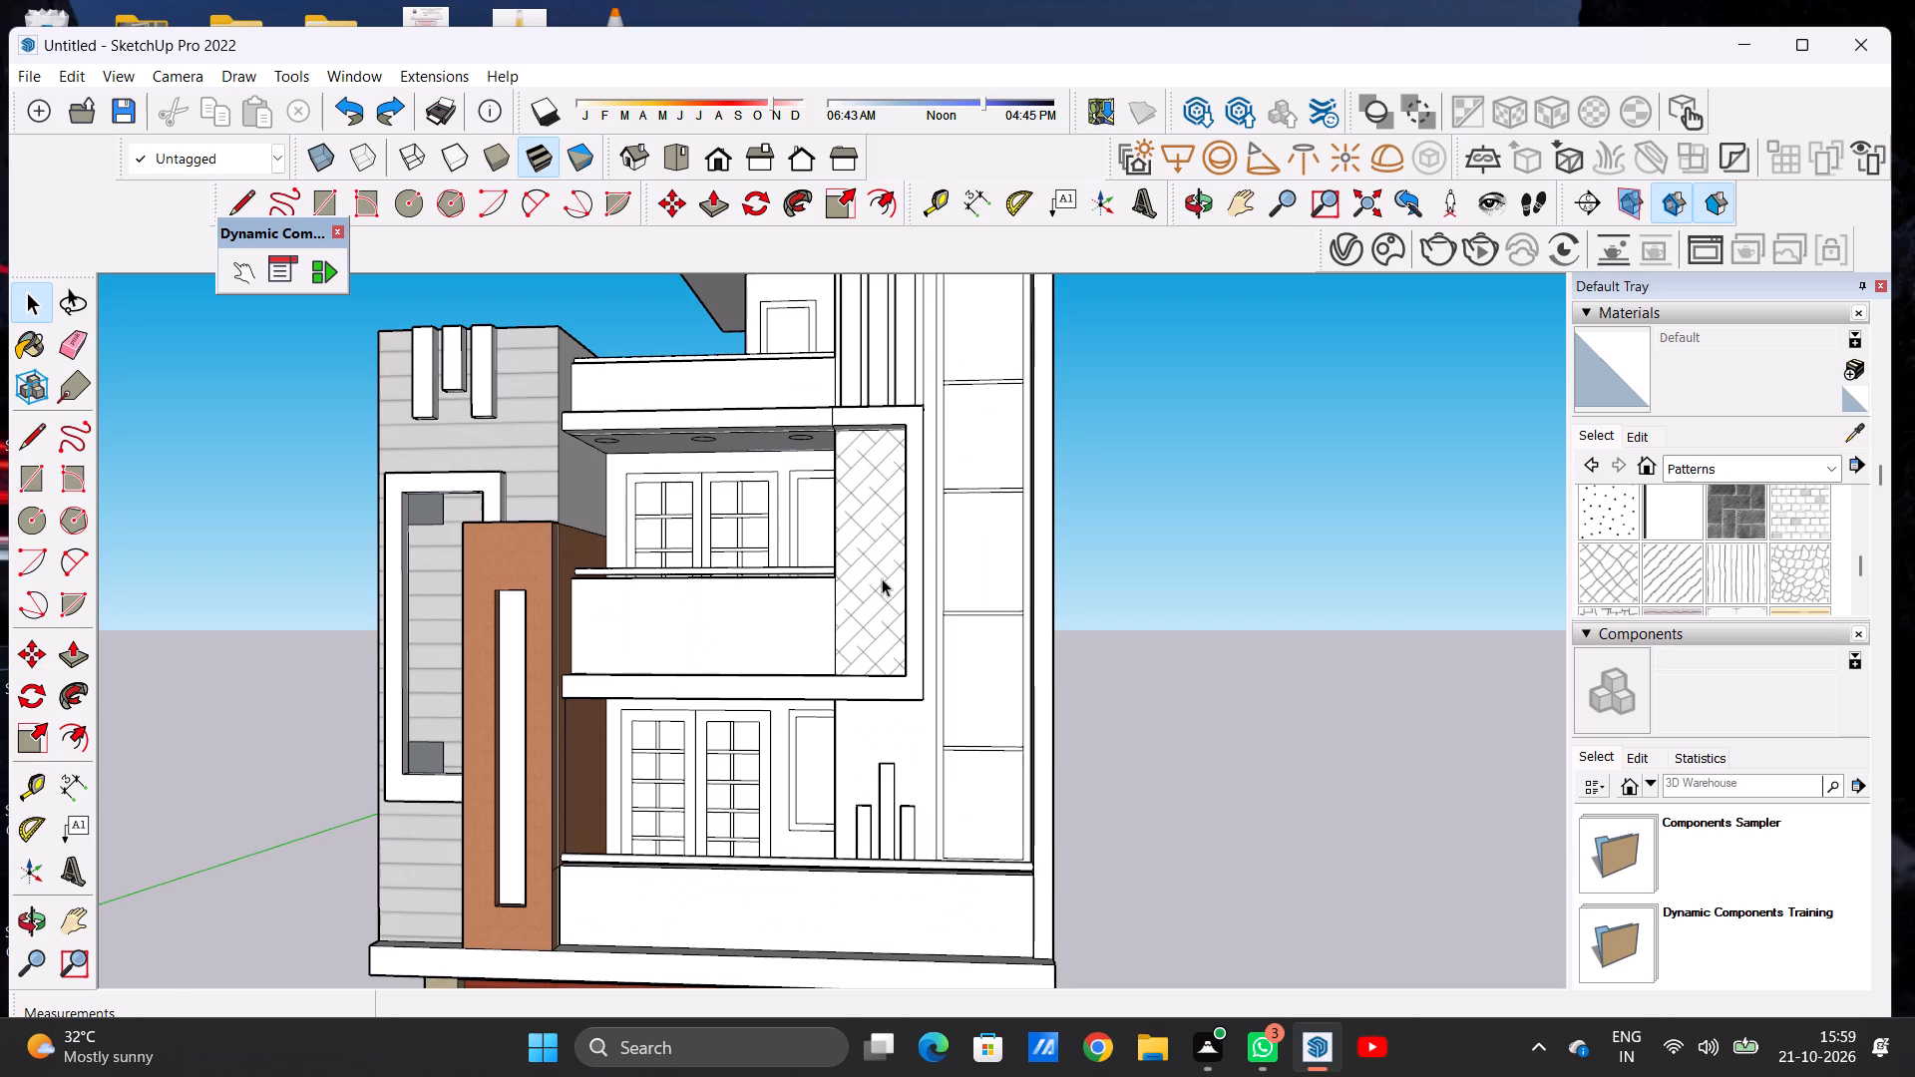
scroll(895, 571, "down", 6)
scroll(864, 745, "up", 4)
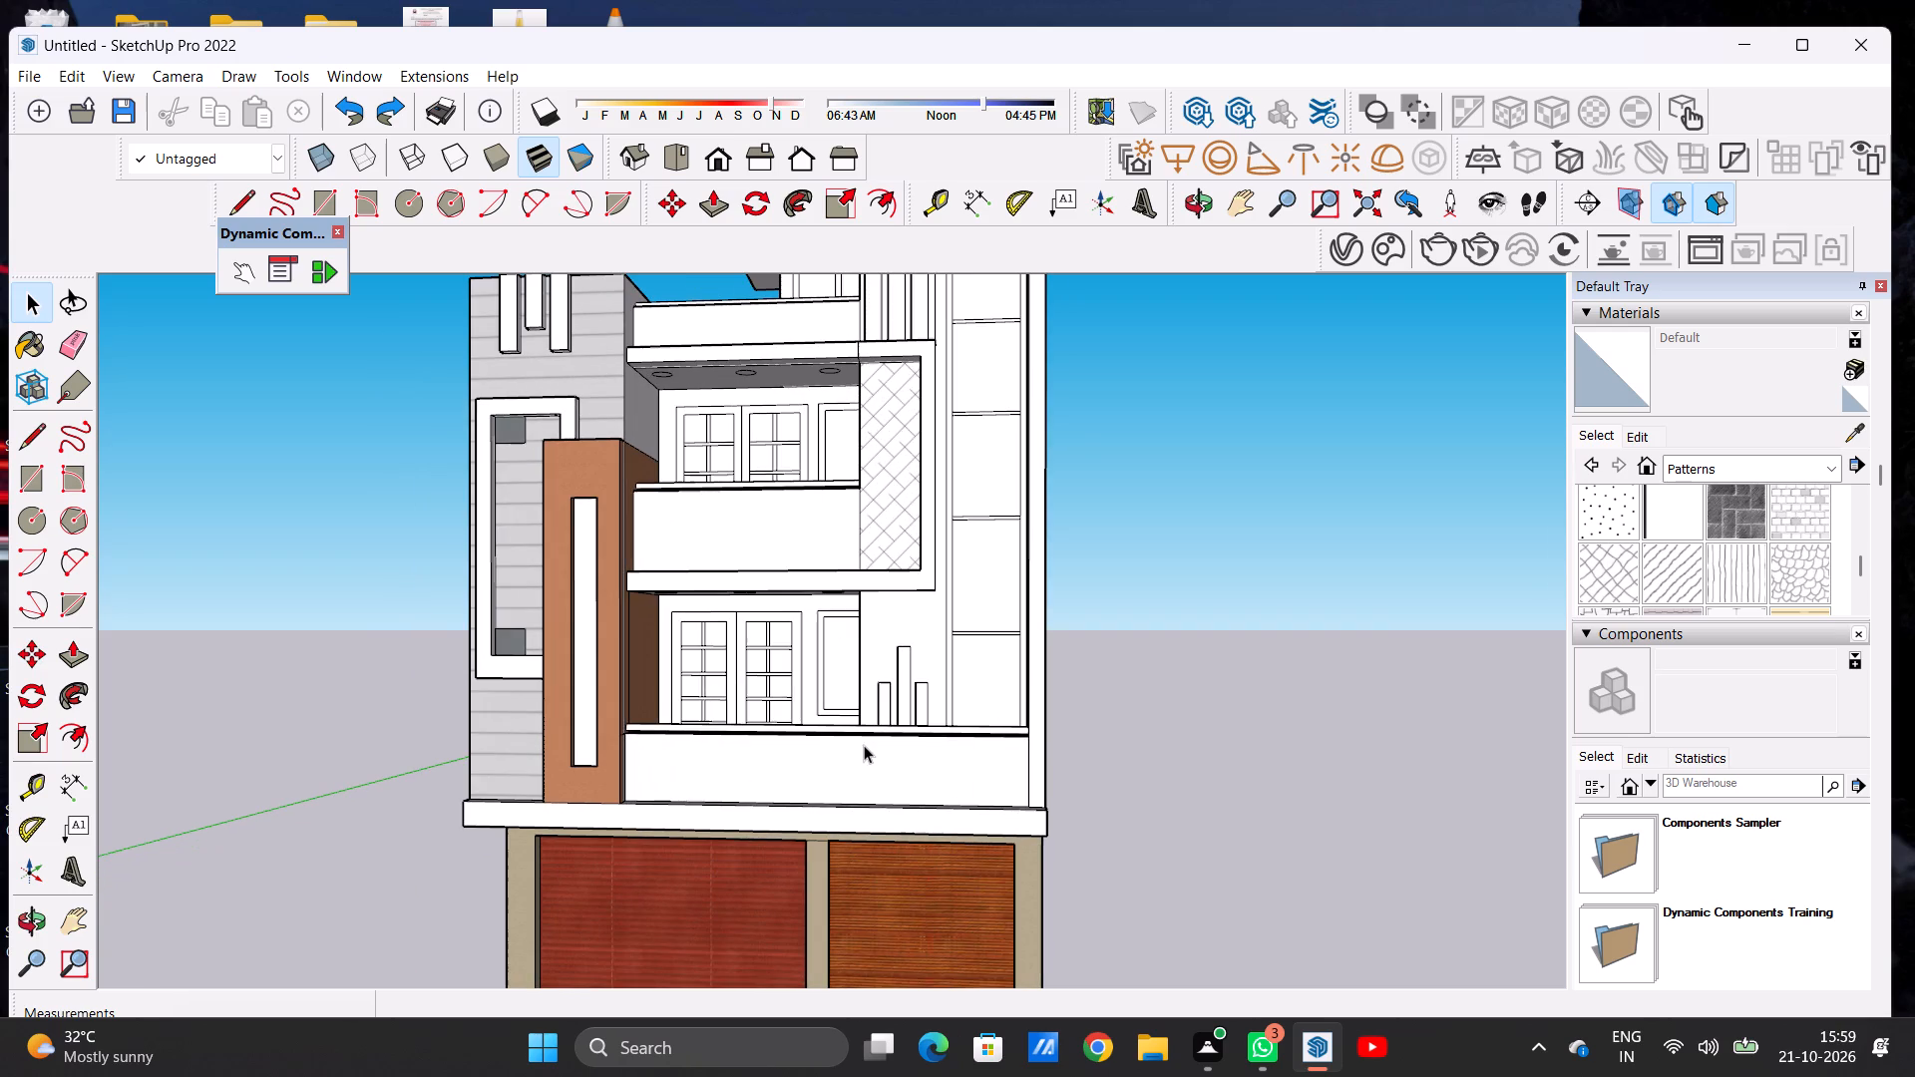
Browse the Patterns material collection for a texture suited to the remaining white facade surfaces.
scroll(1654, 560, "down", 2)
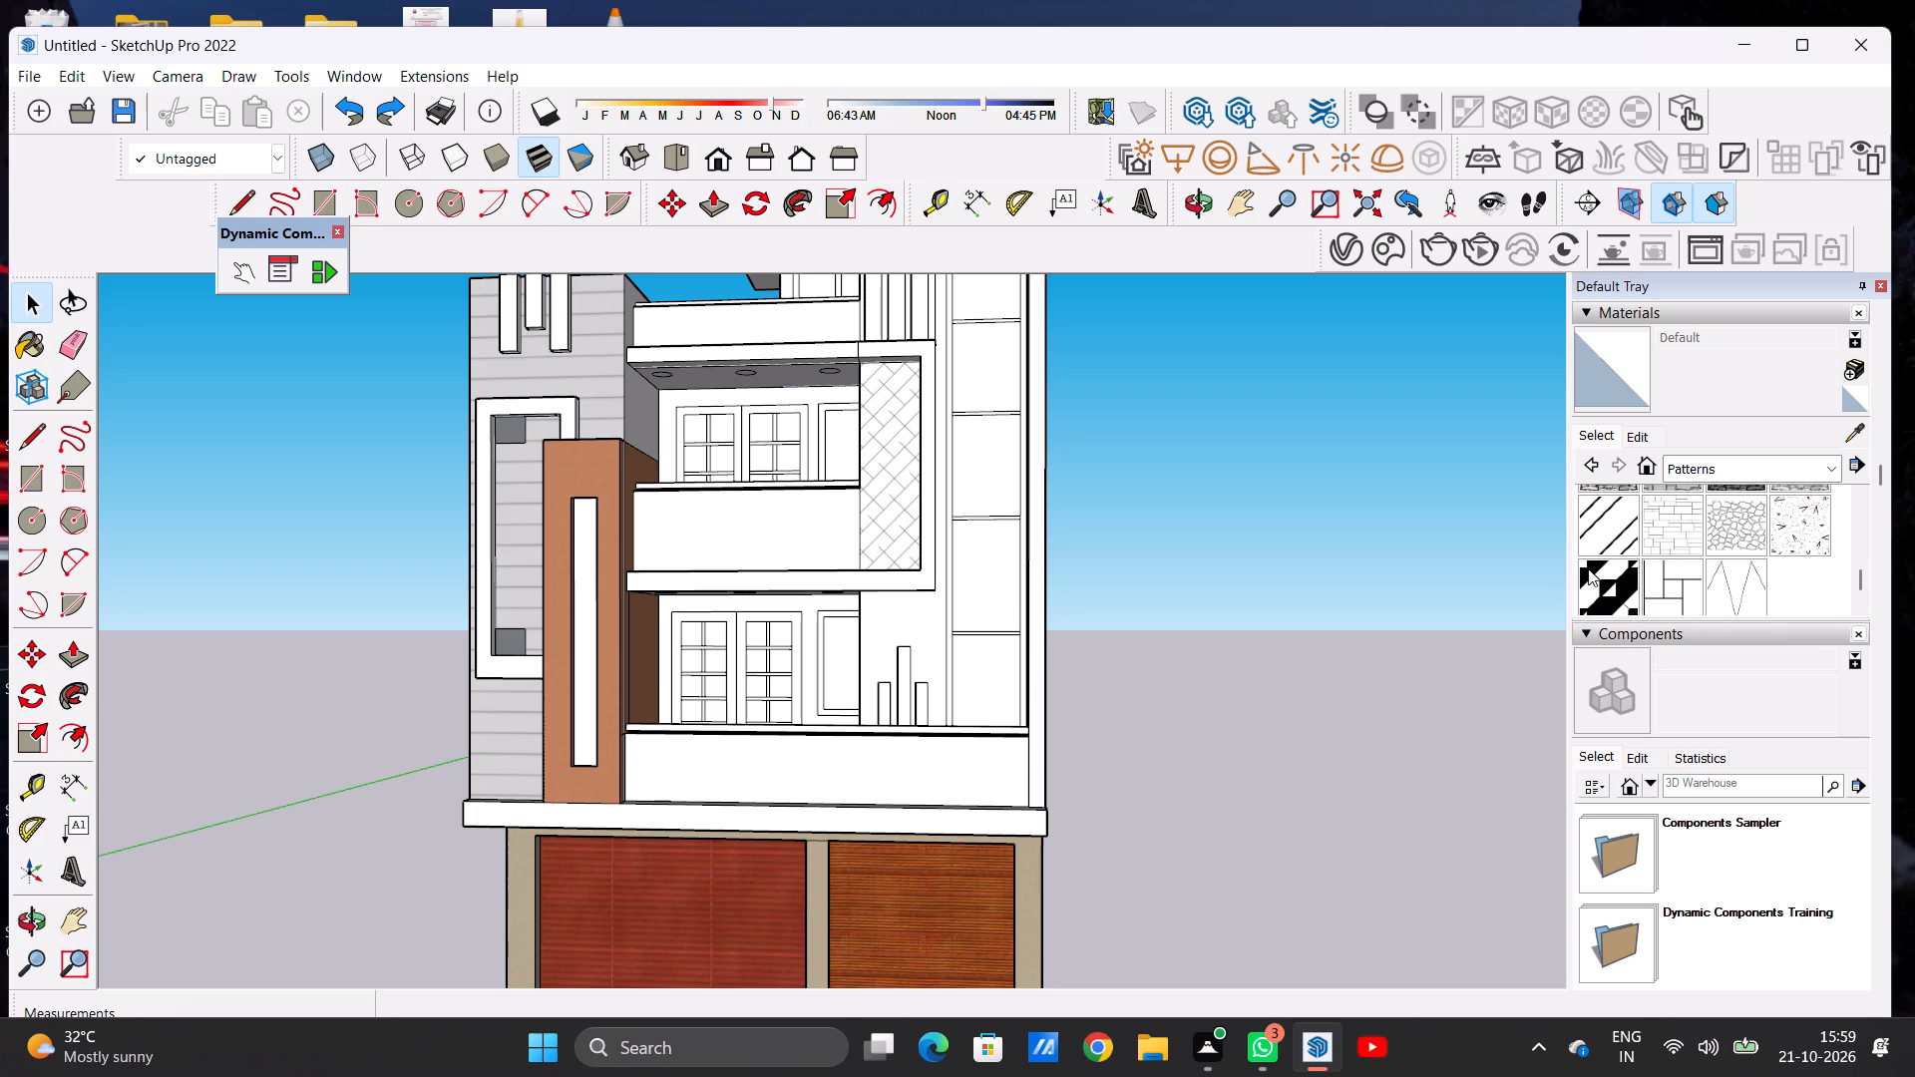
scroll(1657, 577, "up", 4)
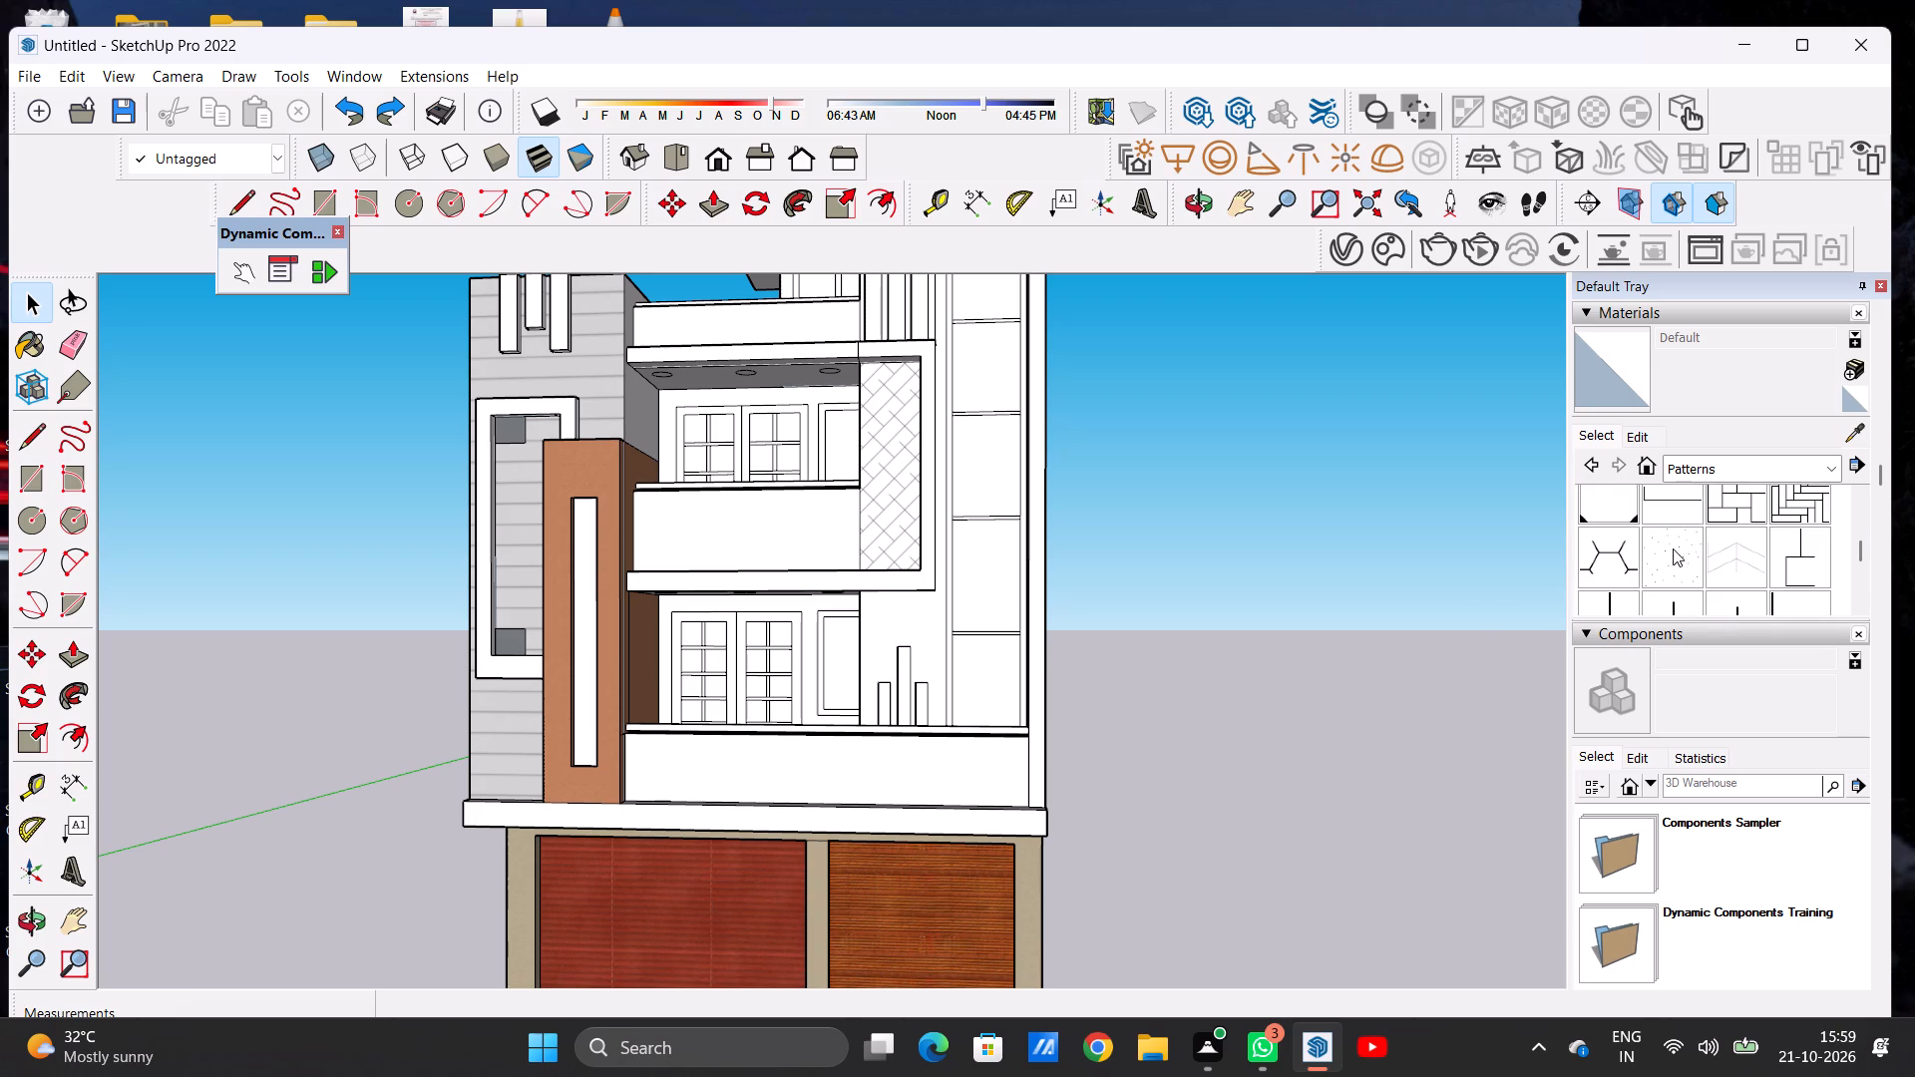
scroll(1675, 547, "up", 1)
left_click(1641, 438)
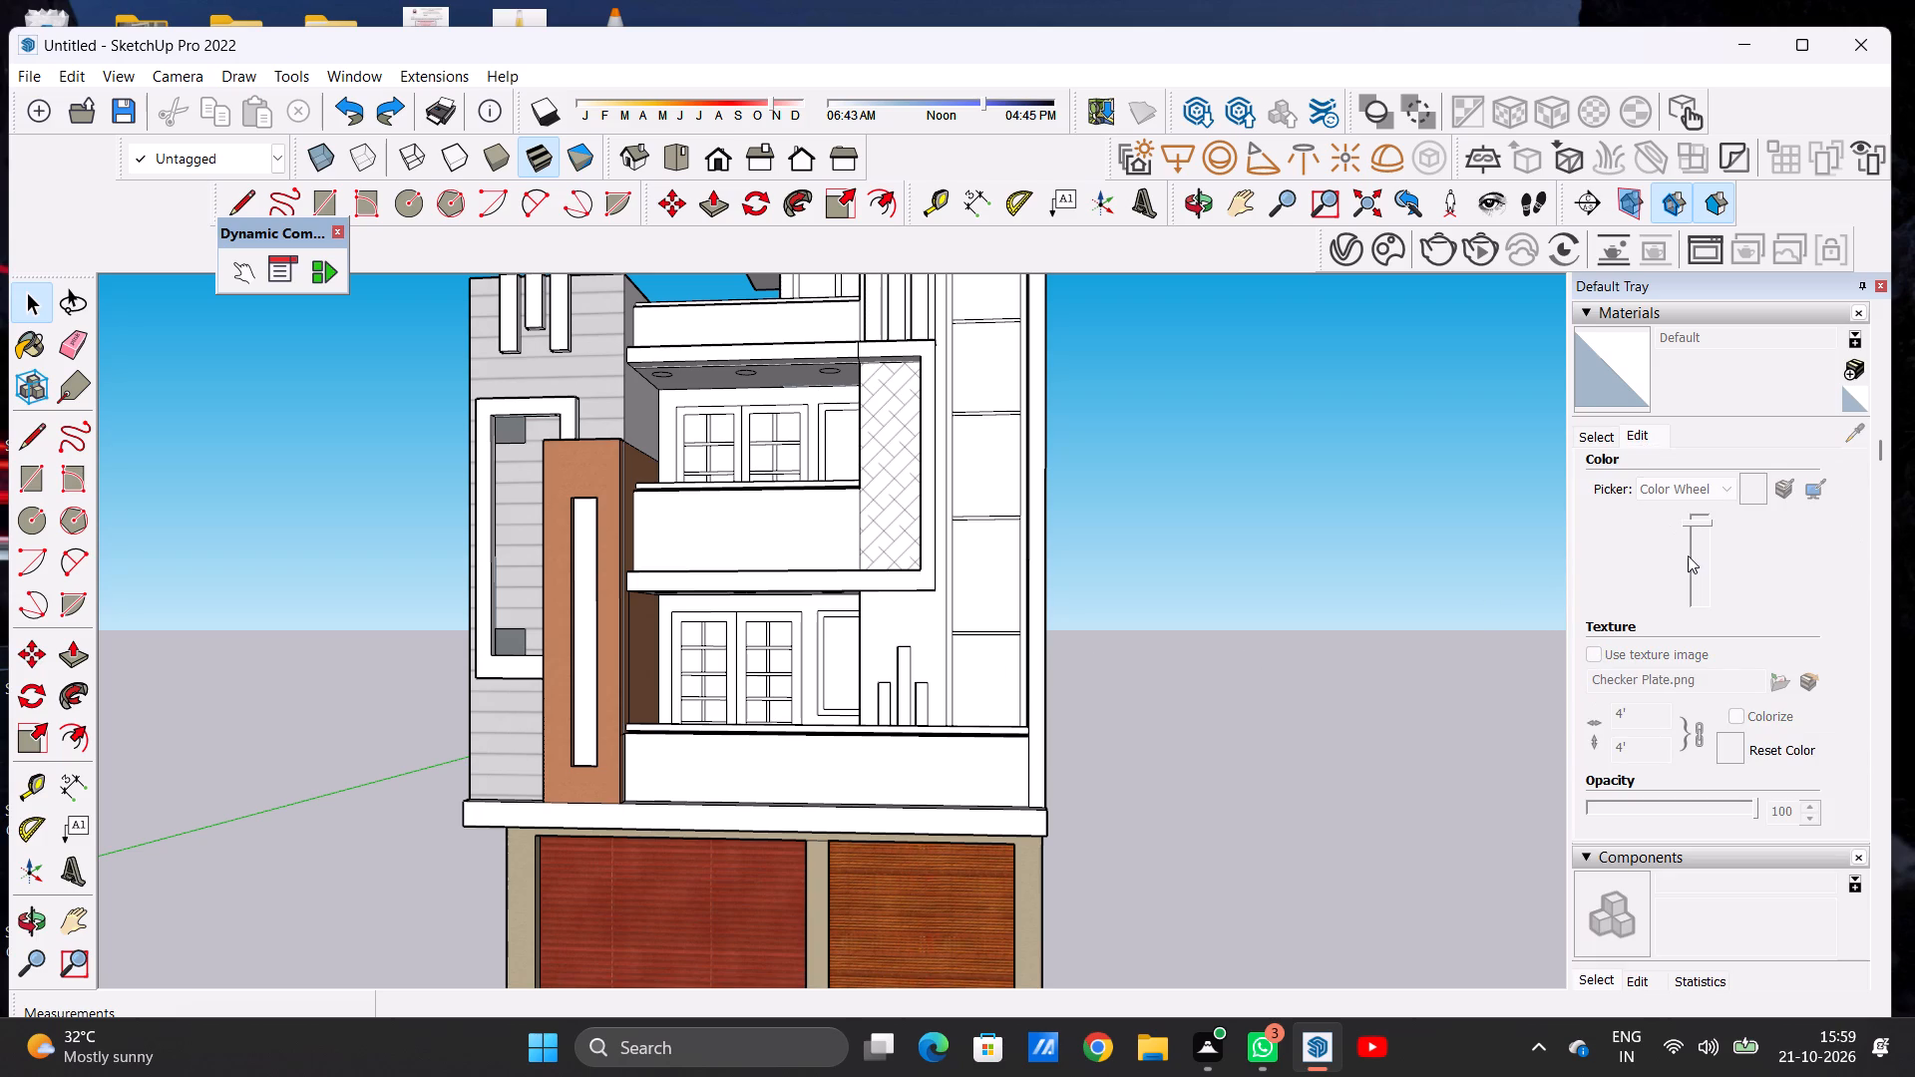
scroll(910, 489, "up", 1)
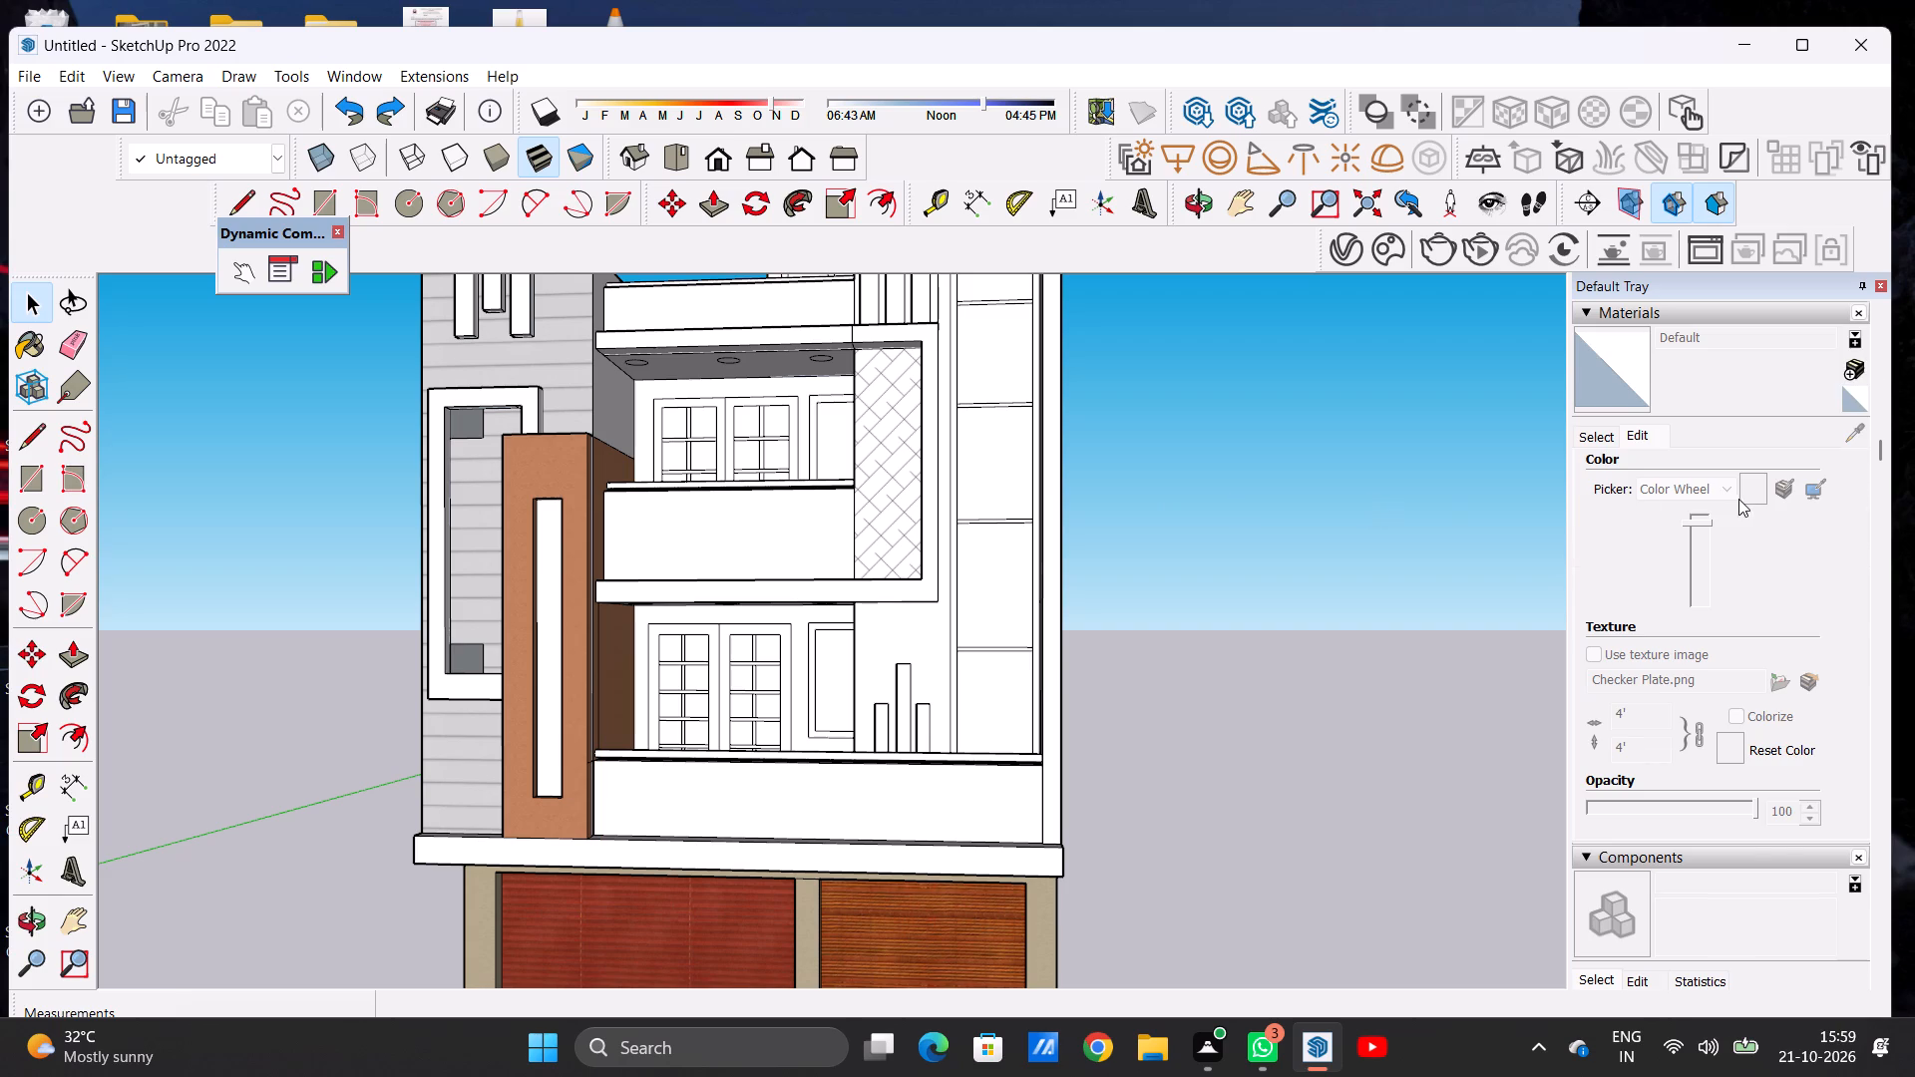
scroll(1738, 499, "up", 4)
left_click(1588, 686)
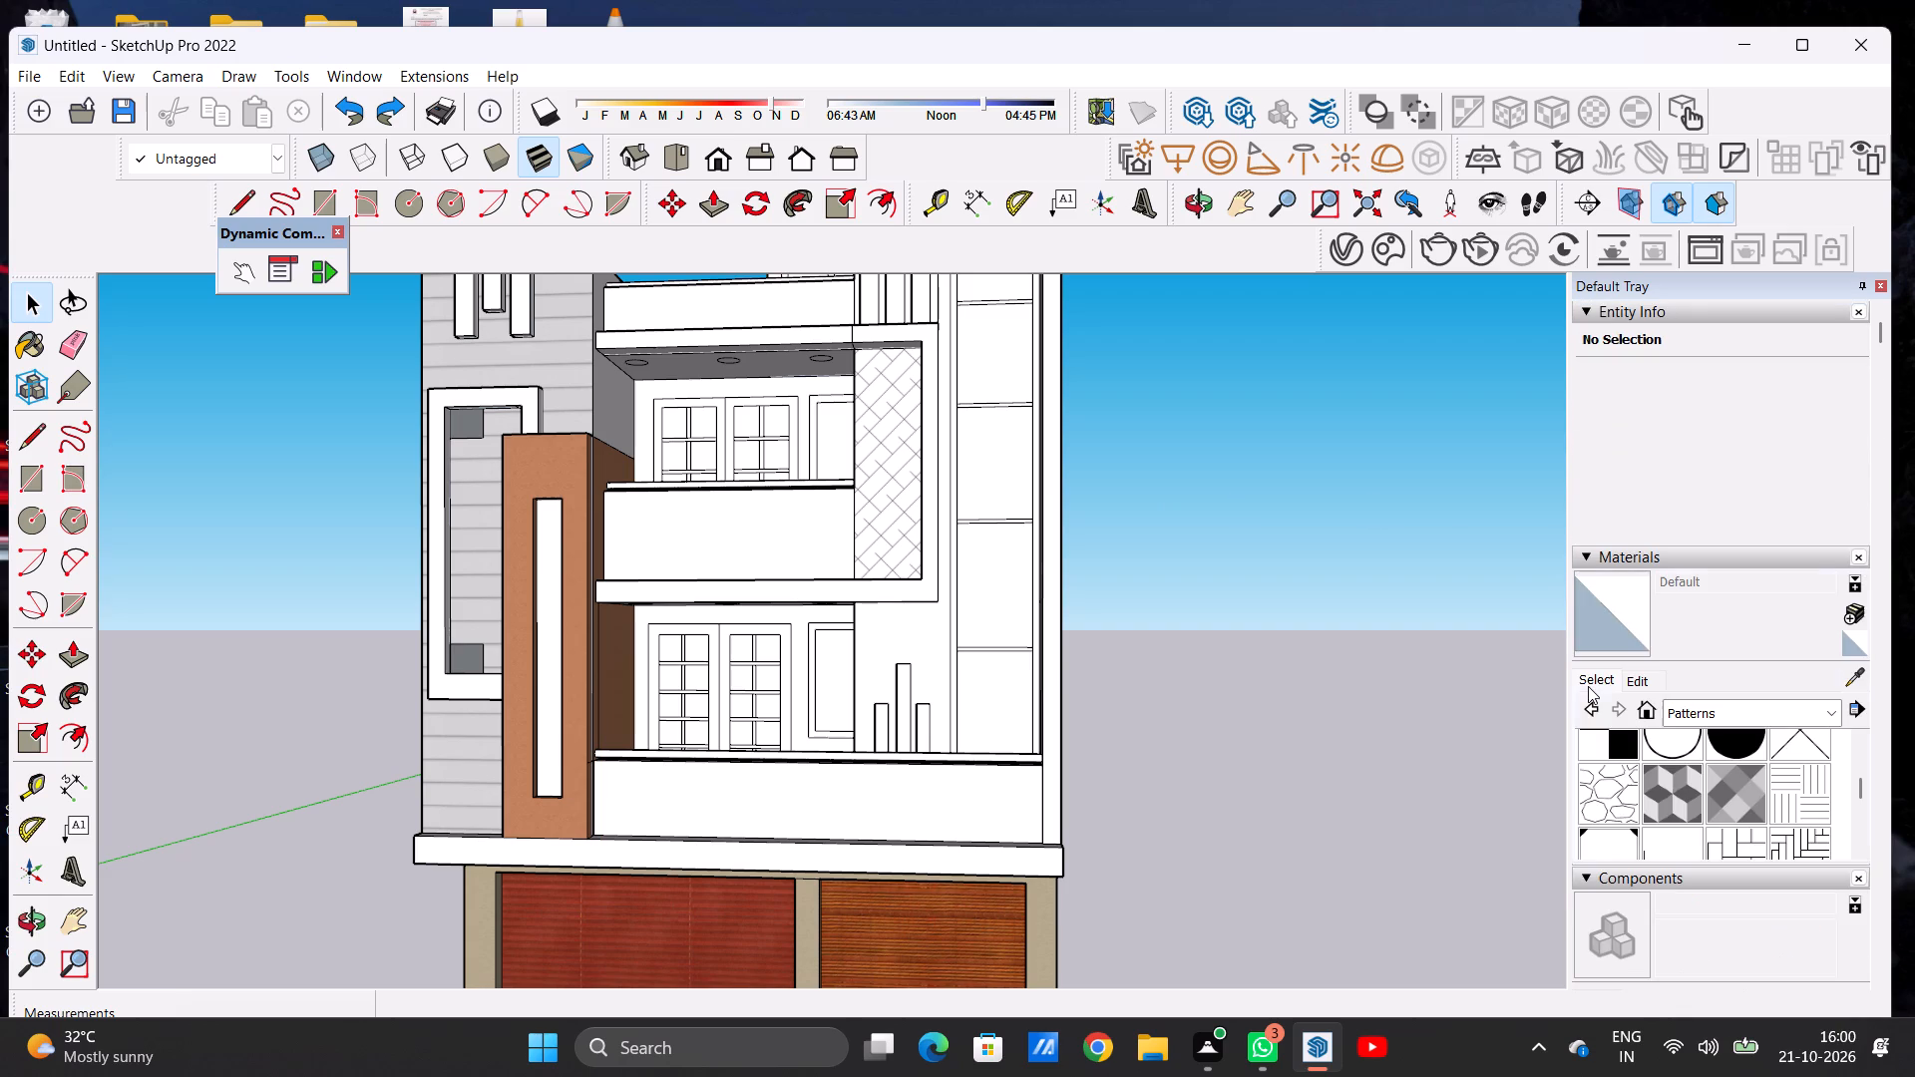
scroll(1658, 805, "down", 3)
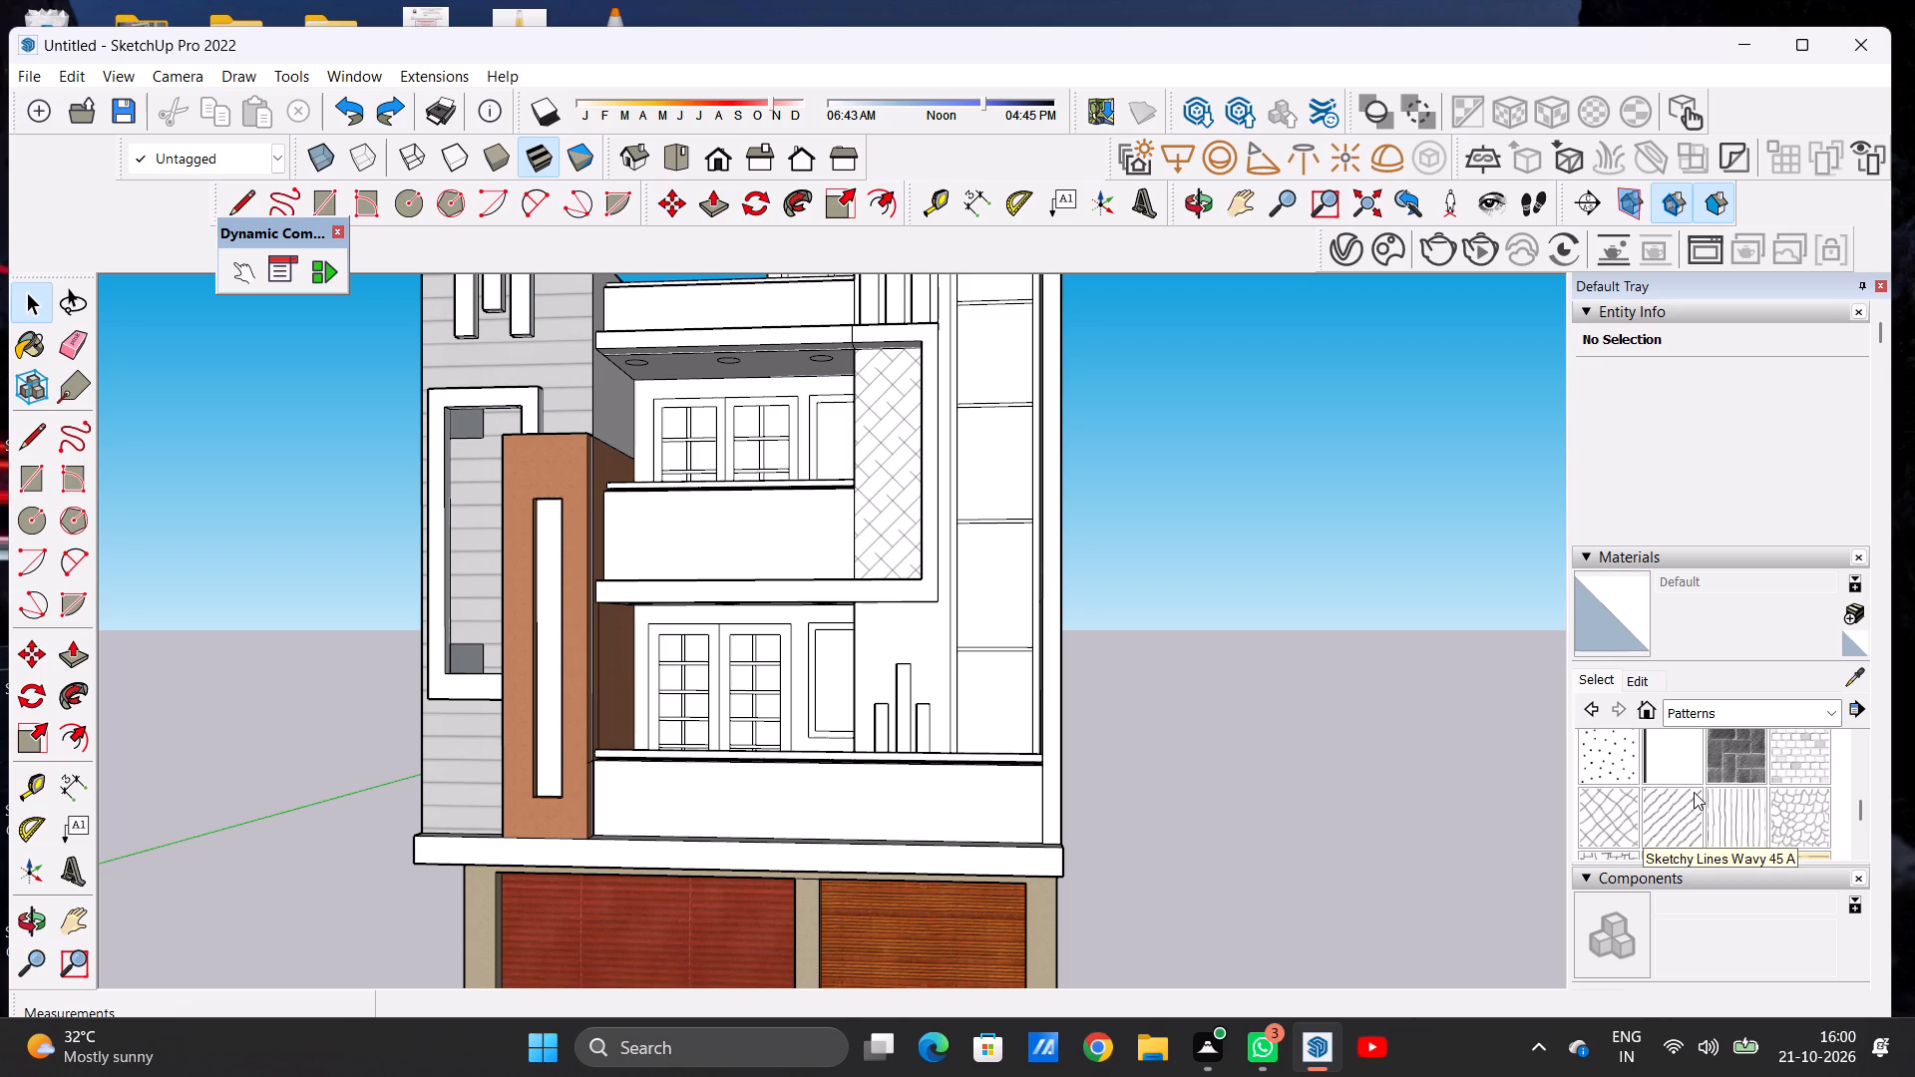
scroll(1694, 792, "down", 3)
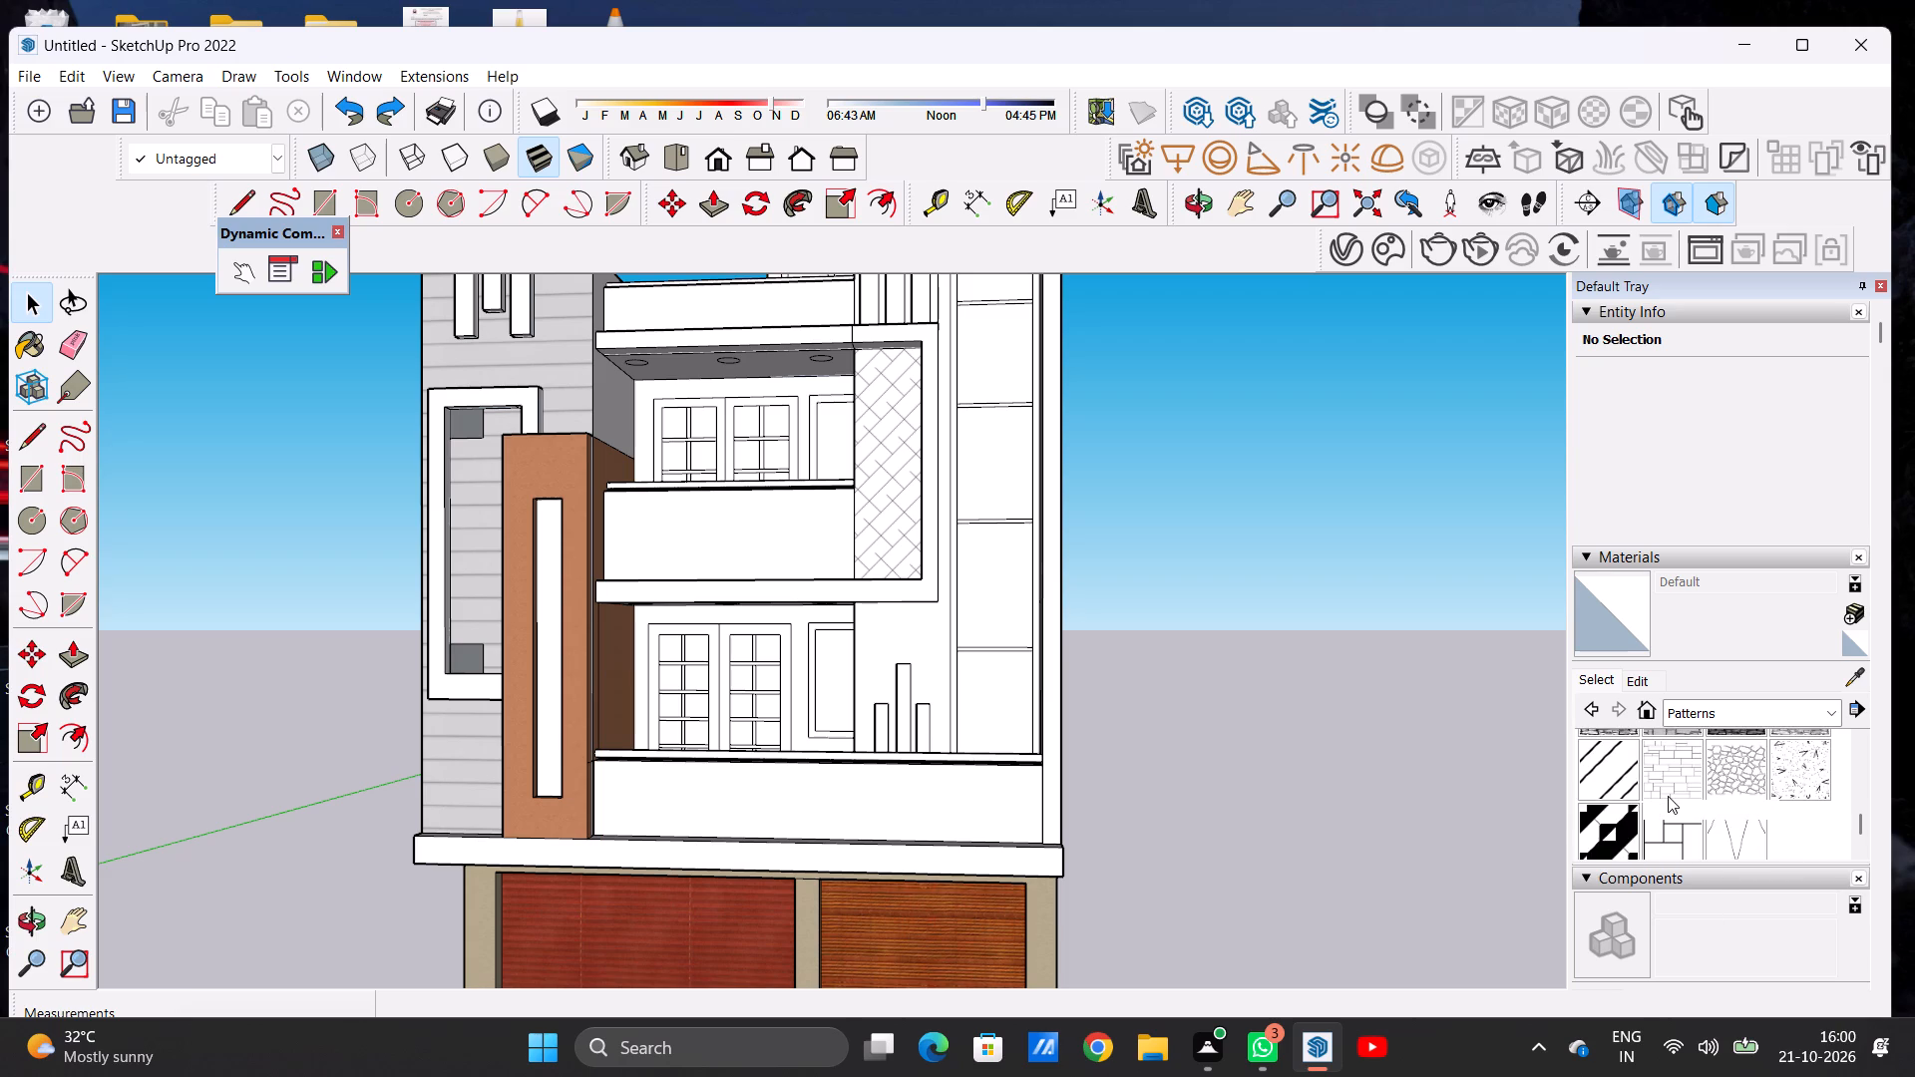
scroll(1668, 796, "up", 1)
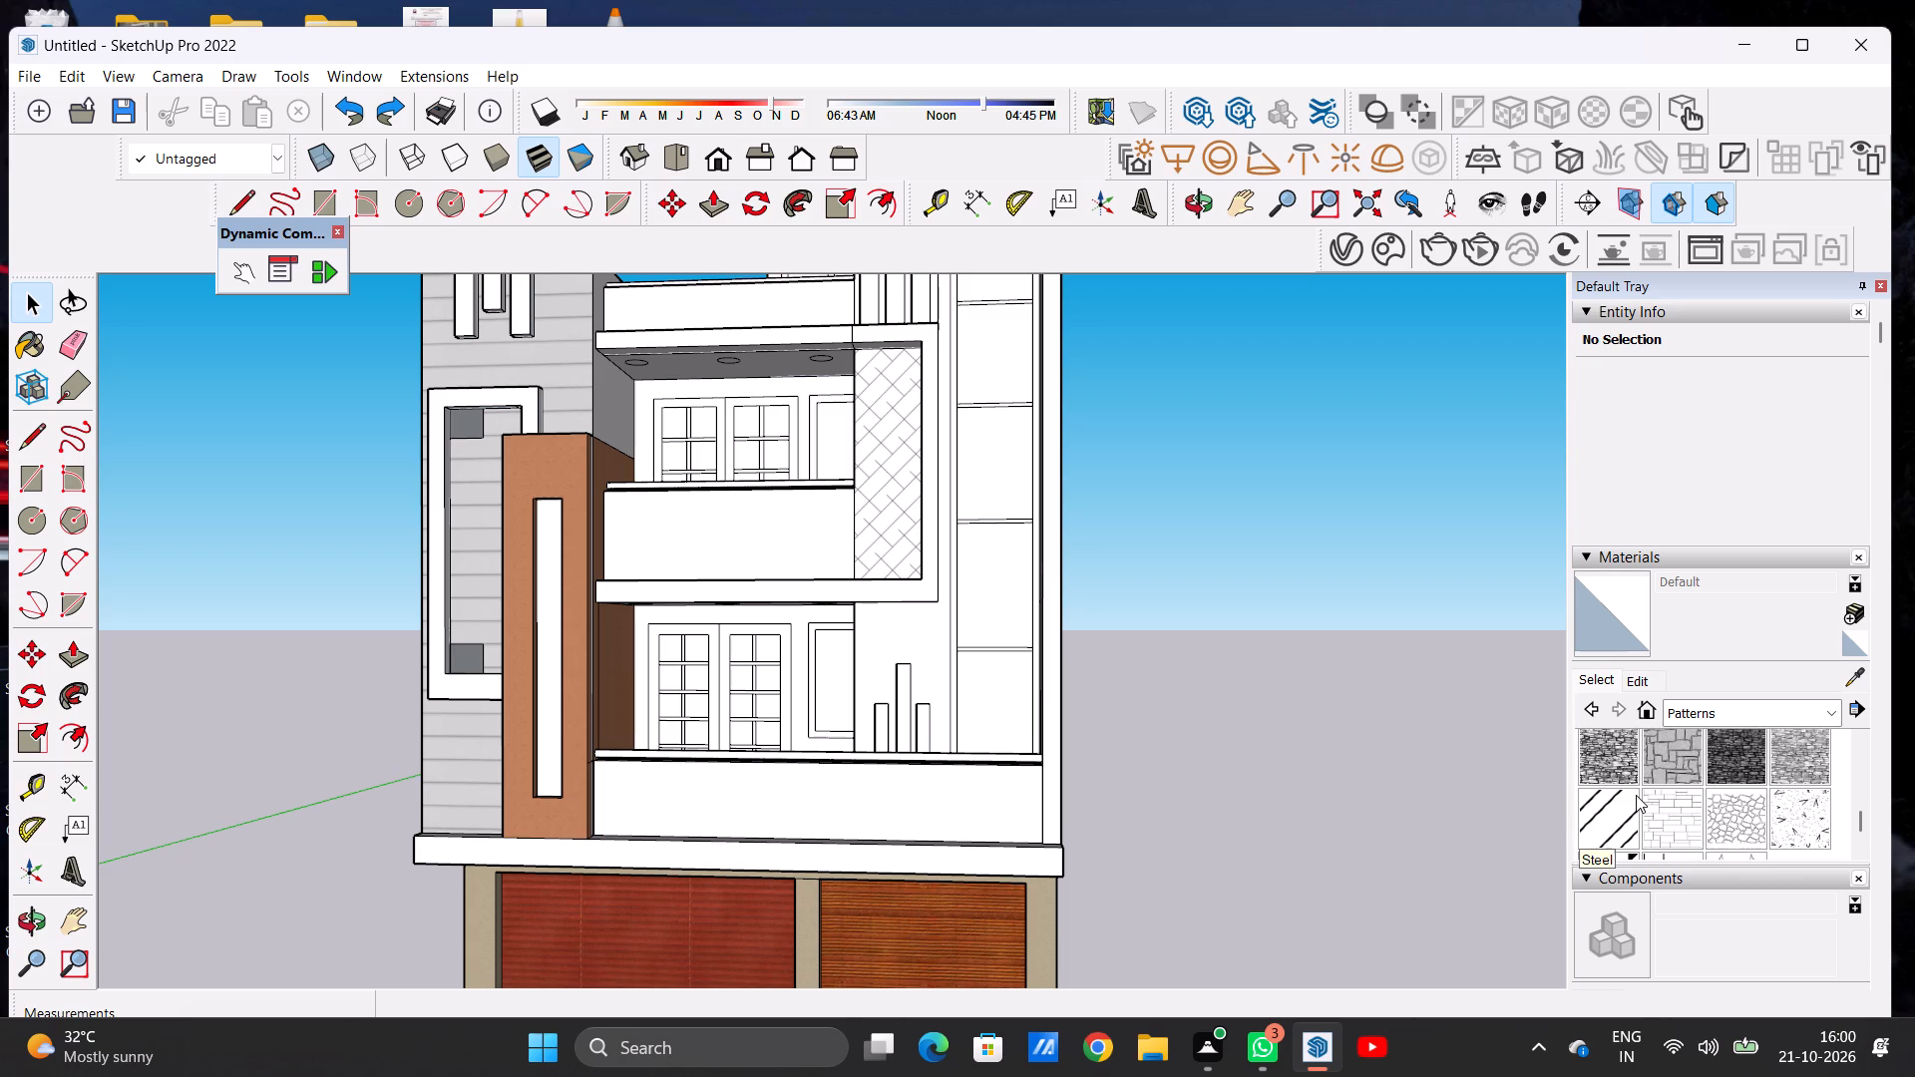
scroll(1636, 795, "down", 7)
scroll(1636, 793, "up", 8)
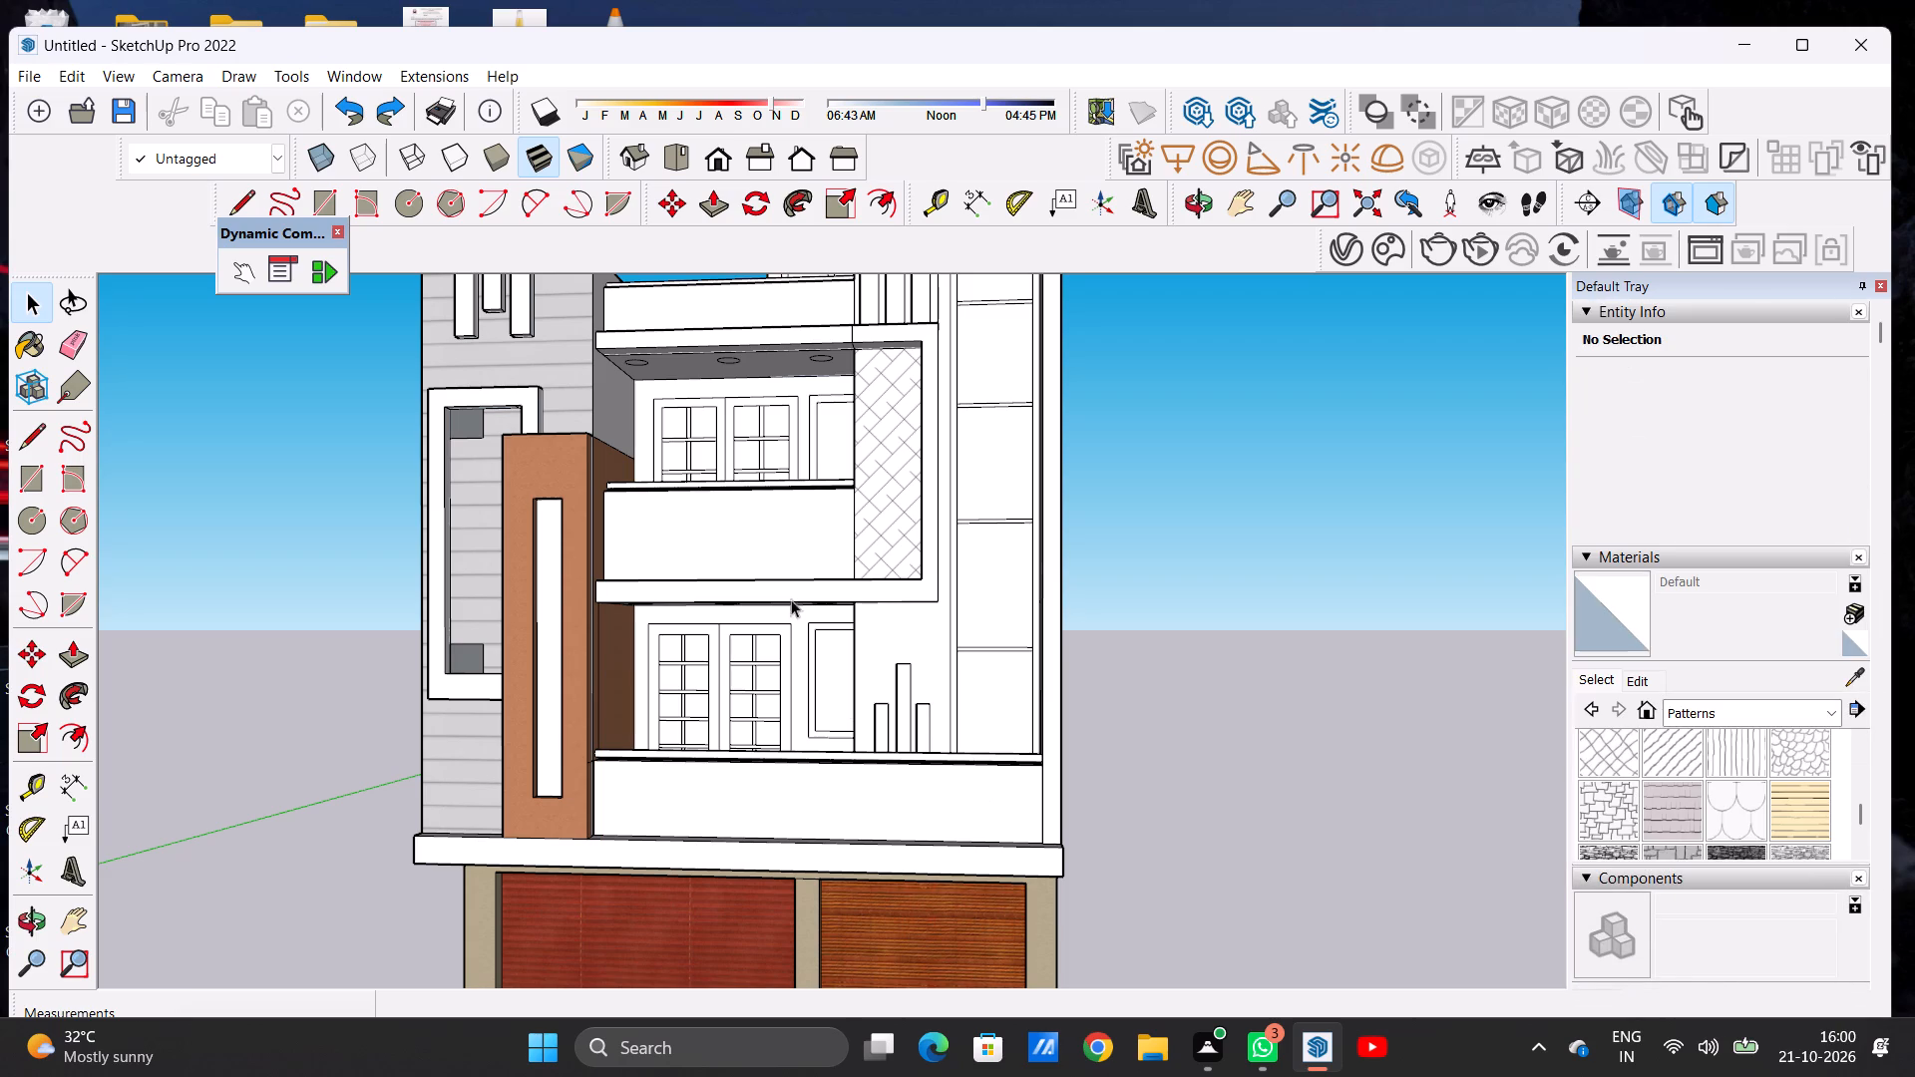
Paint the outer face of the lower balcony's front parapet with Translucent Glass Gray from Glass and Mirrors.
scroll(859, 457, "down", 6)
scroll(910, 630, "down", 4)
scroll(894, 512, "up", 5)
scroll(886, 509, "down", 4)
scroll(816, 713, "up", 12)
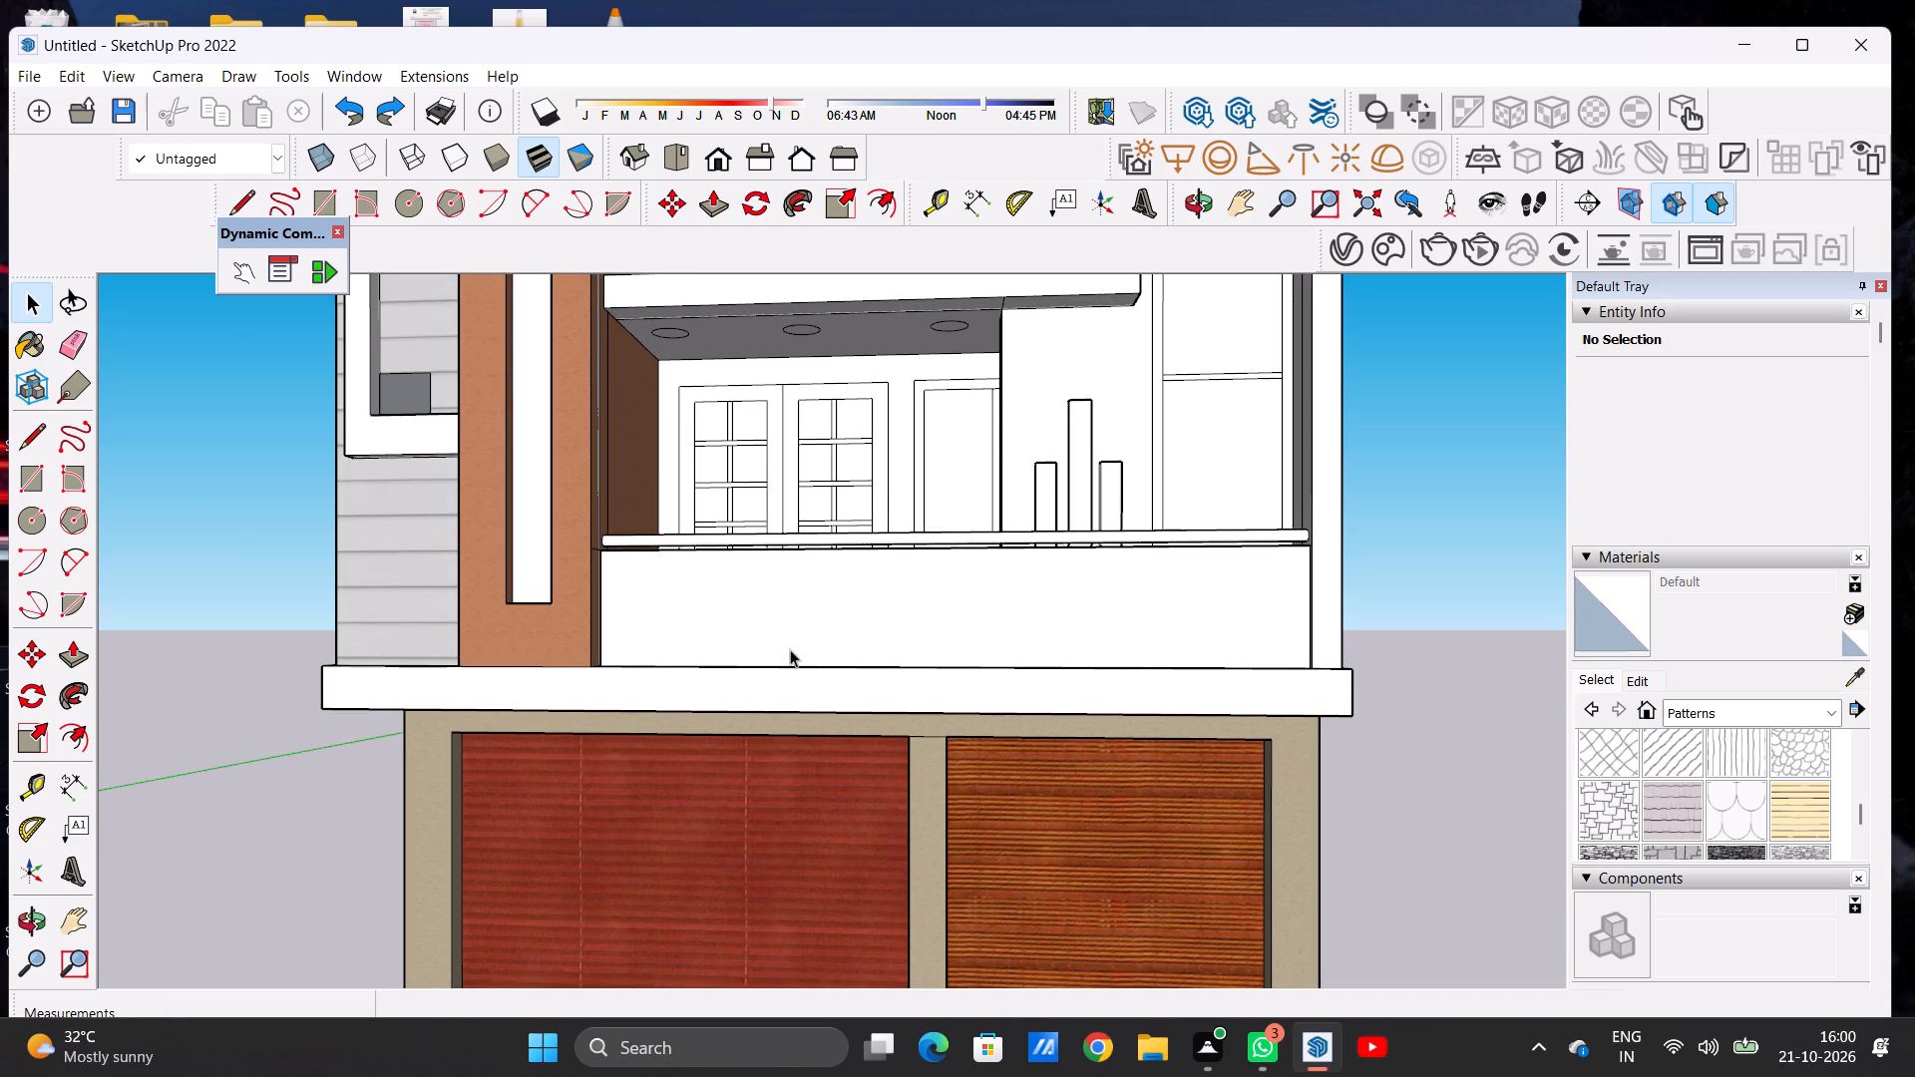
scroll(756, 672, "down", 1)
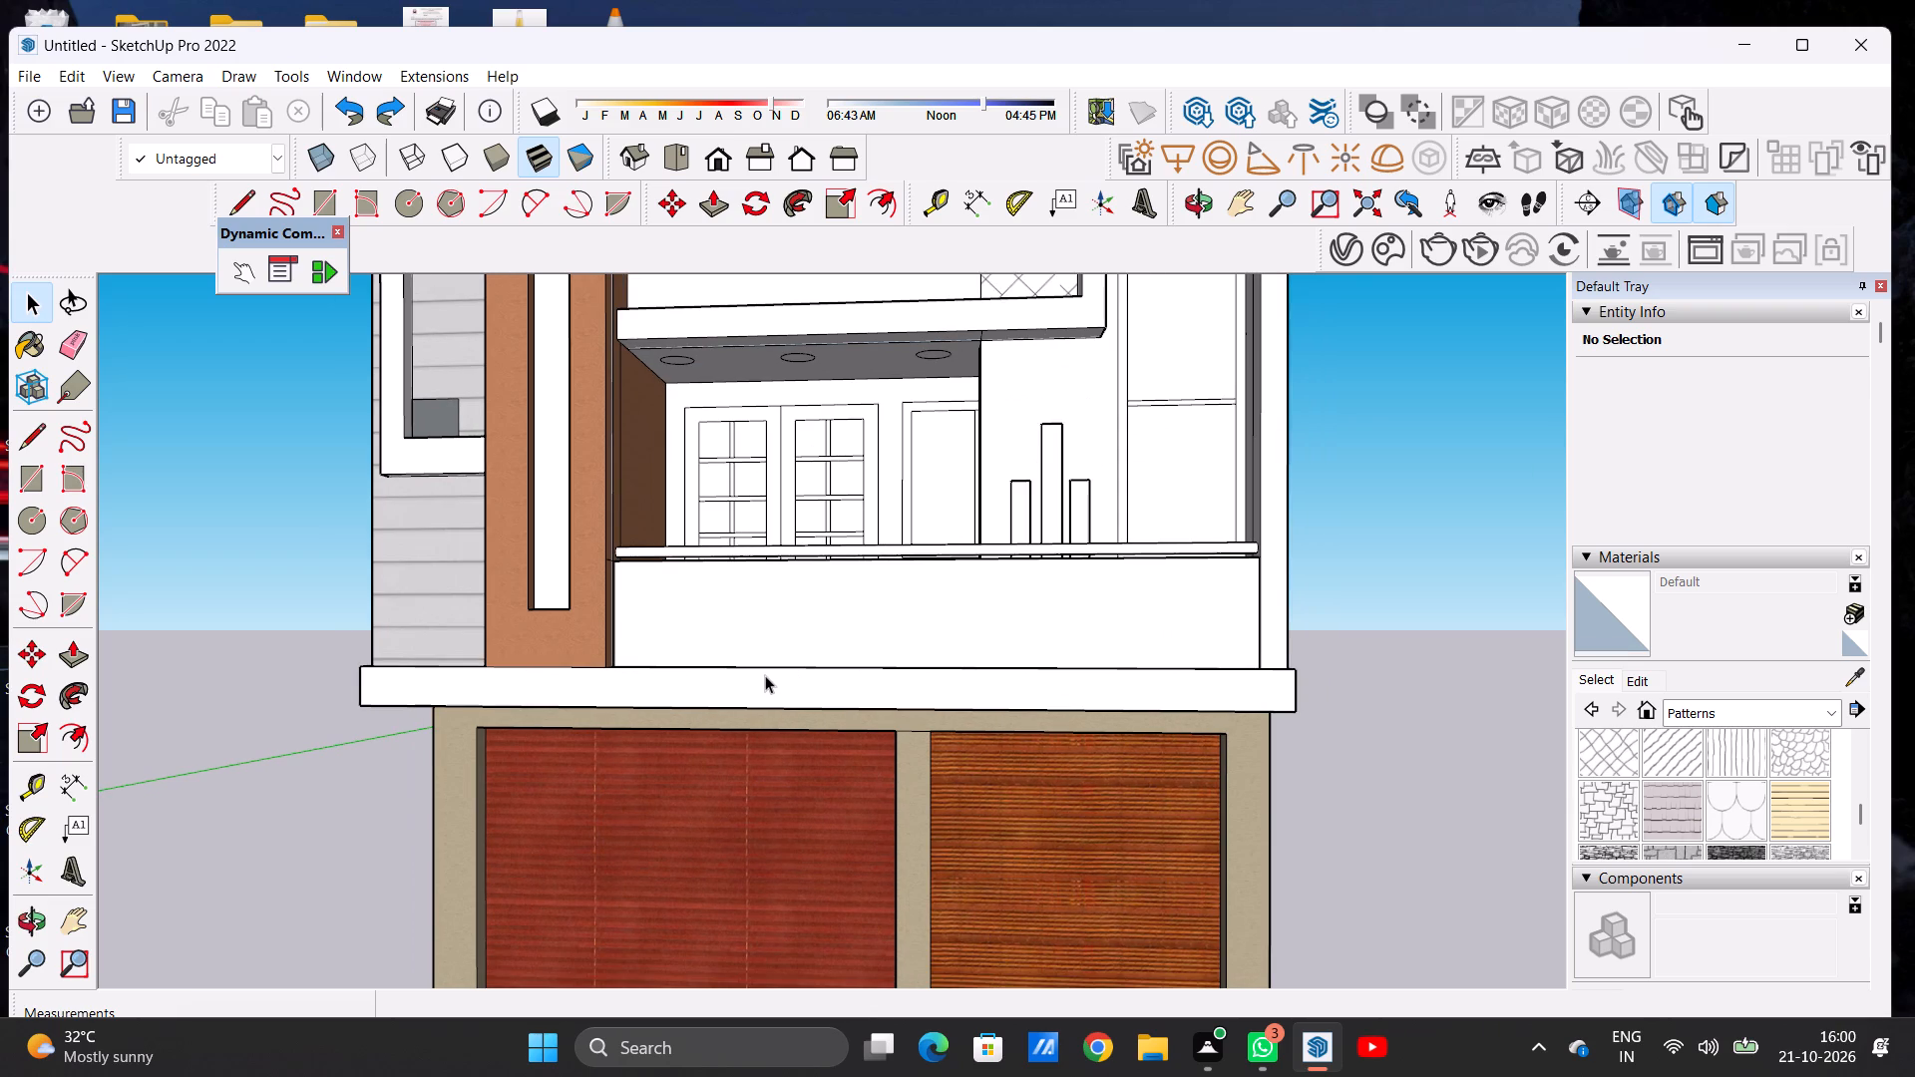
scroll(767, 675, "down", 8)
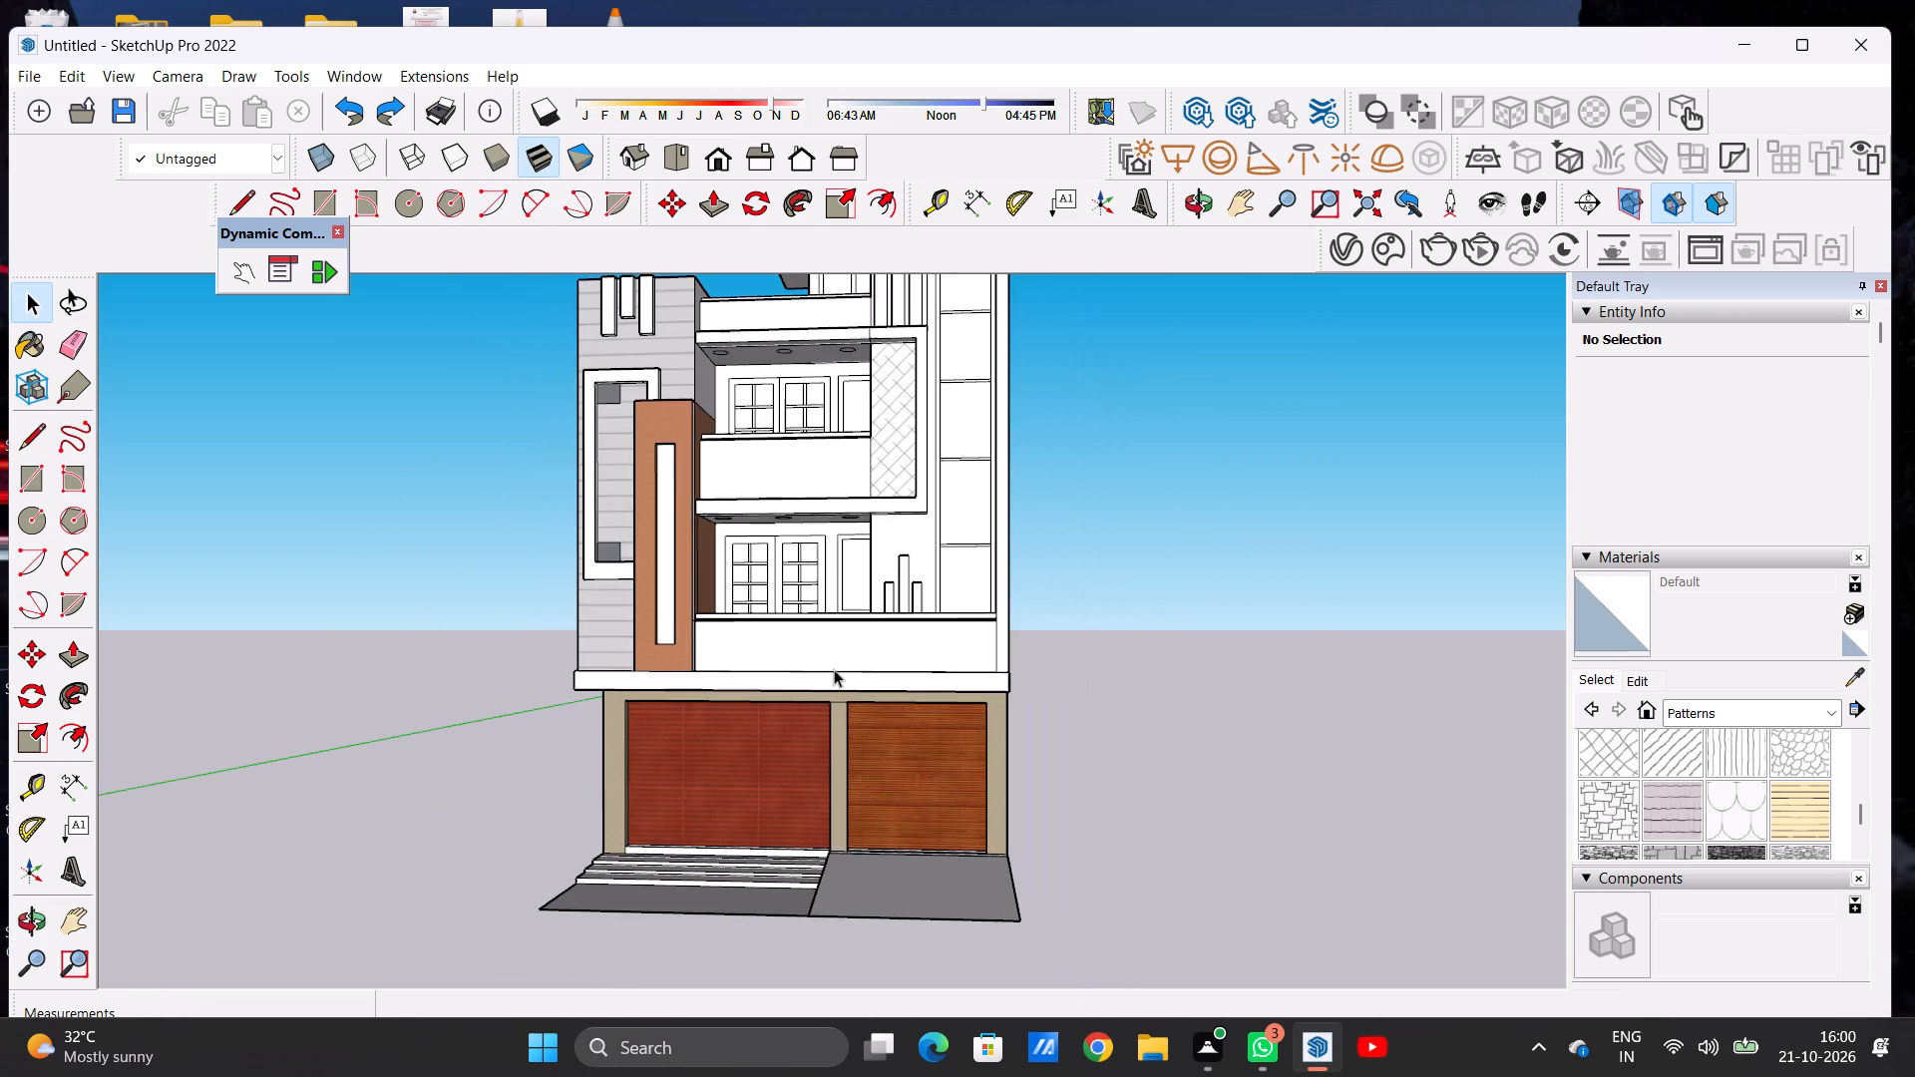
scroll(766, 669, "up", 9)
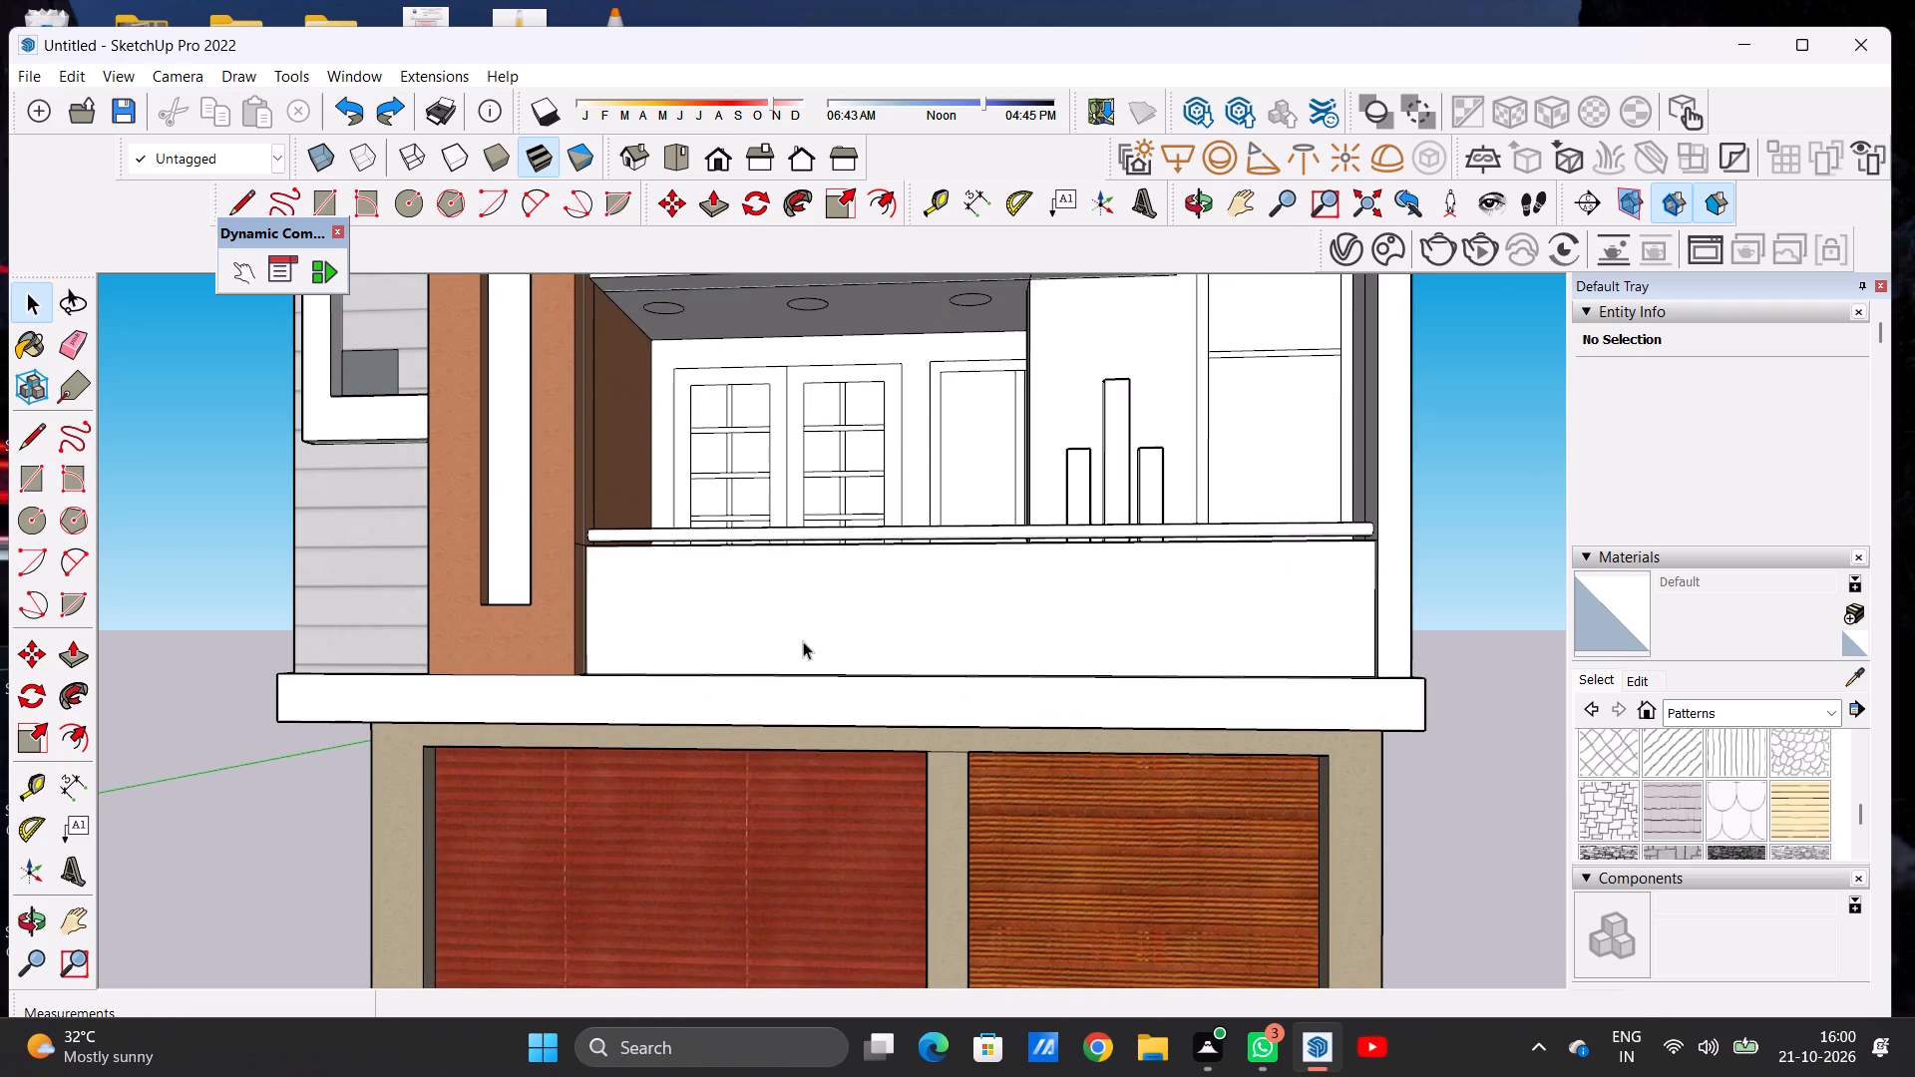
scroll(803, 641, "up", 2)
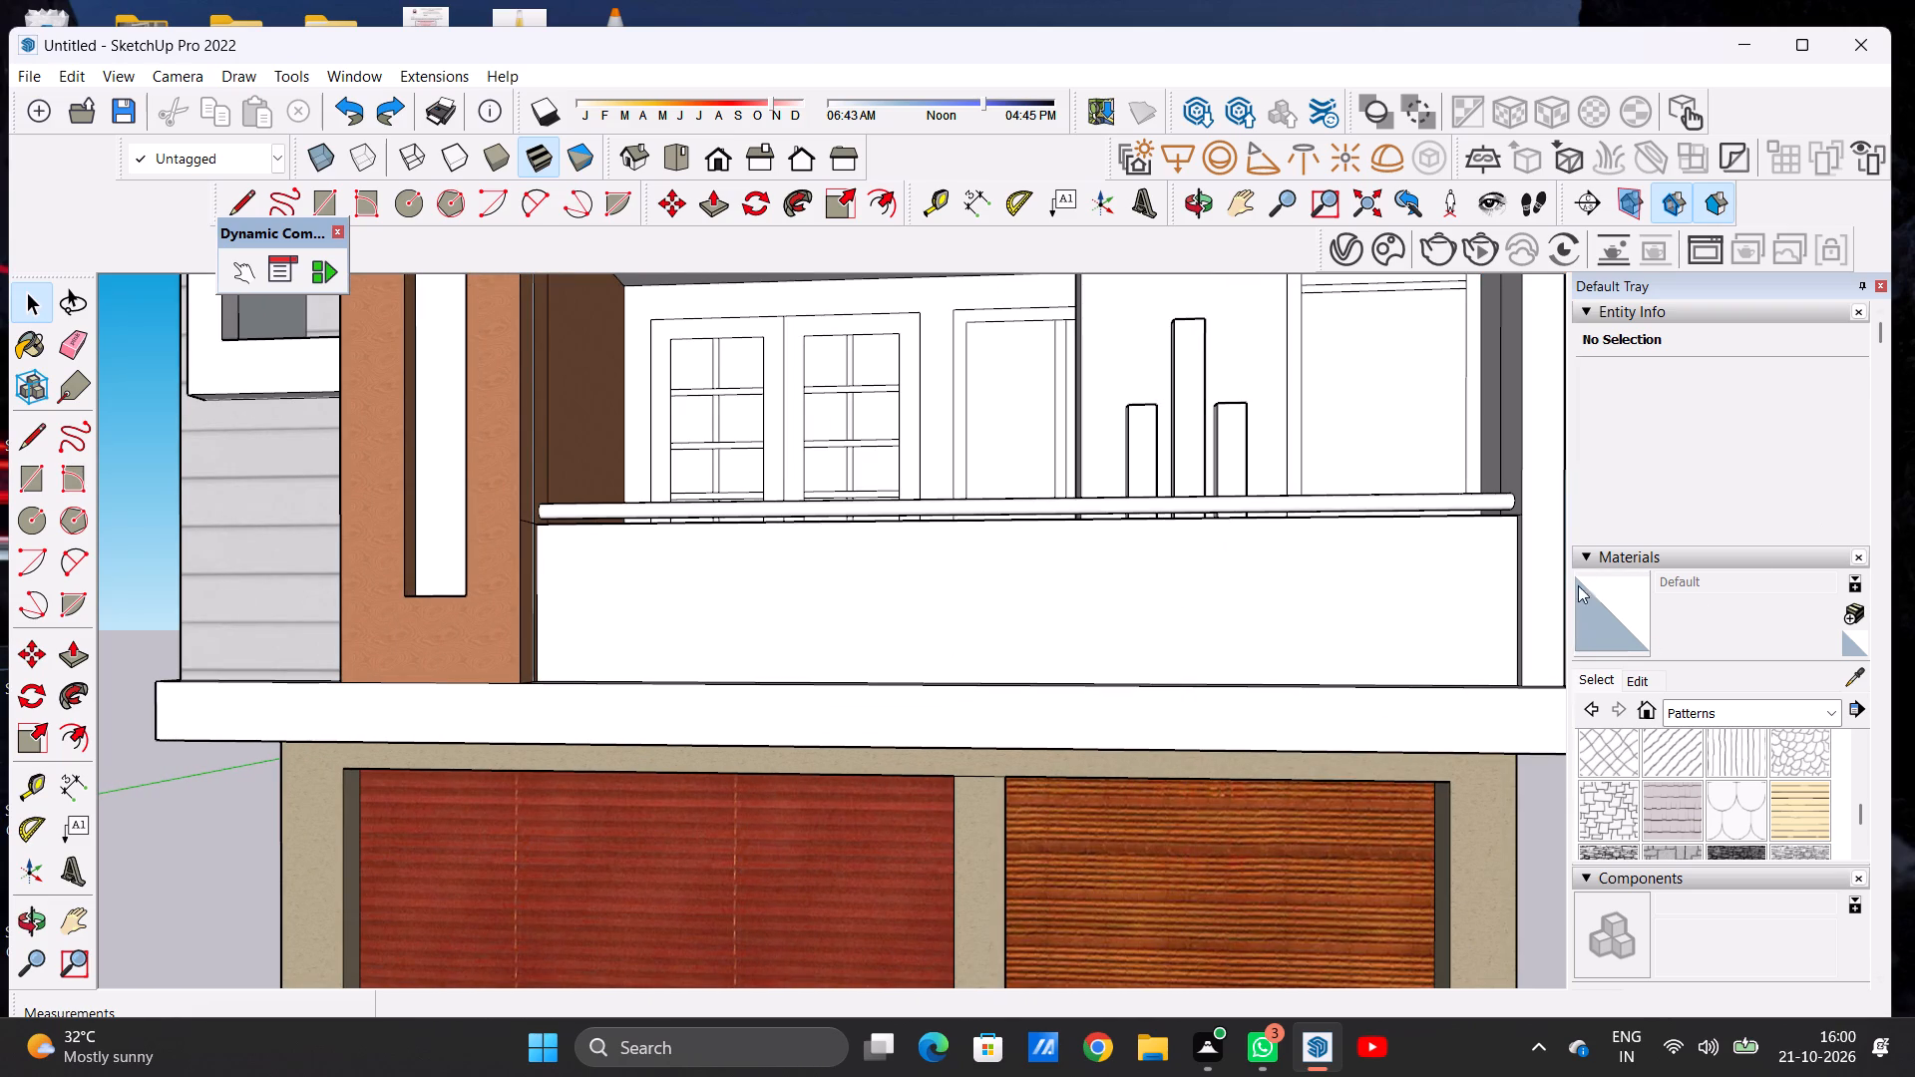
left_click(1598, 684)
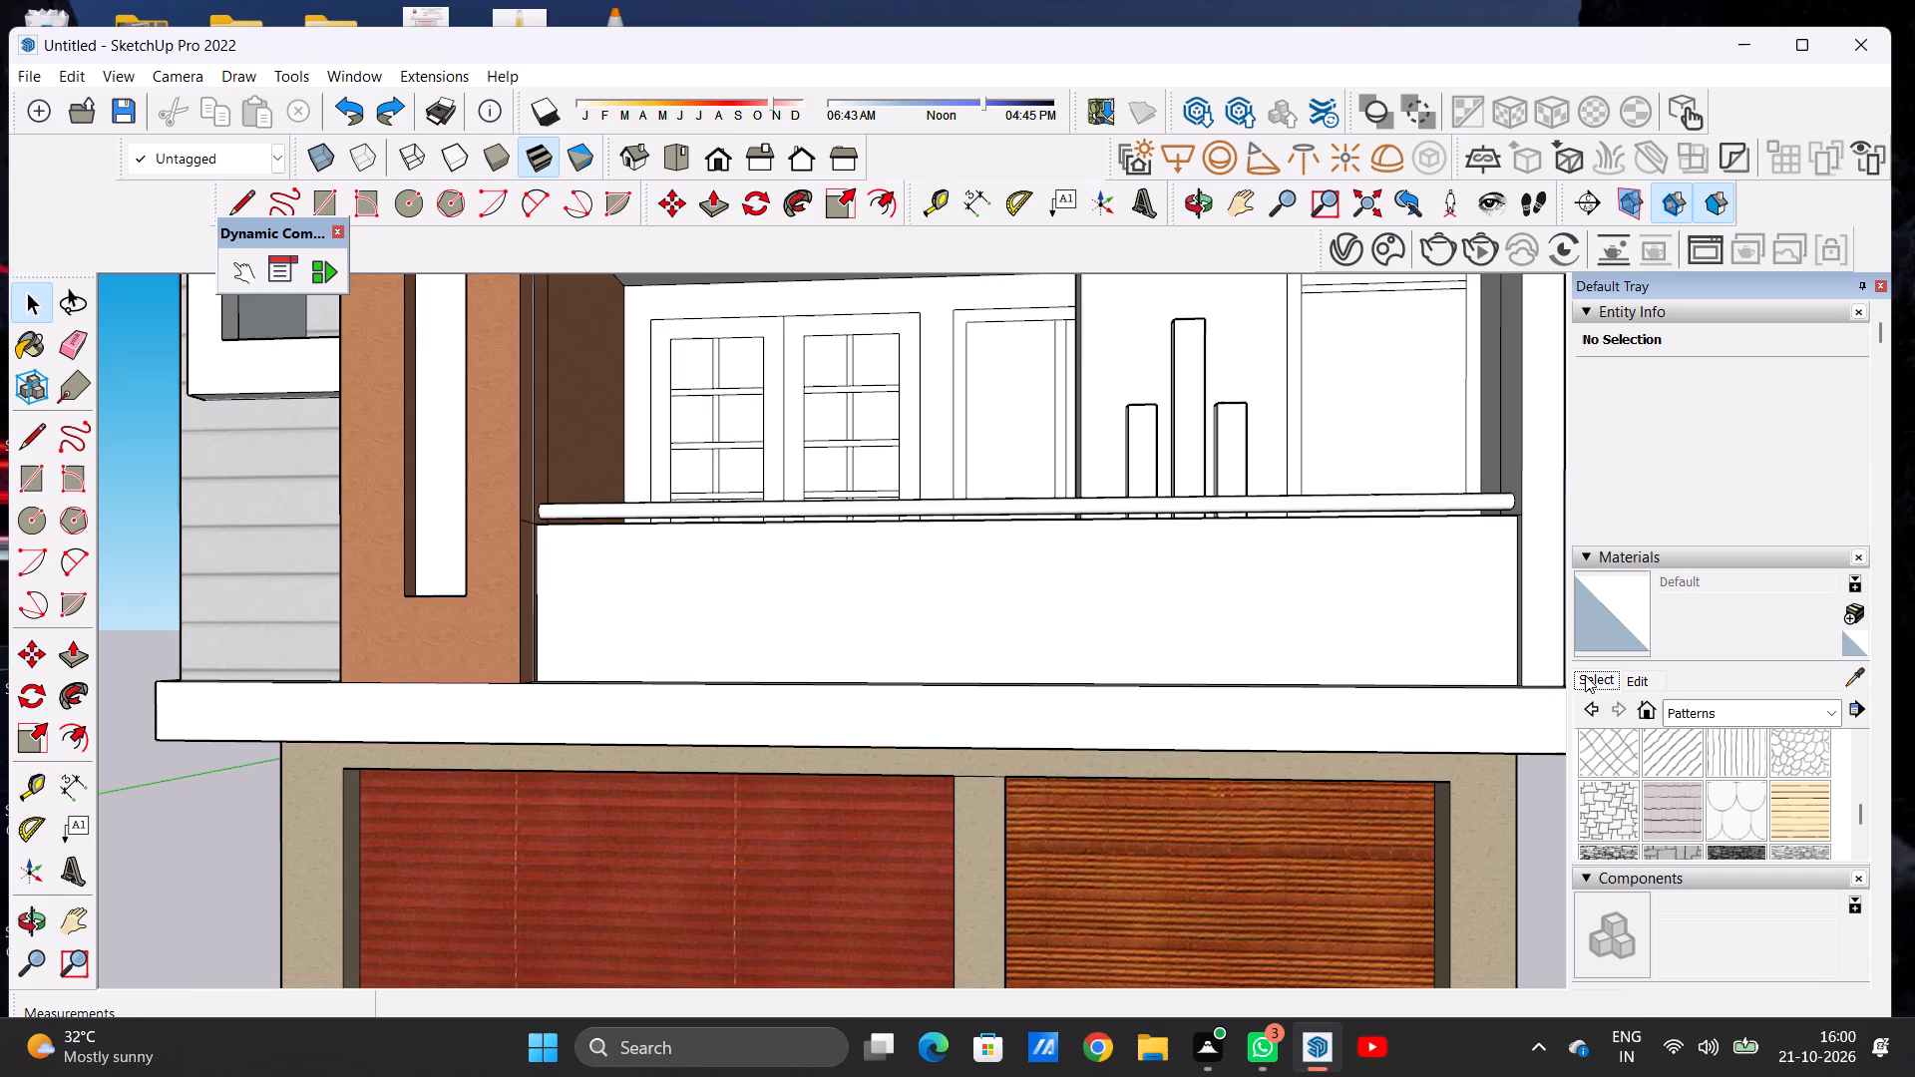
left_click(1706, 708)
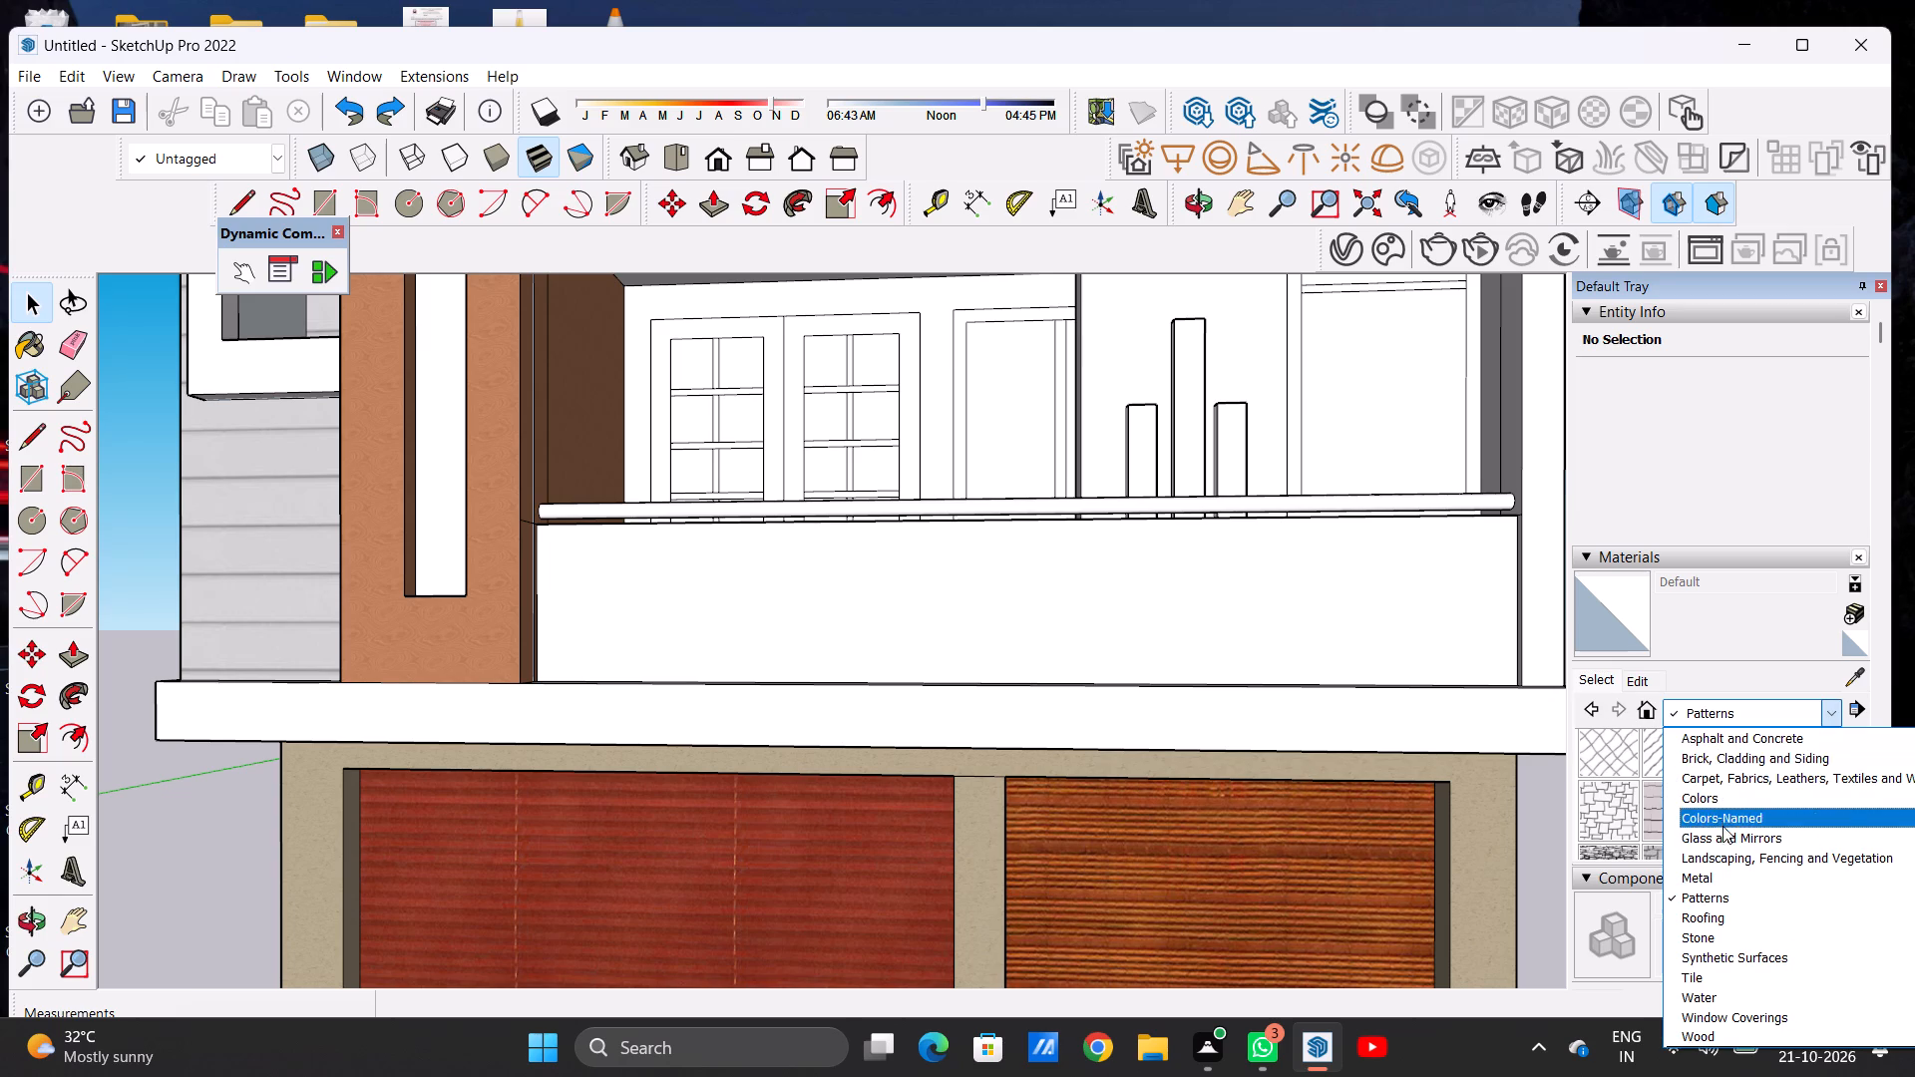
left_click(1724, 843)
left_click(1790, 817)
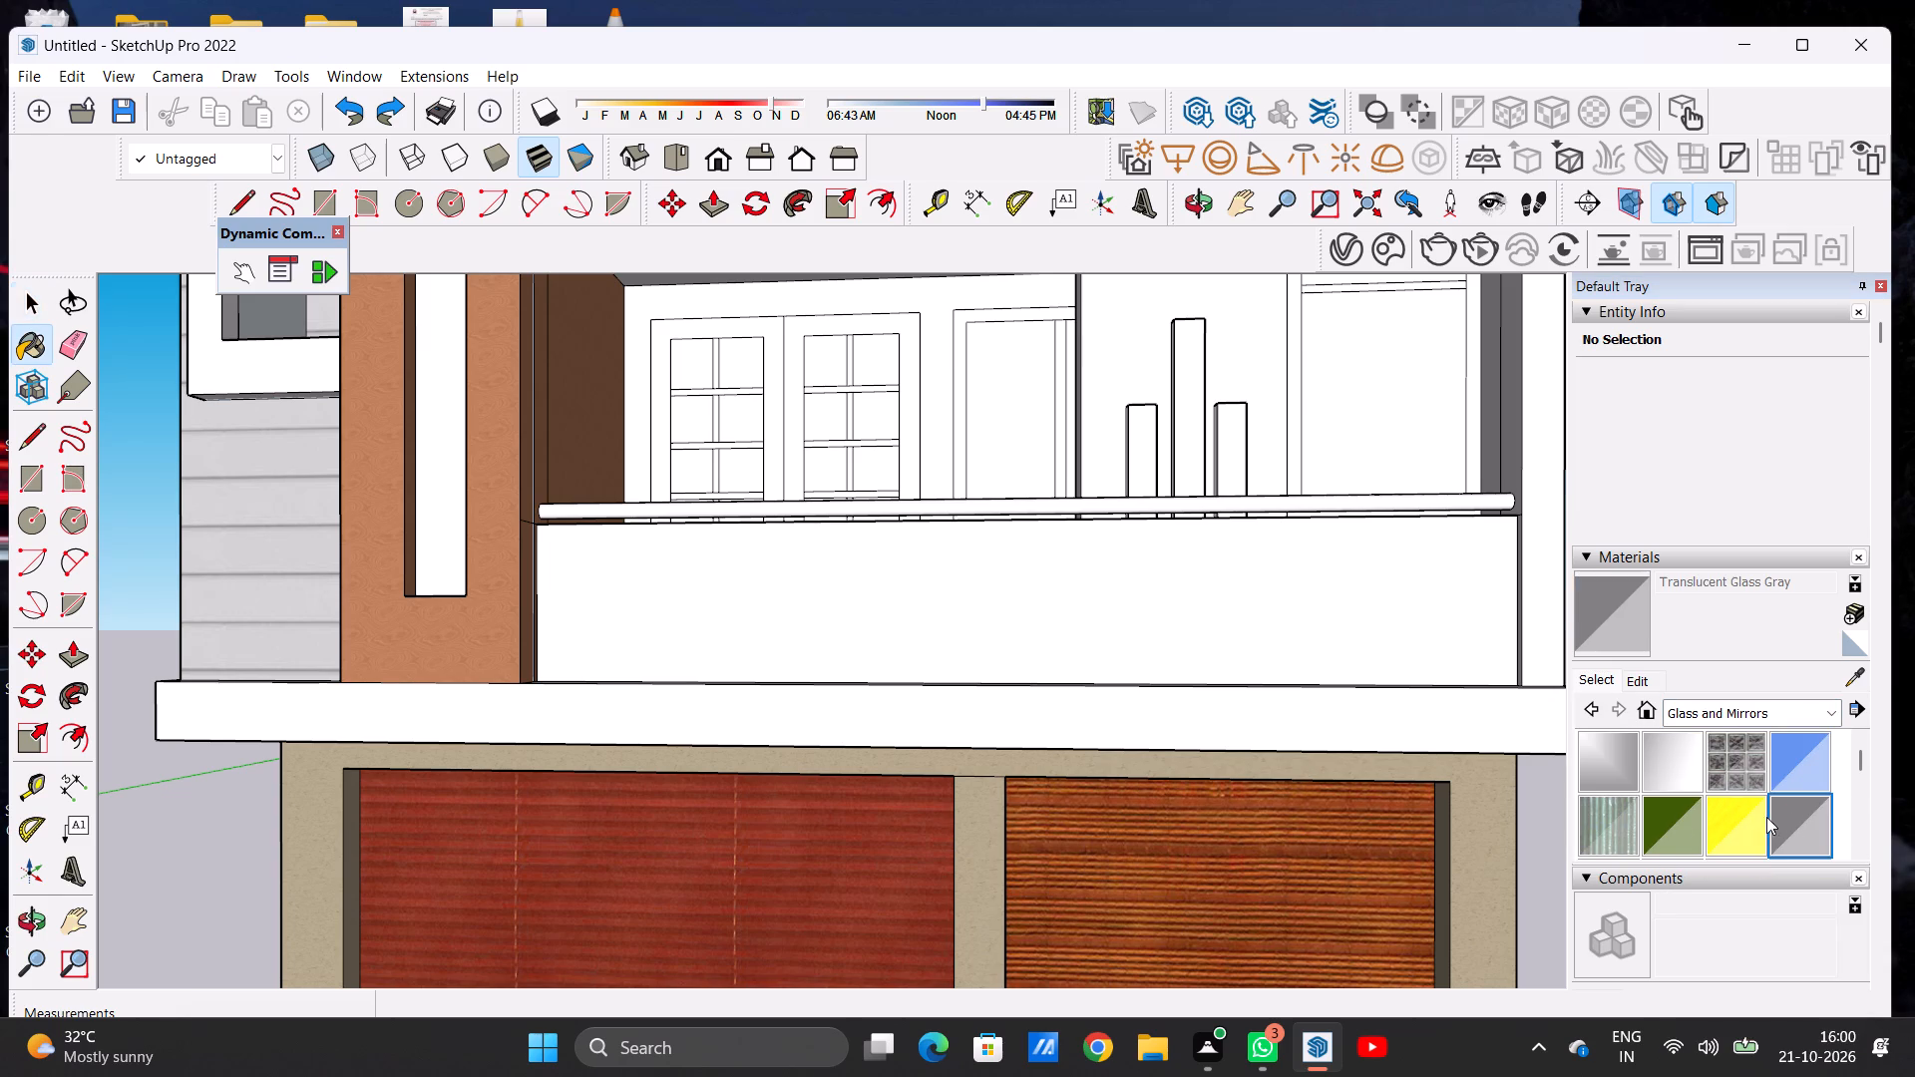
left_click(886, 624)
Paint the inner face of the lower balcony's front parapet with Translucent Glass Gray.
scroll(886, 624, "down", 4)
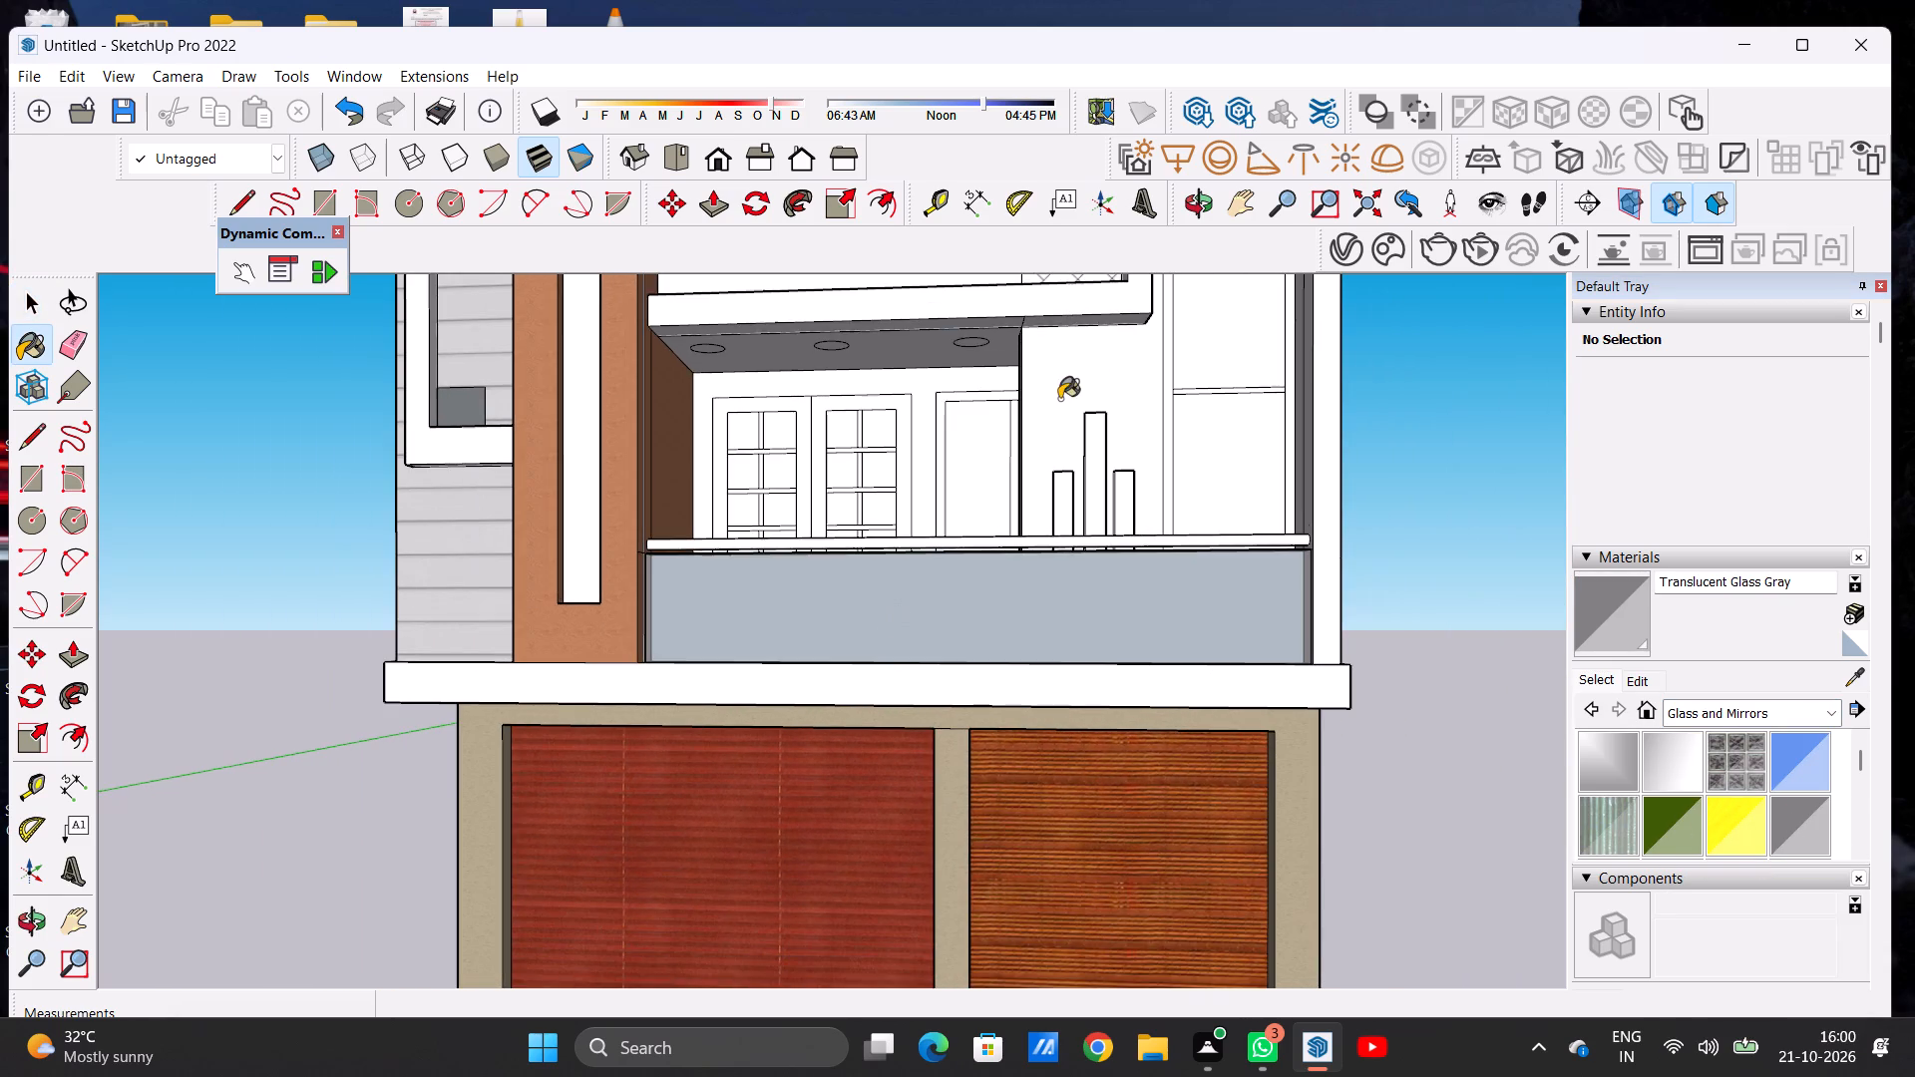
middle_click_drag(988, 487, 517, 630)
scroll(708, 581, "up", 7)
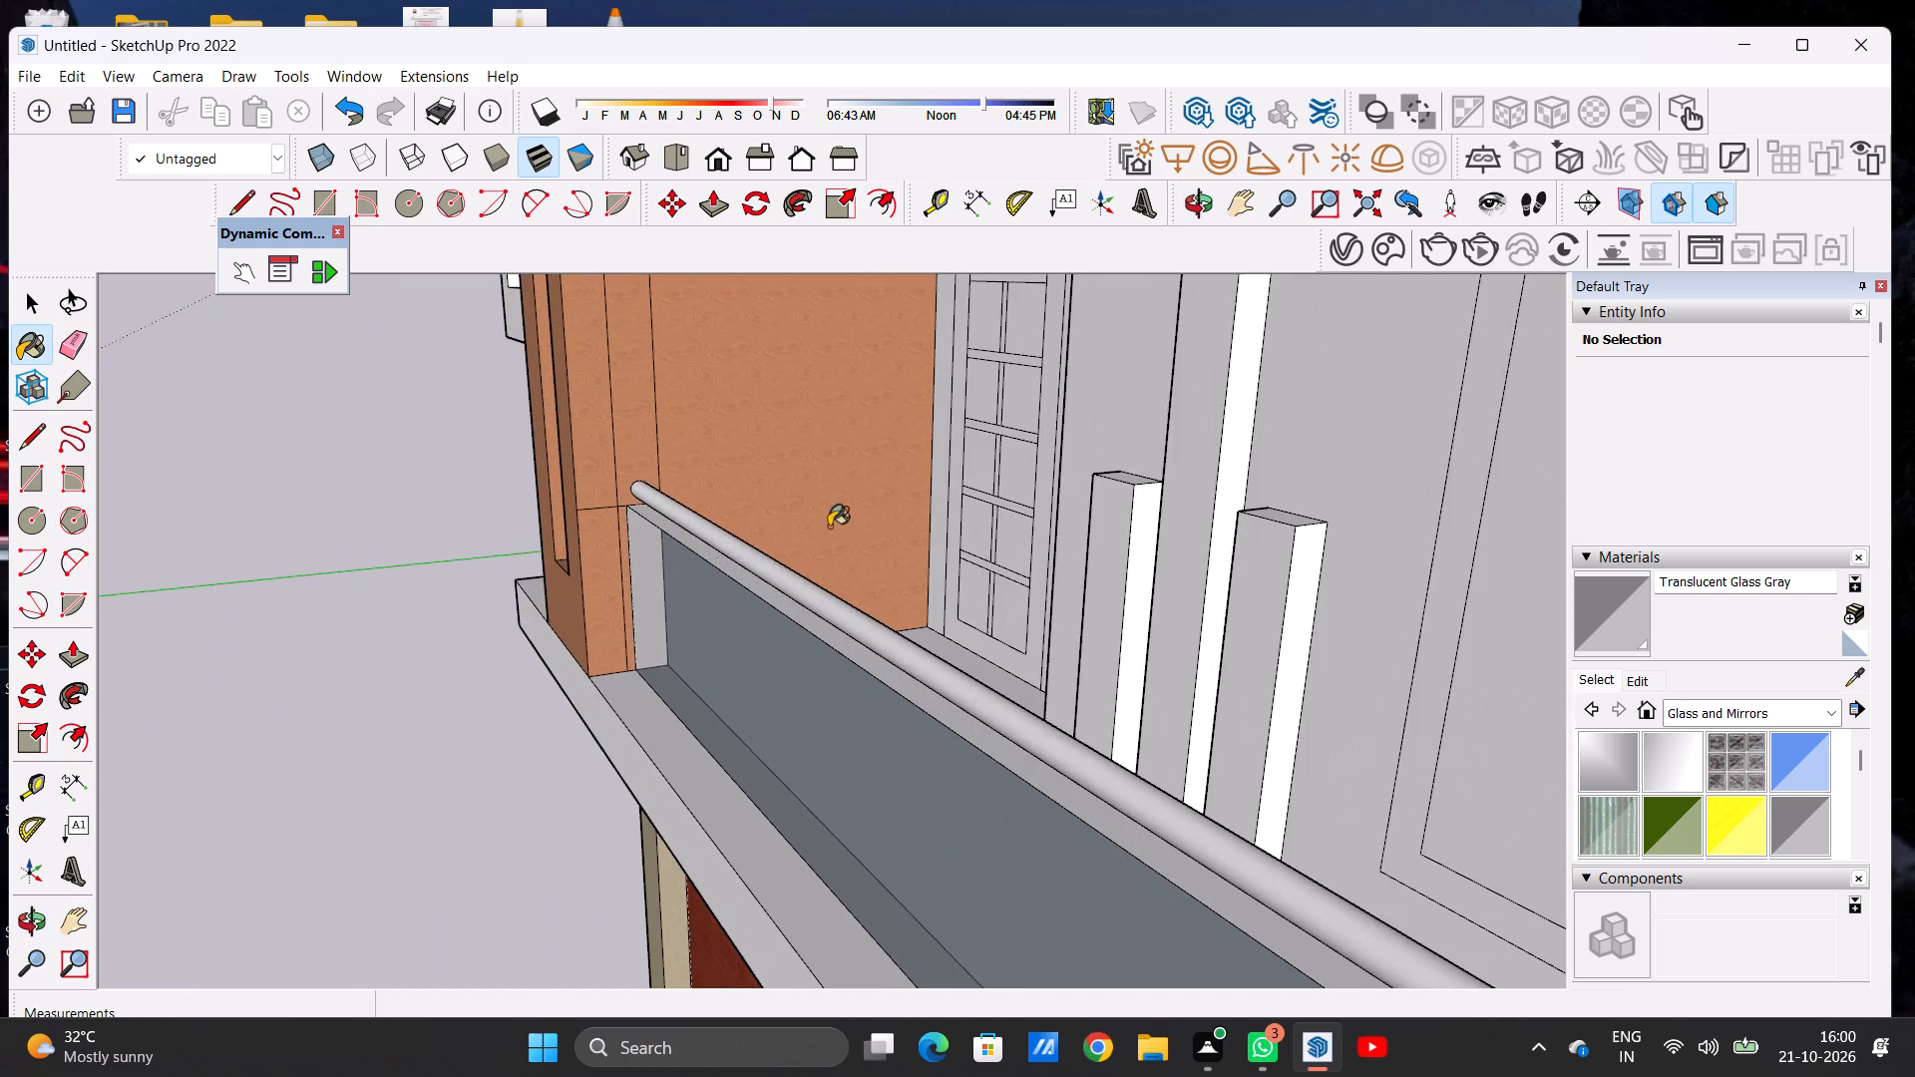
middle_click_drag(879, 533, 816, 543)
scroll(815, 560, "up", 1)
scroll(810, 570, "down", 1)
scroll(810, 571, "up", 3)
scroll(810, 571, "down", 1)
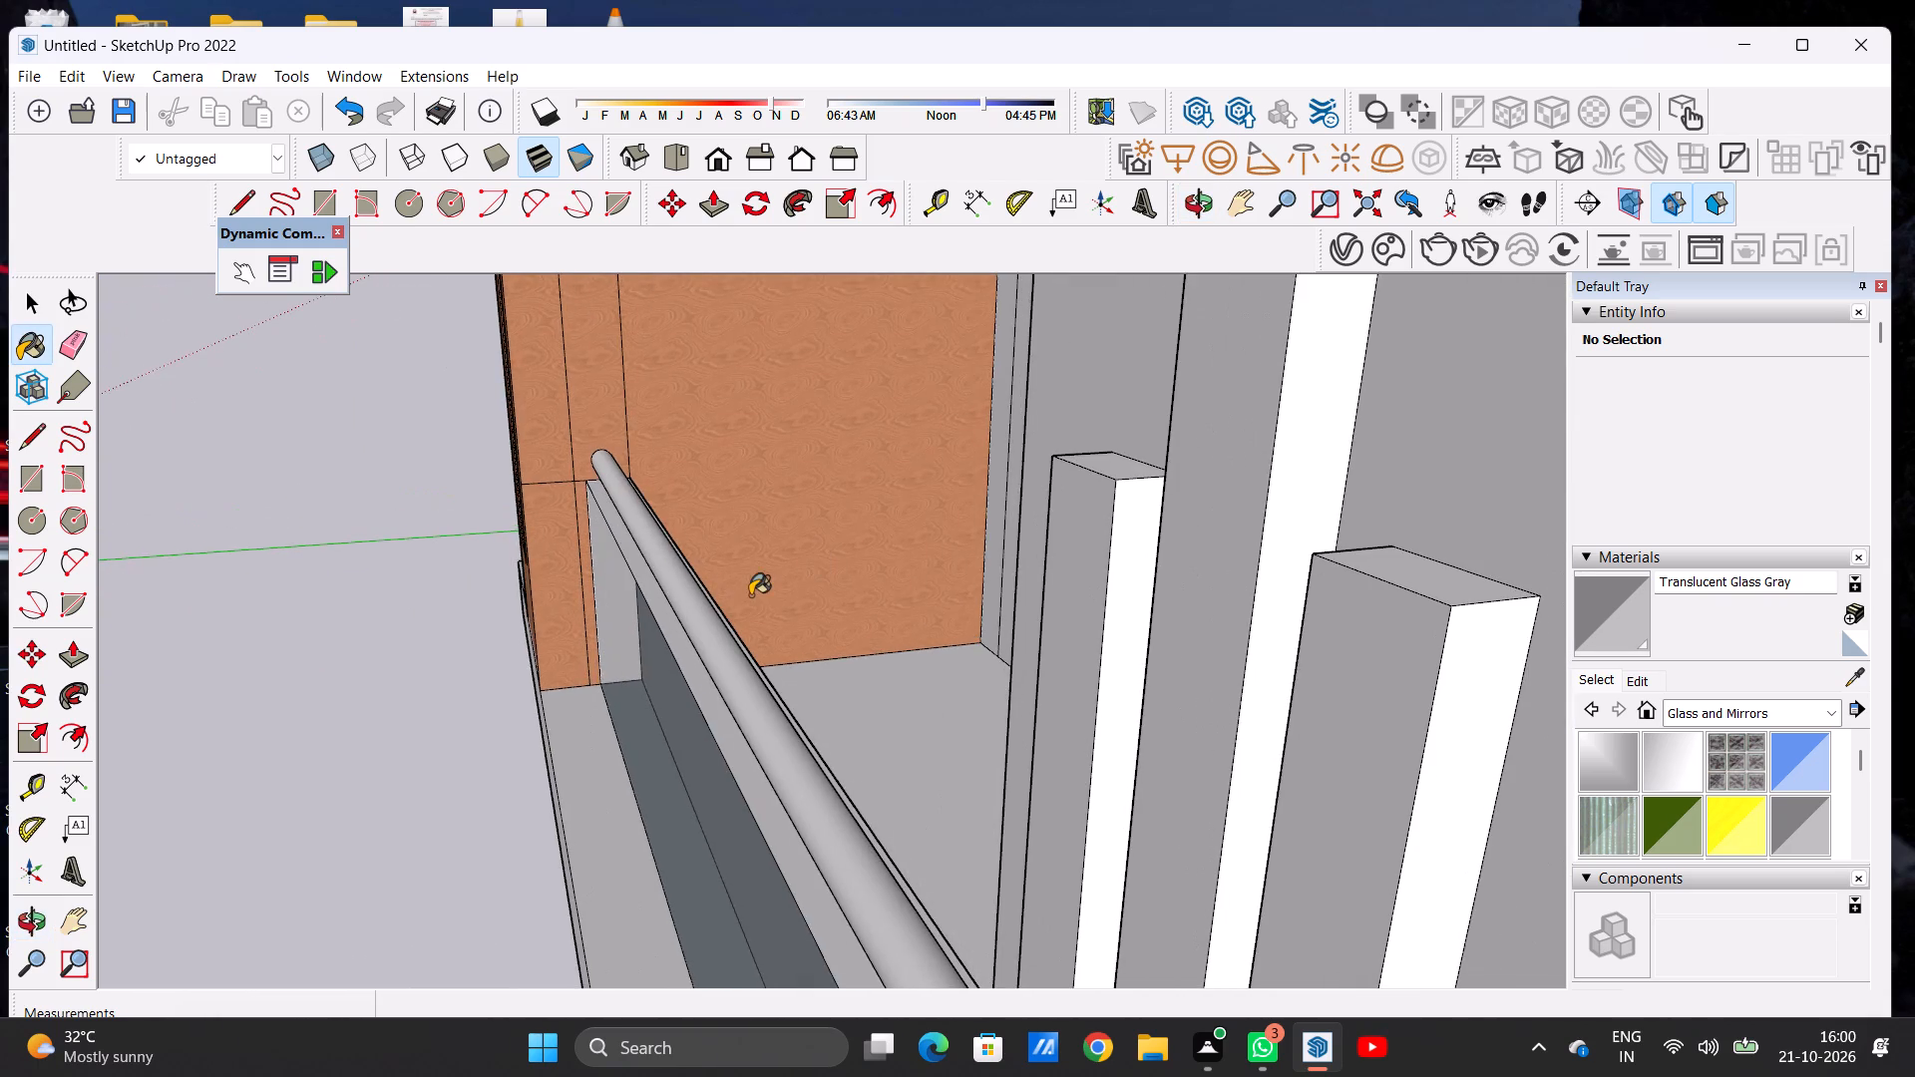
scroll(751, 597, "up", 6)
middle_click_drag(814, 603, 696, 582)
left_click(357, 538)
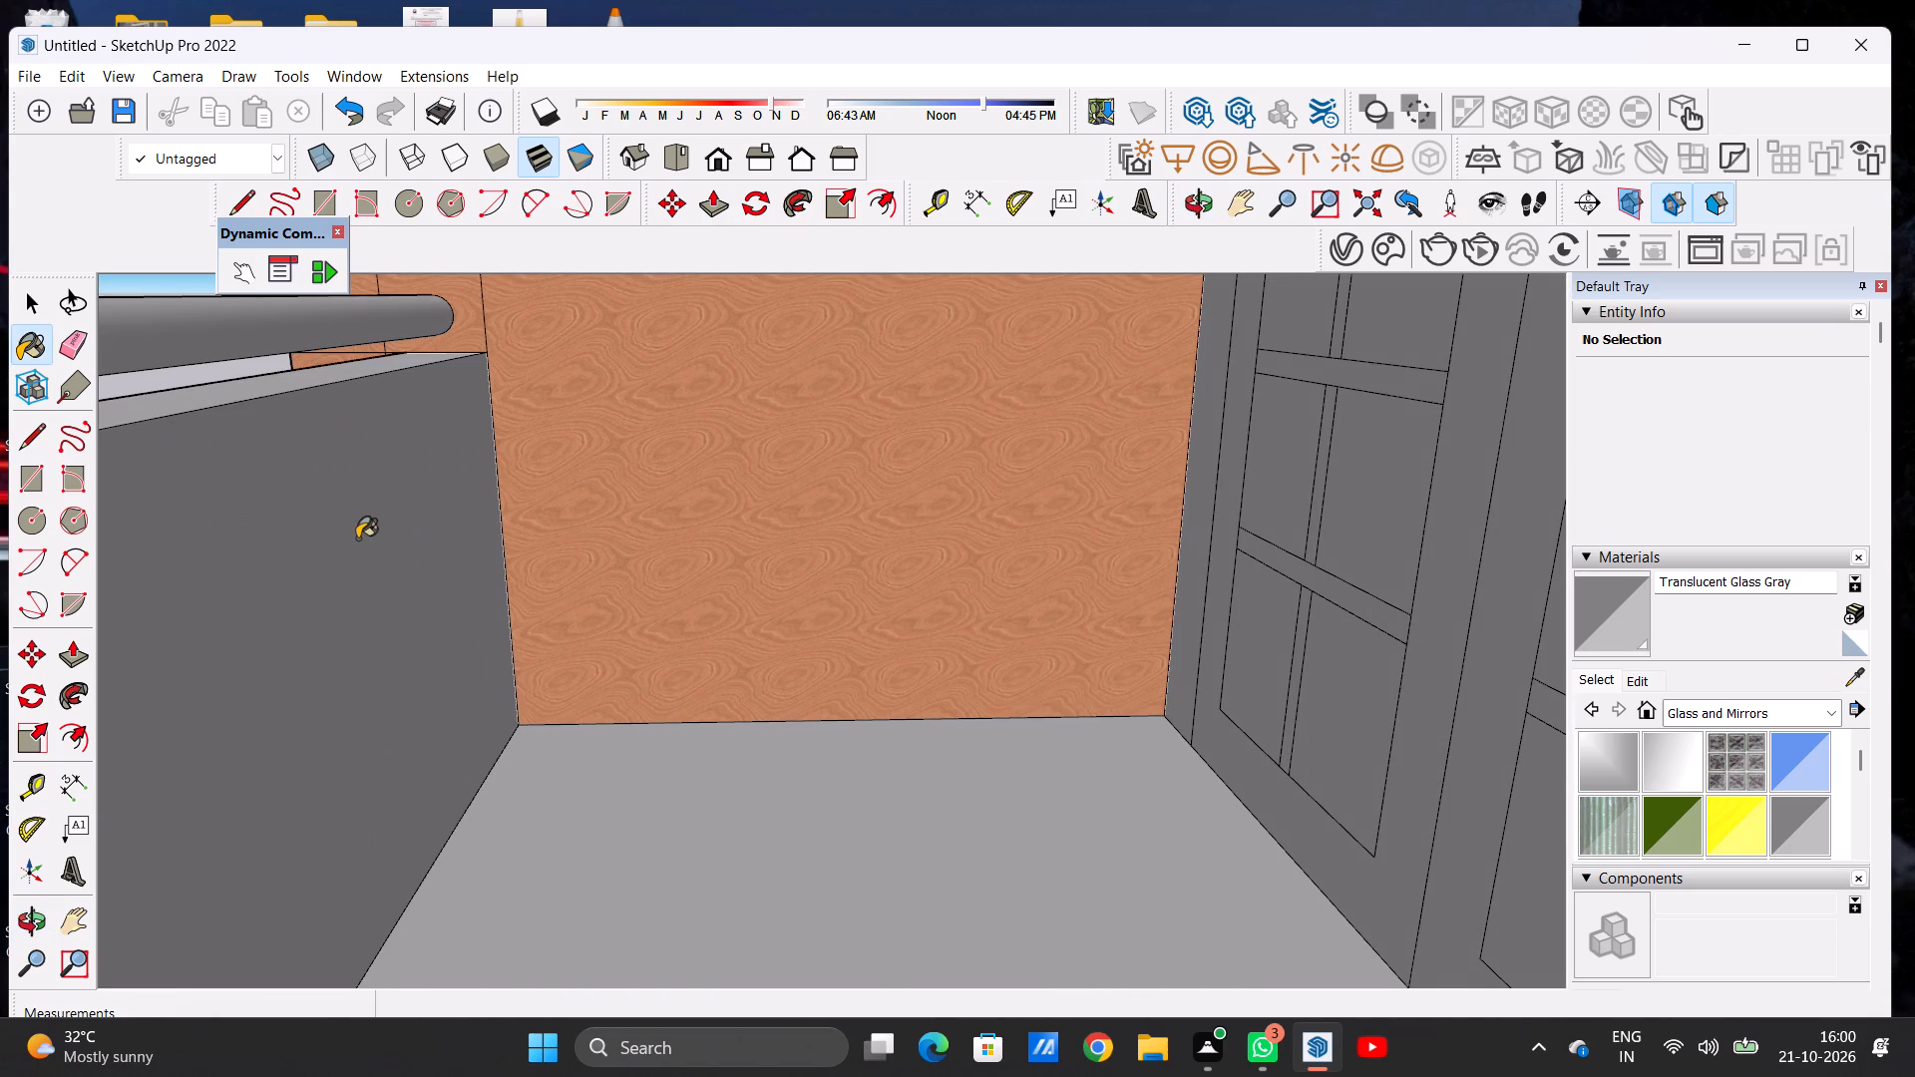
scroll(527, 520, "down", 5)
middle_click_drag(309, 520, 763, 516)
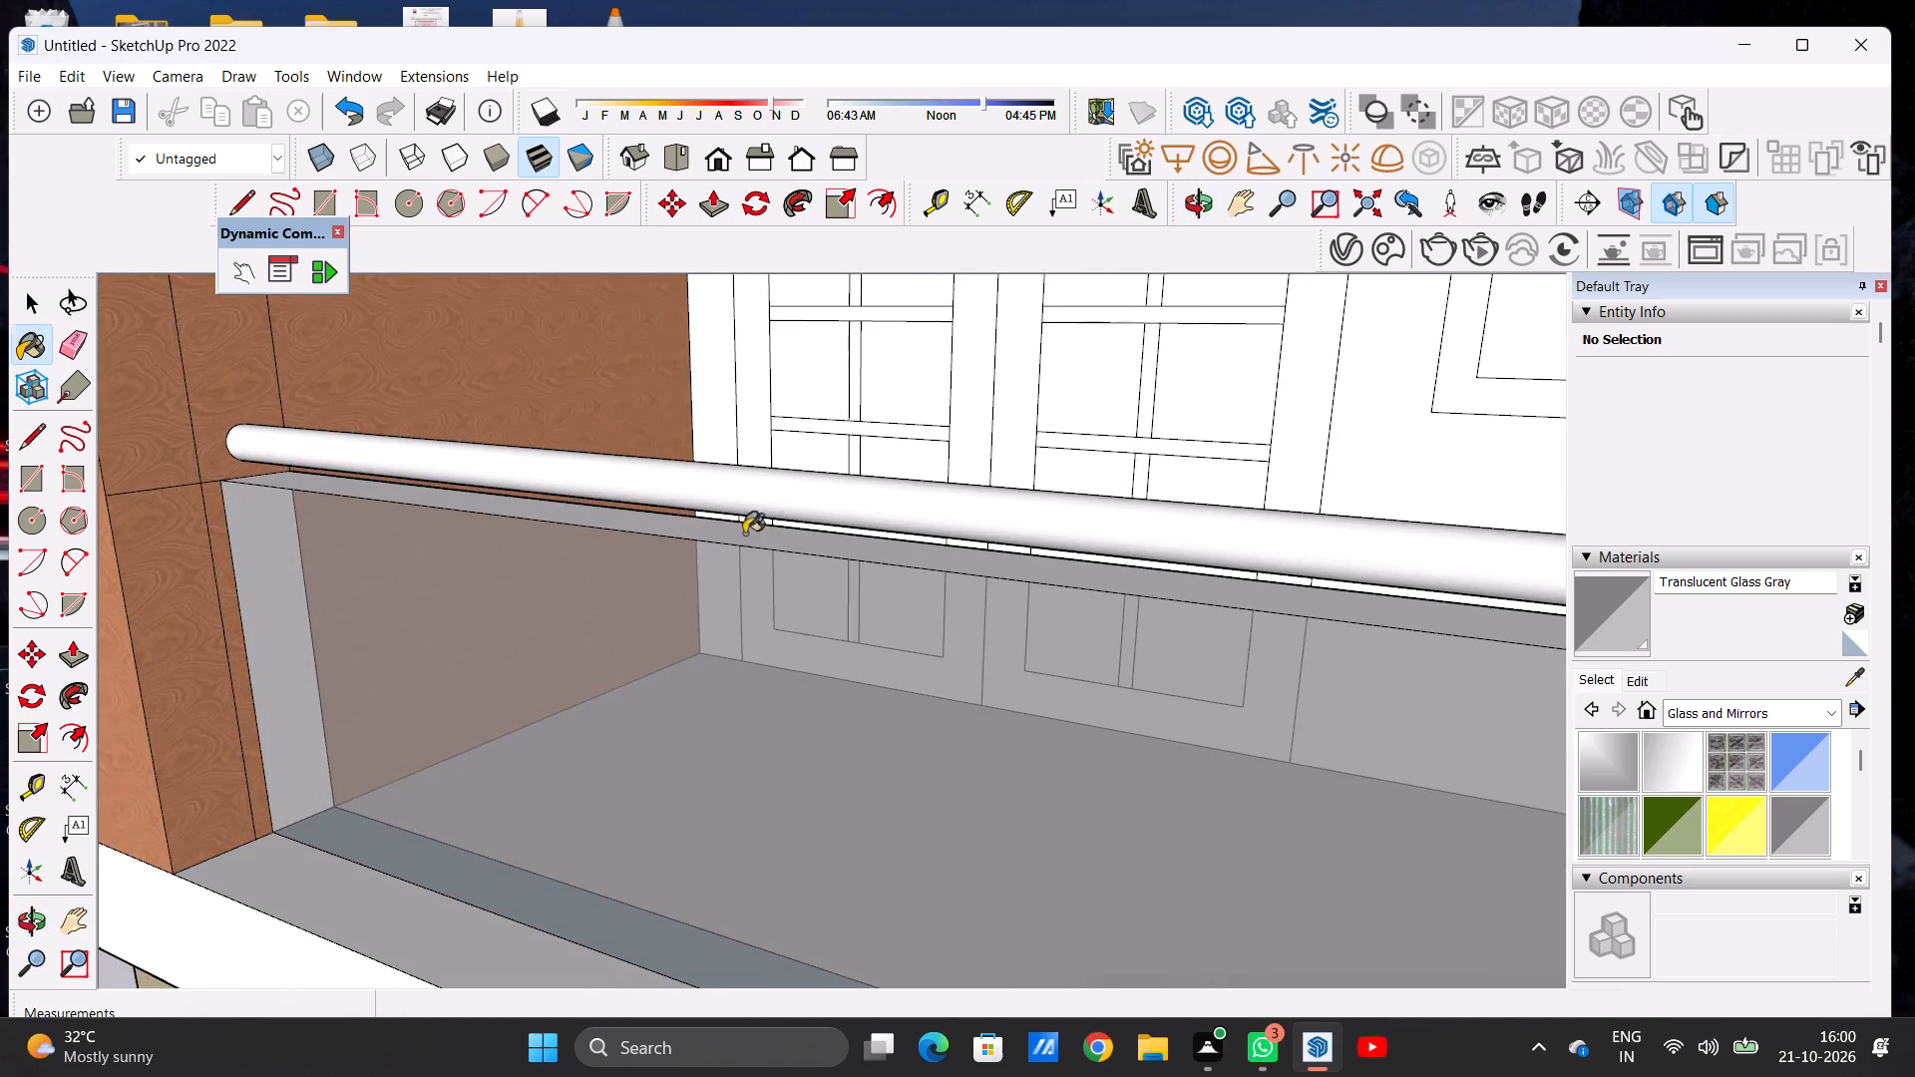
Paint the outer face of the upper glass-less balcony's front parapet, above the lower balcony, with Translucent Glass Gray.
scroll(651, 619, "down", 20)
scroll(651, 619, "down", 8)
middle_click_drag(638, 640, 745, 604)
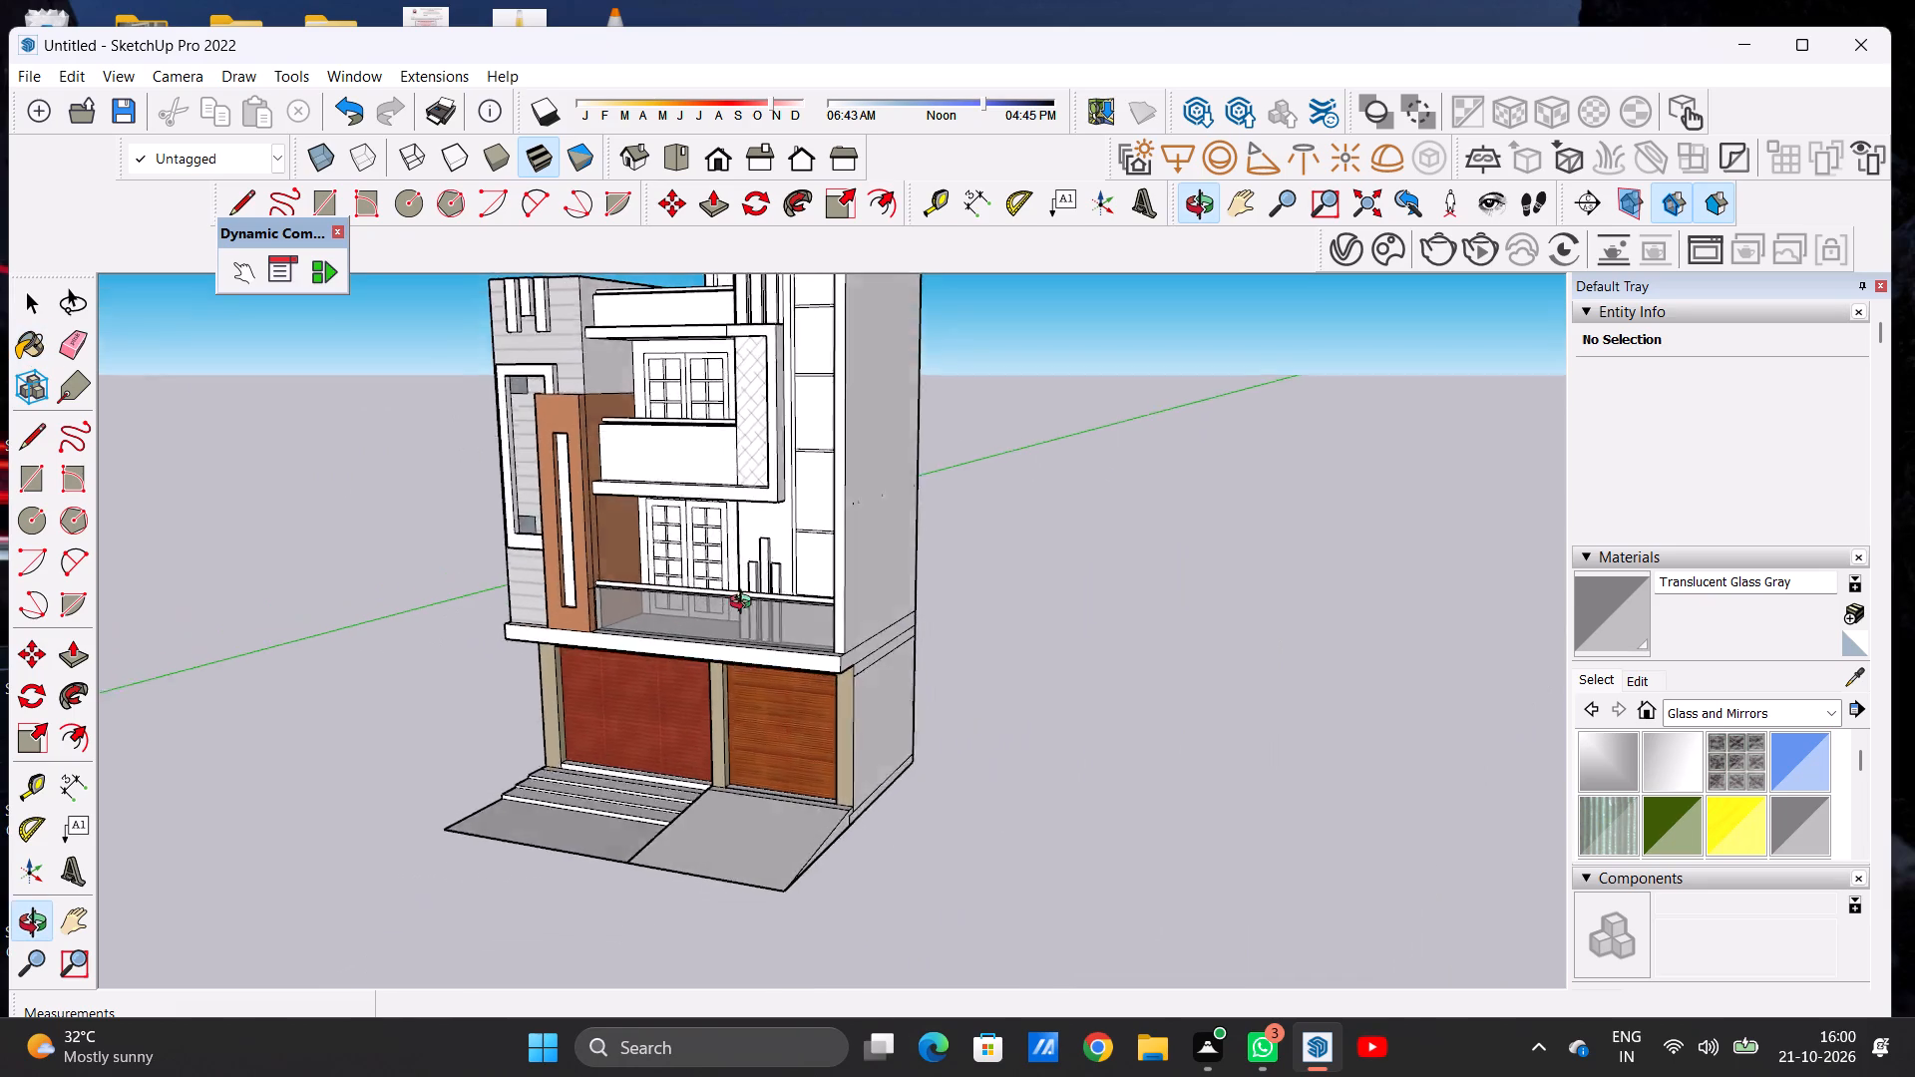
middle_click_drag(745, 604, 774, 601)
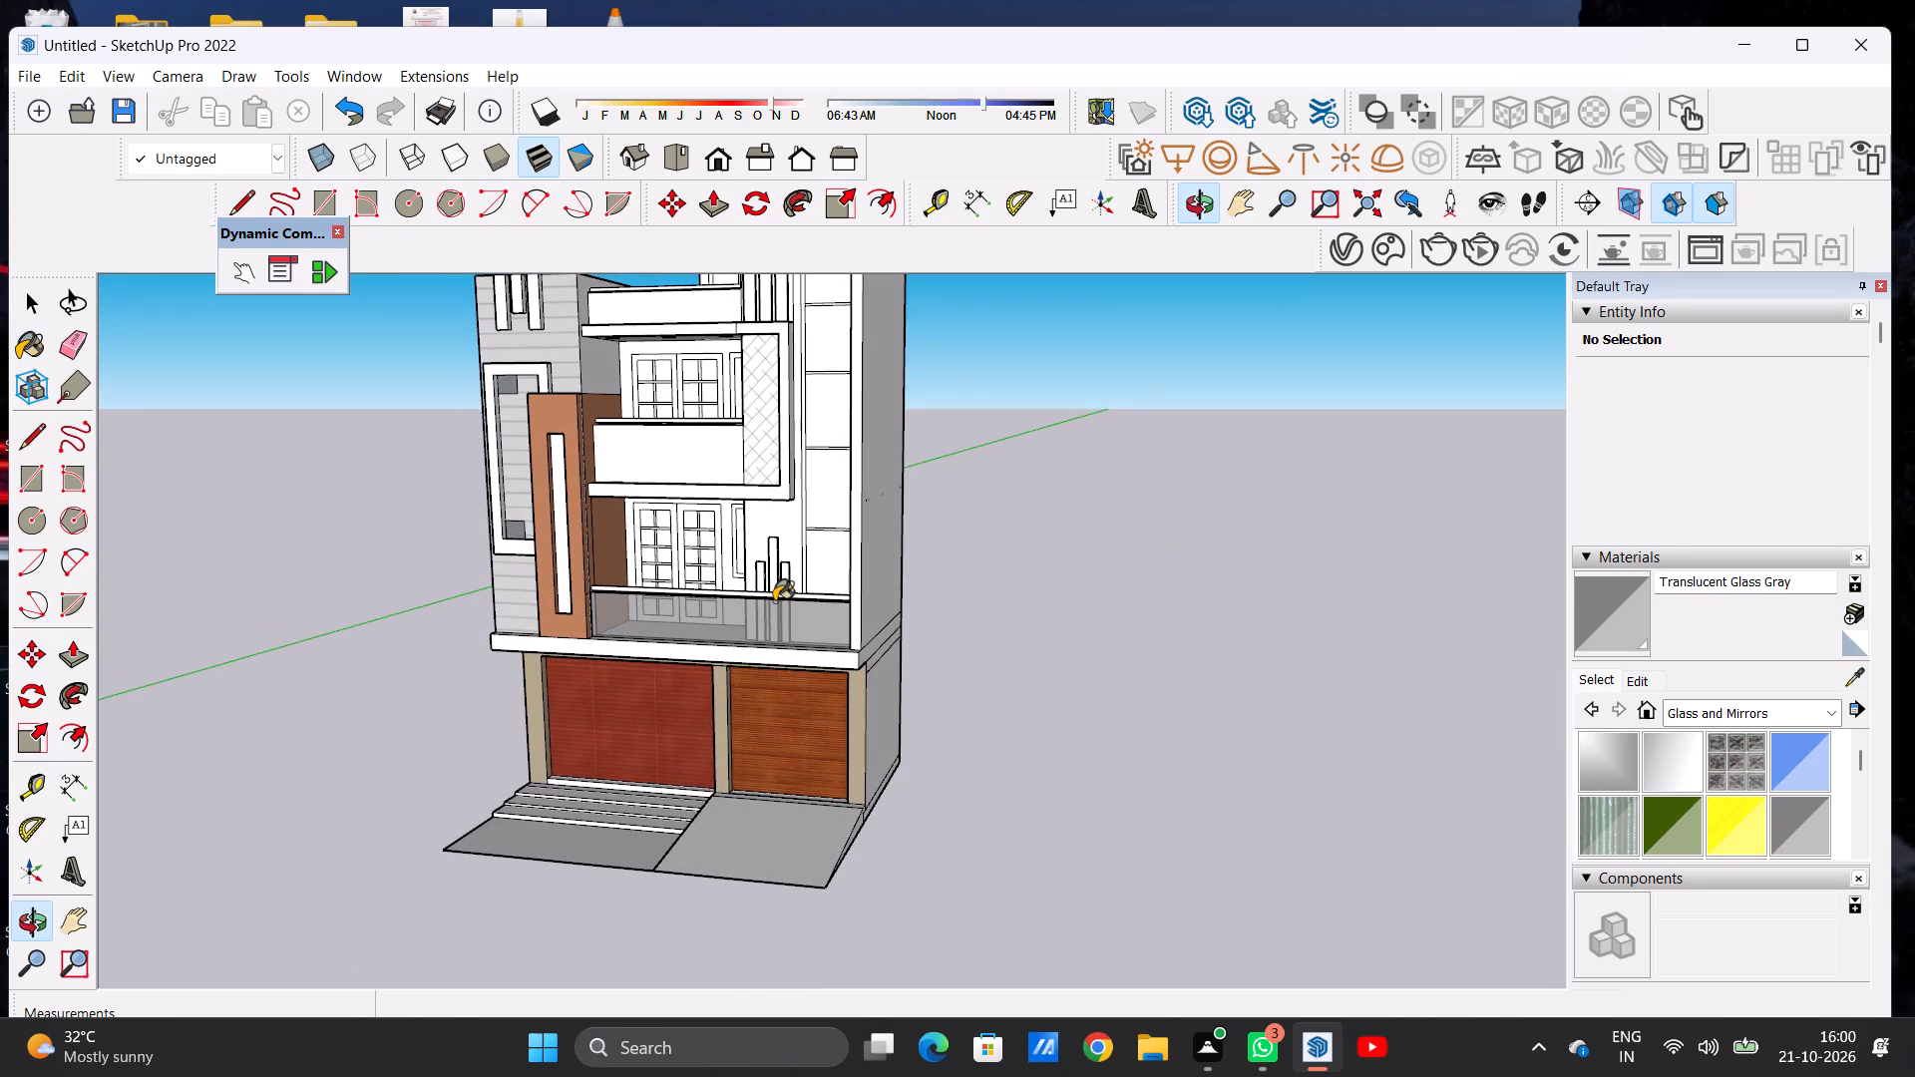
scroll(774, 601, "down", 6)
scroll(729, 500, "up", 5)
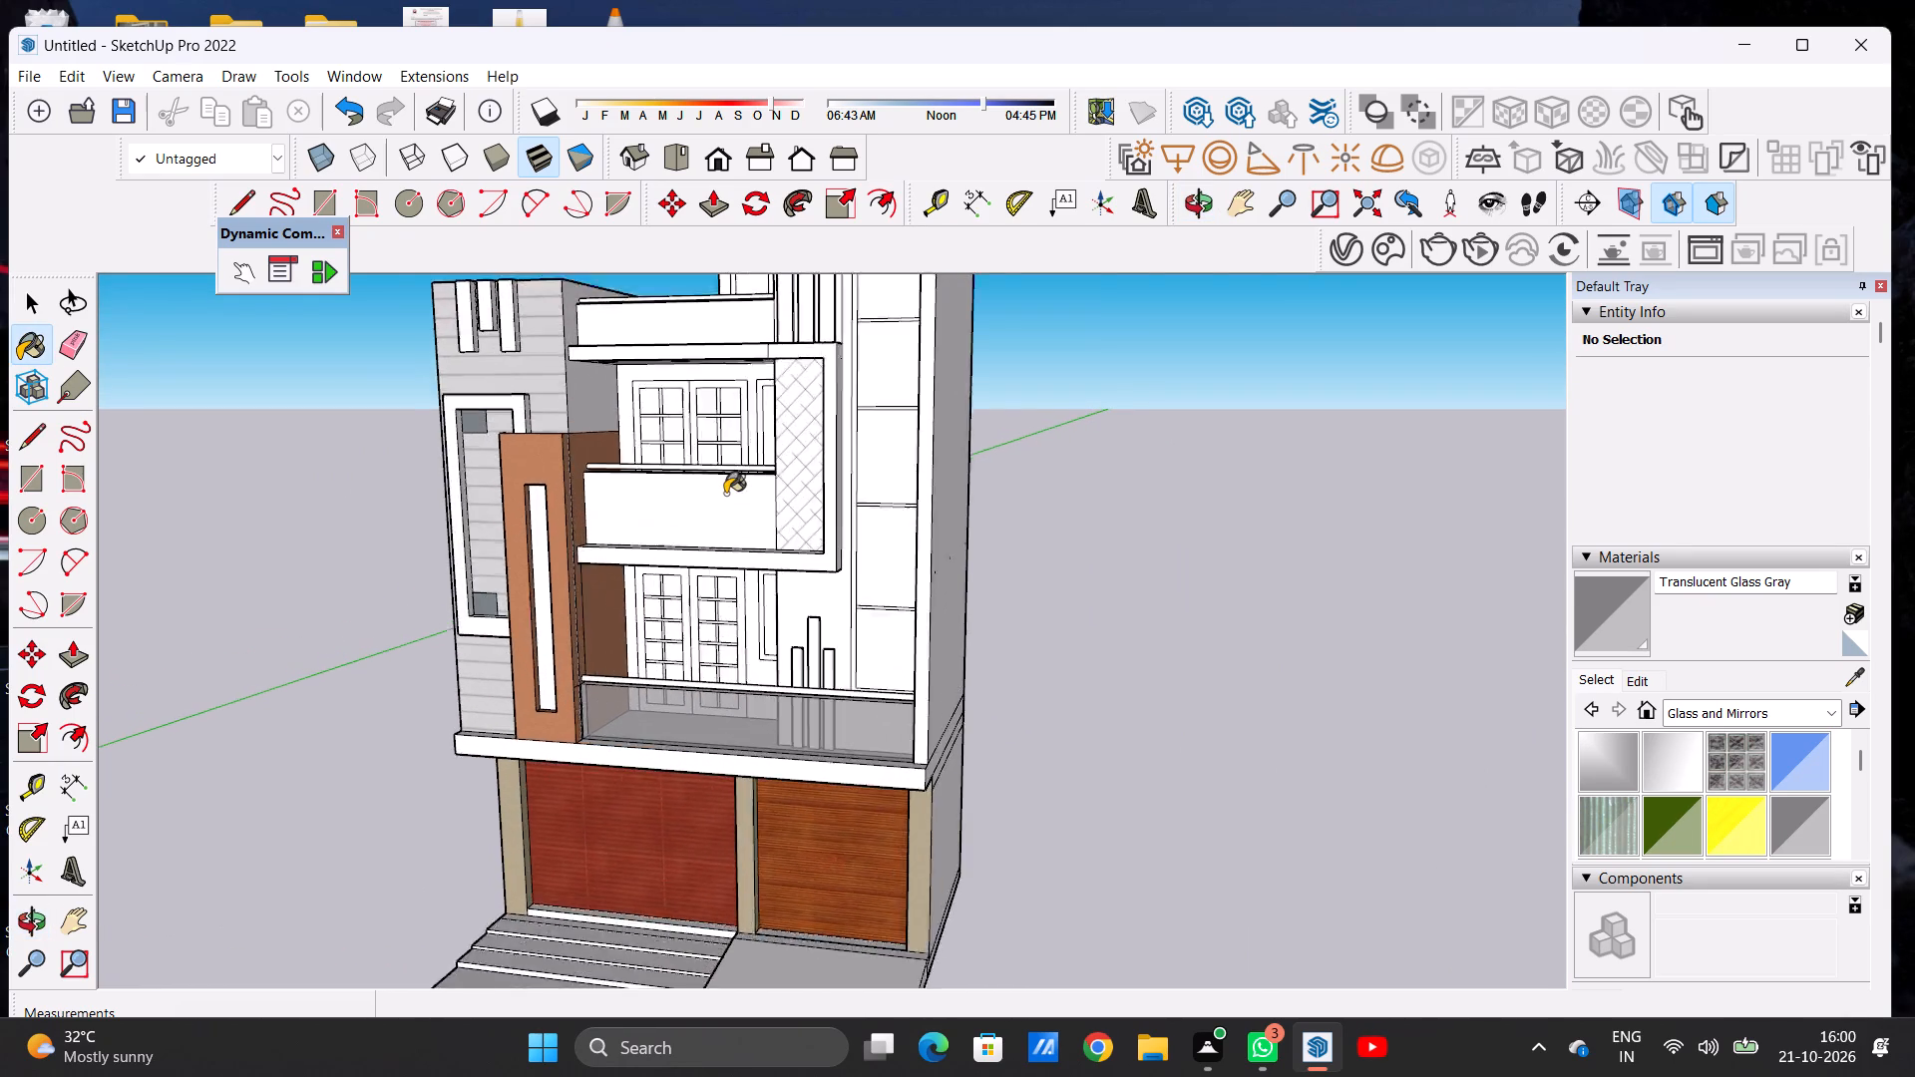
scroll(725, 494, "up", 10)
left_click(725, 494)
scroll(583, 493, "down", 3)
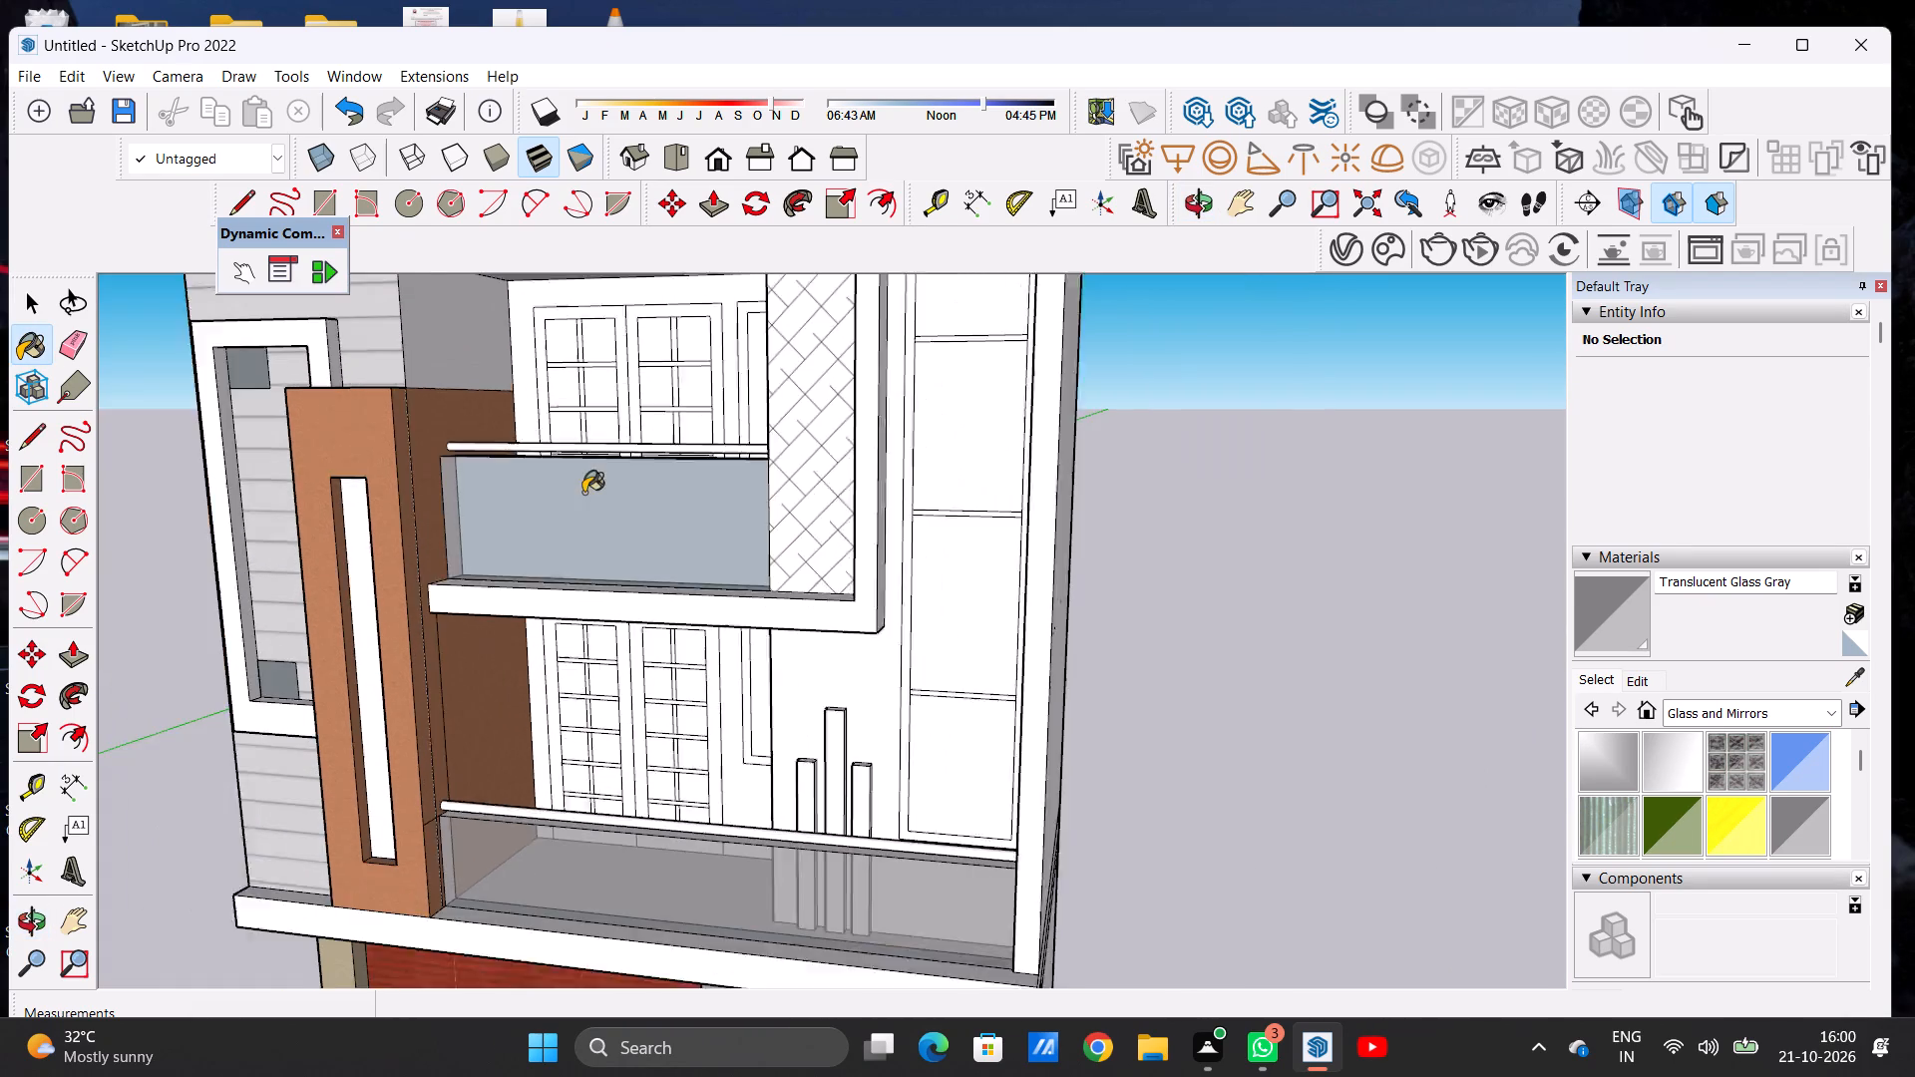
Paint the inner face of that middle balcony's front parapet with Translucent Glass Gray.
scroll(583, 493, "down", 2)
middle_click_drag(626, 411, 501, 544)
scroll(532, 442, "up", 8)
scroll(631, 437, "up", 7)
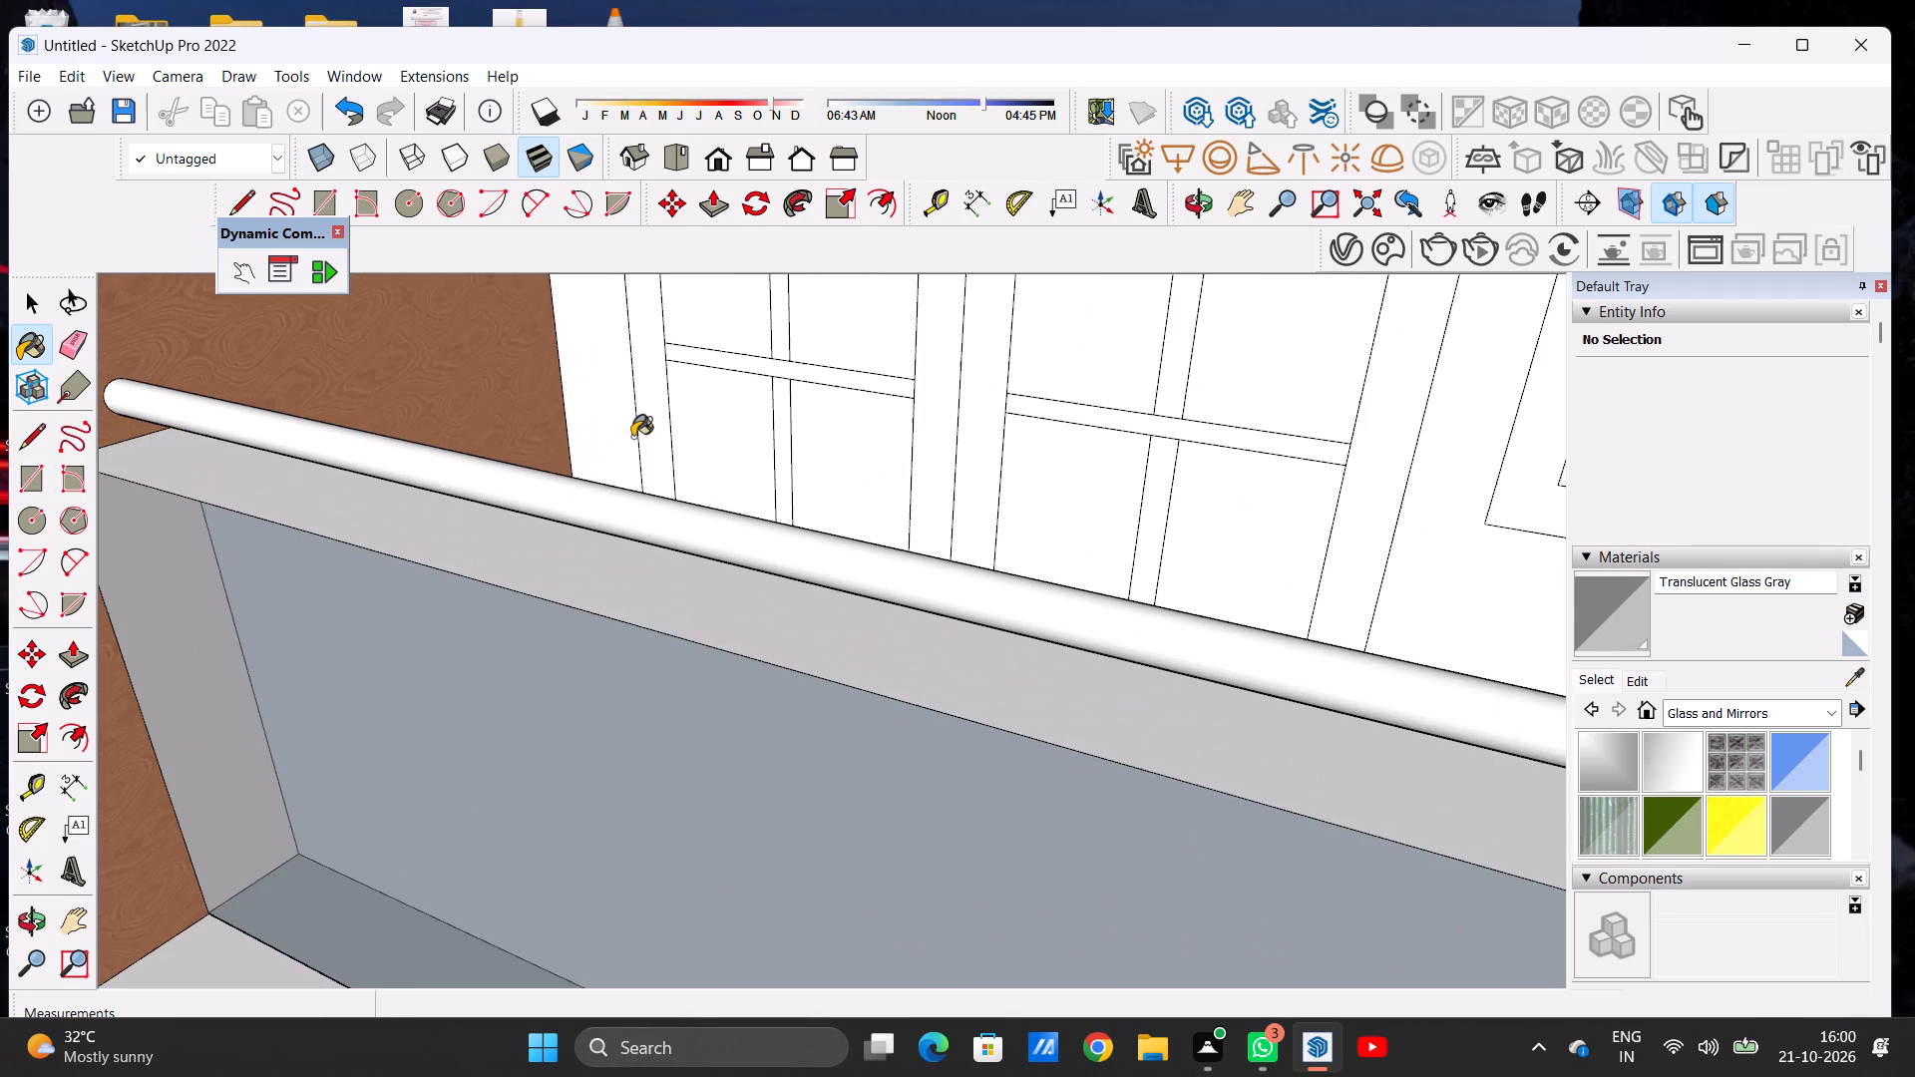
middle_click_drag(779, 466, 451, 478)
left_click(350, 560)
middle_click_drag(231, 495, 732, 464)
scroll(678, 655, "down", 8)
scroll(710, 586, "up", 1)
scroll(710, 586, "down", 8)
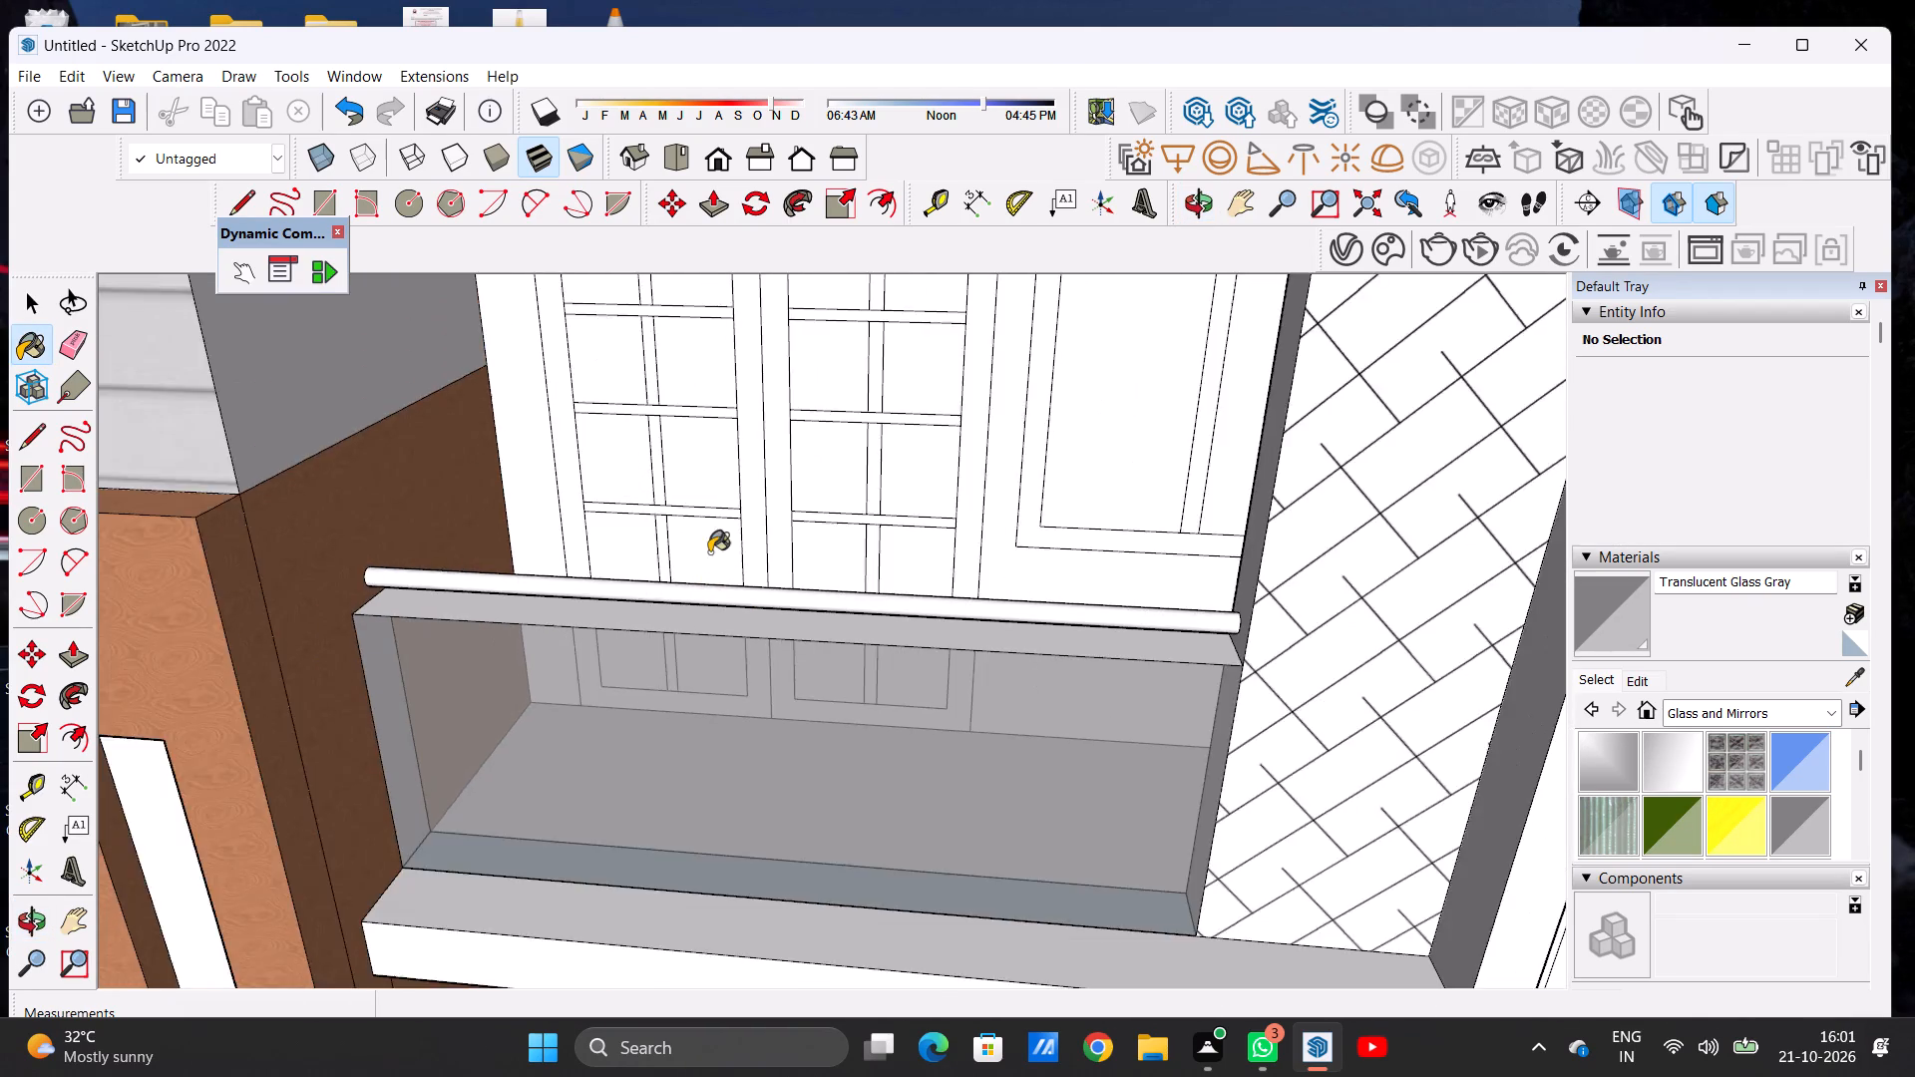
scroll(709, 552, "down", 20)
scroll(709, 552, "down", 1)
middle_click_drag(803, 594, 873, 480)
scroll(749, 629, "up", 16)
key("space")
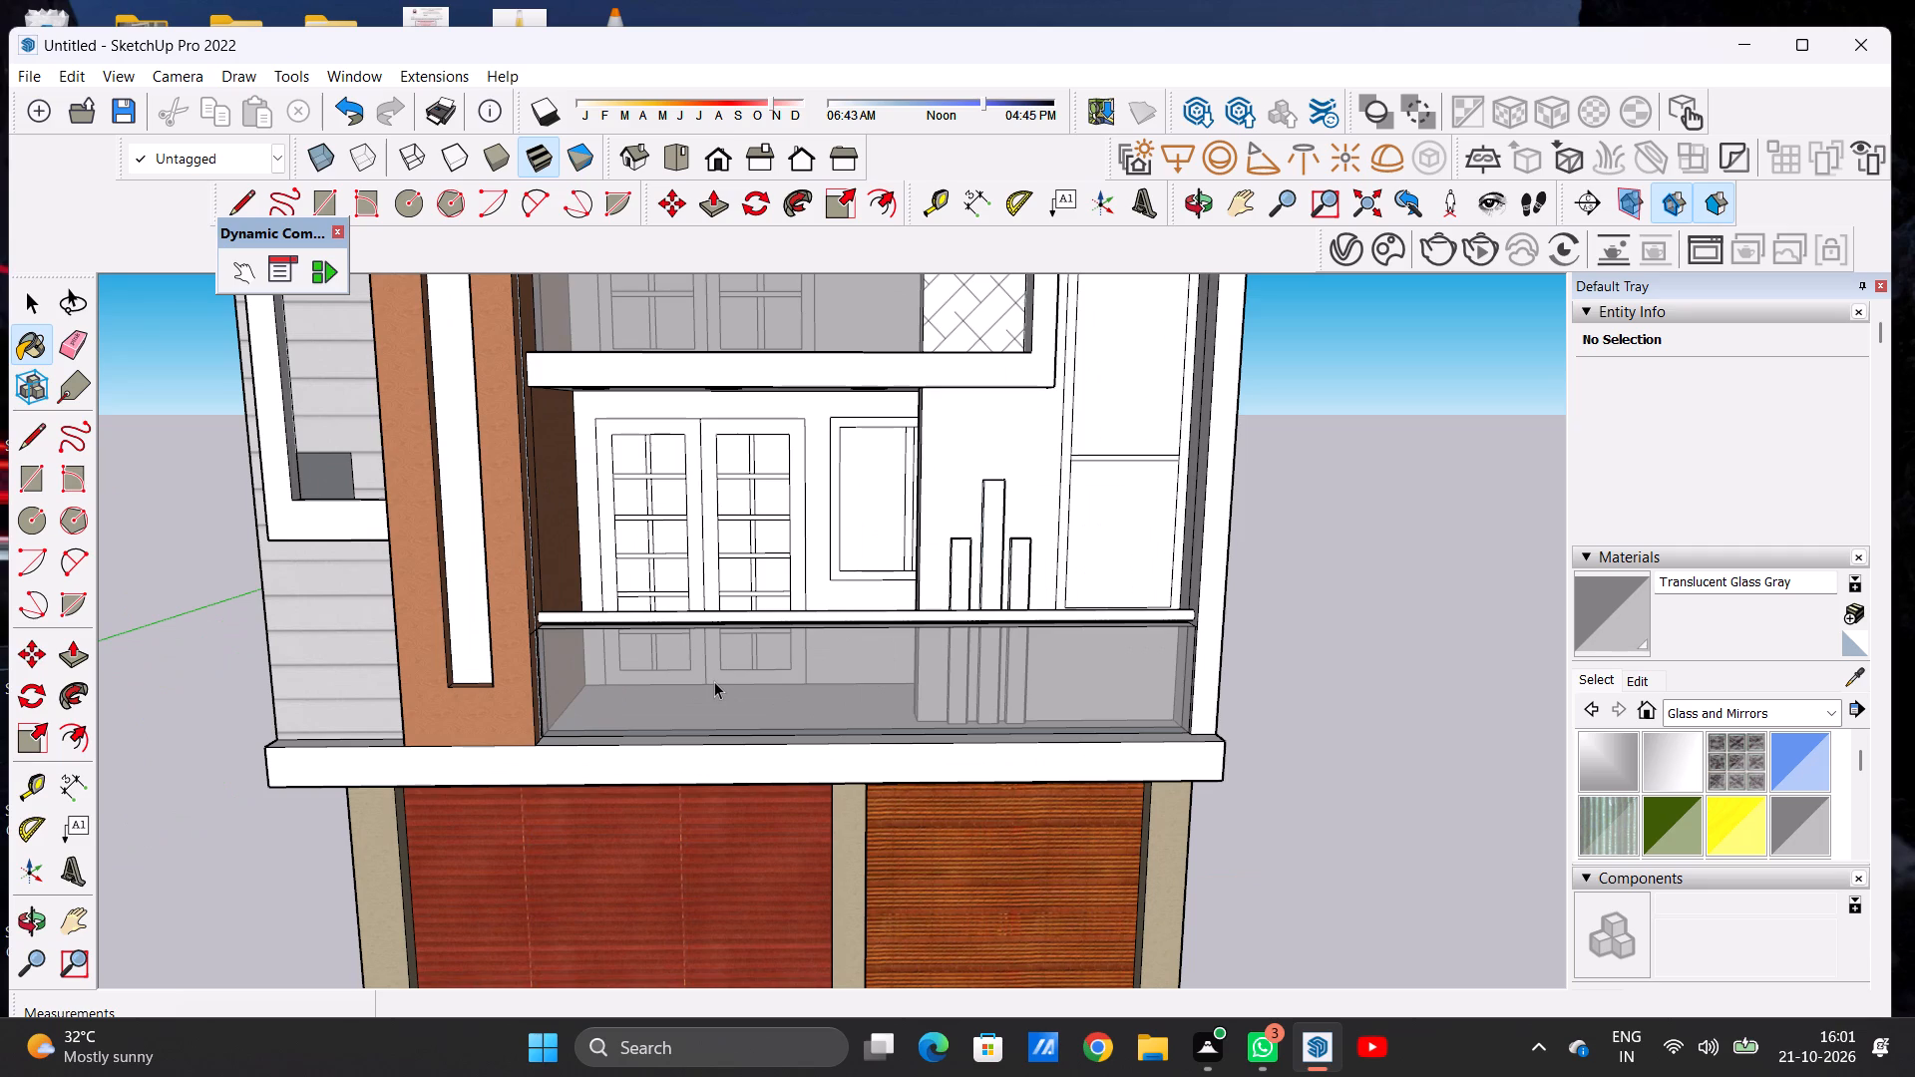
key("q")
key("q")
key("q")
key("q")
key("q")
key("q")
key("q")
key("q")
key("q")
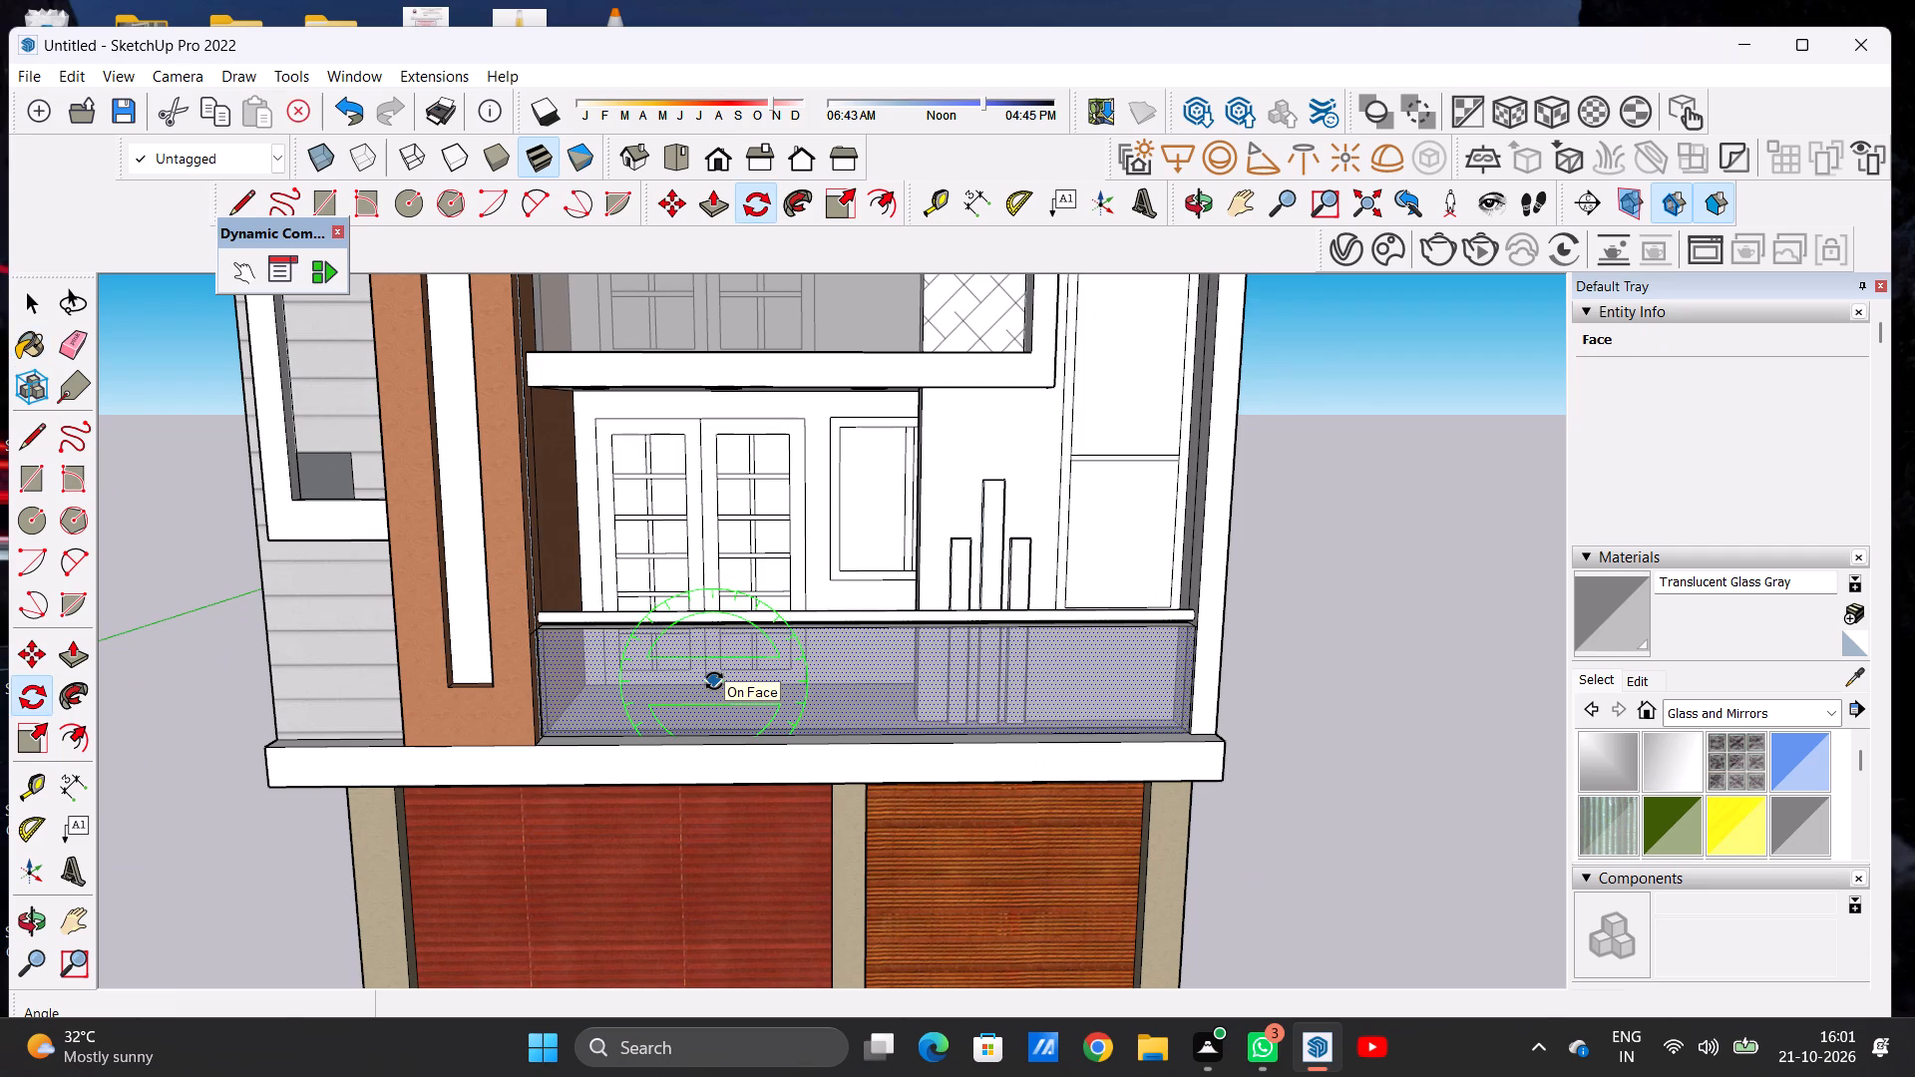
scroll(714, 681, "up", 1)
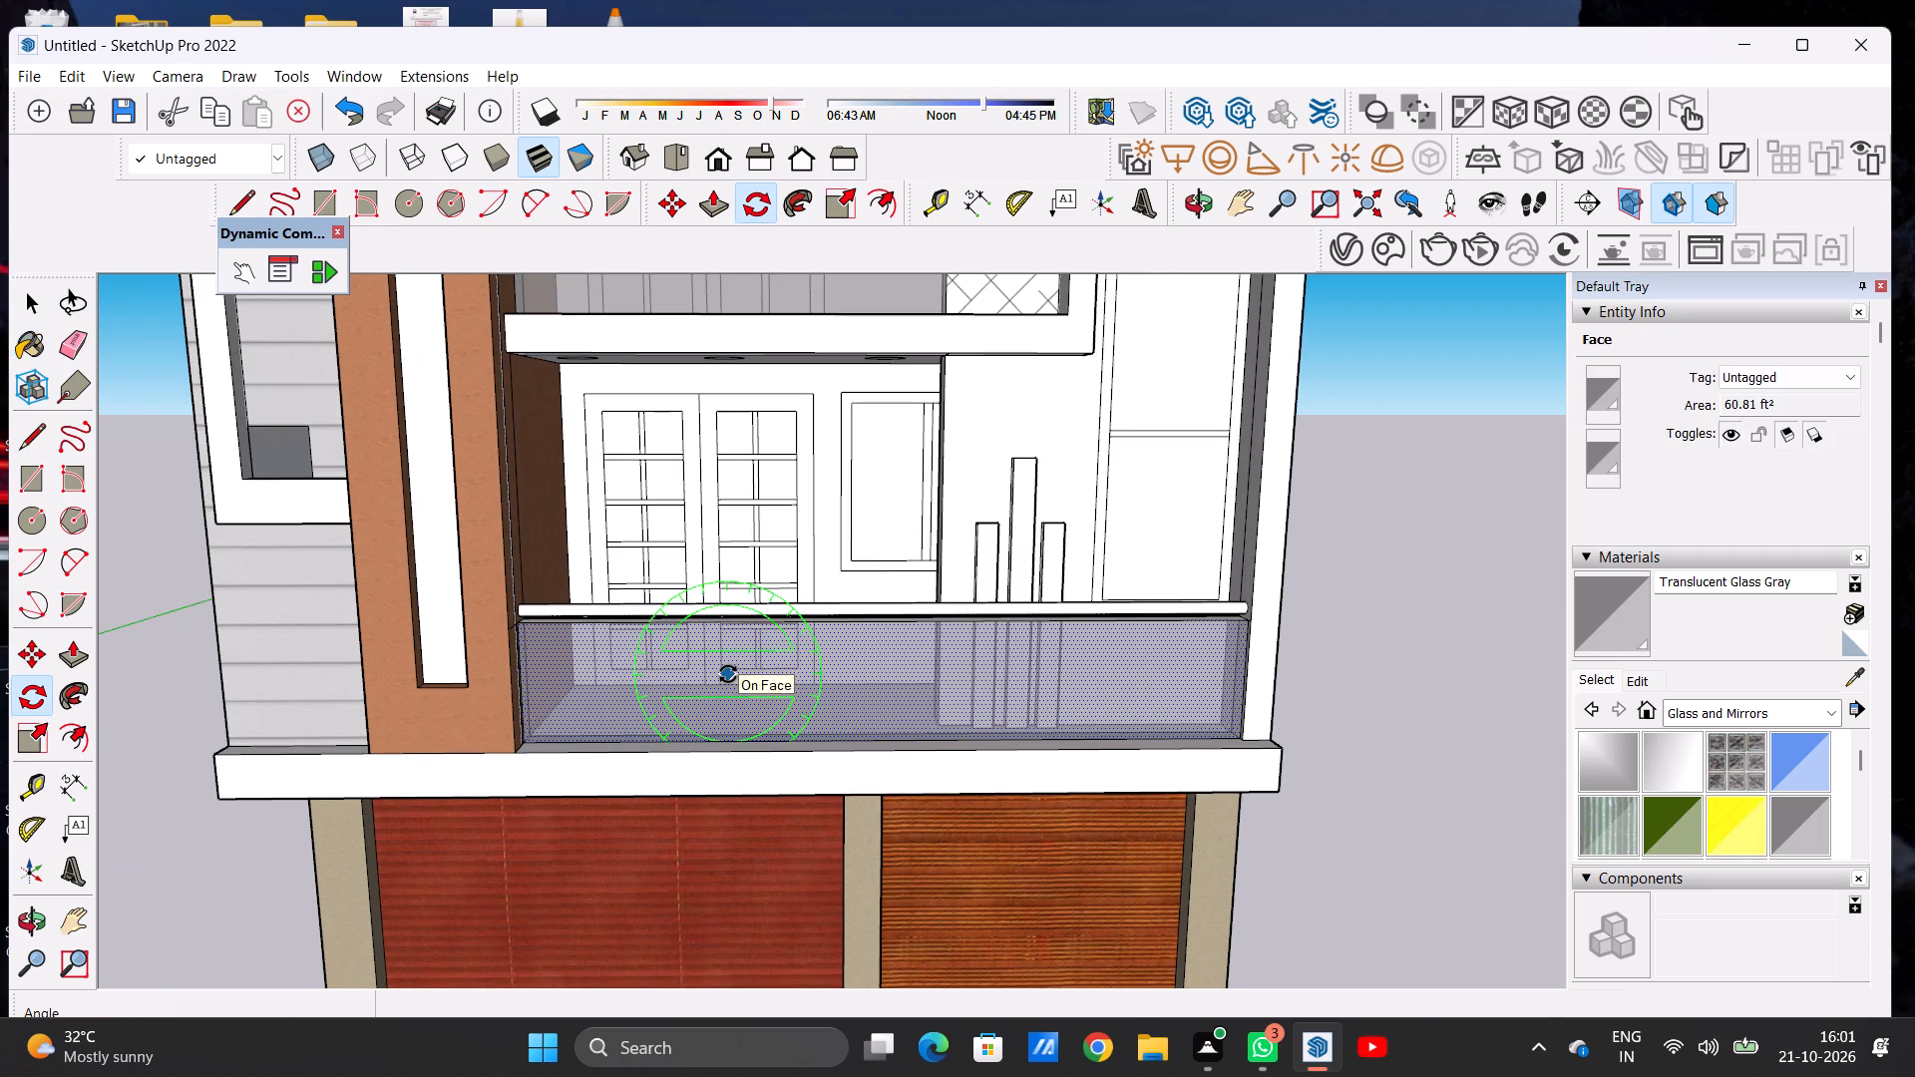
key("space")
Examine the two glass balcony parapets and their handrails from a distance and closer in.
scroll(782, 646, "down", 17)
scroll(744, 684, "up", 1)
scroll(744, 684, "down", 2)
scroll(786, 643, "up", 8)
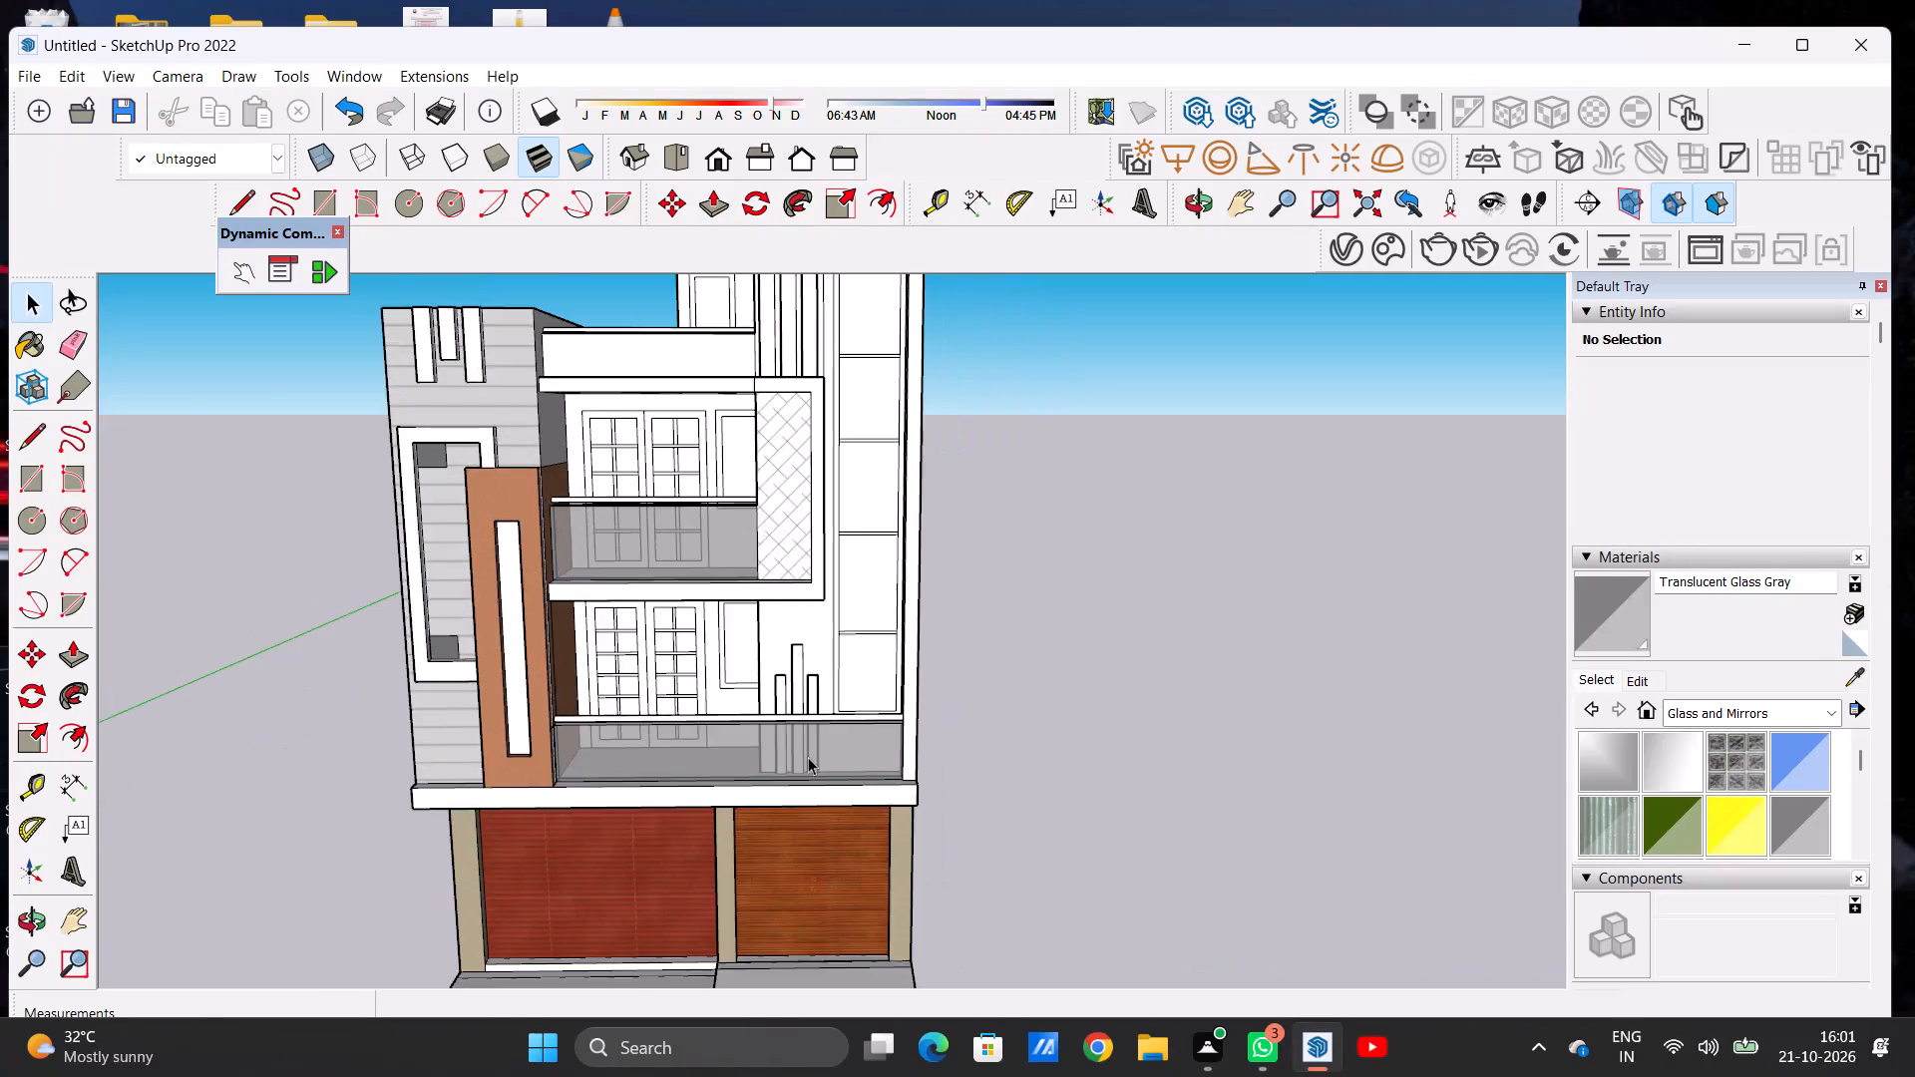
scroll(808, 757, "up", 7)
middle_click_drag(821, 724, 856, 696)
scroll(858, 694, "down", 3)
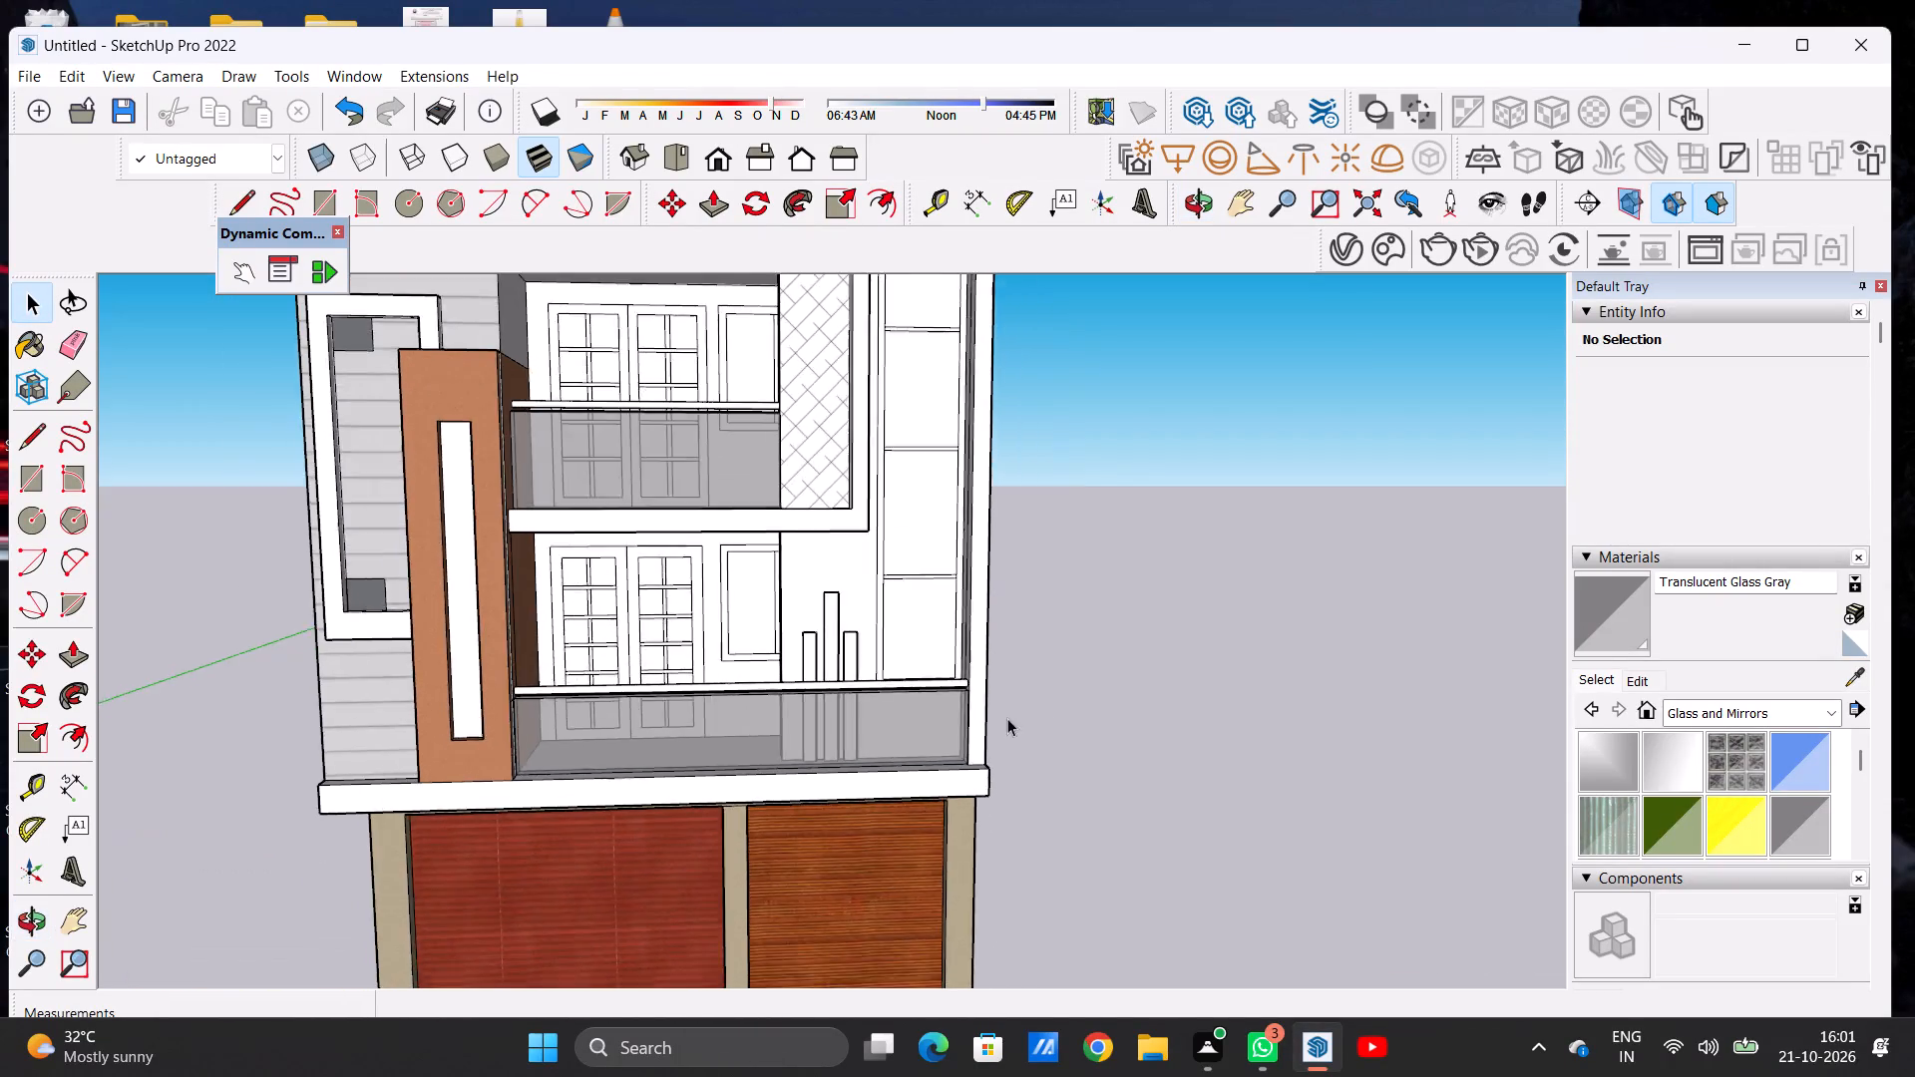
scroll(1007, 718, "down", 5)
scroll(926, 711, "up", 4)
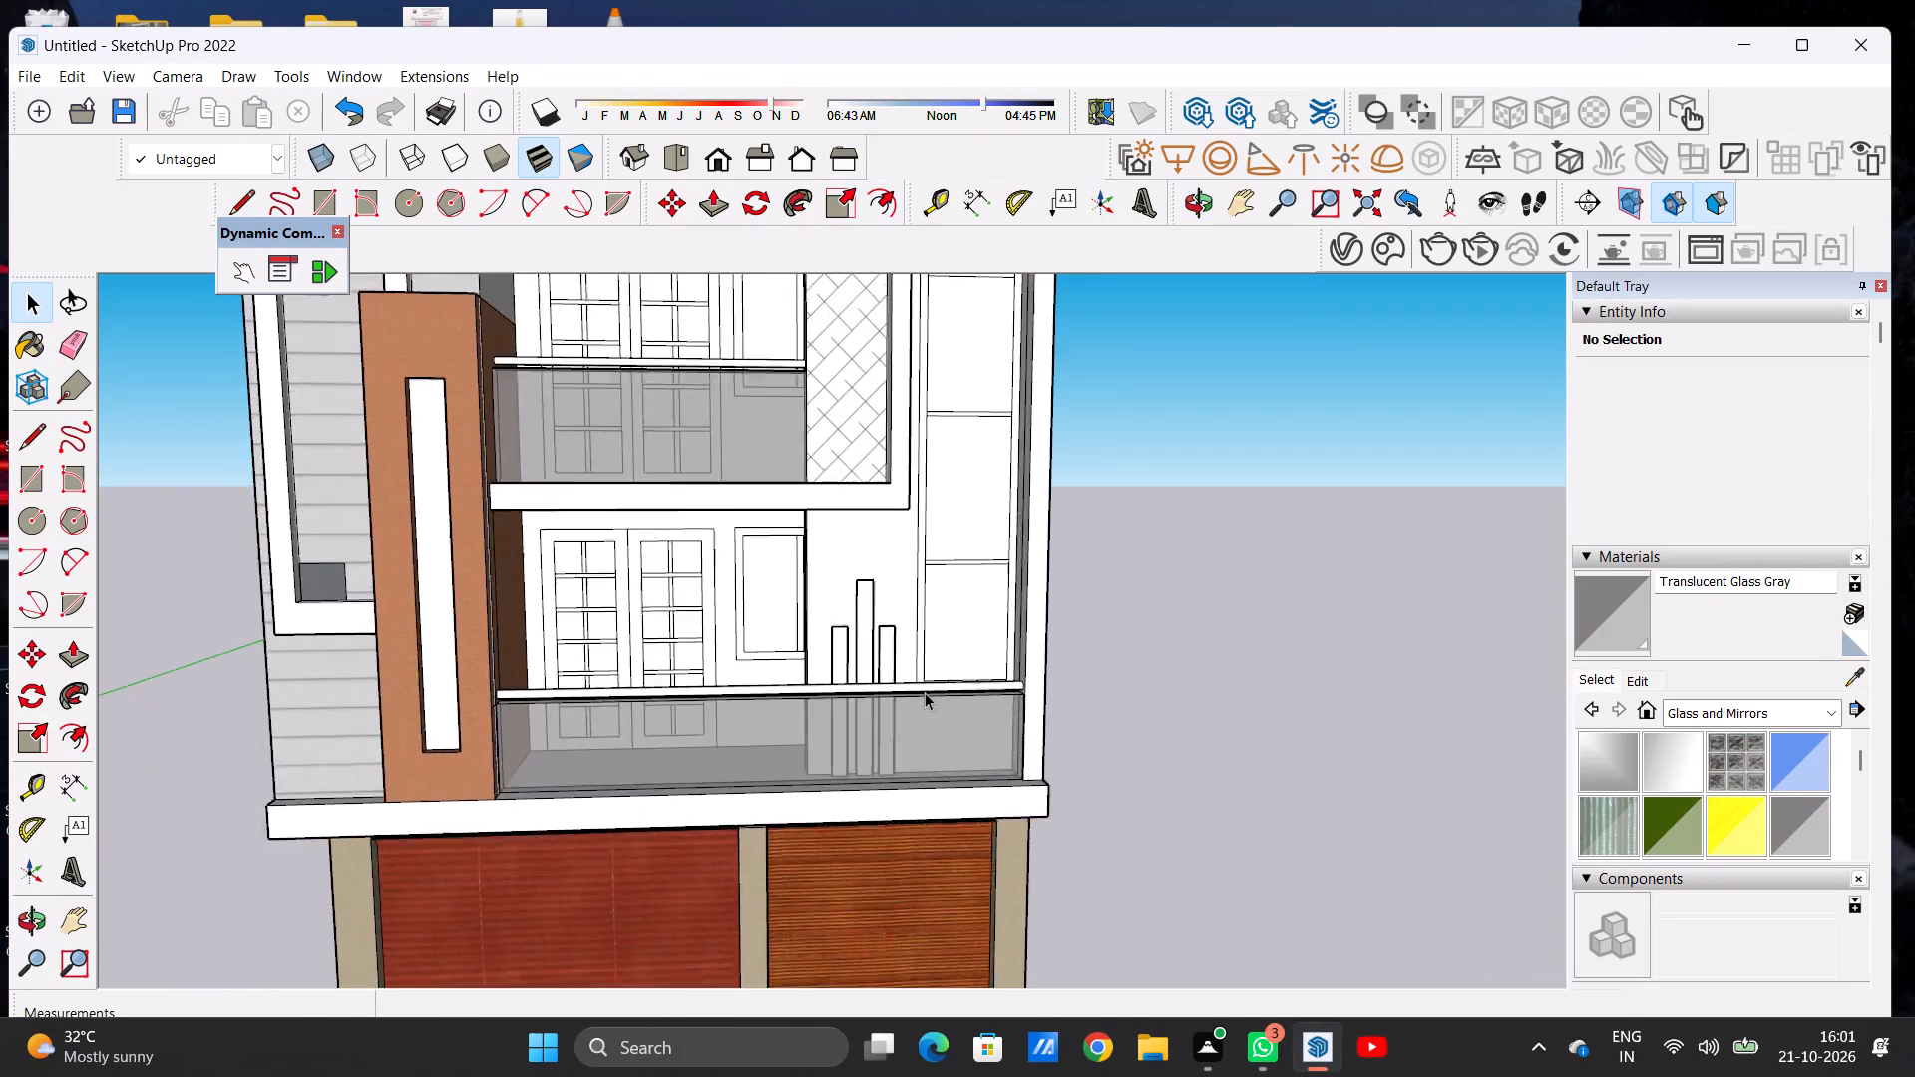
scroll(925, 692, "up", 4)
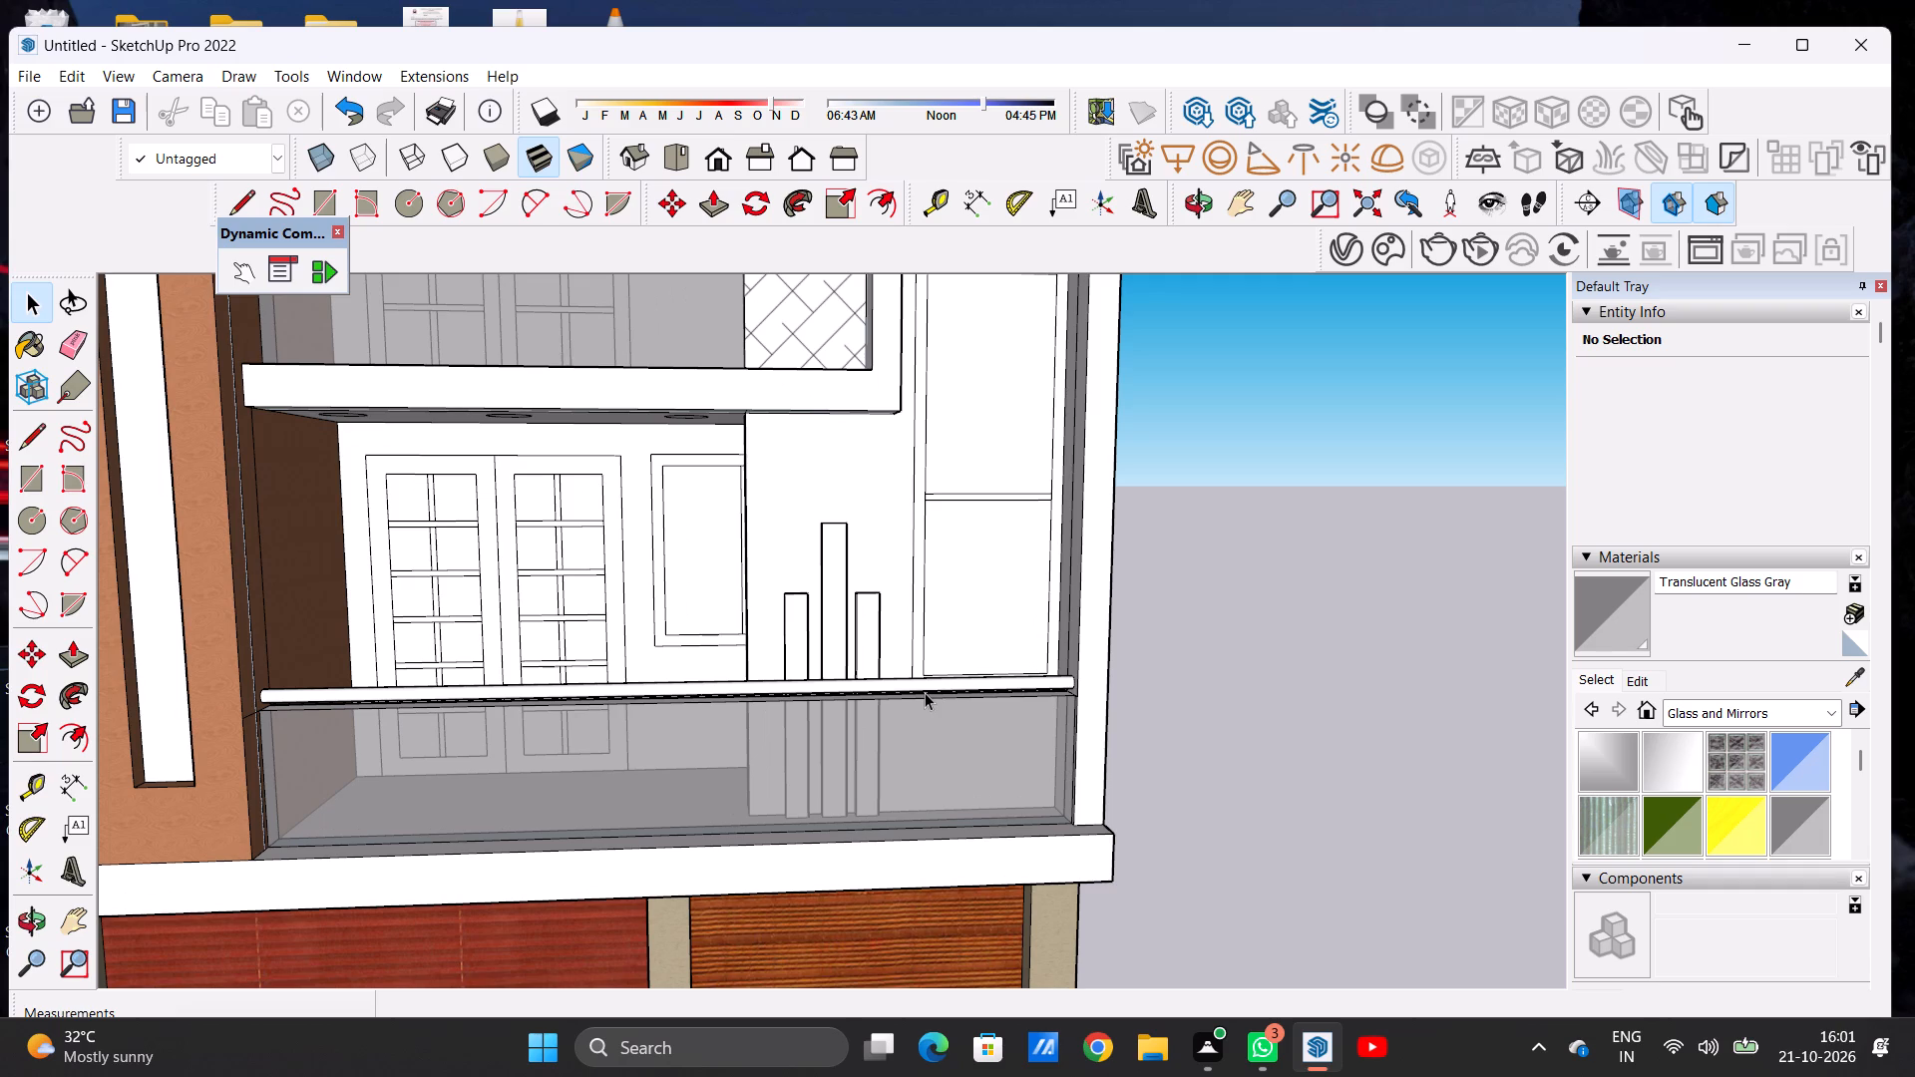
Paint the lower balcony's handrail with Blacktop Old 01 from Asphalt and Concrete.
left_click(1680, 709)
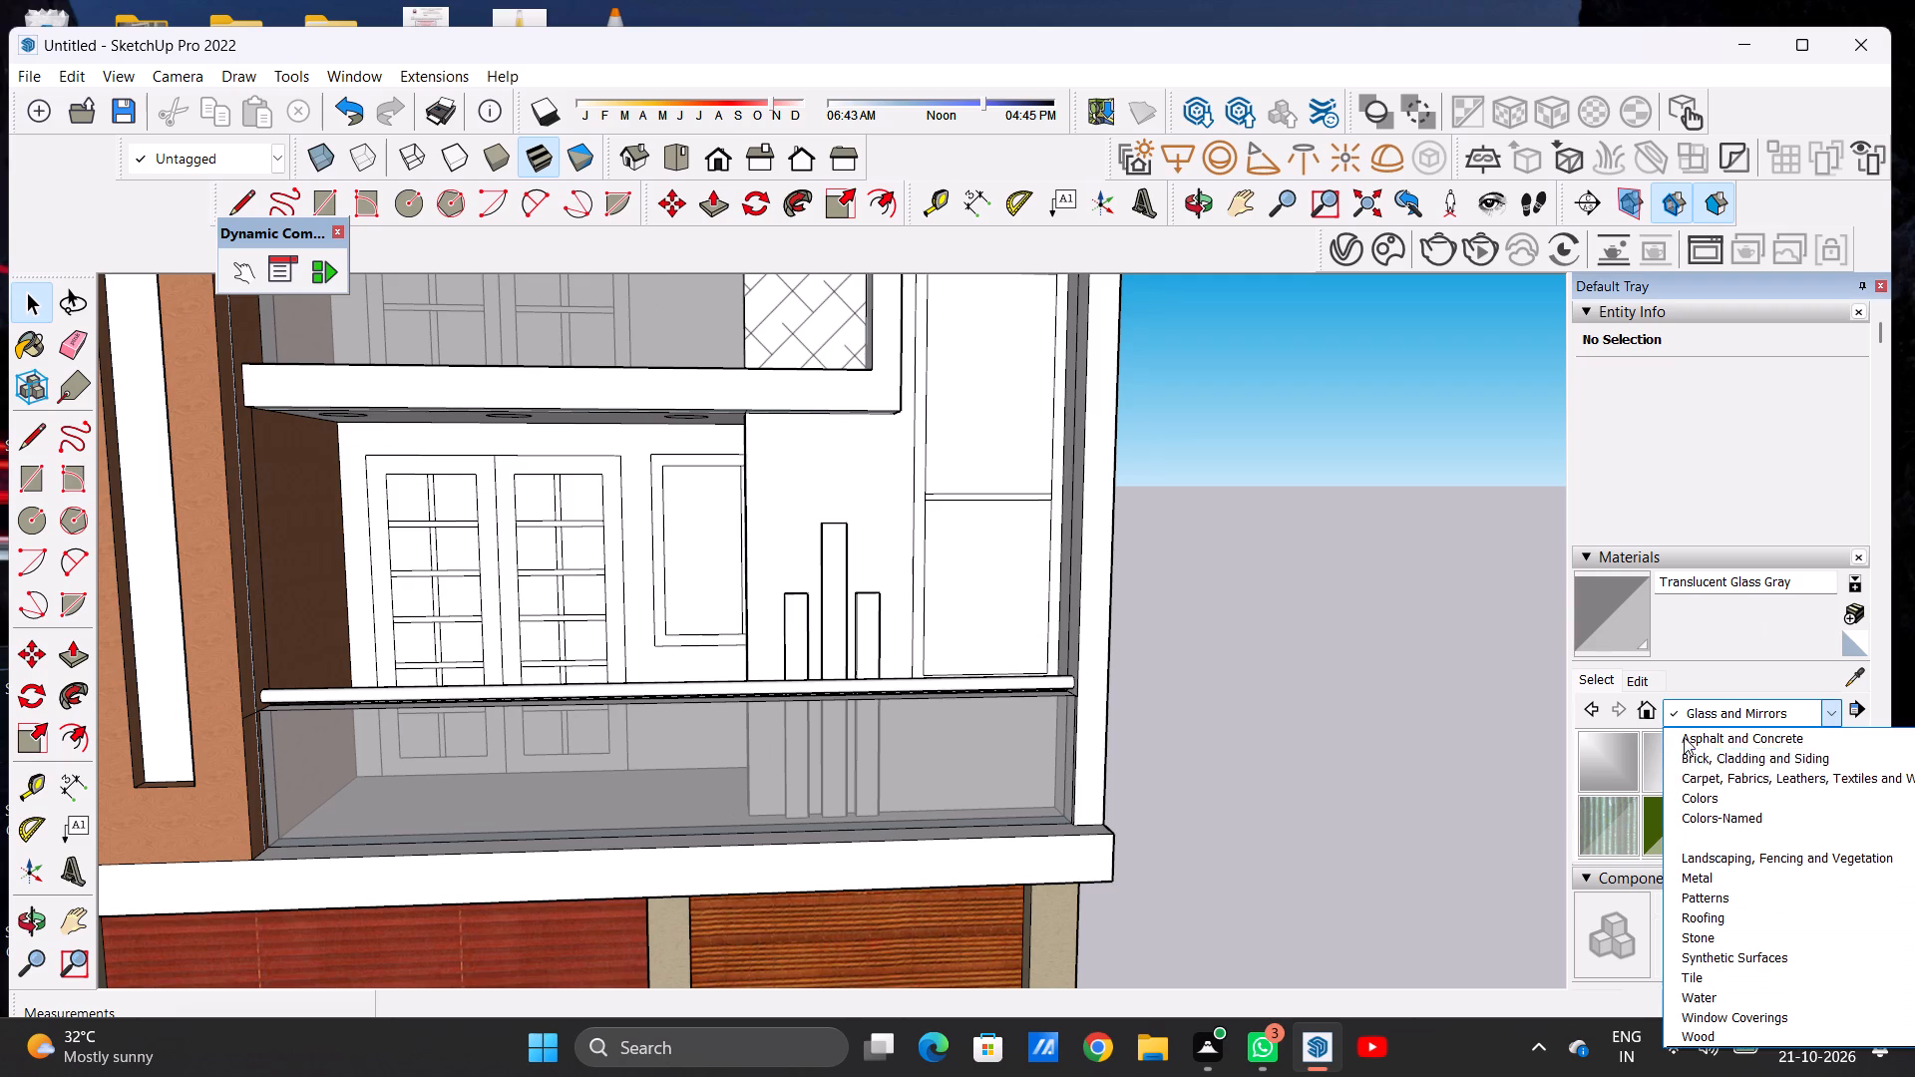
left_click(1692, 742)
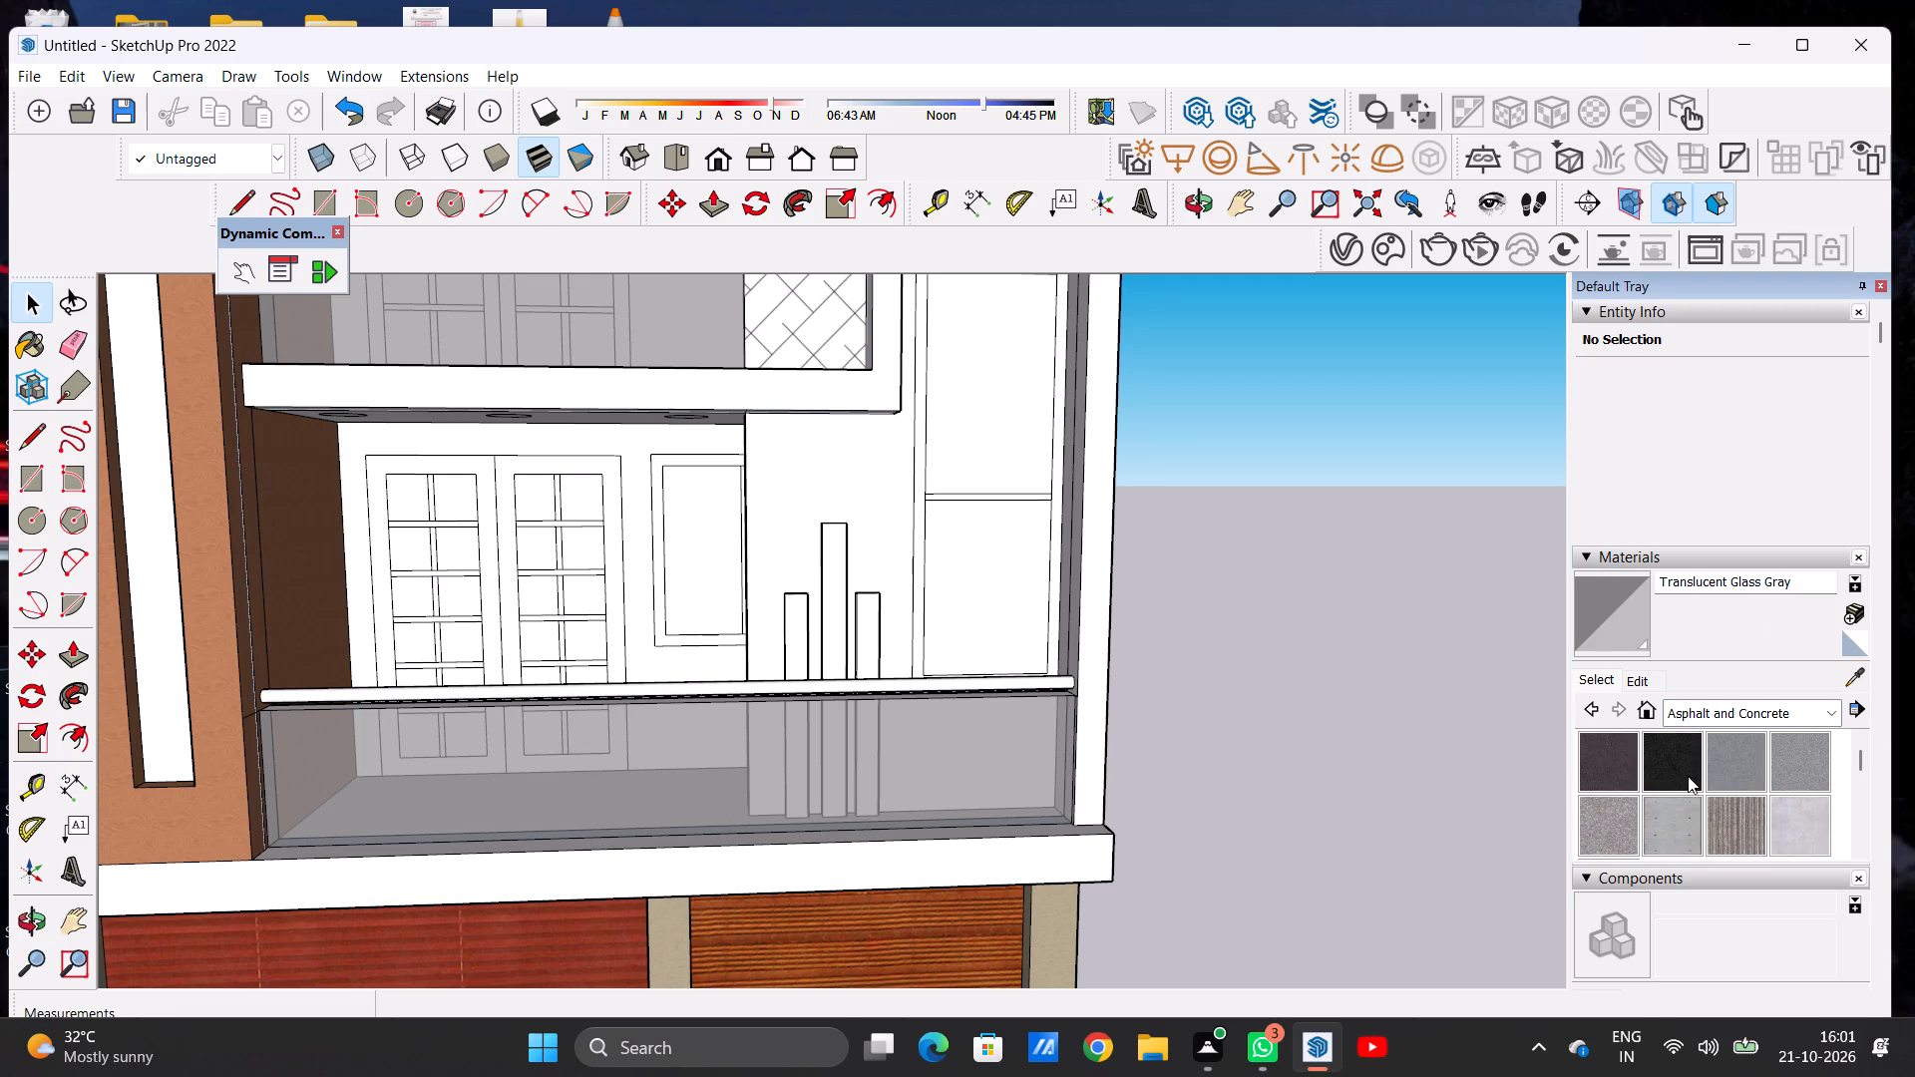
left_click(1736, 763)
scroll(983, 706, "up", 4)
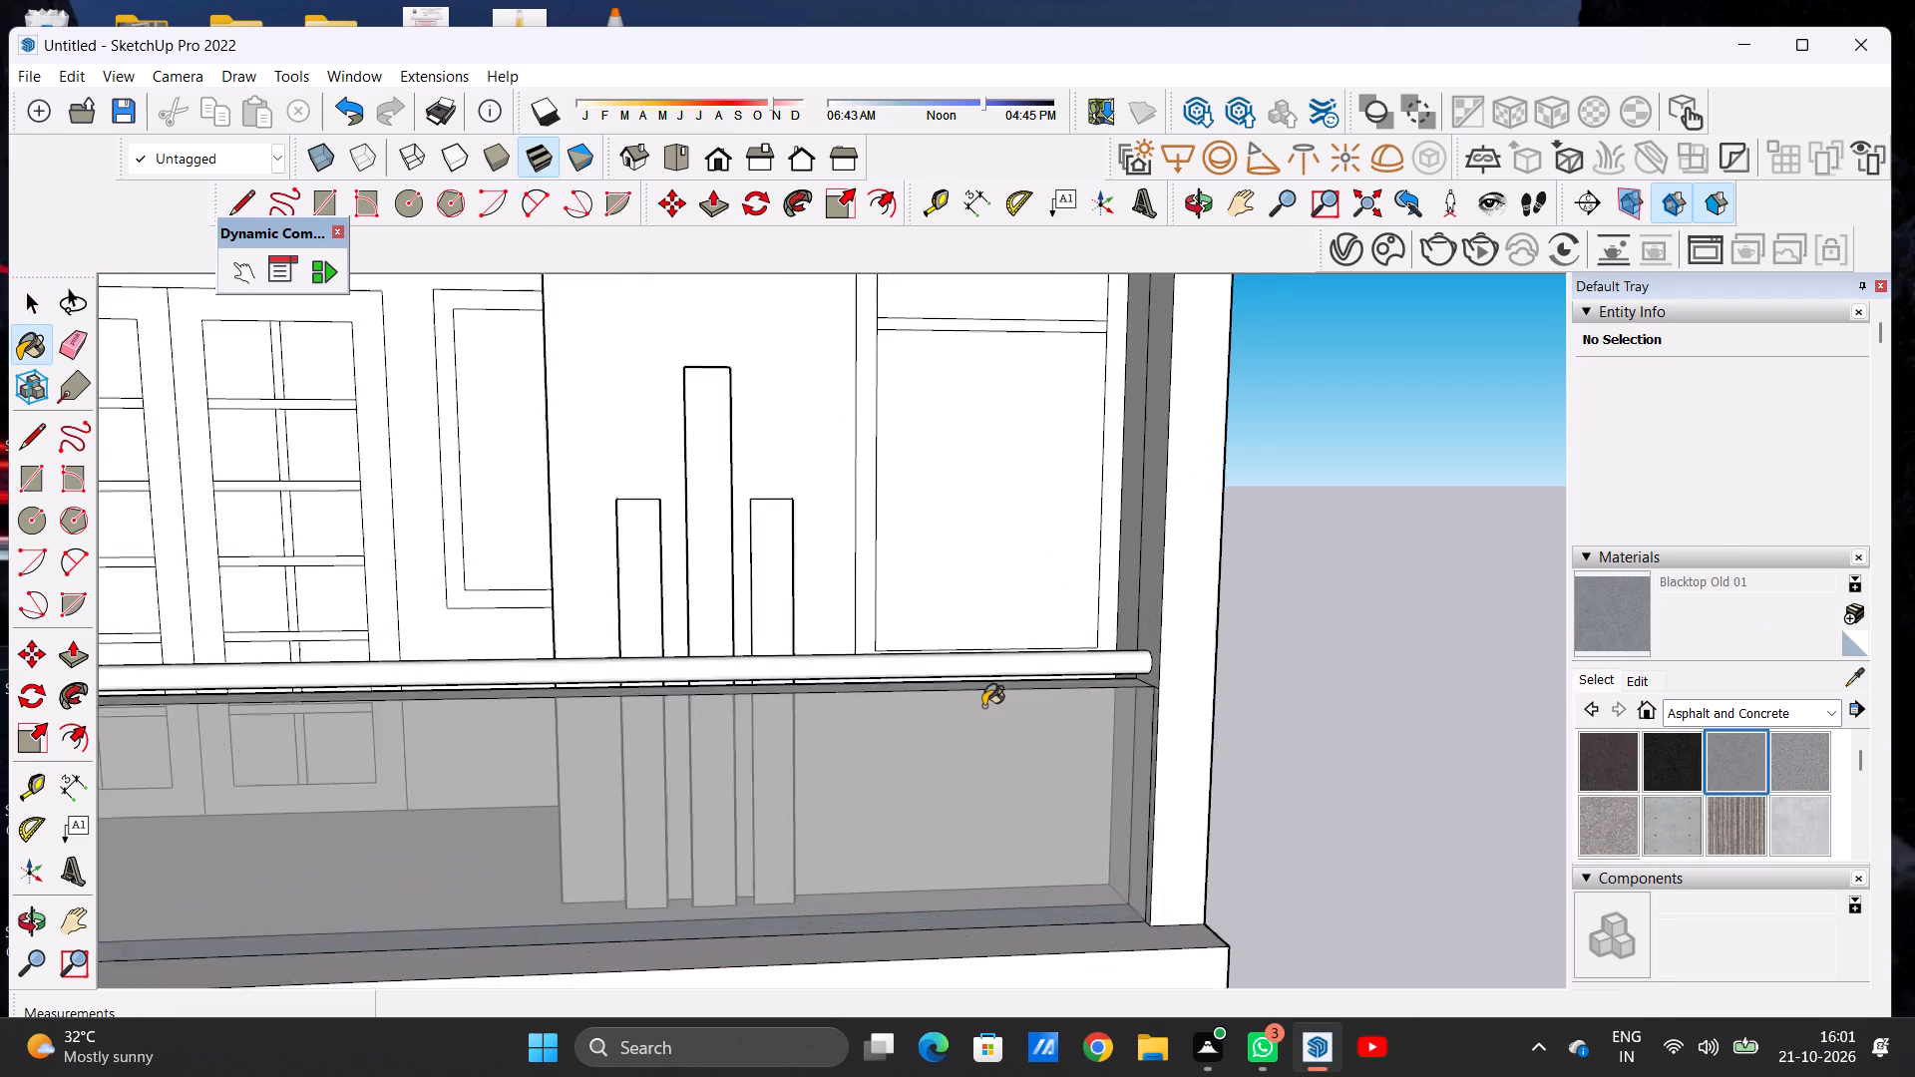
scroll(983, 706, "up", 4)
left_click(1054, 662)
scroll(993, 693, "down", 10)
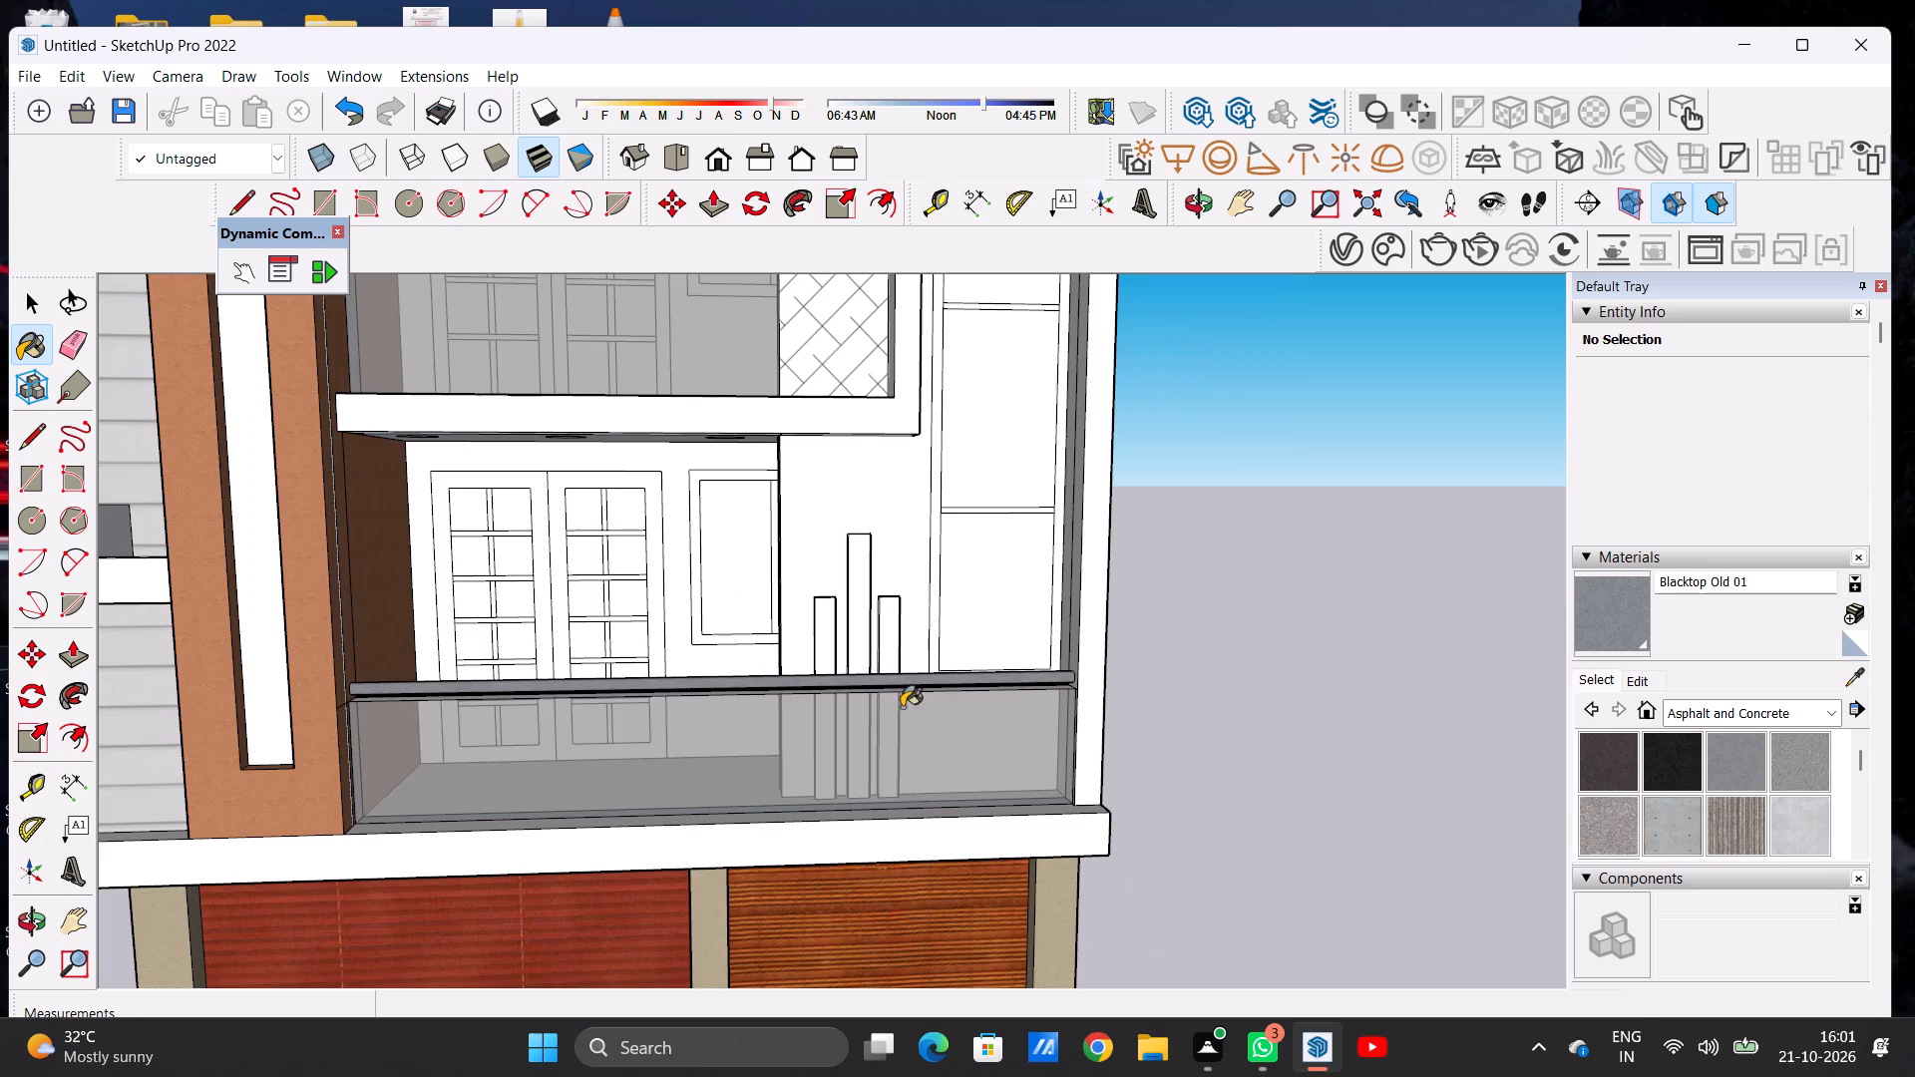
Repaint the lower balcony's handrail with Terrazzo Light Blue from Synthetic Surfaces.
scroll(902, 707, "down", 4)
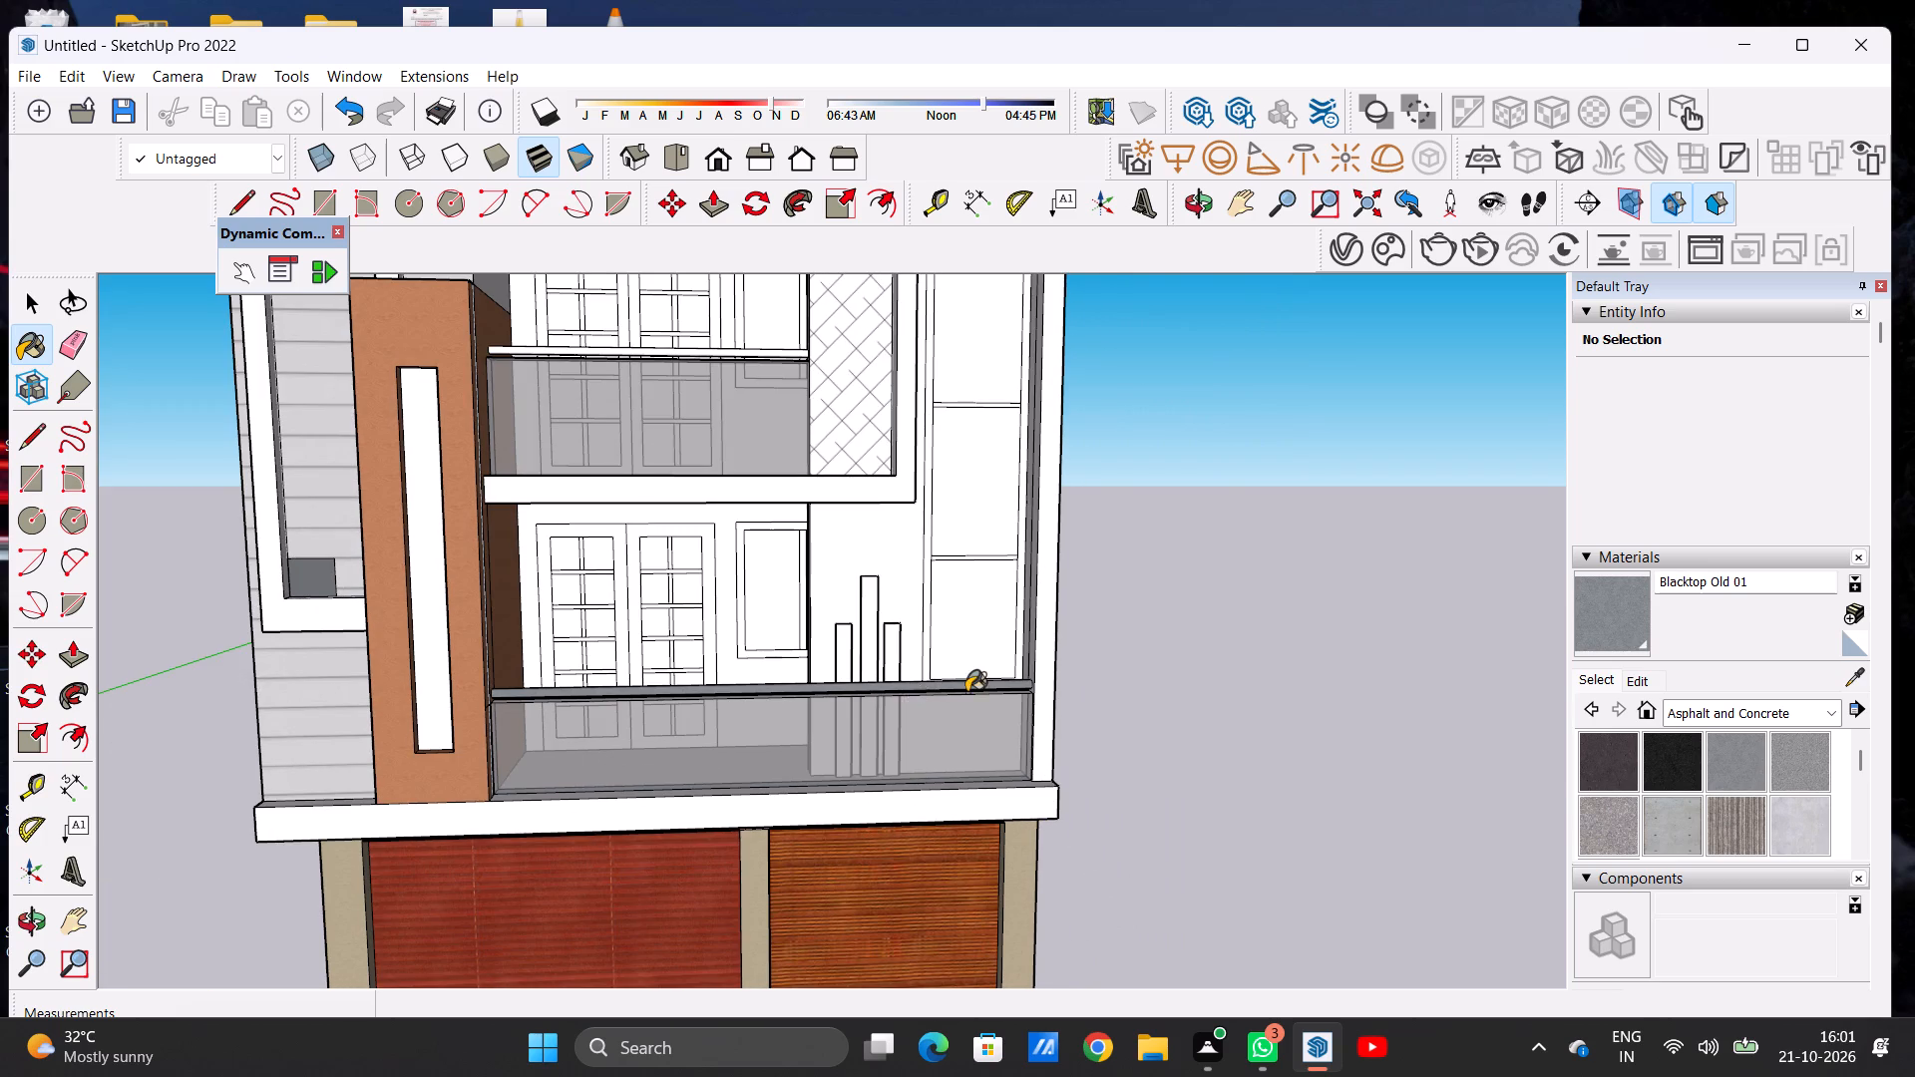
scroll(966, 692, "up", 12)
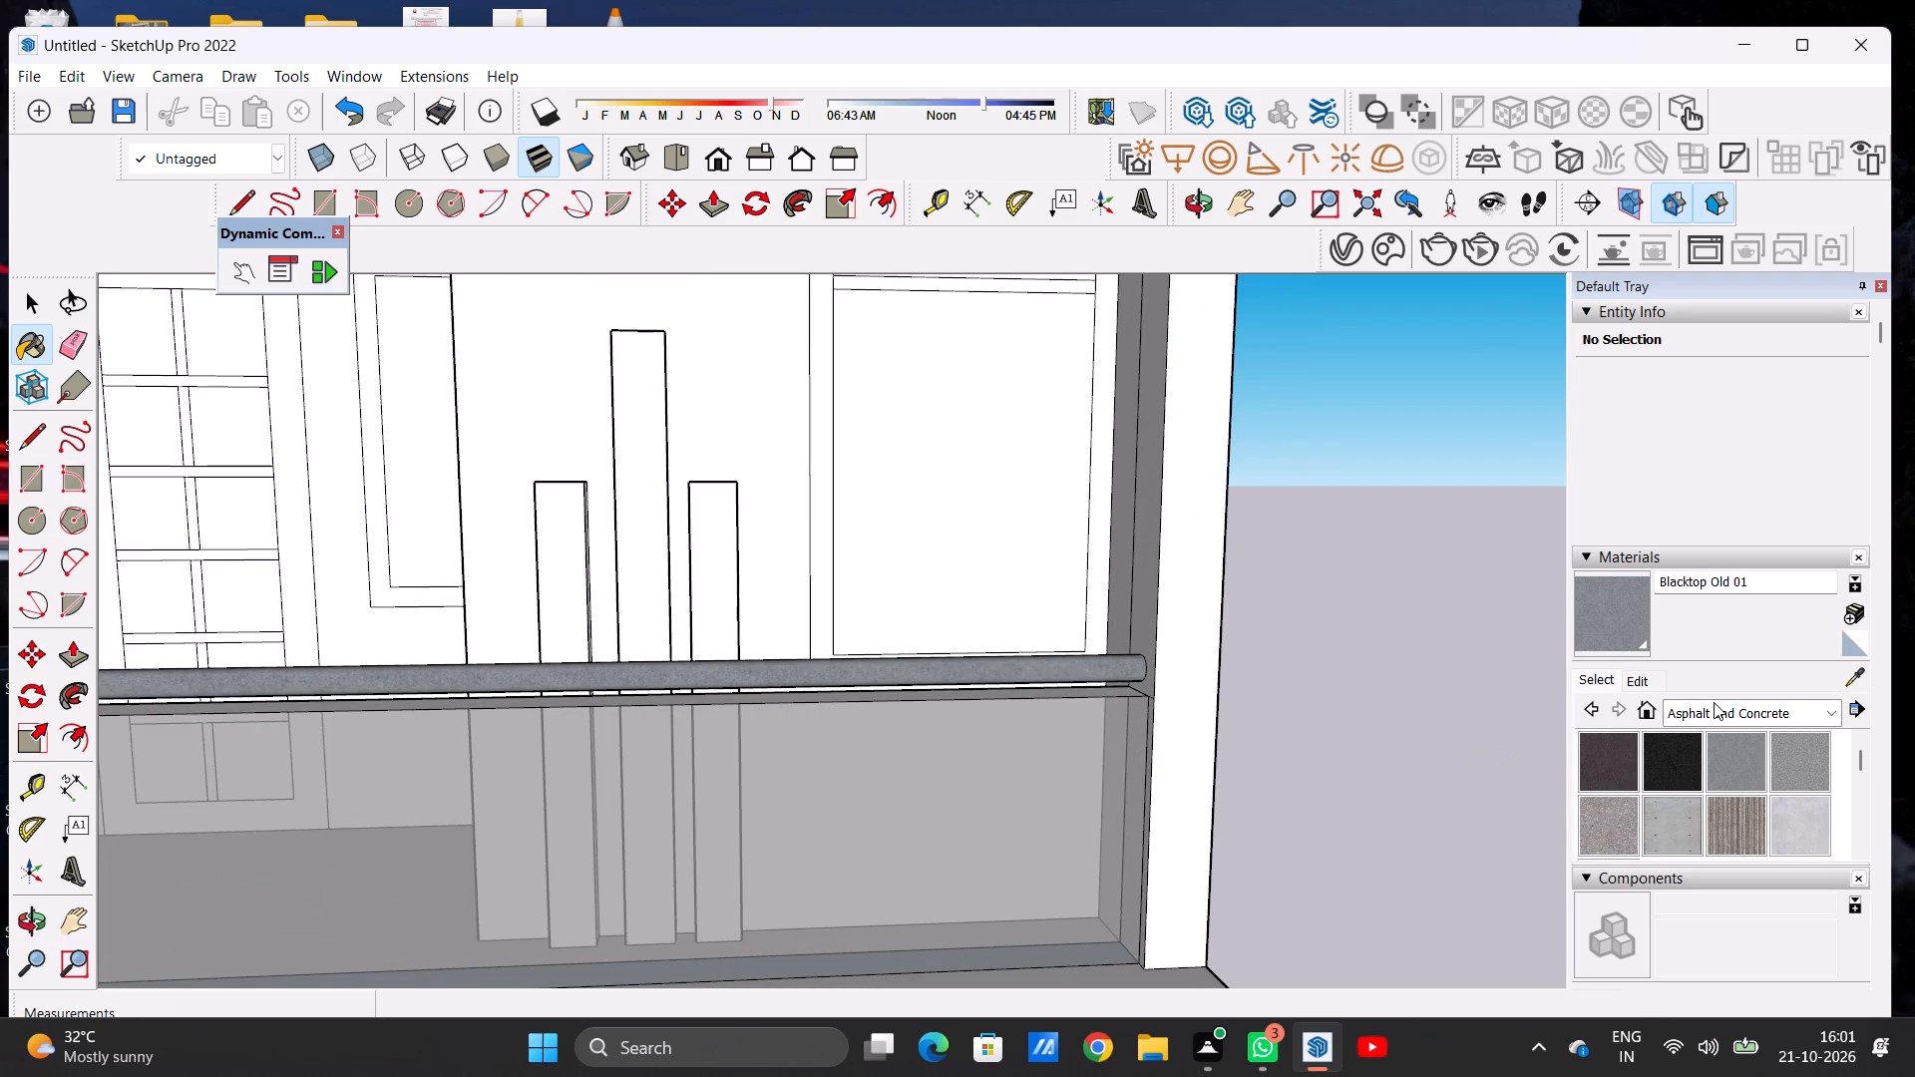
left_click(1696, 717)
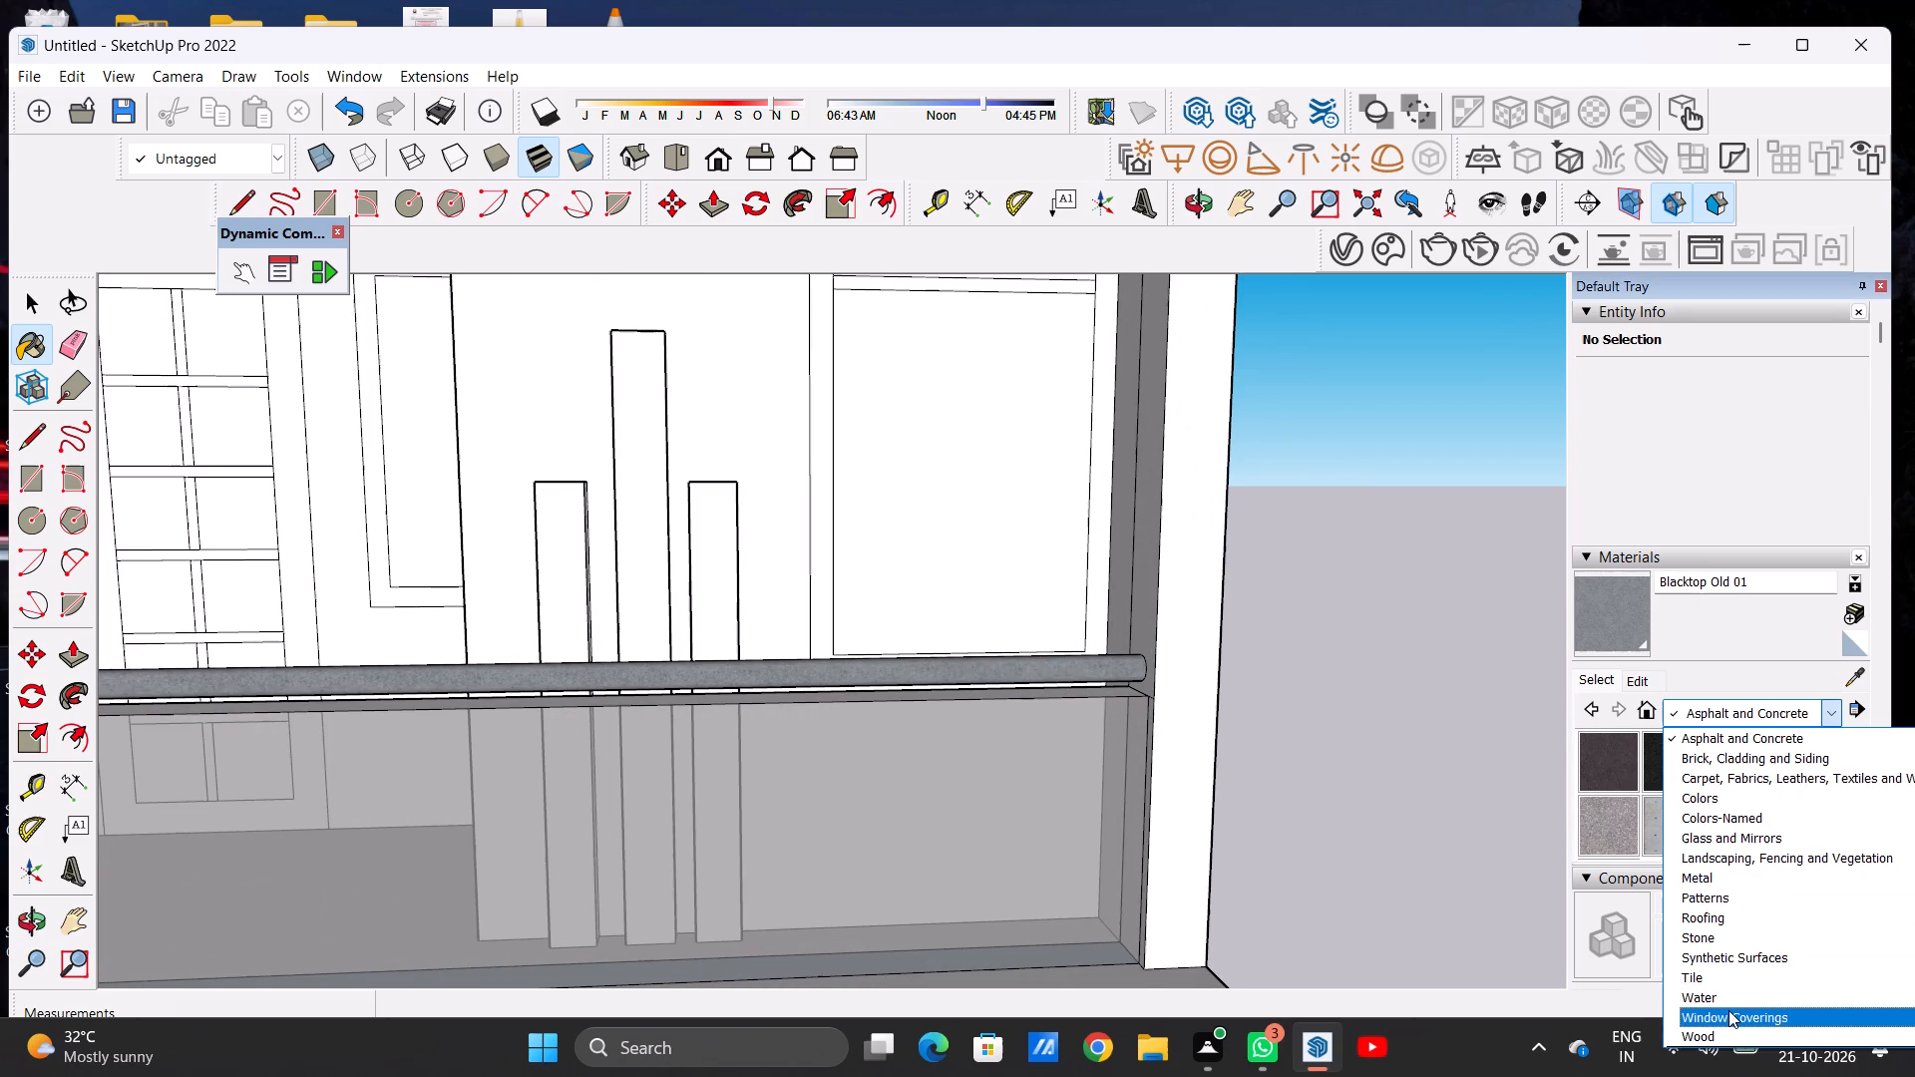
left_click(1728, 954)
scroll(1591, 790, "down", 3)
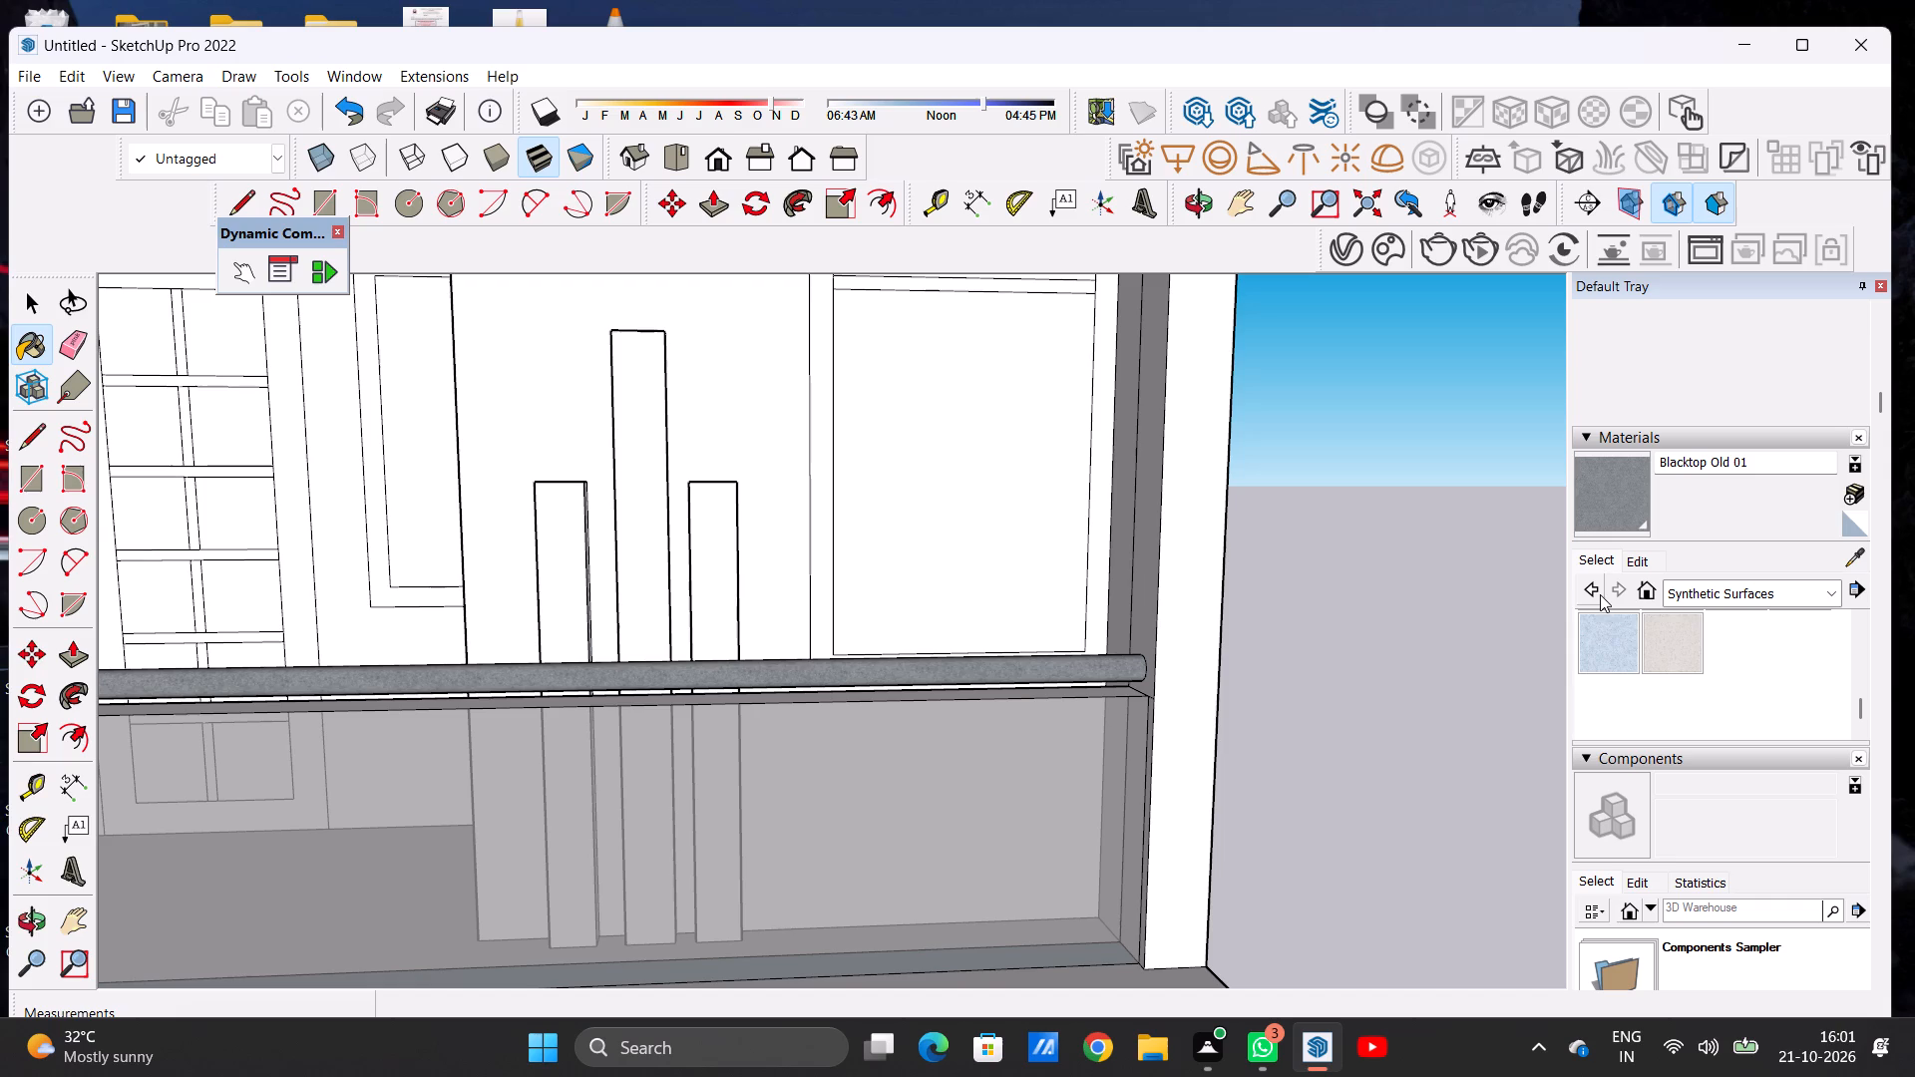
left_click(1602, 632)
scroll(1068, 678, "up", 6)
left_click(1093, 666)
scroll(1097, 708, "down", 7)
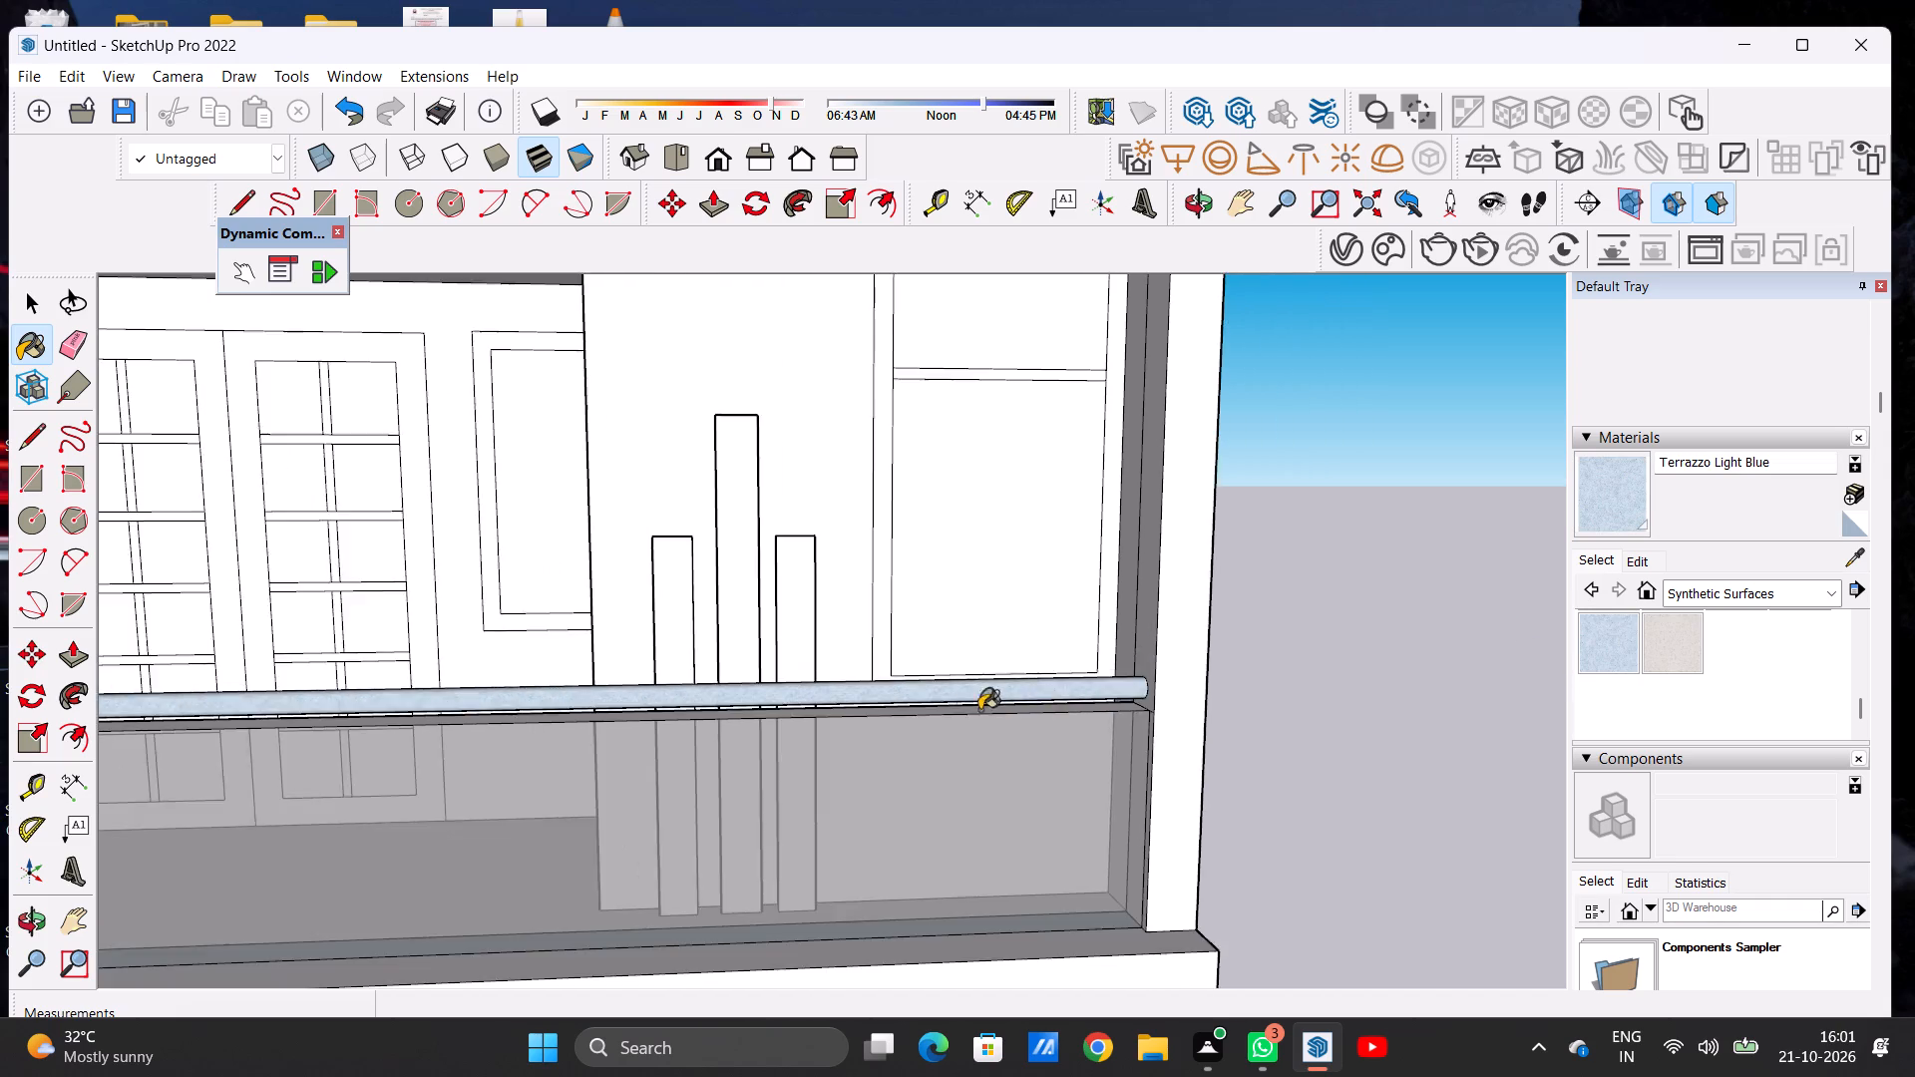
Paint the middle balcony's handrail, beside the diagonal-pattern panel, with Terrazzo Light Blue.
scroll(979, 710, "down", 4)
scroll(954, 722, "up", 1)
scroll(954, 722, "down", 16)
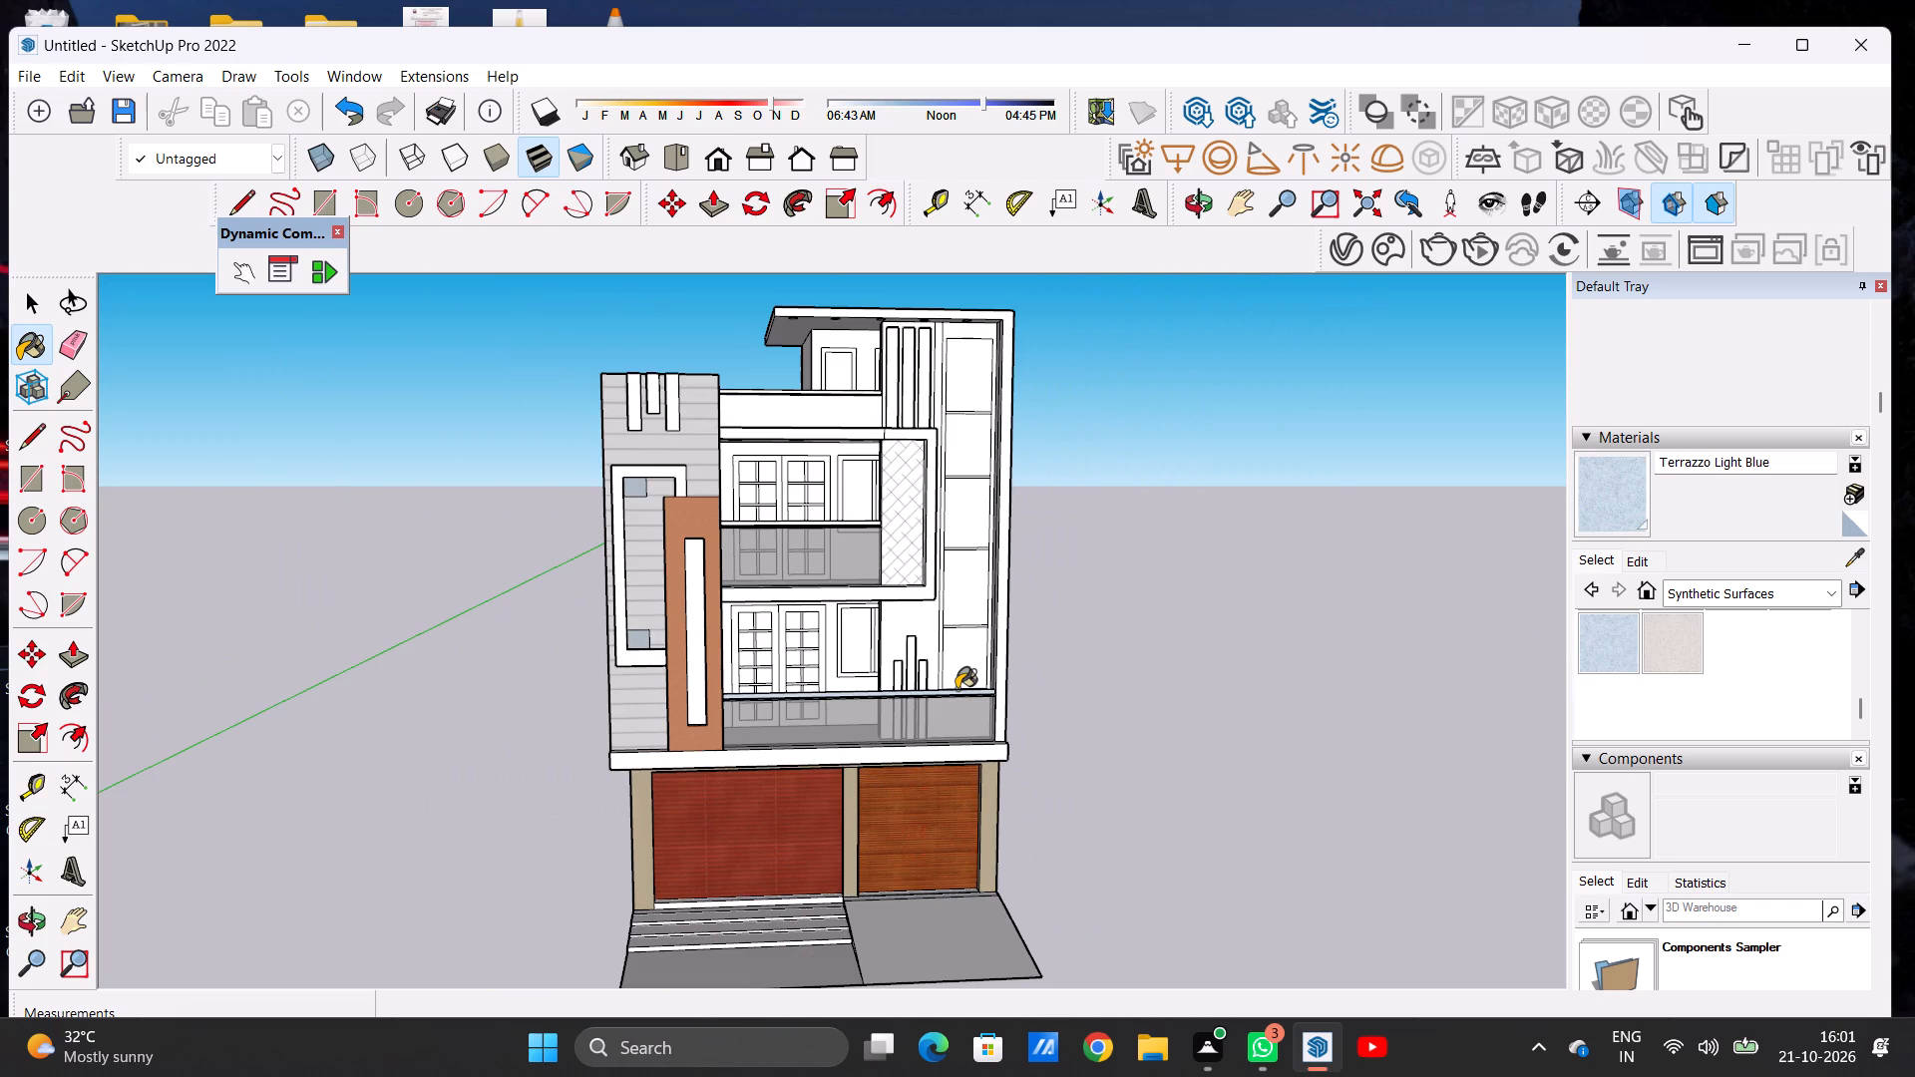
scroll(952, 690, "down", 2)
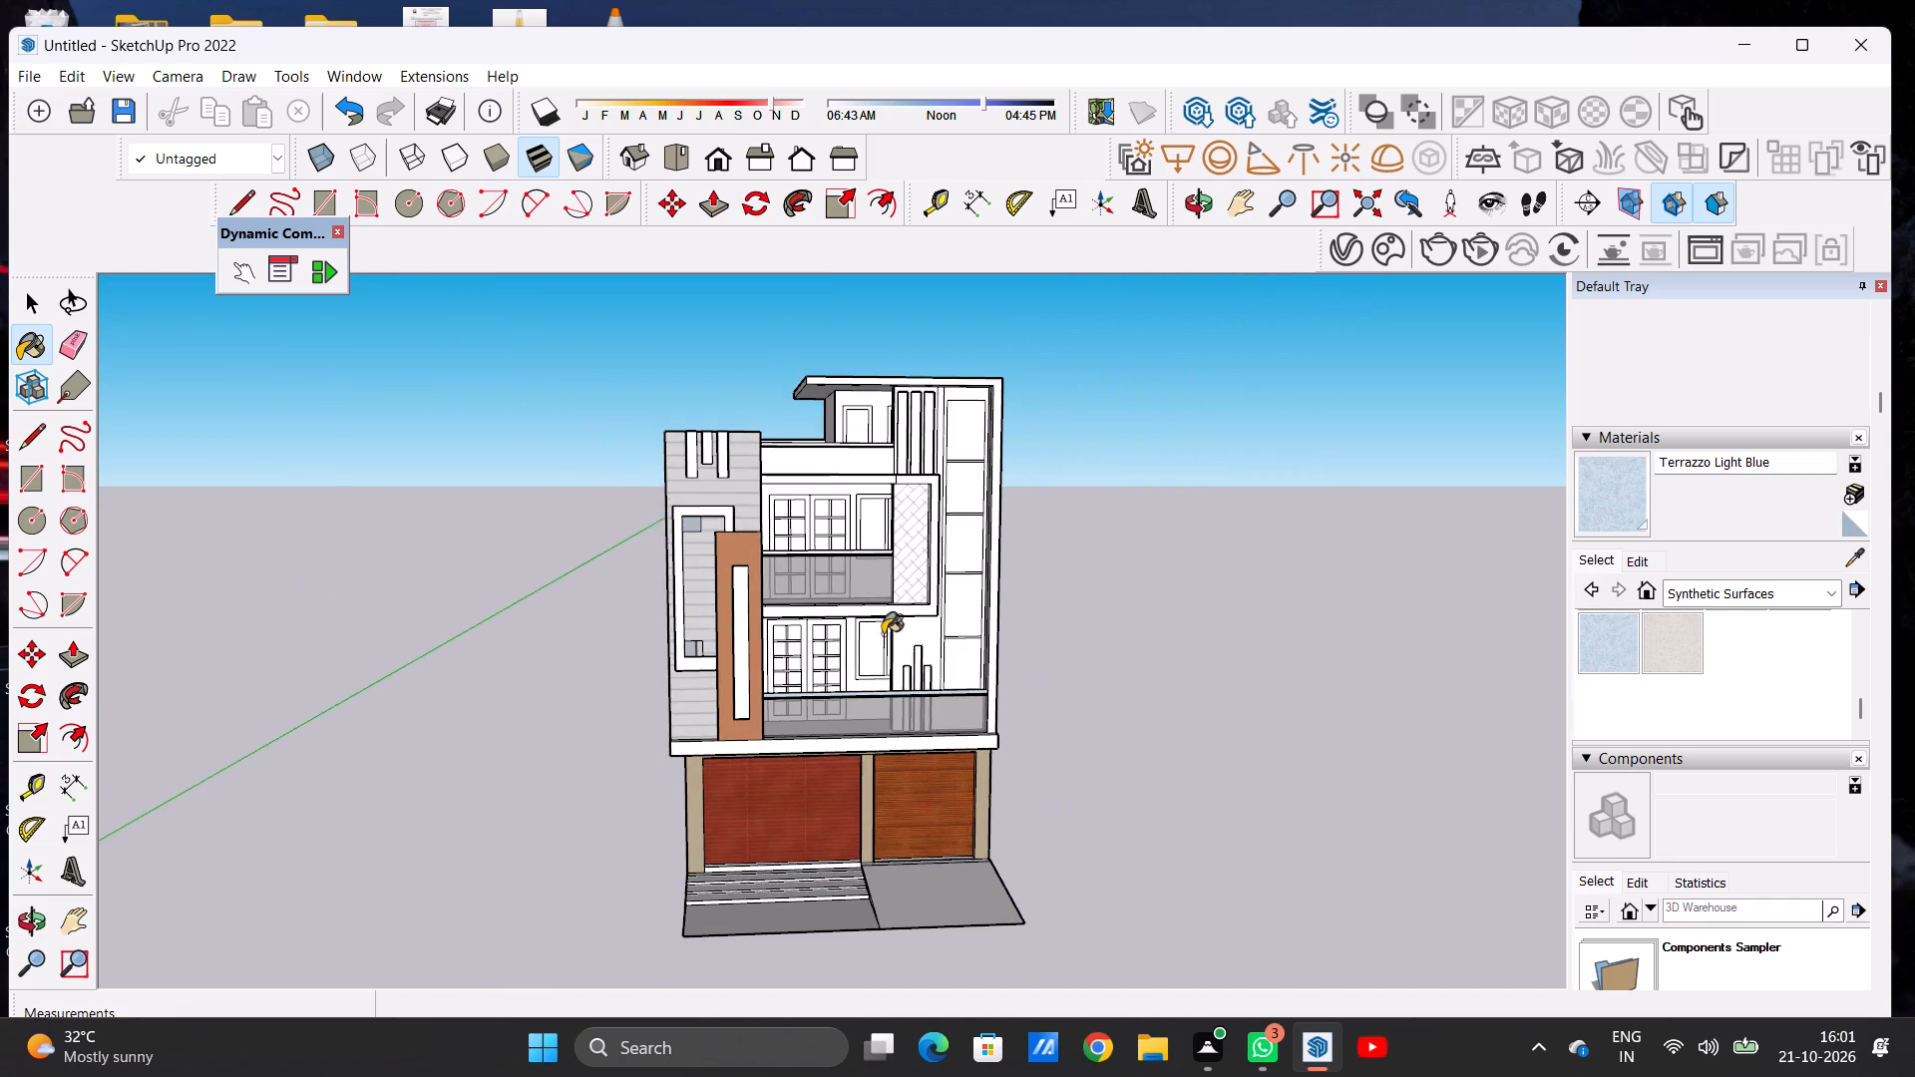
scroll(873, 608, "up", 7)
scroll(897, 494, "down", 1)
scroll(897, 490, "up", 14)
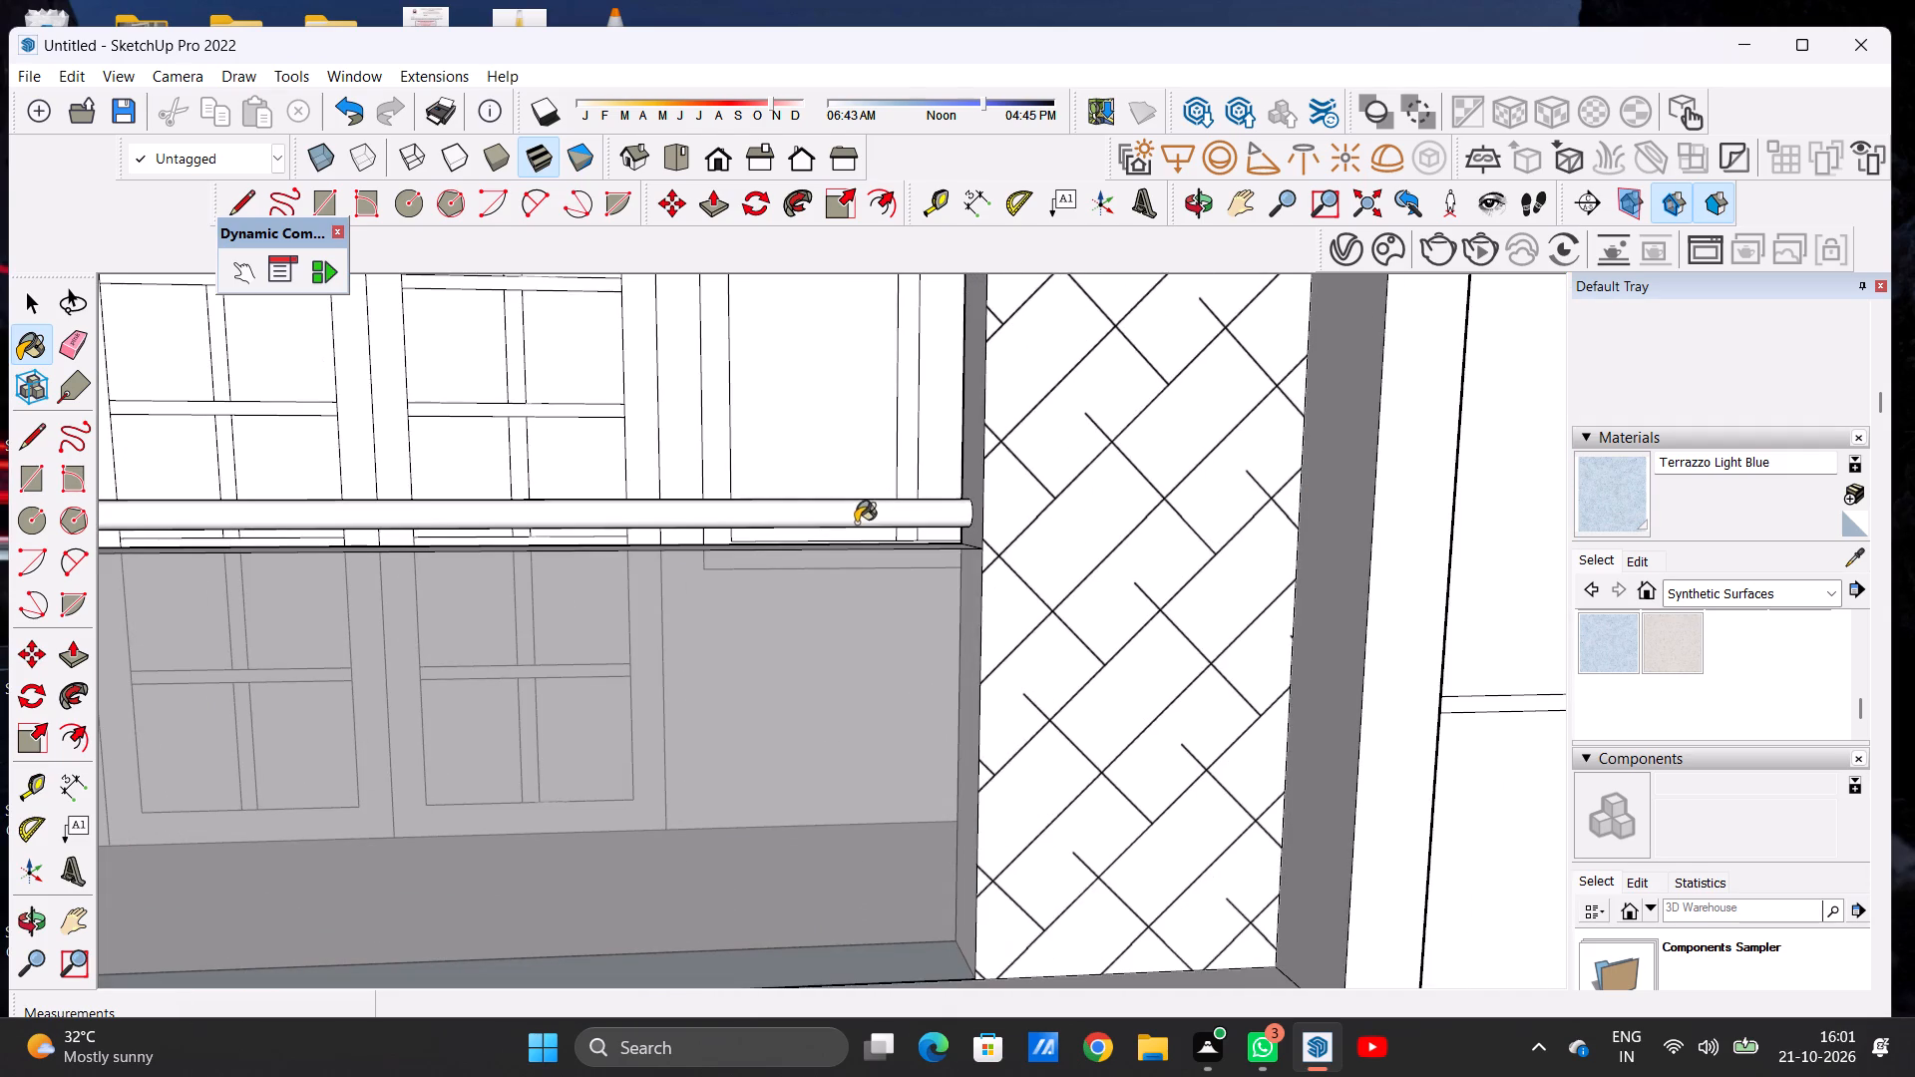
left_click(840, 508)
key("space")
Paint the handrail above the white top-floor terrace parapet with Terrazzo Tile Light from Synthetic Surfaces.
scroll(739, 720, "down", 5)
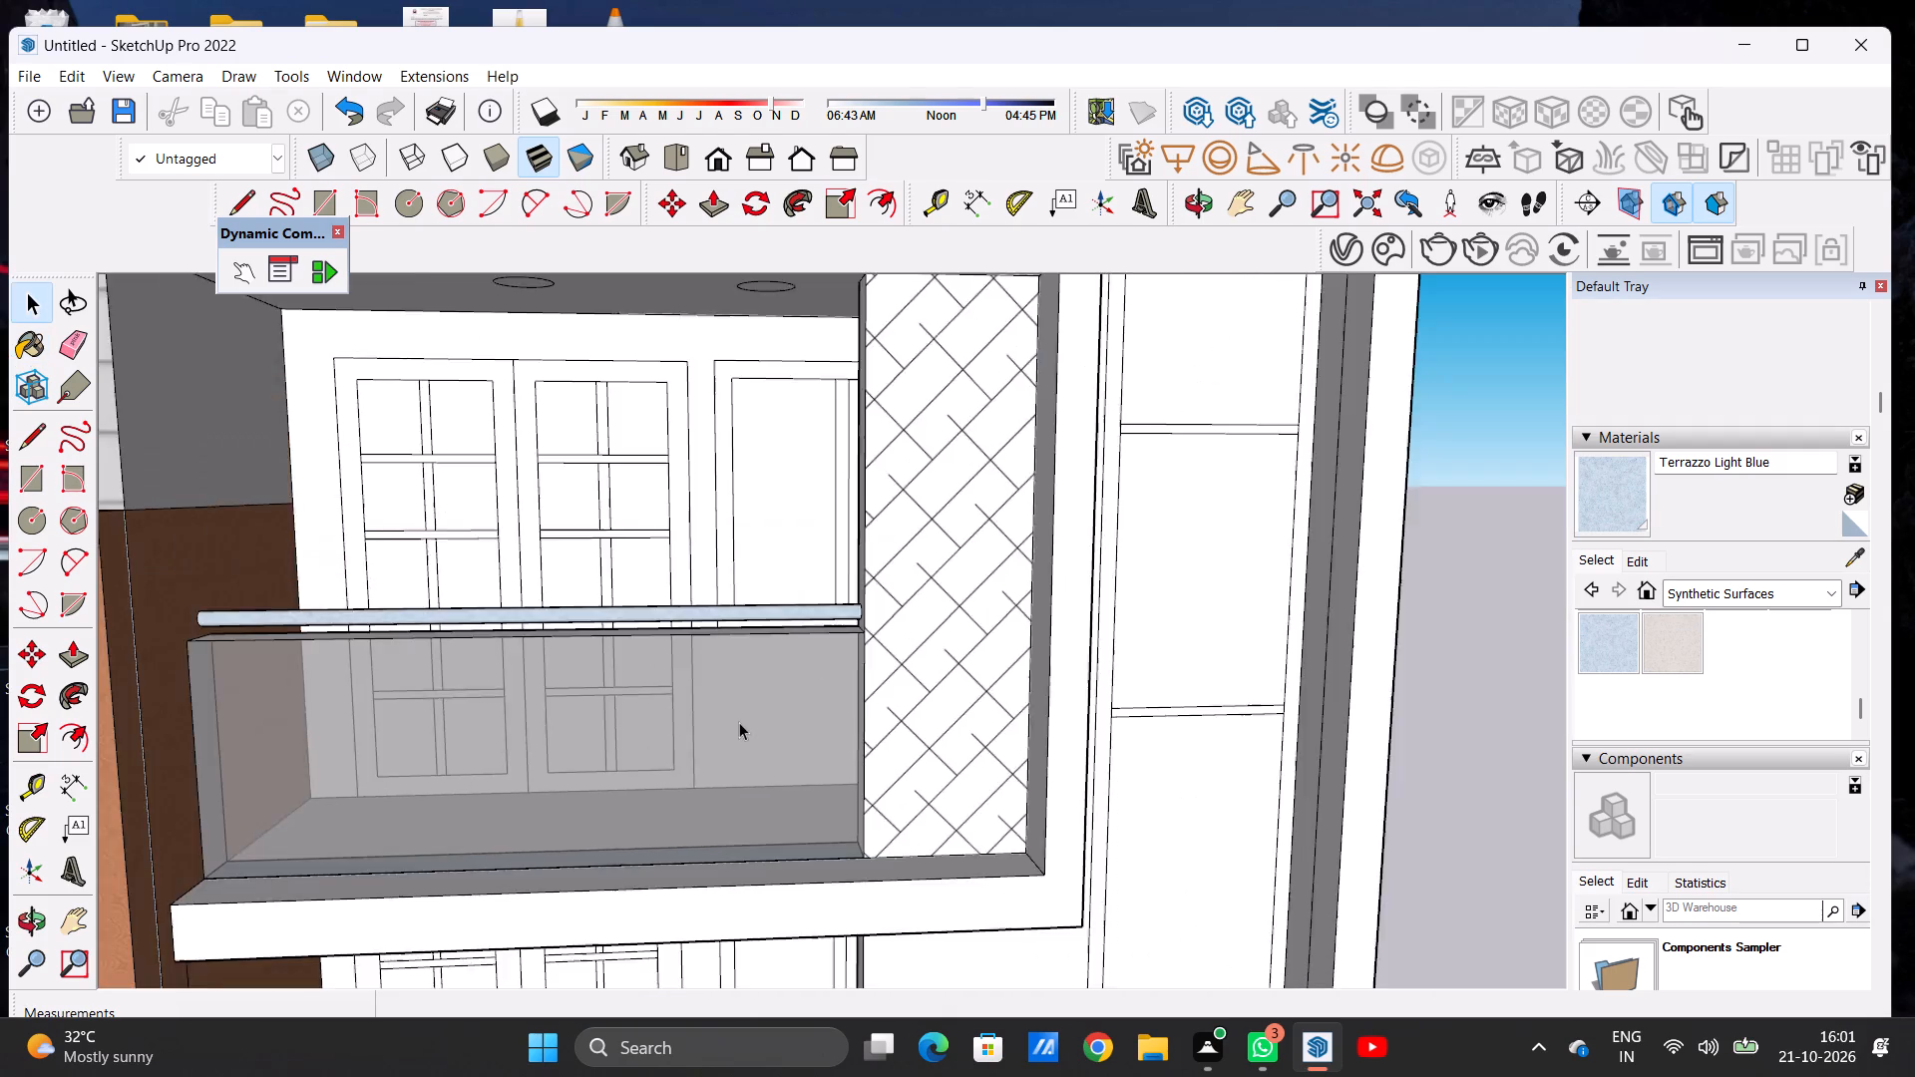
scroll(739, 722, "down", 19)
scroll(857, 562, "down", 3)
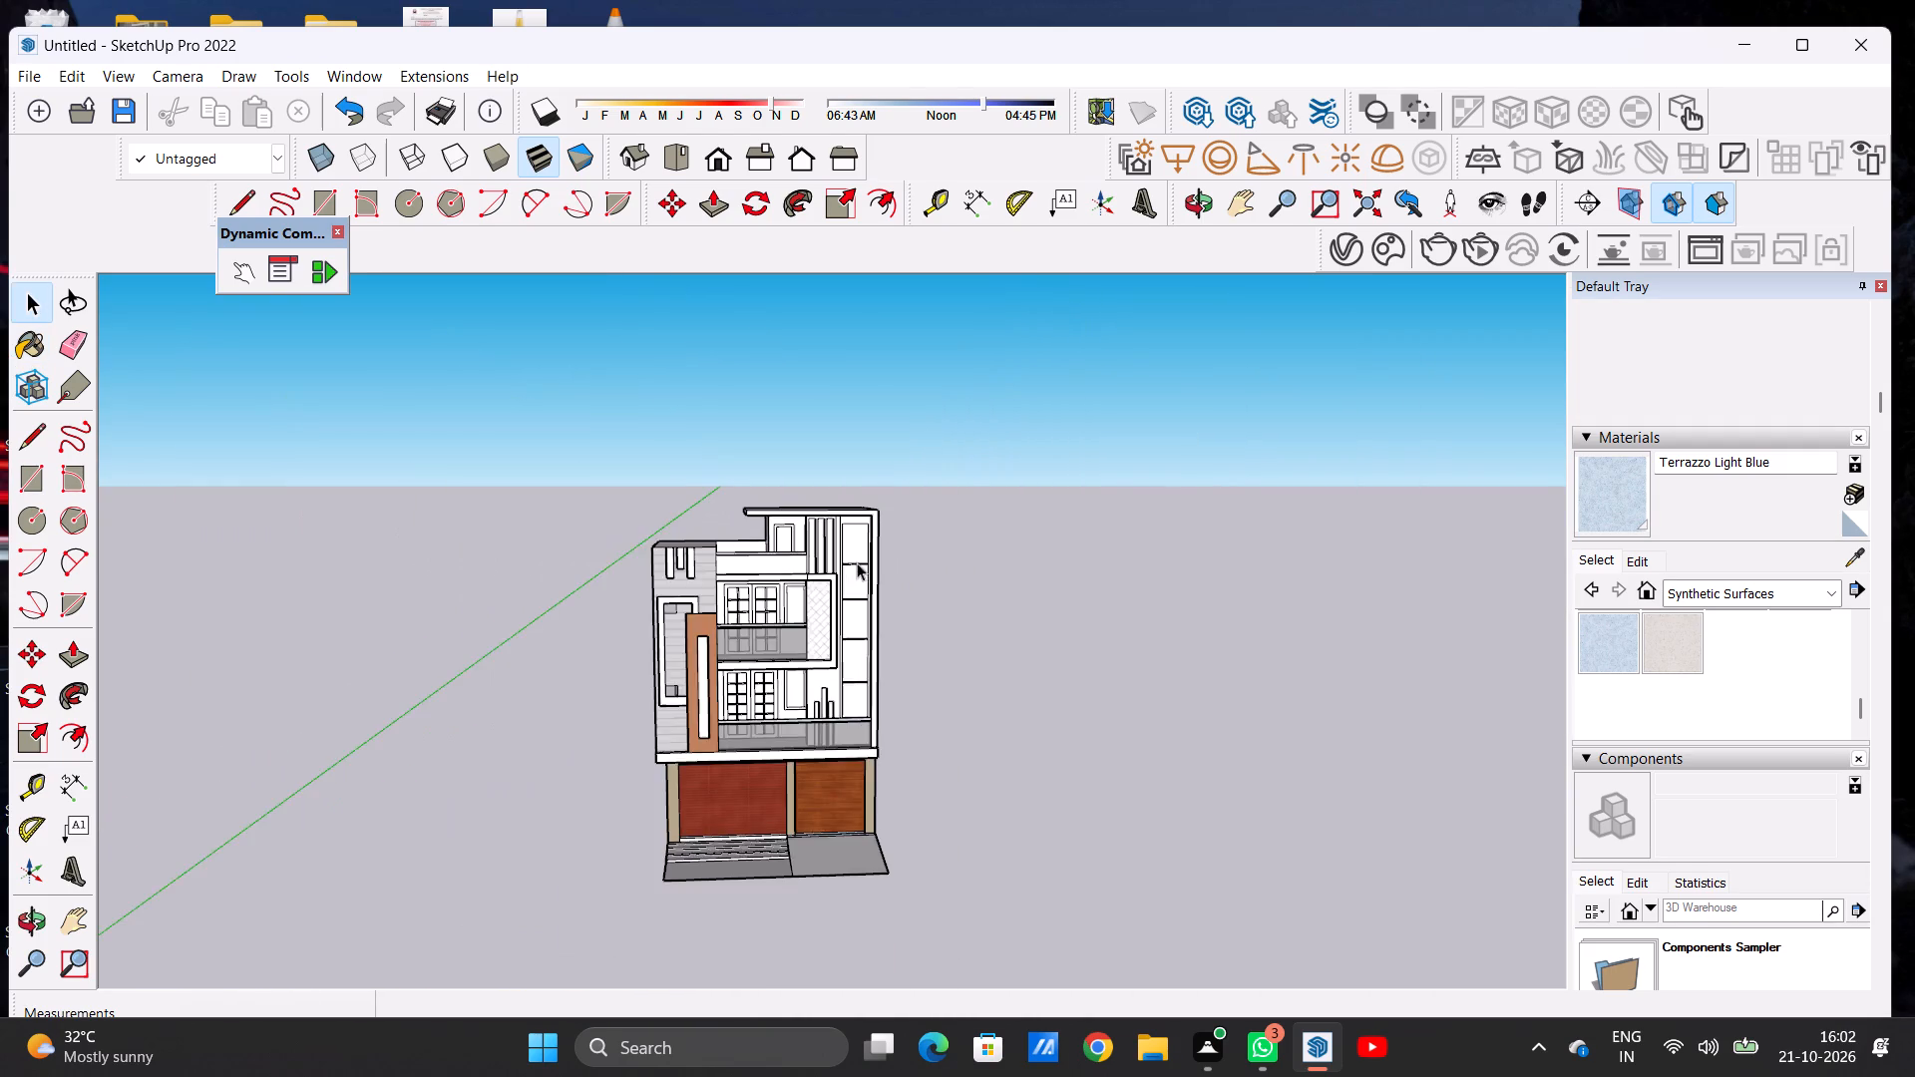
scroll(857, 562, "down", 3)
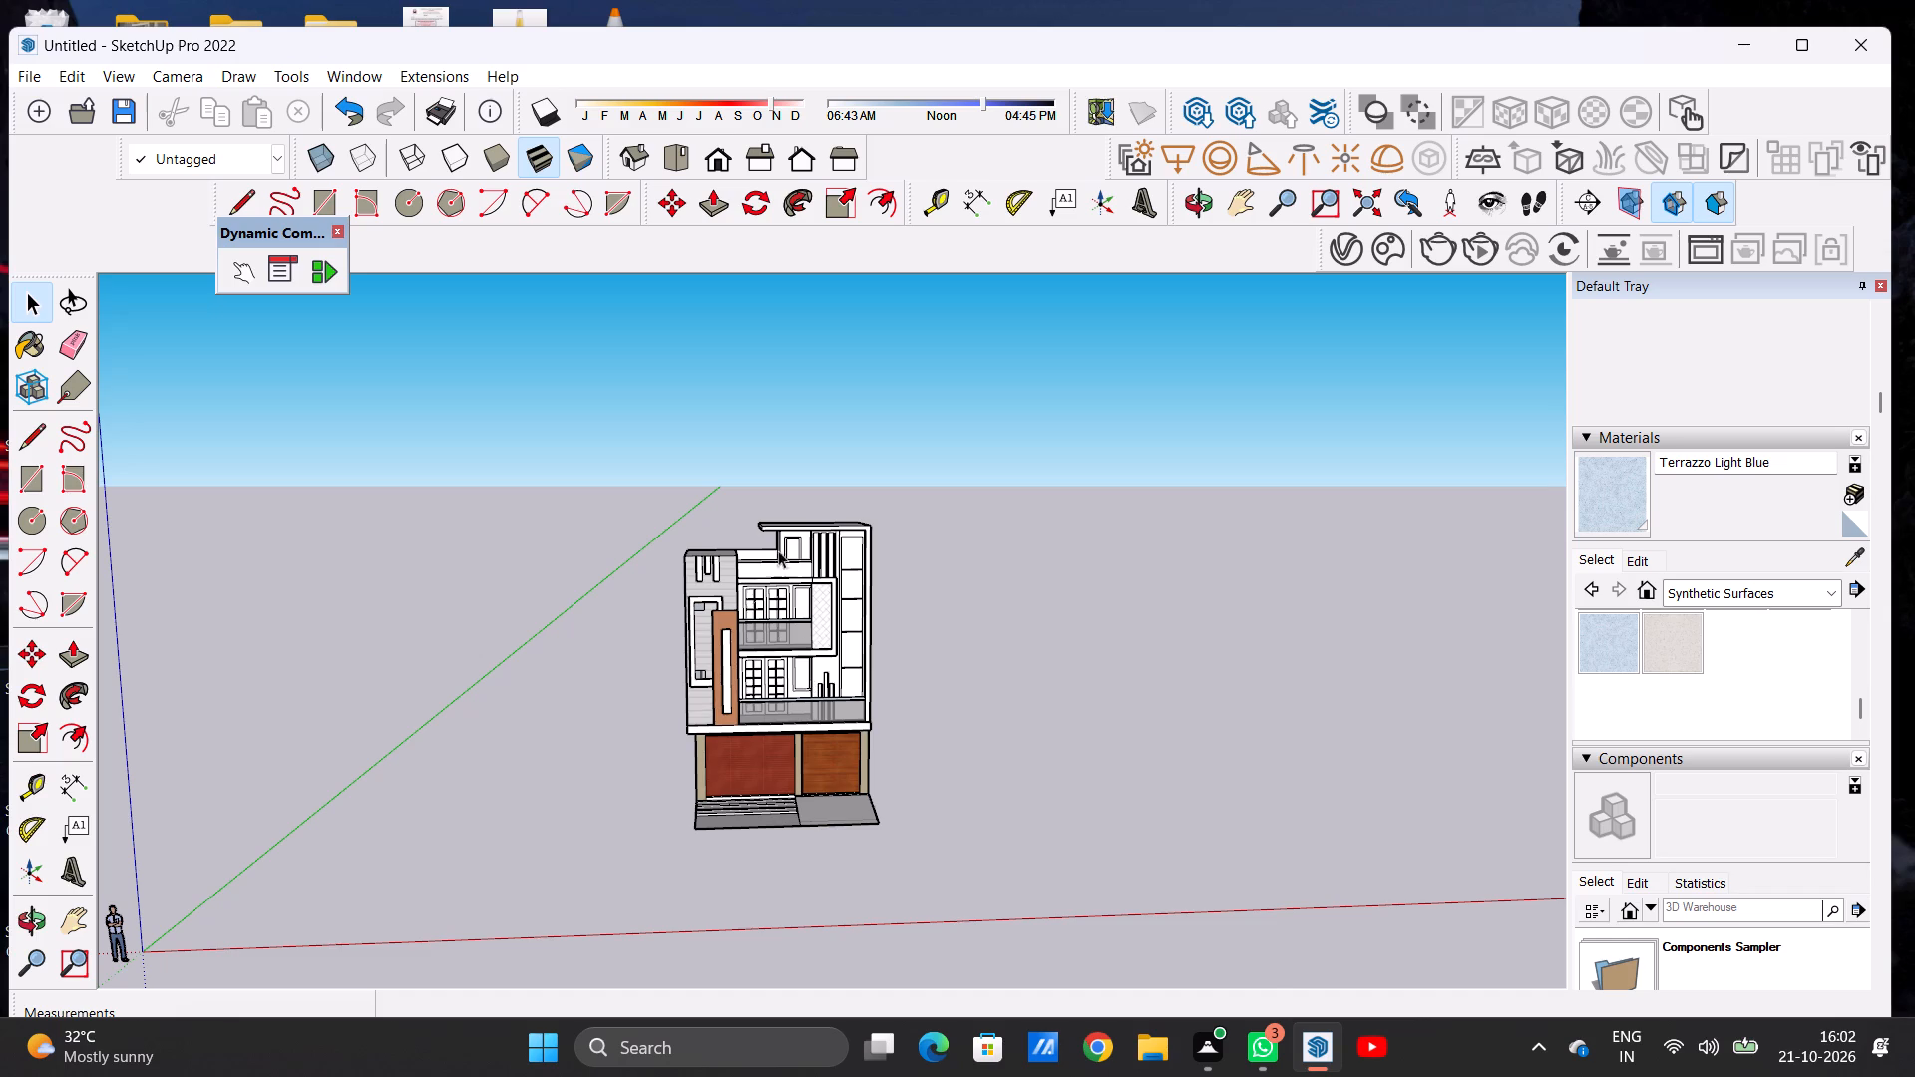
scroll(776, 542, "up", 16)
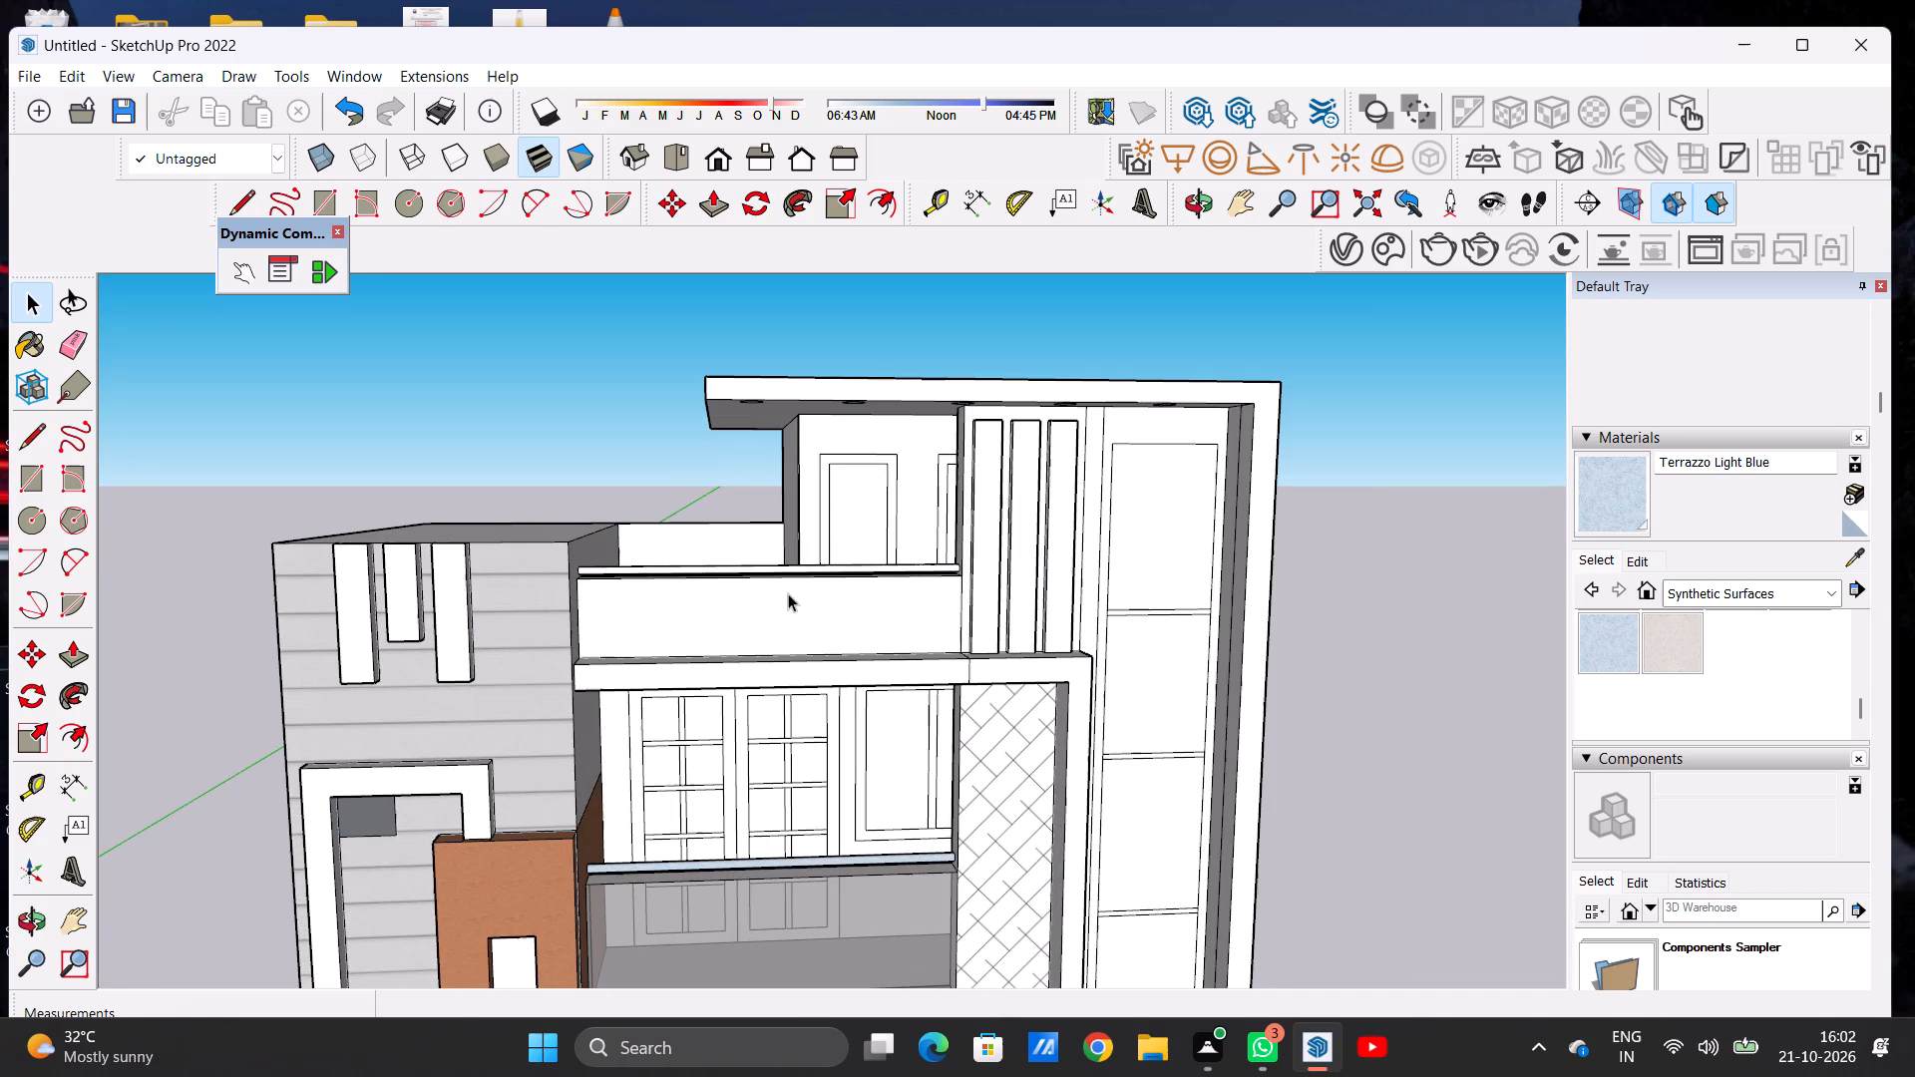
scroll(788, 593, "down", 3)
scroll(788, 593, "up", 4)
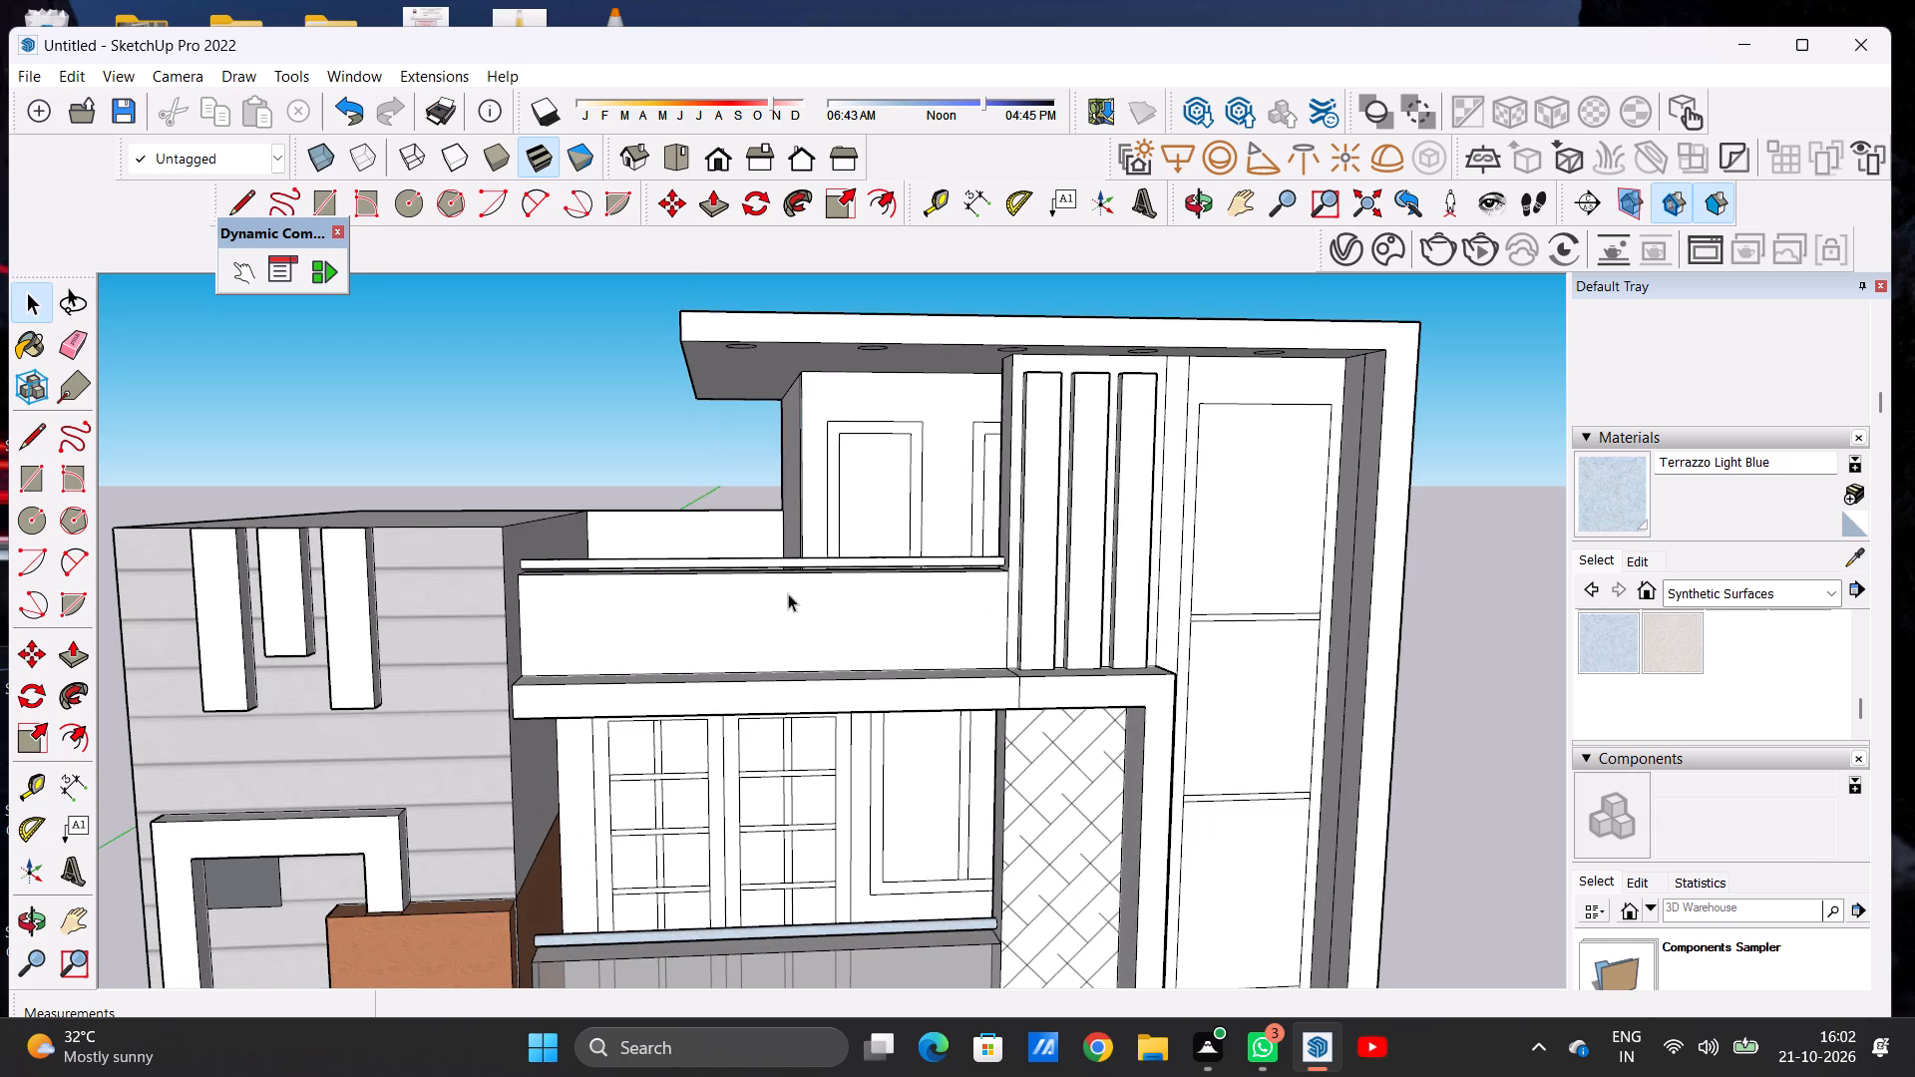
scroll(784, 591, "down", 3)
scroll(864, 619, "up", 5)
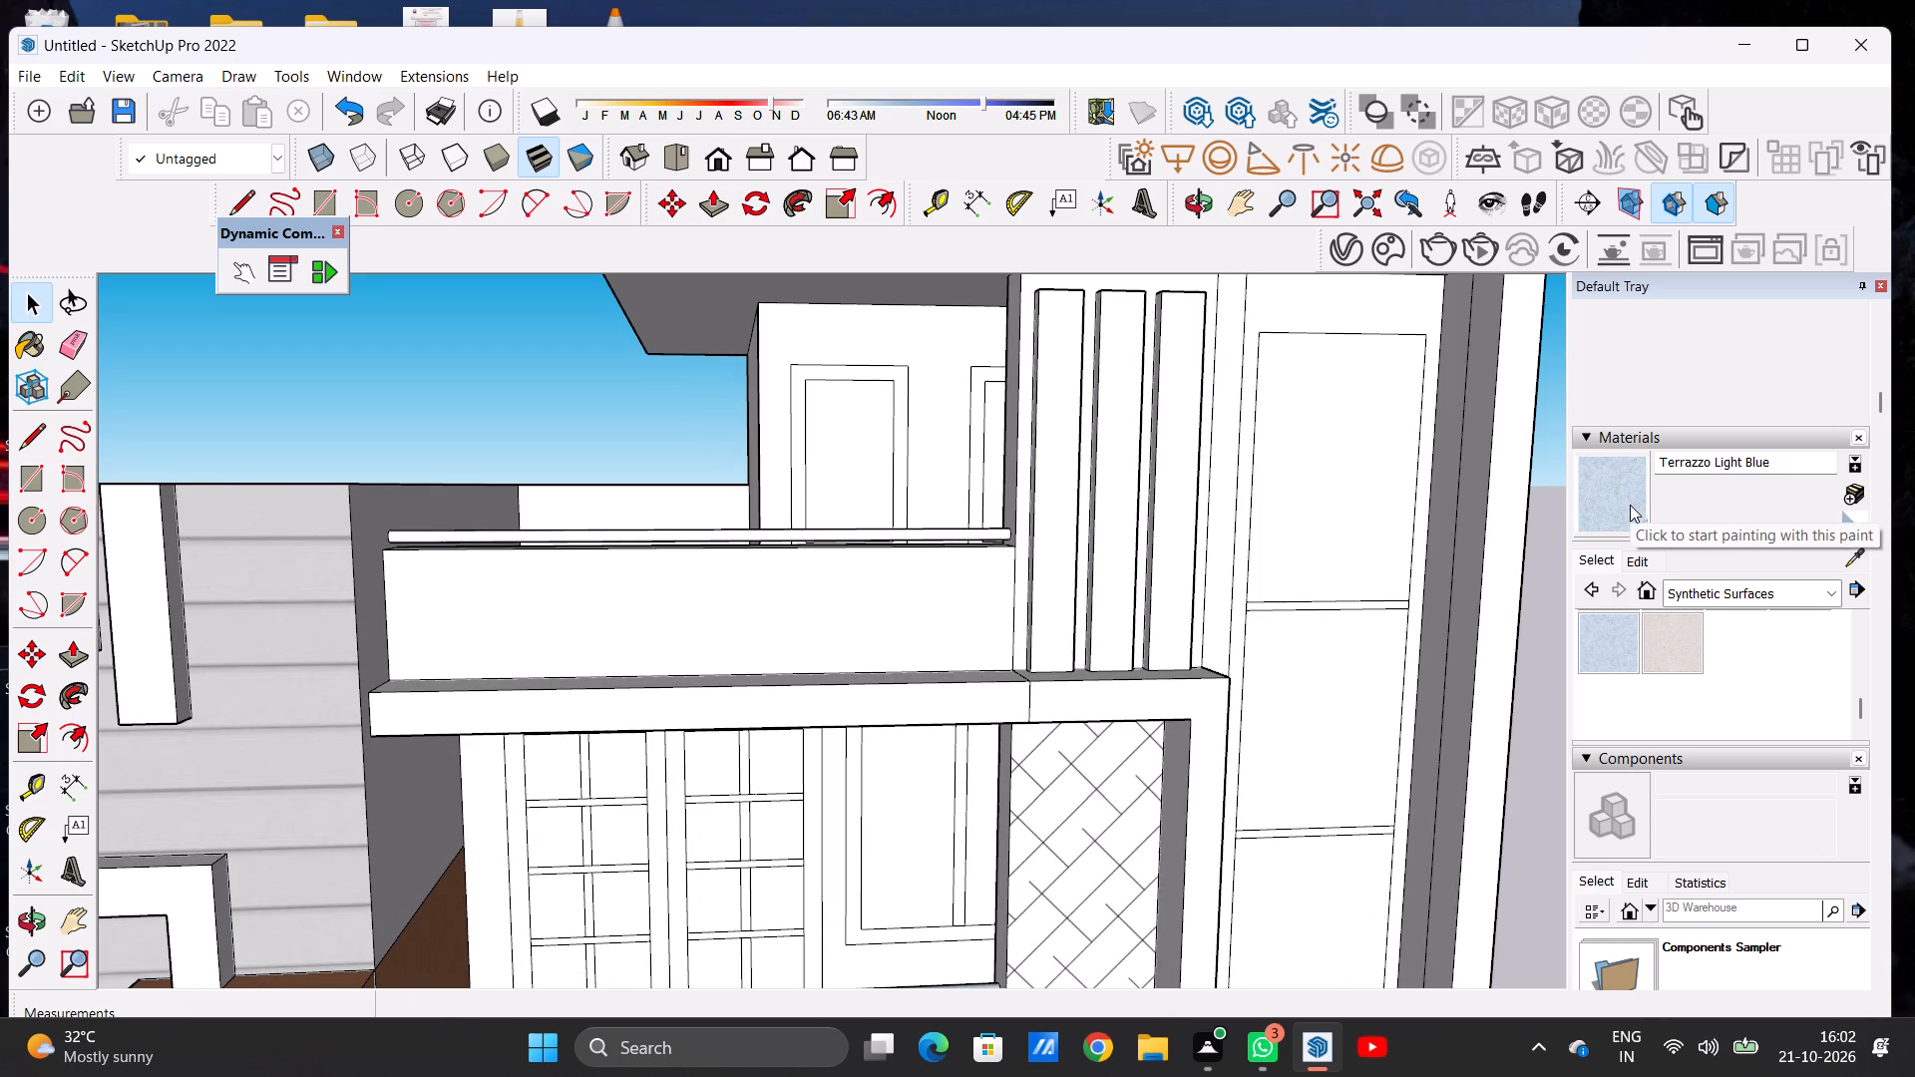
left_click(1666, 627)
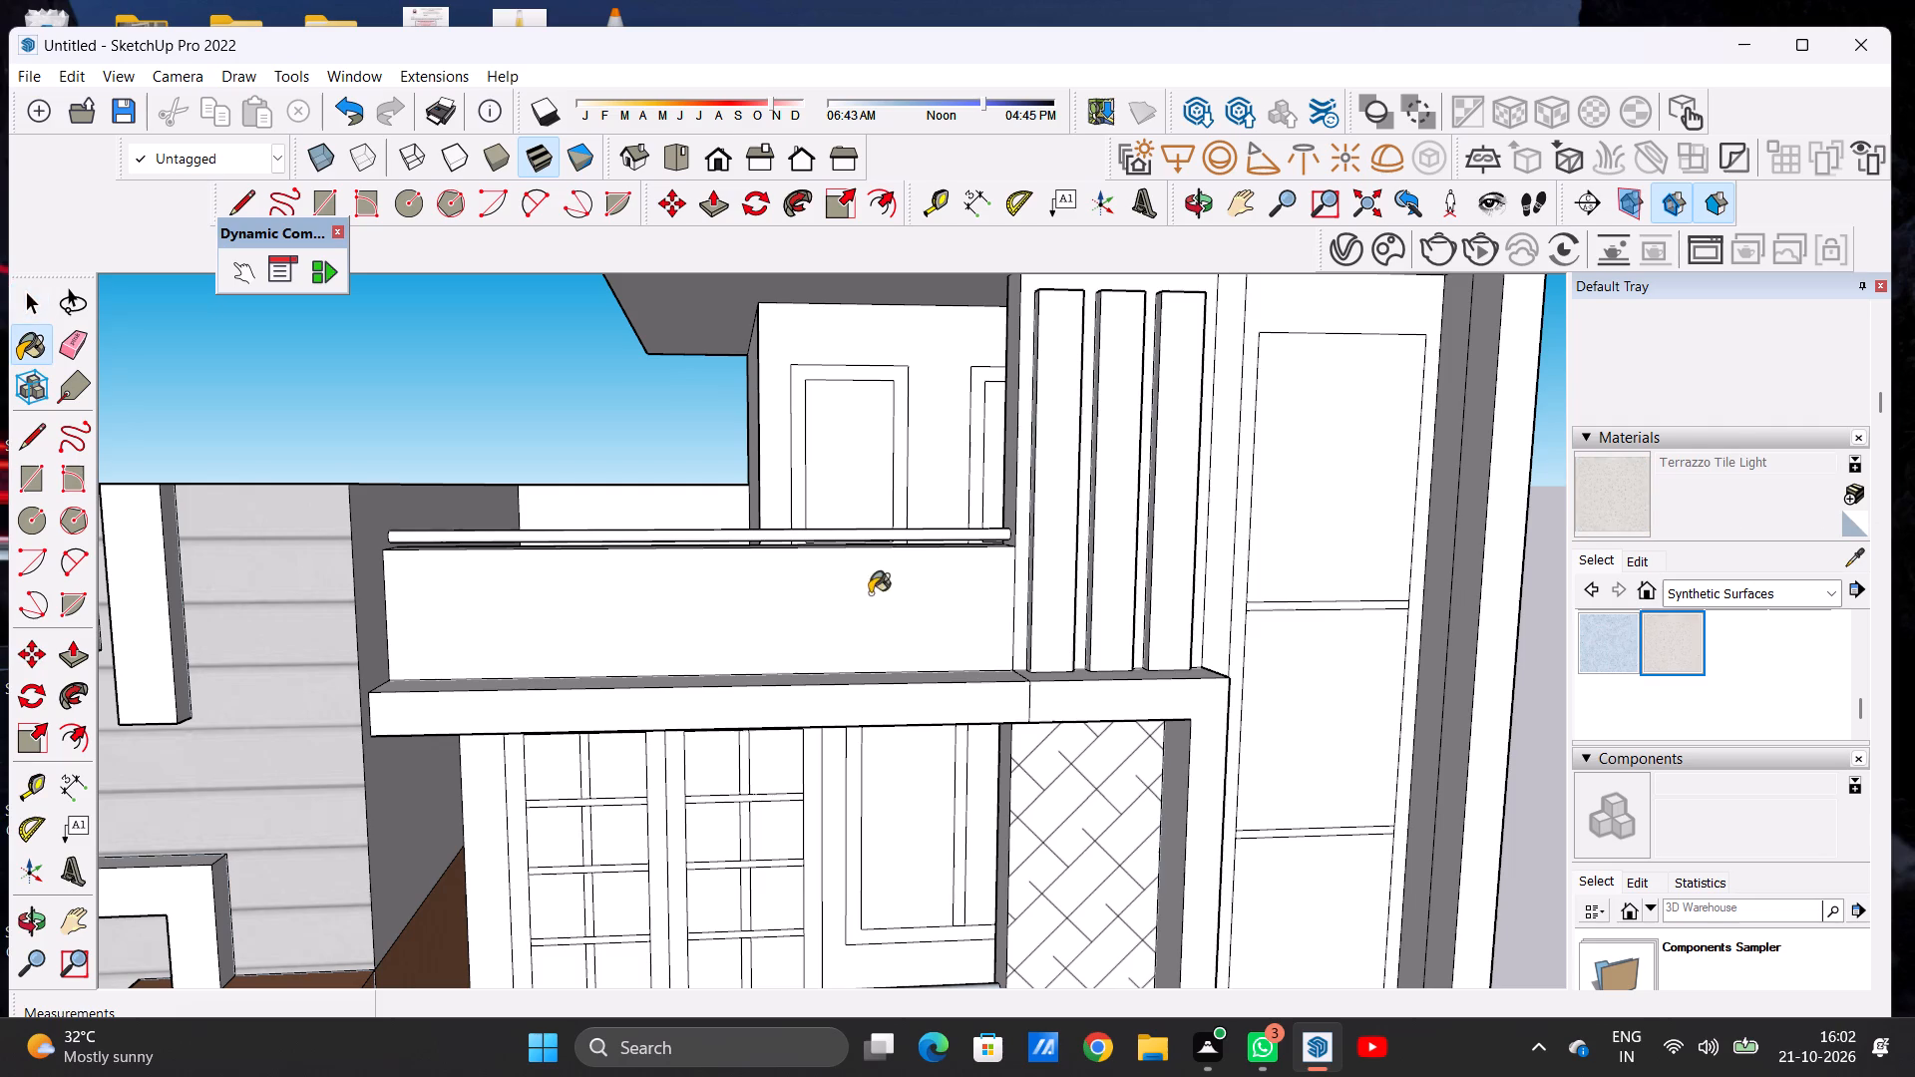
scroll(902, 560, "up", 6)
left_click(990, 504)
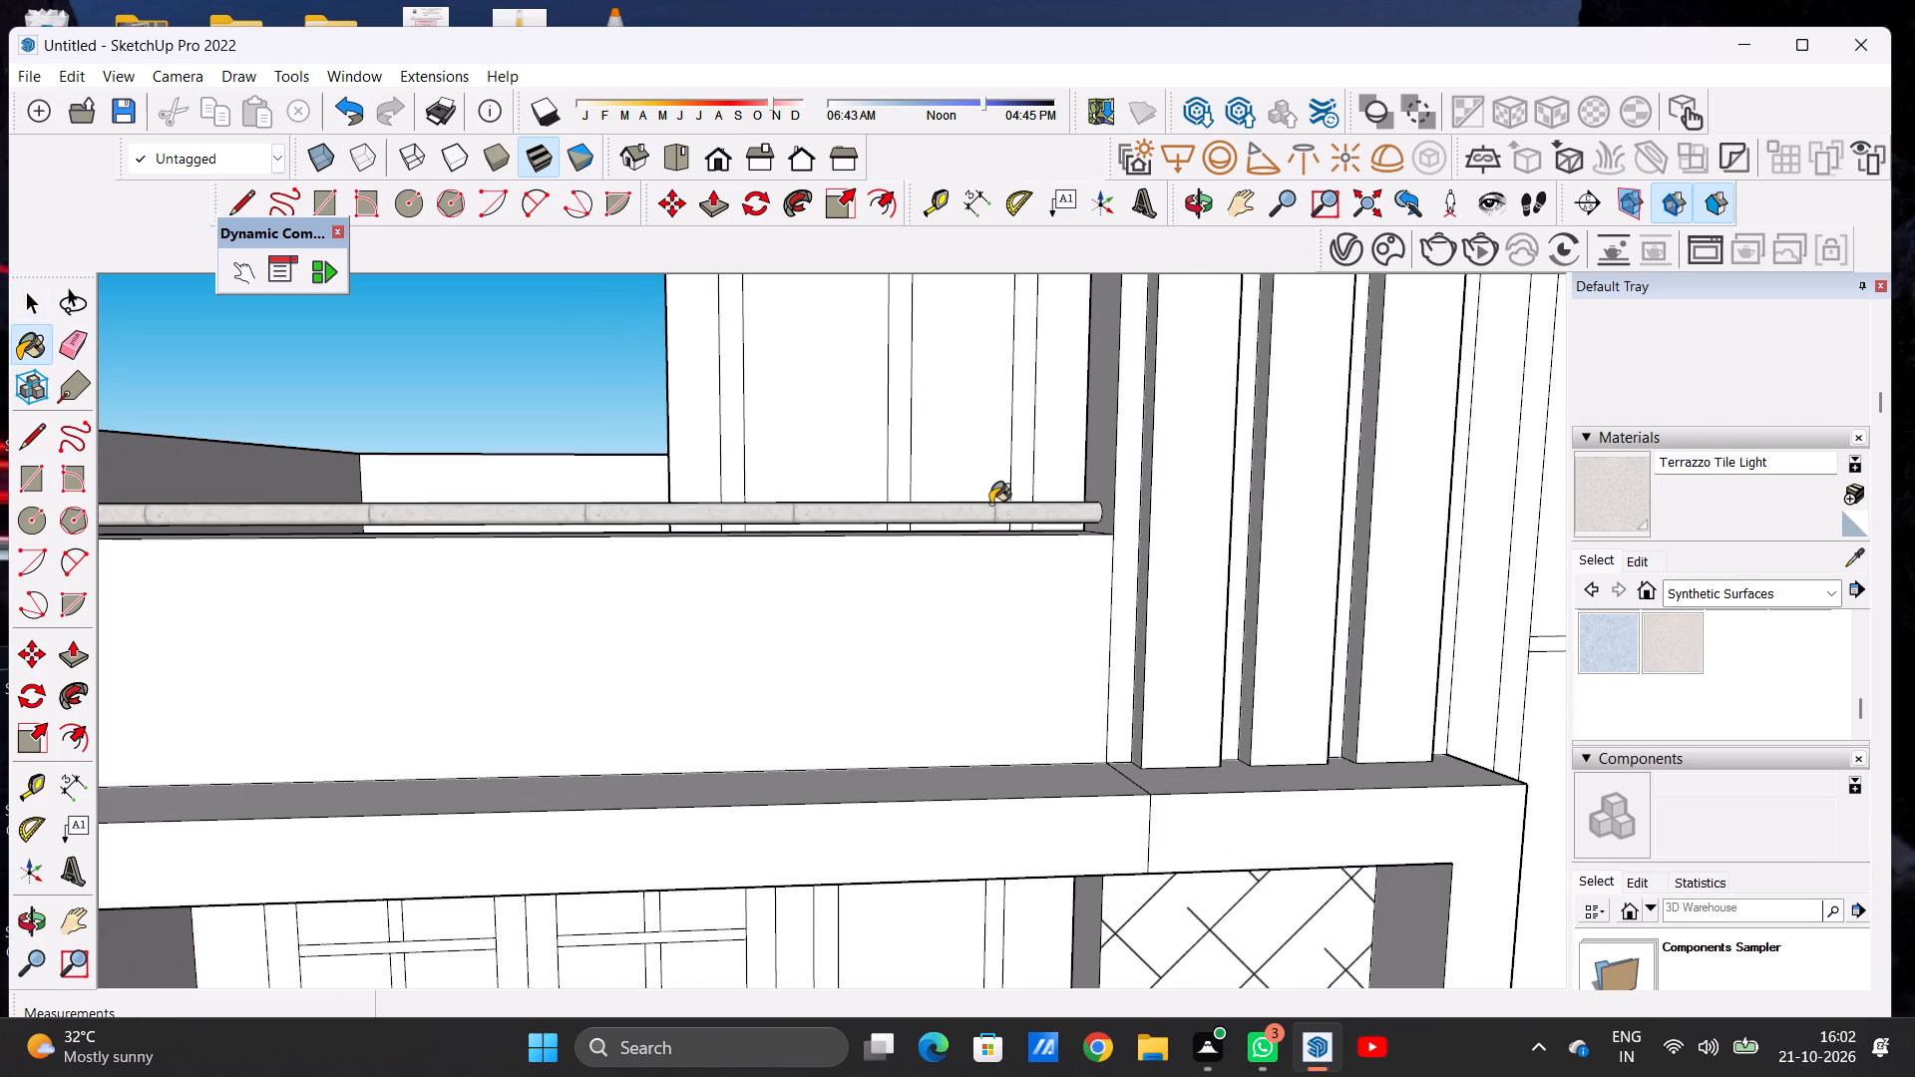
scroll(903, 535, "down", 5)
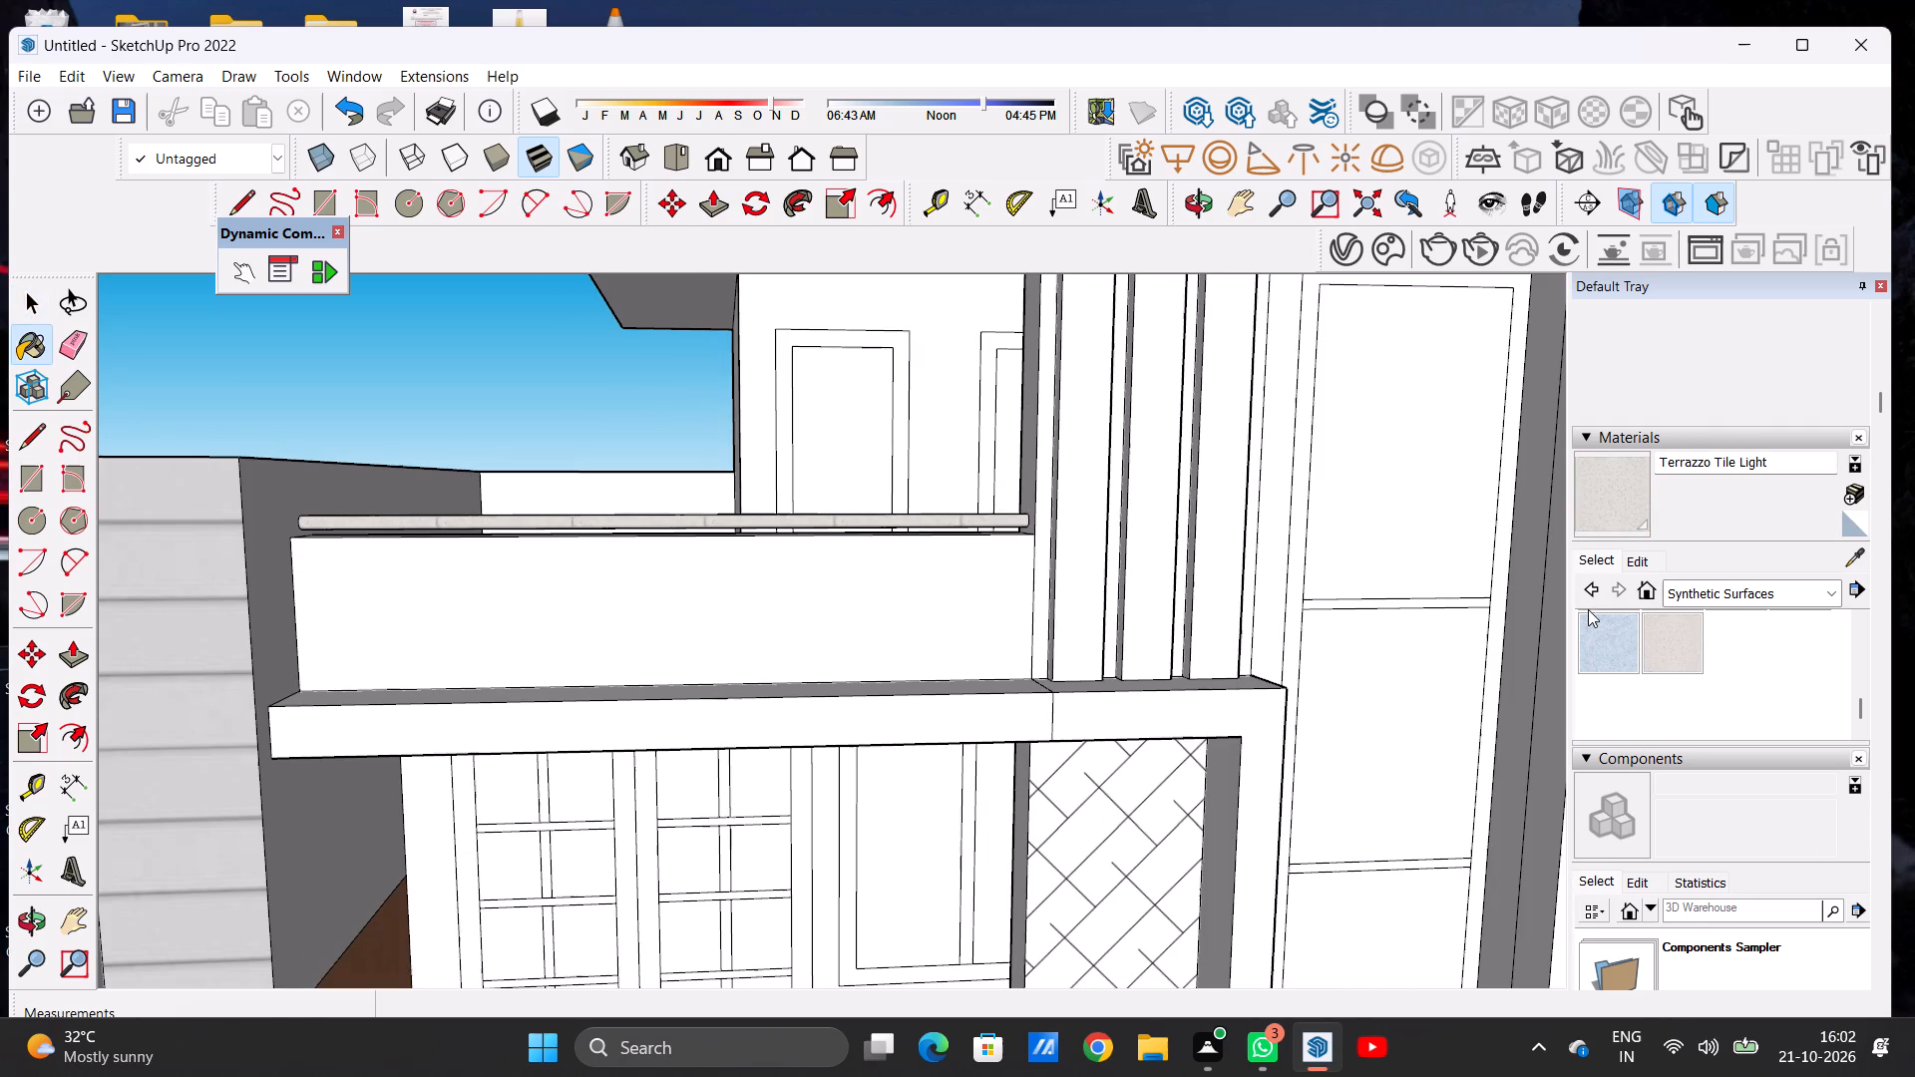
left_click(1599, 559)
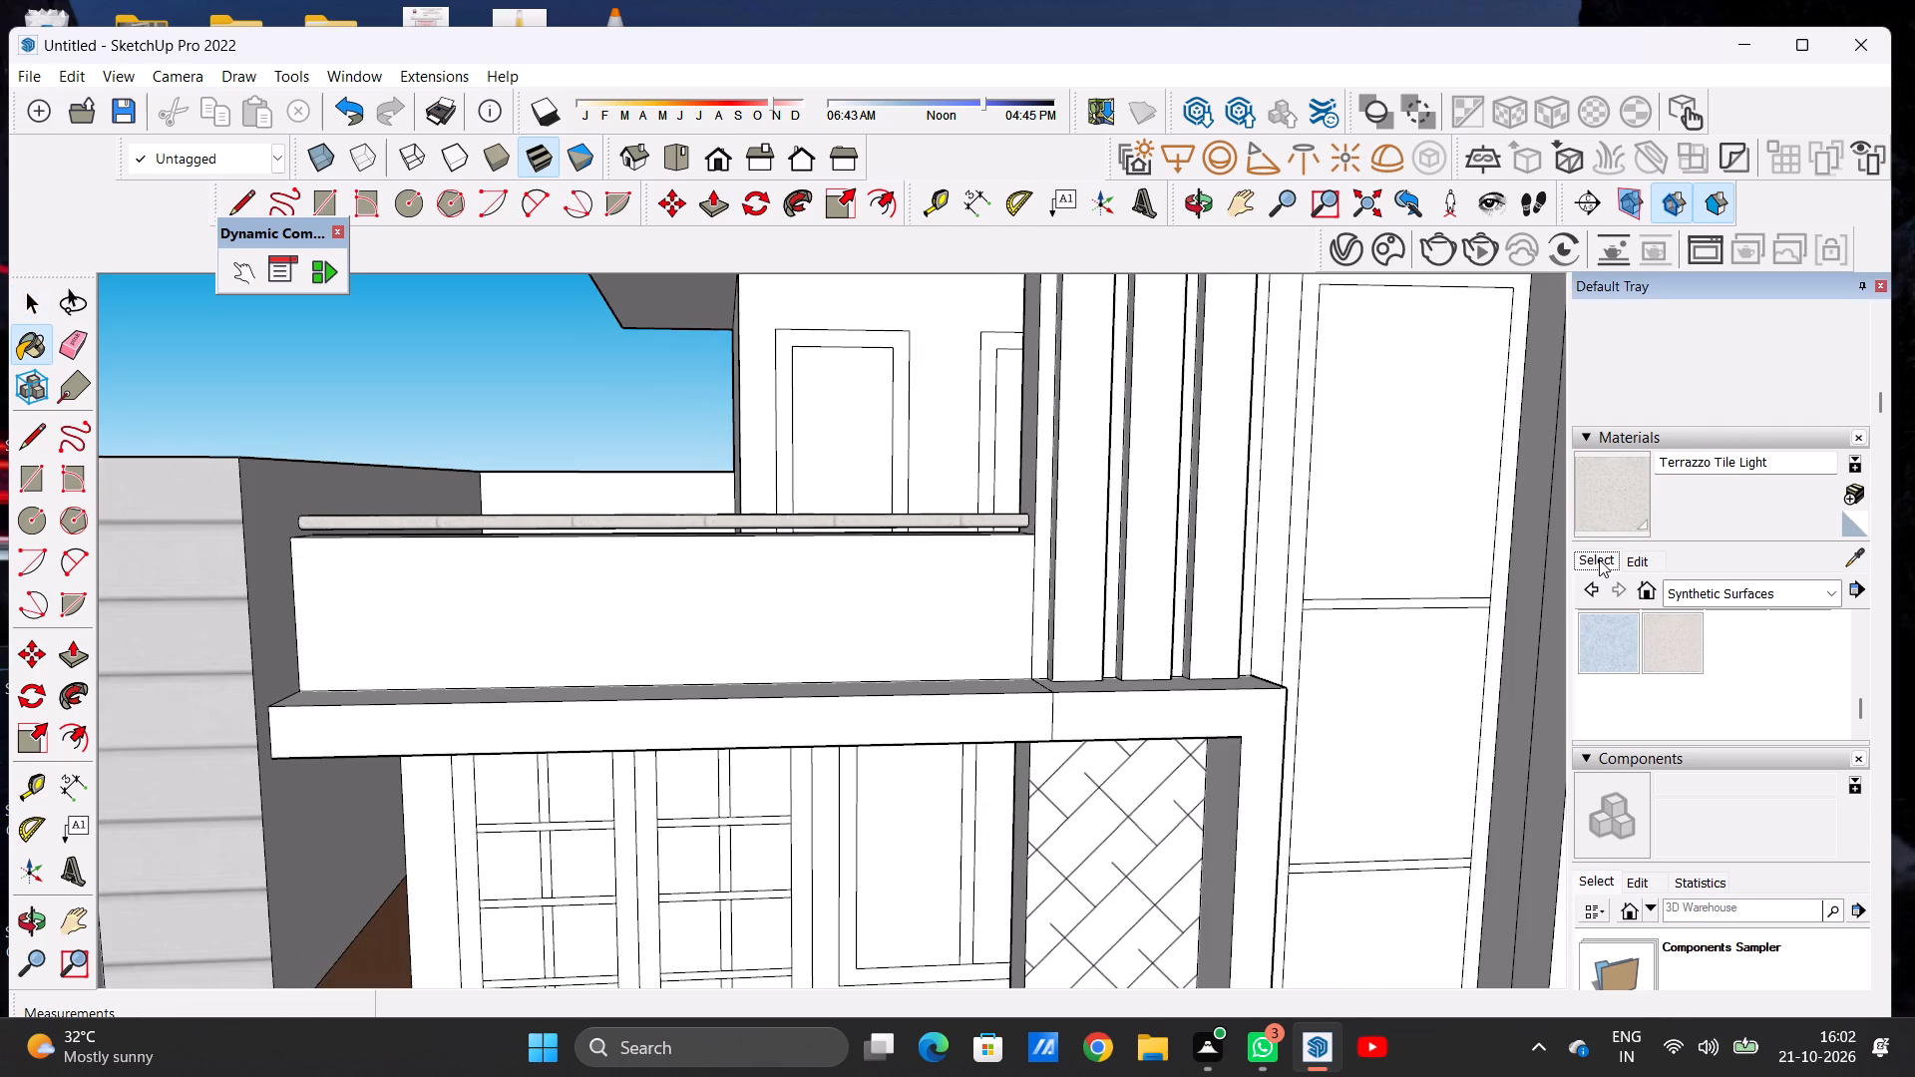
Paint the outer face of the top-floor terrace parapet with Translucent Glass Safety from Glass and Mirrors.
left_click(1599, 559)
scroll(1626, 647, "up", 4)
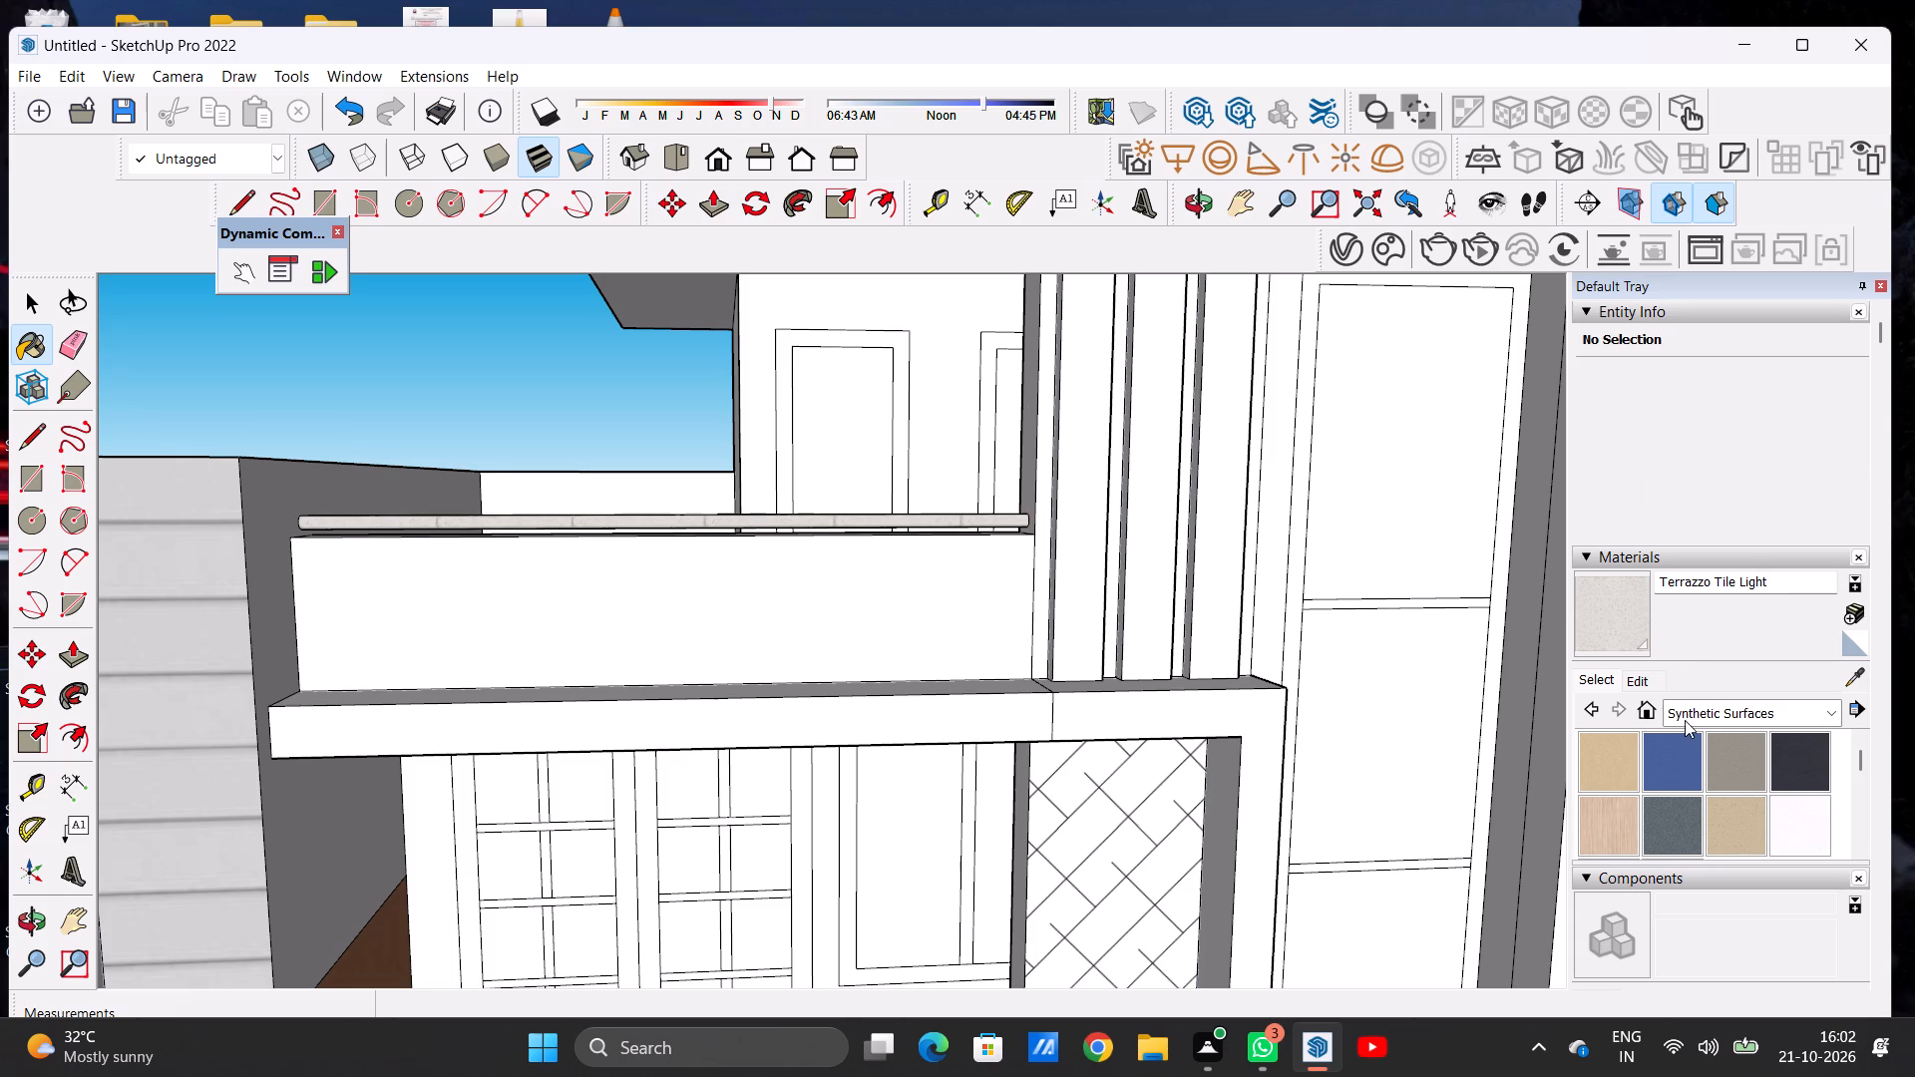
left_click(1684, 721)
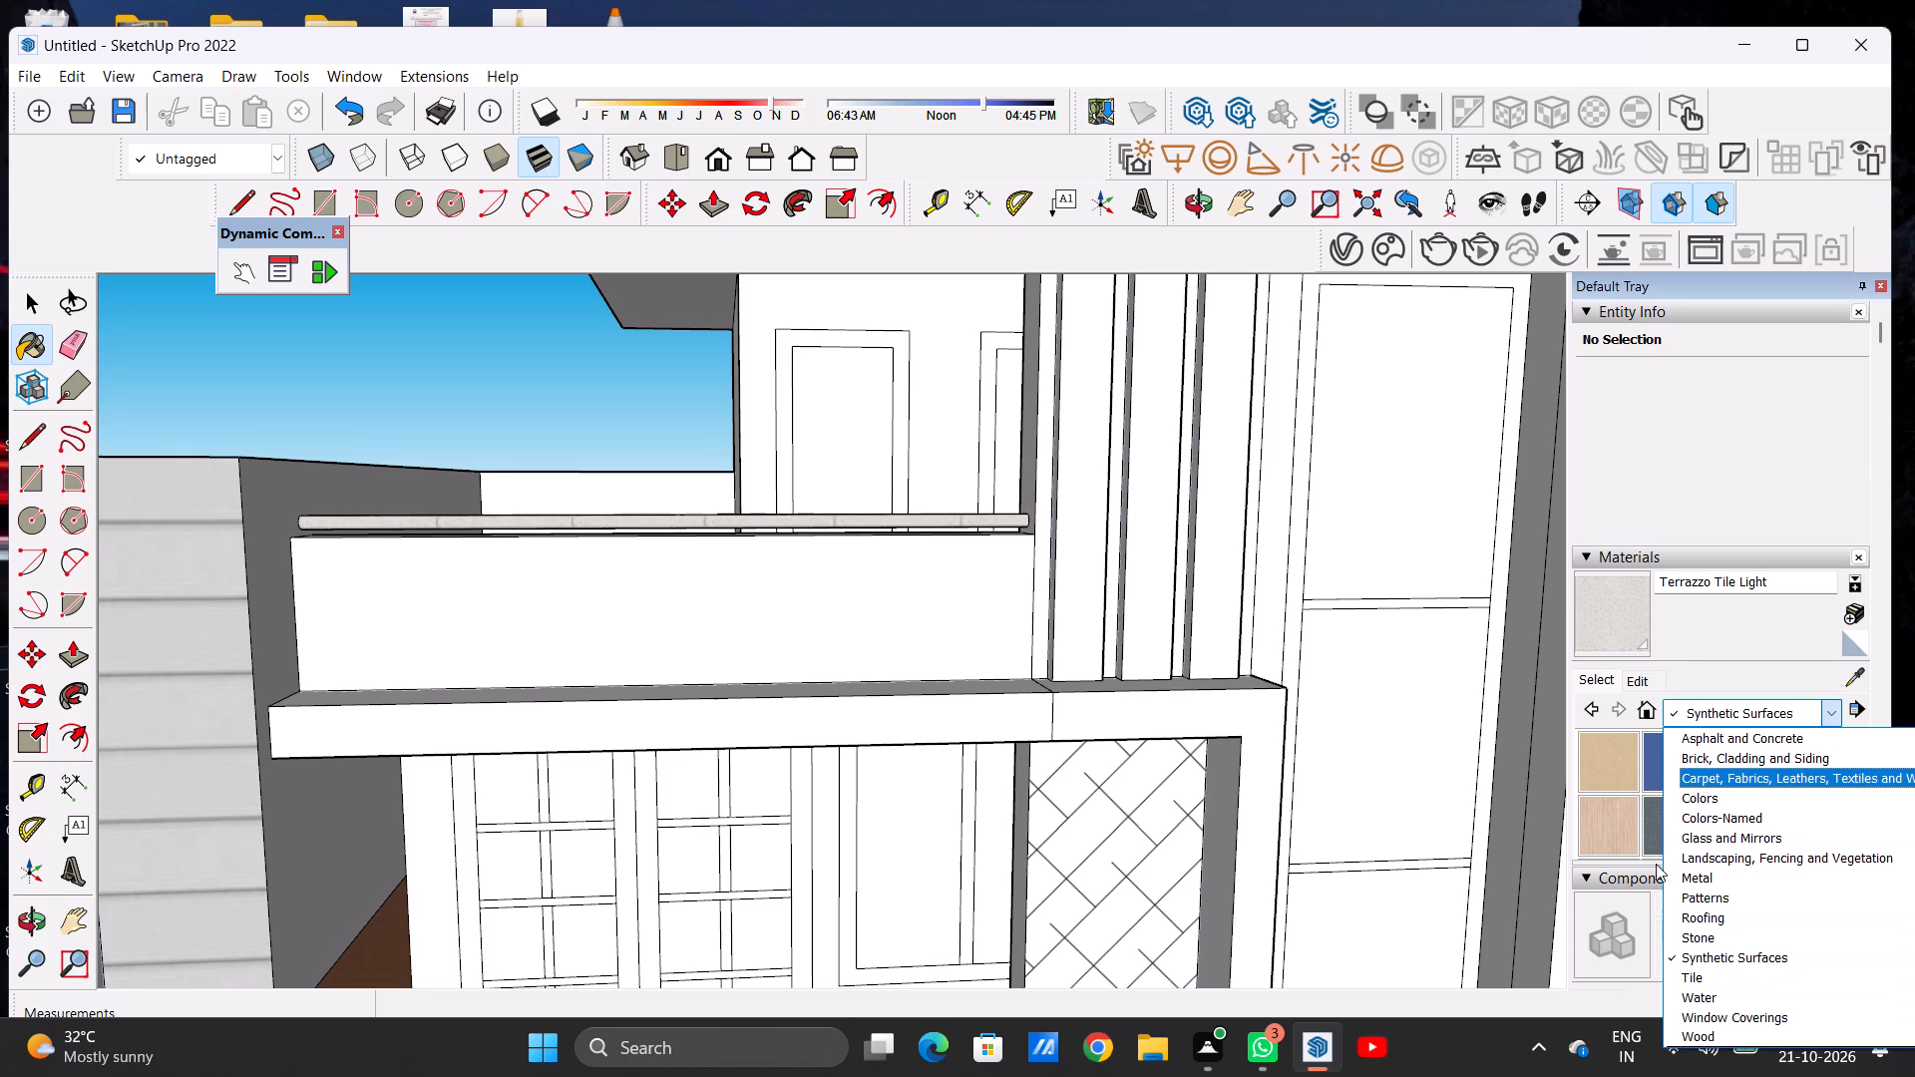
left_click(1683, 840)
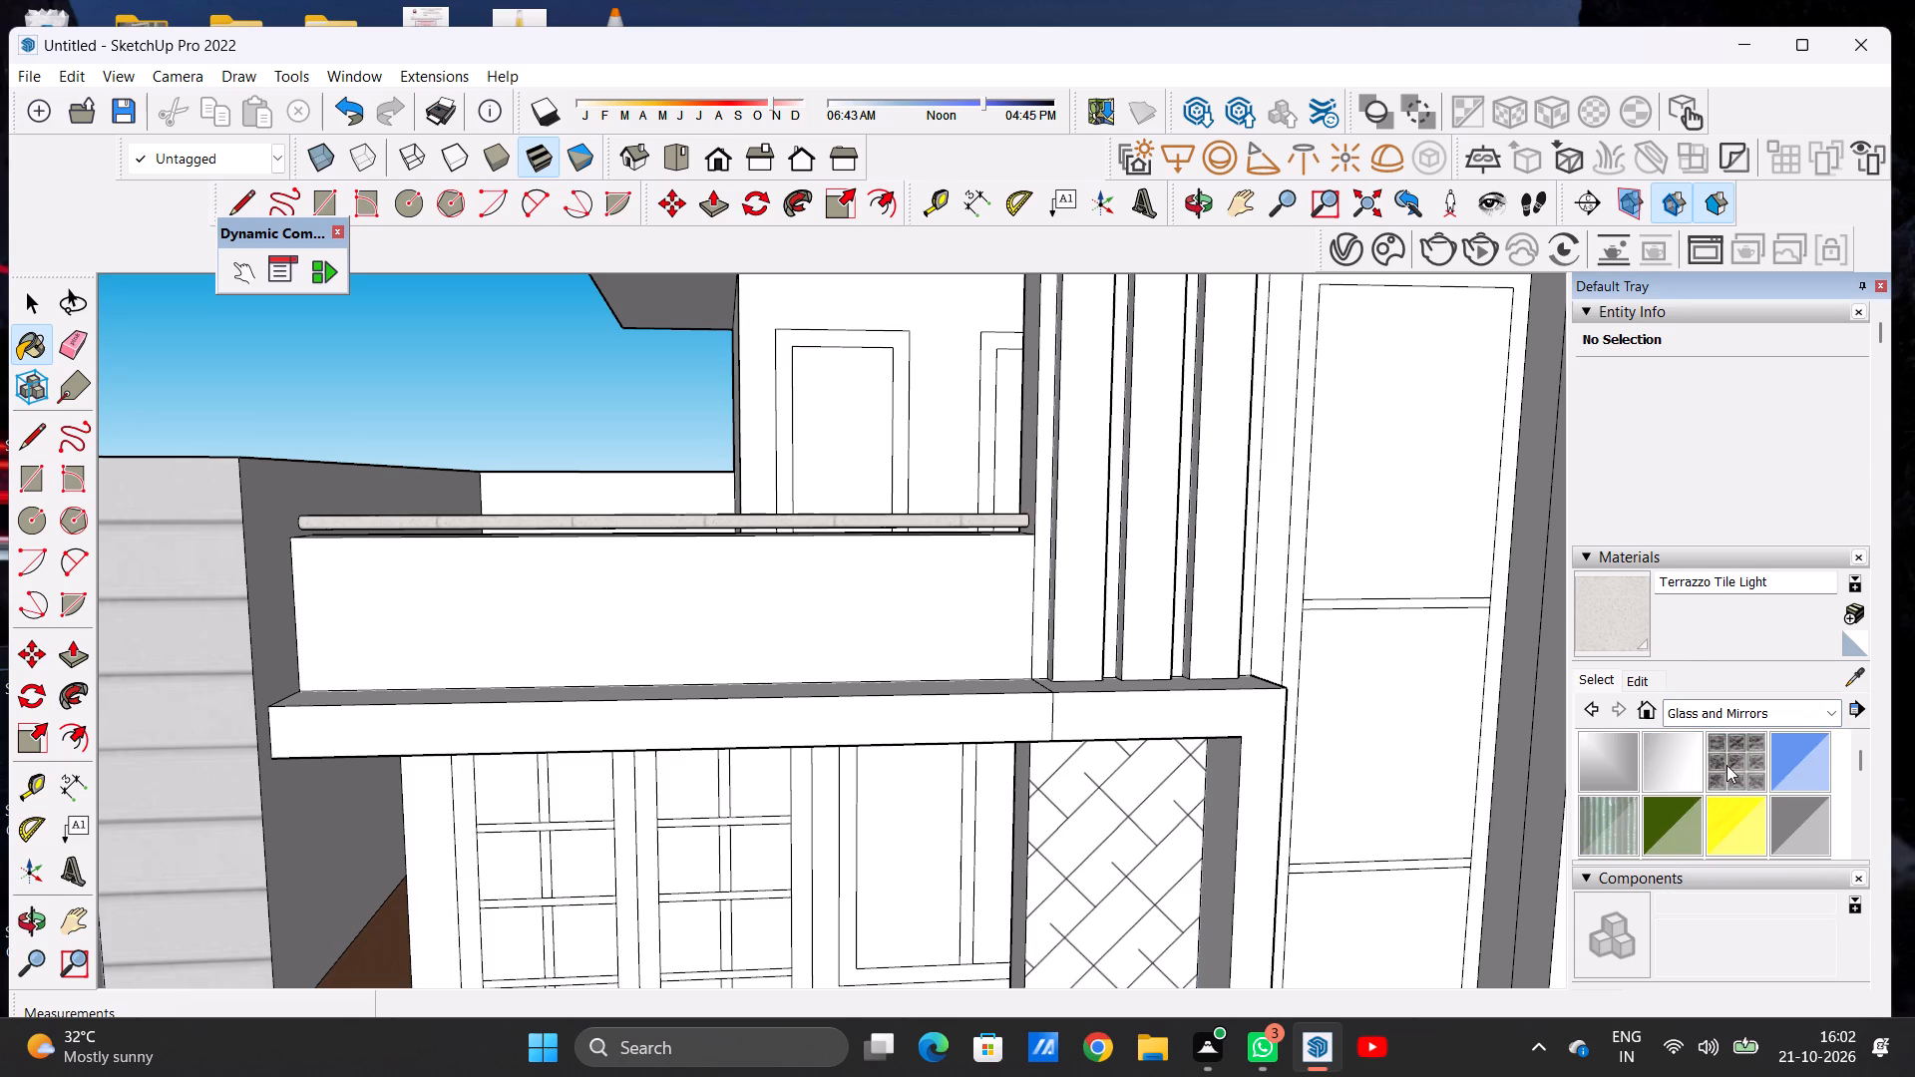
scroll(1676, 765, "down", 2)
left_click(1603, 762)
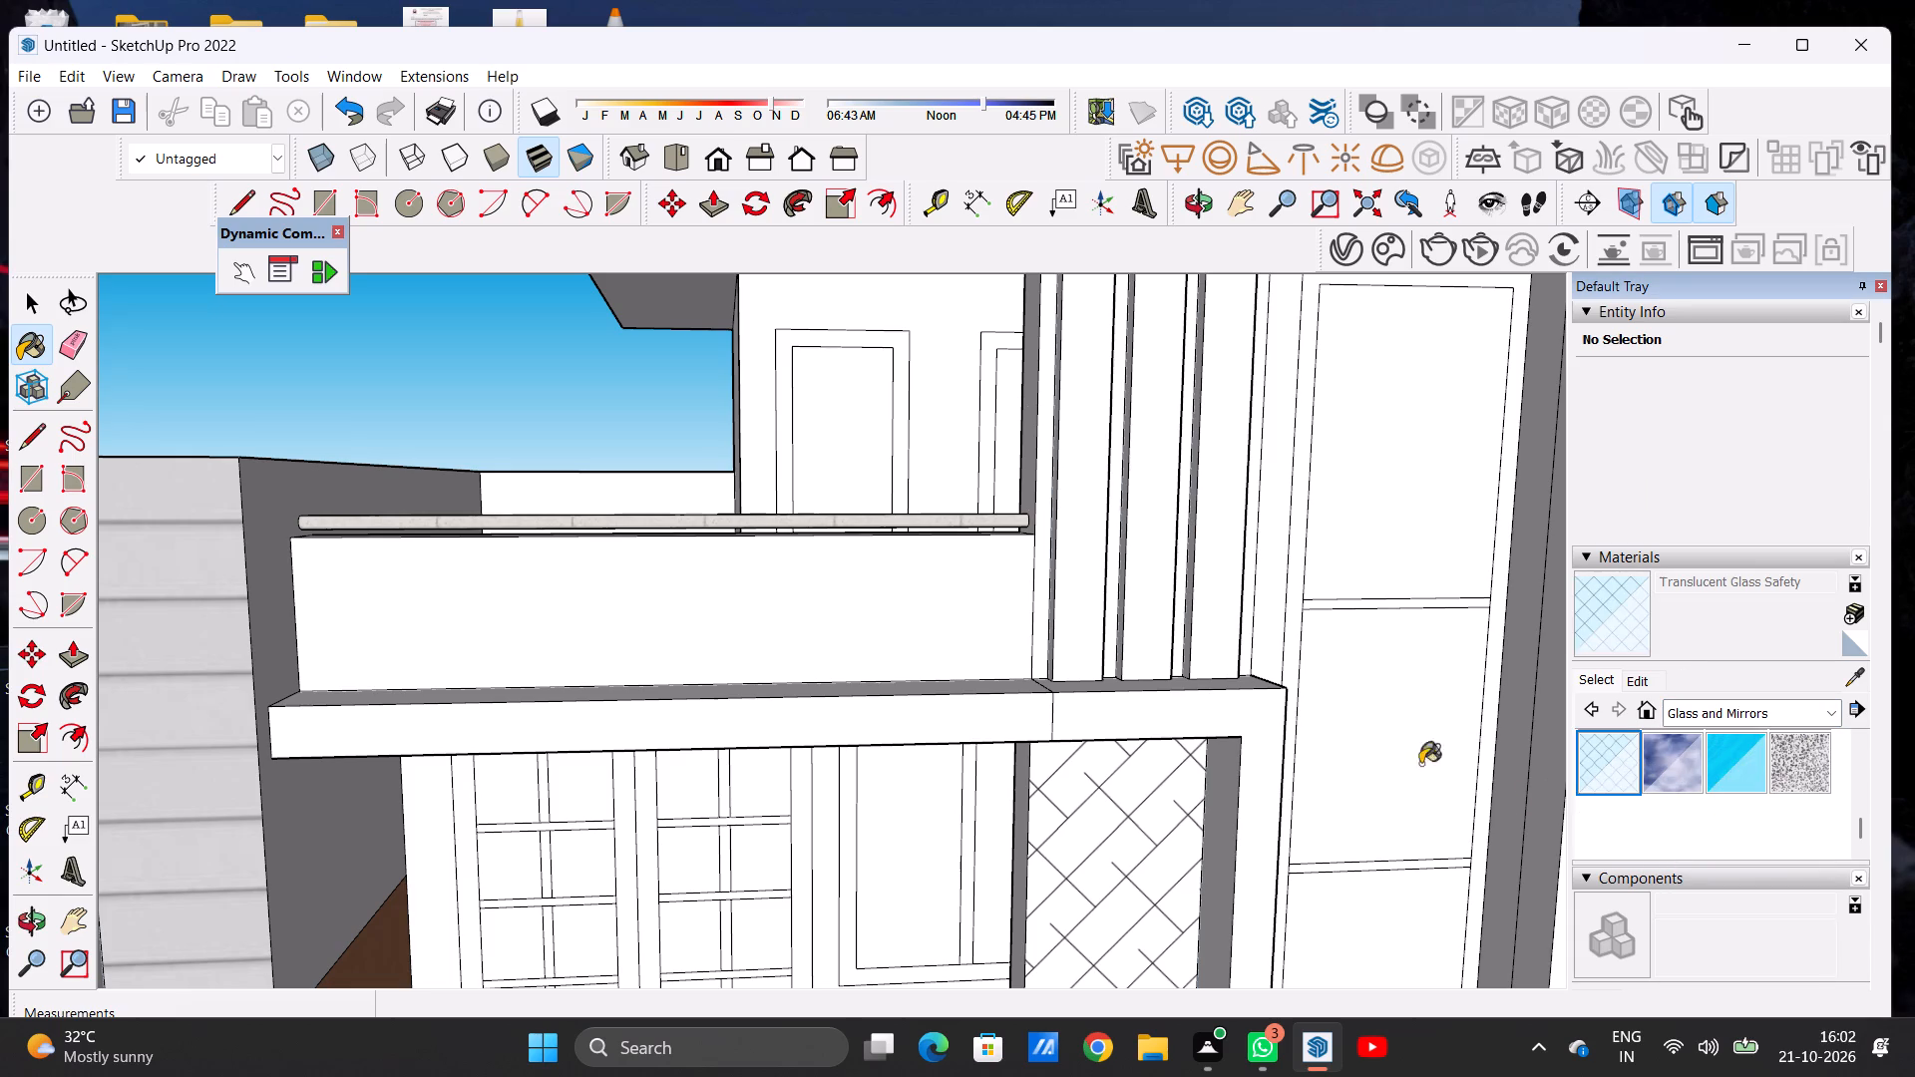
scroll(943, 763, "down", 6)
middle_click_drag(838, 734, 413, 852)
scroll(585, 748, "up", 8)
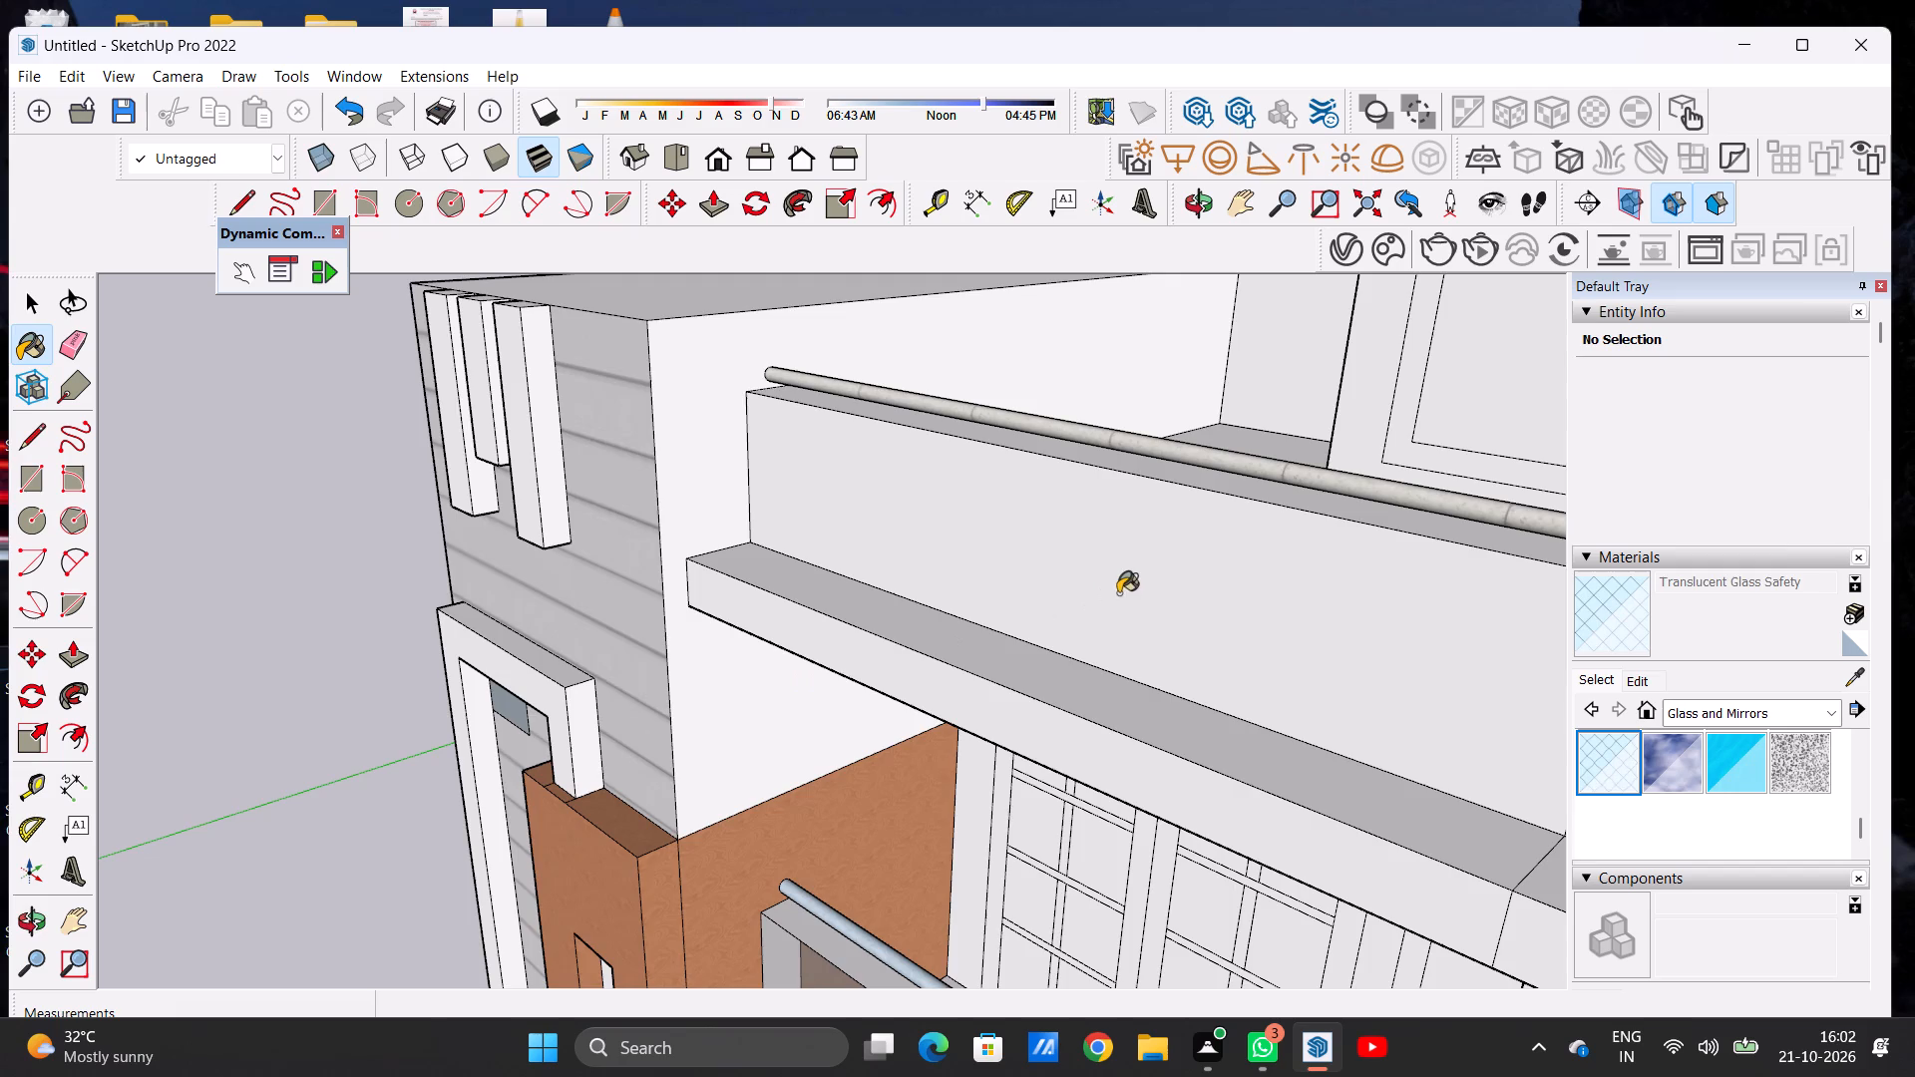
left_click(1121, 593)
Paint the inner face of the top-floor terrace parapet with Translucent Glass Safety.
scroll(640, 702, "down", 11)
middle_click_drag(586, 594, 1108, 591)
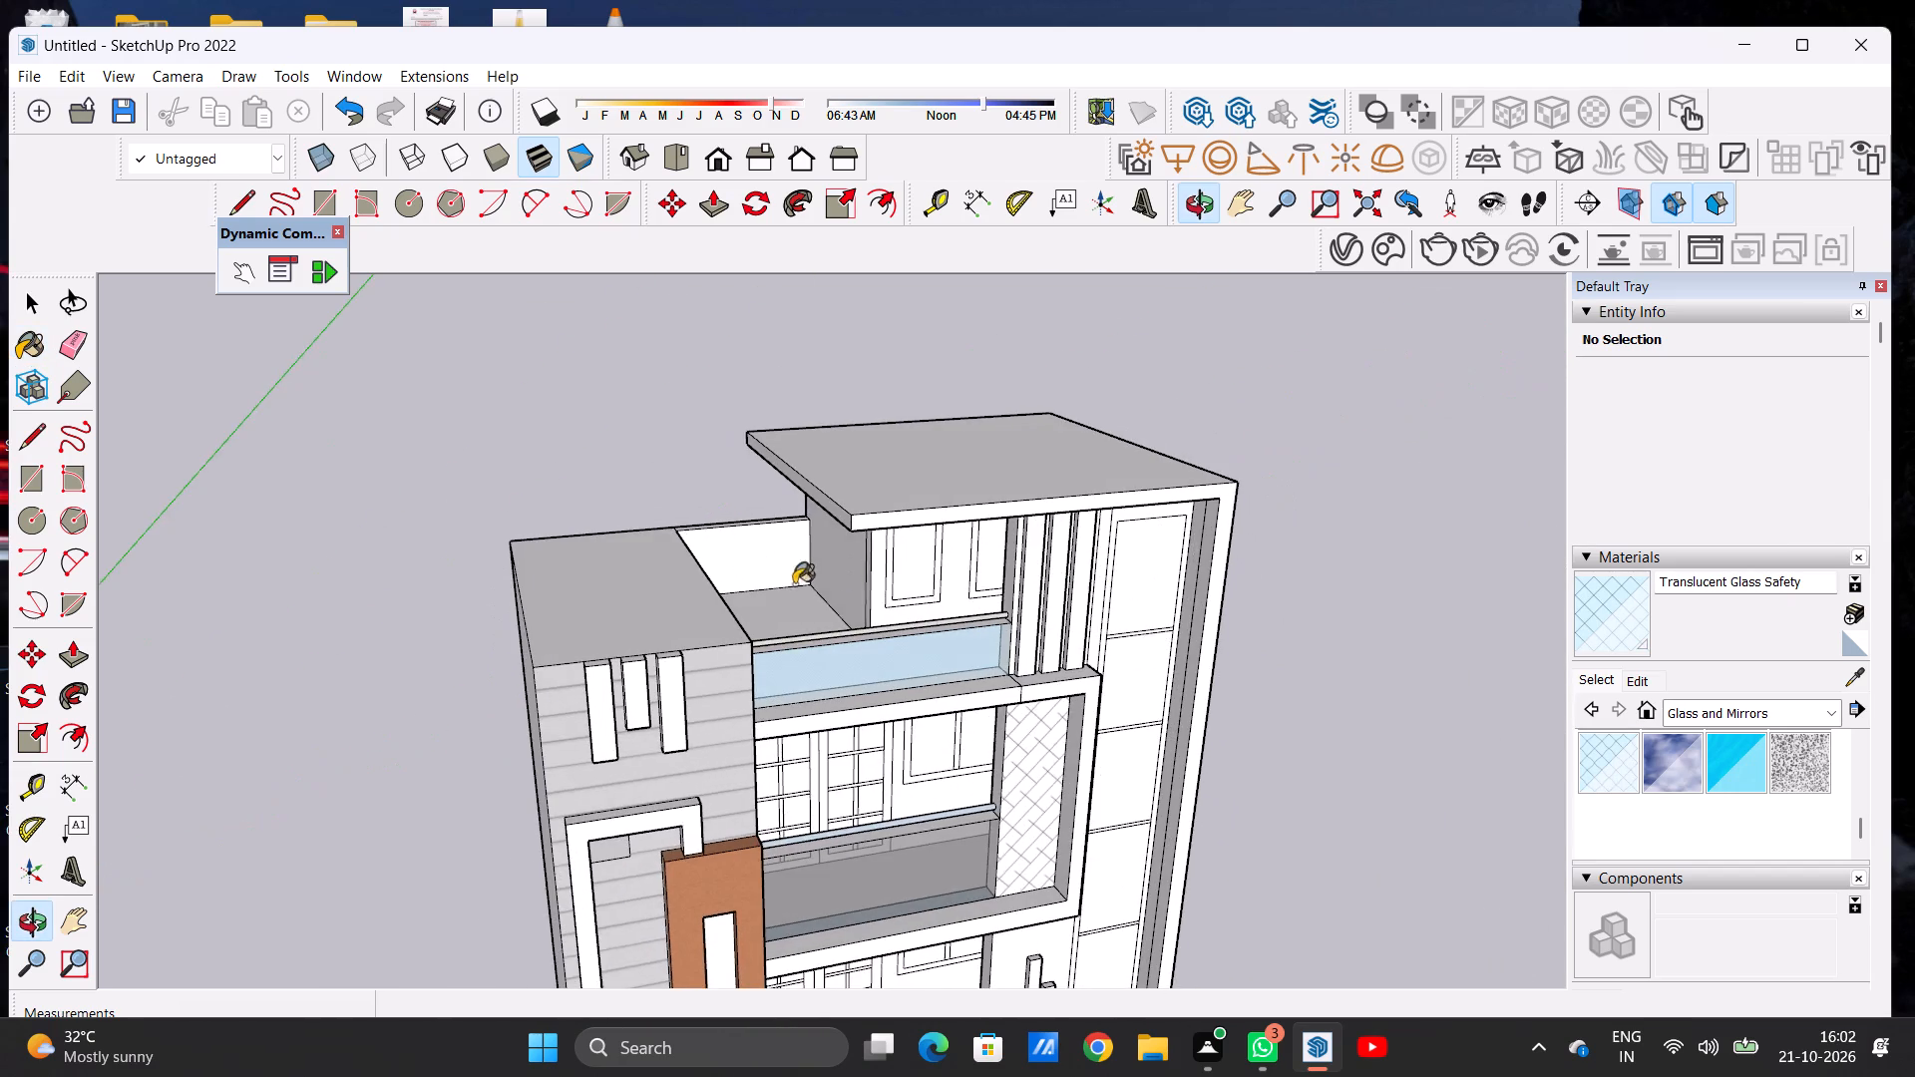
middle_click_drag(771, 592, 1295, 620)
scroll(918, 614, "up", 8)
middle_click_drag(848, 595, 993, 608)
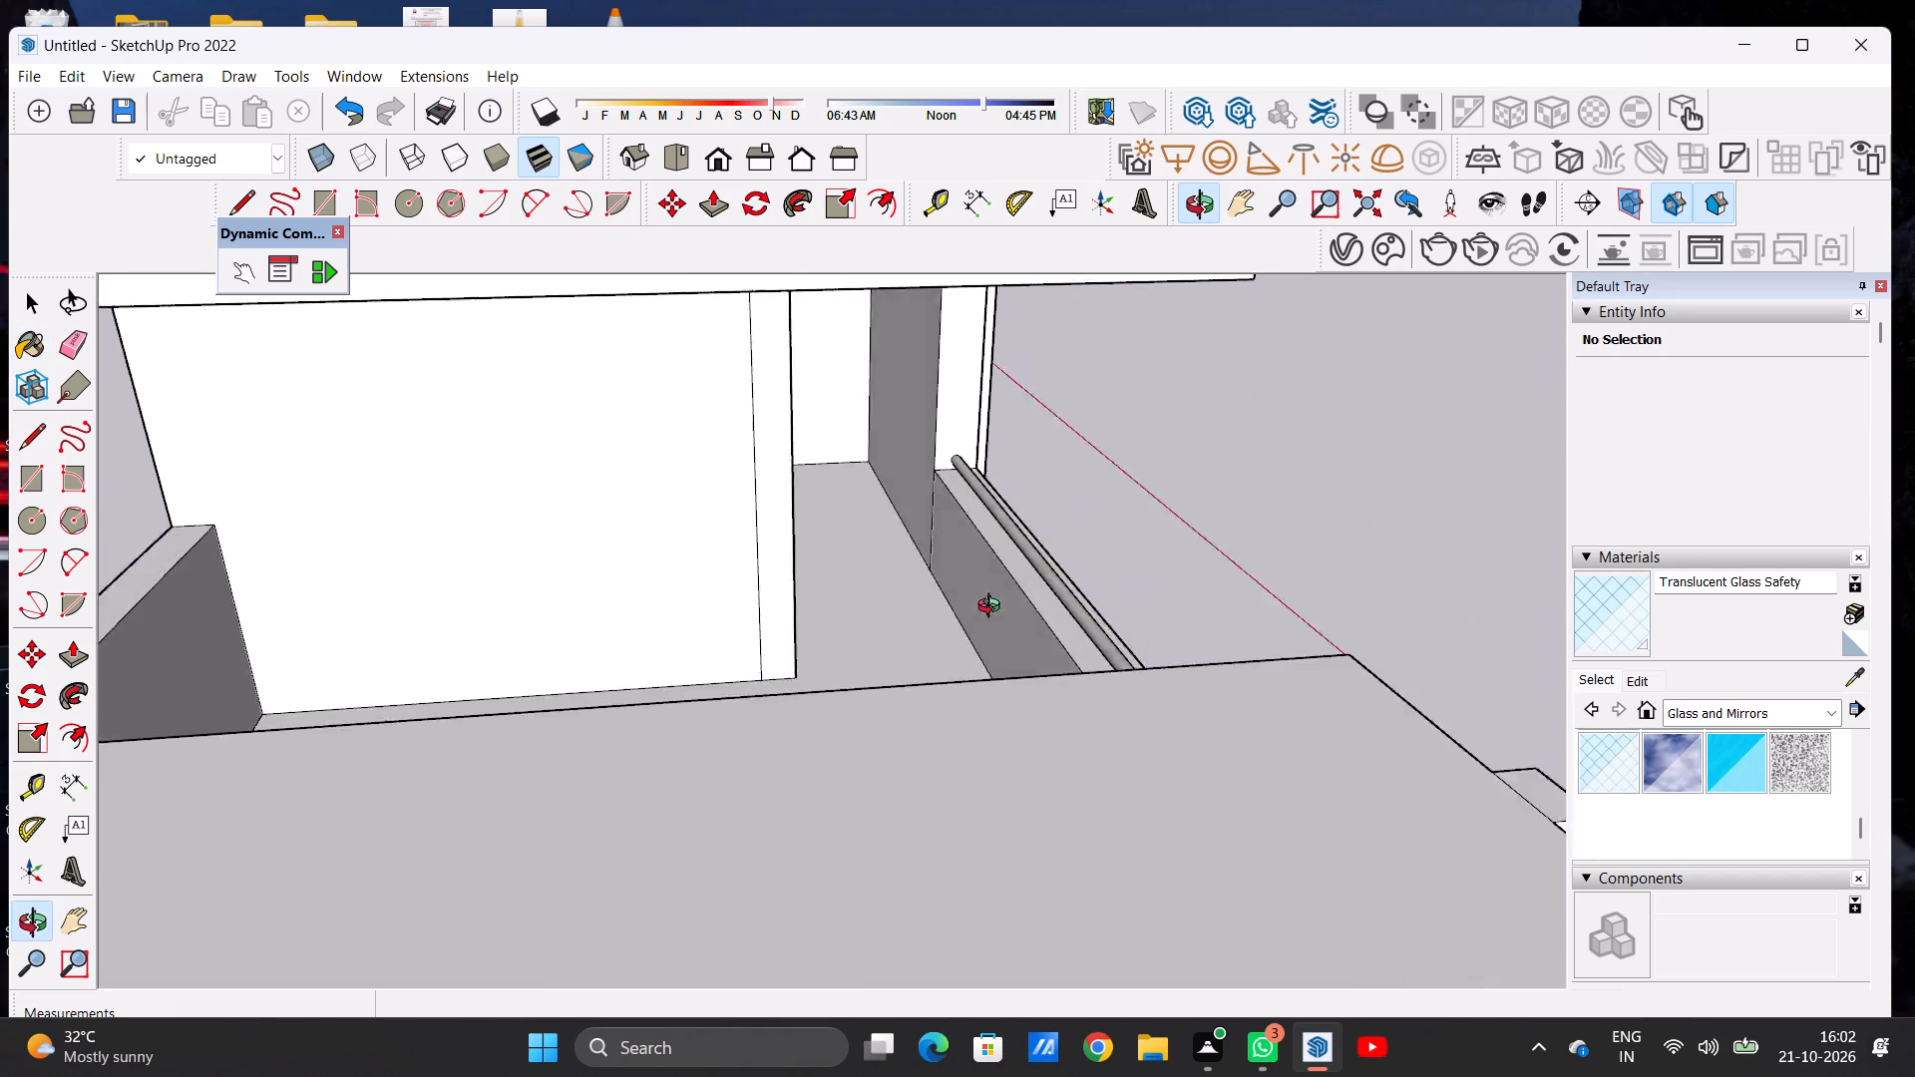
middle_click_drag(993, 608, 1062, 608)
scroll(1062, 608, "up", 7)
left_click(1064, 596)
scroll(609, 673, "down", 4)
scroll(609, 673, "up", 1)
scroll(609, 673, "down", 4)
middle_click_drag(1064, 606, 266, 563)
scroll(892, 616, "down", 11)
middle_click_drag(1003, 759, 910, 628)
key("space")
Examine the whole front elevation with its painted cladding, balcony parapets and handrails.
scroll(743, 579, "down", 9)
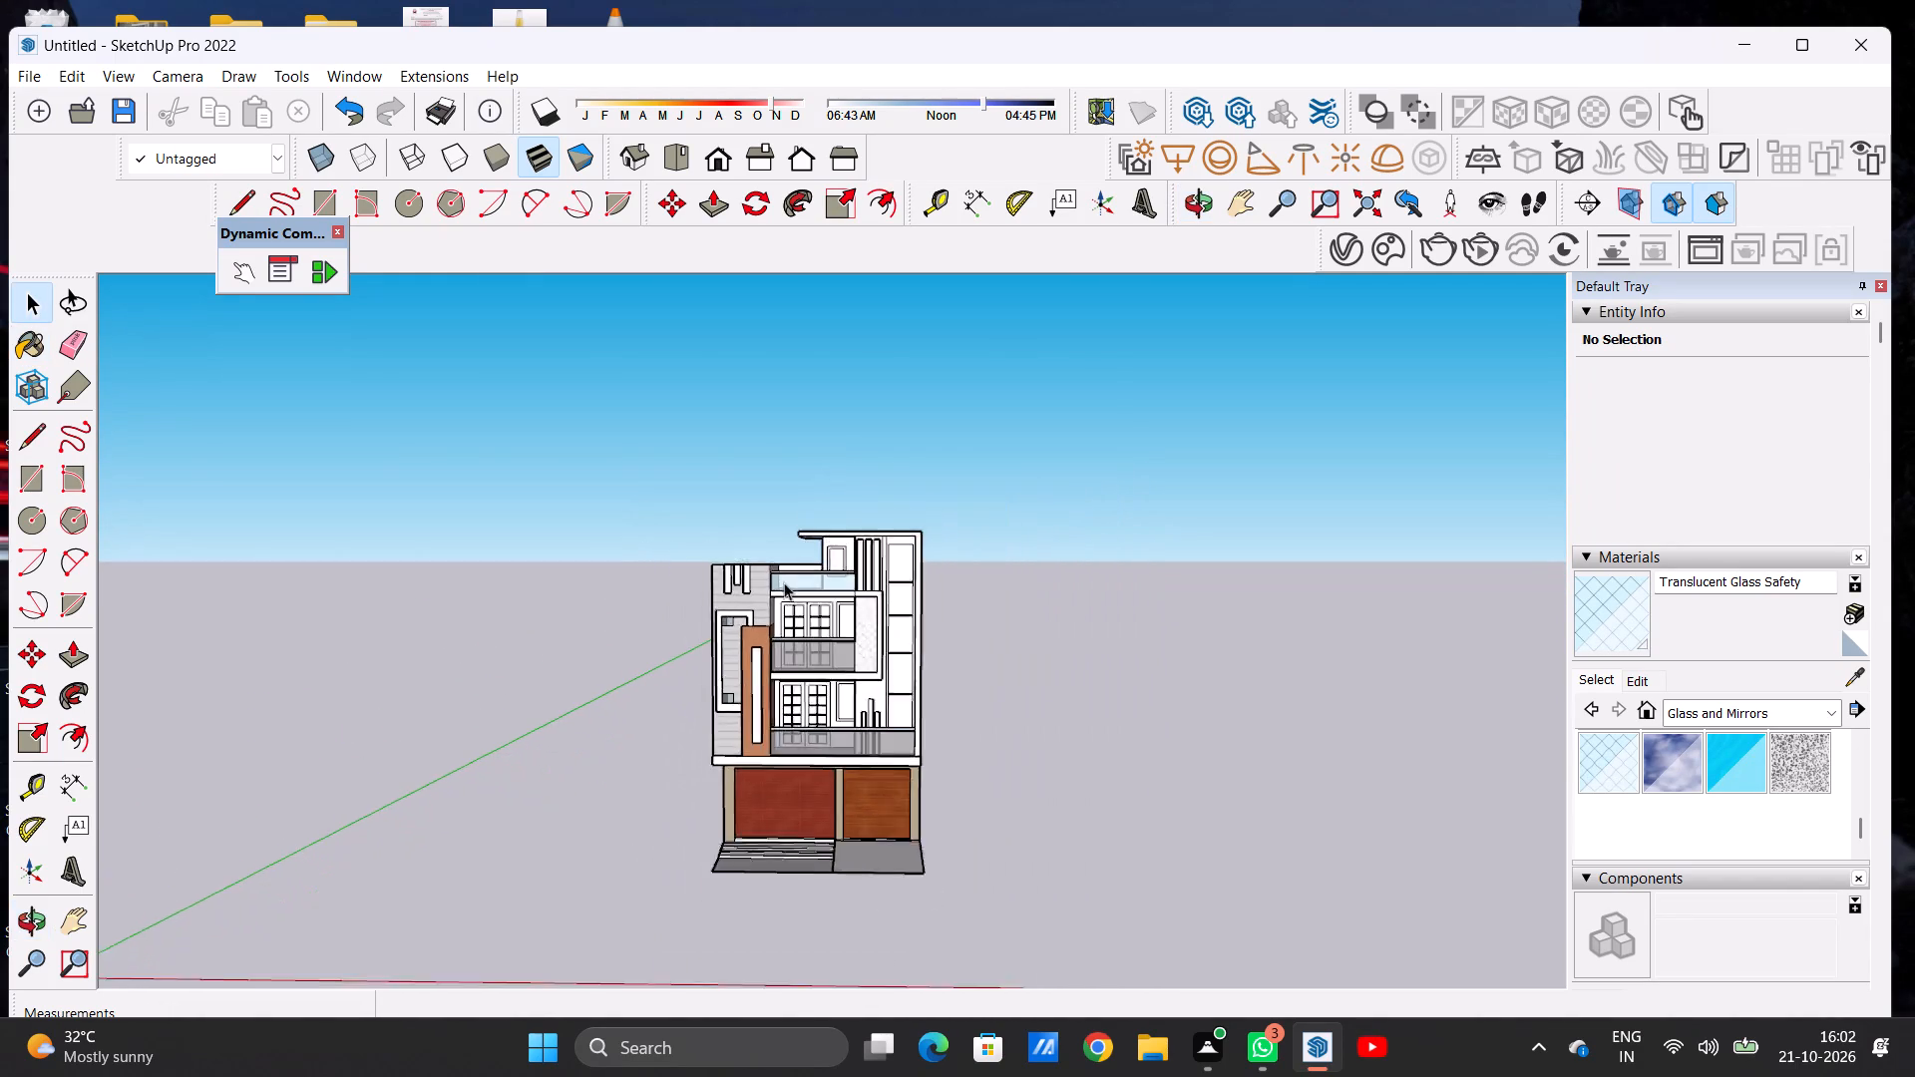
scroll(784, 582, "down", 3)
scroll(868, 733, "up", 7)
middle_click_drag(998, 579, 872, 604)
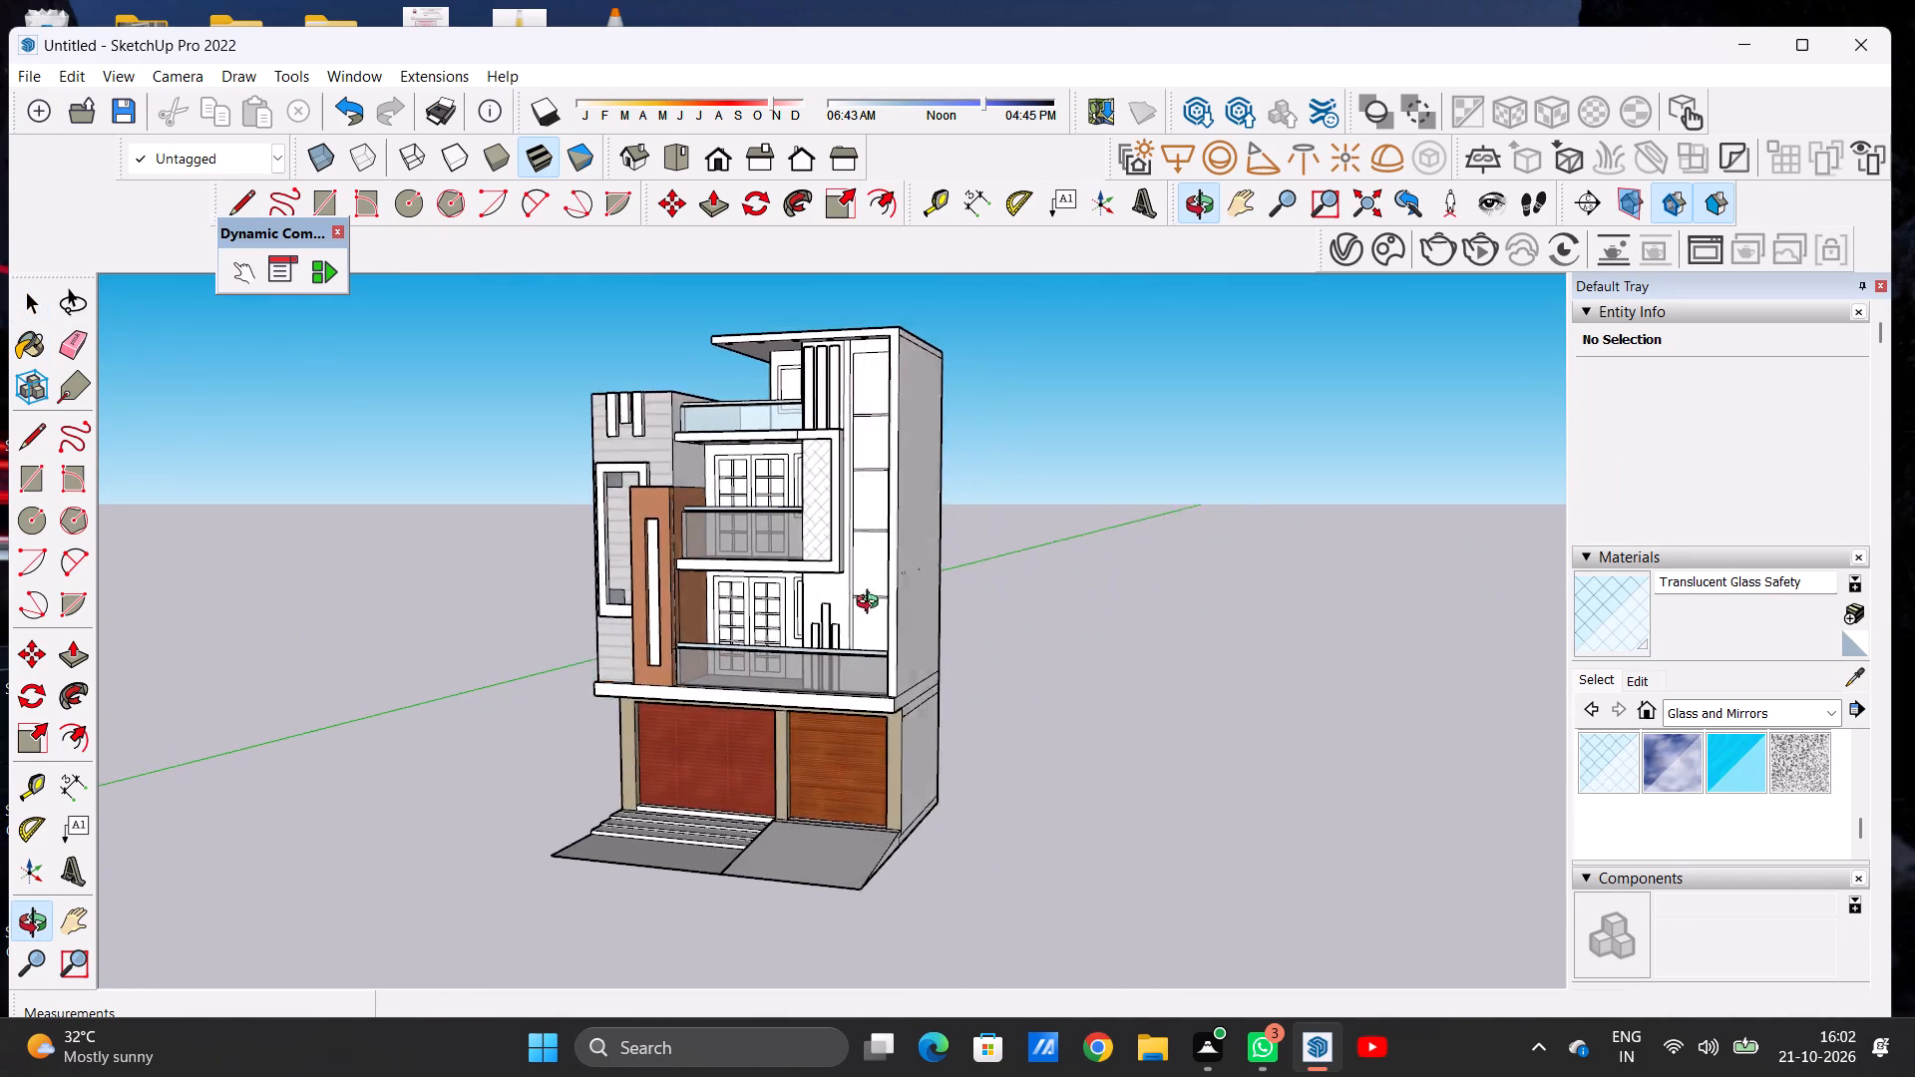
middle_click_drag(872, 604, 966, 621)
scroll(966, 622, "down", 1)
scroll(764, 502, "up", 7)
scroll(867, 496, "up", 6)
scroll(863, 505, "down", 10)
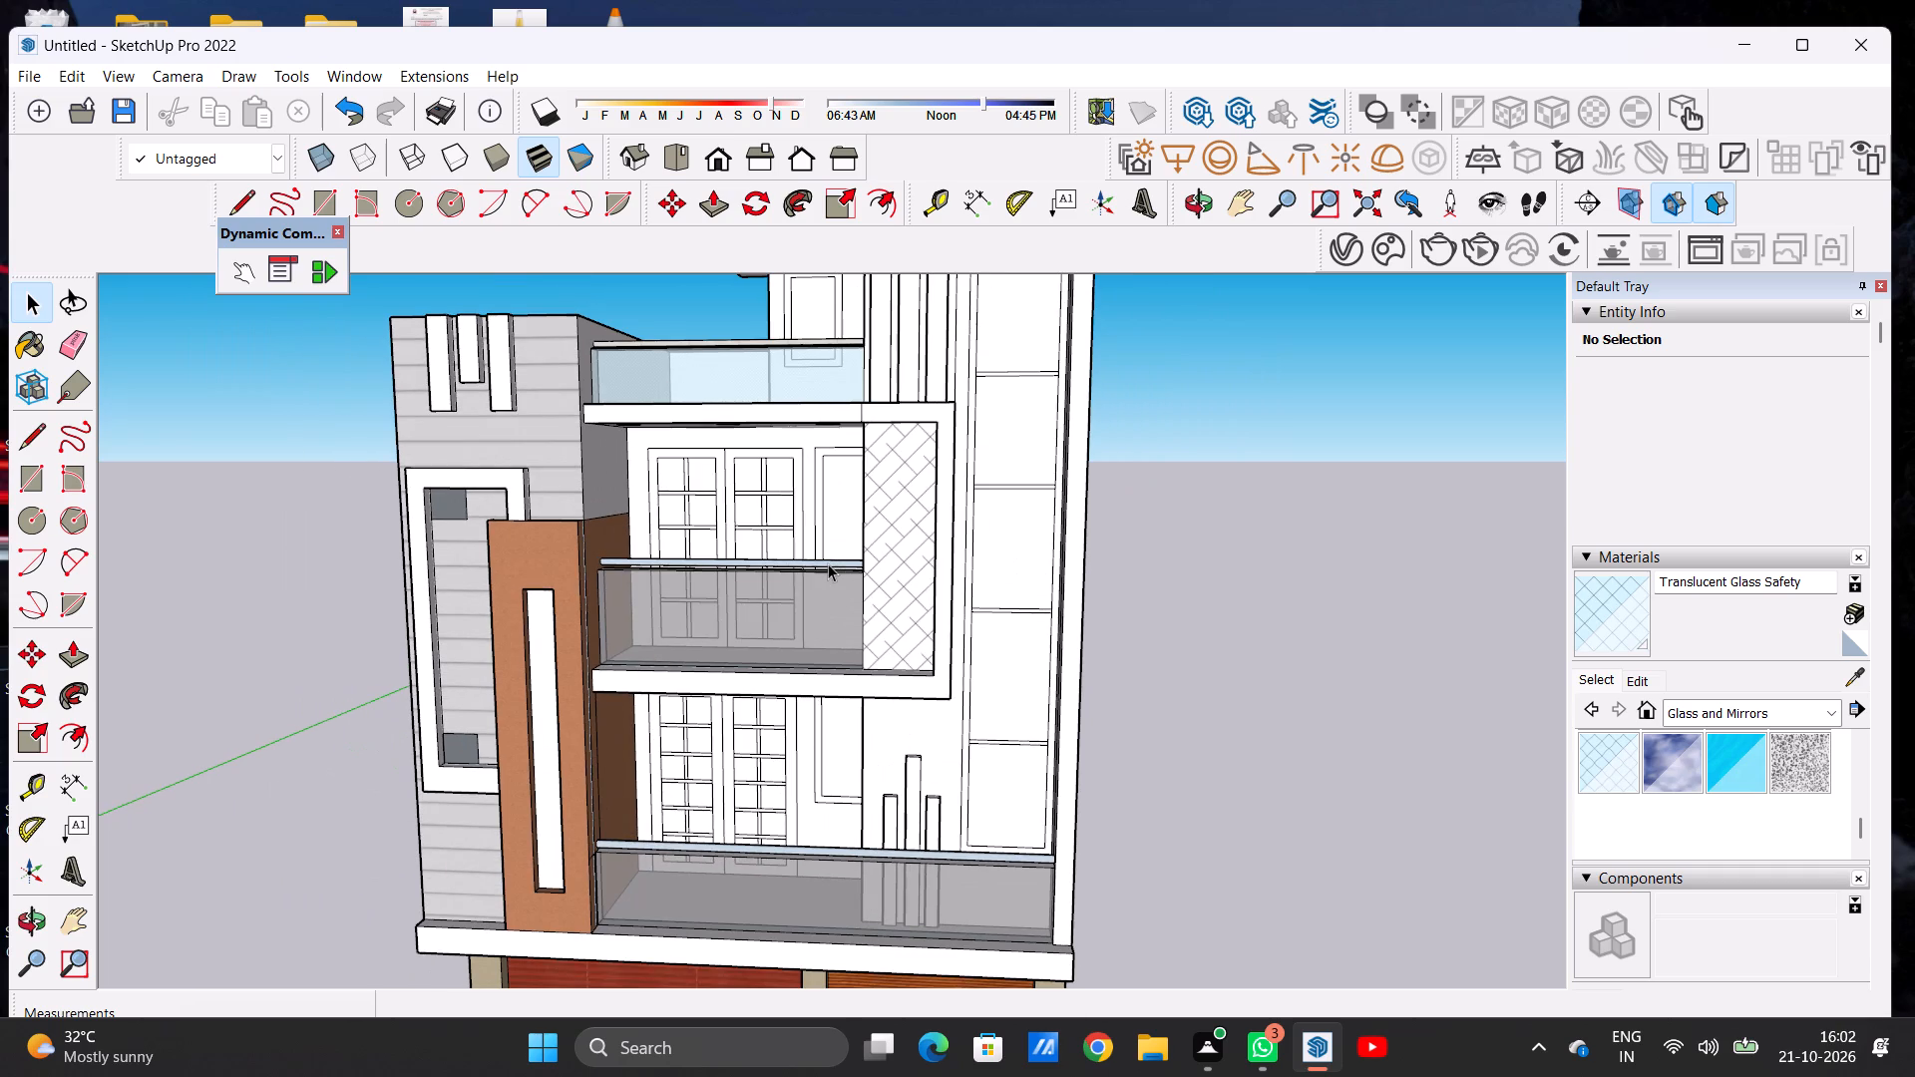
scroll(828, 563, "down", 3)
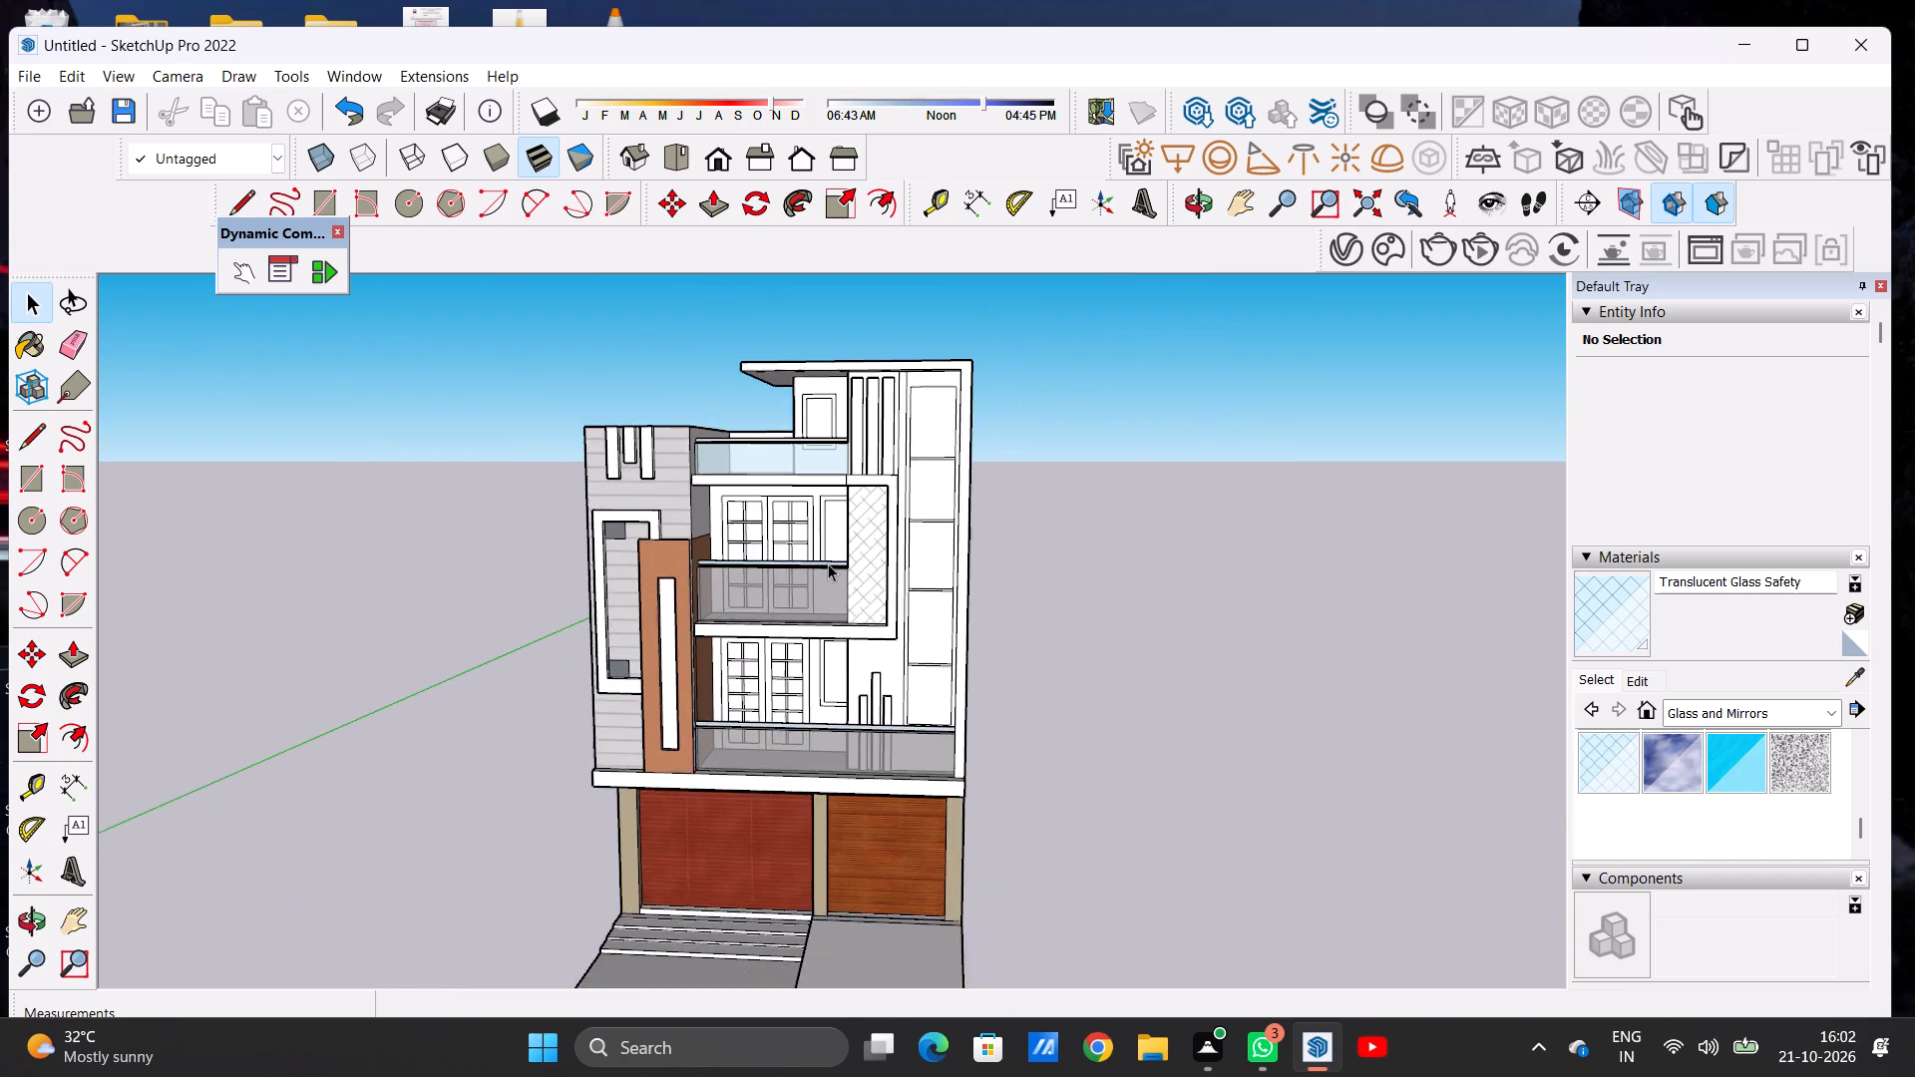
scroll(828, 563, "down", 5)
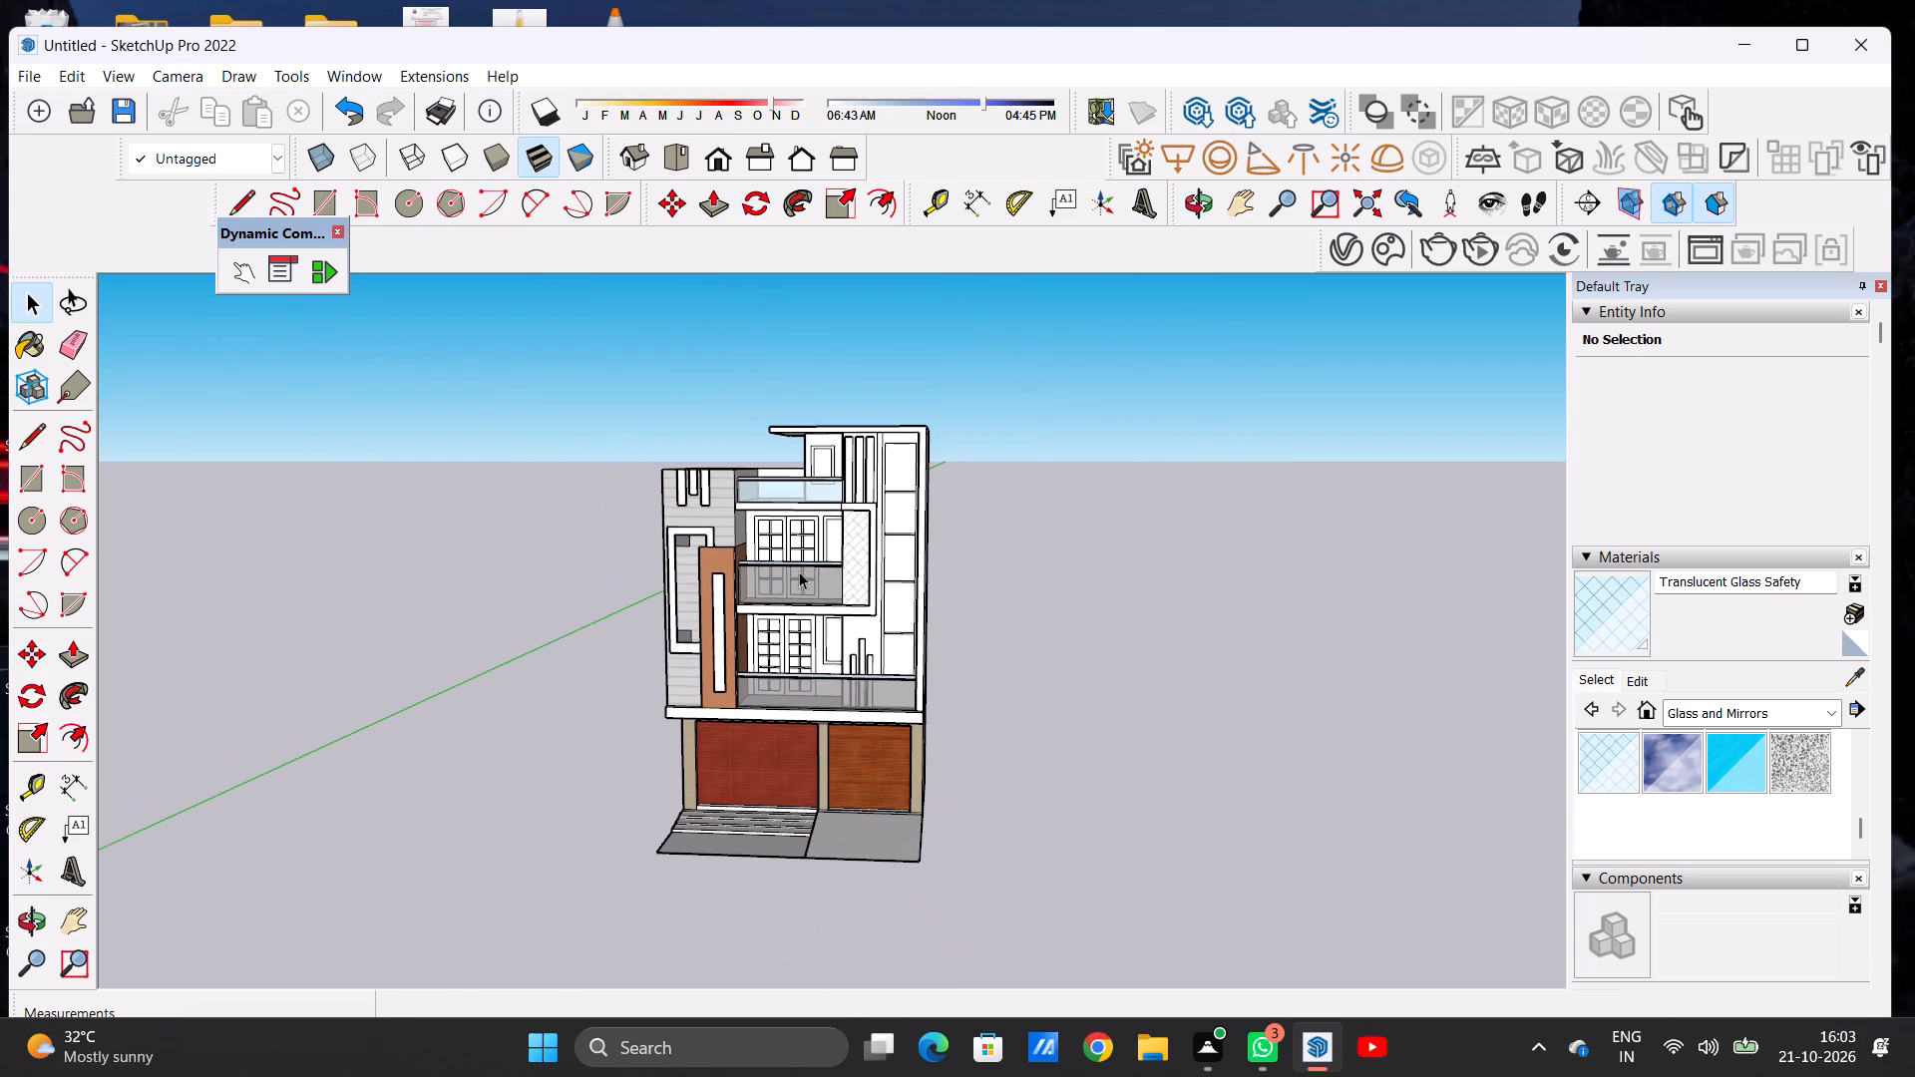
scroll(799, 571, "up", 2)
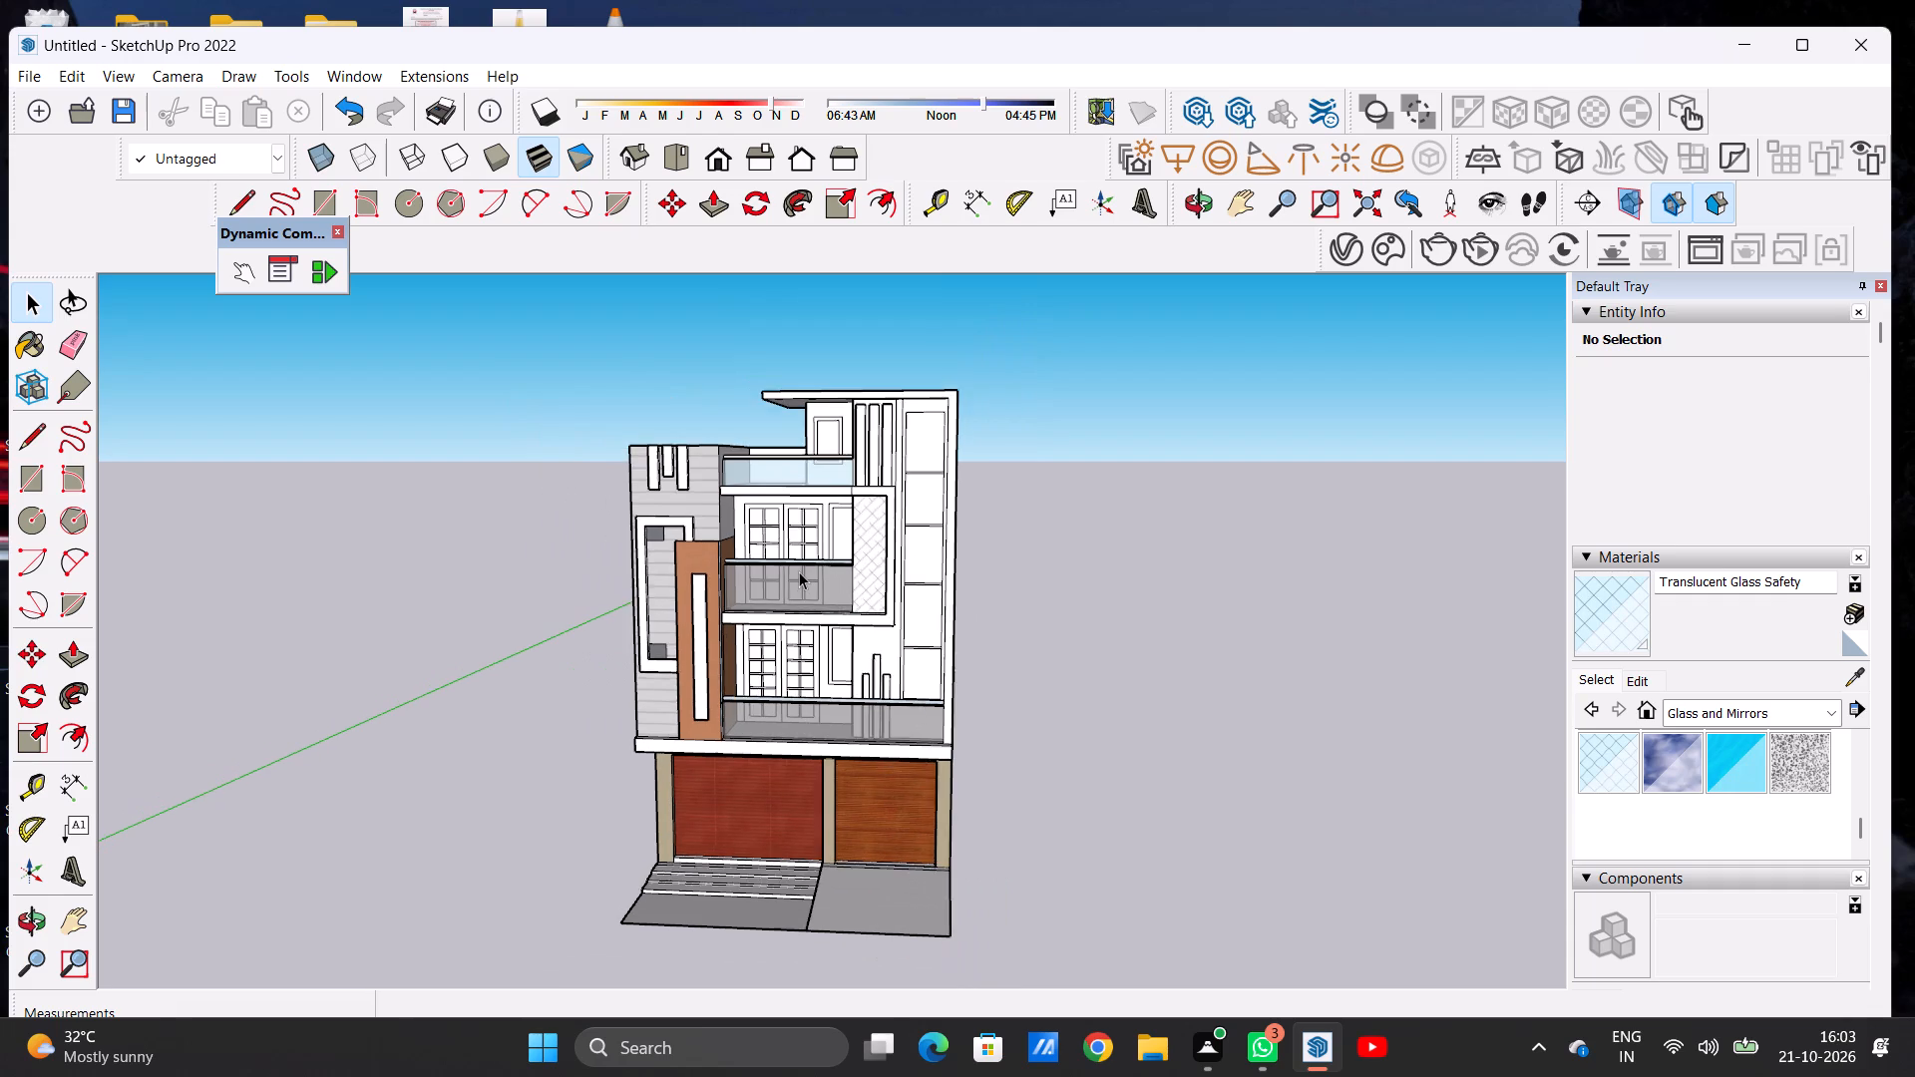
scroll(799, 571, "up", 5)
scroll(799, 571, "down", 8)
scroll(776, 375, "up", 7)
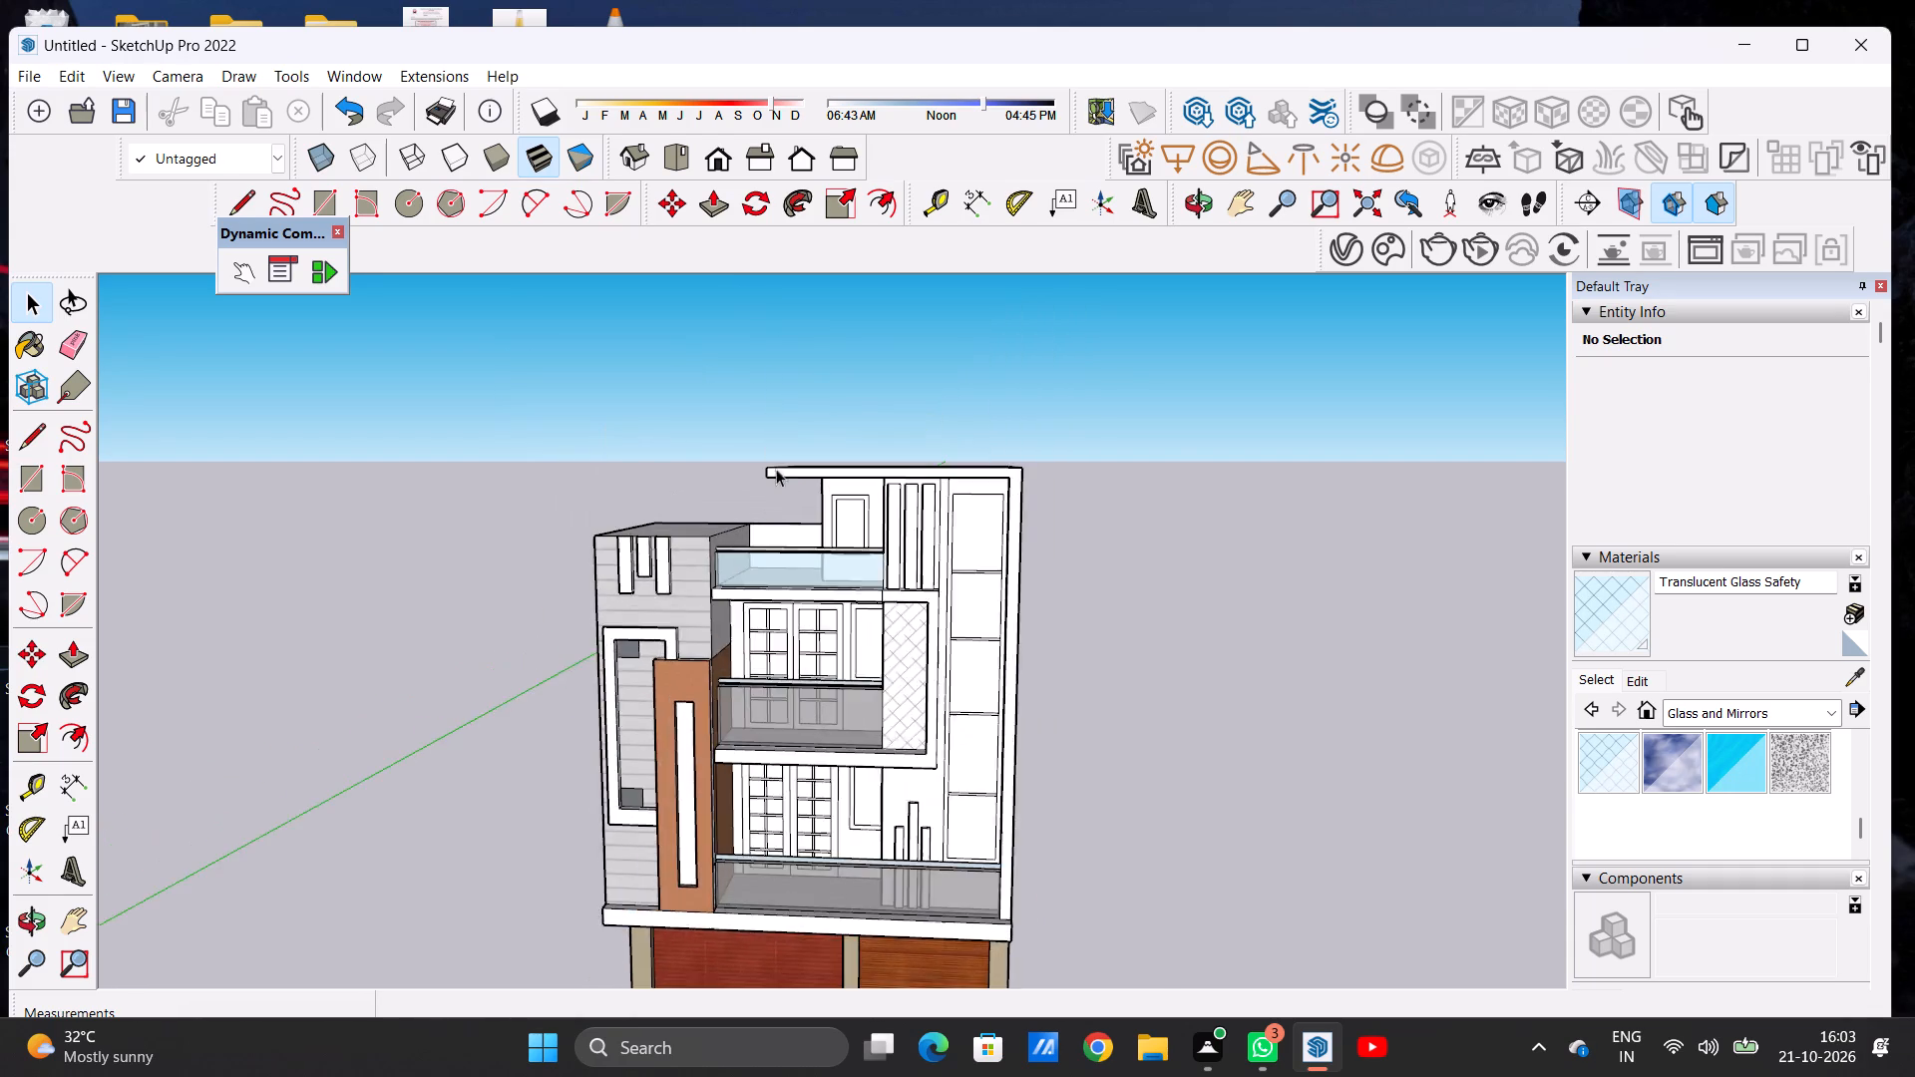
Paint the frame of the top-floor window farther from the vertical fins with Wood Veneer 01 from Wood.
scroll(776, 469, "up", 6)
middle_click_drag(847, 512, 1130, 516)
scroll(940, 482, "up", 5)
scroll(864, 559, "up", 7)
middle_click_drag(864, 561, 851, 600)
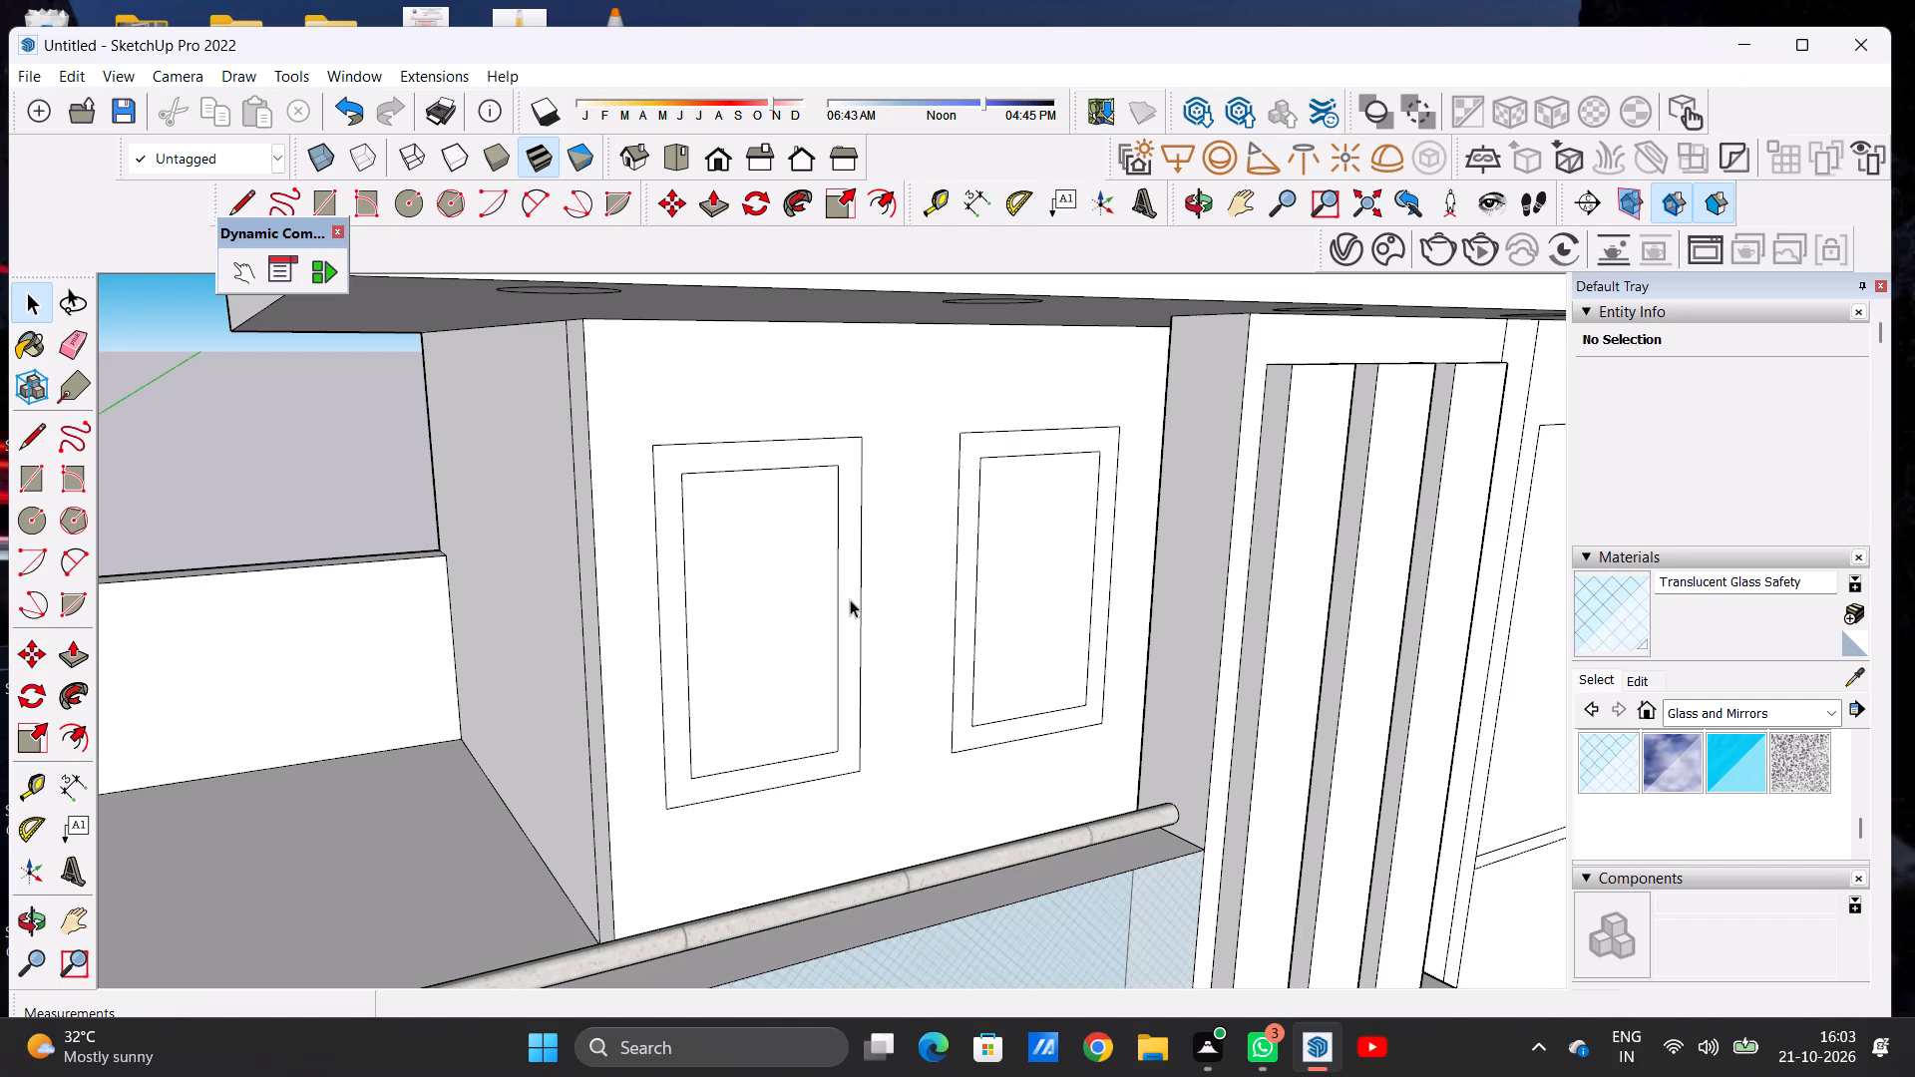
left_click(1596, 675)
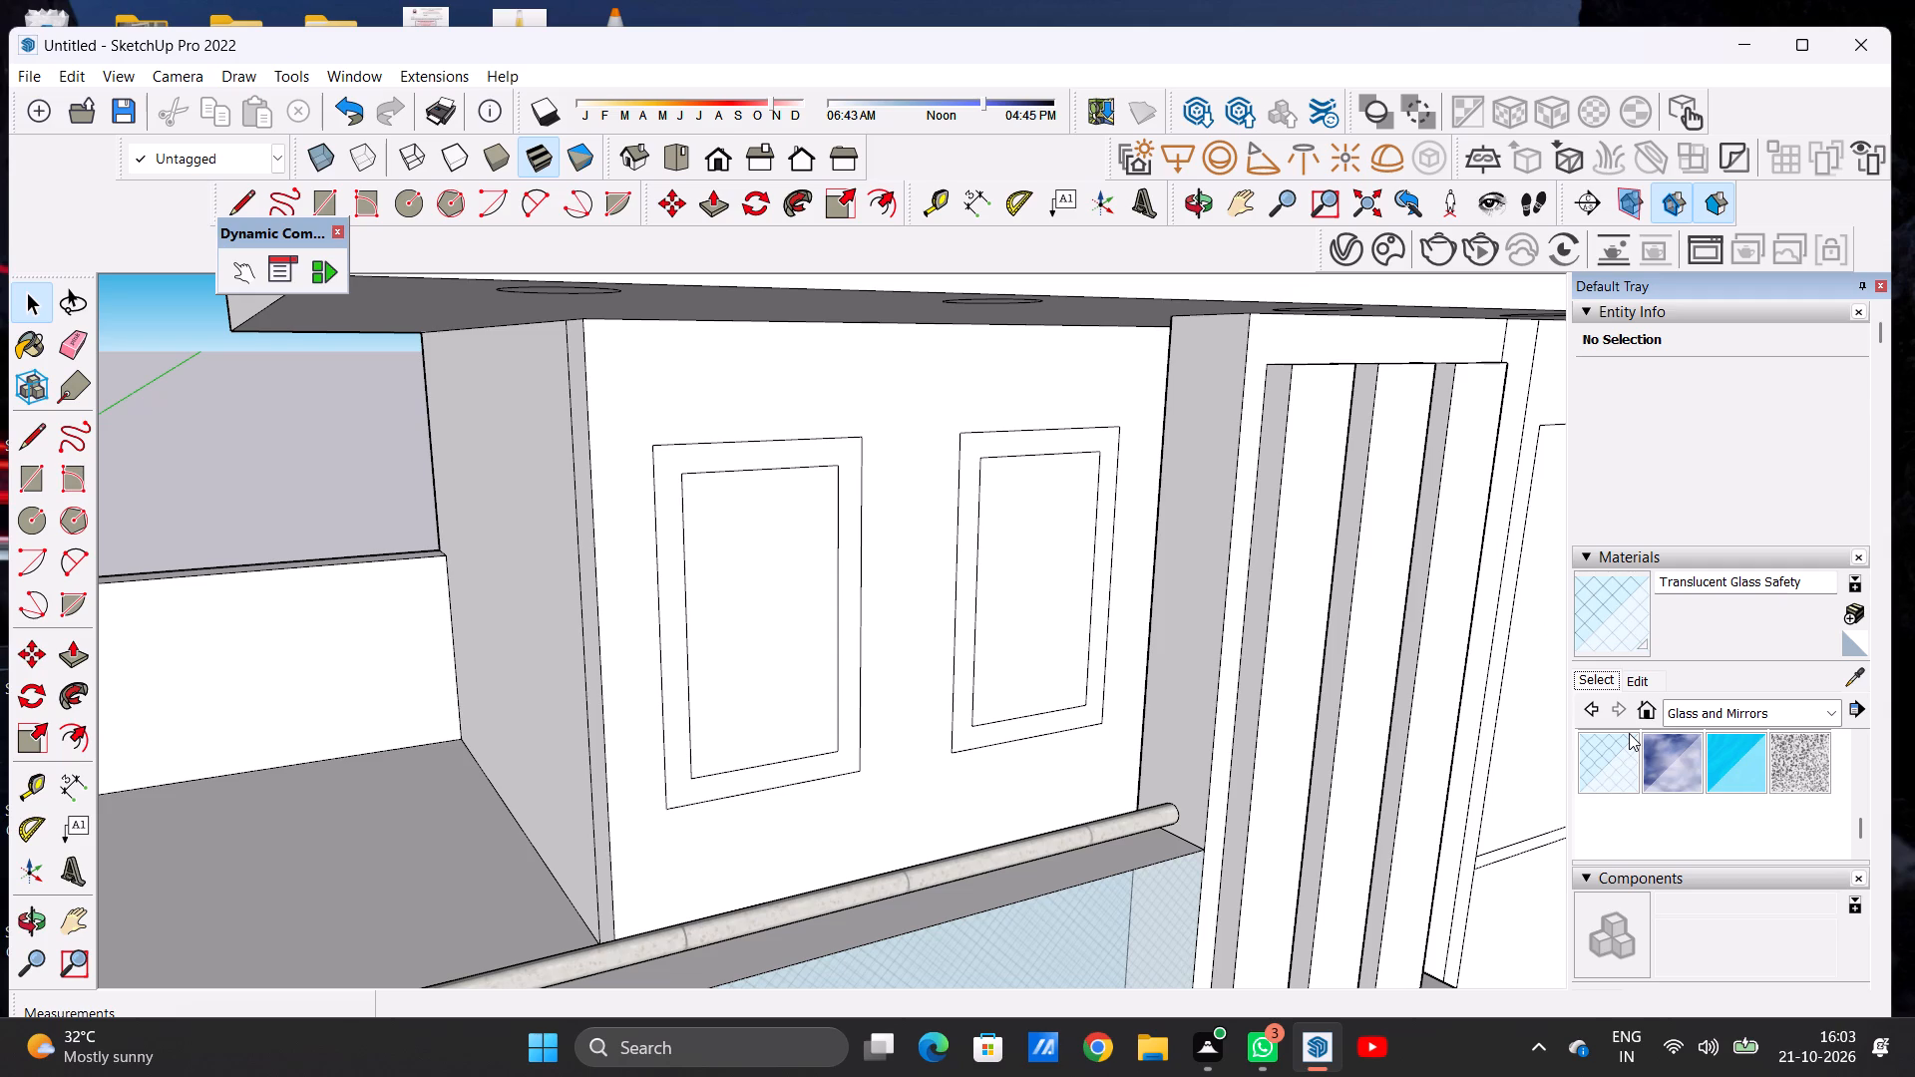
left_click(1683, 712)
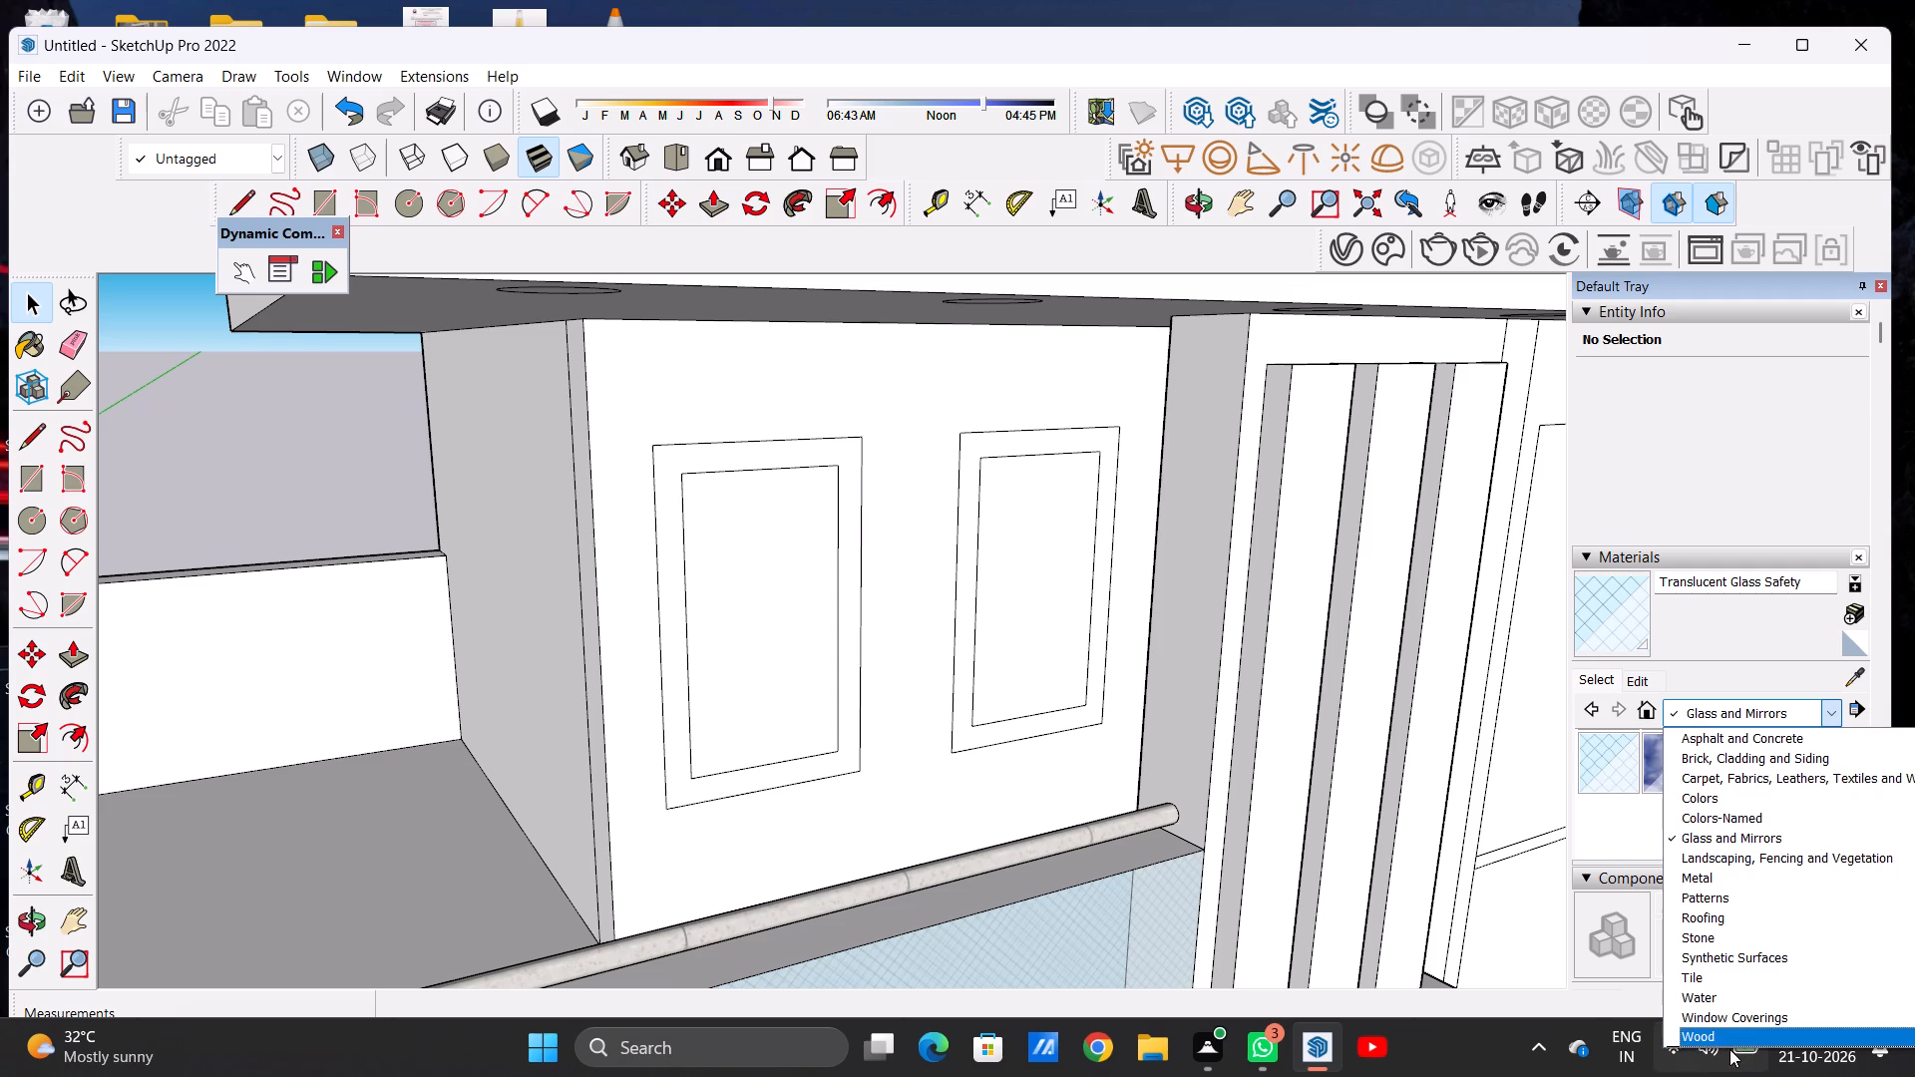
left_click(1695, 1035)
scroll(1714, 787, "down", 2)
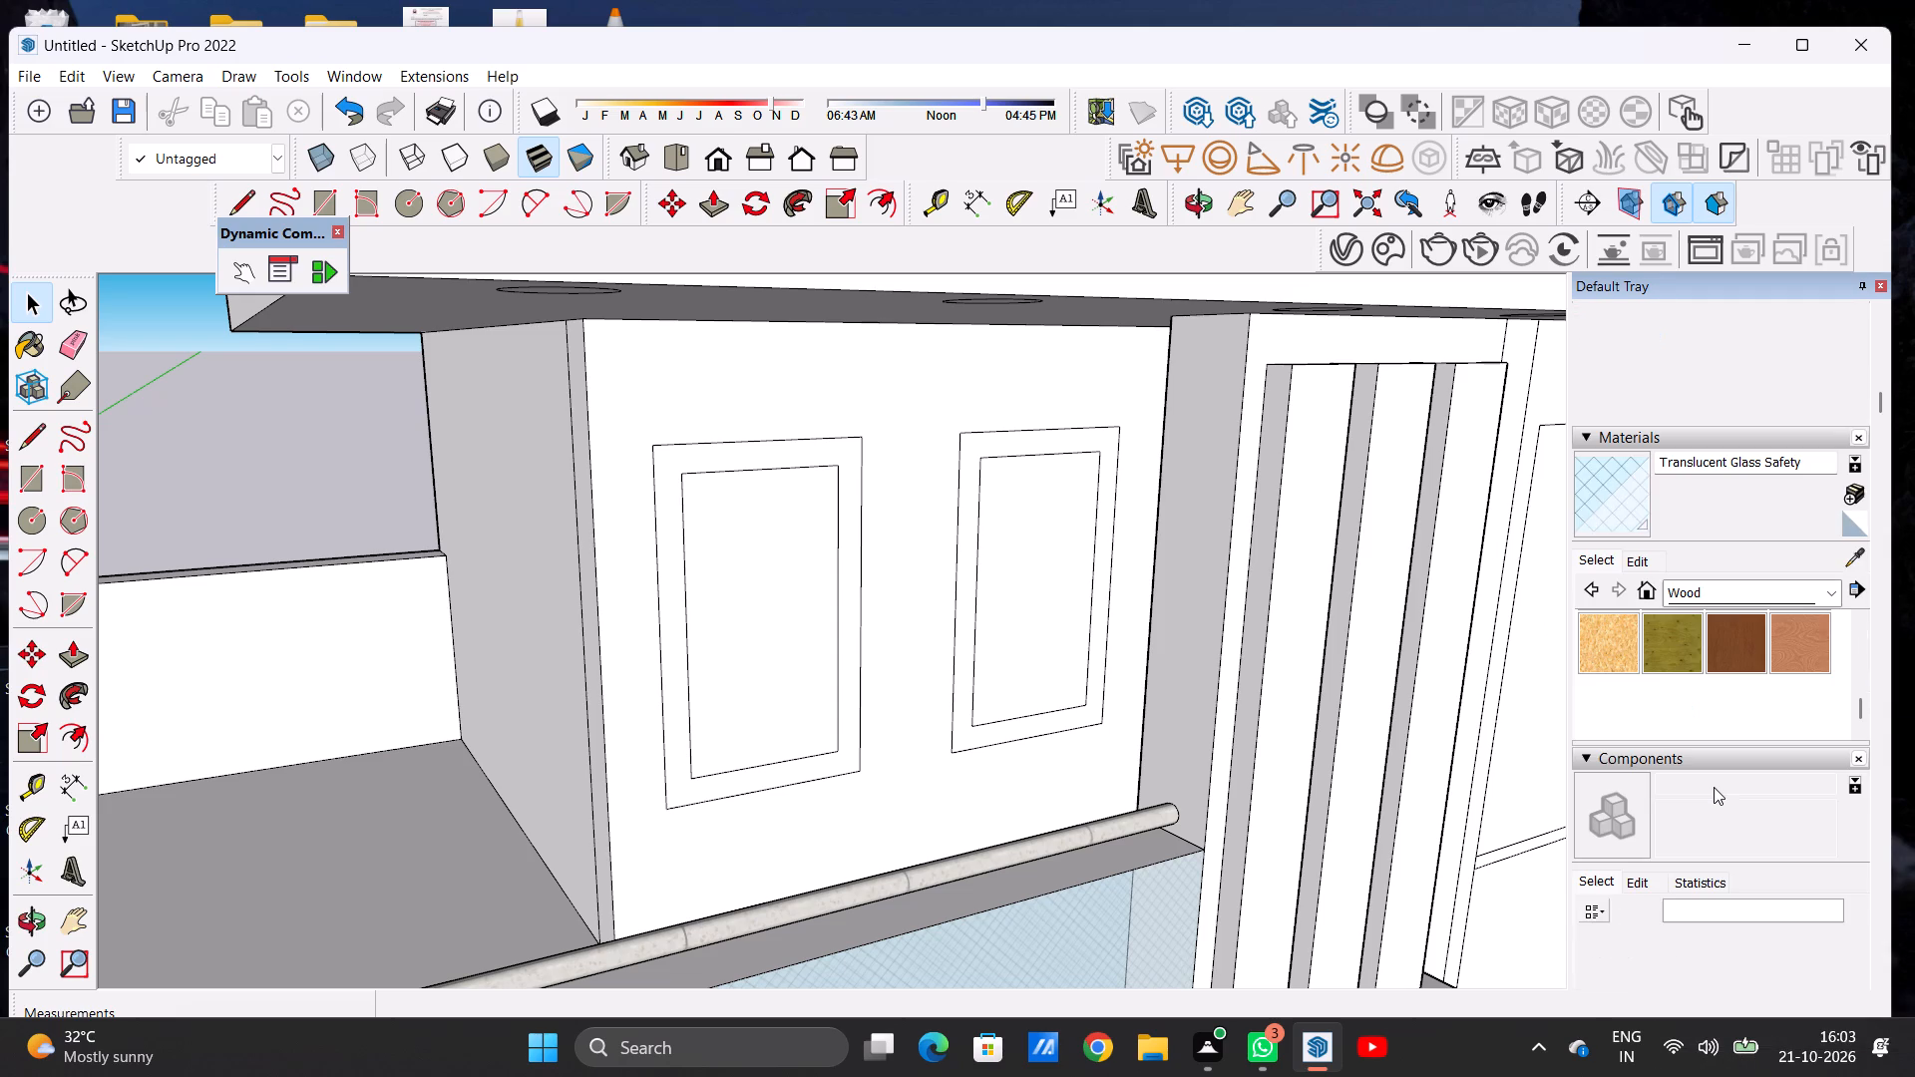
scroll(1714, 787, "down", 1)
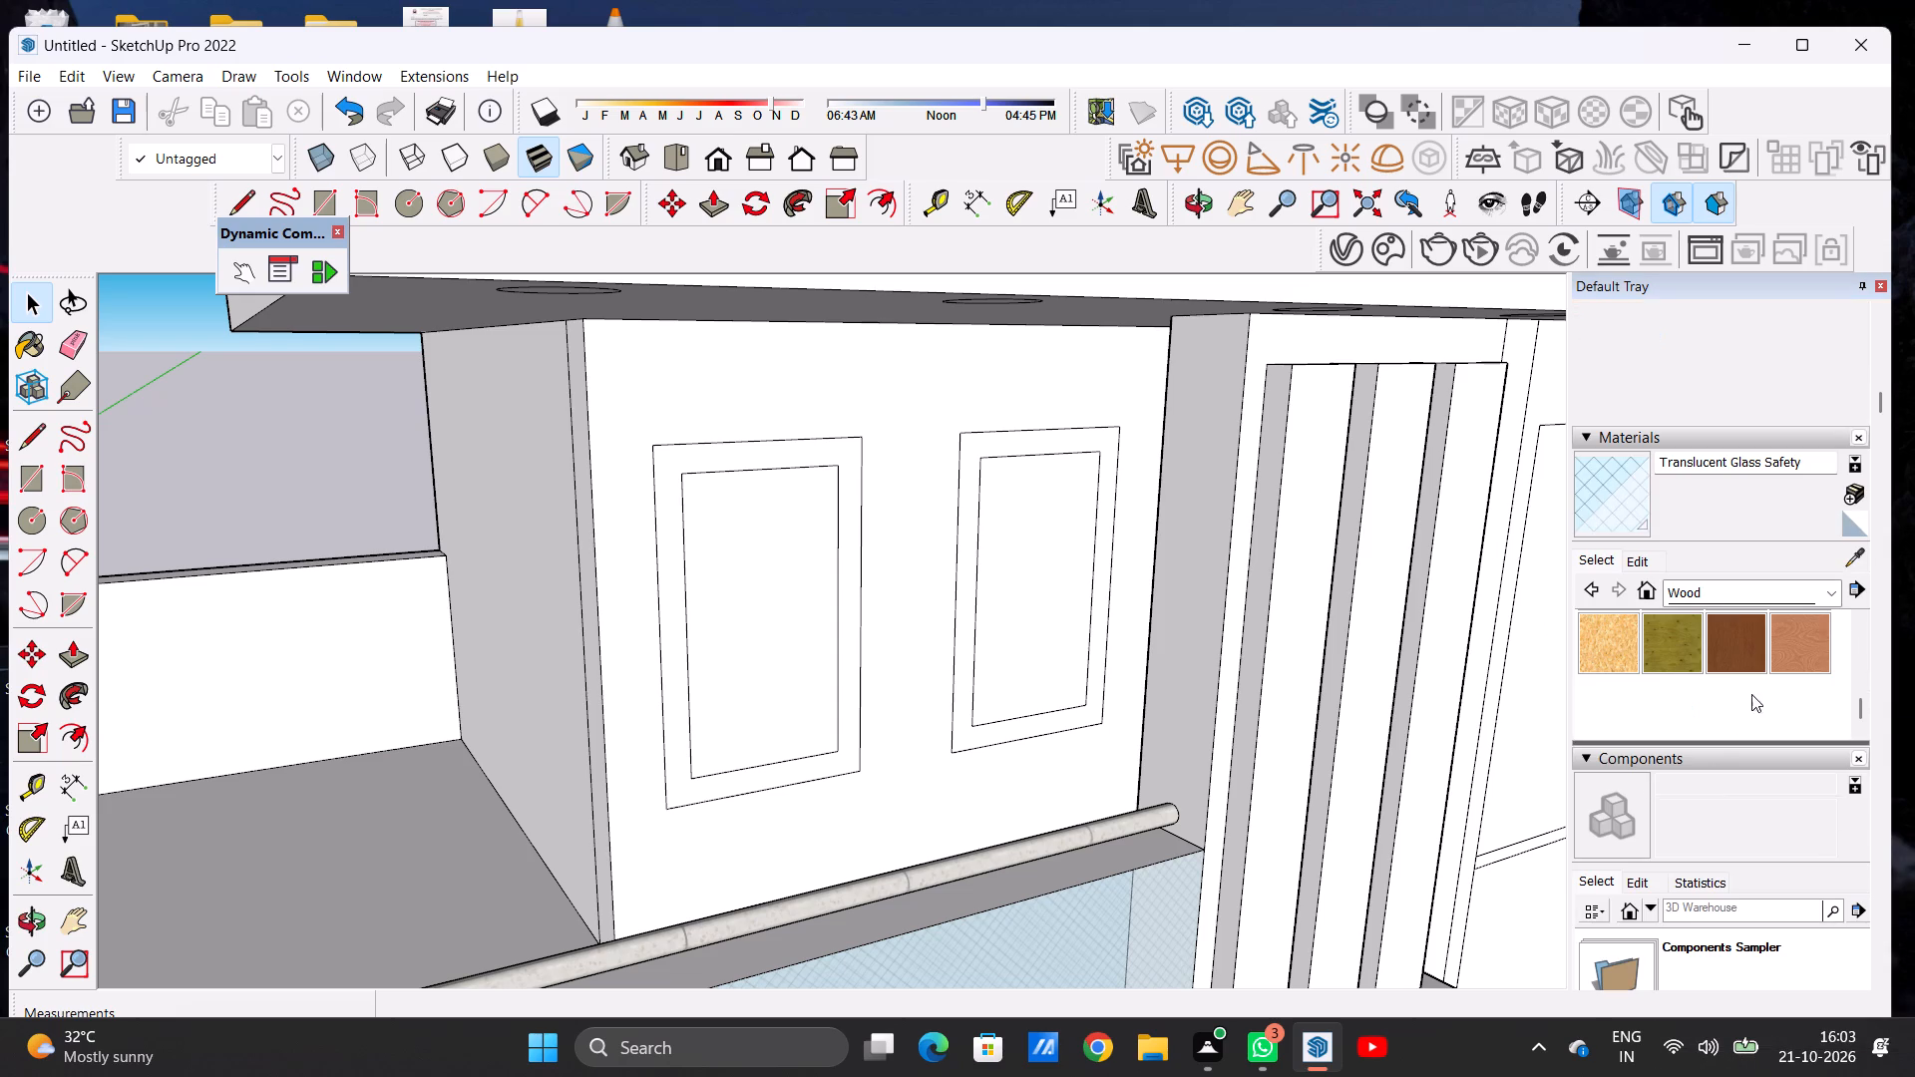
left_click(1738, 630)
scroll(640, 559, "up", 6)
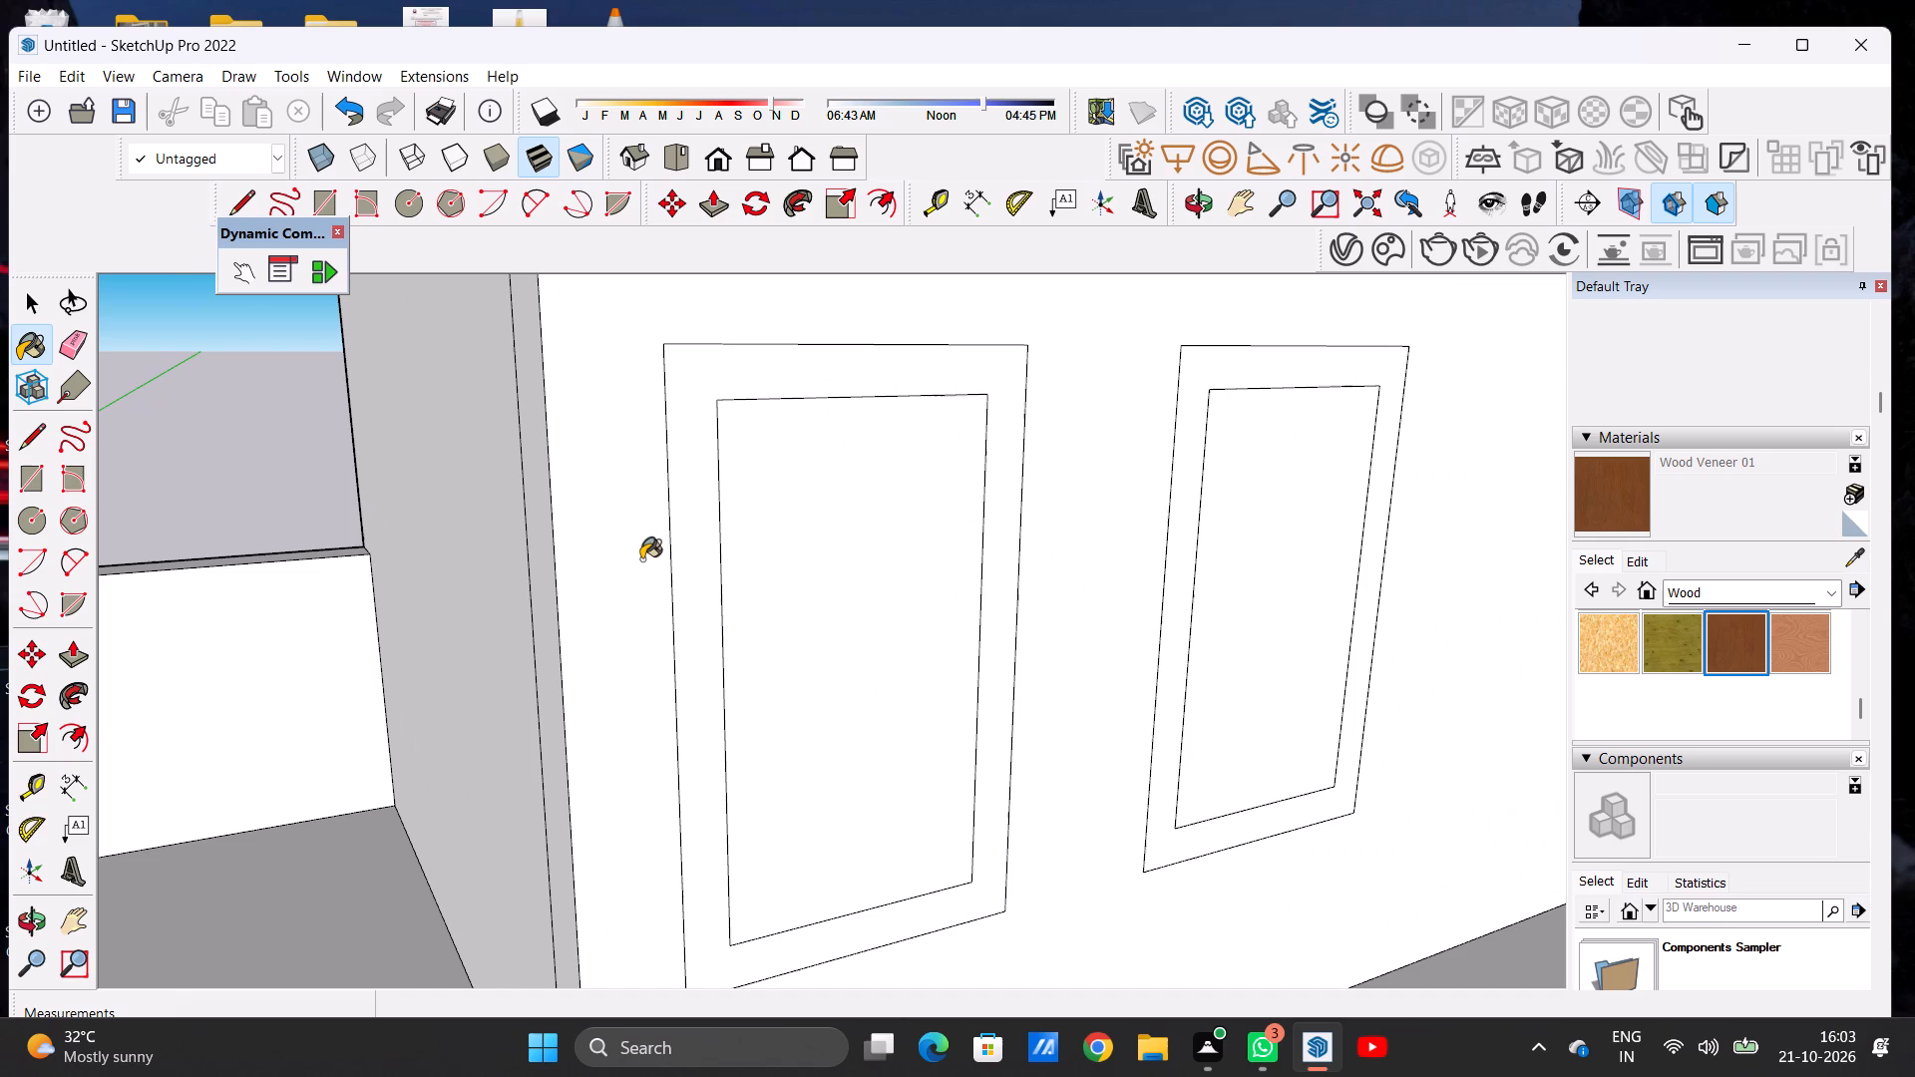
left_click(680, 426)
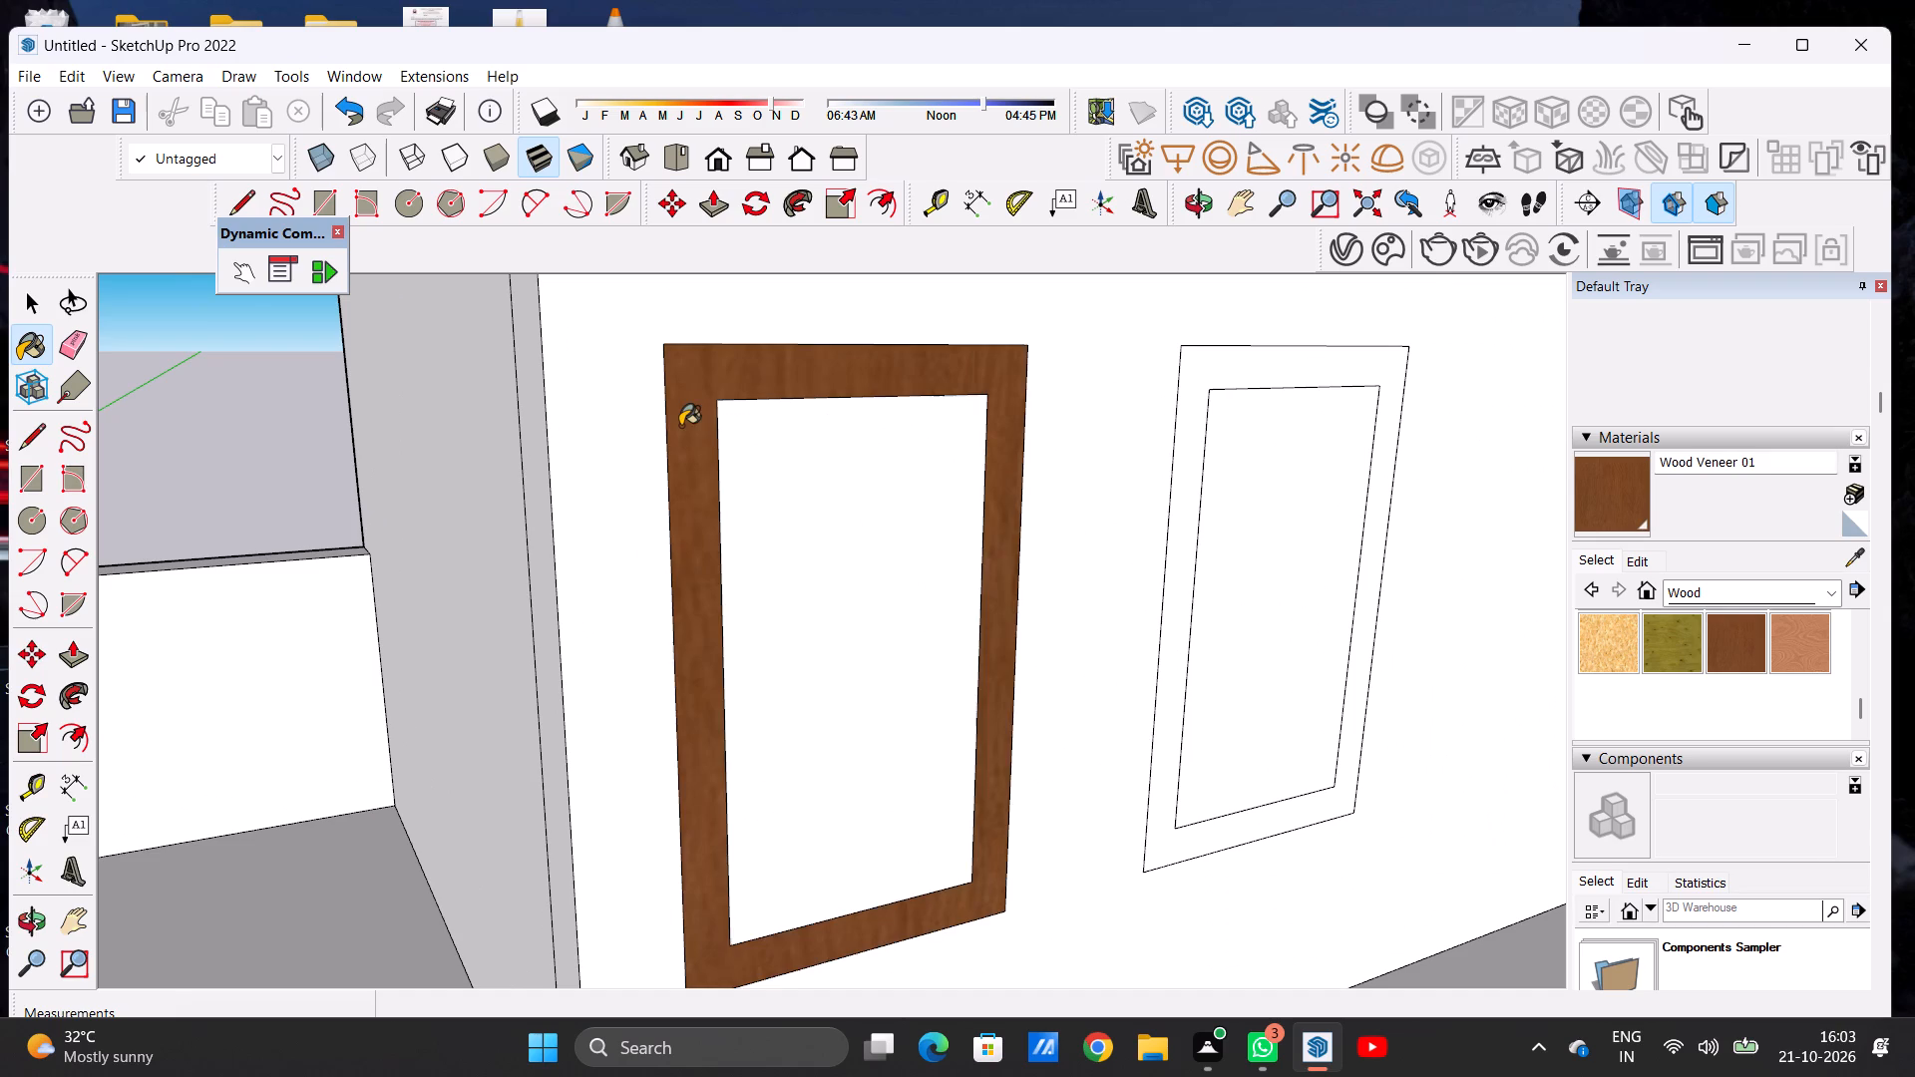
Paint the frame of the second top-floor window, beside the vertical fins, with Wood Veneer 01.
scroll(680, 426, "down", 14)
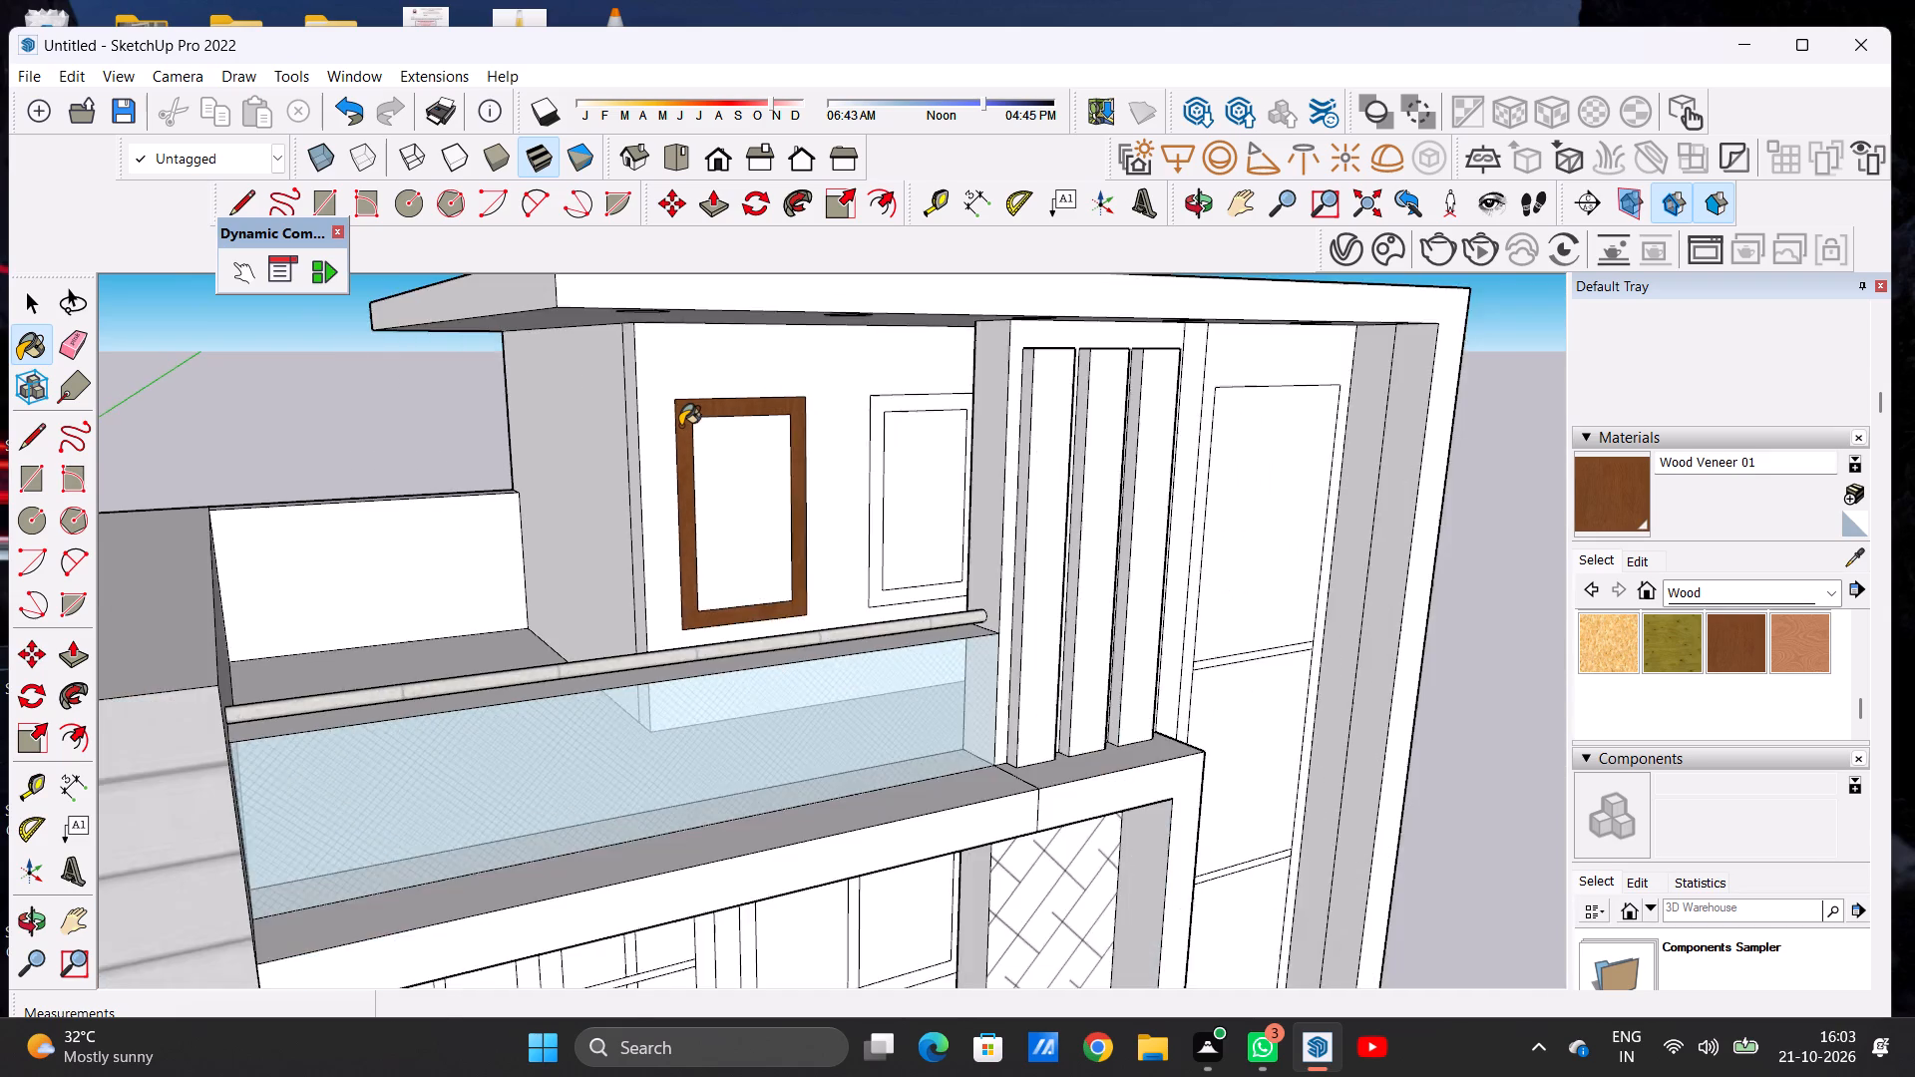
scroll(1126, 452, "up", 6)
scroll(591, 428, "up", 7)
left_click(686, 394)
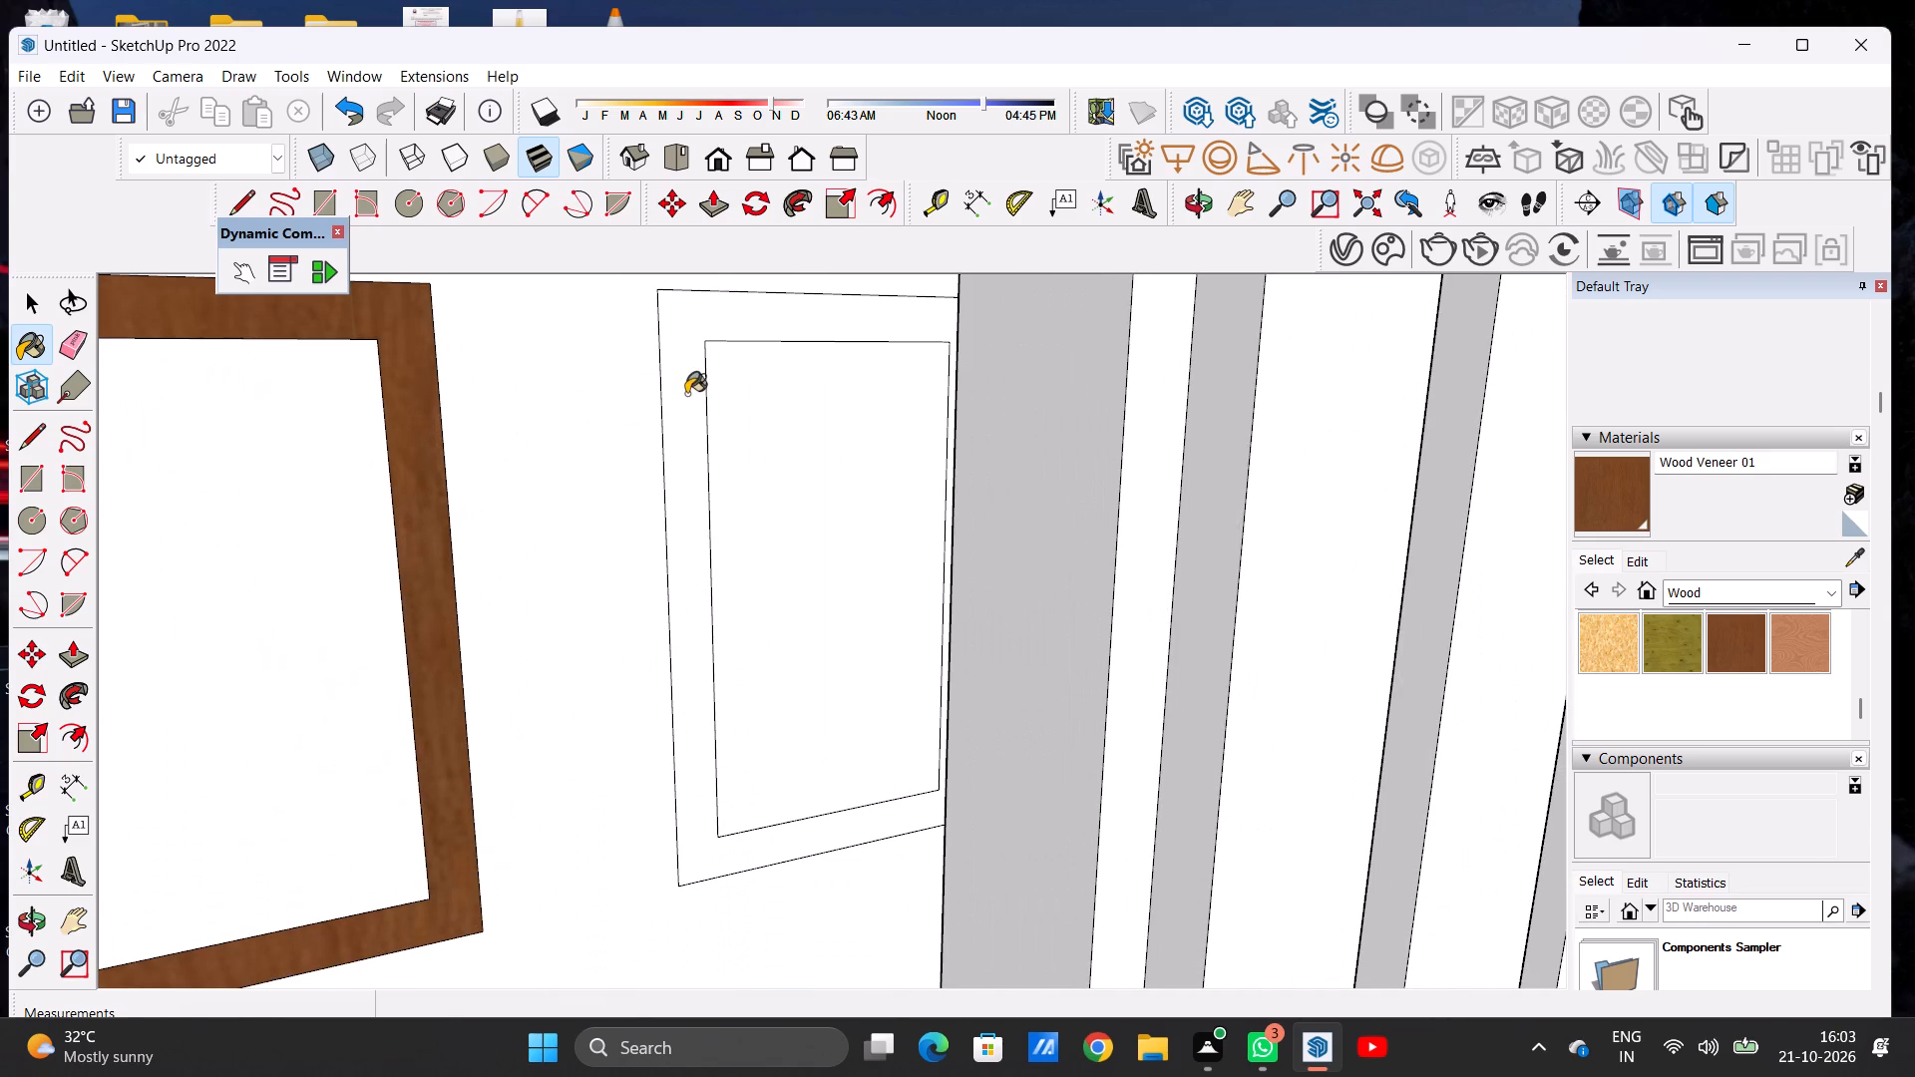
scroll(647, 474, "down", 8)
scroll(641, 474, "up", 1)
scroll(535, 460, "down", 5)
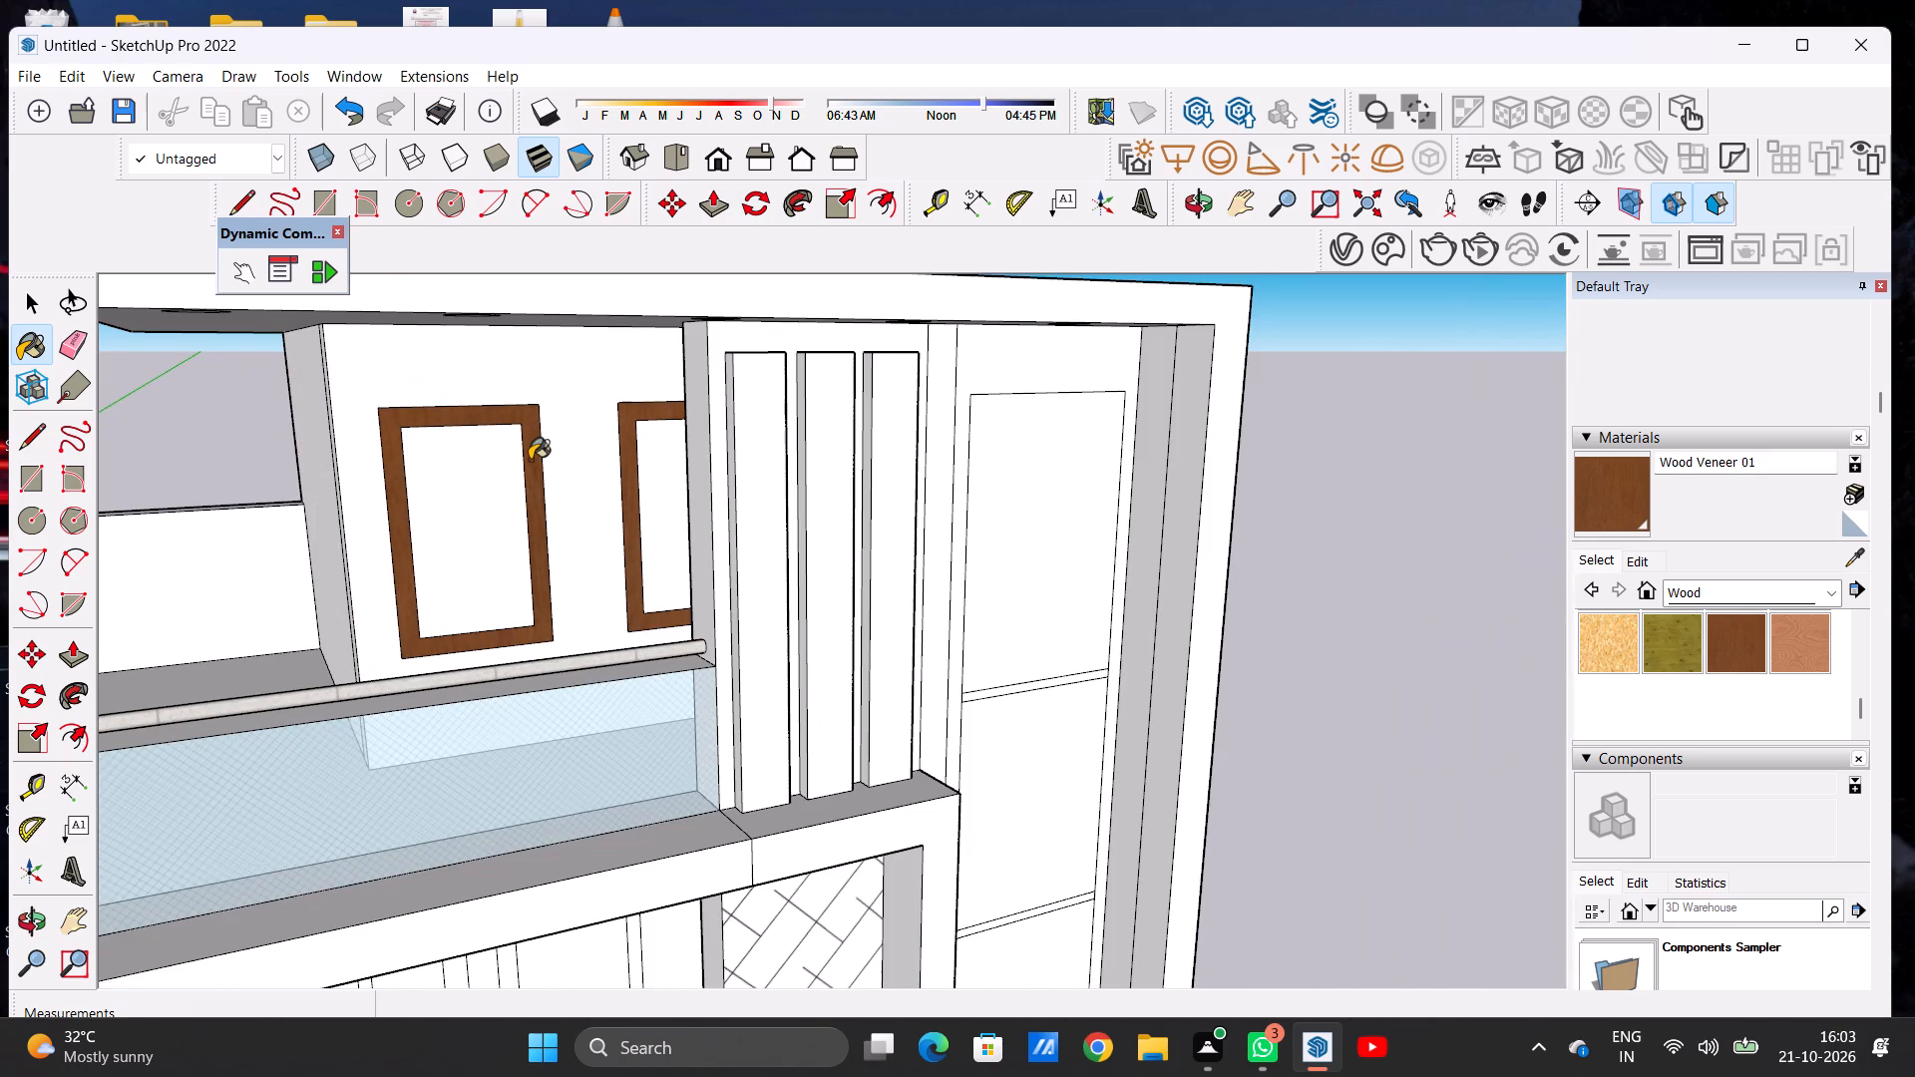
Paint the panes of both top-floor windows with Translucent Glass Safety from Glass and Mirrors.
scroll(530, 460, "up", 1)
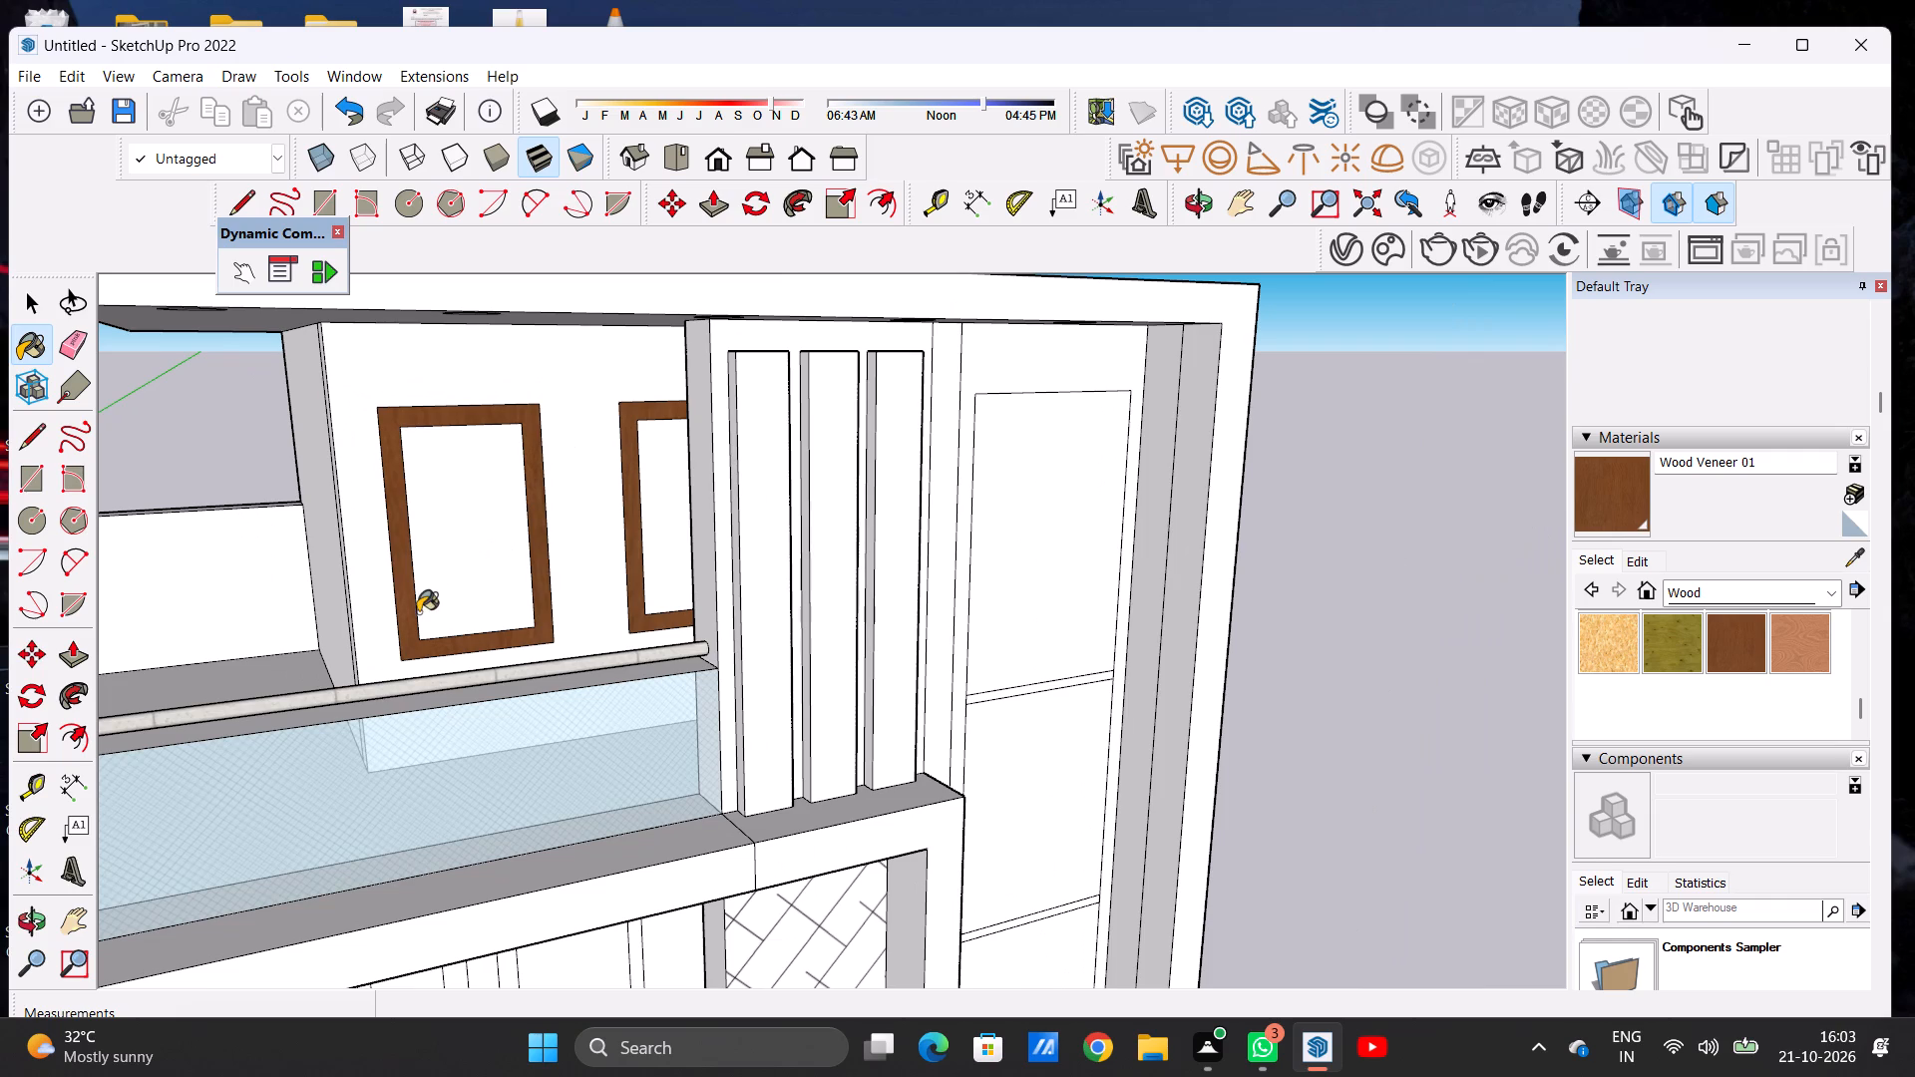
scroll(504, 590, "up", 1)
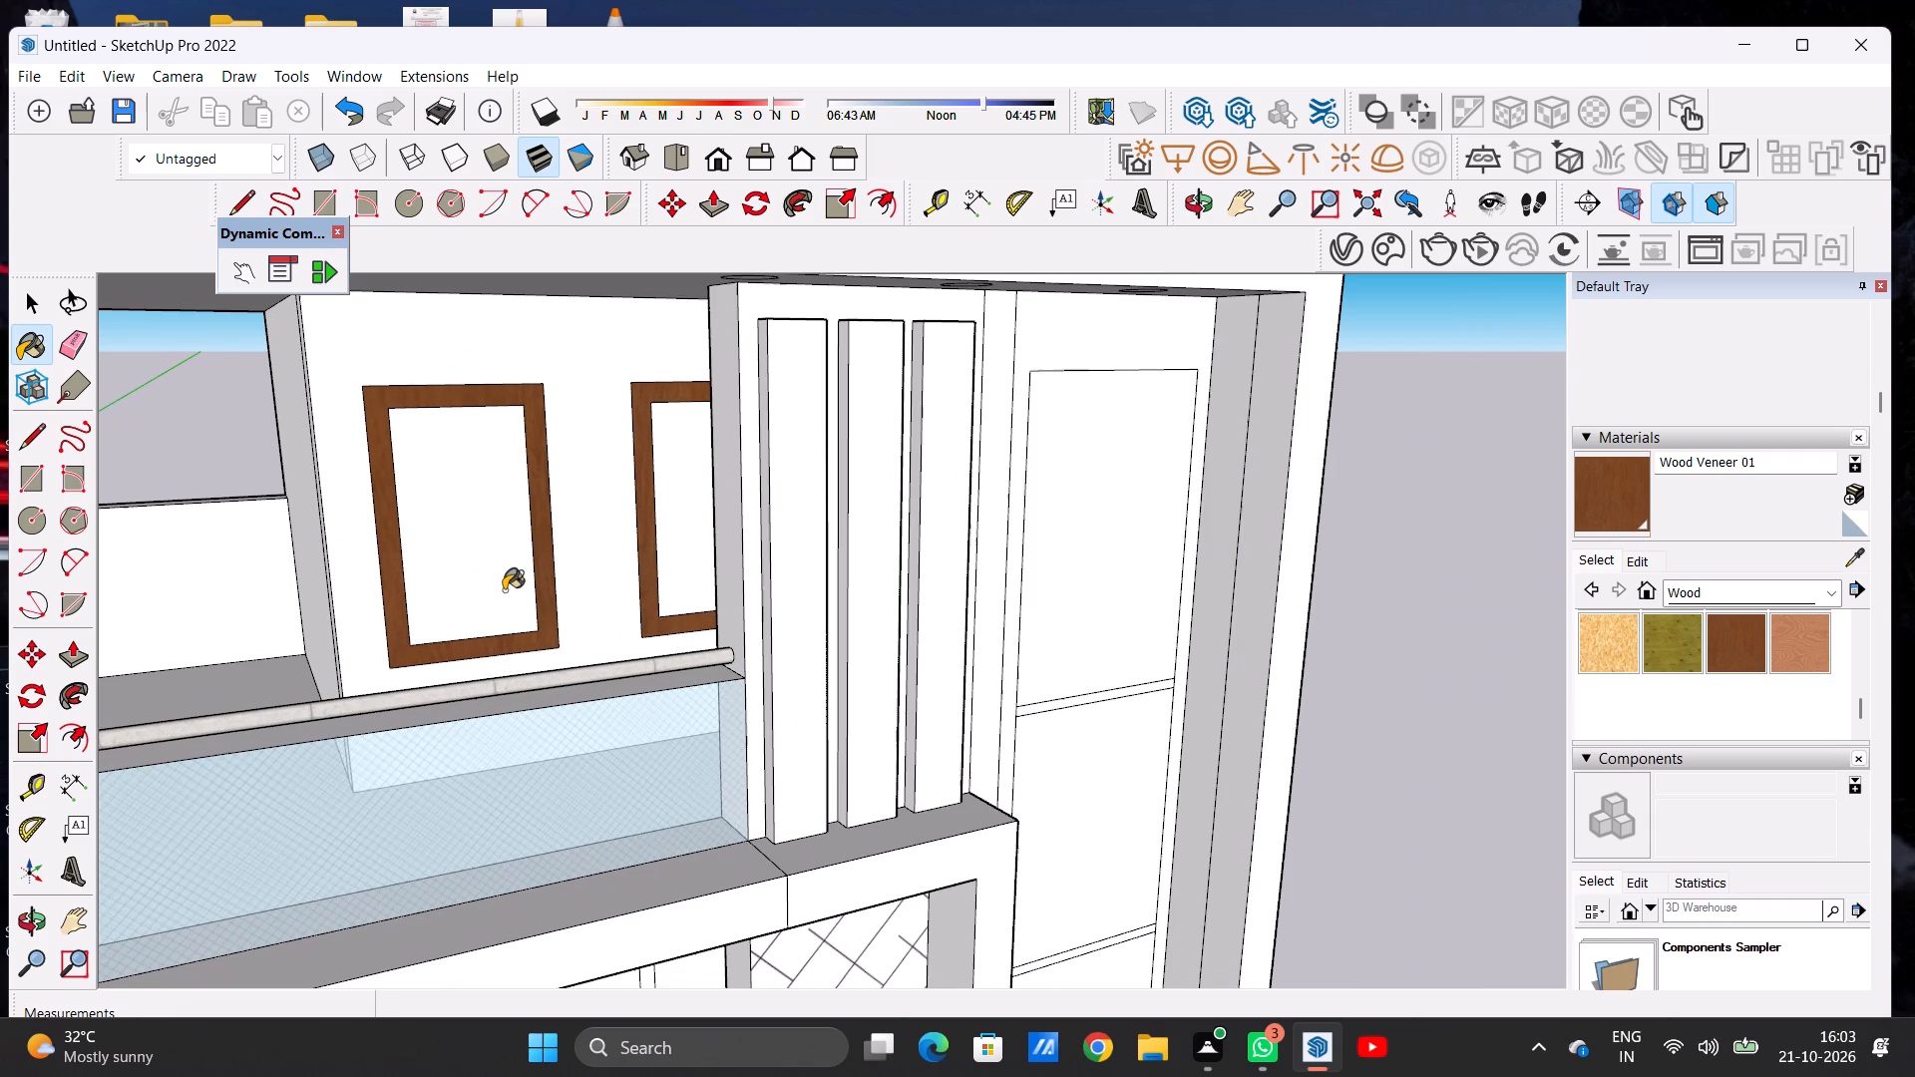
left_click(1687, 591)
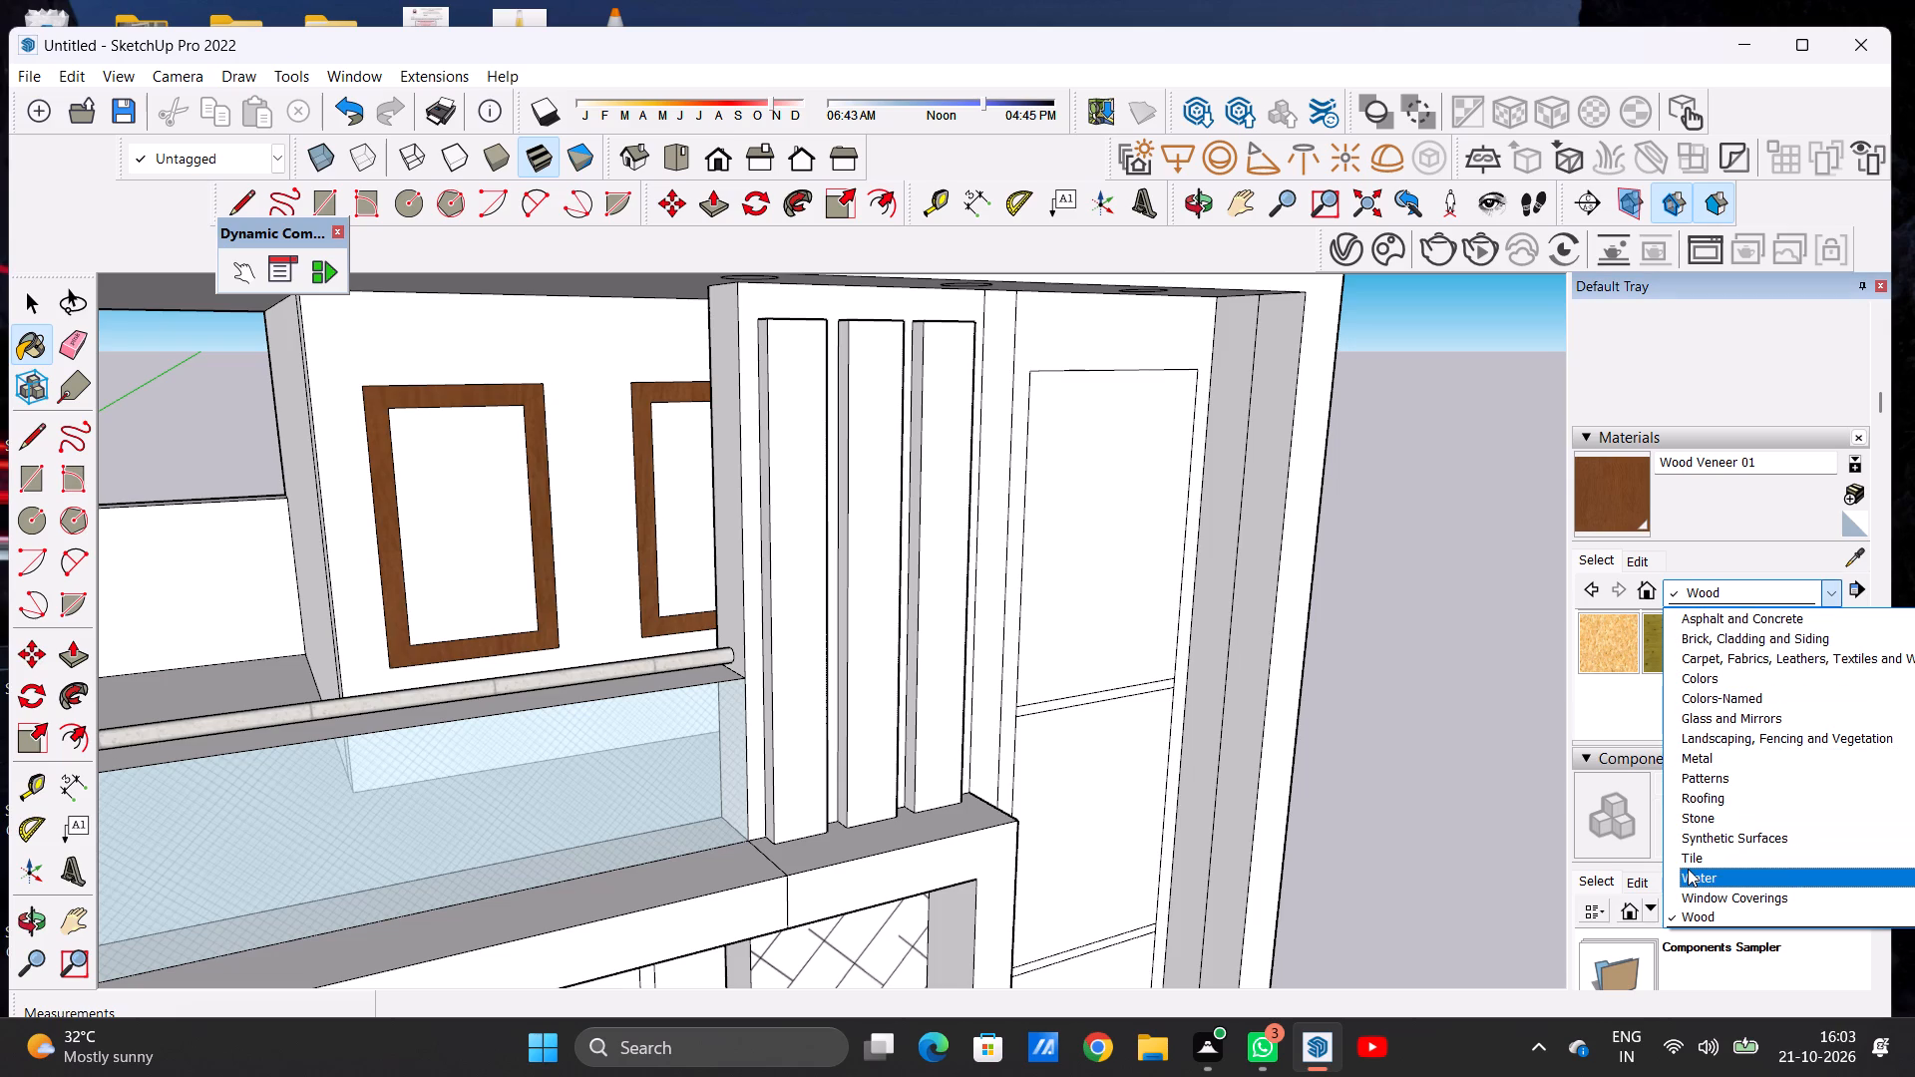
left_click(1745, 722)
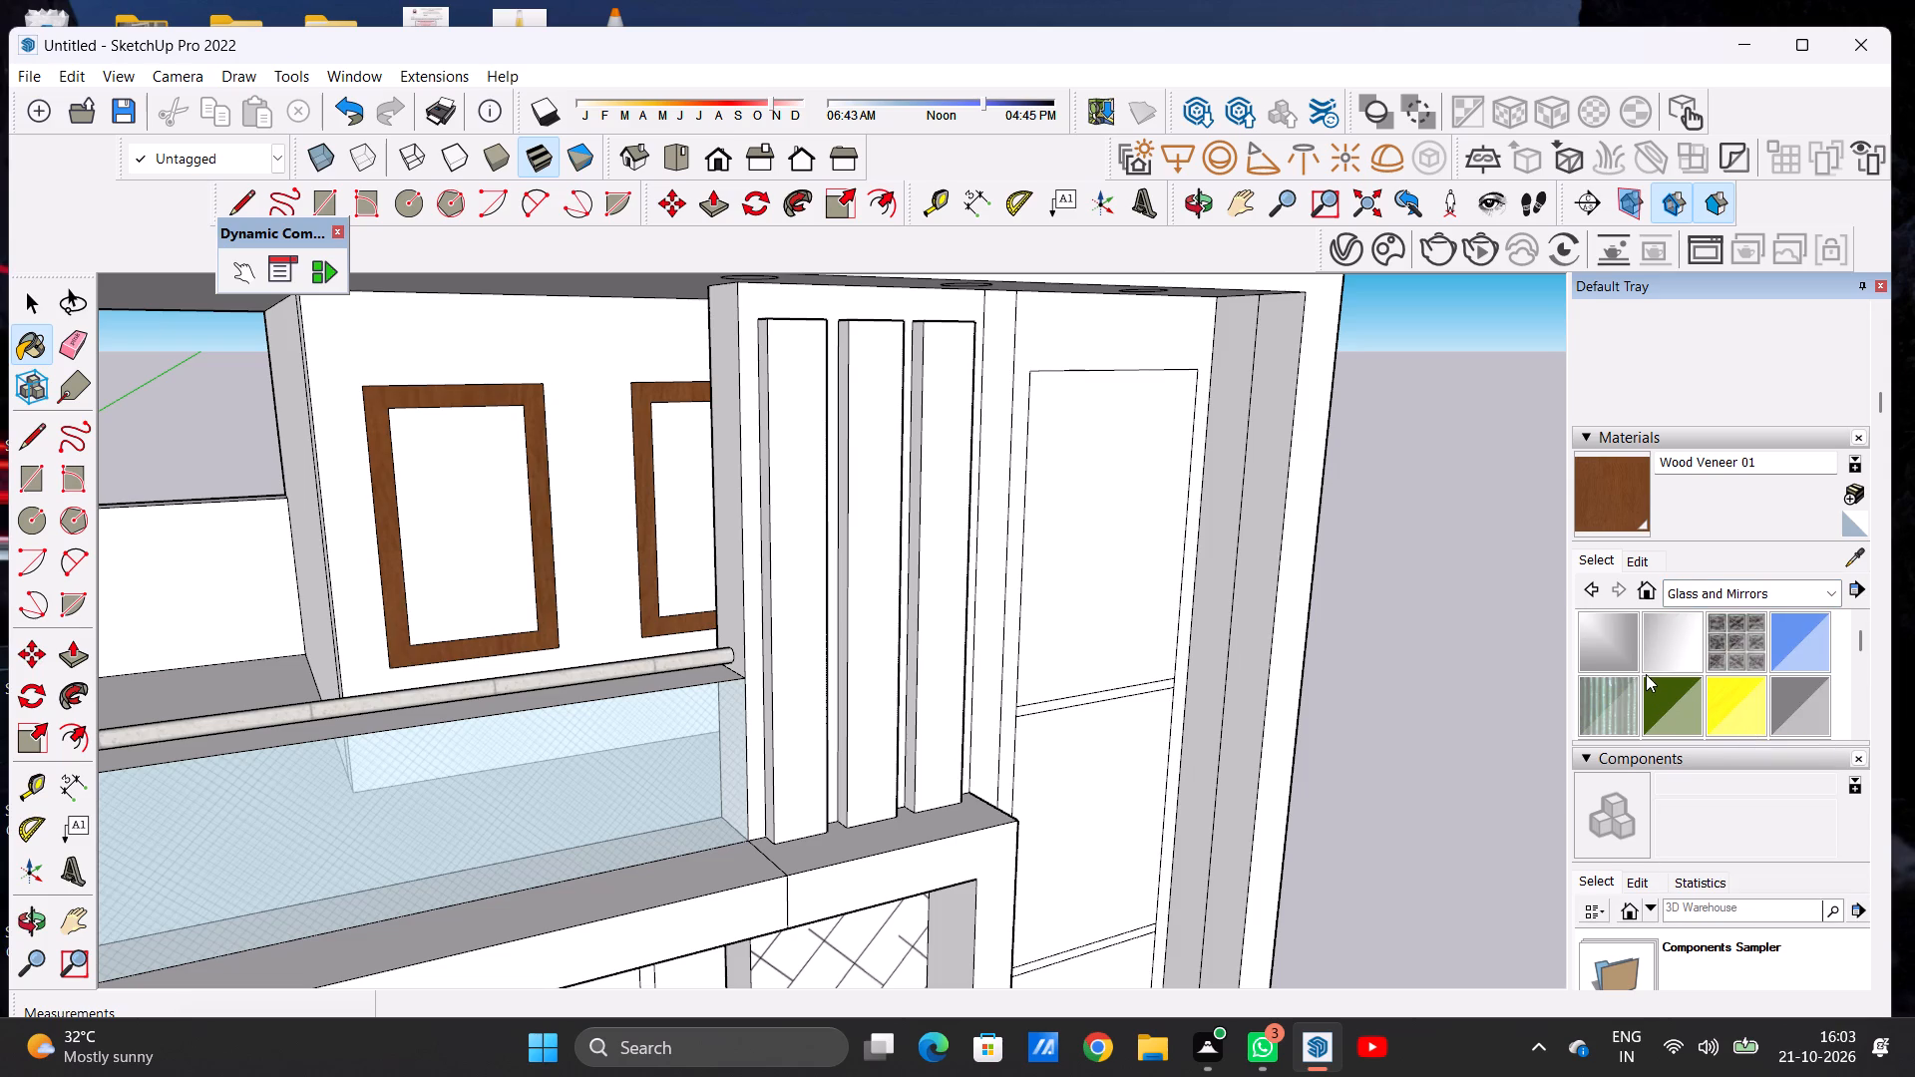
scroll(1646, 674, "down", 1)
left_click(1619, 655)
scroll(574, 517, "up", 5)
left_click(412, 529)
left_click(776, 502)
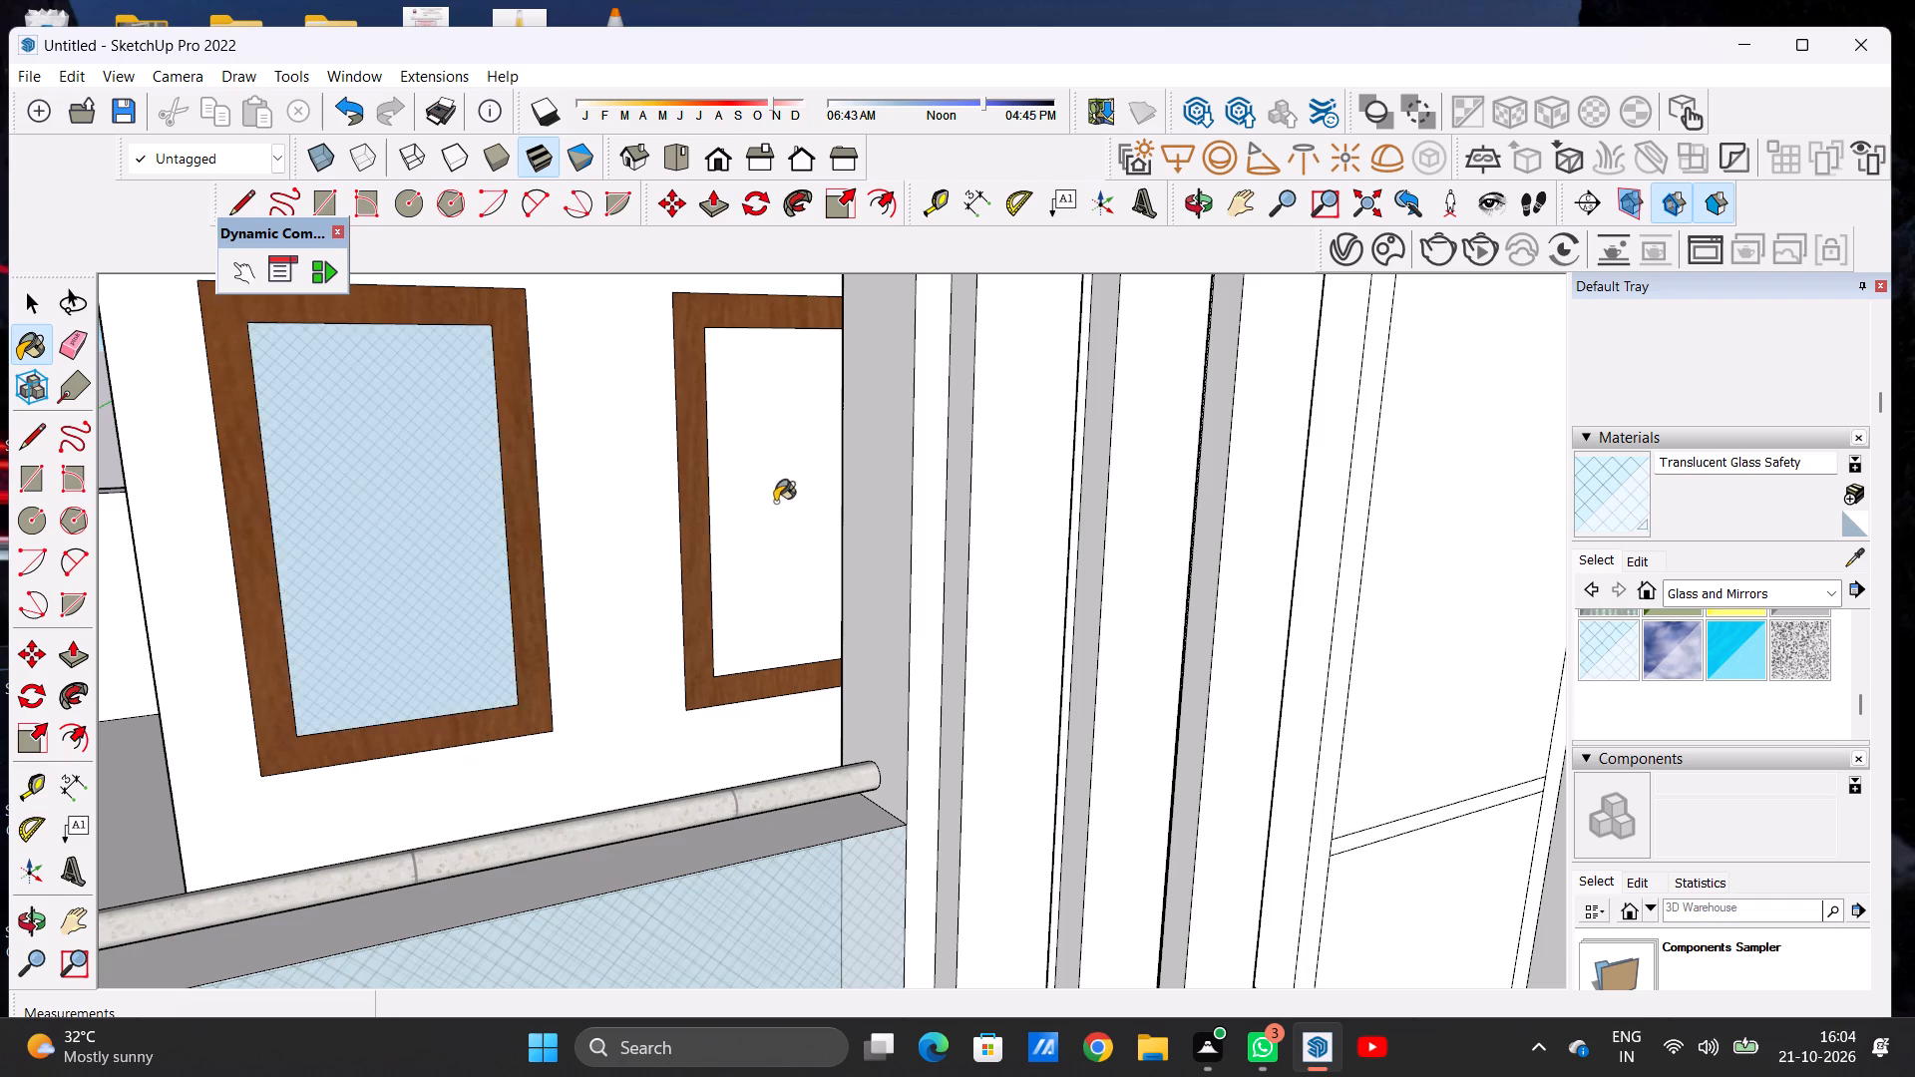
Repaint the pane of the top-floor window farther from the vertical fins with Translucent Glass Blue.
scroll(322, 551, "down", 7)
scroll(389, 559, "down", 19)
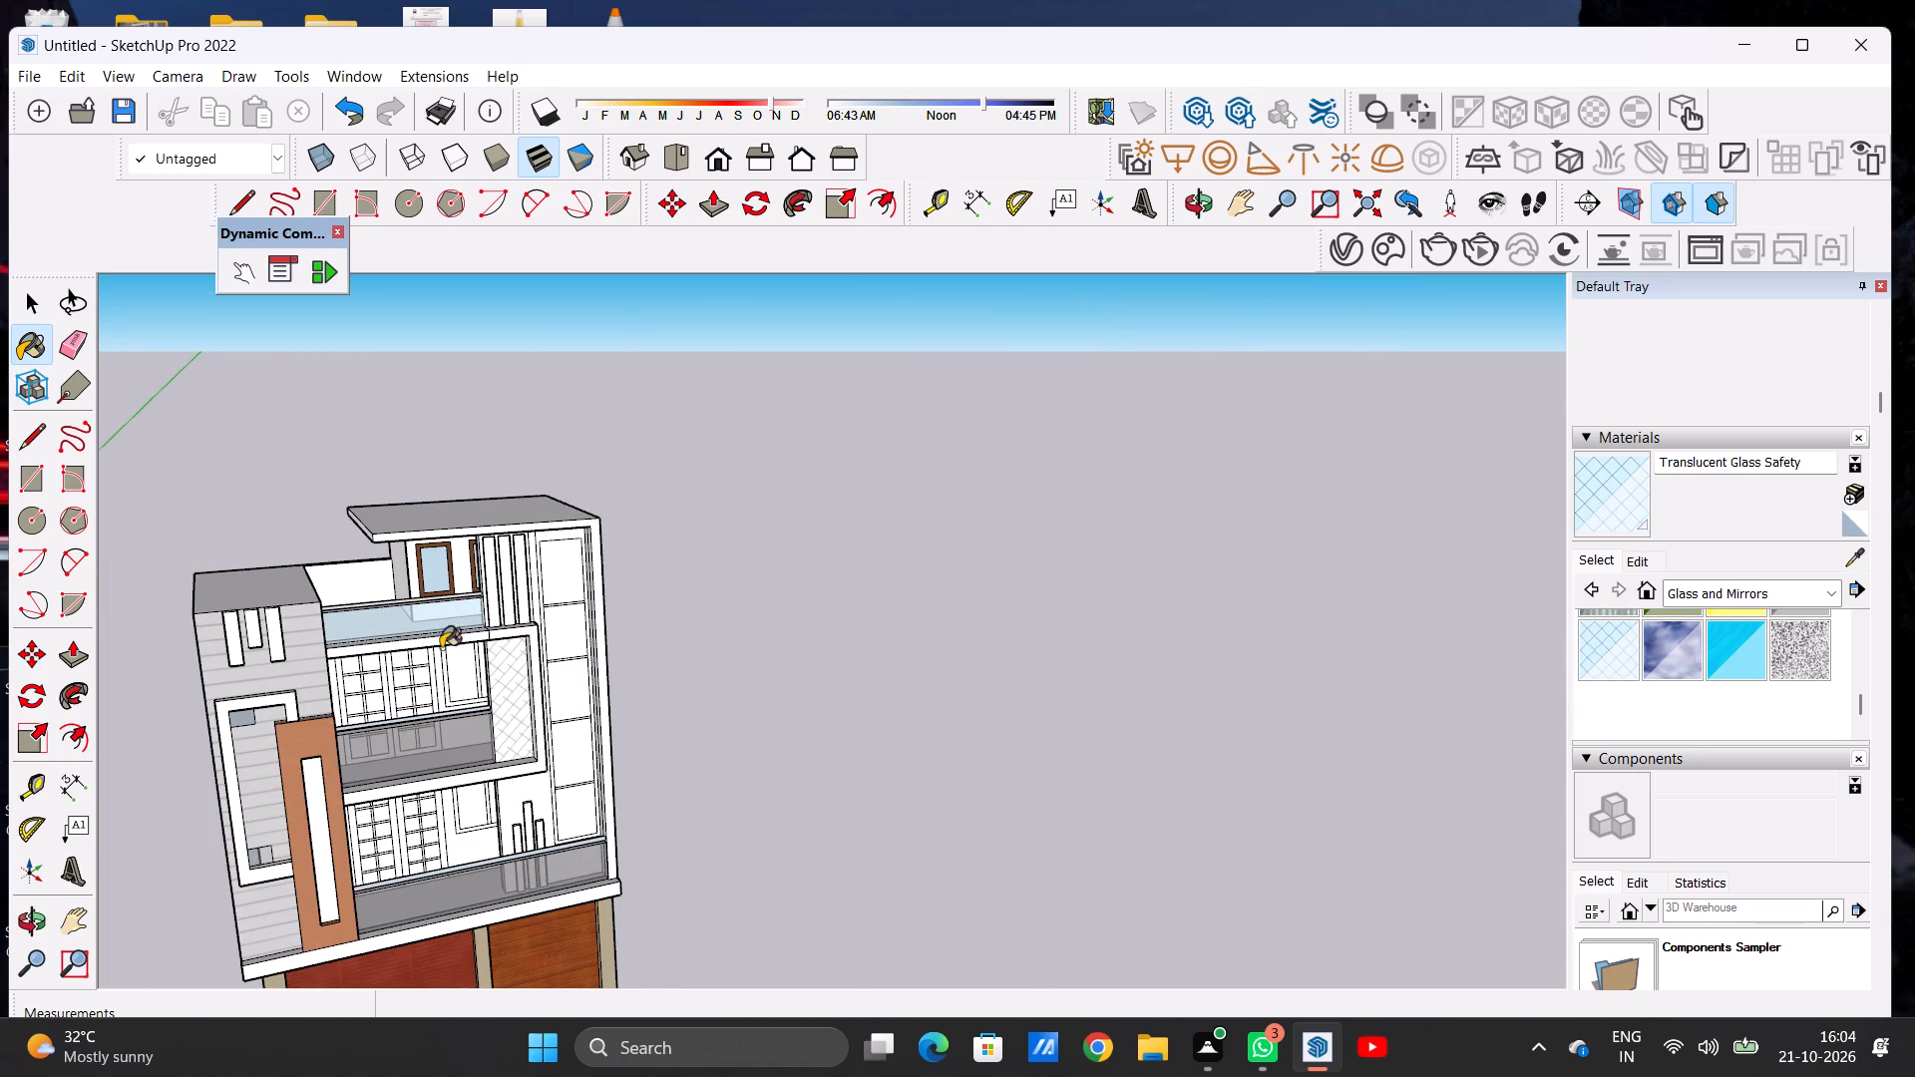
scroll(460, 609, "down", 1)
scroll(425, 576, "up", 9)
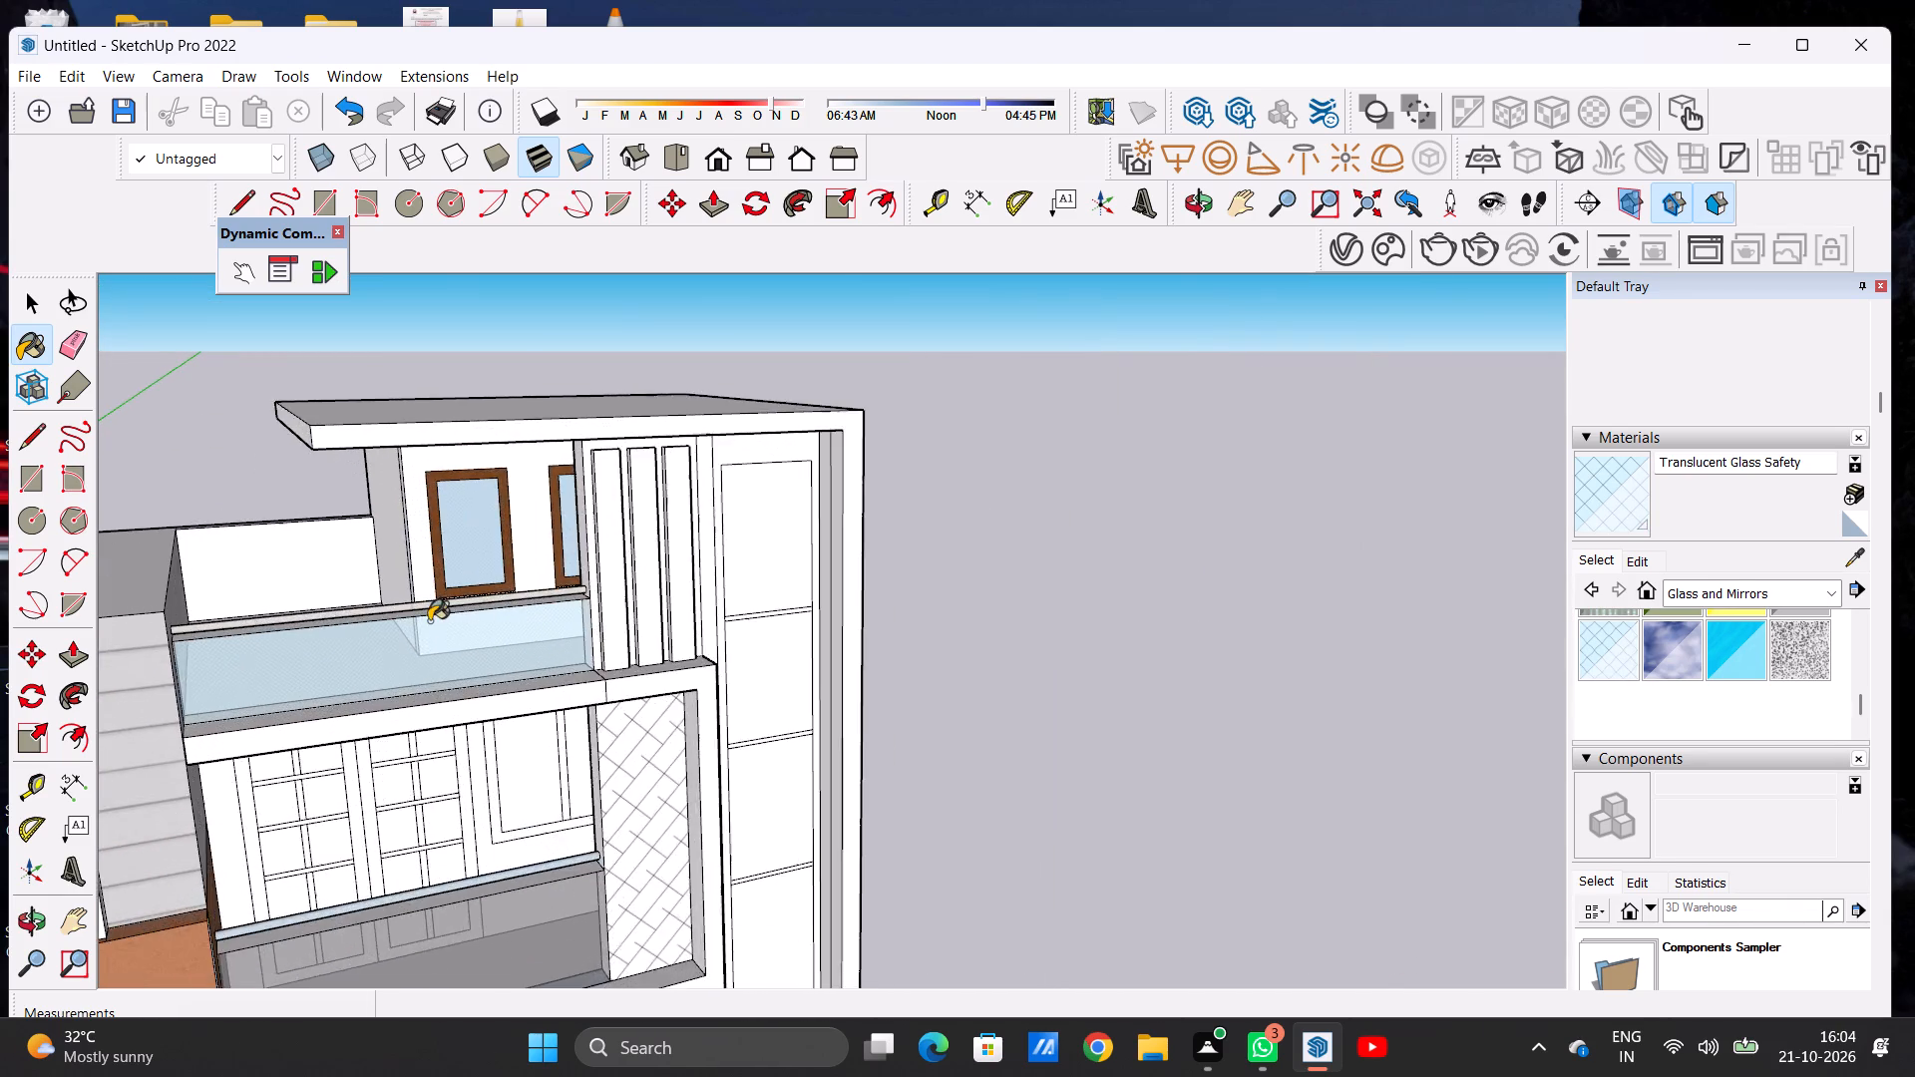
scroll(429, 621, "up", 9)
scroll(1744, 663, "up", 2)
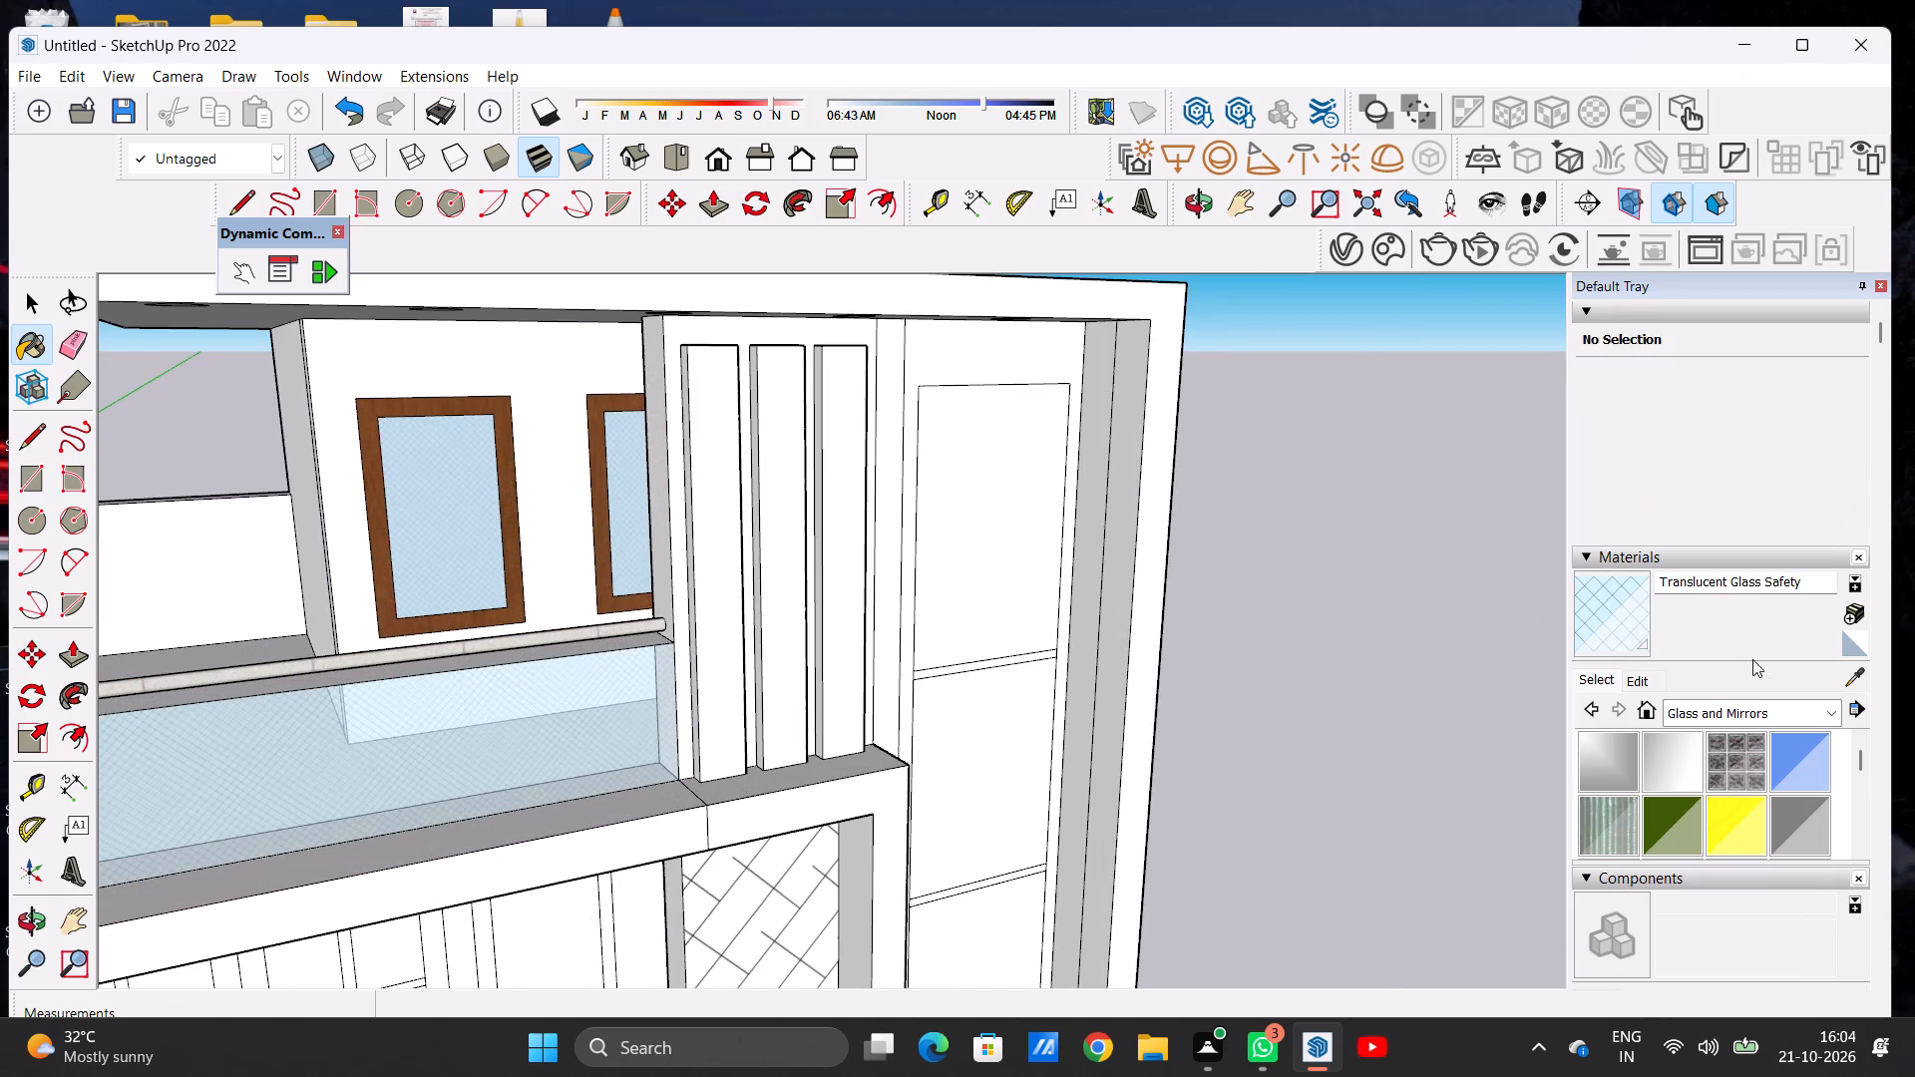
left_click(1804, 760)
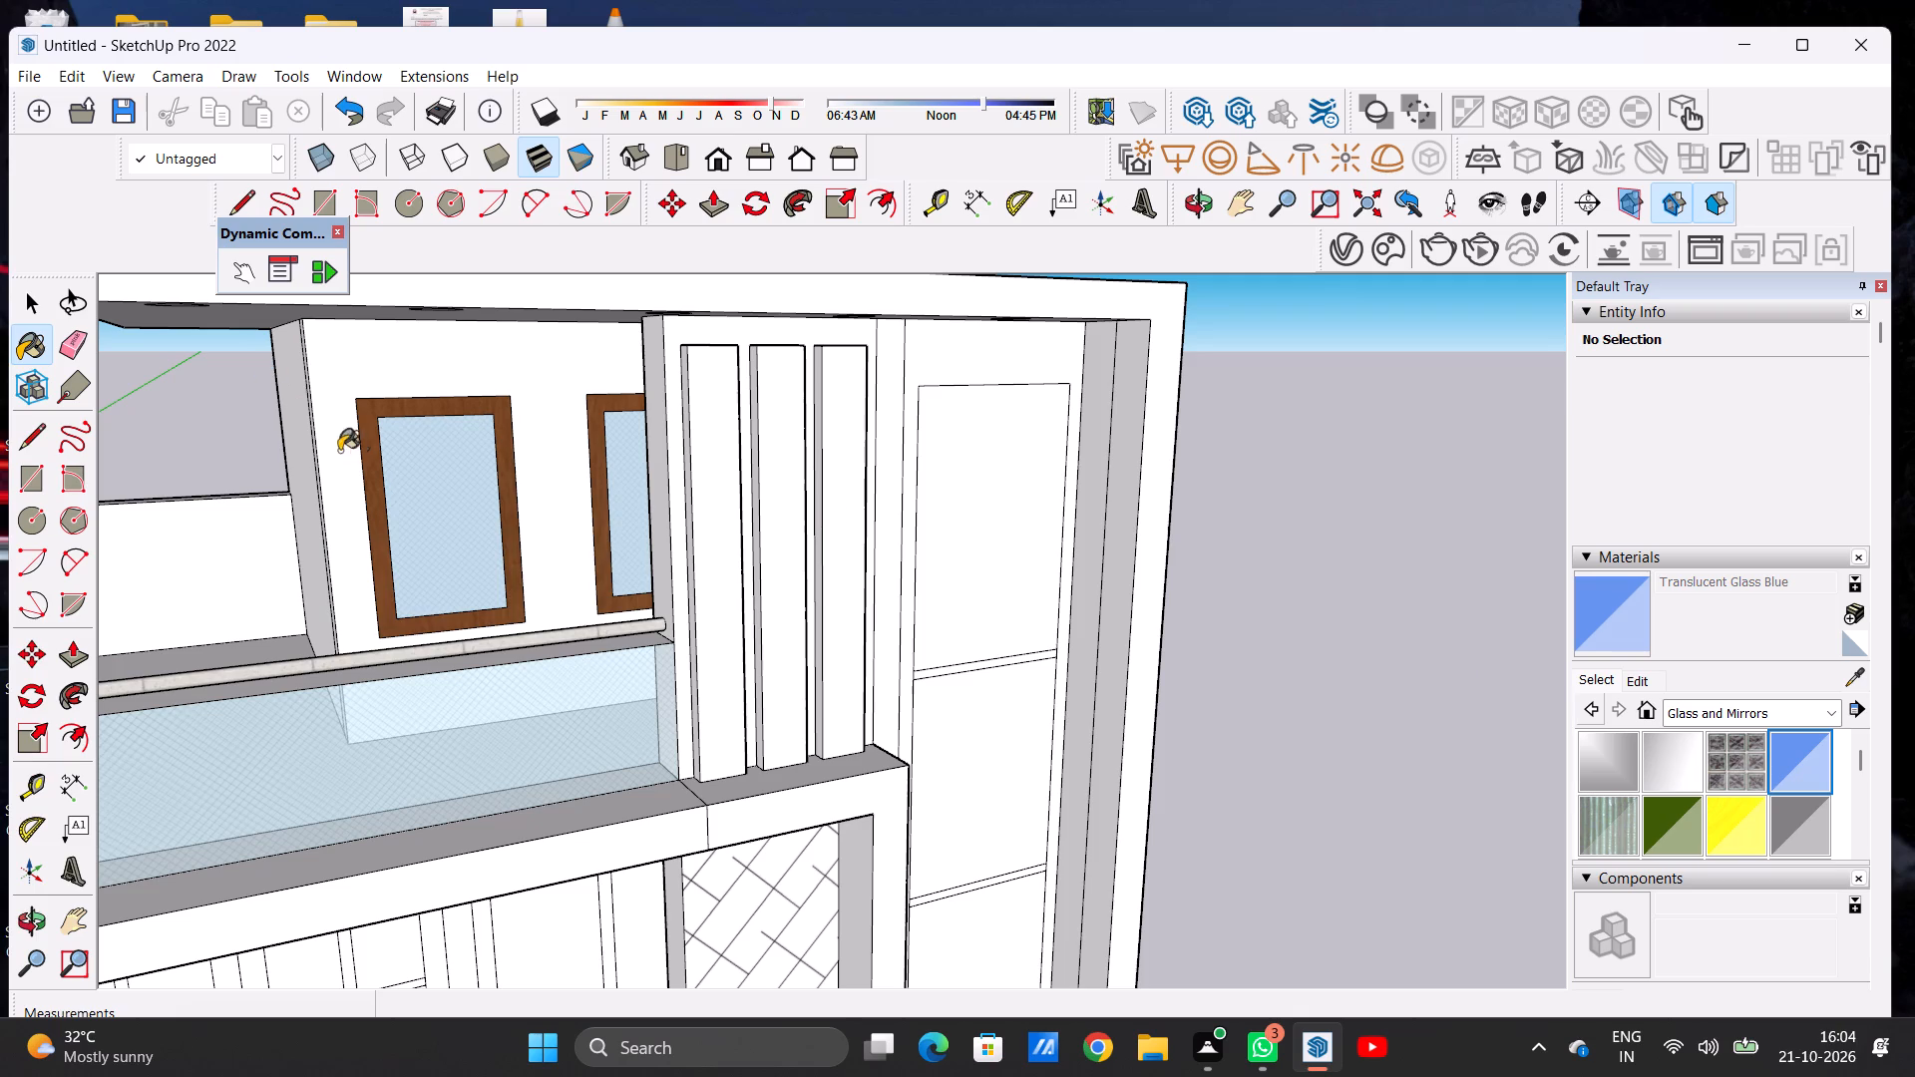
left_click(437, 493)
scroll(438, 494, "up", 6)
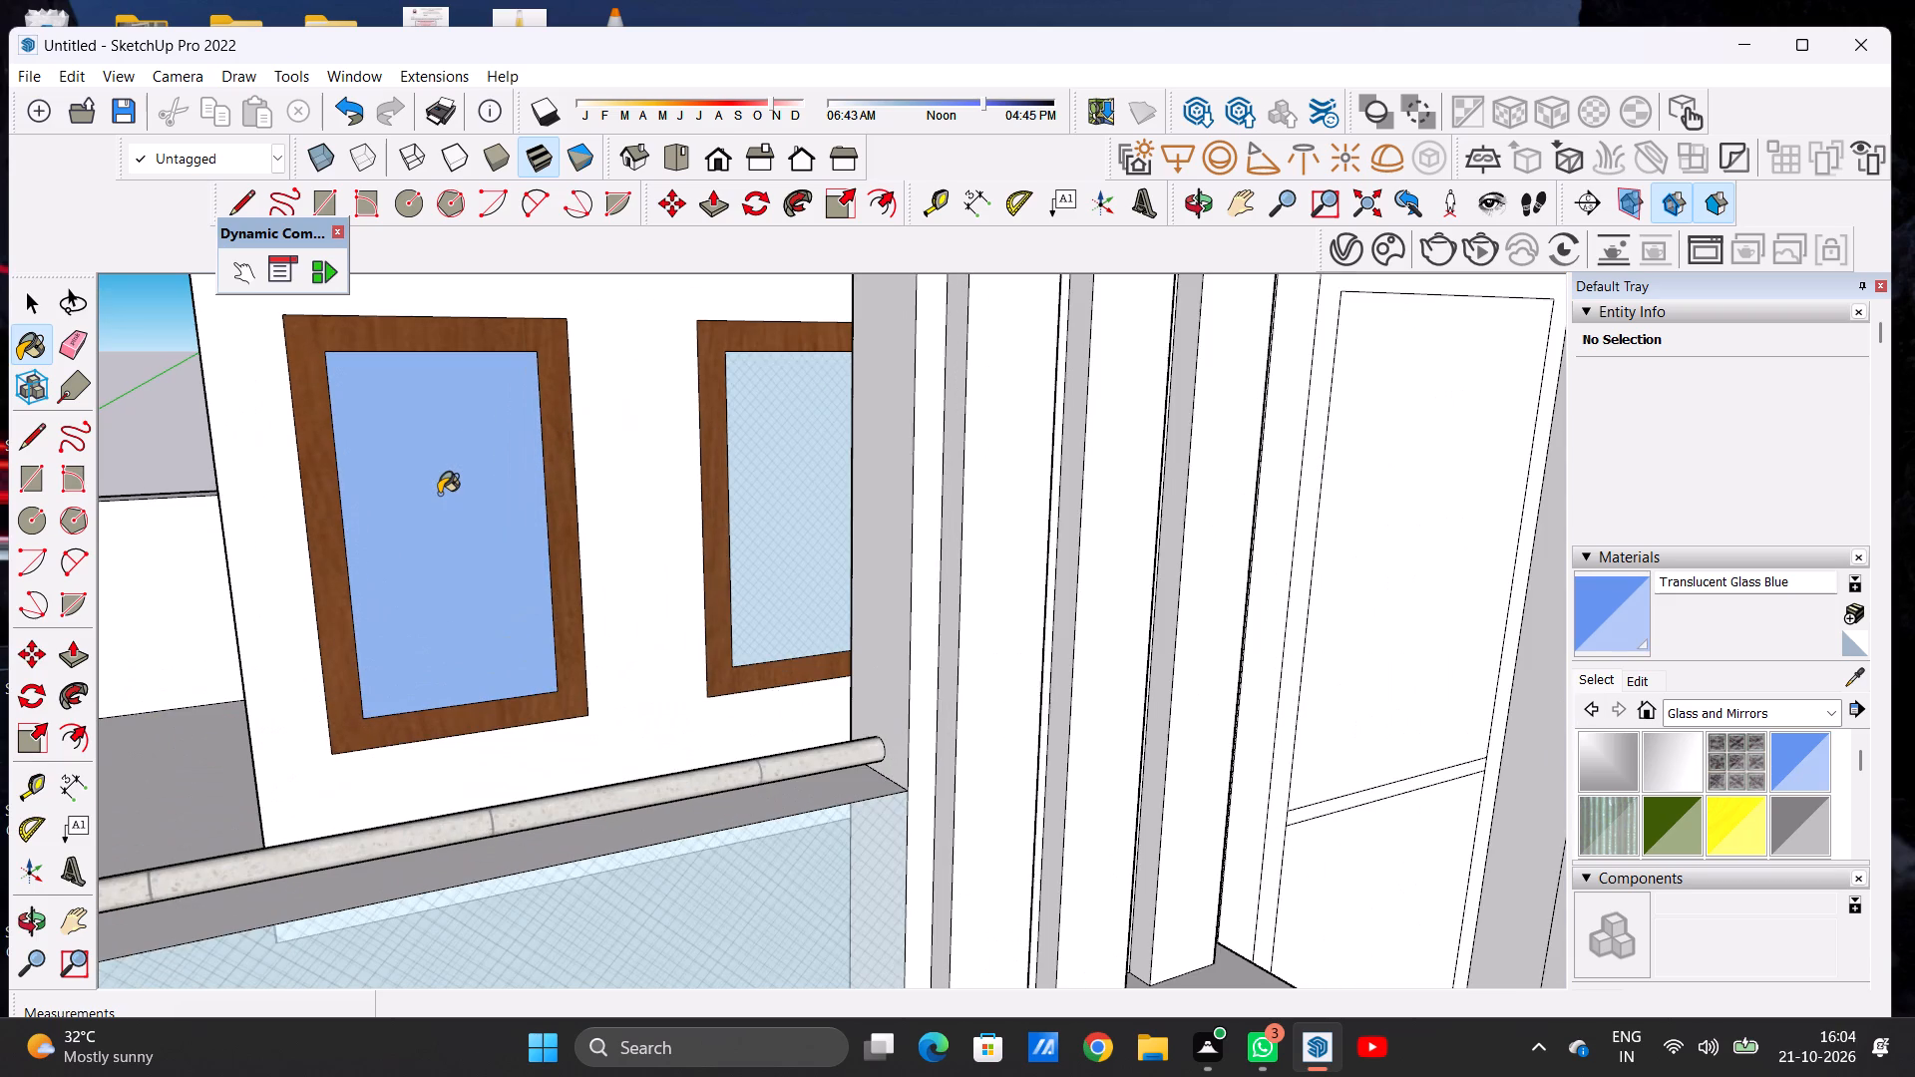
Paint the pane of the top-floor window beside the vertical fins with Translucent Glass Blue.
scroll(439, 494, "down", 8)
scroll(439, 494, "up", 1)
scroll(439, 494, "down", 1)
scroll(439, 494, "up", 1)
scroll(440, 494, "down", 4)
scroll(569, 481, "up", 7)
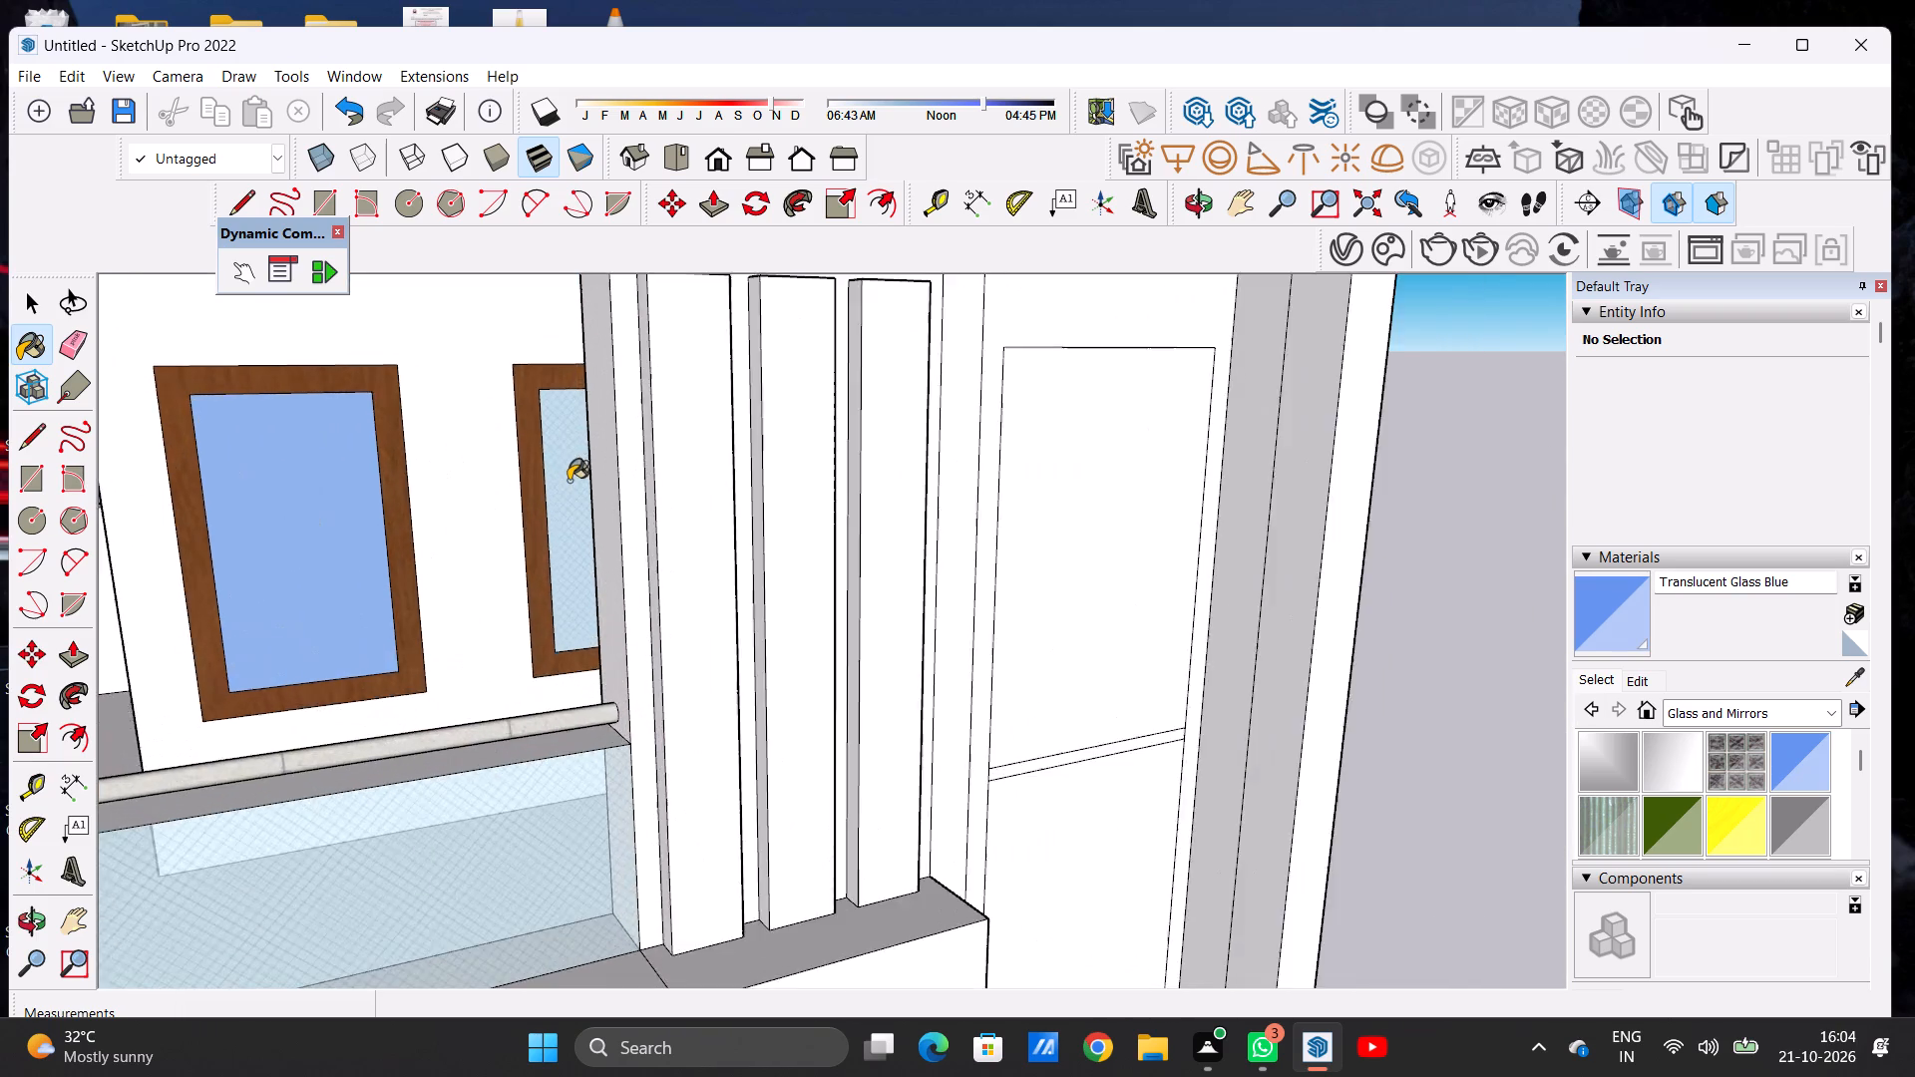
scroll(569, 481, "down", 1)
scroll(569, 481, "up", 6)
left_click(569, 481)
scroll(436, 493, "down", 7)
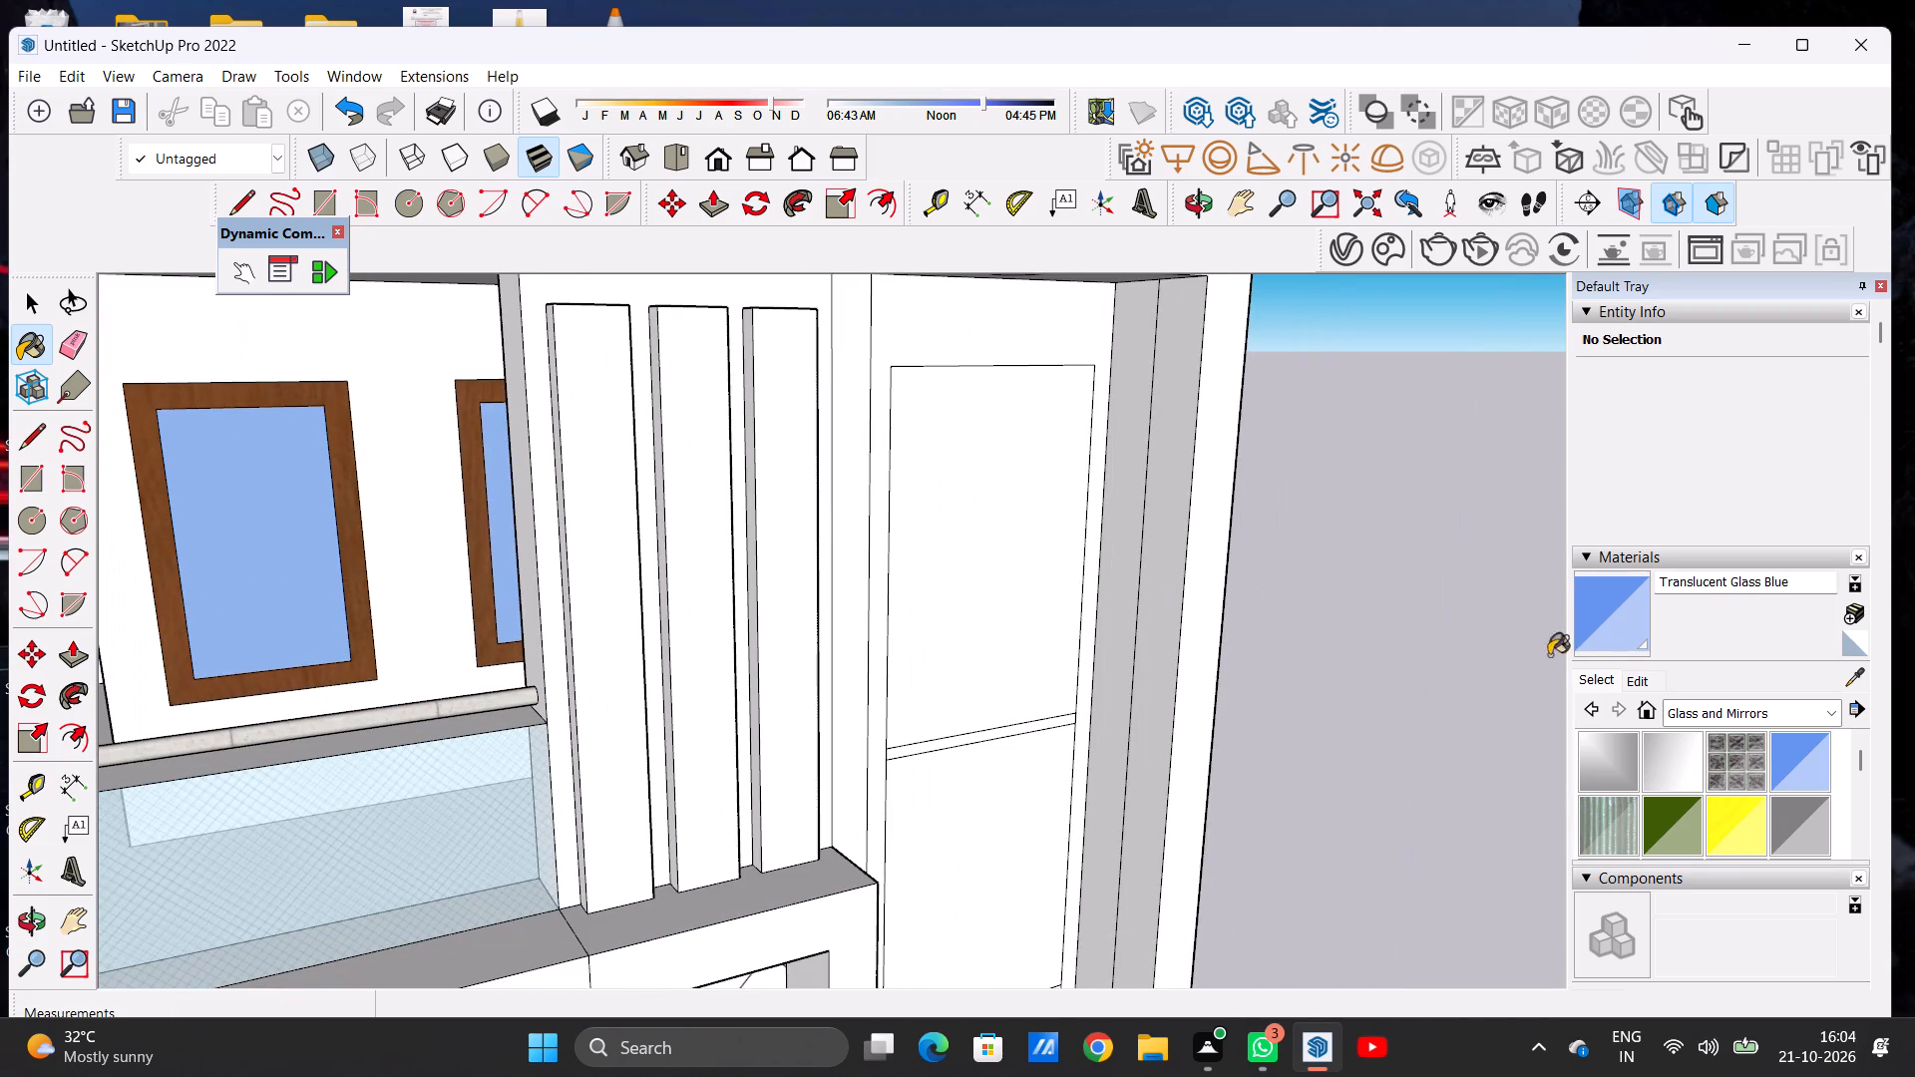
Repaint the panes of both top-floor windows with Translucent Glass Gray.
left_click(1788, 823)
left_click(302, 598)
scroll(279, 555, "up", 6)
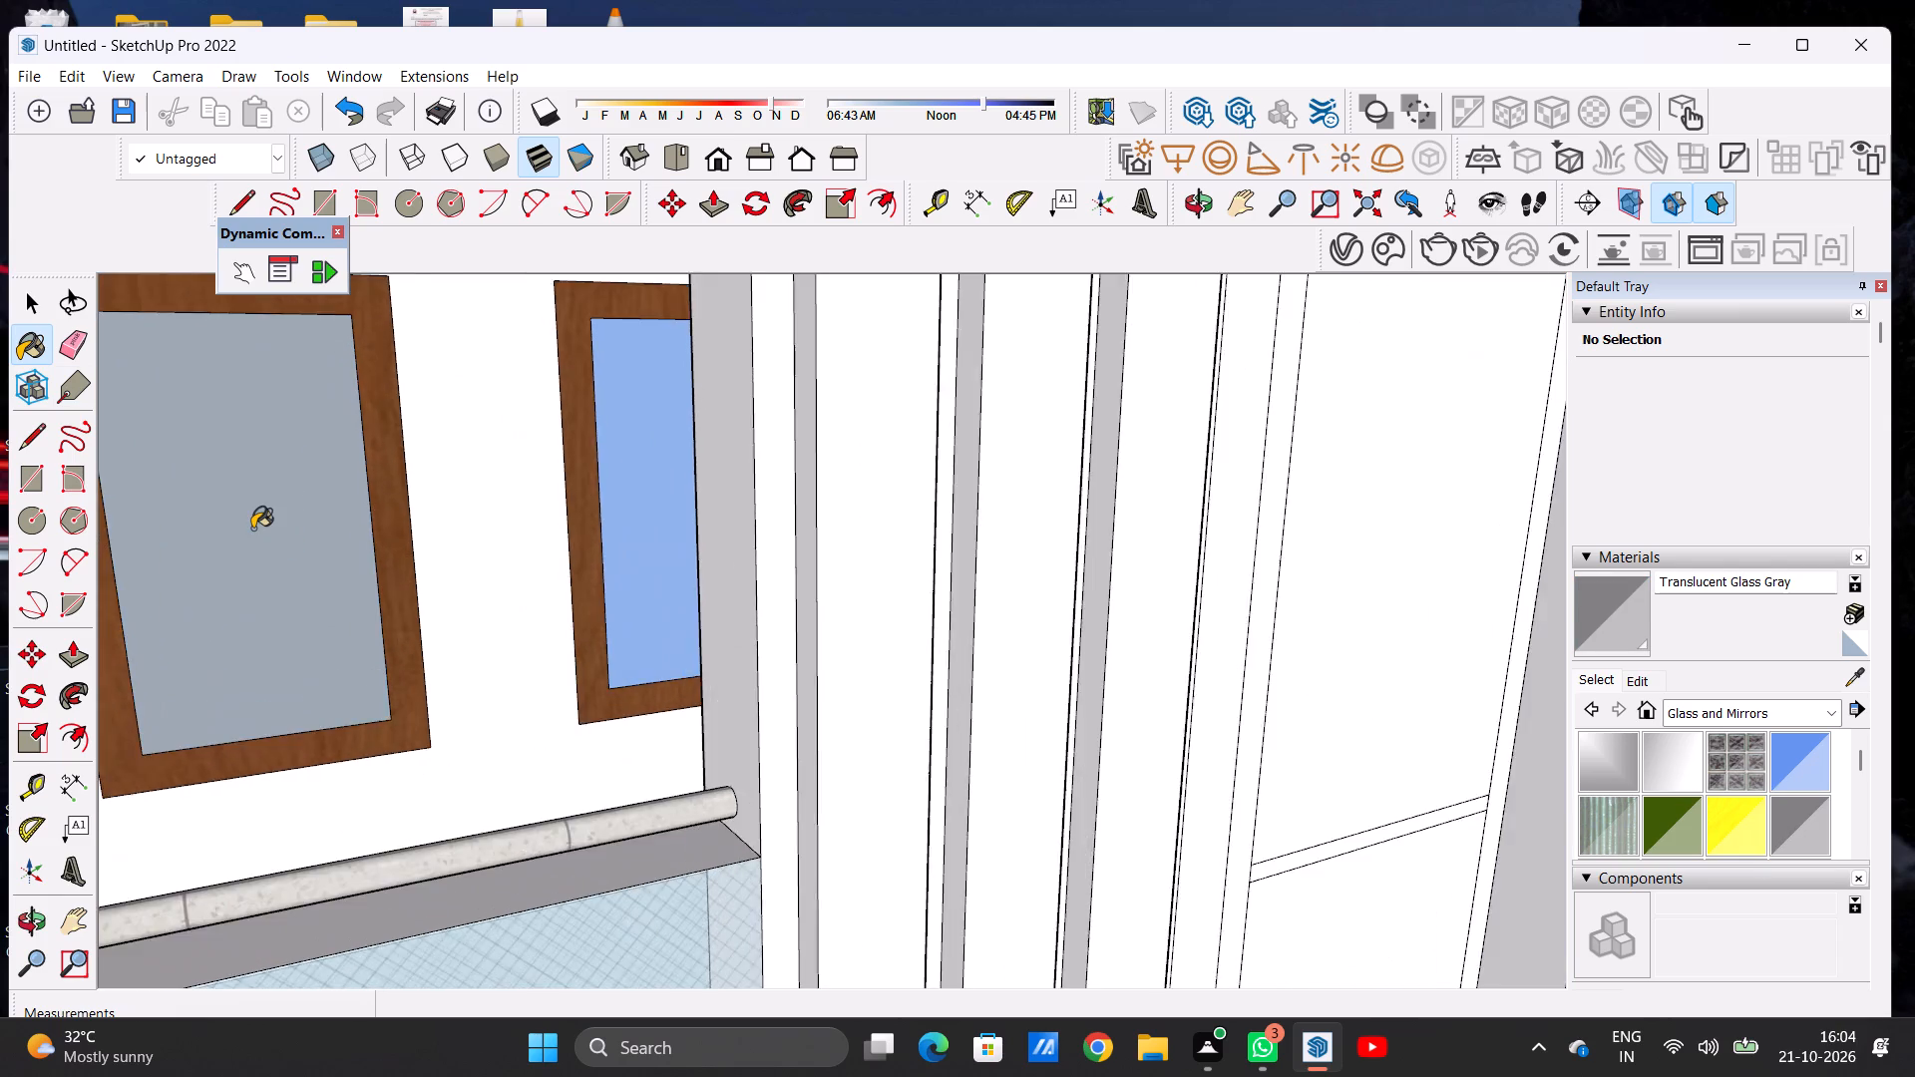
scroll(252, 529, "up", 4)
left_click(822, 498)
scroll(191, 456, "down", 12)
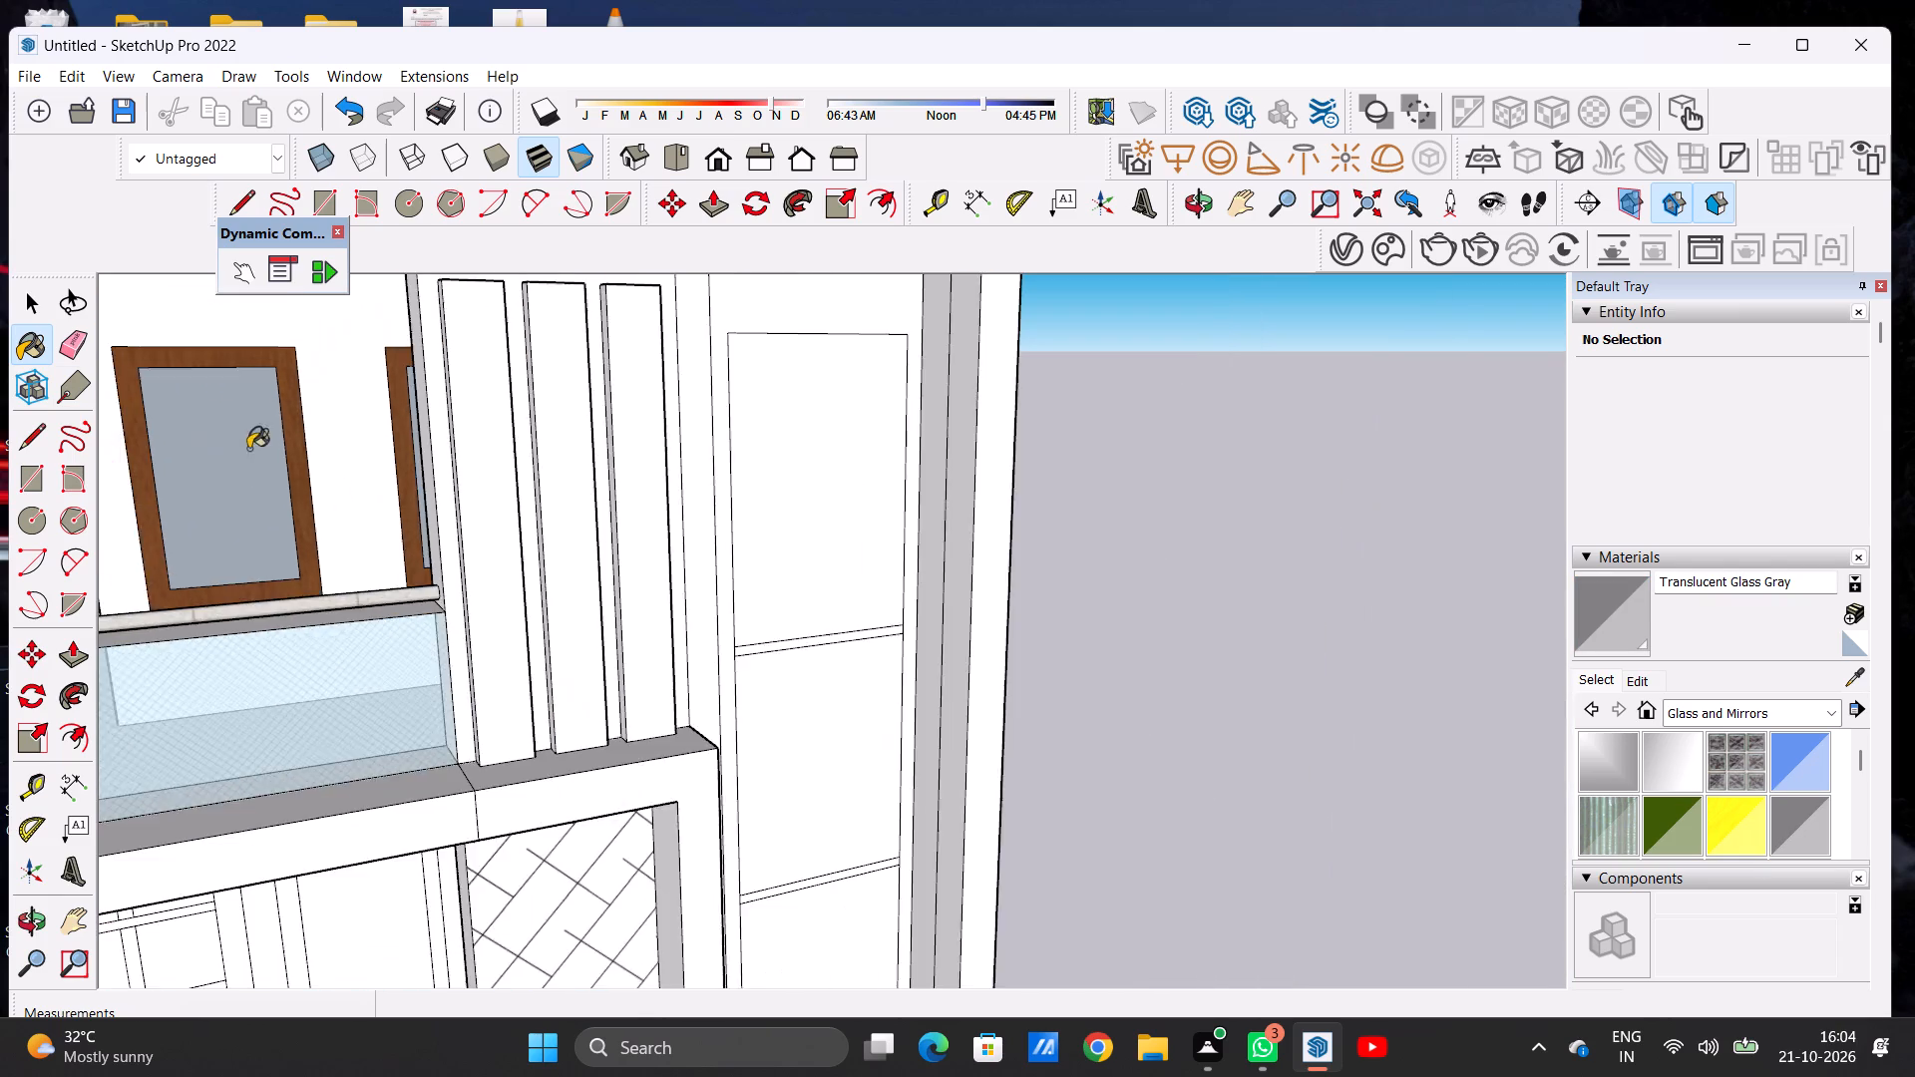
Examine the whole front elevation and the balcony doors on the middle floors.
scroll(248, 449, "down", 20)
scroll(248, 449, "down", 2)
scroll(391, 467, "up", 1)
scroll(391, 467, "down", 12)
scroll(365, 516, "up", 6)
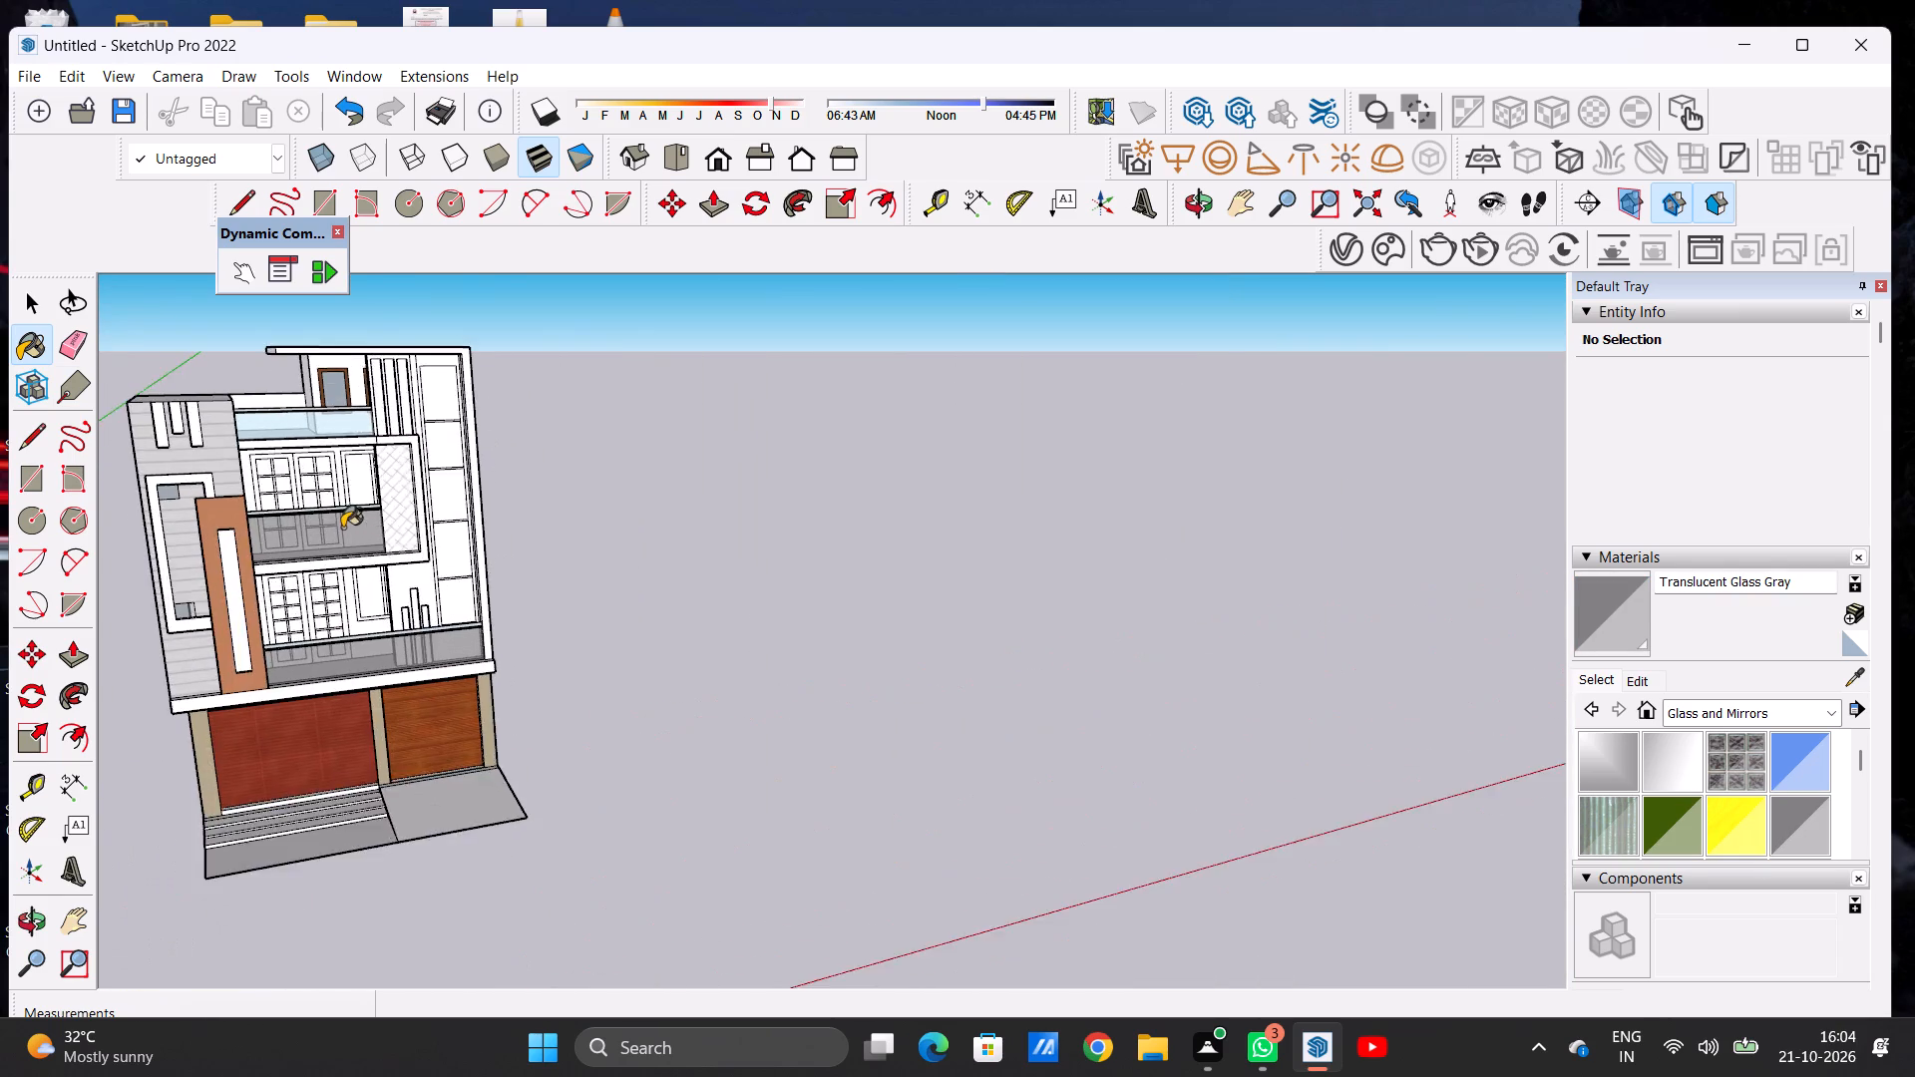
scroll(342, 528, "up", 5)
middle_click_drag(329, 480, 230, 426)
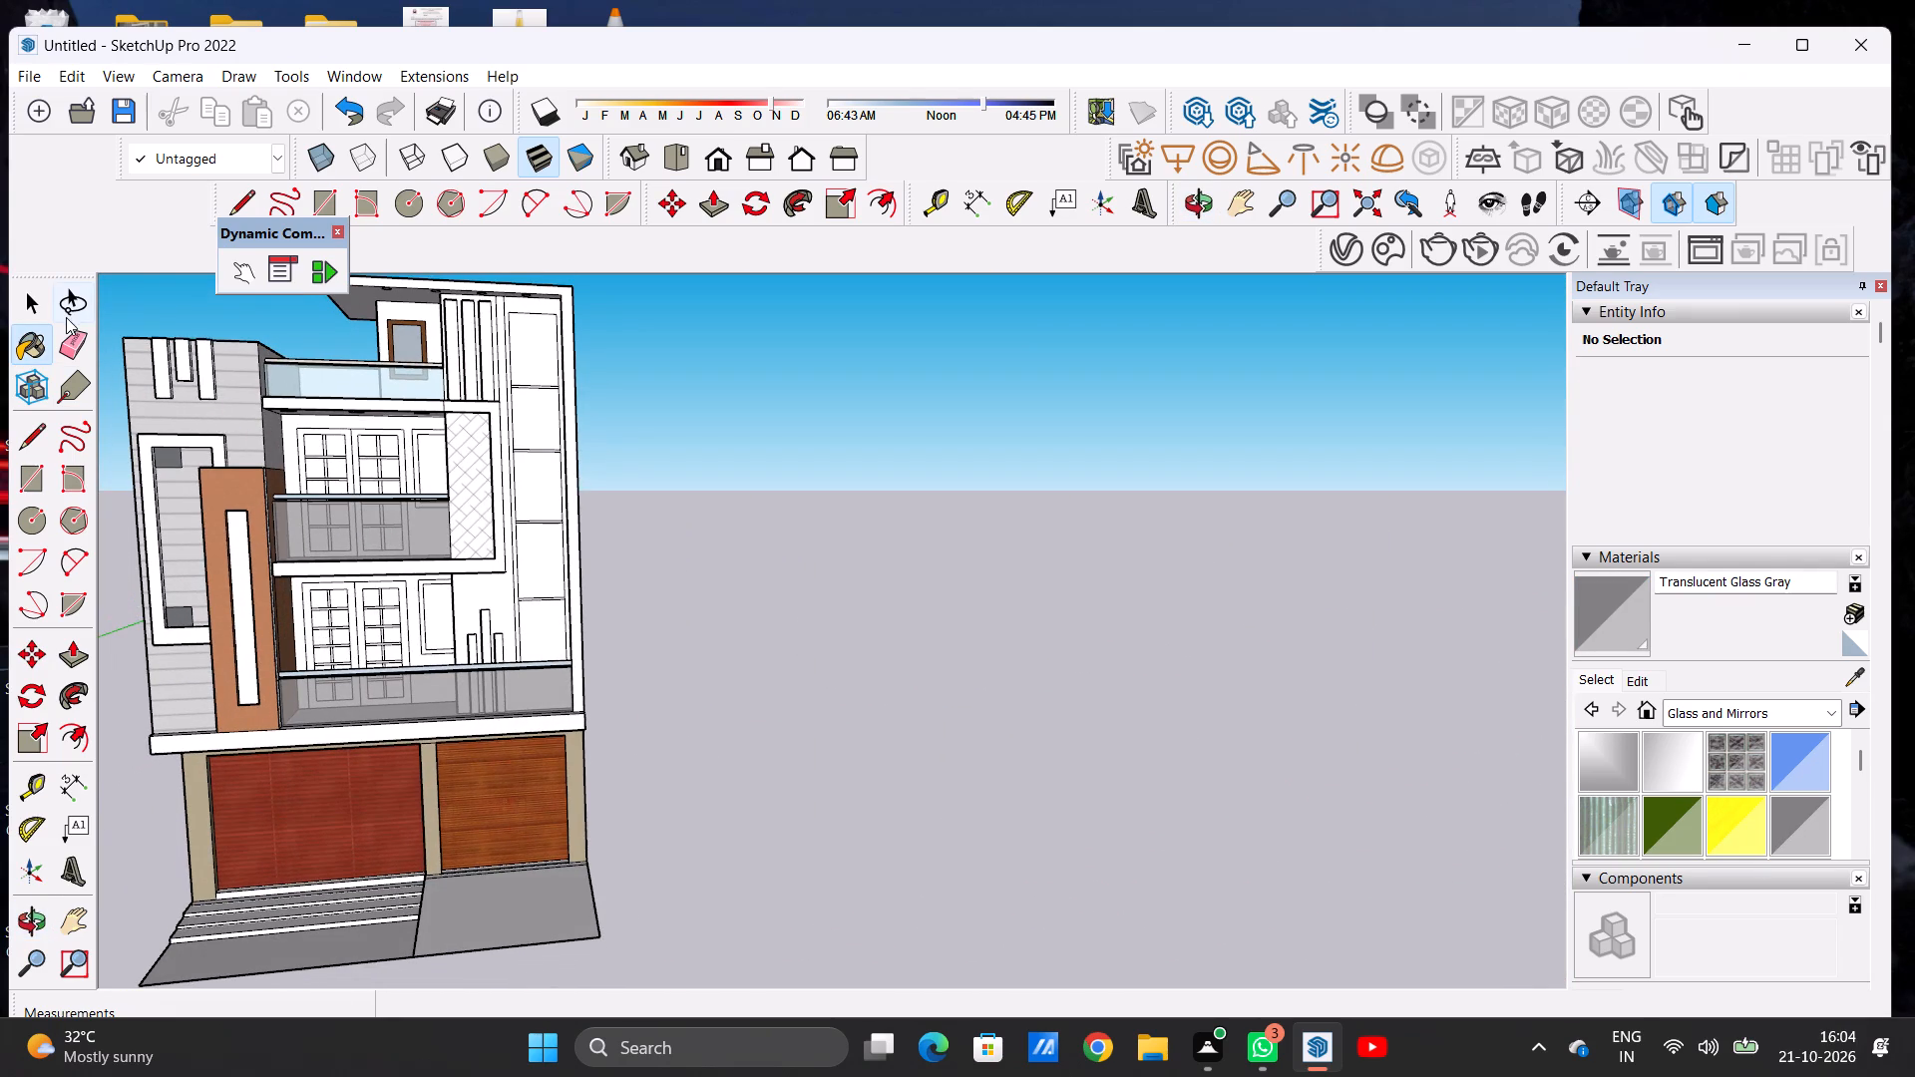
scroll(310, 472, "down", 10)
scroll(373, 484, "up", 8)
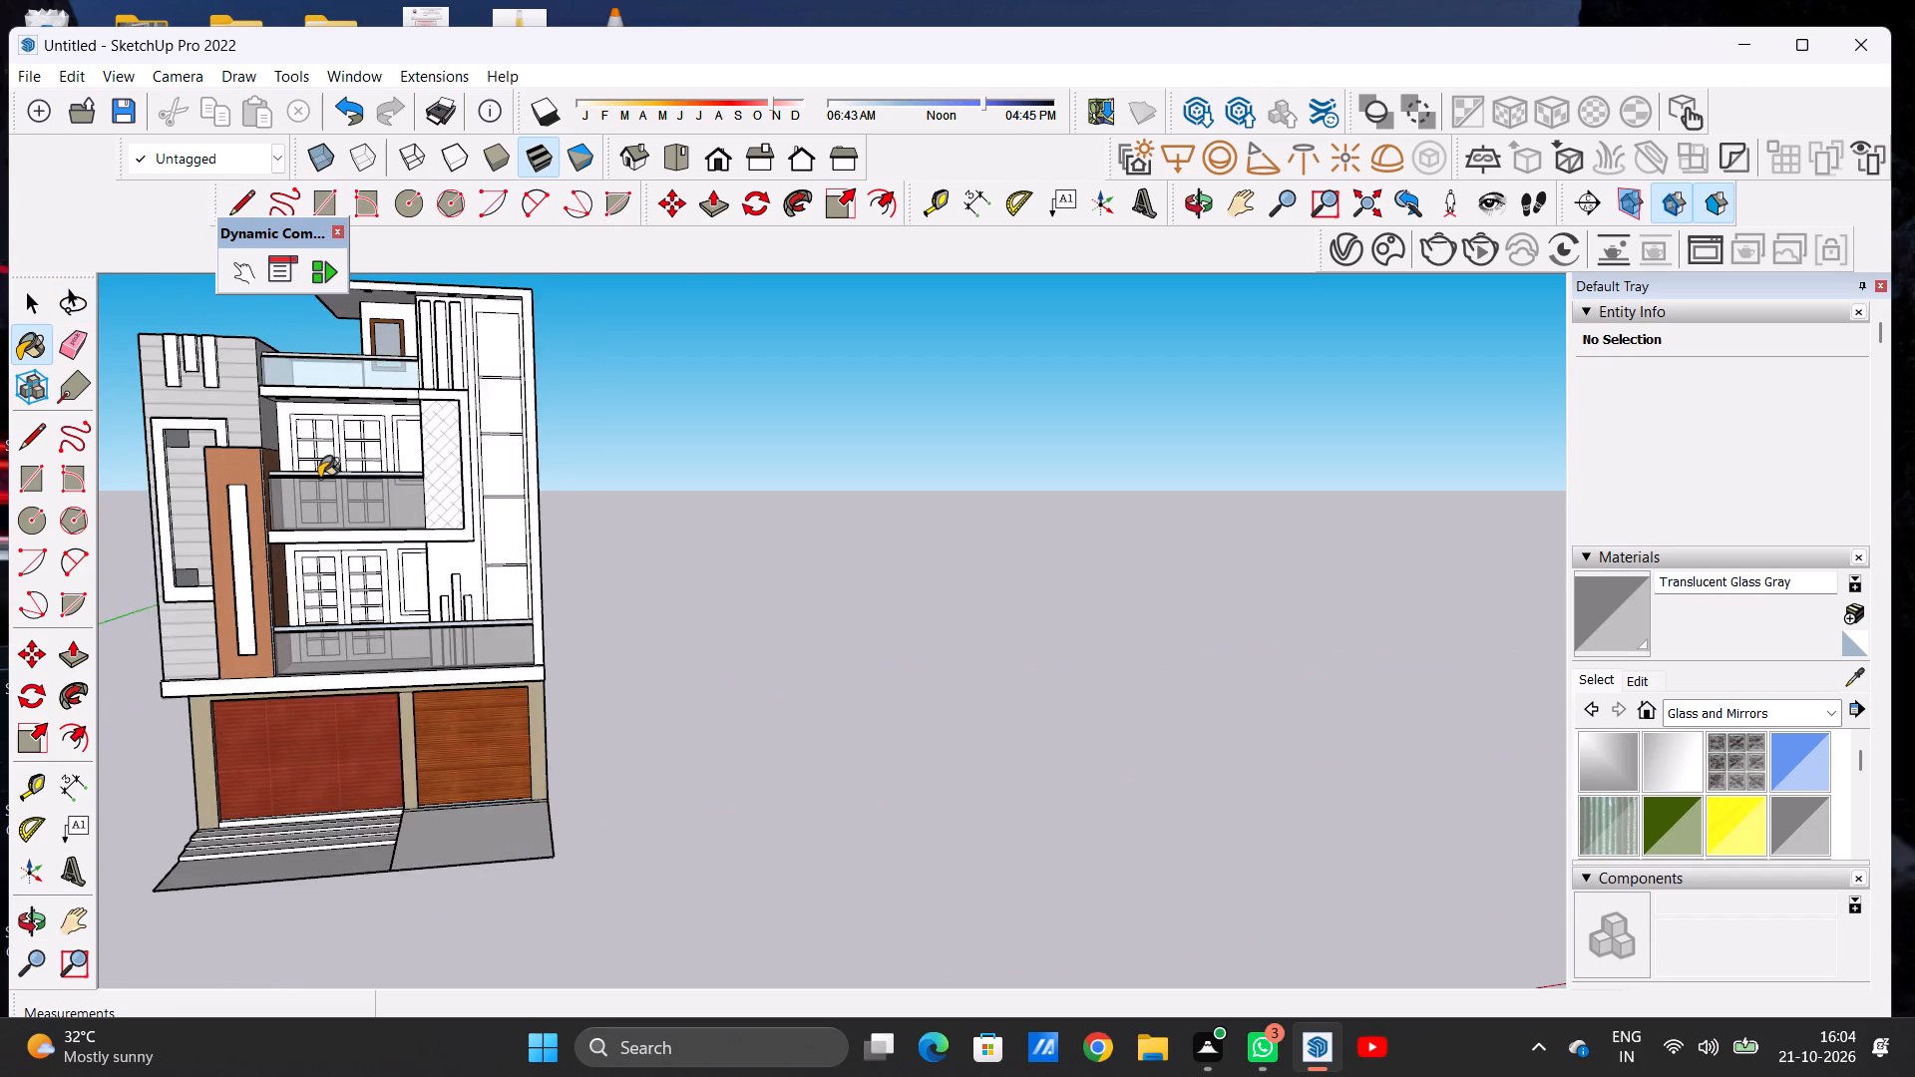
scroll(319, 478, "up", 15)
scroll(349, 457, "down", 2)
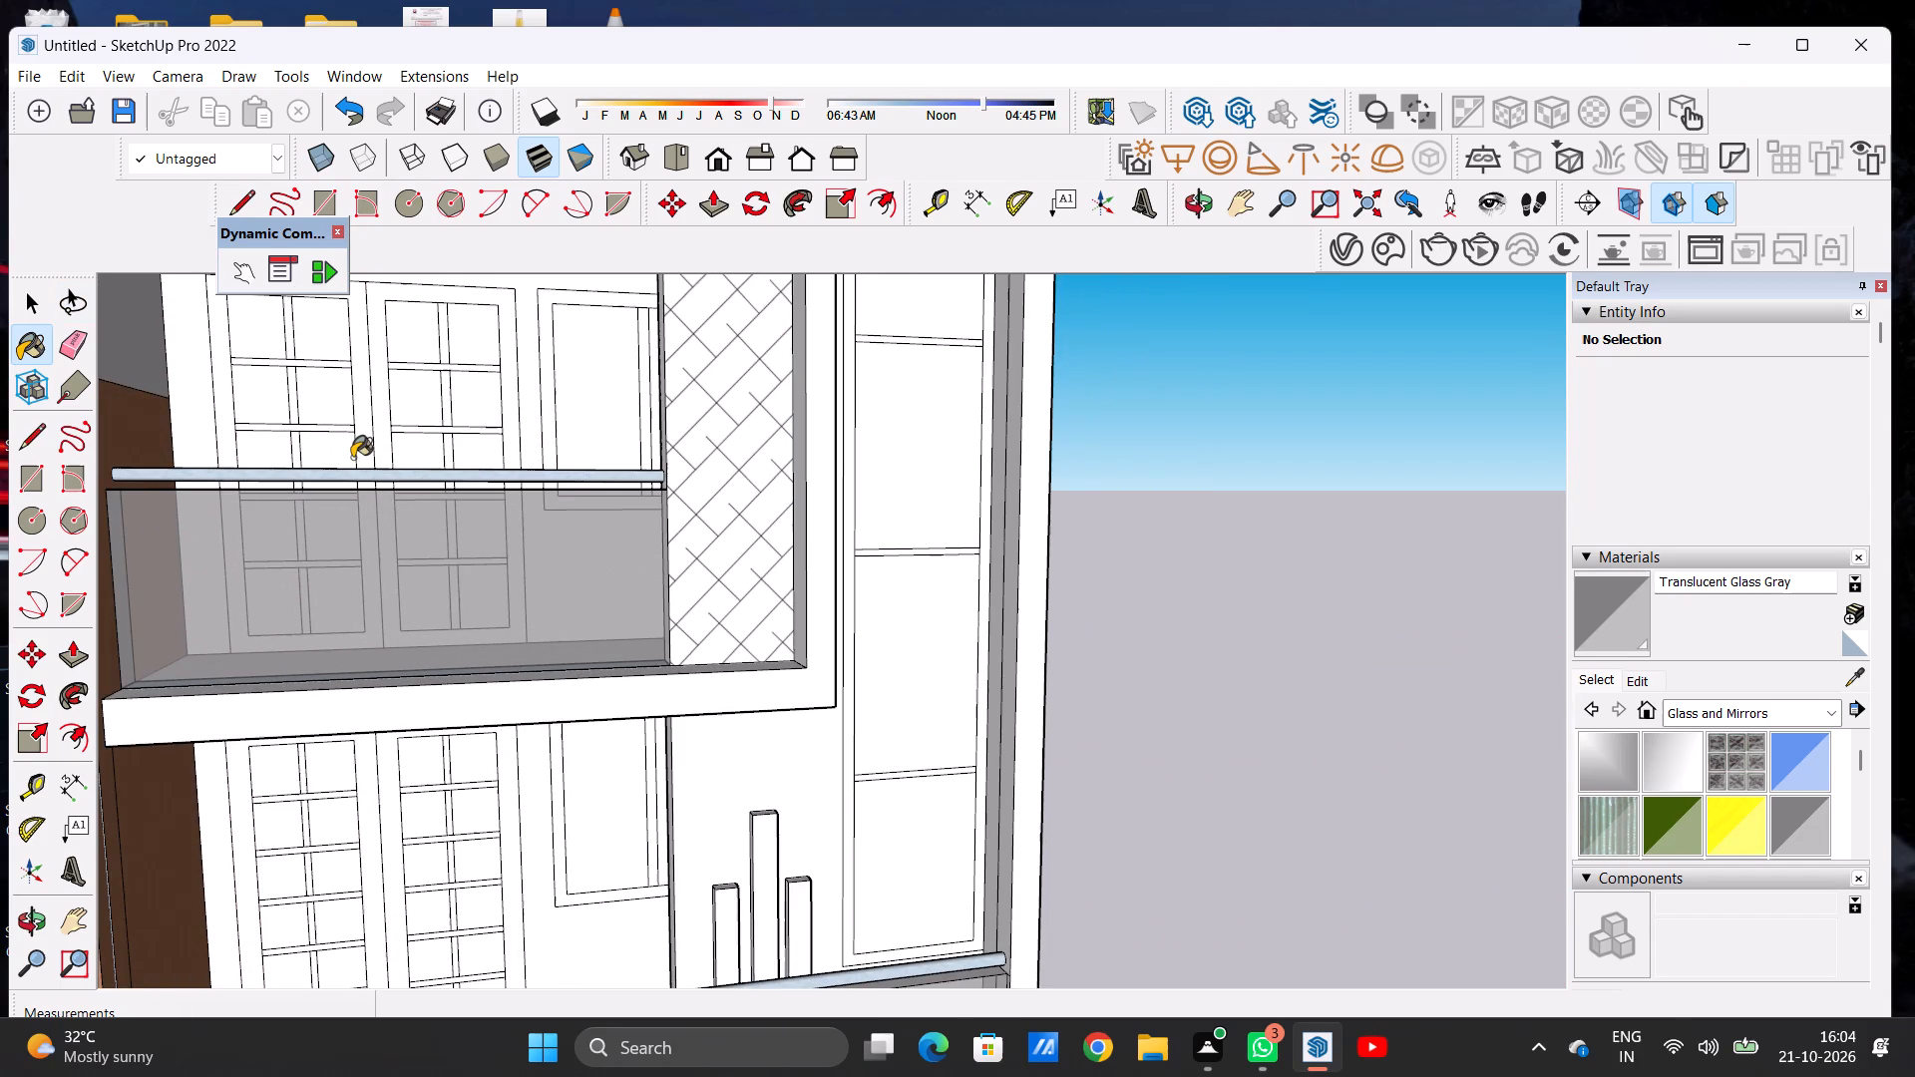
key("space")
scroll(352, 458, "down", 6)
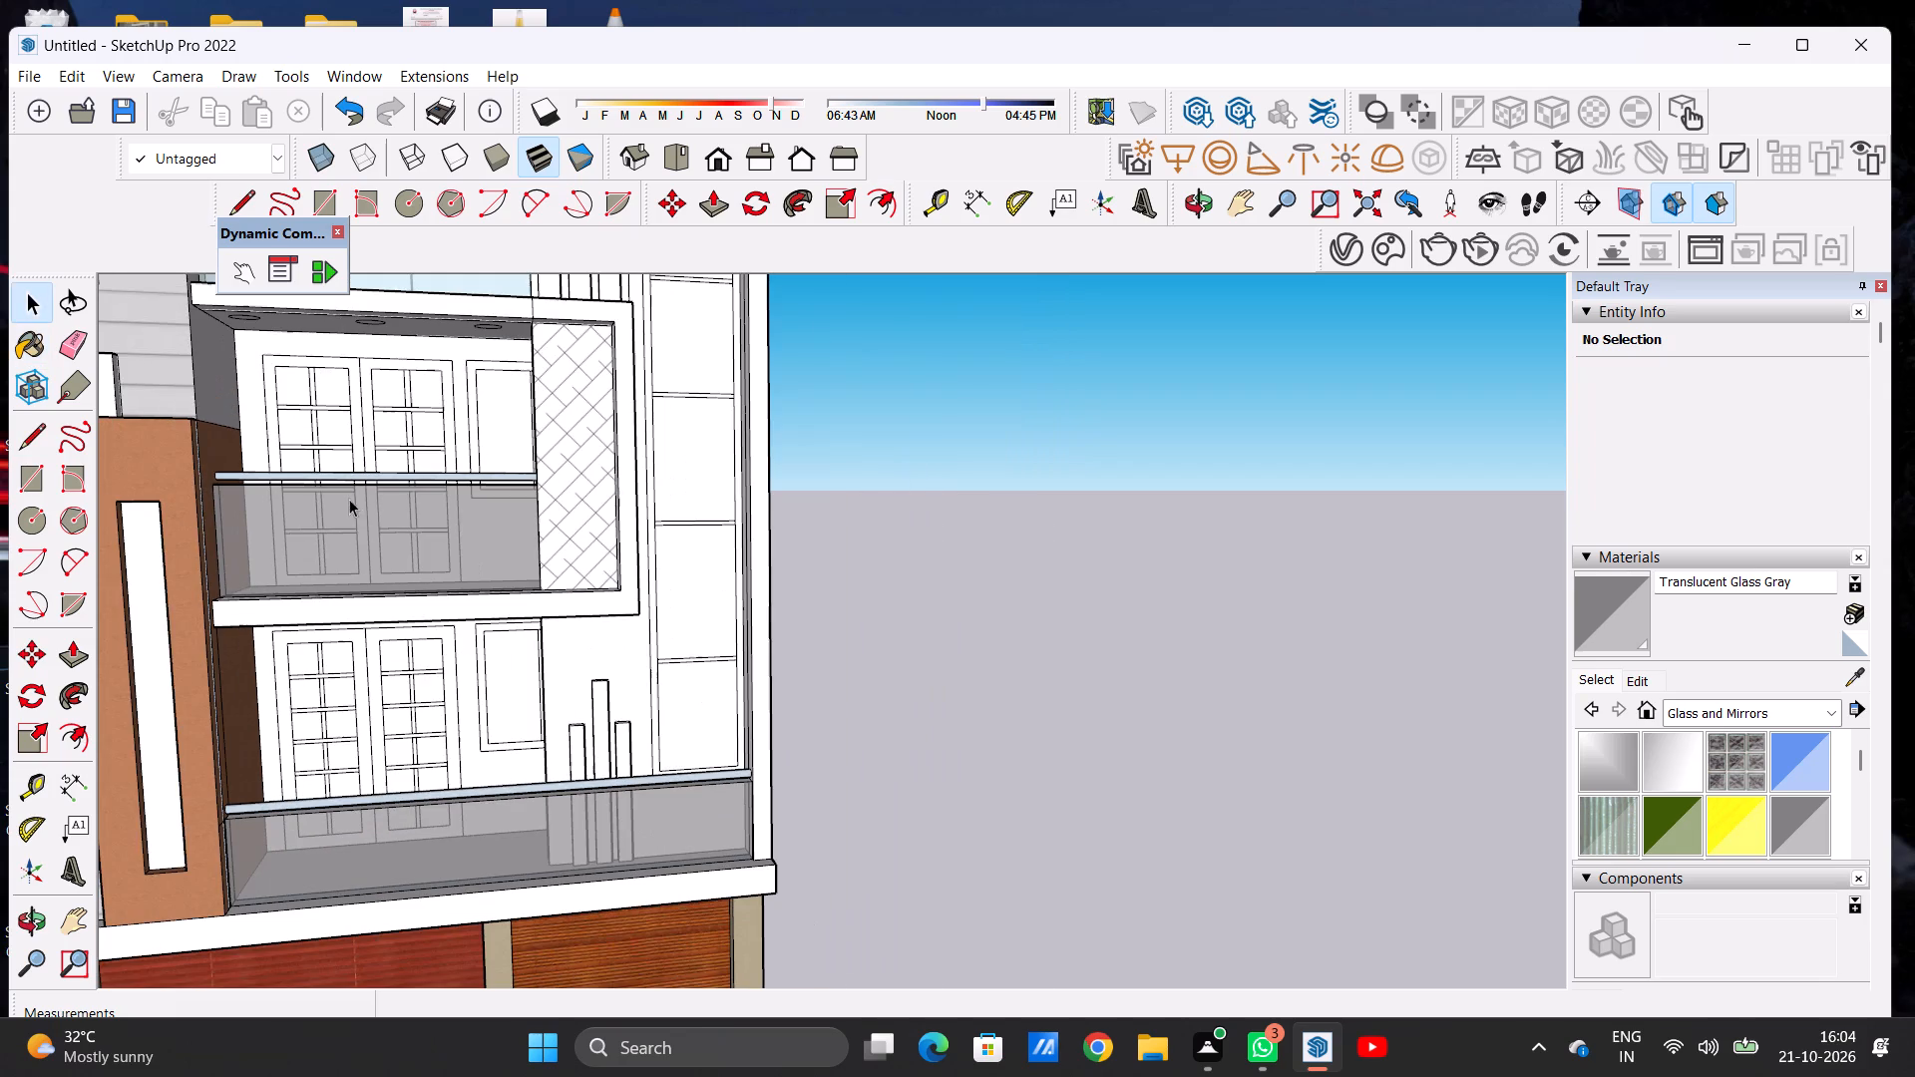
scroll(360, 544, "down", 4)
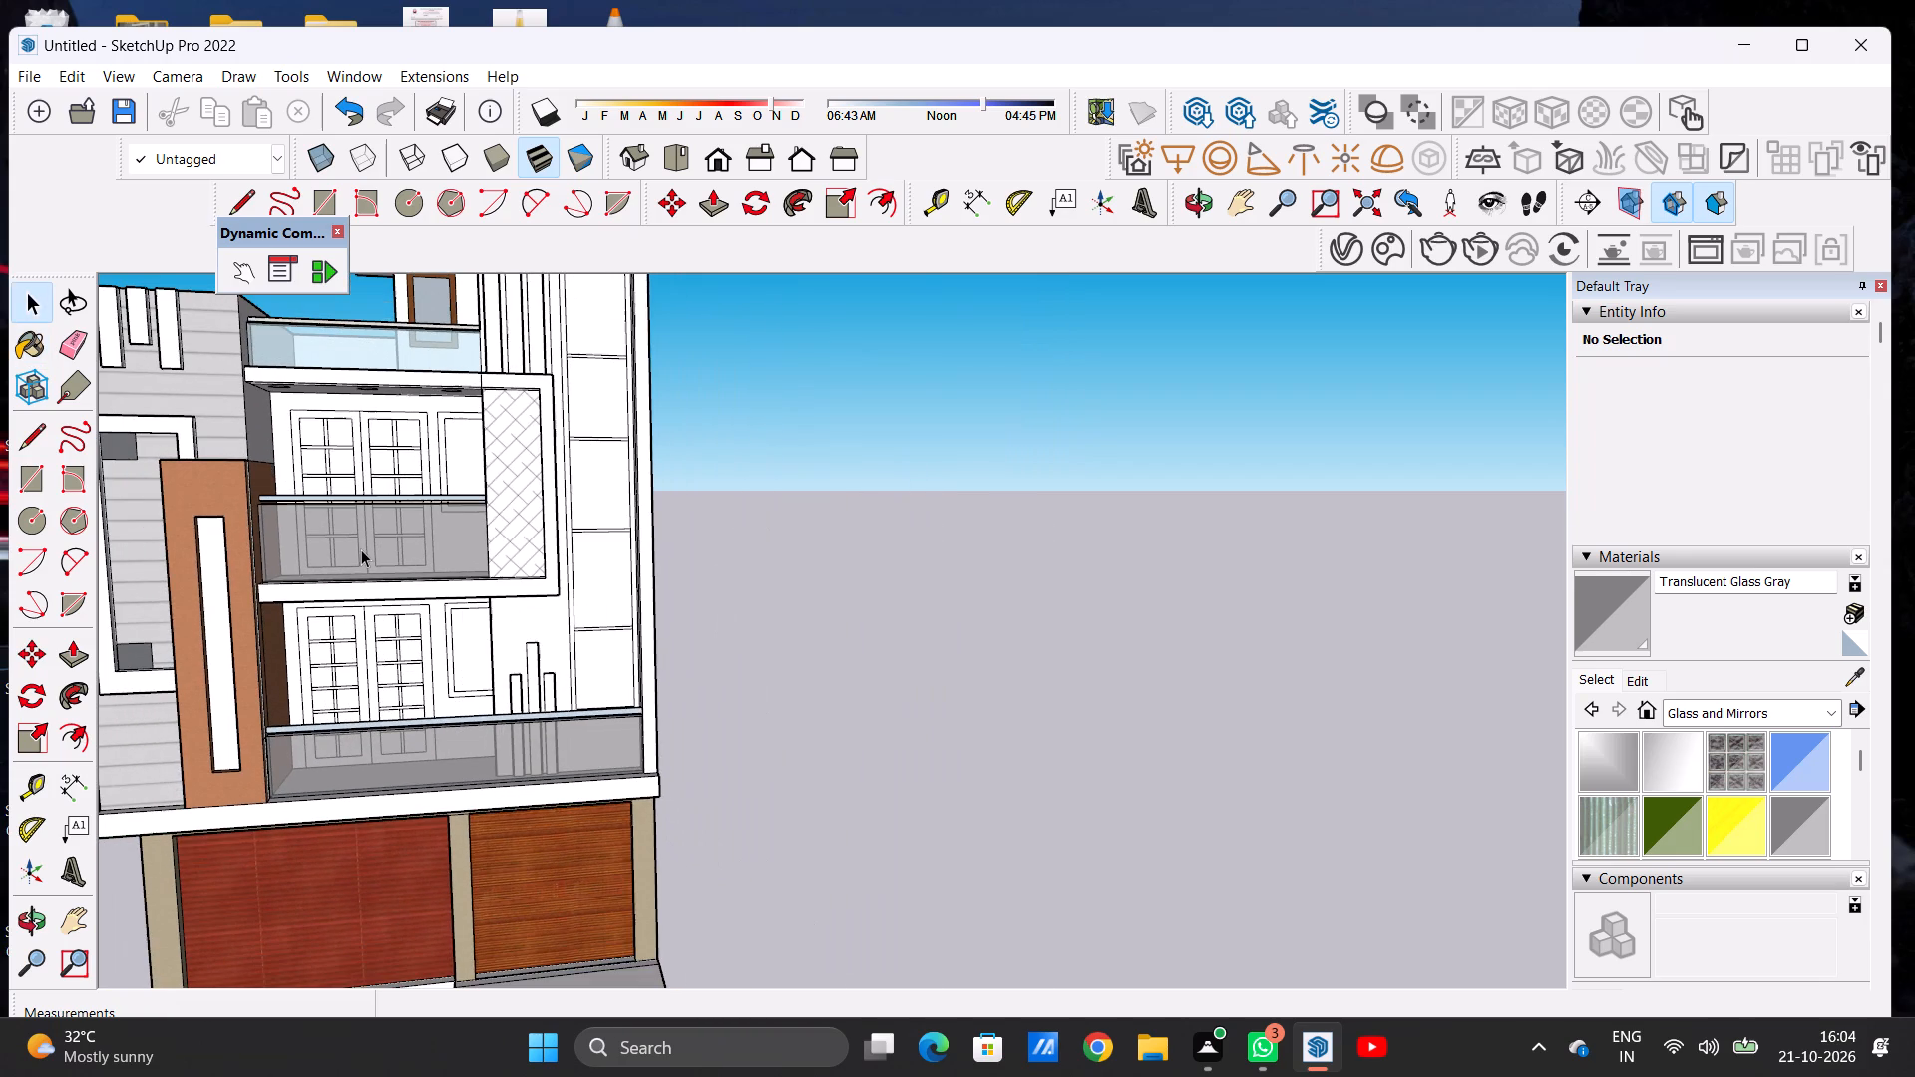
Paint the frames of both leaves of the double door behind the upper gray-glass balcony with Wood Bamboo from Wood.
scroll(386, 451, "up", 3)
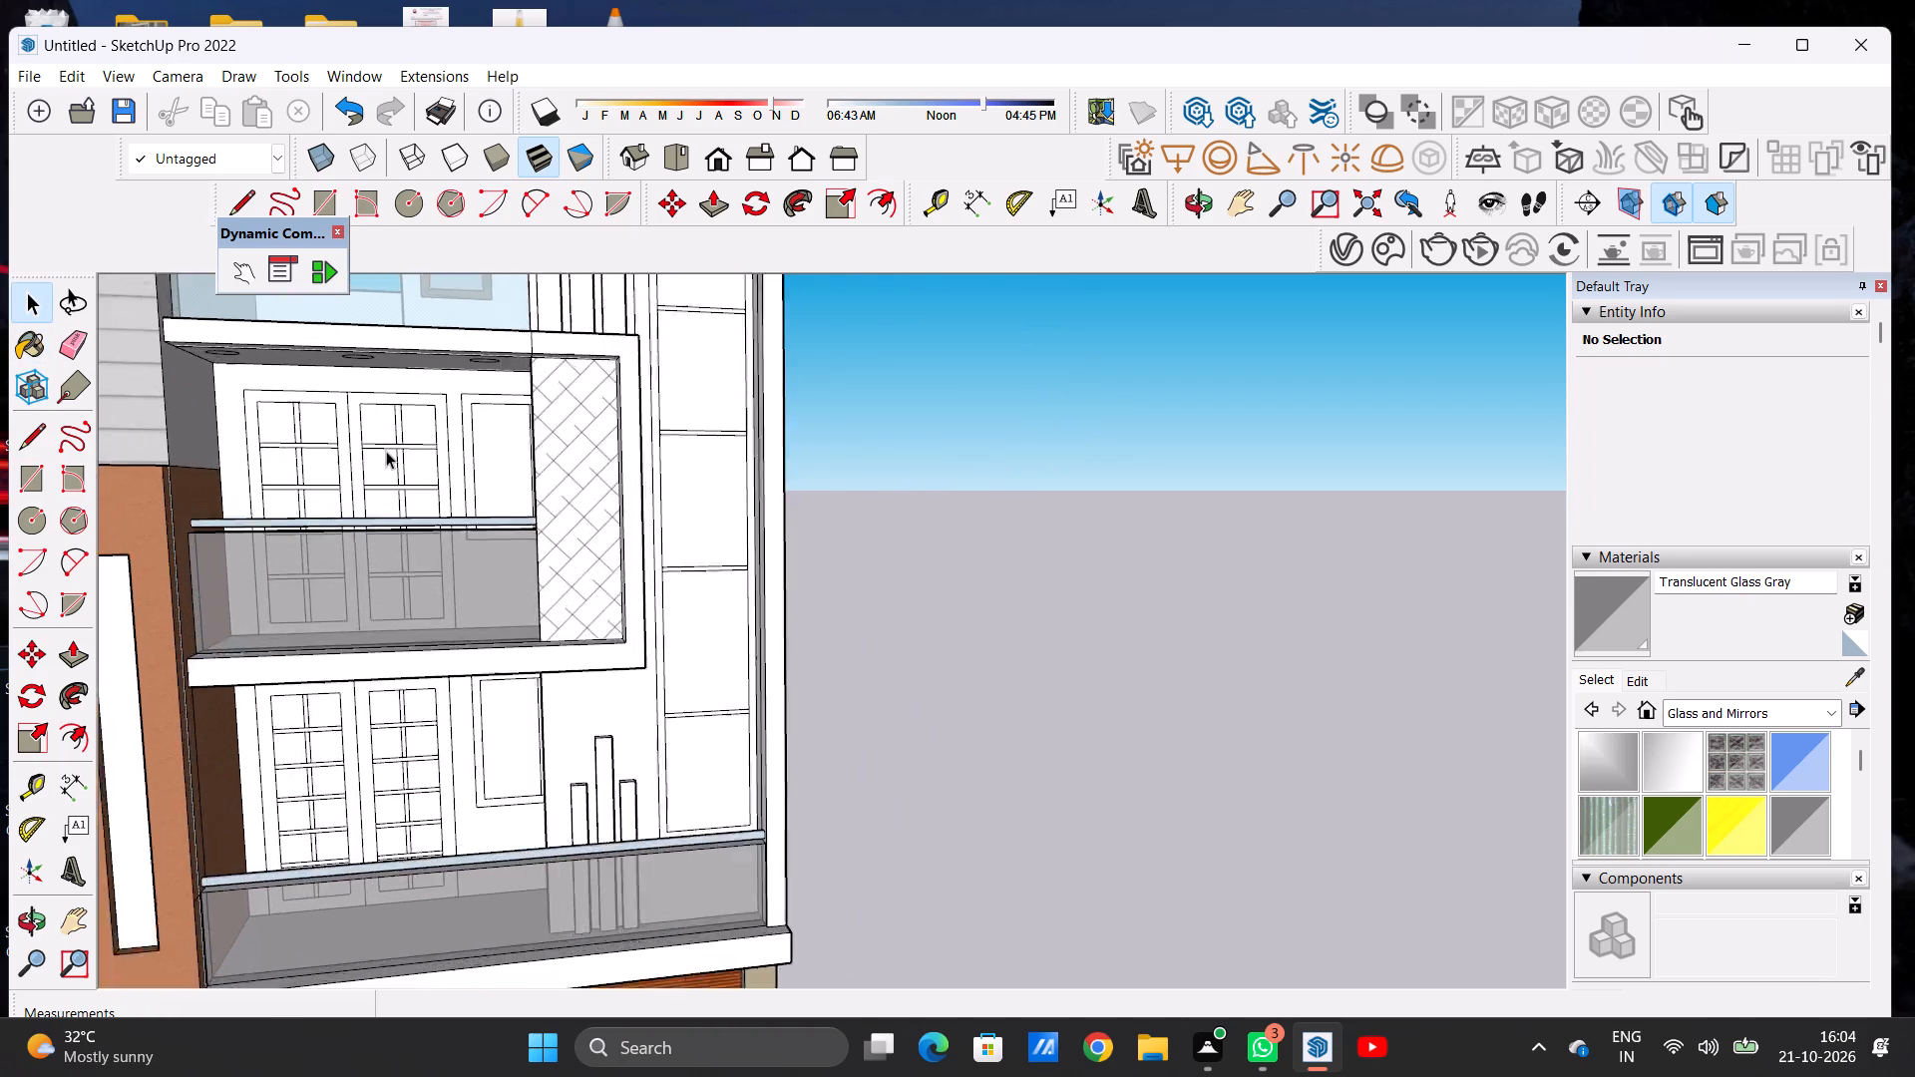
scroll(386, 451, "up", 5)
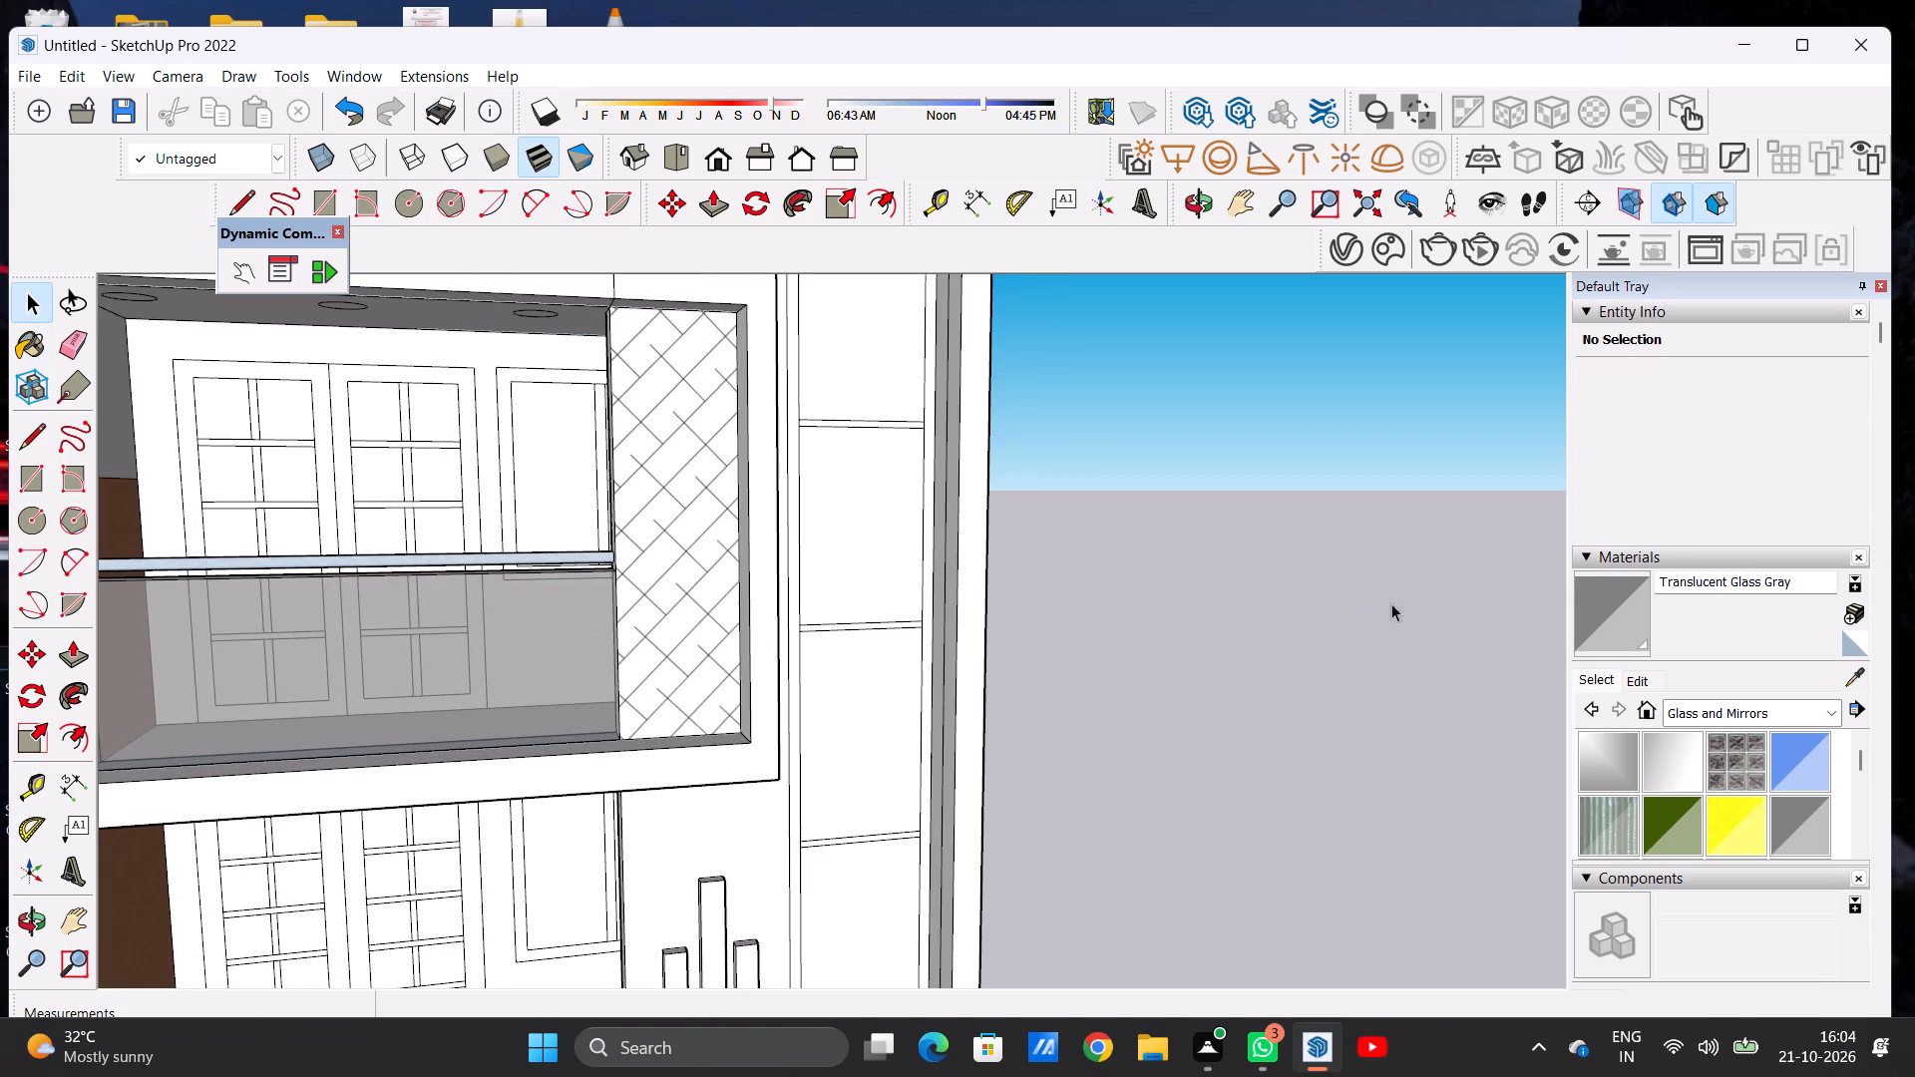
left_click(1591, 684)
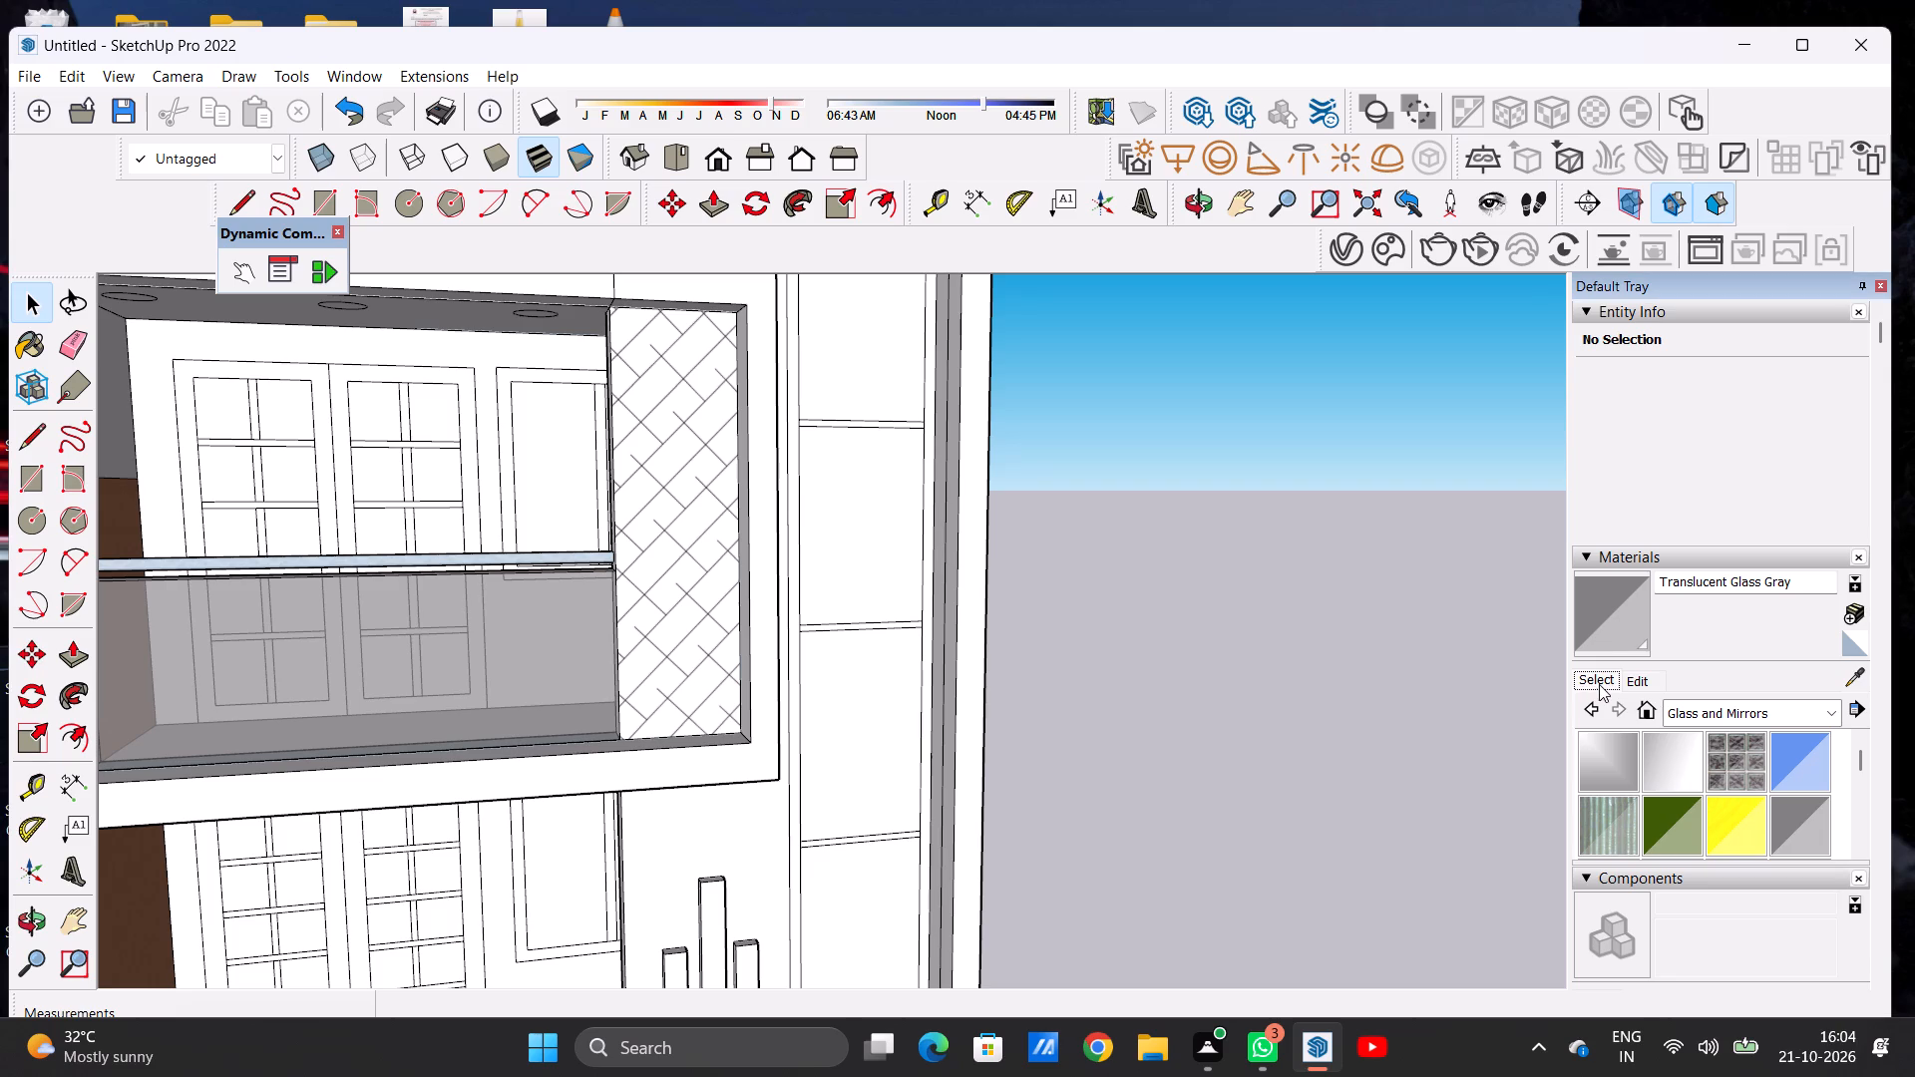
left_click(1682, 721)
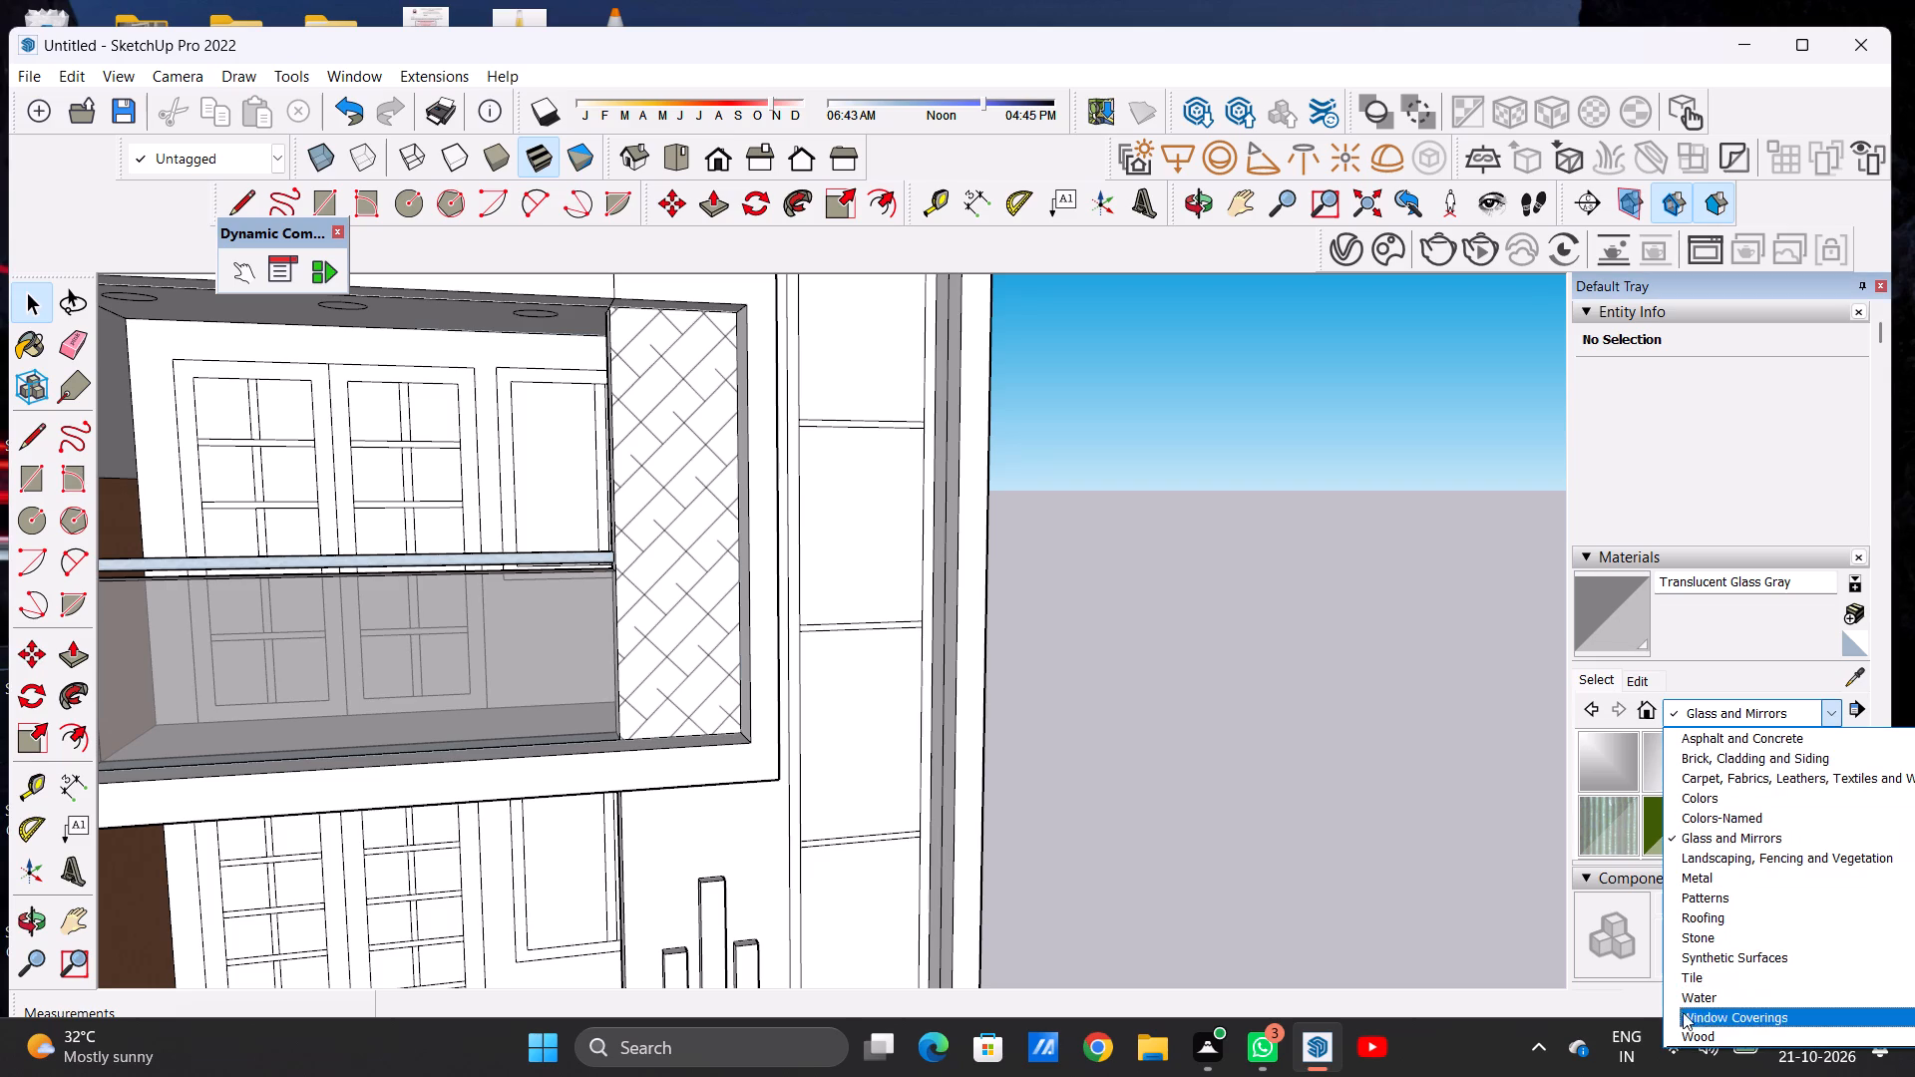
left_click(1681, 1035)
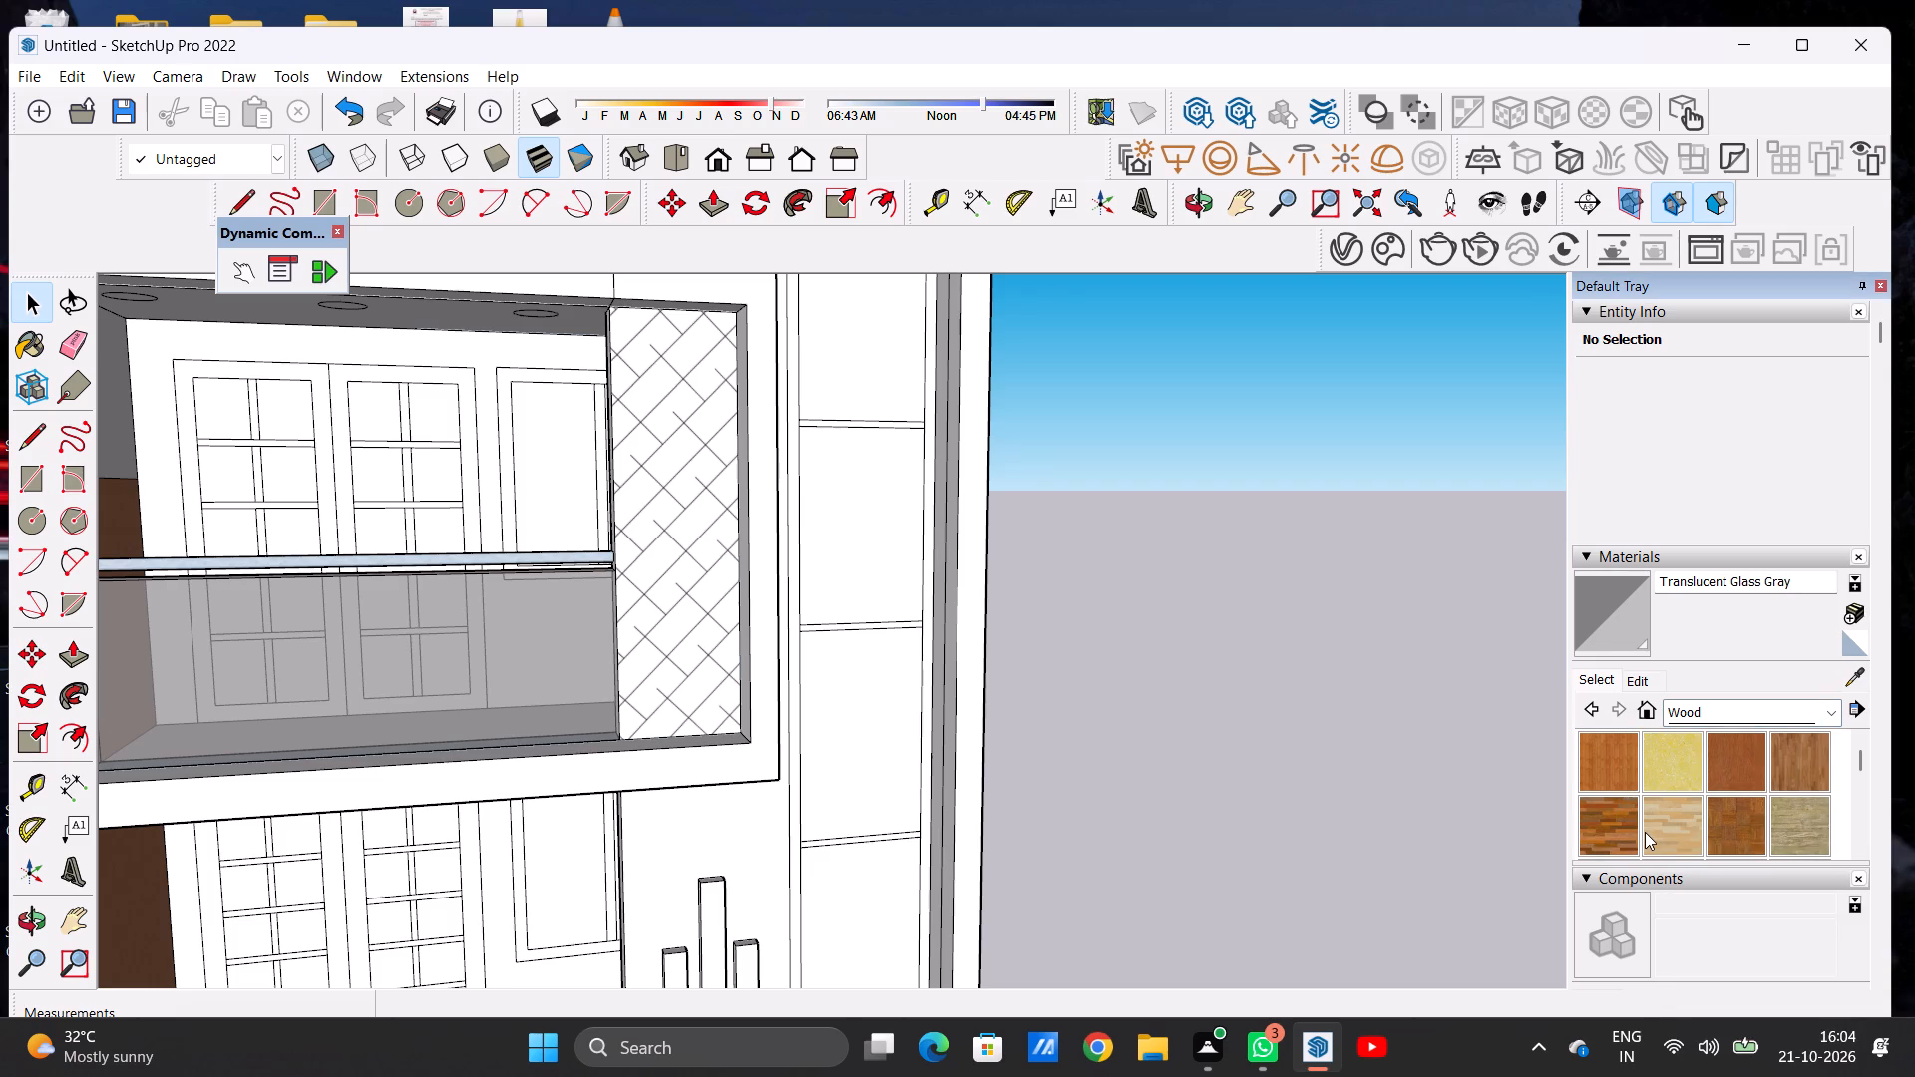
left_click(1596, 763)
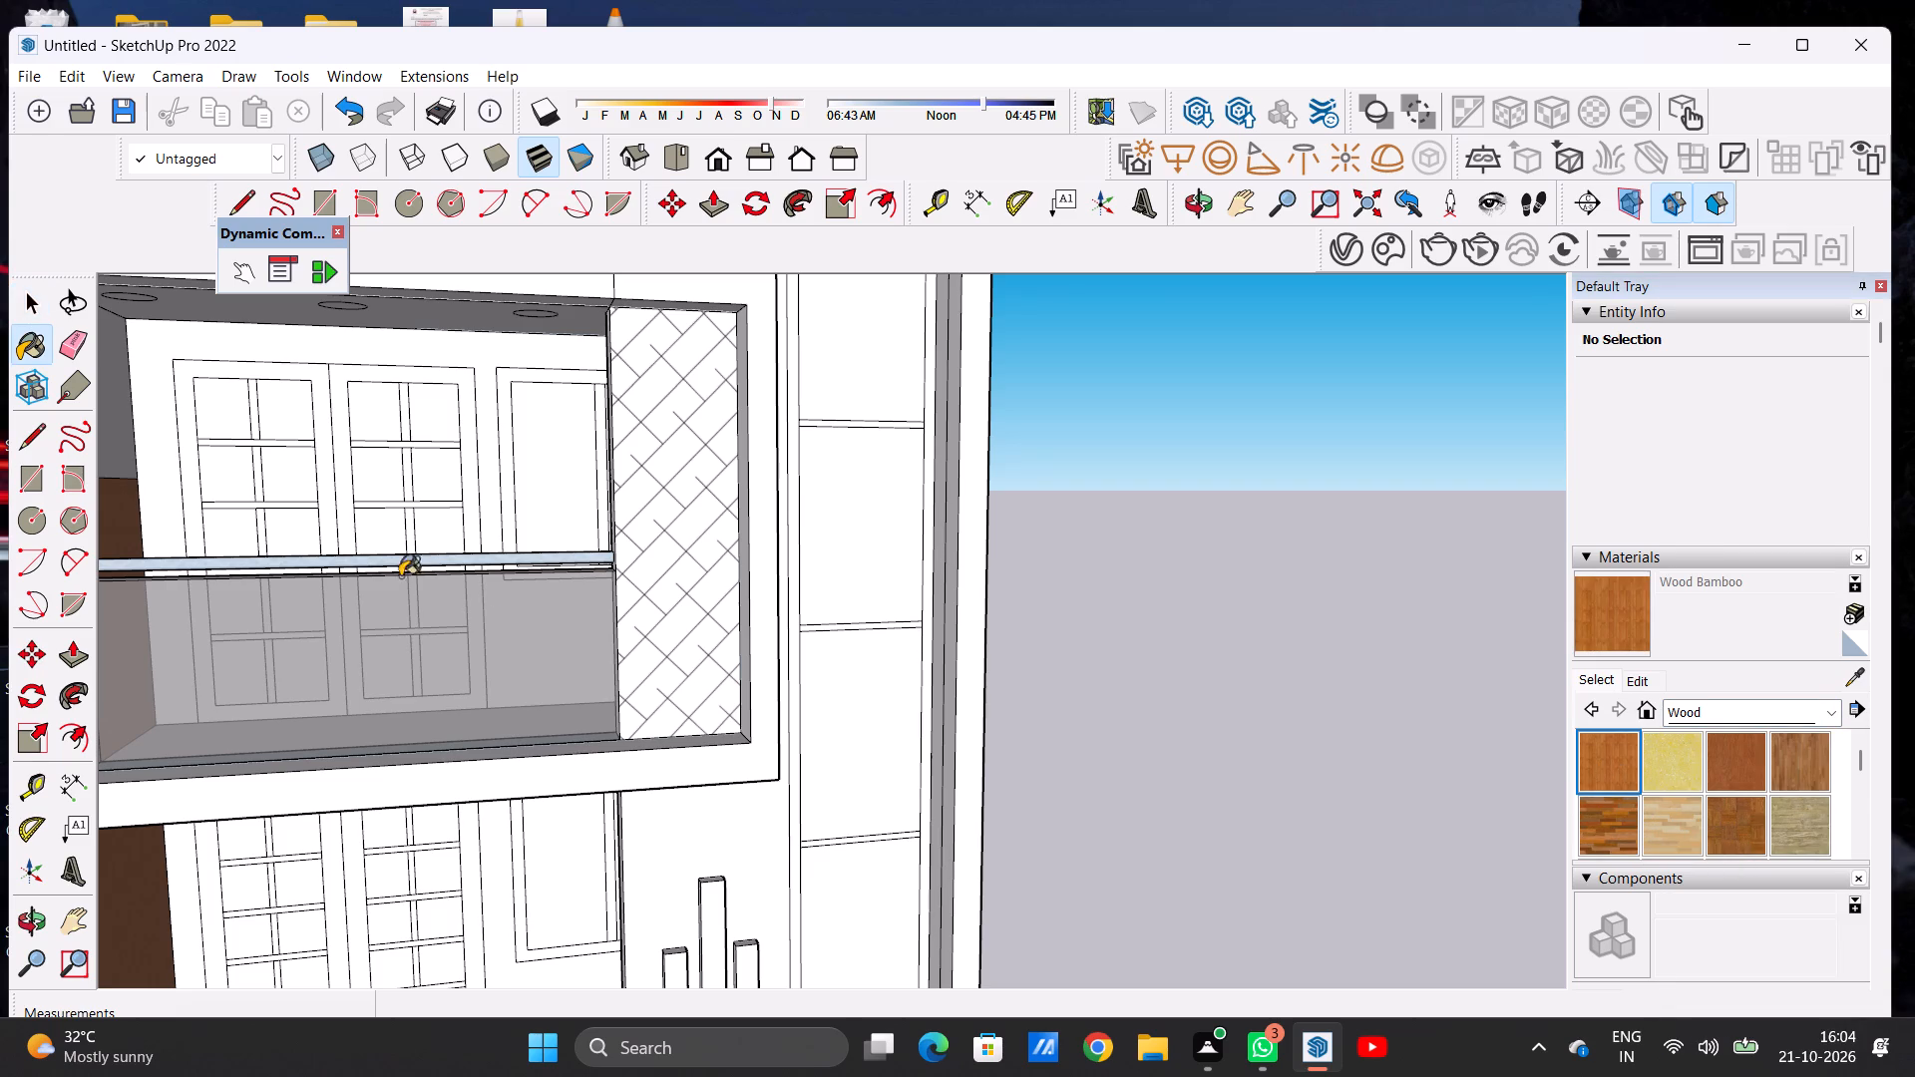
scroll(293, 458, "up", 6)
left_click(337, 320)
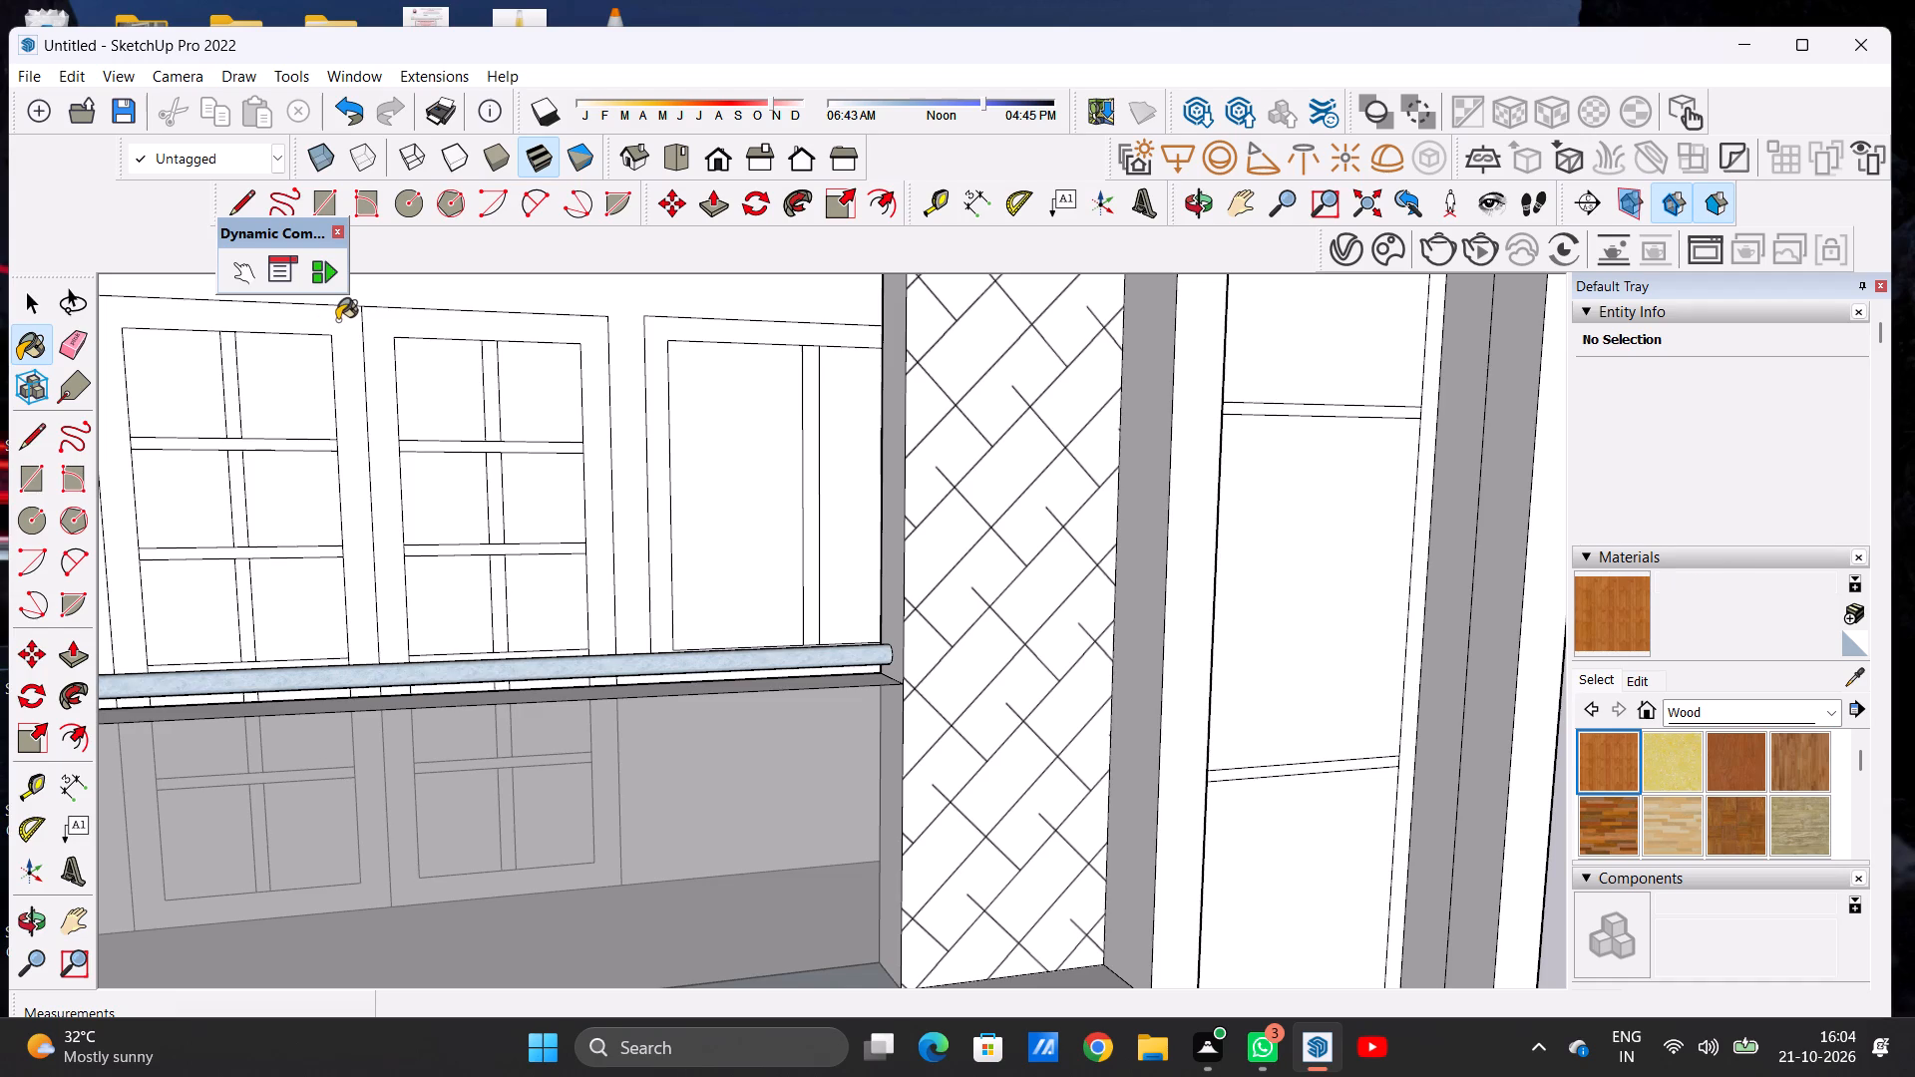
left_click(380, 330)
scroll(320, 457, "down", 6)
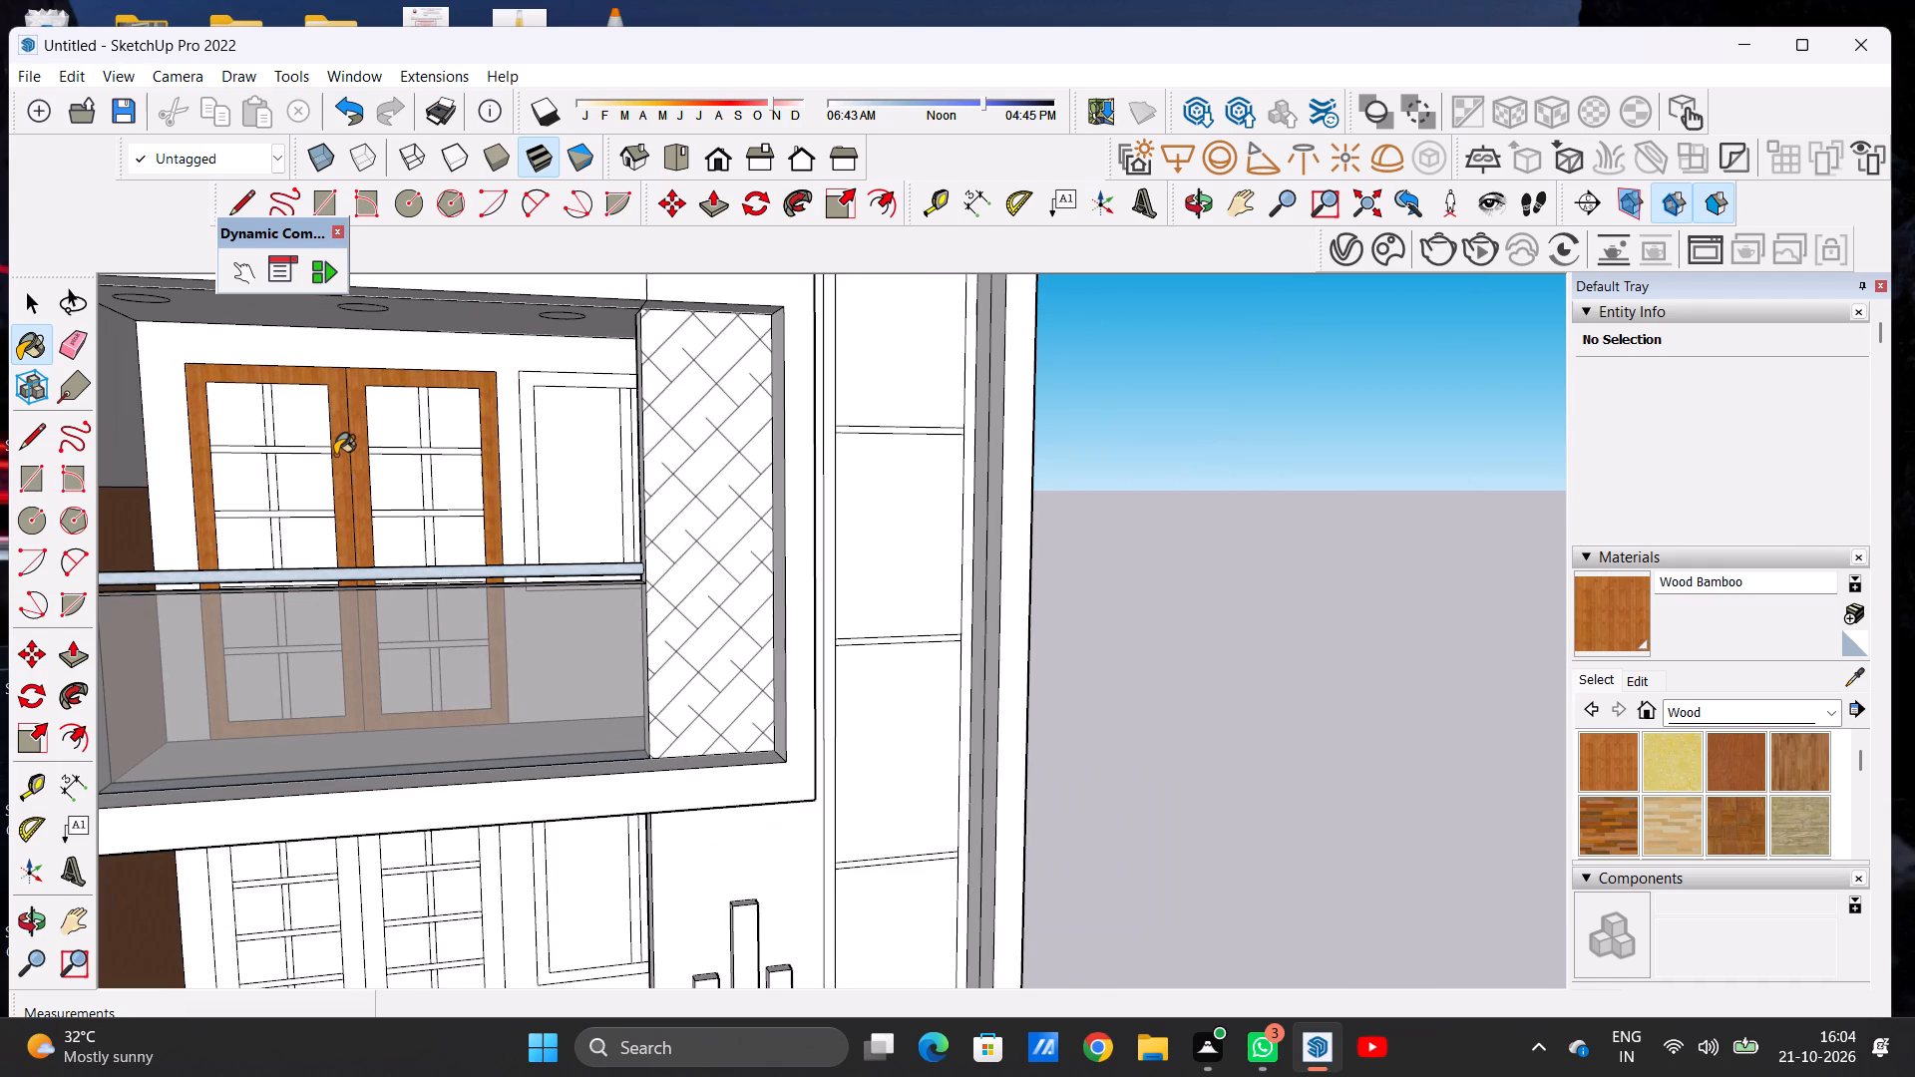
Paint the upper glazing bars of the door leaf farther from the herringbone panel with Wood Cherry Original.
scroll(356, 463, "down", 6)
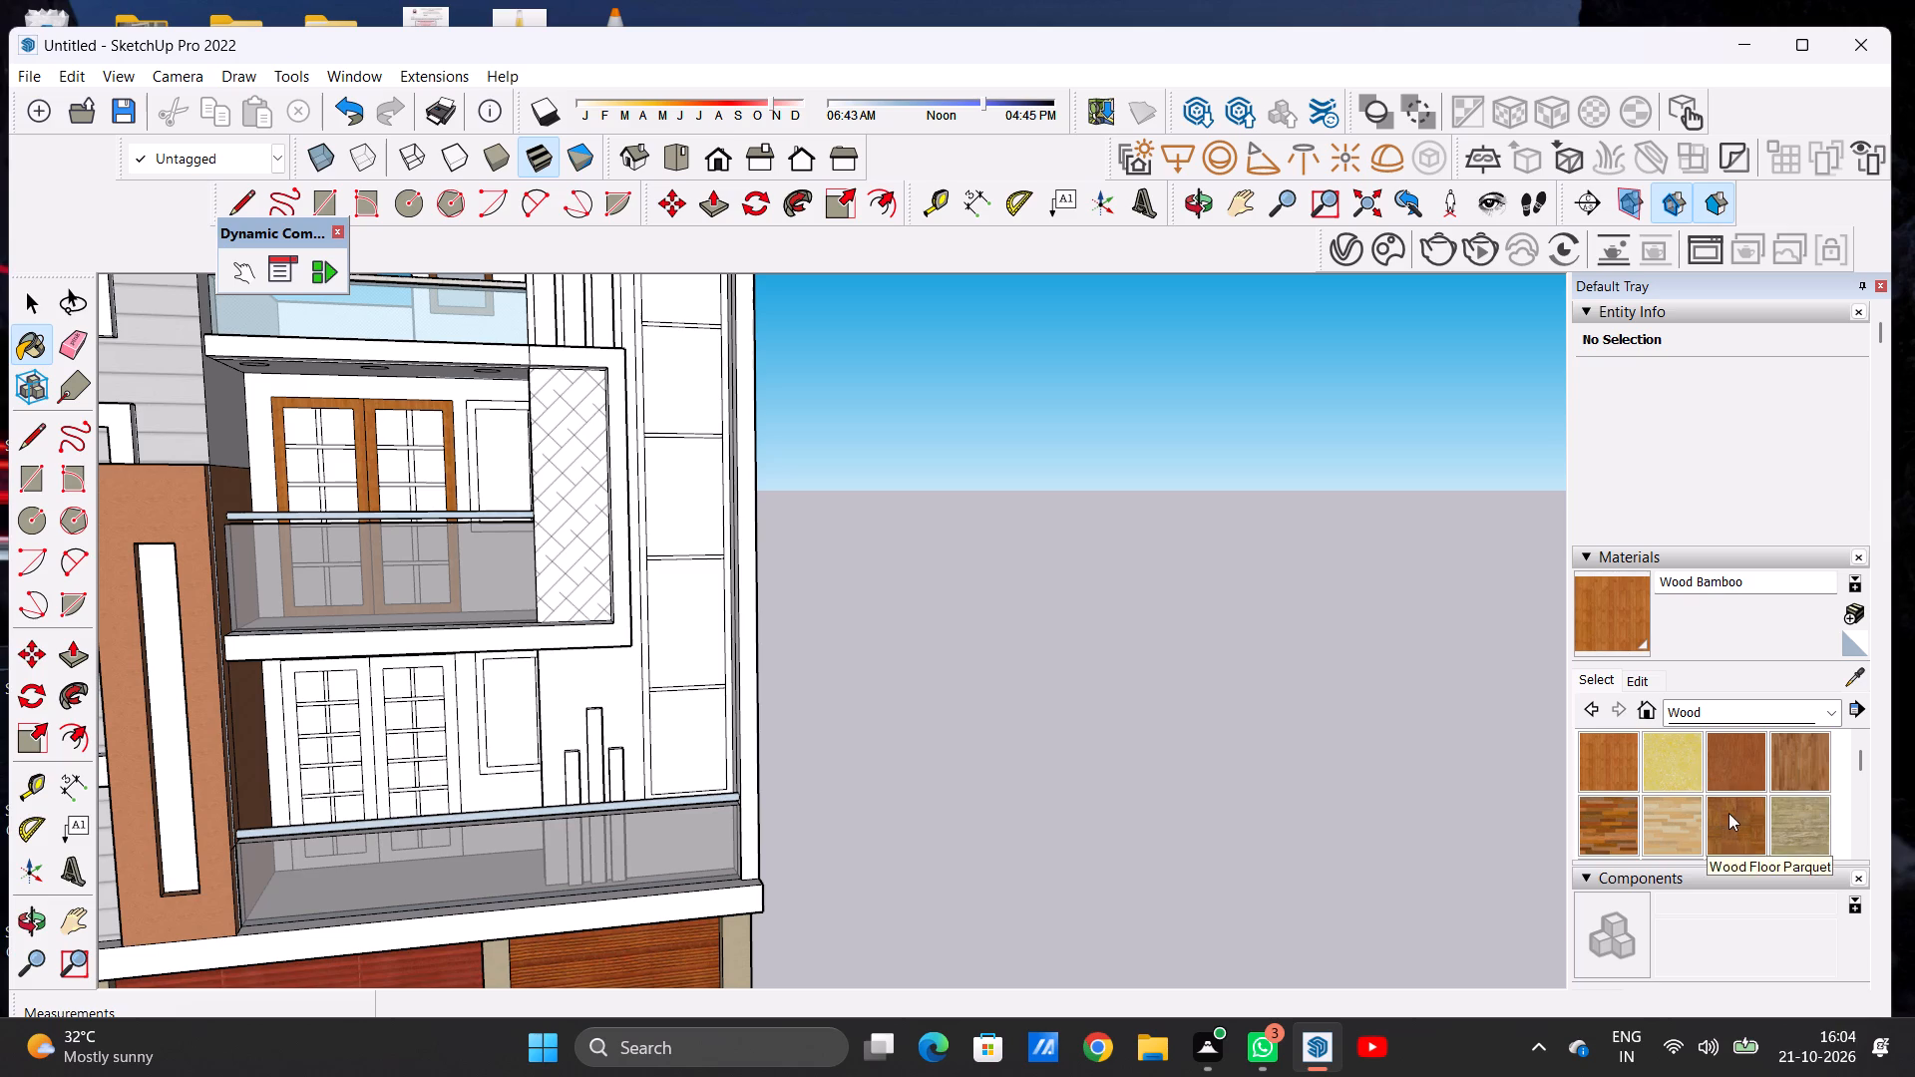
left_click(1737, 759)
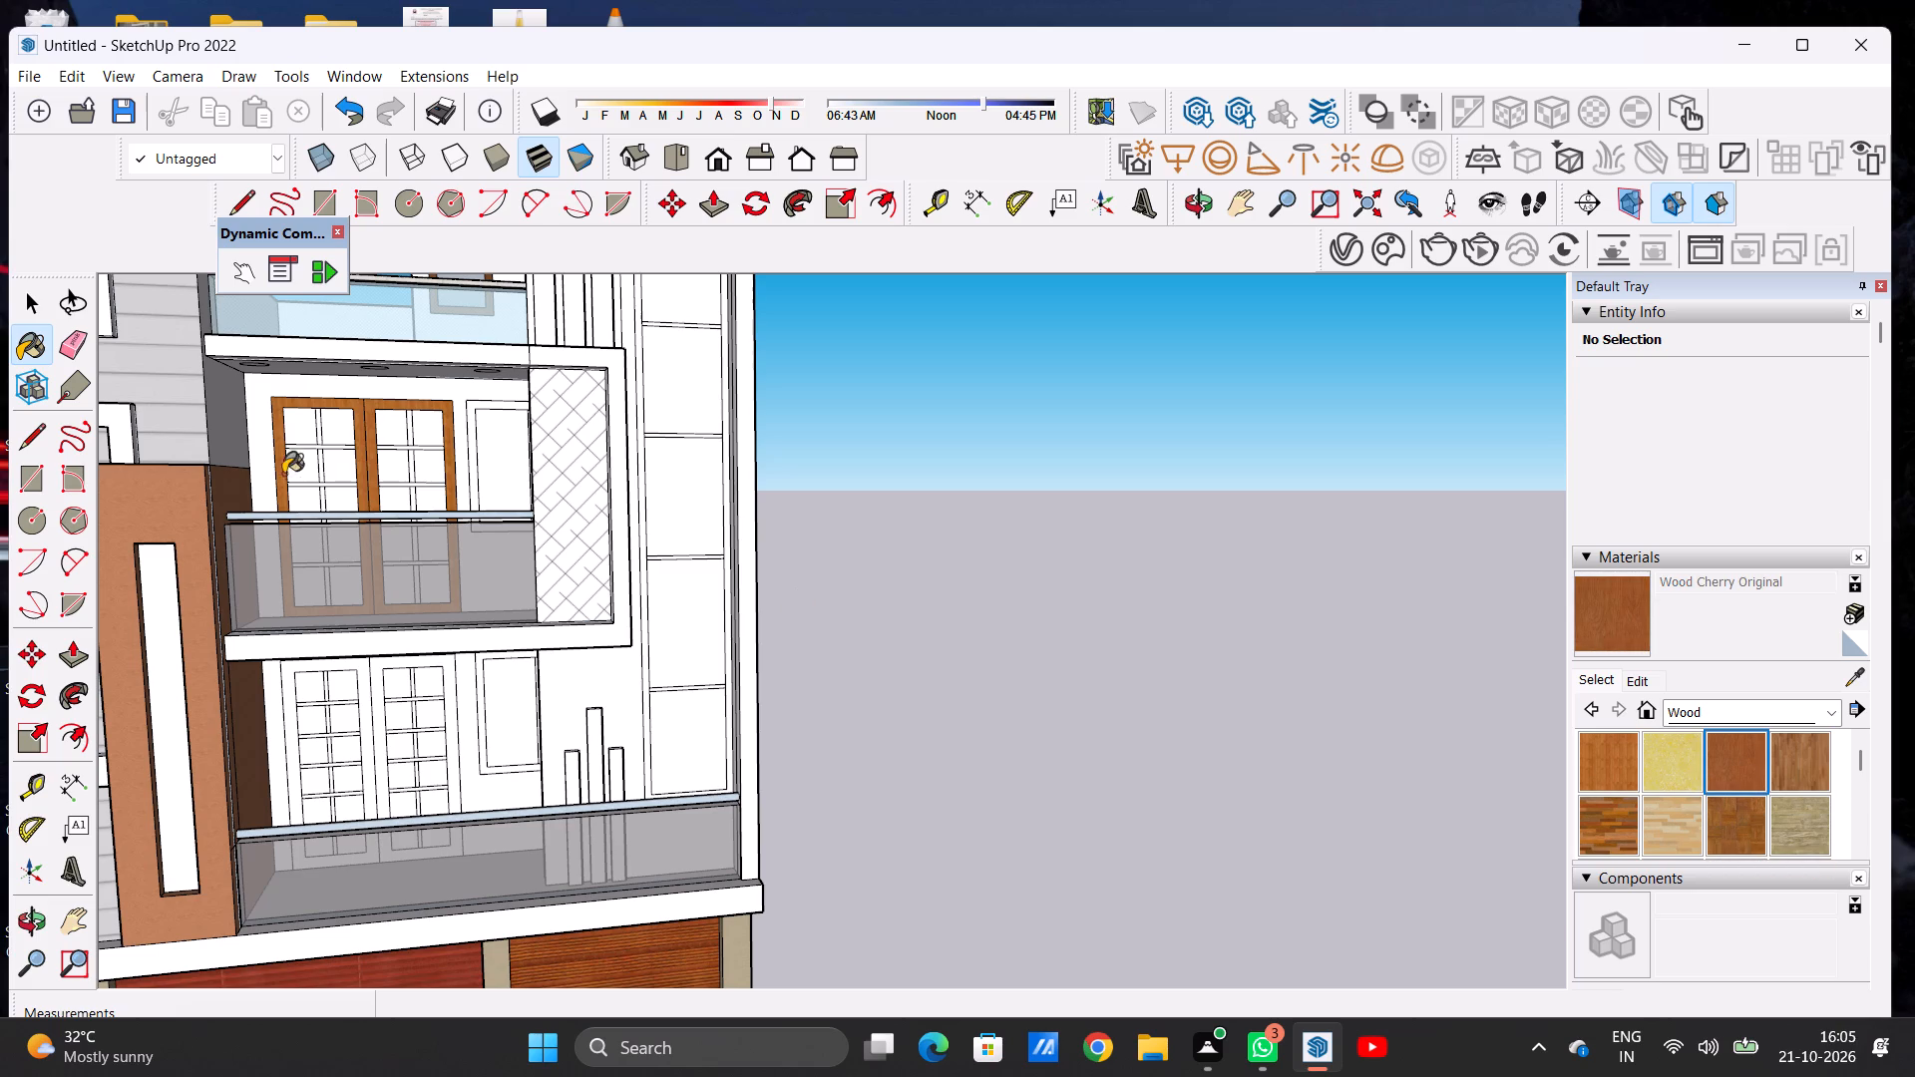
scroll(422, 437, "up", 6)
scroll(217, 426, "up", 8)
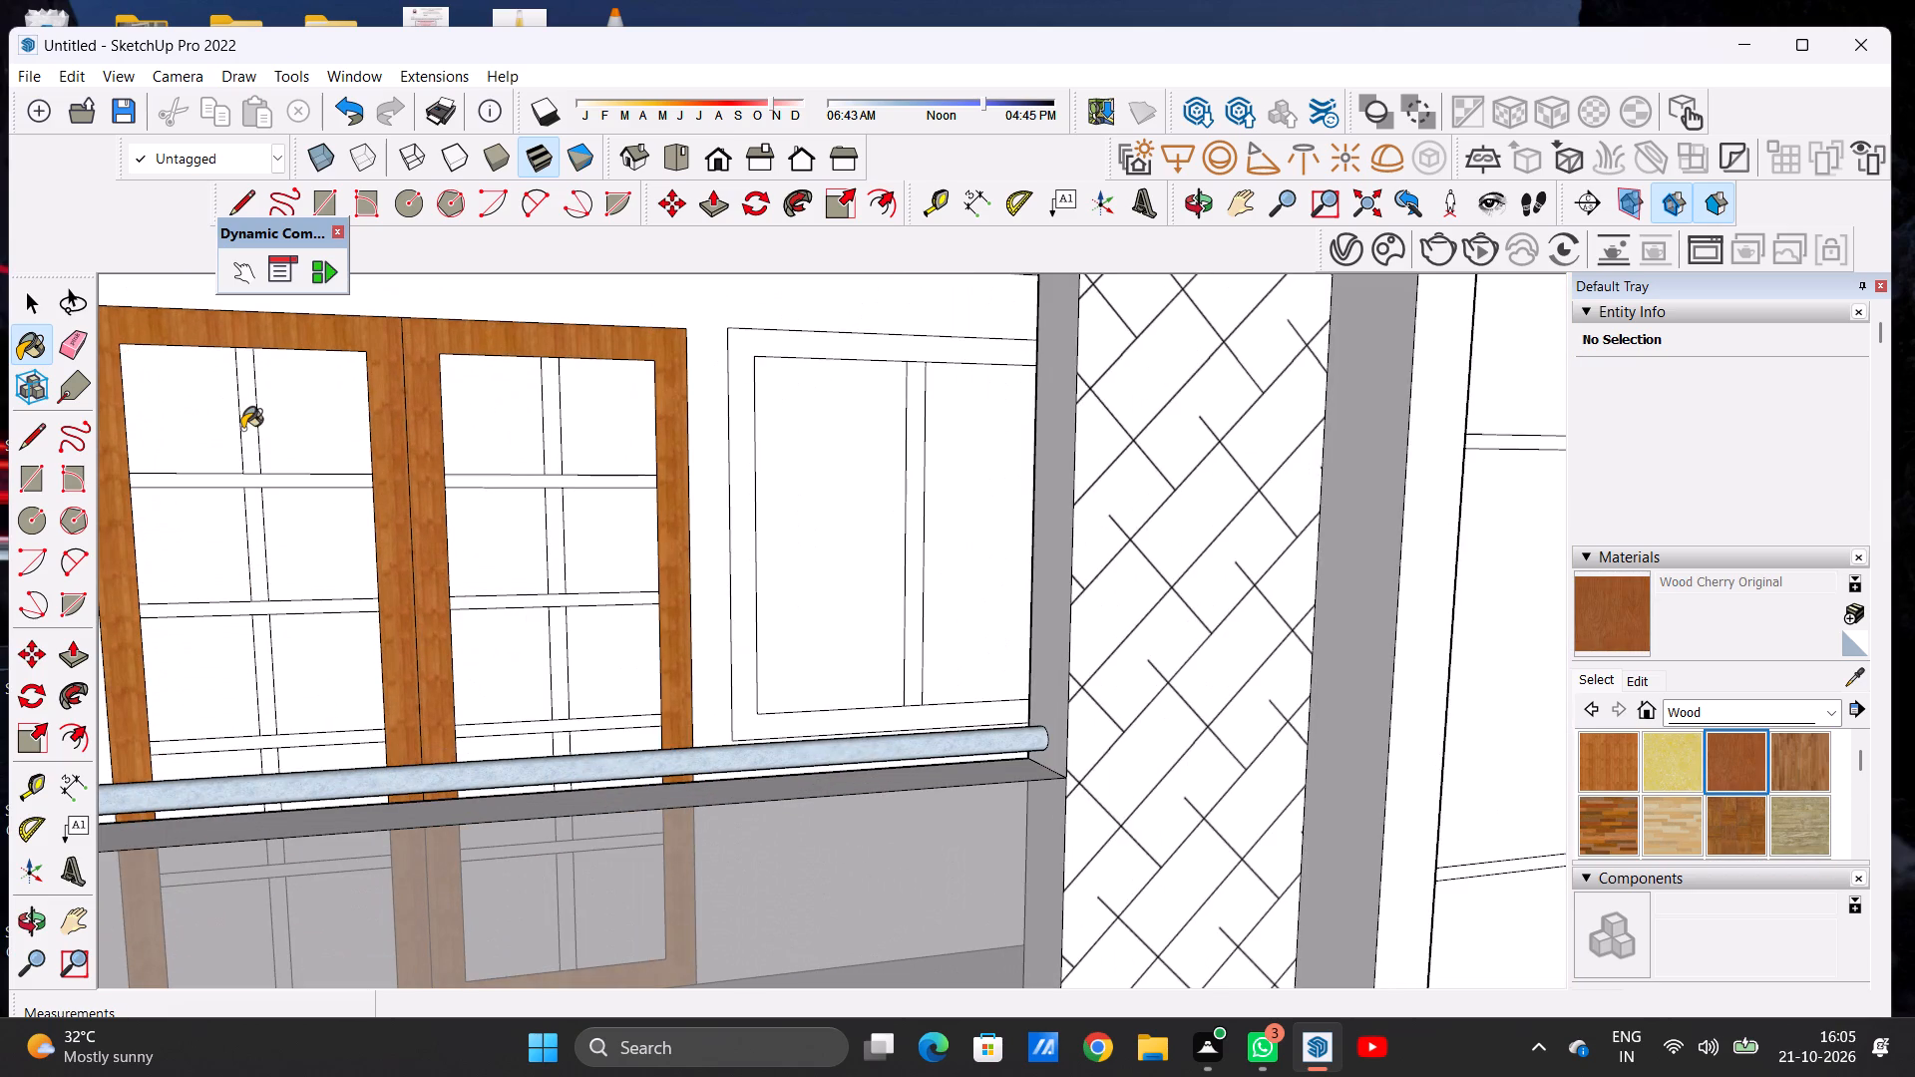
left_click(247, 420)
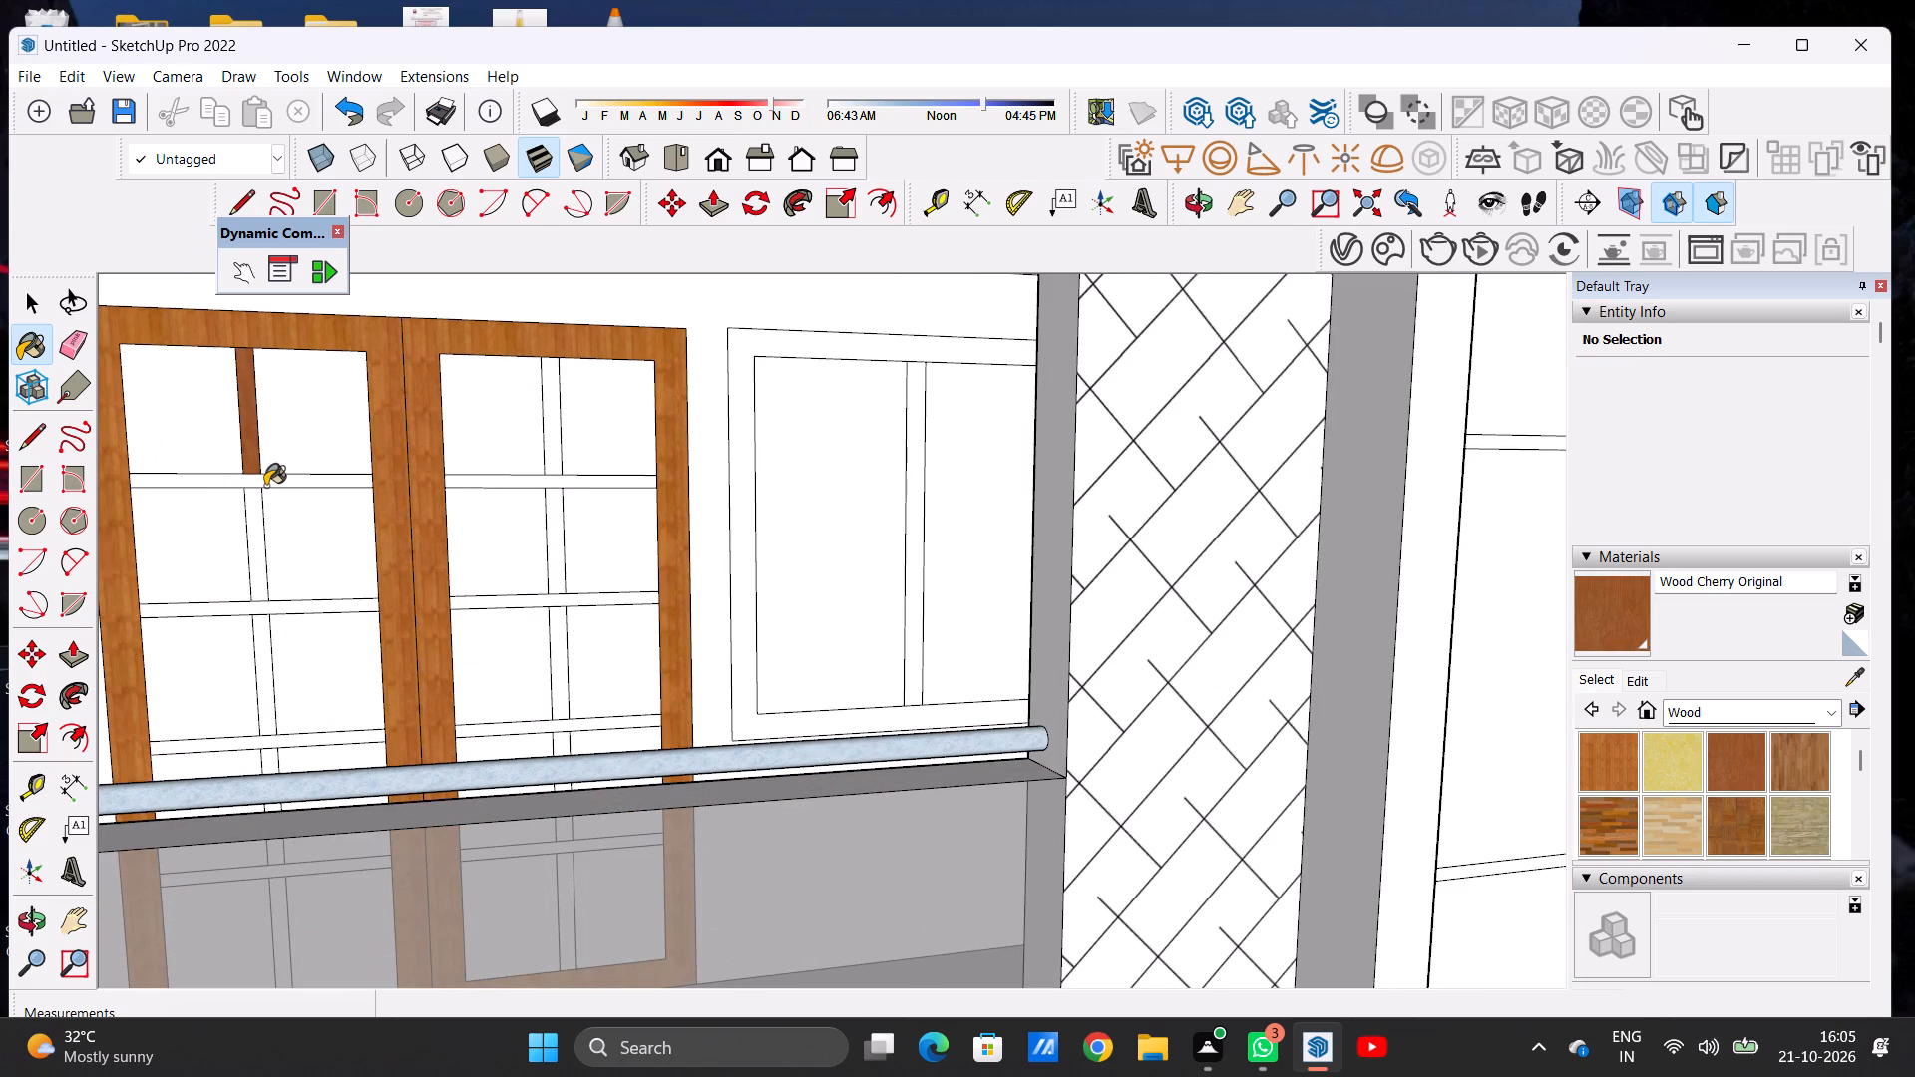
scroll(265, 486, "up", 2)
scroll(265, 486, "down", 1)
scroll(265, 486, "up", 9)
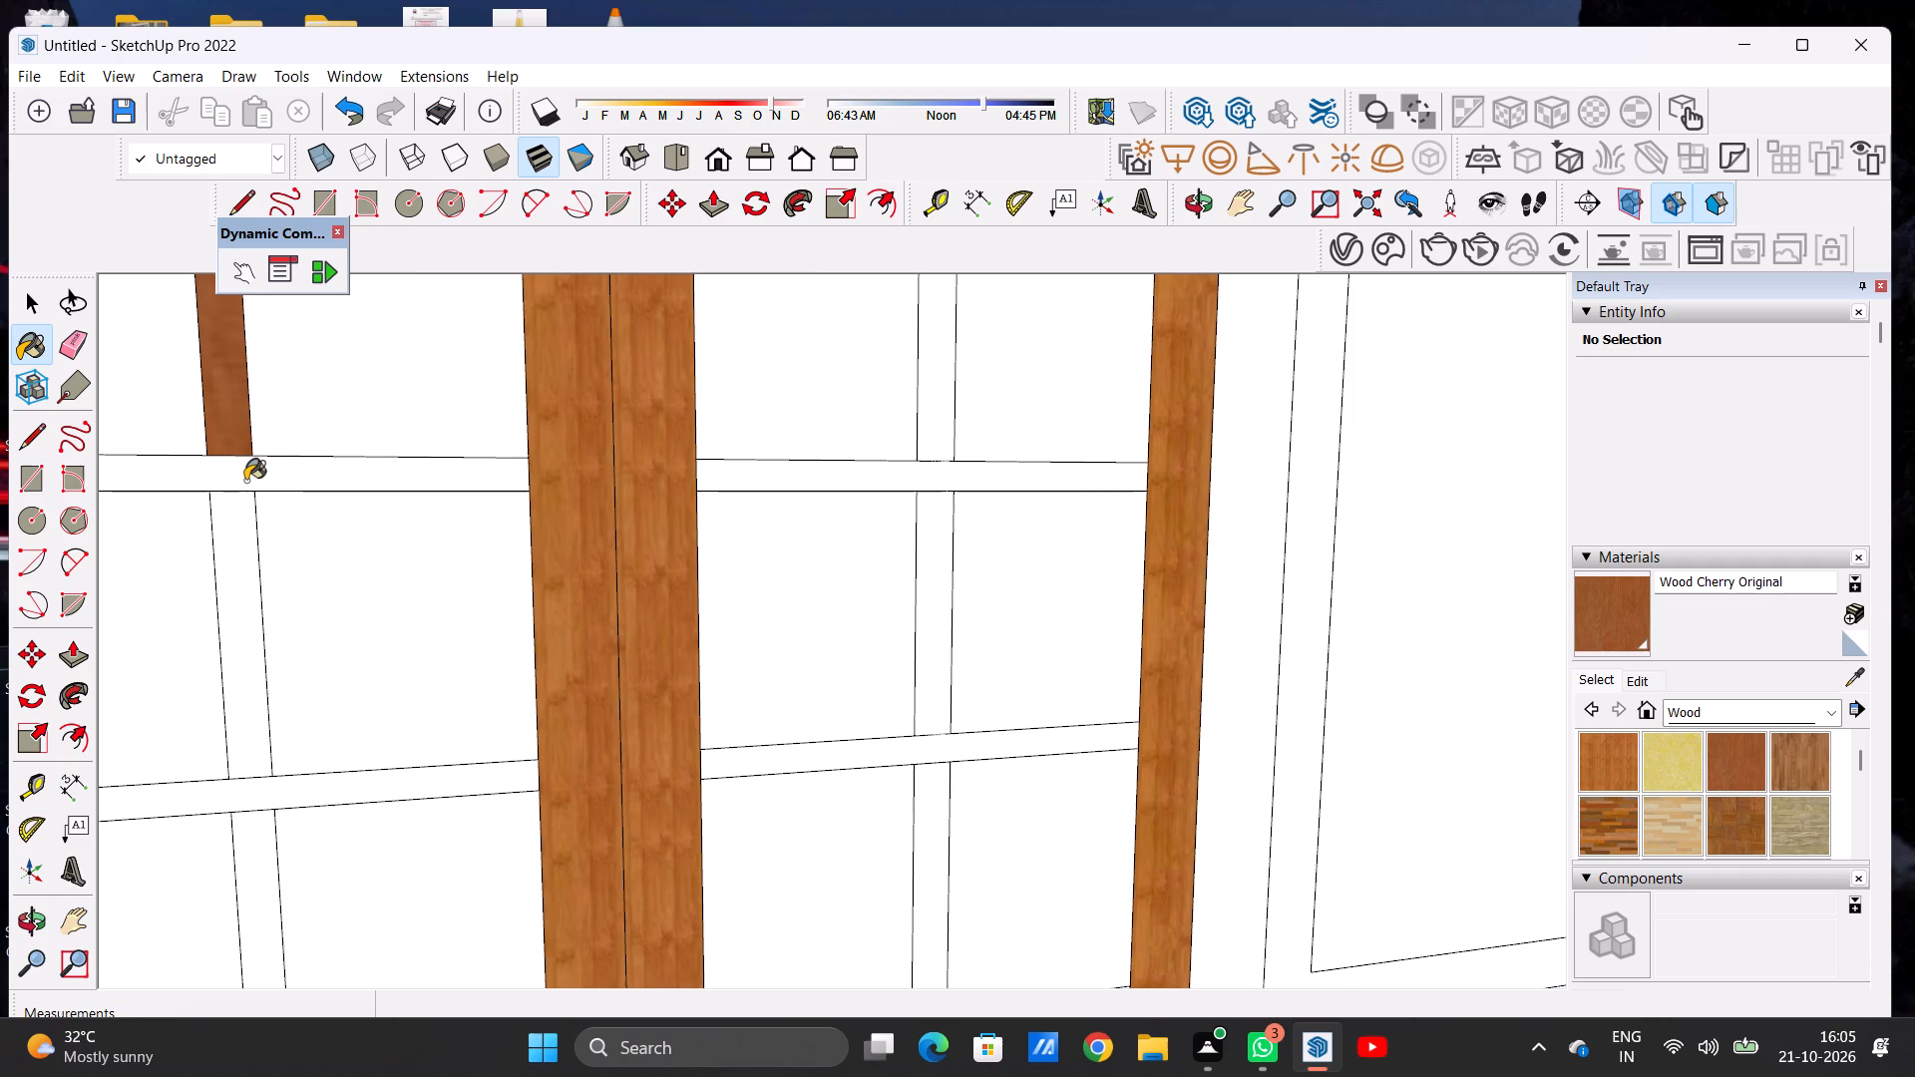
left_click(245, 481)
left_click(220, 516)
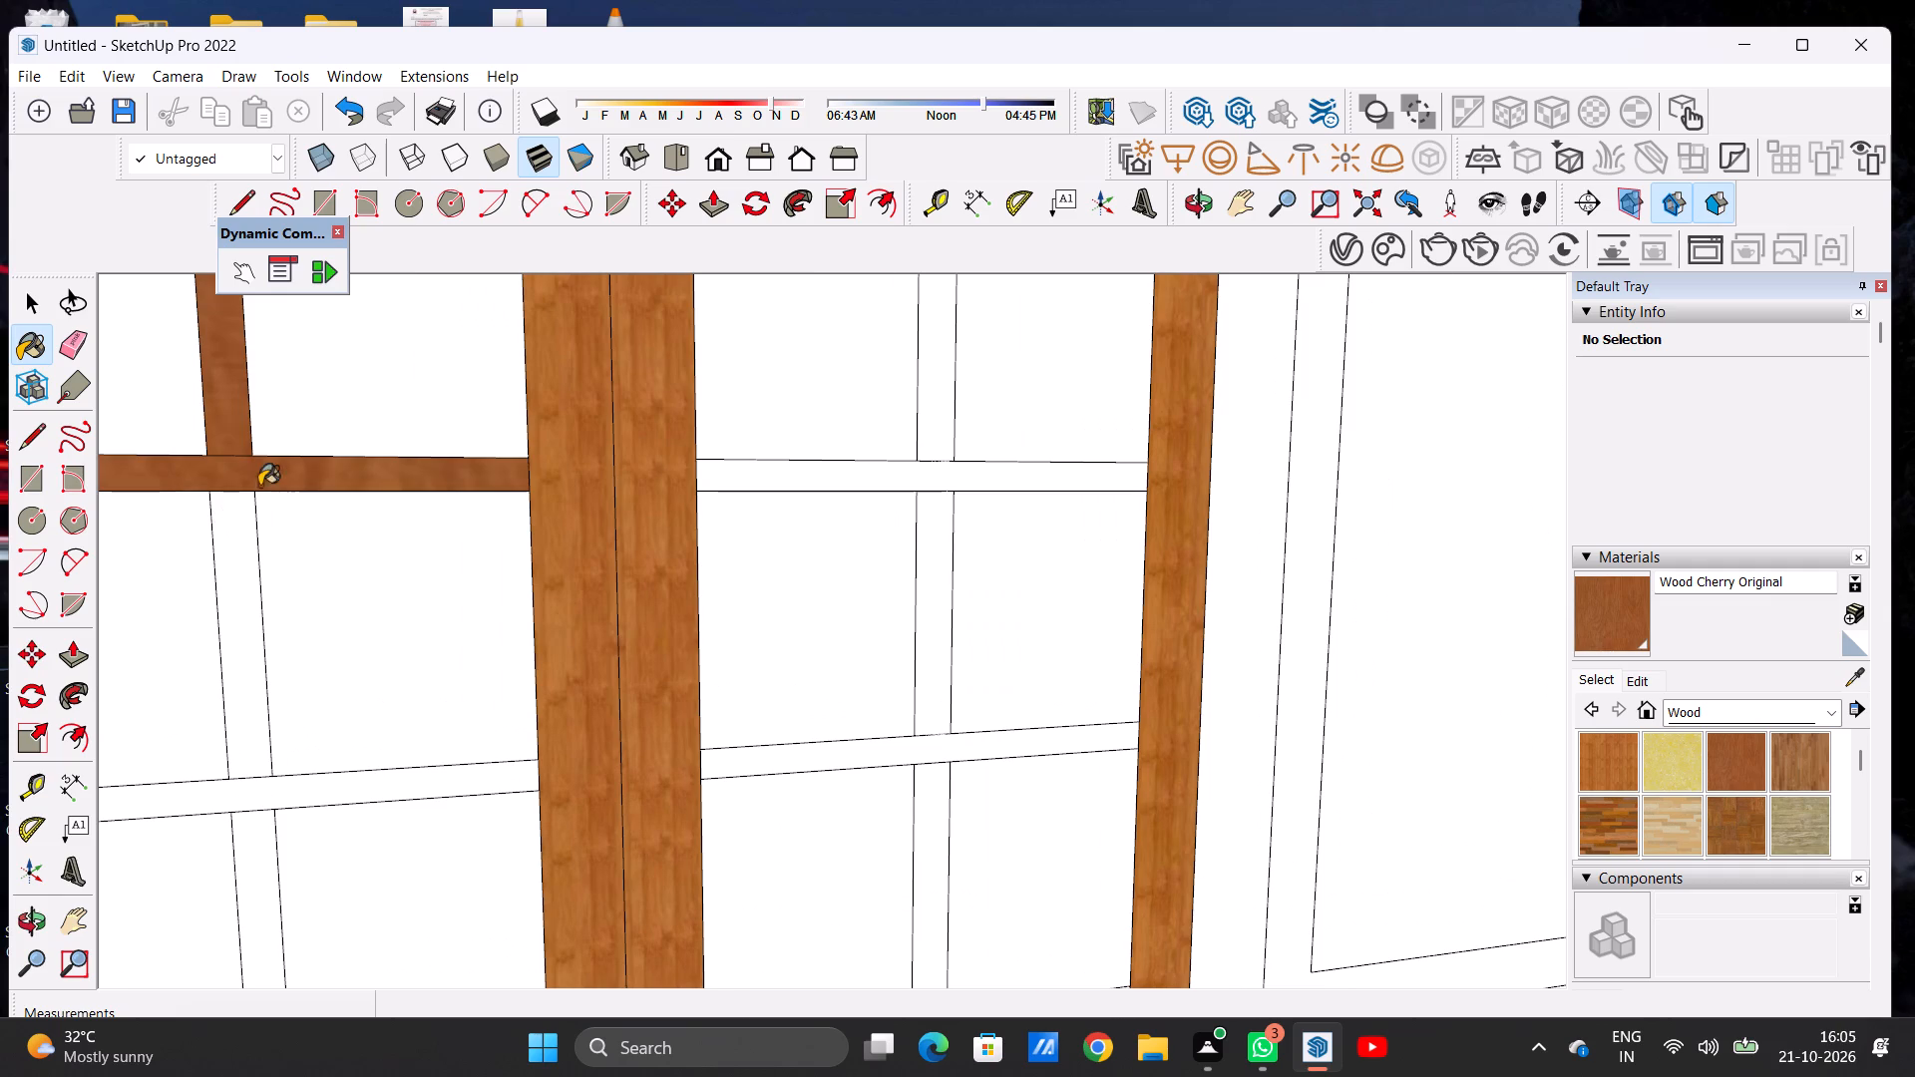
scroll(259, 486, "down", 20)
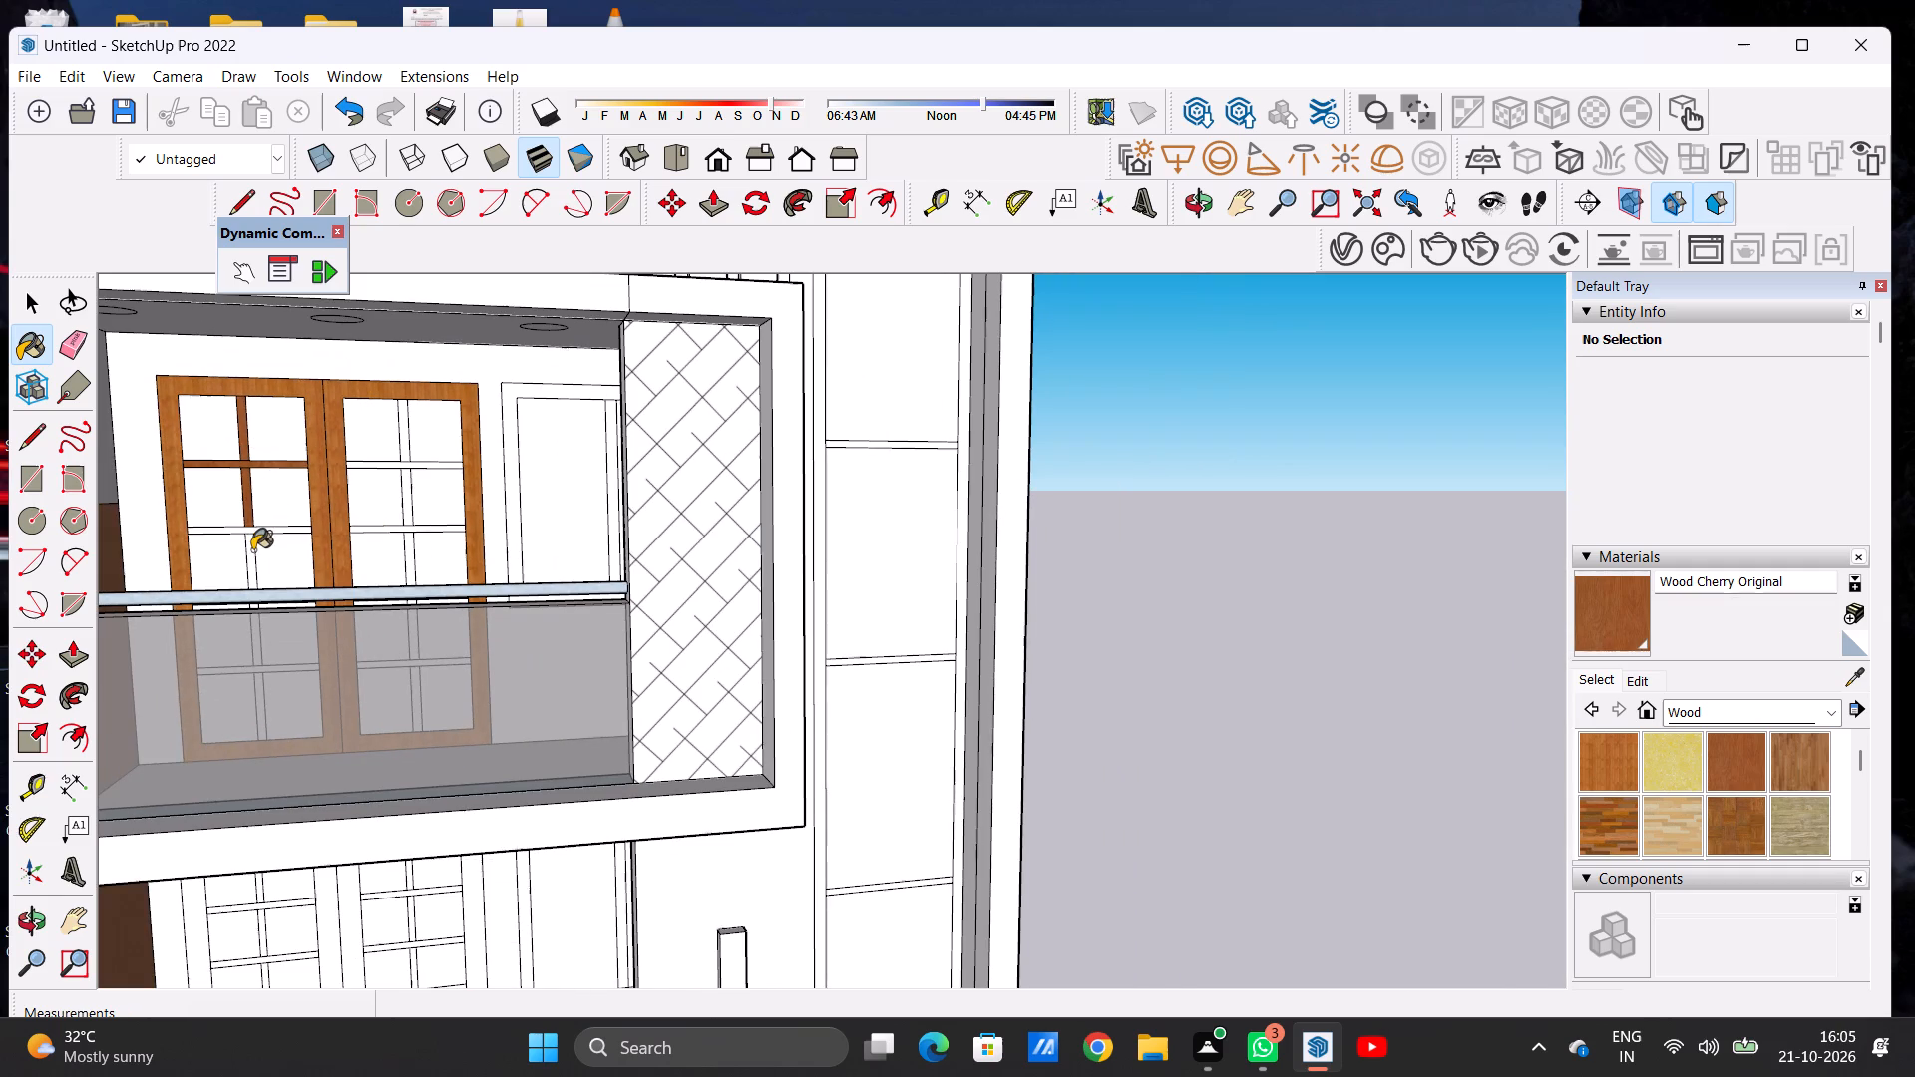
scroll(245, 563, "up", 12)
left_click(260, 520)
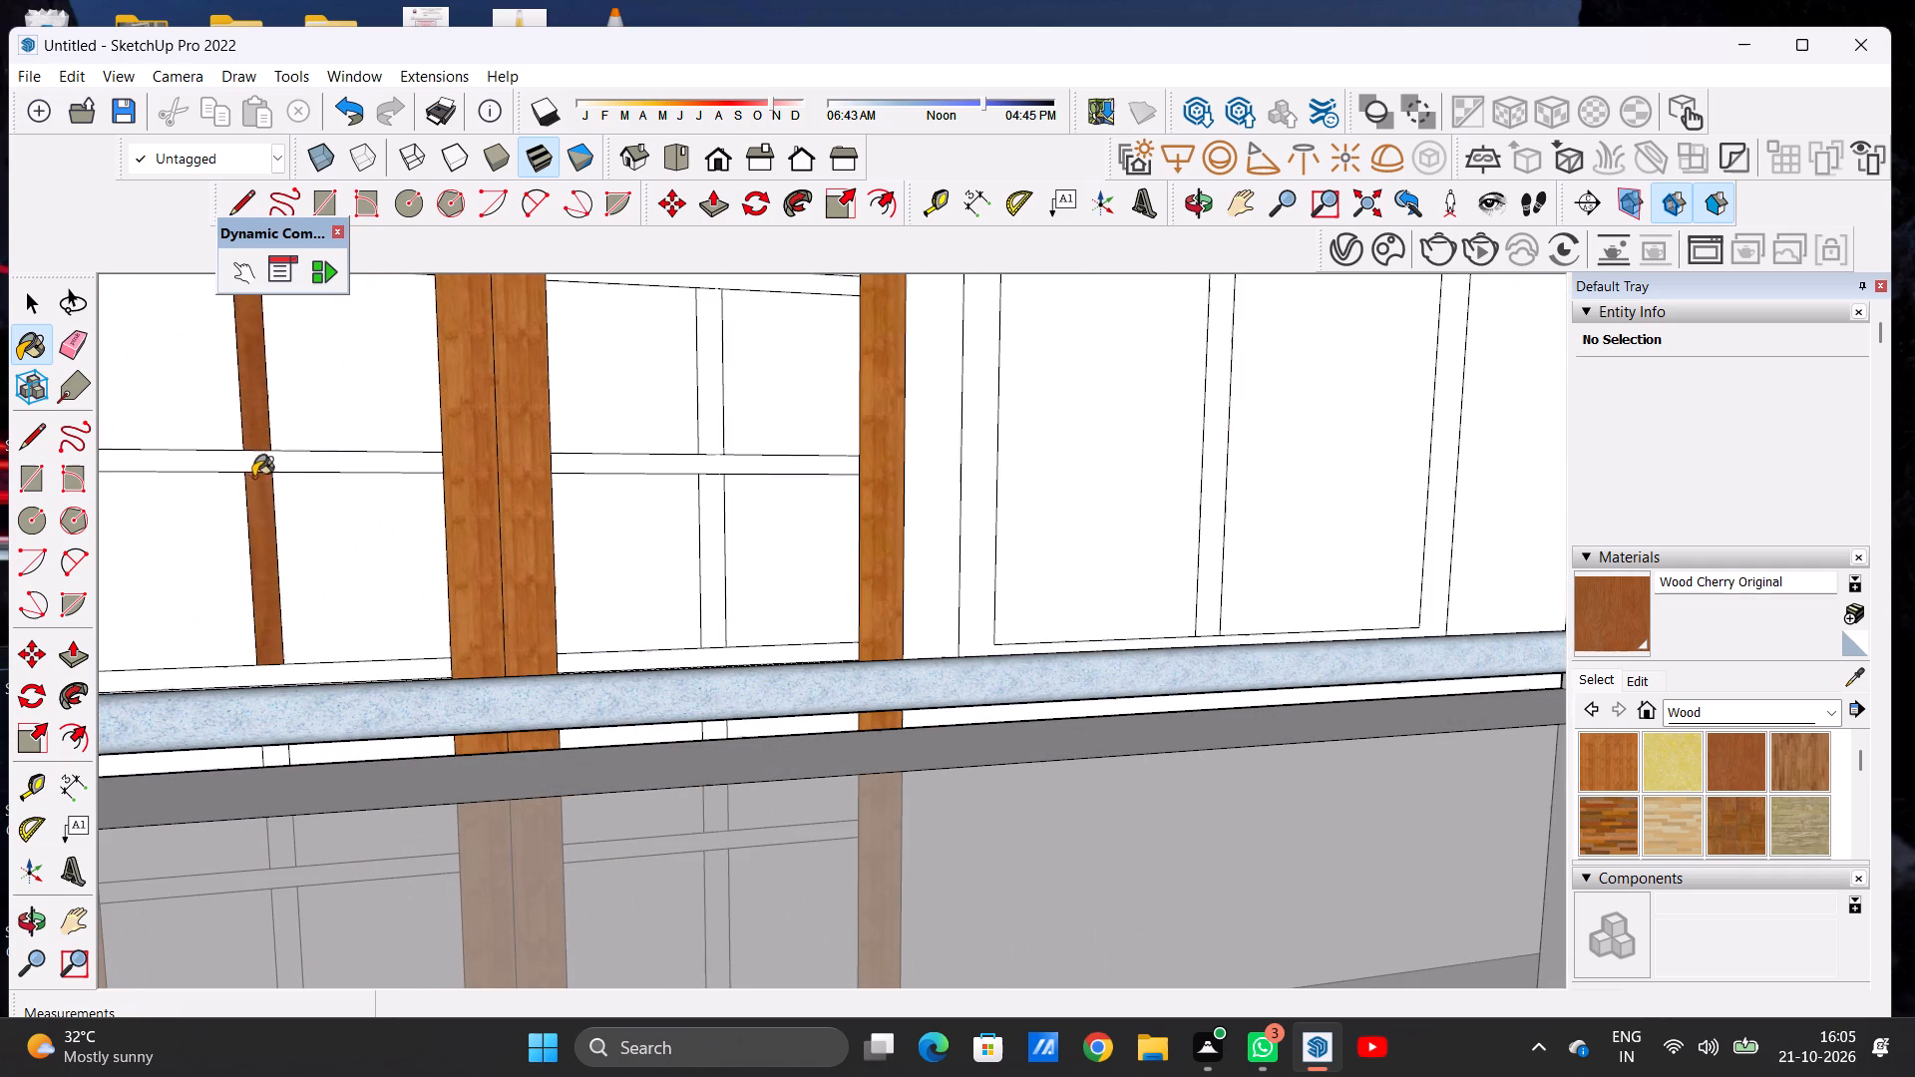
left_click(246, 469)
Paint the remaining lower glazing bars of the same door leaf with Wood Cherry Original.
scroll(264, 465, "down", 2)
scroll(264, 465, "up", 2)
scroll(266, 465, "down", 11)
middle_click_drag(343, 525, 241, 583)
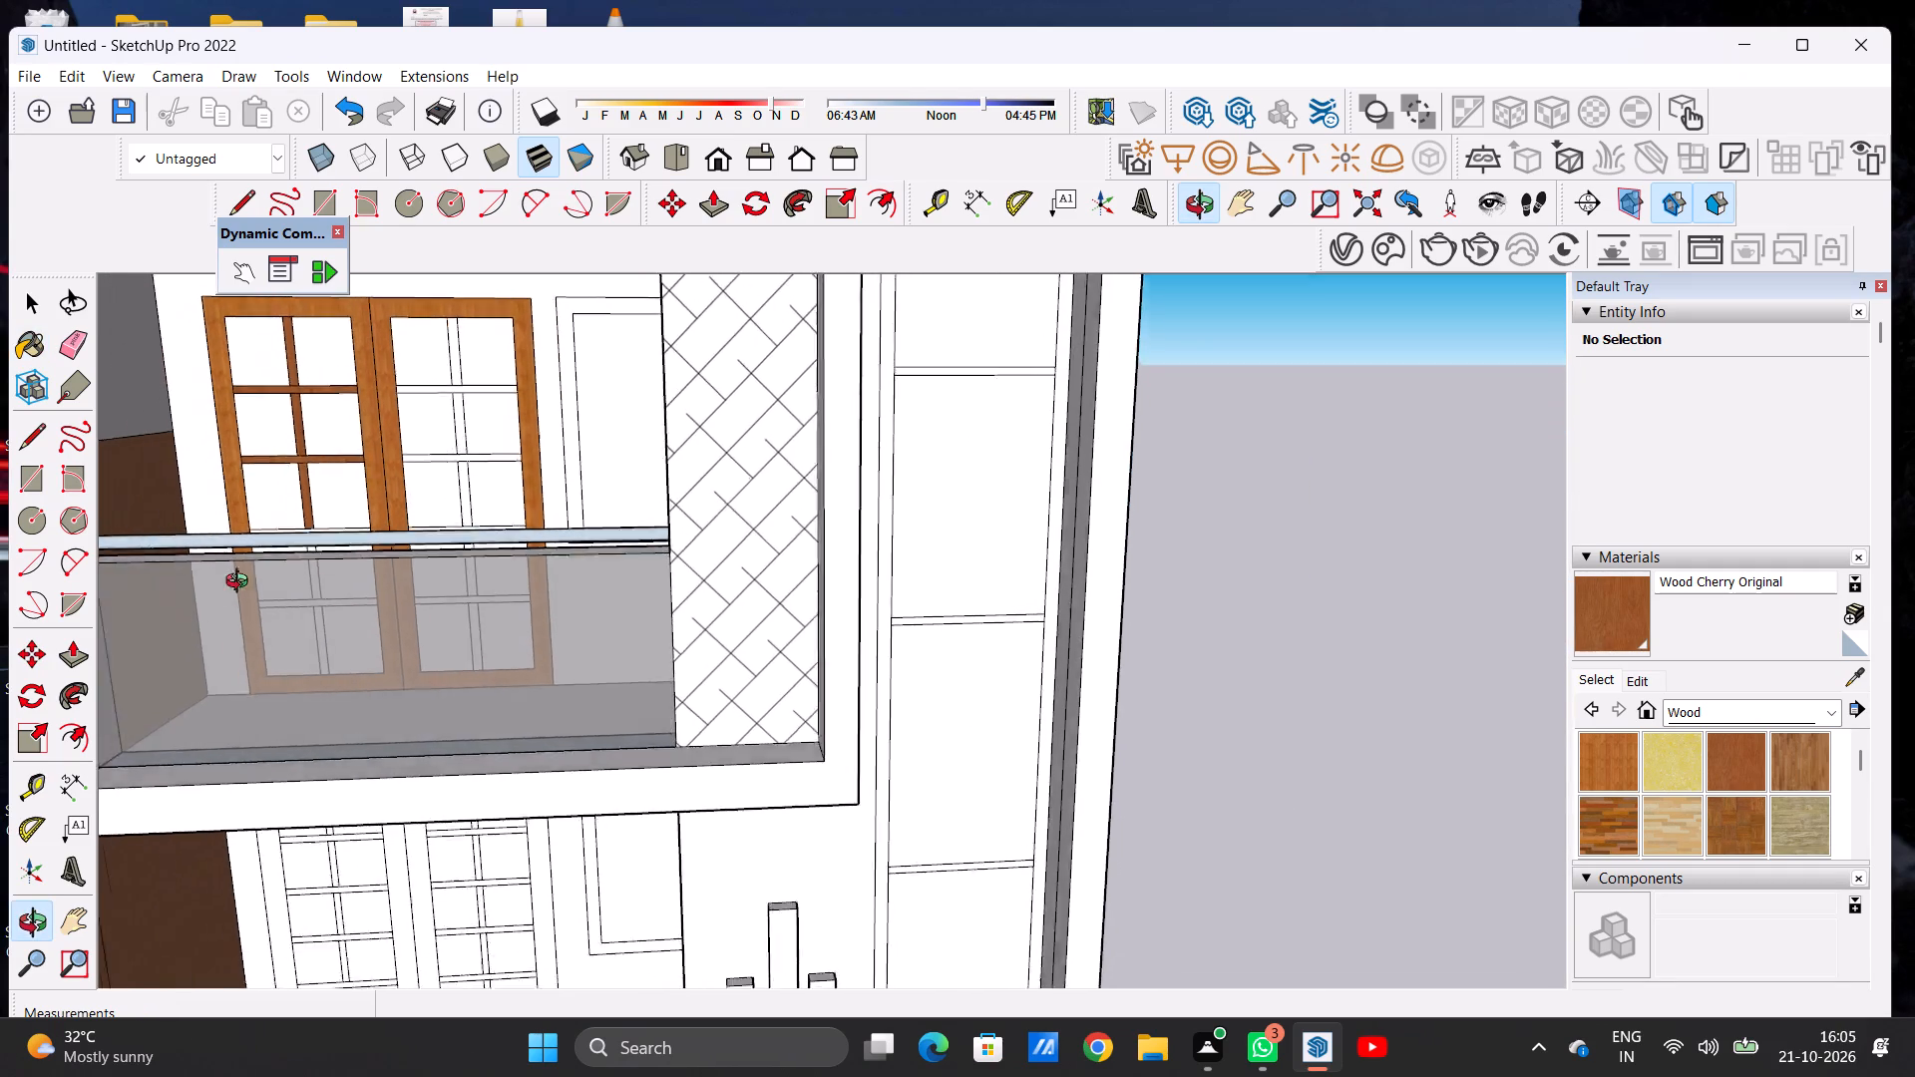
middle_click_drag(241, 583, 210, 690)
scroll(404, 456, "up", 8)
scroll(337, 527, "up", 8)
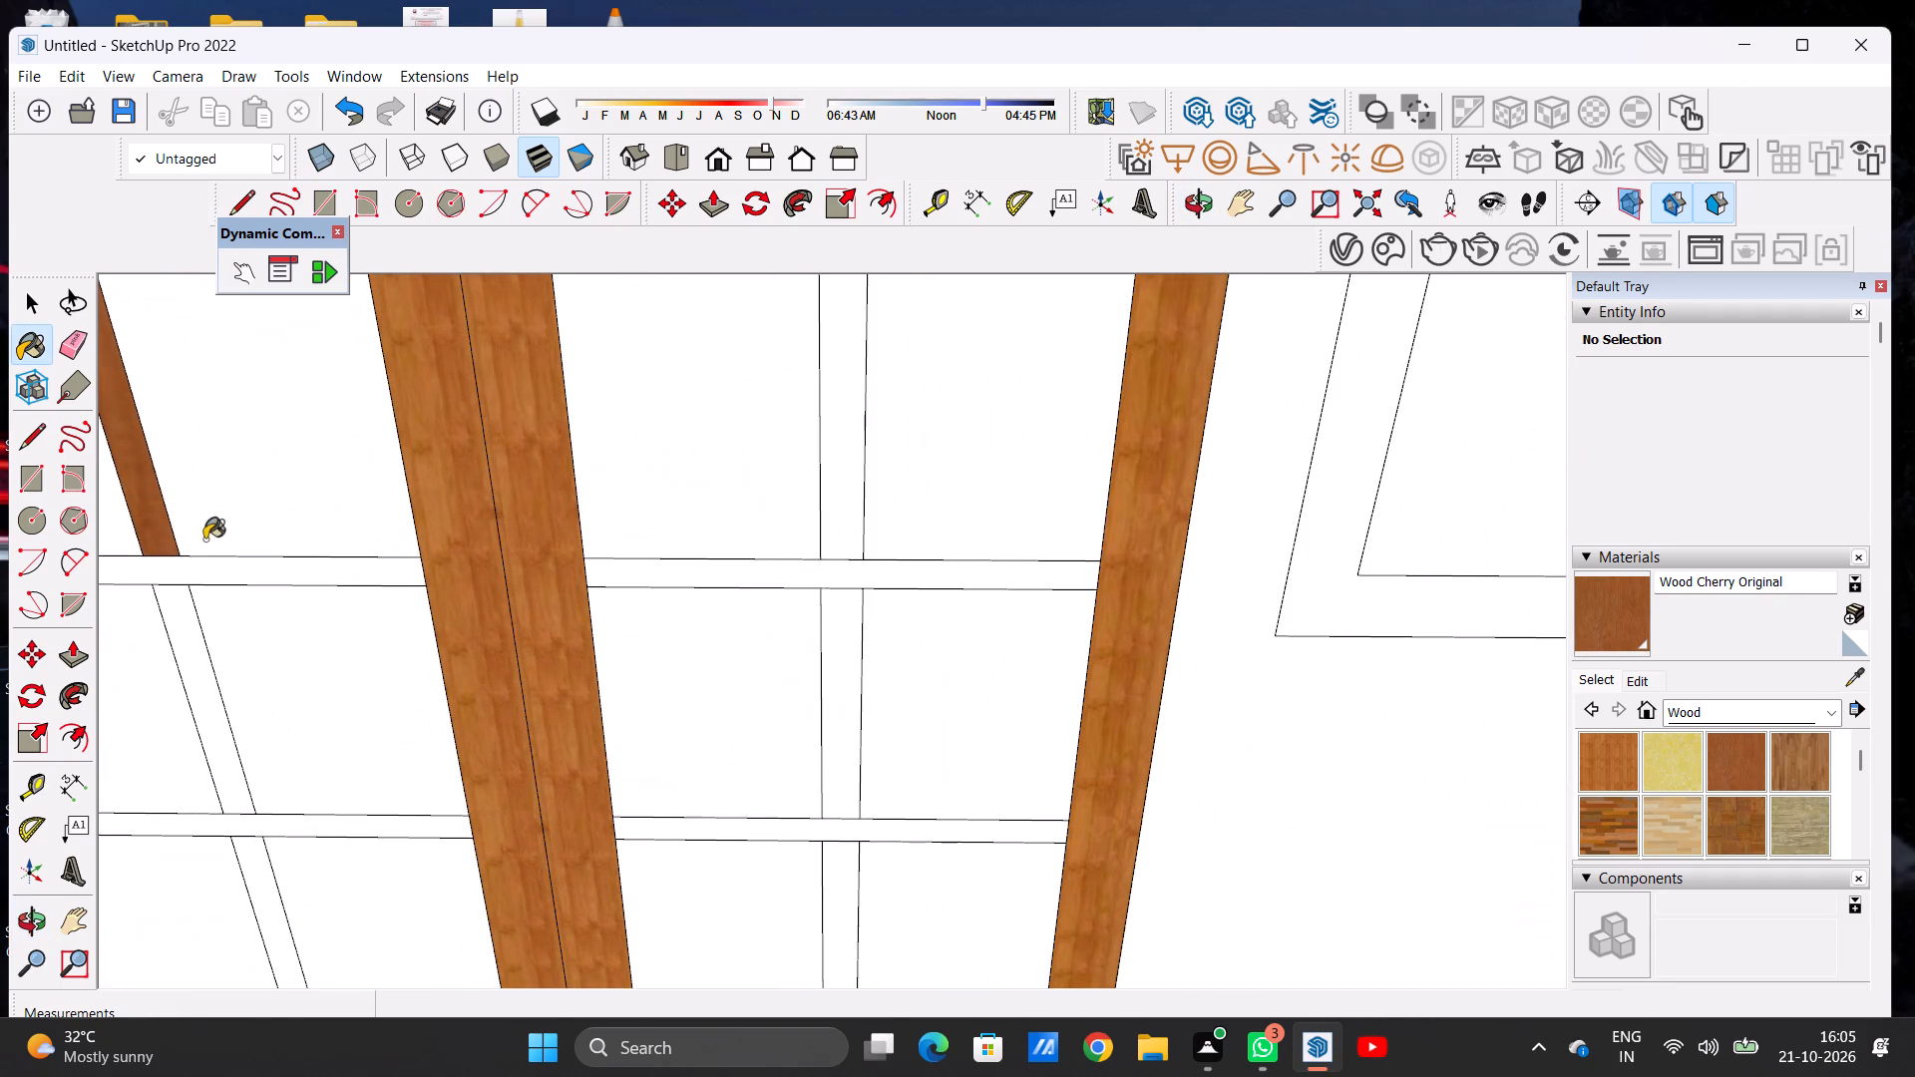
left_click(174, 574)
left_click(180, 609)
scroll(336, 426, "down", 15)
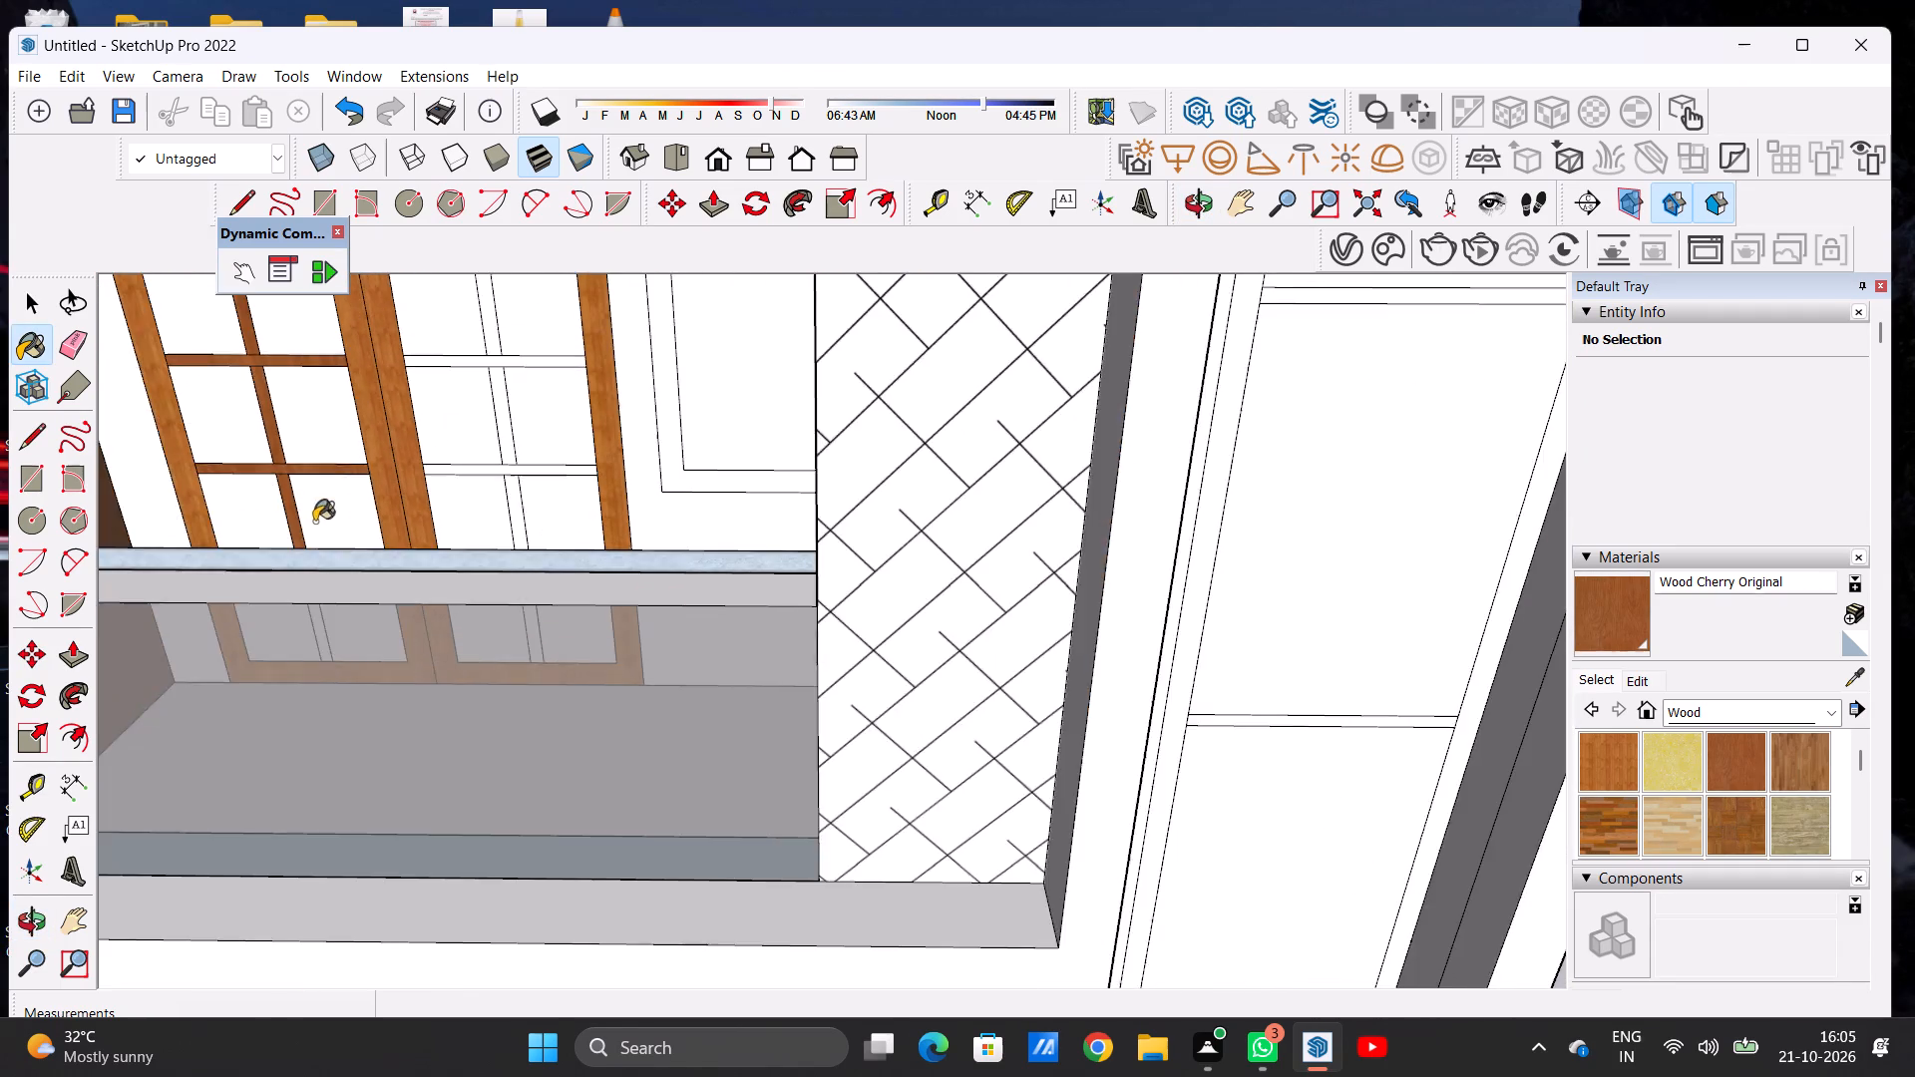
middle_click_drag(312, 524, 220, 610)
scroll(320, 504, "up", 5)
scroll(320, 504, "down", 1)
scroll(386, 498, "up", 15)
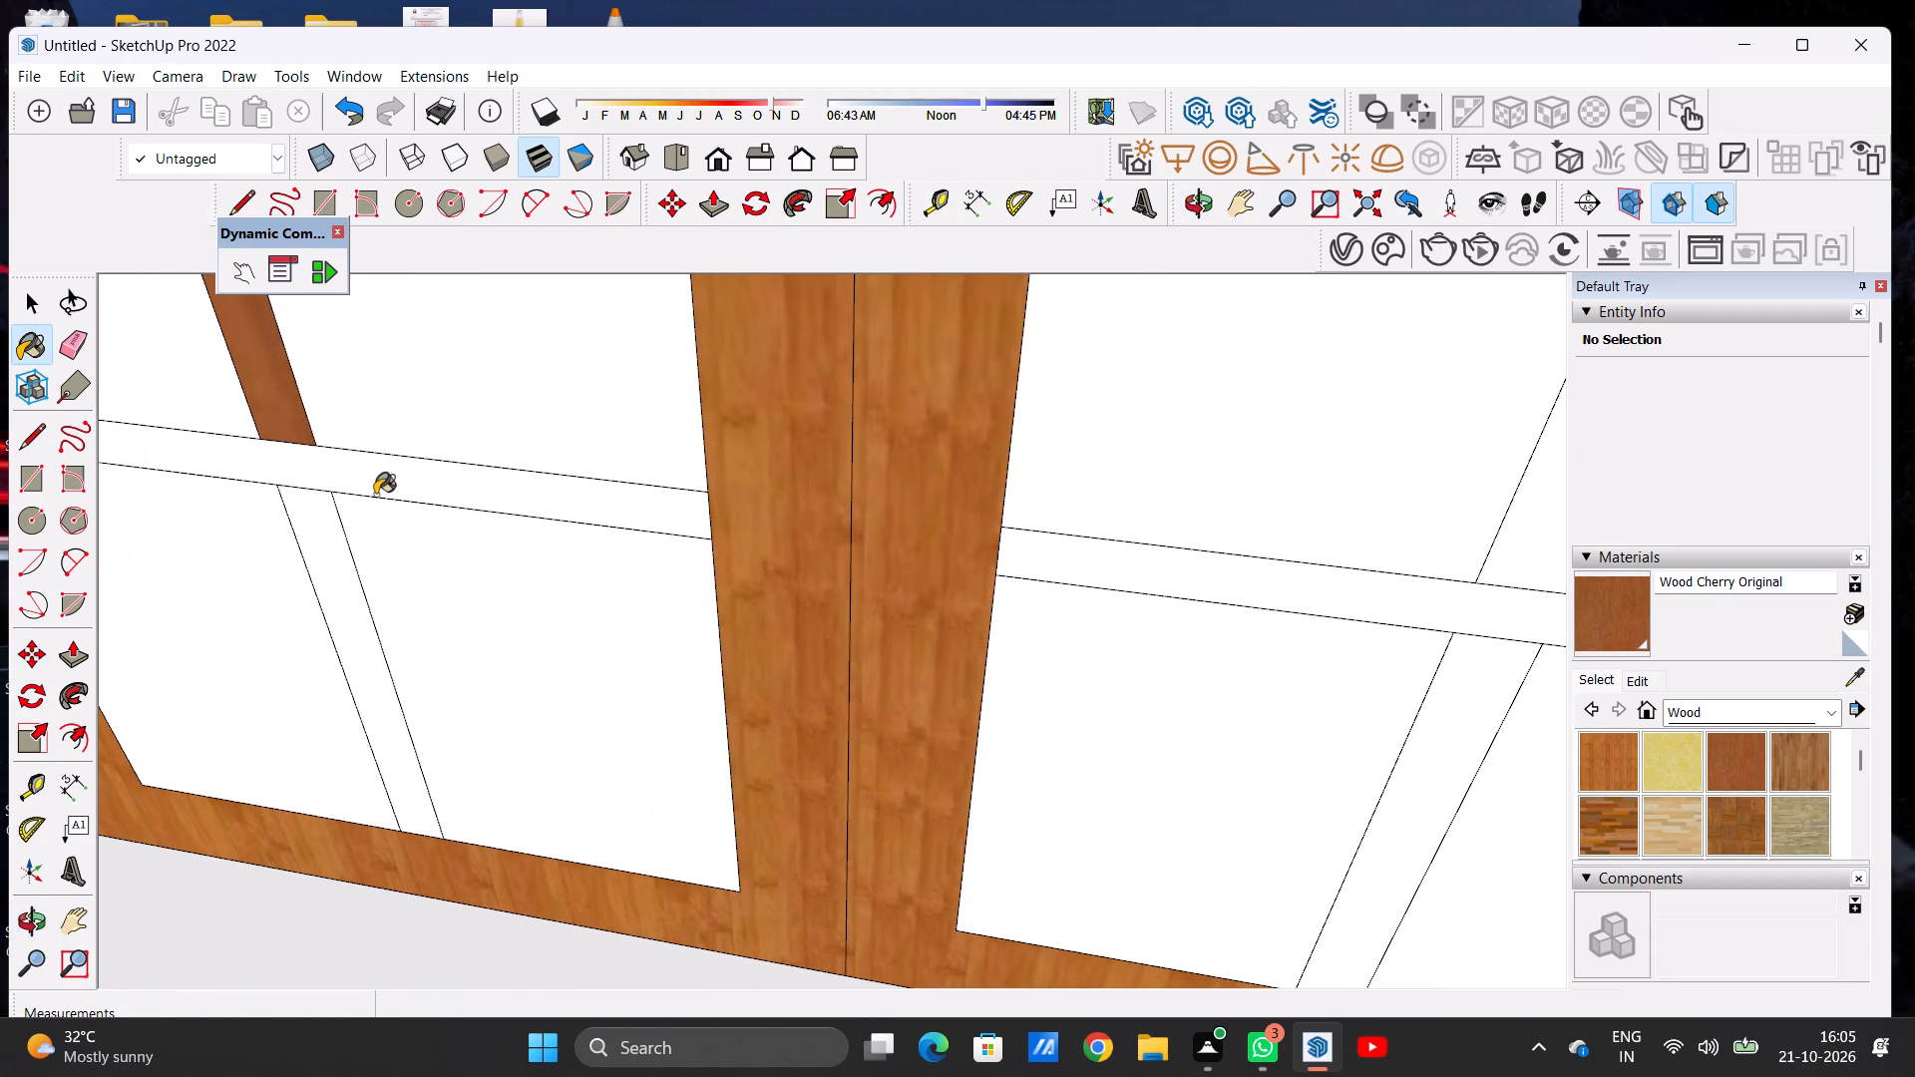
left_click(347, 474)
left_click(304, 521)
scroll(339, 538, "down", 5)
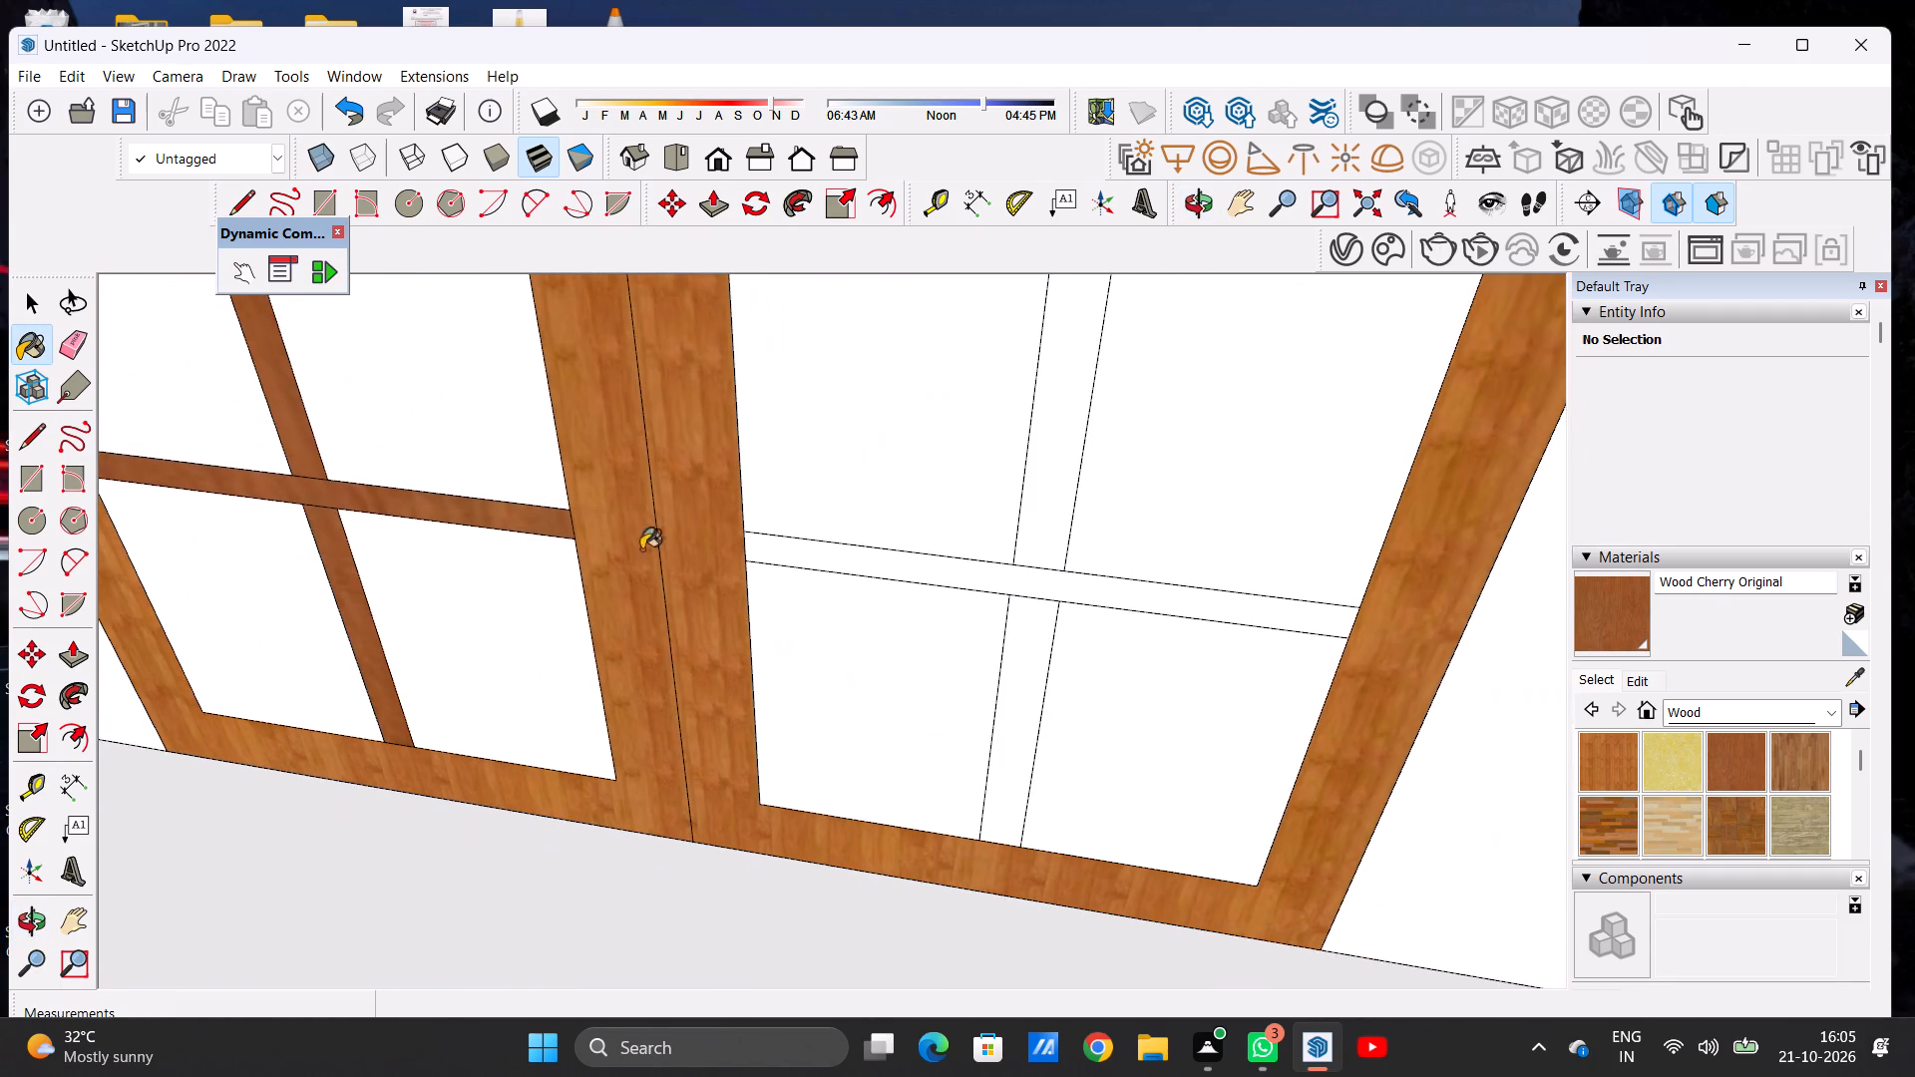
Paint the lower glazing bars of the door leaf nearer the herringbone panel with Wood Cherry Original.
scroll(854, 580, "up", 5)
left_click(866, 558)
left_click(1167, 536)
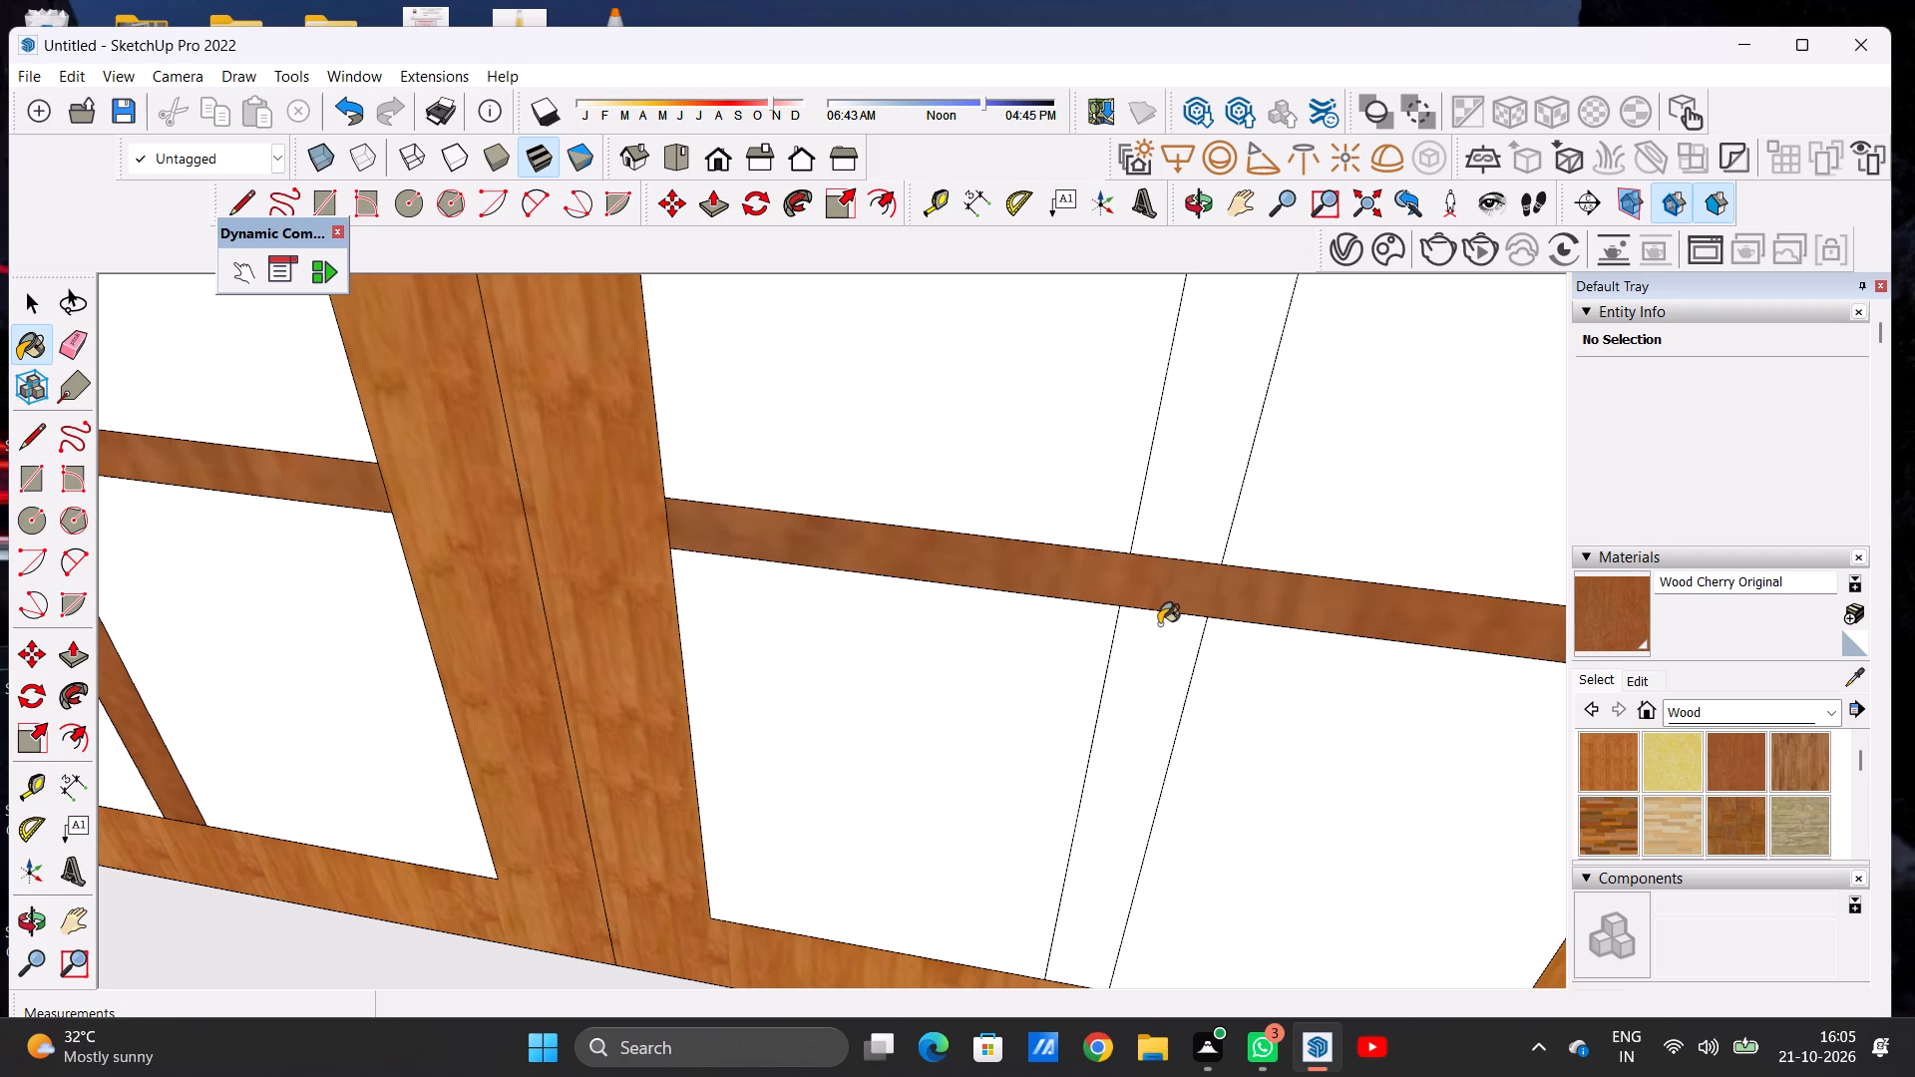
left_click(1159, 624)
scroll(977, 629, "down", 17)
scroll(950, 560, "up", 6)
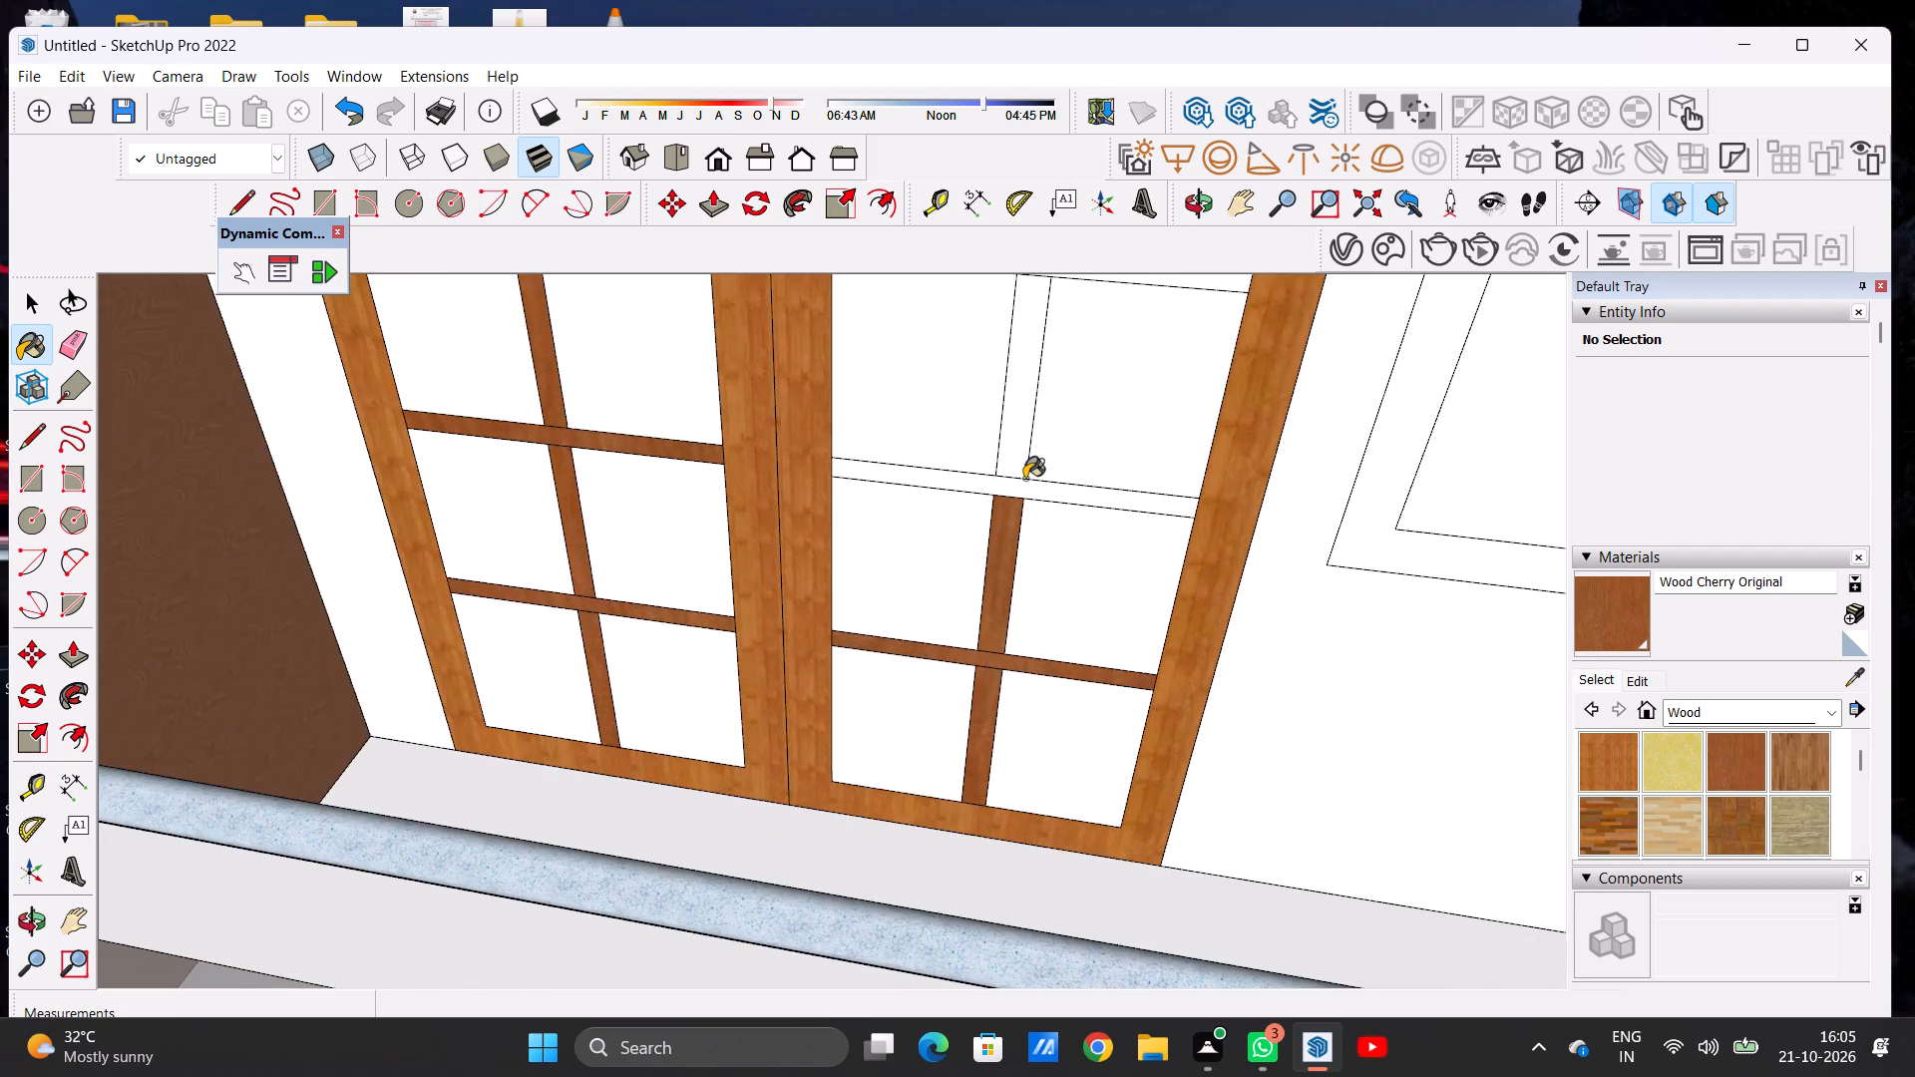
scroll(1026, 475, "up", 7)
left_click(1014, 486)
left_click(1014, 449)
scroll(874, 577, "down", 15)
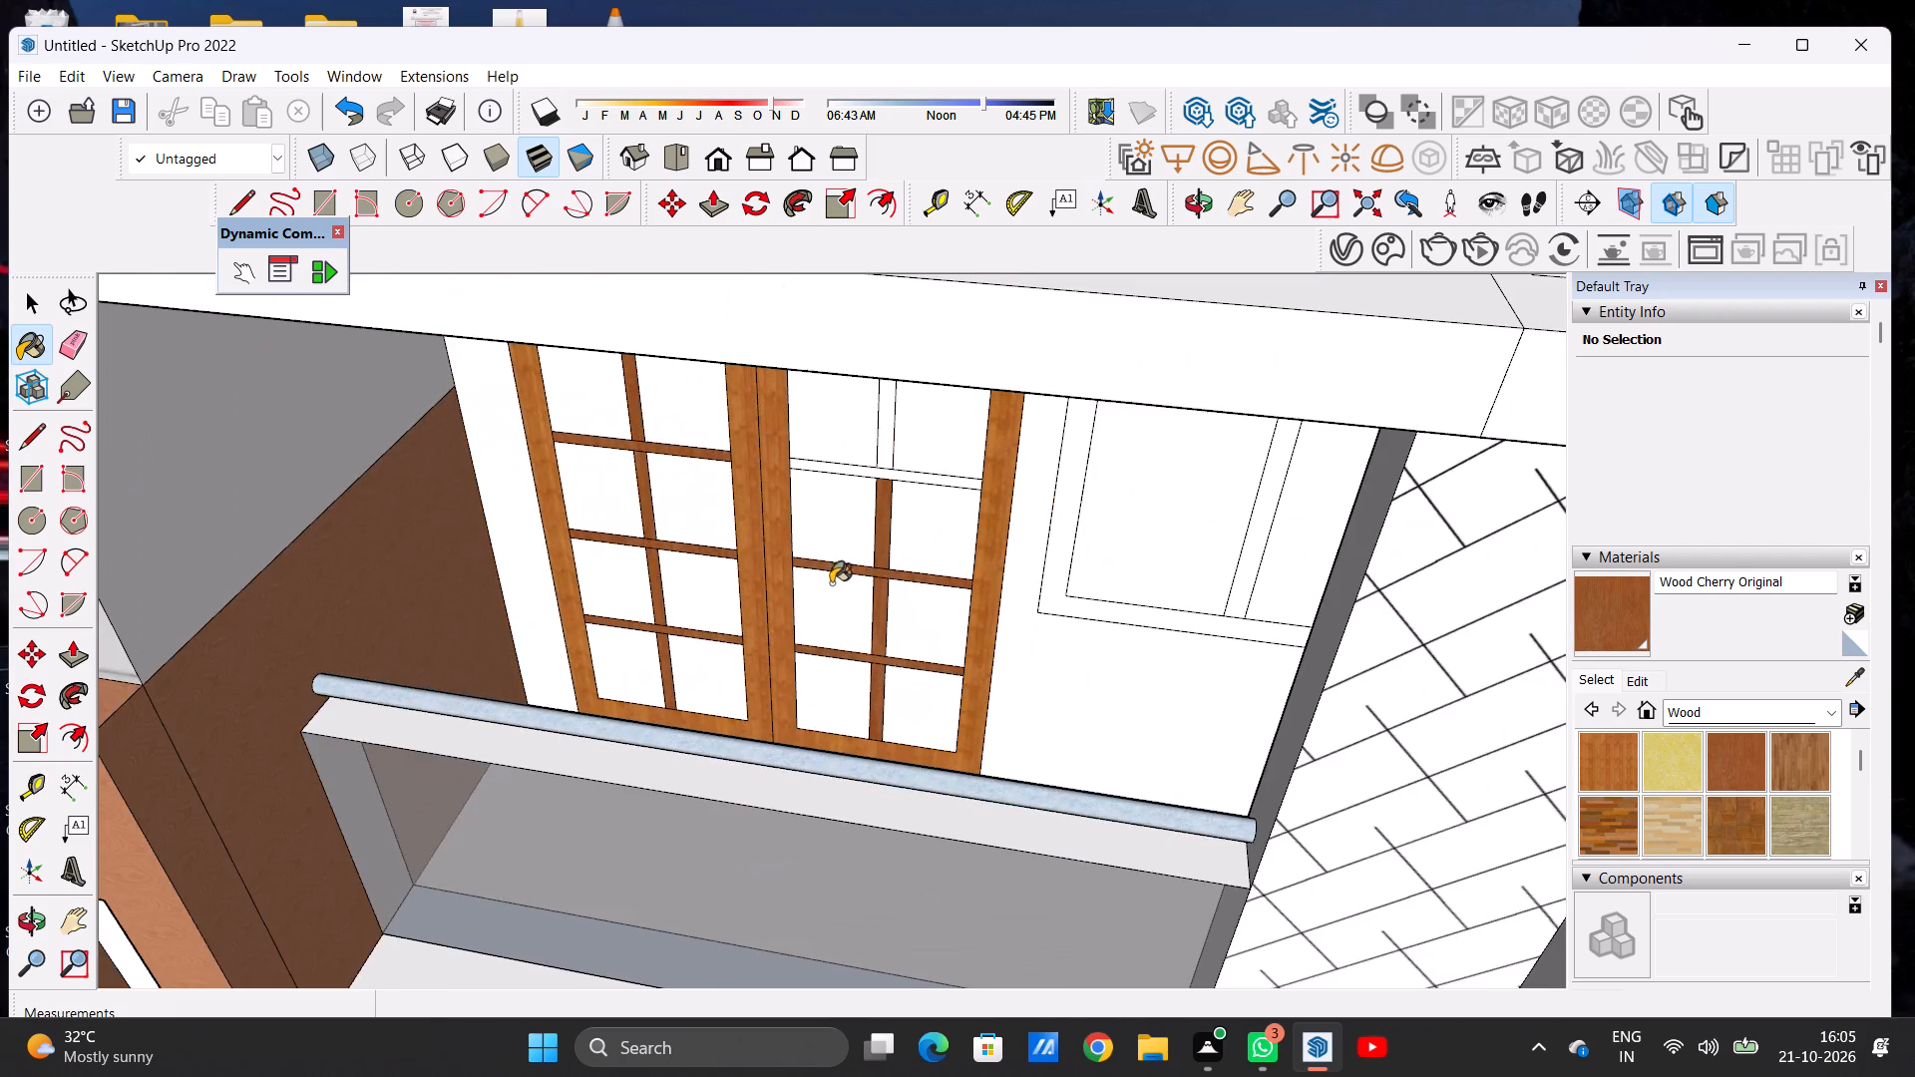
Paint the remaining upper glazing bars of the same door leaf with Wood Cherry Original.
scroll(898, 481, "up", 14)
left_click(864, 481)
left_click(866, 431)
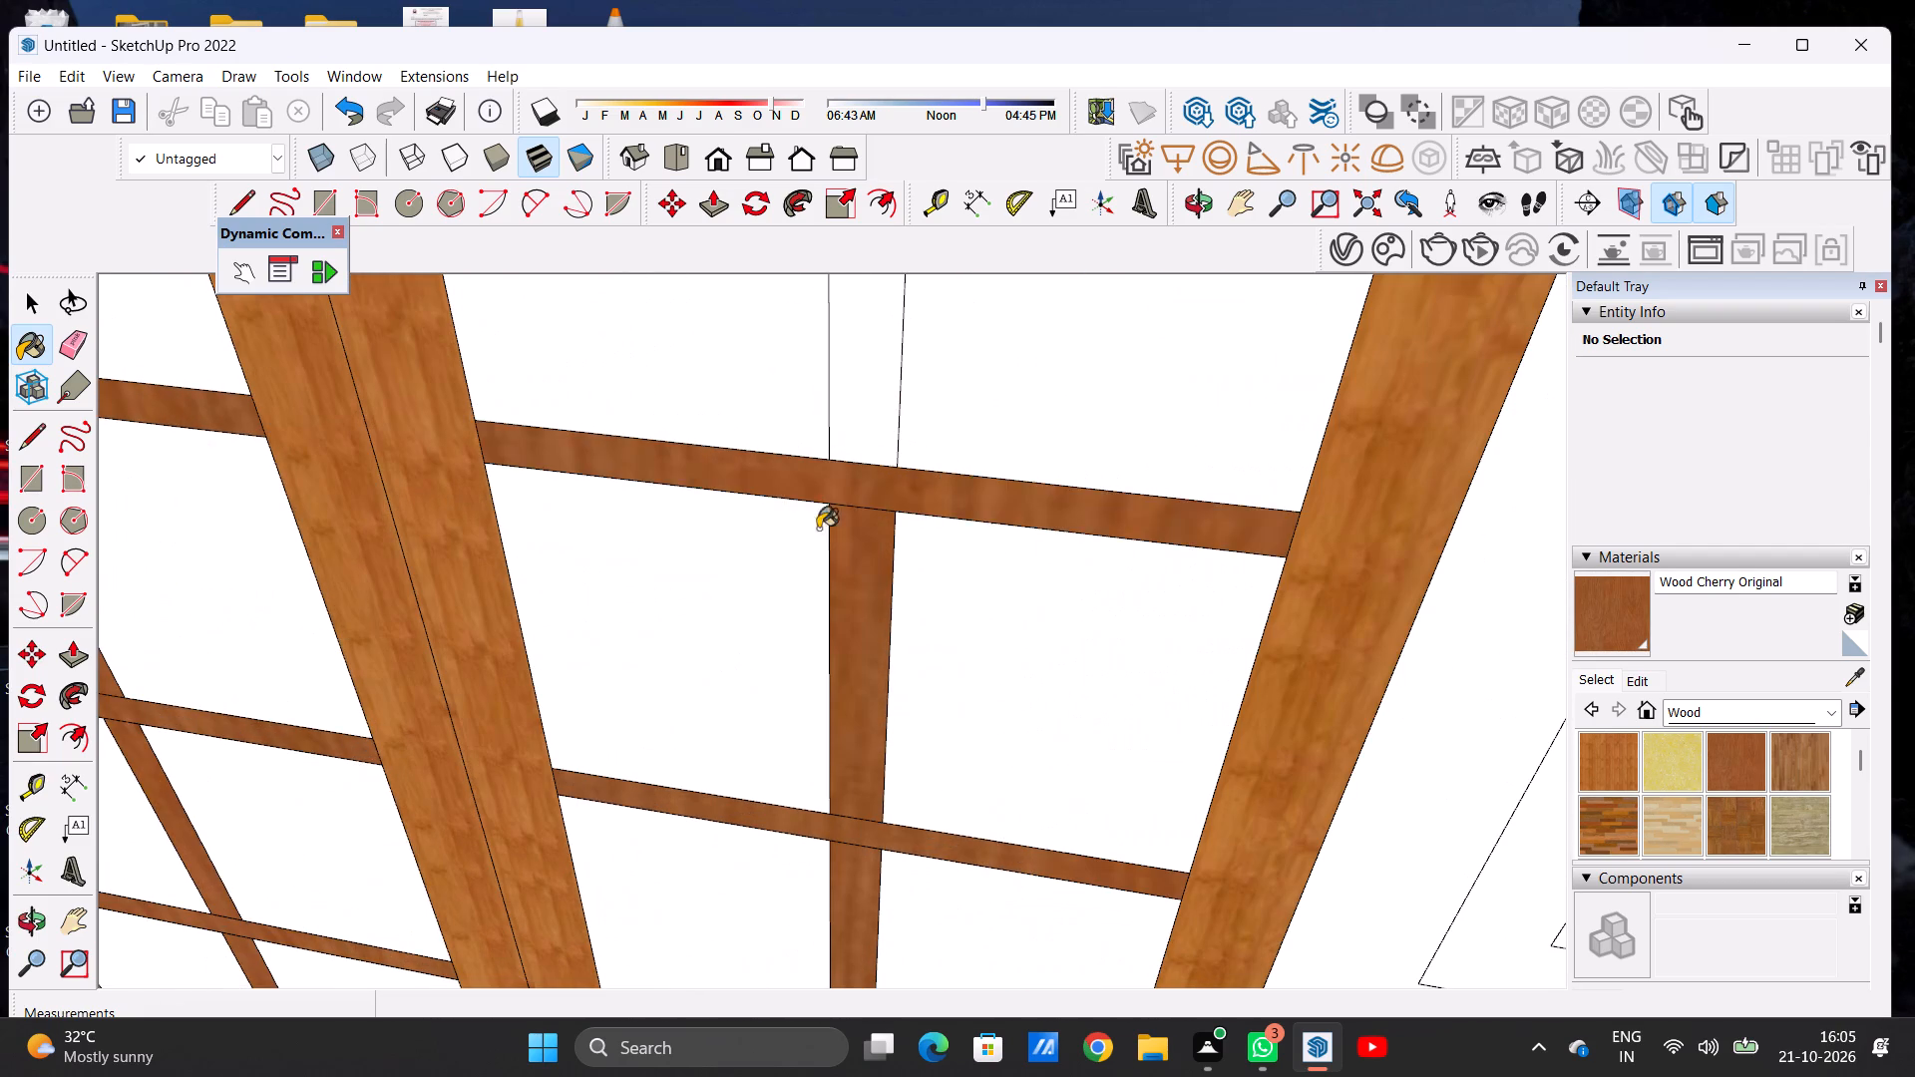
scroll(797, 623, "down", 16)
scroll(803, 636, "down", 6)
middle_click_drag(805, 693, 786, 473)
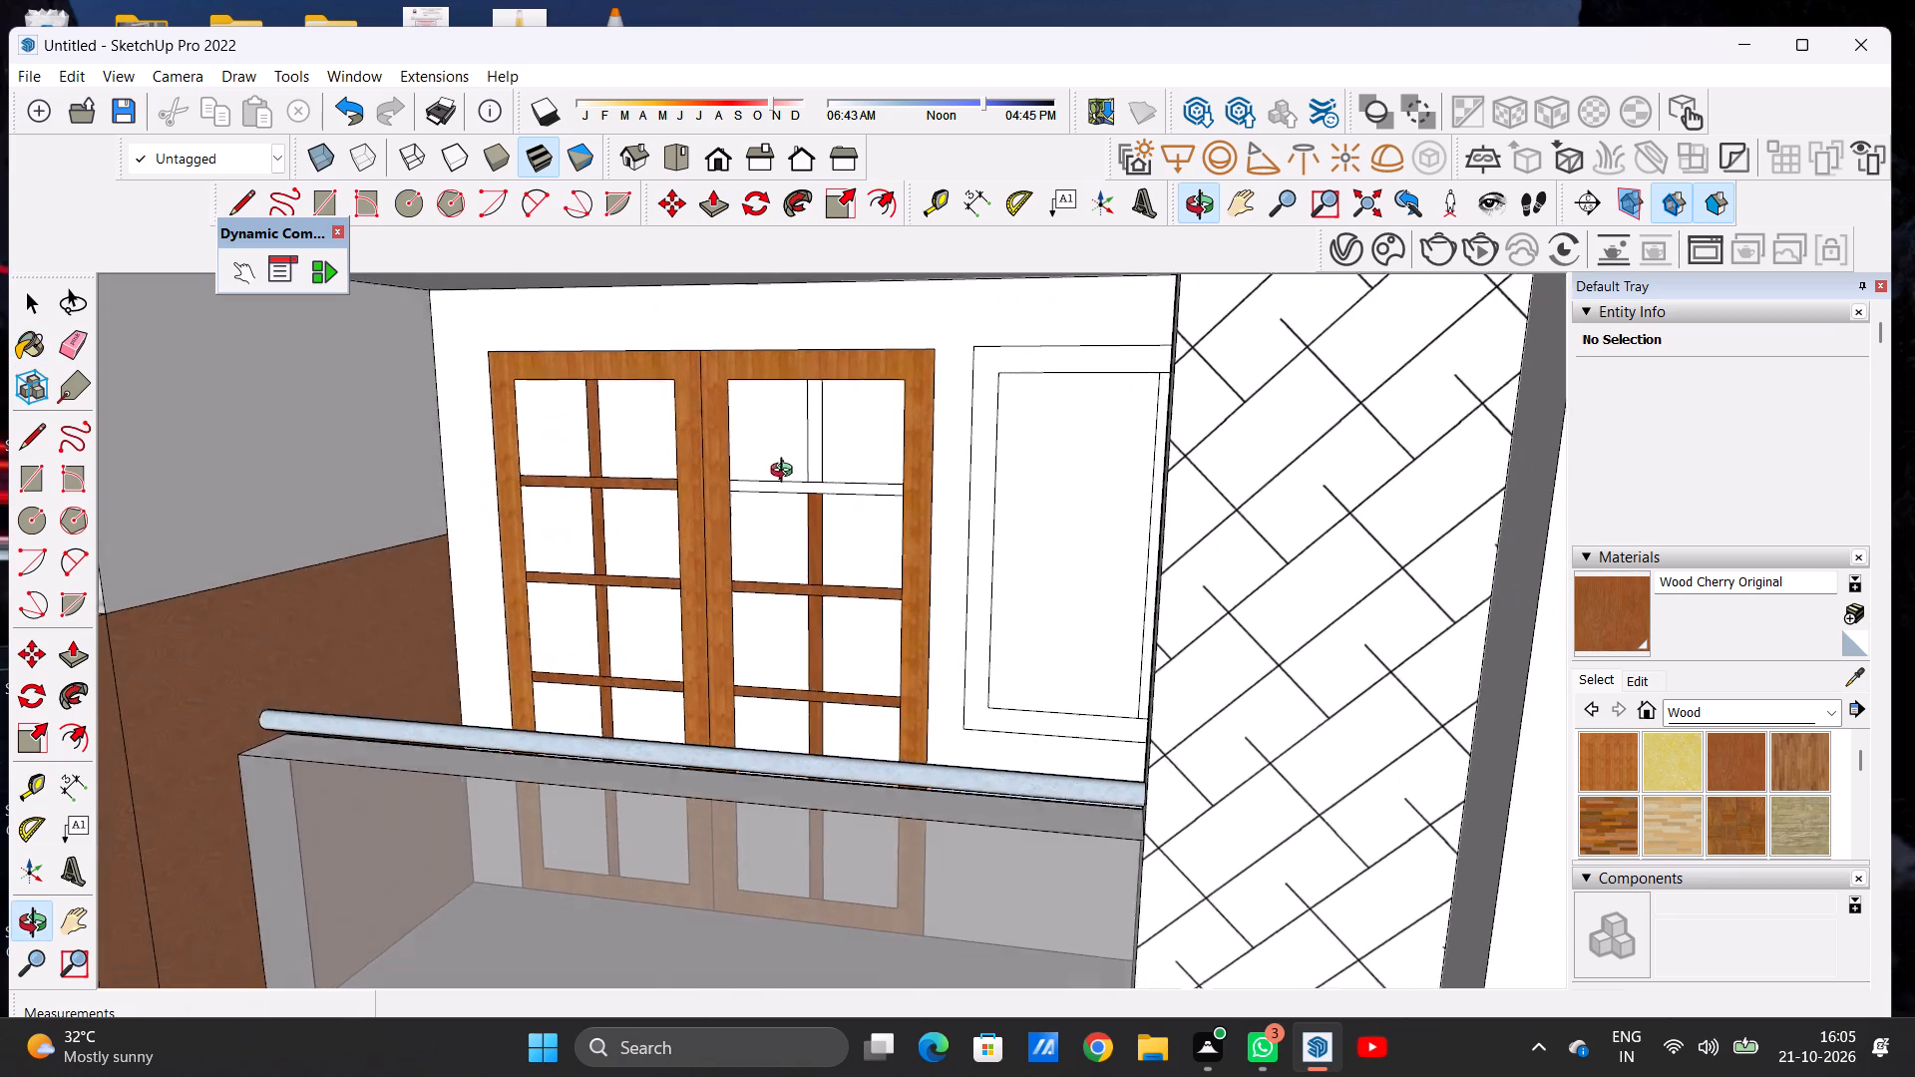
middle_click_drag(786, 473, 785, 463)
scroll(784, 463, "up", 14)
left_click(795, 526)
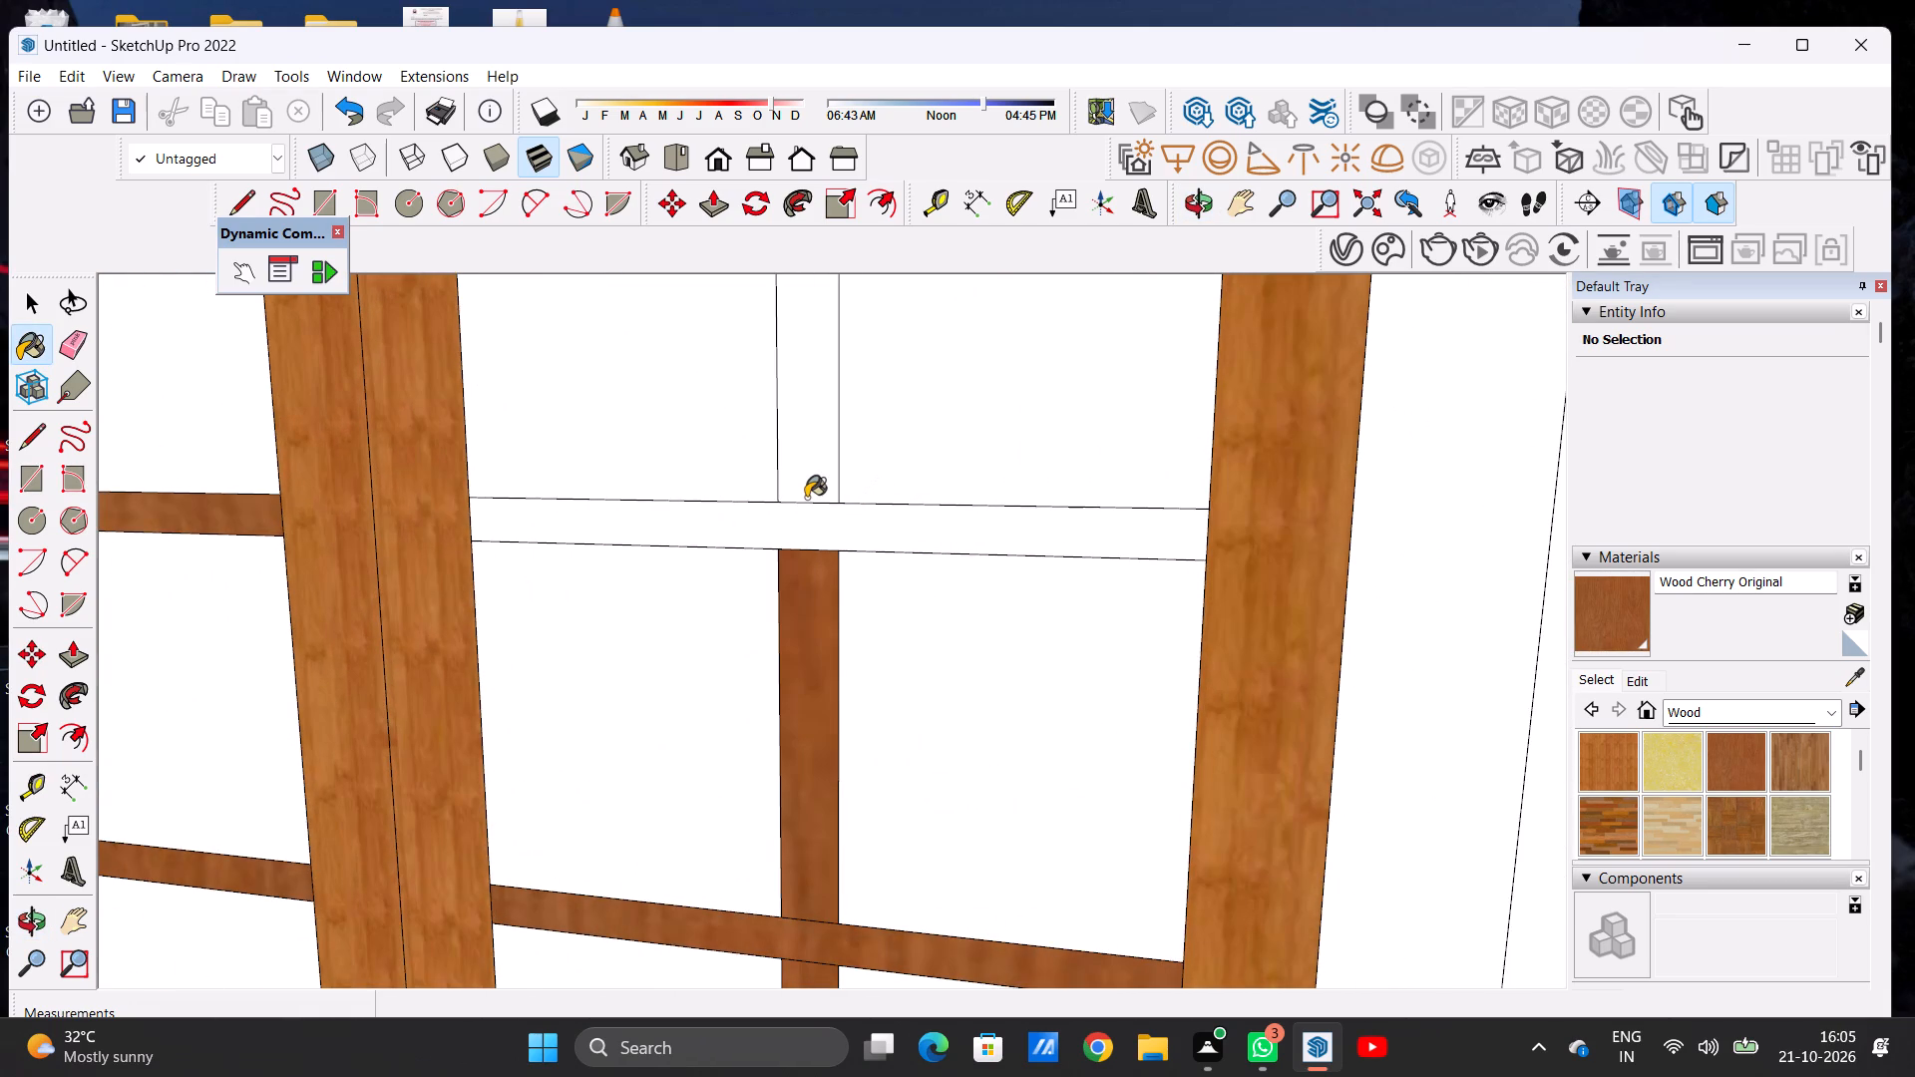
left_click(806, 498)
Examine the painted double door and the surrounding balconies on the front elevation.
scroll(552, 603, "down", 2)
scroll(552, 604, "up", 1)
scroll(552, 604, "down", 20)
scroll(552, 604, "down", 5)
middle_click_drag(523, 560, 547, 560)
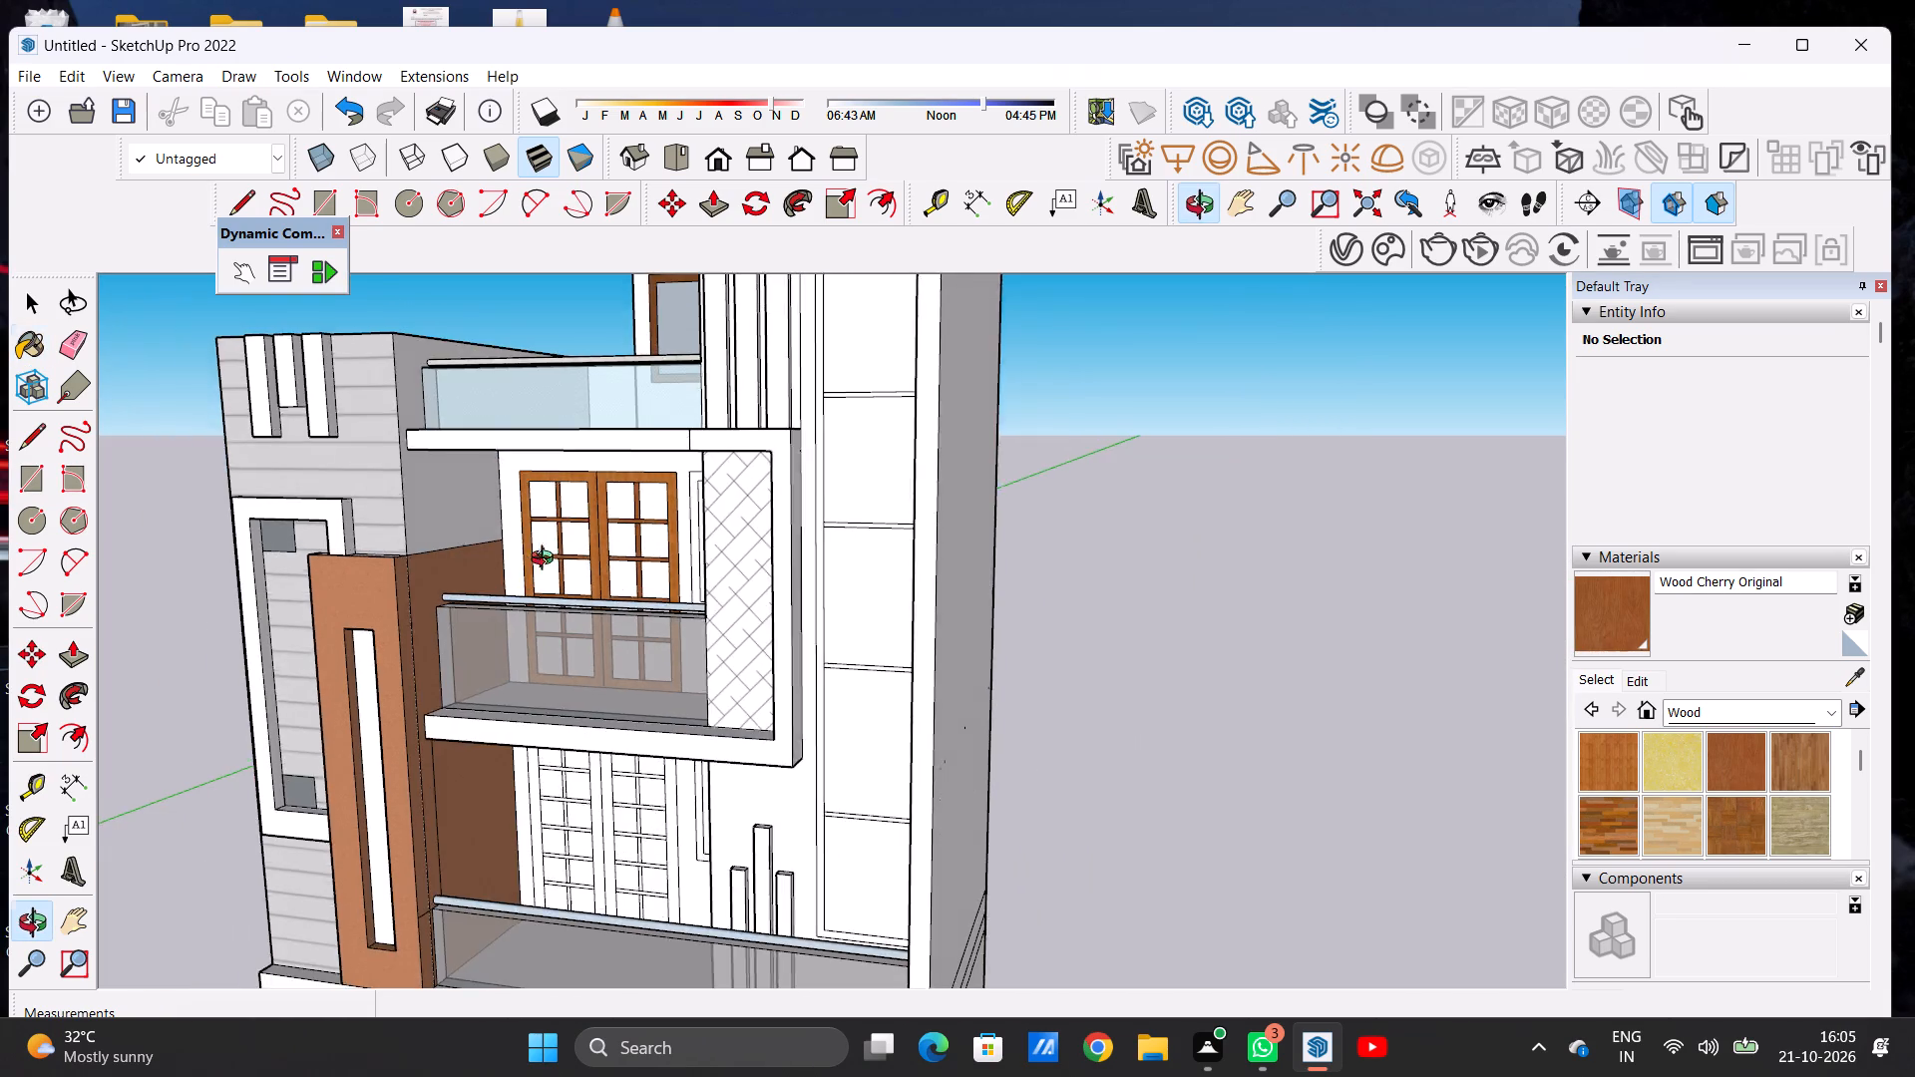
middle_click_drag(547, 560, 632, 564)
scroll(632, 564, "up", 4)
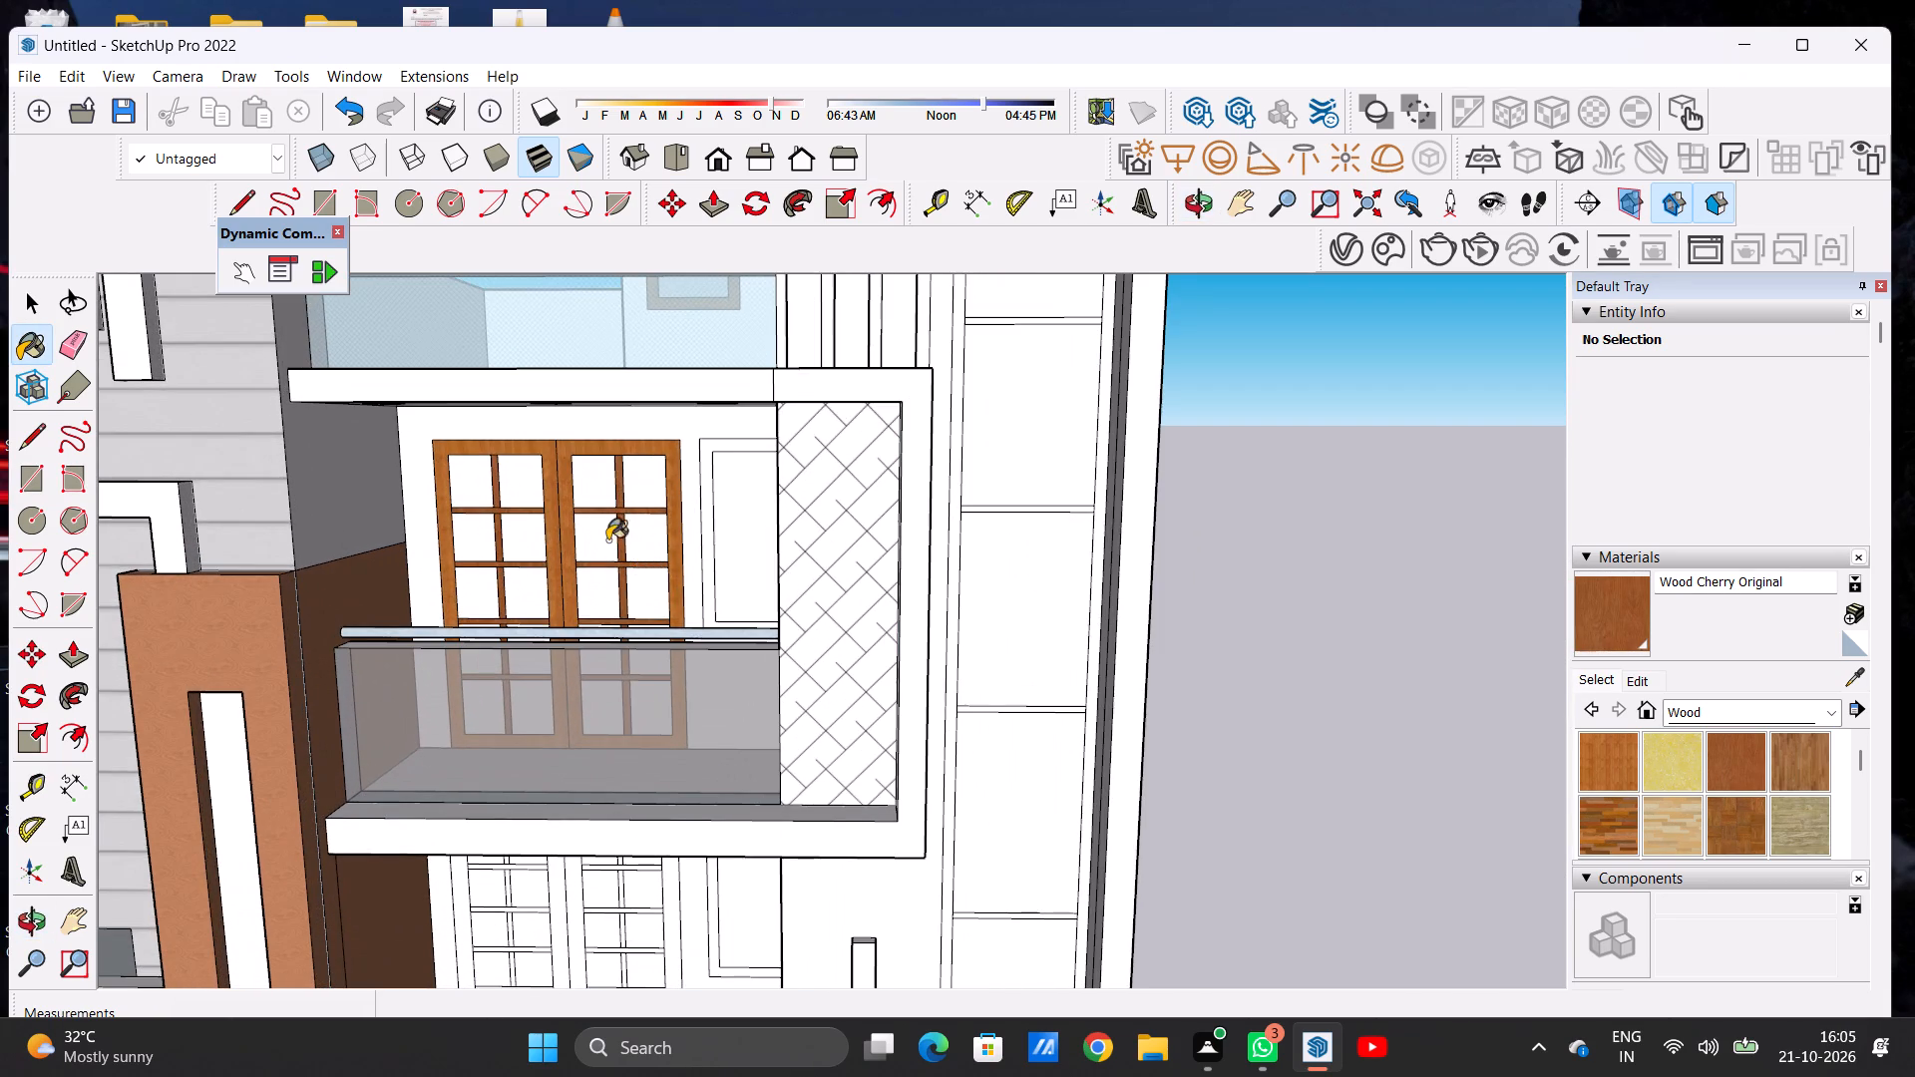
scroll(605, 538, "down", 6)
key("space")
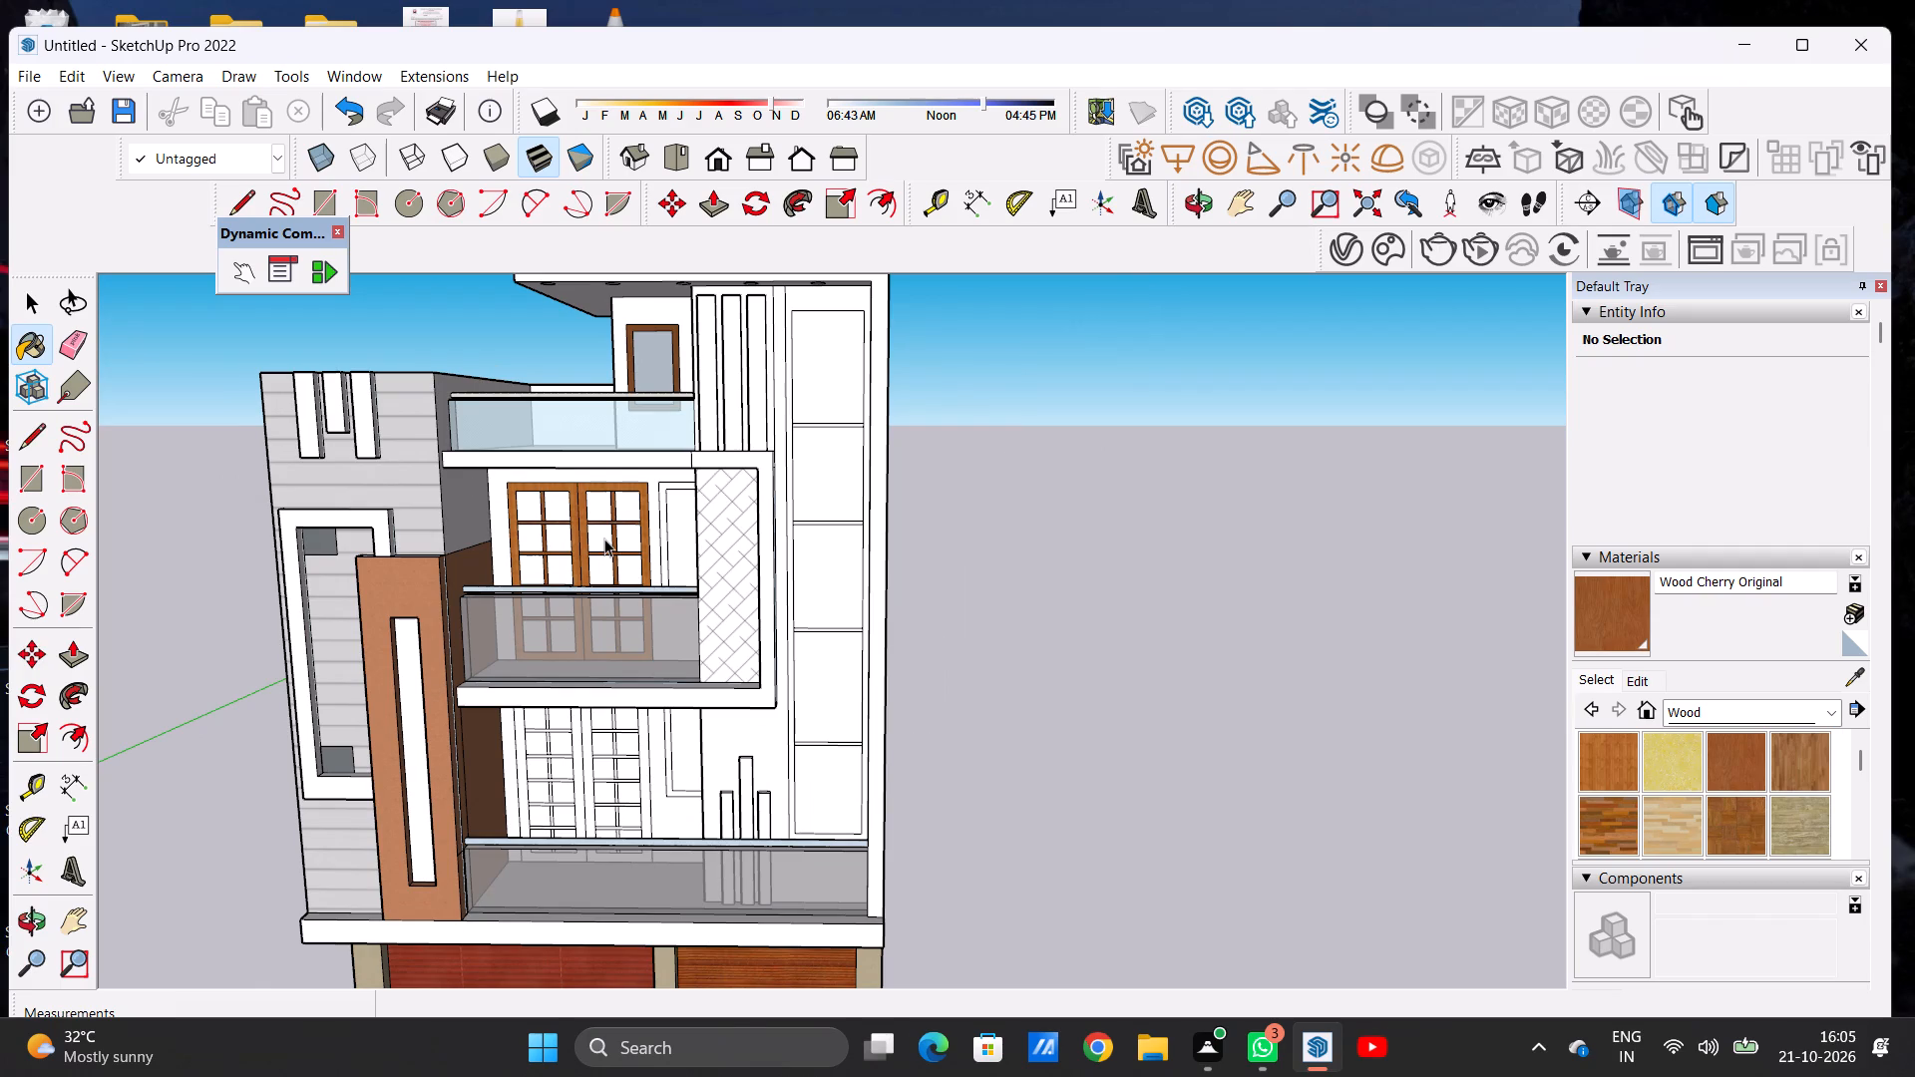
scroll(604, 537, "down", 2)
scroll(583, 586, "up", 2)
scroll(583, 586, "down", 1)
scroll(583, 586, "up", 2)
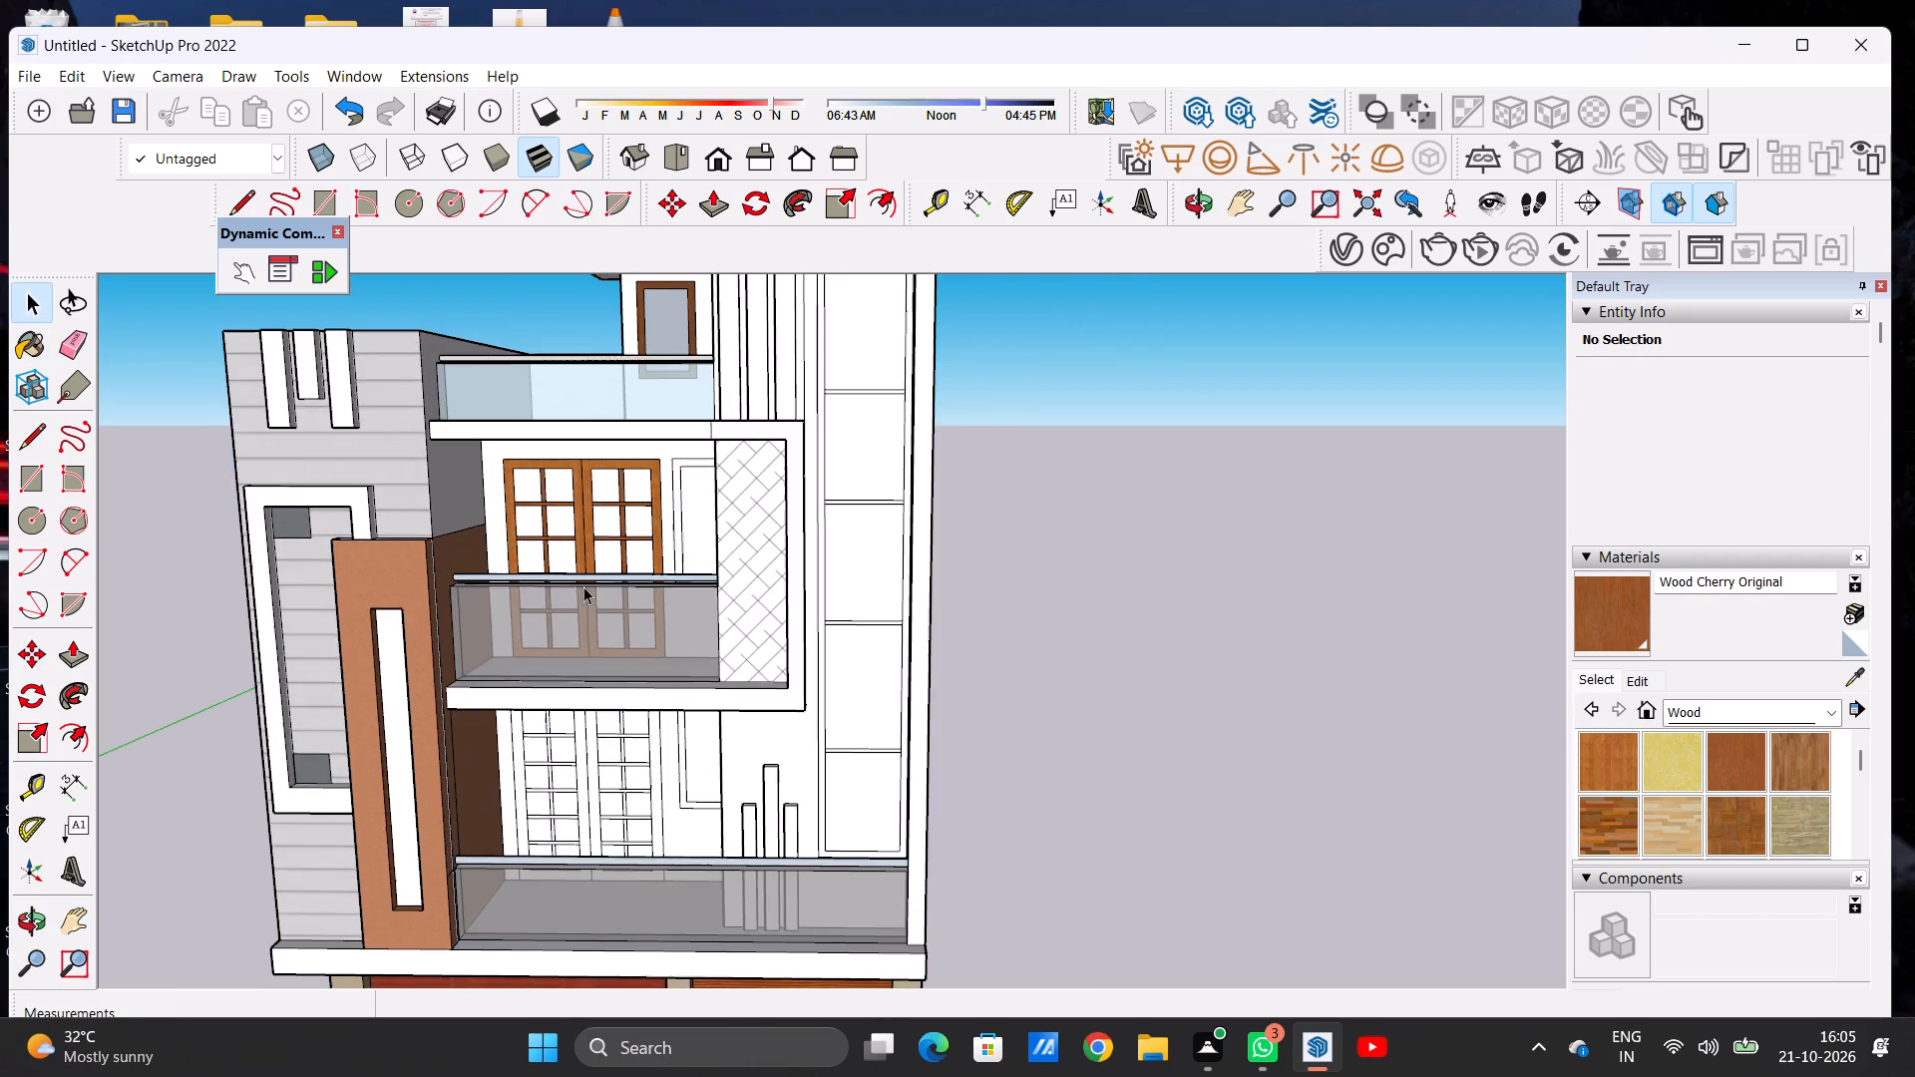
scroll(587, 576, "up", 6)
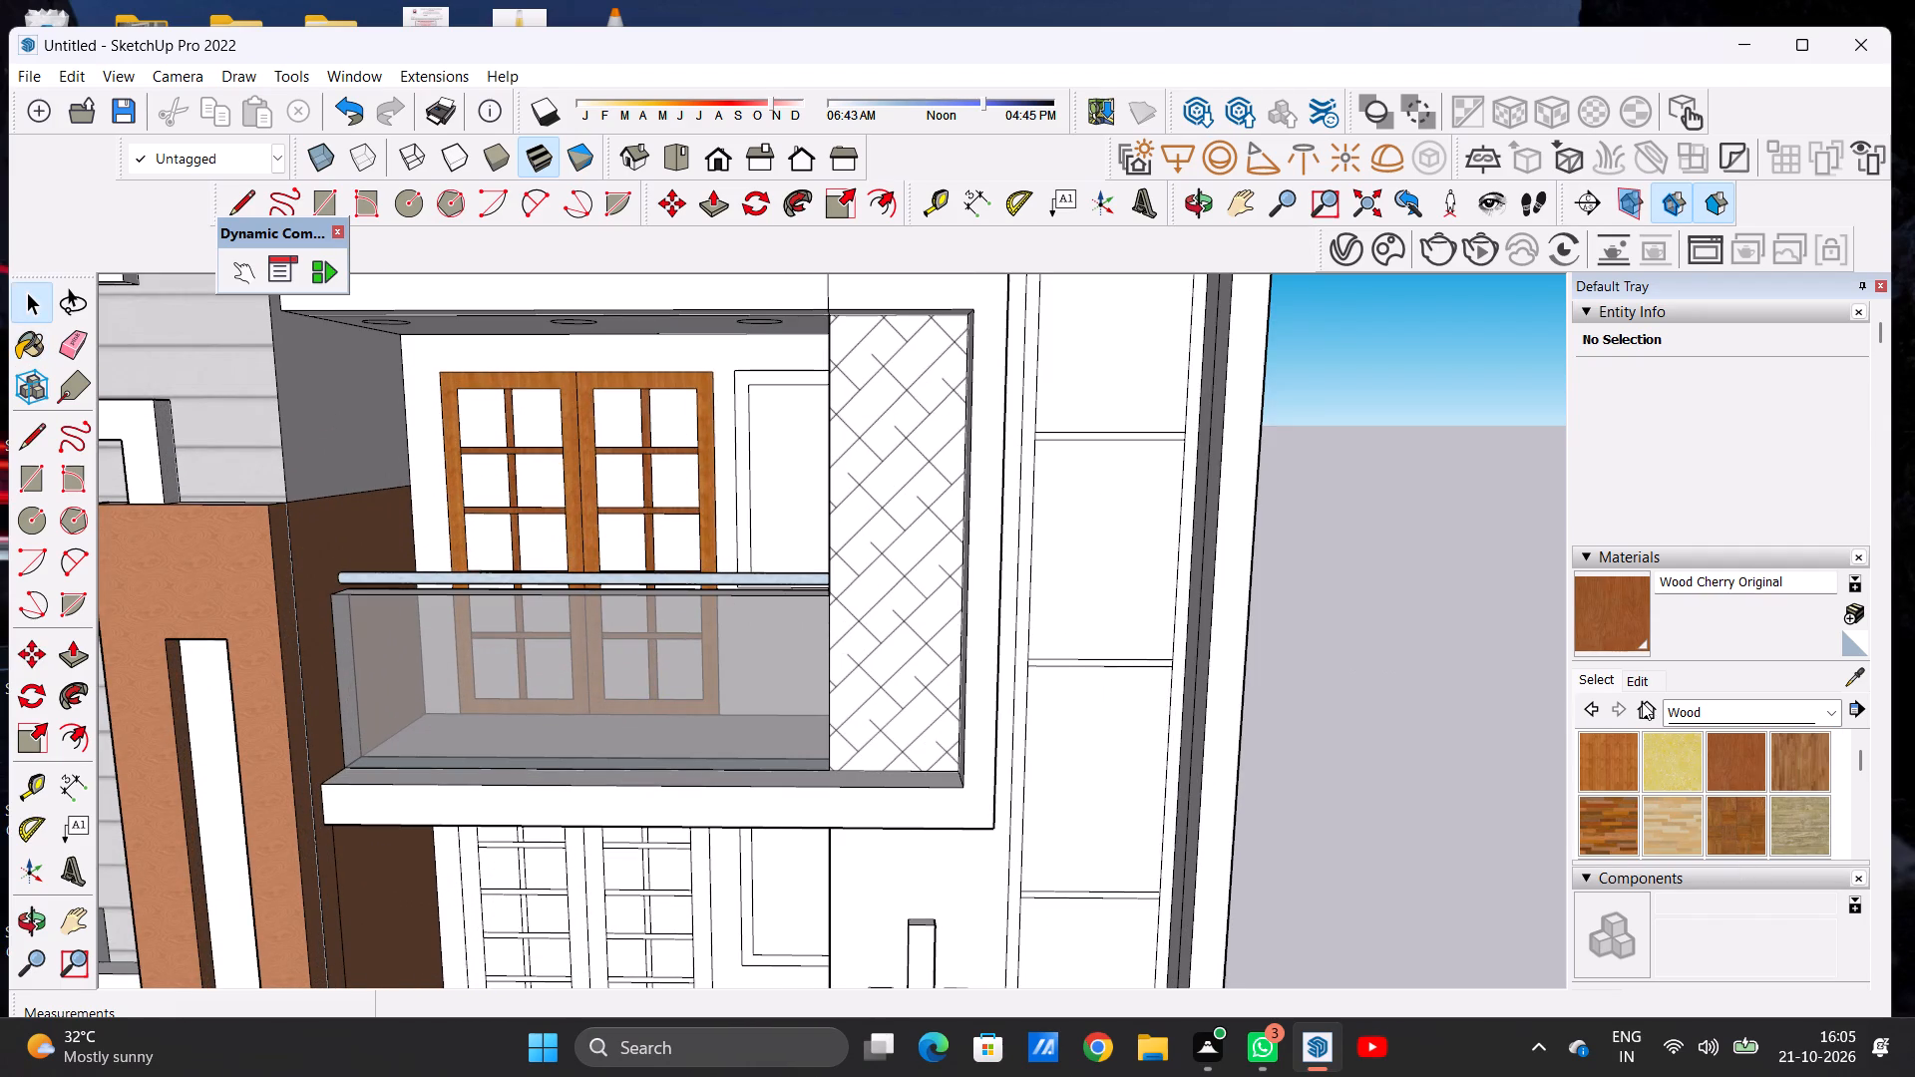
Paint the upper three rows of panes in the door leaf farther from the herringbone panel with Translucent Glass Blue from Glass and Mirrors.
left_click(1680, 715)
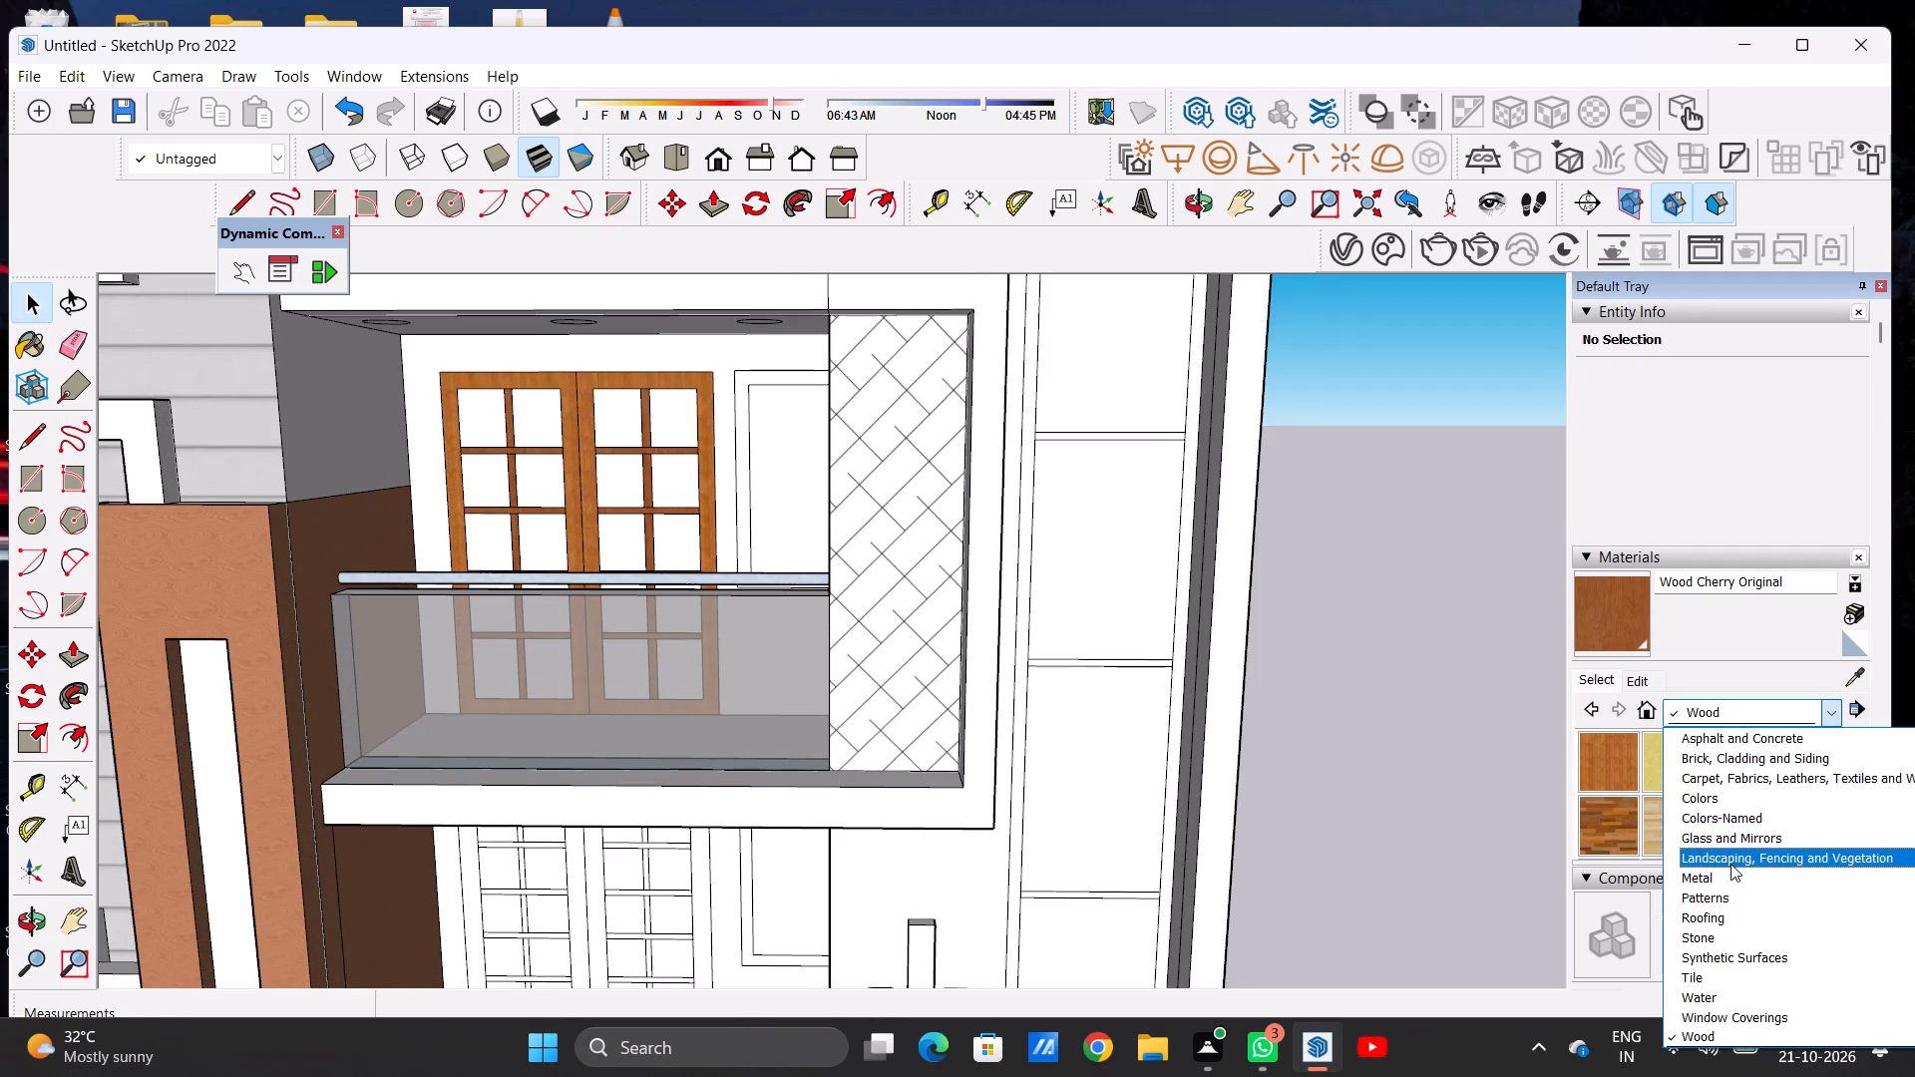
left_click(1722, 839)
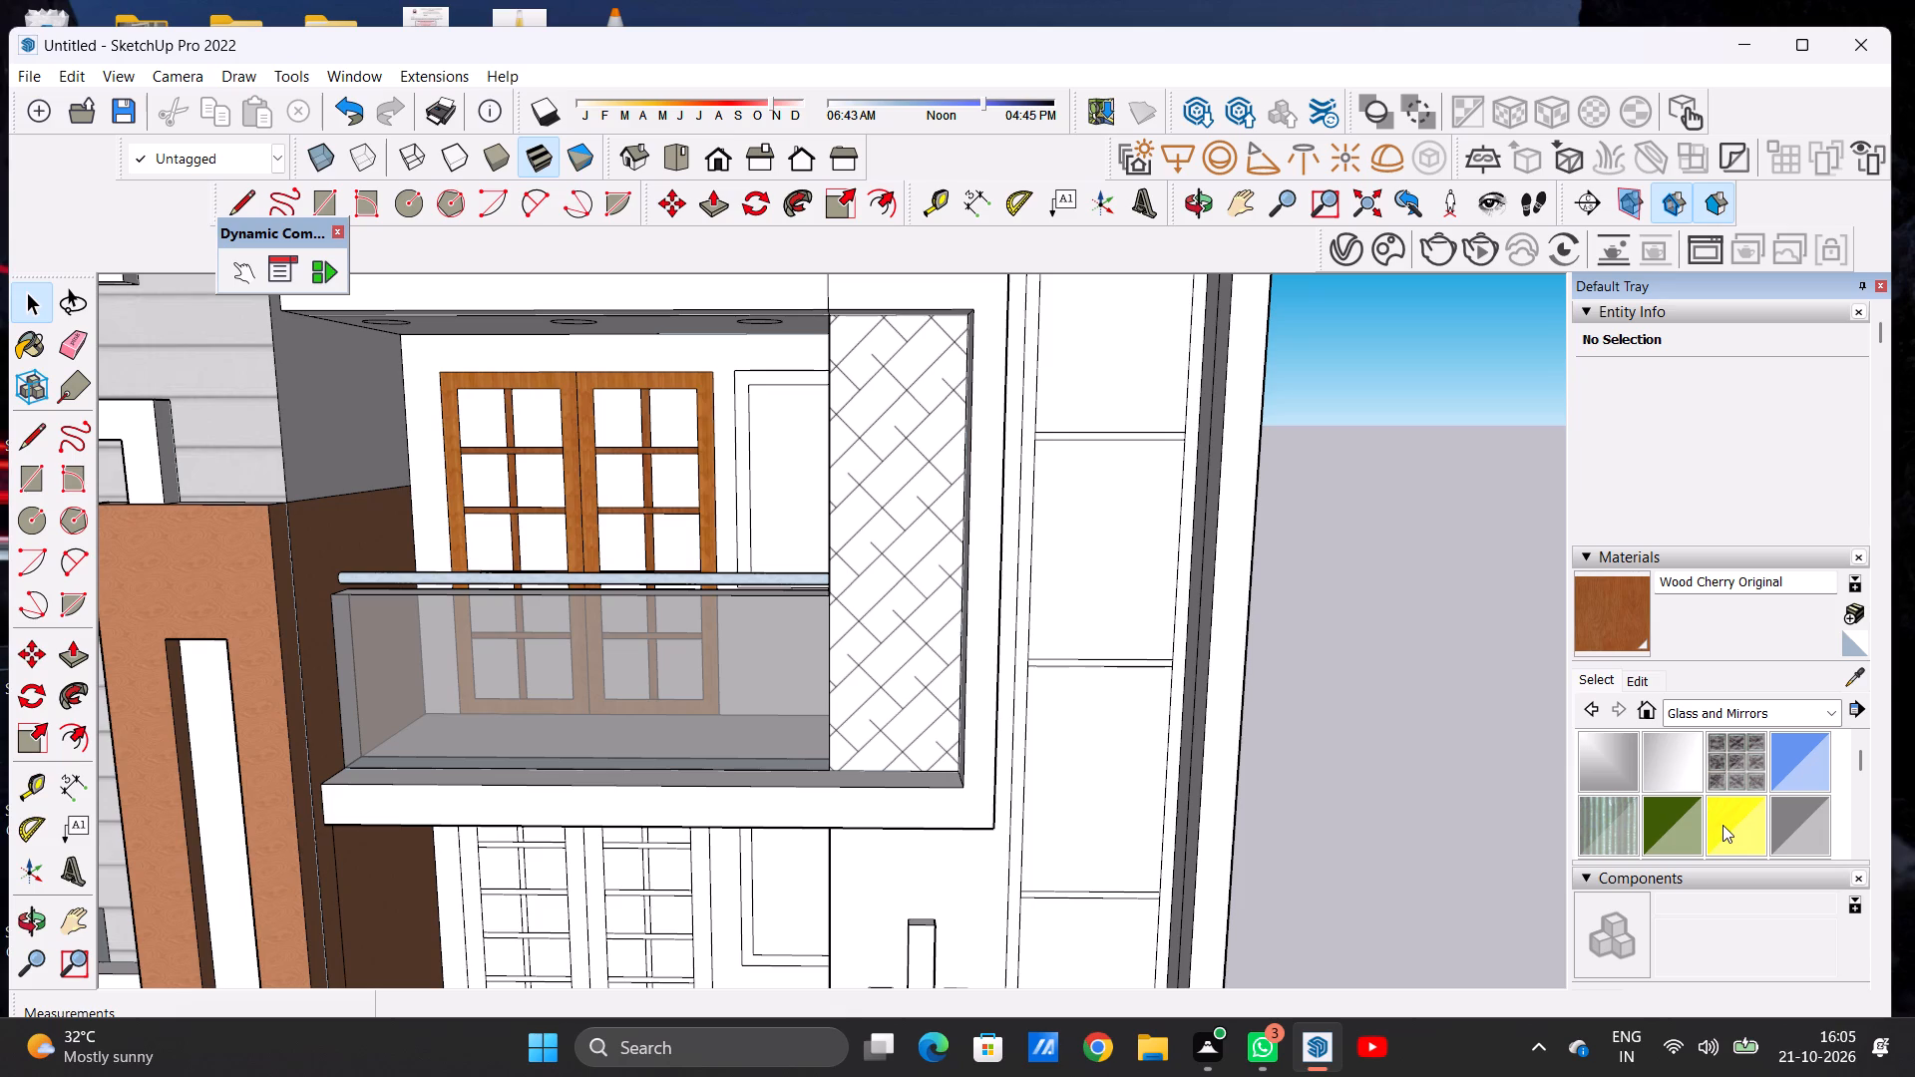
left_click(1799, 758)
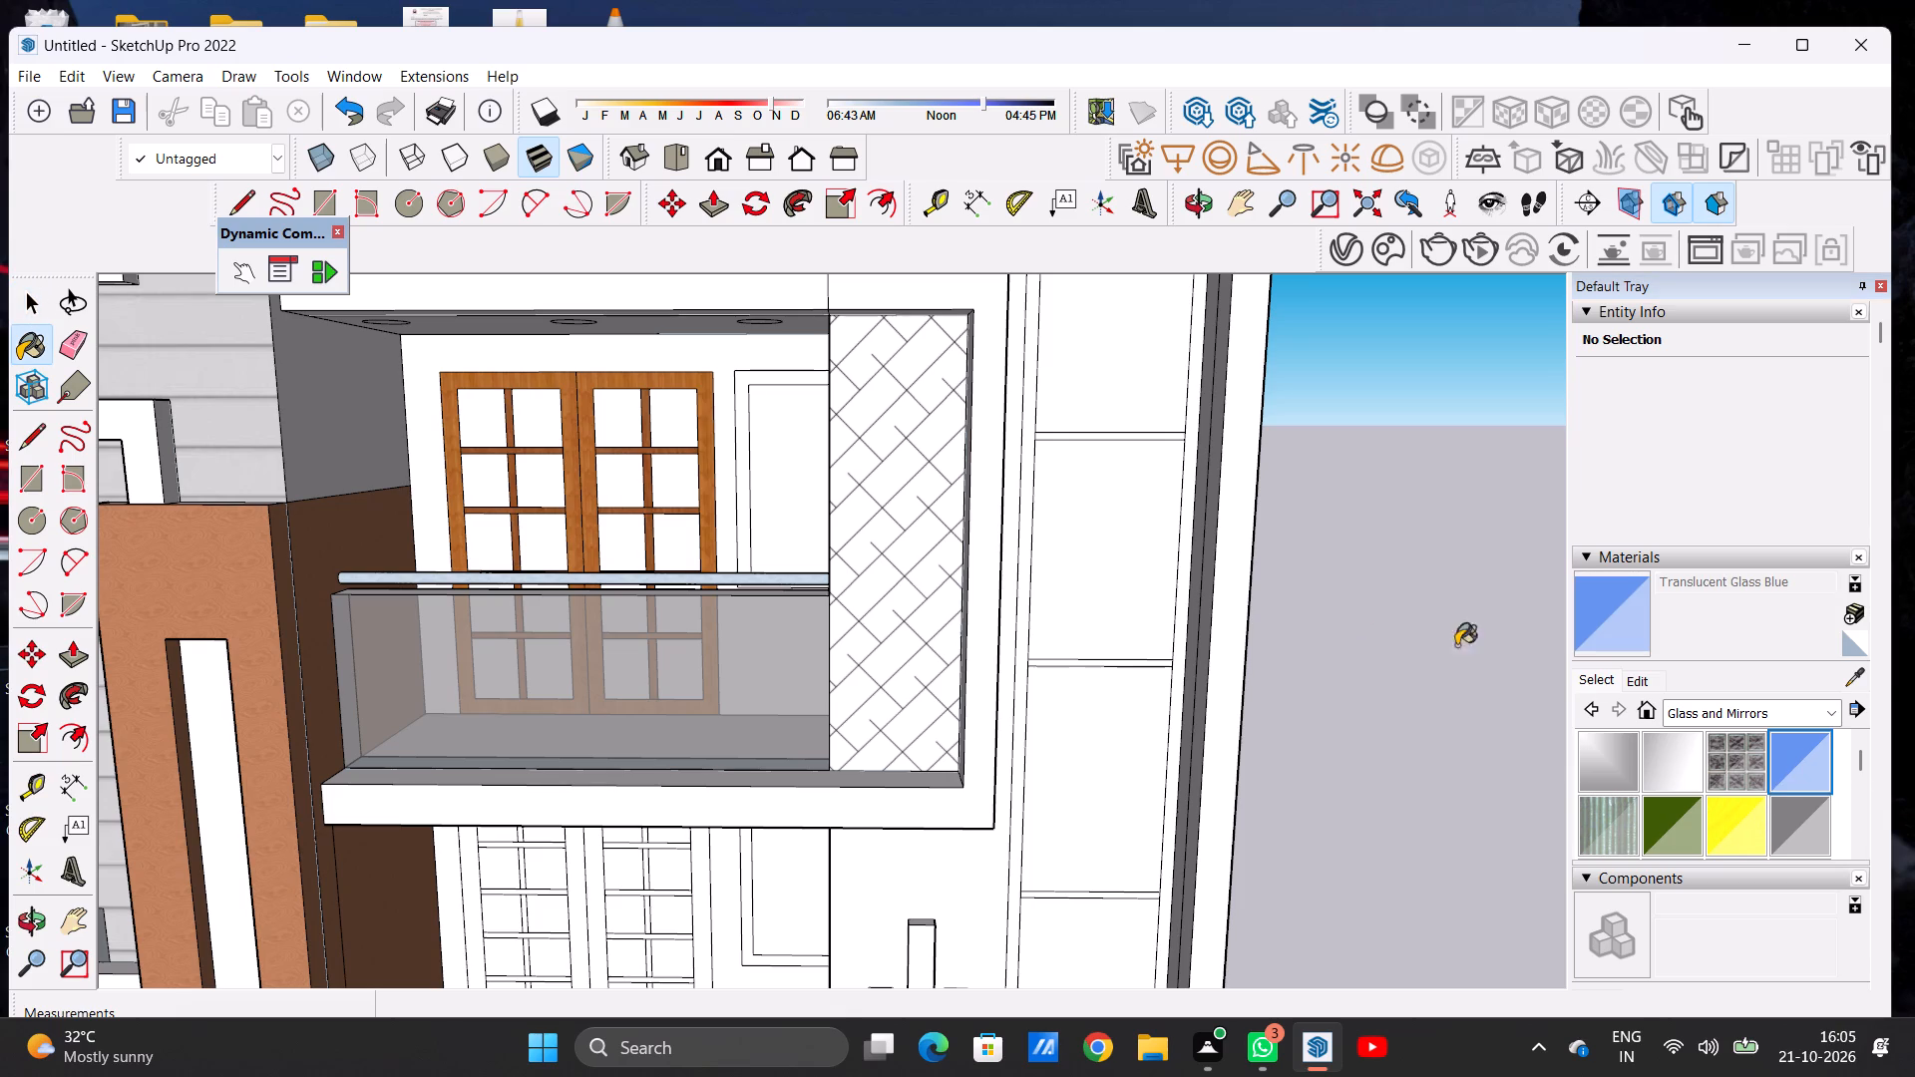
scroll(492, 450, "up", 5)
left_click(469, 432)
left_click(529, 416)
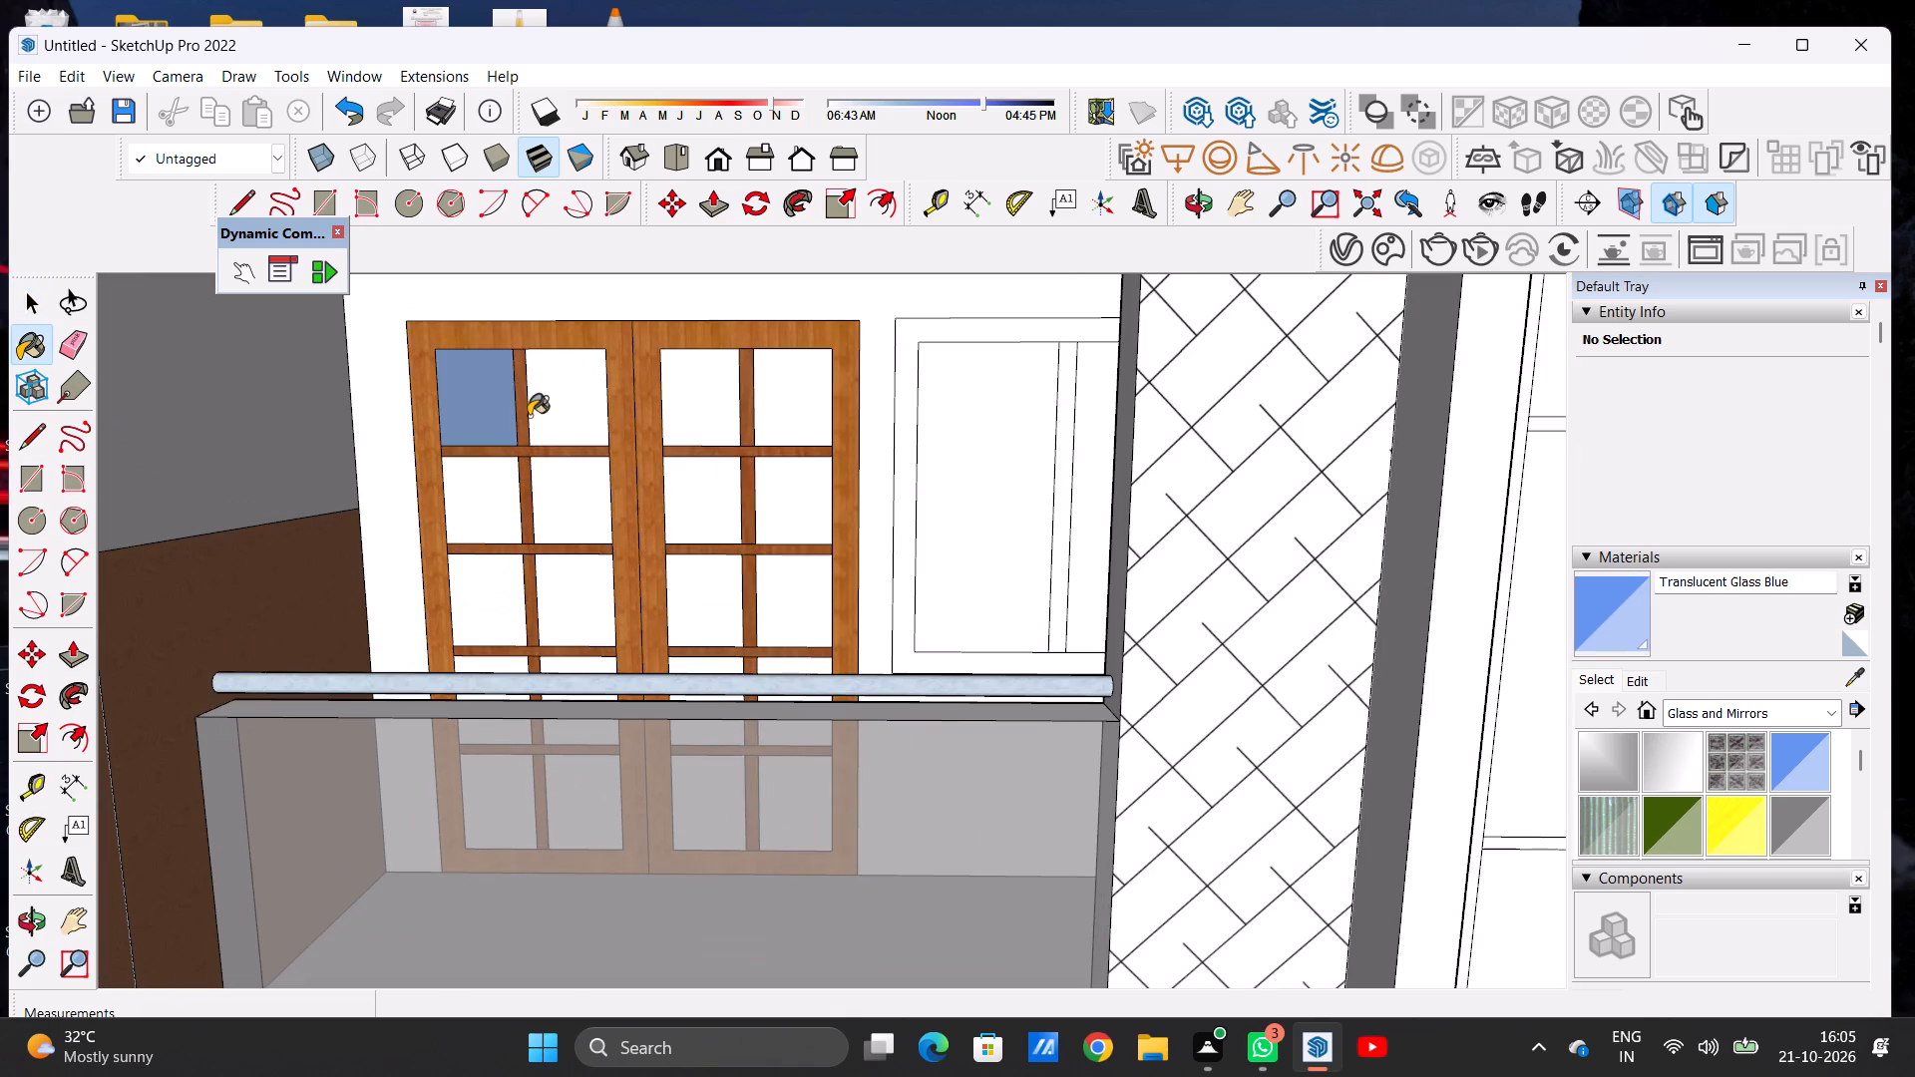
left_click(568, 406)
left_click(579, 506)
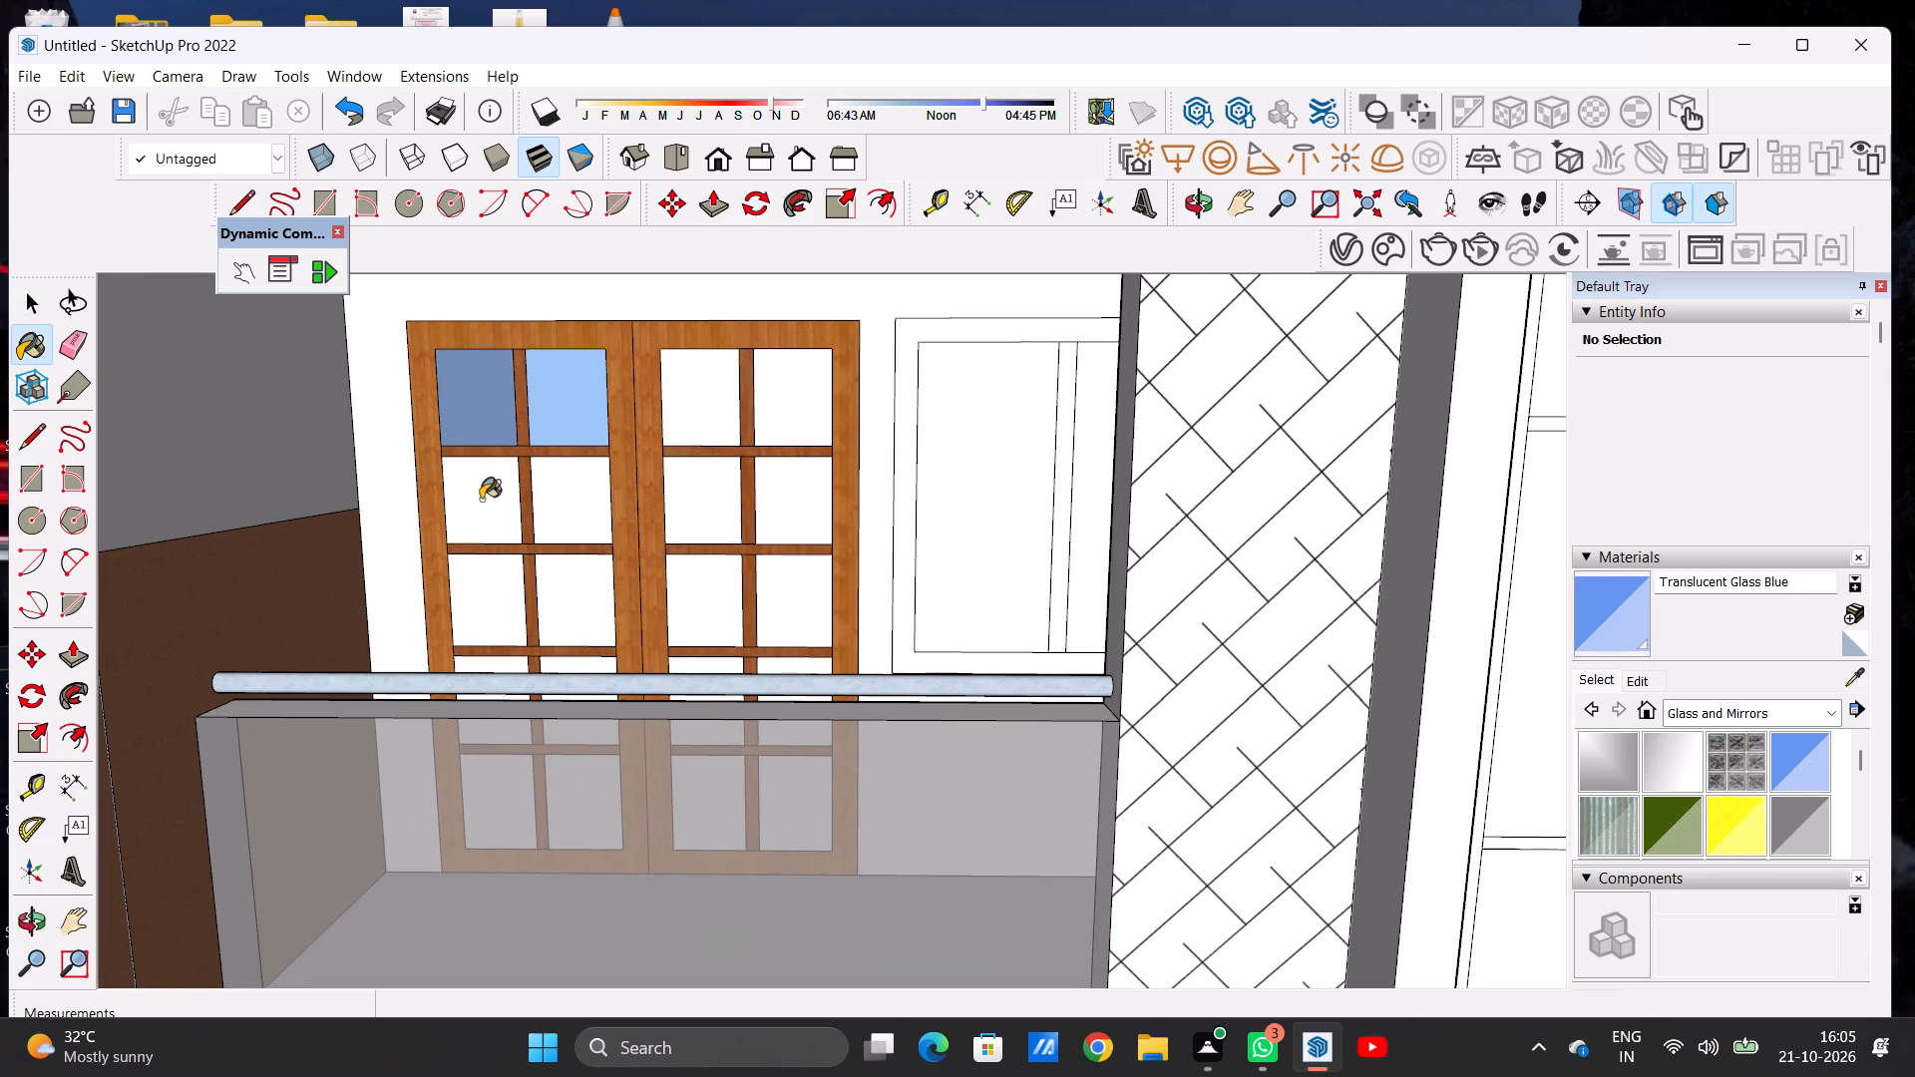
left_click(481, 500)
left_click(505, 584)
left_click(588, 597)
scroll(478, 563, "down", 4)
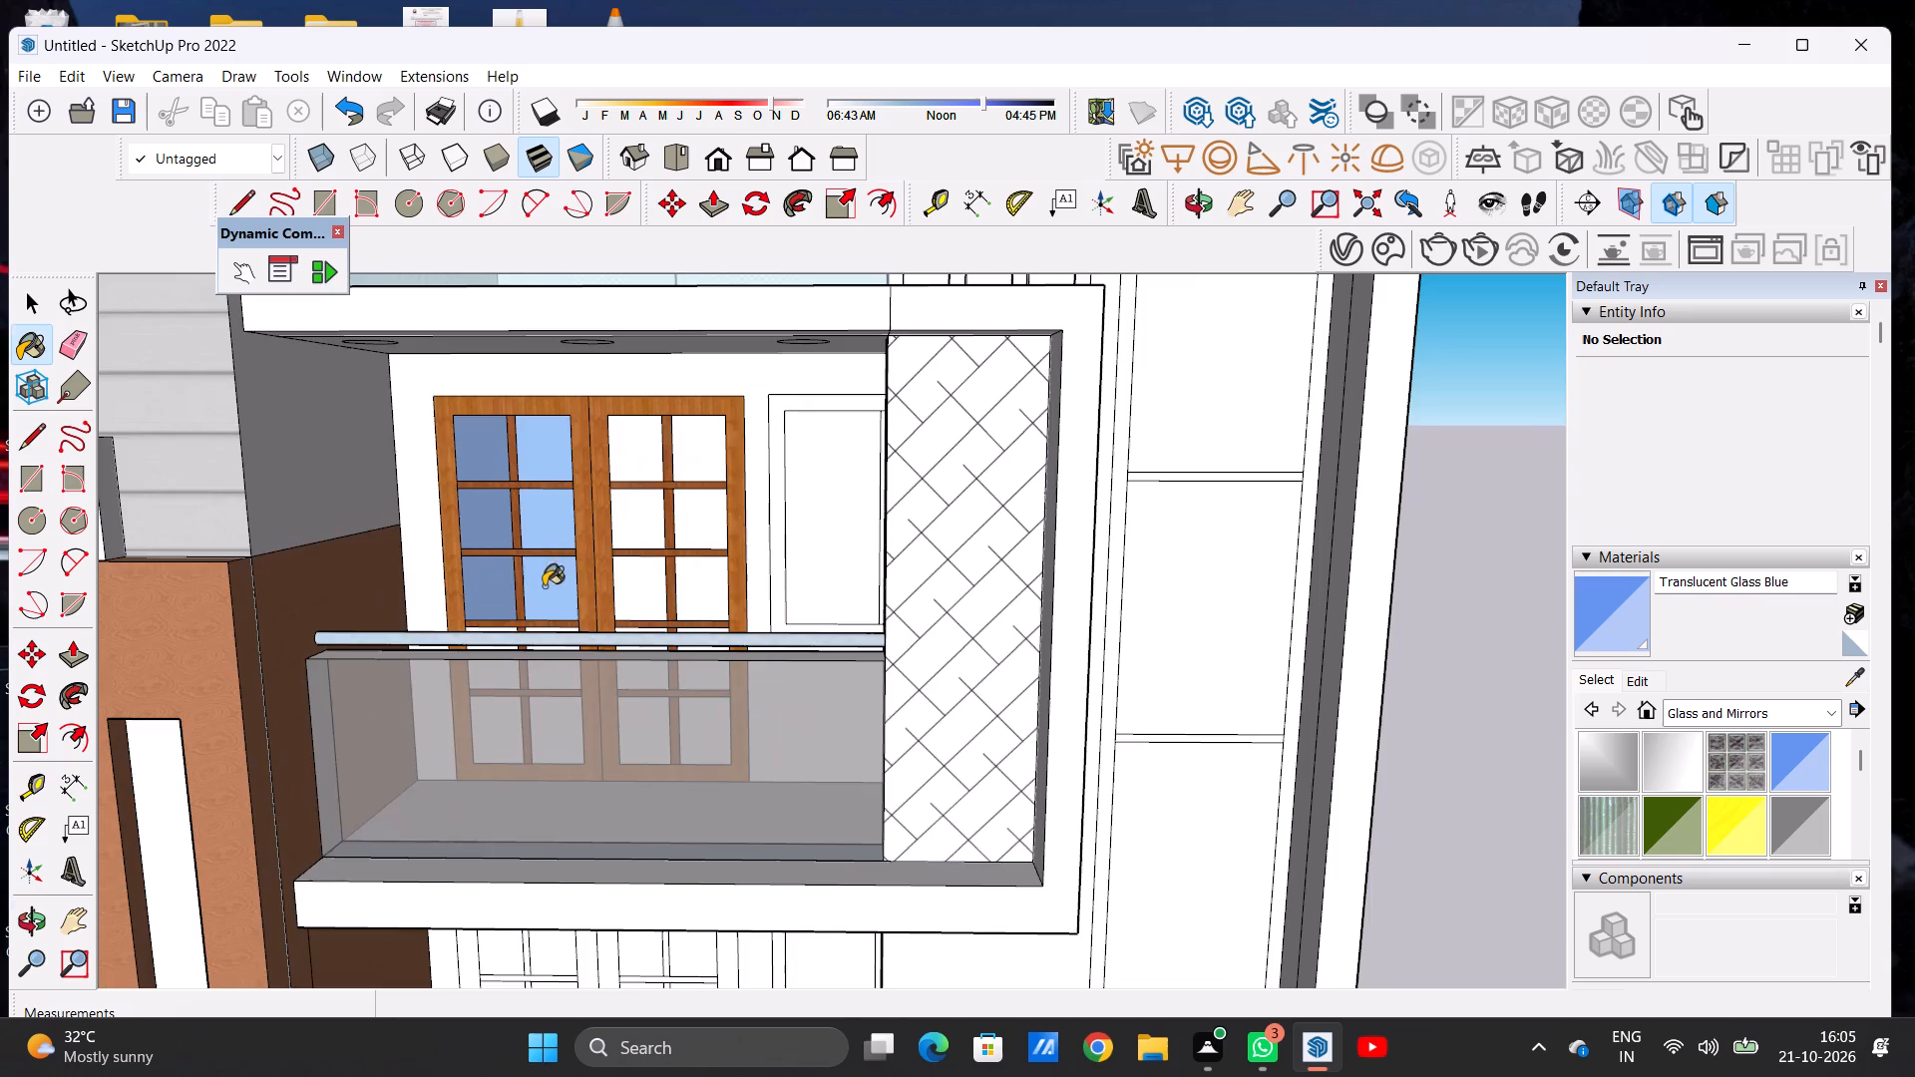
Paint the bottom two rows of panes in the same door leaf with Translucent Glass Blue.
middle_click_drag(544, 591, 529, 691)
scroll(534, 654, "up", 7)
left_click(458, 603)
left_click(629, 603)
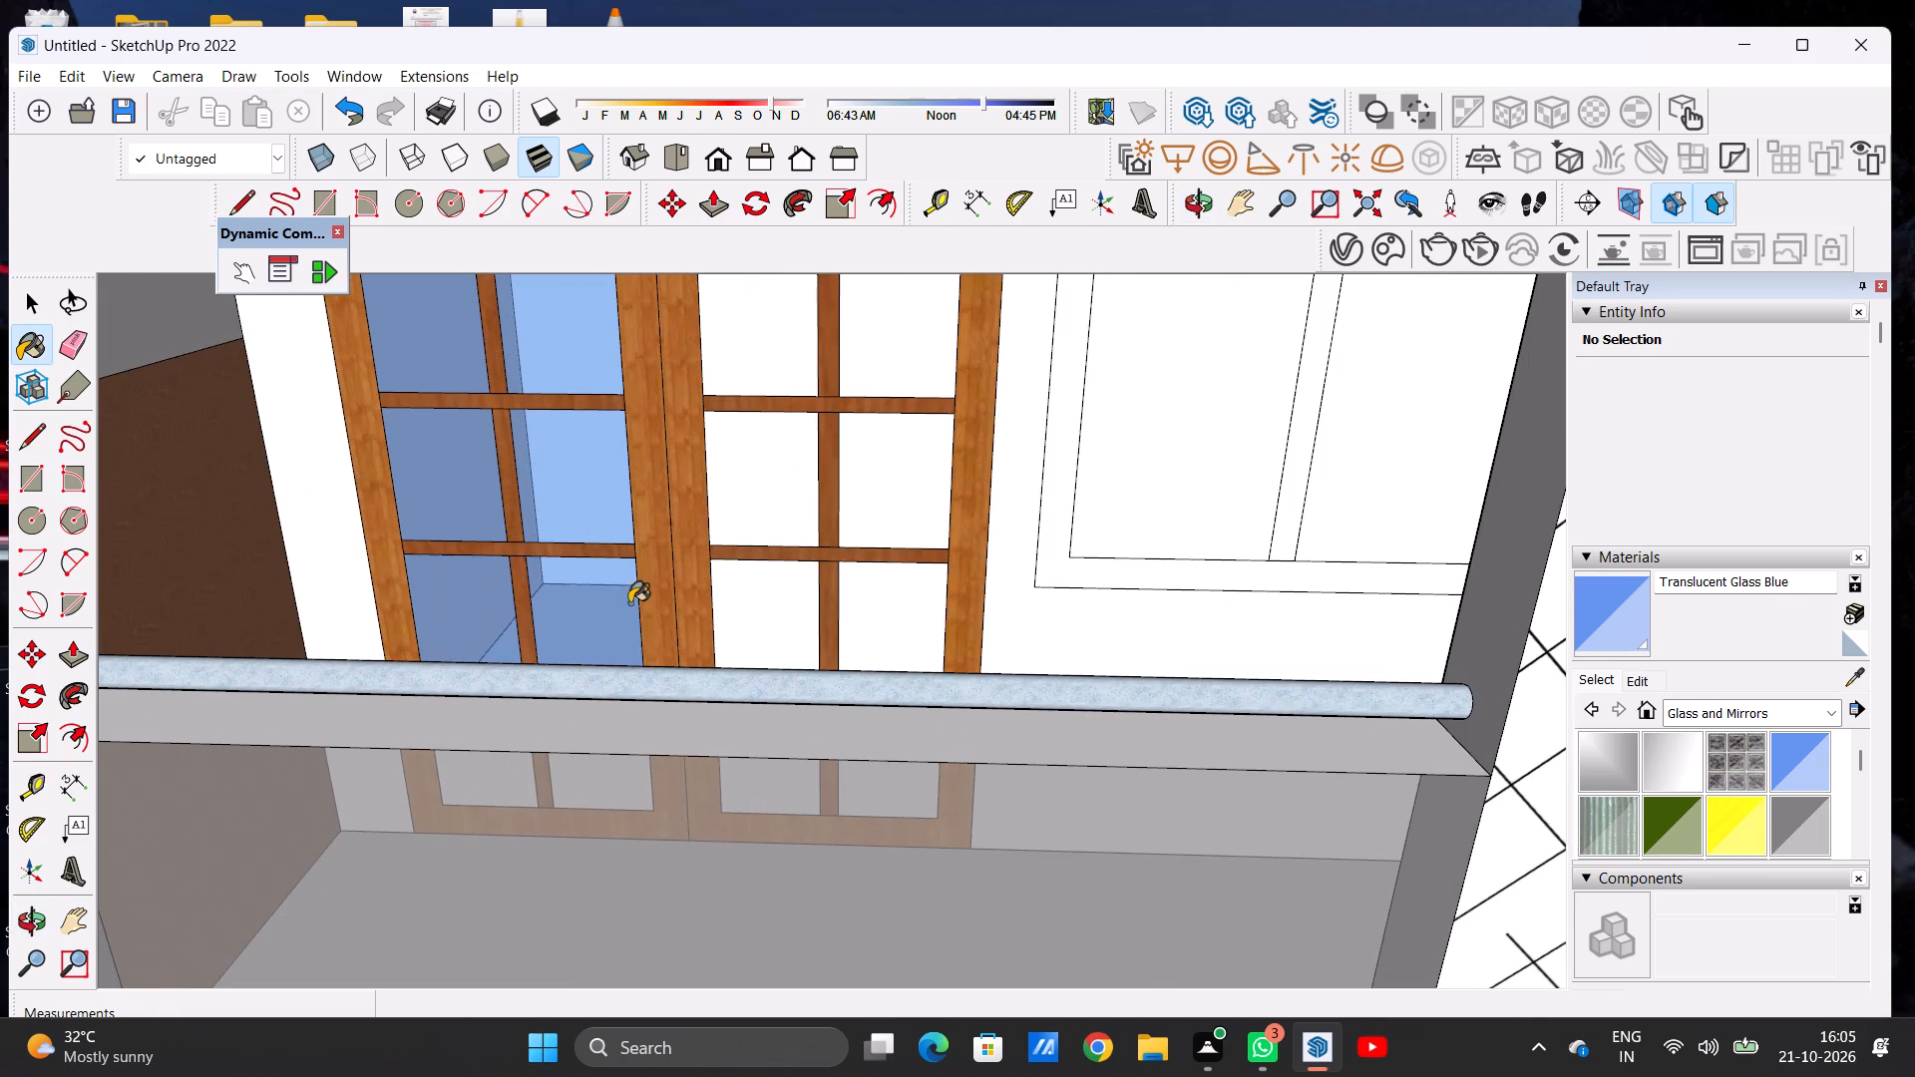
scroll(541, 589, "down", 6)
scroll(551, 598, "up", 1)
middle_click_drag(546, 630, 531, 720)
scroll(511, 675, "up", 8)
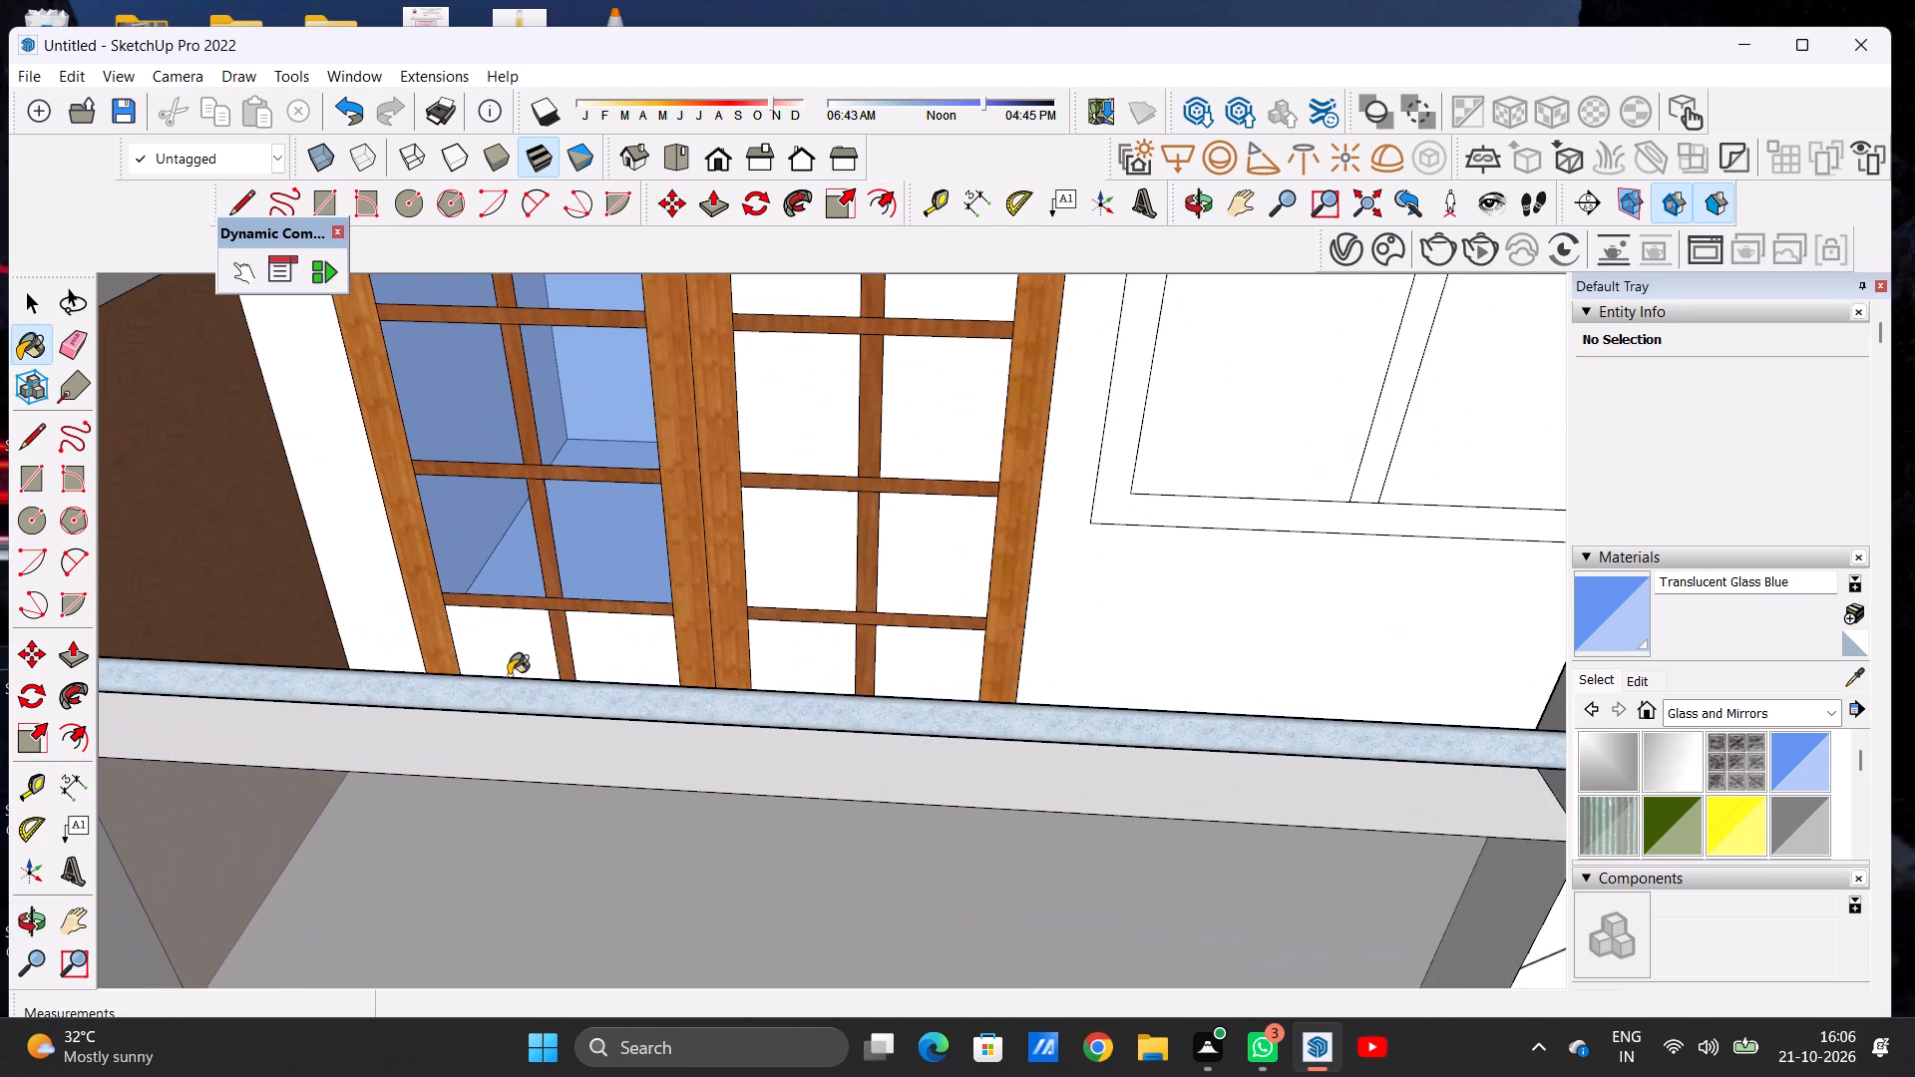
left_click(511, 654)
left_click(574, 640)
scroll(530, 677, "down", 6)
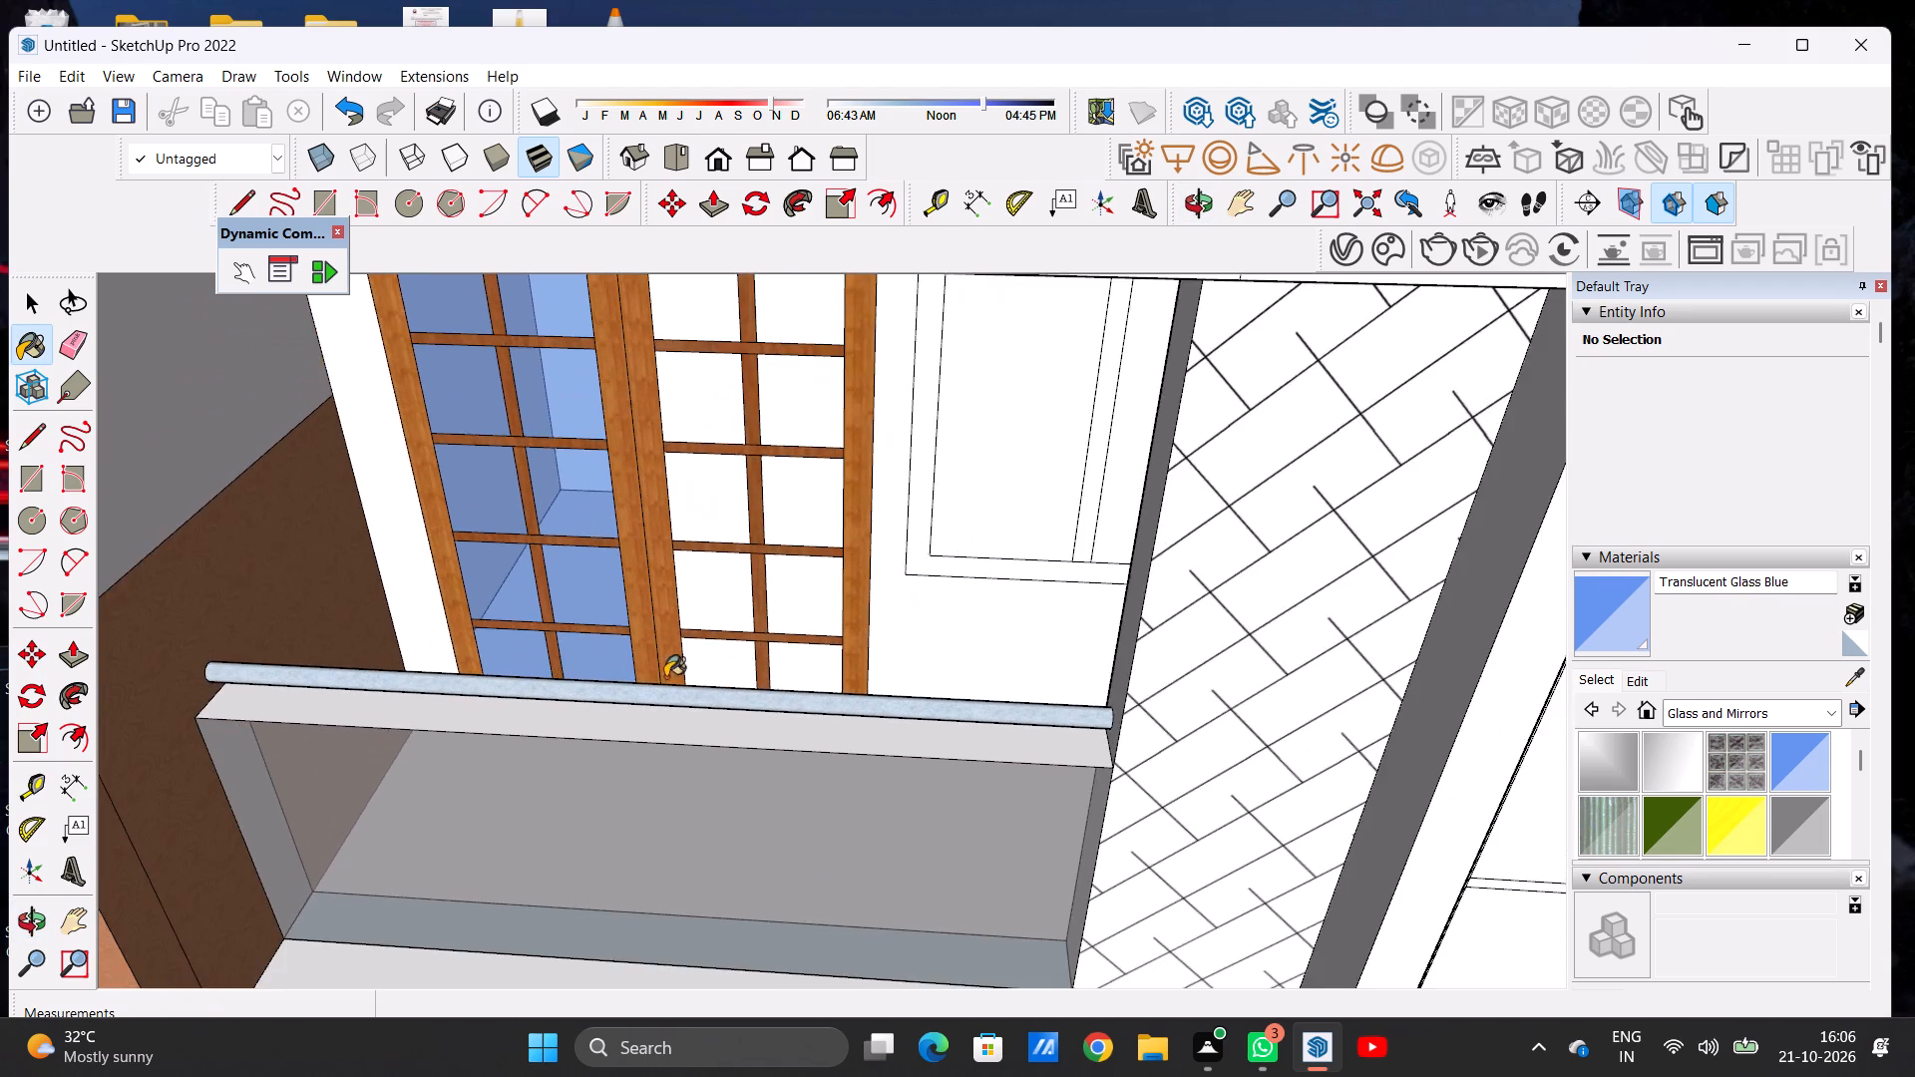
Paint the bottom three rows of panes in the door leaf nearer the herringbone panel with Translucent Glass Blue.
scroll(672, 682, "down", 5)
middle_click_drag(695, 715, 669, 715)
scroll(684, 656, "up", 5)
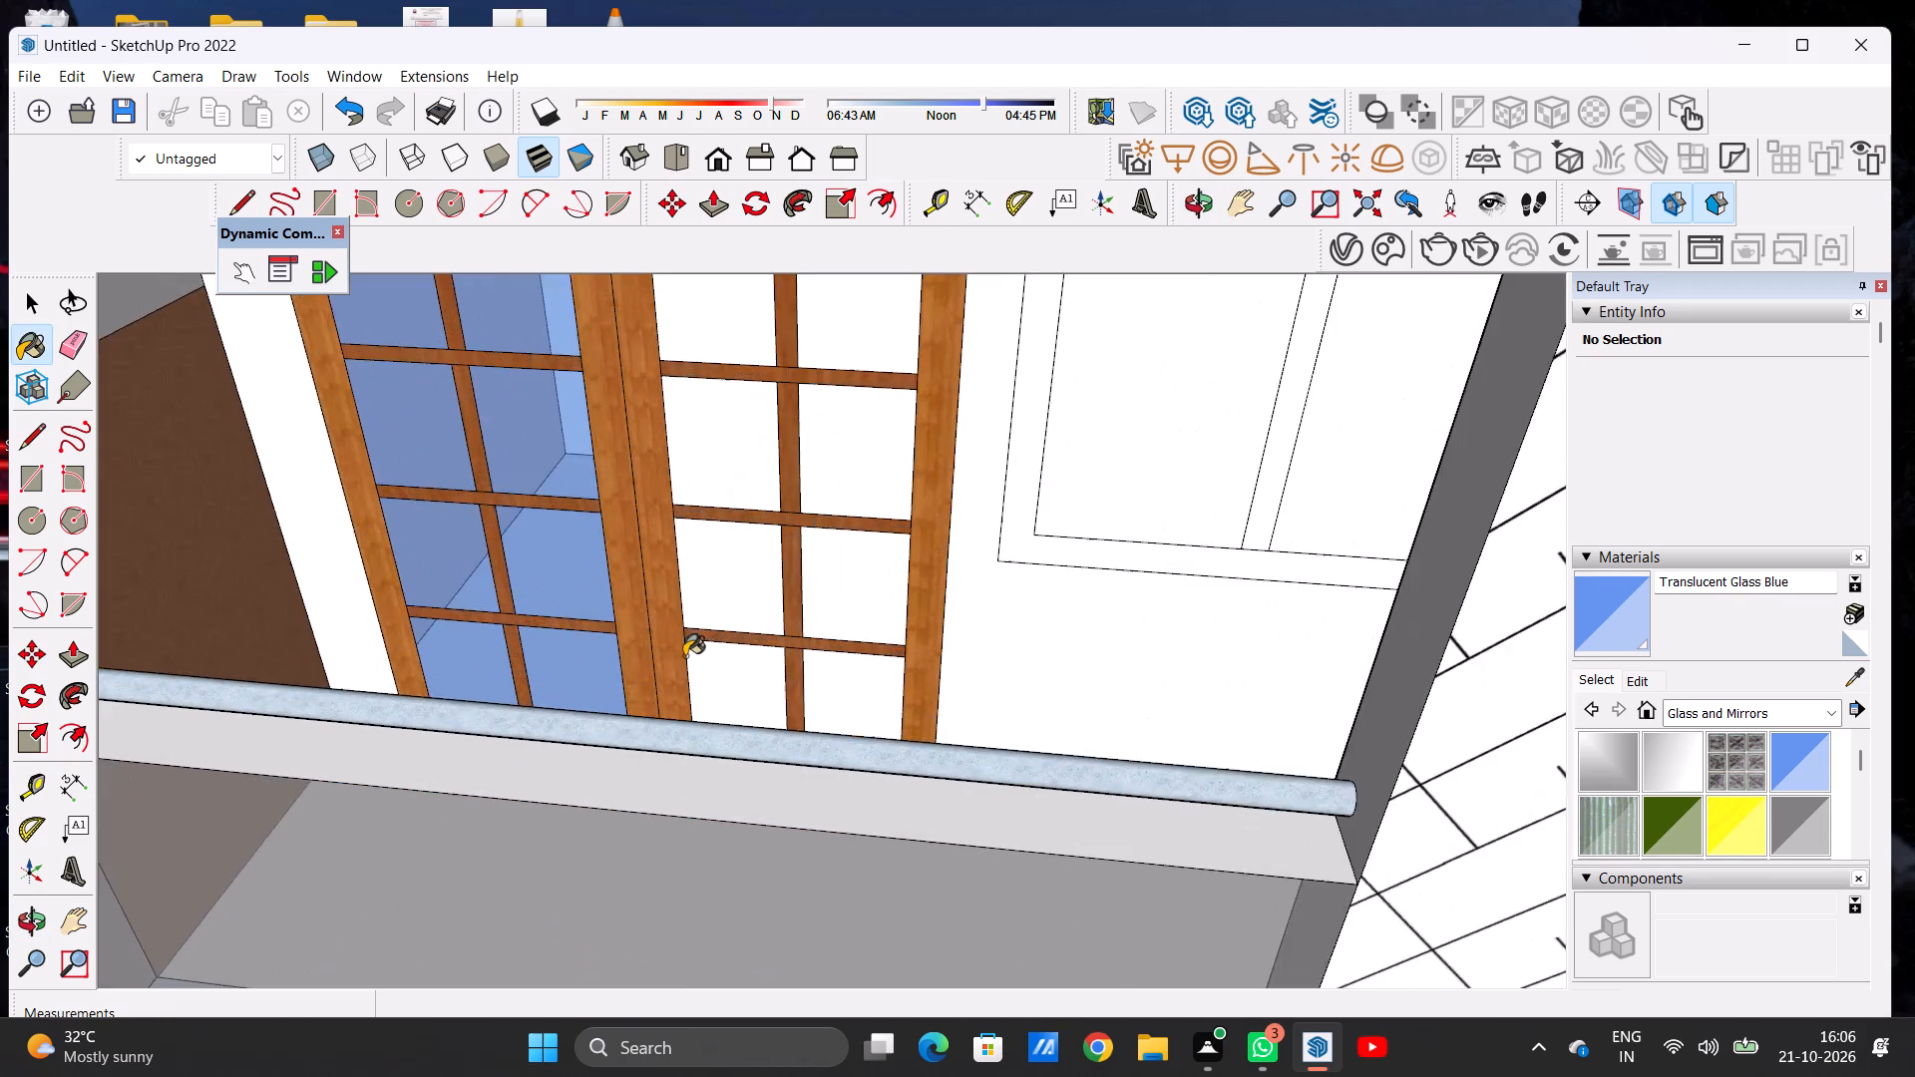
scroll(684, 656, "up", 8)
left_click(735, 674)
left_click(936, 670)
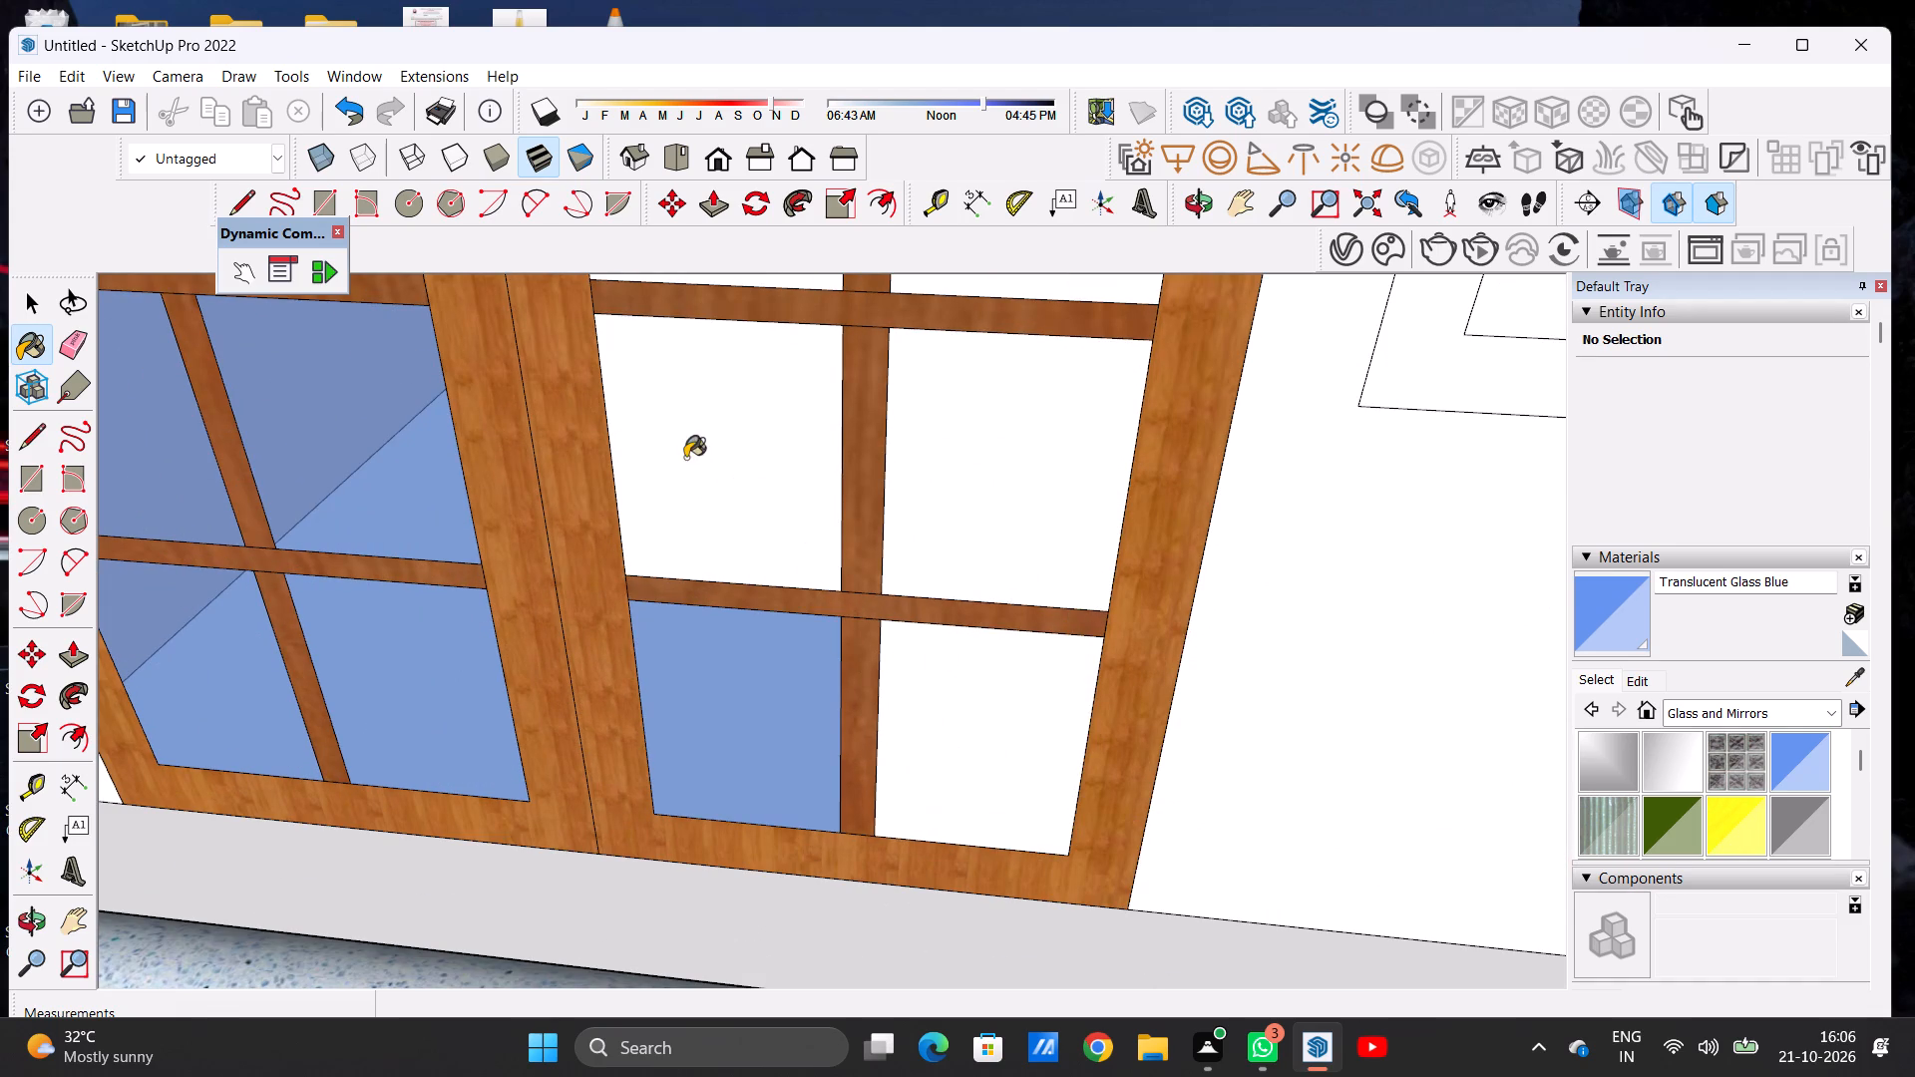
left_click(685, 458)
left_click(947, 459)
scroll(739, 628, "down", 9)
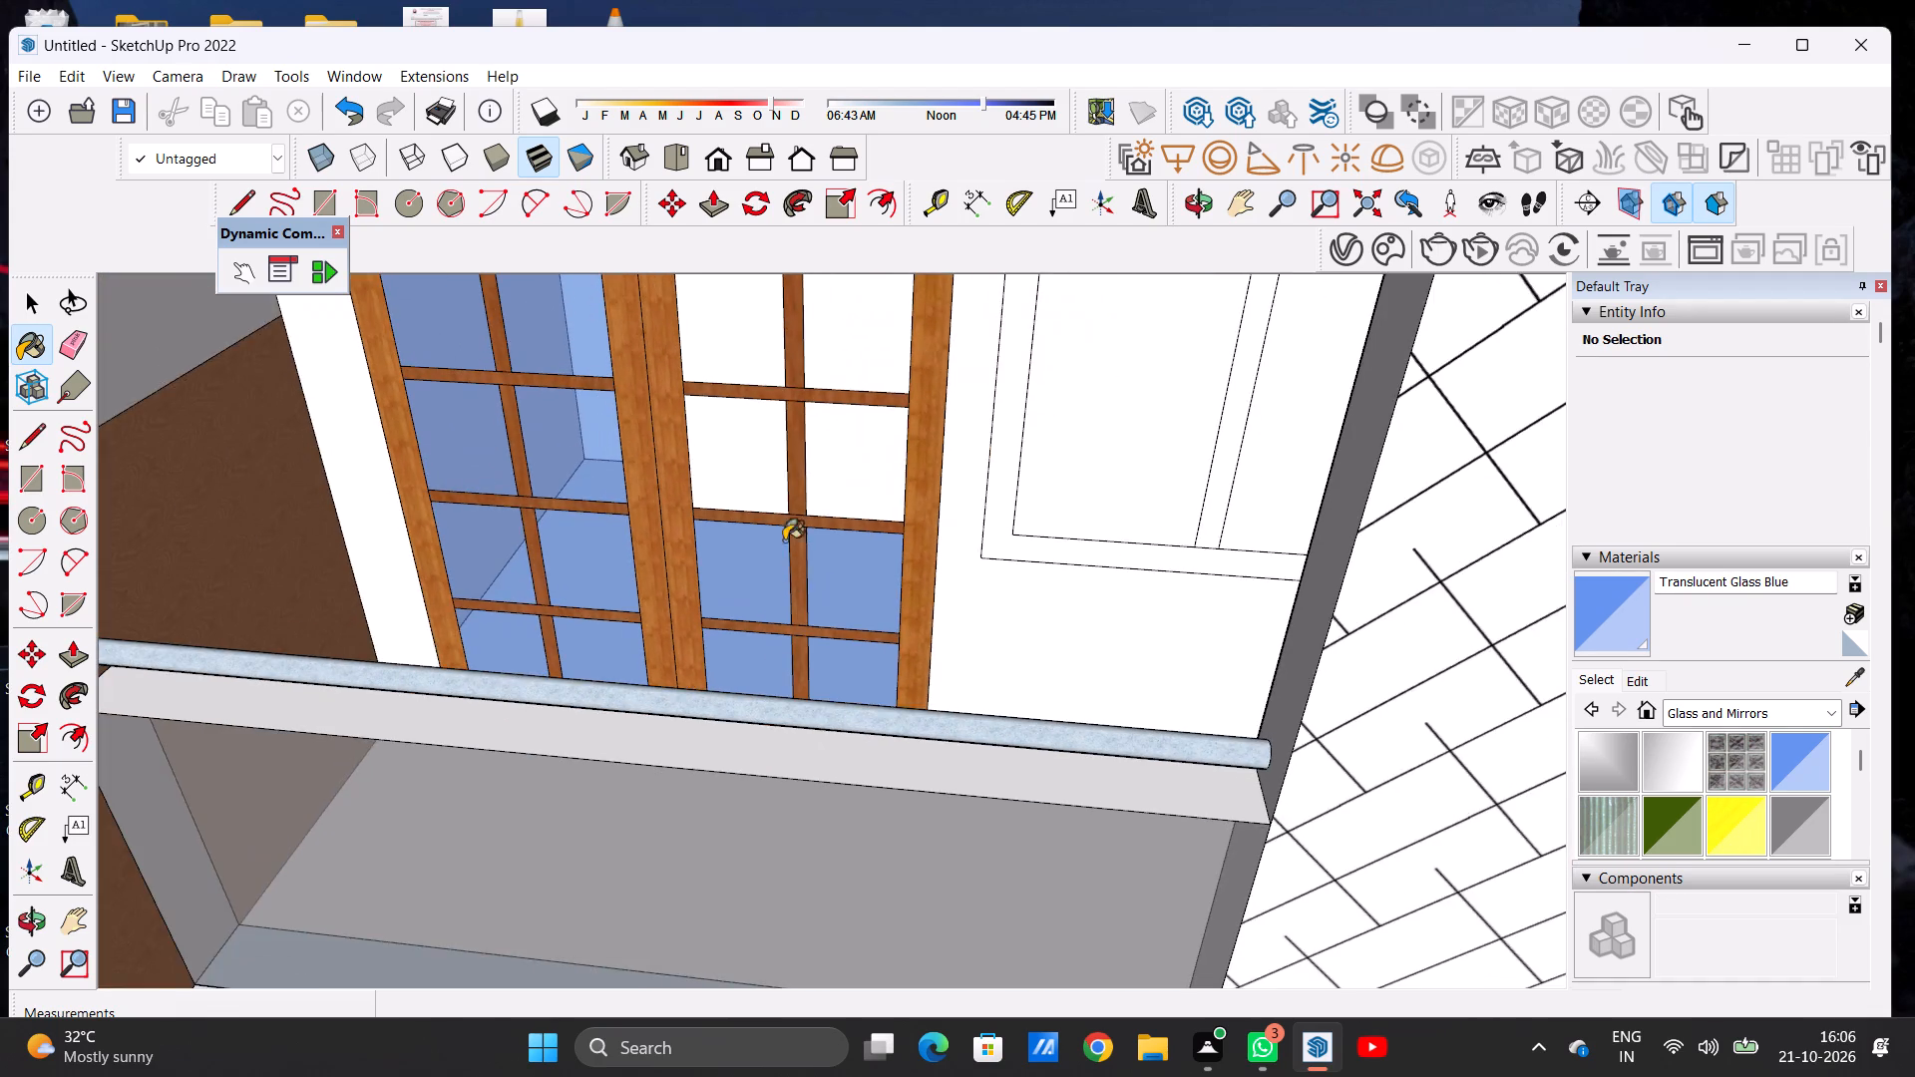
scroll(739, 429, "up", 8)
left_click(739, 428)
left_click(909, 433)
scroll(782, 577, "down", 5)
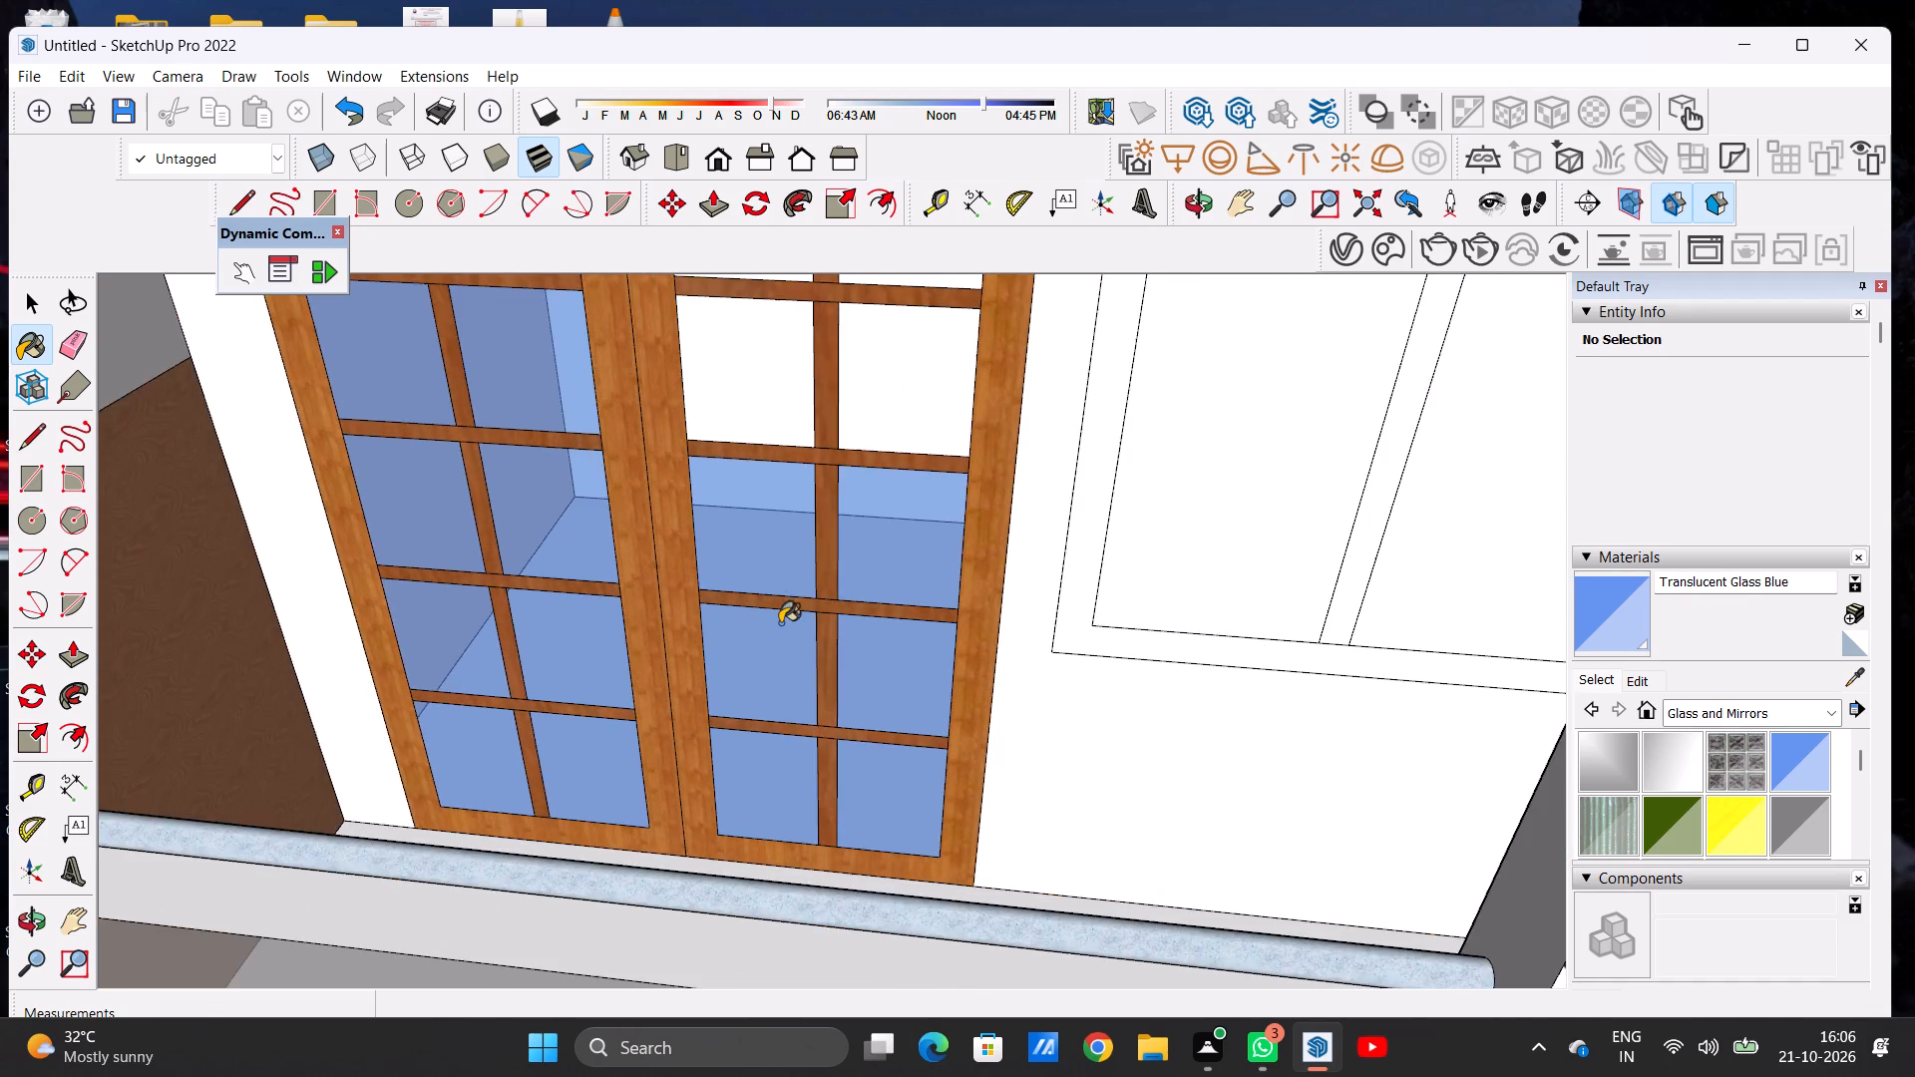
Paint the top two rows of panes in the leaf nearer the herringbone panel with Translucent Glass Blue.
scroll(765, 633, "down", 4)
middle_click_drag(795, 624, 782, 484)
scroll(780, 585, "down", 3)
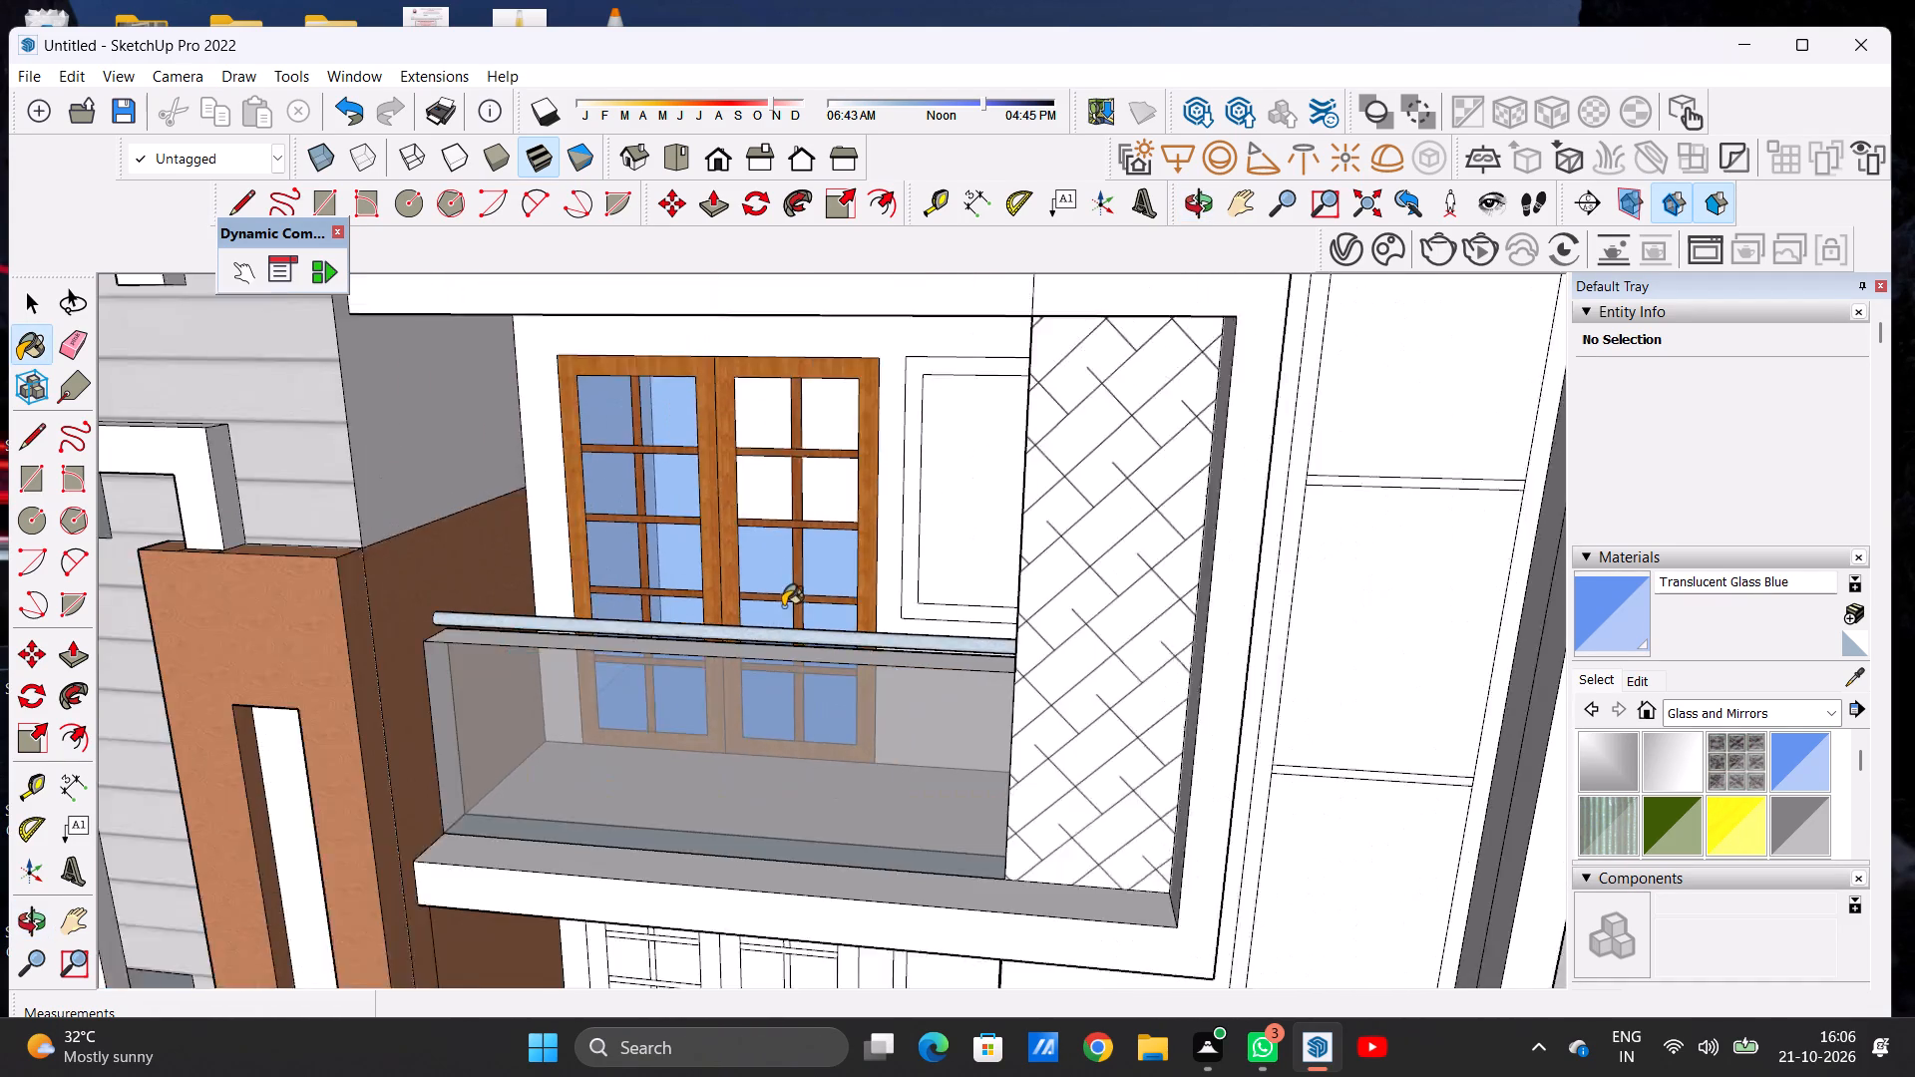
scroll(783, 606, "down", 3)
scroll(790, 548, "up", 6)
left_click(760, 494)
left_click(818, 488)
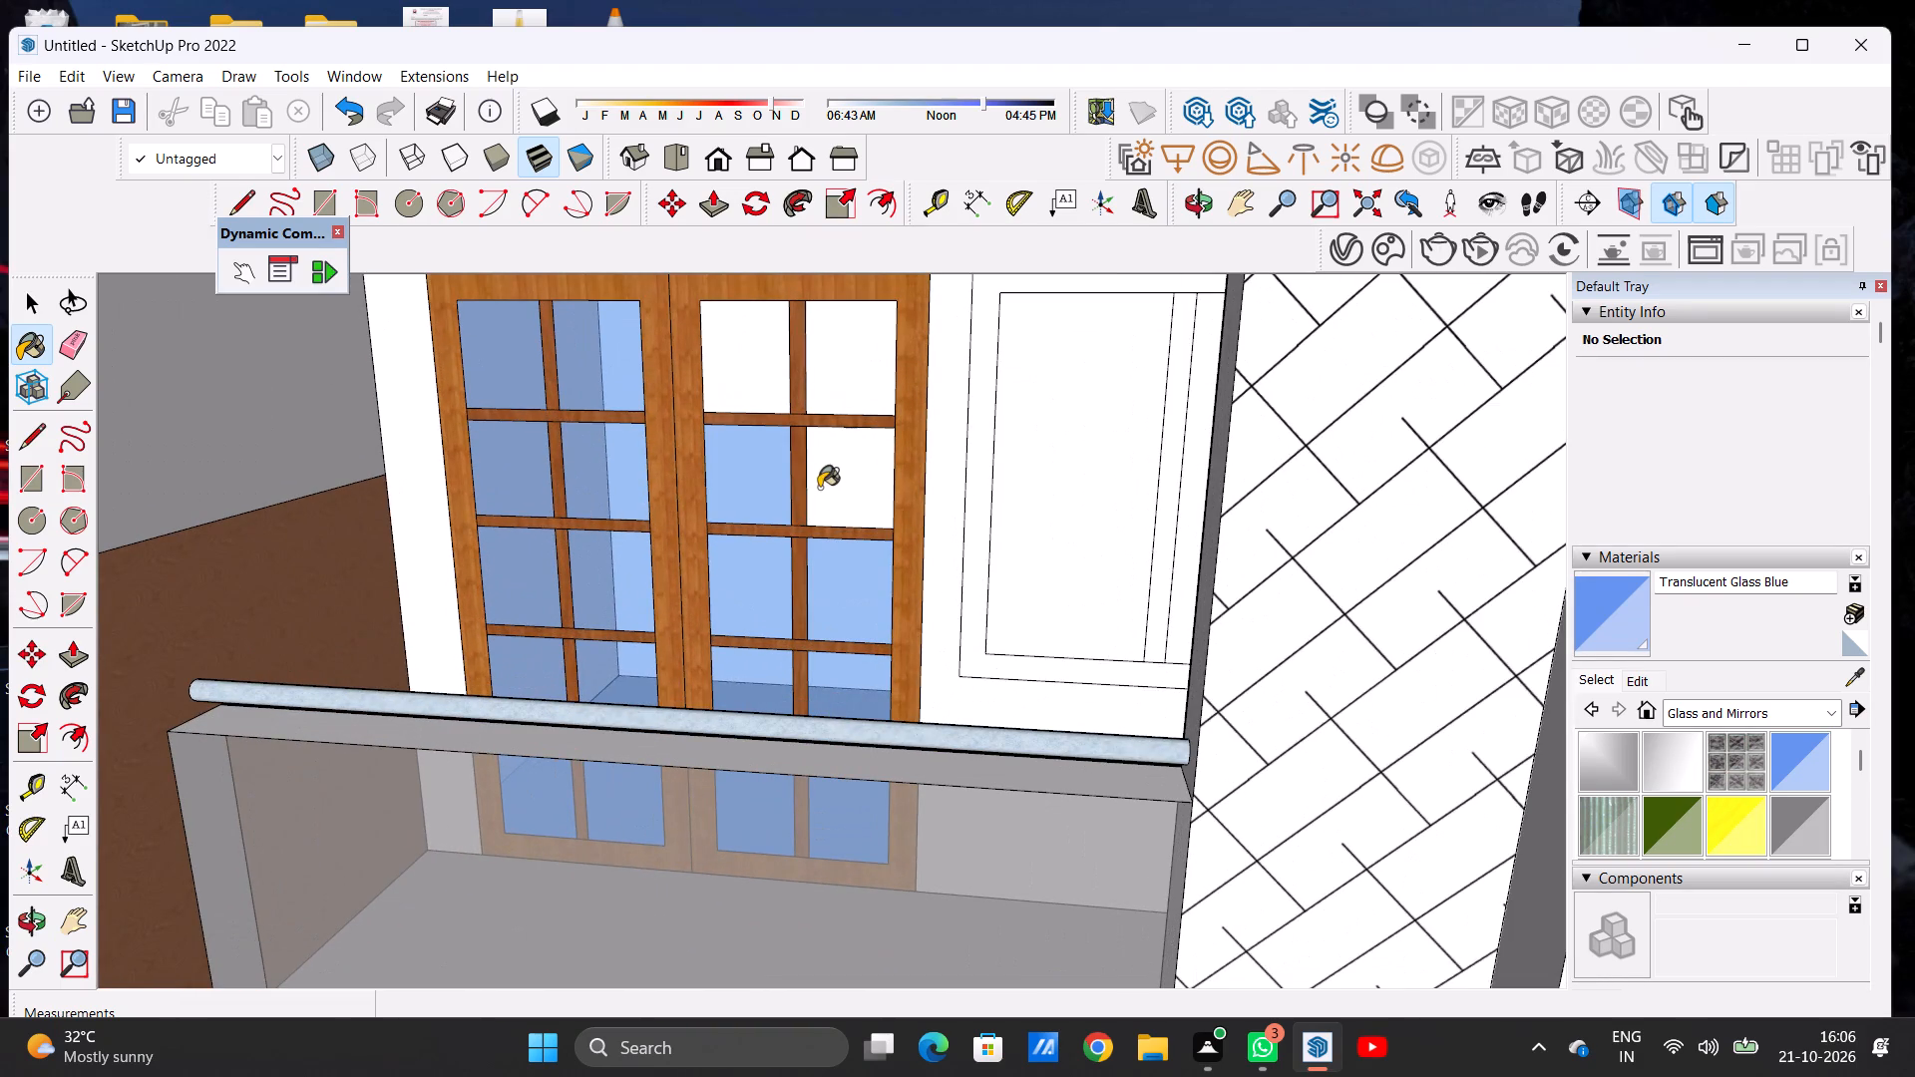
left_click(703, 366)
left_click(726, 359)
left_click(862, 358)
scroll(676, 530, "down", 3)
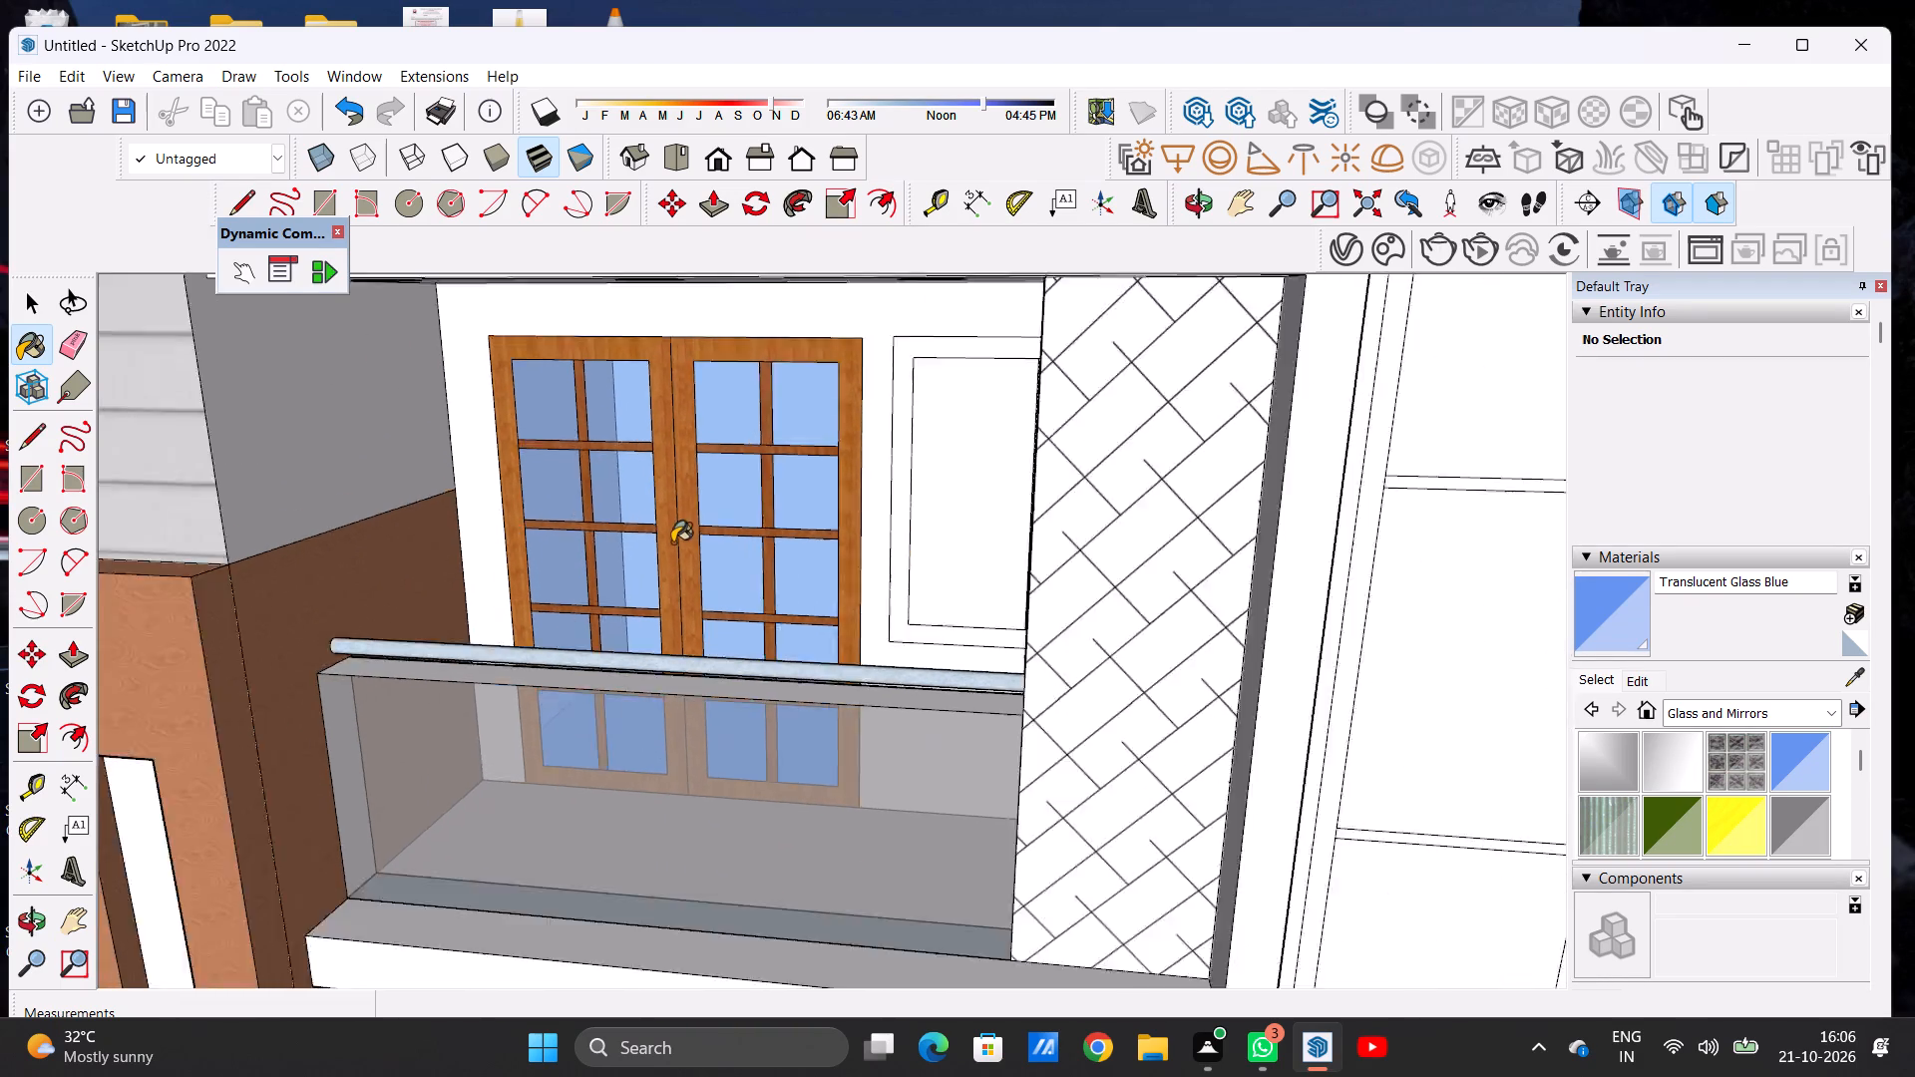
Paint the frame and centre mullion of the window beside the upper balcony door with Wood Floor Parquet from Wood.
scroll(672, 542, "down", 6)
scroll(672, 544, "up", 1)
scroll(672, 545, "down", 5)
middle_click_drag(752, 635, 926, 574)
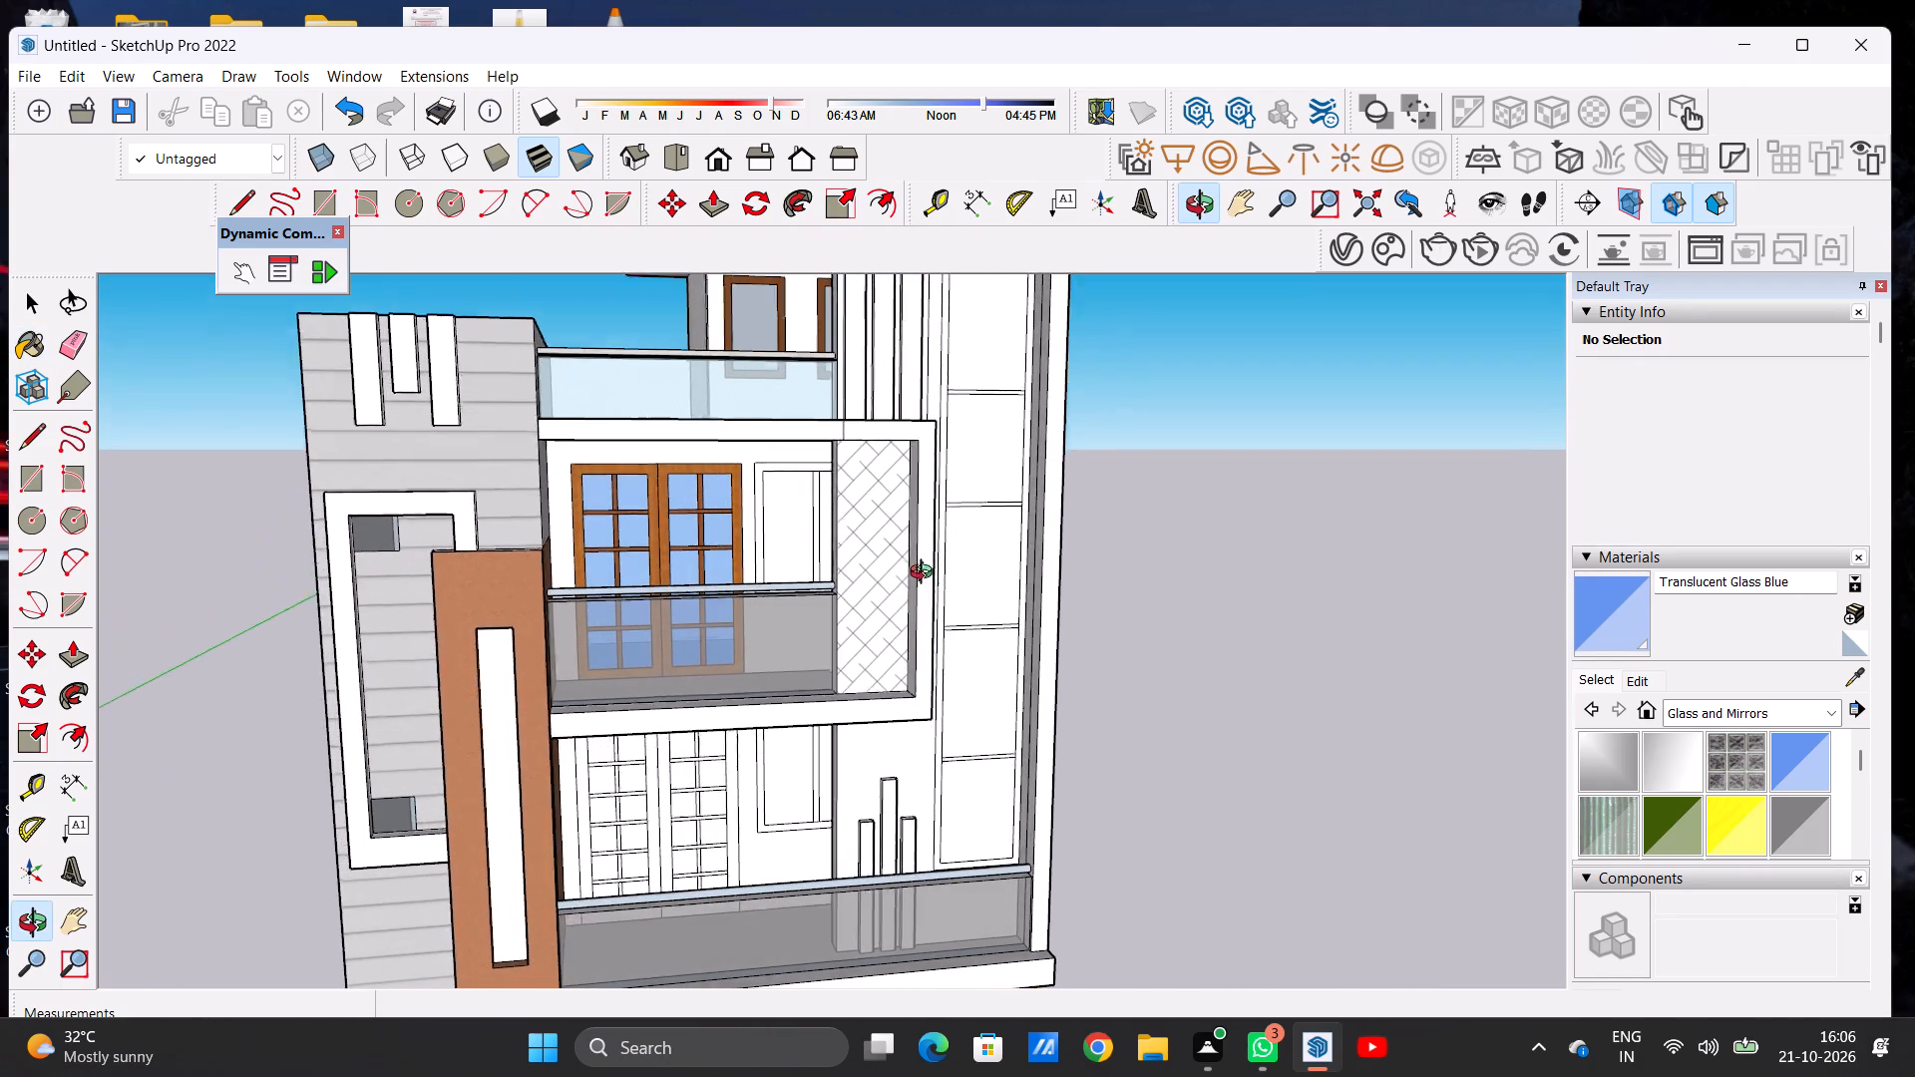
middle_click_drag(926, 574, 927, 570)
scroll(804, 555, "up", 7)
middle_click_drag(813, 529, 859, 558)
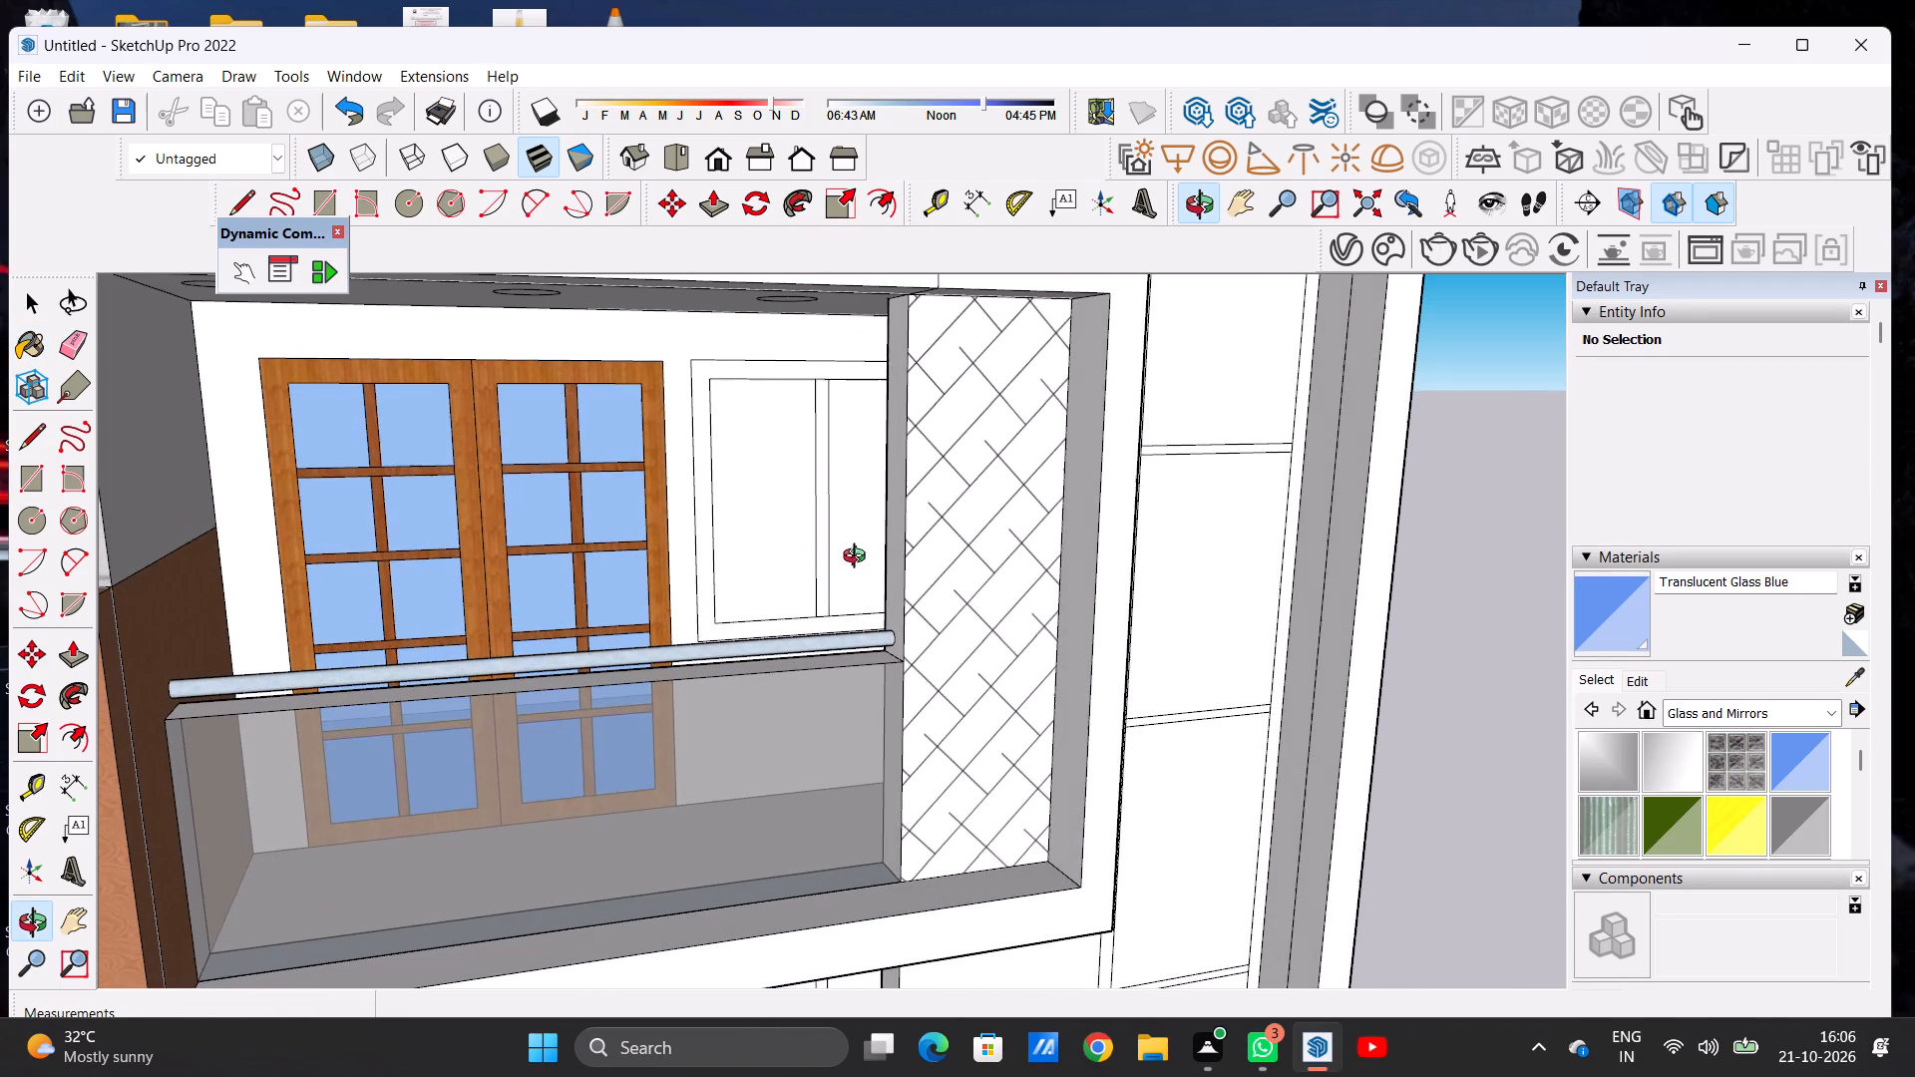
middle_click_drag(859, 558, 877, 529)
scroll(835, 510, "up", 3)
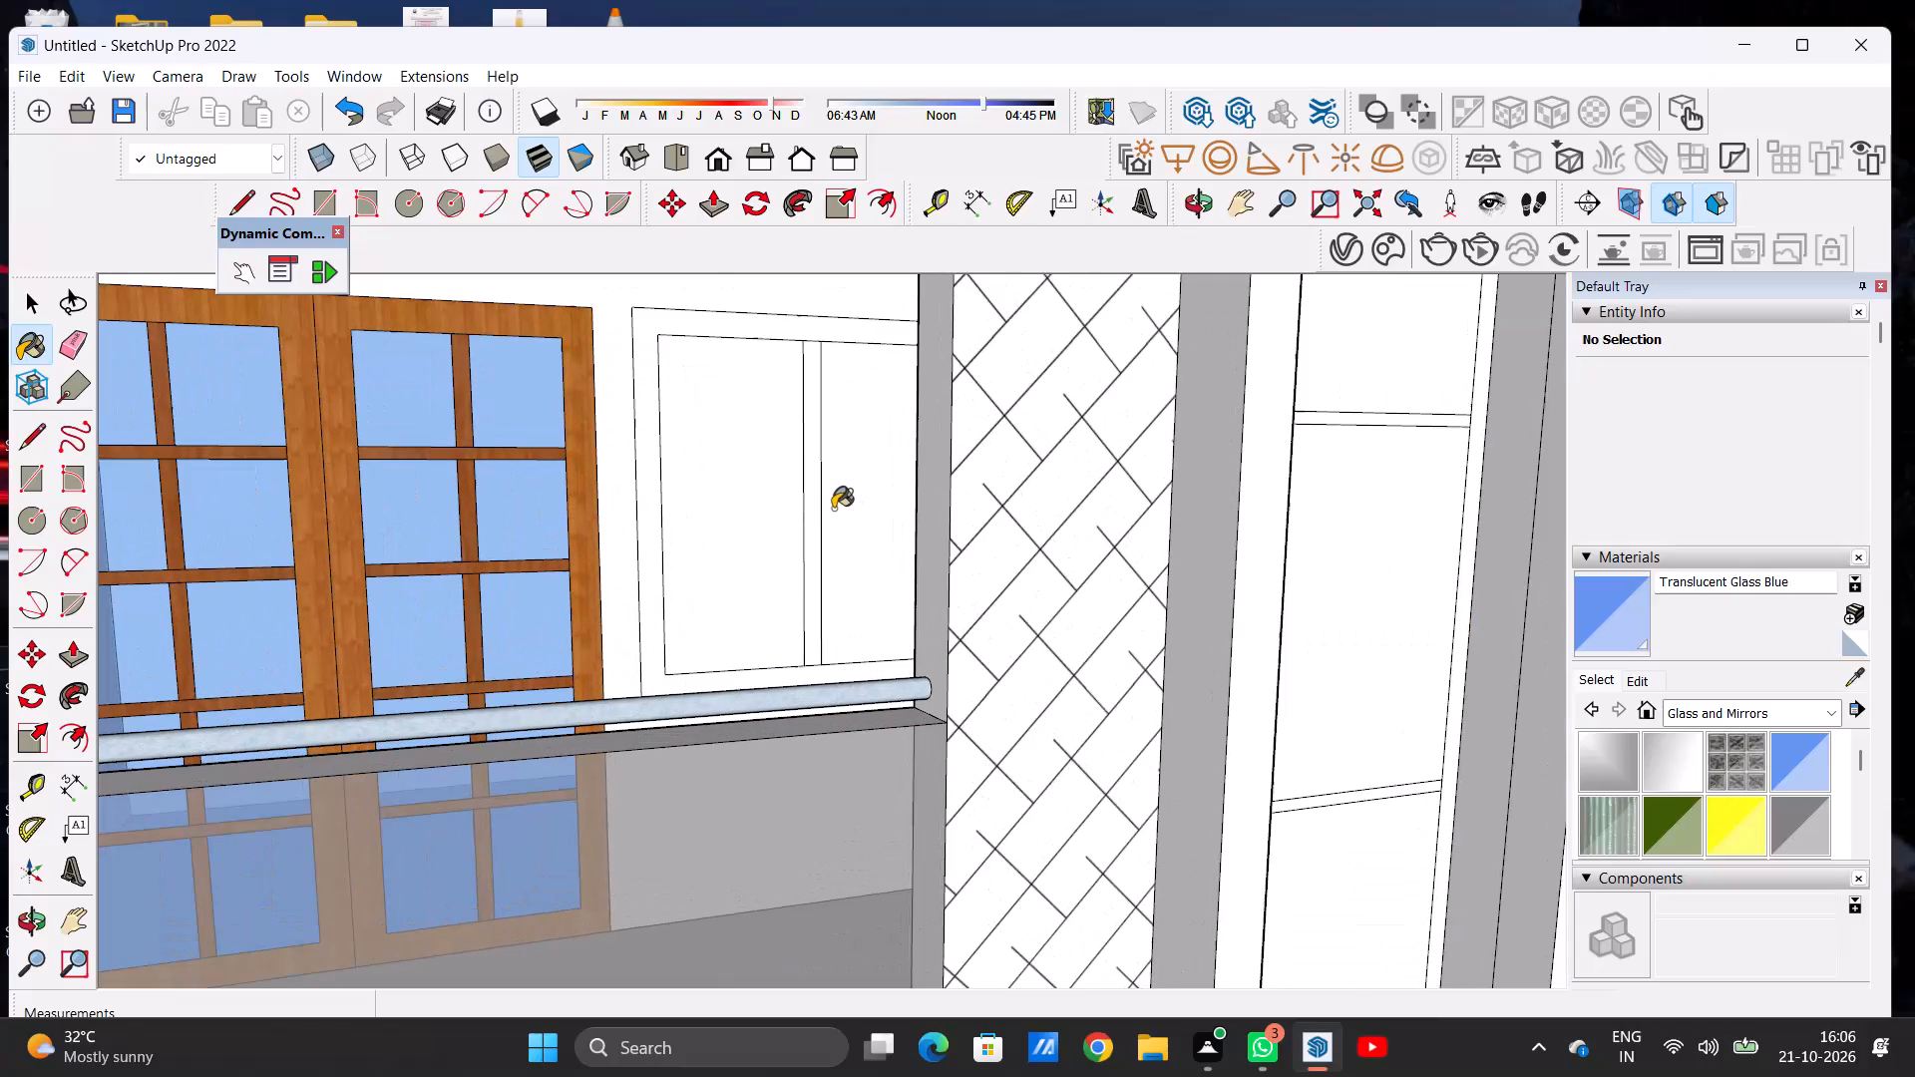
key("space")
left_click(1598, 686)
left_click(1740, 715)
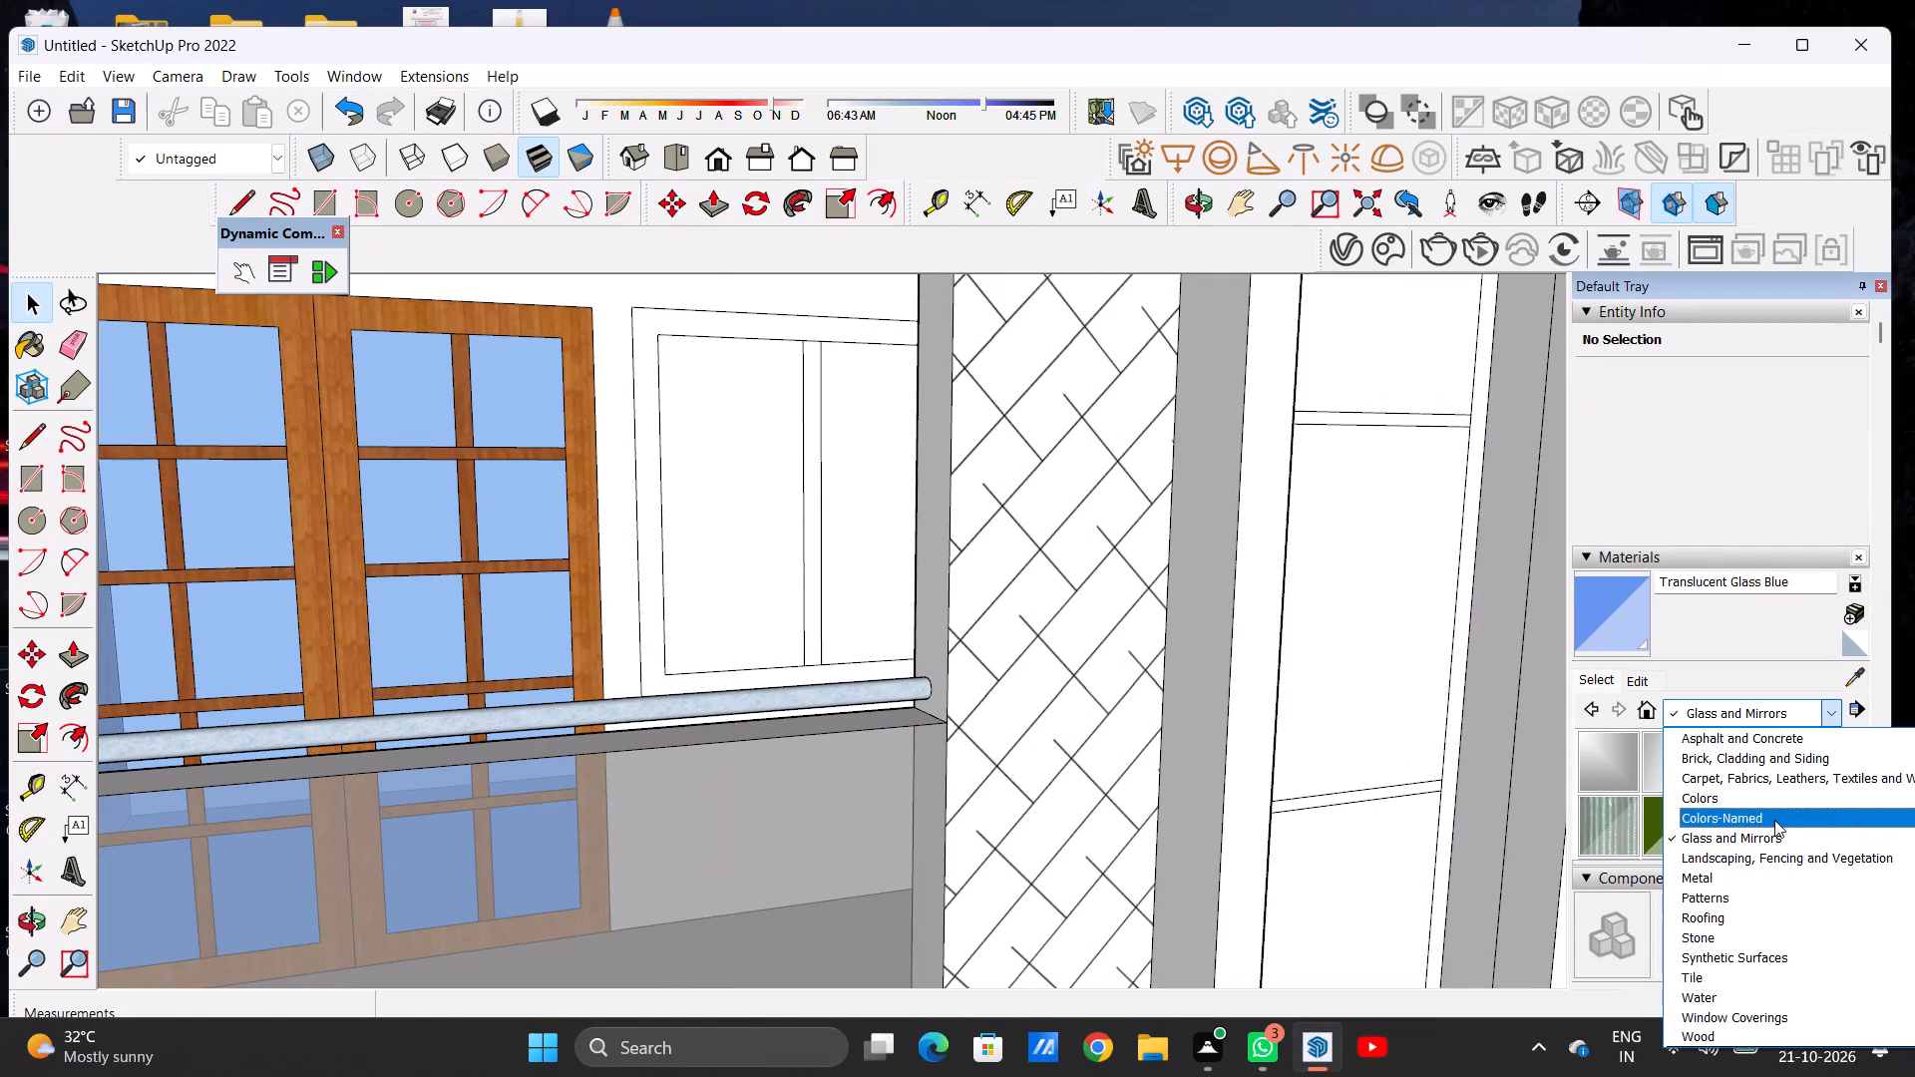
left_click(1686, 1036)
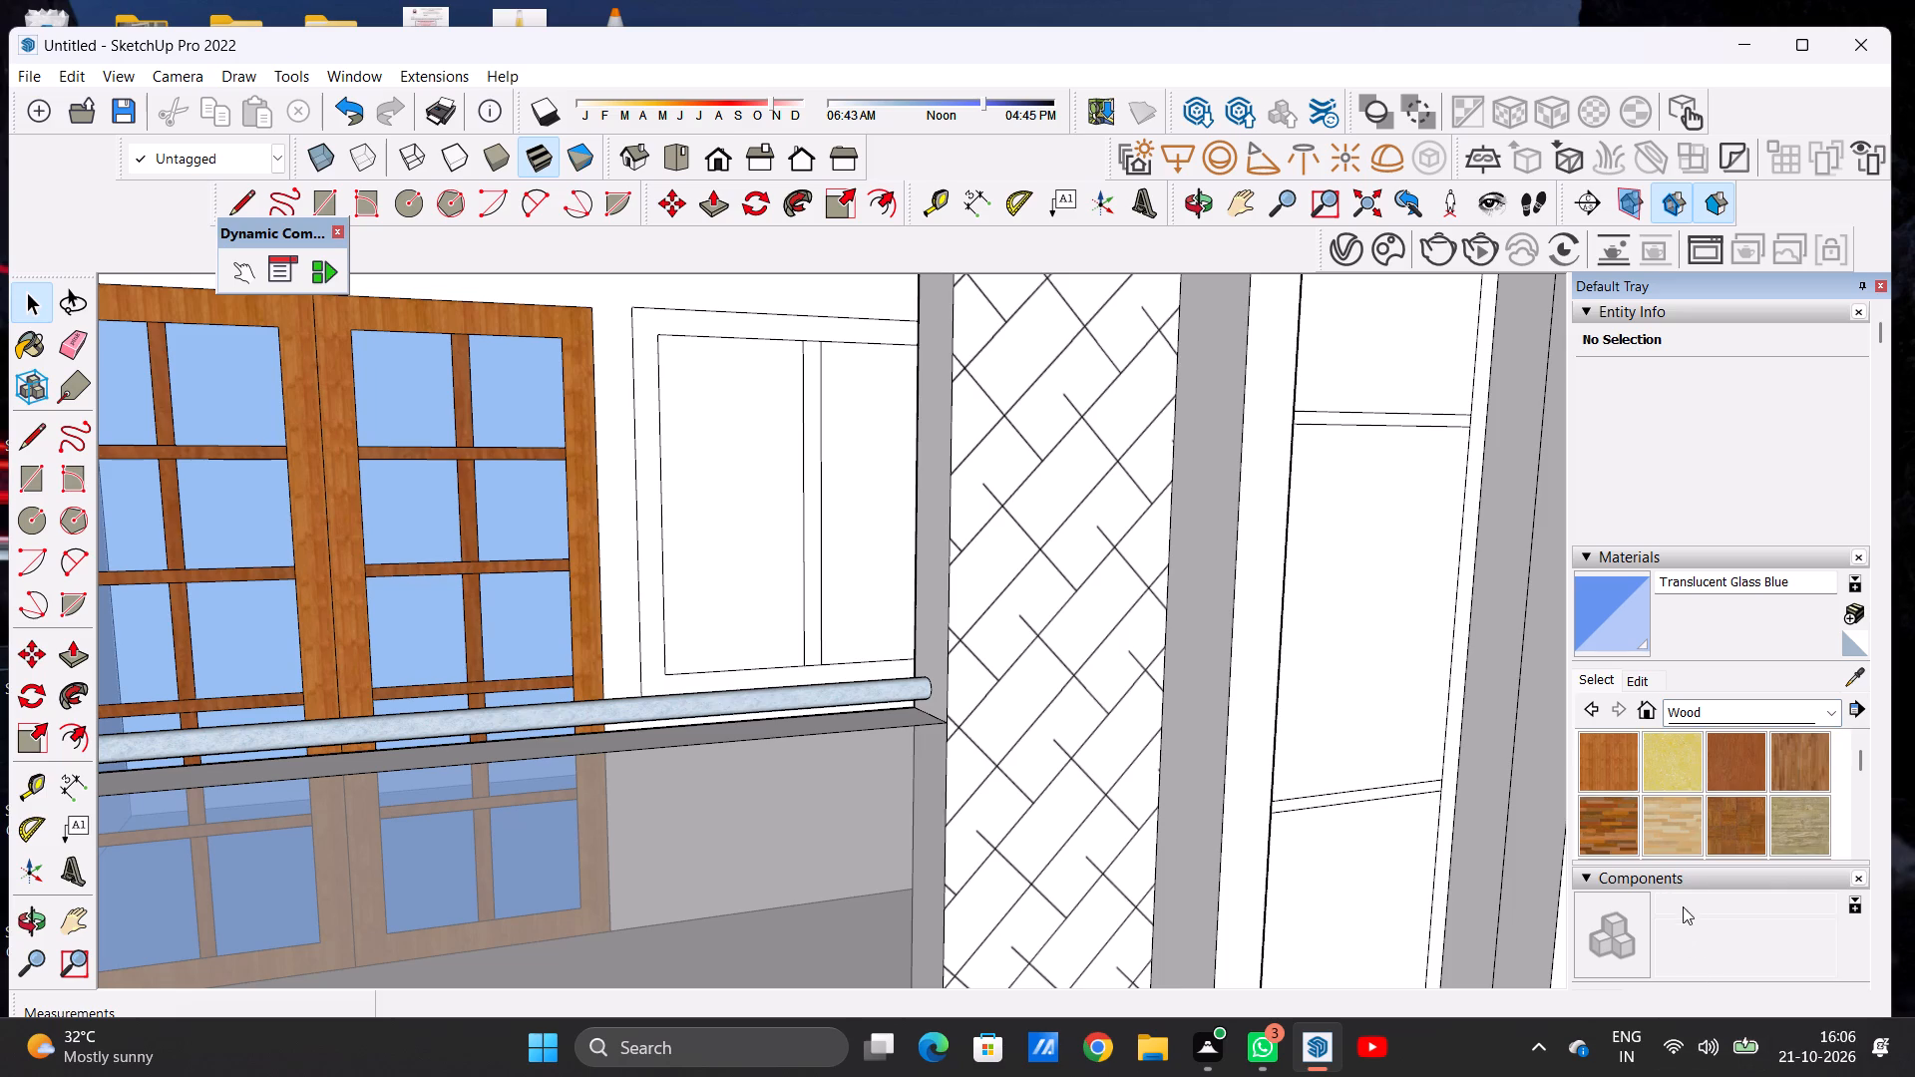
left_click(1729, 814)
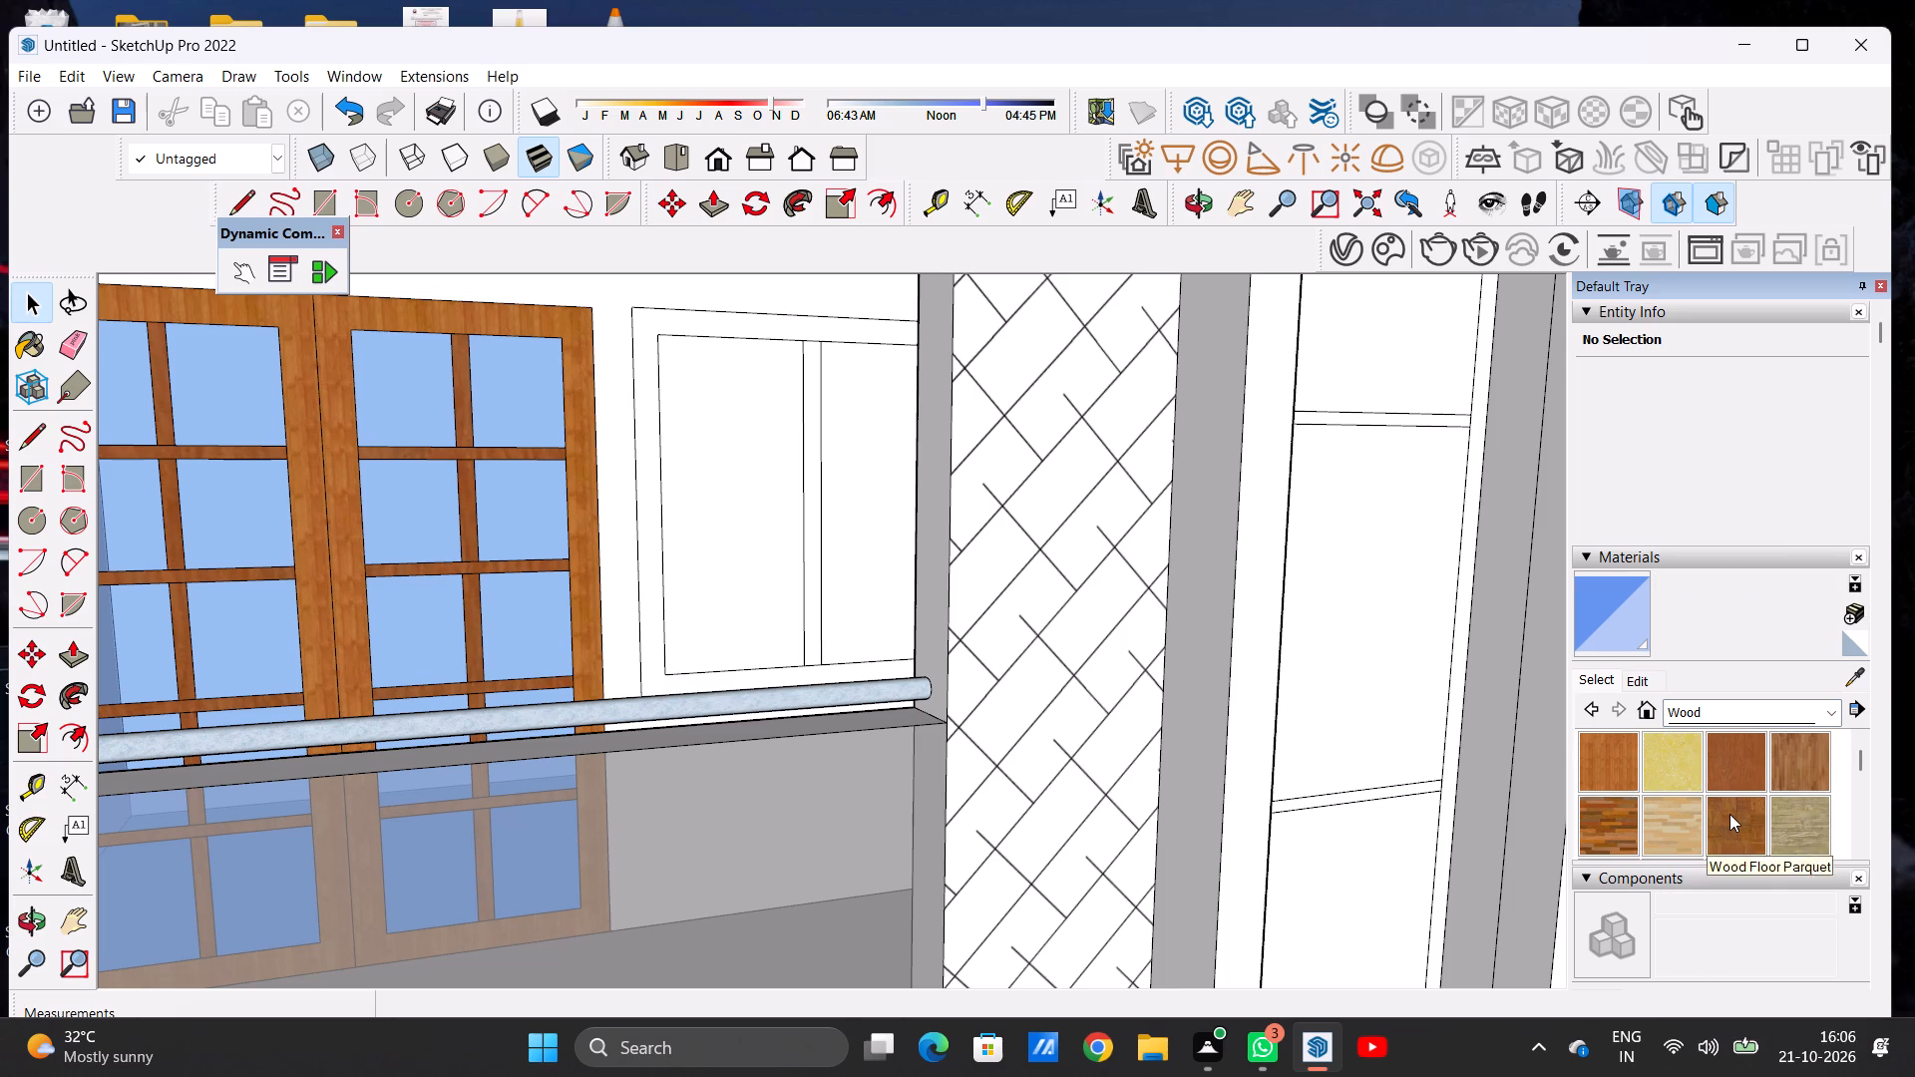
scroll(722, 616, "up", 6)
left_click(593, 664)
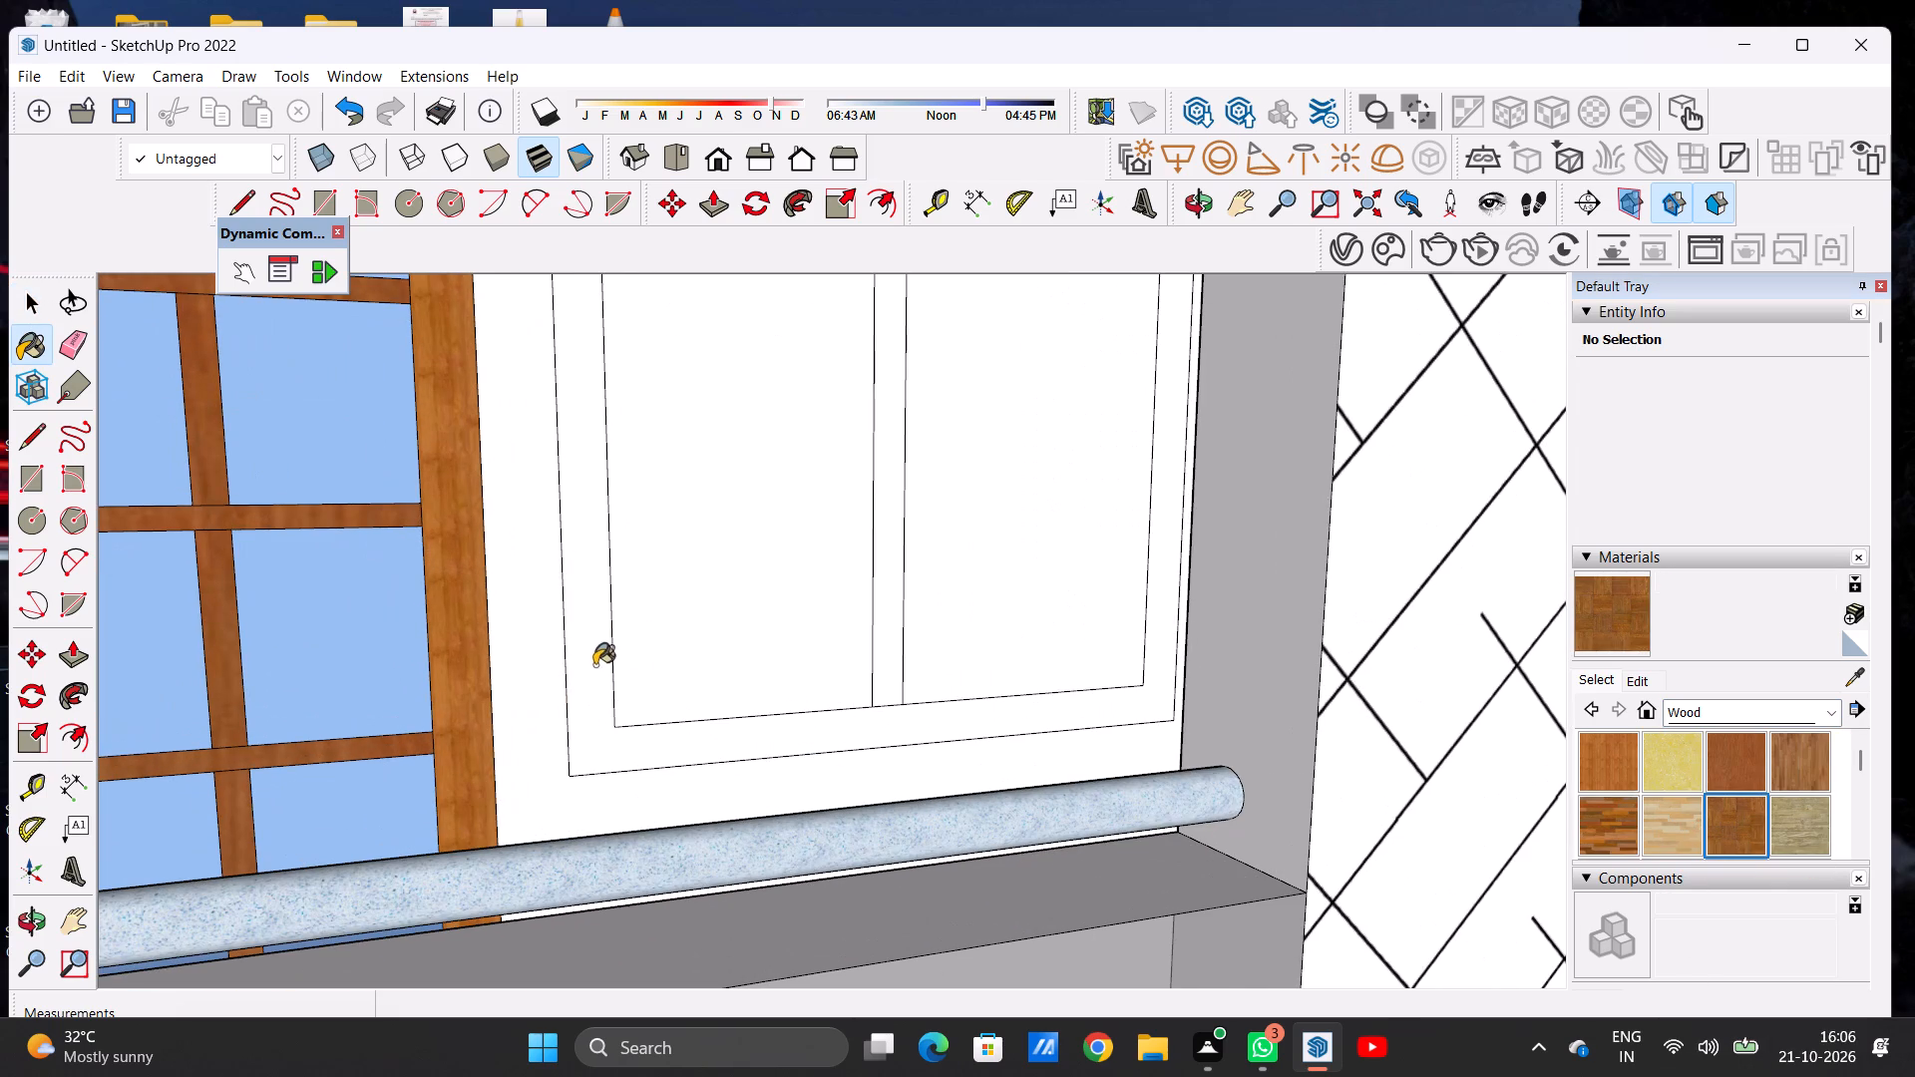
scroll(896, 655, "up", 4)
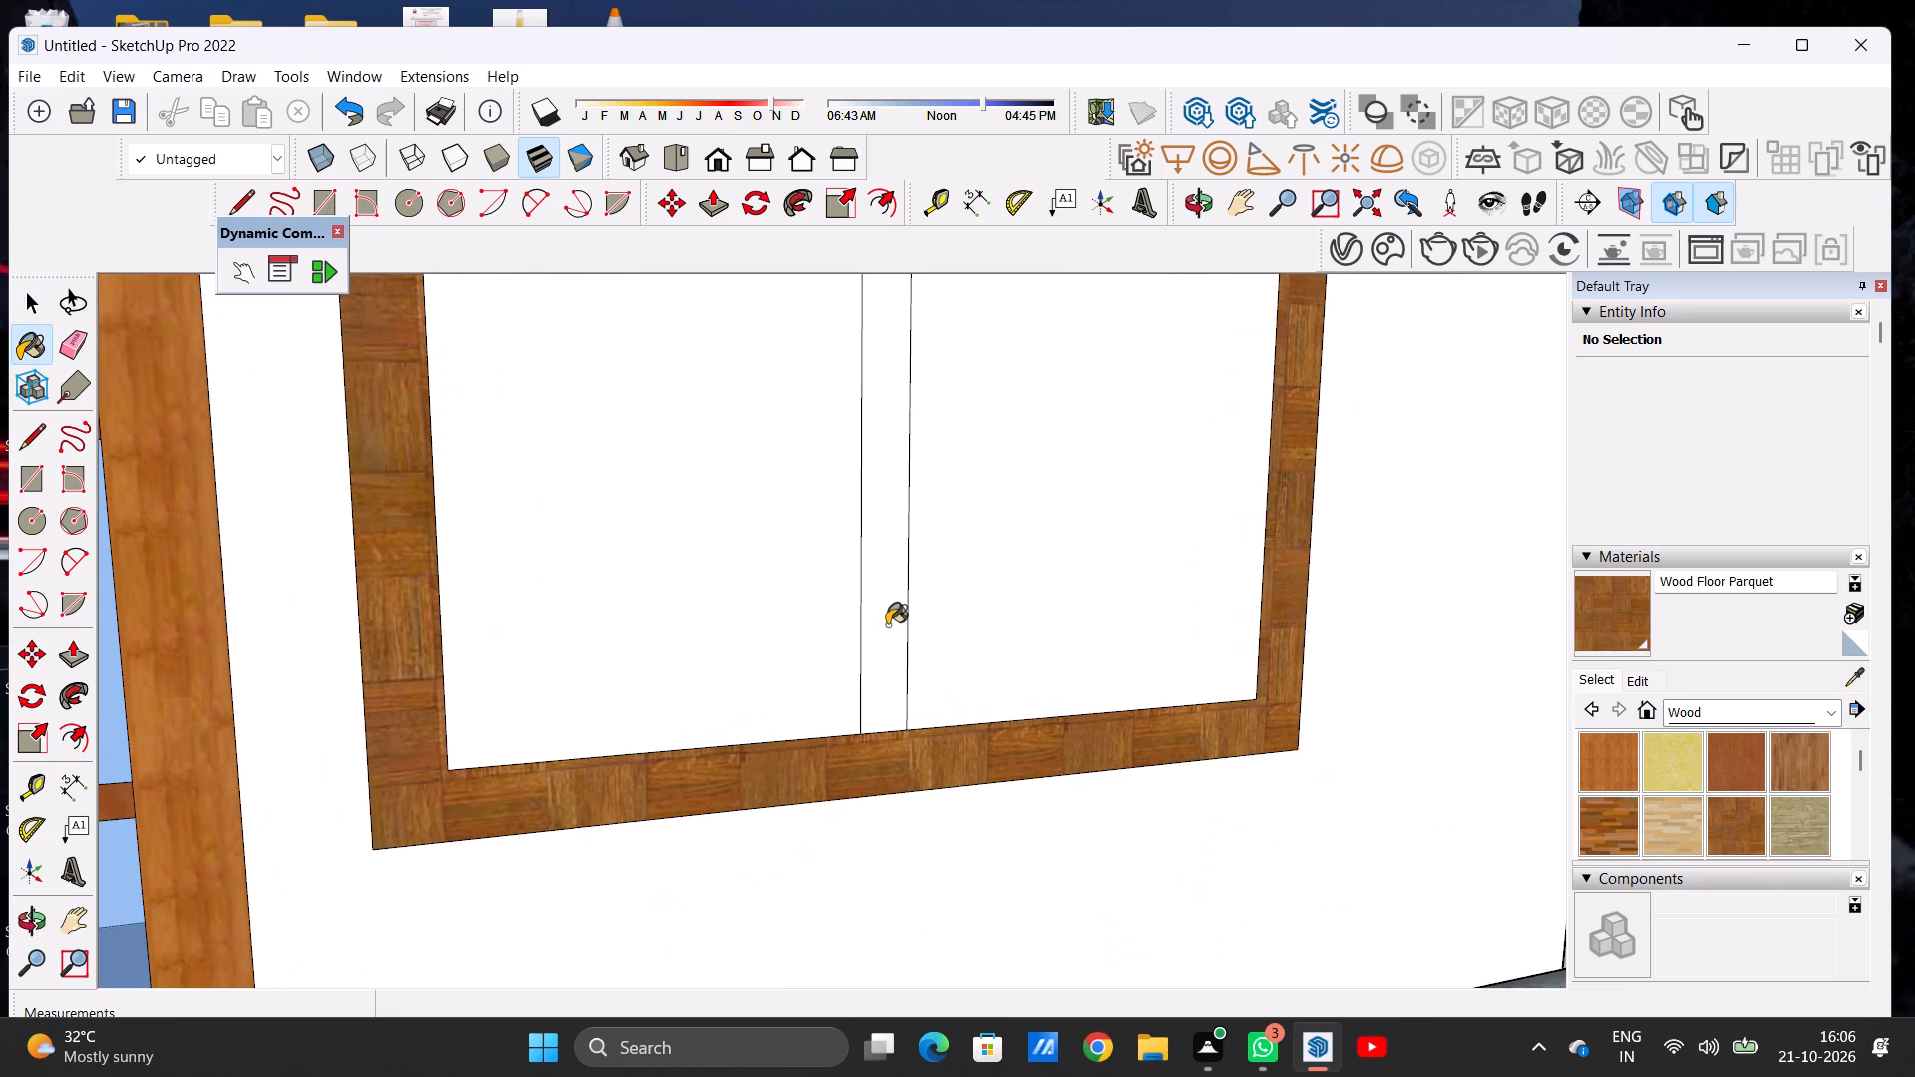
left_click(887, 625)
Paint both panes of the window beside the upper balcony door with Translucent Glass Gray from Glass and Mirrors.
scroll(766, 750, "down", 14)
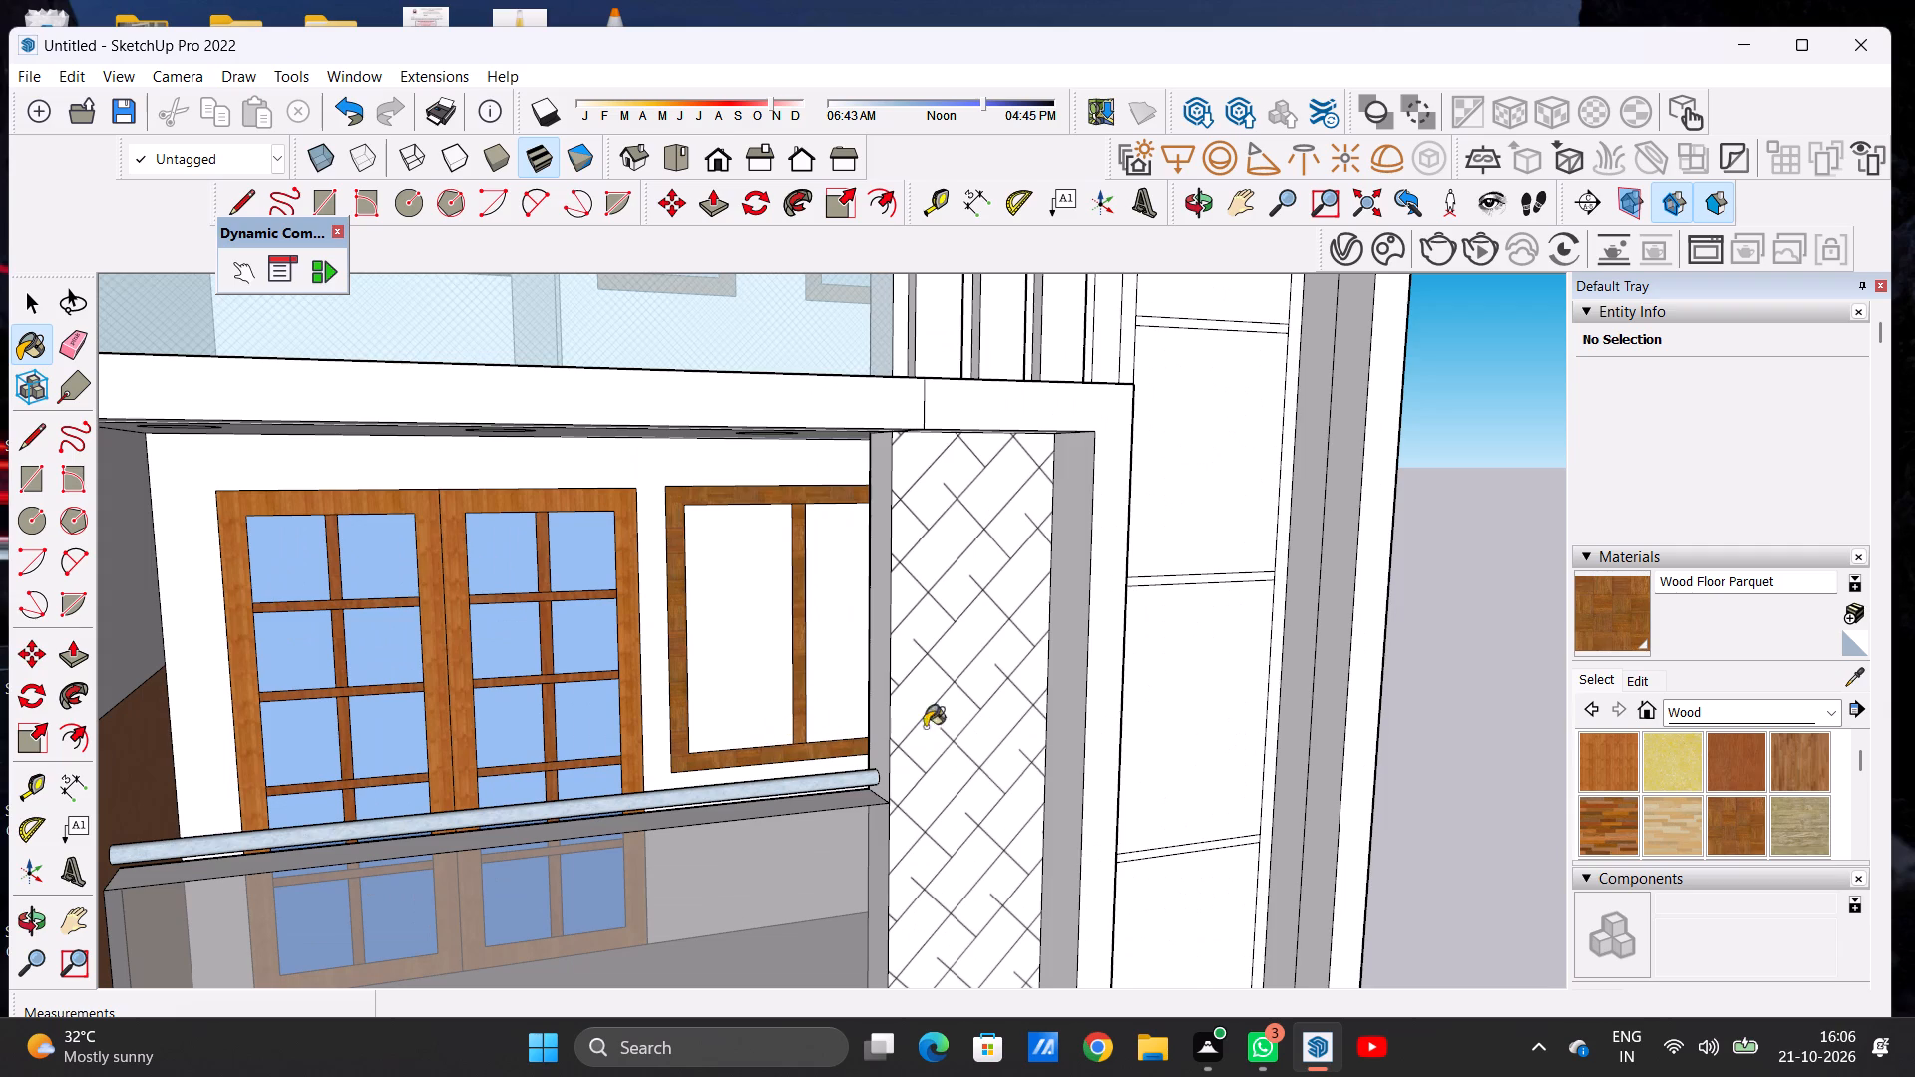
left_click(1679, 713)
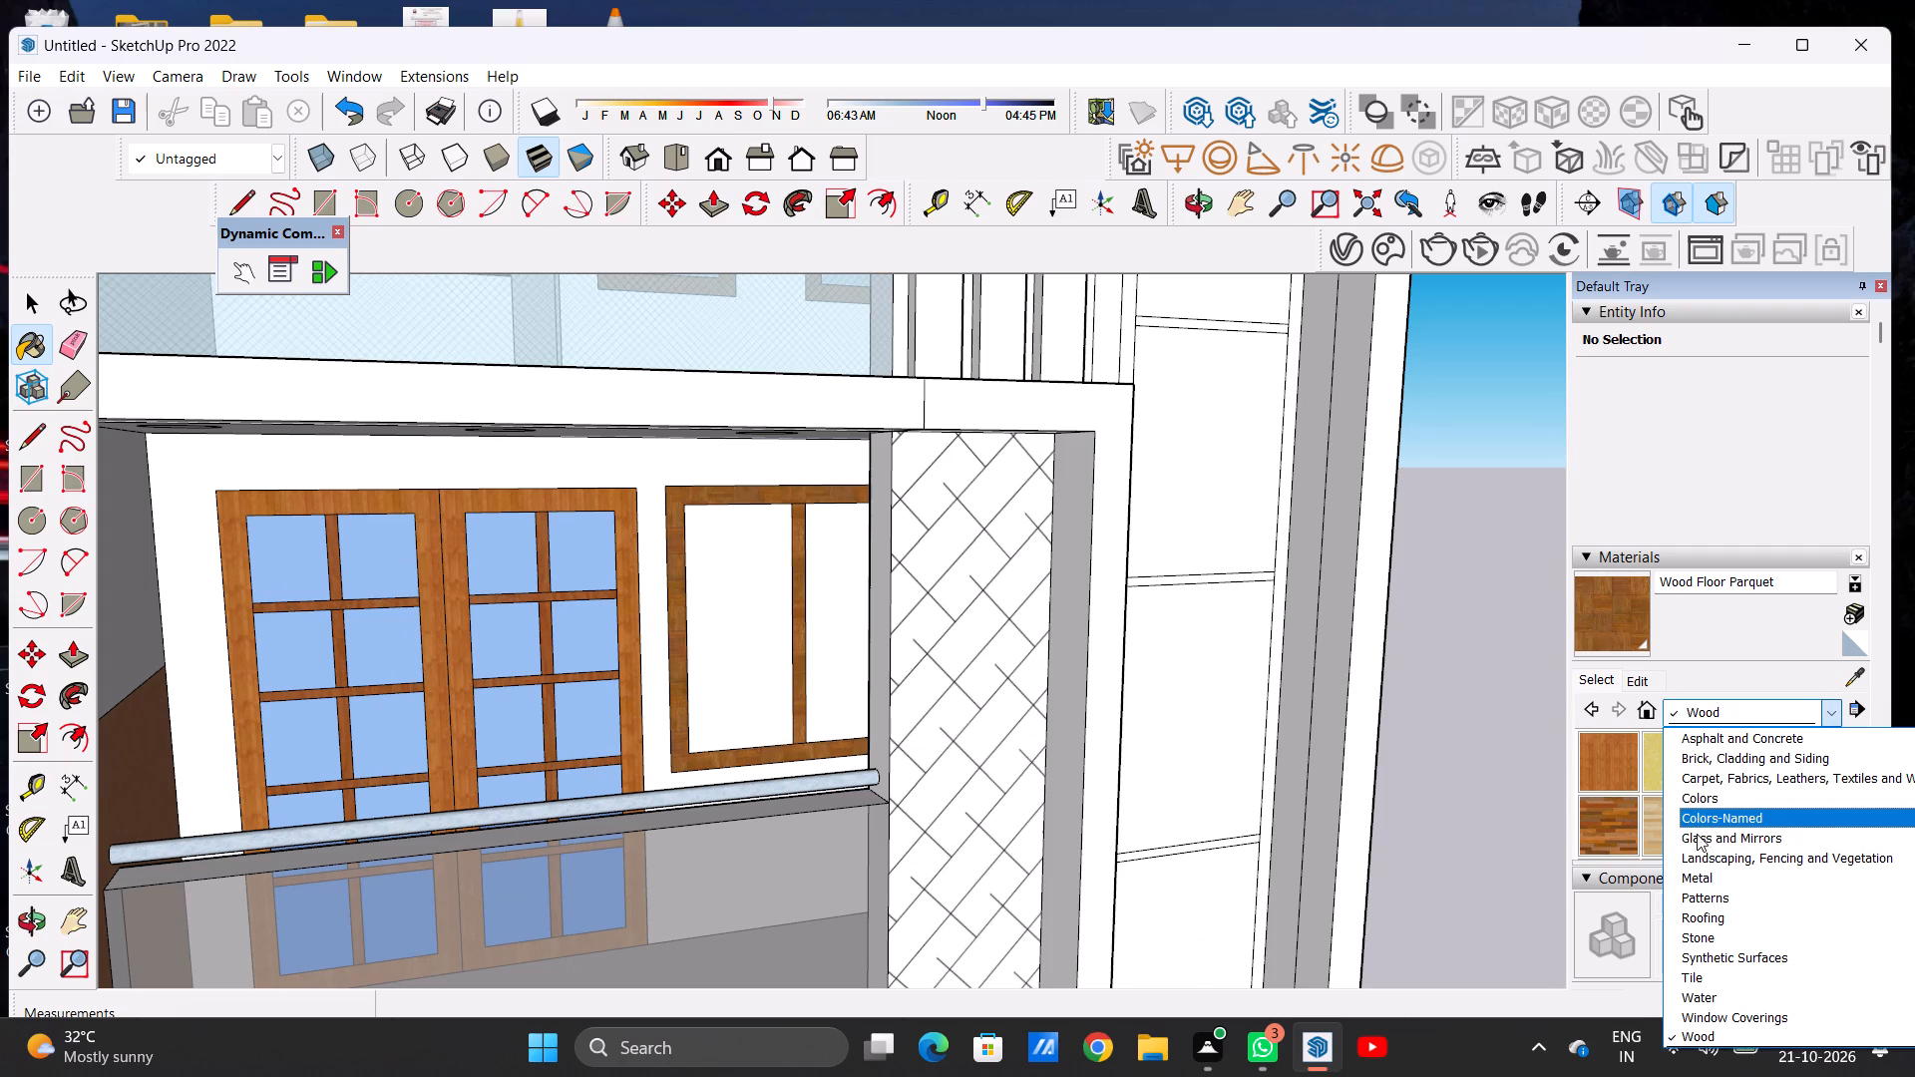
left_click(1705, 831)
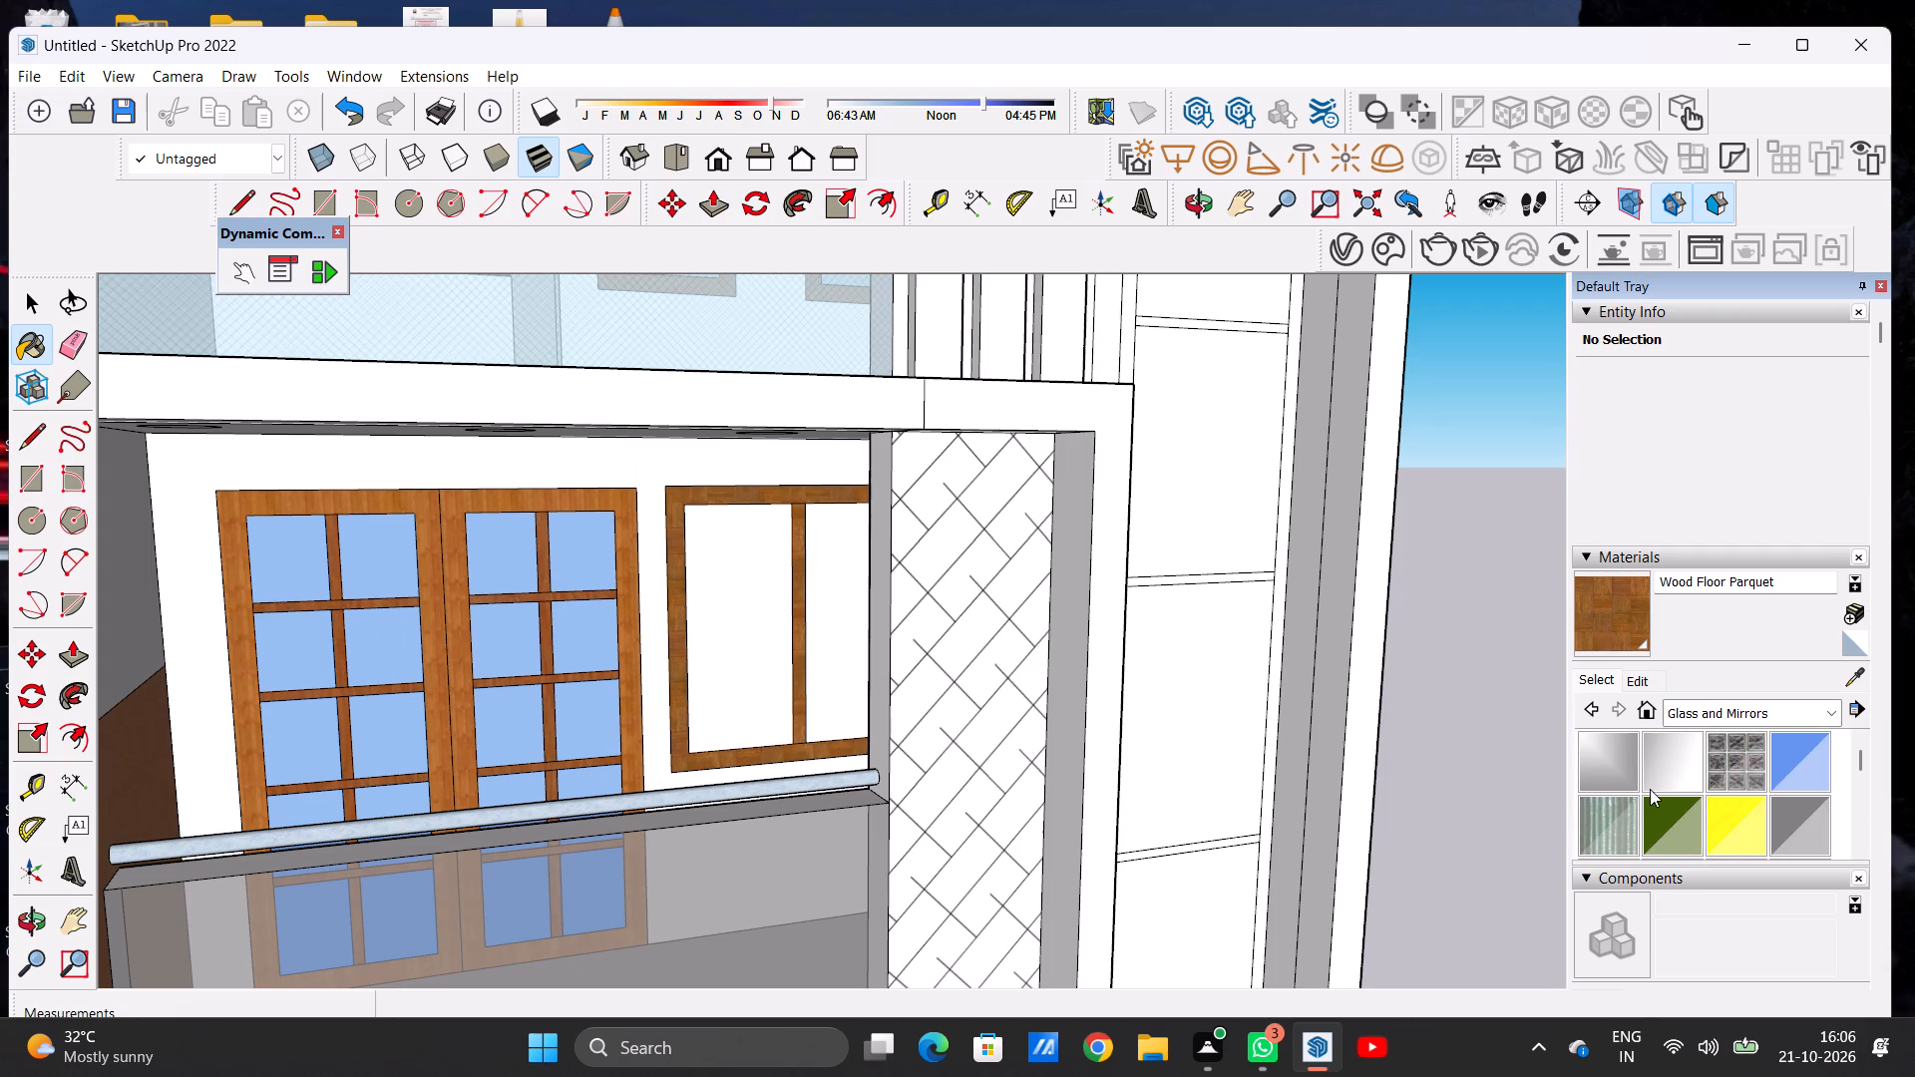
left_click(1800, 823)
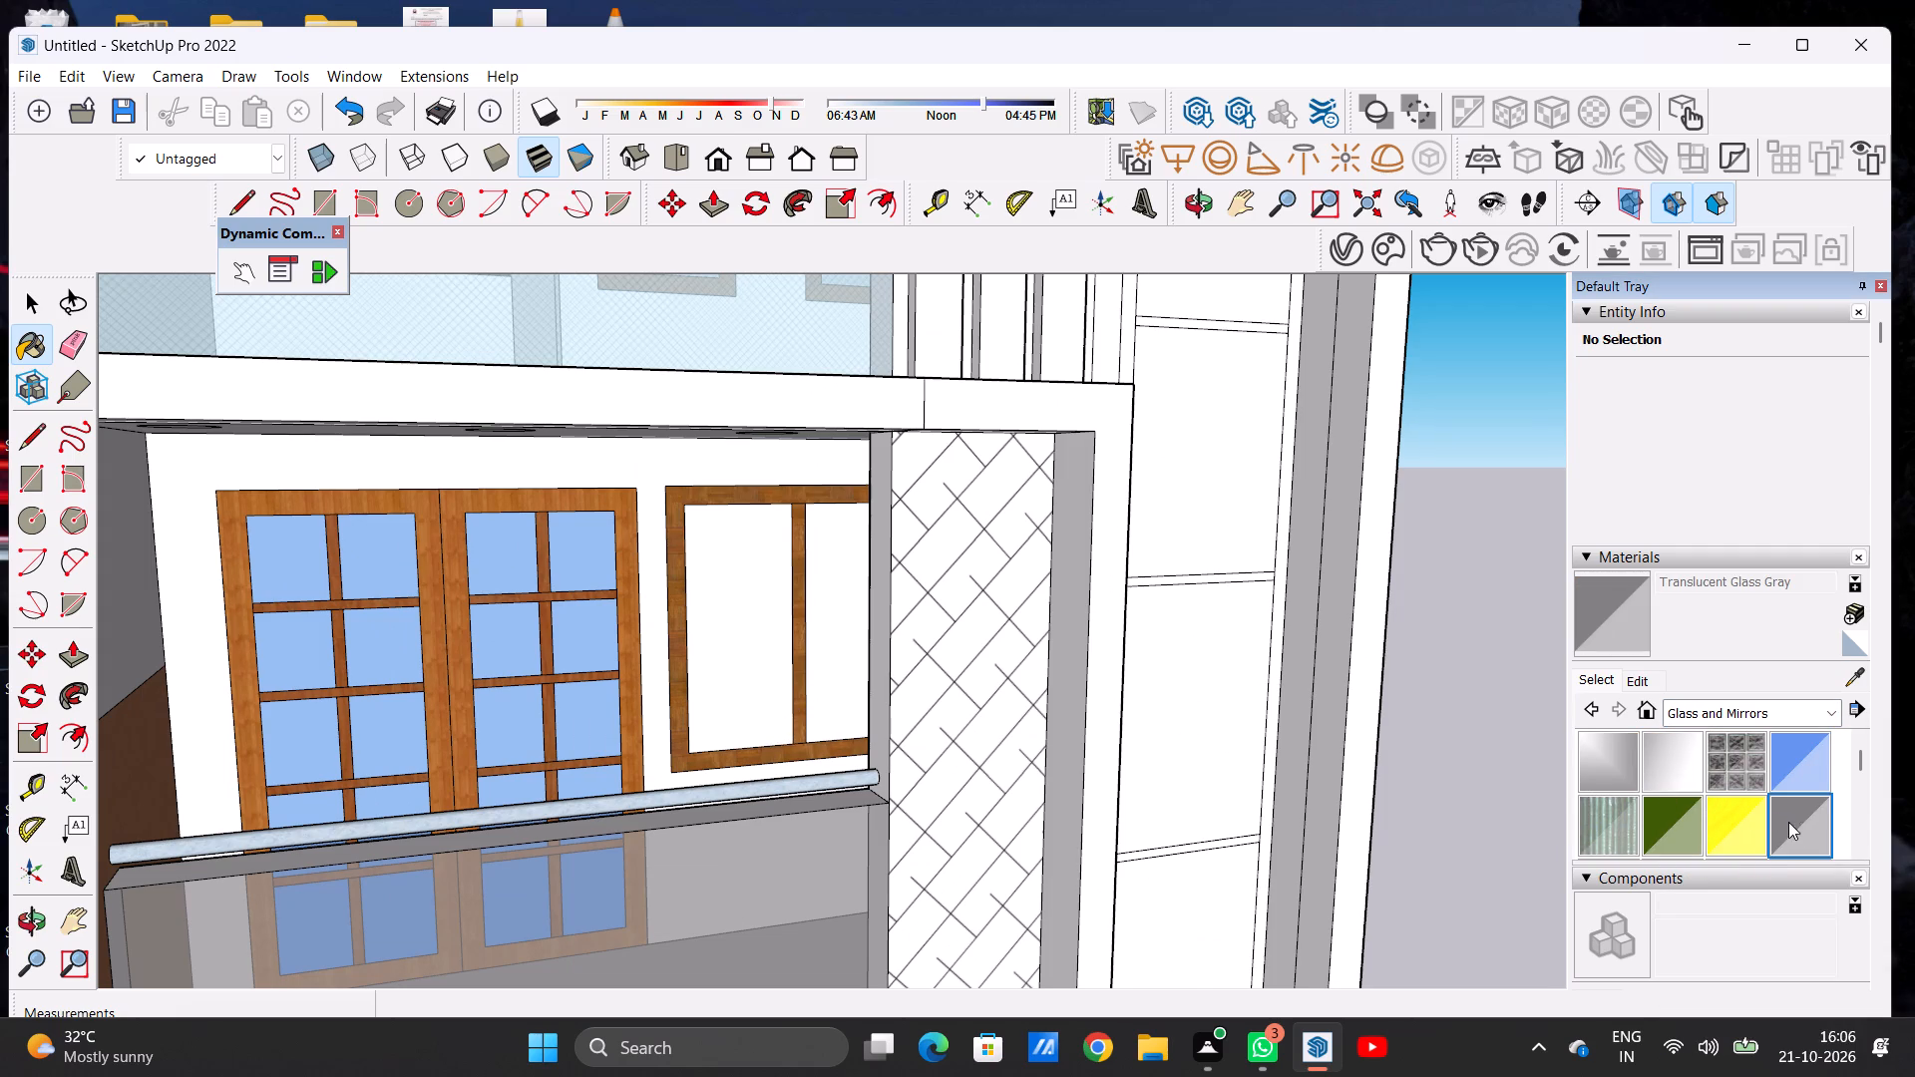
scroll(778, 623, "up", 5)
left_click(738, 619)
left_click(909, 617)
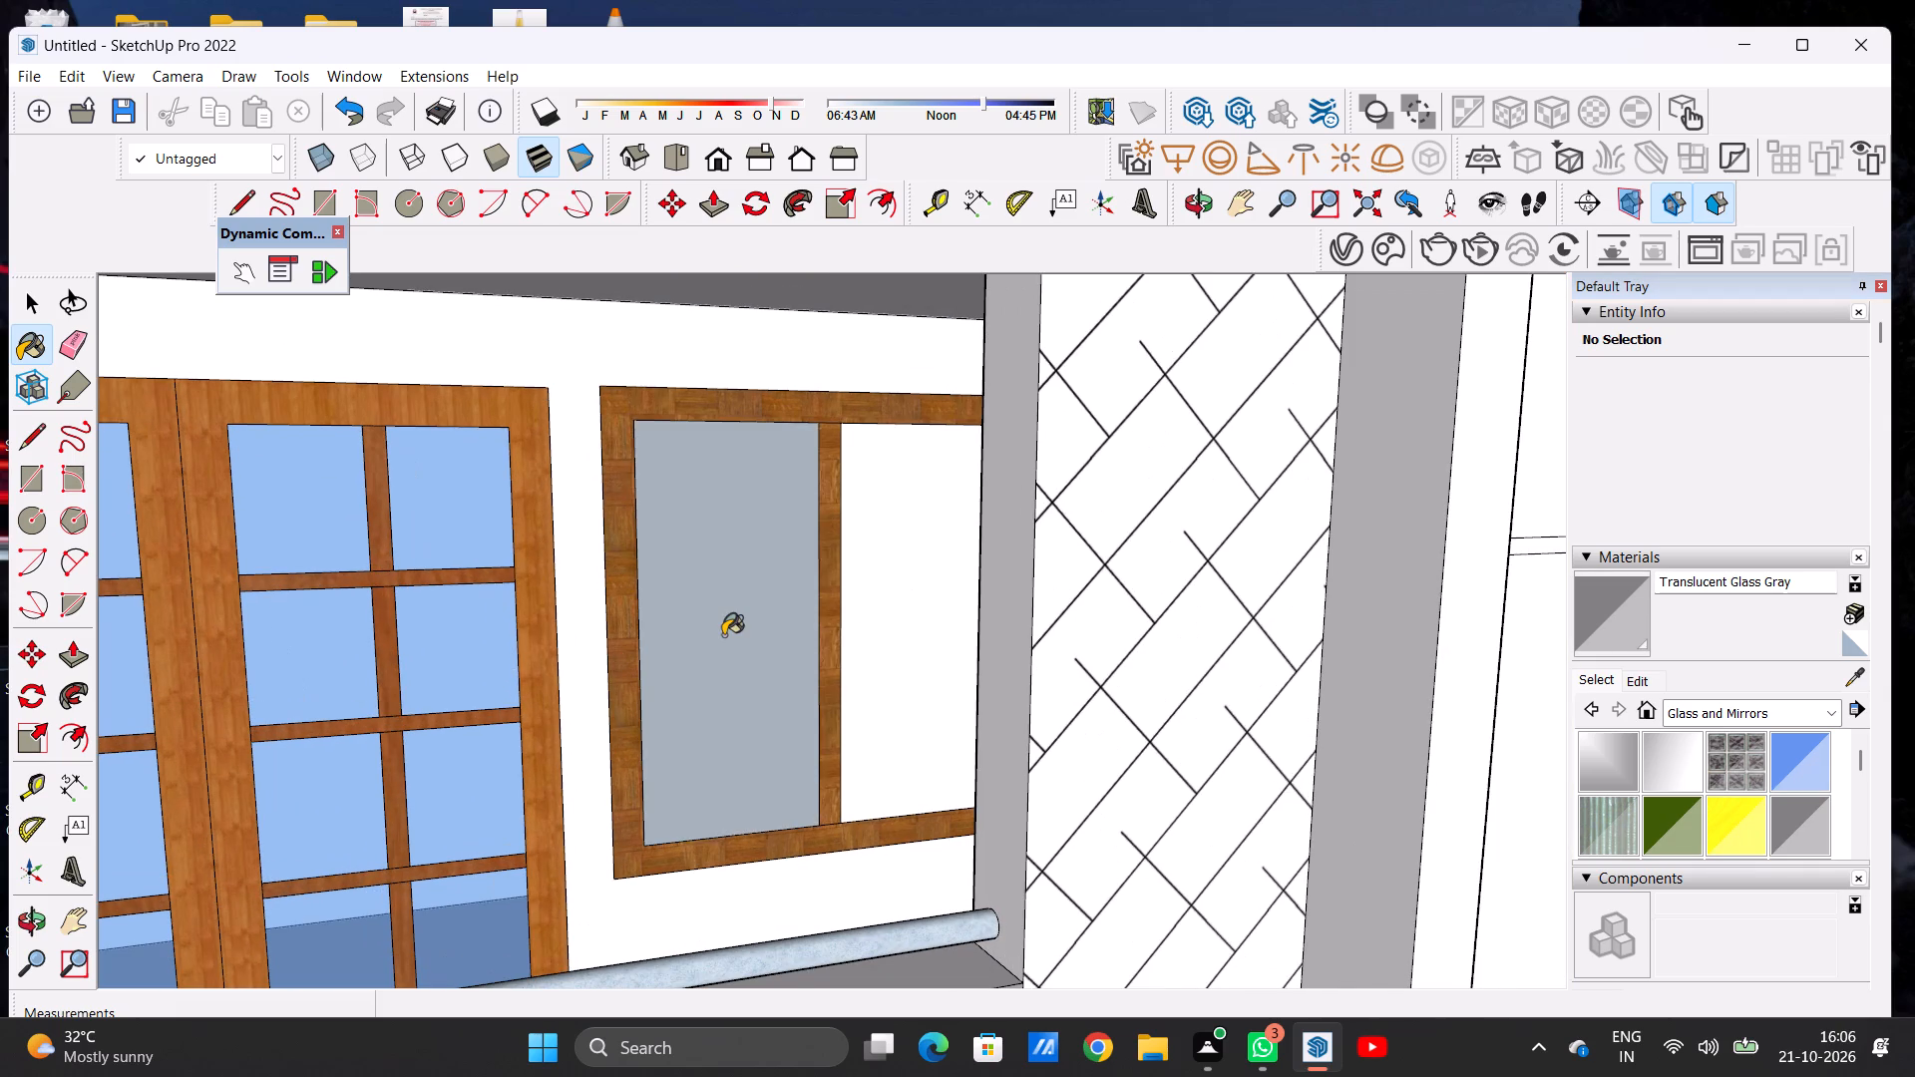
Examine the whole front elevation and the unpainted door and window on the lower balcony.
scroll(698, 649, "down", 19)
middle_click_drag(728, 756, 630, 705)
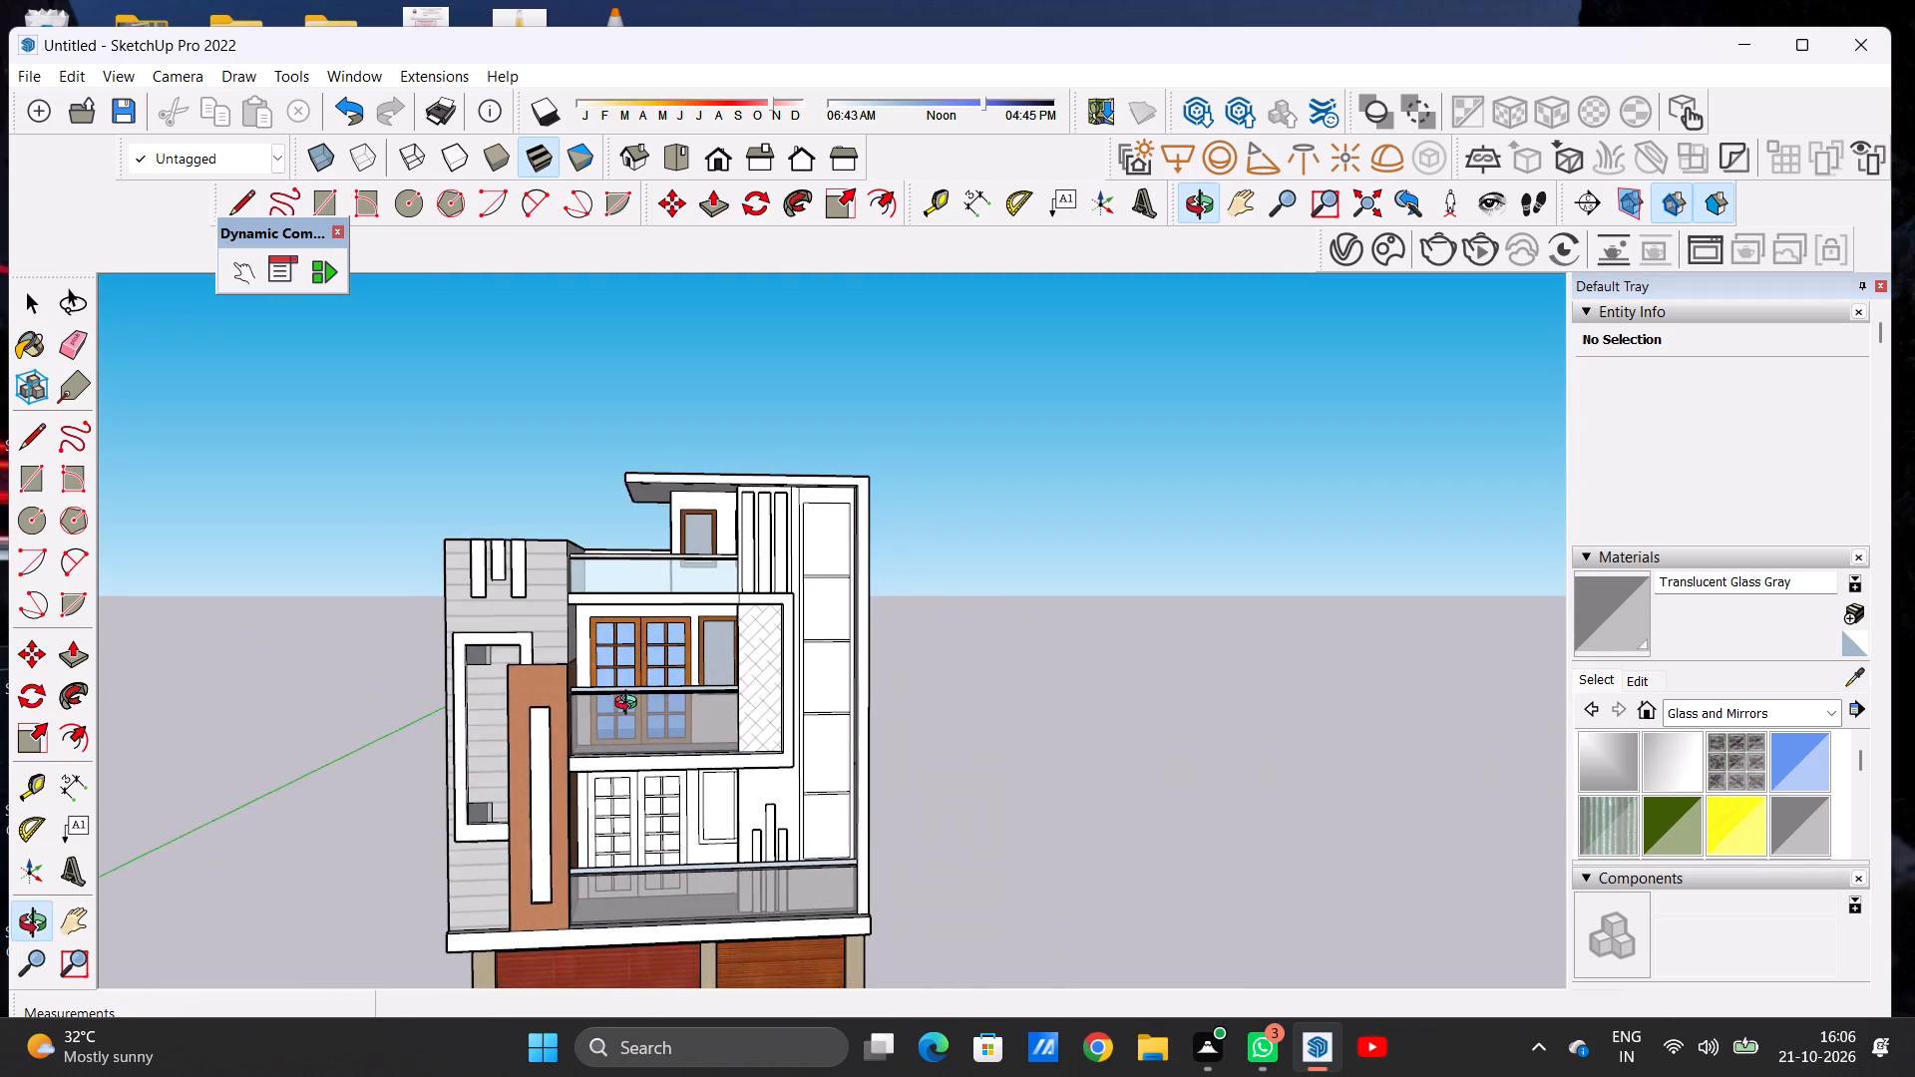
middle_click_drag(630, 705, 612, 746)
scroll(778, 673, "down", 6)
scroll(747, 761, "up", 7)
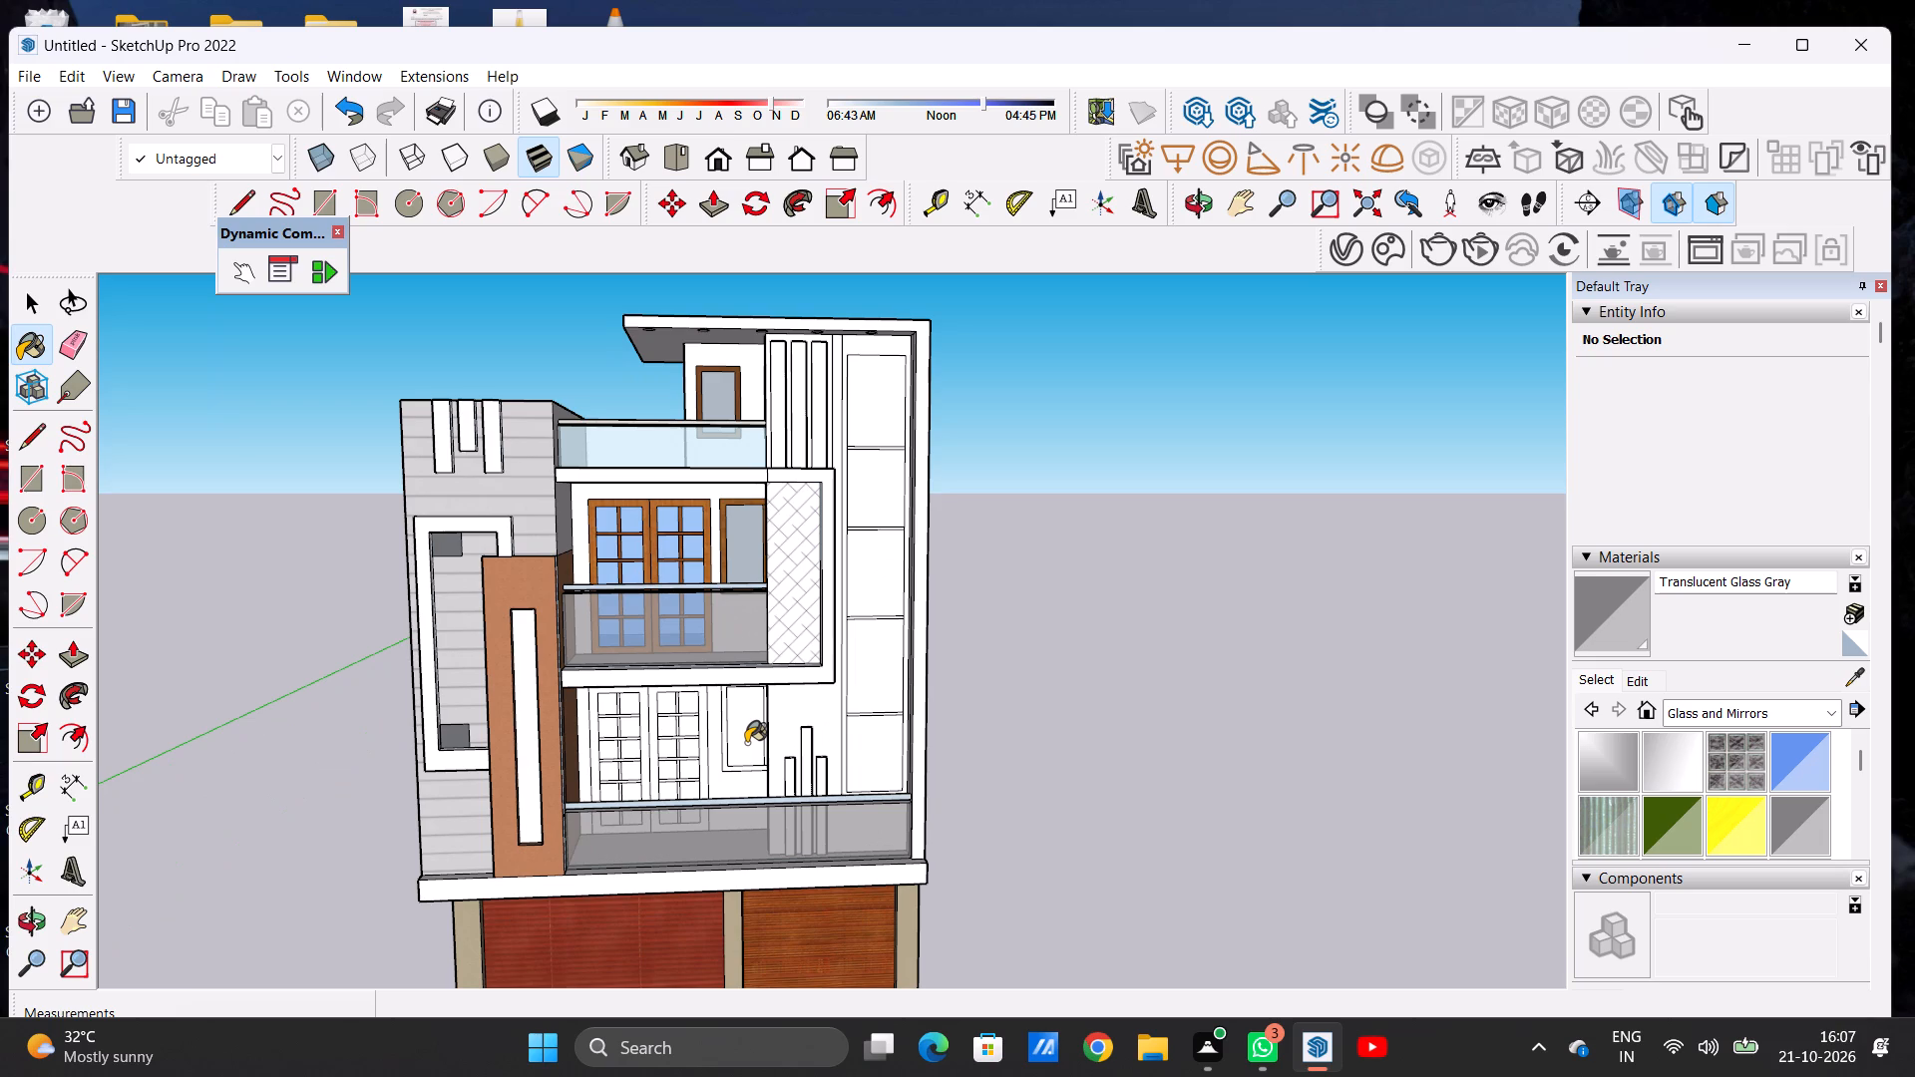
key("space")
scroll(738, 719, "down", 6)
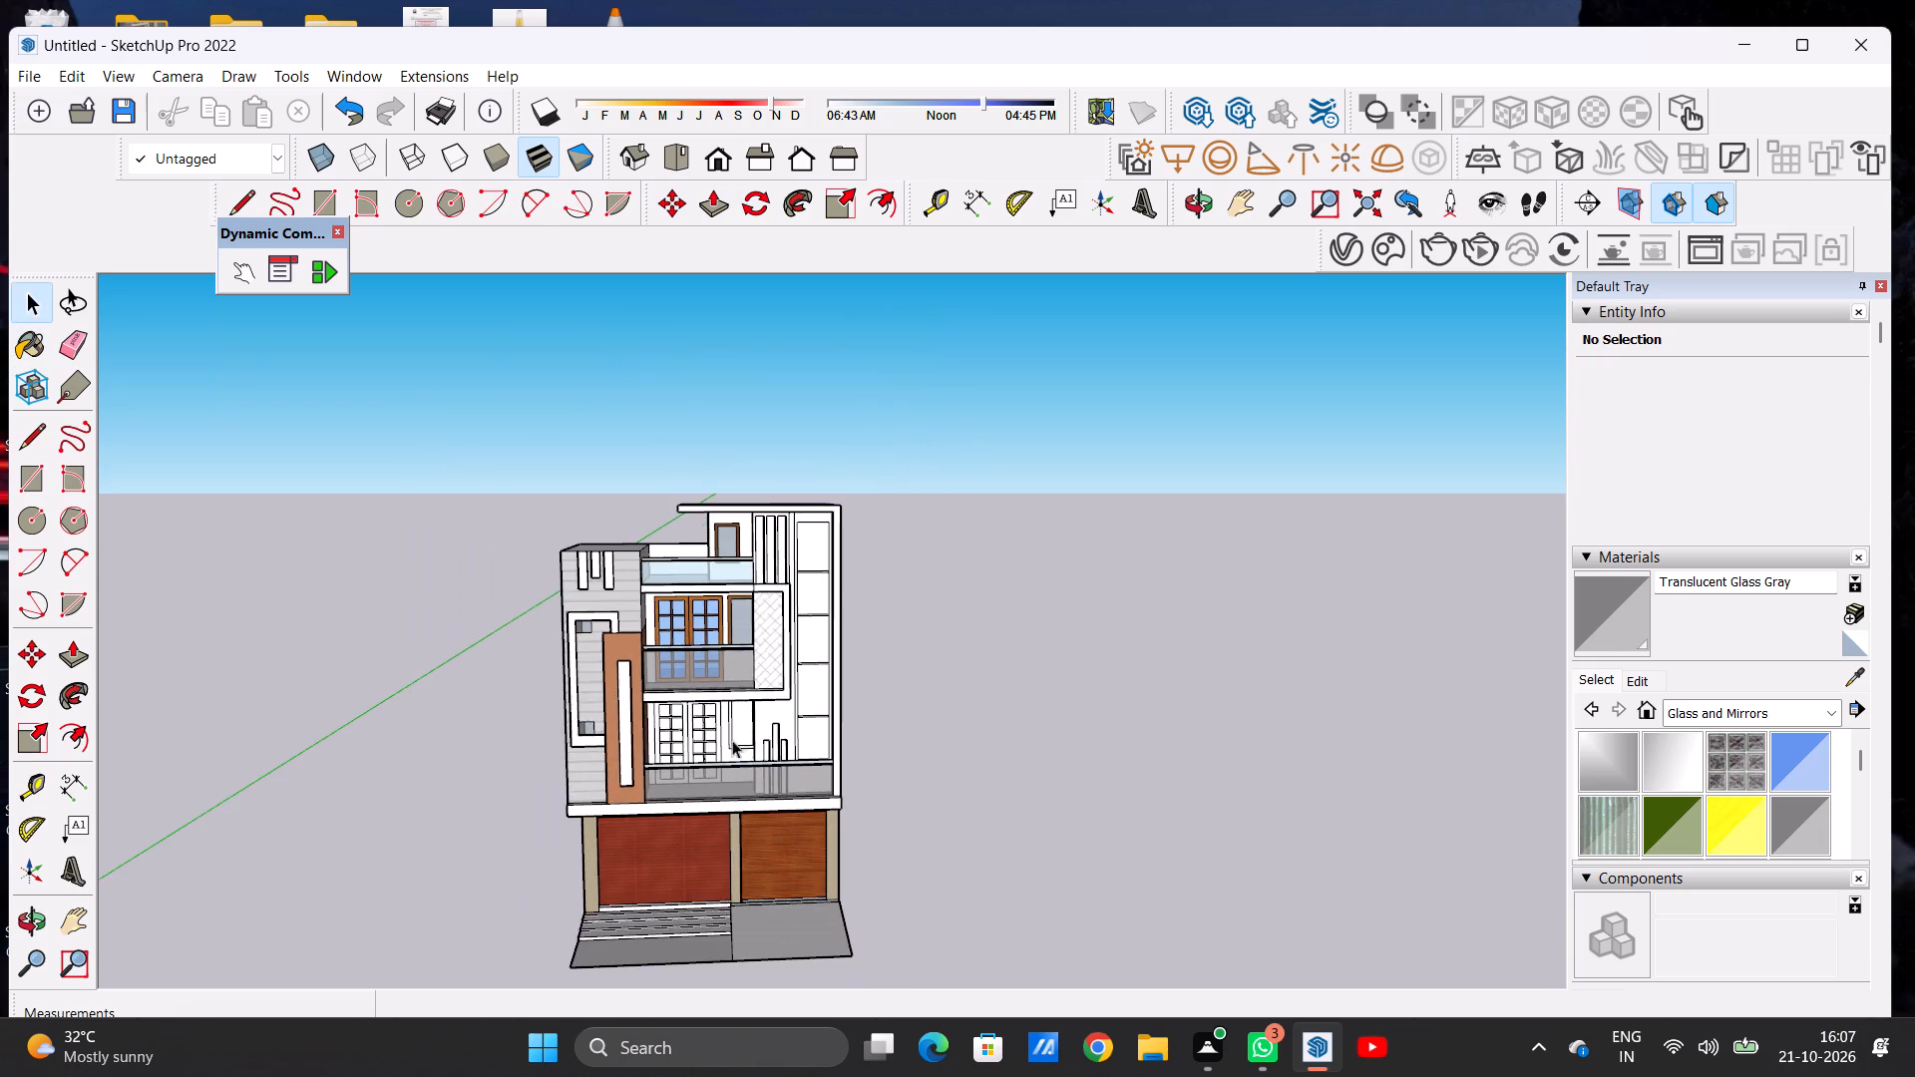
scroll(722, 763, "up", 15)
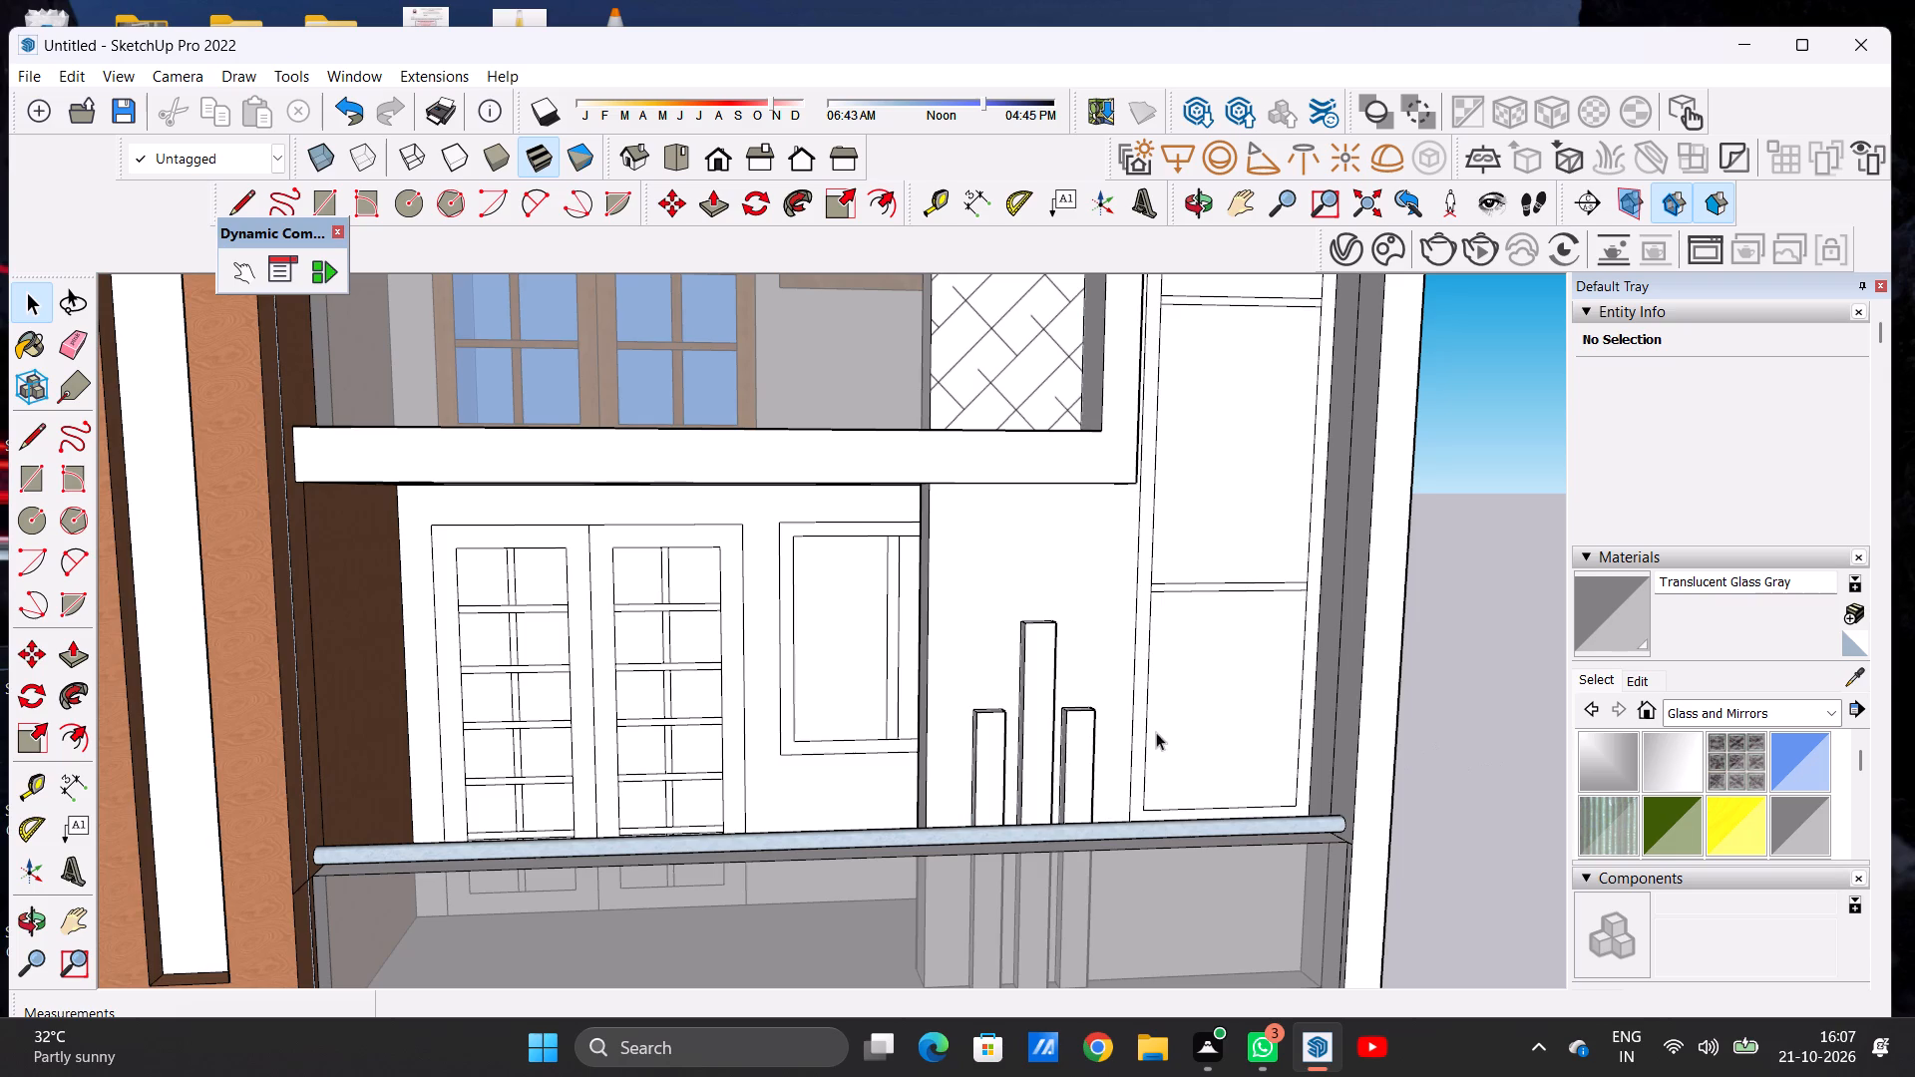
scroll(909, 704, "down", 8)
scroll(909, 704, "up", 1)
scroll(909, 704, "down", 6)
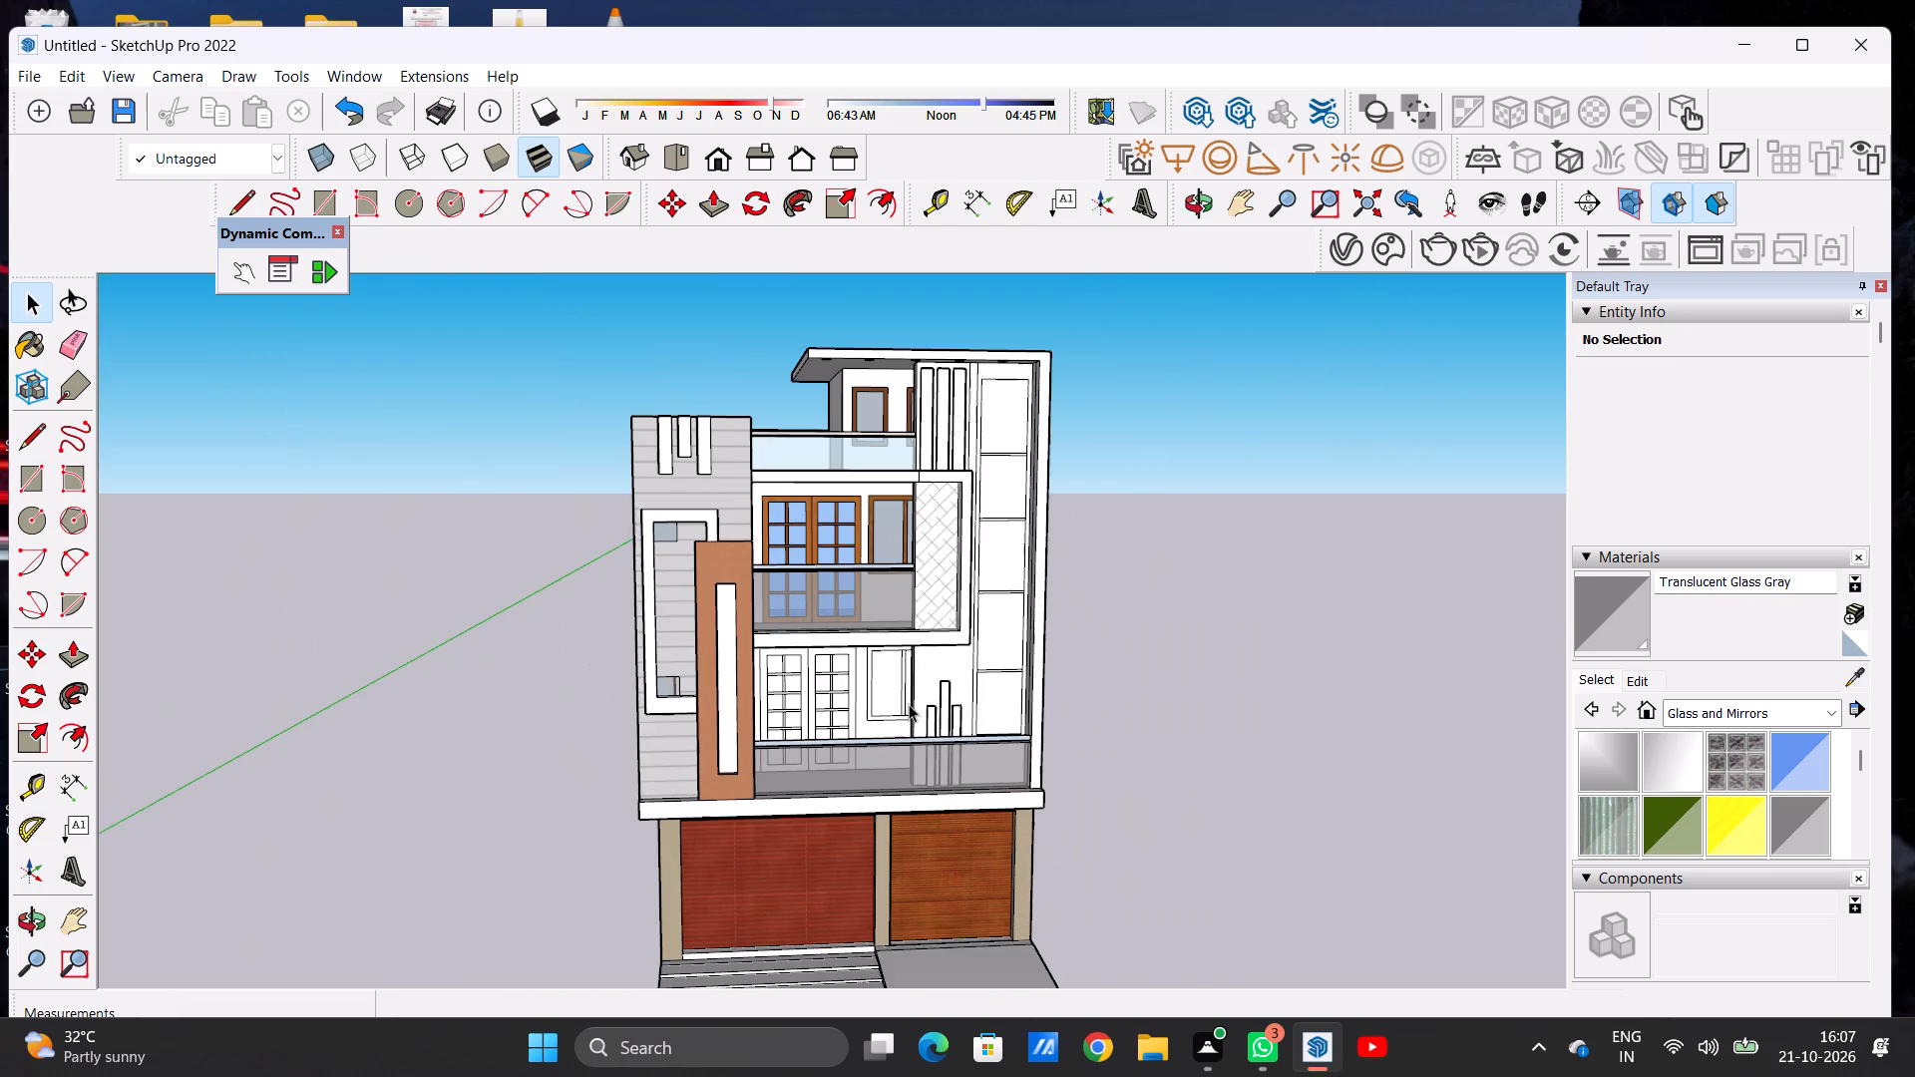
scroll(912, 657, "down", 6)
scroll(926, 717, "up", 5)
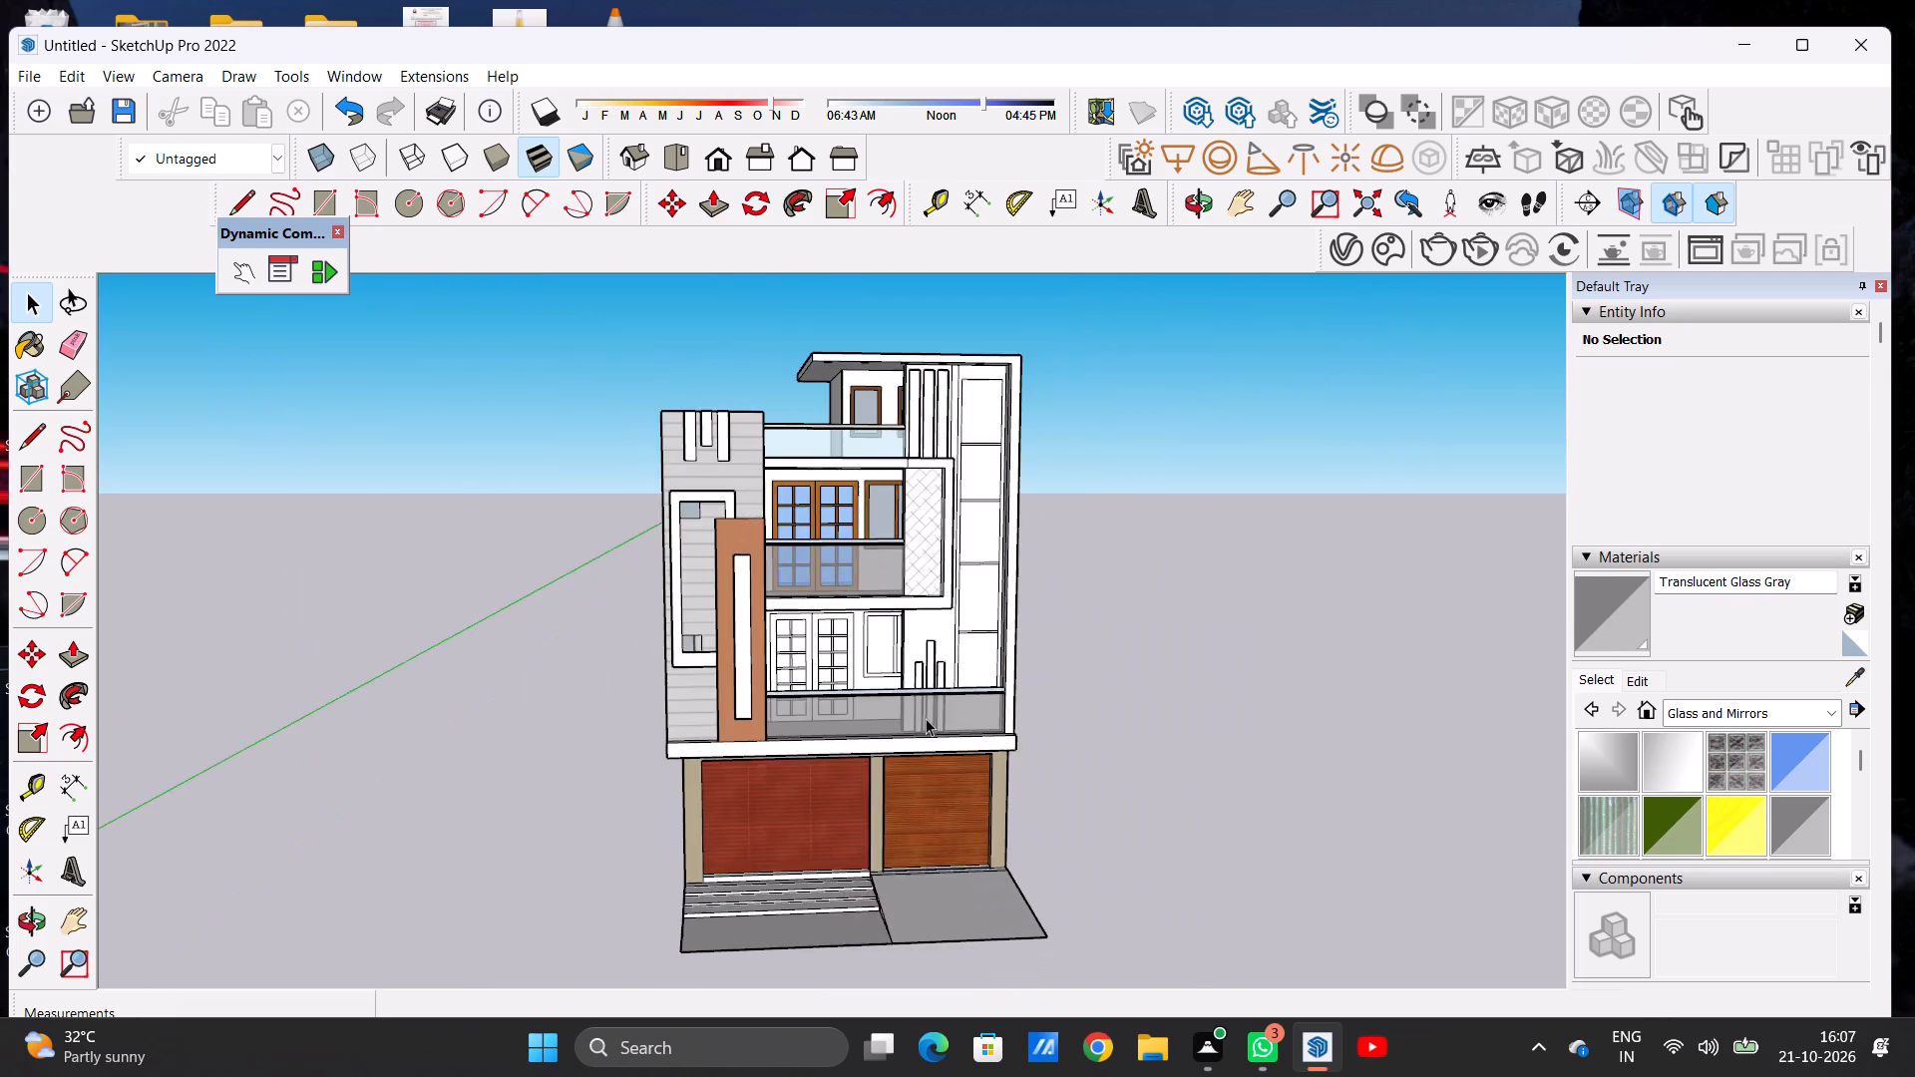
Paint the frames of both leaves of the lower balcony door with Wood Bamboo from Wood.
scroll(926, 718, "up", 5)
middle_click_drag(838, 679, 791, 650)
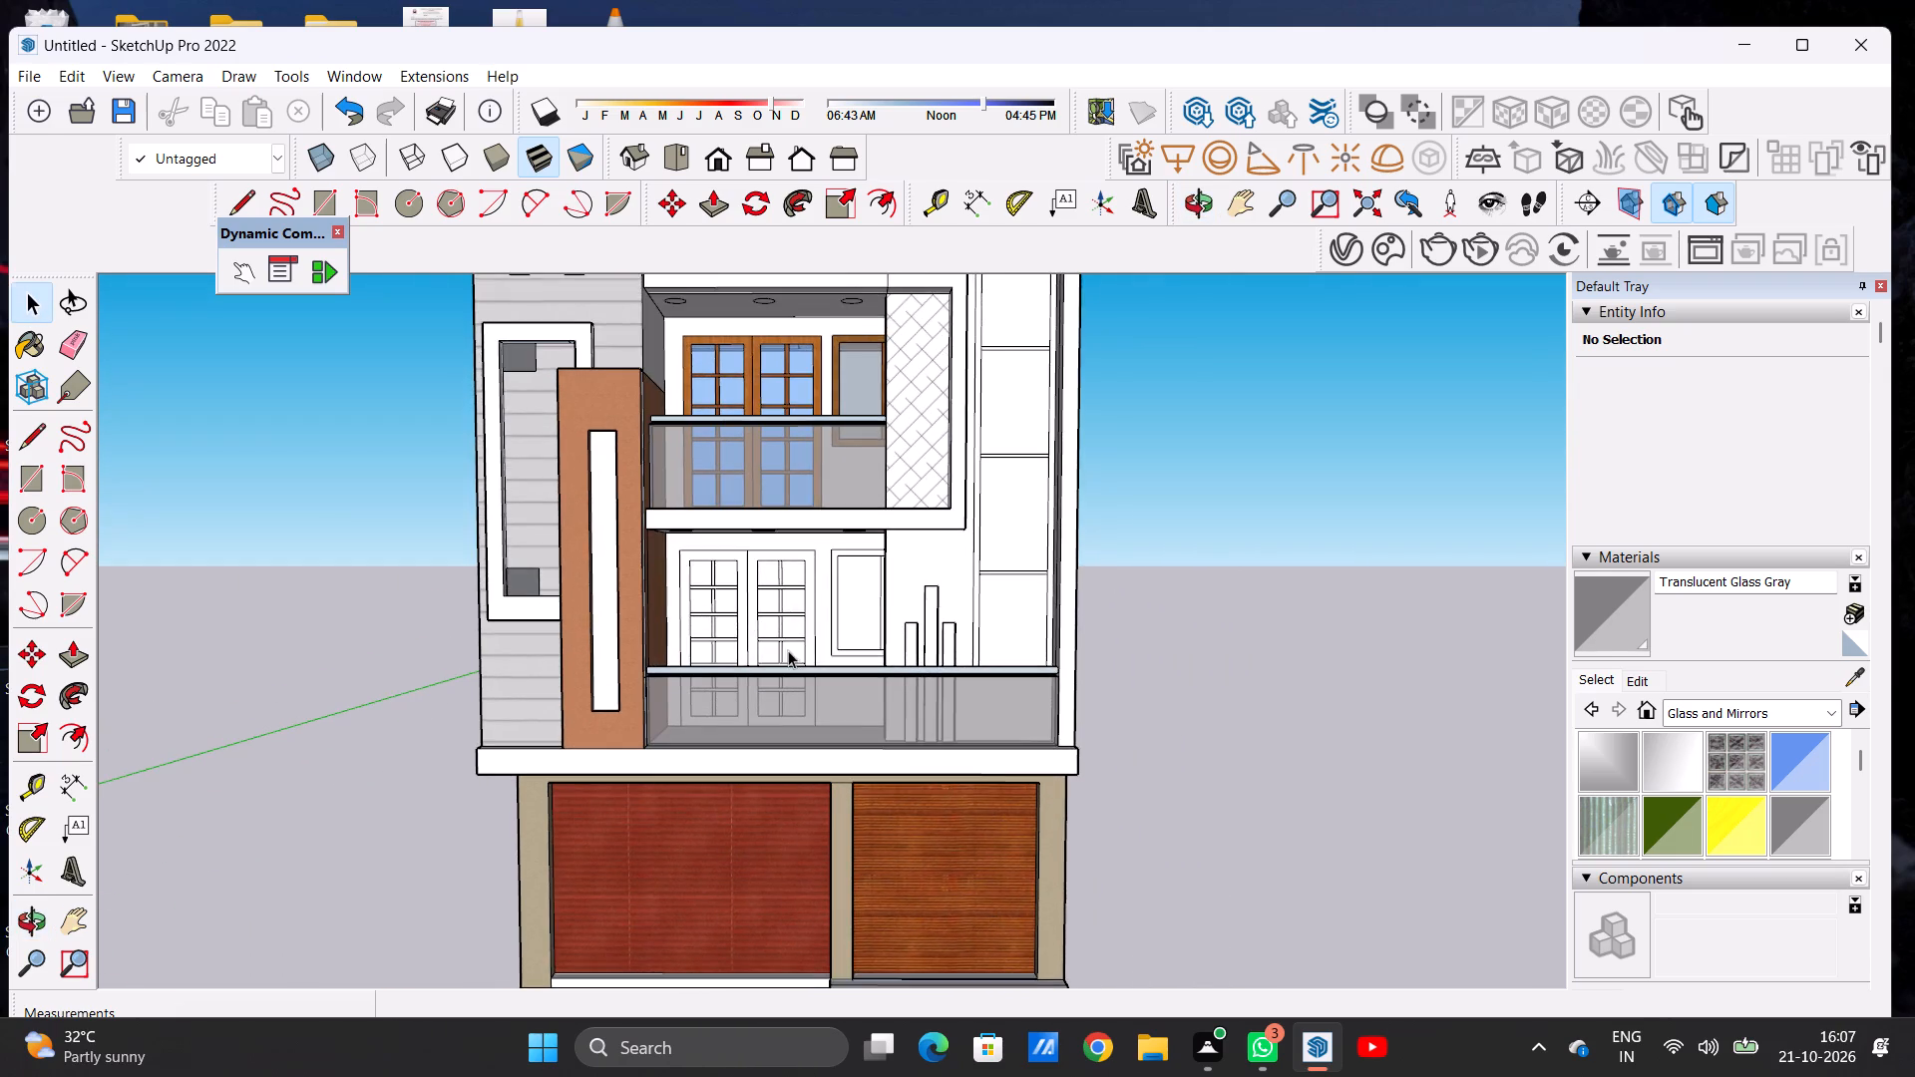
scroll(780, 605, "up", 7)
middle_click_drag(767, 650, 741, 623)
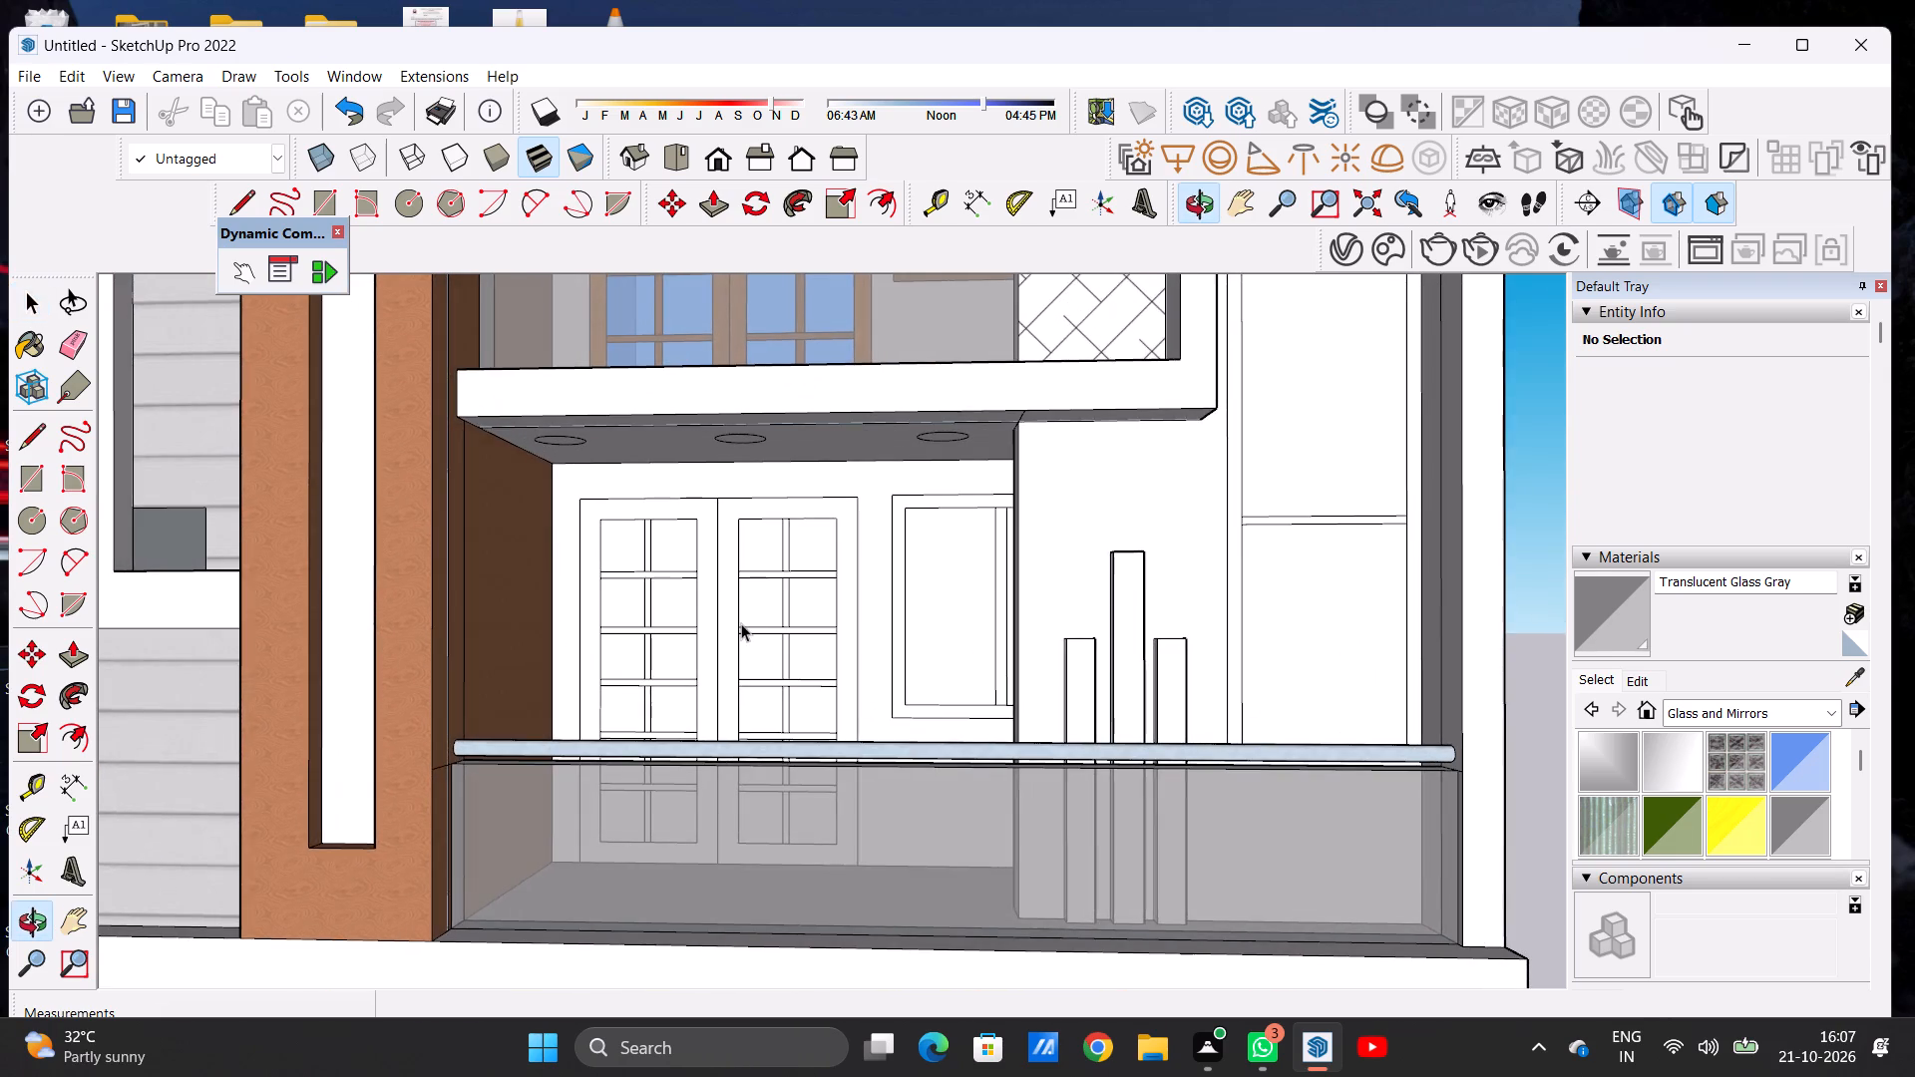
scroll(741, 623, "up", 3)
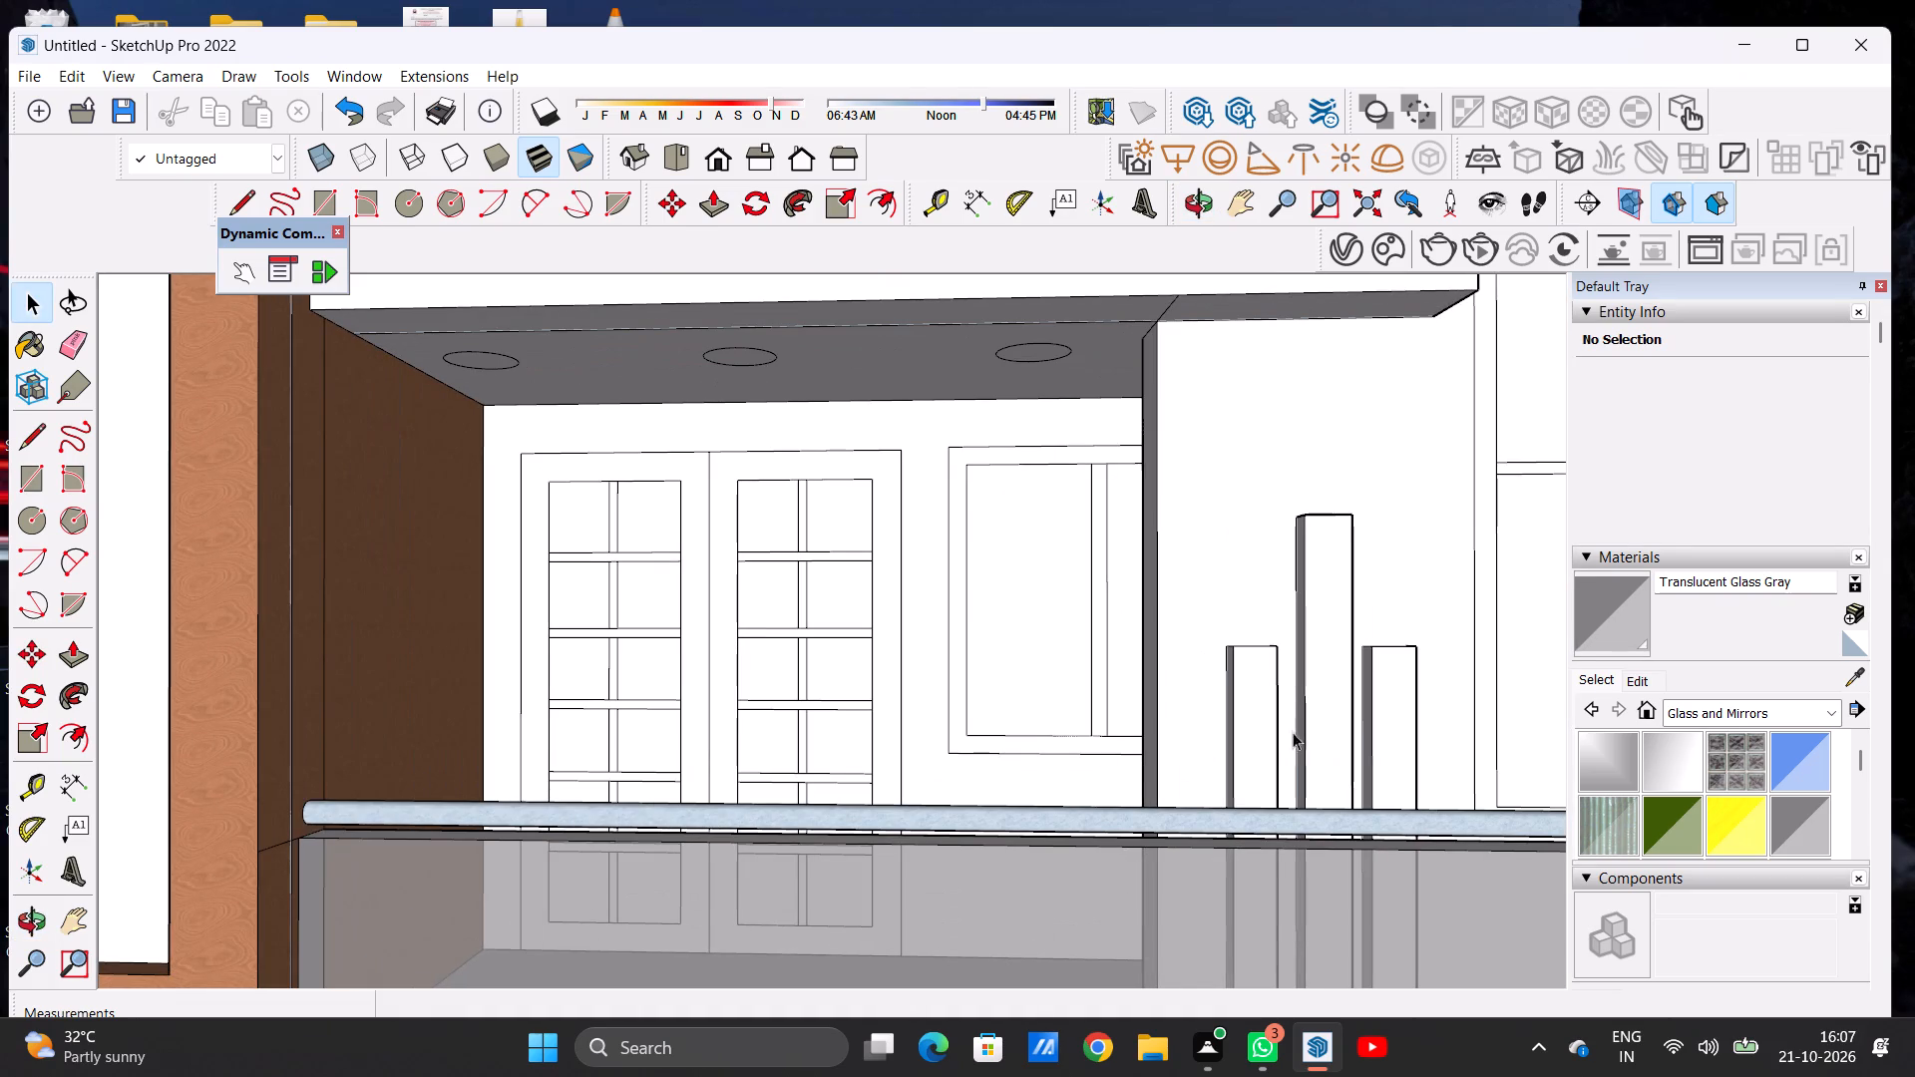
left_click(1695, 720)
left_click(1681, 1036)
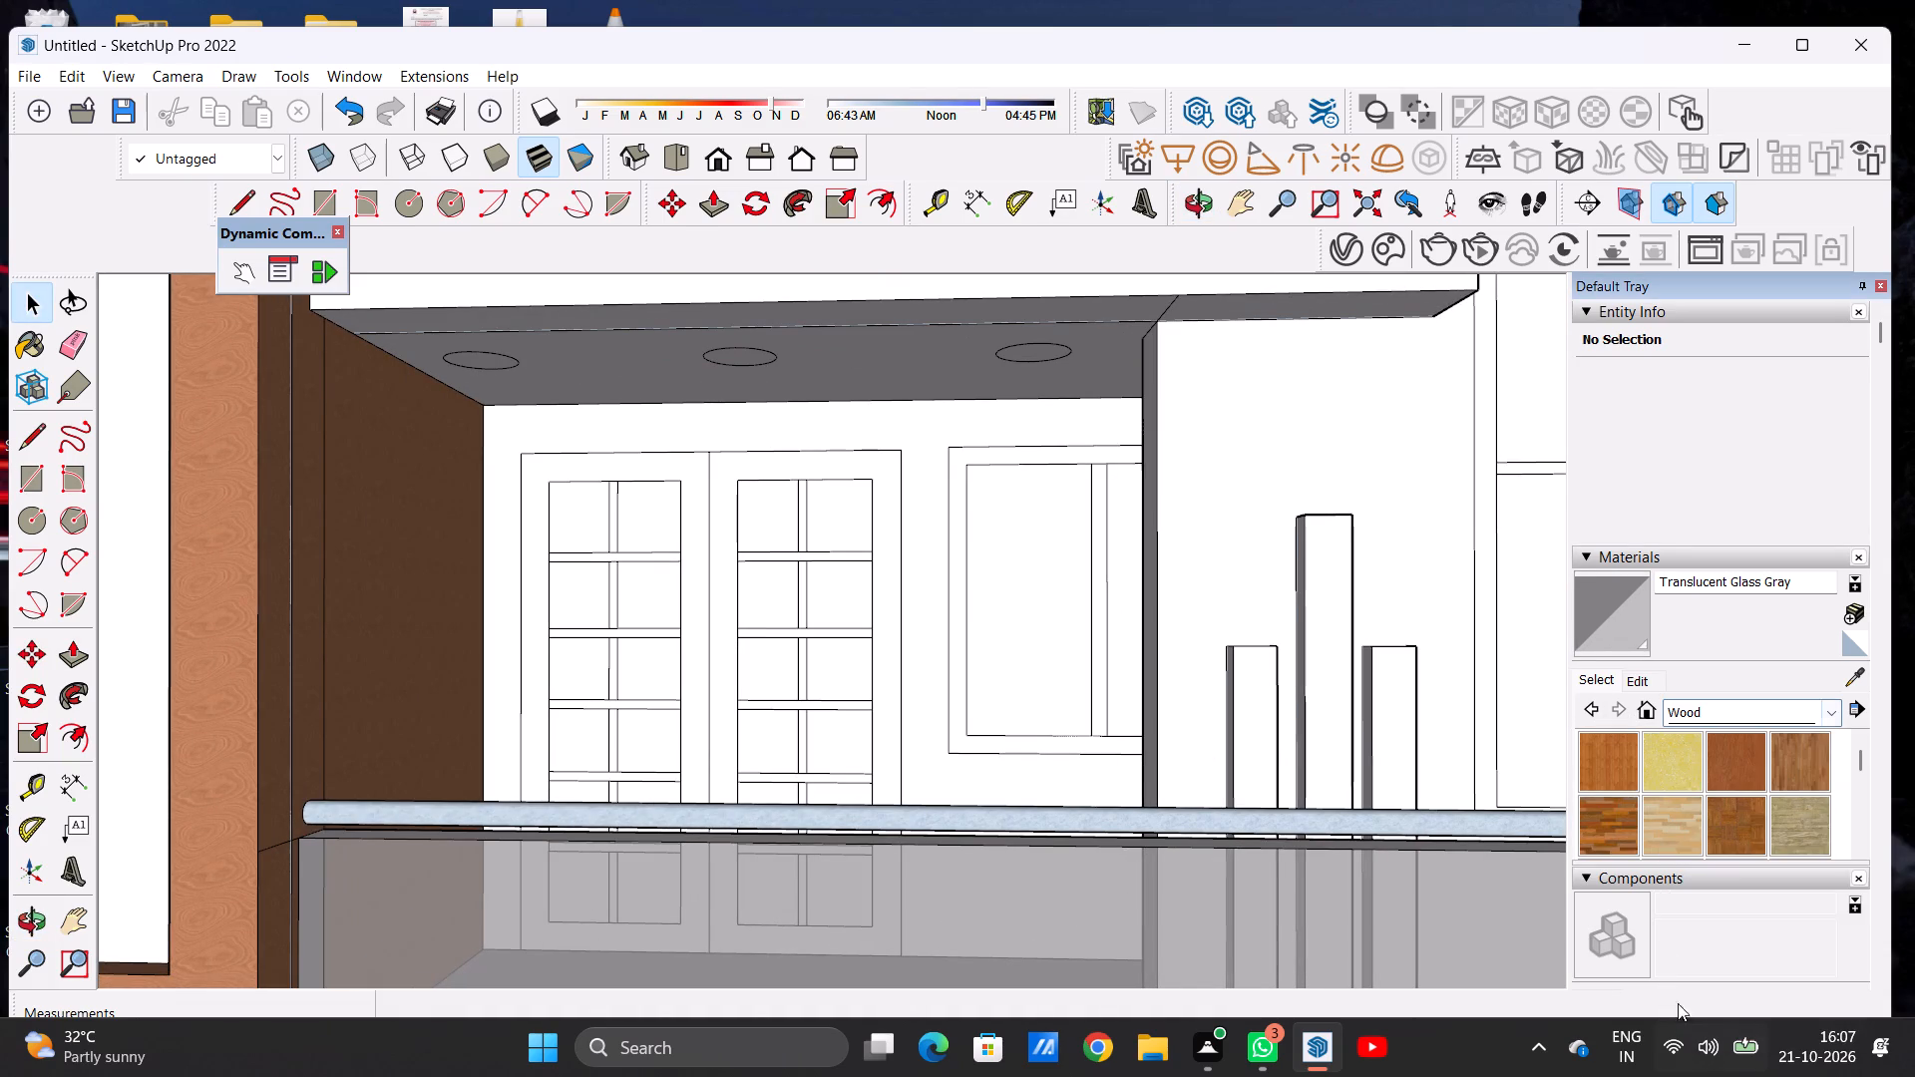
left_click(1601, 766)
scroll(728, 490, "up", 2)
scroll(722, 482, "down", 1)
scroll(722, 482, "up", 2)
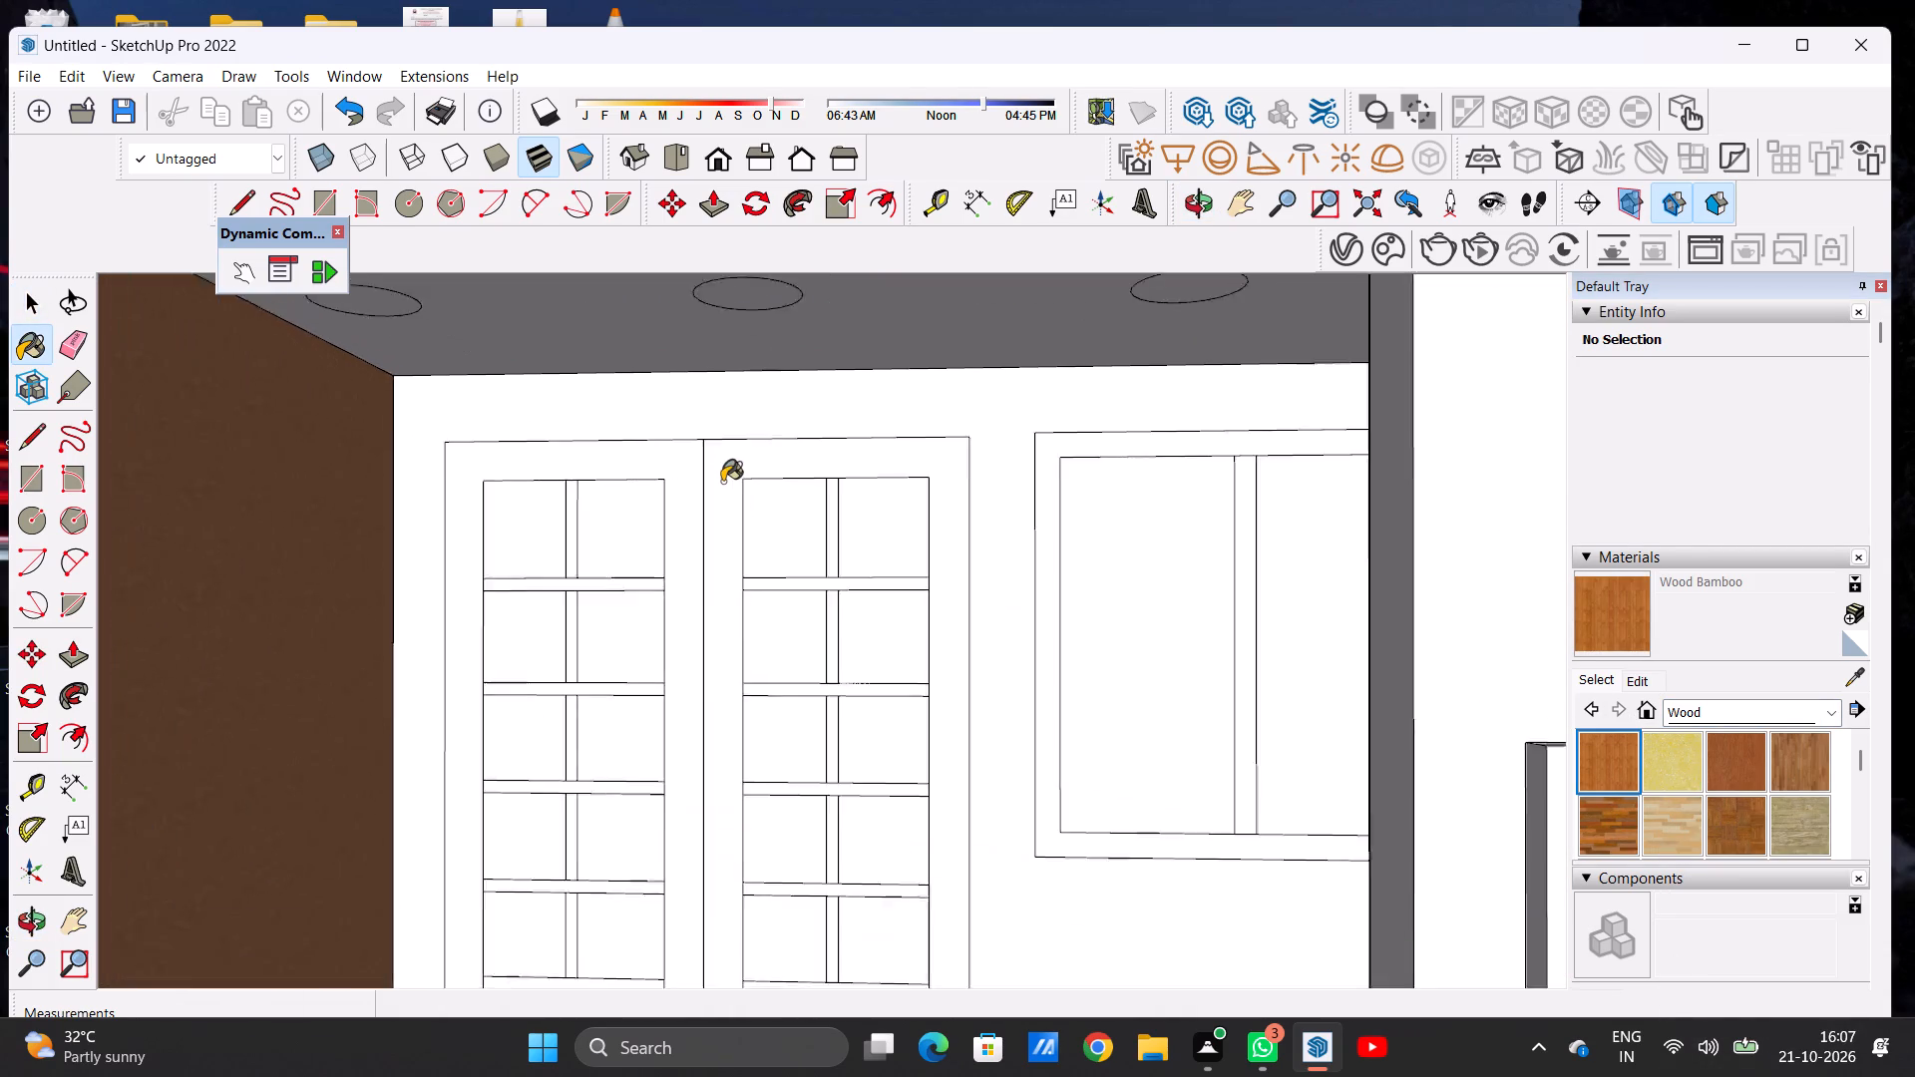
scroll(722, 482, "up", 2)
left_click(721, 480)
left_click(648, 456)
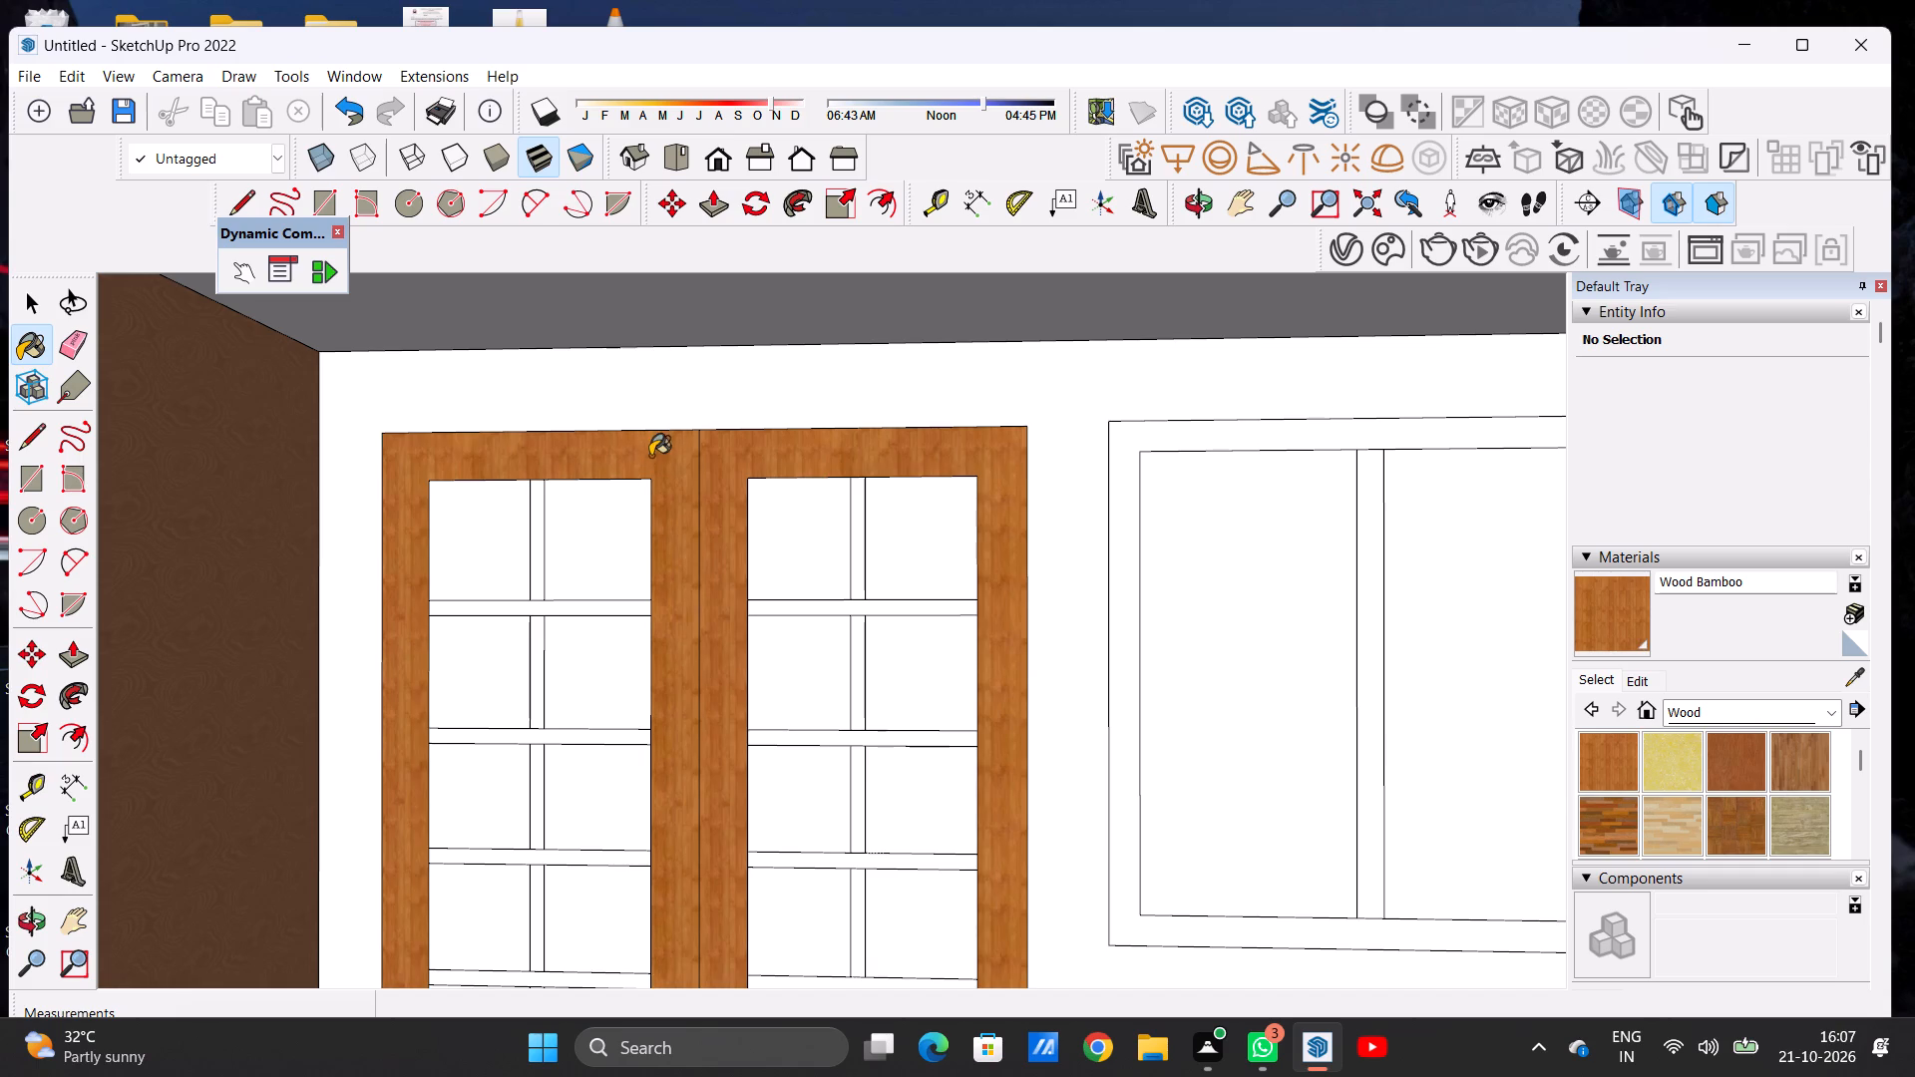
Paint the top horizontal glazing bar and the vertical bars above and below it with Wood Cherry Original in the door leaf farther from the window.
scroll(757, 524, "down", 6)
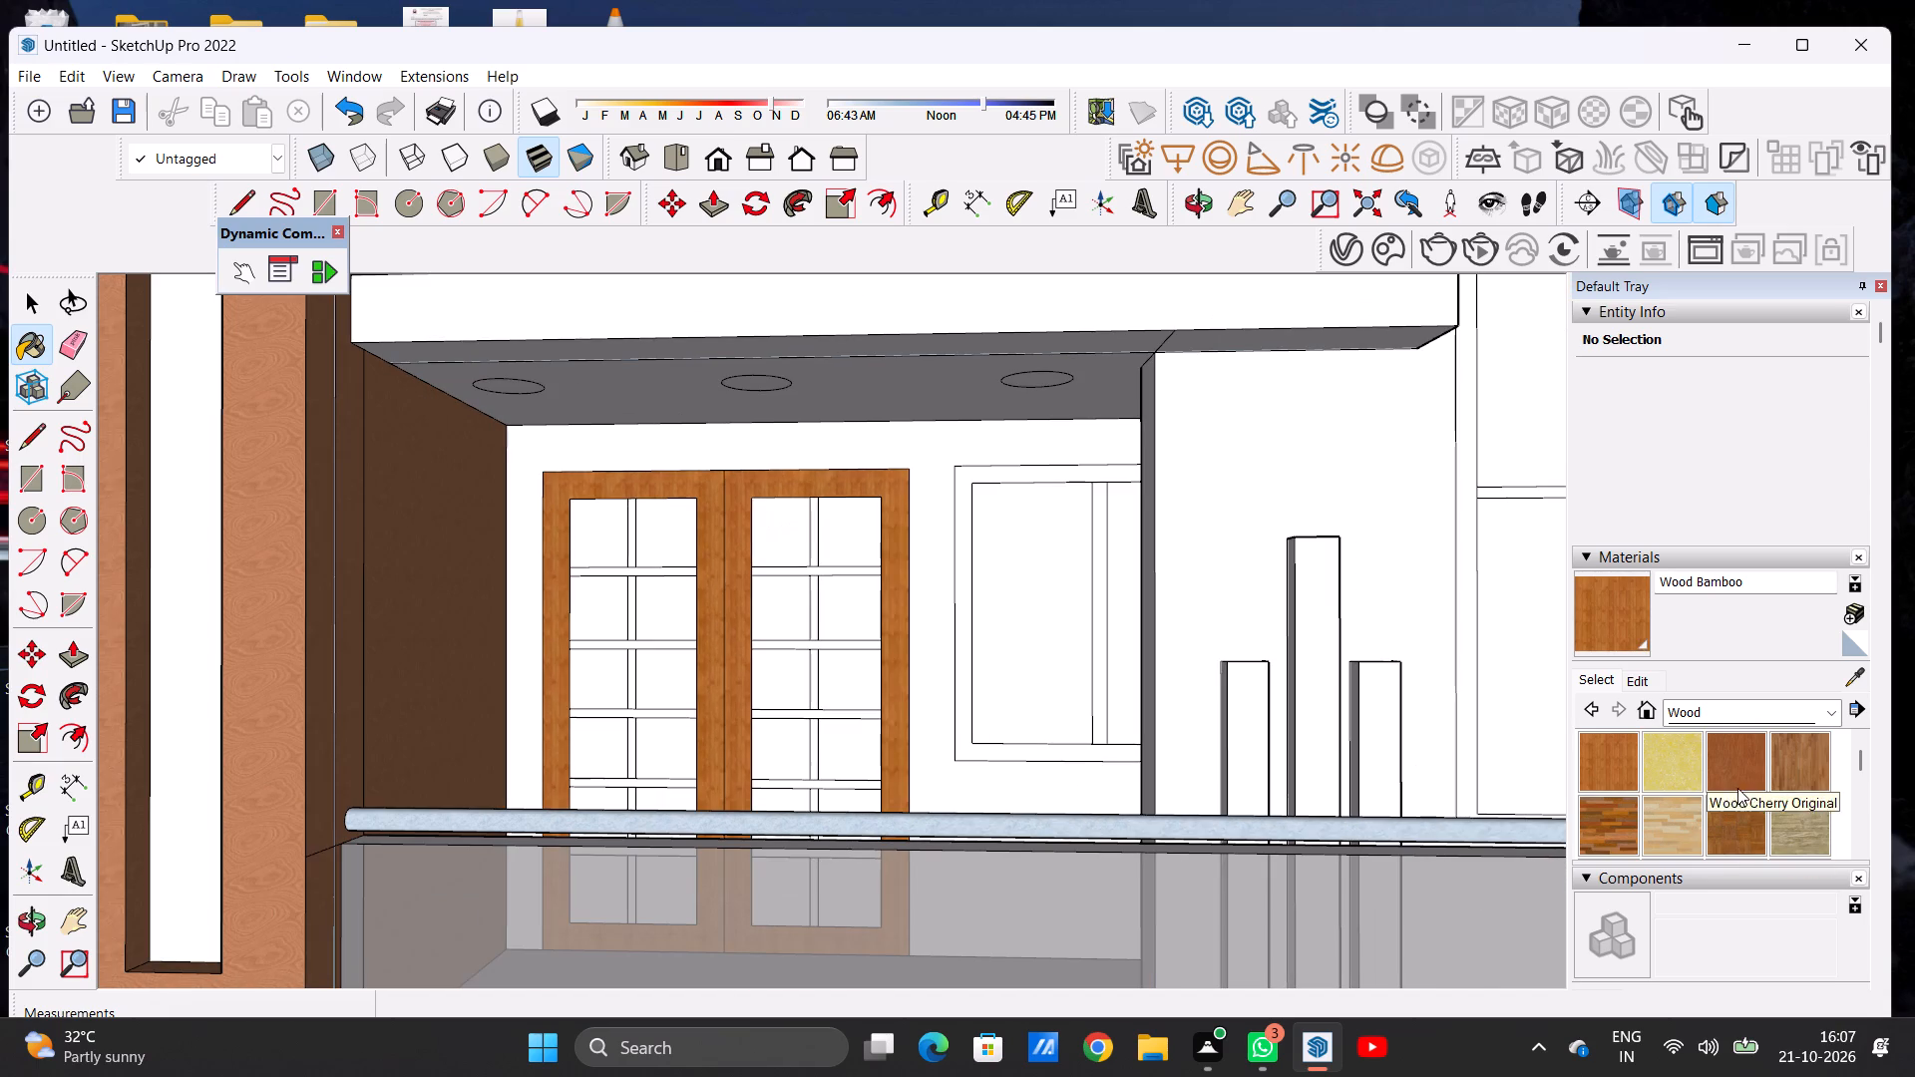
left_click(1736, 760)
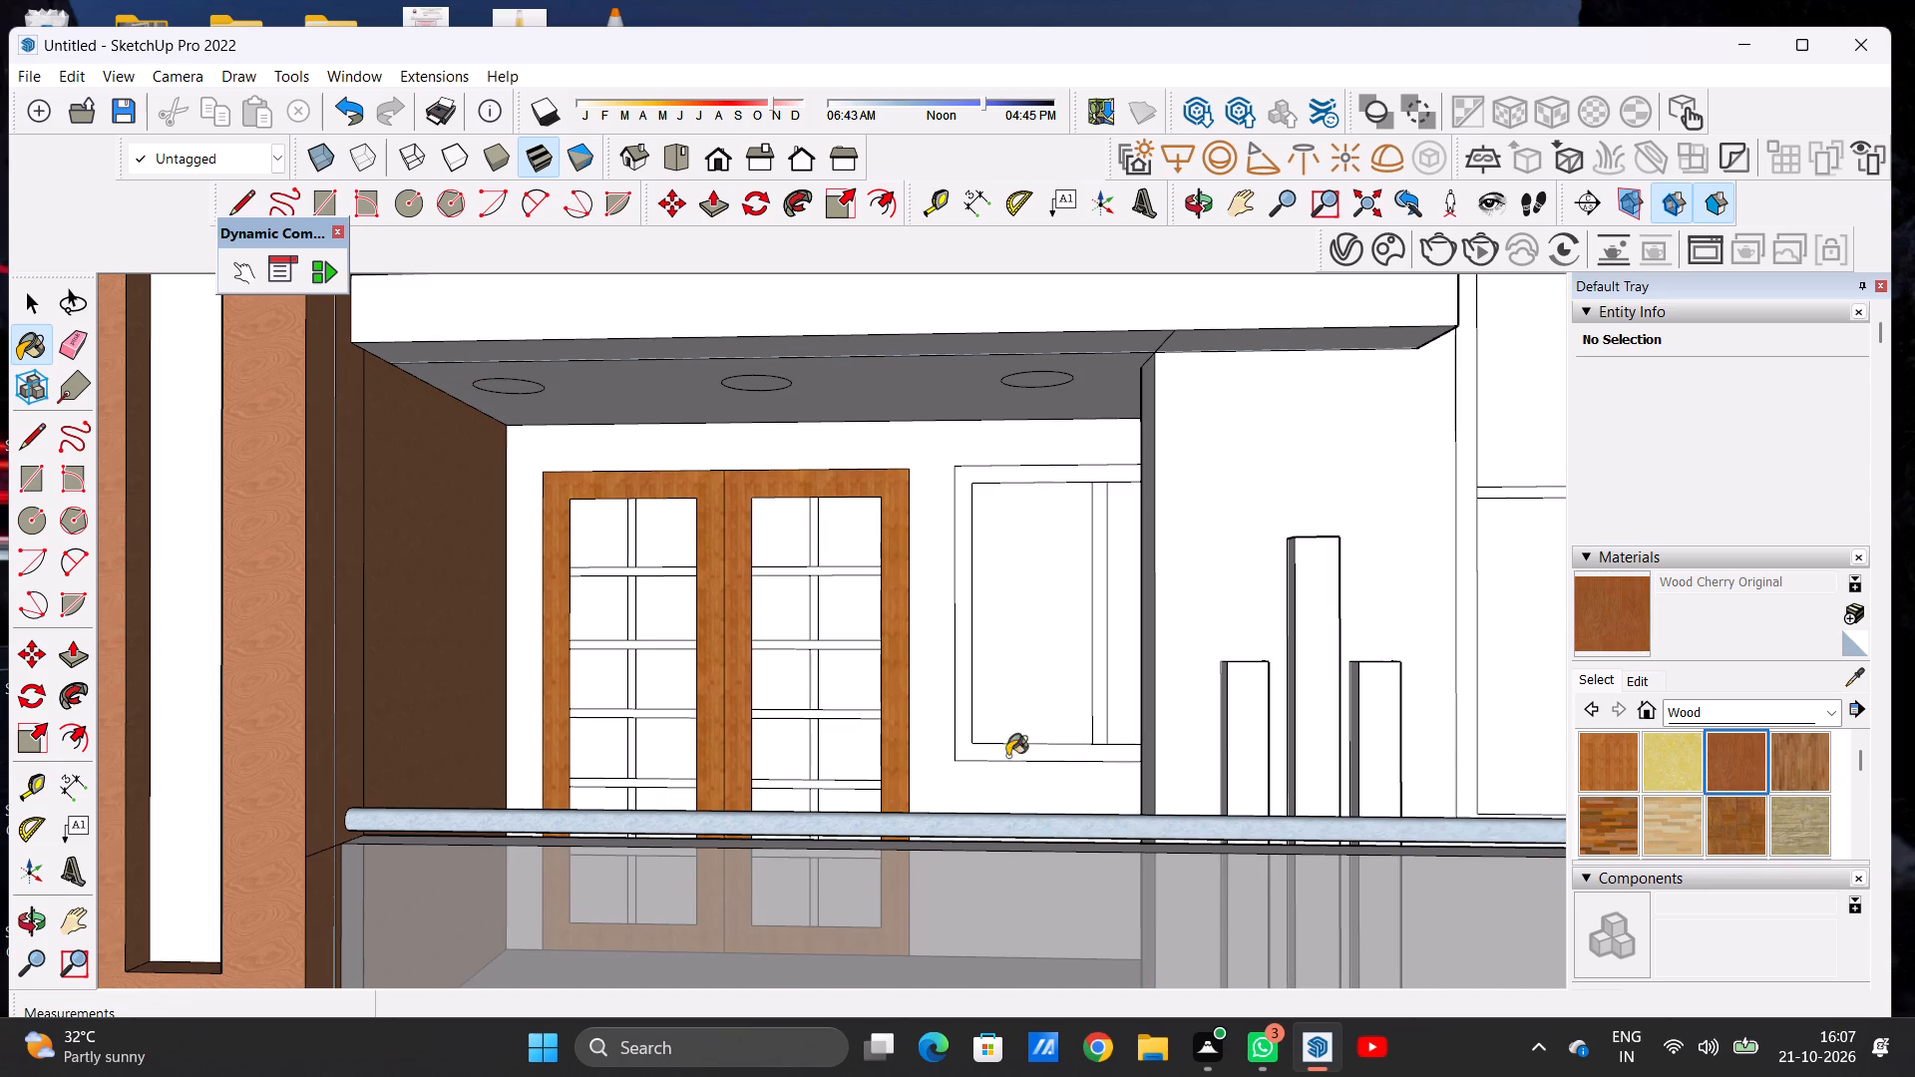
scroll(669, 590, "up", 4)
scroll(556, 561, "up", 15)
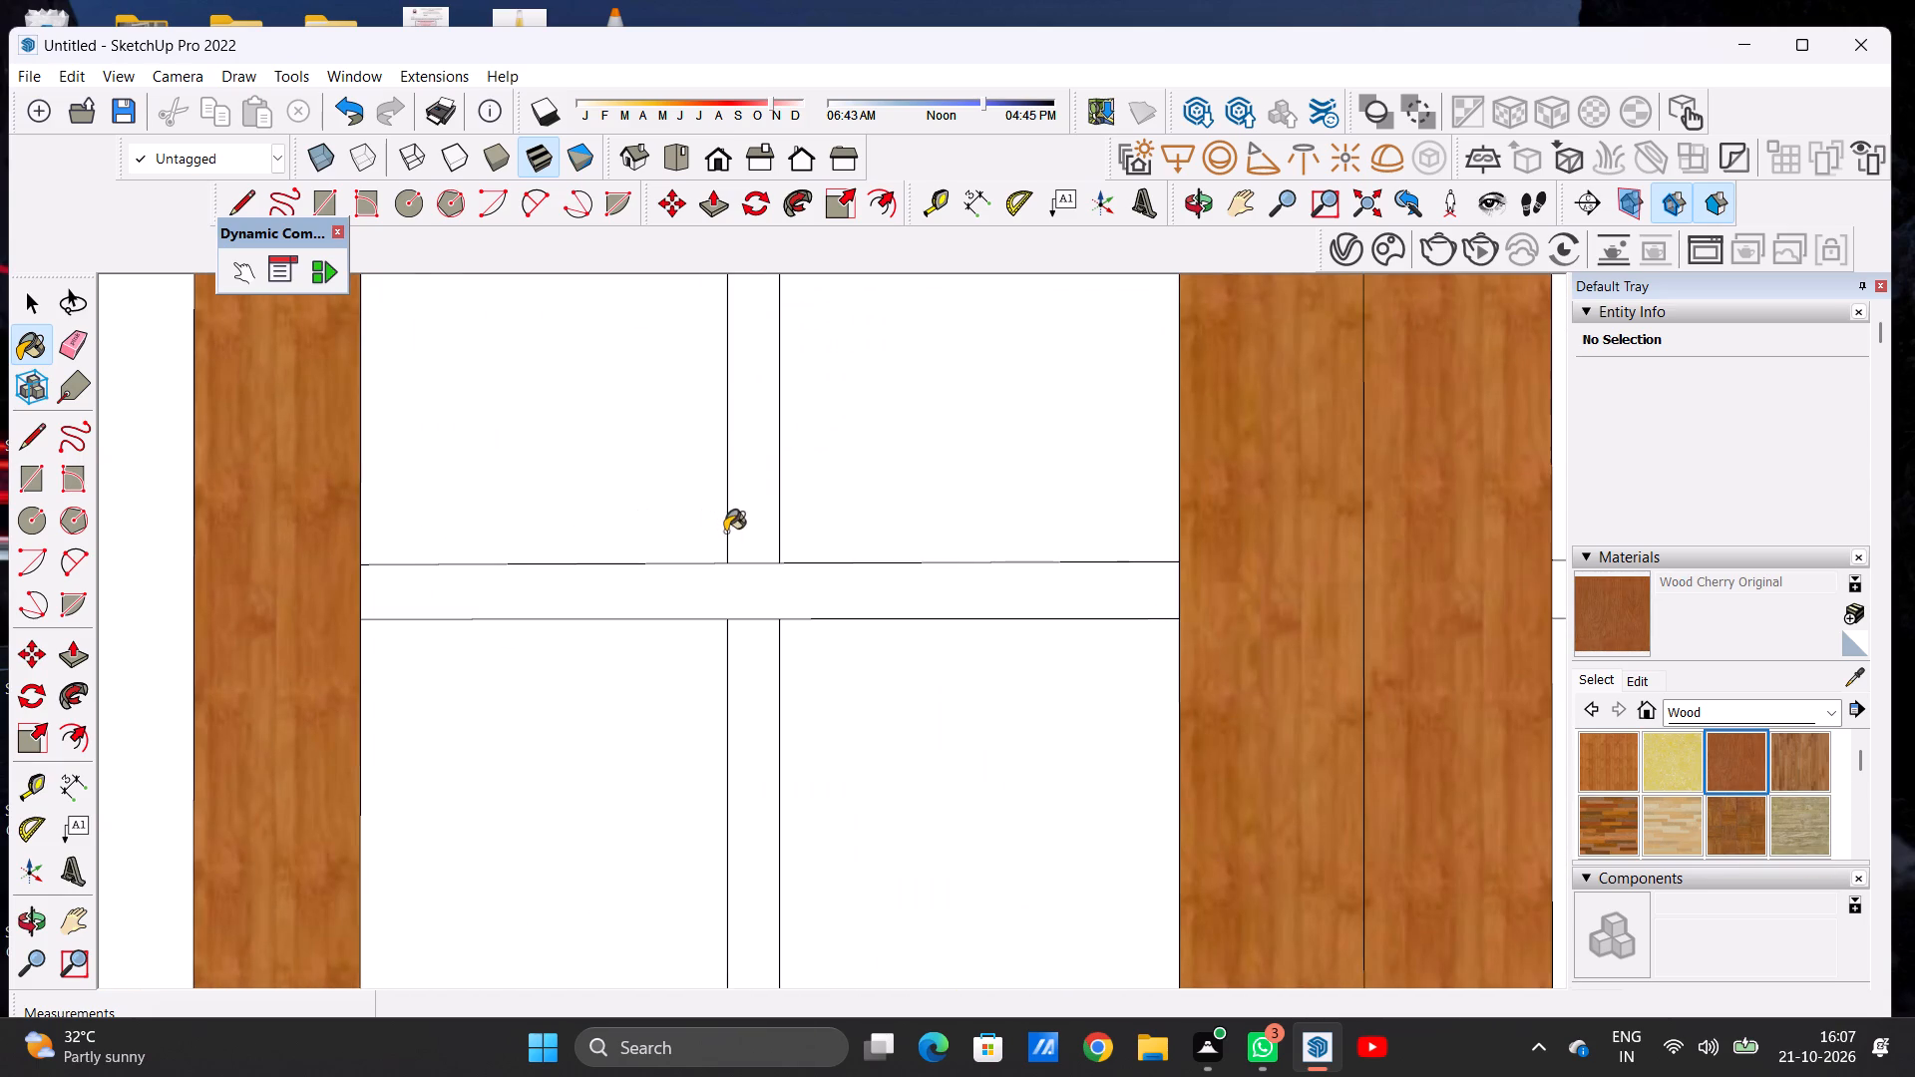
left_click(752, 532)
left_click(759, 590)
left_click(768, 682)
scroll(710, 603, "down", 6)
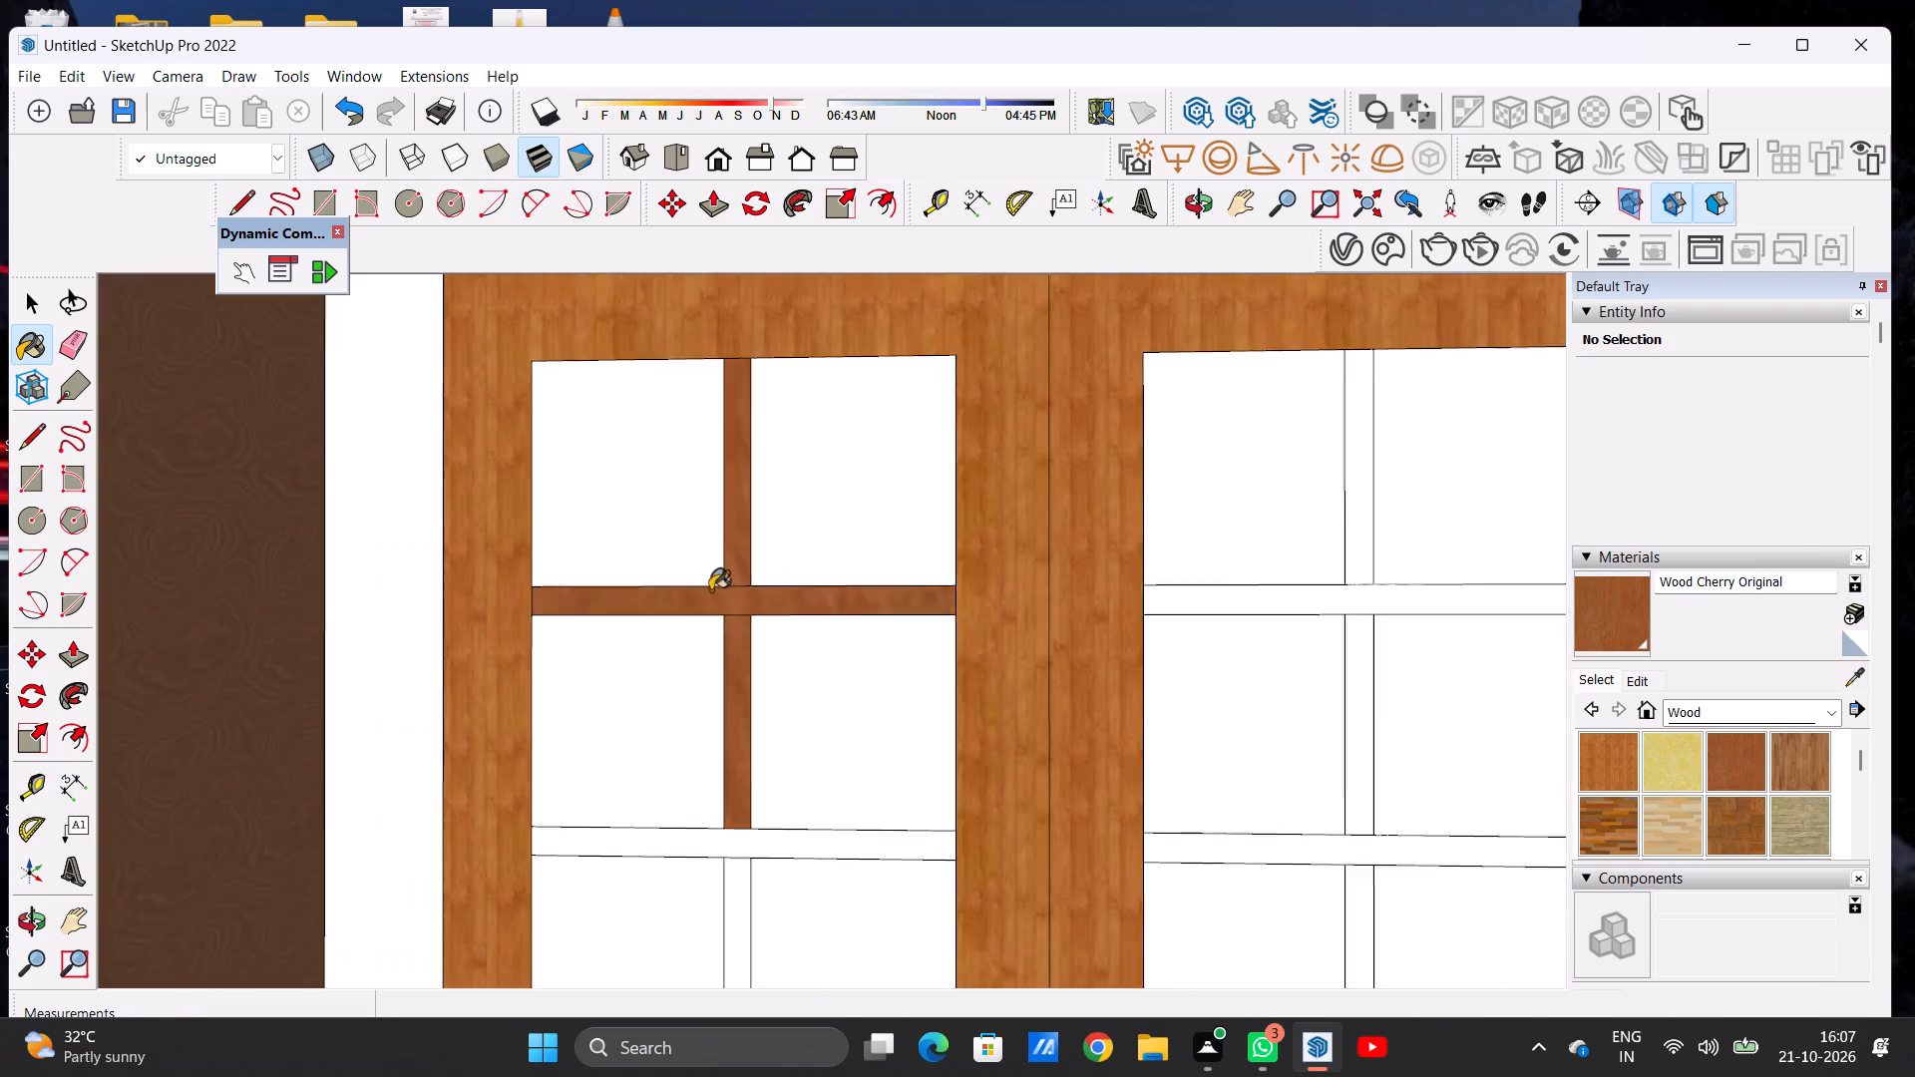
Paint the second and third horizontal glazing bars and the vertical bar between them with Wood Cherry Original in the far door leaf.
scroll(710, 590, "down", 12)
scroll(729, 753, "up", 17)
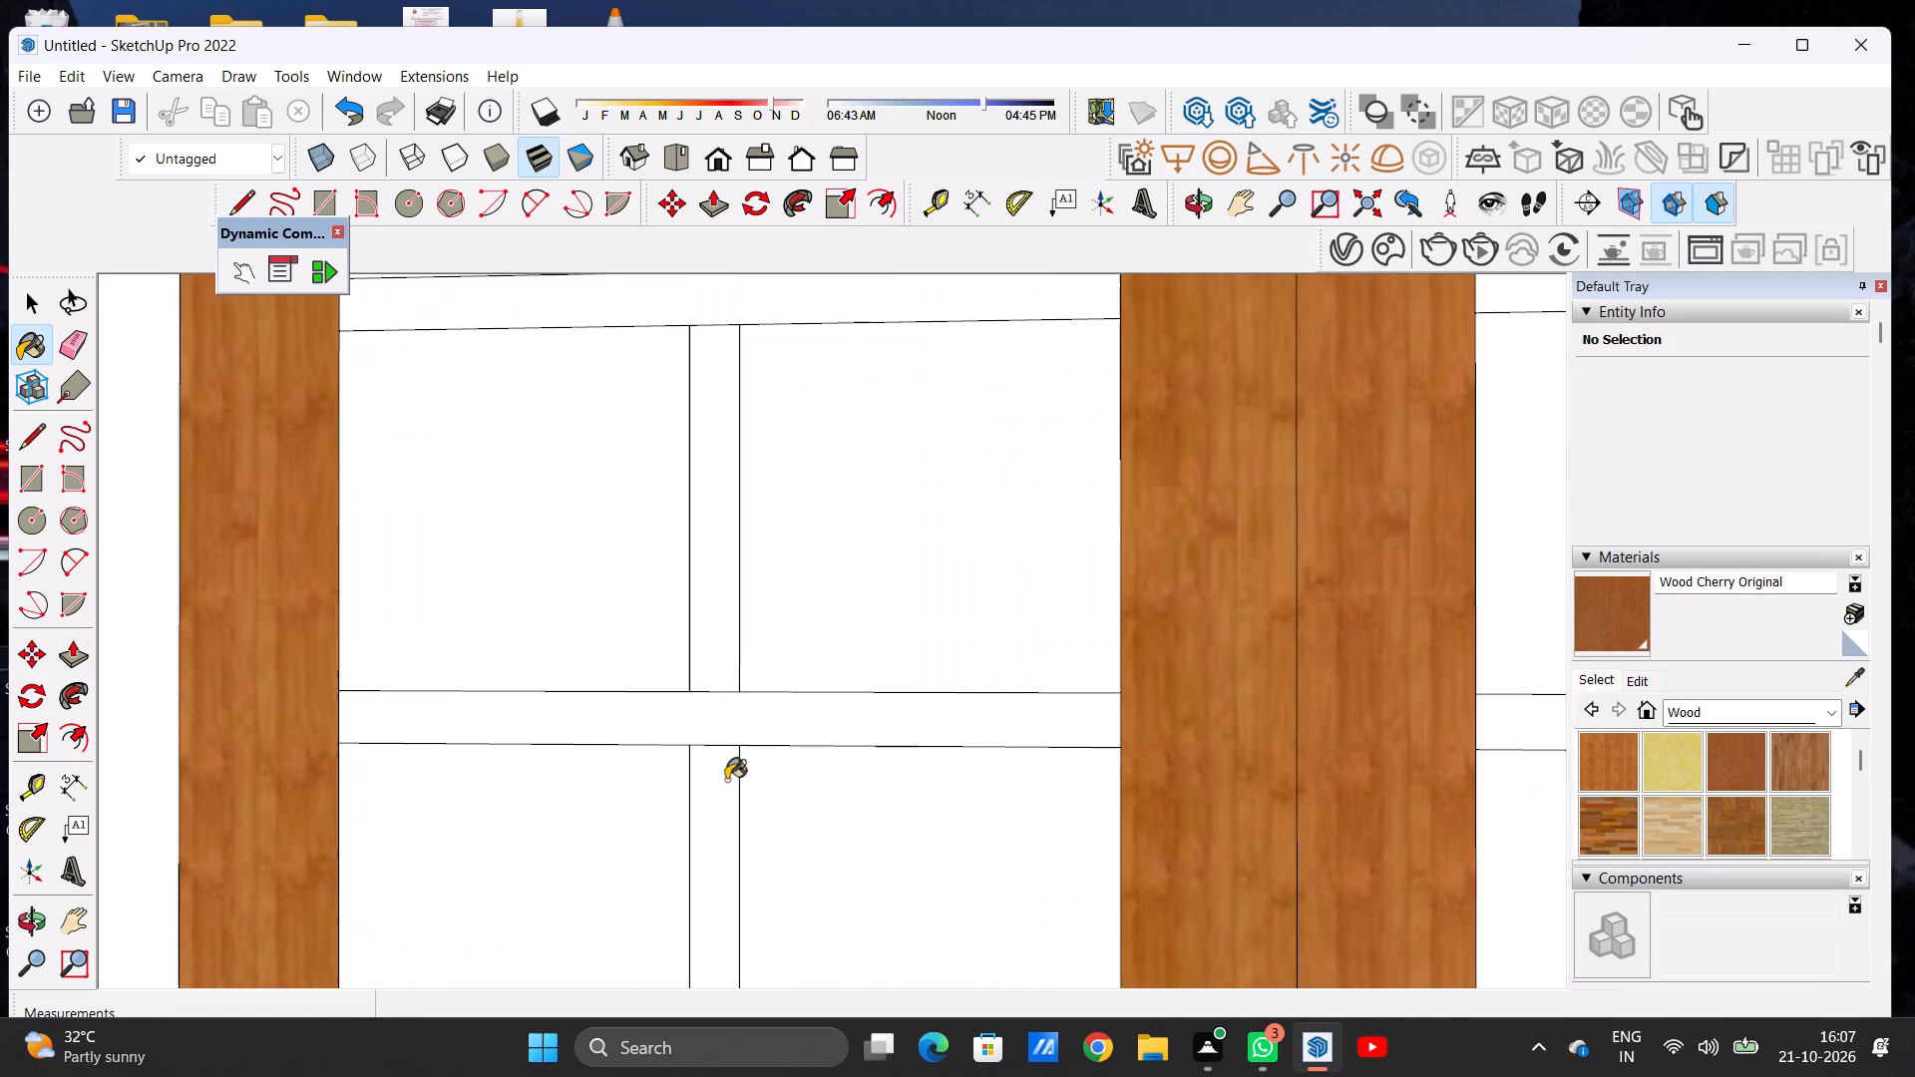
left_click(713, 733)
left_click(706, 684)
scroll(710, 542, "down", 7)
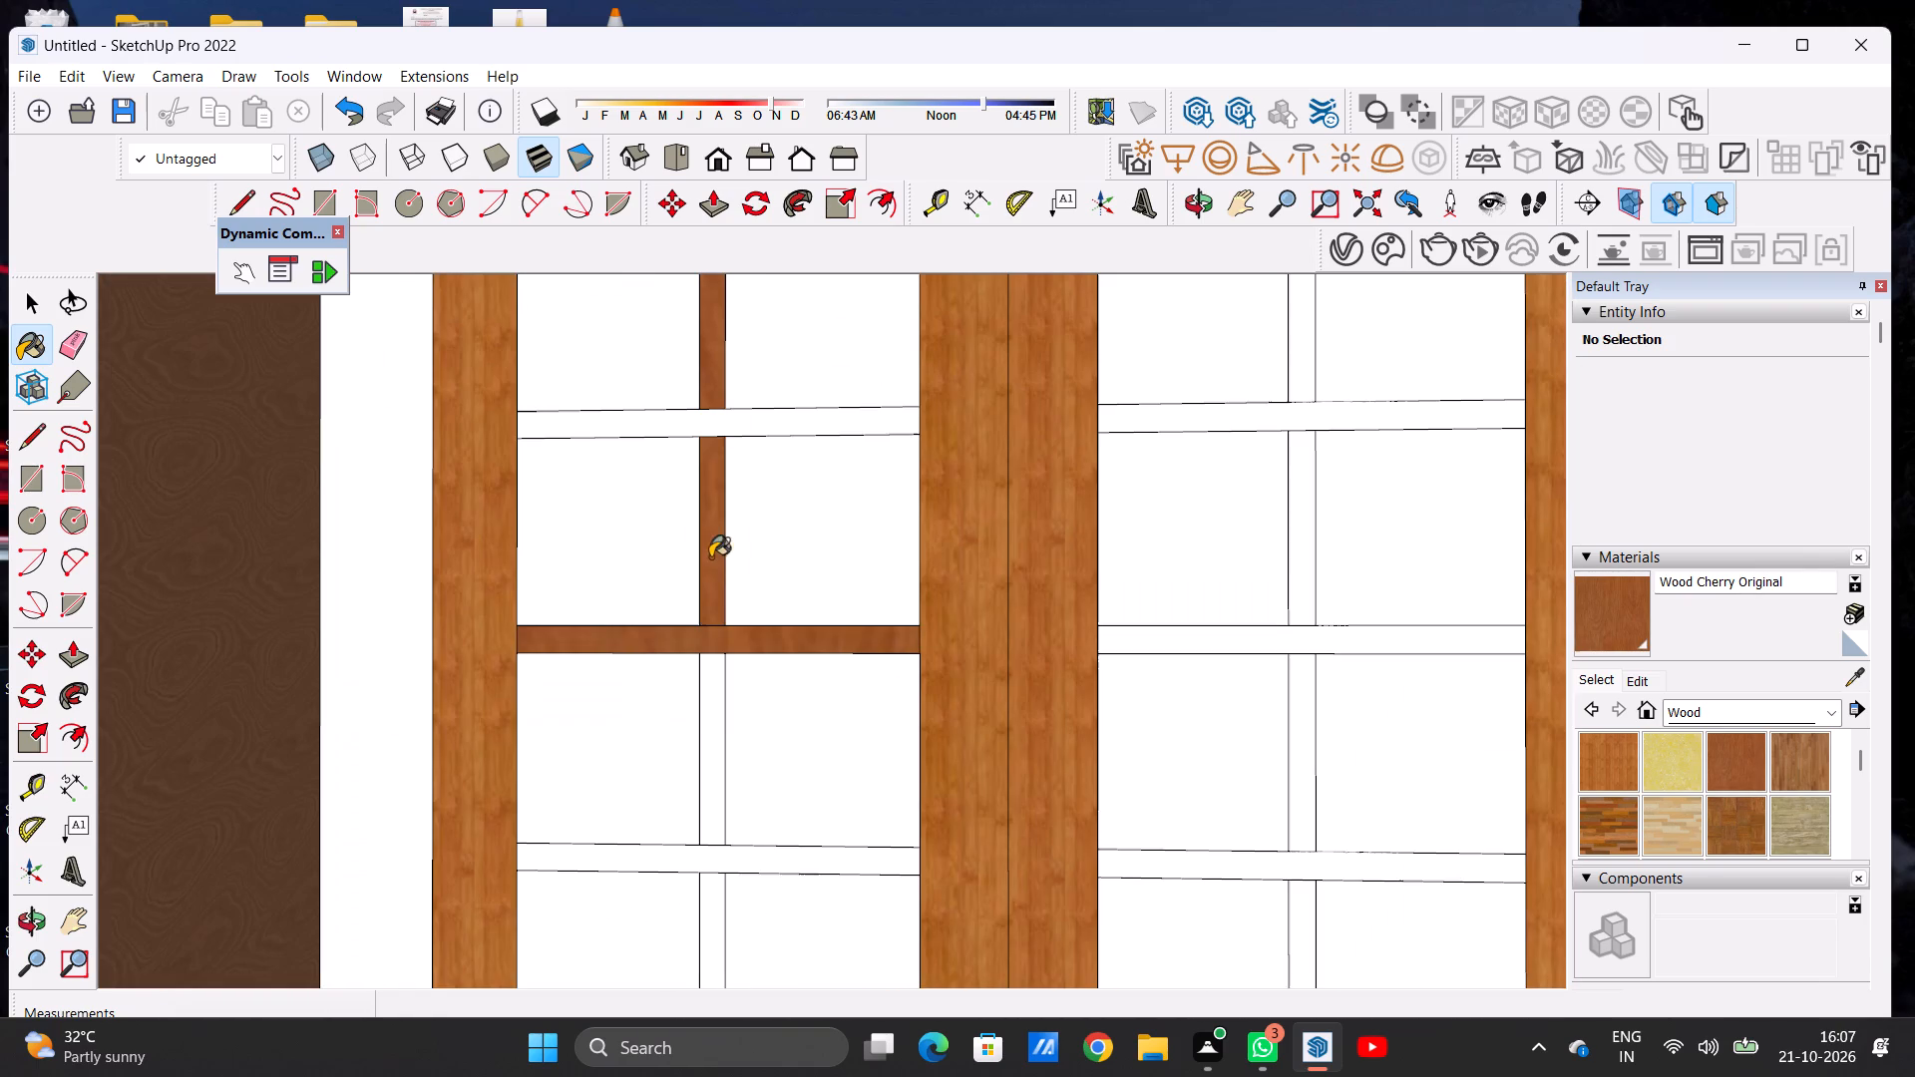
left_click(716, 428)
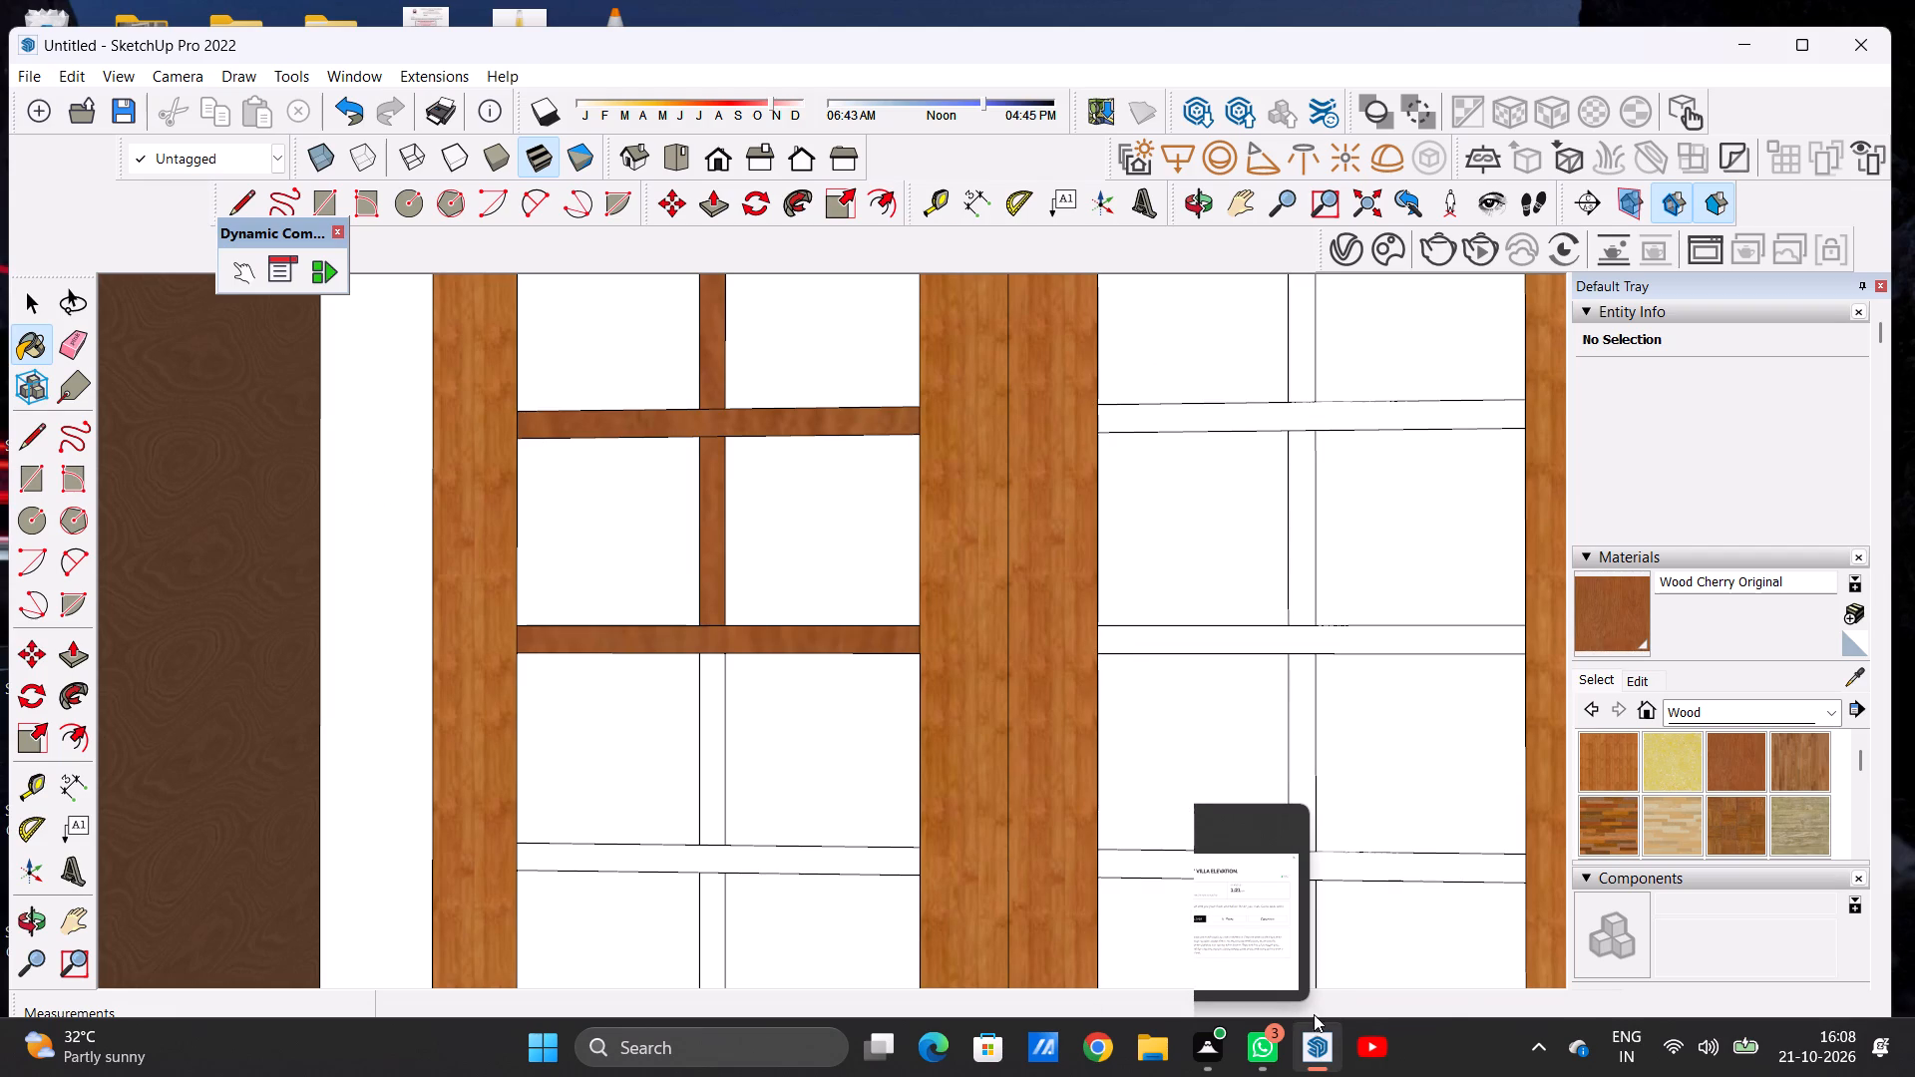
left_click(1308, 937)
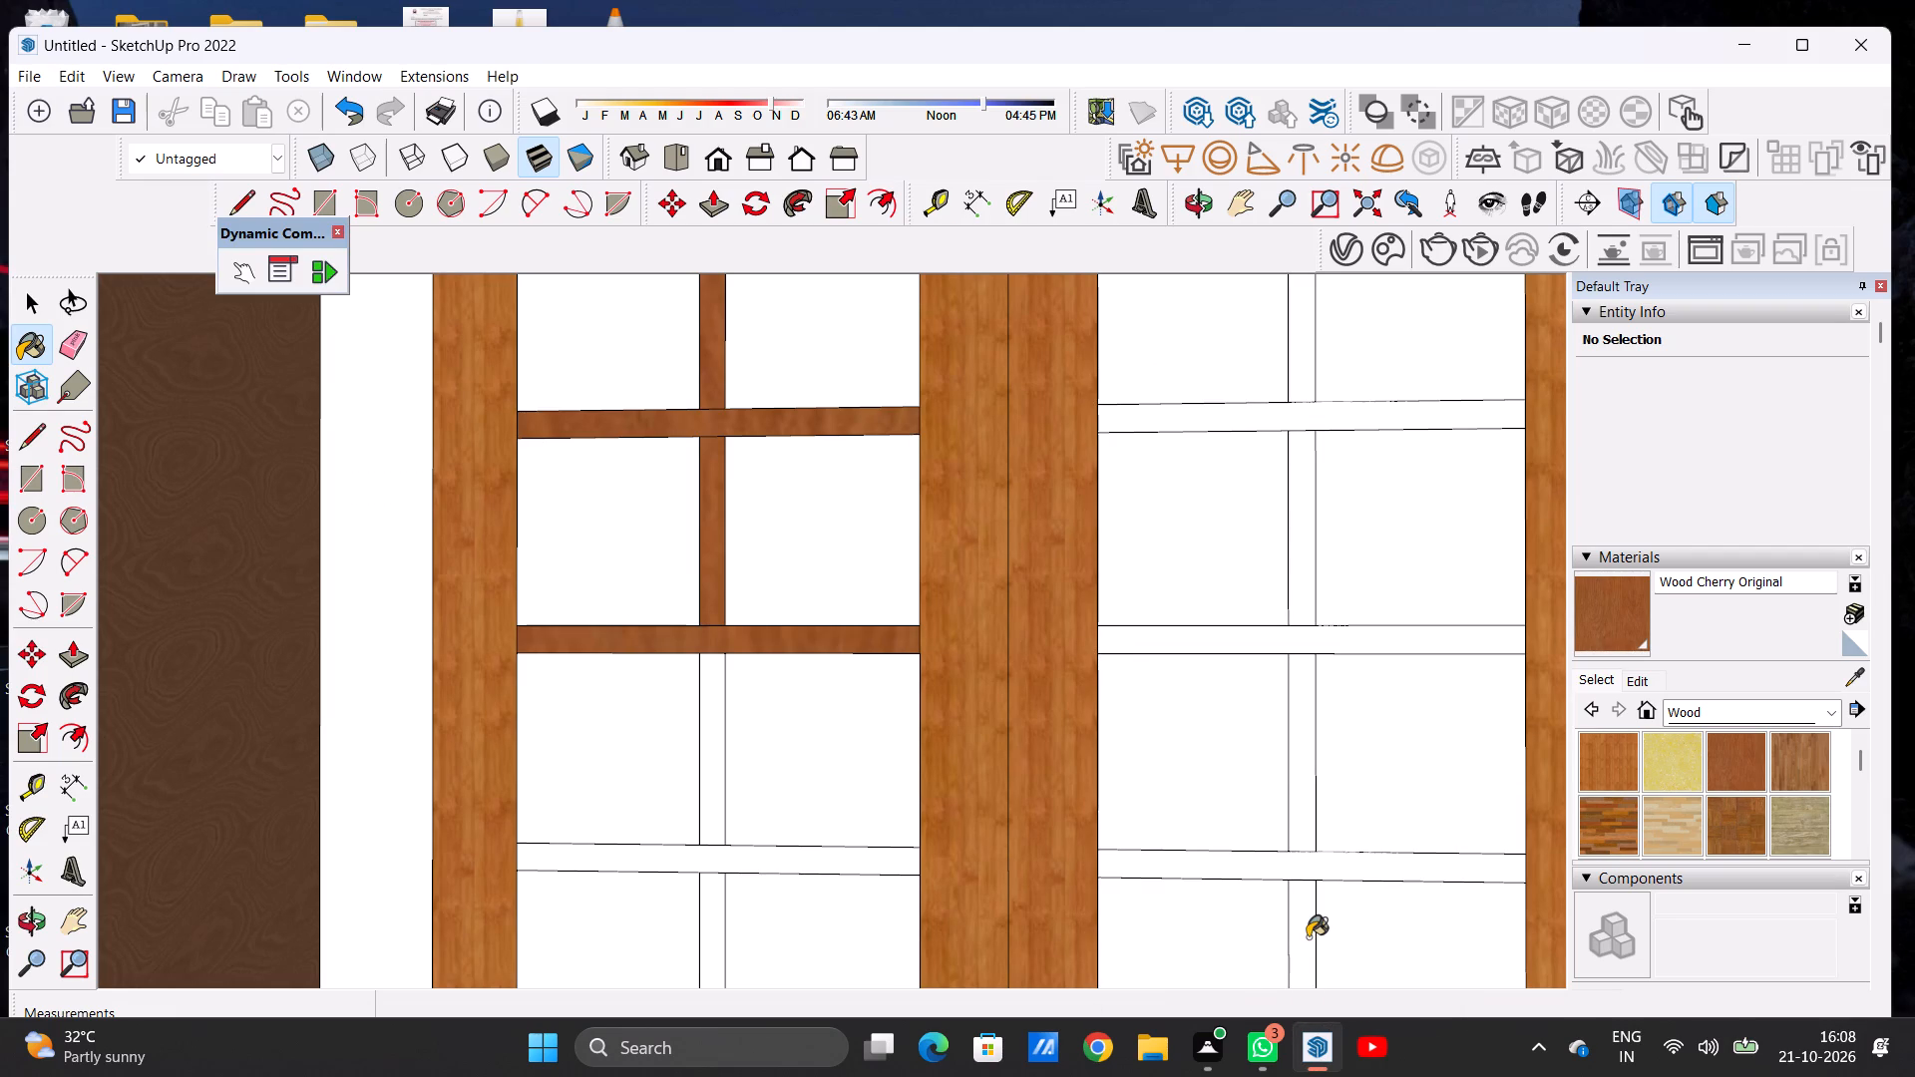
Paint the two lowest horizontal glazing bars and the three lowest vertical bars of the far door leaf with Wood Cherry Original.
scroll(812, 706, "down", 9)
scroll(734, 778, "up", 11)
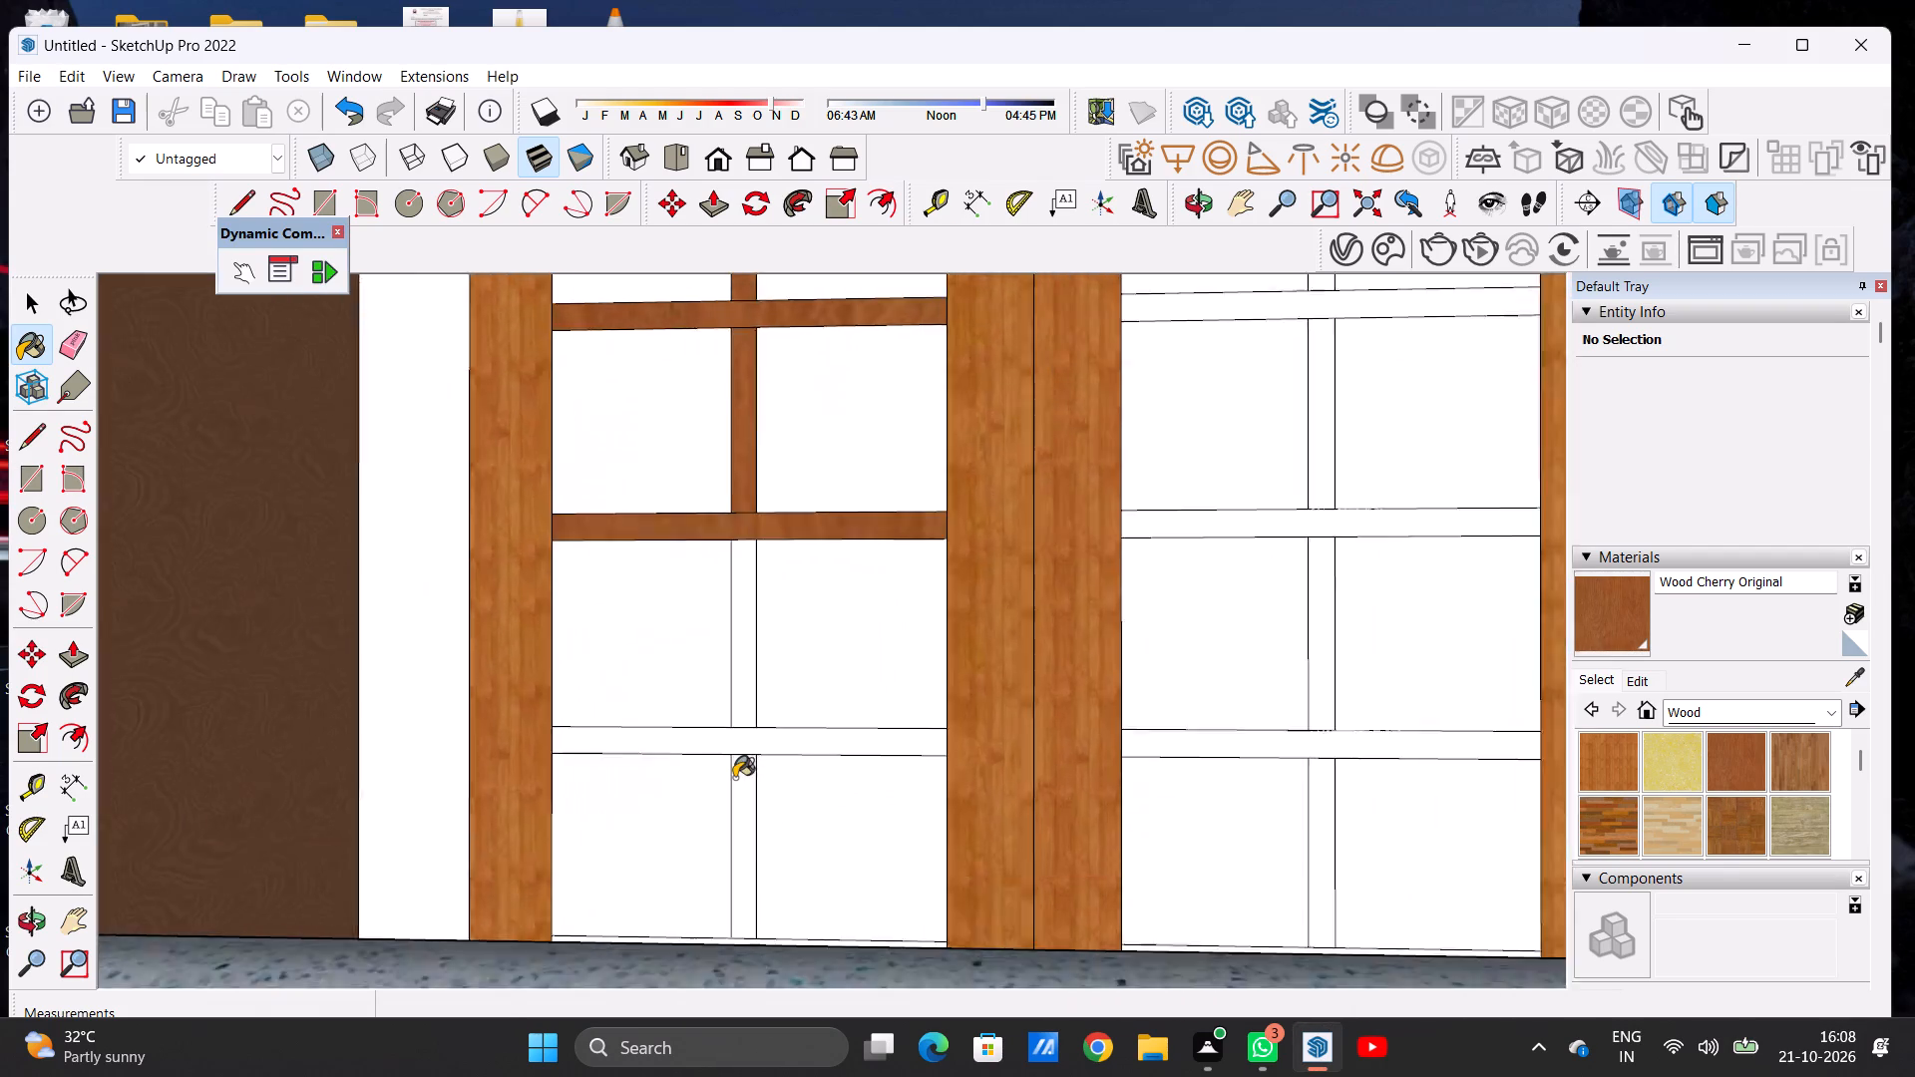
scroll(734, 778, "up", 4)
left_click(741, 721)
left_click(739, 650)
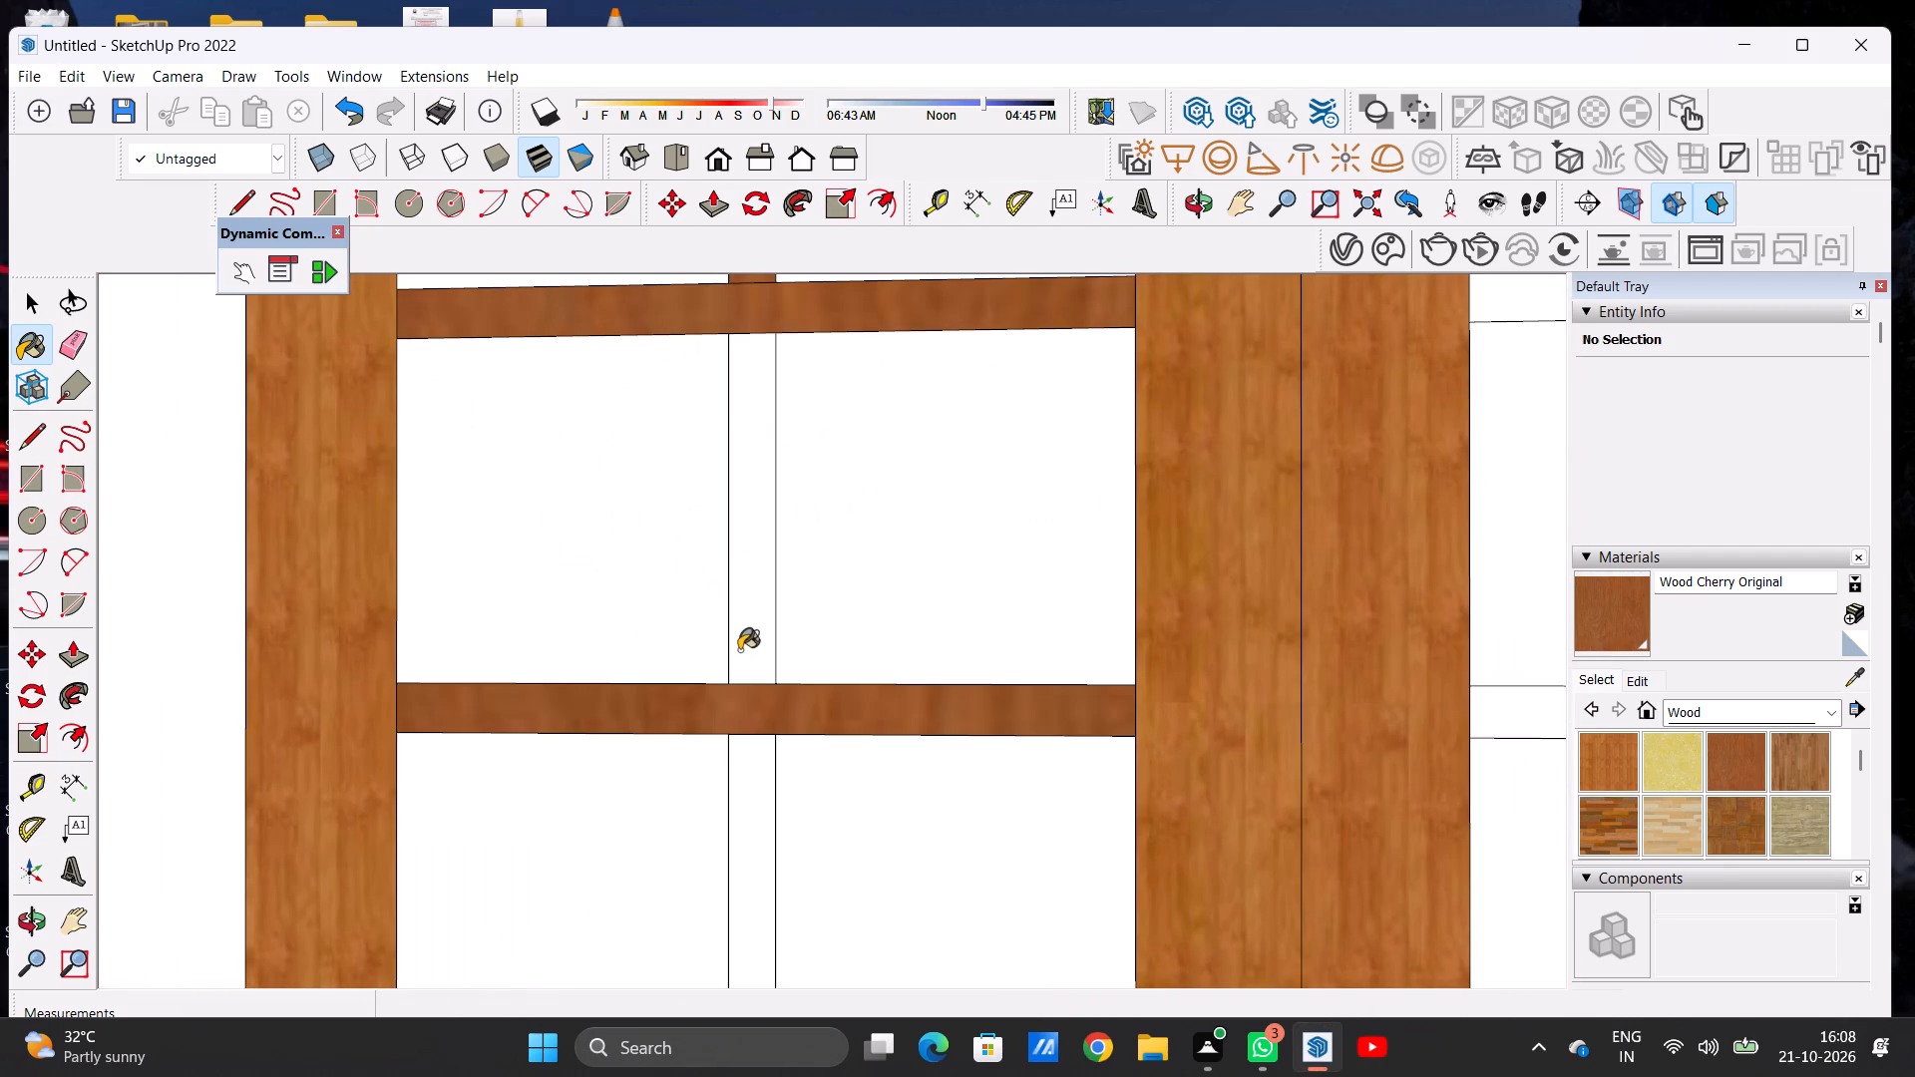
left_click(753, 790)
scroll(720, 685, "down", 20)
scroll(720, 685, "down", 2)
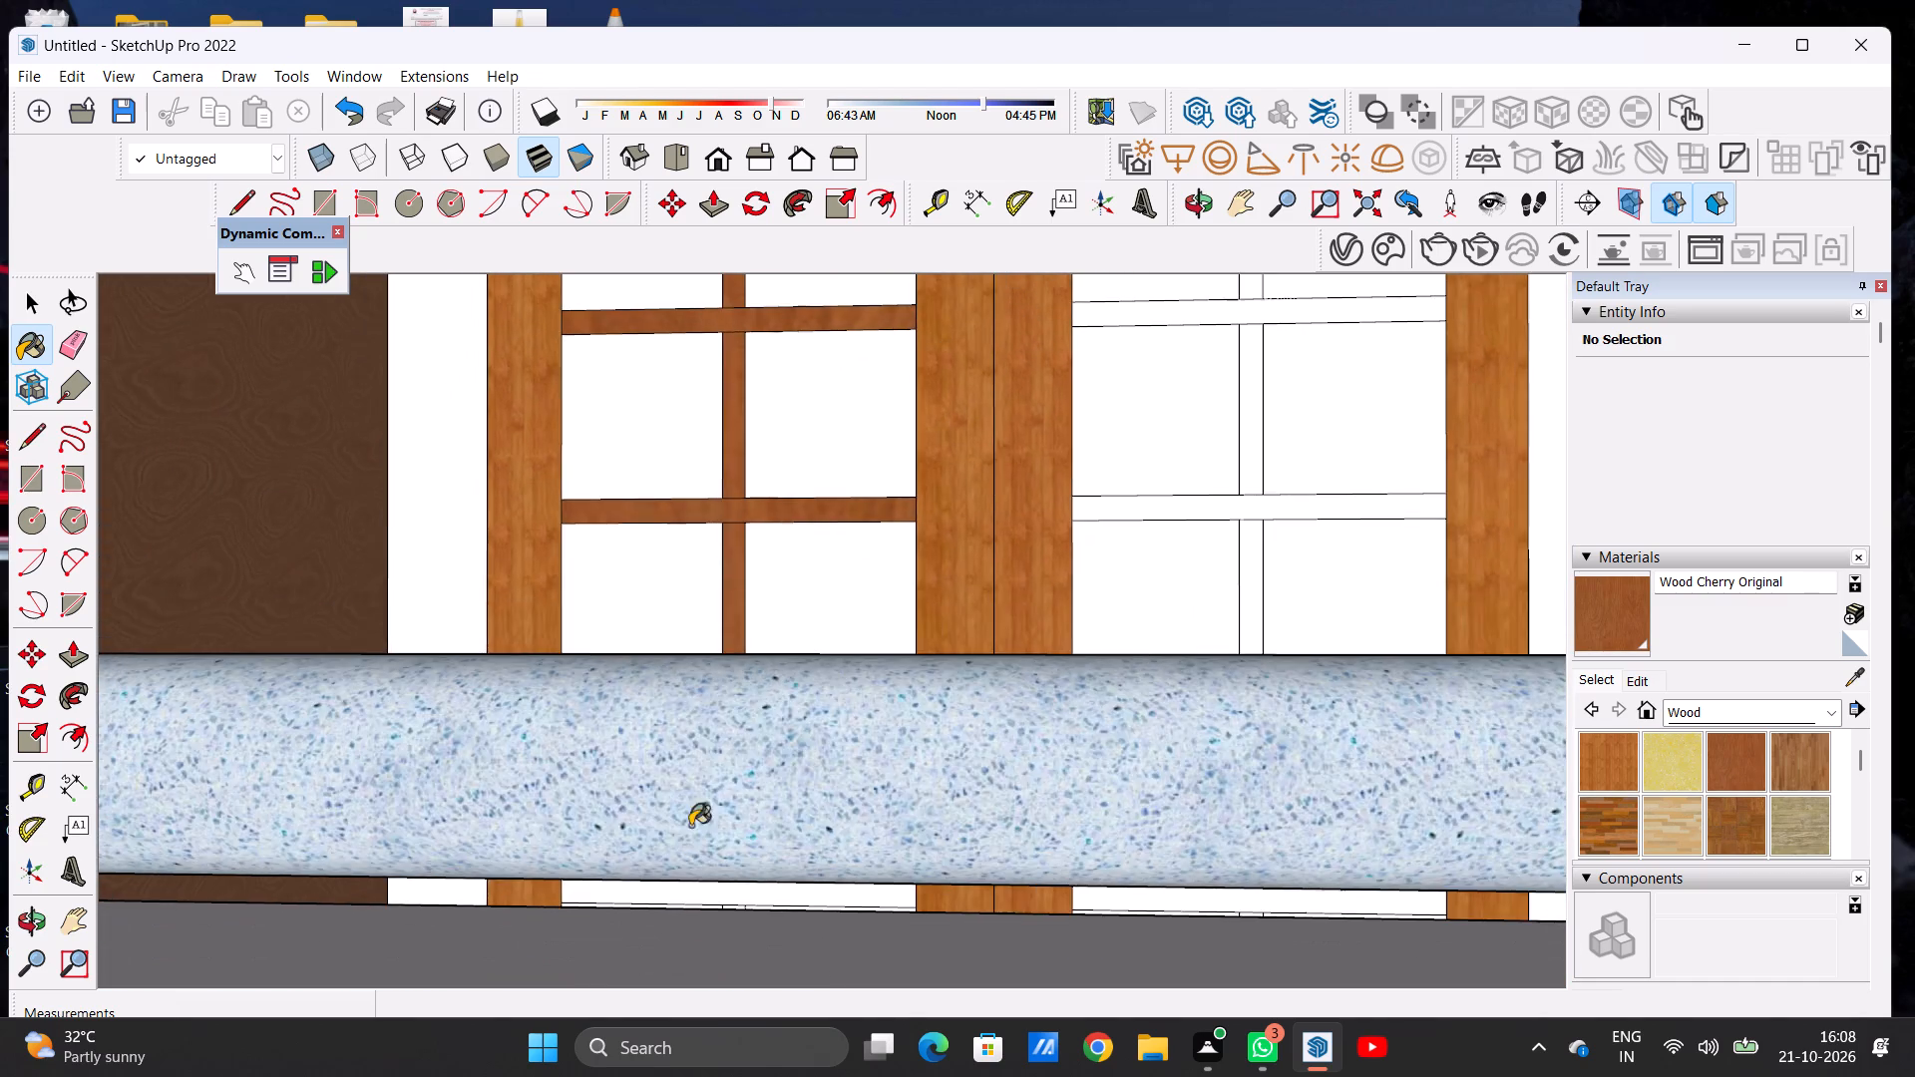
scroll(690, 826, "down", 5)
scroll(678, 943, "up", 1)
scroll(678, 947, "down", 8)
middle_click_drag(831, 765, 771, 941)
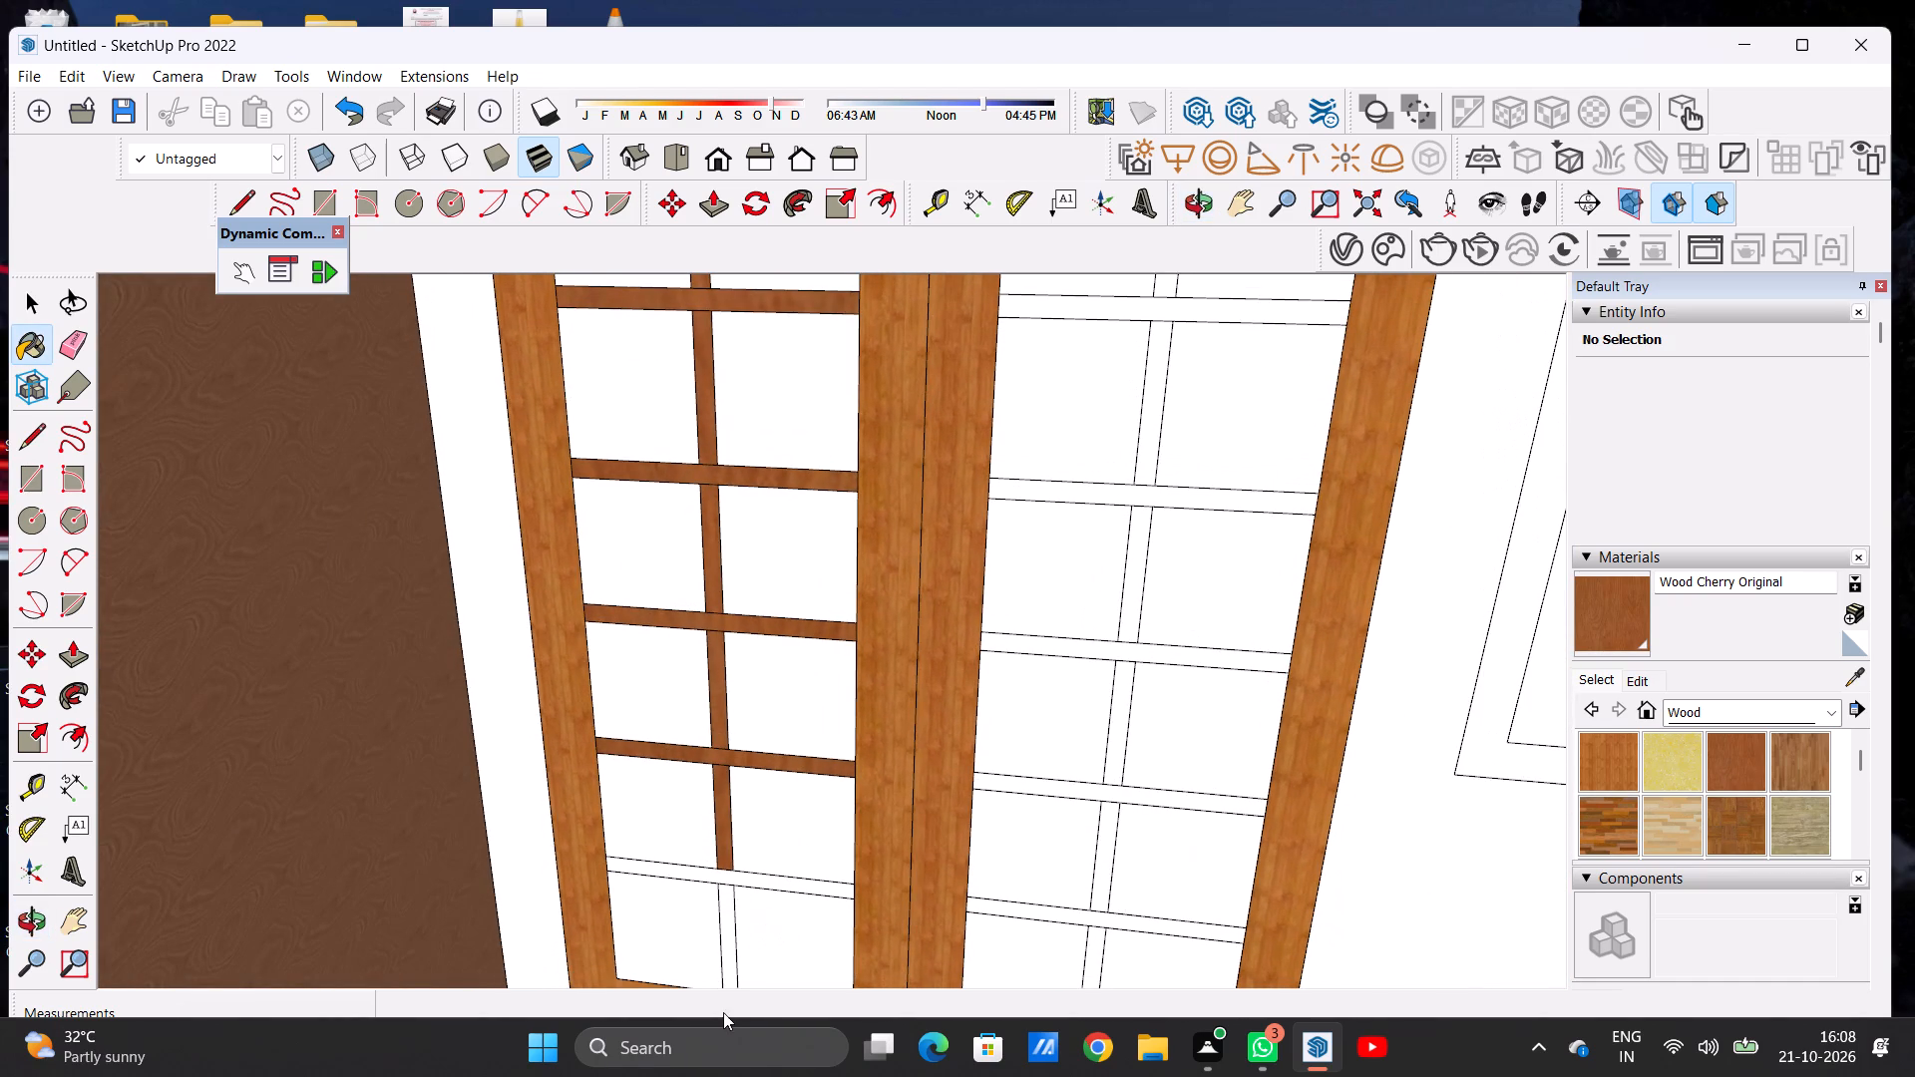
scroll(723, 1012, "up", 13)
left_click(734, 876)
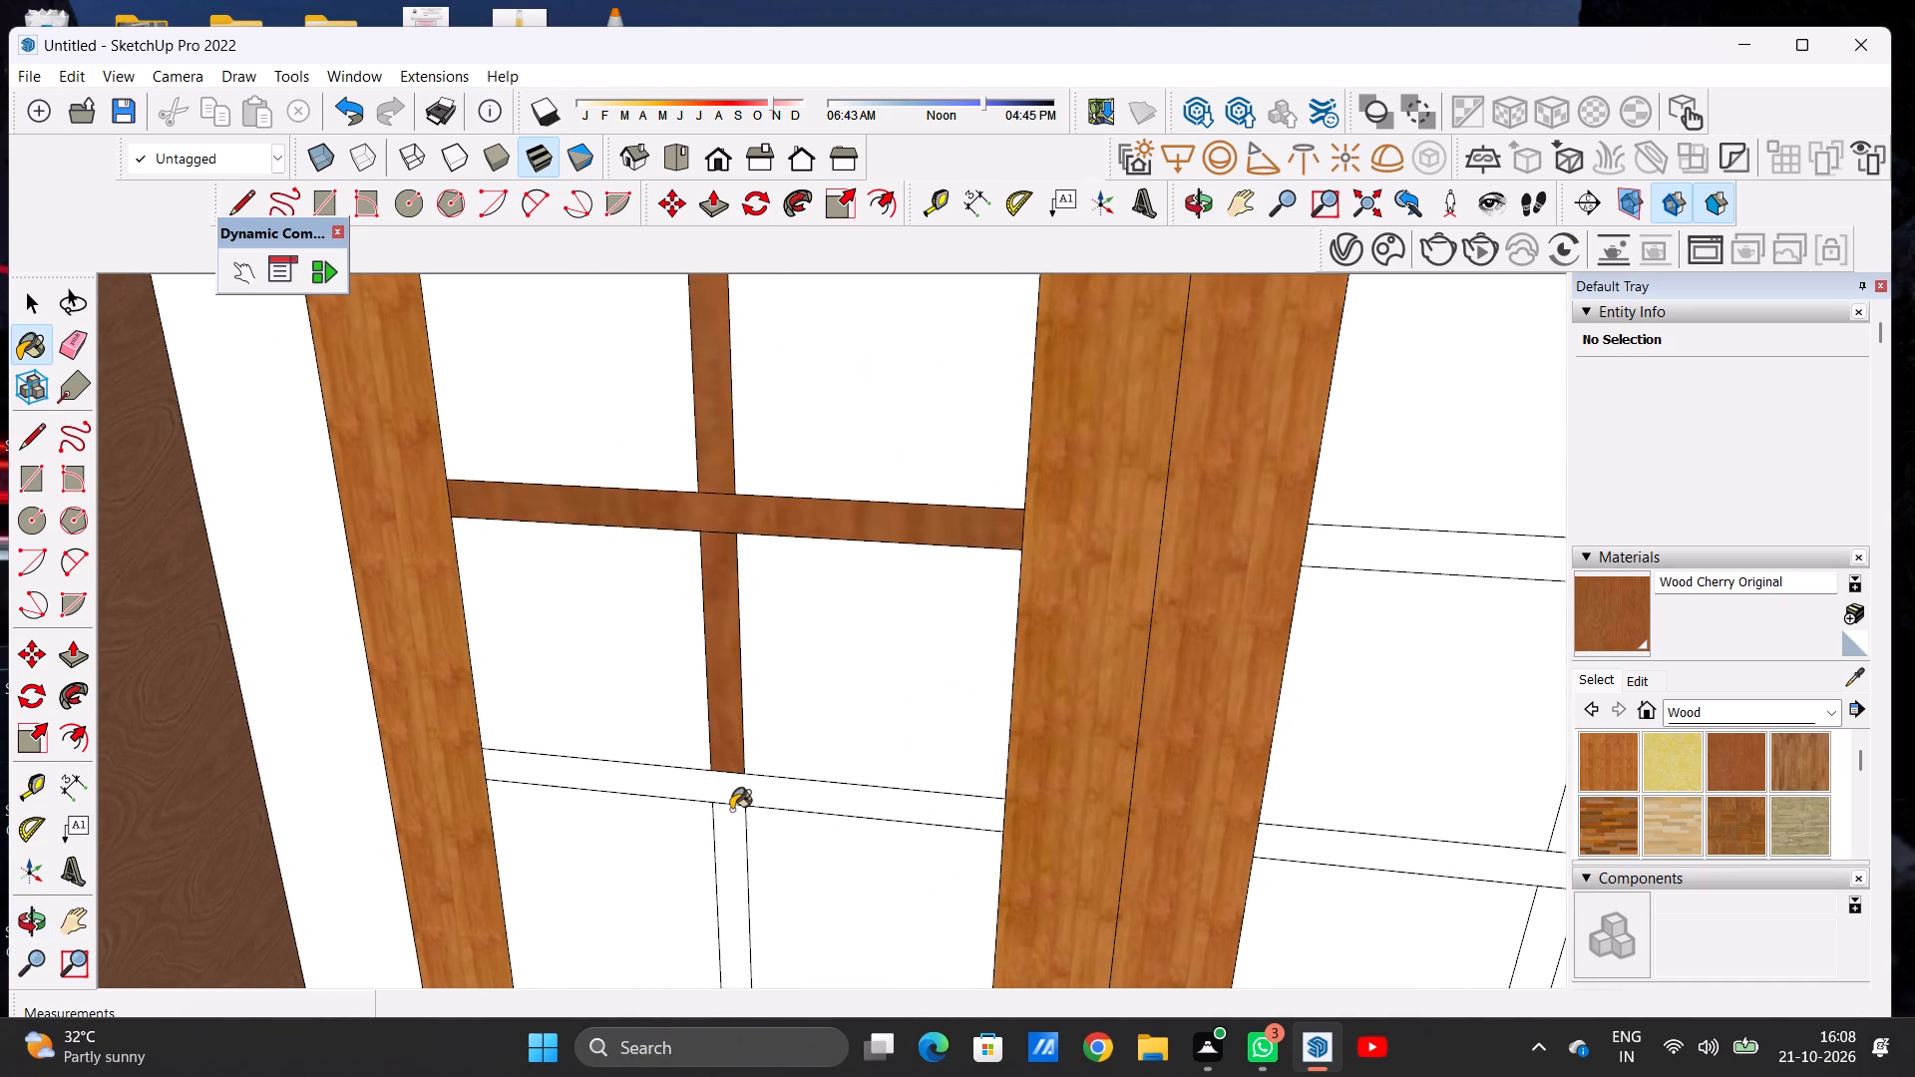
left_click(730, 801)
Paint the two lowest horizontal glazing bars and three lowest vertical bars of the leaf nearer the window with Wood Cherry Original.
scroll(552, 872, "down", 10)
scroll(857, 868, "up", 6)
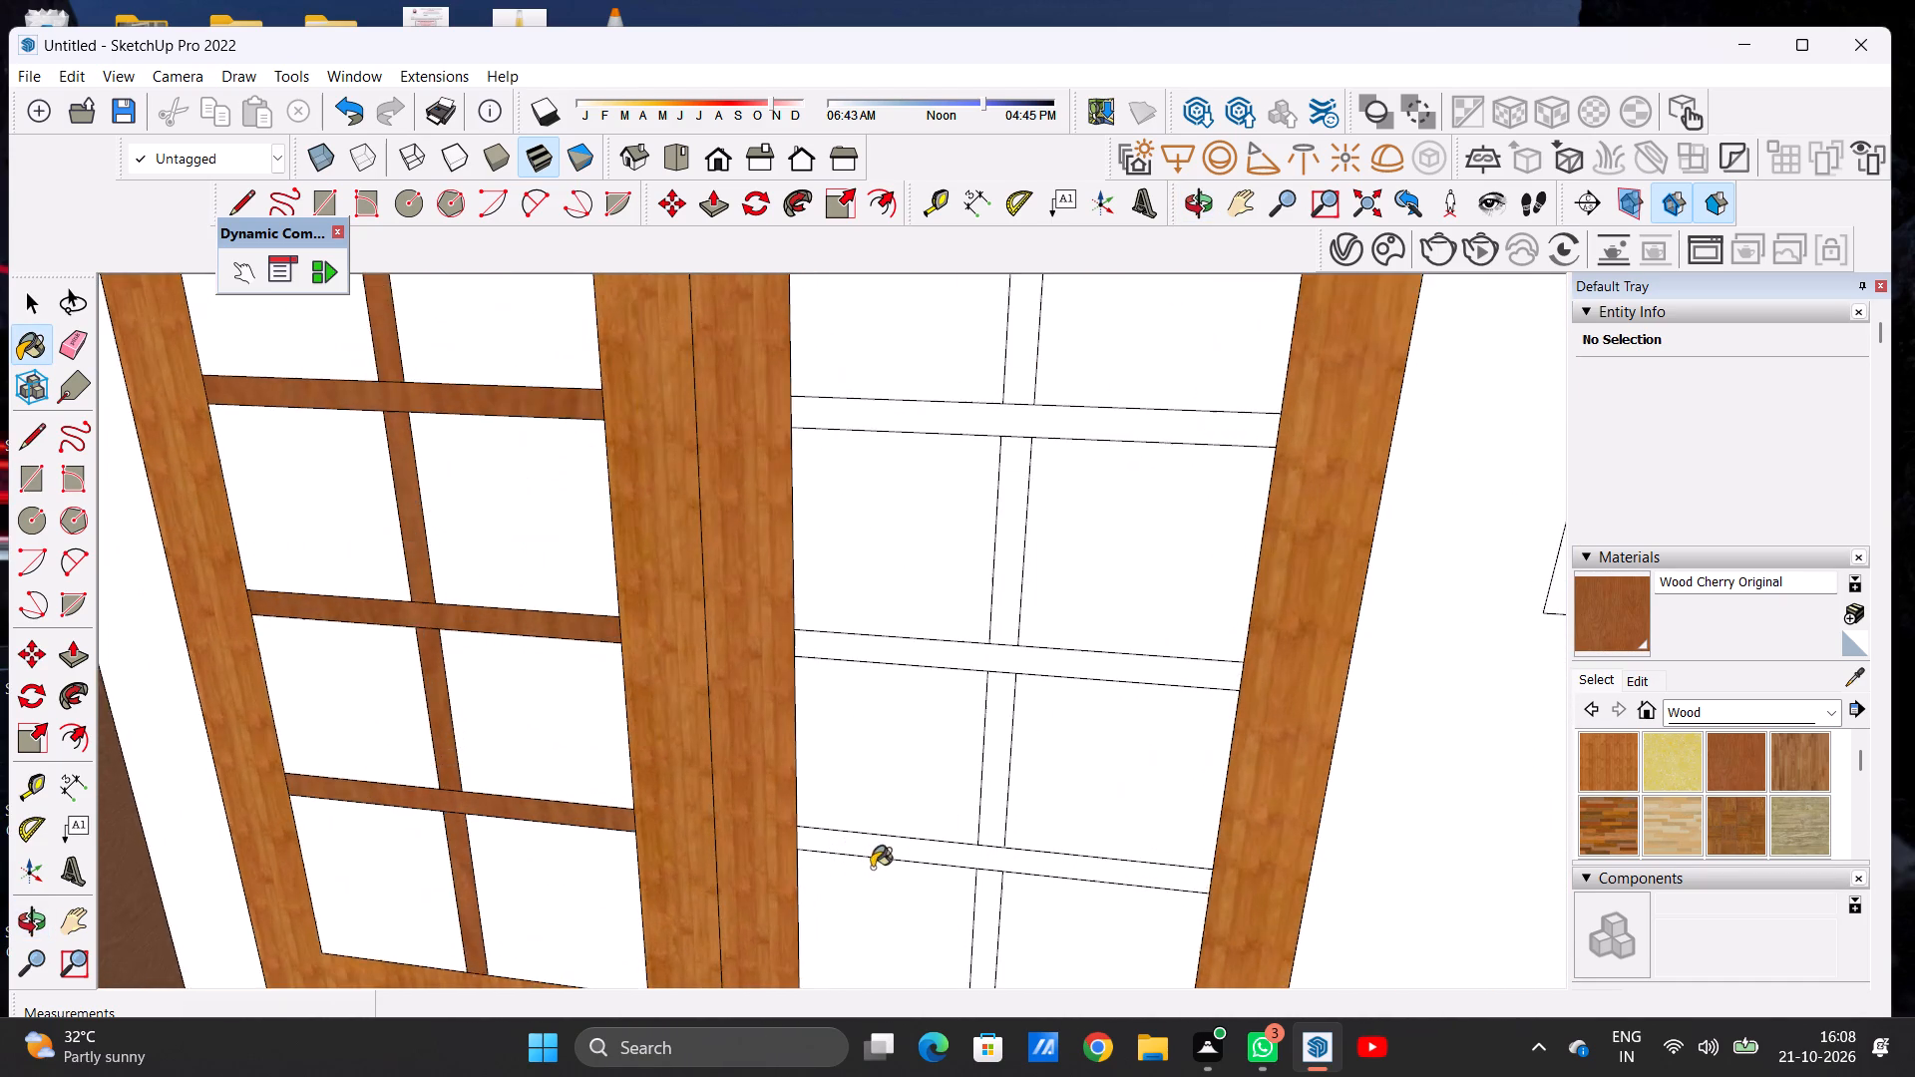
scroll(962, 865, "up", 6)
left_click(999, 910)
left_click(976, 859)
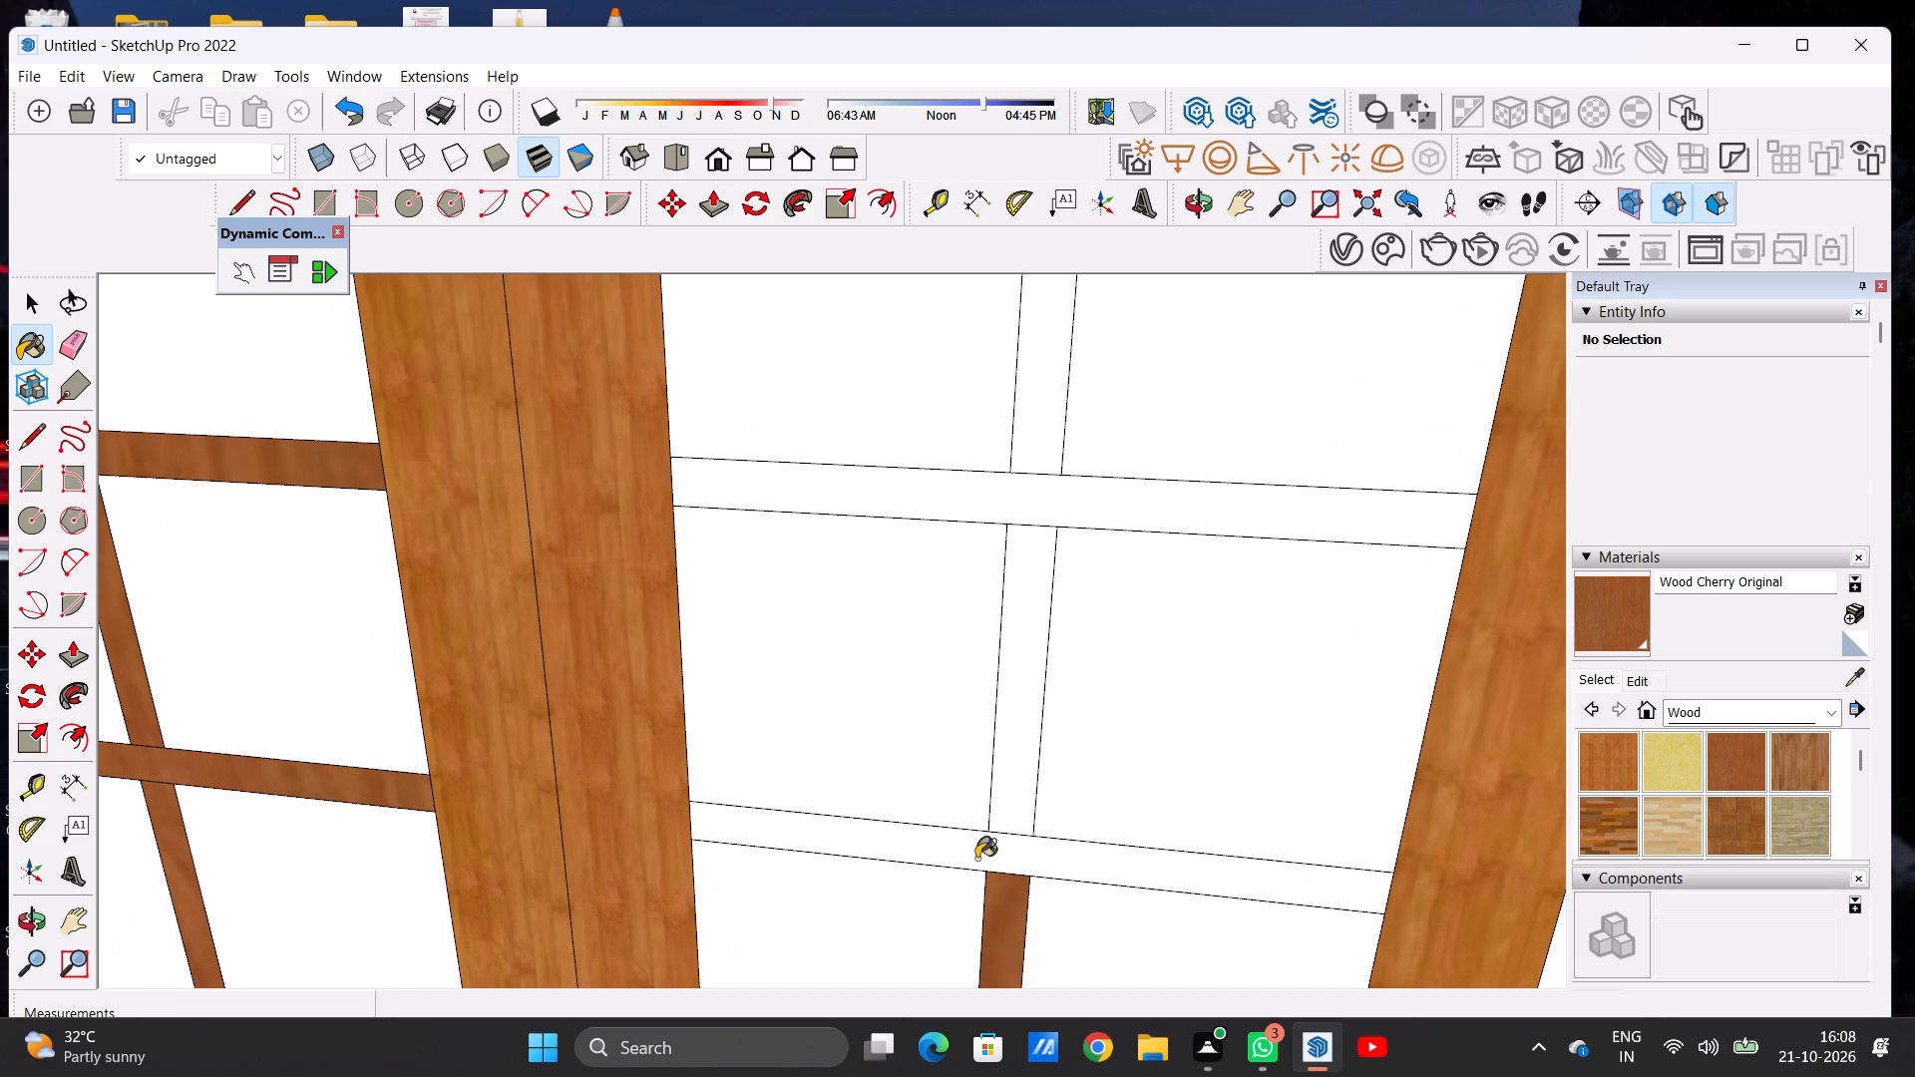
left_click(1006, 813)
scroll(854, 834, "down", 8)
scroll(973, 689, "up", 5)
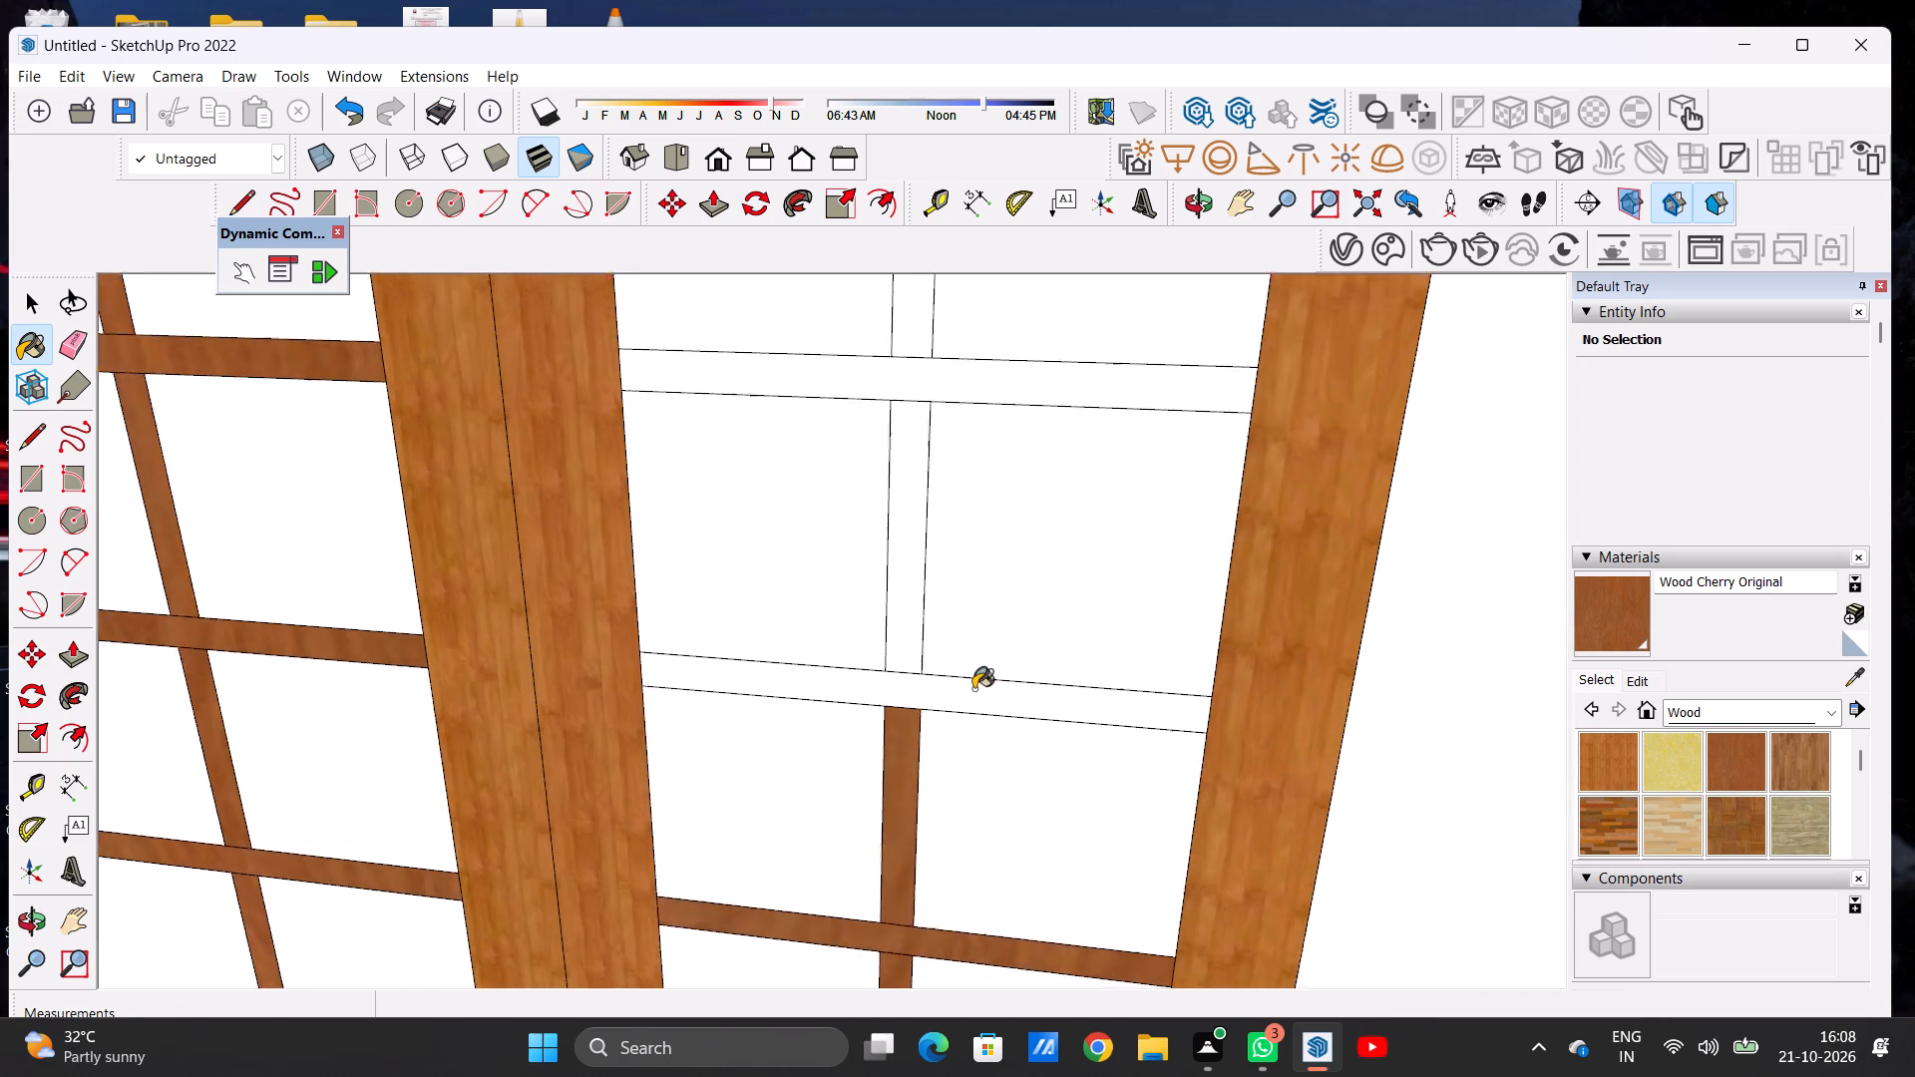
scroll(973, 689, "up", 2)
left_click(951, 689)
left_click(900, 657)
Paint the second and third horizontal glazing bars and the vertical bar above each with Wood Cherry Original in the near leaf.
scroll(765, 838, "down", 14)
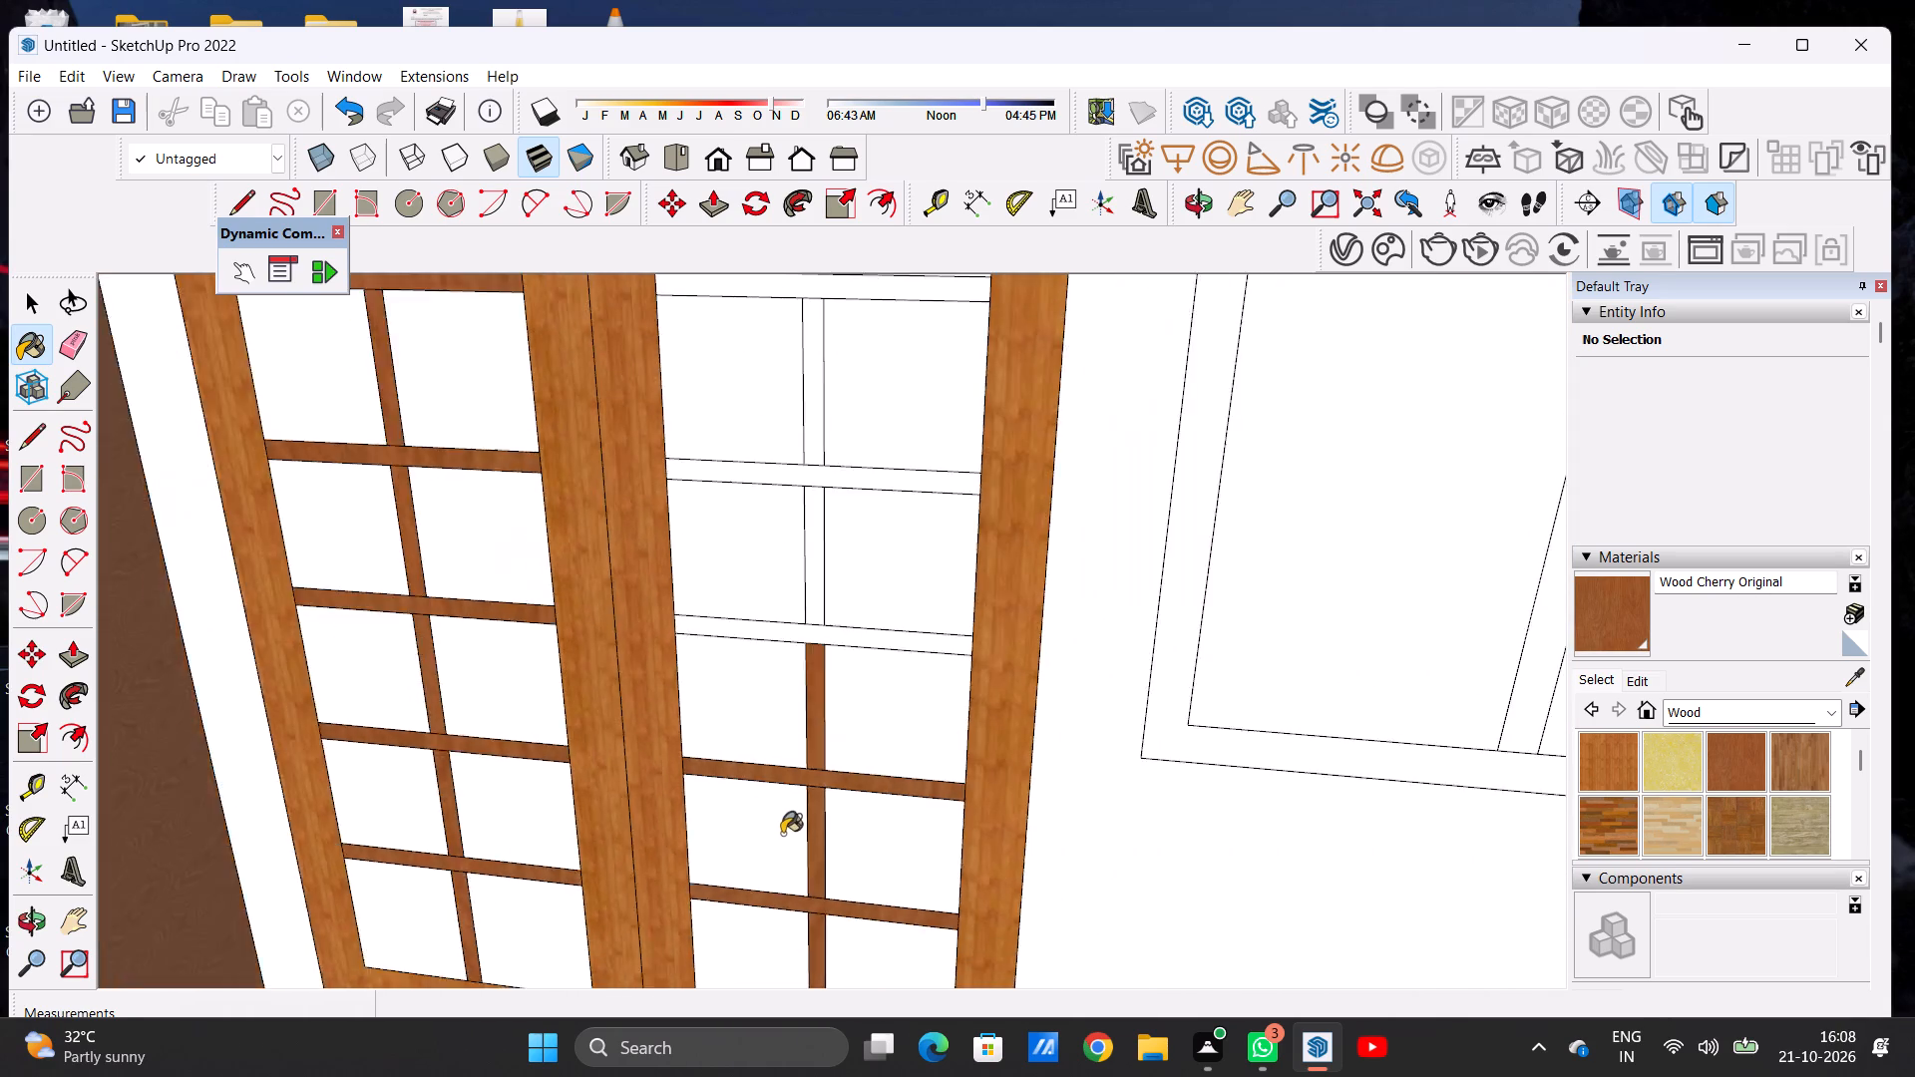
scroll(782, 834, "down", 3)
scroll(797, 725, "up", 1)
scroll(797, 725, "down", 1)
scroll(797, 725, "up", 13)
left_click(797, 725)
left_click(804, 762)
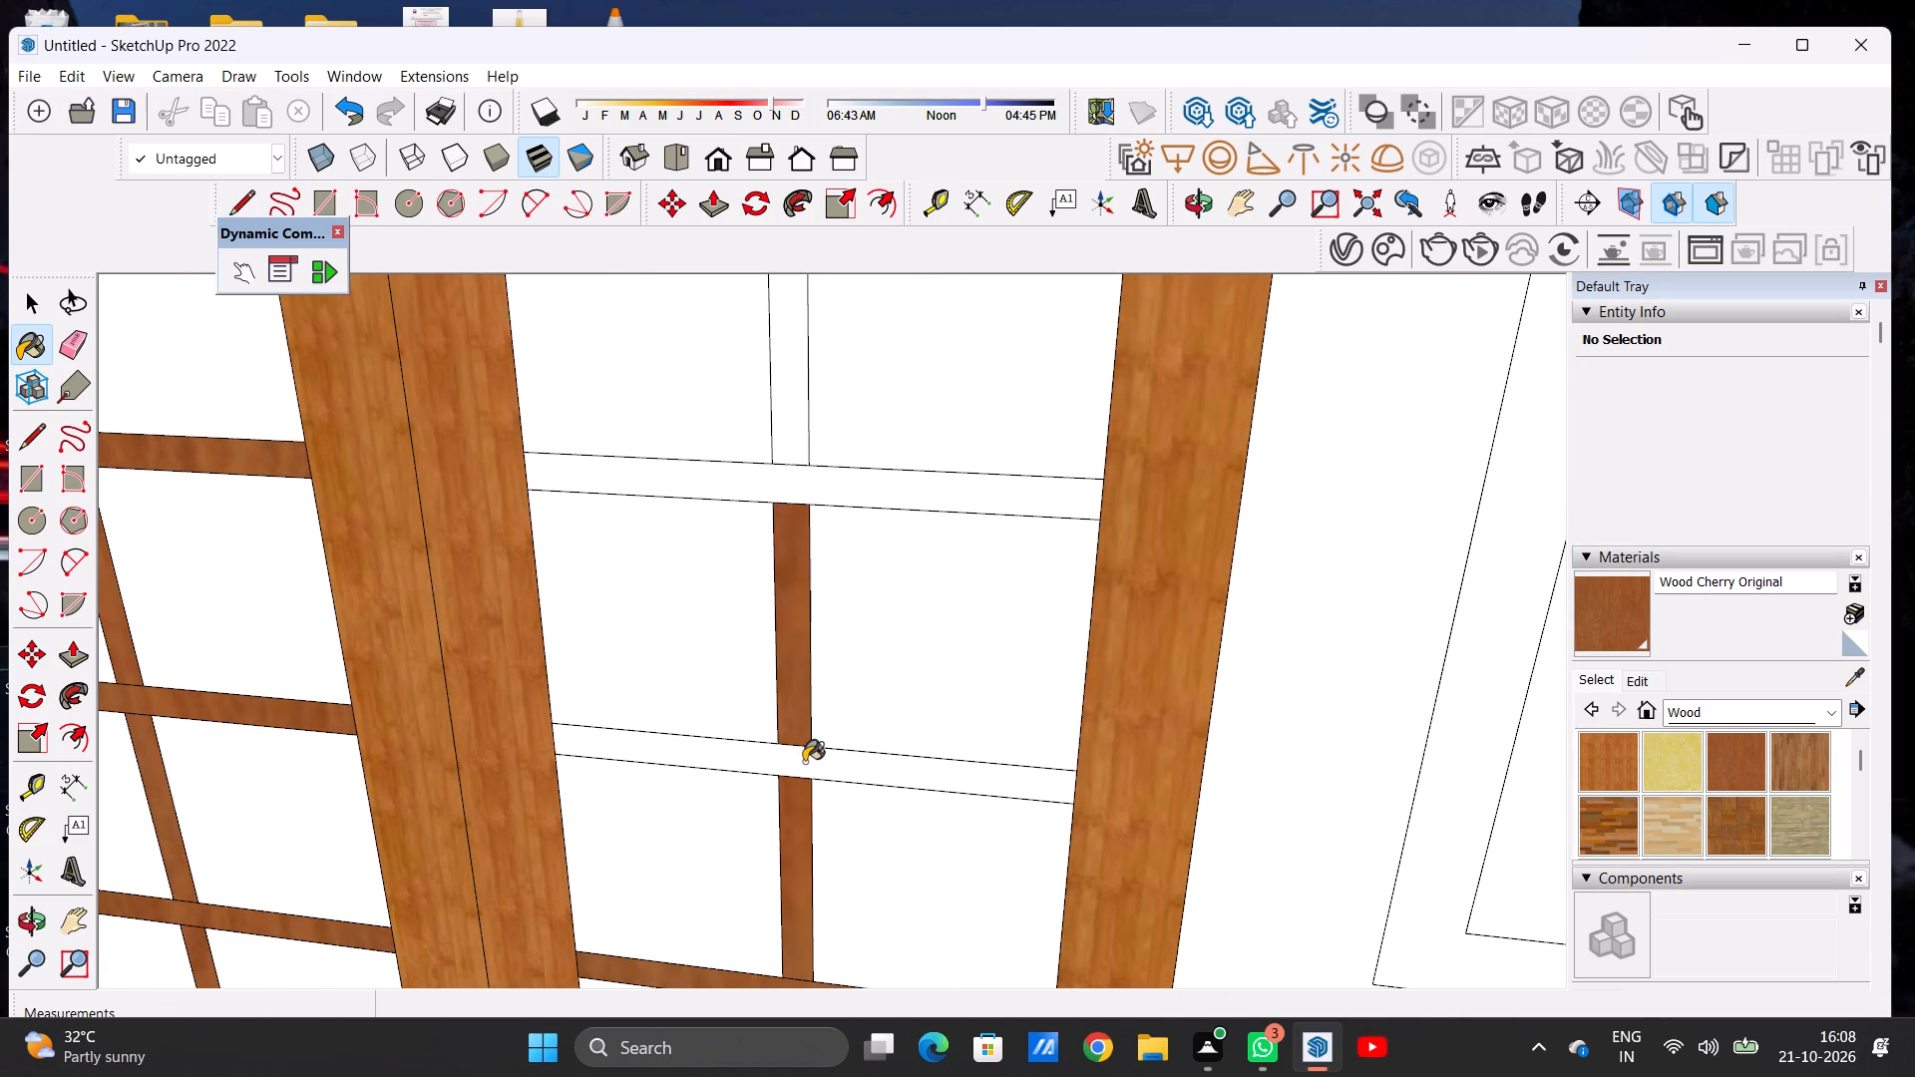
scroll(804, 768, "down", 10)
scroll(808, 616, "up", 14)
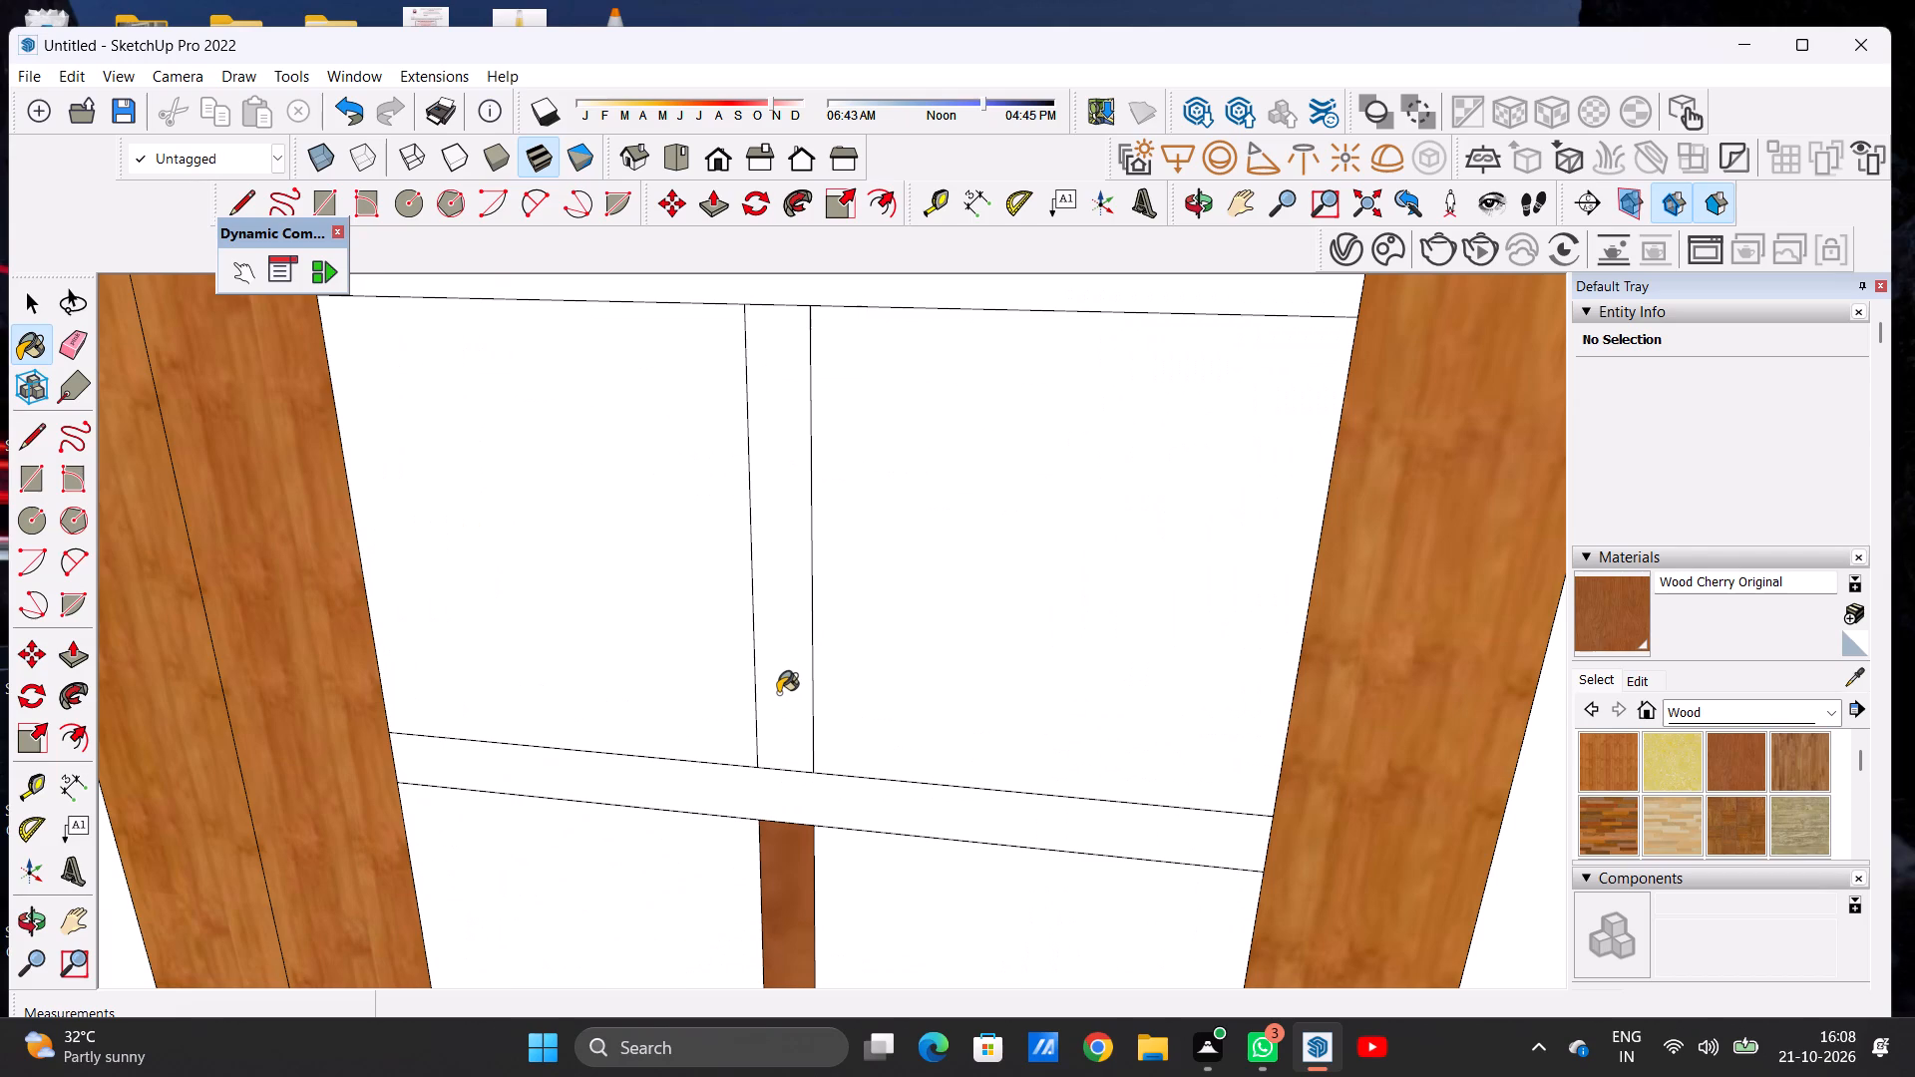
left_click(778, 694)
left_click(783, 795)
Paint the top horizontal glazing bar and the vertical bar above it with Wood Cherry Original in the near leaf.
scroll(790, 861, "down", 15)
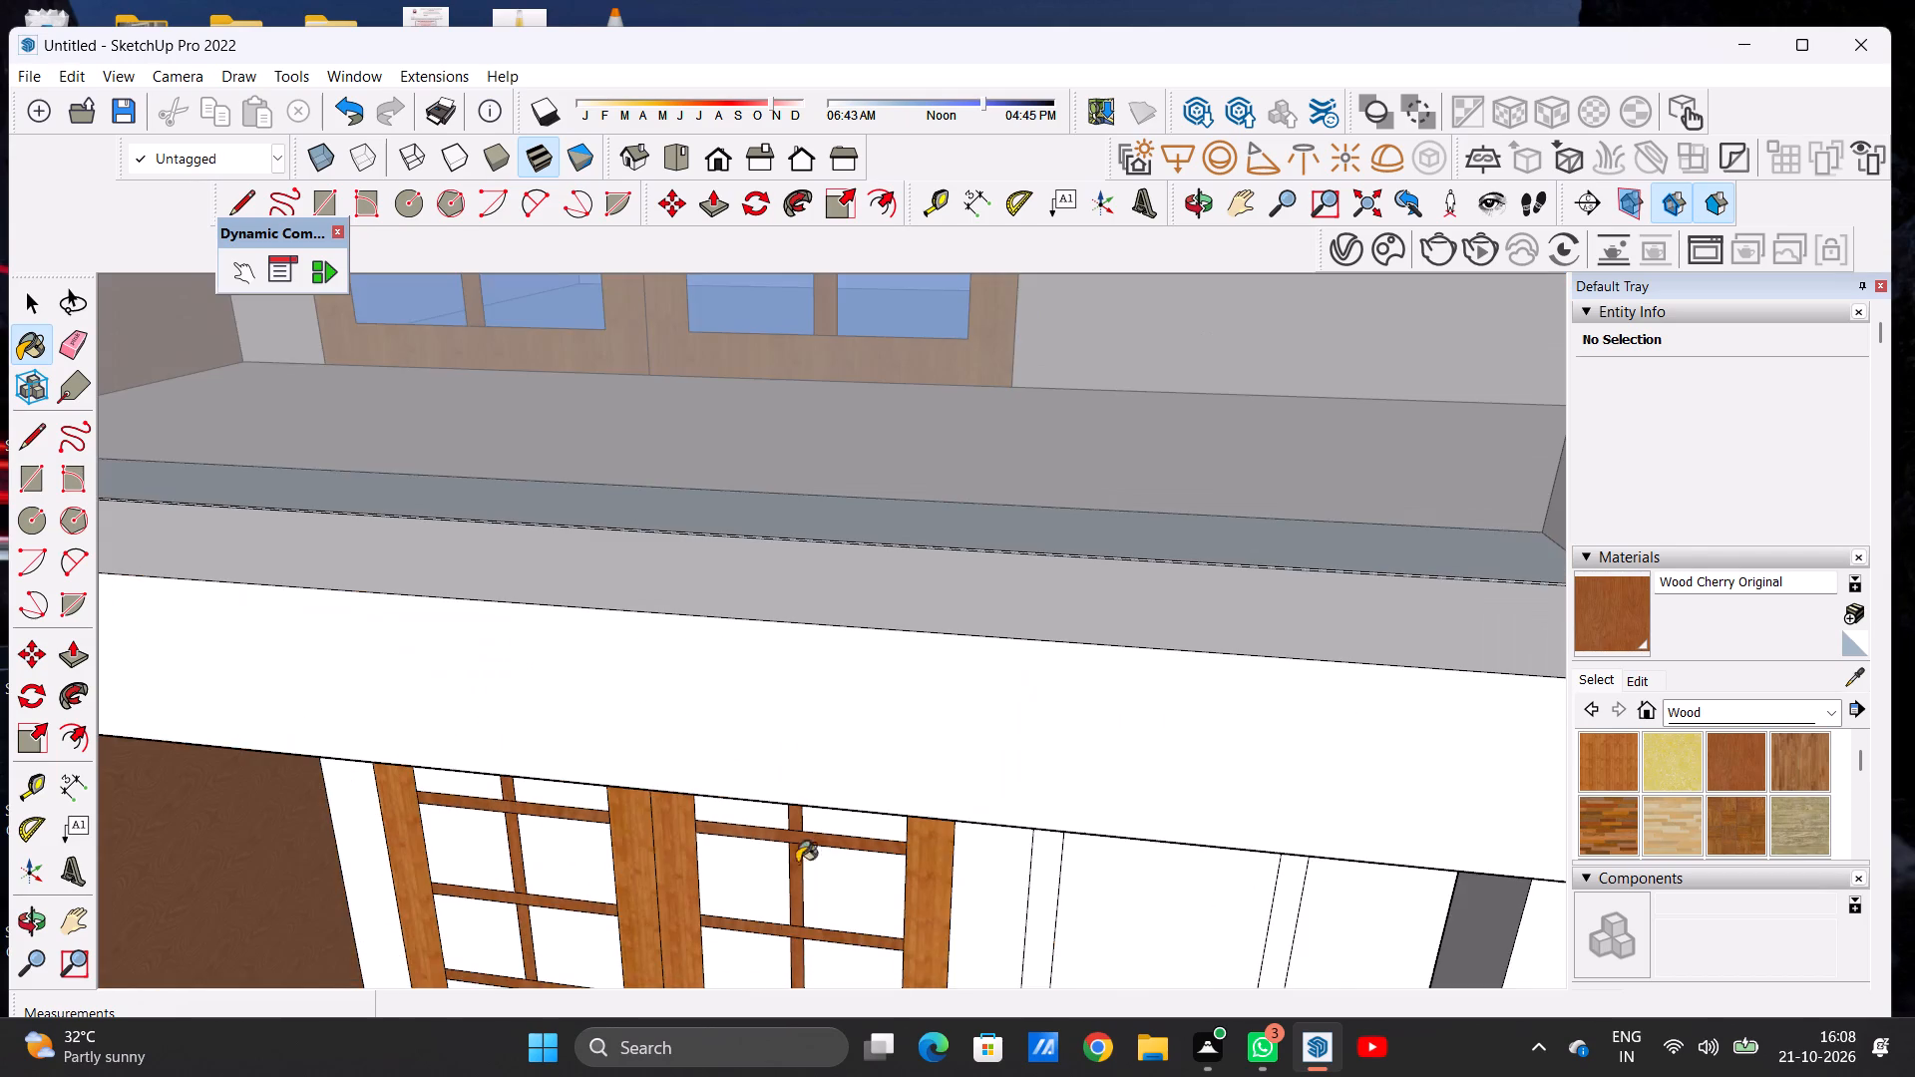
scroll(779, 941, "up", 6)
scroll(819, 508, "up", 6)
left_click(805, 499)
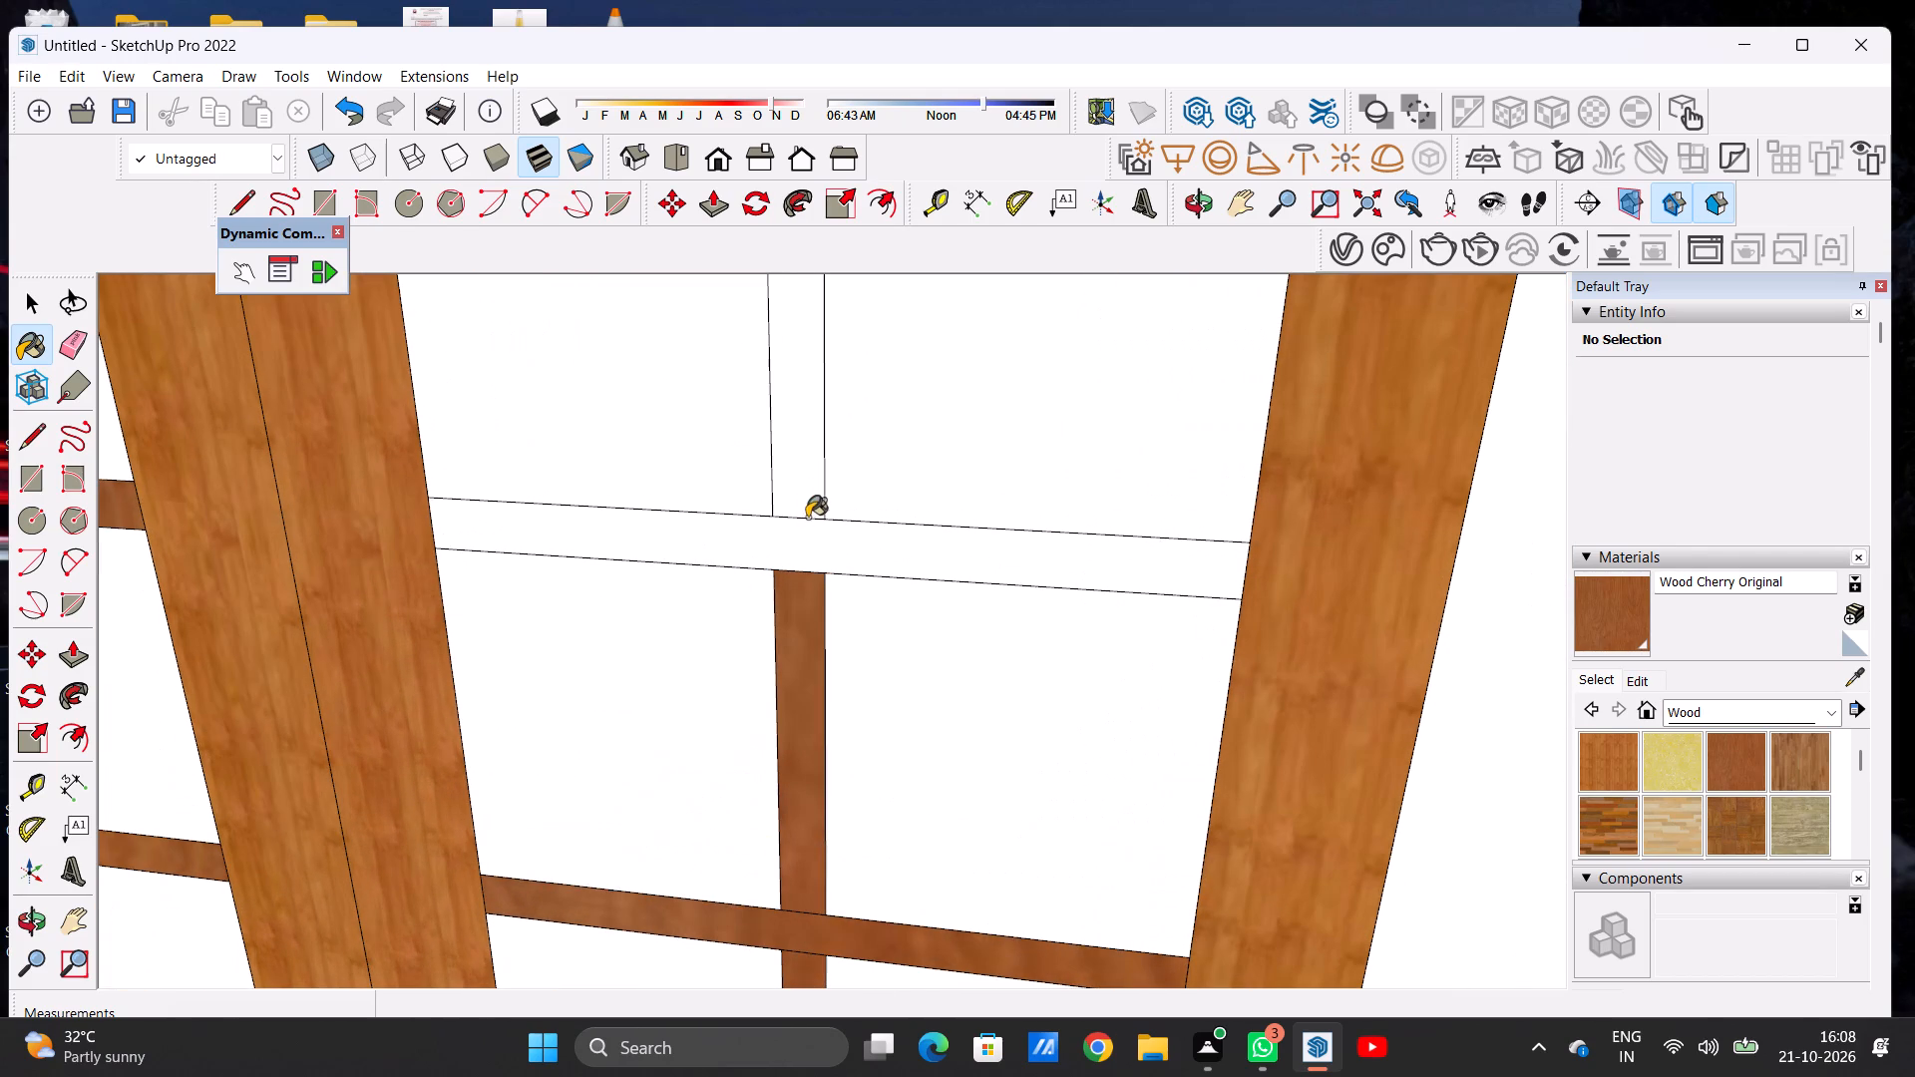
left_click(812, 532)
key("space")
Paint the four panes in the top two rows of the far door leaf with Translucent Glass Blue from Glass and Mirrors.
scroll(742, 608, "down", 10)
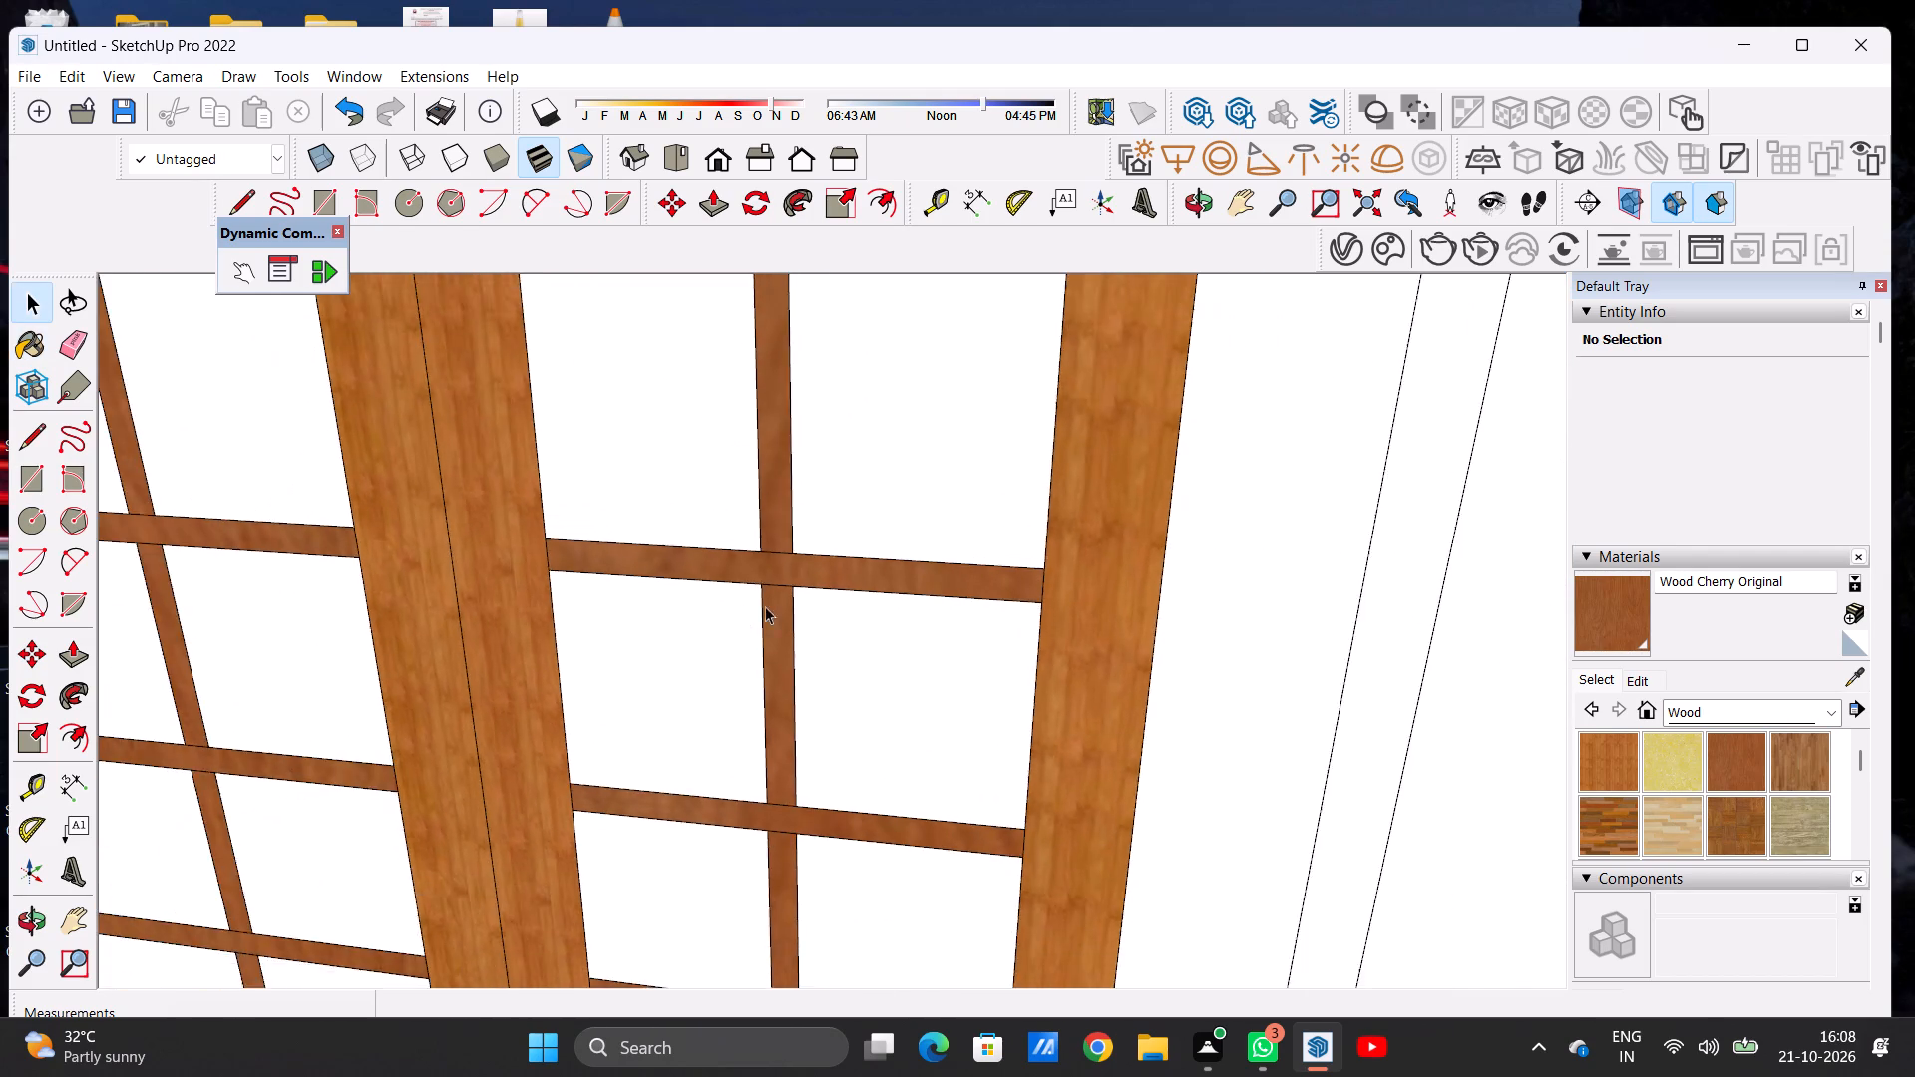
scroll(765, 606, "down", 19)
middle_click_drag(819, 702, 861, 592)
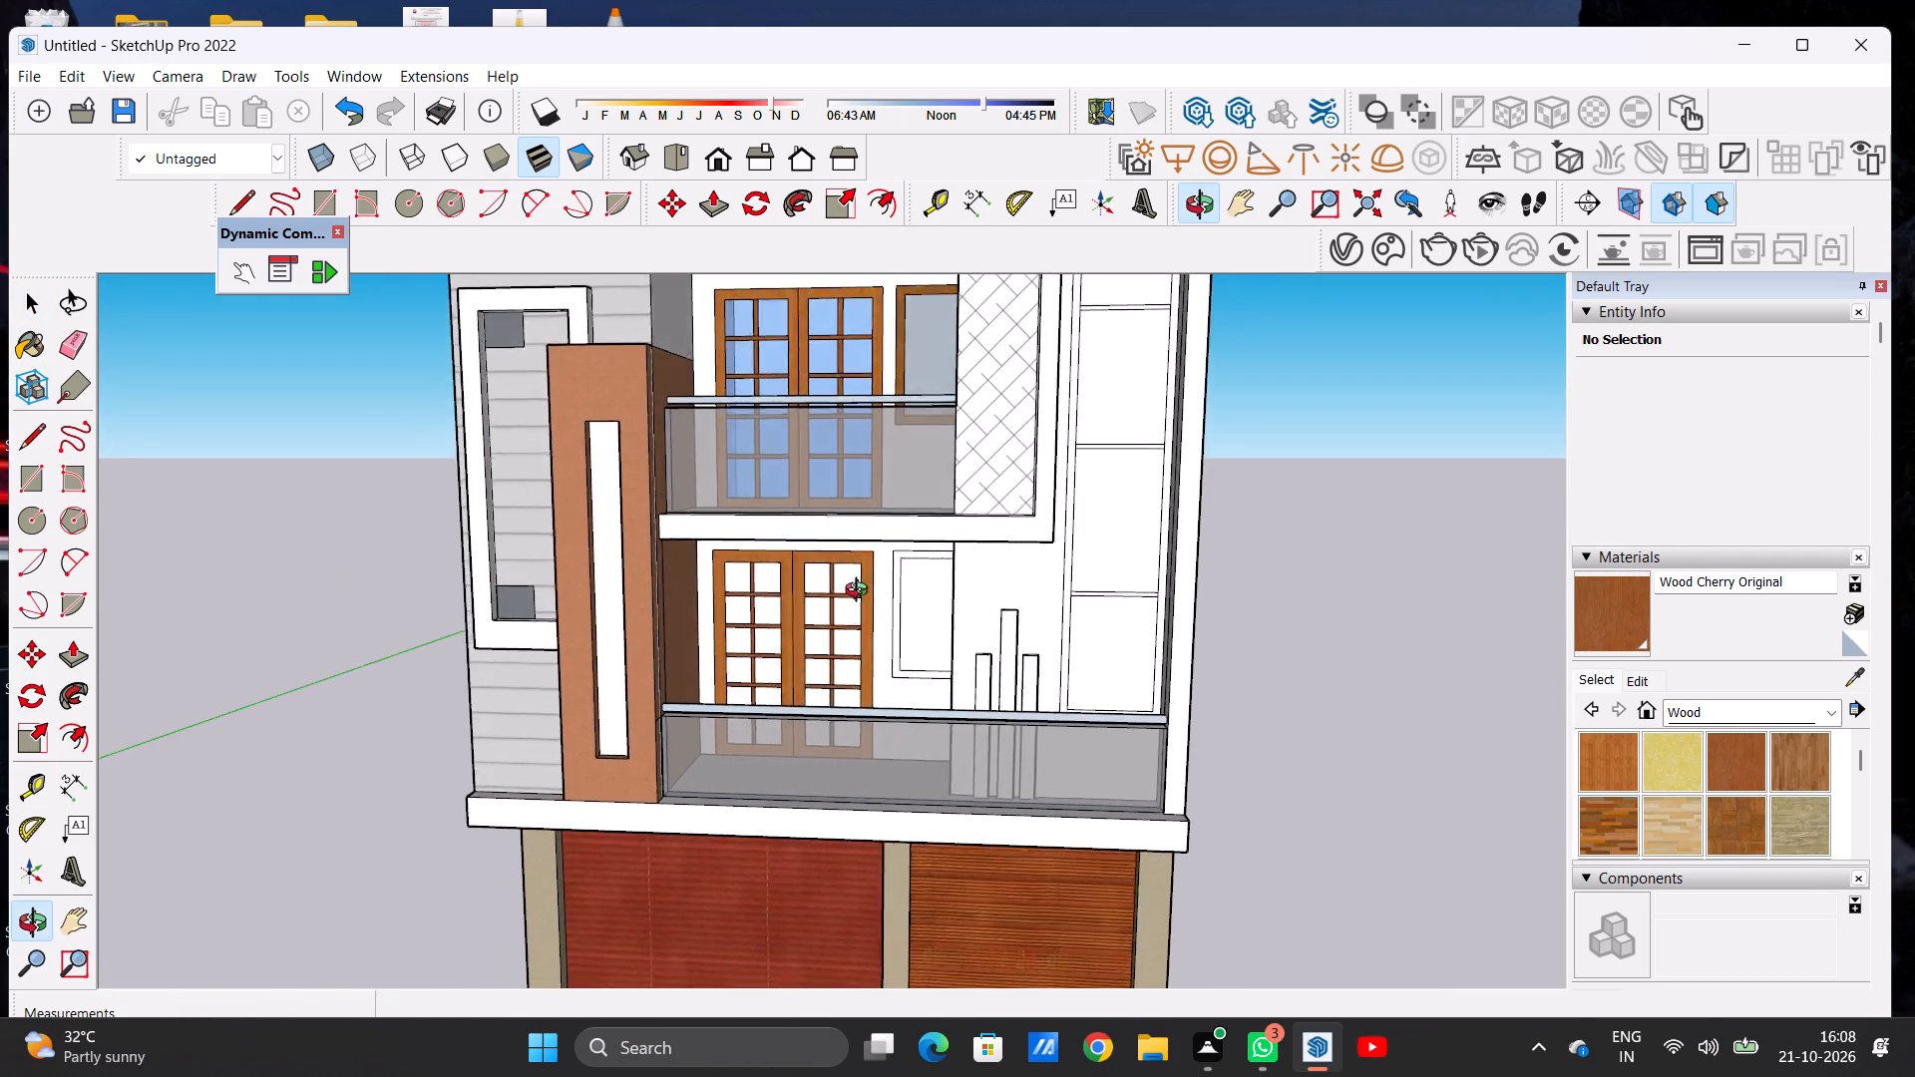
middle_click_drag(861, 592, 873, 585)
scroll(848, 618, "up", 11)
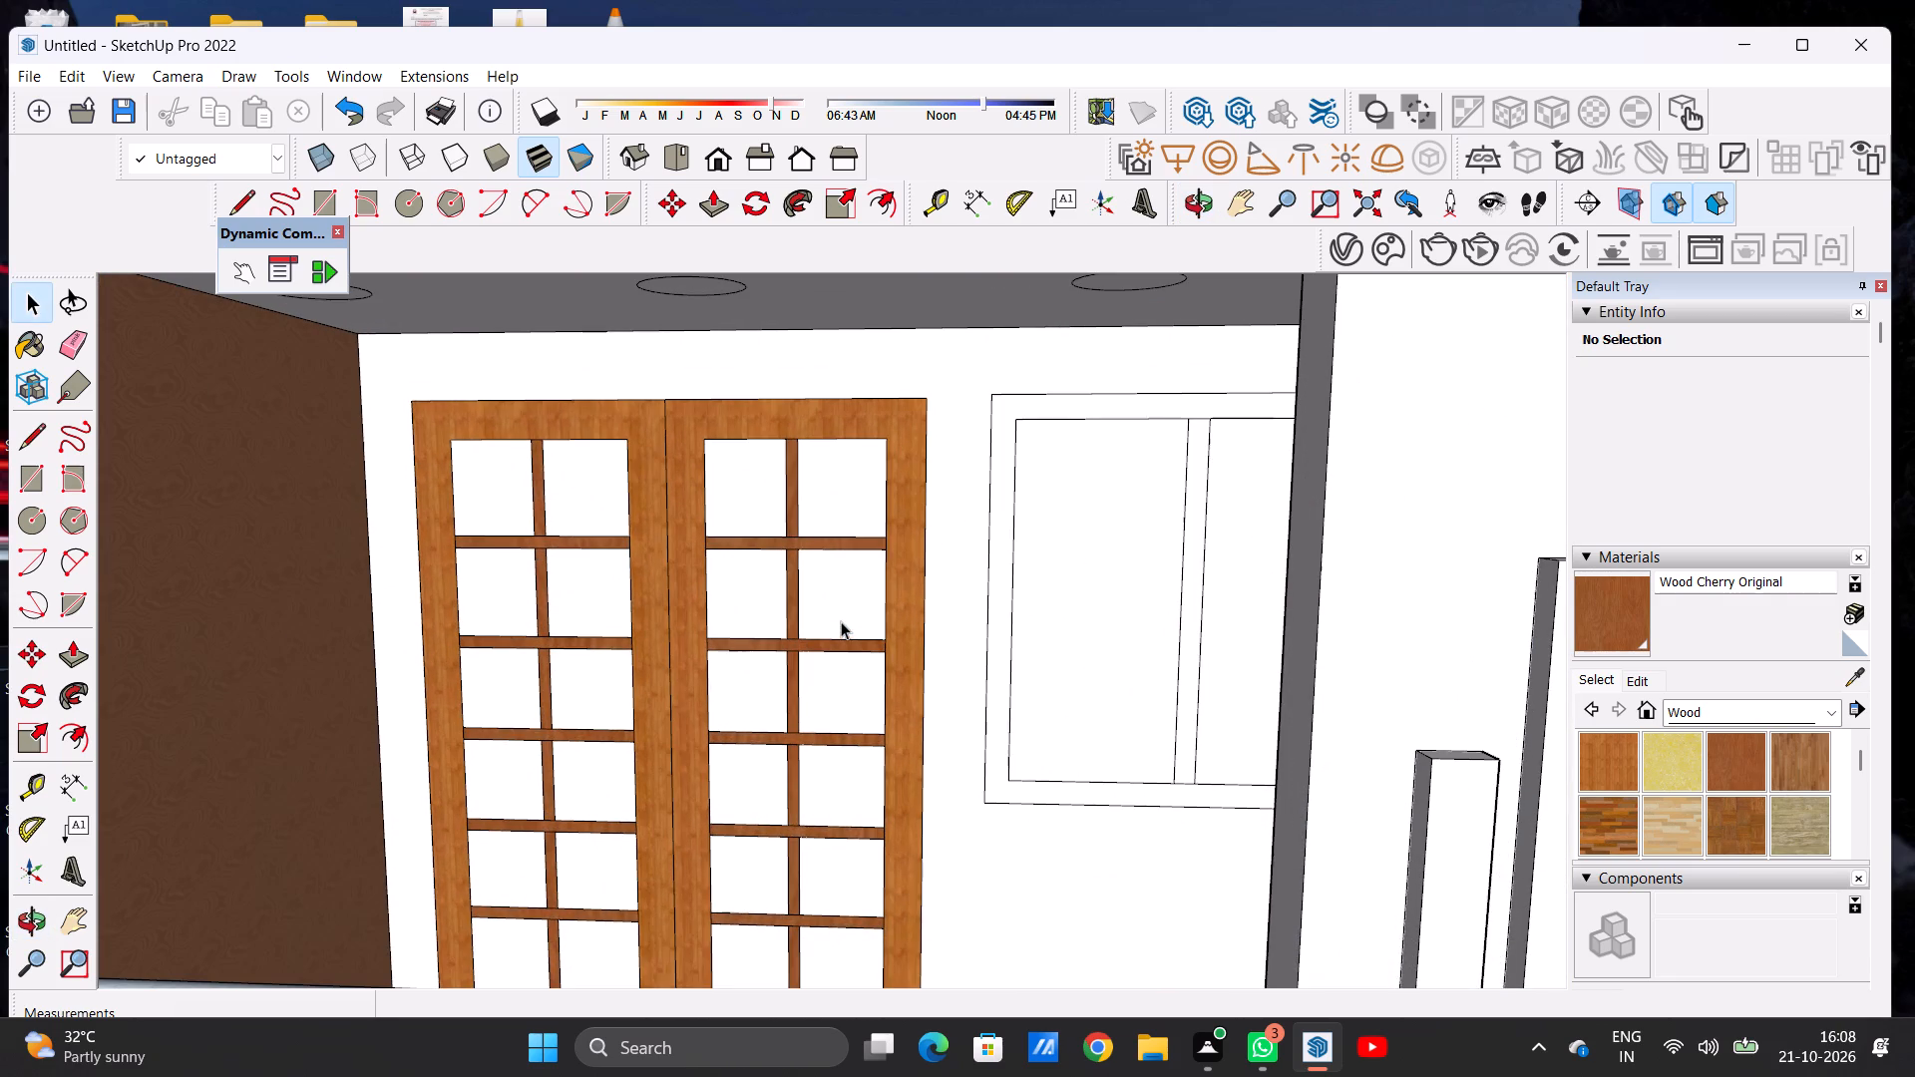
left_click(1690, 703)
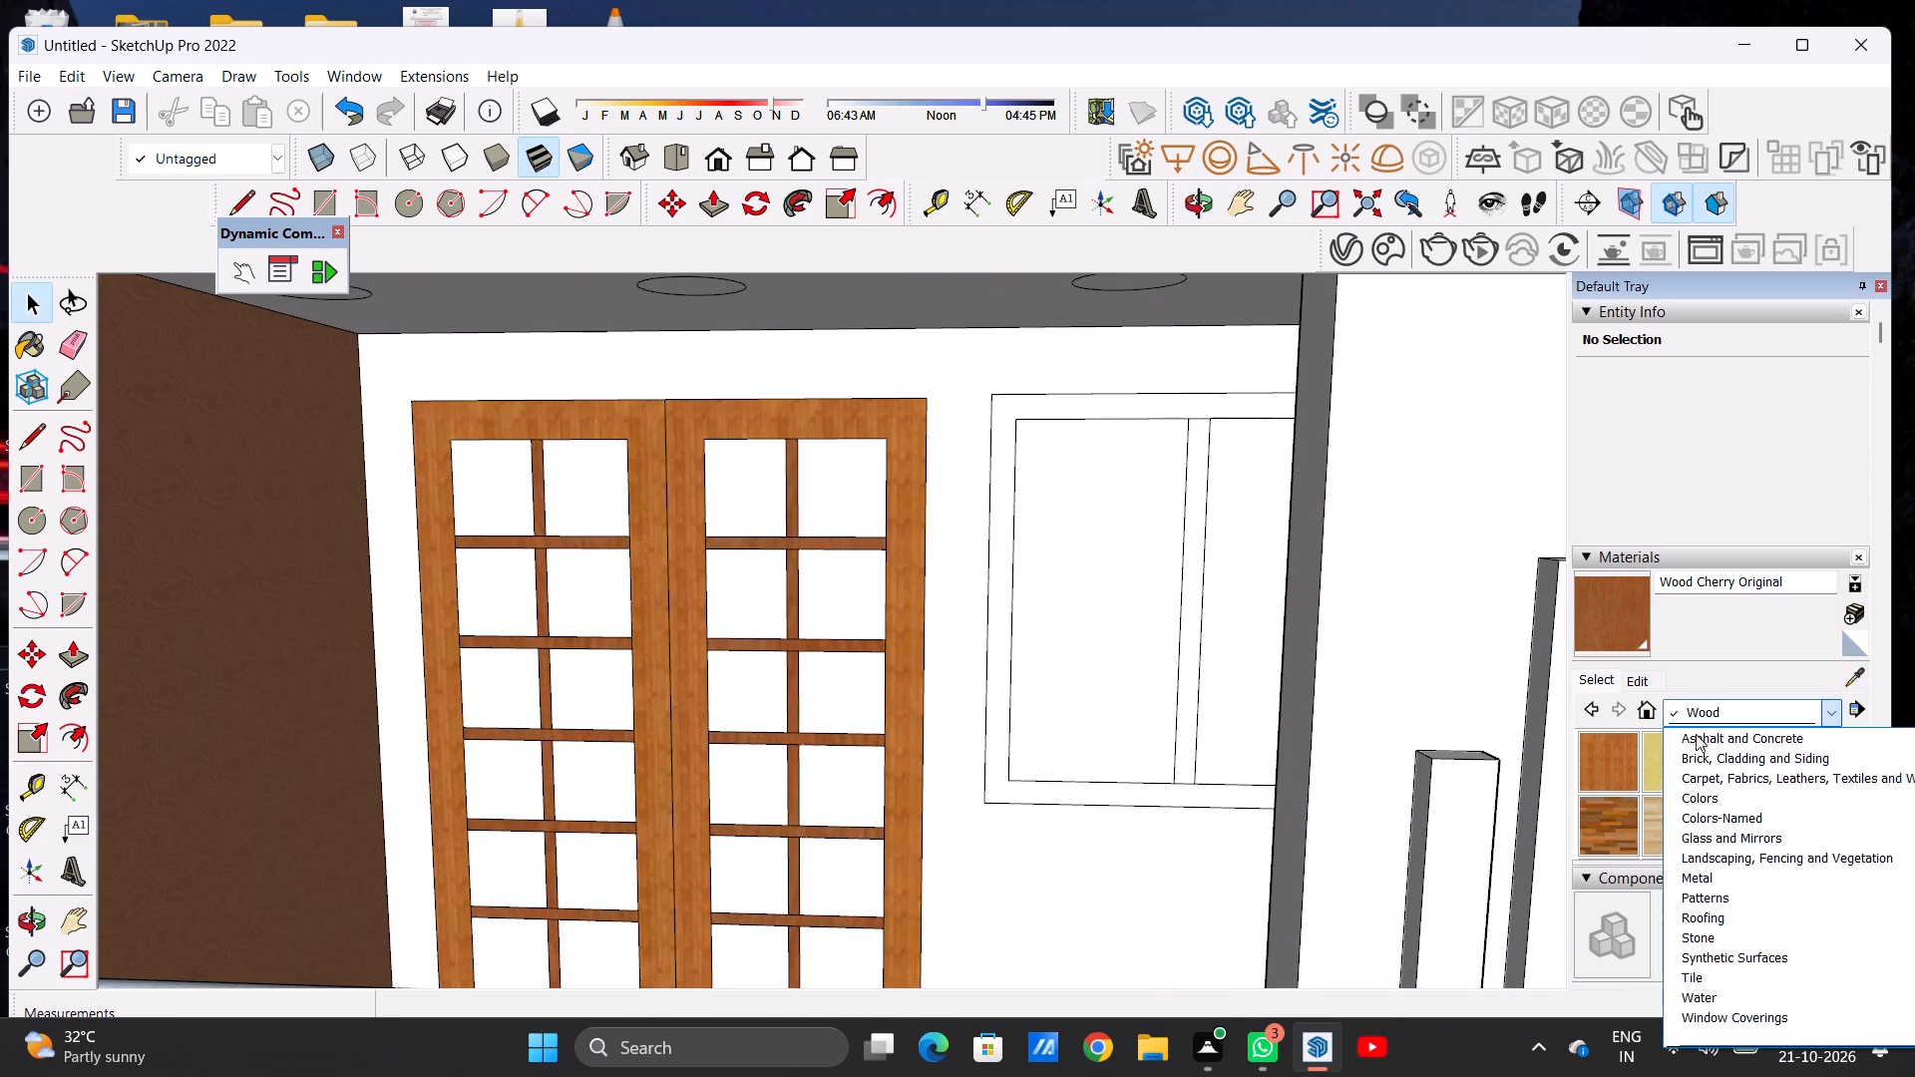
left_click(1732, 845)
left_click(1786, 766)
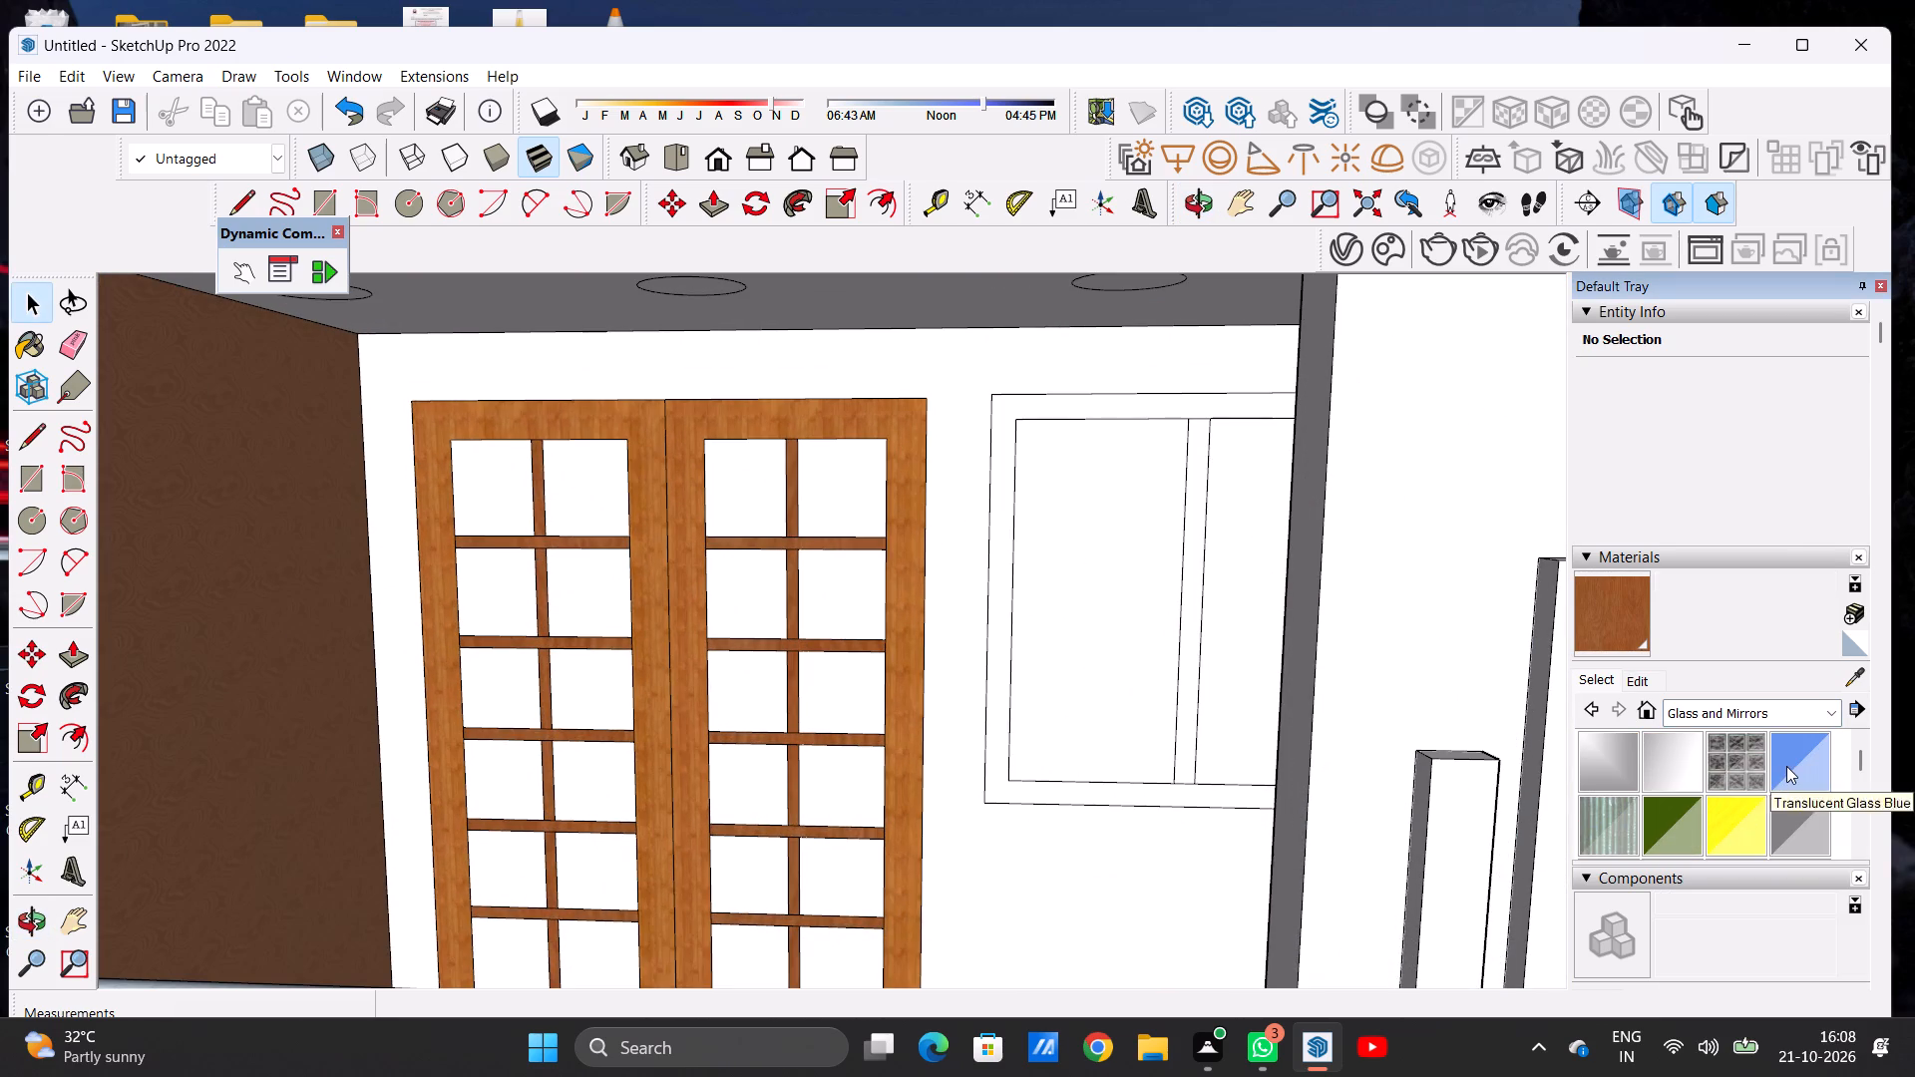
scroll(568, 573, "up", 6)
left_click(461, 441)
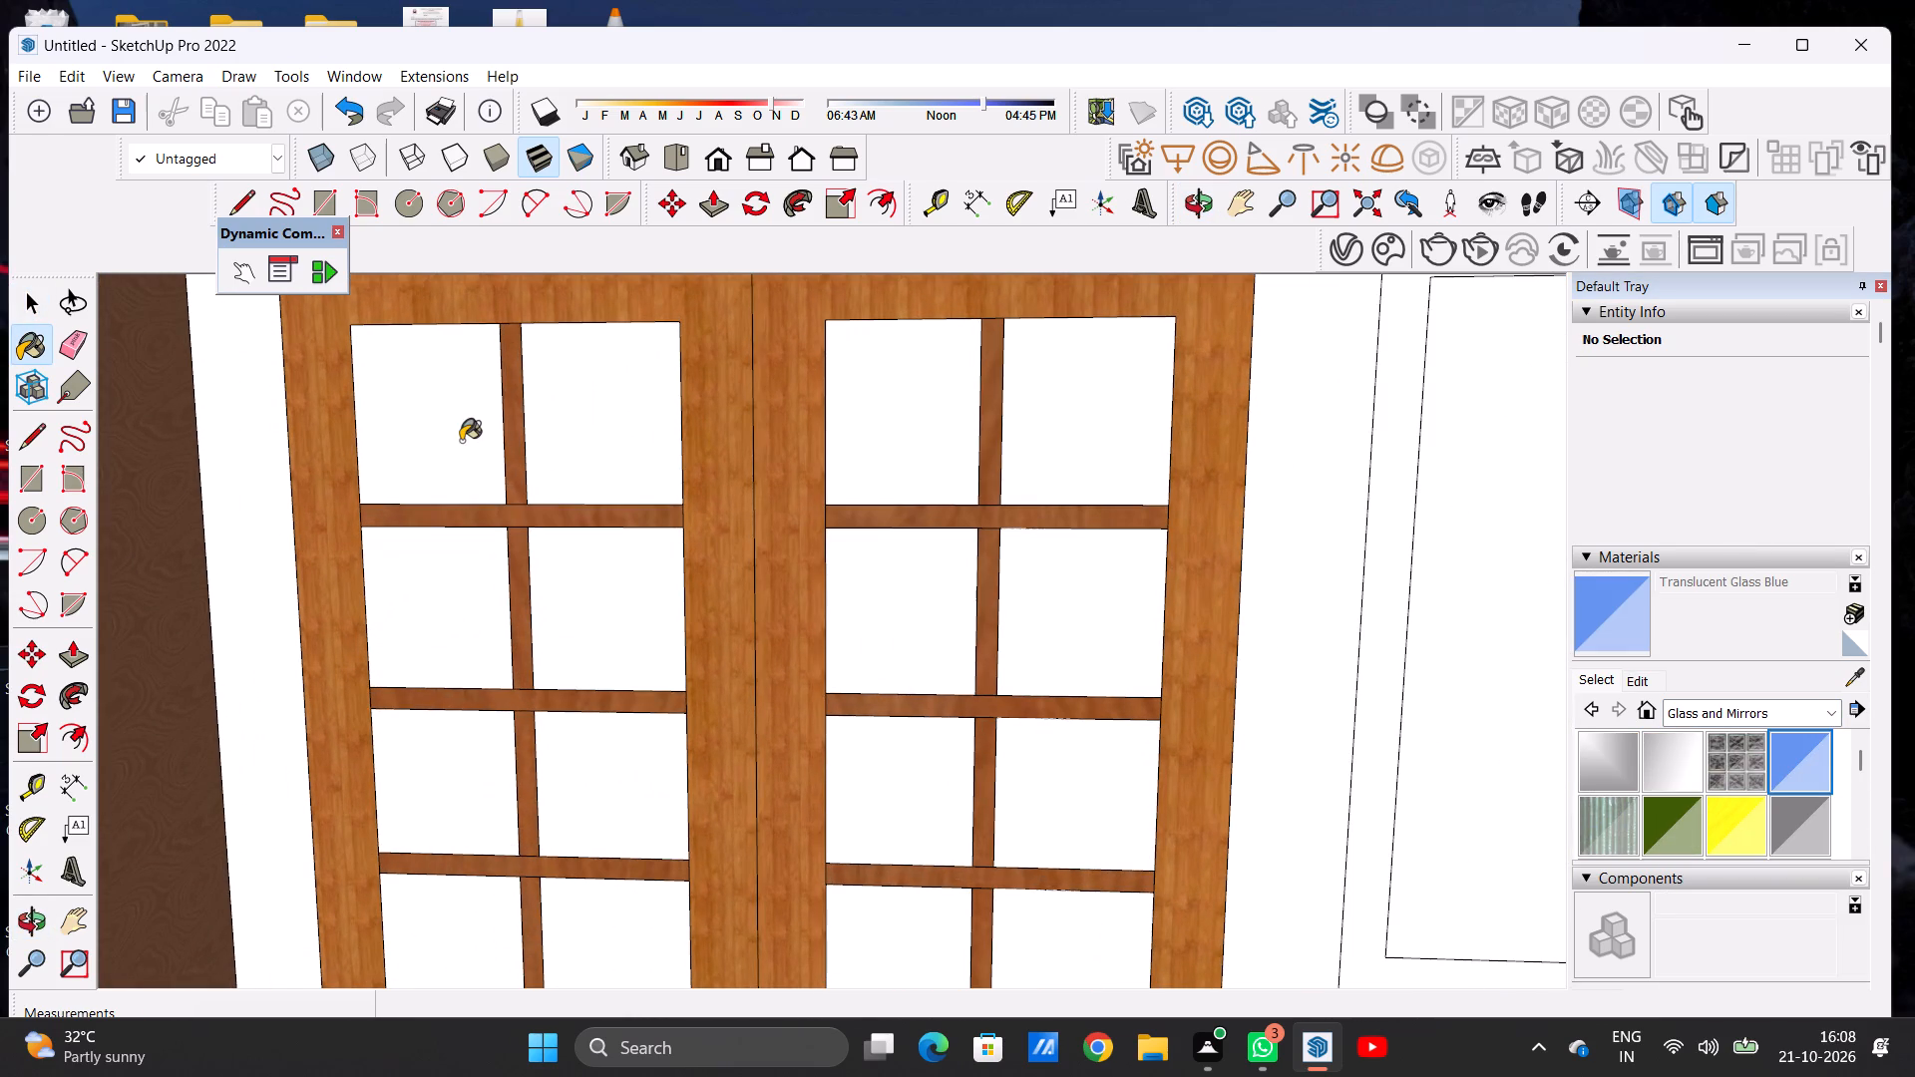
left_click(550, 443)
left_click(591, 645)
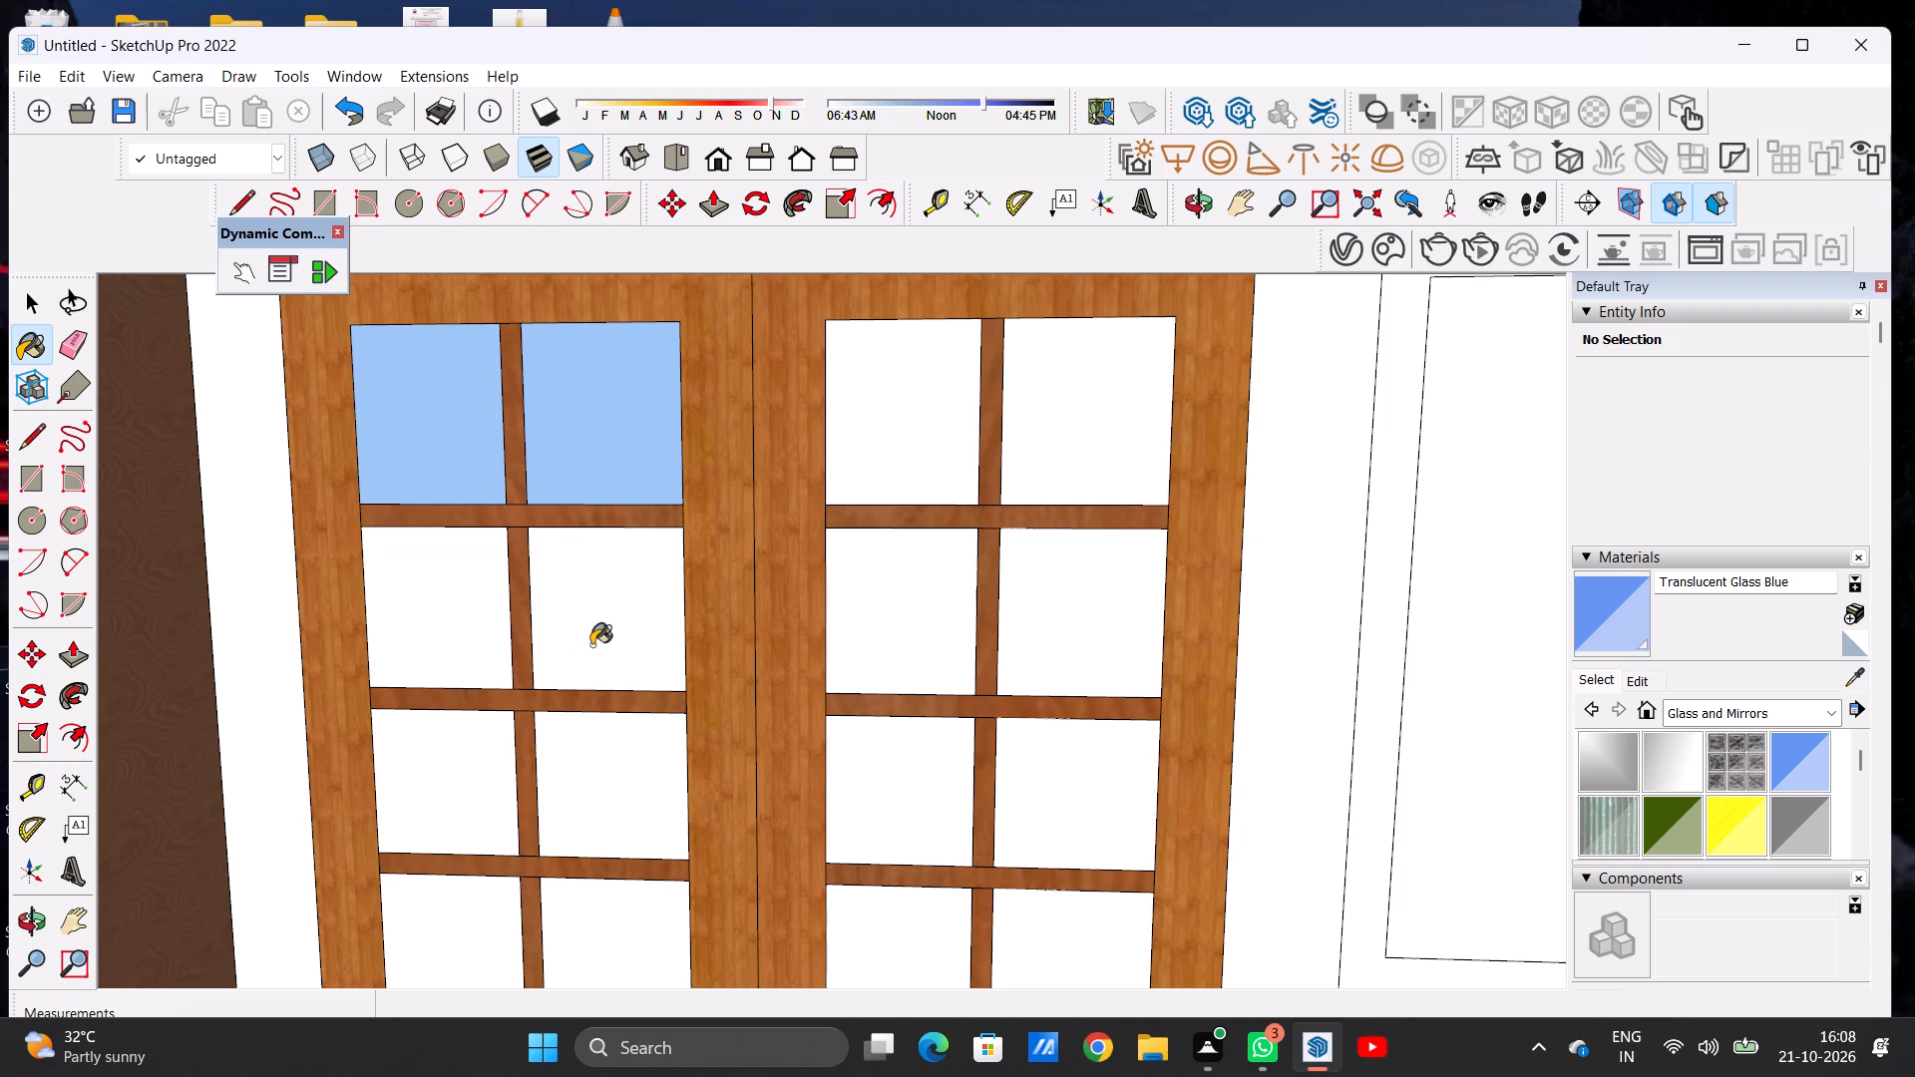
left_click(463, 611)
Paint the panes in the third and fourth rows of the far door leaf with Translucent Glass Blue.
scroll(645, 541, "down", 14)
scroll(618, 646, "up", 5)
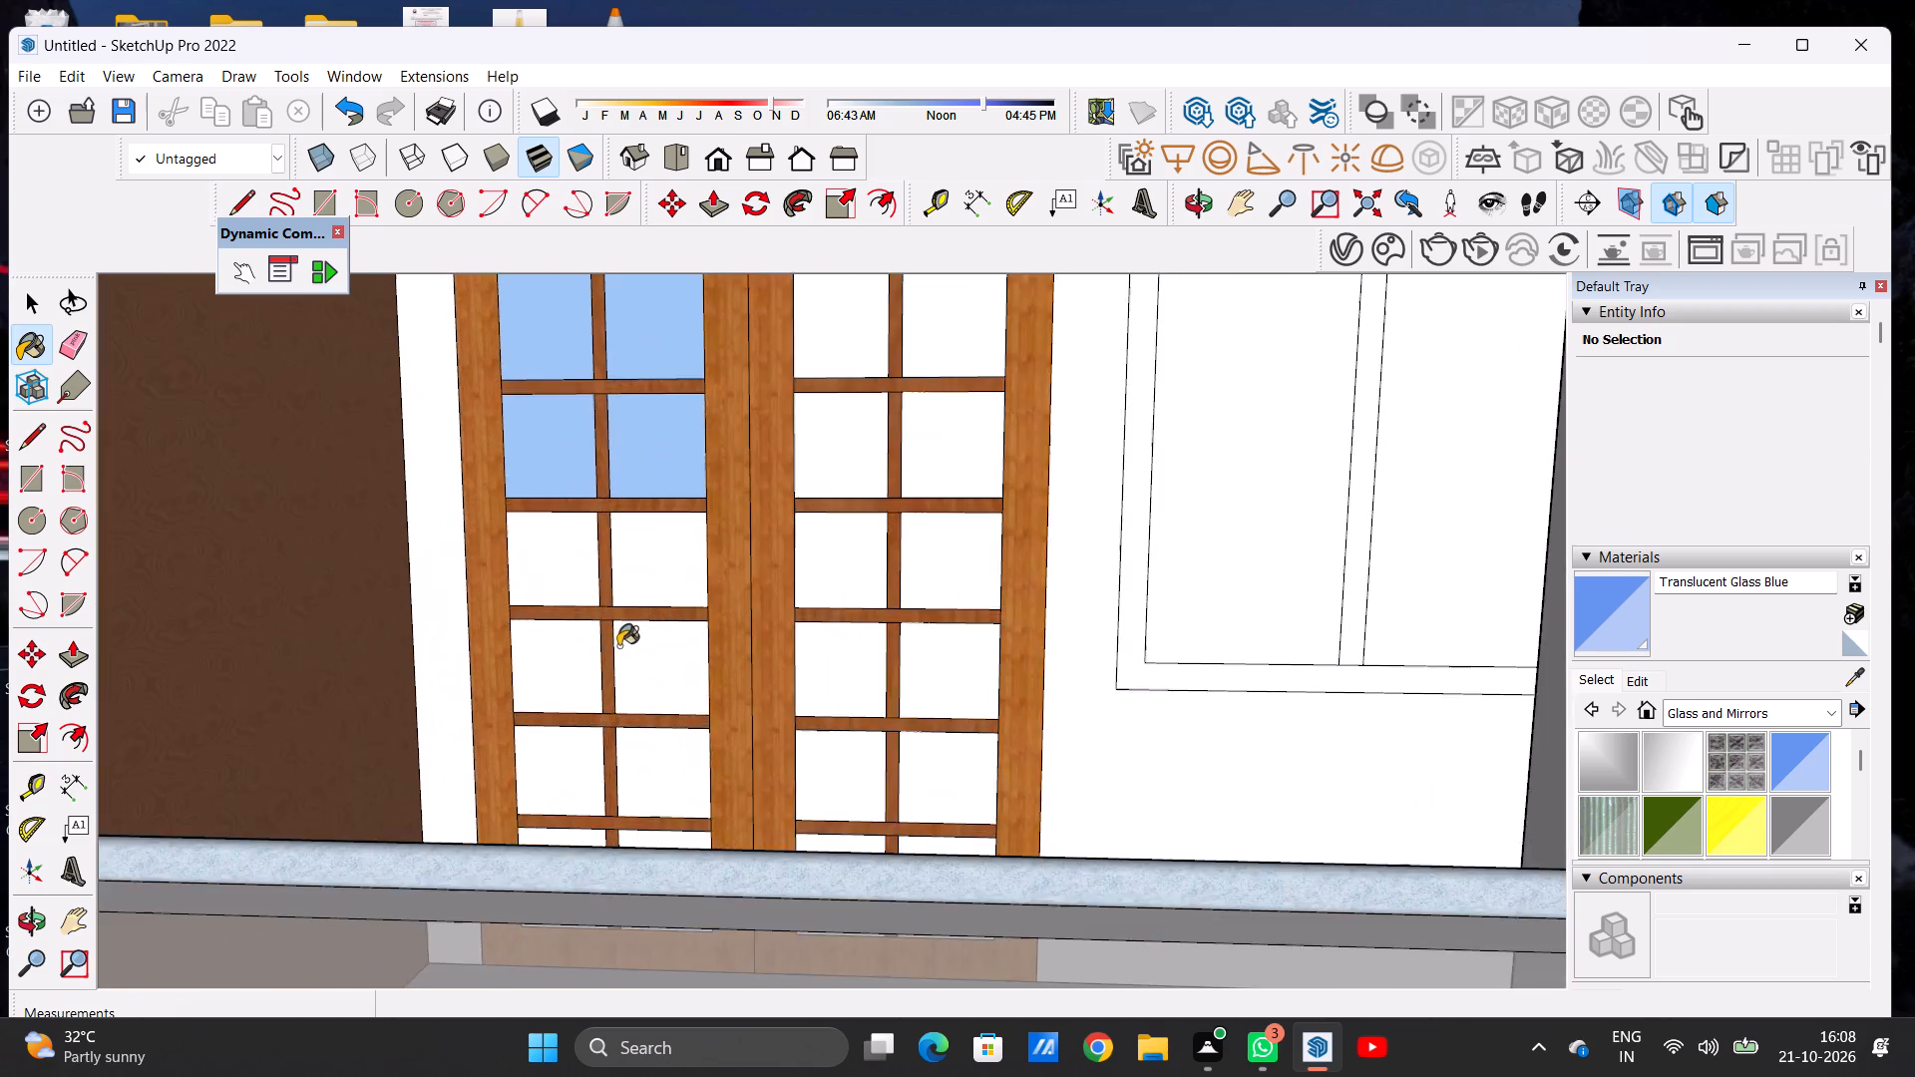
scroll(618, 646, "up", 8)
left_click(660, 516)
left_click(524, 516)
left_click(511, 599)
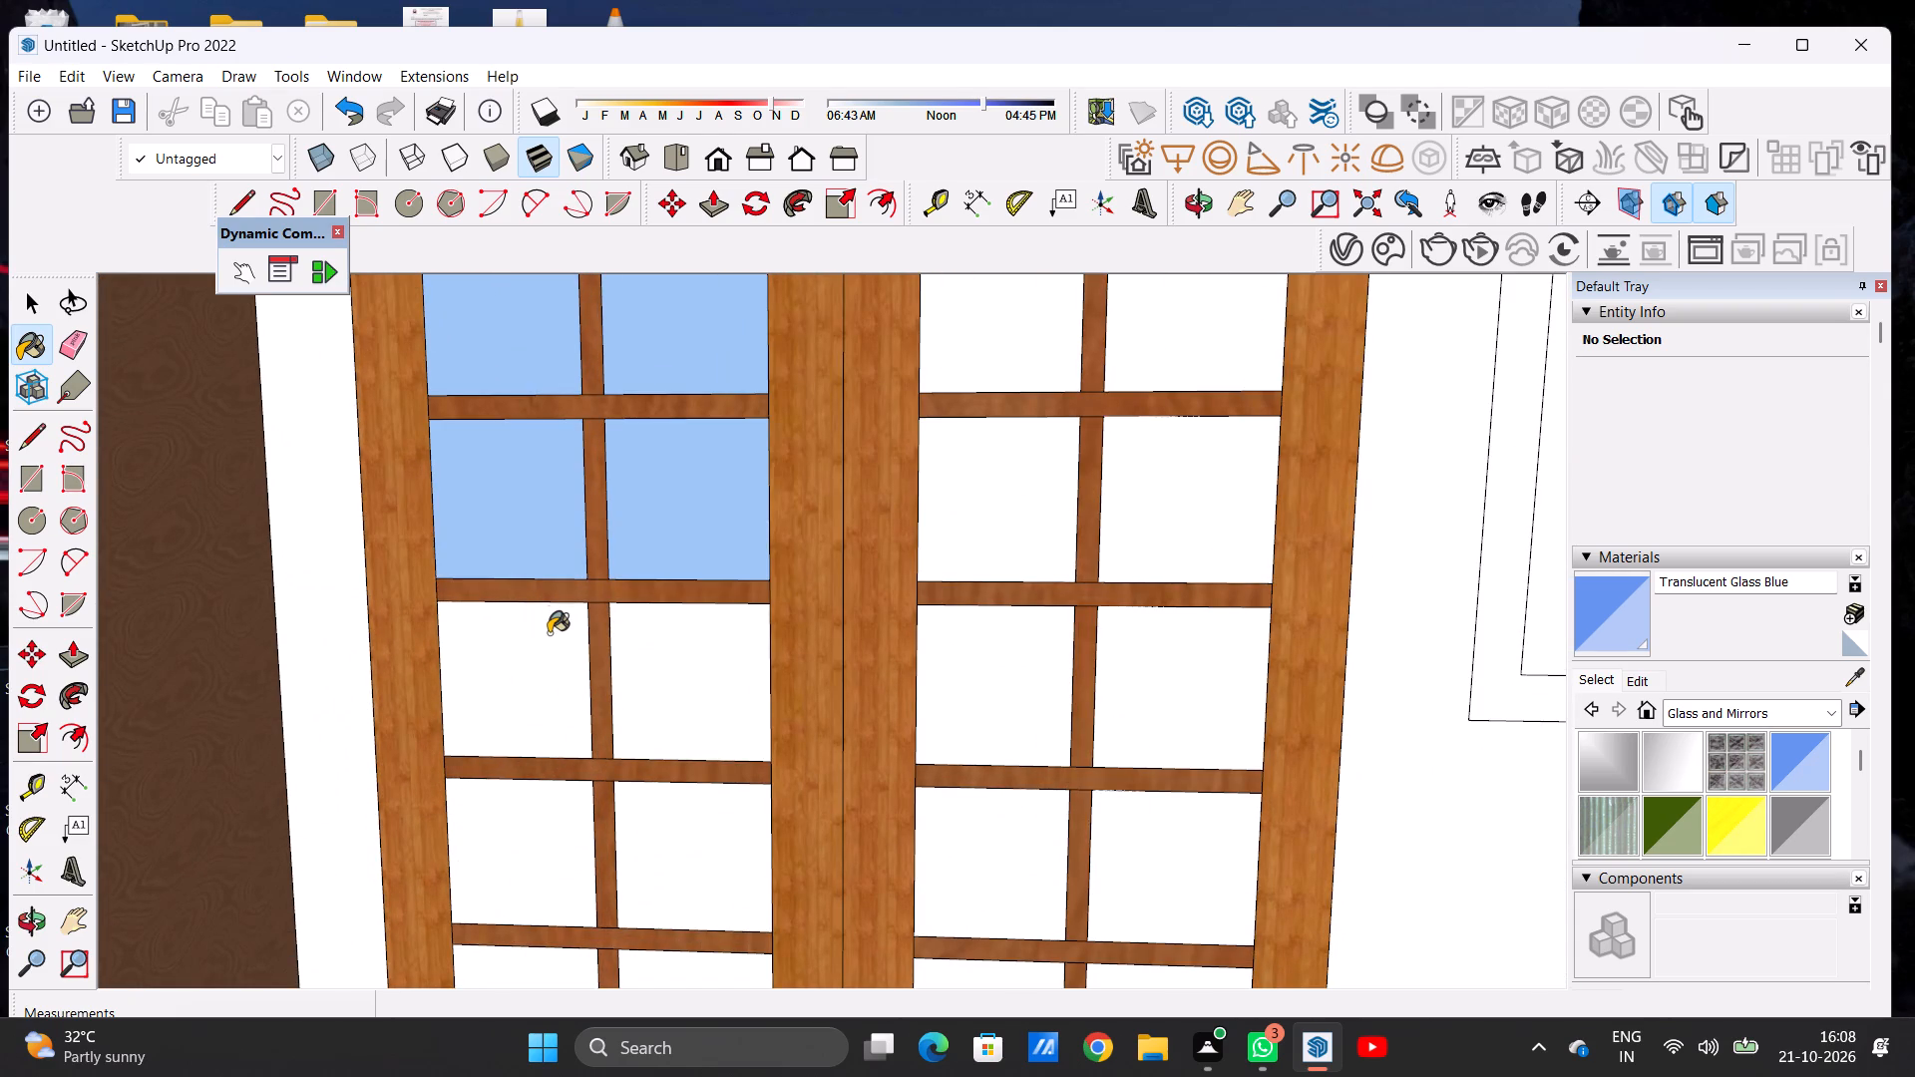
key("ctrl+z")
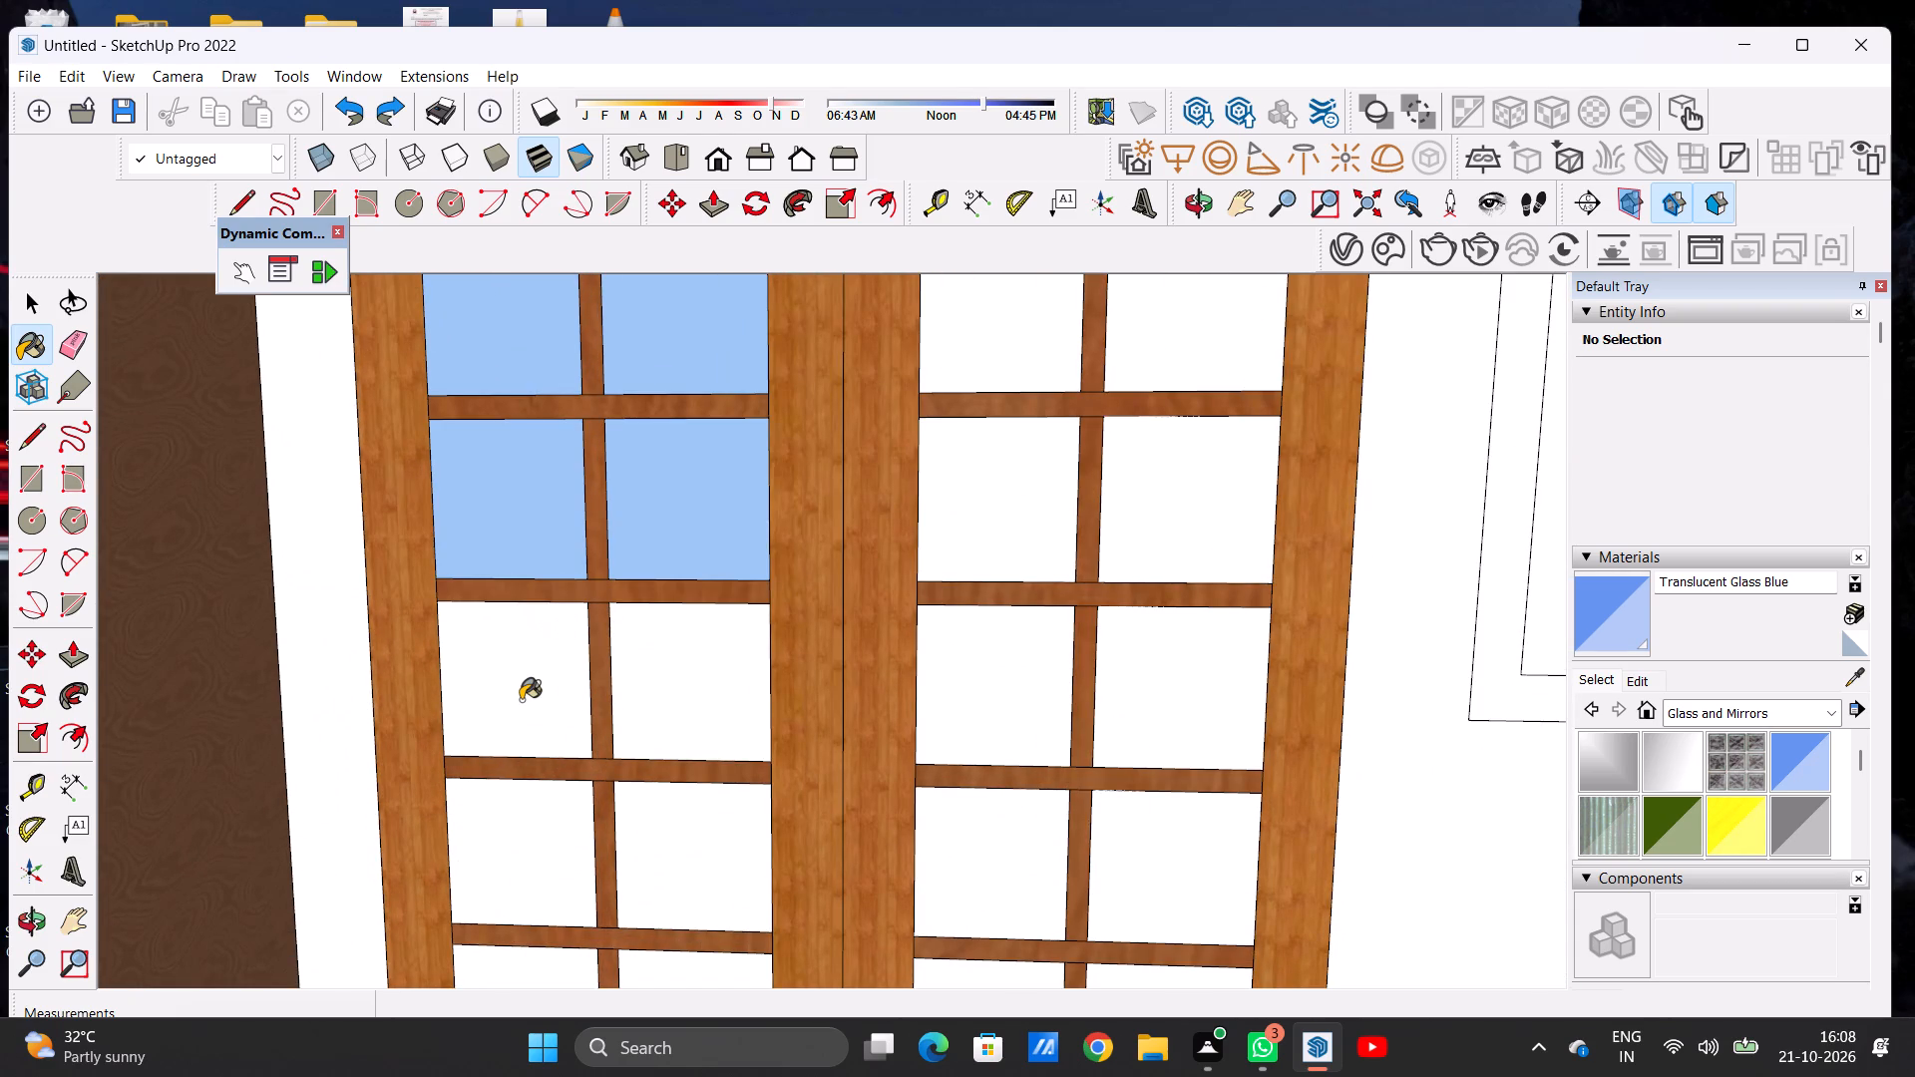
left_click(521, 700)
left_click(670, 703)
Paint the four panes in the bottom two rows of the far door leaf with Translucent Glass Blue.
scroll(603, 509, "down", 4)
scroll(603, 509, "up", 1)
scroll(603, 509, "down", 8)
middle_click_drag(653, 605, 641, 631)
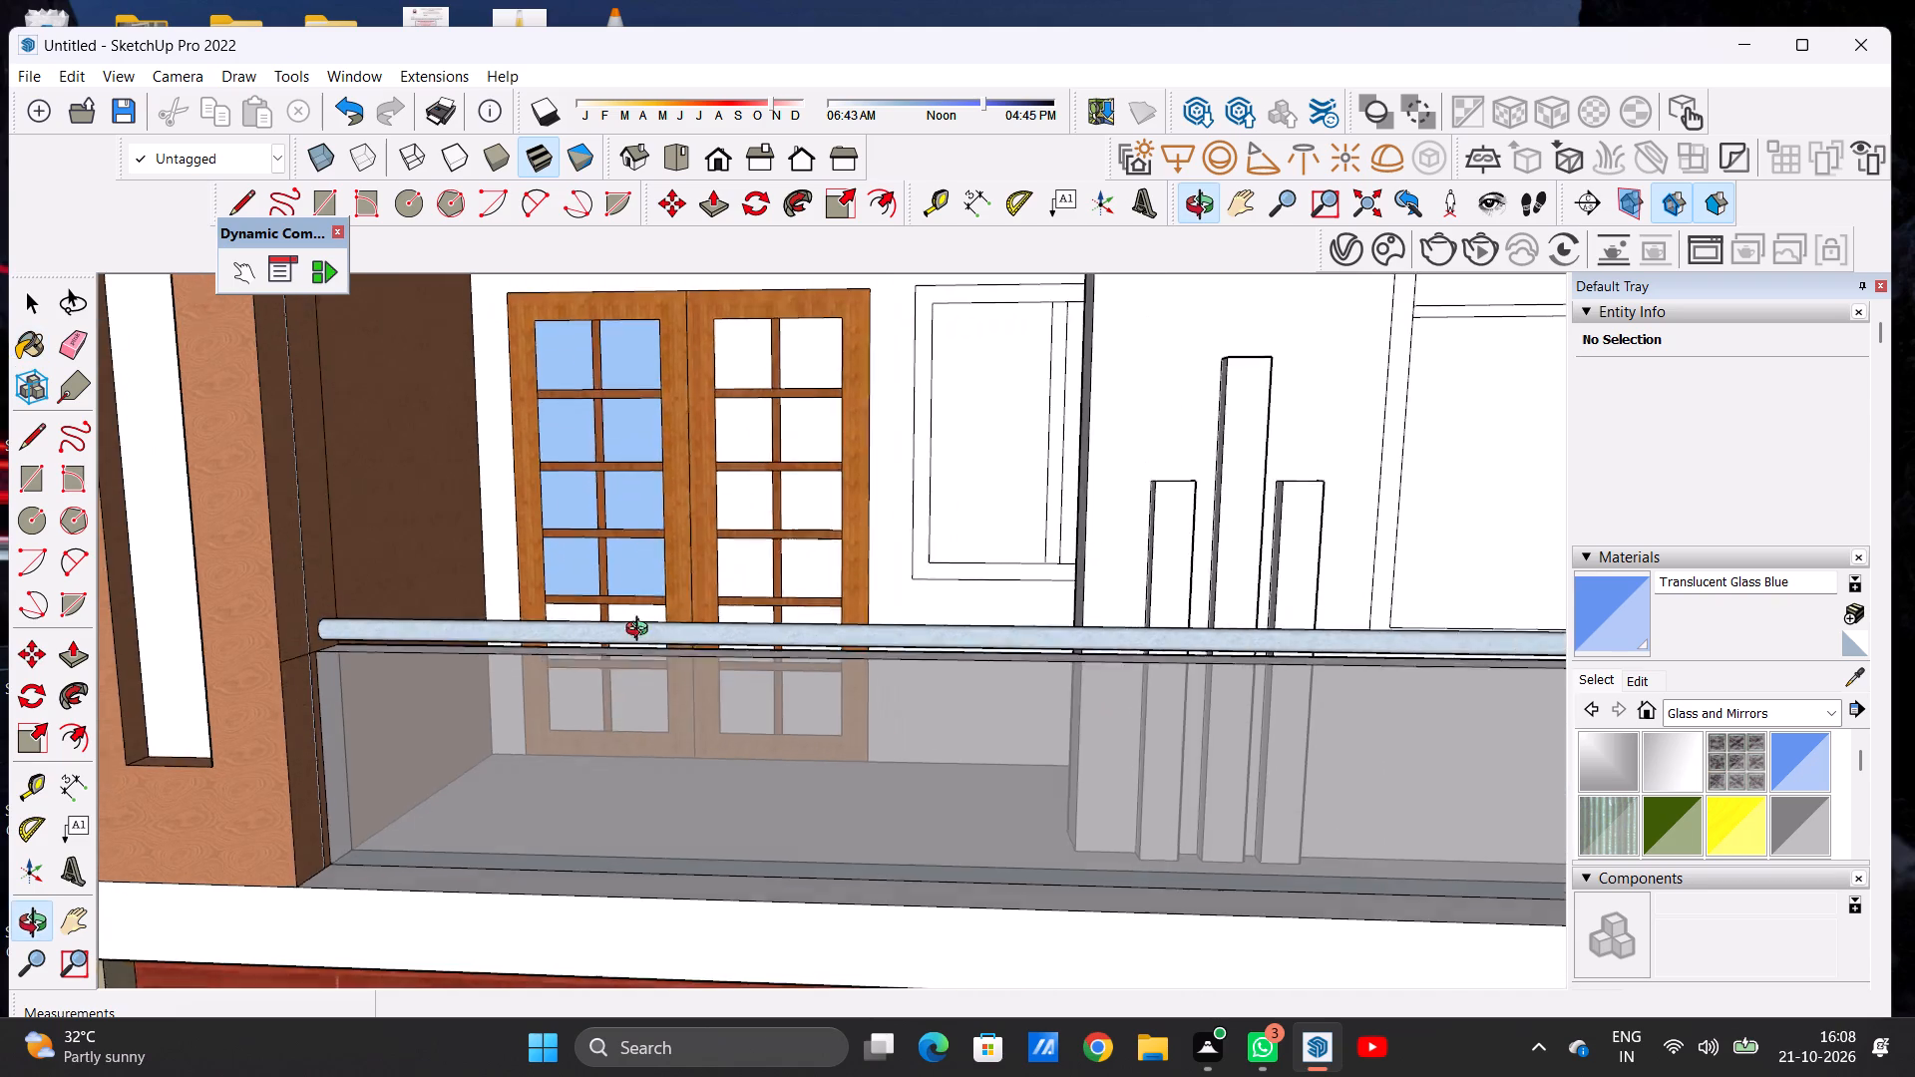
middle_click_drag(641, 631, 569, 783)
scroll(619, 607, "up", 8)
scroll(639, 527, "up", 6)
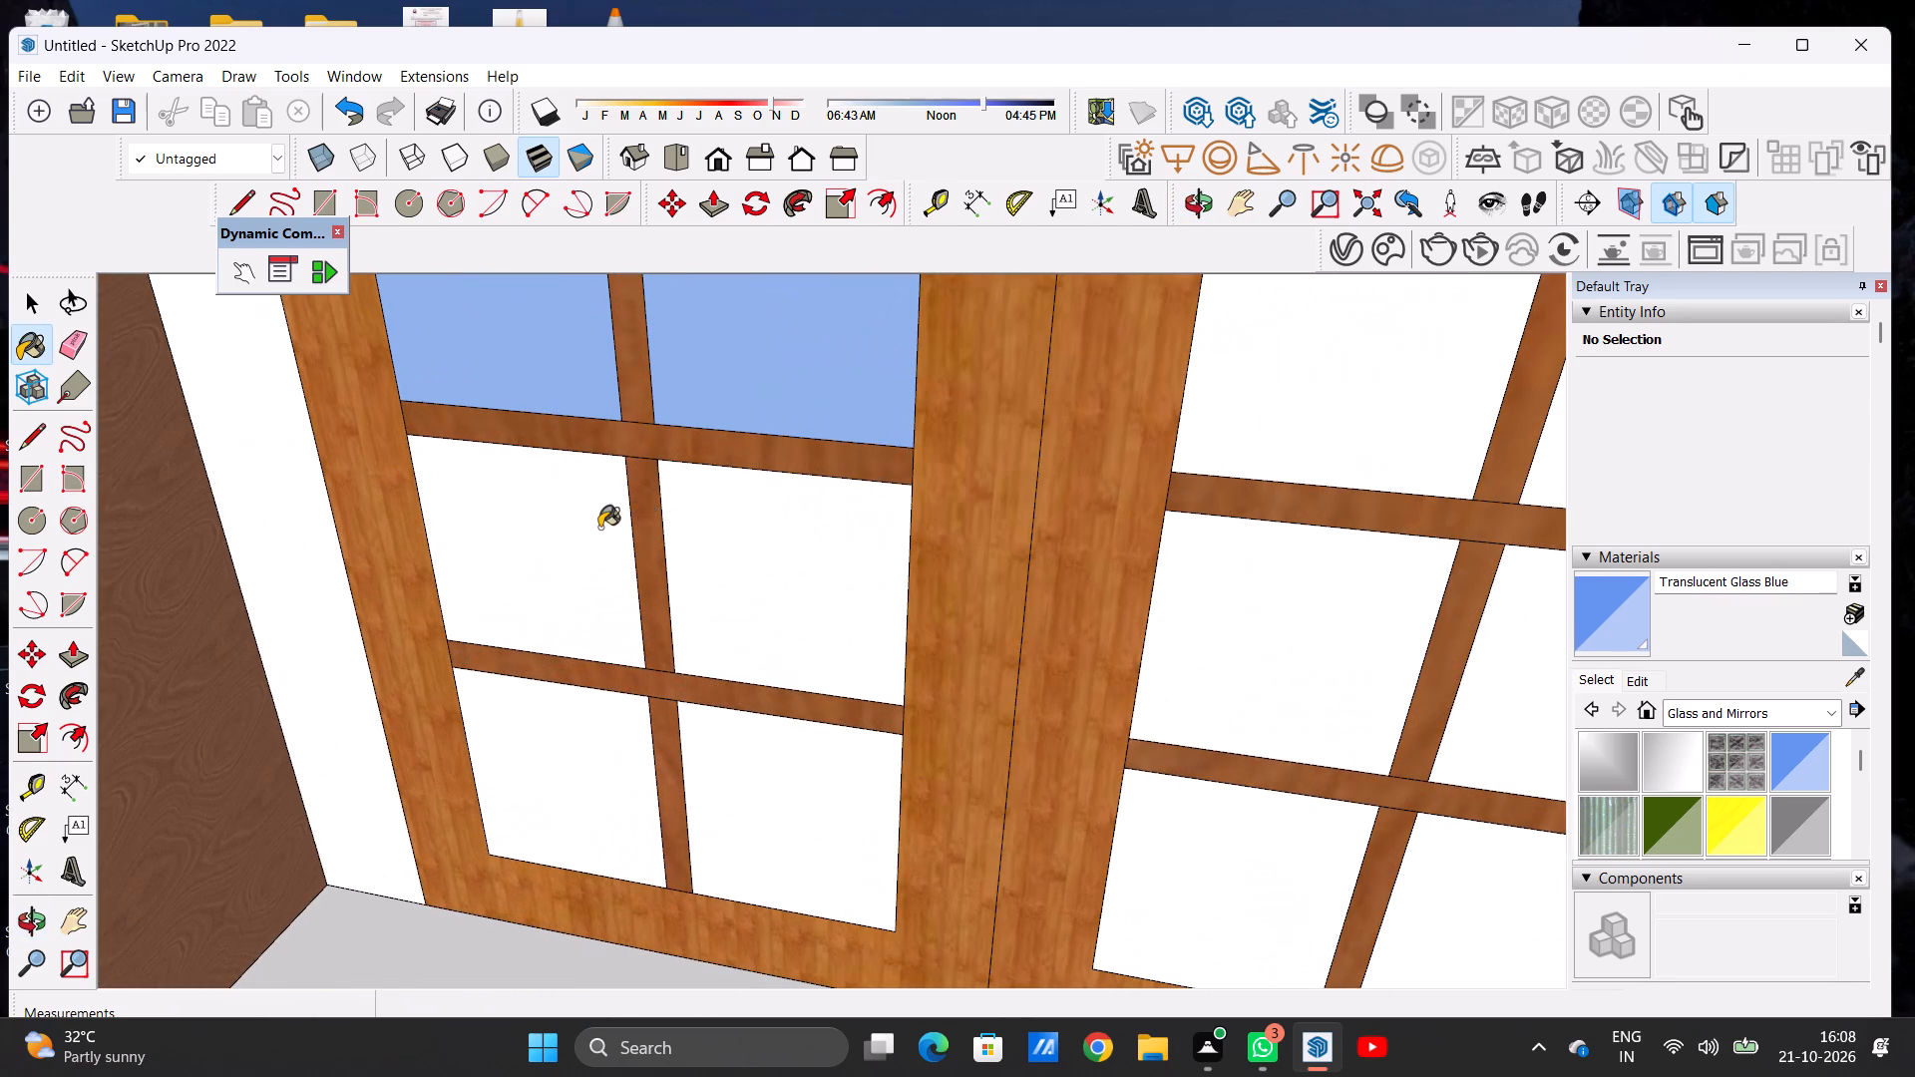
left_click(576, 533)
left_click(694, 557)
left_click(762, 796)
left_click(607, 798)
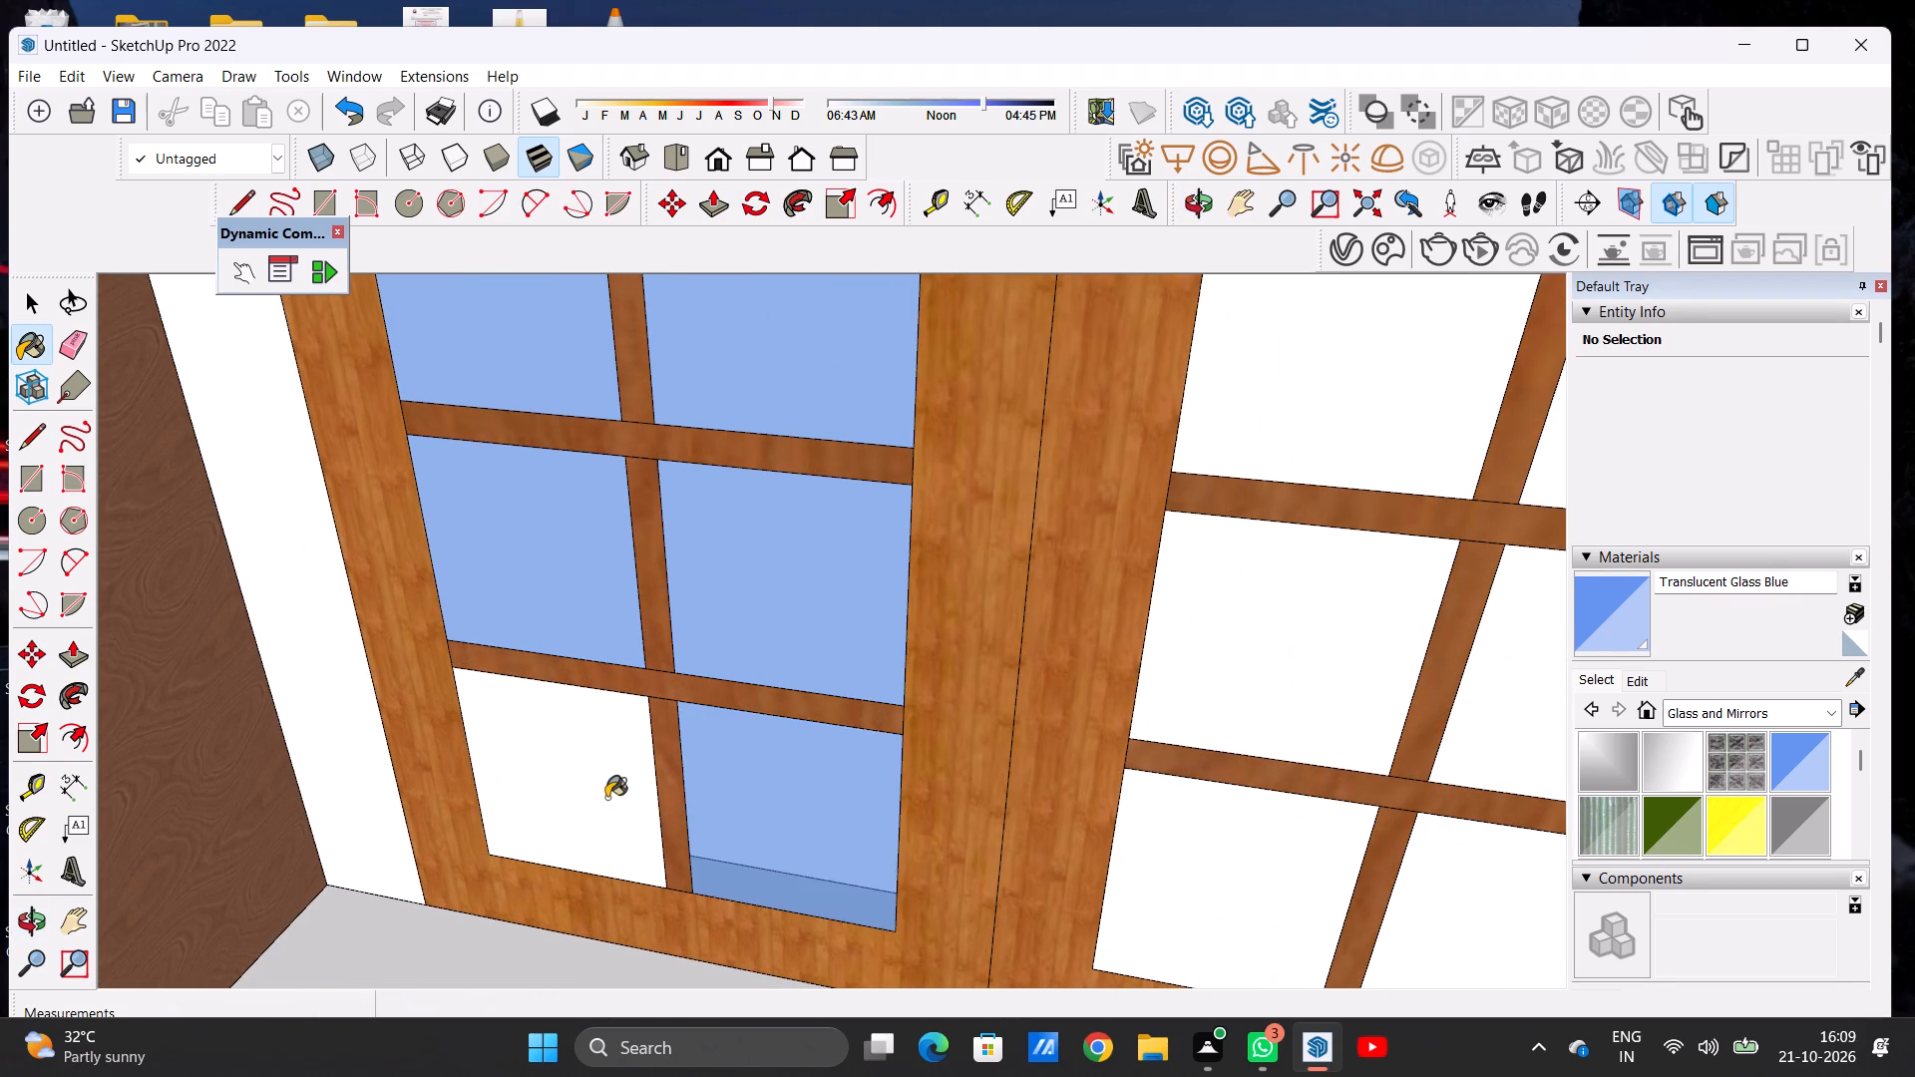
Paint the four panes in the bottom two rows of the door leaf nearer the window with Translucent Glass Blue.
scroll(608, 806, "down", 8)
scroll(744, 776, "down", 3)
scroll(861, 864, "up", 12)
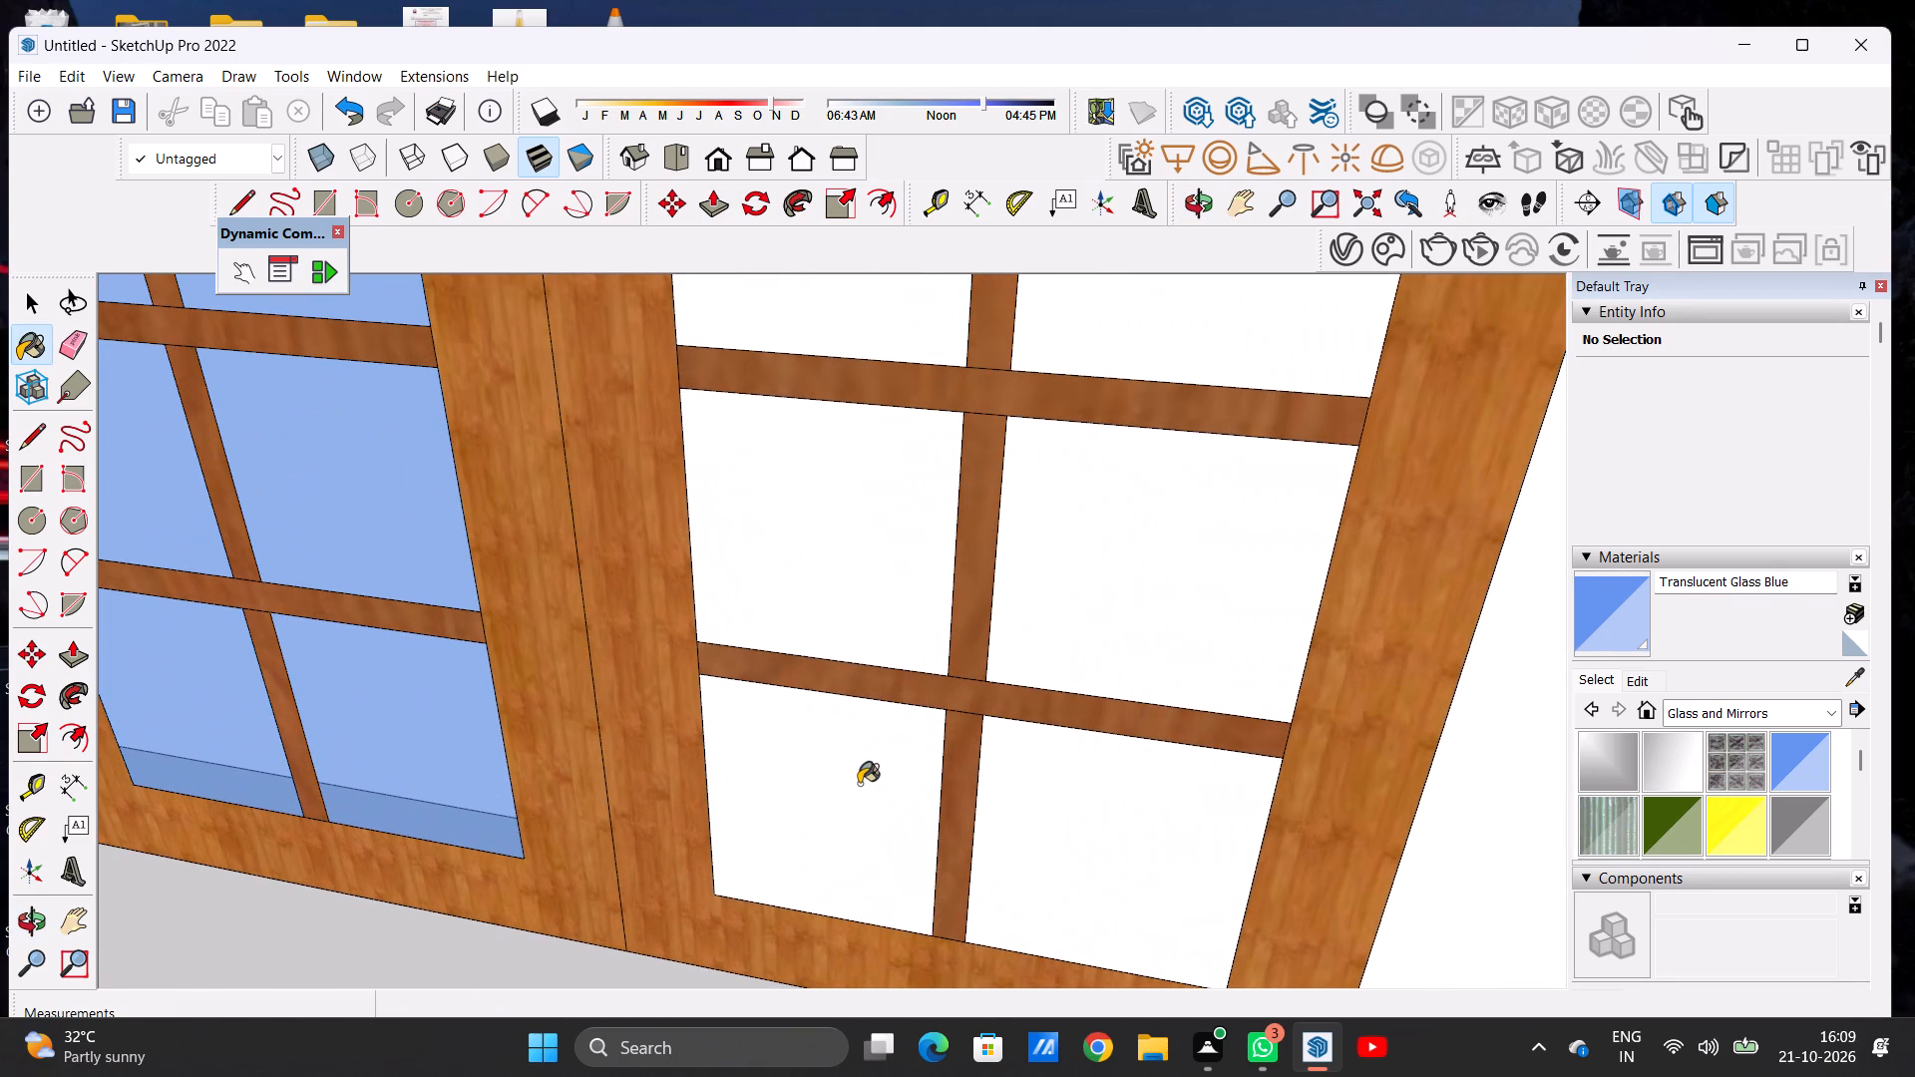
left_click(859, 784)
left_click(1029, 807)
left_click(883, 629)
left_click(1111, 628)
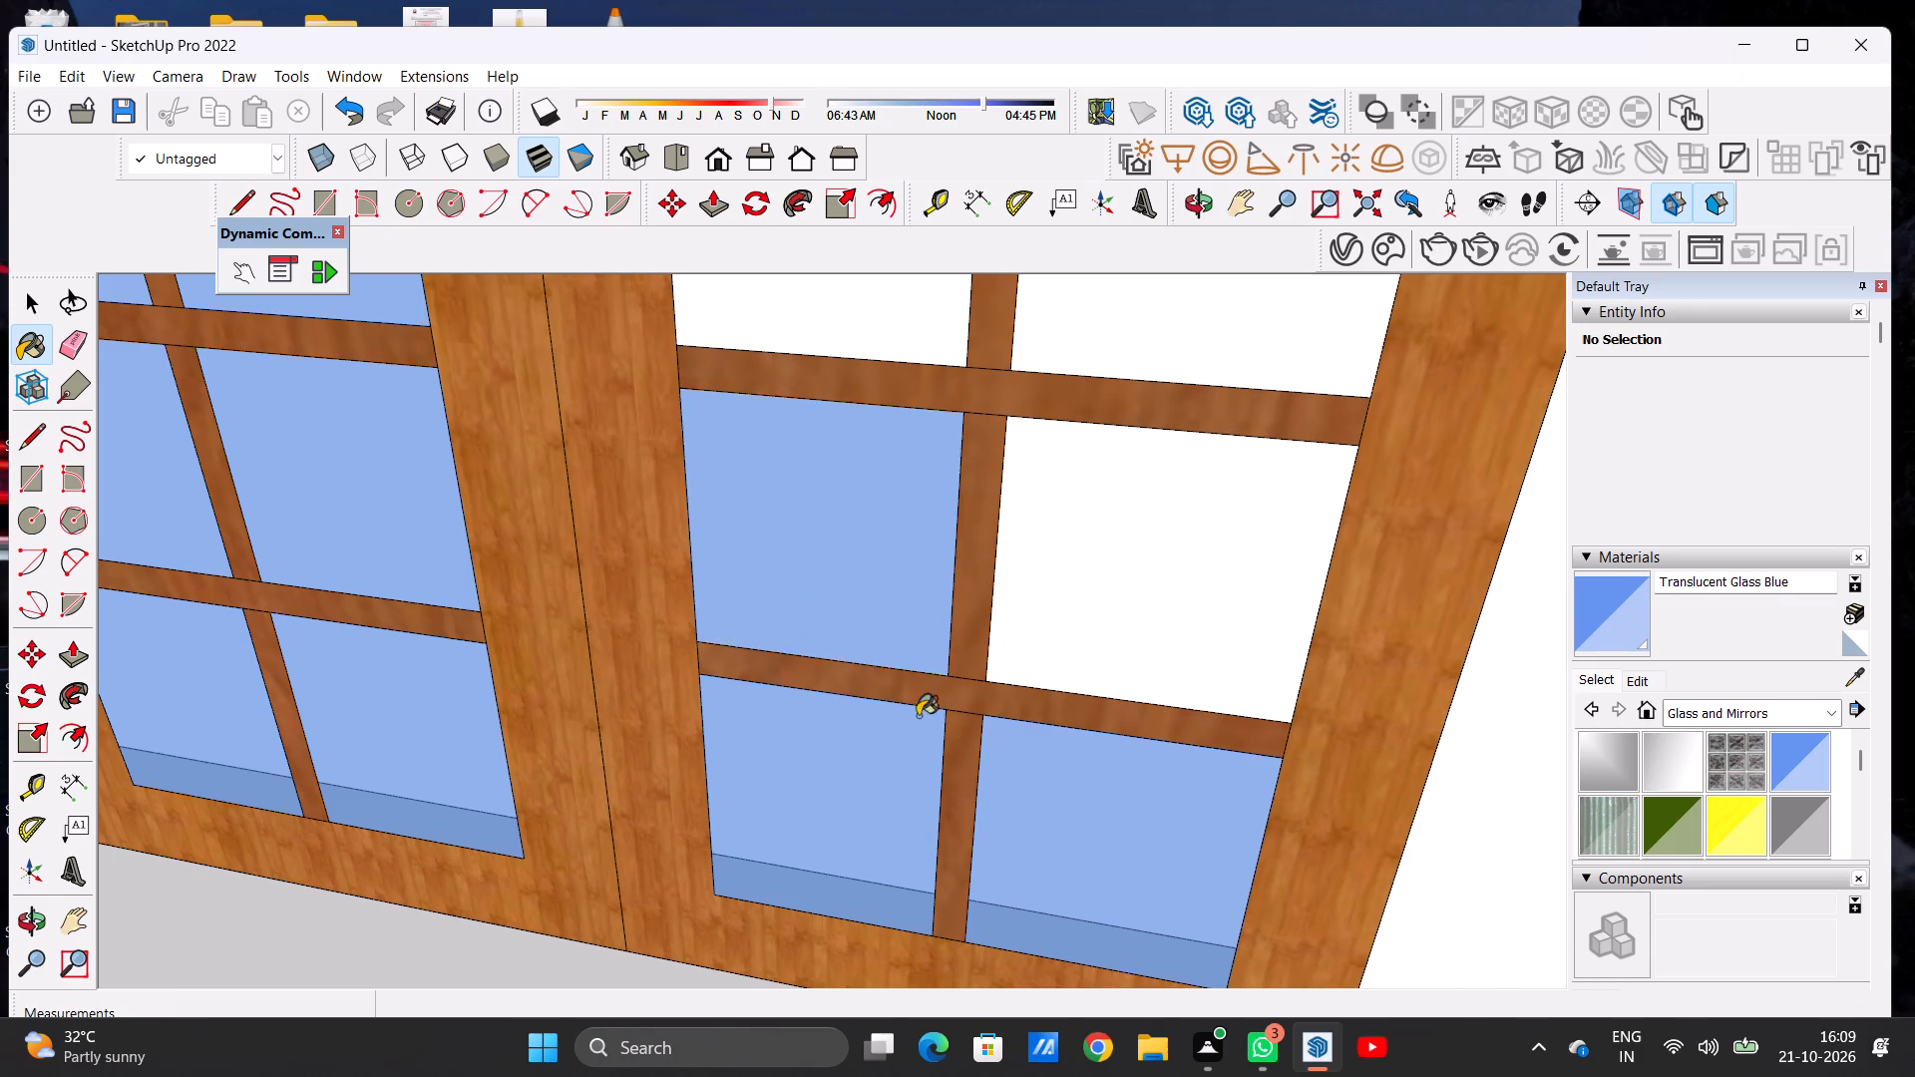
Paint the panes in the second, third and fourth rows of the near door leaf with Translucent Glass Blue.
scroll(913, 723, "down", 14)
scroll(836, 642, "up", 6)
scroll(836, 642, "down", 1)
left_click(836, 612)
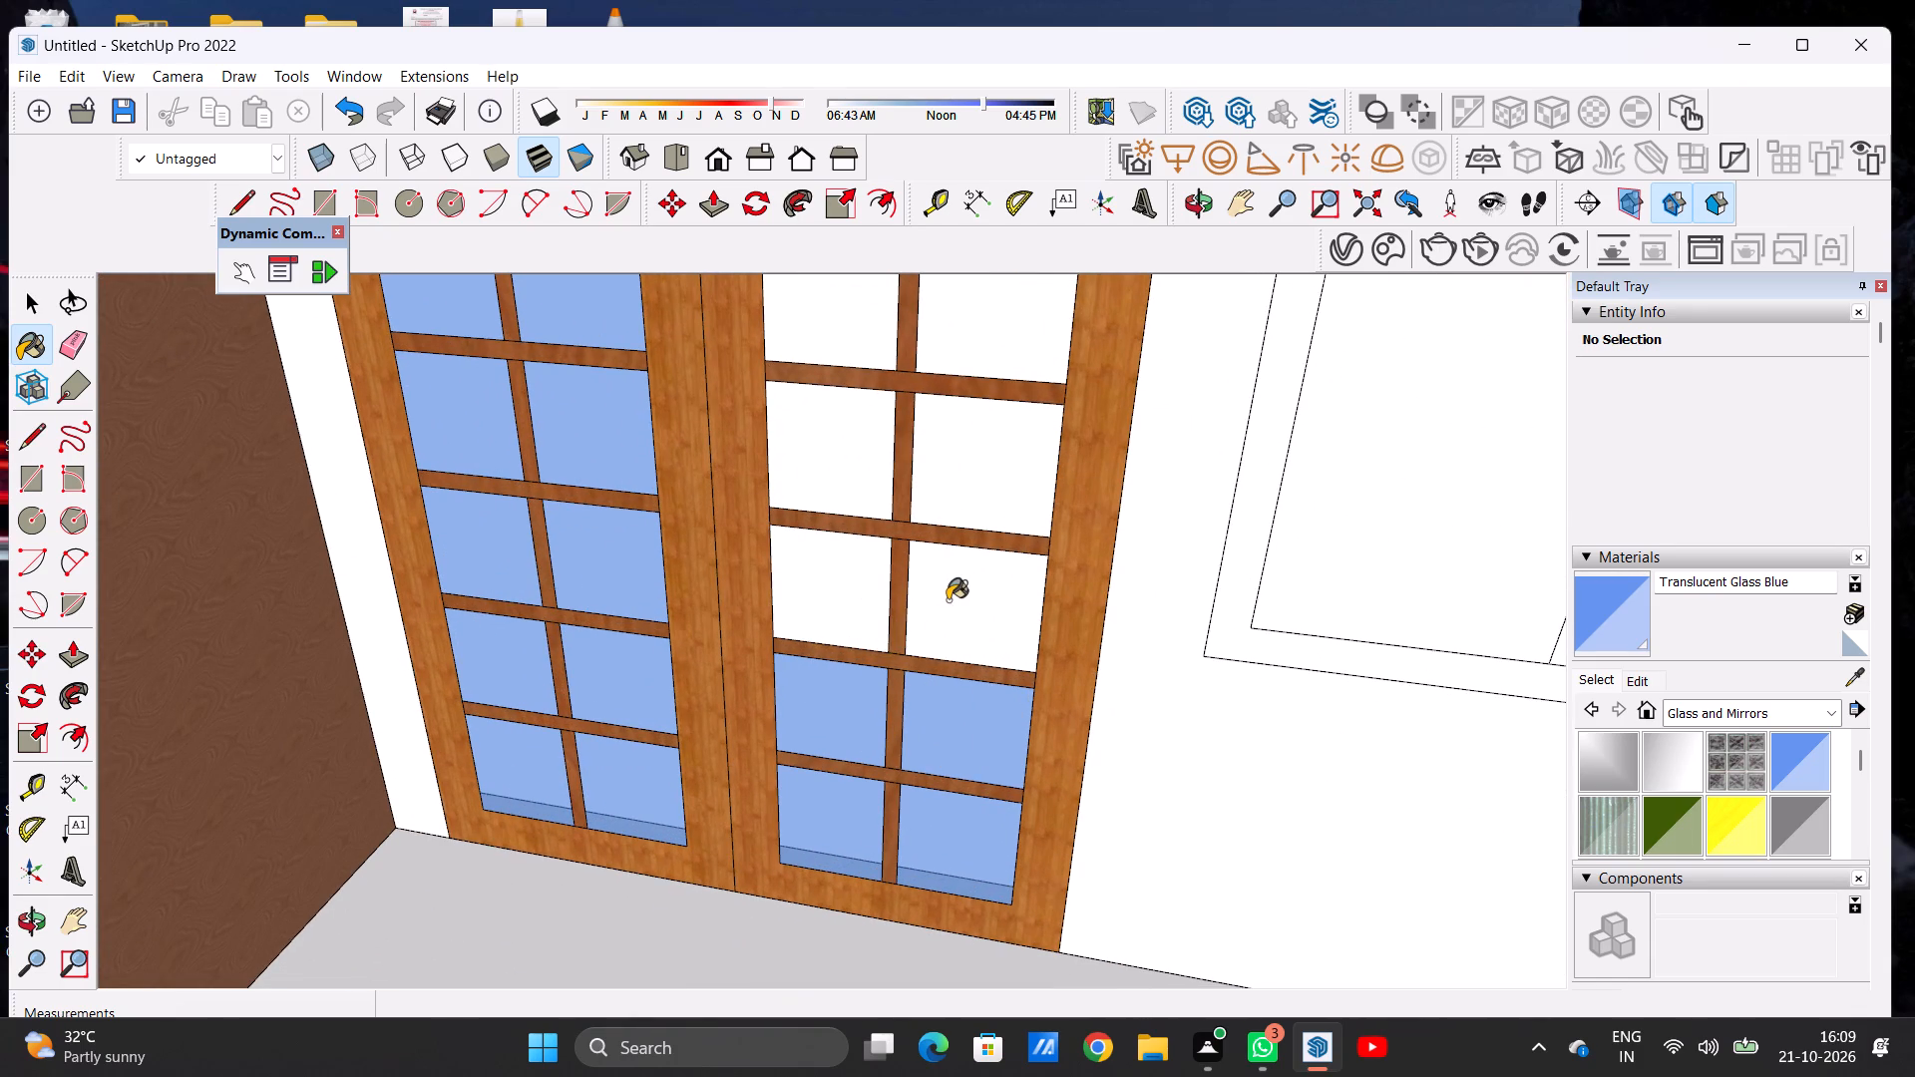
left_click(948, 600)
scroll(794, 749, "down", 8)
scroll(819, 648, "up", 13)
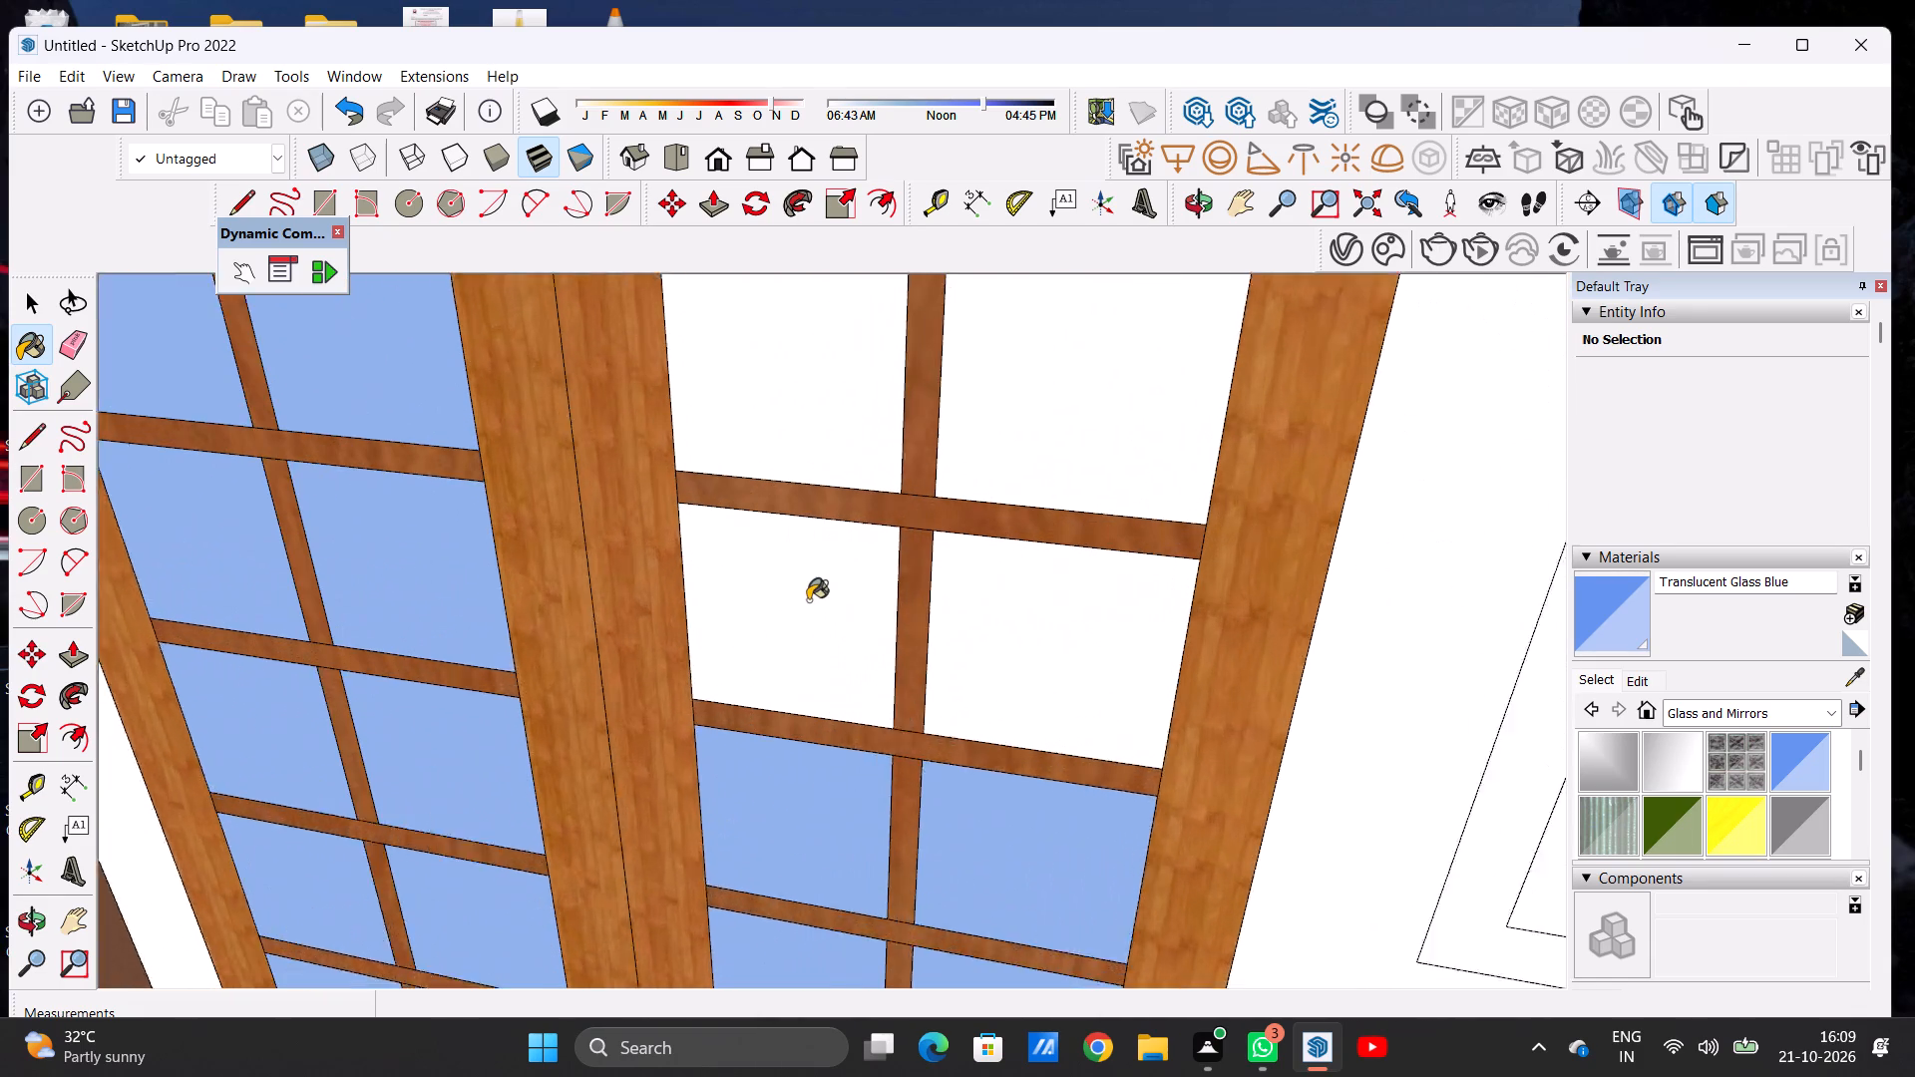
scroll(808, 600, "up", 2)
left_click(831, 378)
left_click(1046, 378)
left_click(1063, 664)
left_click(877, 665)
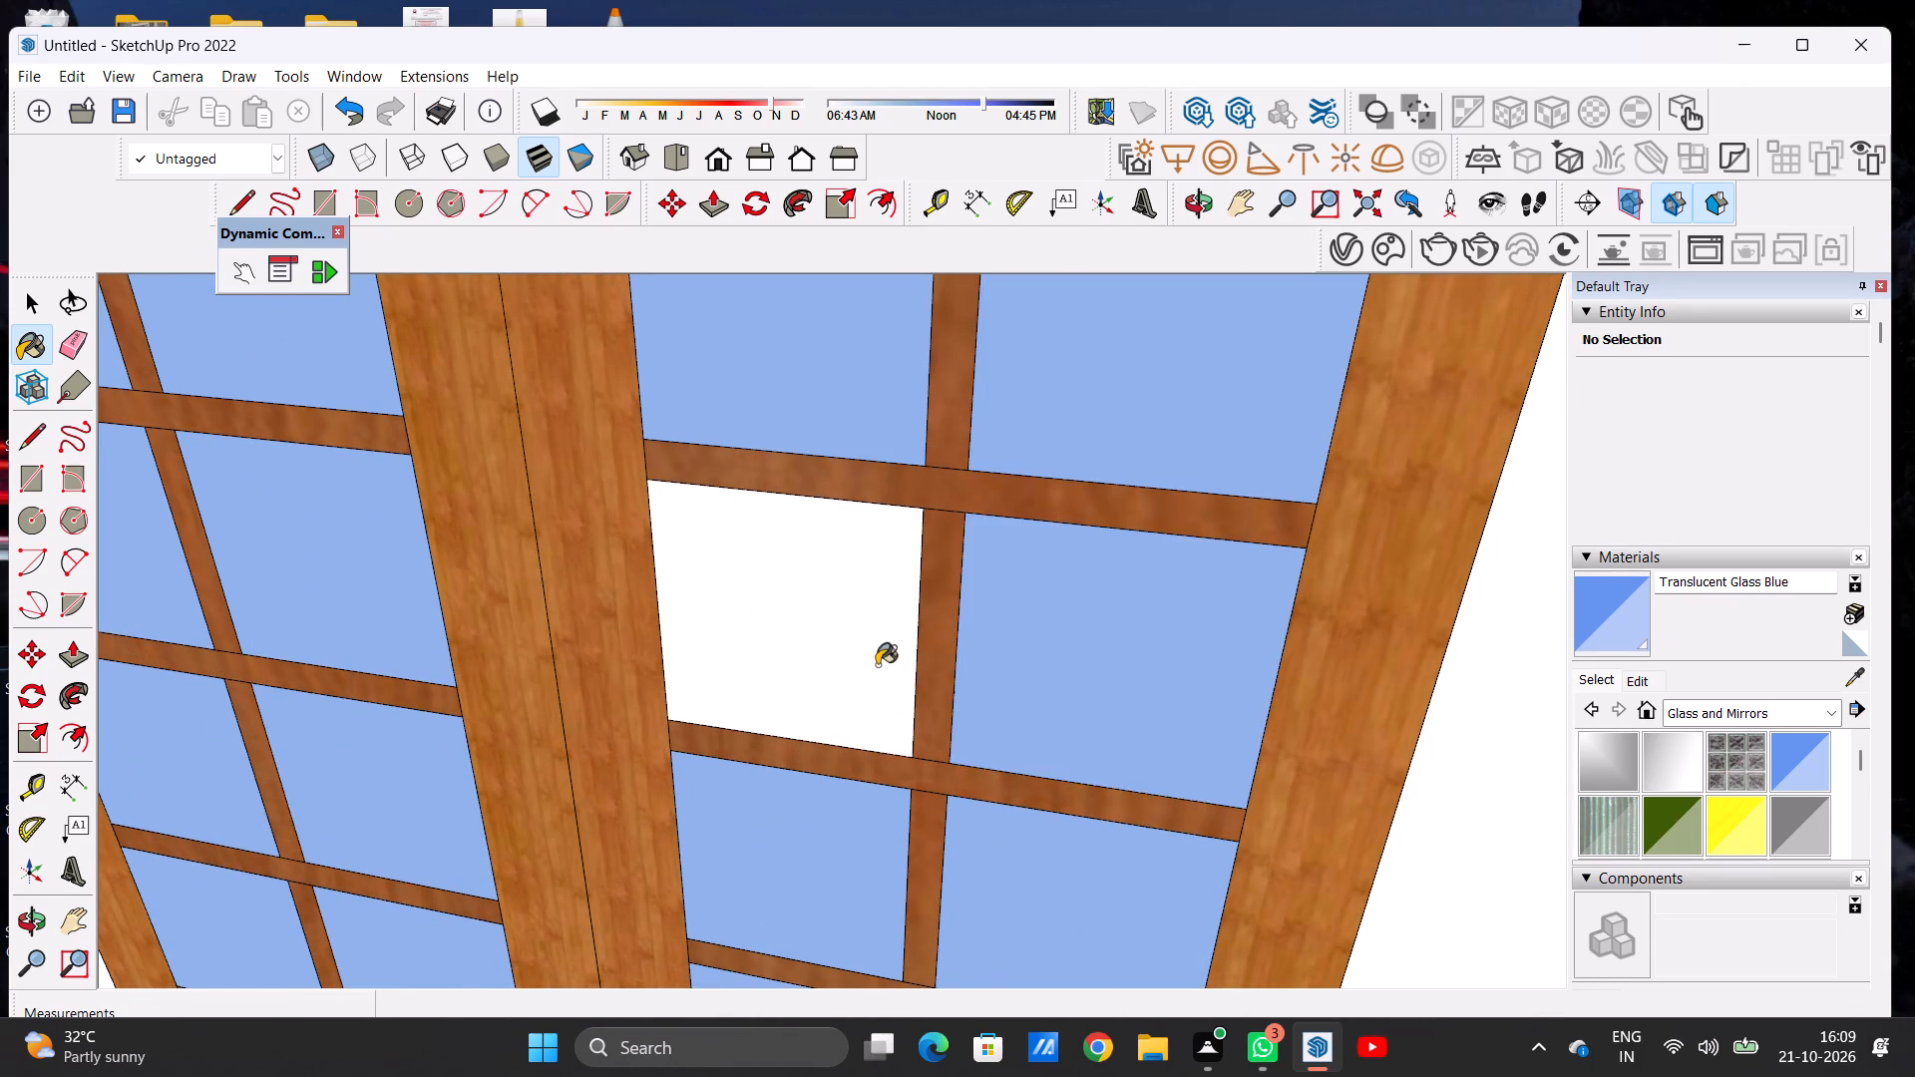
Paint the two top-row panes of the door leaf nearer the window with Translucent Glass Blue.
scroll(743, 832, "down", 13)
middle_click_drag(756, 880, 790, 662)
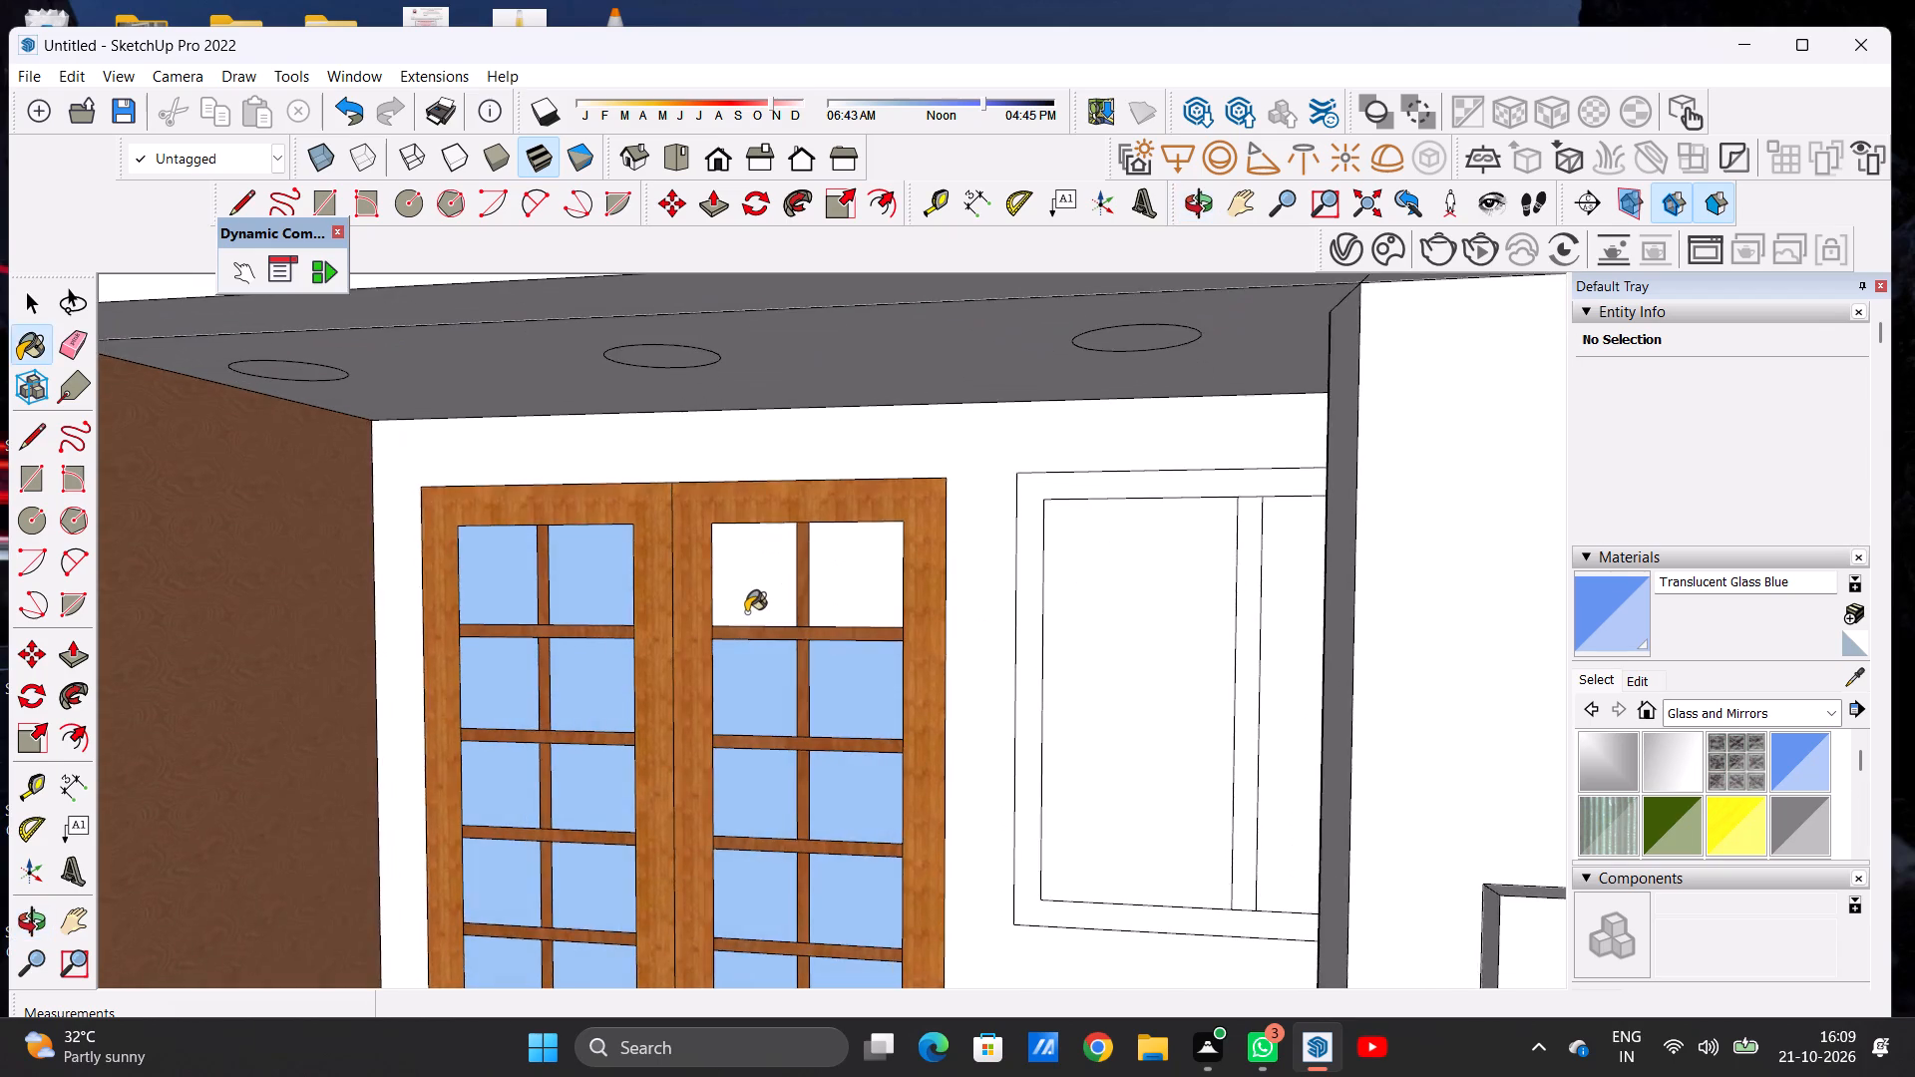
scroll(745, 608, "up", 6)
left_click(745, 608)
left_click(932, 607)
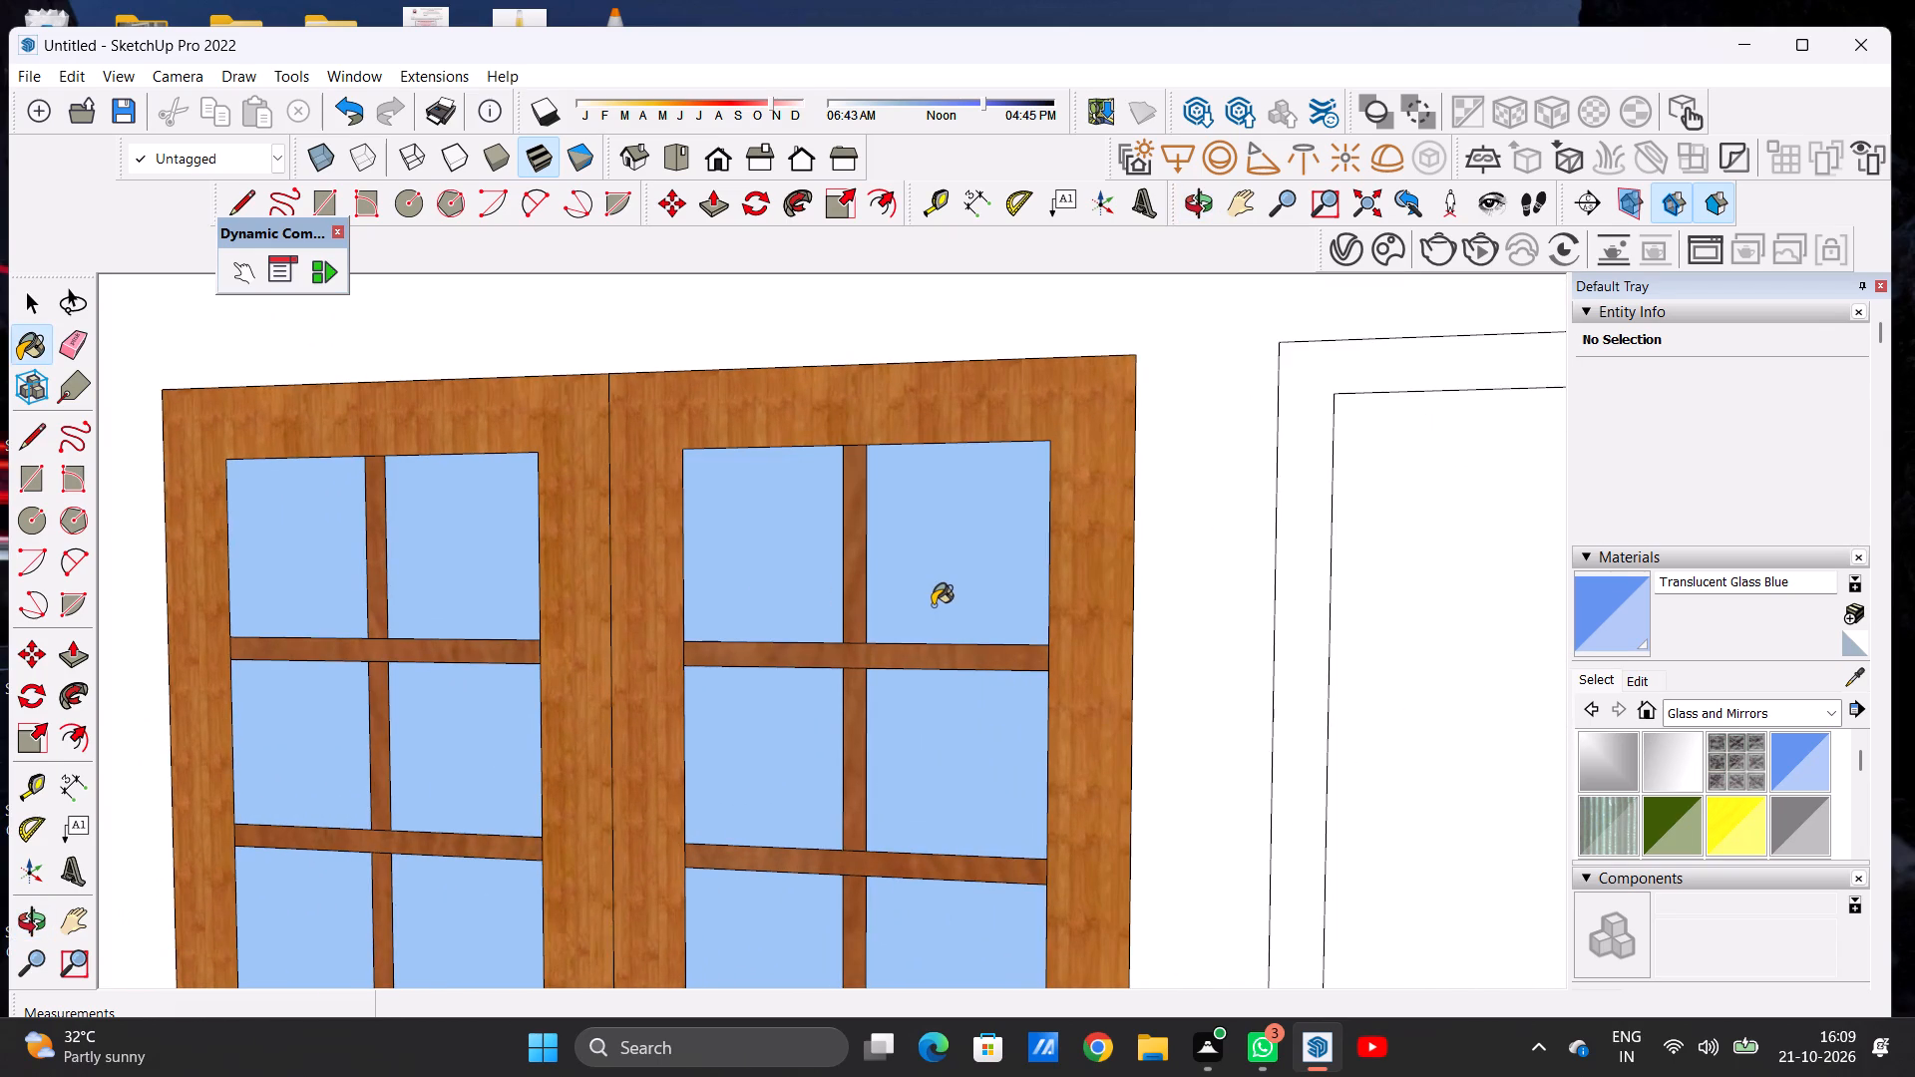
key("space")
Paint both panes of the window beside the lower balcony door with Translucent Glass Gray.
scroll(749, 611, "down", 14)
scroll(752, 552, "up", 1)
scroll(752, 552, "down", 9)
scroll(755, 575, "up", 1)
scroll(755, 577, "down", 5)
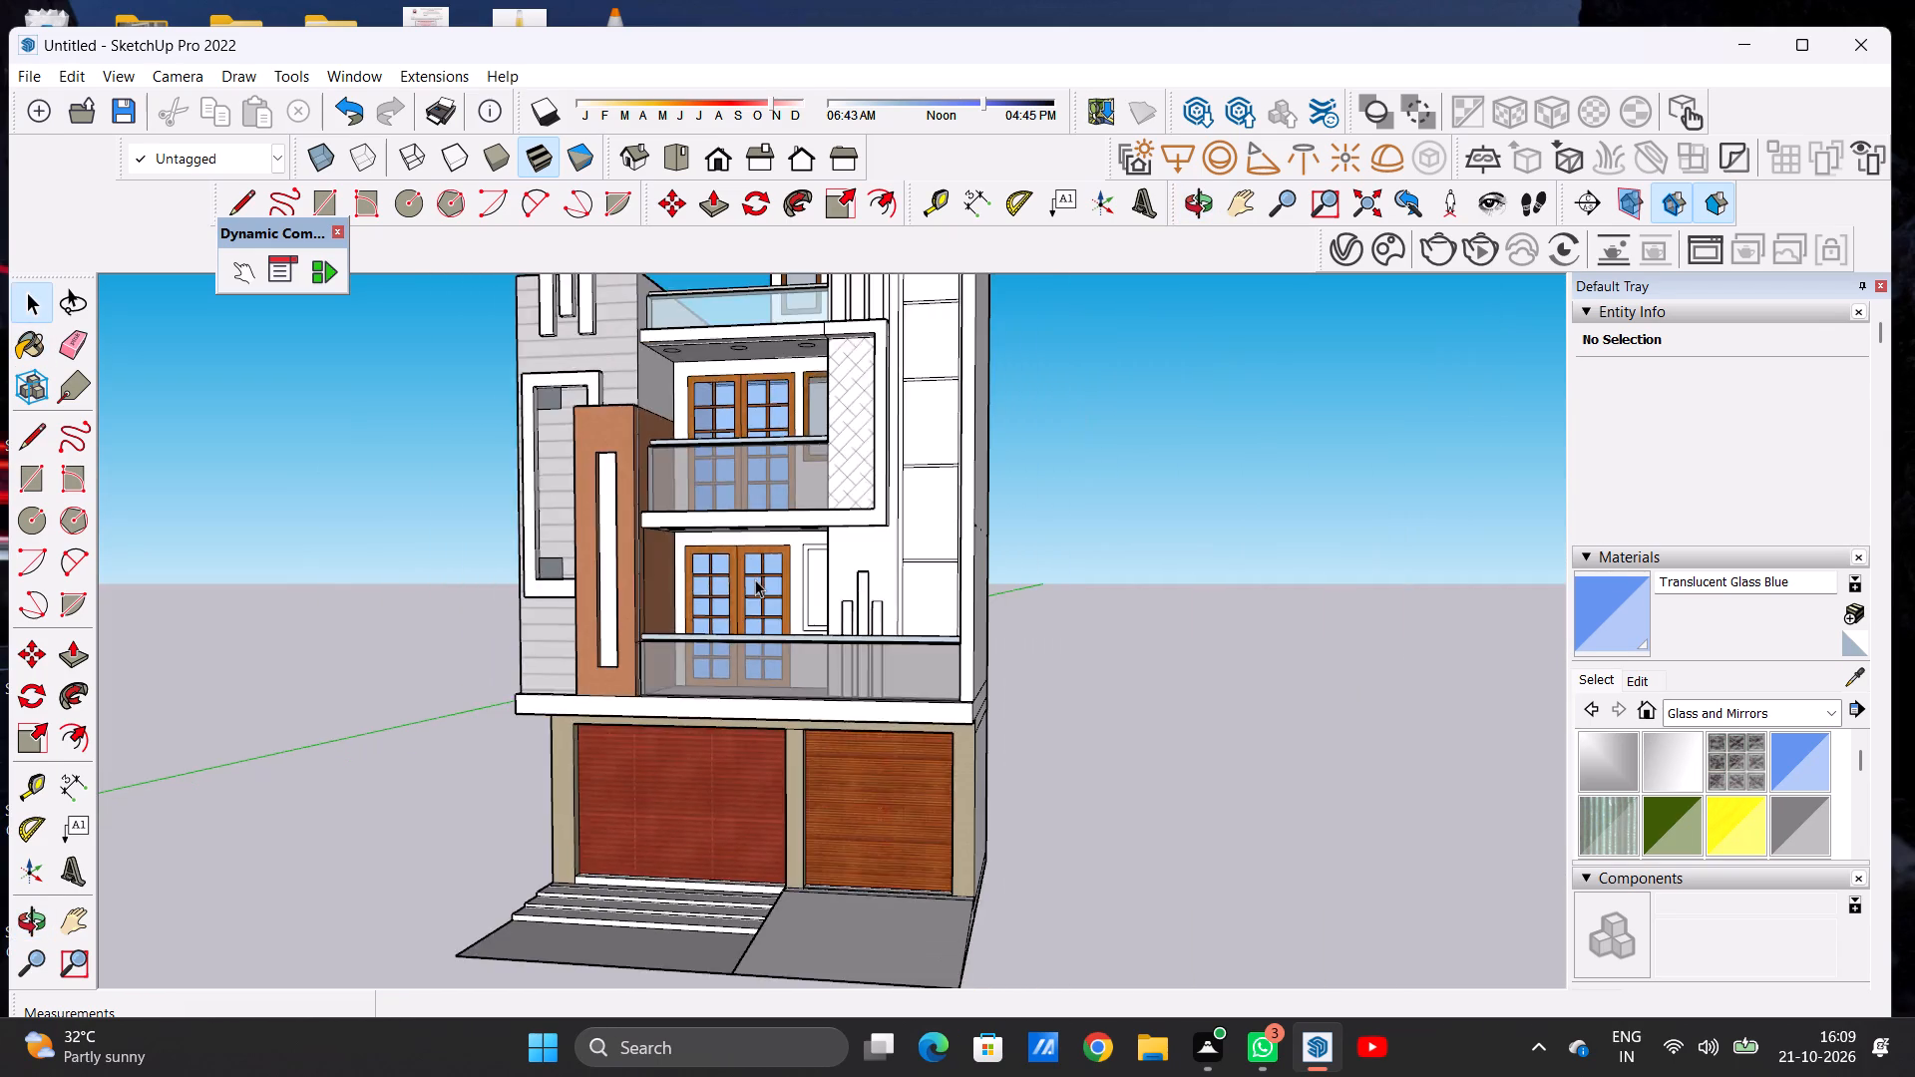
middle_click_drag(752, 579, 842, 605)
scroll(803, 585, "up", 8)
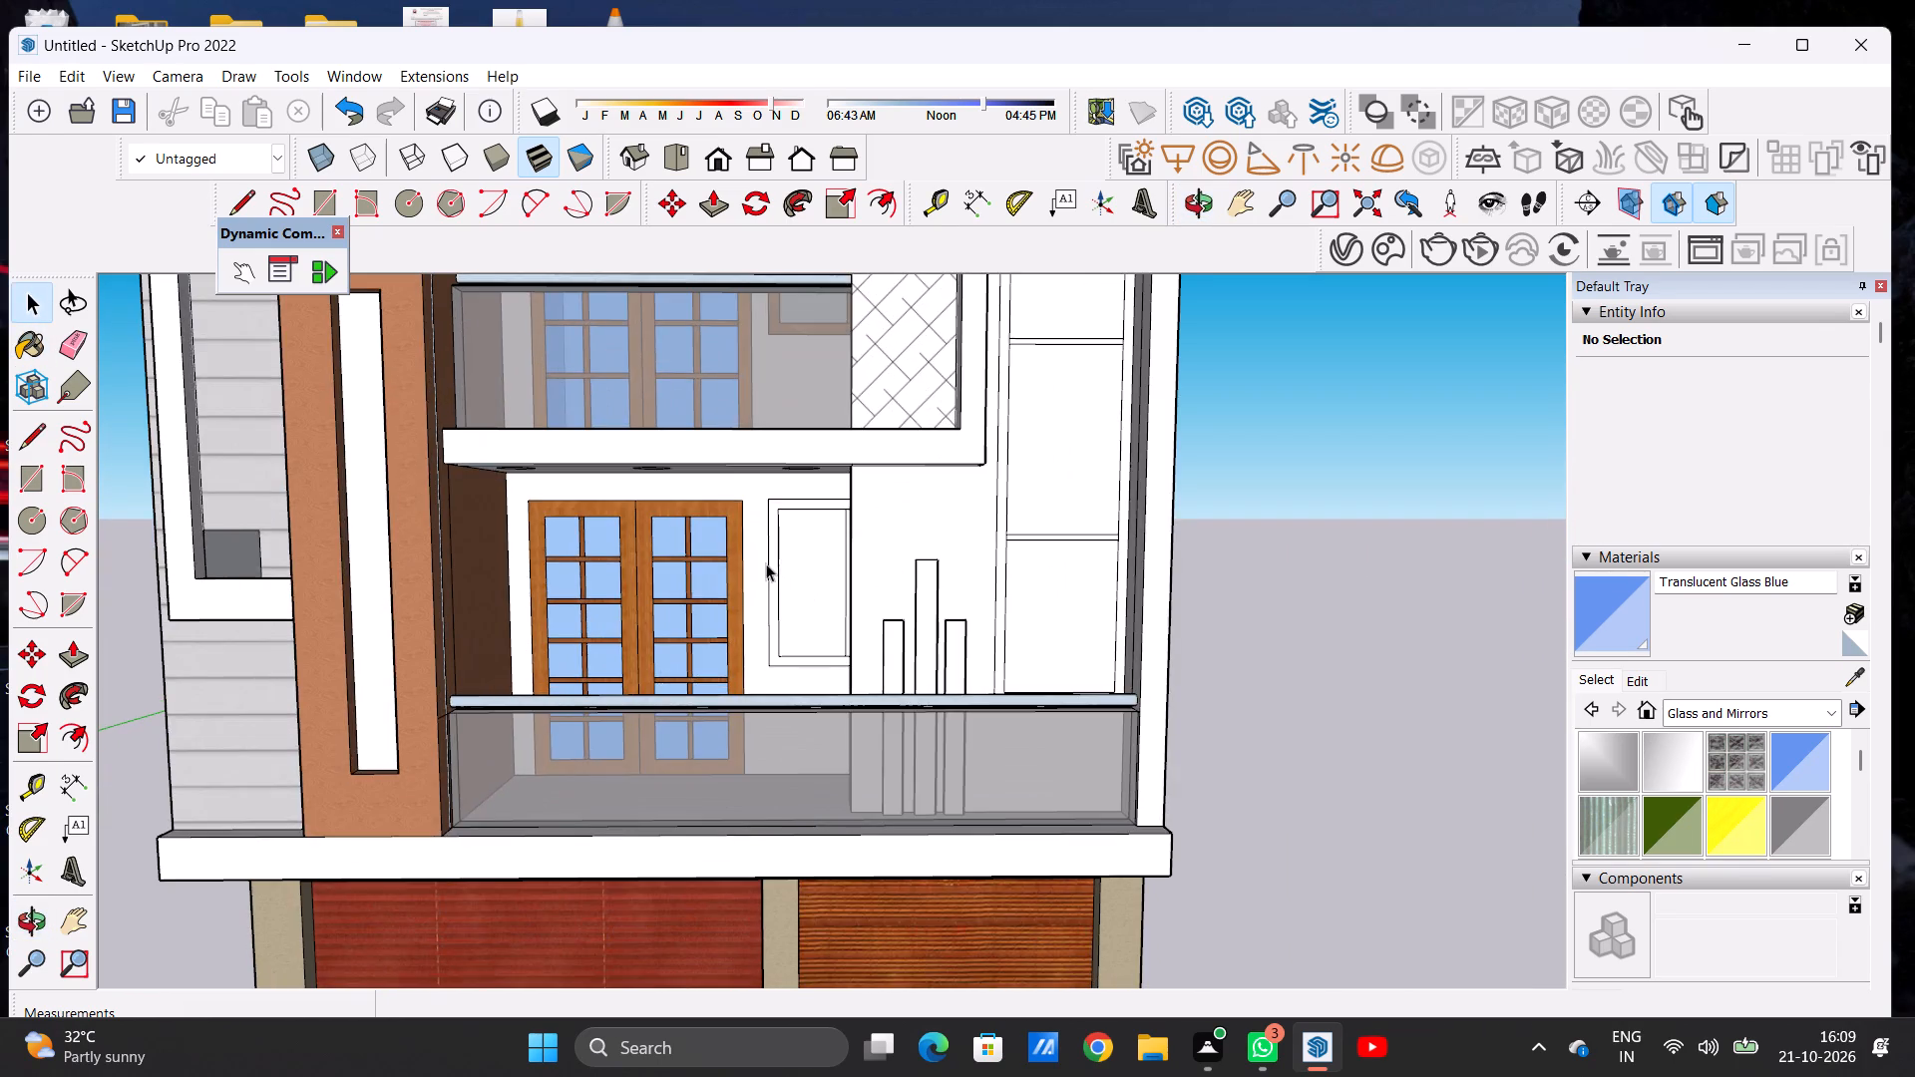
middle_click_drag(764, 563, 951, 592)
scroll(748, 565, "up", 8)
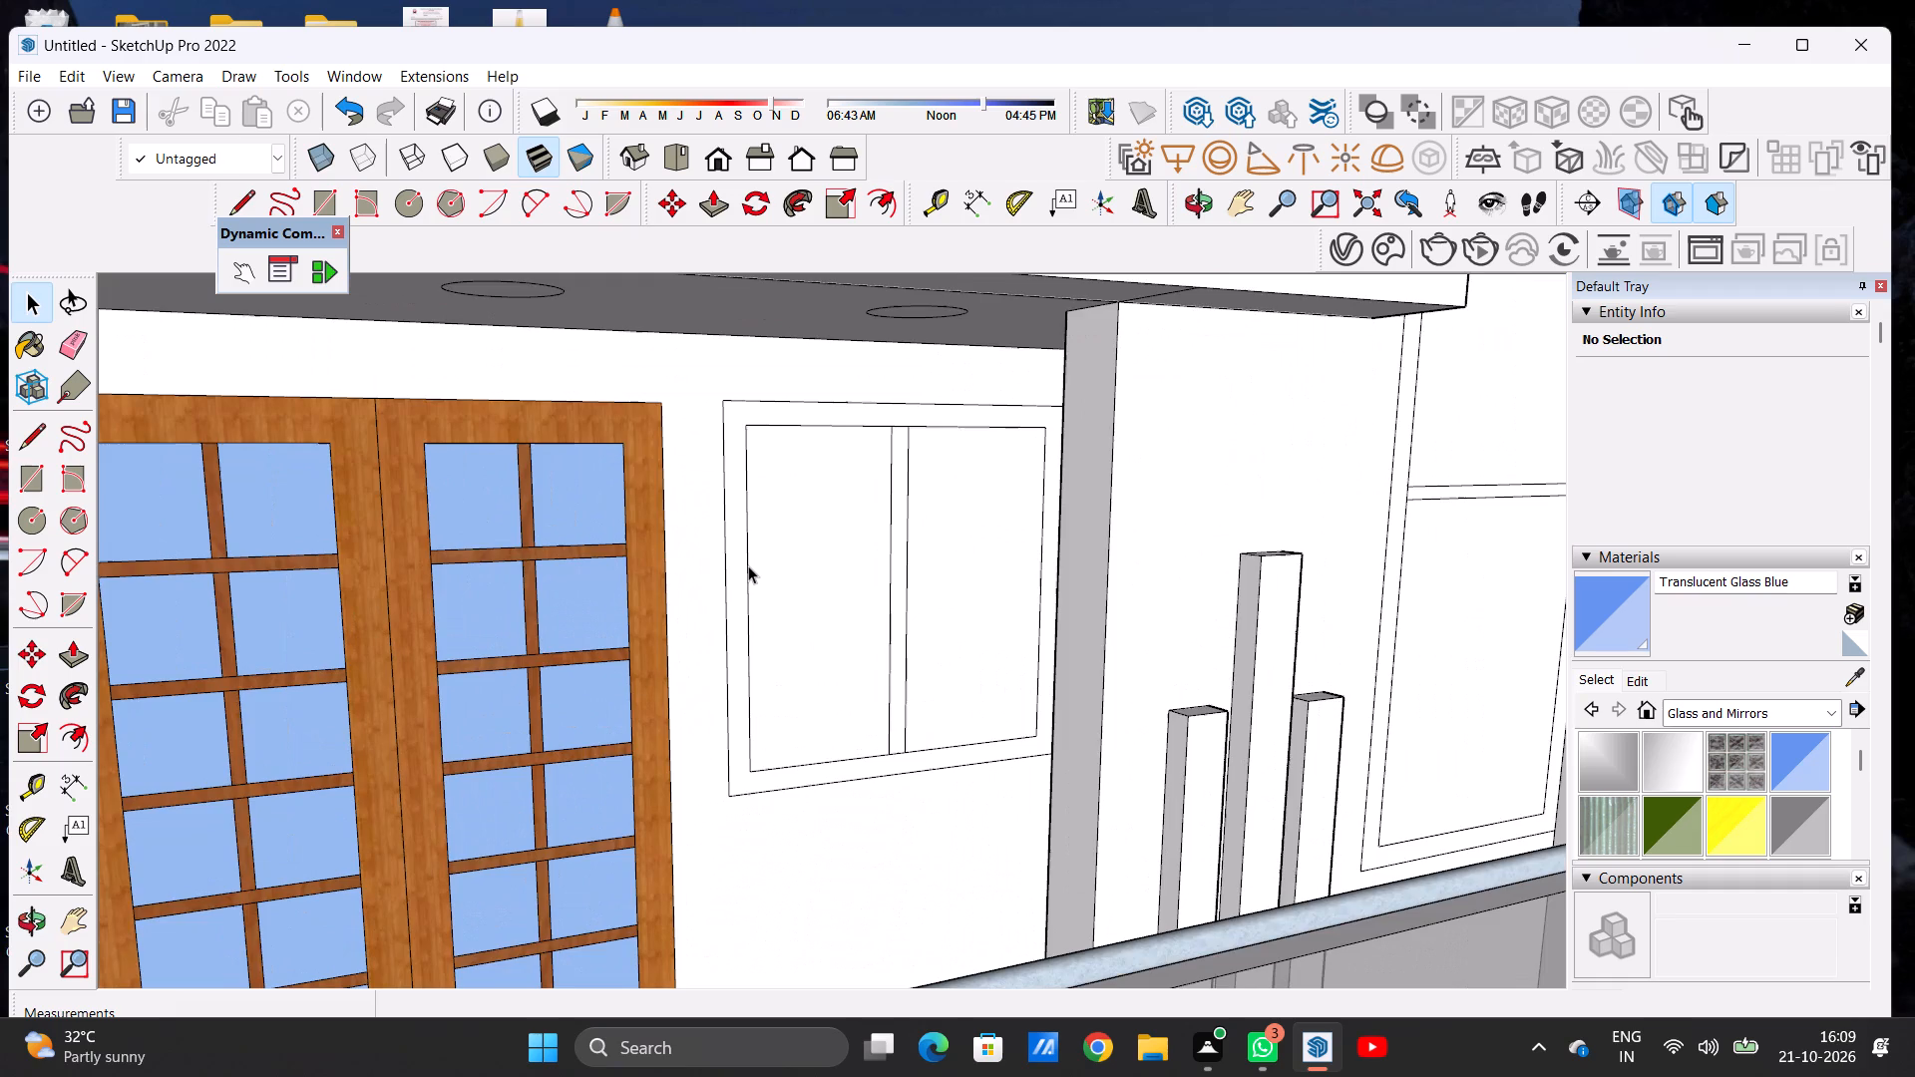
scroll(748, 565, "up", 1)
middle_click_drag(783, 585, 827, 596)
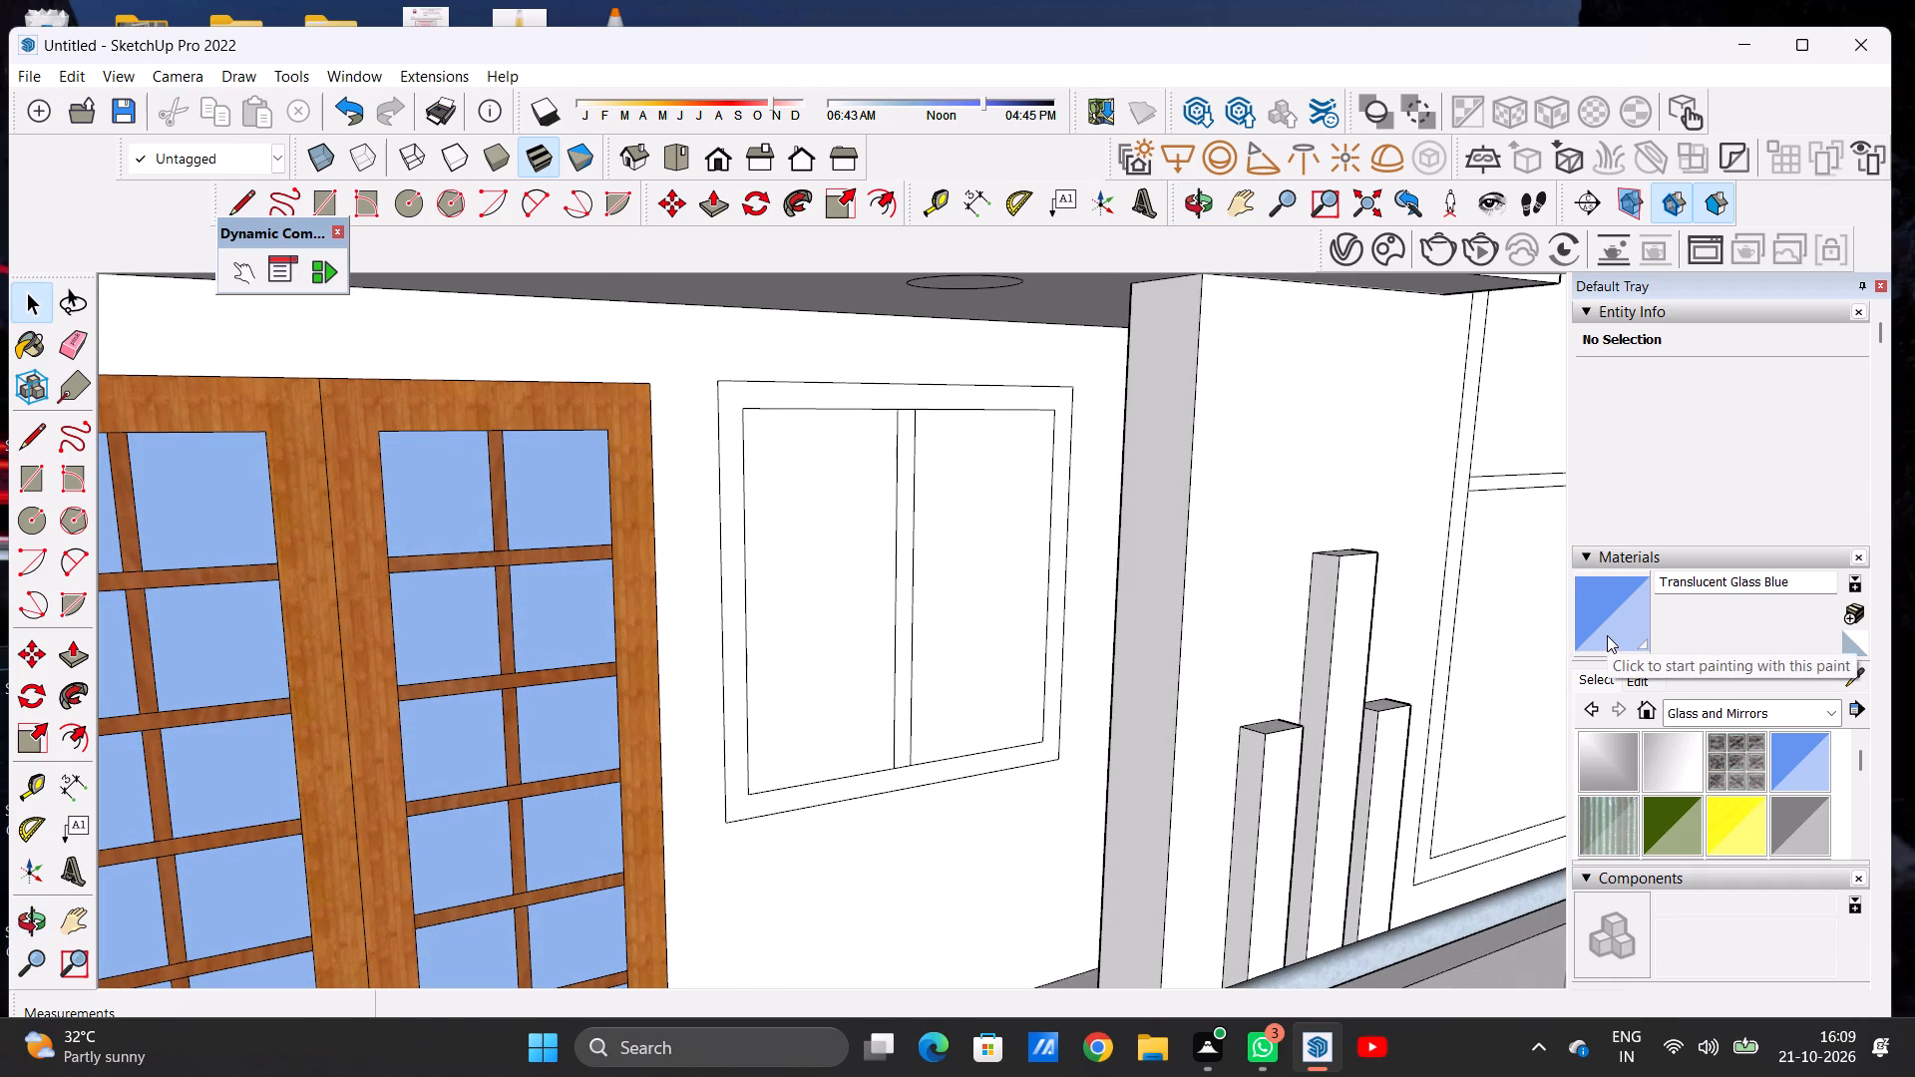
left_click(1794, 812)
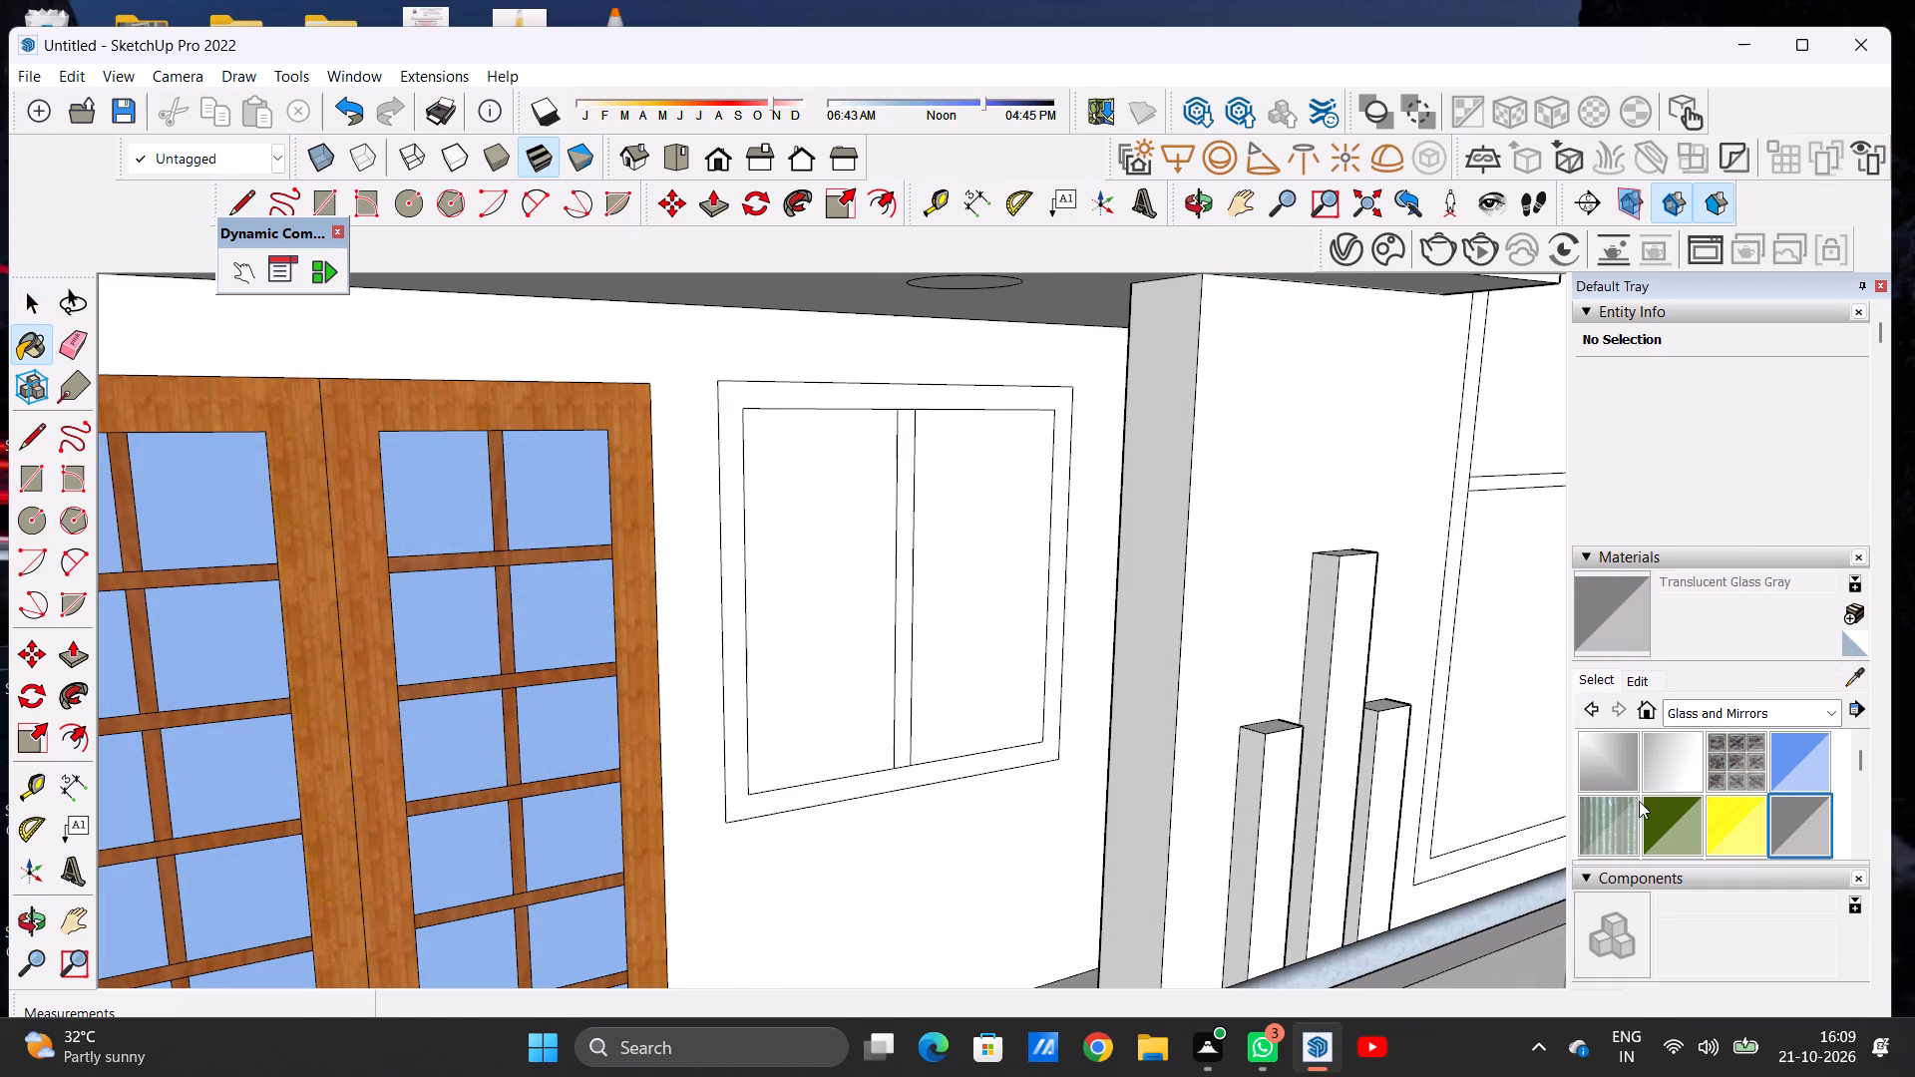
scroll(846, 647, "up", 4)
left_click(846, 647)
left_click(1032, 627)
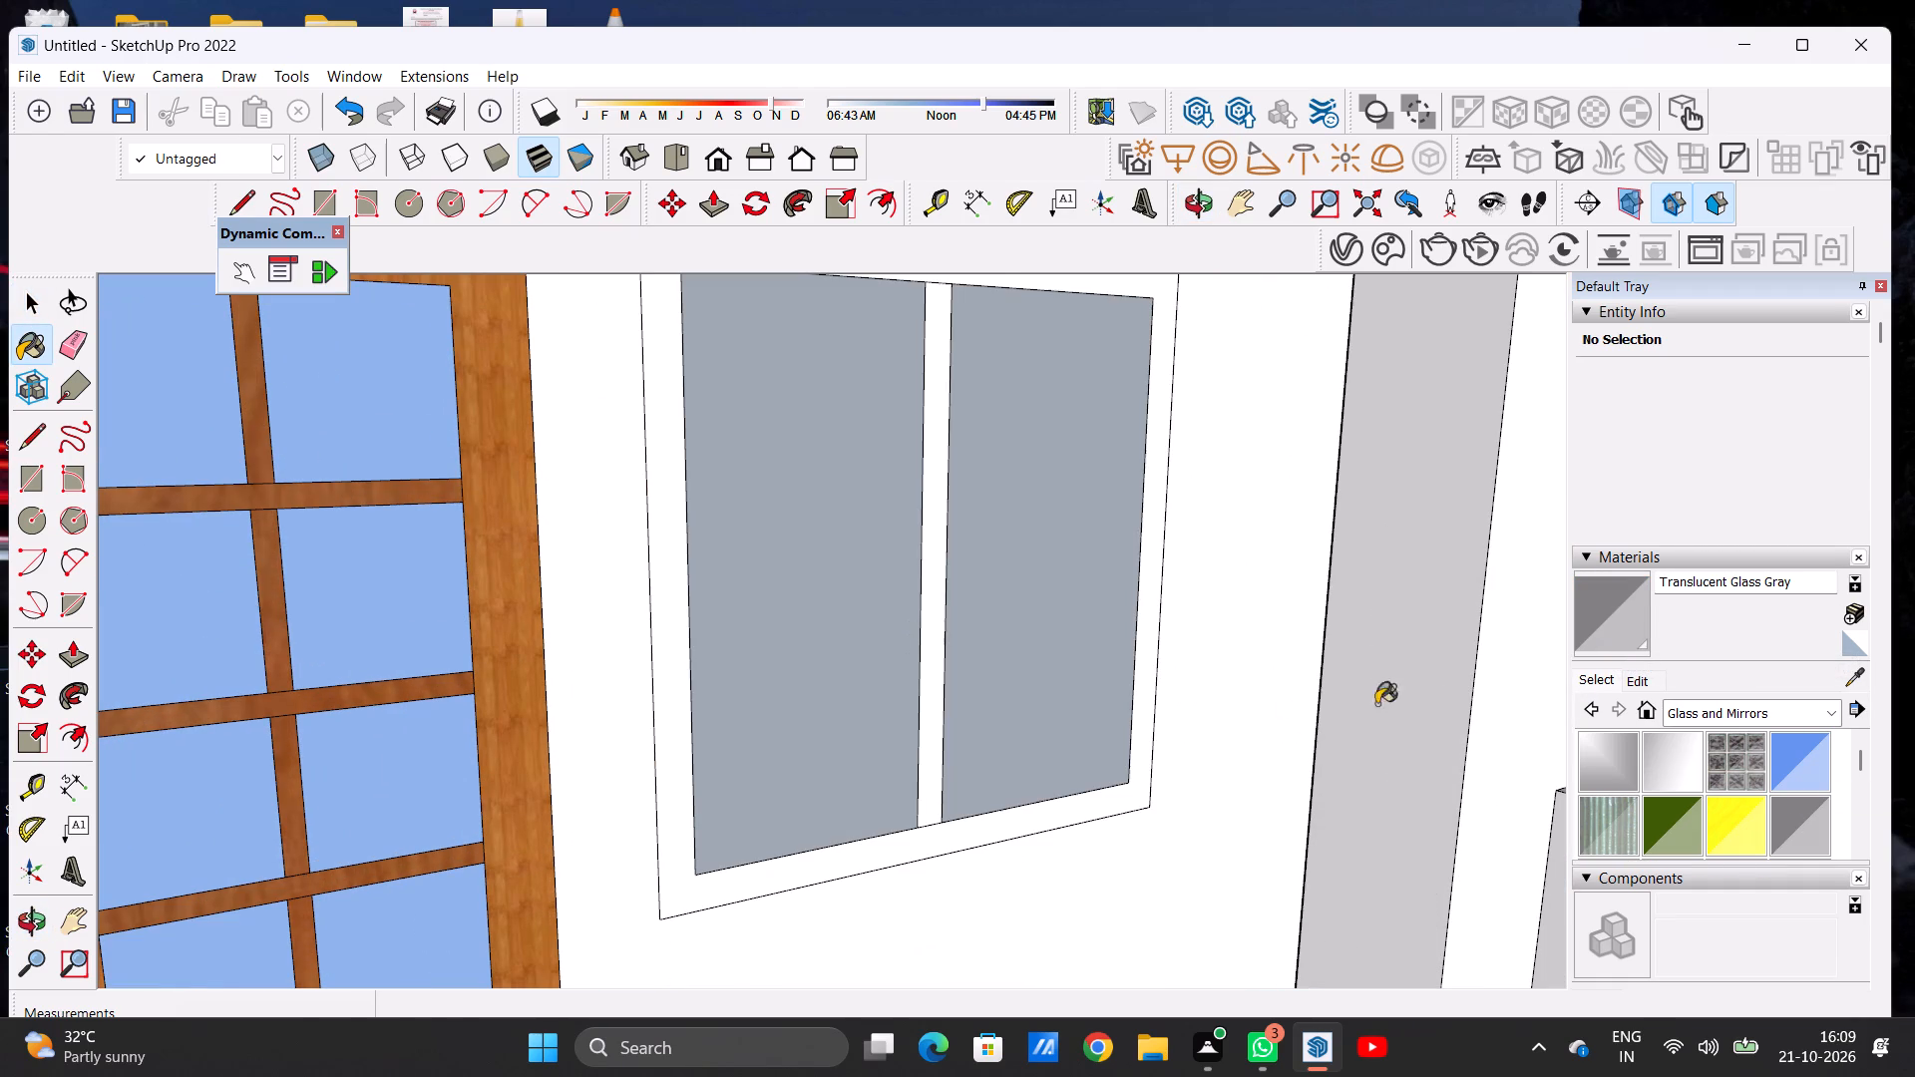
Paint the outer frame and centre mullion of the lower balcony window with Wood Cherry Original.
left_click(1590, 686)
left_click(1683, 712)
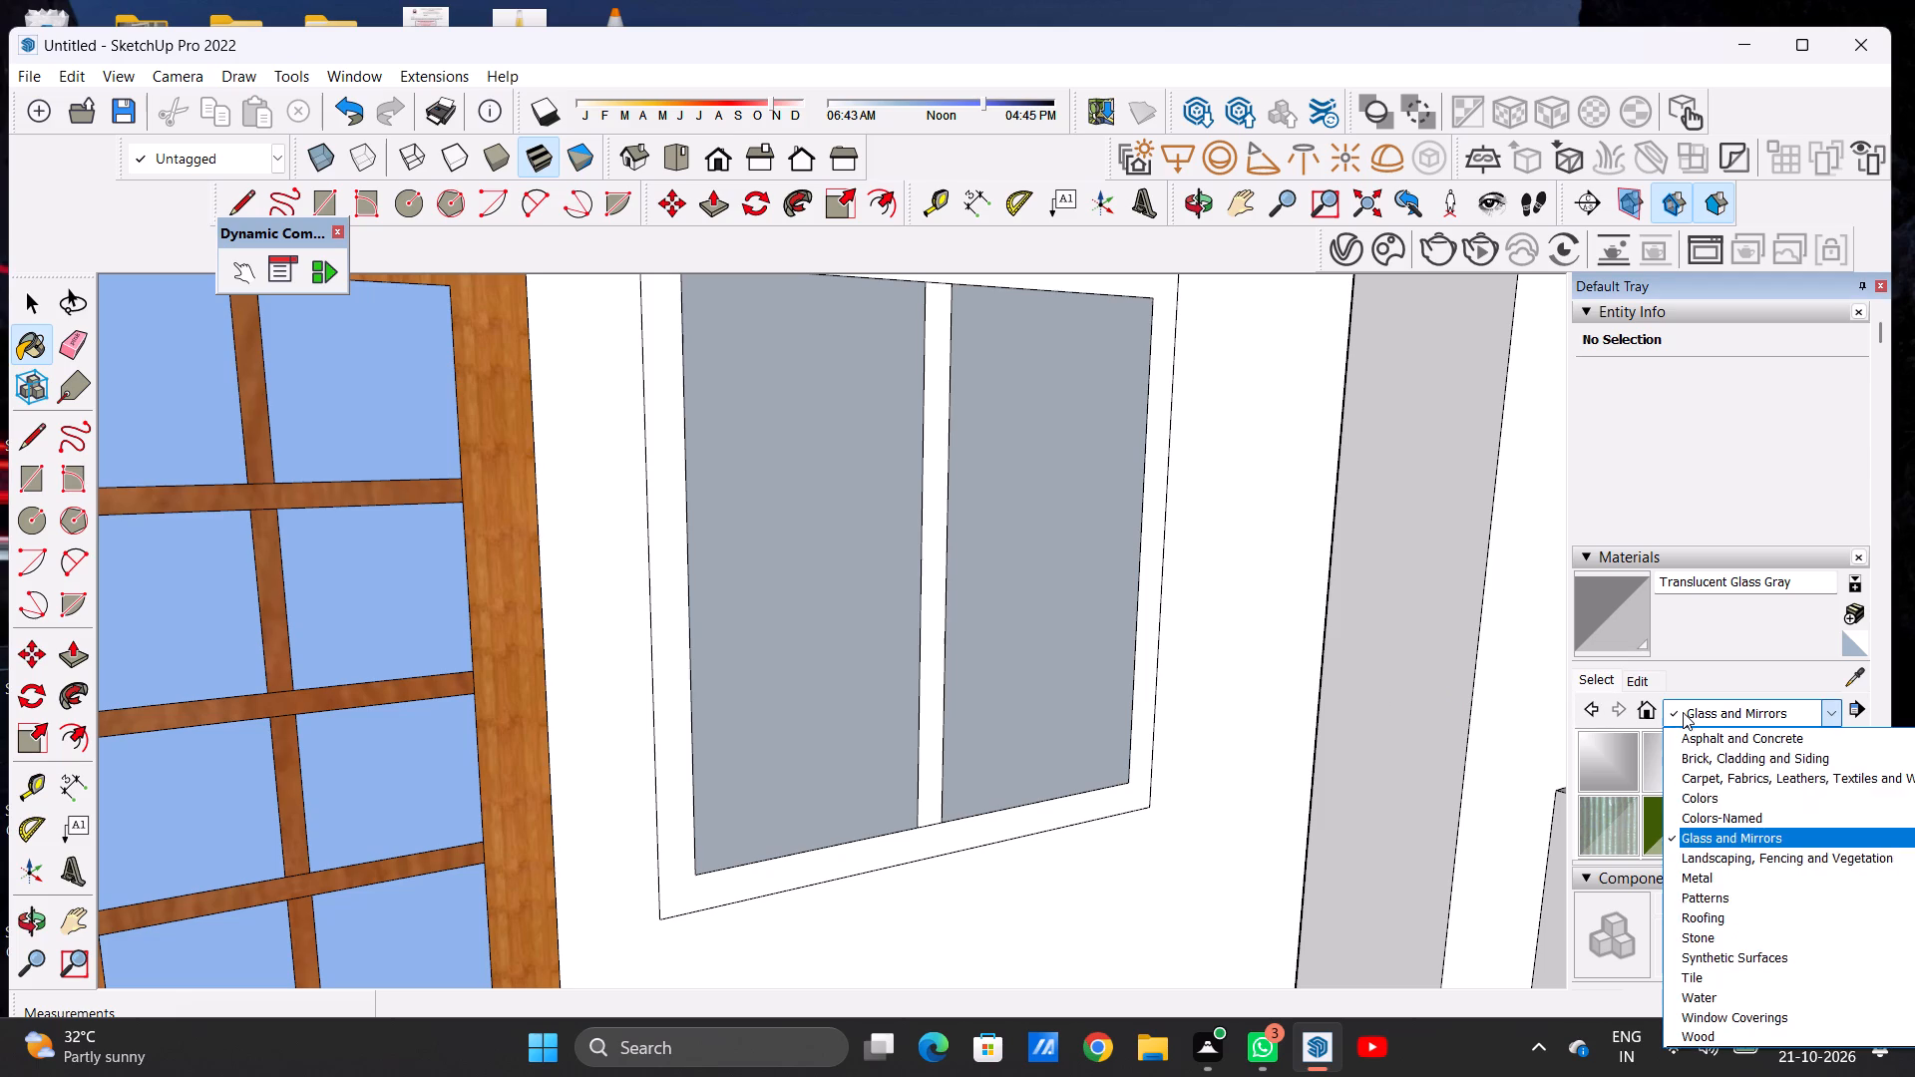
left_click(1687, 1042)
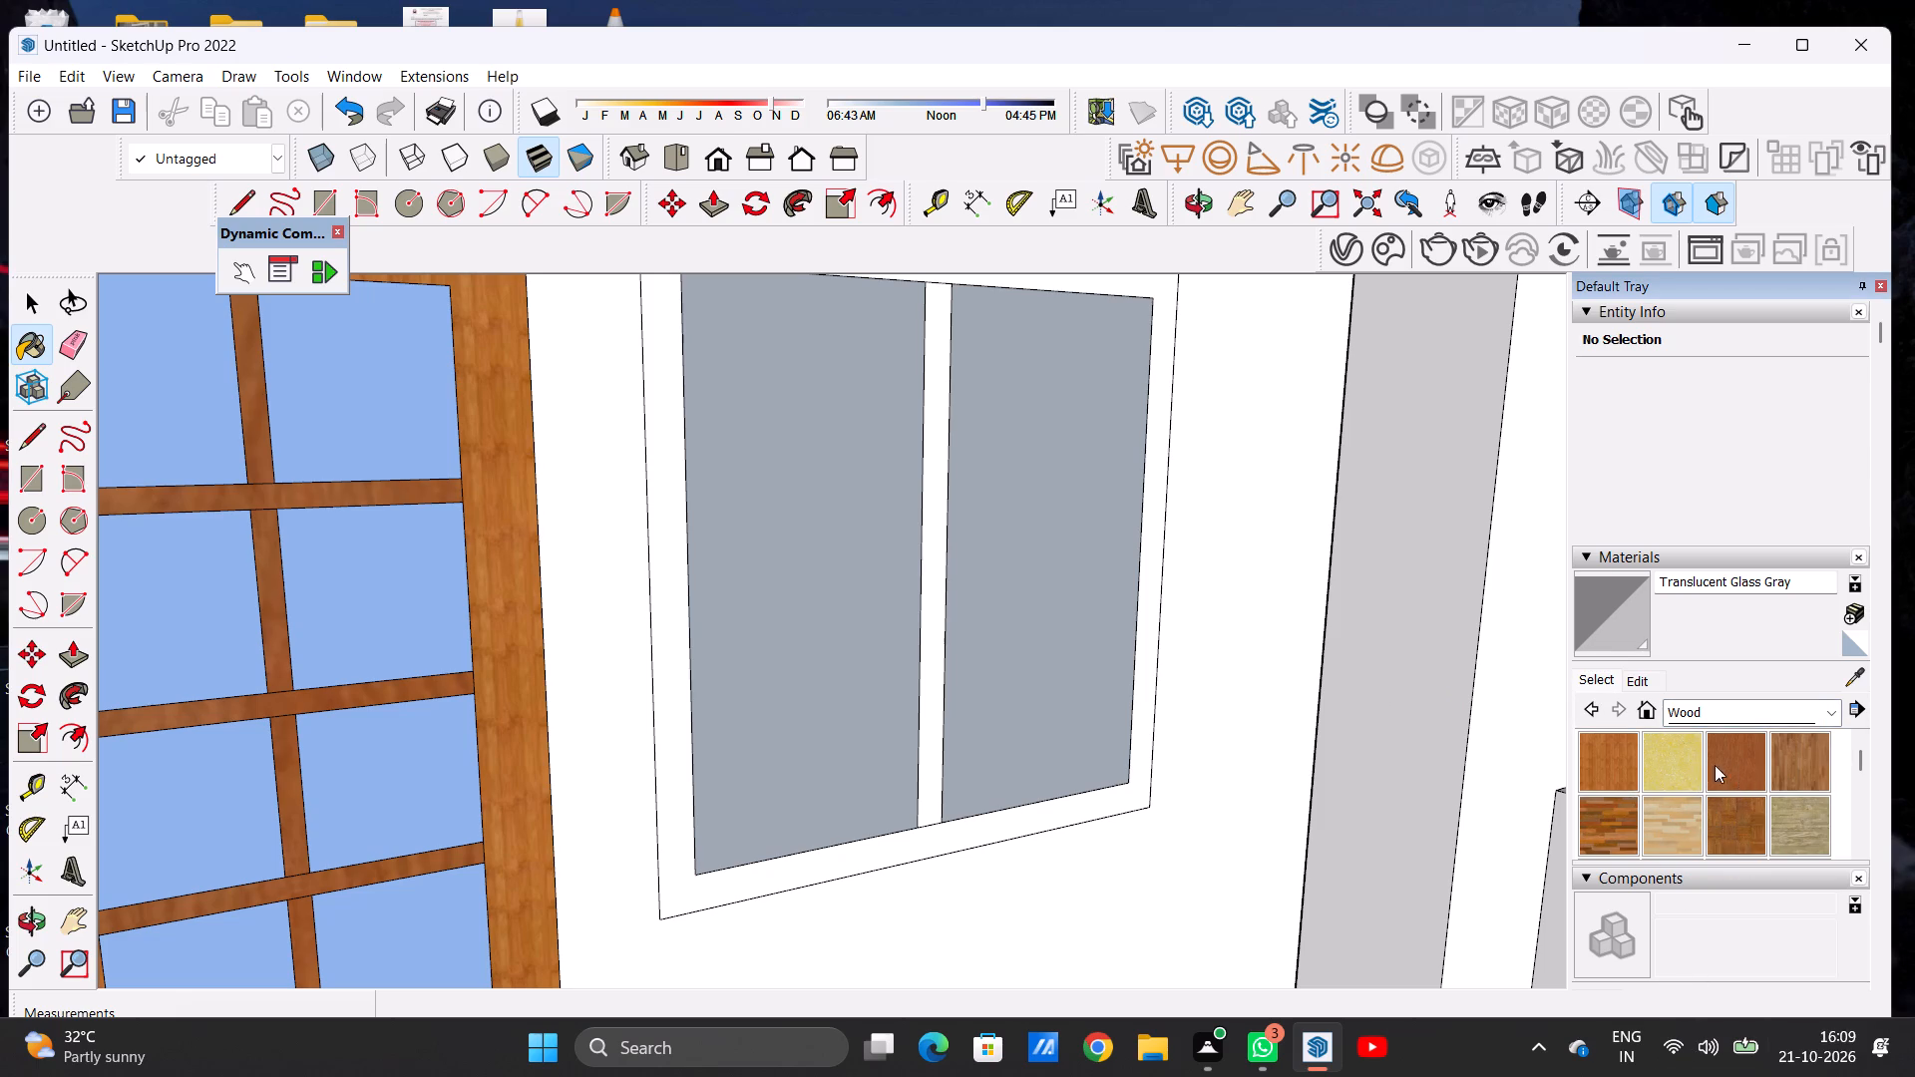
scroll(1703, 766, "down", 1)
scroll(1716, 768, "up", 1)
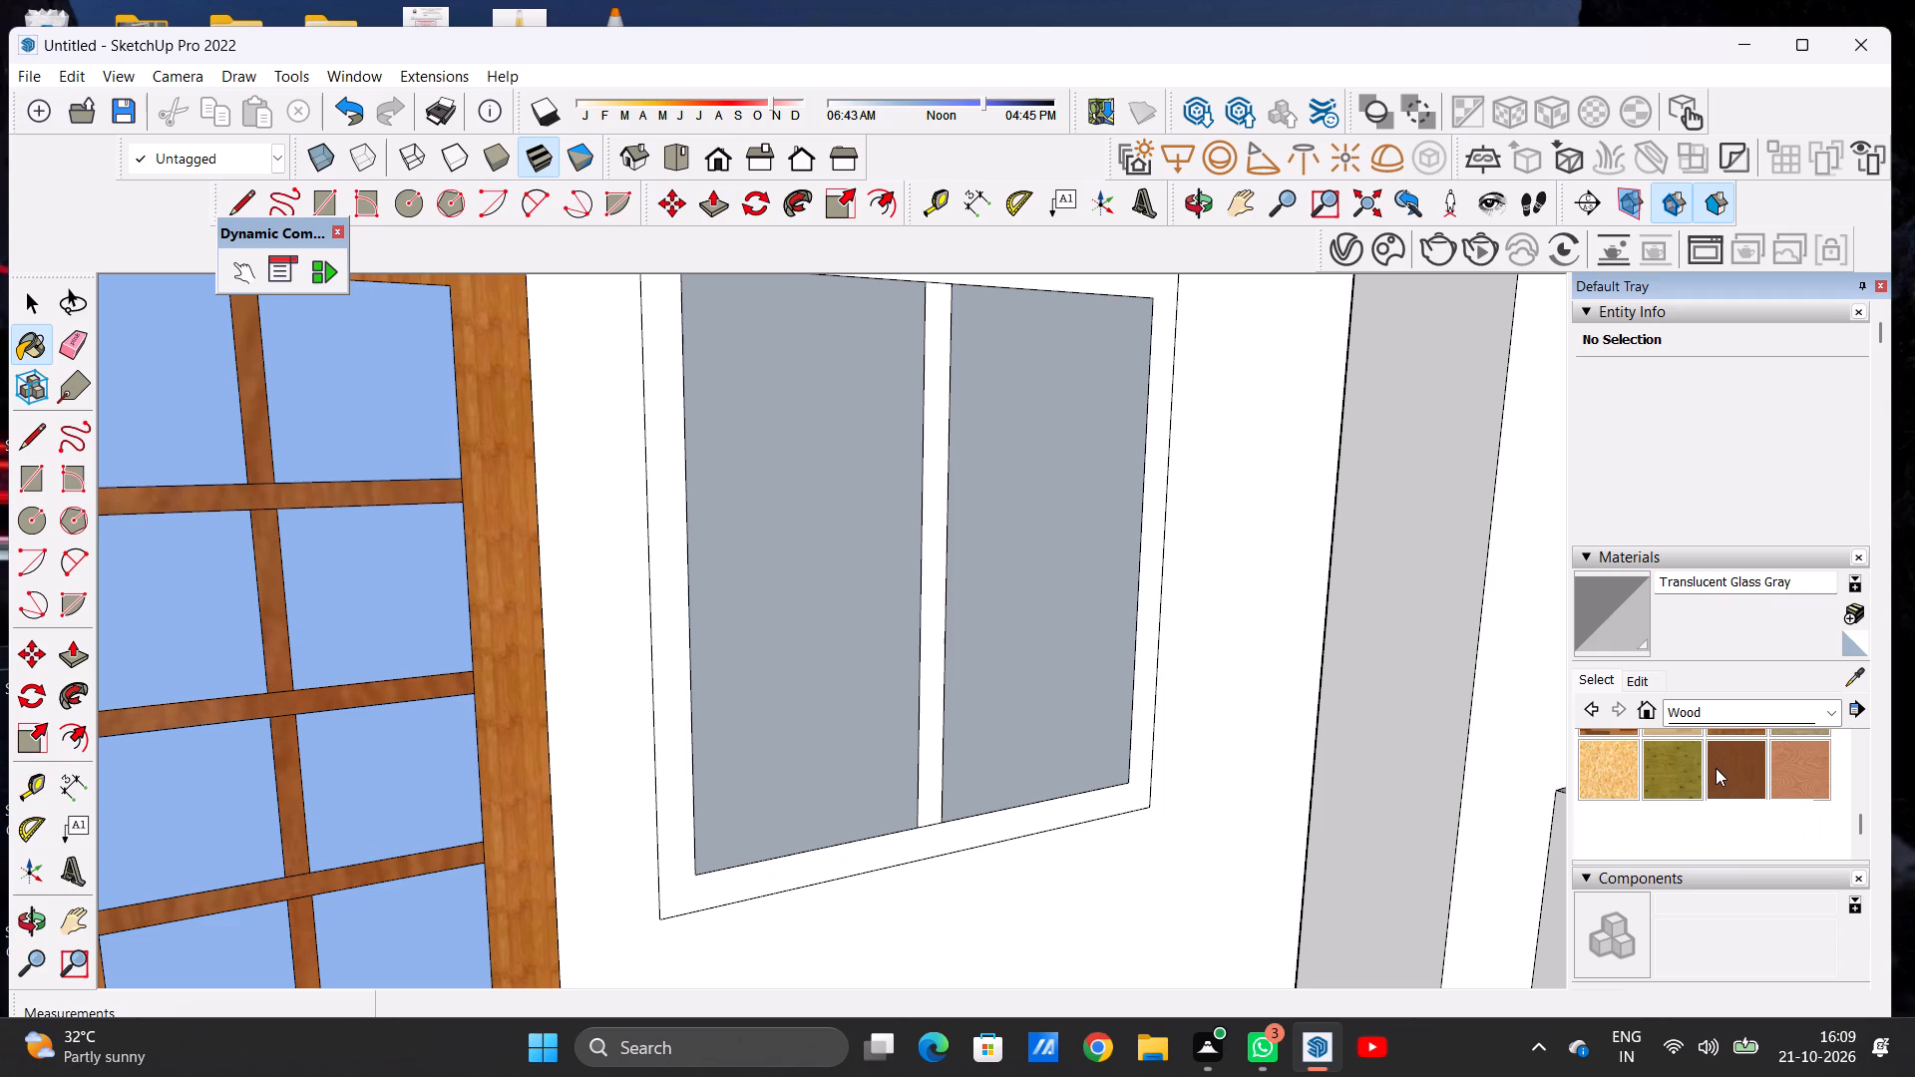
left_click(1716, 768)
scroll(644, 779, "up", 4)
left_click(689, 723)
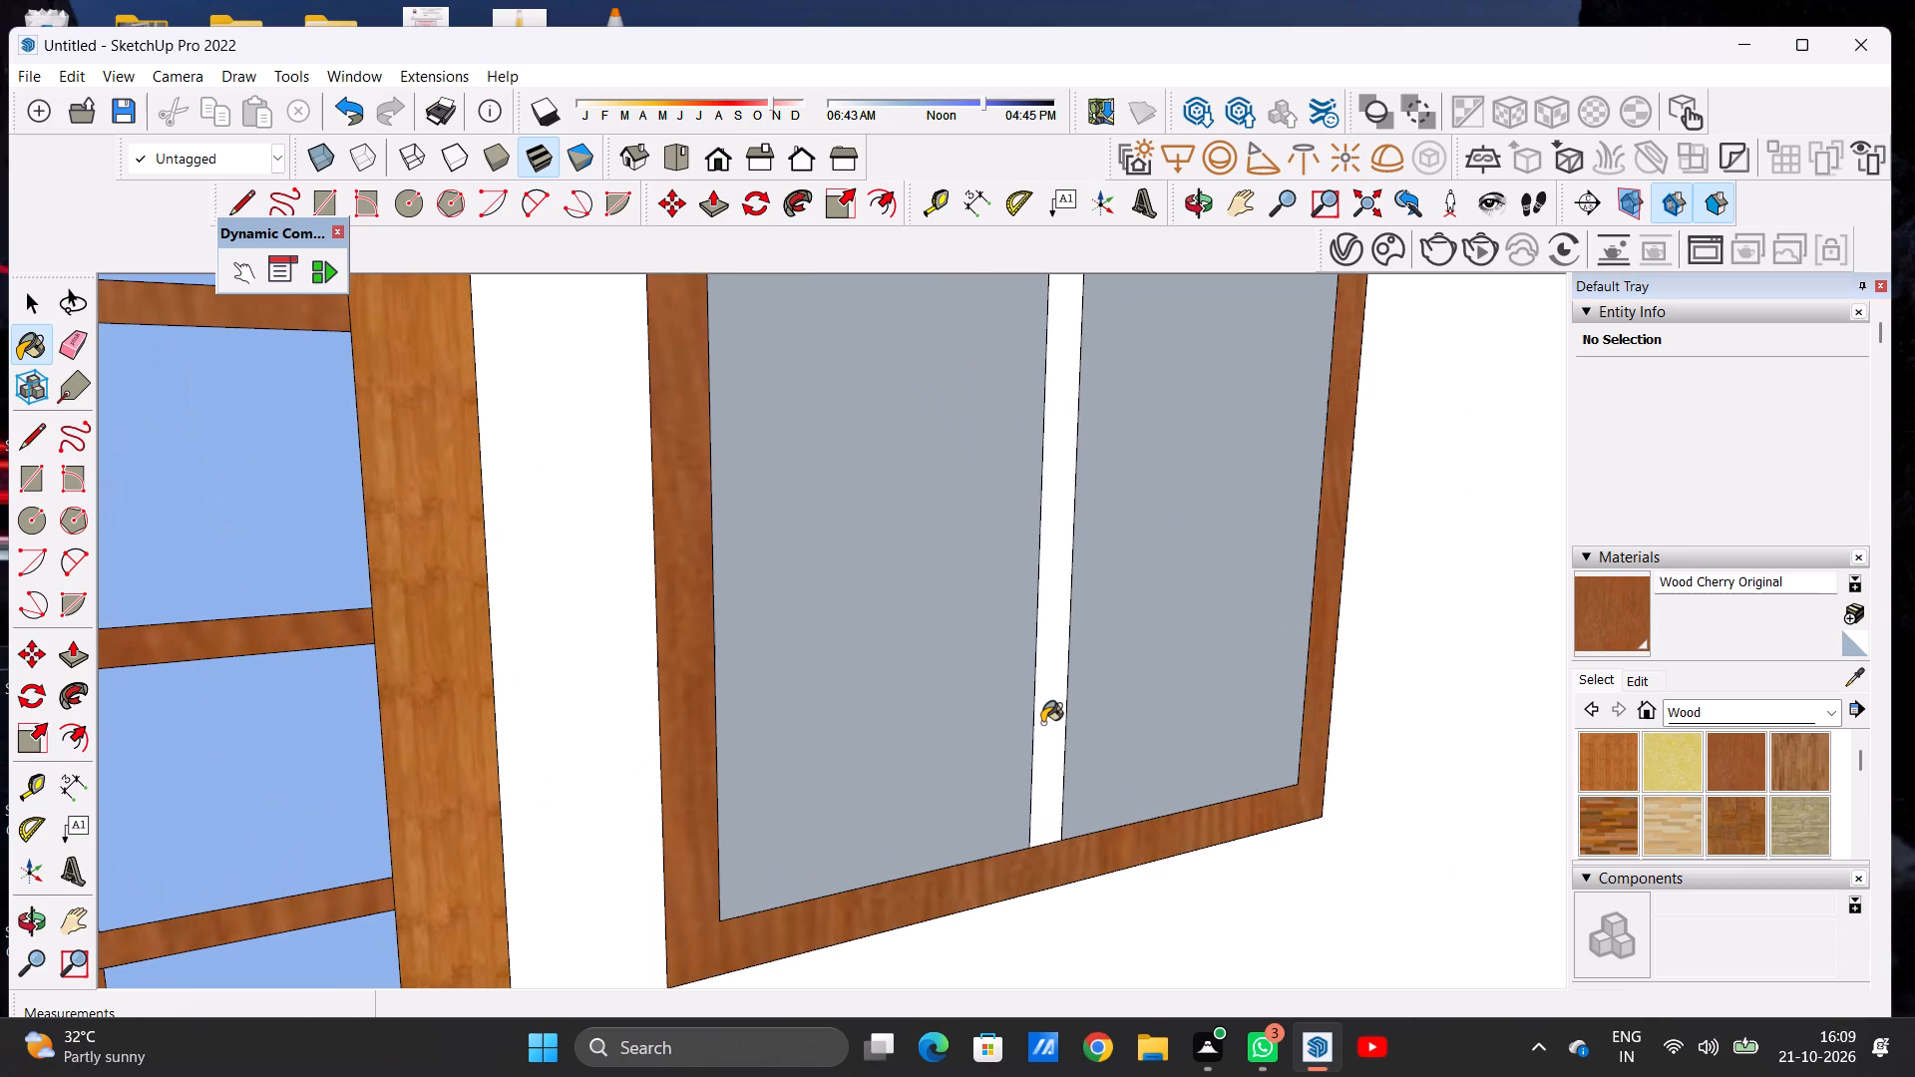
left_click(1042, 723)
Start a rectangle on the white wall beside the lower balcony door, from the brown side wall's edge level with the door's top.
scroll(813, 737, "down", 9)
scroll(717, 721, "down", 8)
middle_click_drag(794, 744, 562, 720)
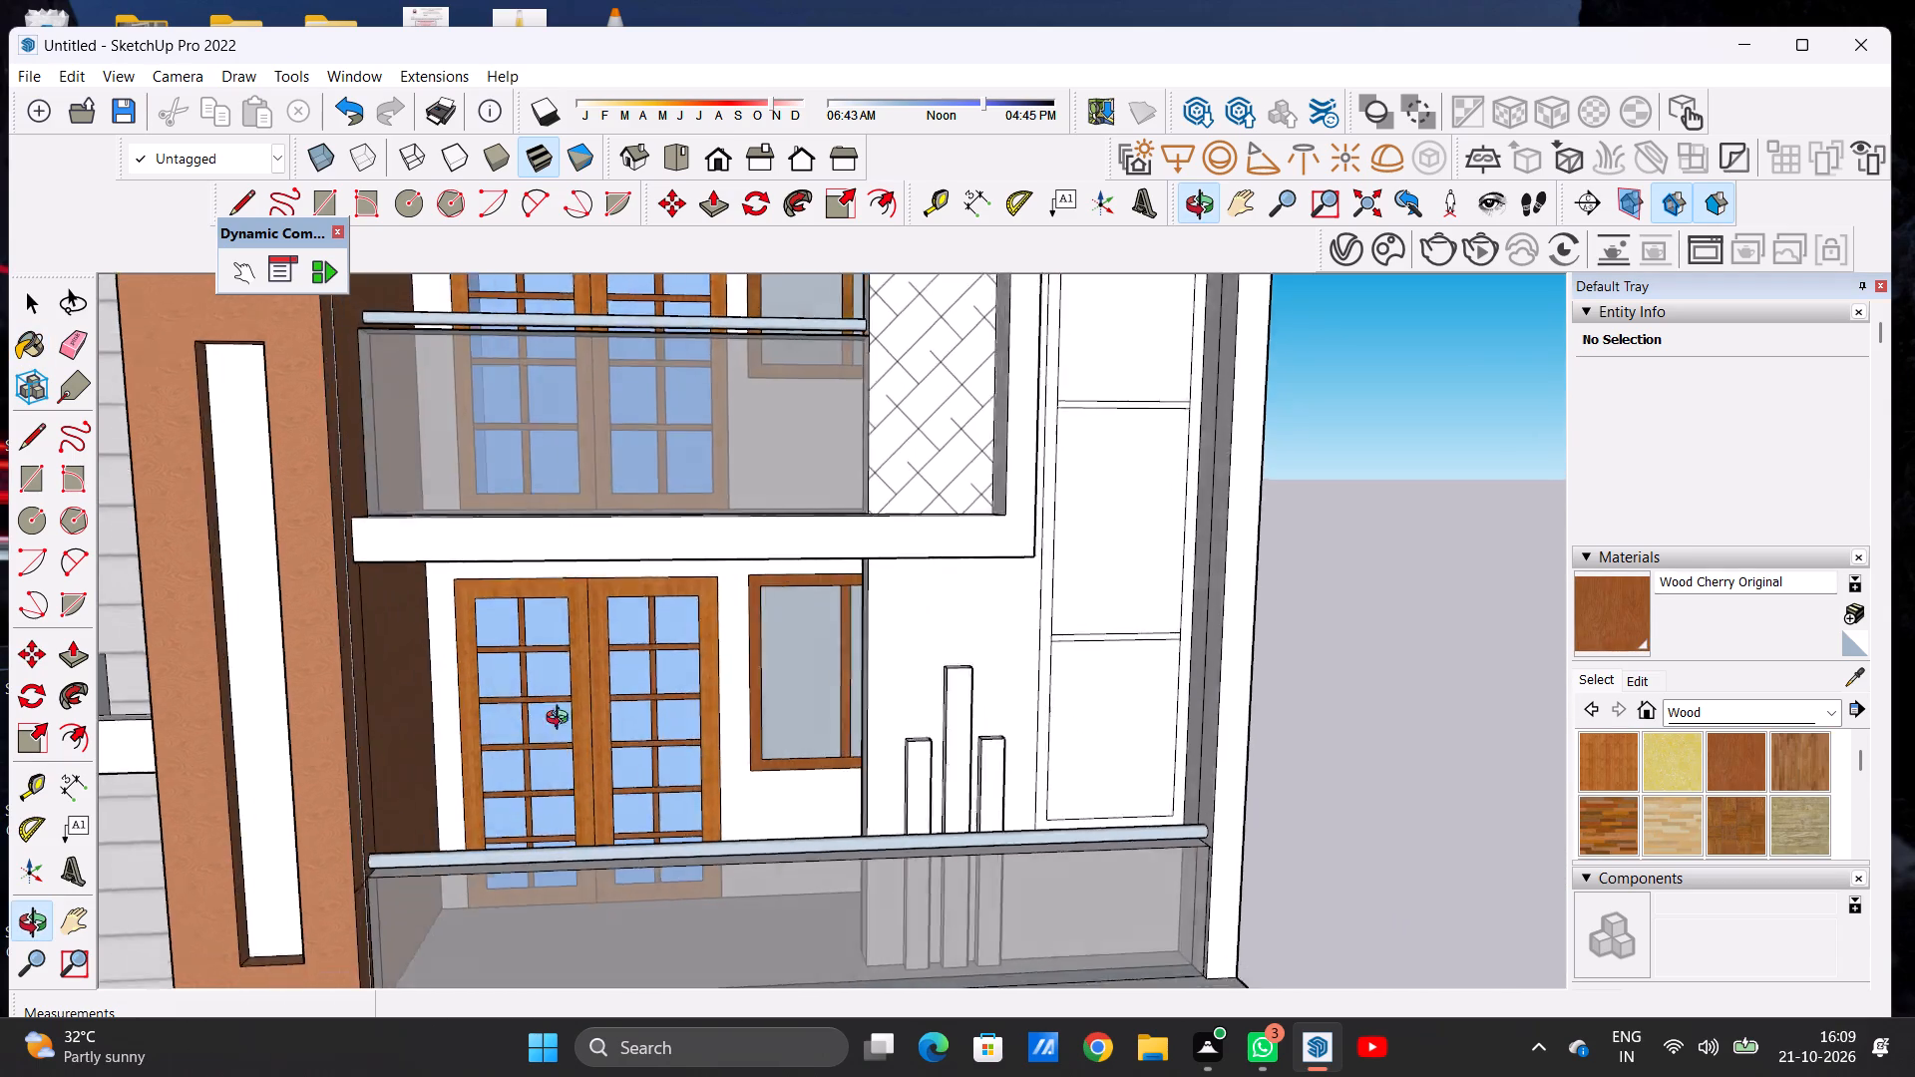
middle_click_drag(562, 720, 512, 727)
scroll(786, 667, "down", 15)
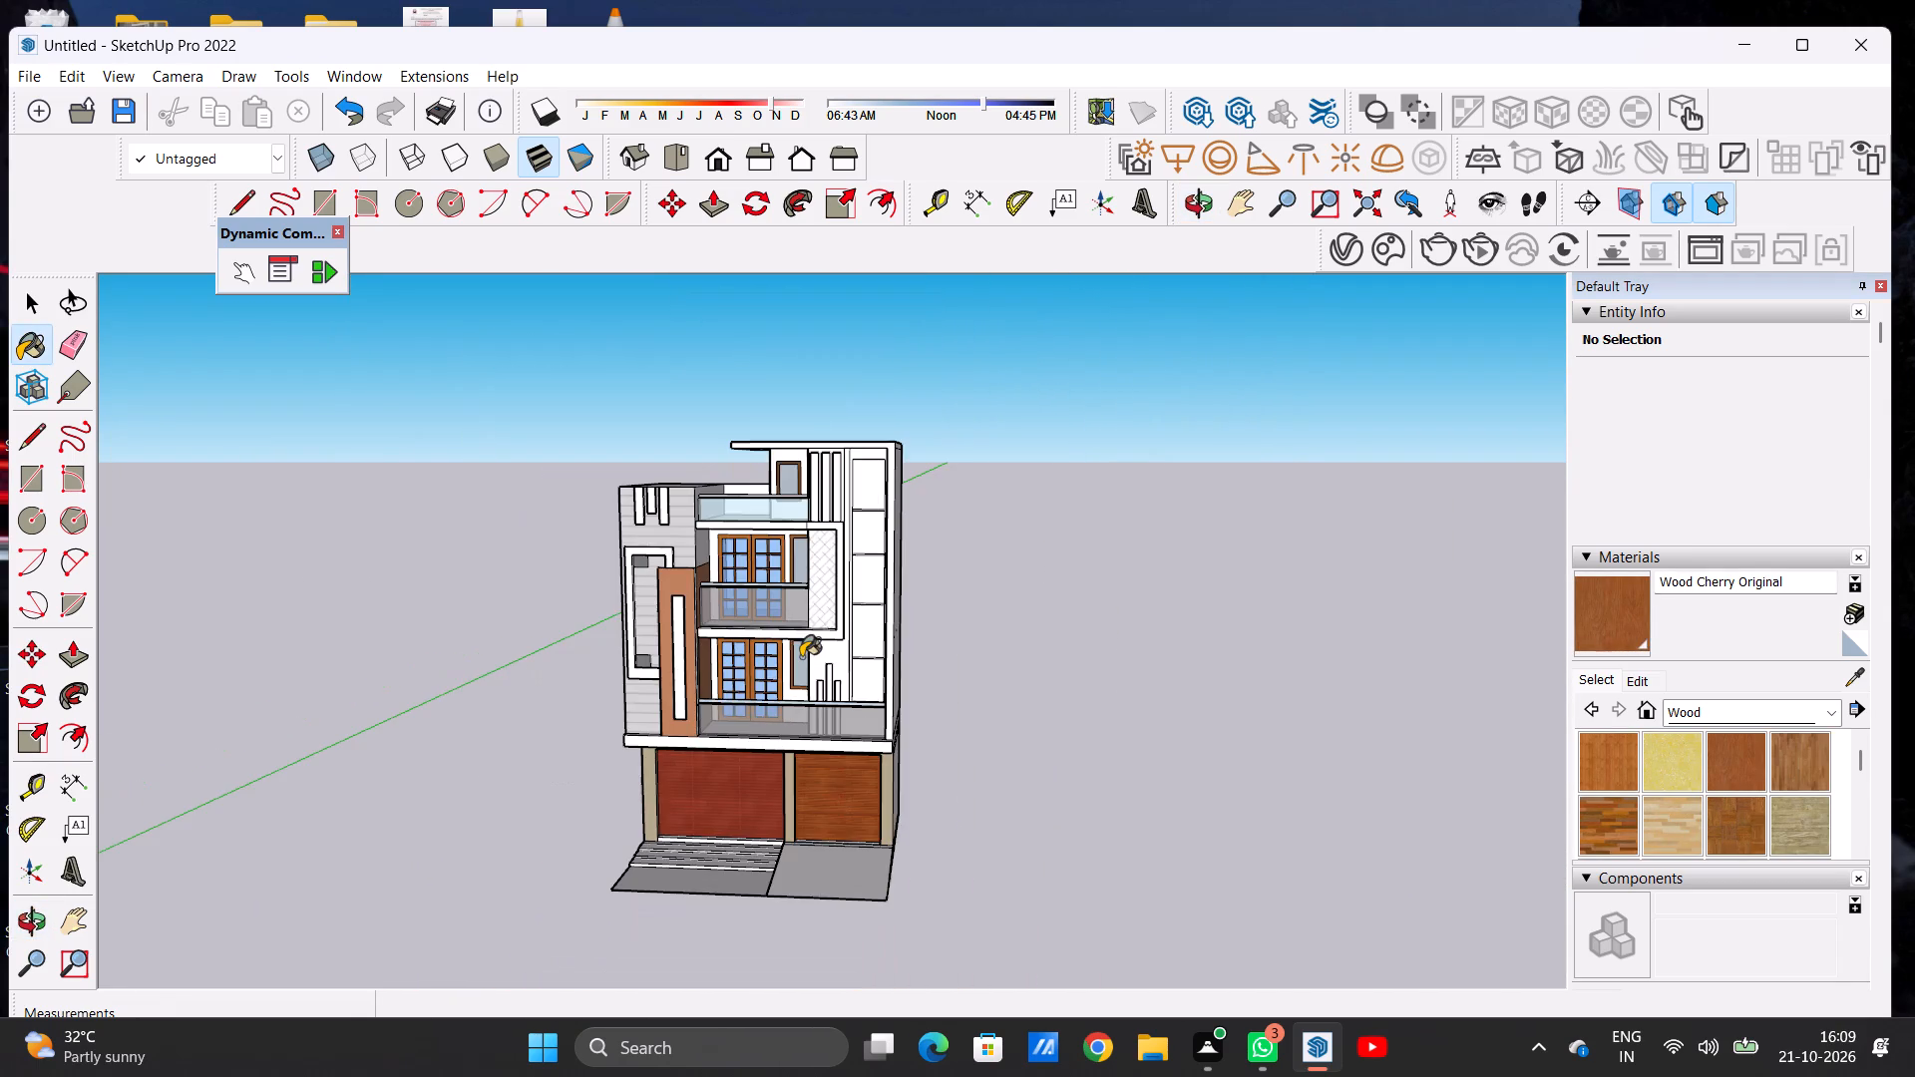
scroll(780, 669, "up", 4)
key("space")
middle_click_drag(711, 659, 746, 685)
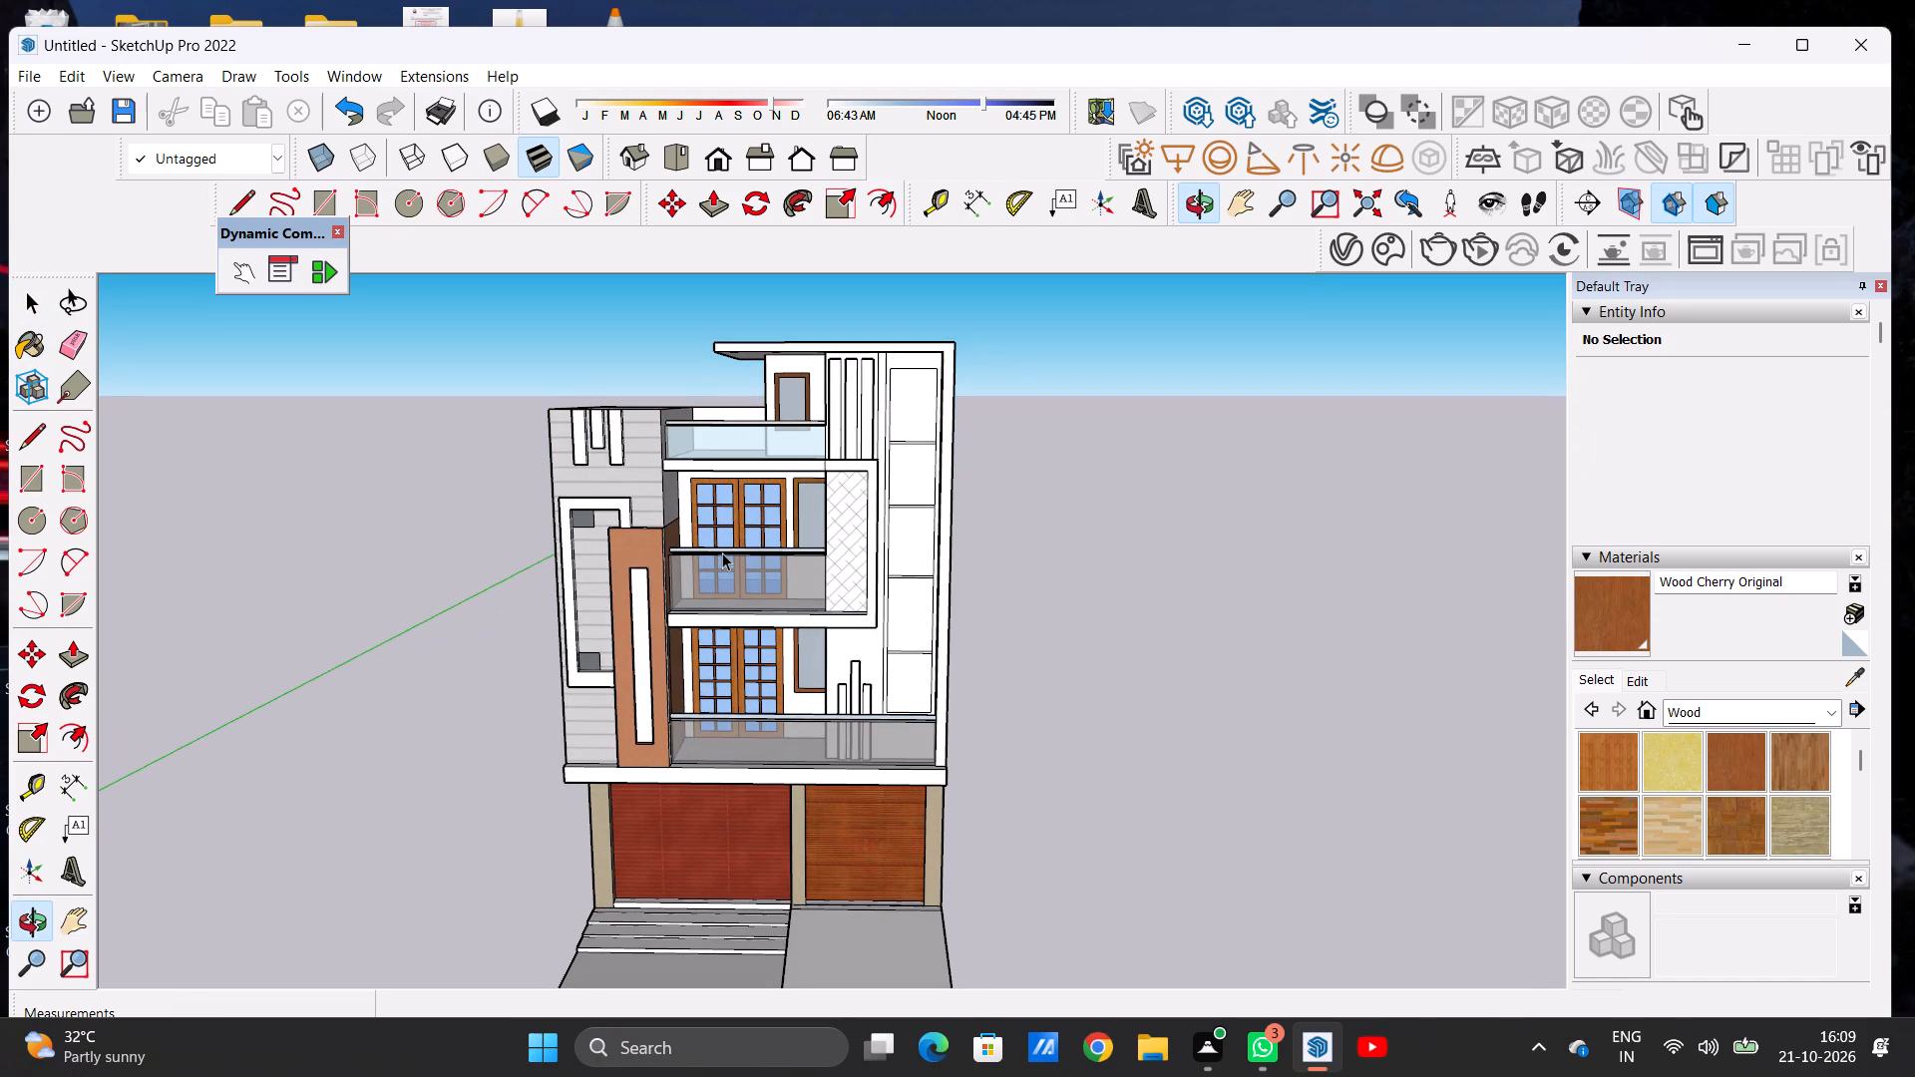
scroll(688, 664, "up", 5)
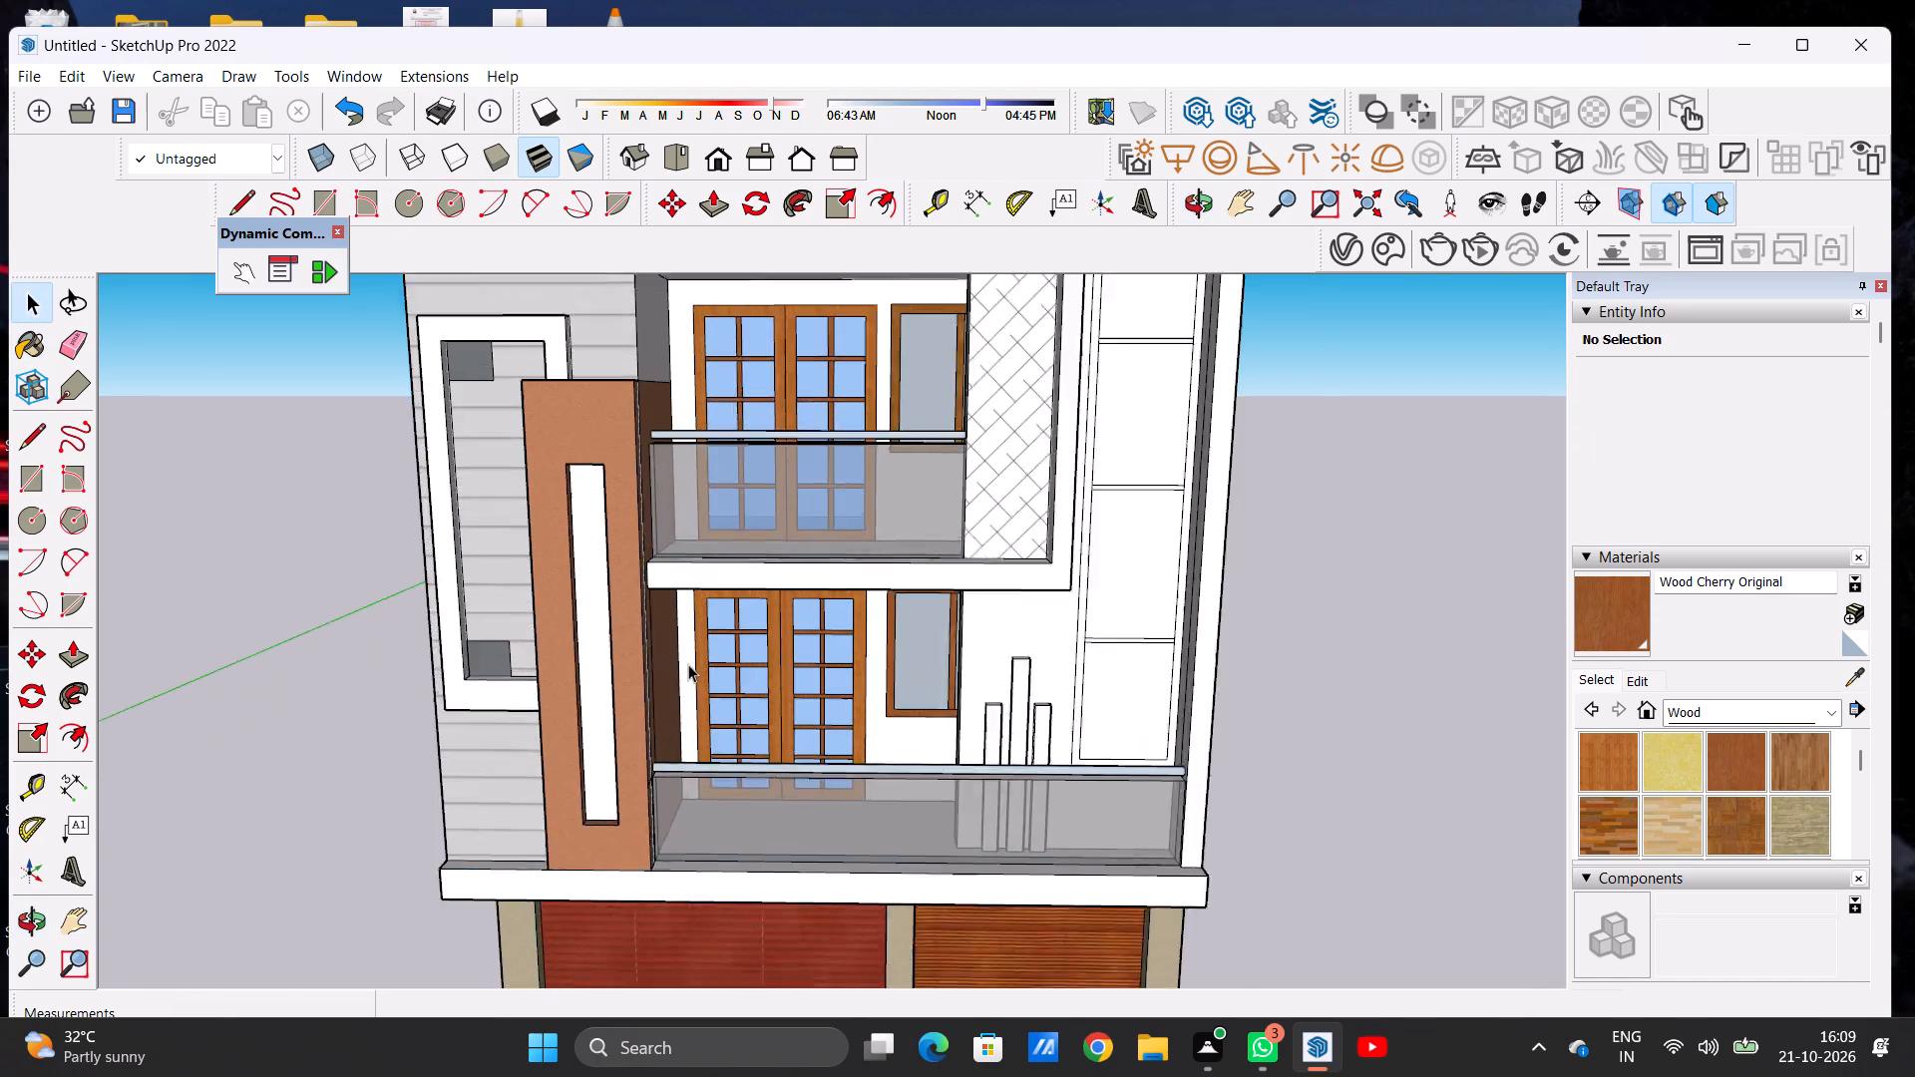
scroll(688, 664, "up", 11)
key("r")
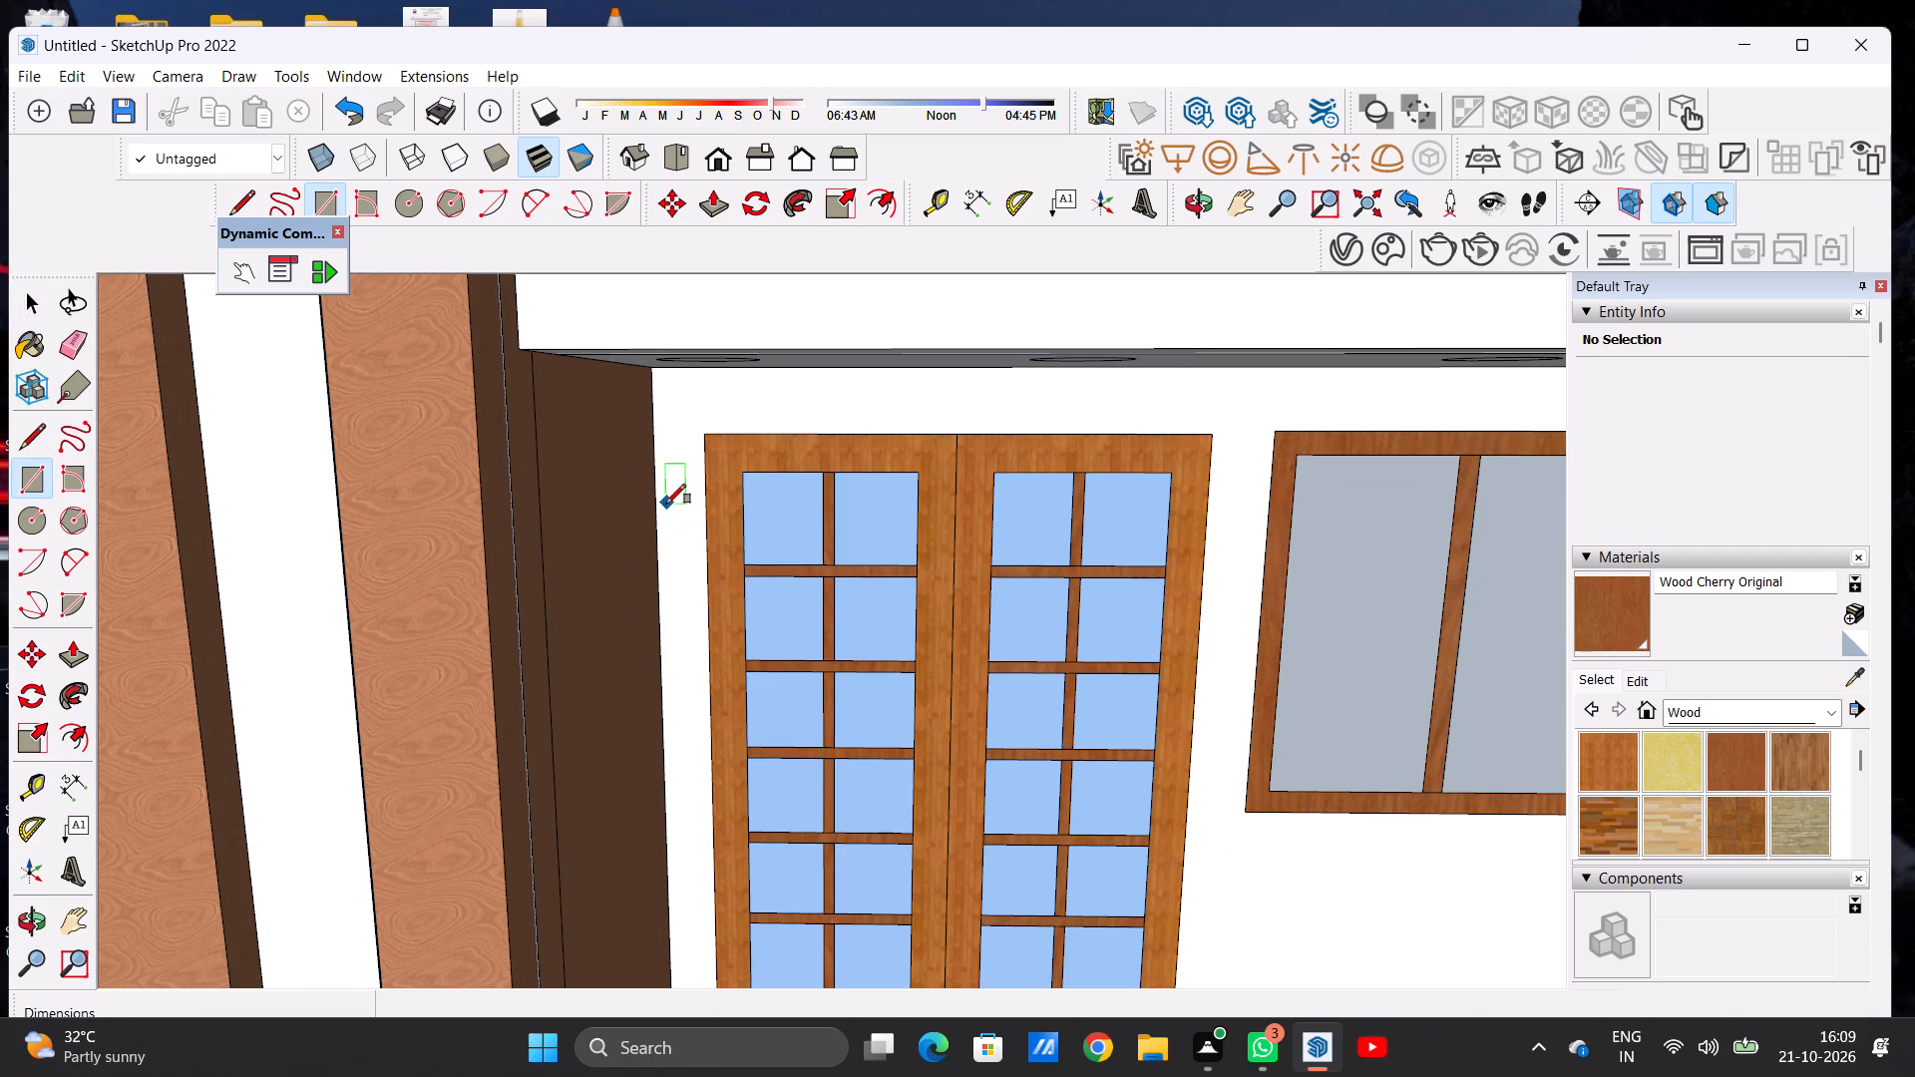
left_click(661, 433)
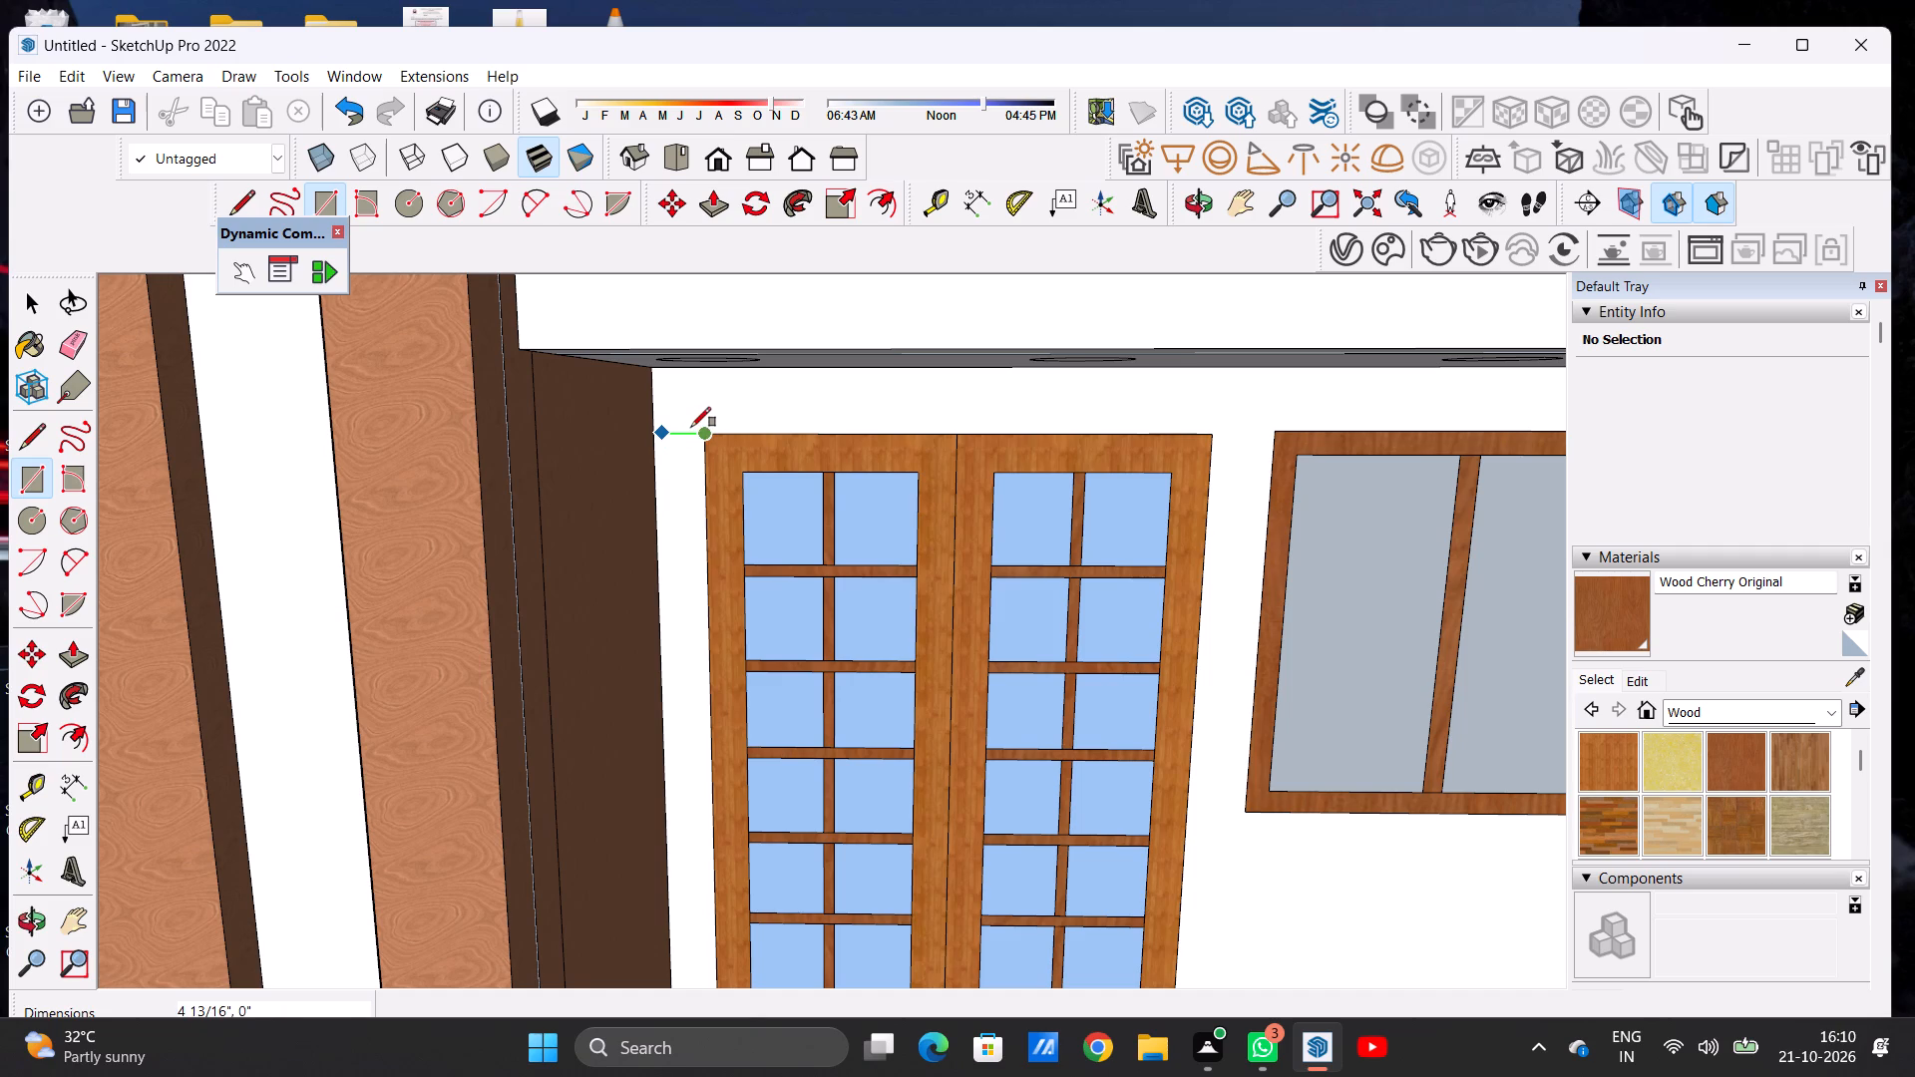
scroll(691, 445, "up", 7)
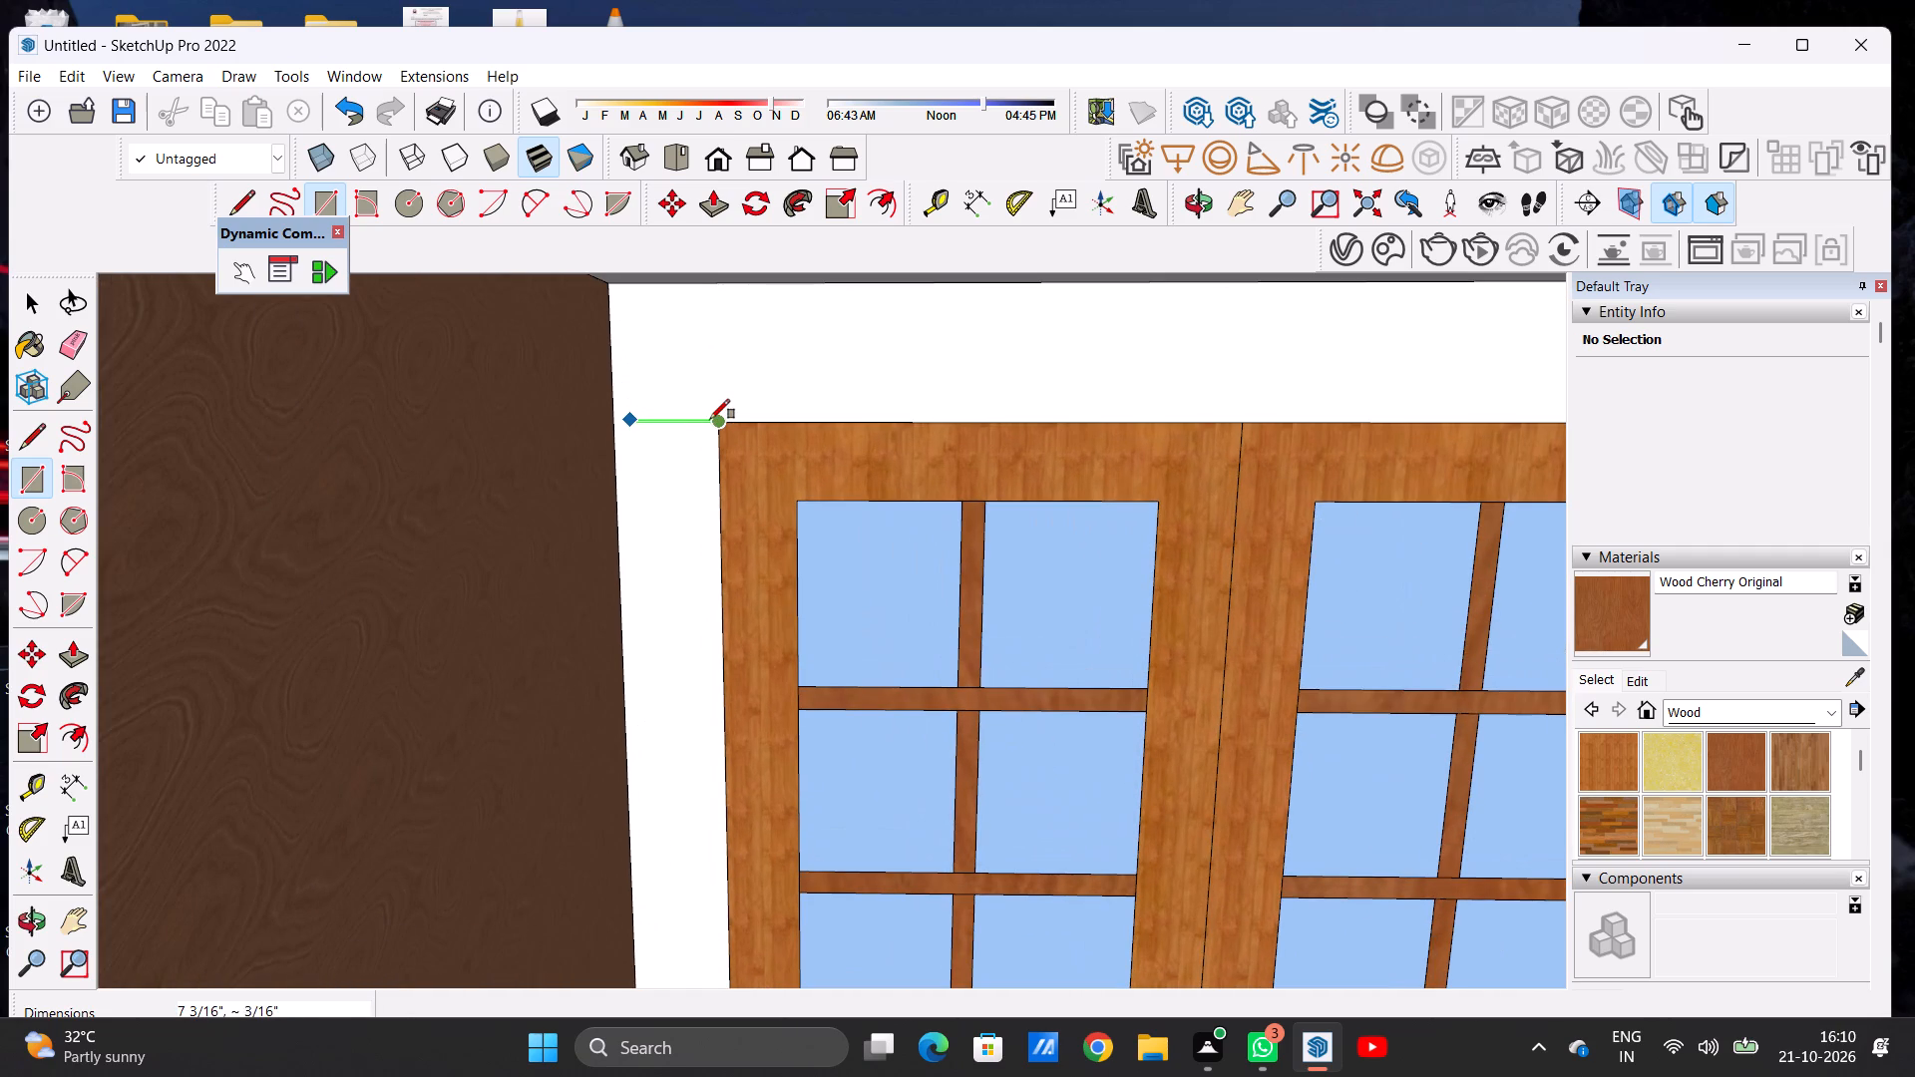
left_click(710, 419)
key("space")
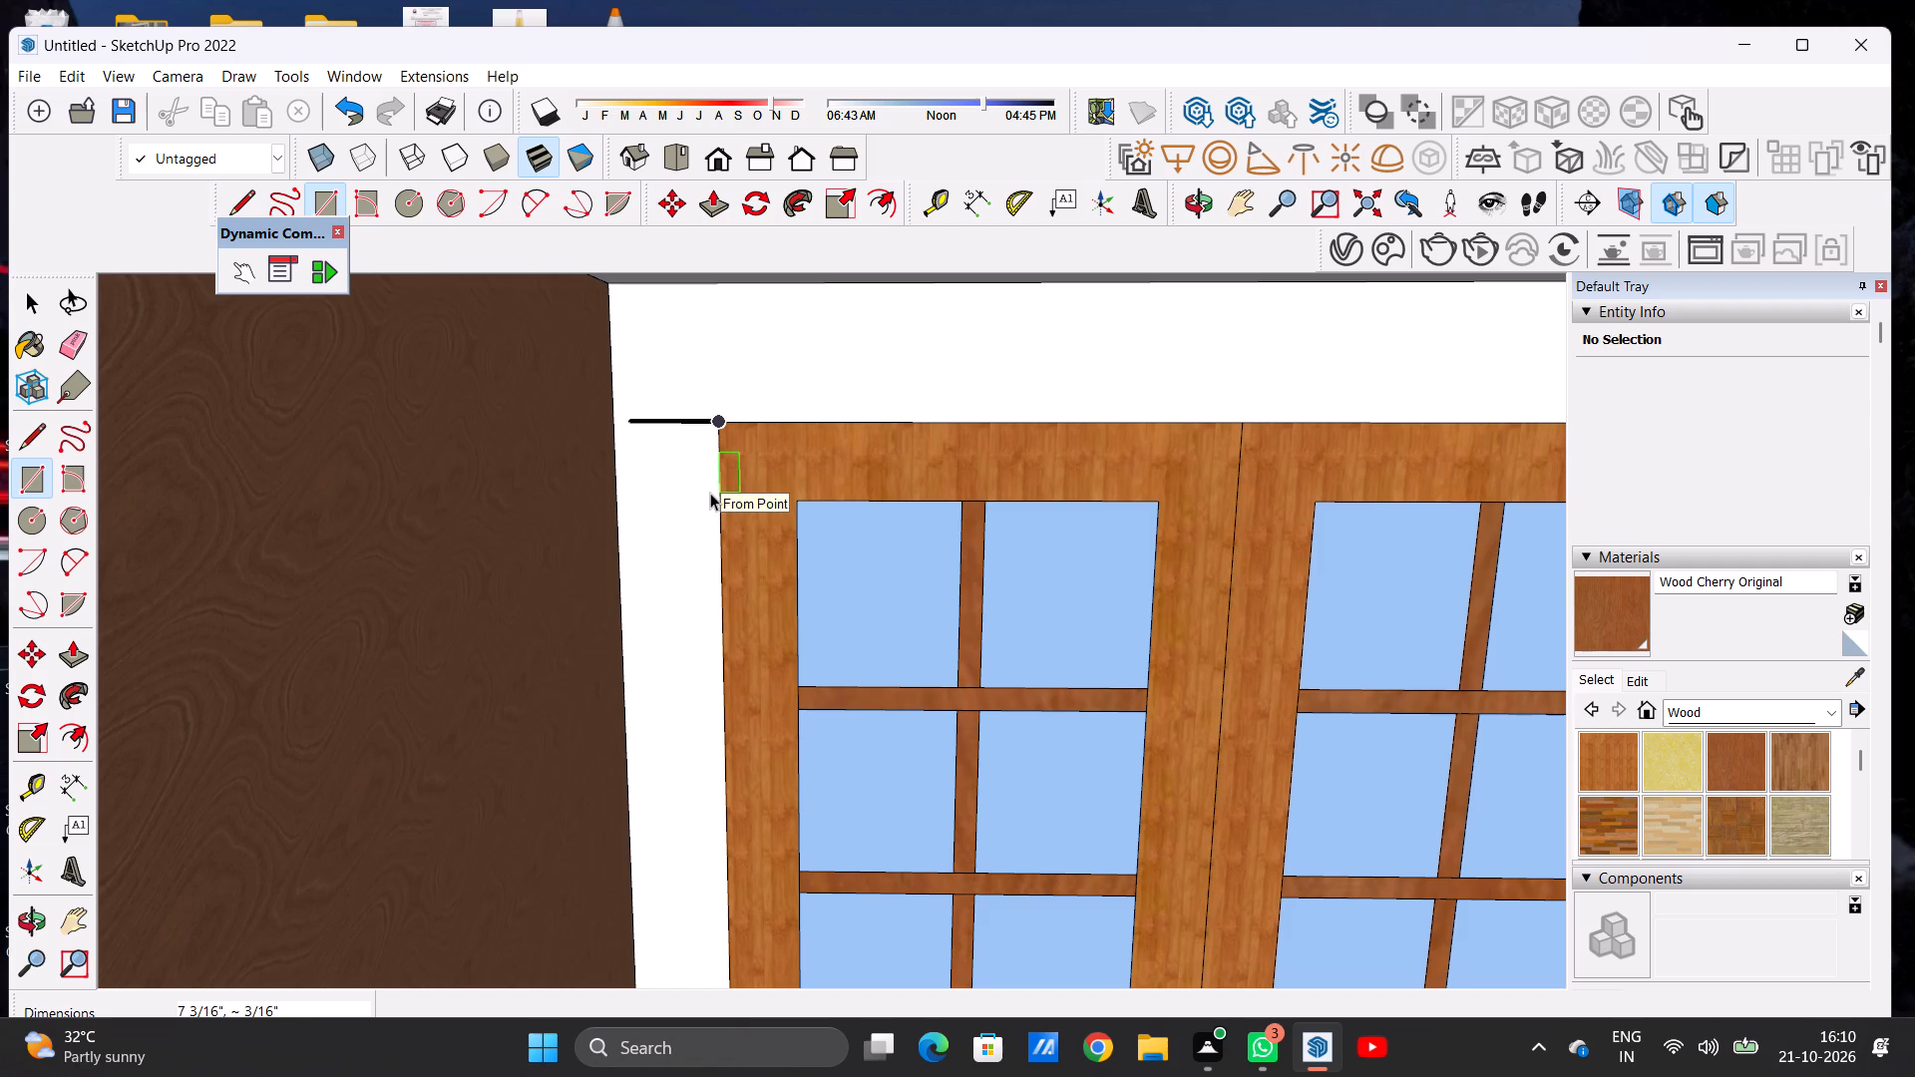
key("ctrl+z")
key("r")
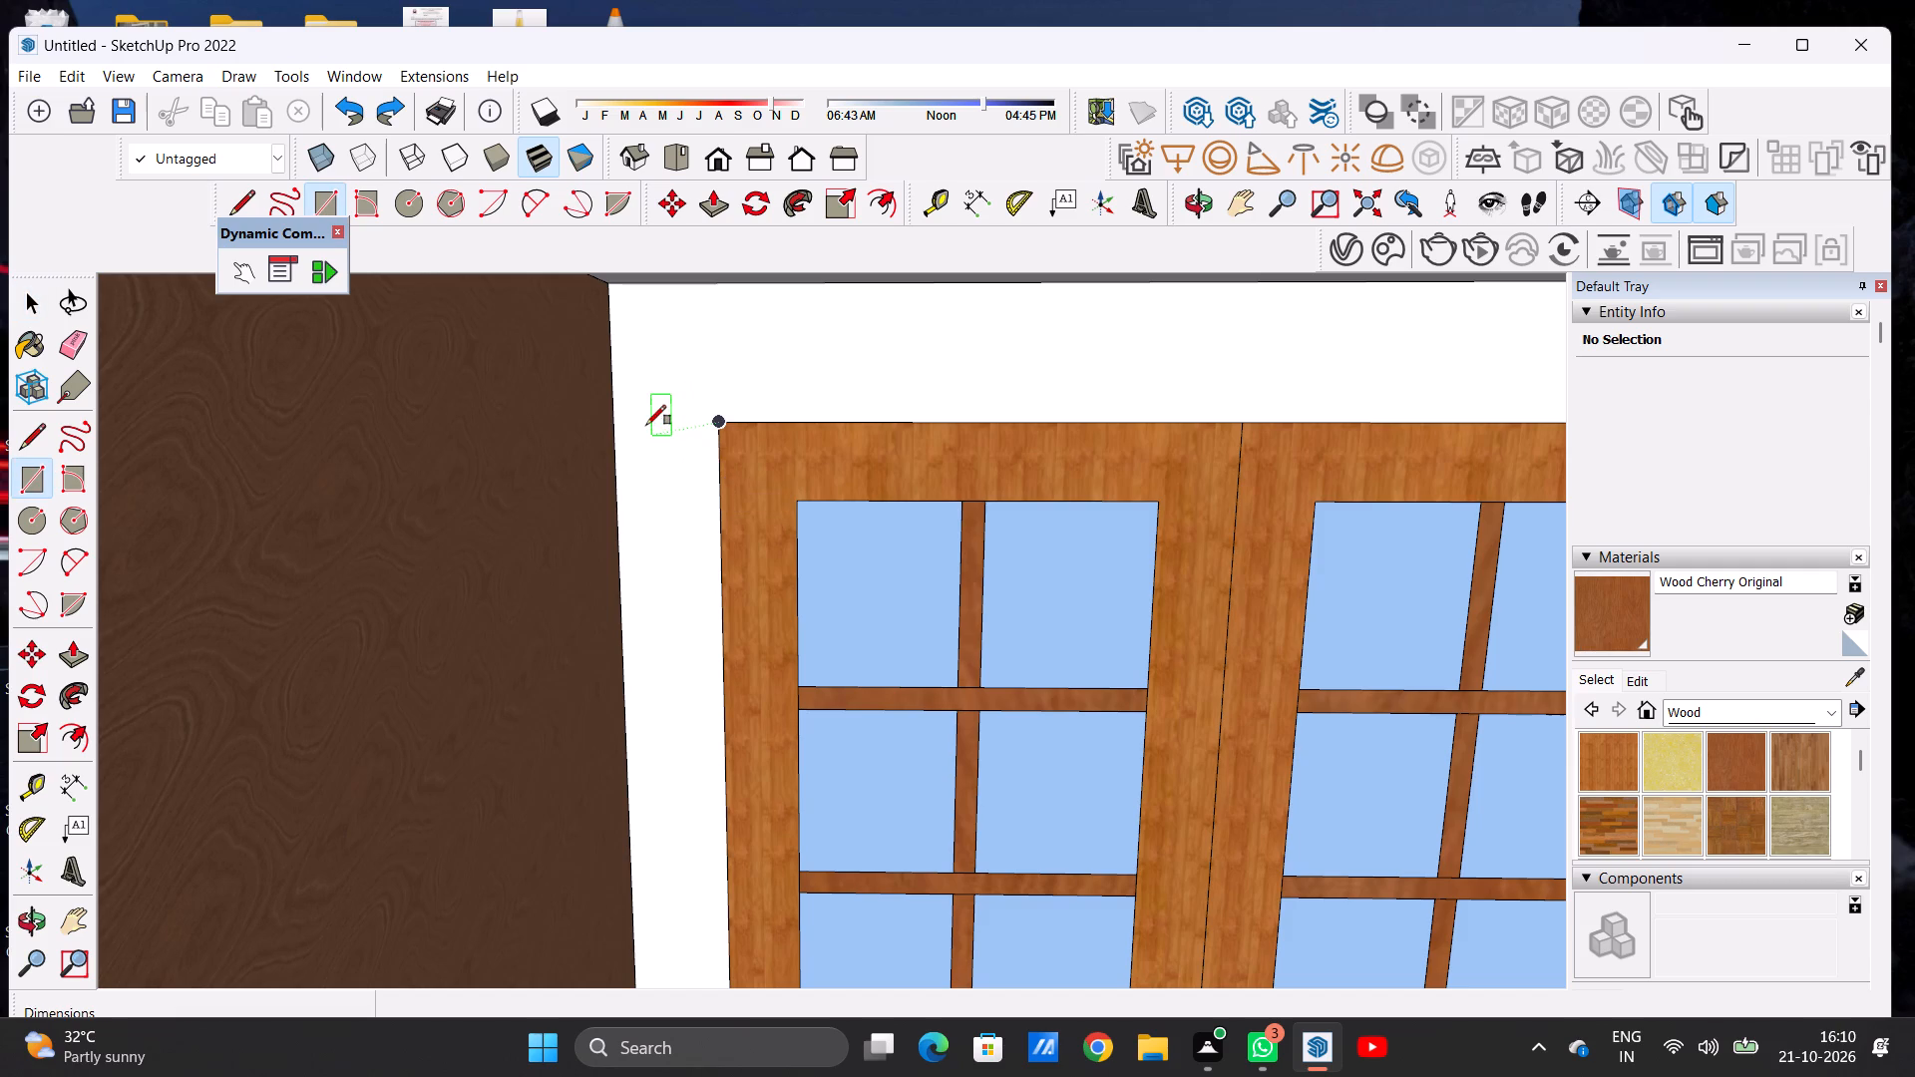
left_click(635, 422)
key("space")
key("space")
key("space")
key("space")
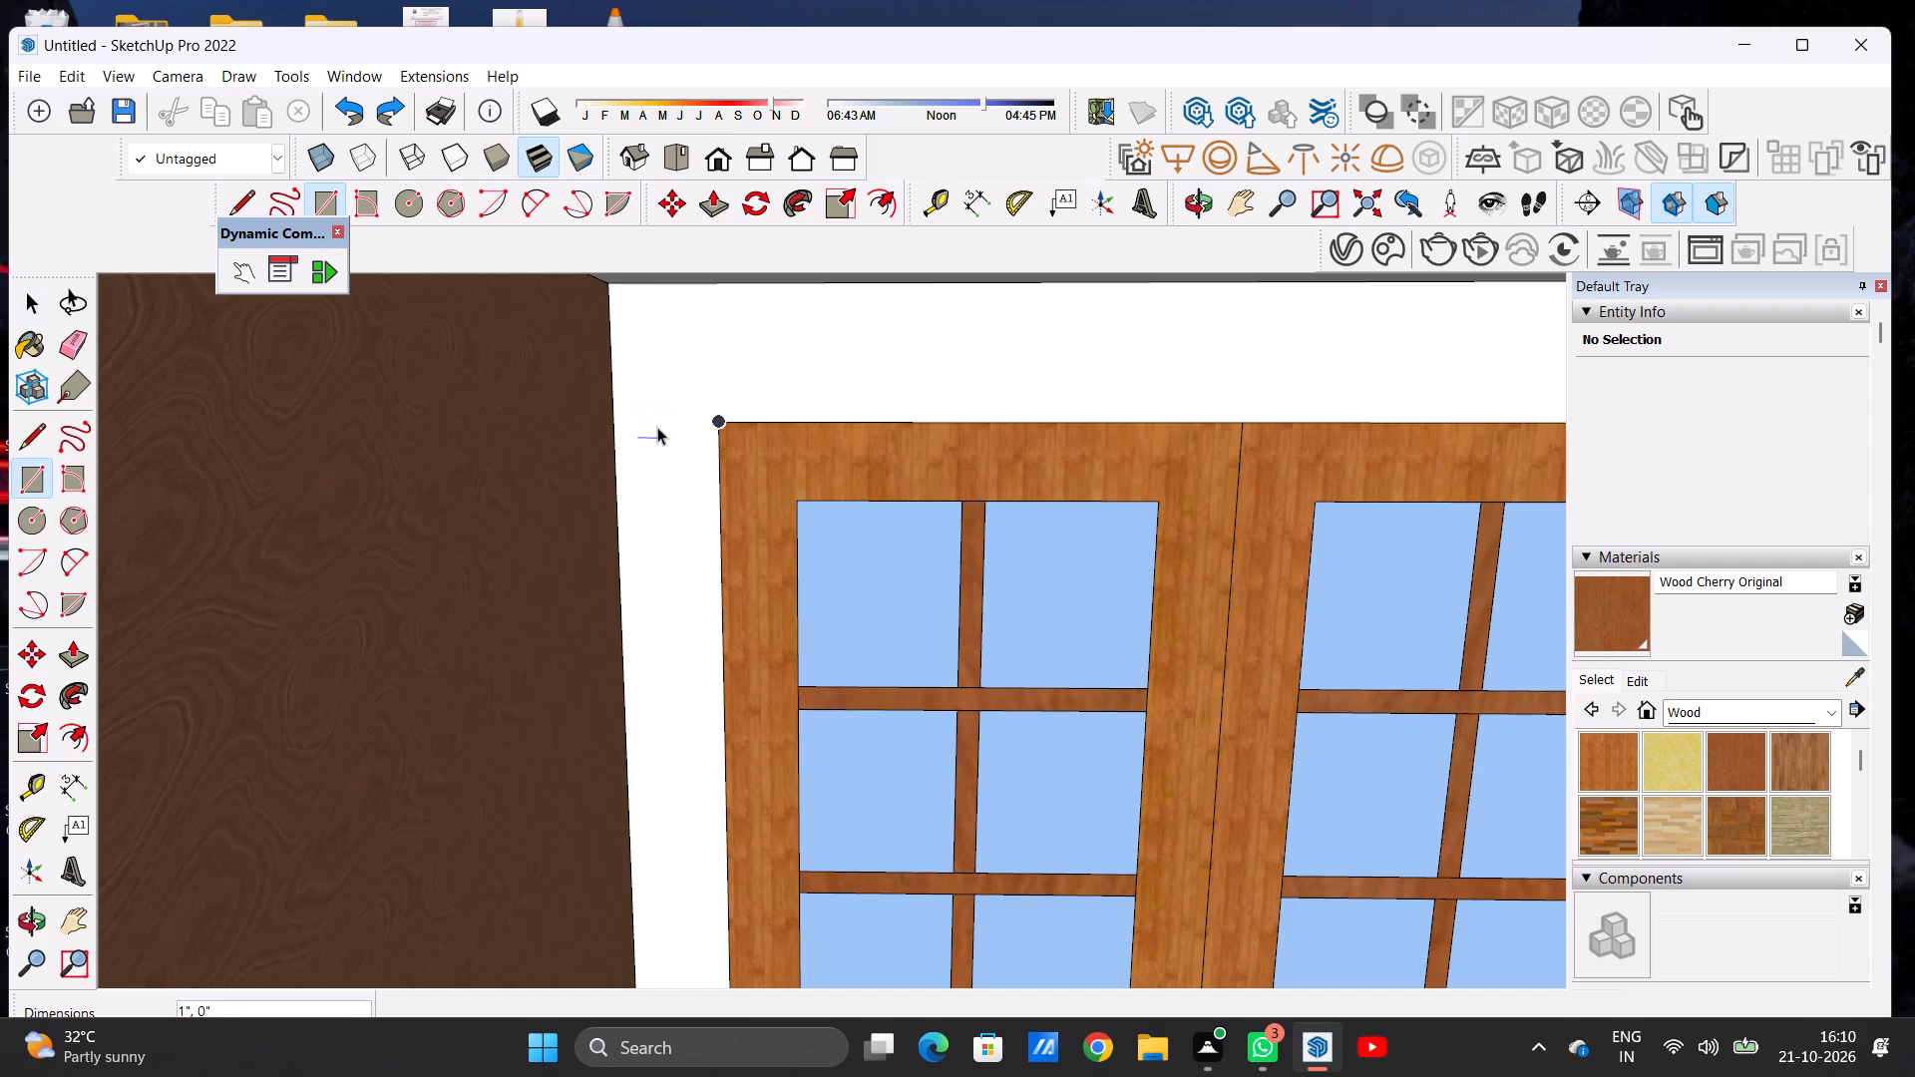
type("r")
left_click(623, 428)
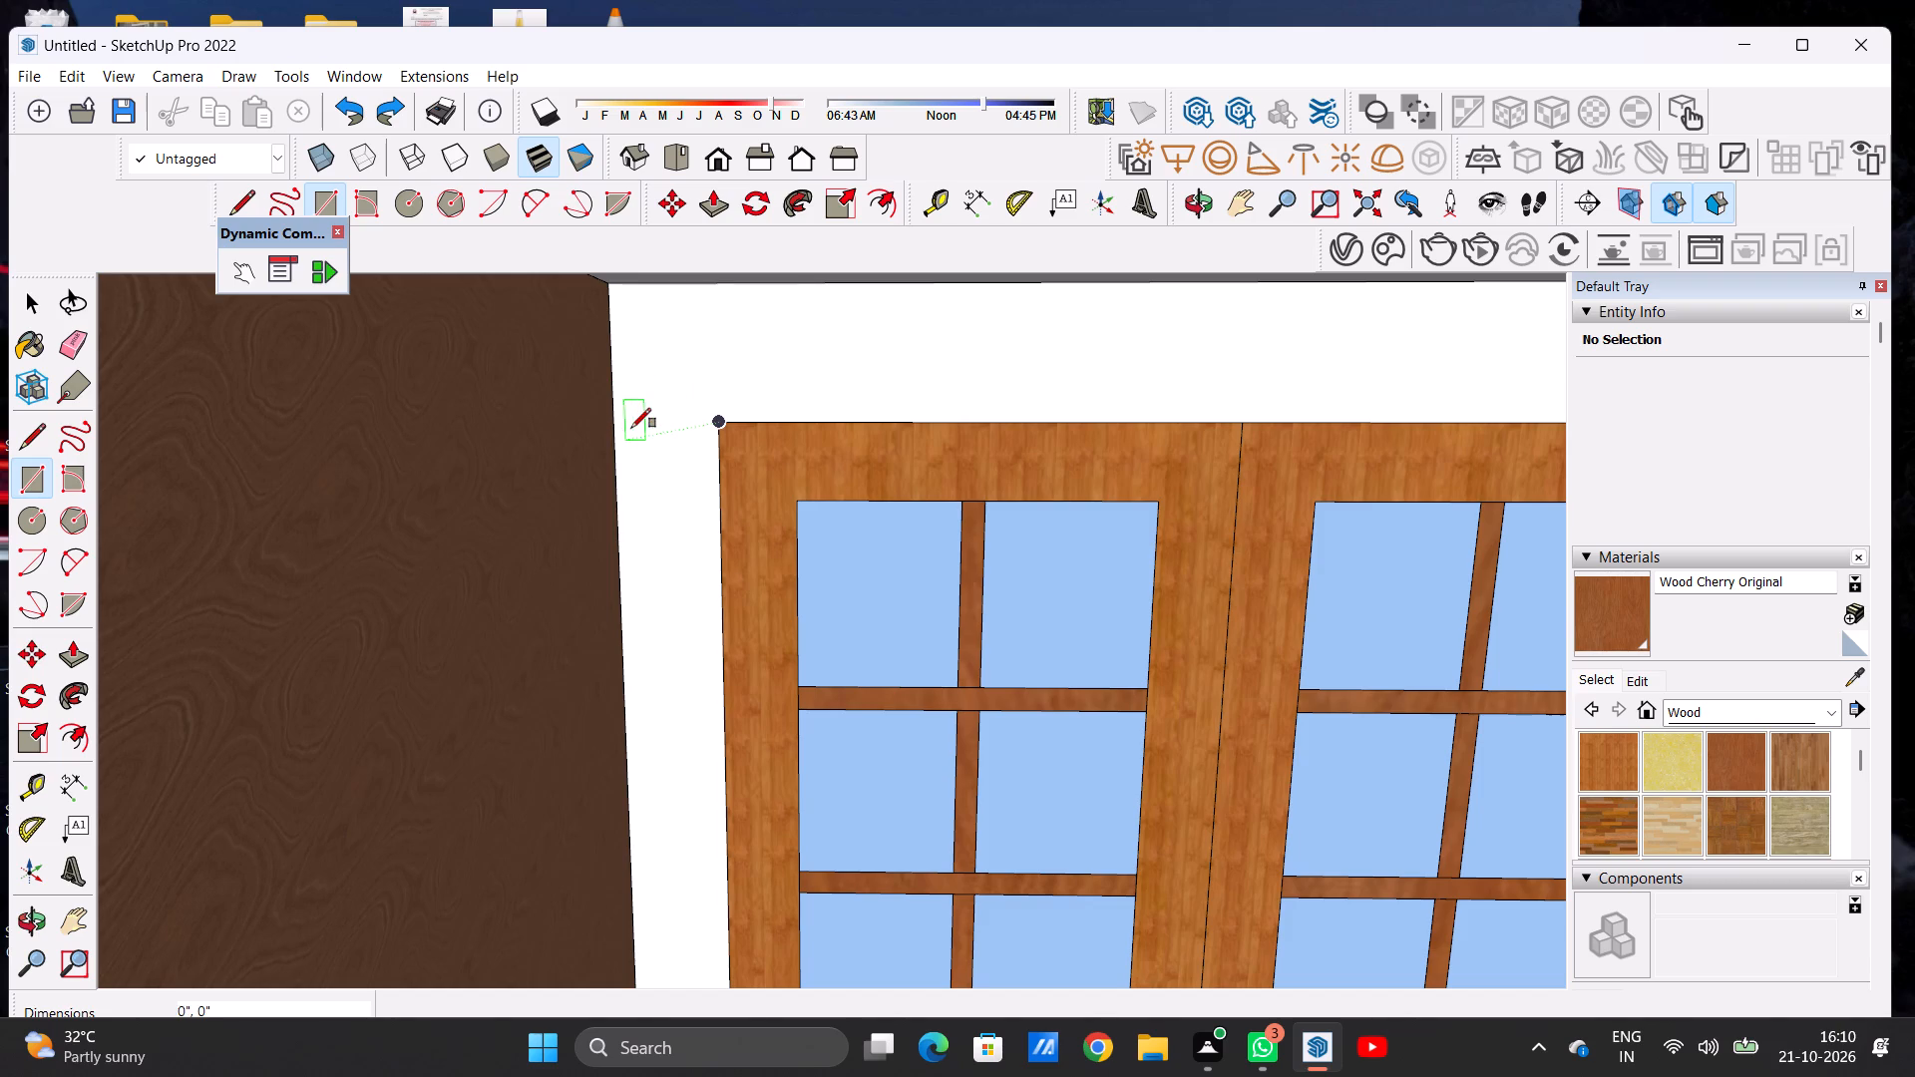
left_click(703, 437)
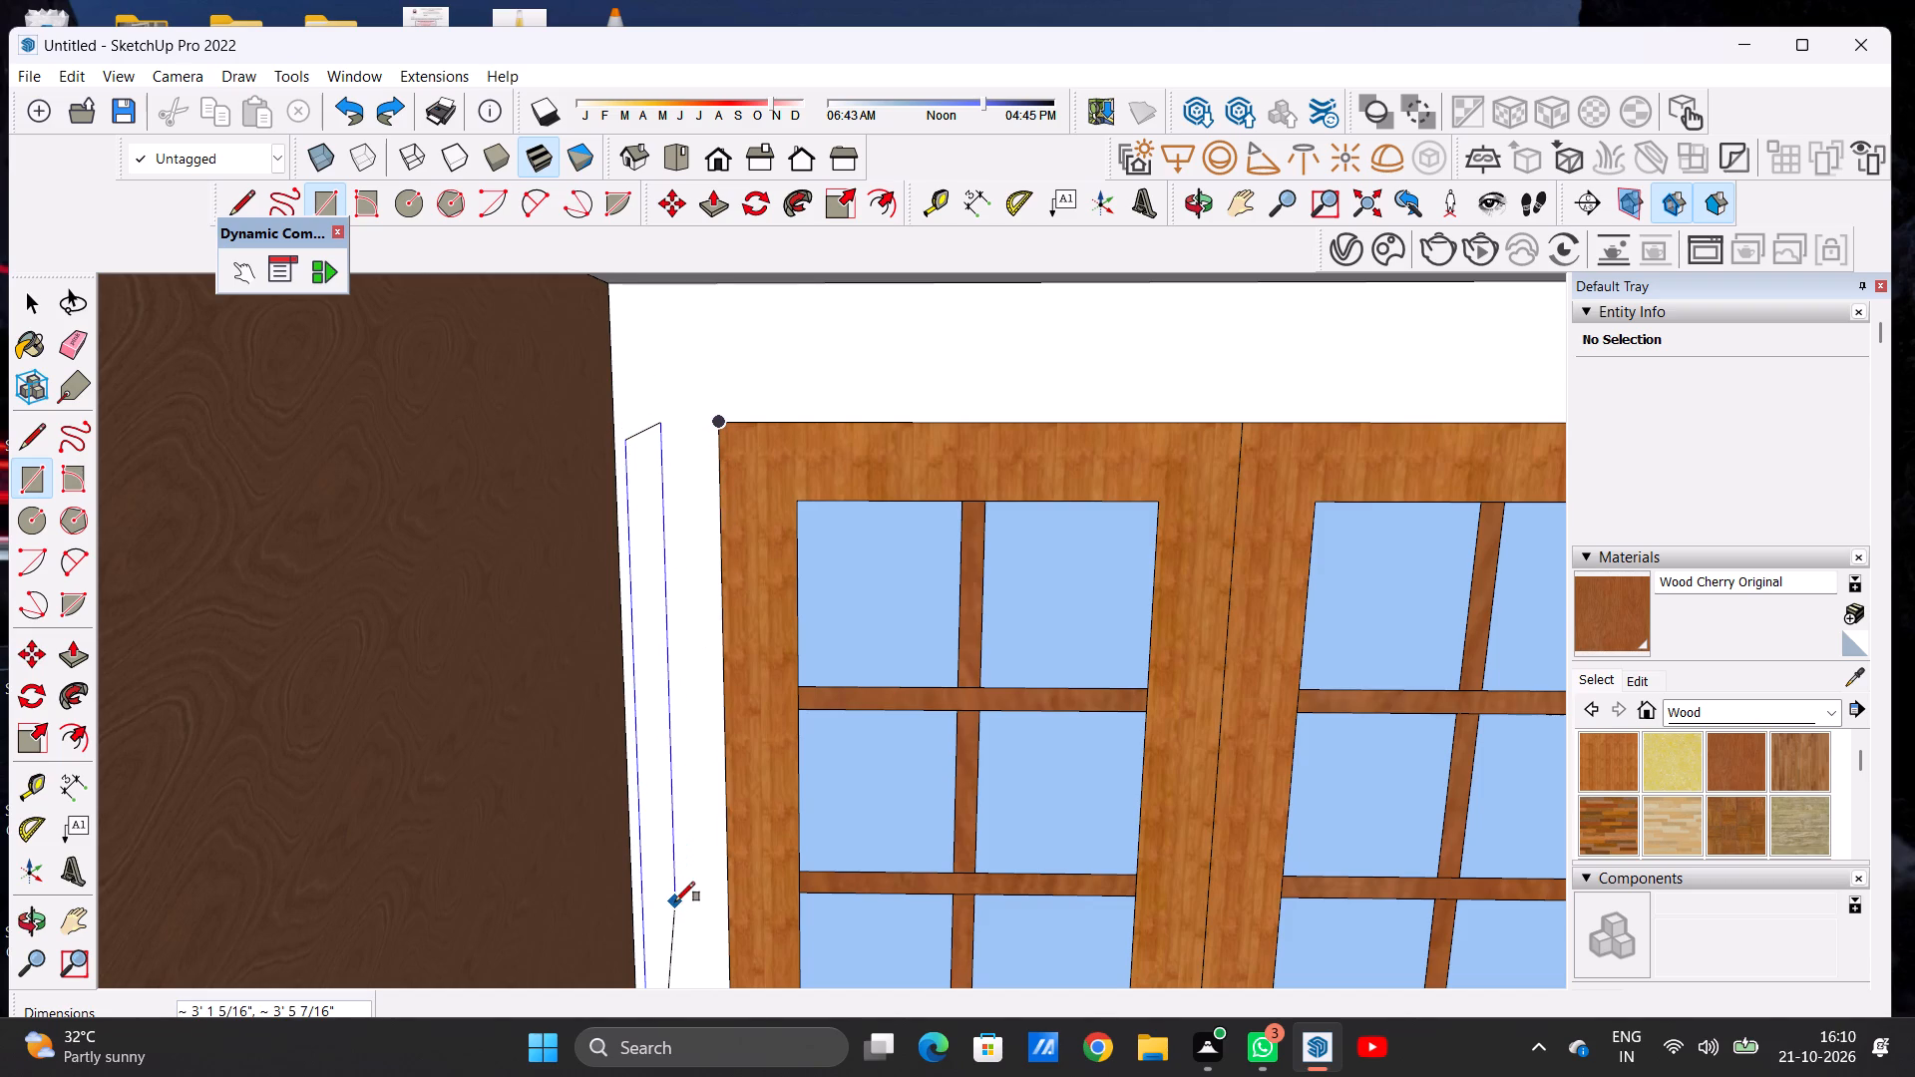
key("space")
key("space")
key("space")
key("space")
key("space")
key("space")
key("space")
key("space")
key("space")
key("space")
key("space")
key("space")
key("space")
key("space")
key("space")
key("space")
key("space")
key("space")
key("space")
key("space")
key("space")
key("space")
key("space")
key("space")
Draw an upright rectangle about 1' 2 9/16" by 5" on the lower balcony wall, between the brown side wall and the door's top corner.
scroll(697, 623, "down", 16)
scroll(706, 647, "up", 6)
middle_click_drag(701, 639, 699, 583)
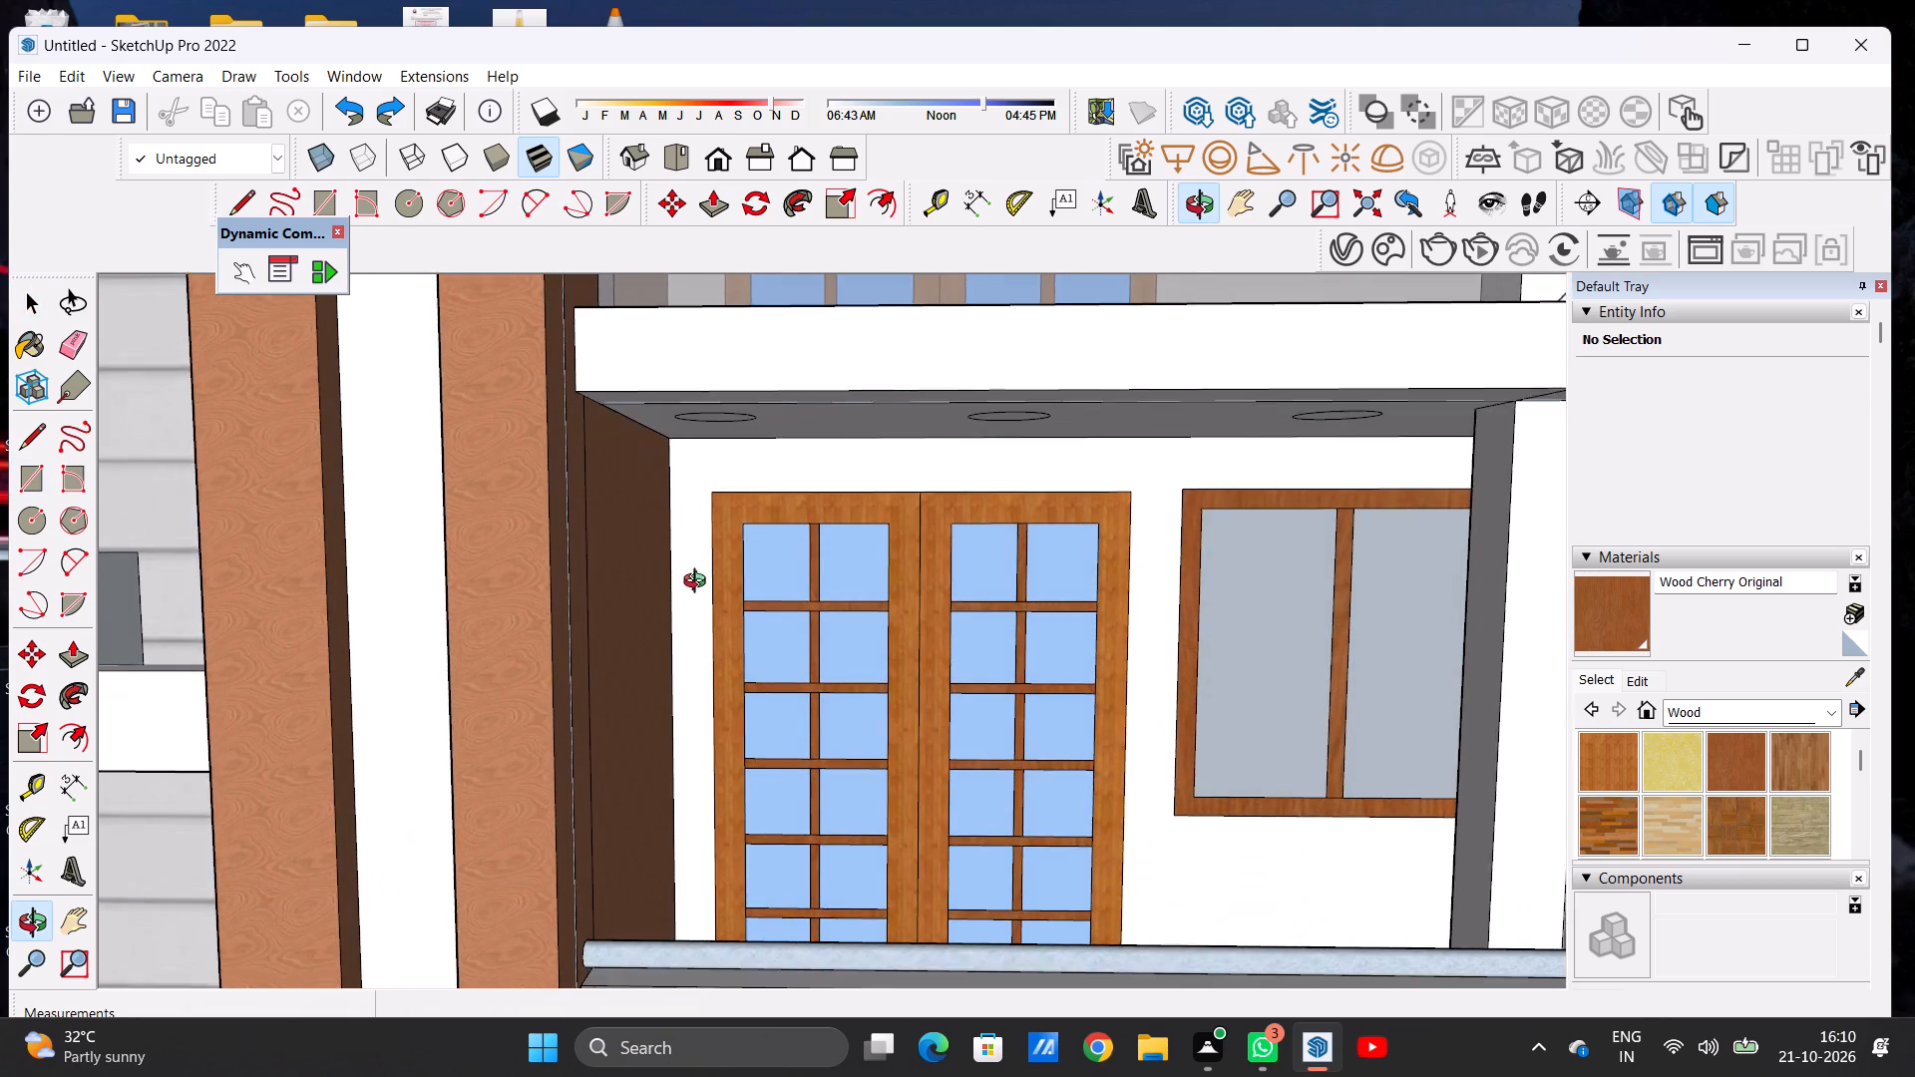
middle_click_drag(699, 583, 699, 579)
scroll(699, 557, "up", 5)
key("r")
scroll(674, 480, "up", 4)
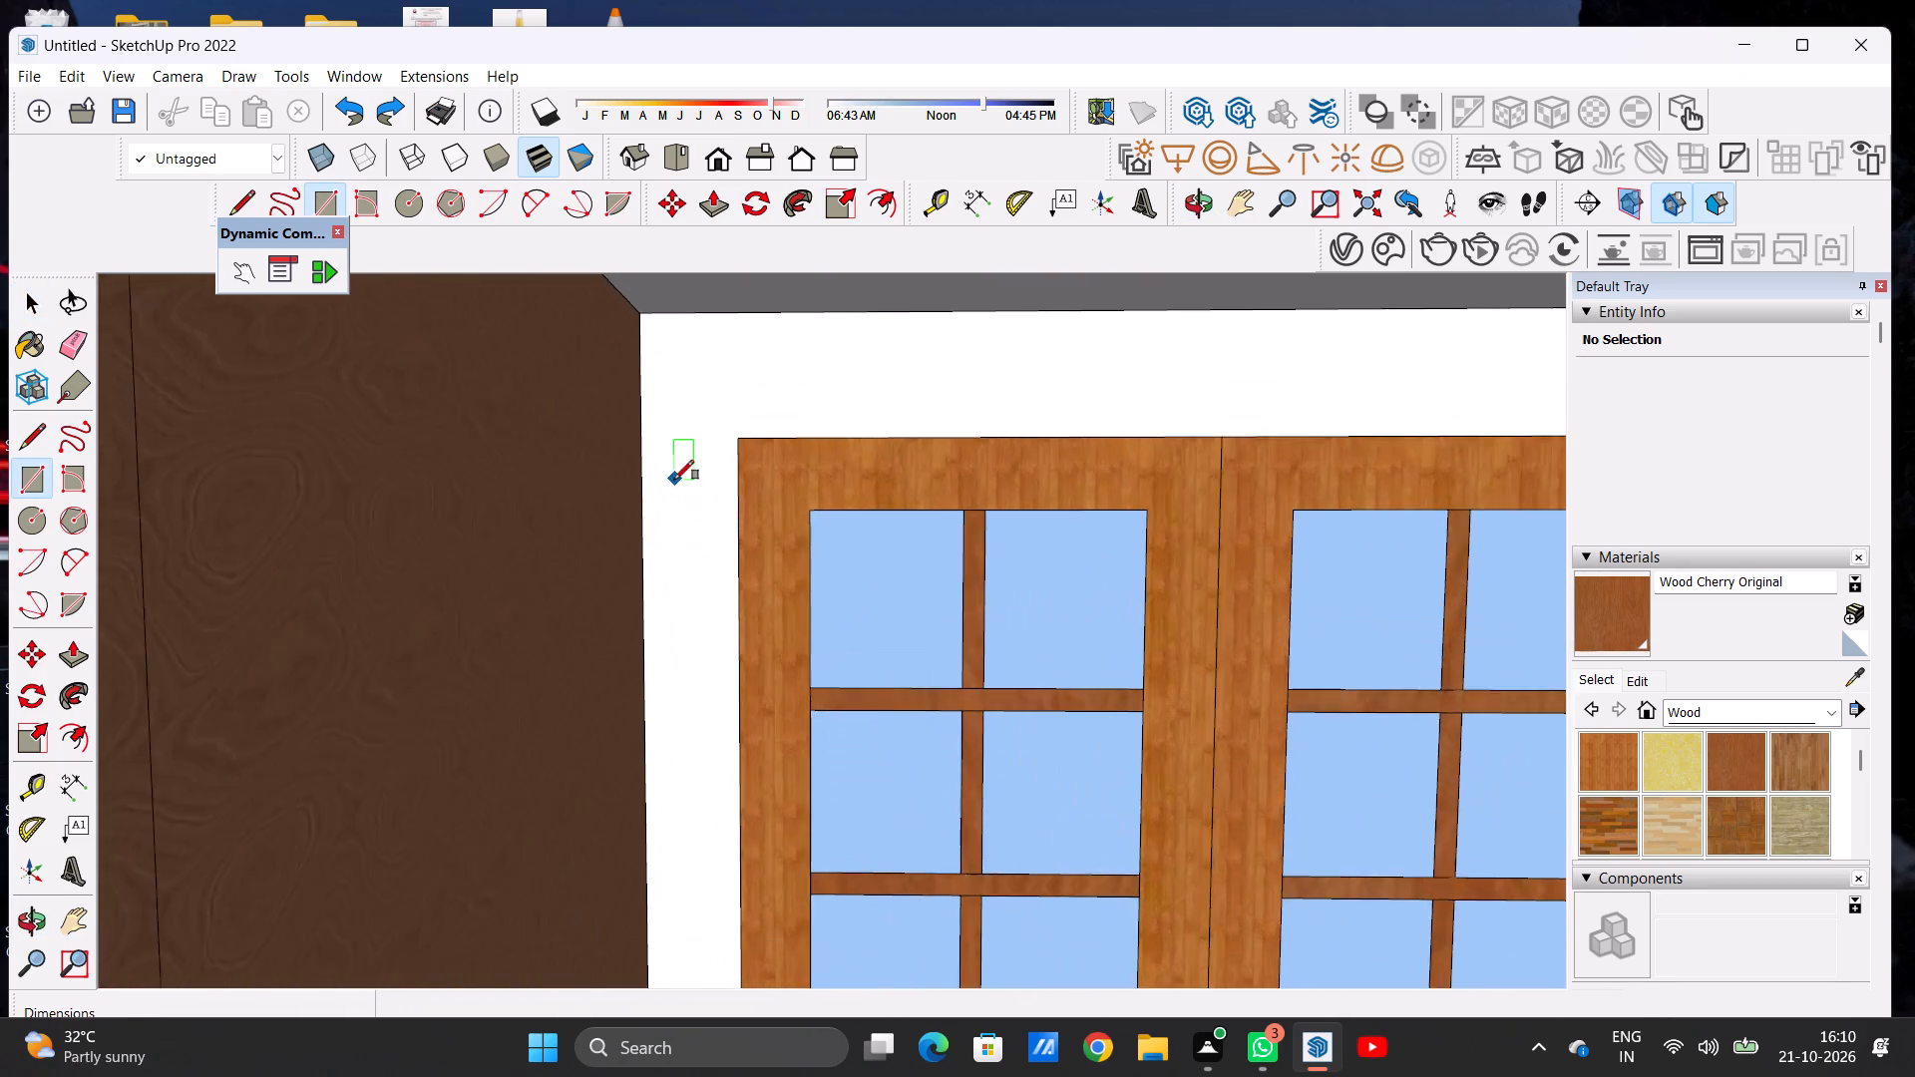
left_click(650, 427)
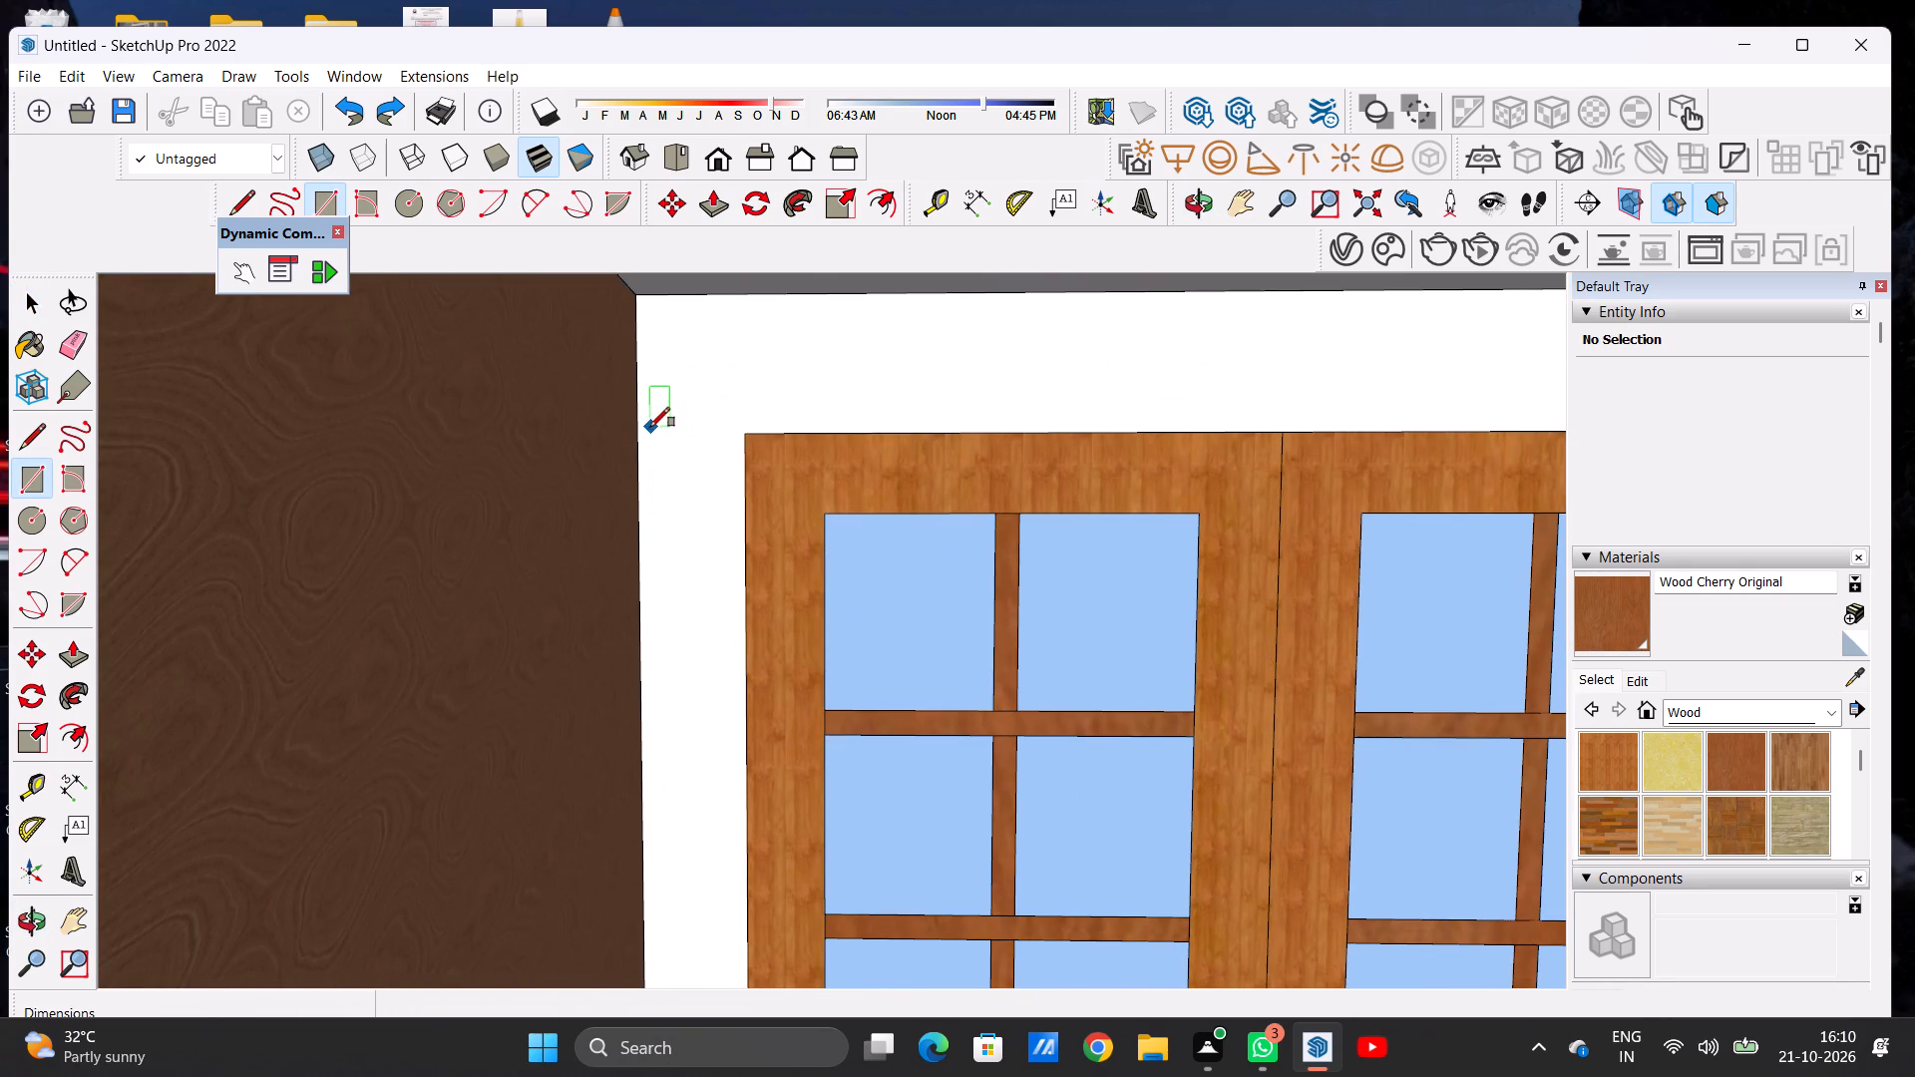
left_click(727, 424)
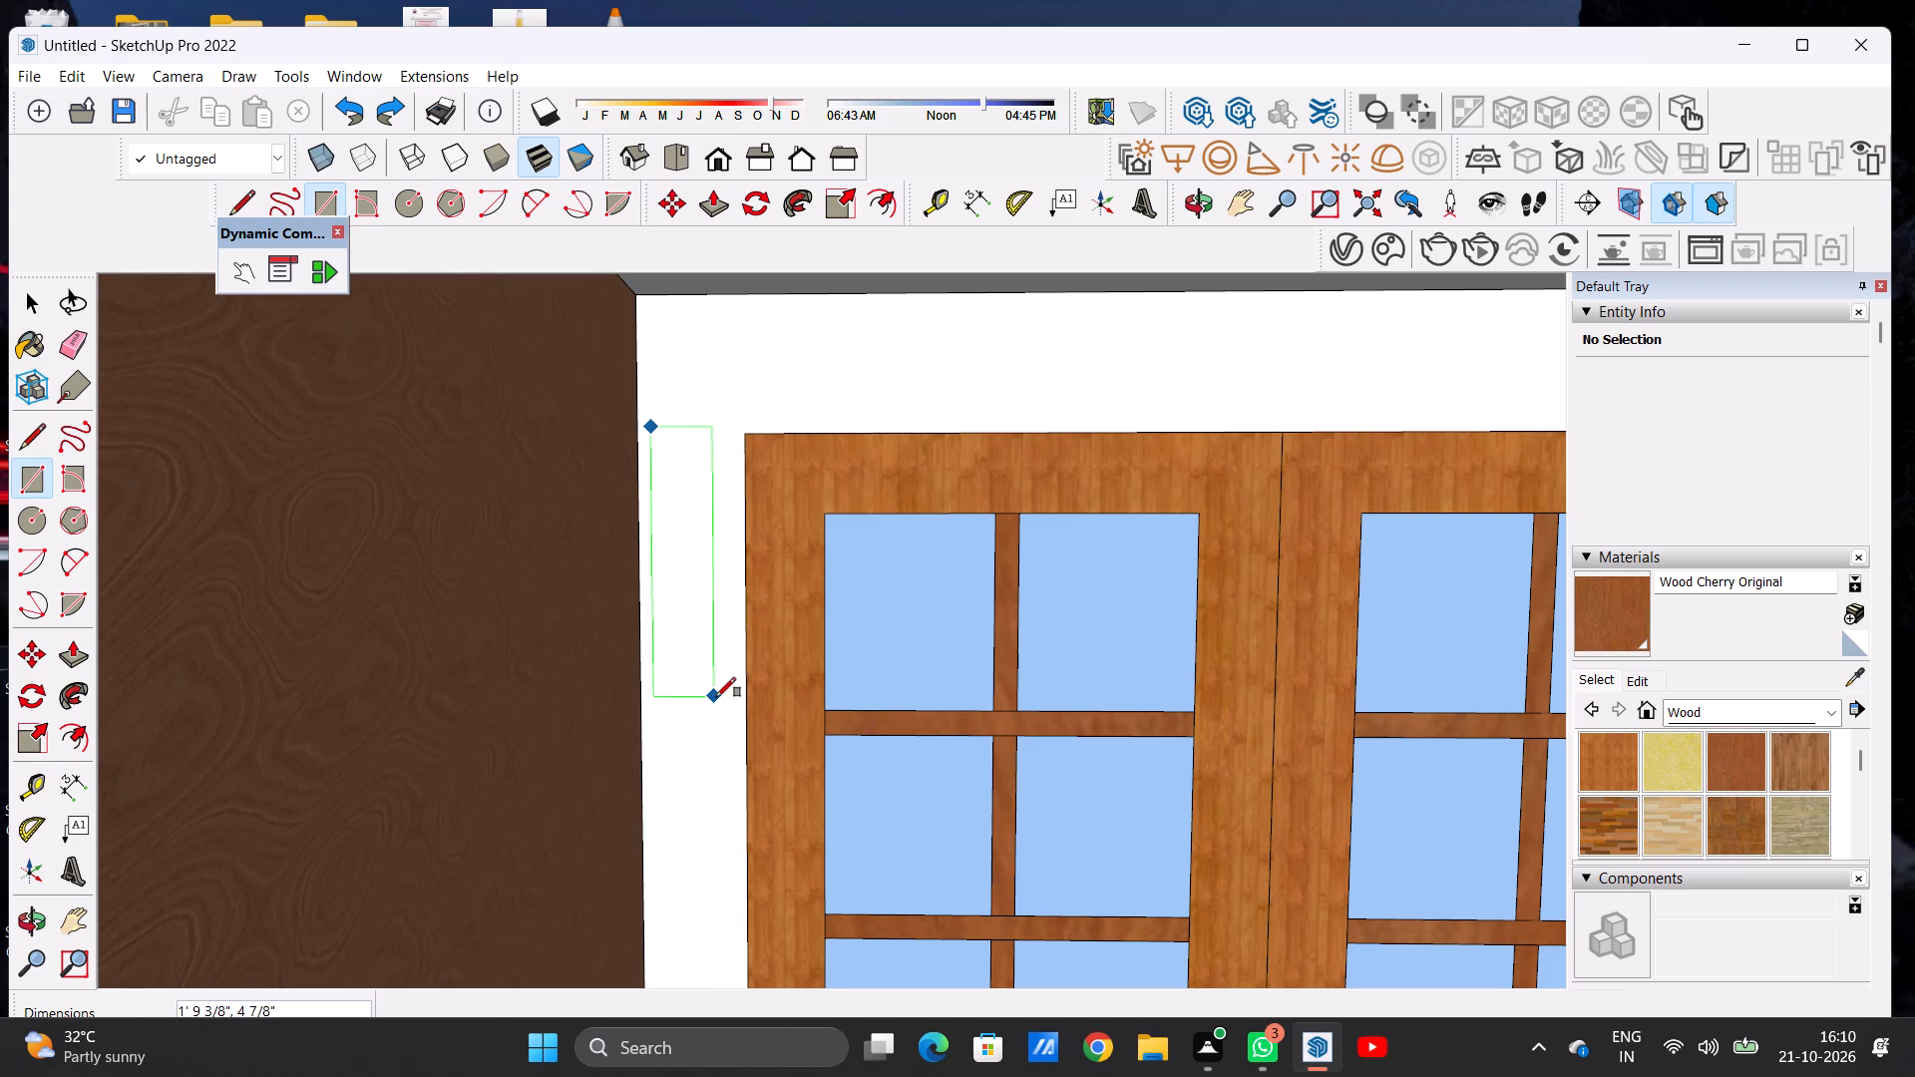
left_click(715, 611)
key("space")
Draw an upright rectangle about 1' 3 3/4" by 6 9/16" on the upper balcony wall, between the grey side wall and the door's top corner.
scroll(676, 547, "down", 12)
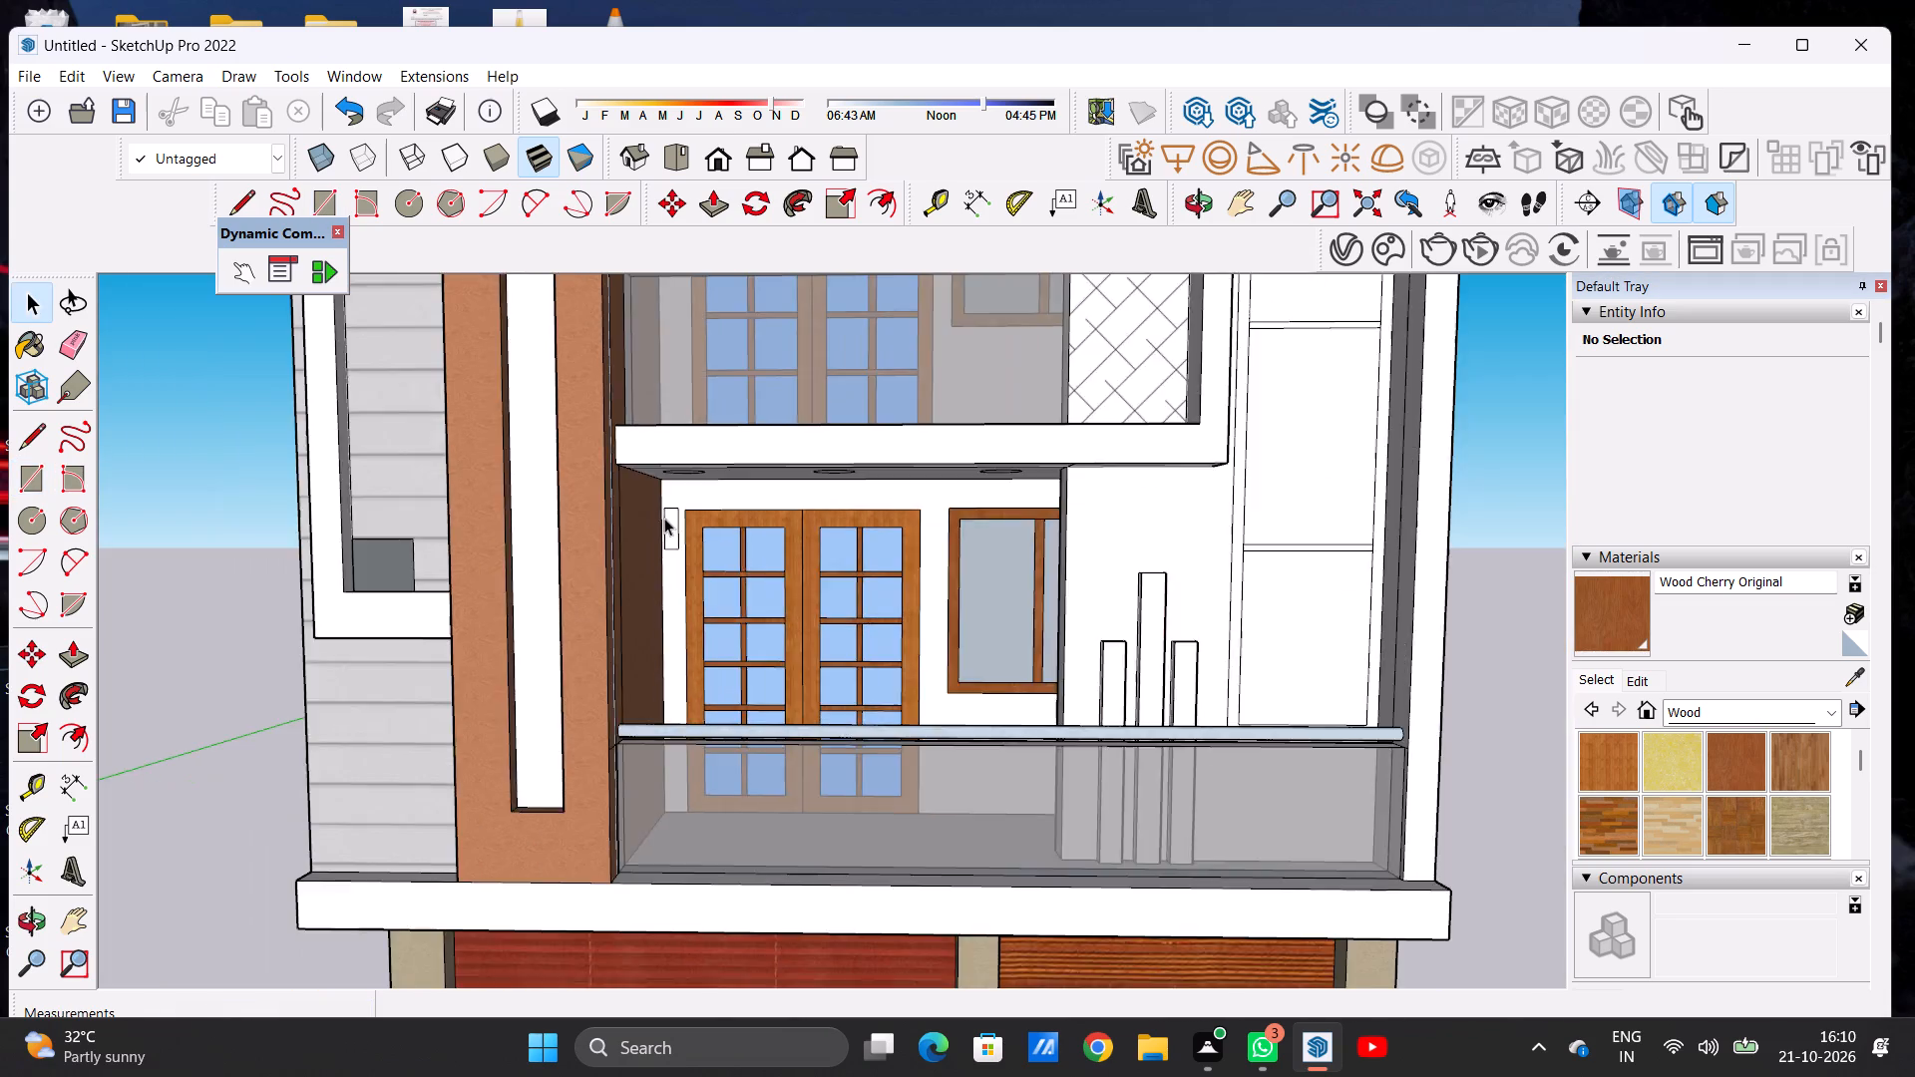
scroll(664, 518, "down", 13)
scroll(679, 312, "up", 7)
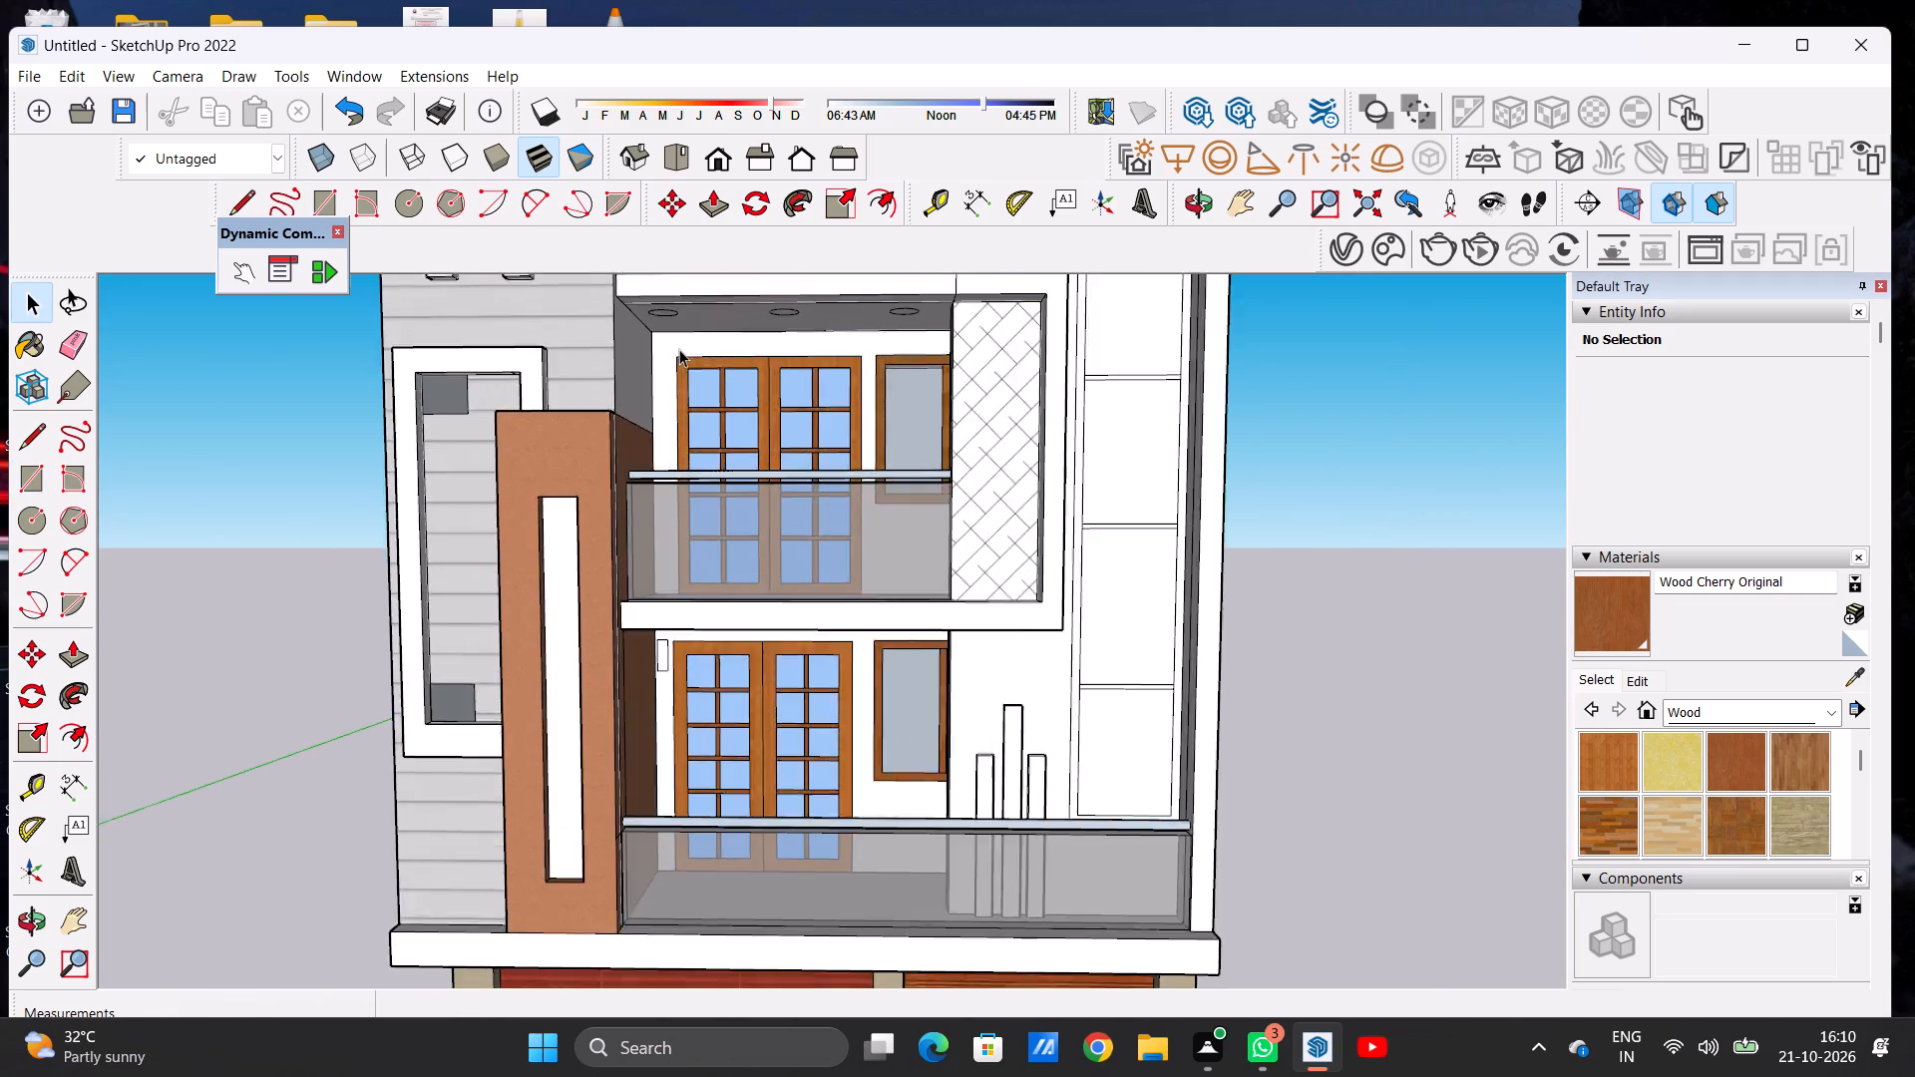
scroll(679, 349, "up", 11)
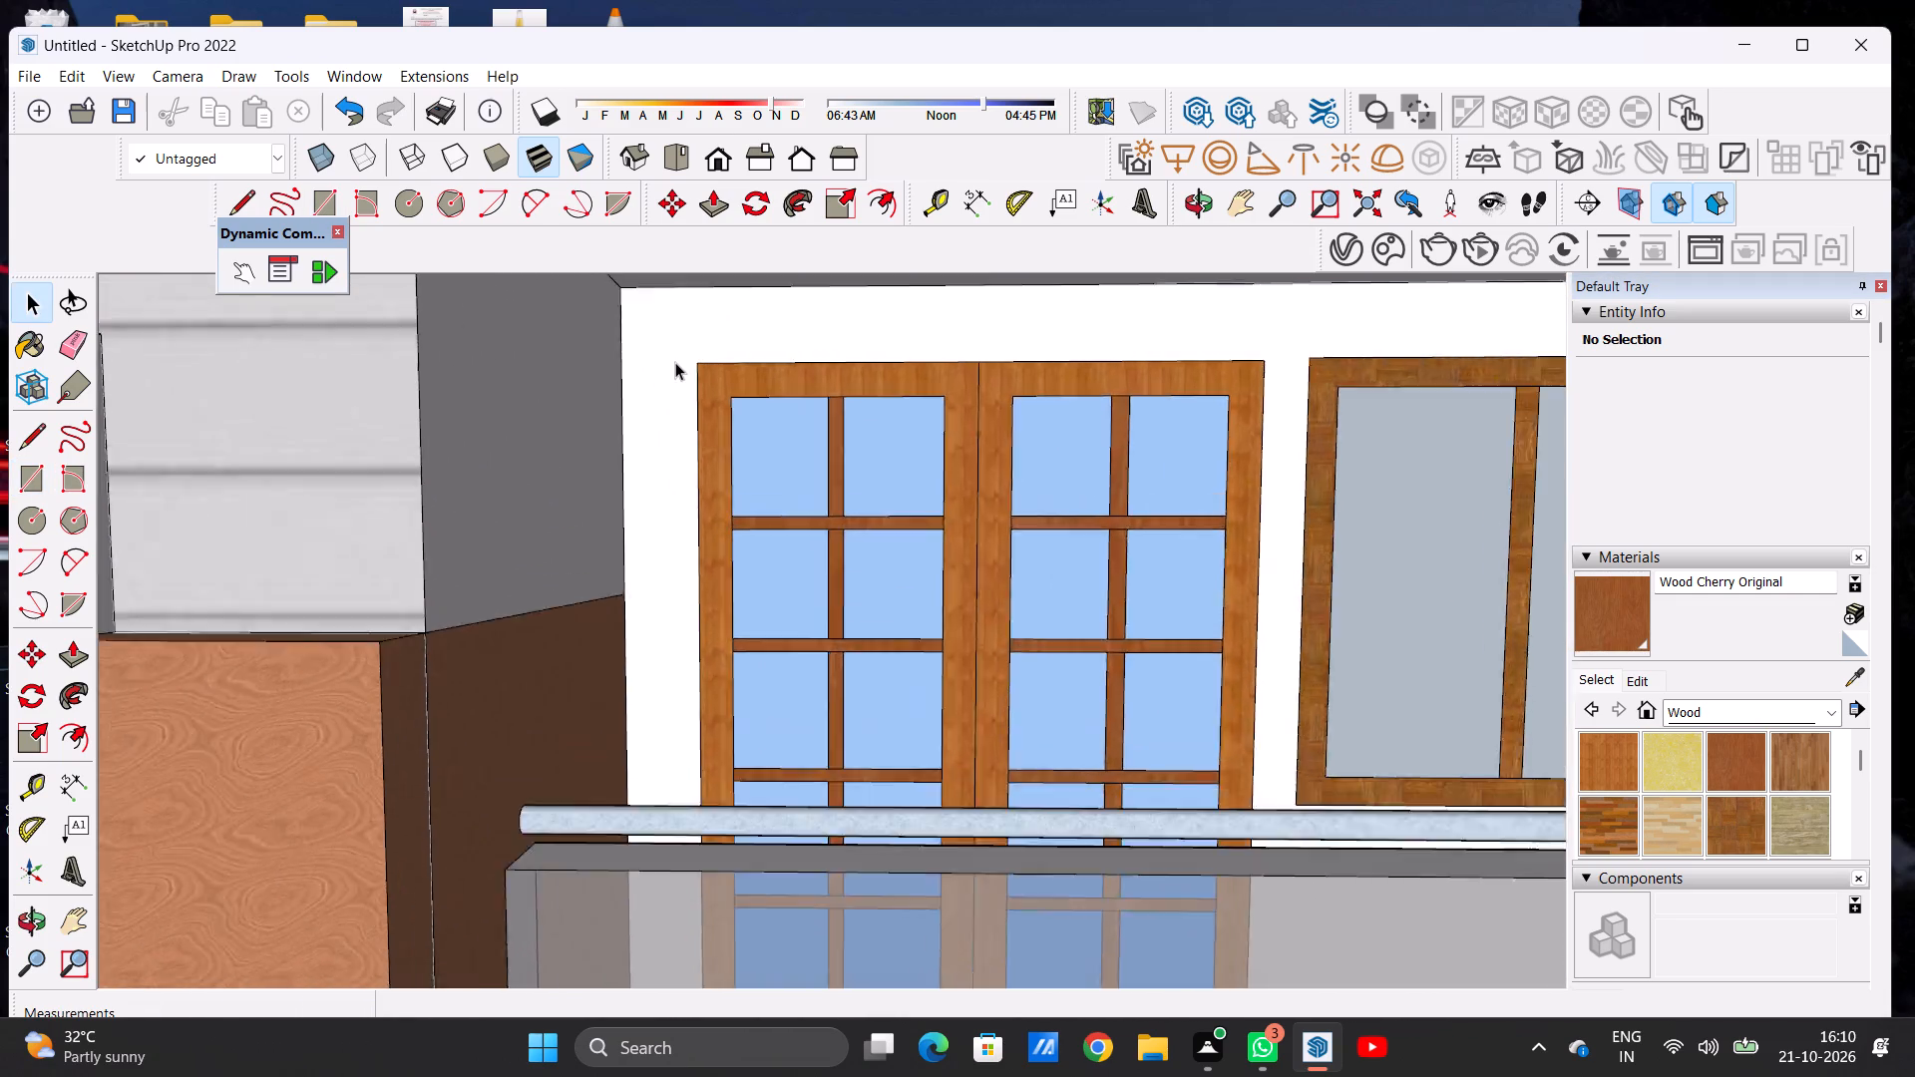
scroll(675, 362, "up", 3)
key("r")
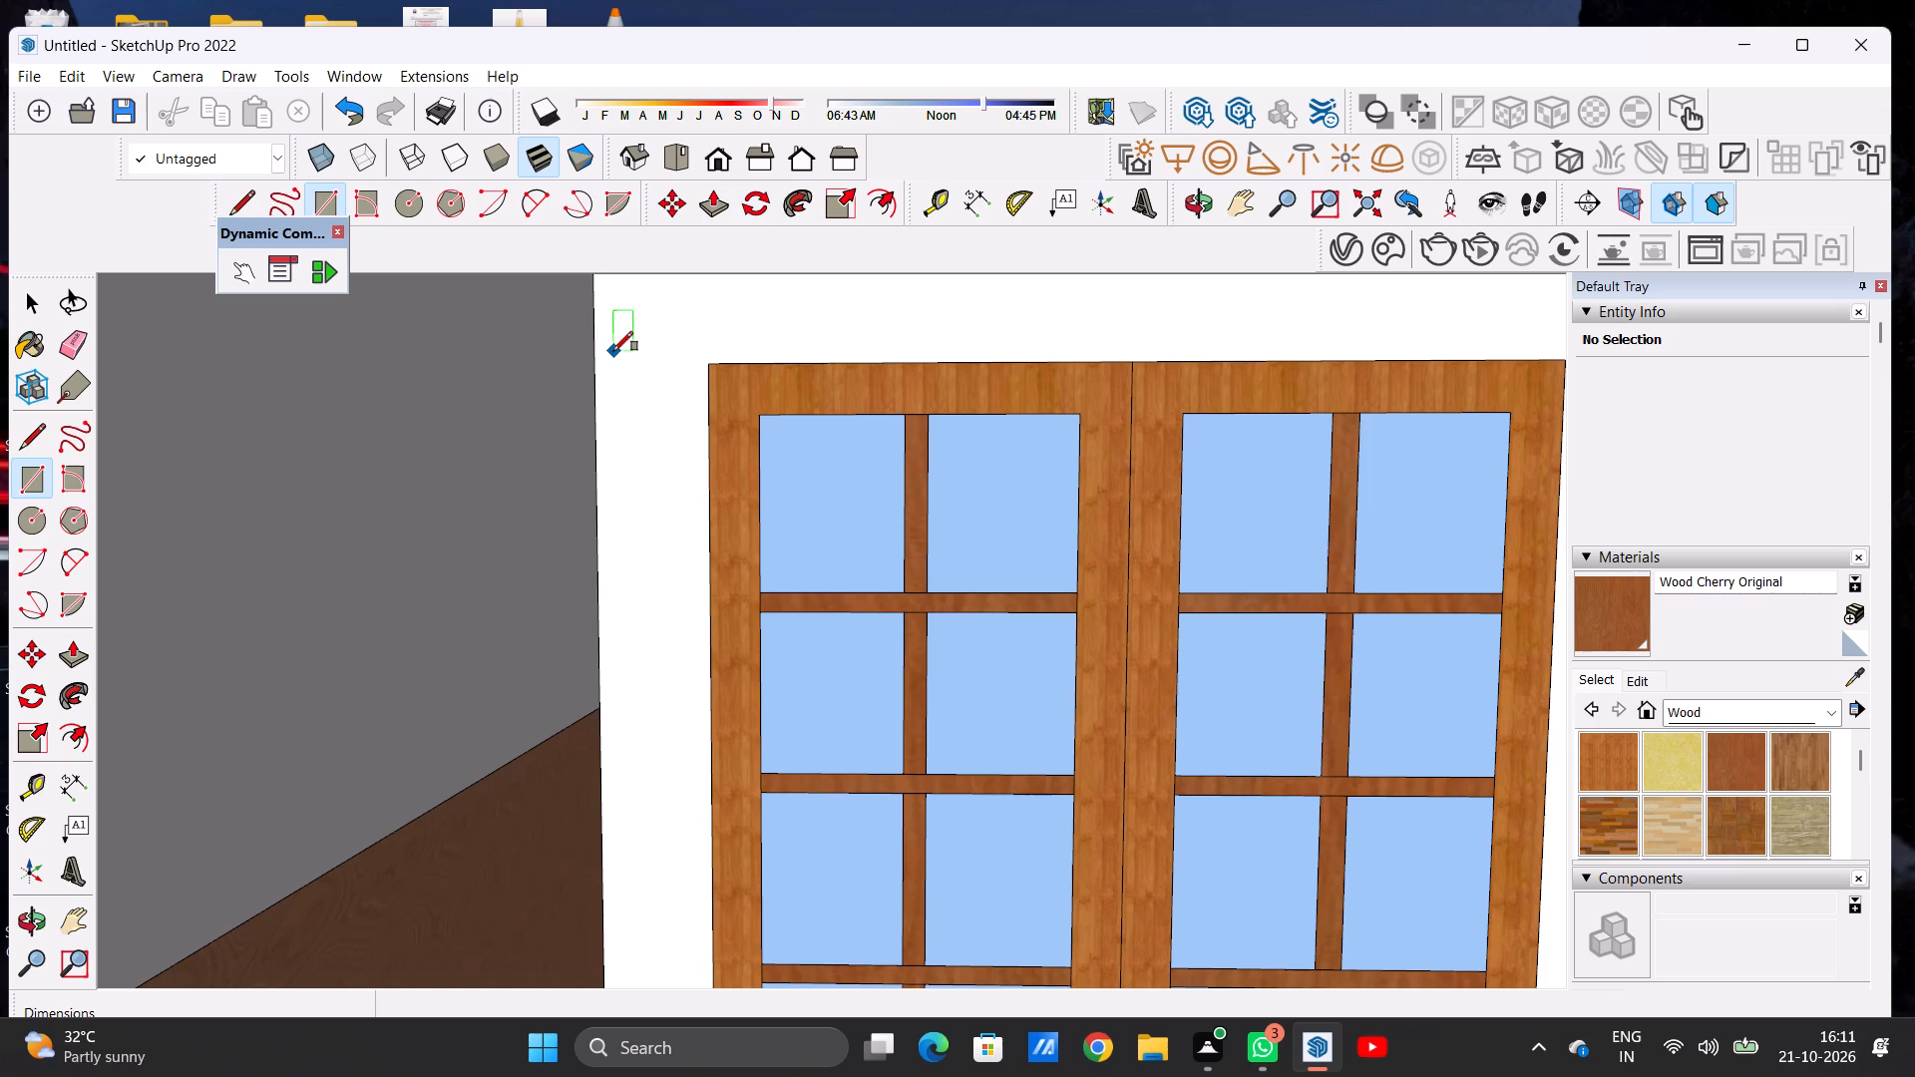
left_click(613, 351)
left_click(686, 351)
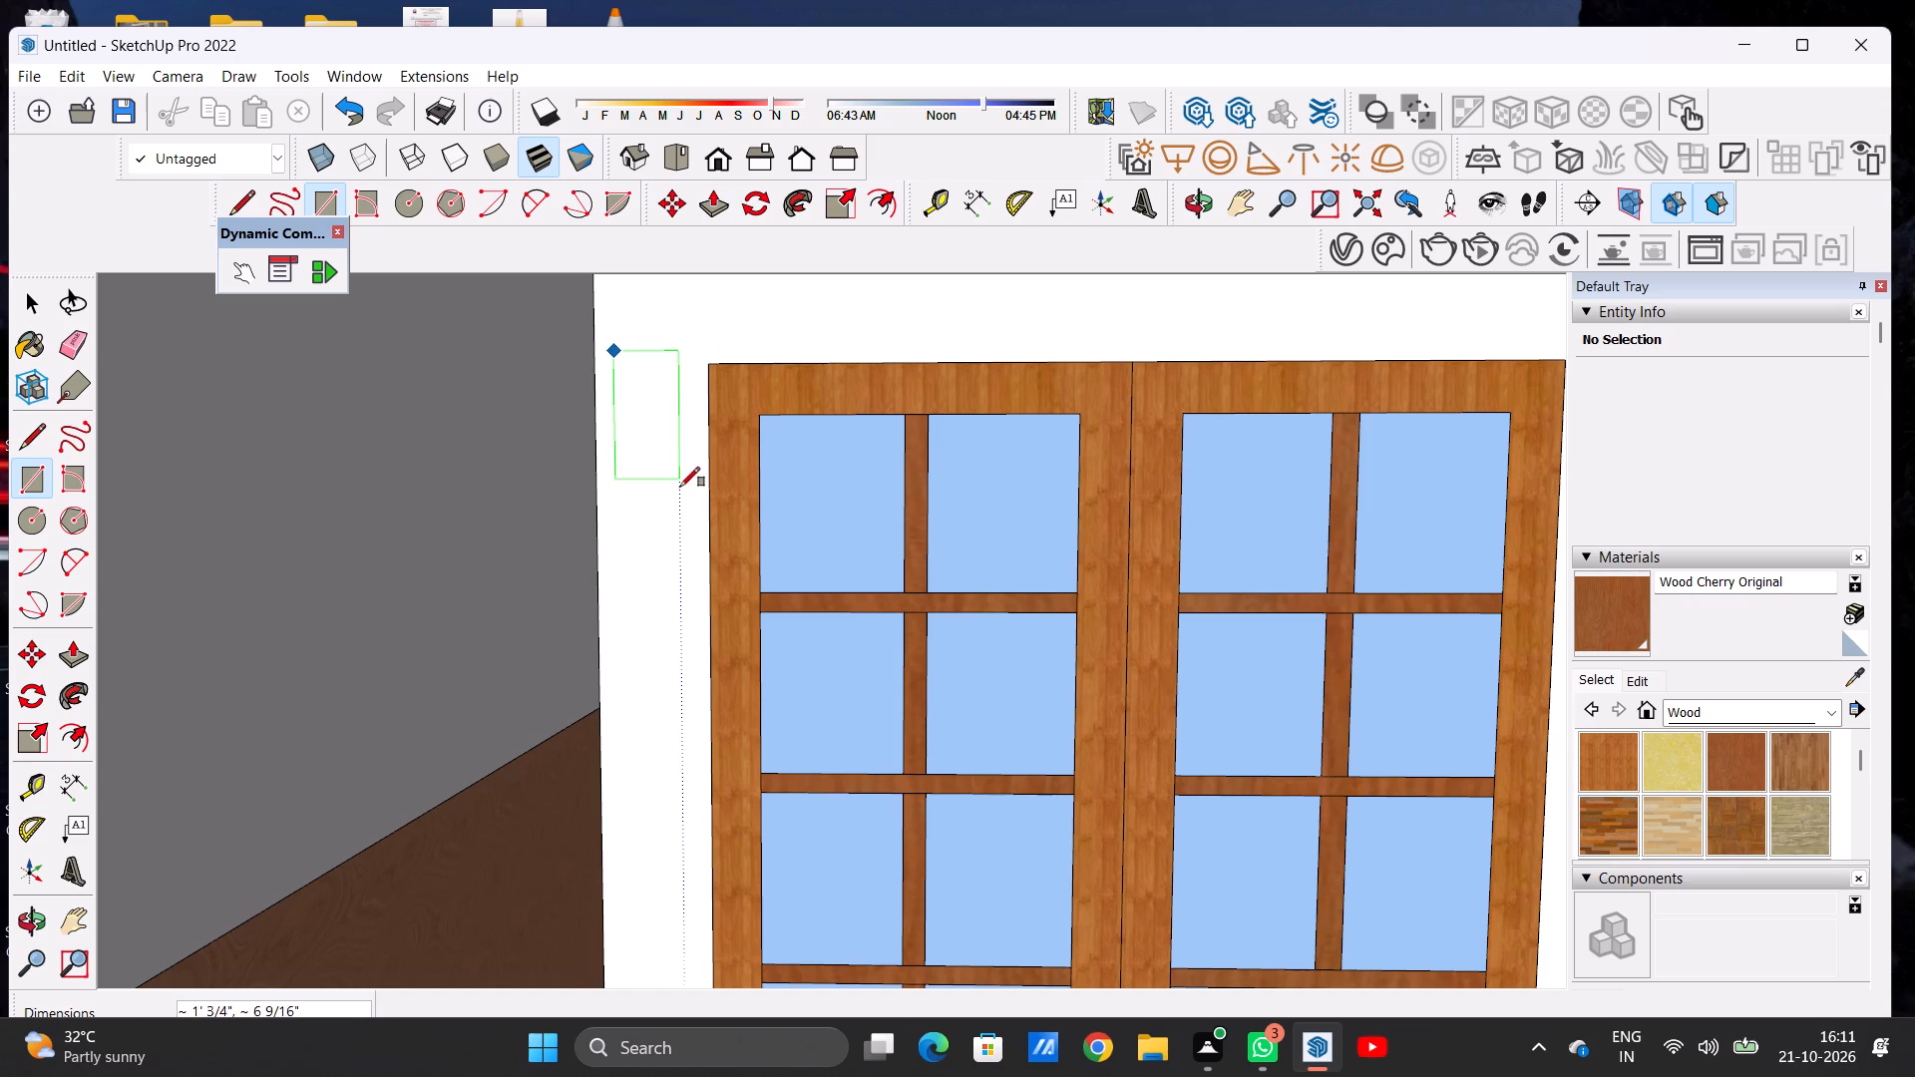
left_click(680, 509)
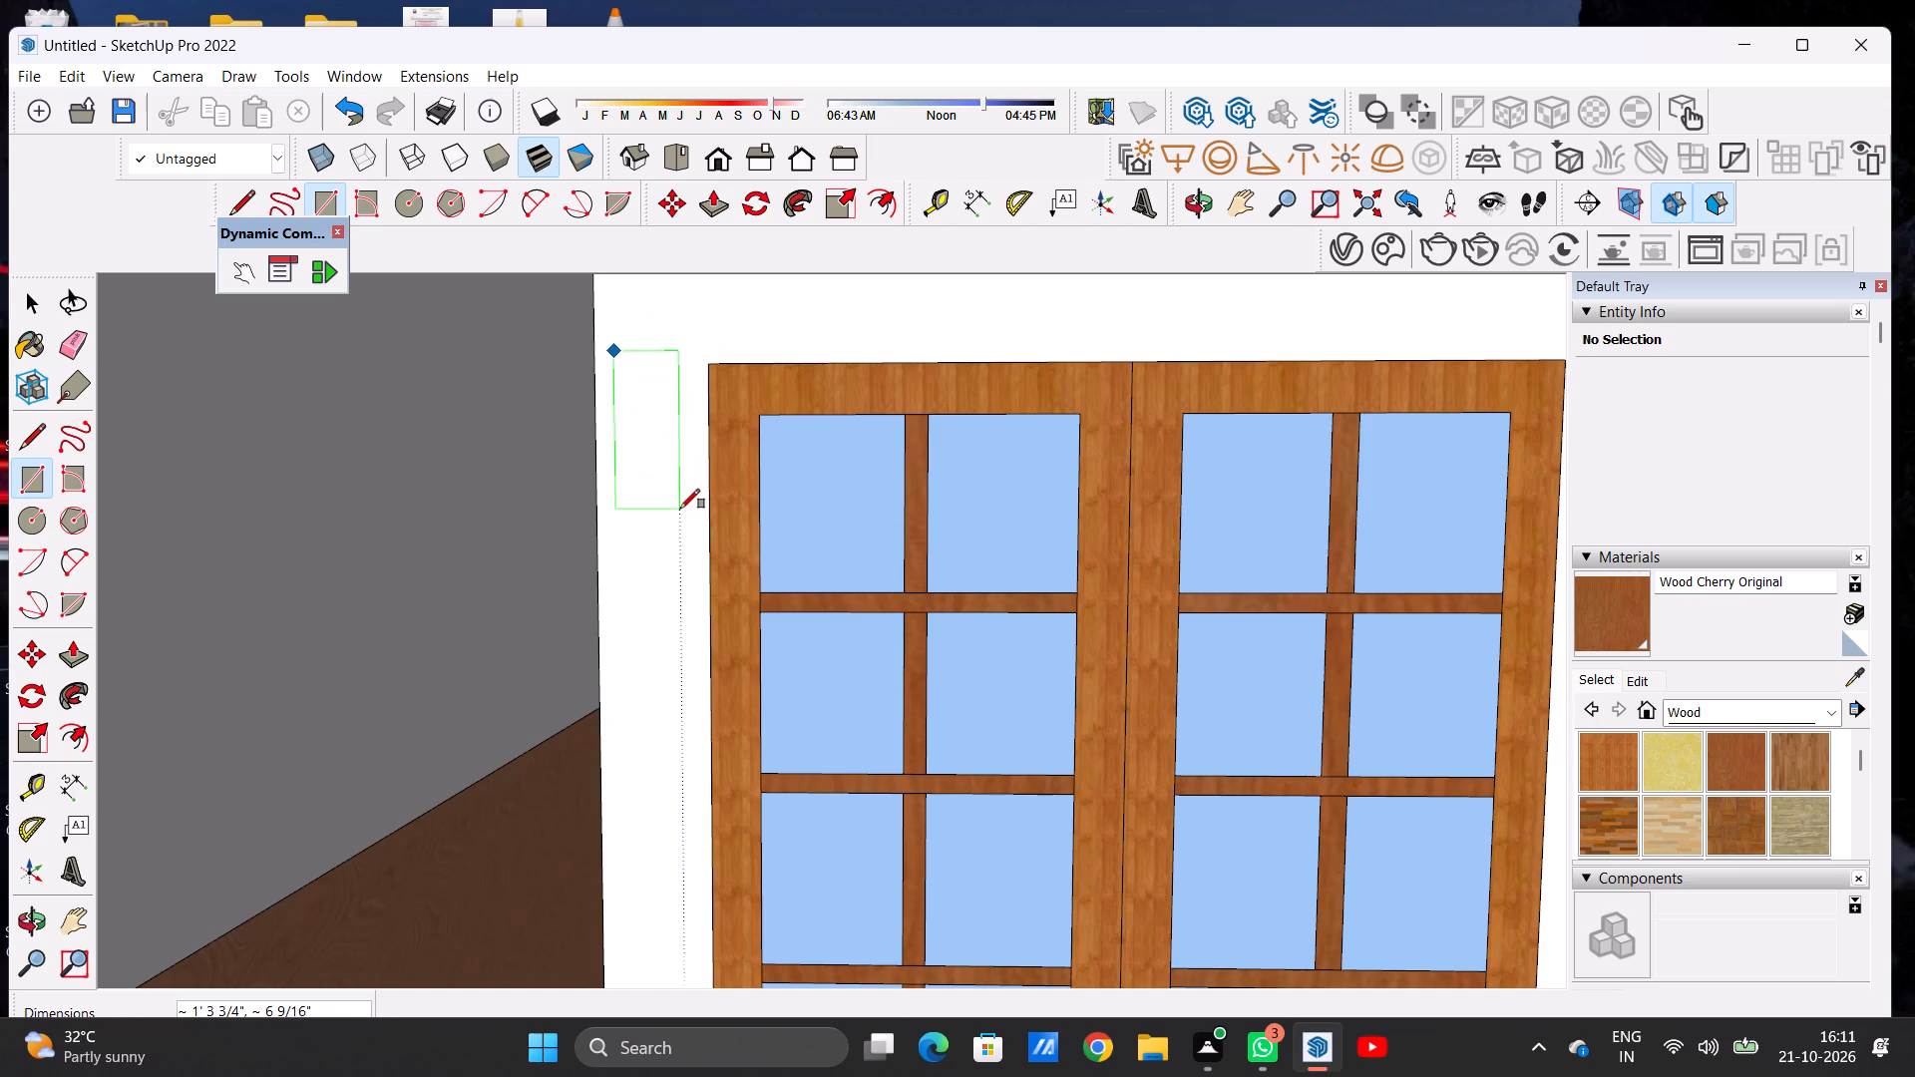
key("space")
Paint the upper balcony's wall rectangle with Formica Laminate Dark from the Synthetic Surfaces materials.
scroll(633, 478, "down", 6)
scroll(633, 478, "up", 1)
scroll(633, 478, "down", 6)
scroll(633, 478, "up", 2)
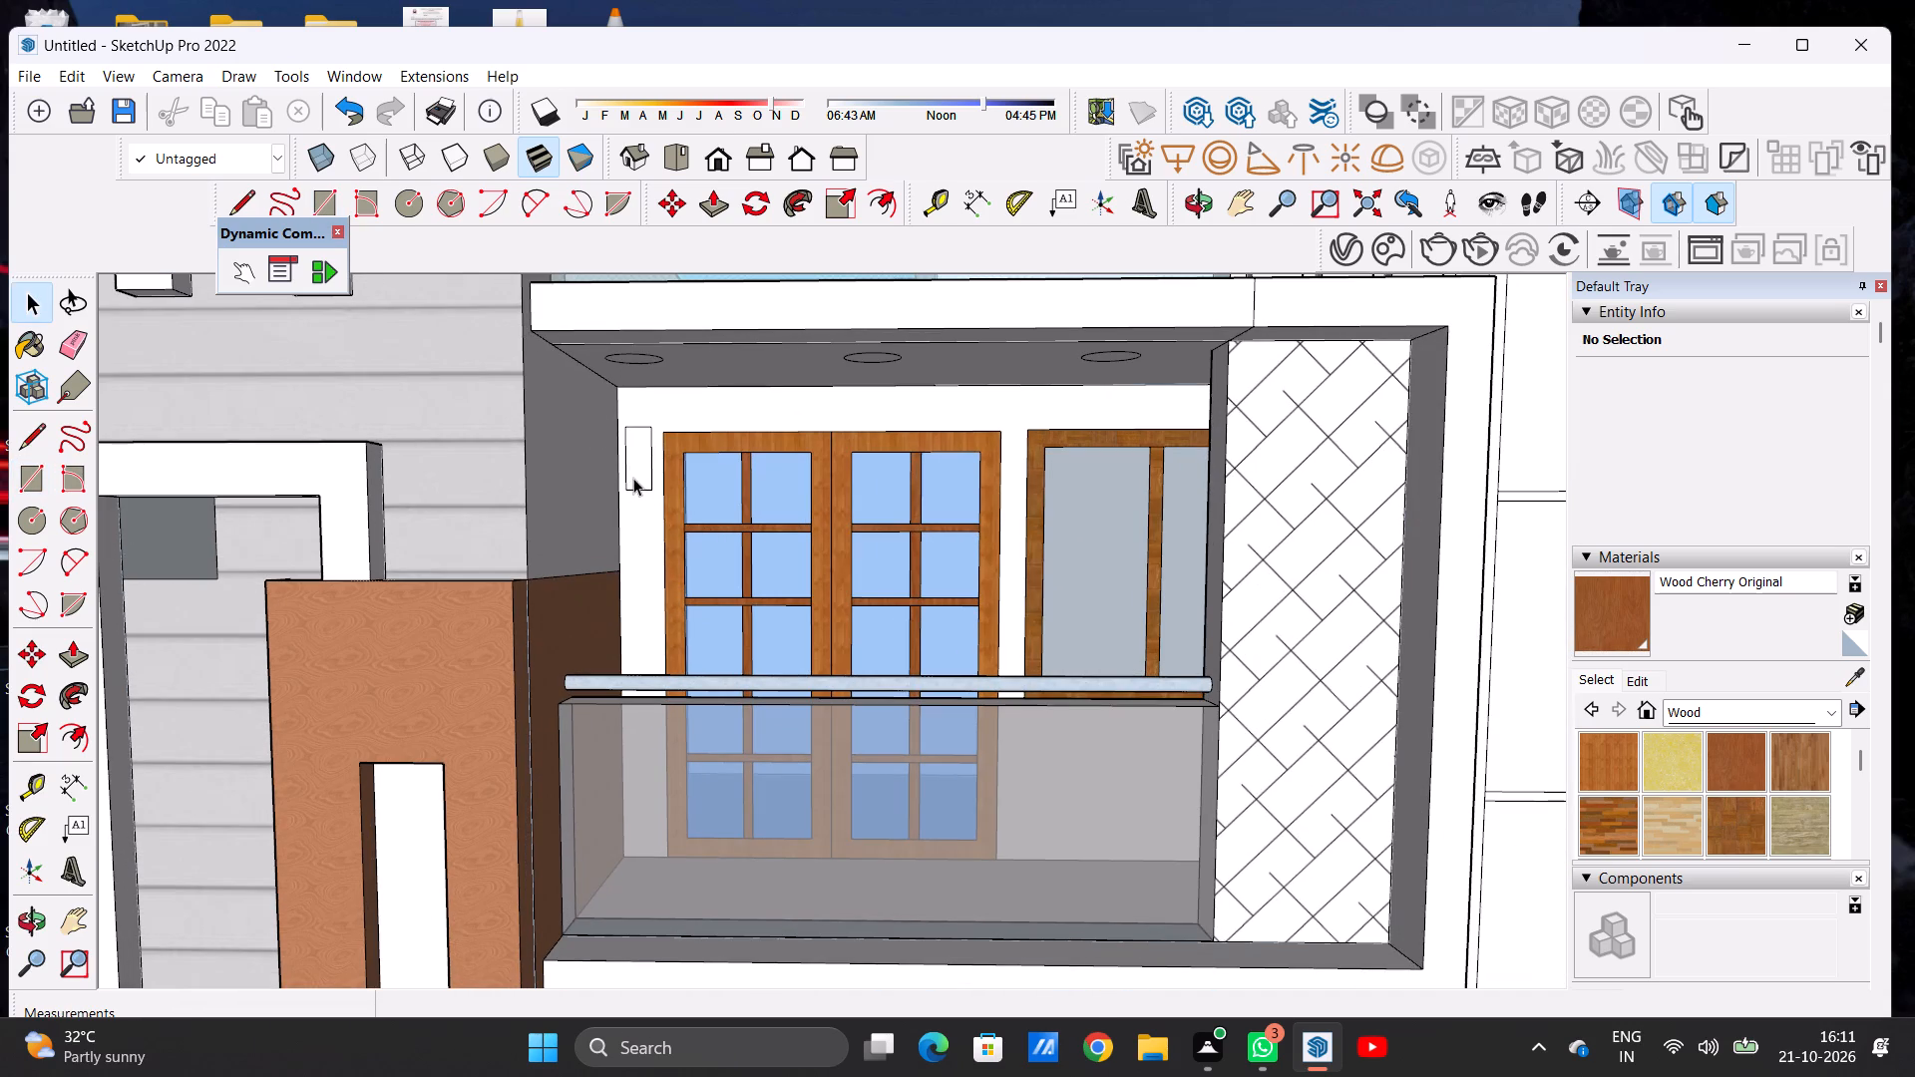
scroll(628, 477, "down", 4)
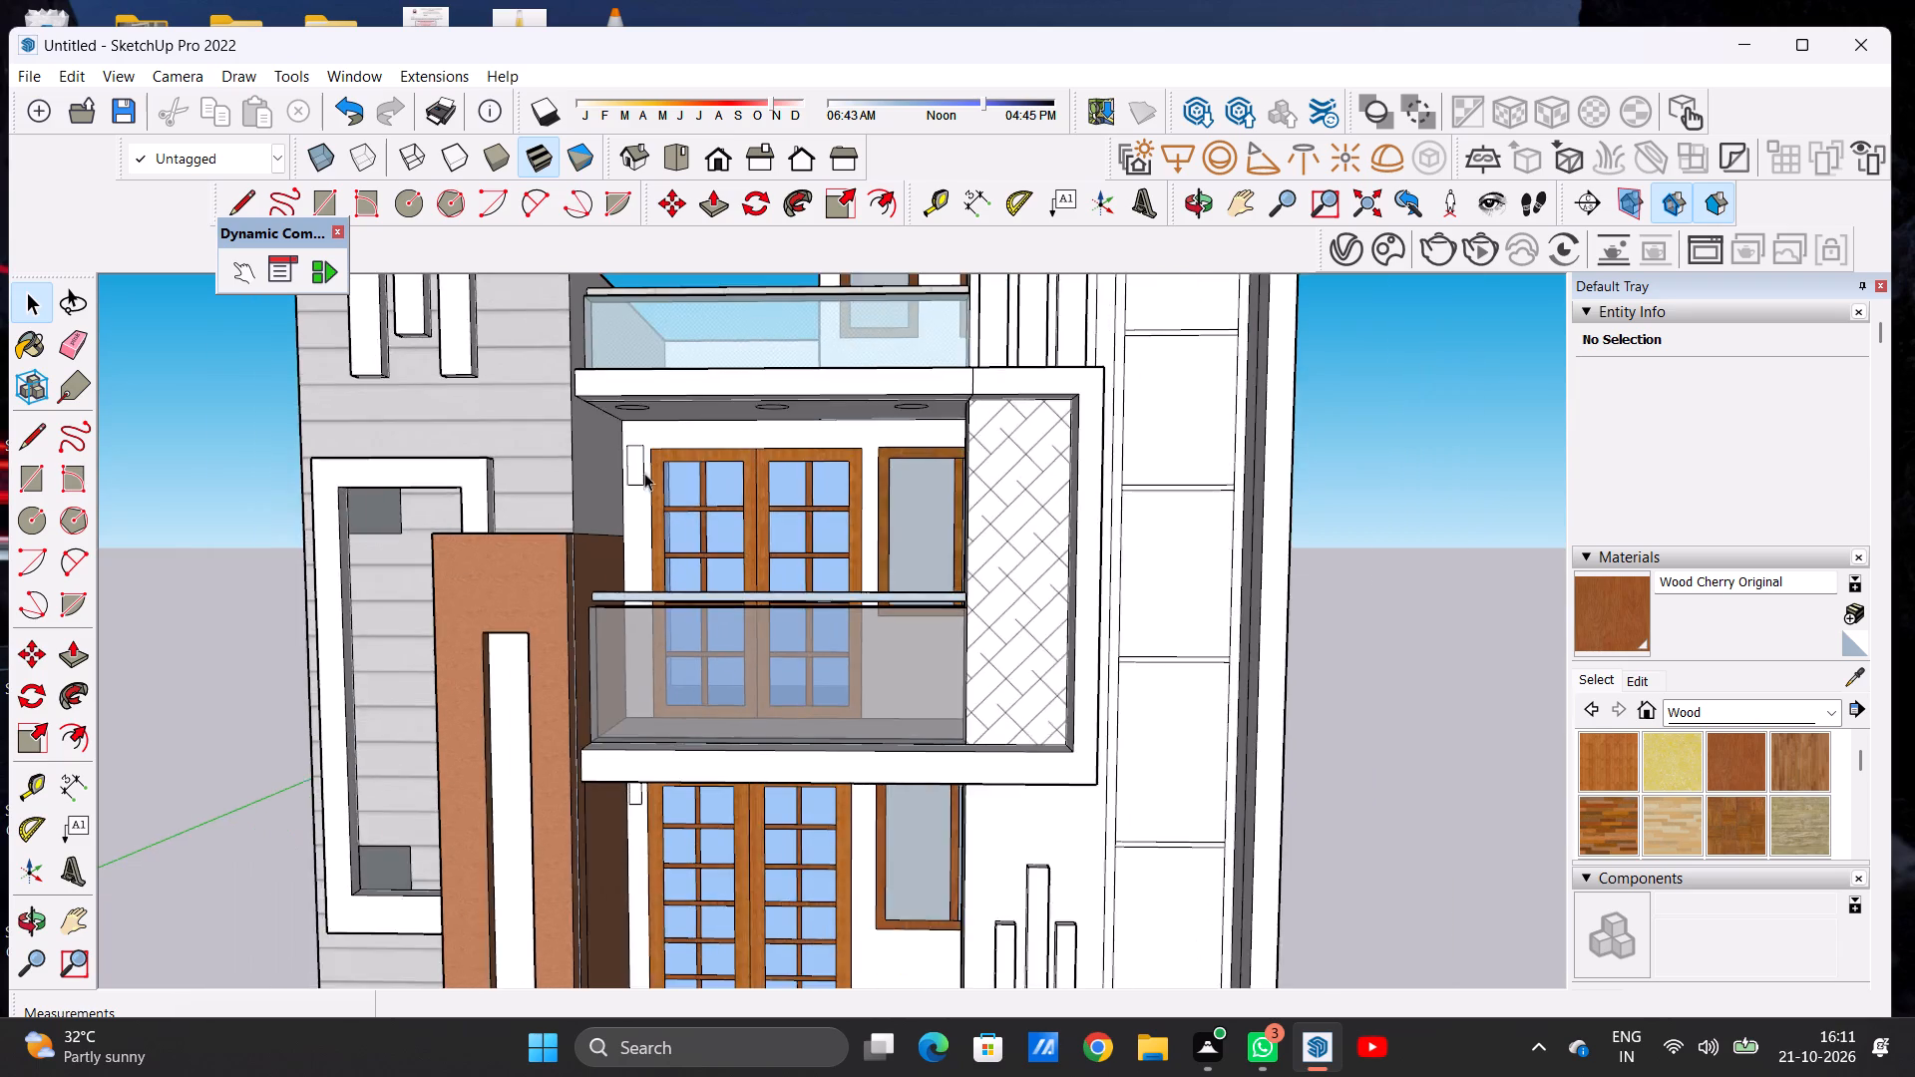
scroll(644, 473, "down", 7)
scroll(662, 452, "up", 11)
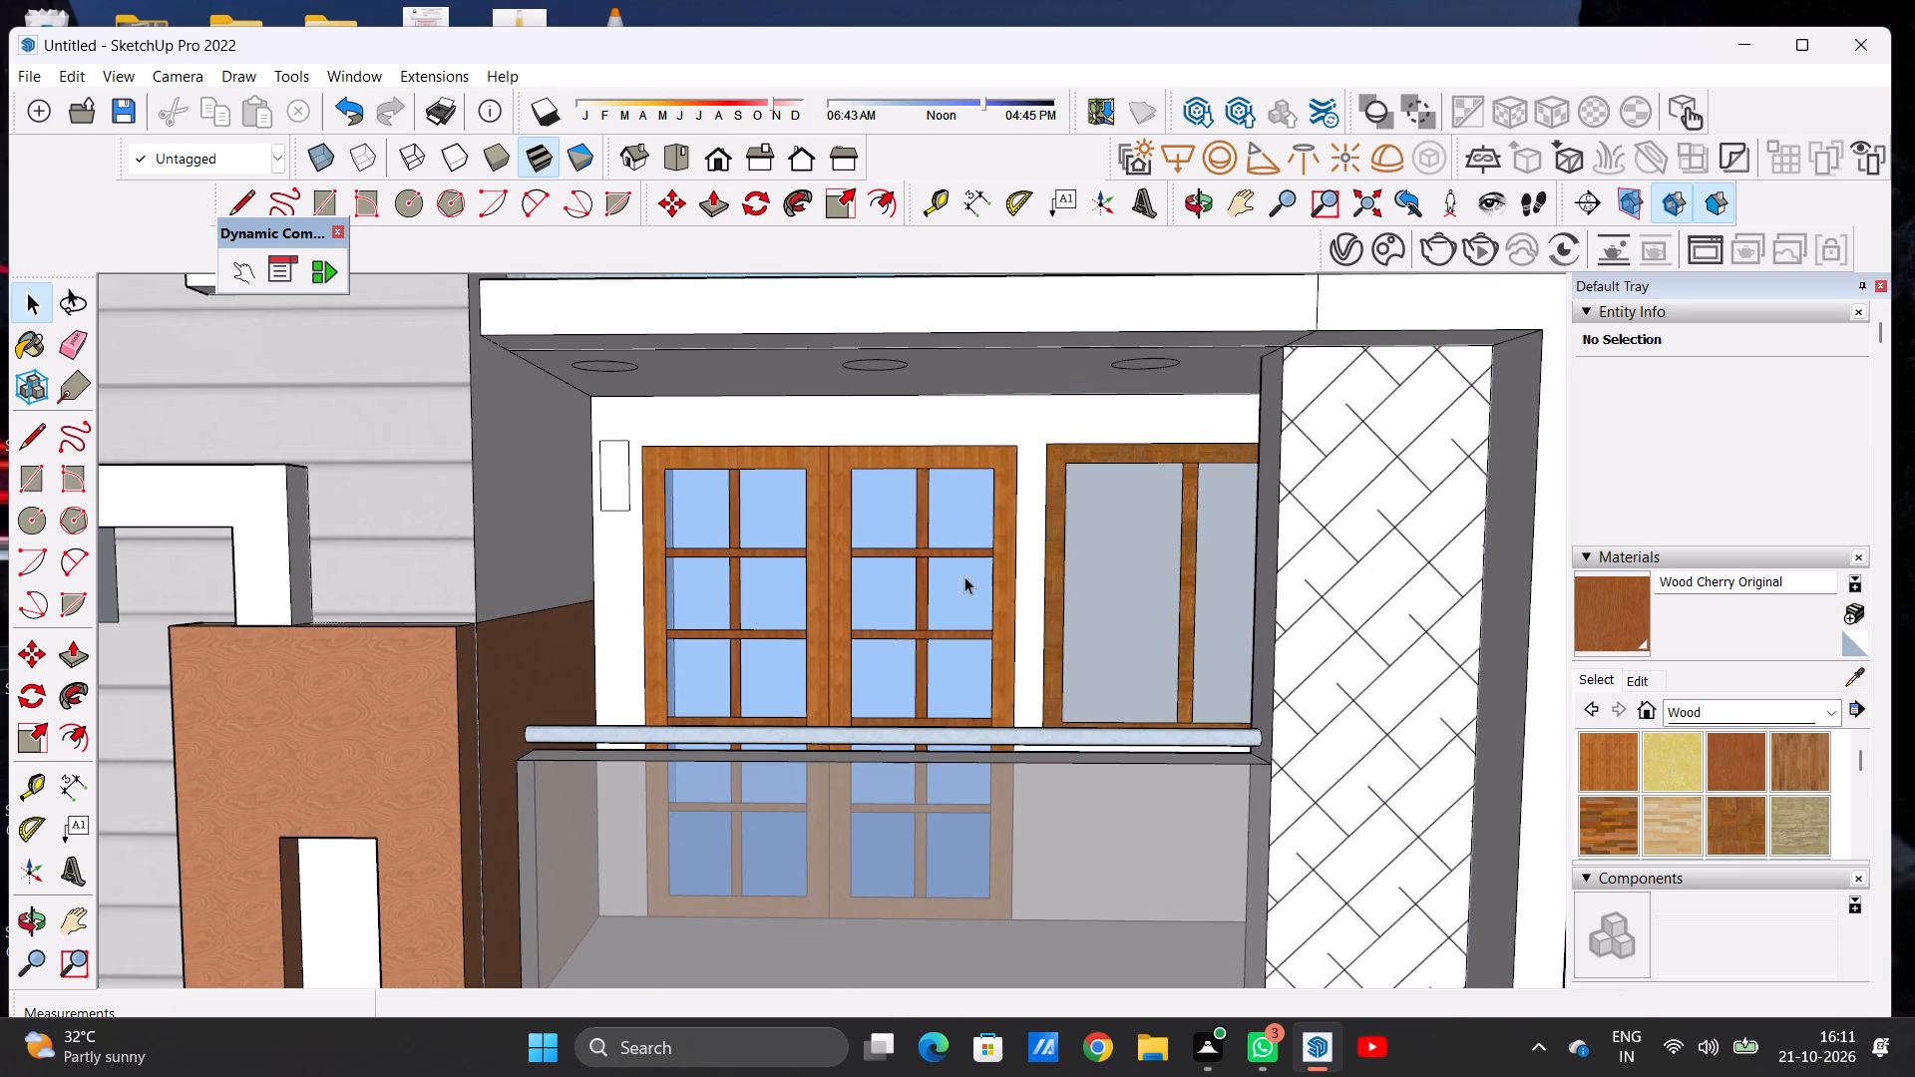
left_click(1672, 705)
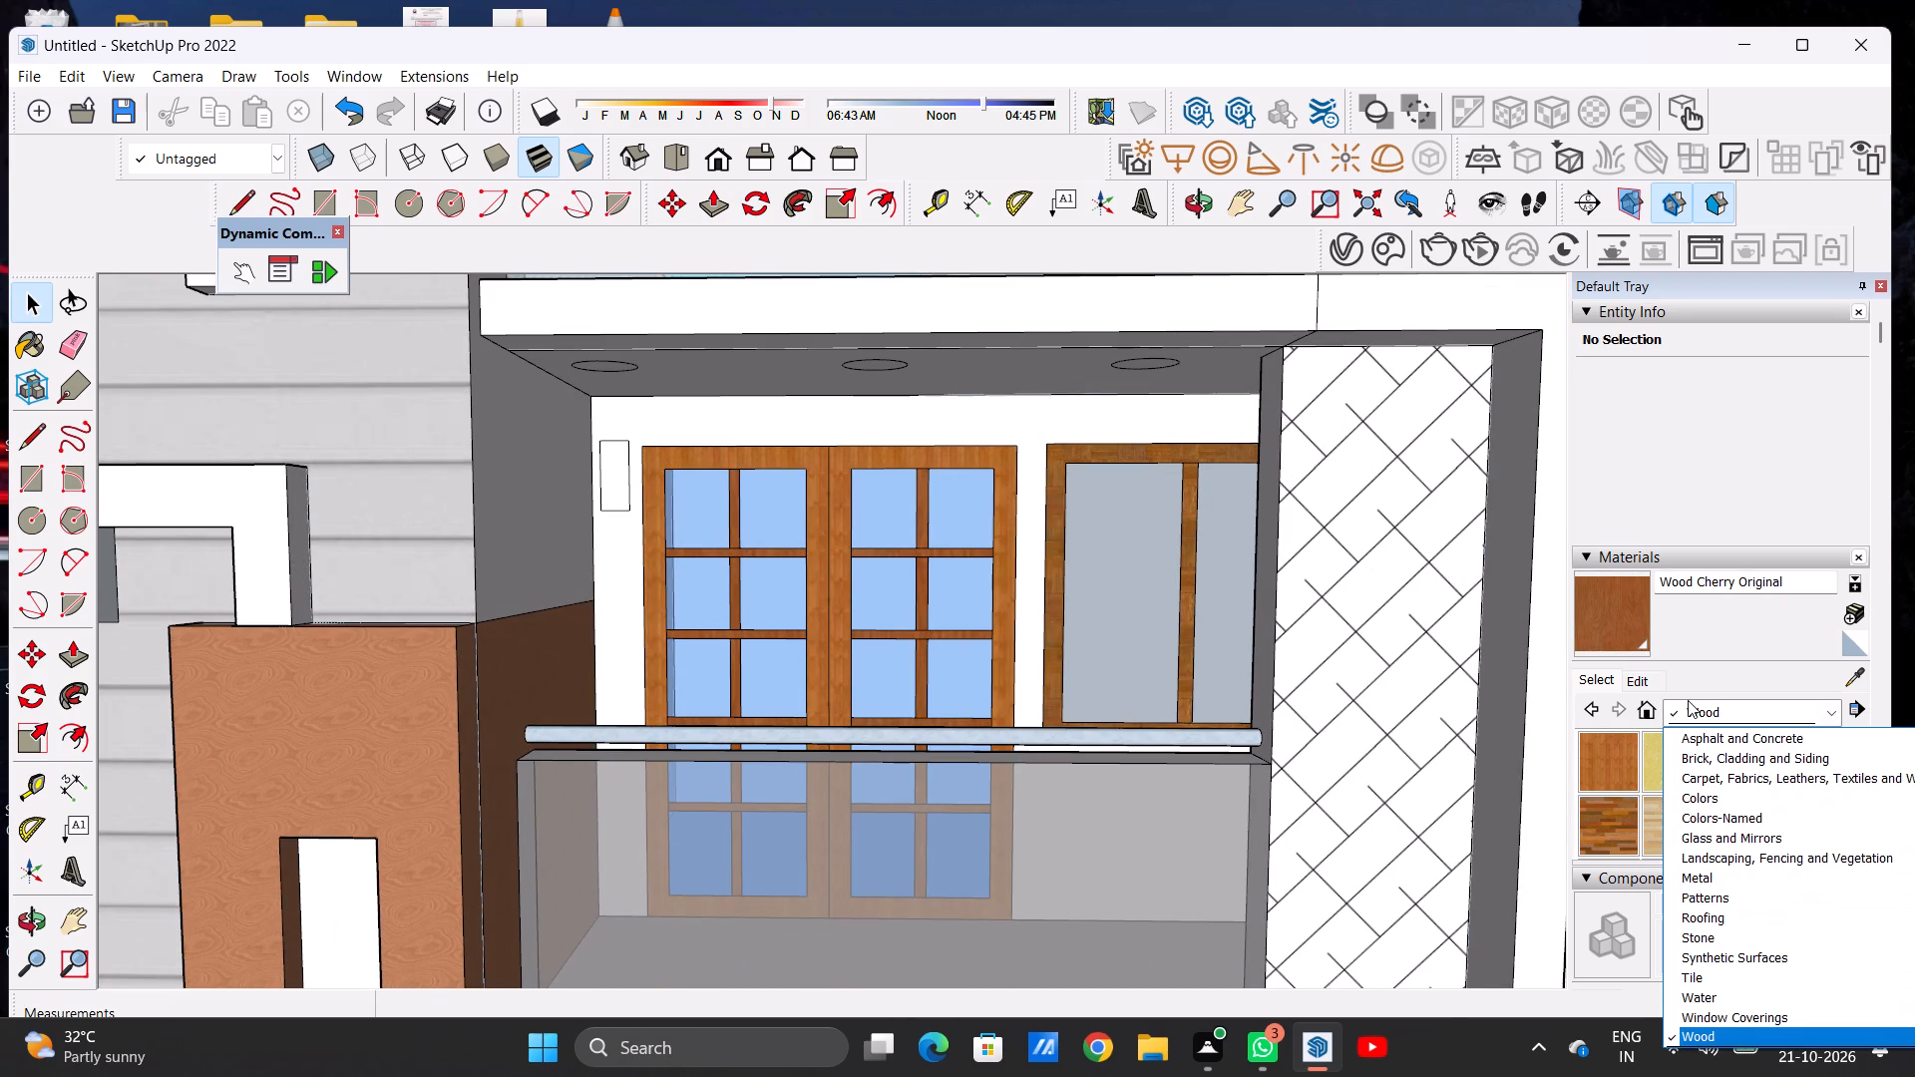
left_click(1703, 961)
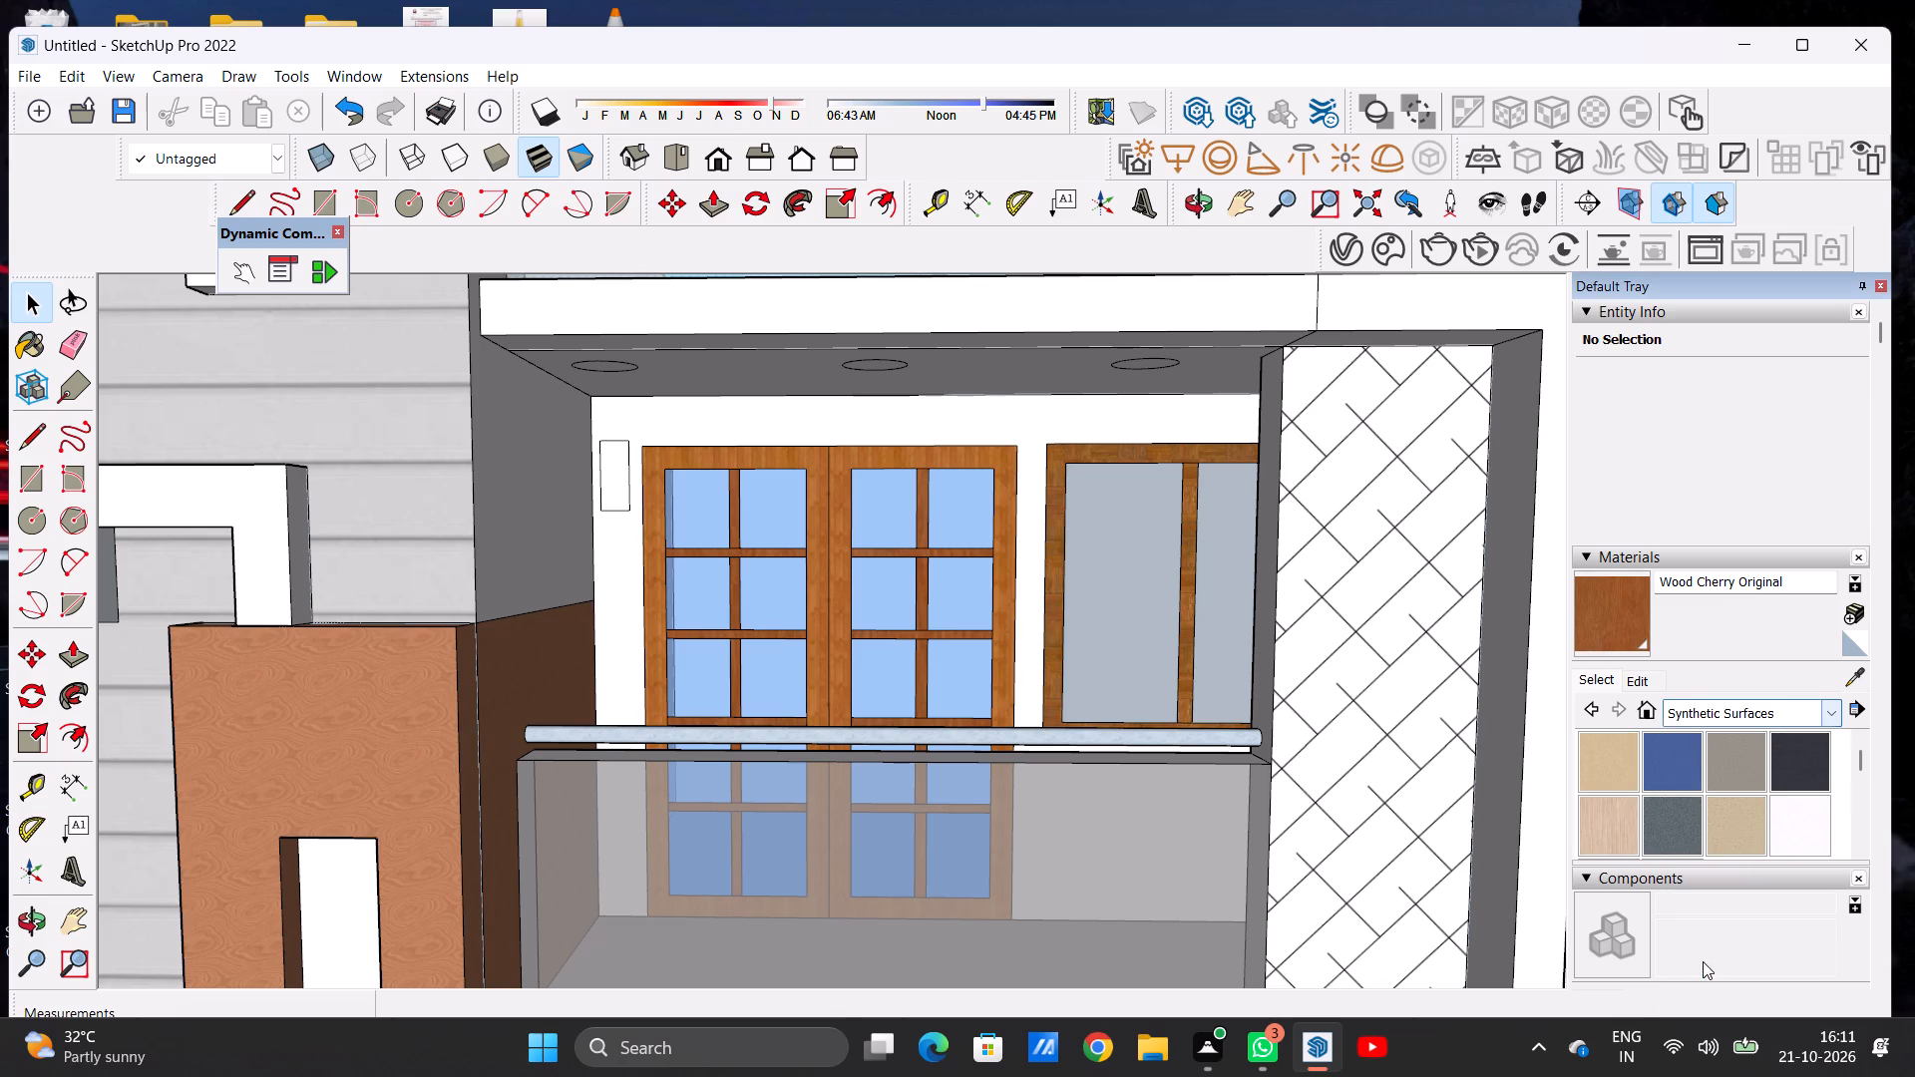
left_click(1802, 756)
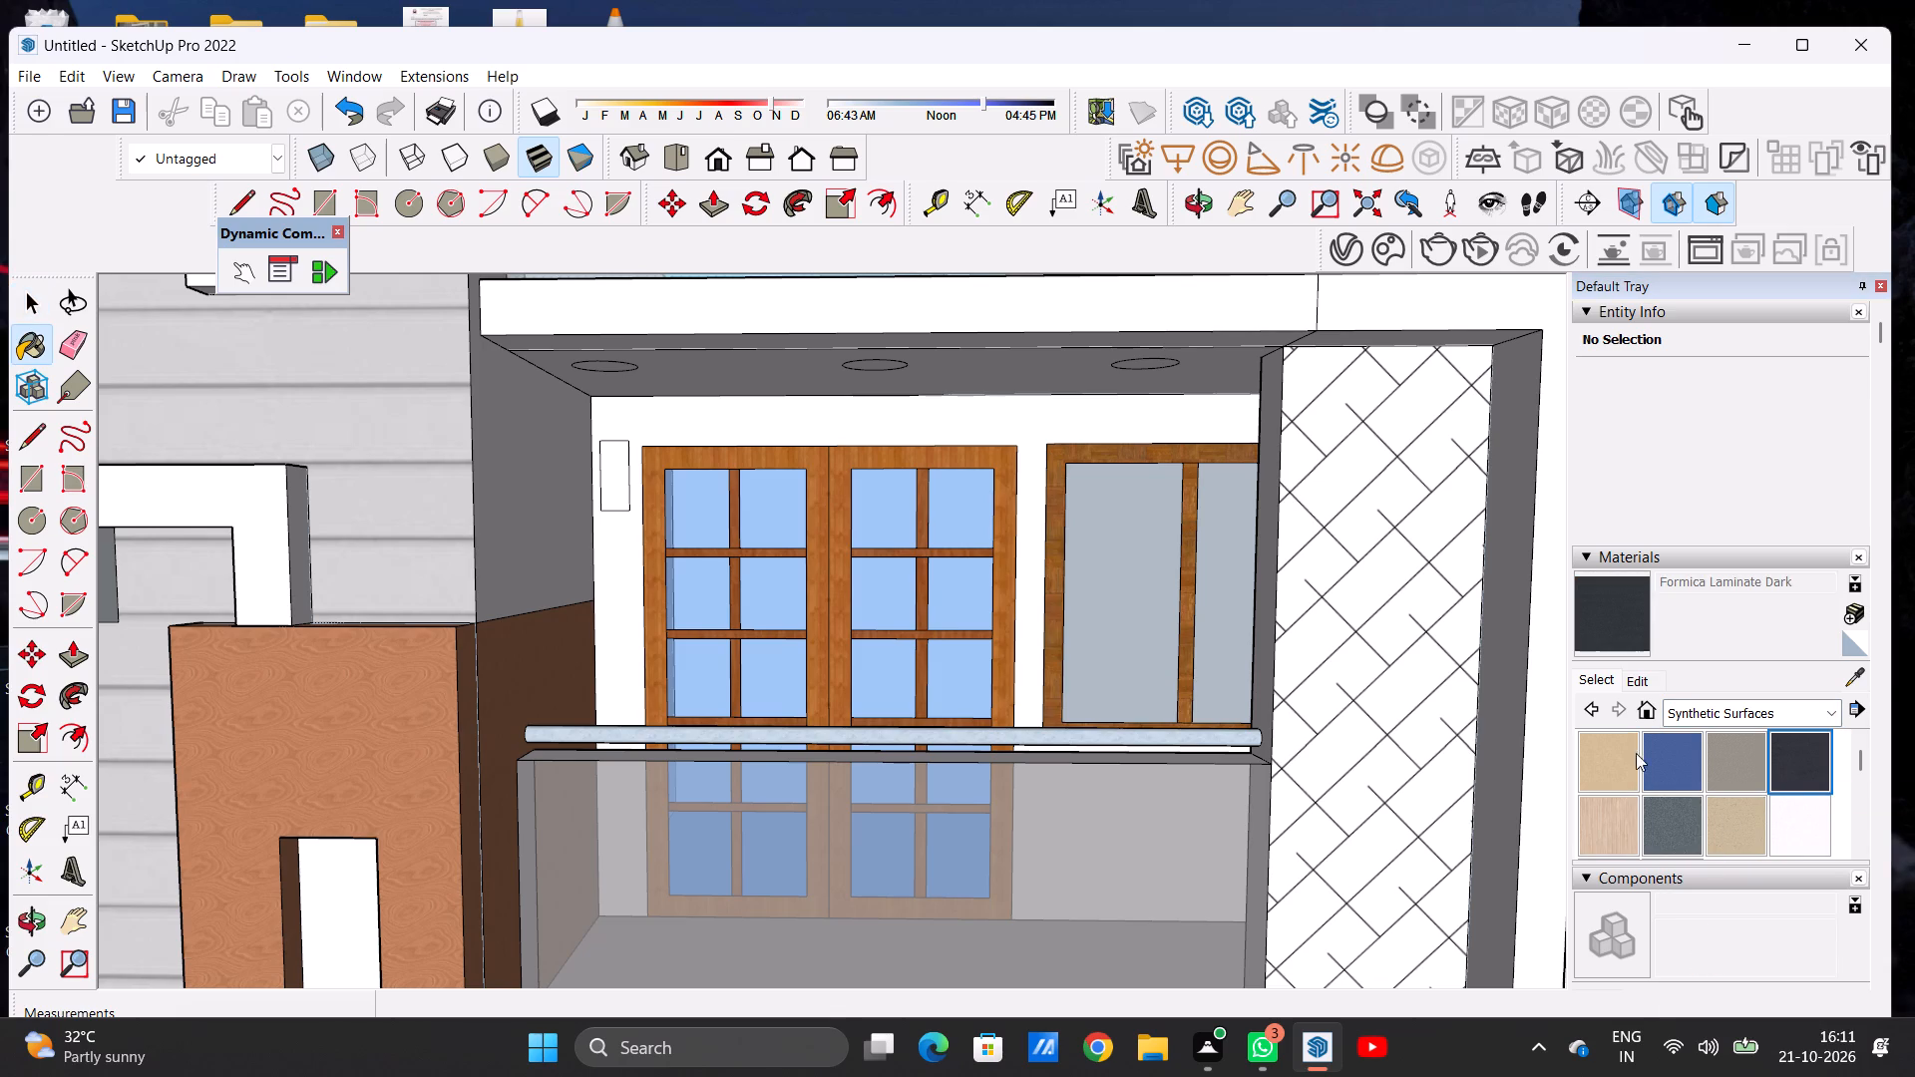
scroll(615, 470, "up", 5)
left_click(616, 468)
Paint the lower balcony's wall rectangle beside the door with the same Formica Laminate Dark material.
scroll(616, 468, "down", 13)
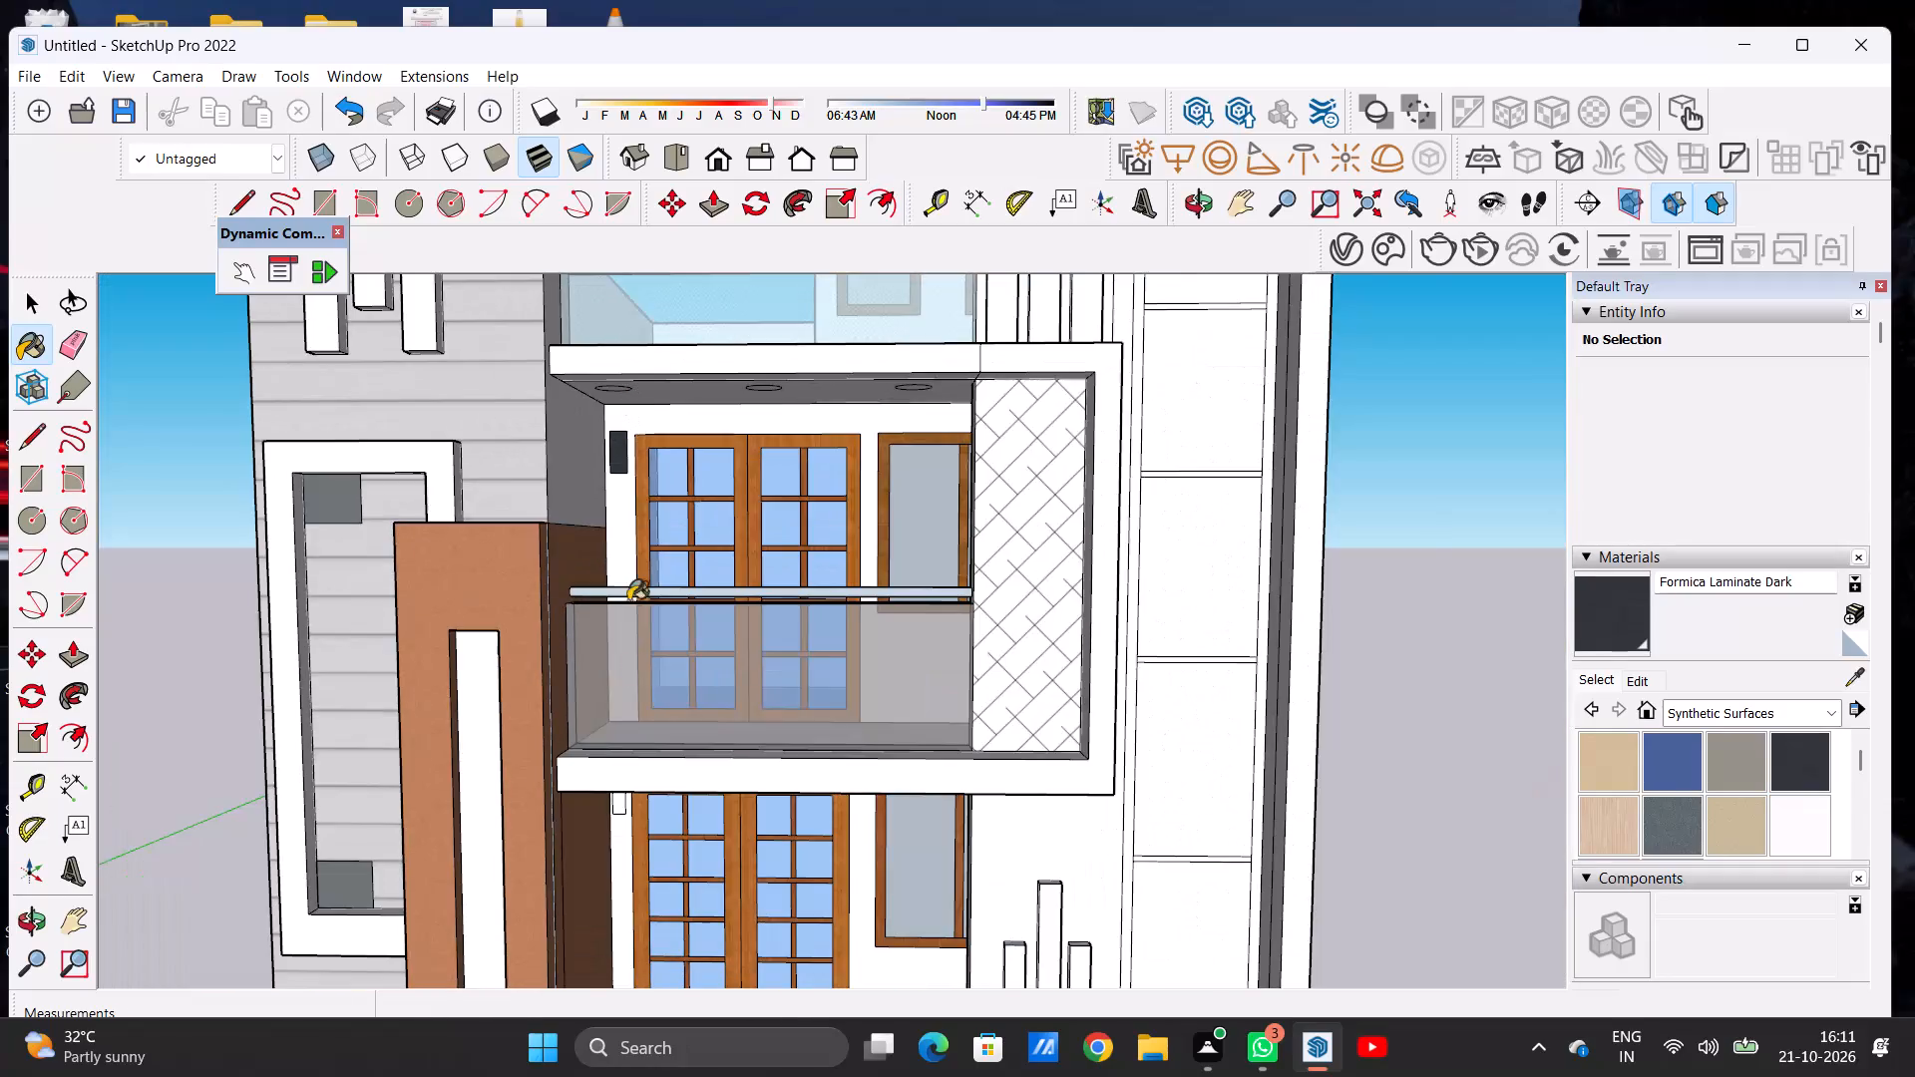
scroll(664, 882, "up", 1)
scroll(664, 882, "down", 1)
scroll(664, 882, "up", 8)
scroll(586, 629, "up", 16)
left_click(592, 617)
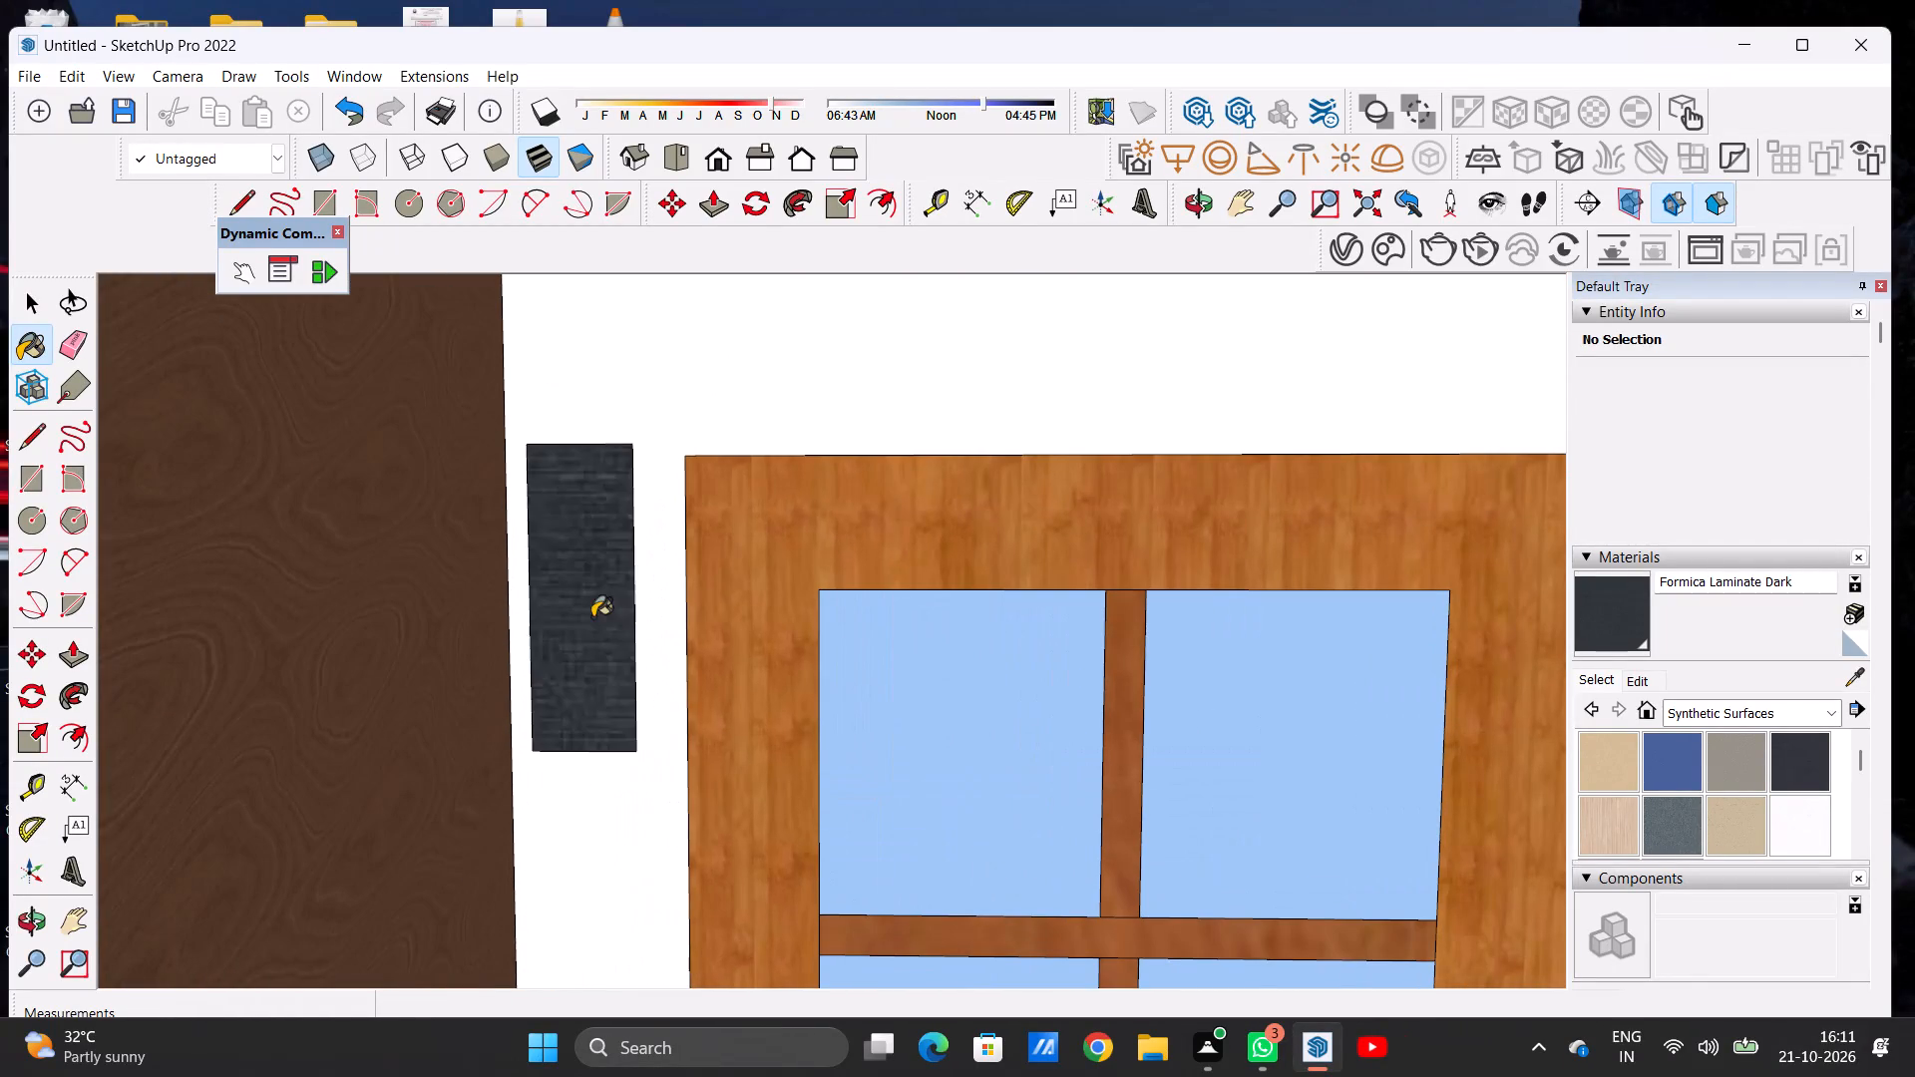
key("space")
Examine the painted wall rectangles on both balconies, the overall facade, and the upper balcony's door and window wall from several angles.
scroll(592, 617, "up", 9)
scroll(609, 671, "down", 1)
scroll(609, 671, "up", 1)
scroll(609, 671, "down", 11)
scroll(675, 657, "up", 1)
scroll(675, 657, "down", 5)
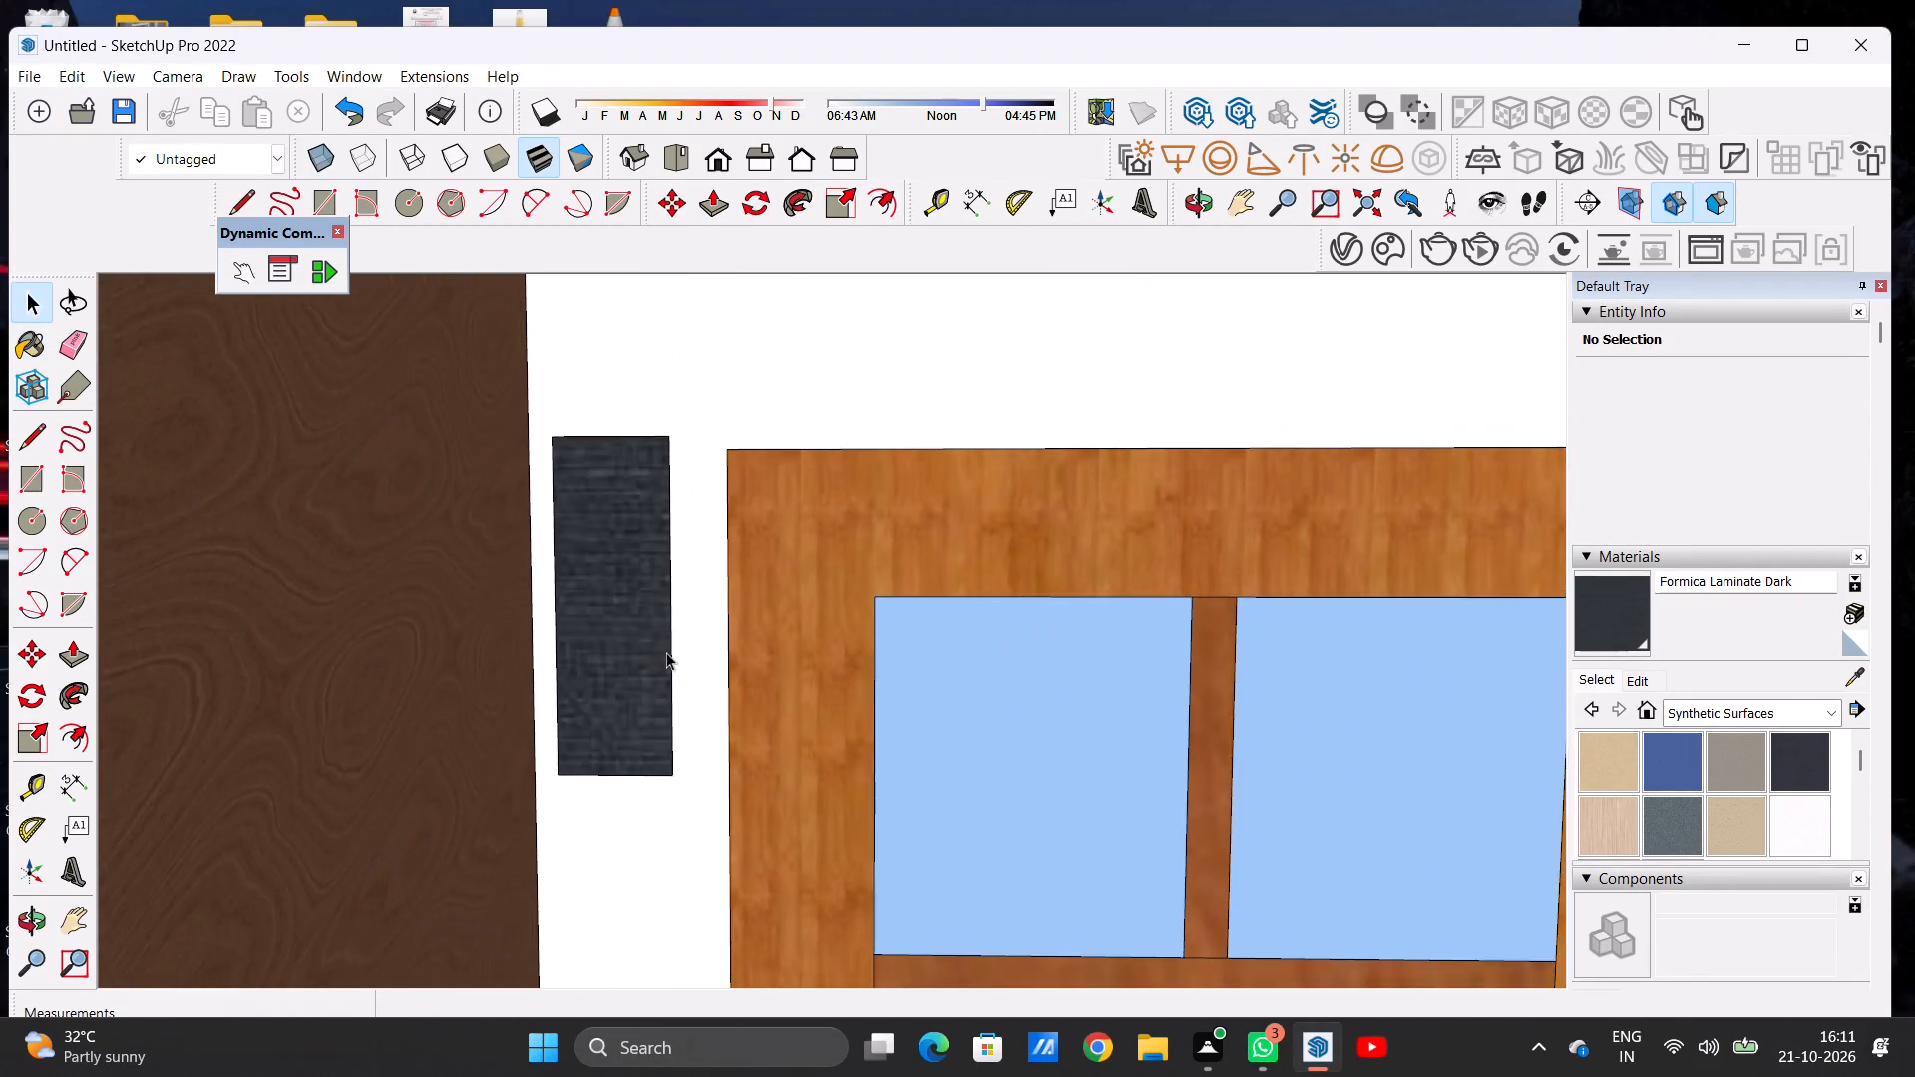
scroll(666, 652, "down", 20)
scroll(666, 652, "down", 6)
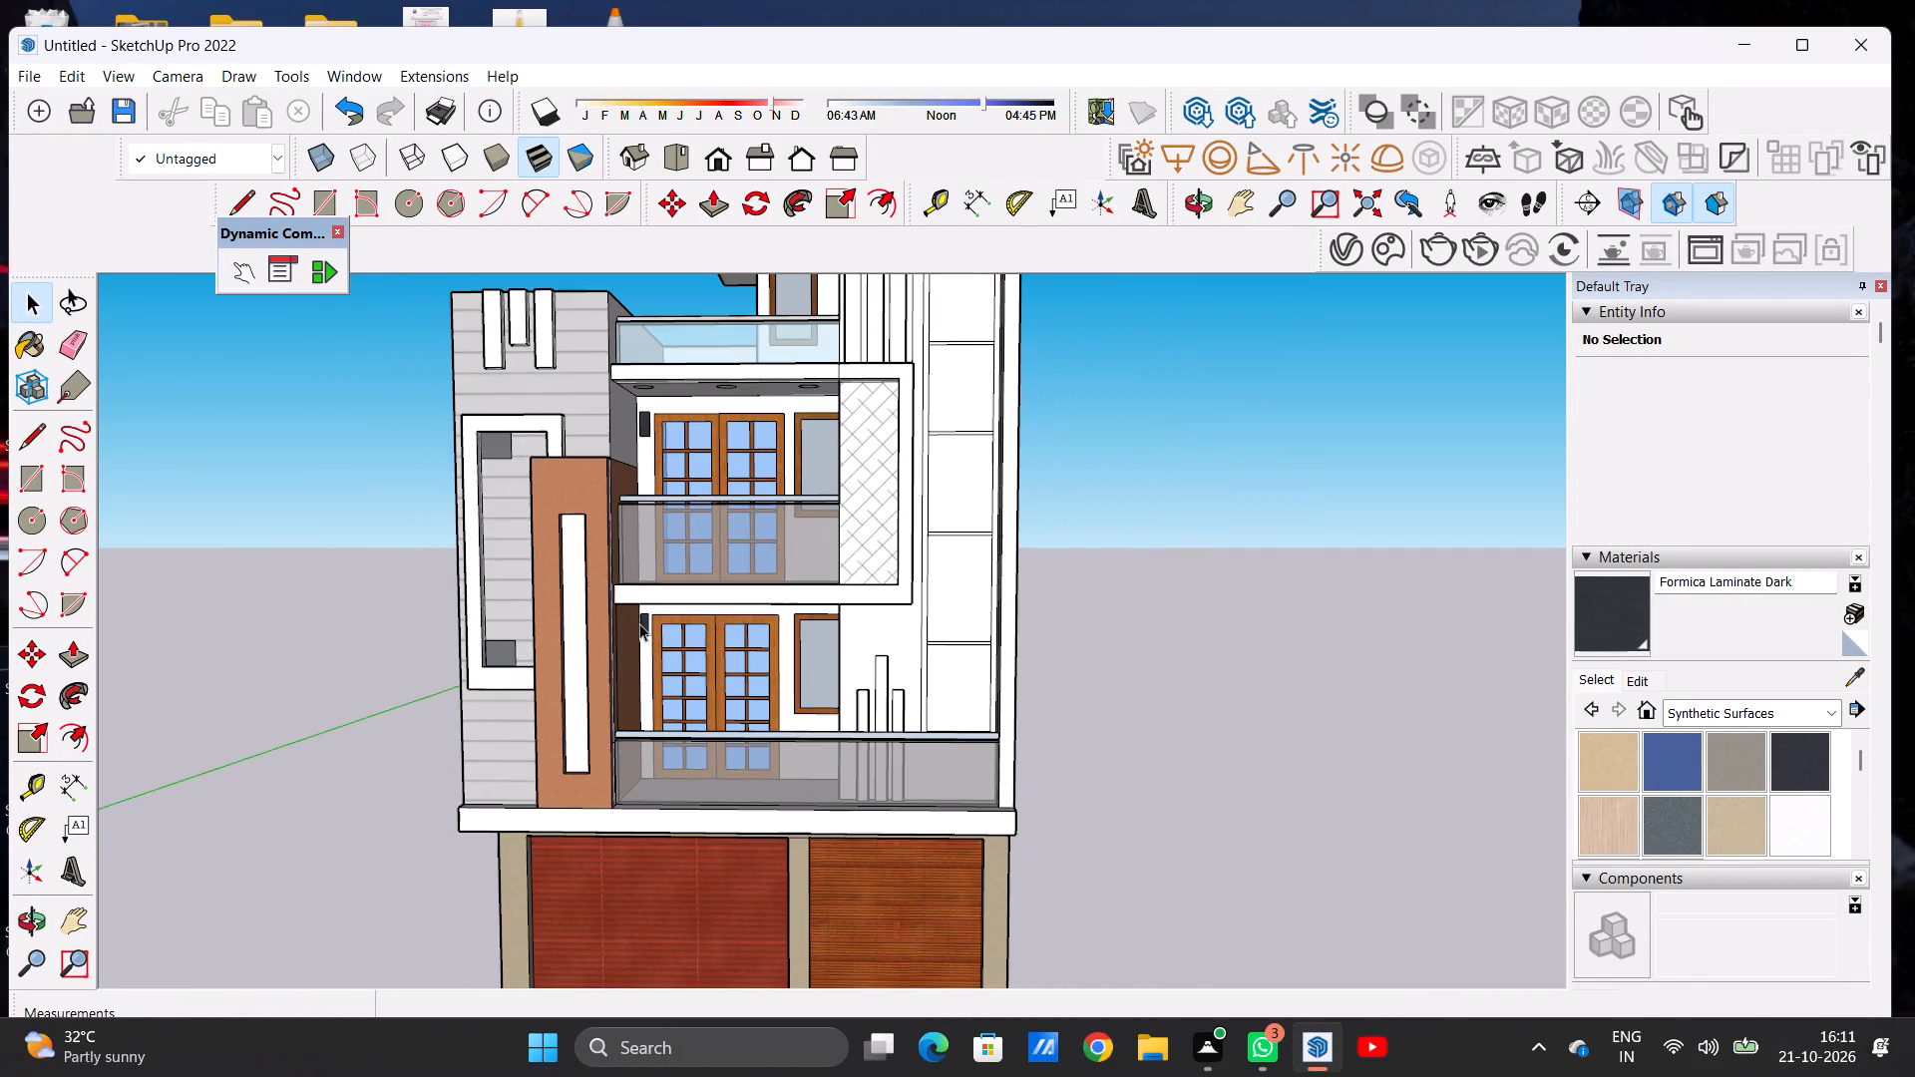
scroll(689, 652, "down", 6)
scroll(724, 692, "up", 9)
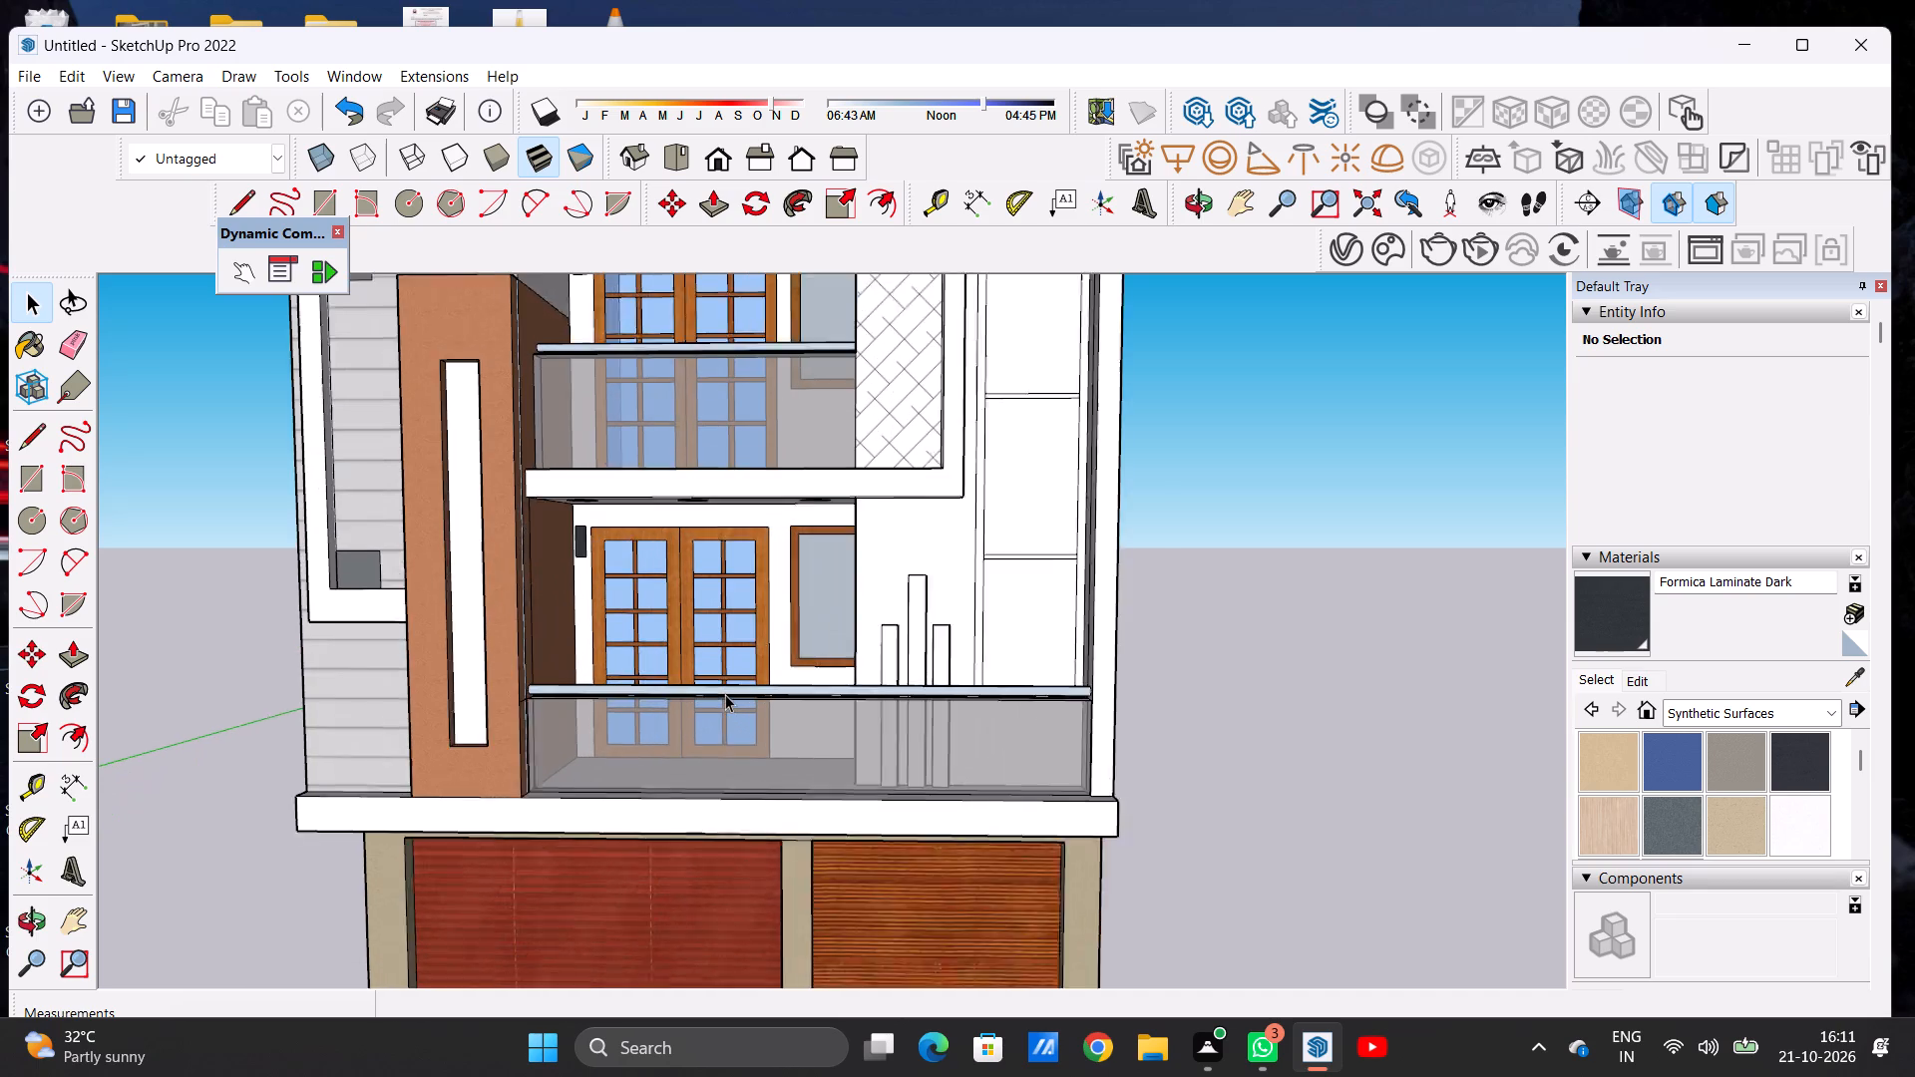
scroll(725, 694, "up", 2)
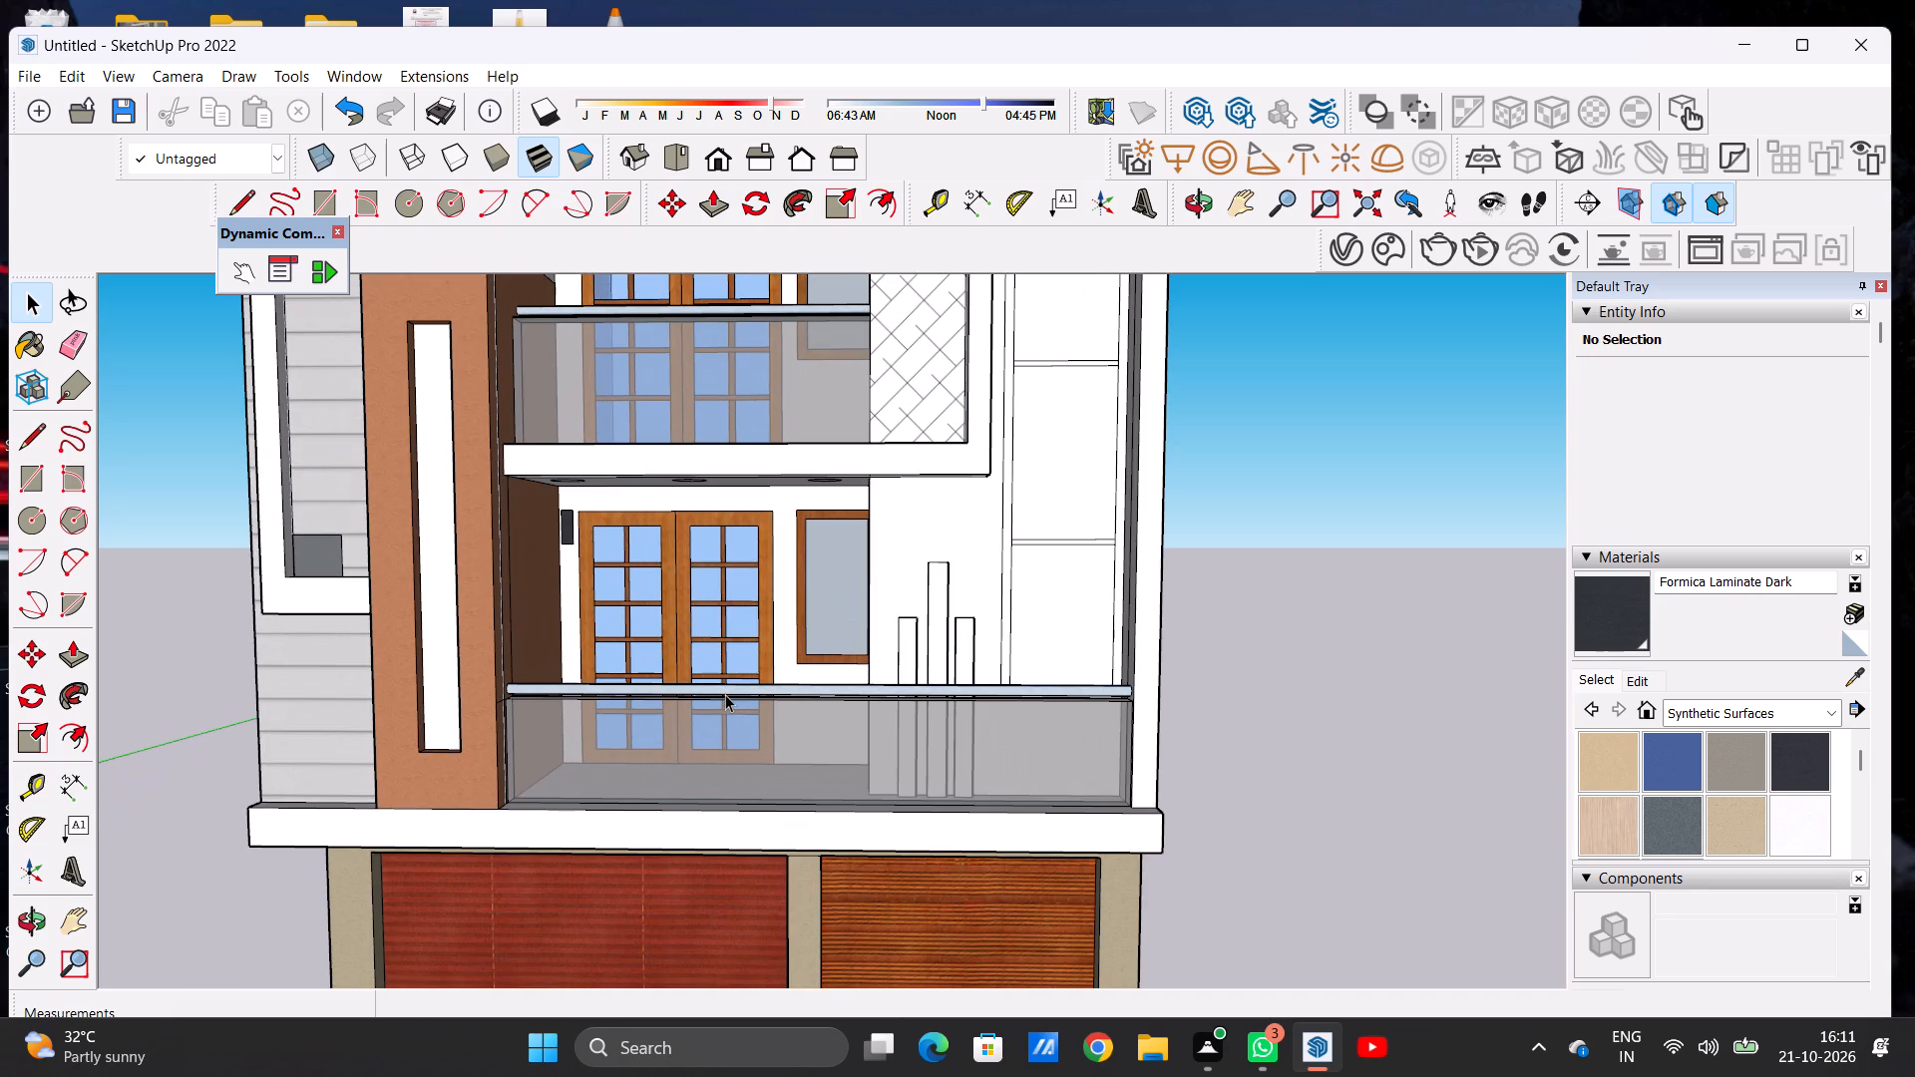
scroll(761, 633, "down", 6)
scroll(761, 633, "up", 1)
scroll(761, 633, "down", 1)
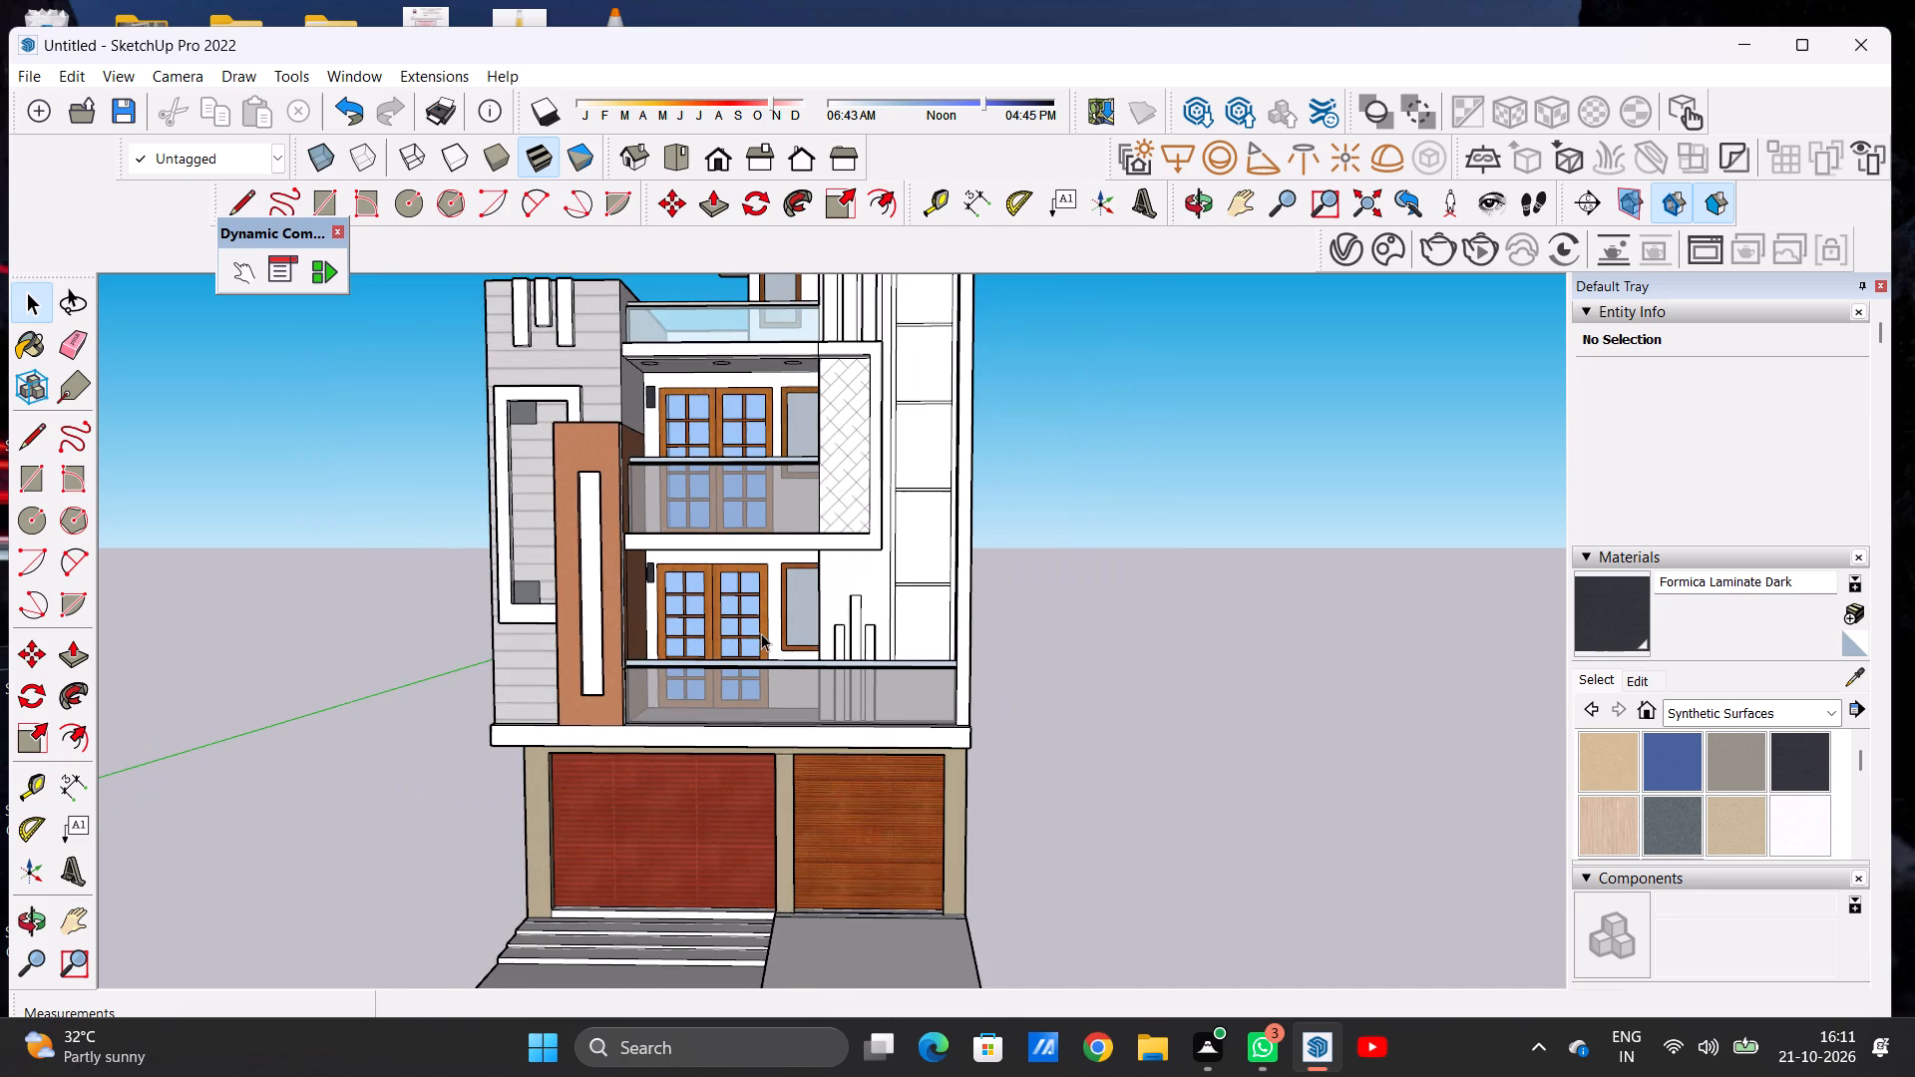
scroll(754, 614, "down", 2)
scroll(752, 400, "up", 13)
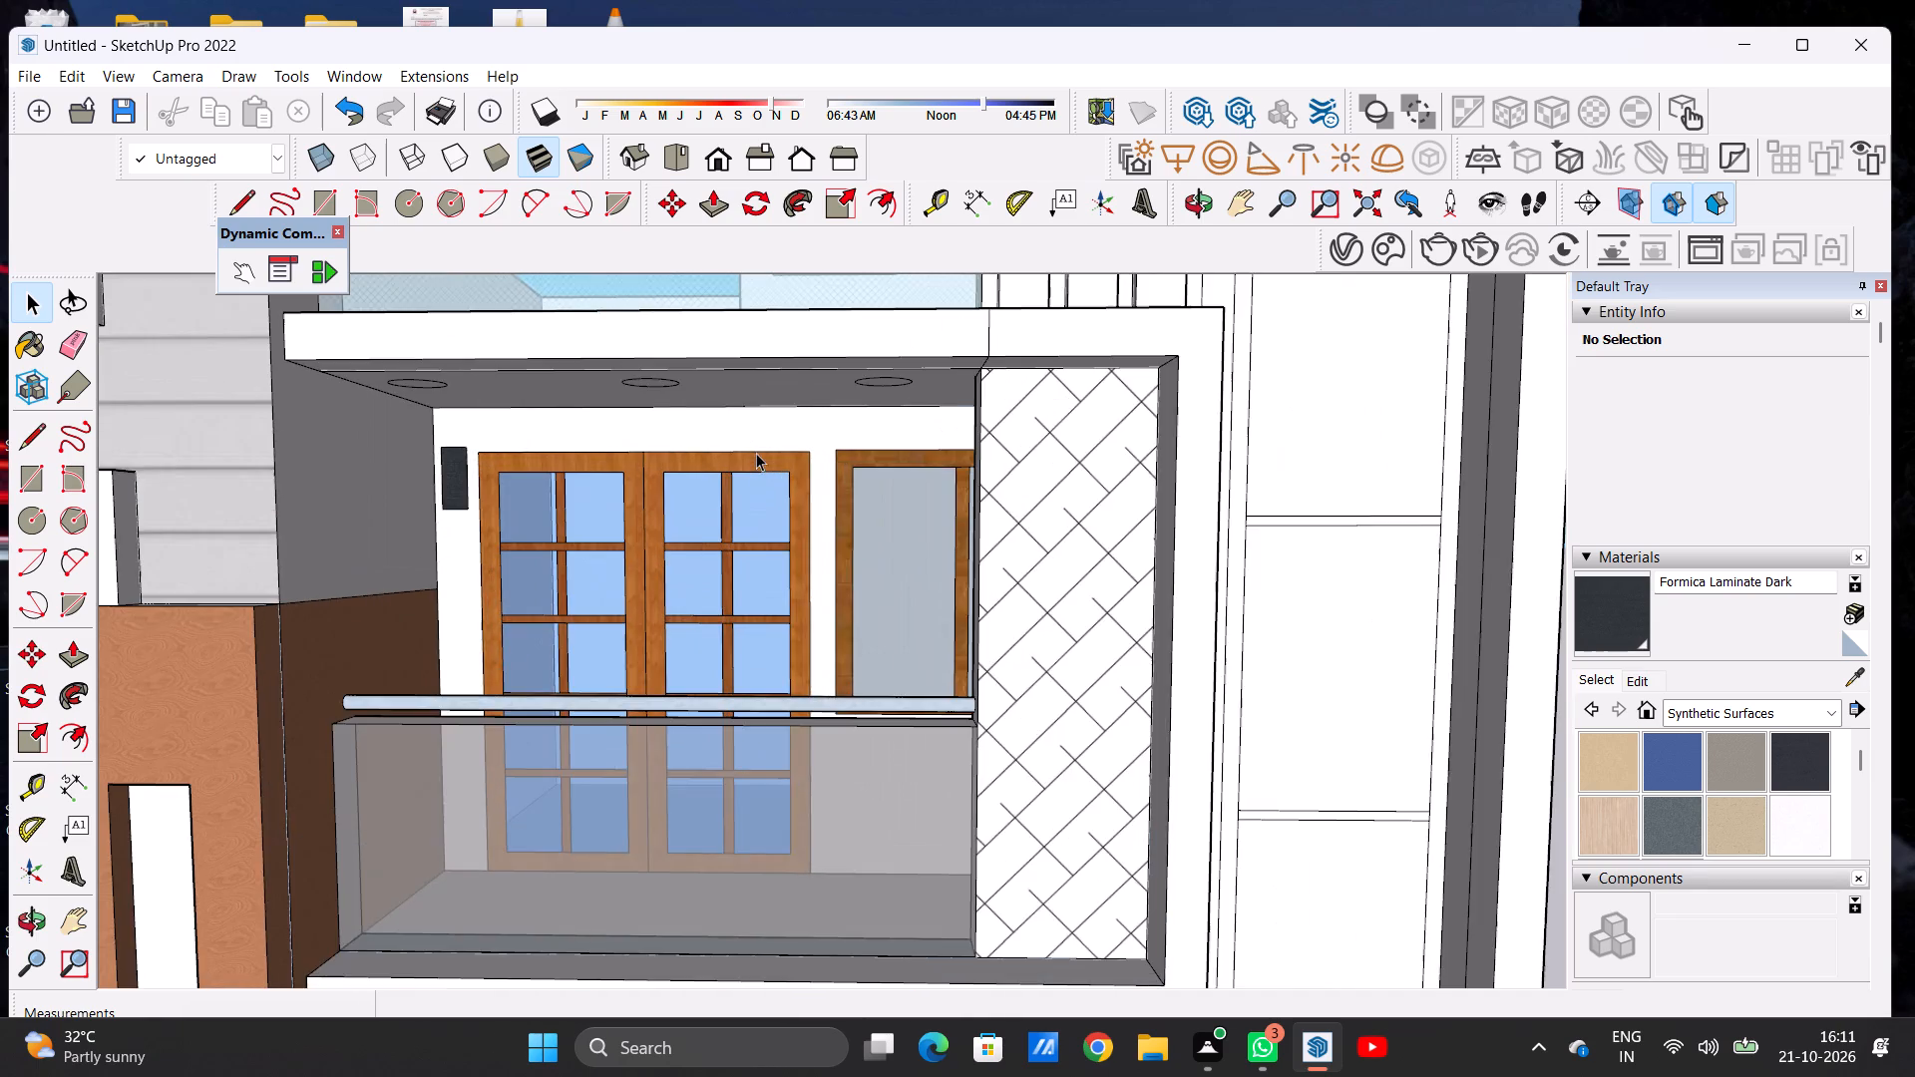
scroll(780, 474, "up", 1)
middle_click_drag(780, 474, 1137, 532)
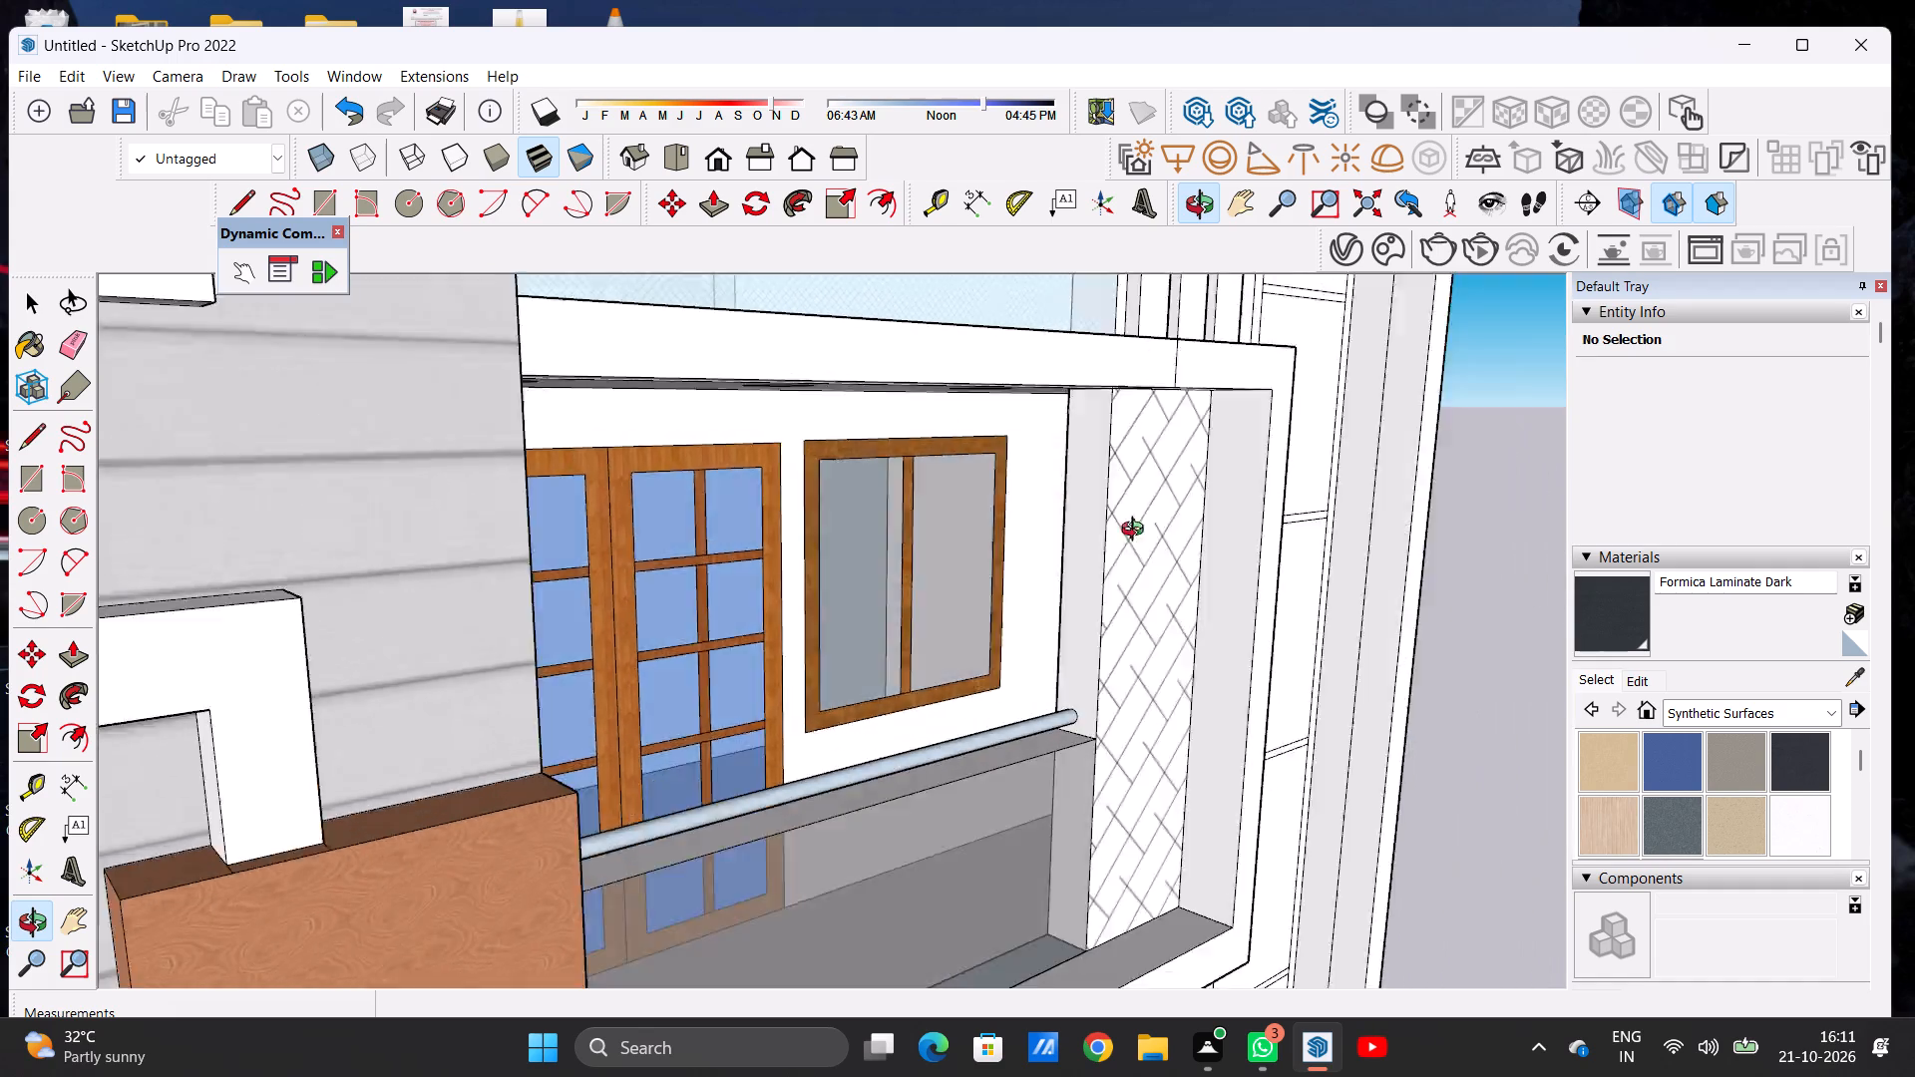
middle_click_drag(1137, 532, 770, 538)
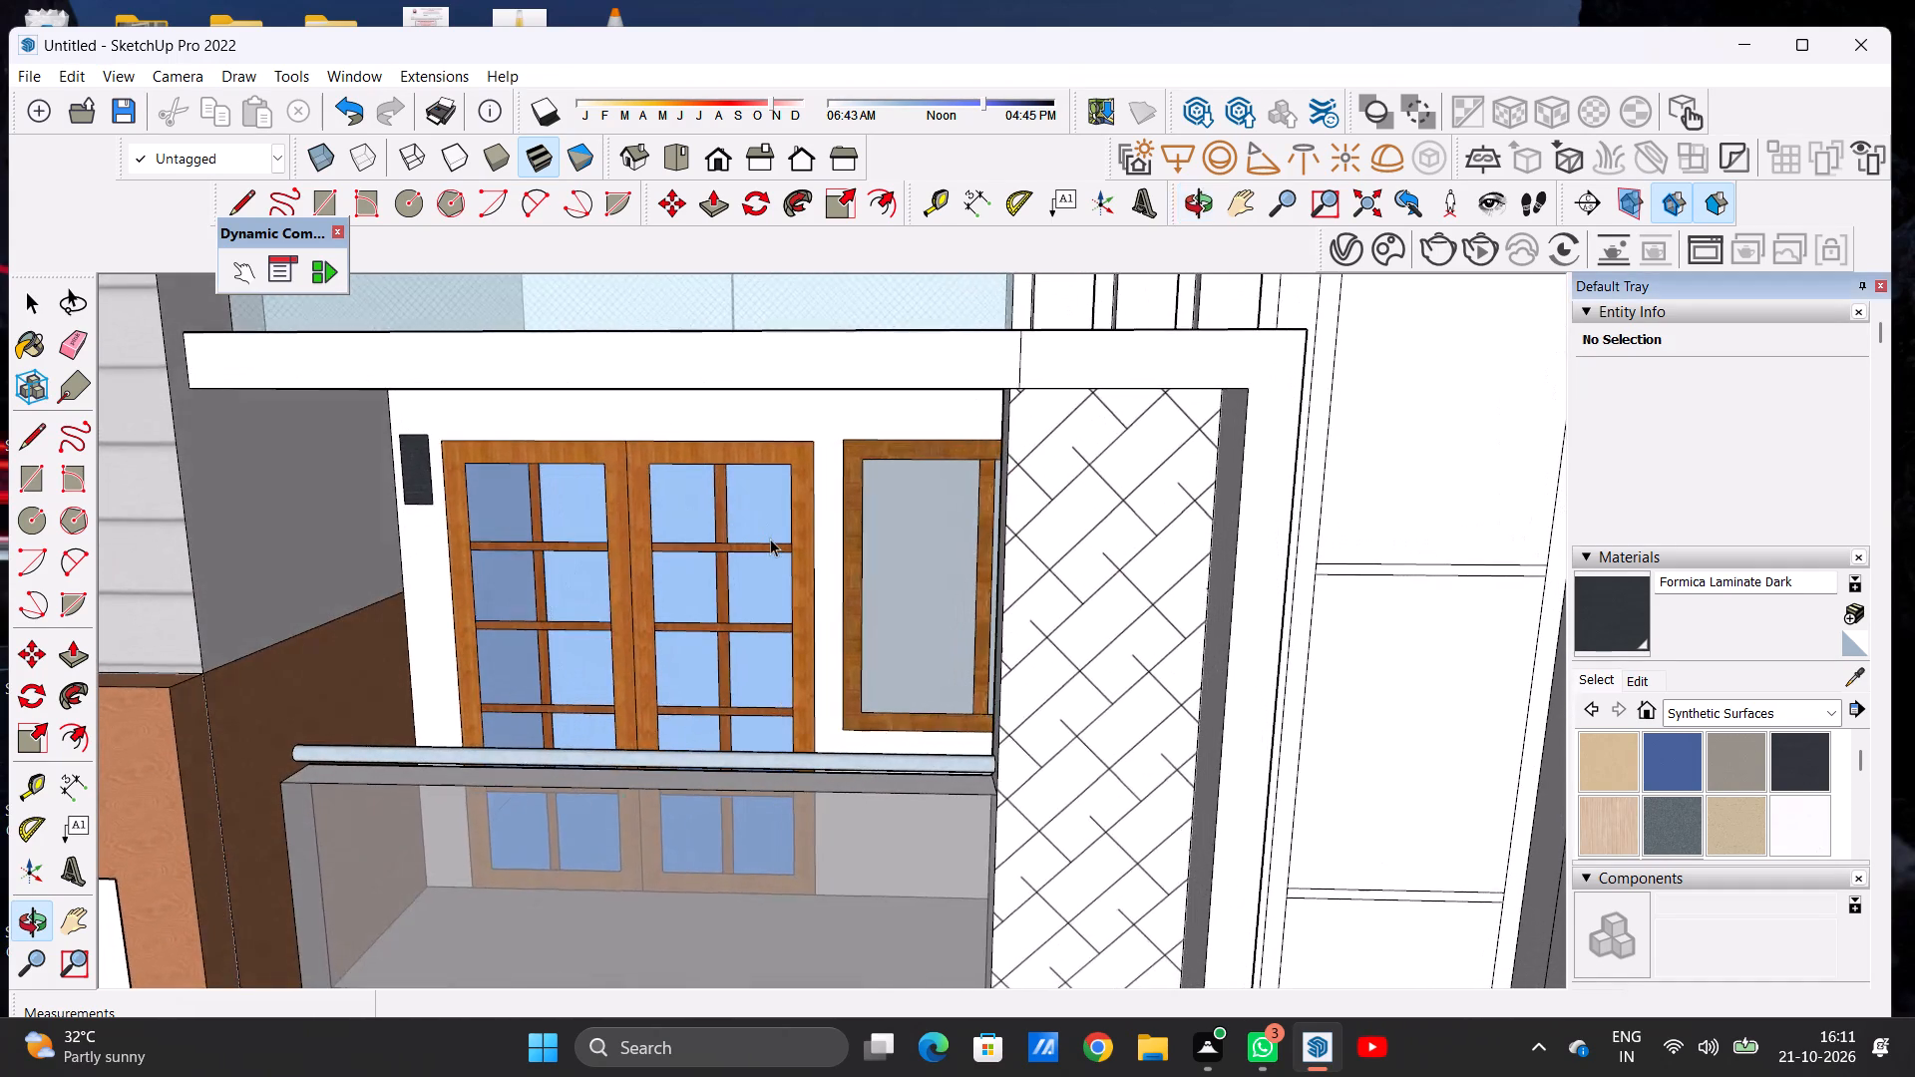
Examine the doors, windows and dark wall fixtures on the lower and upper balconies from close up and at an angle.
scroll(721, 533, "down", 7)
scroll(697, 479, "up", 1)
scroll(697, 479, "down", 12)
scroll(704, 652, "up", 7)
scroll(666, 558, "up", 7)
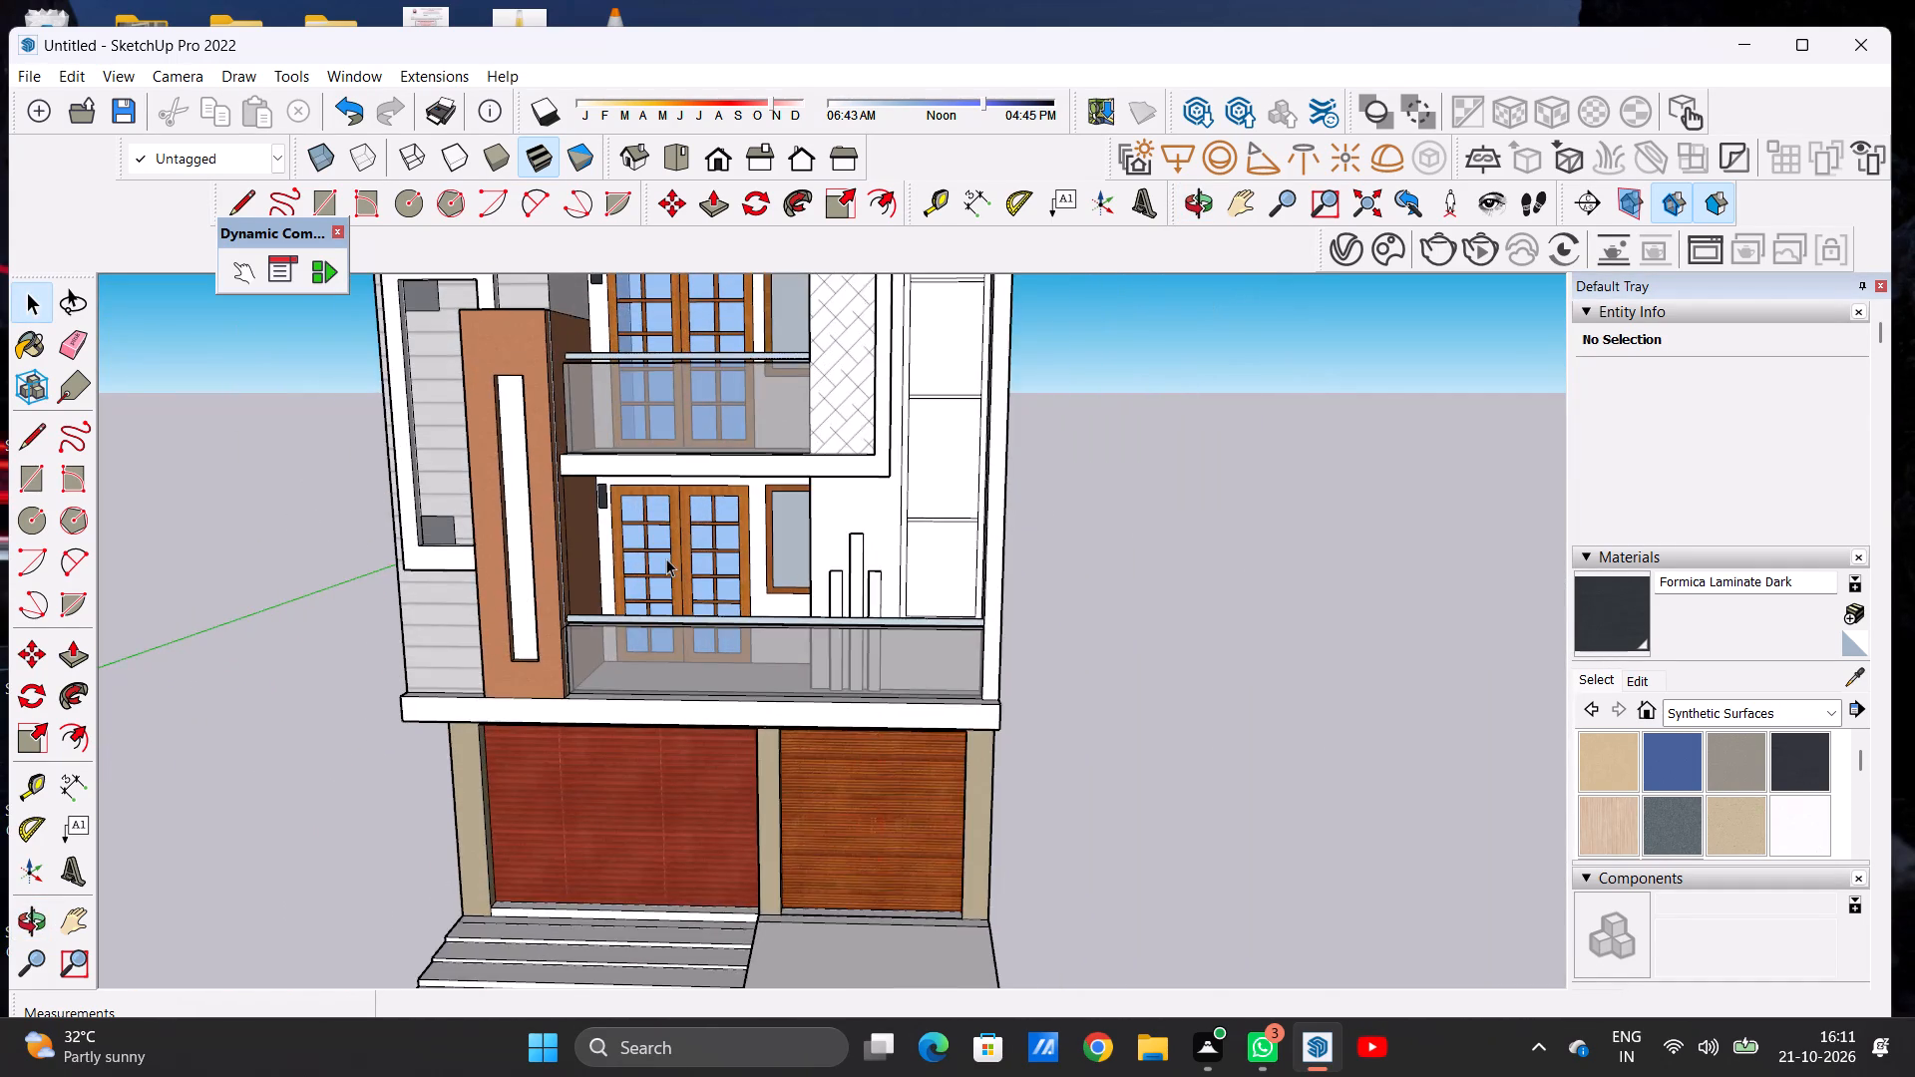
scroll(650, 560, "up", 14)
middle_click_drag(648, 532, 367, 536)
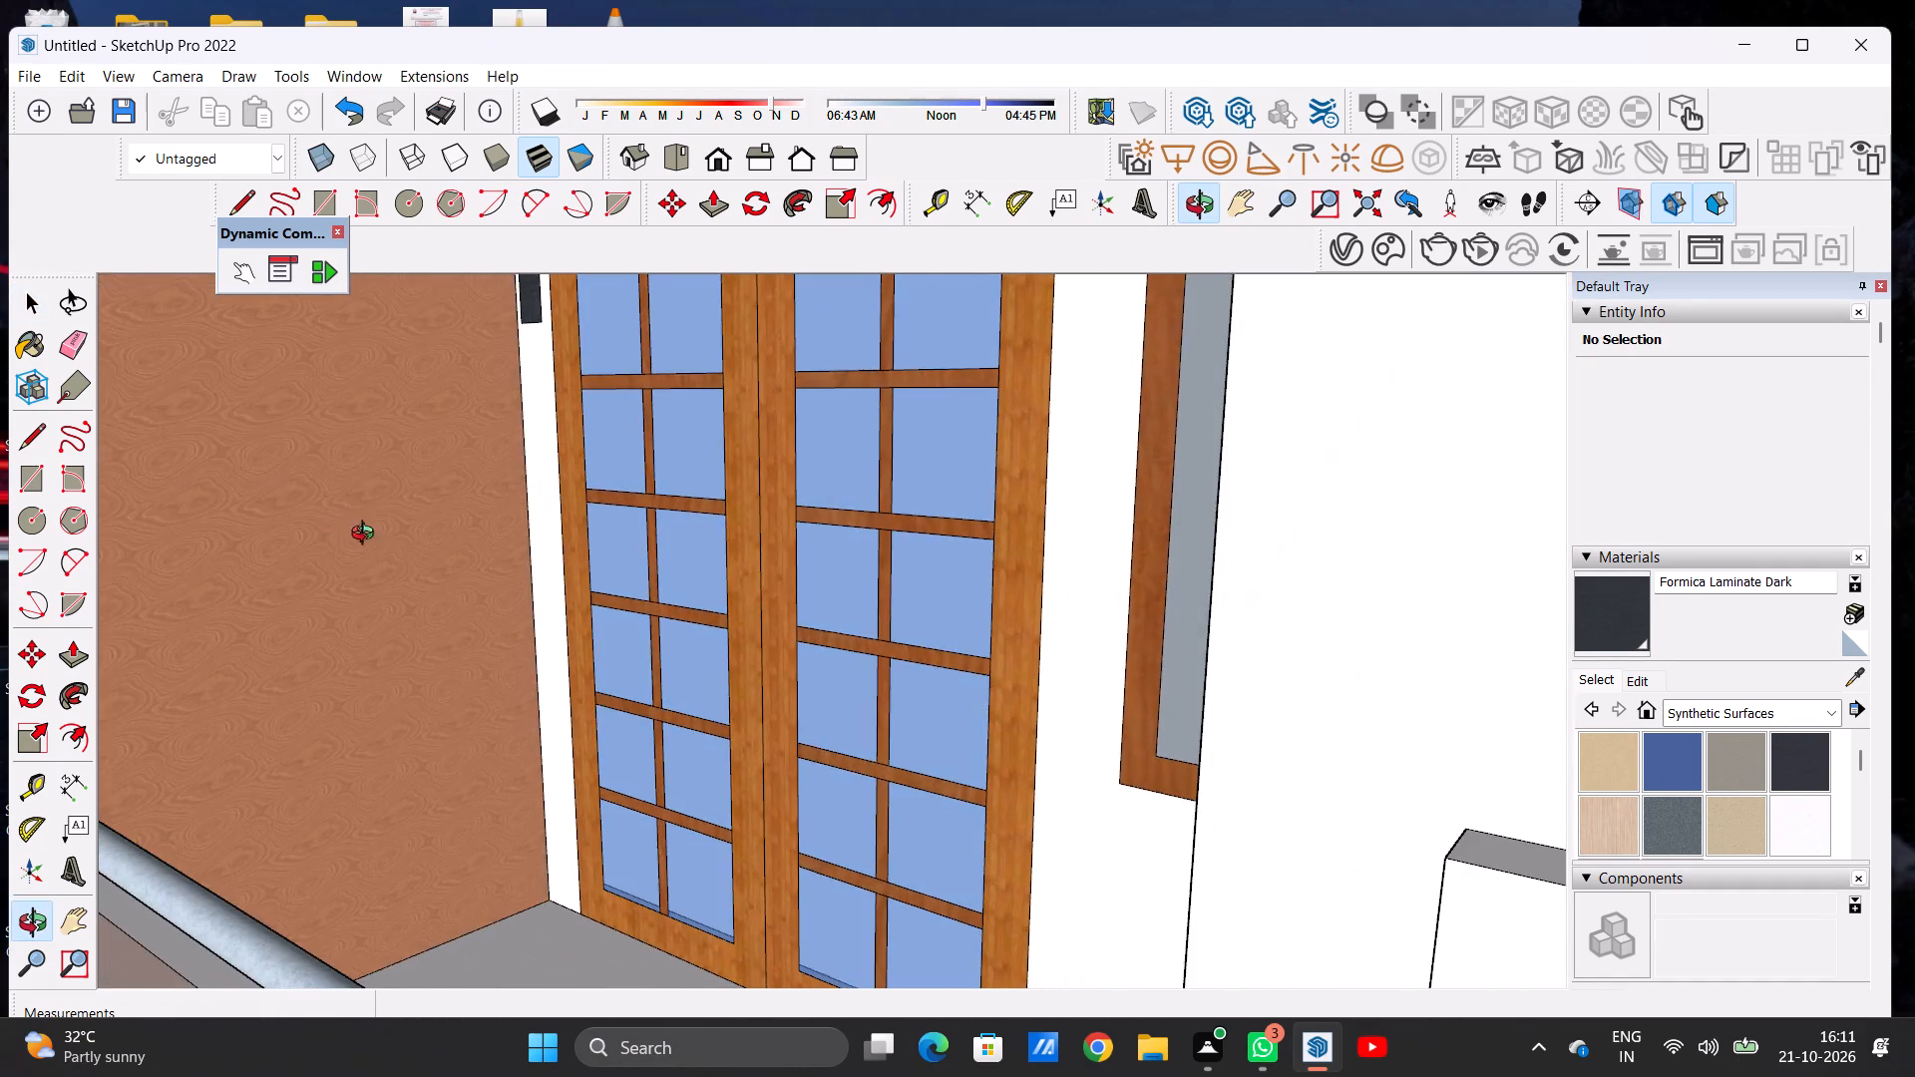
middle_click_drag(367, 536, 742, 576)
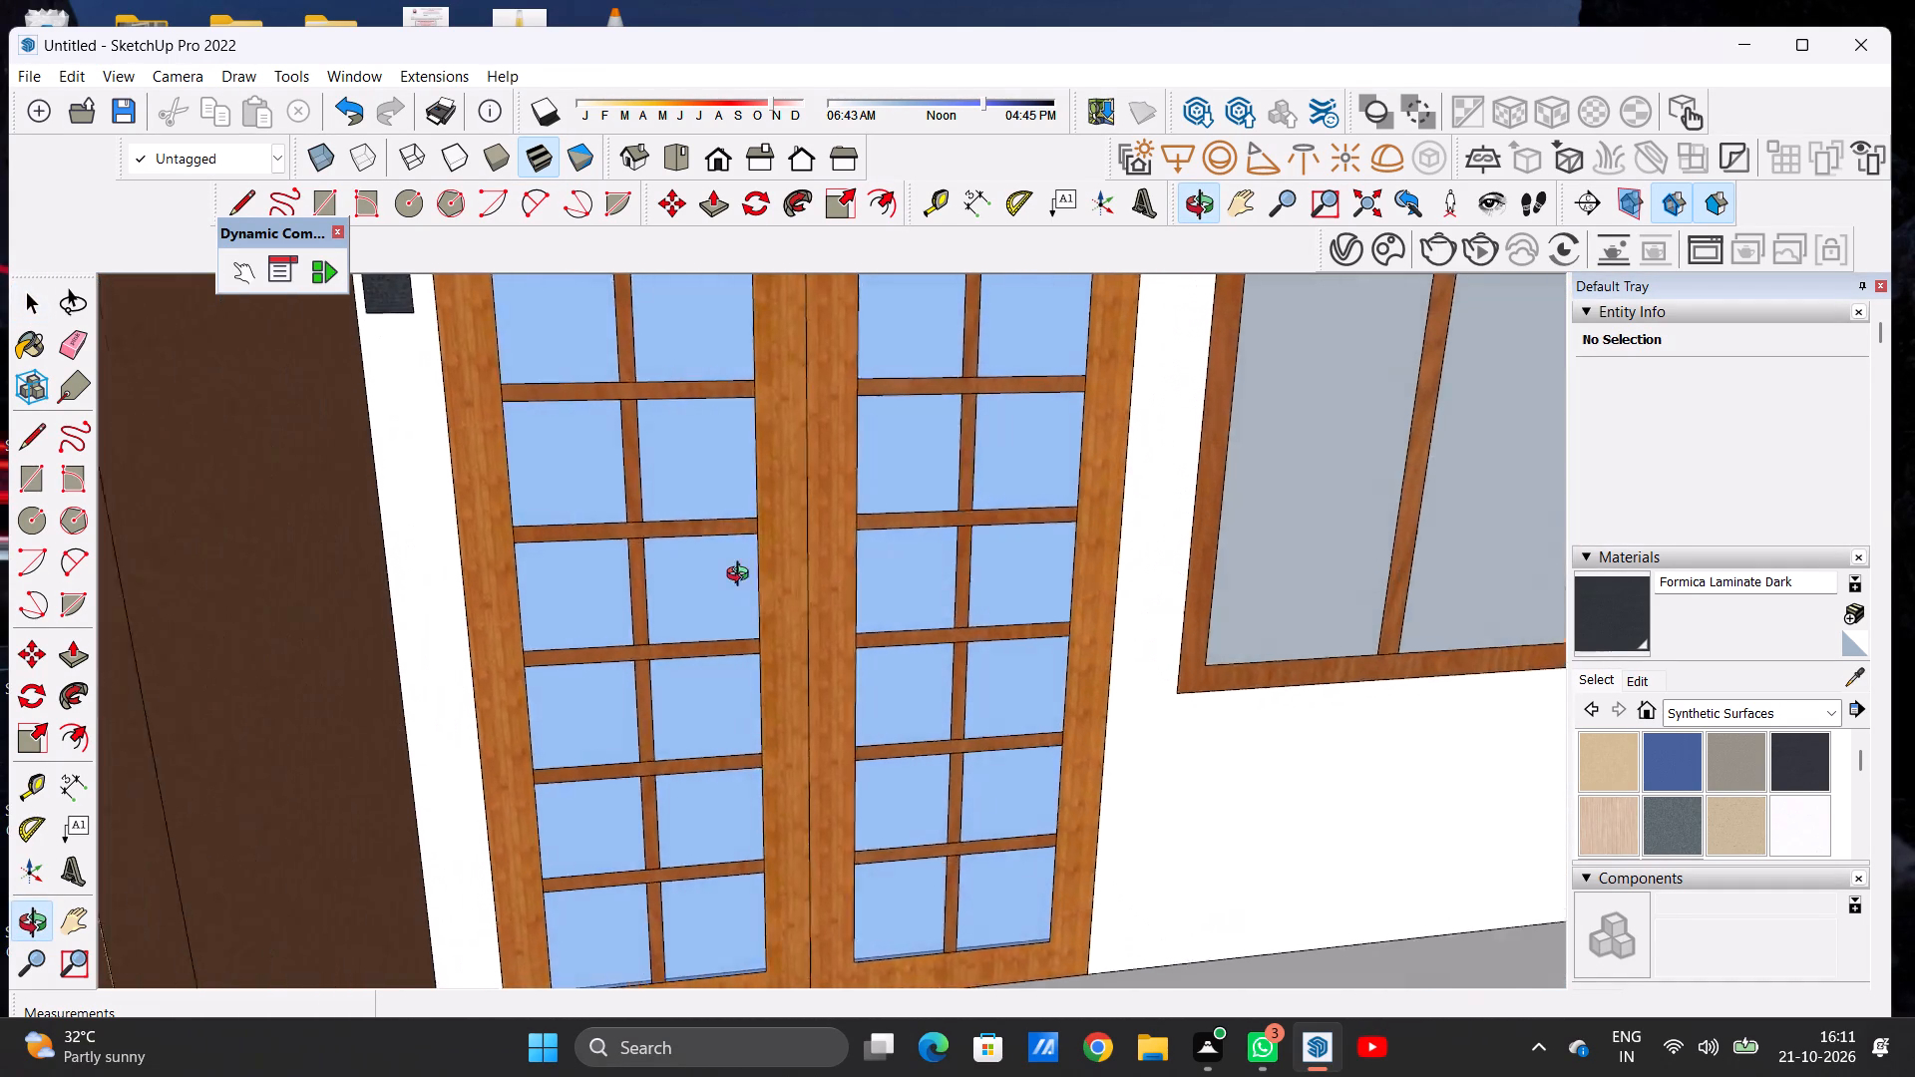
middle_click_drag(742, 576, 681, 576)
scroll(700, 594, "down", 20)
scroll(700, 594, "down", 1)
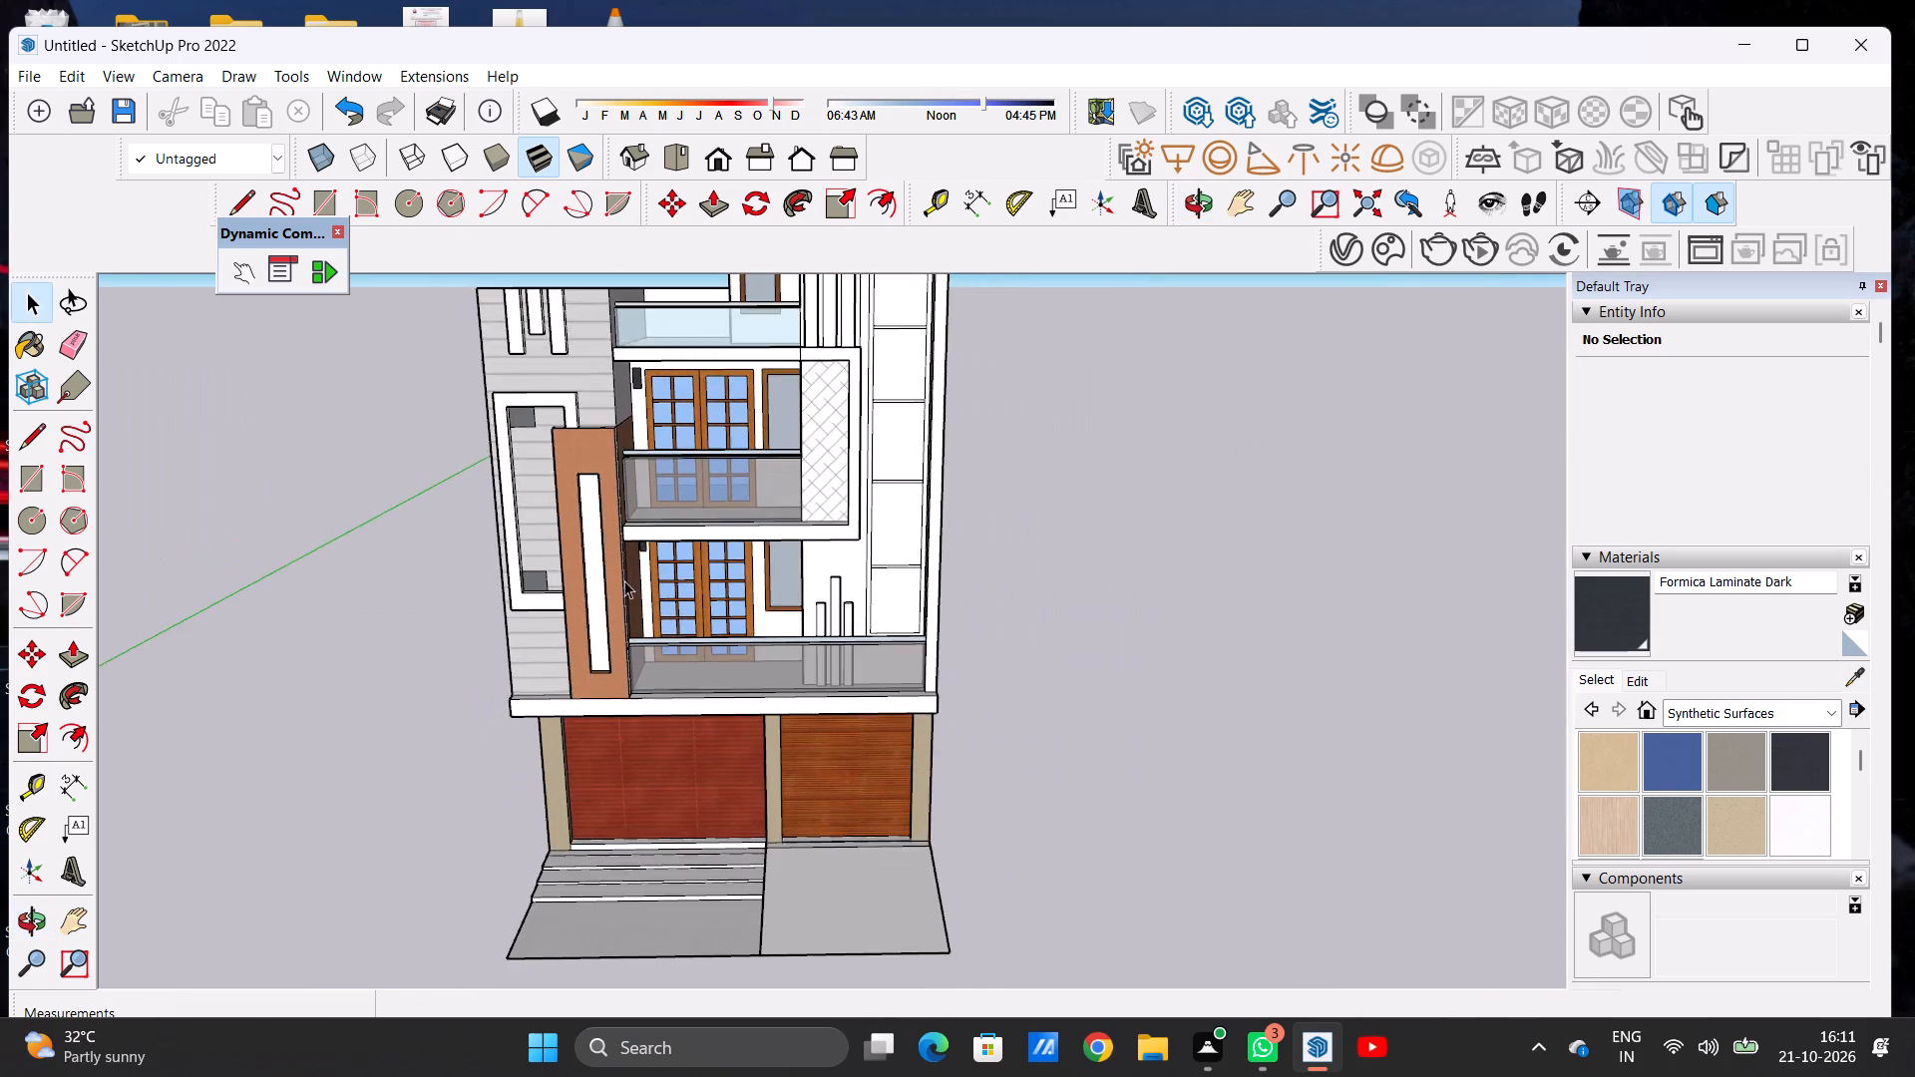
scroll(624, 580, "down", 5)
scroll(730, 458, "up", 14)
scroll(842, 498, "up", 5)
middle_click_drag(849, 524, 802, 435)
middle_click_drag(796, 430, 805, 476)
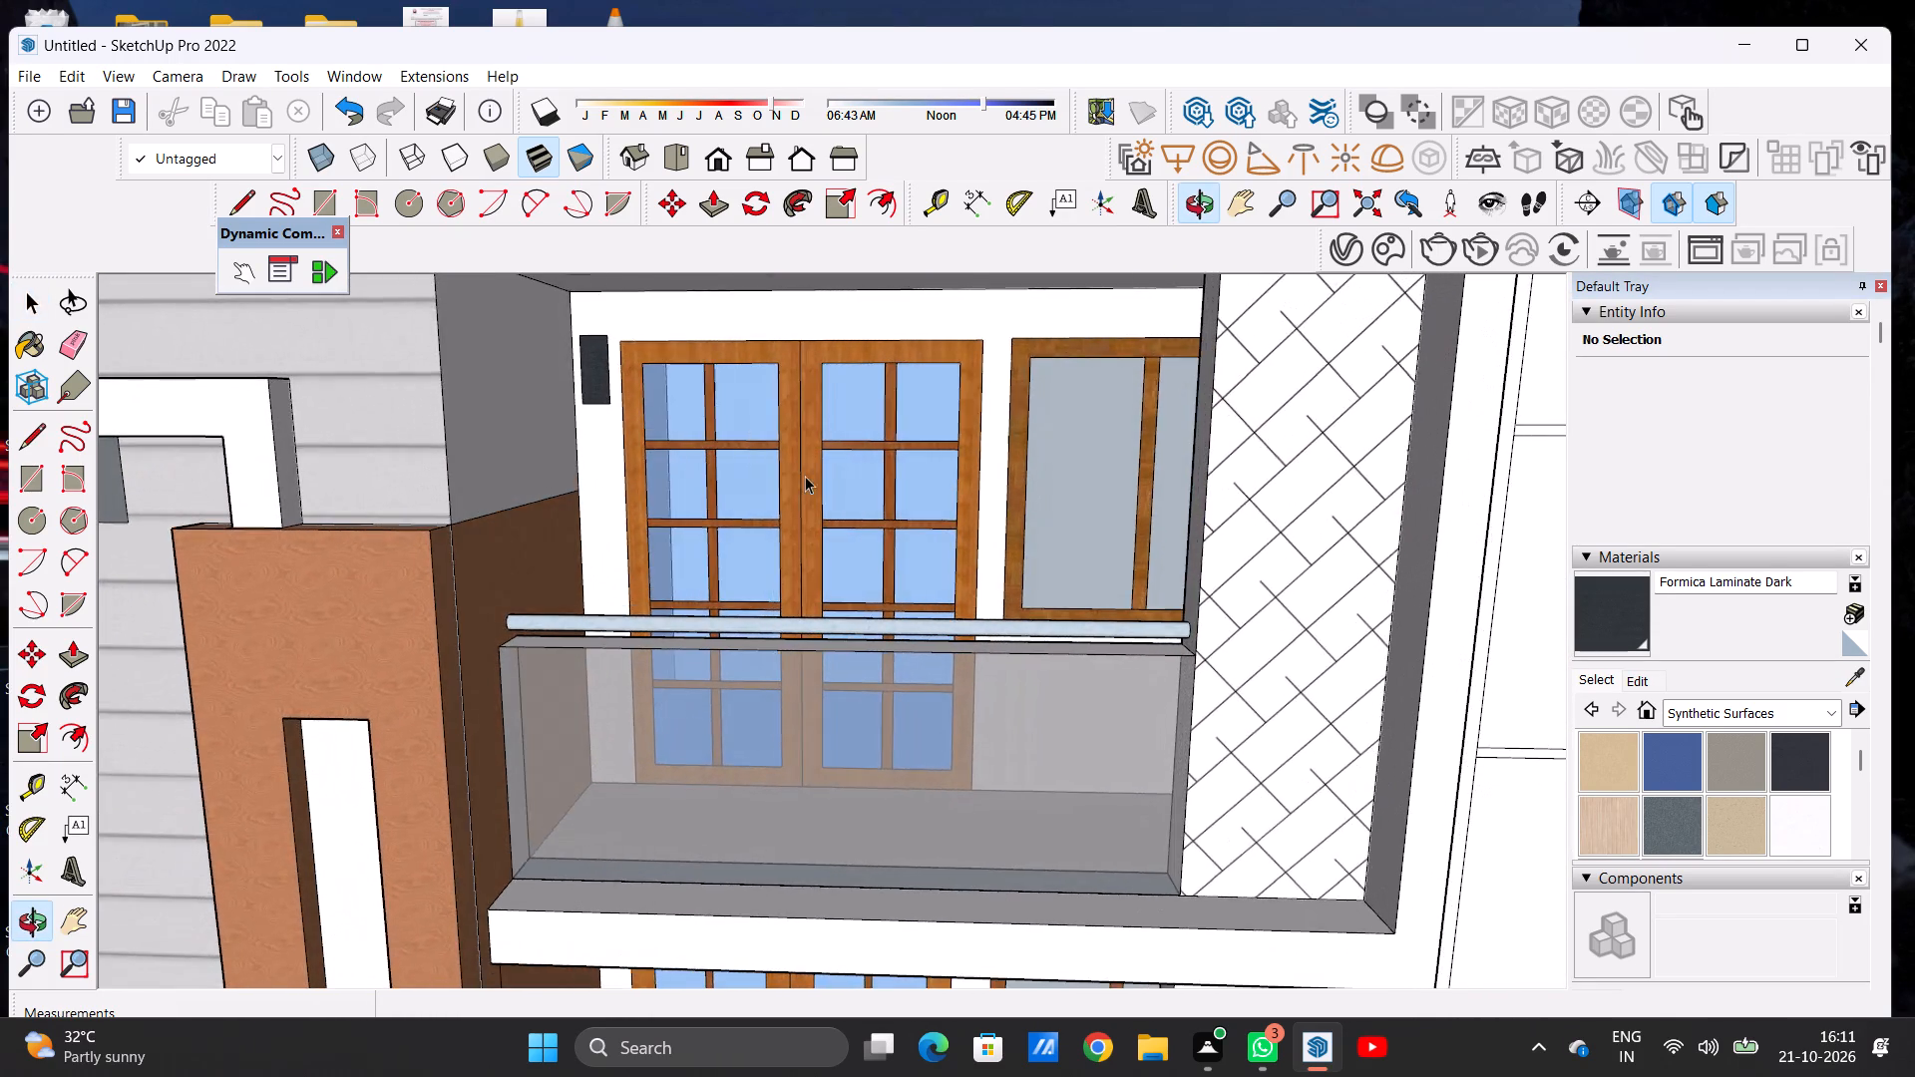
scroll(775, 509, "down", 12)
scroll(684, 521, "down", 5)
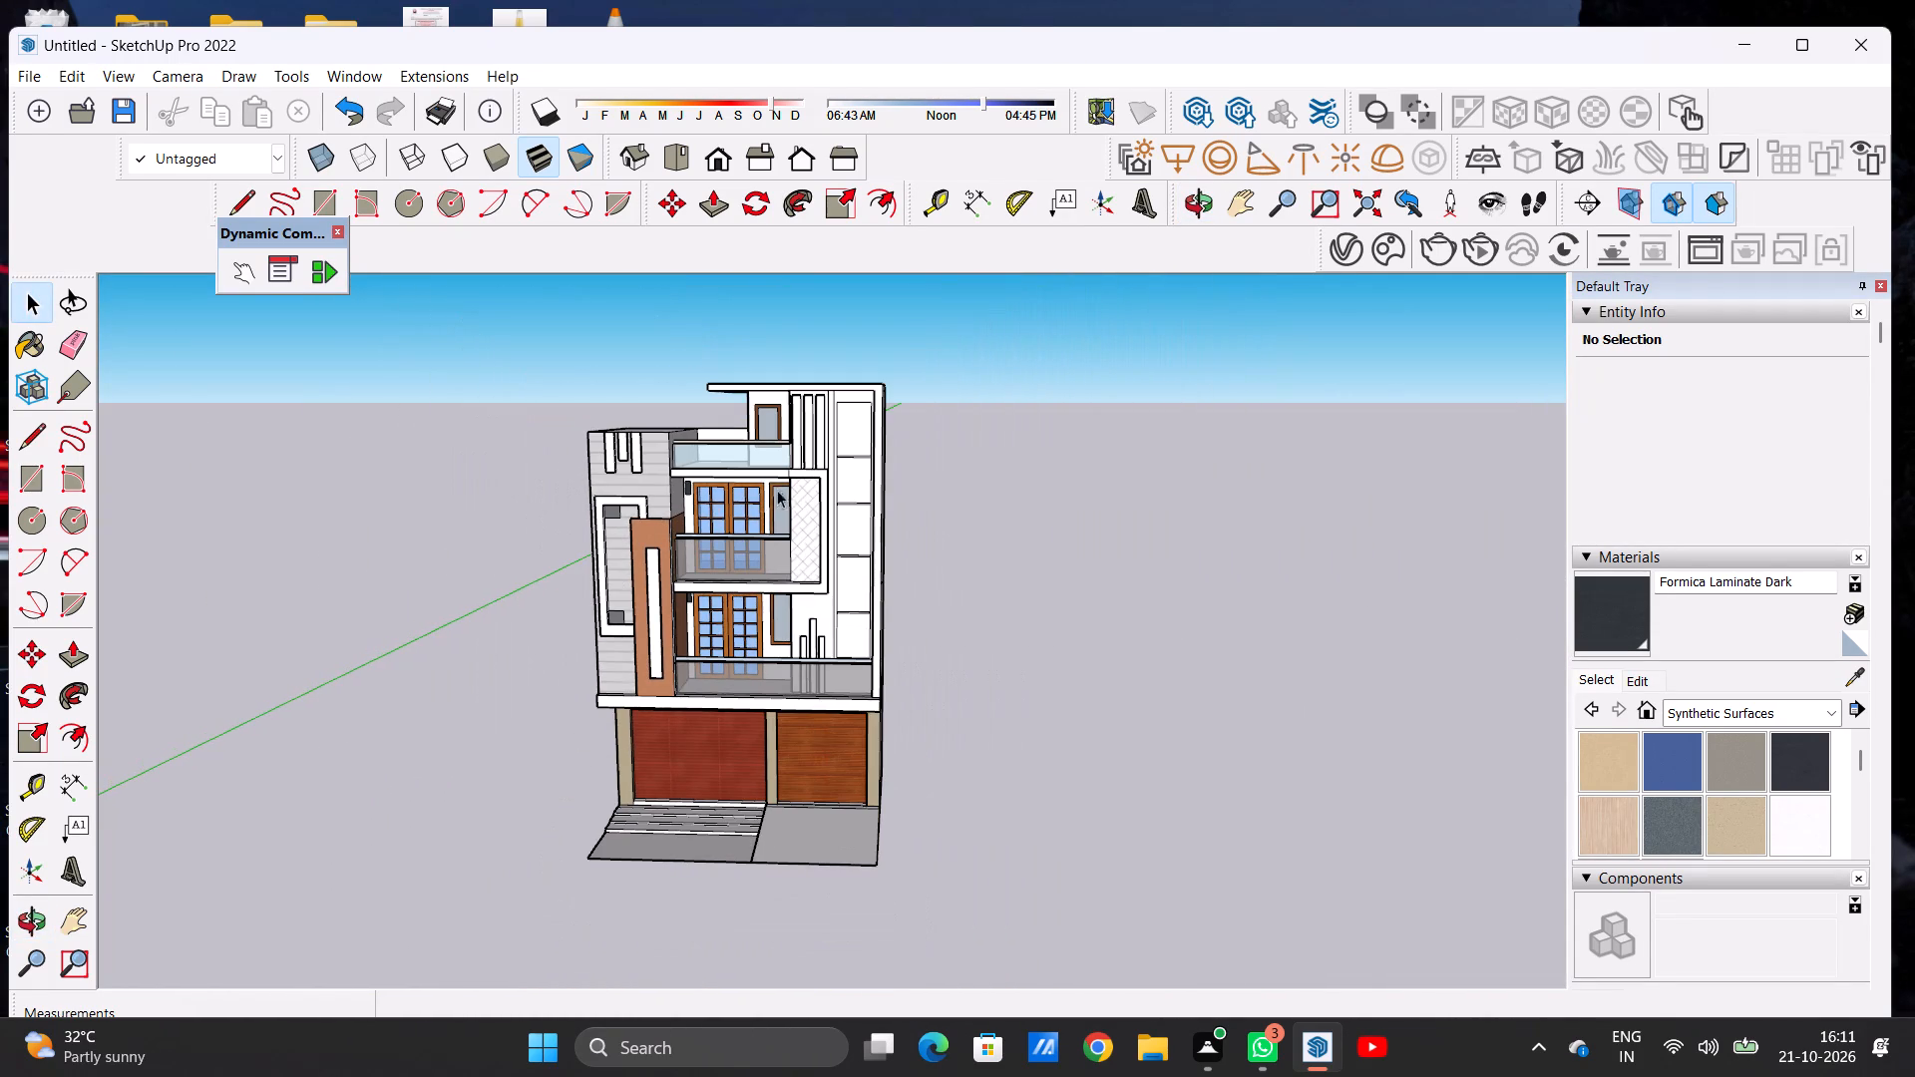
Examine the facade around both balconies from the front and the sides, including the lower balcony's ceiling light circles.
scroll(739, 546, "up", 7)
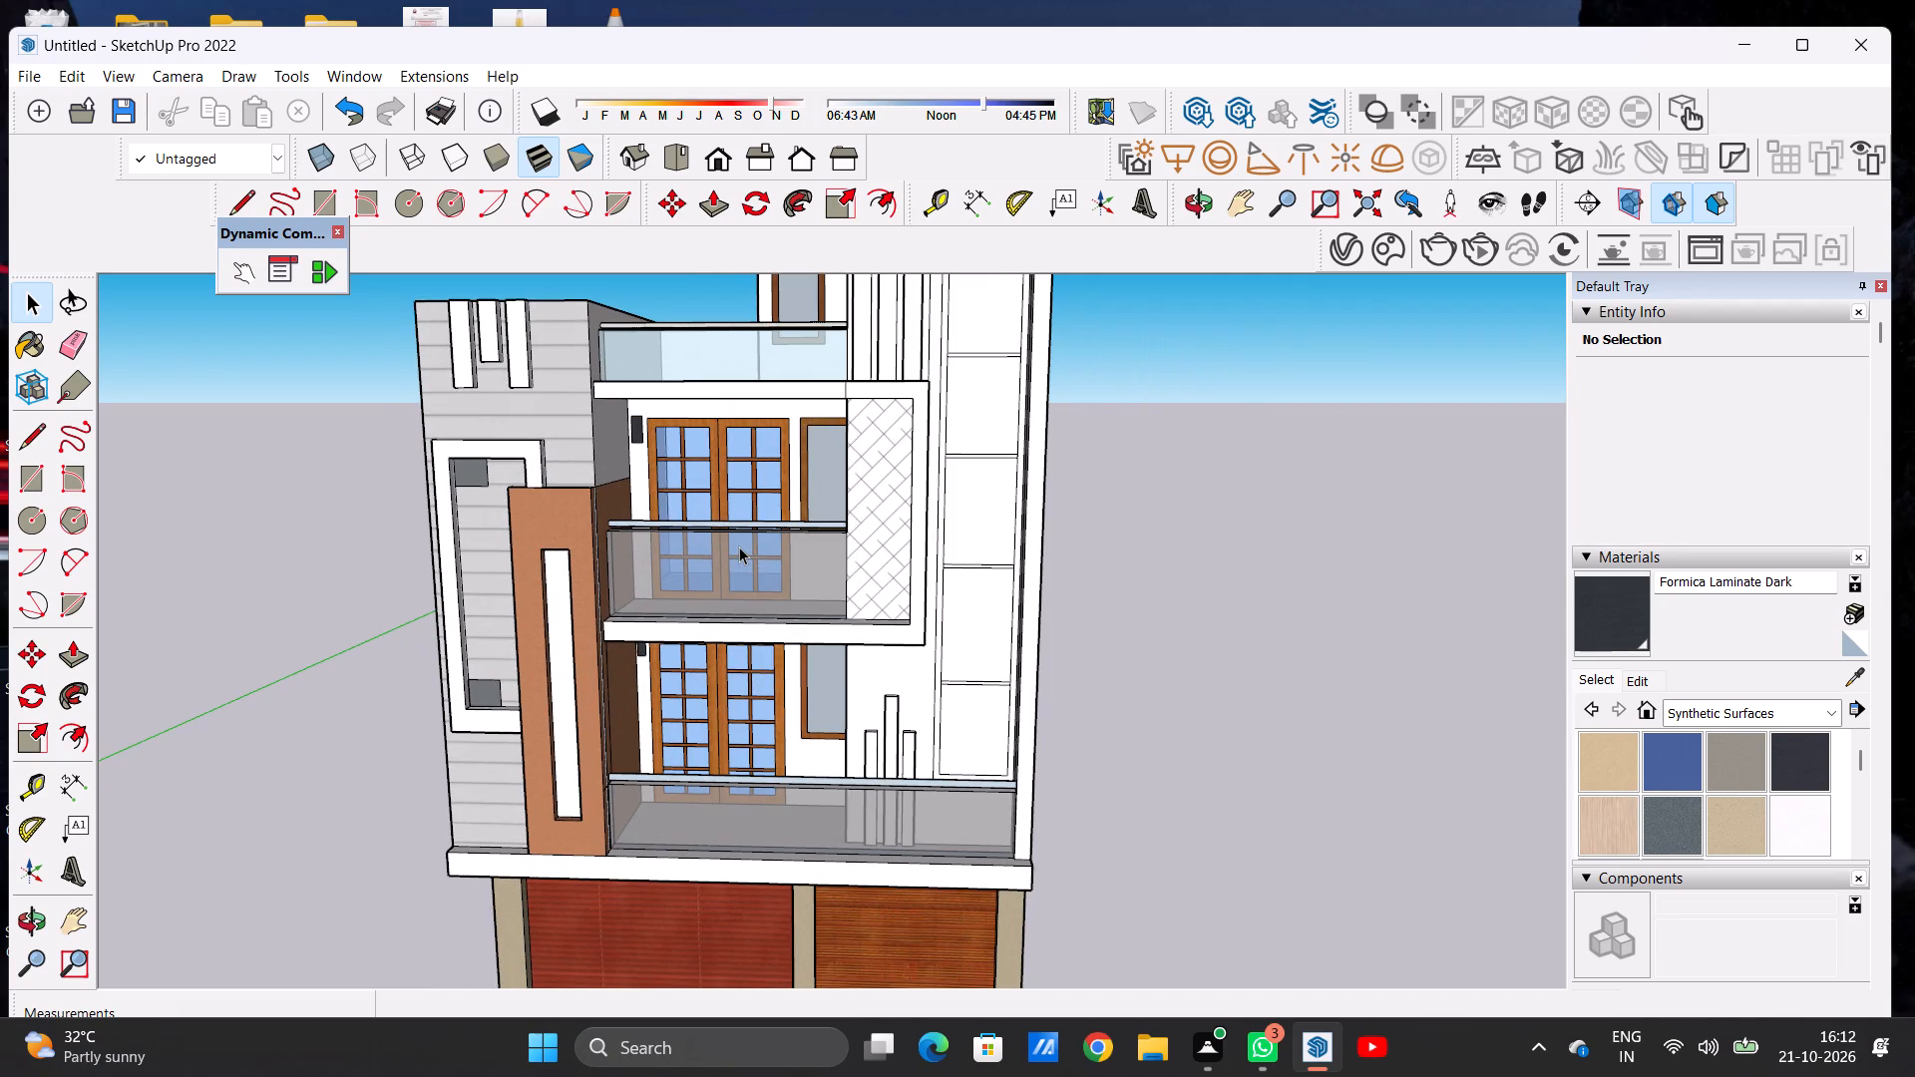
scroll(739, 546, "down", 5)
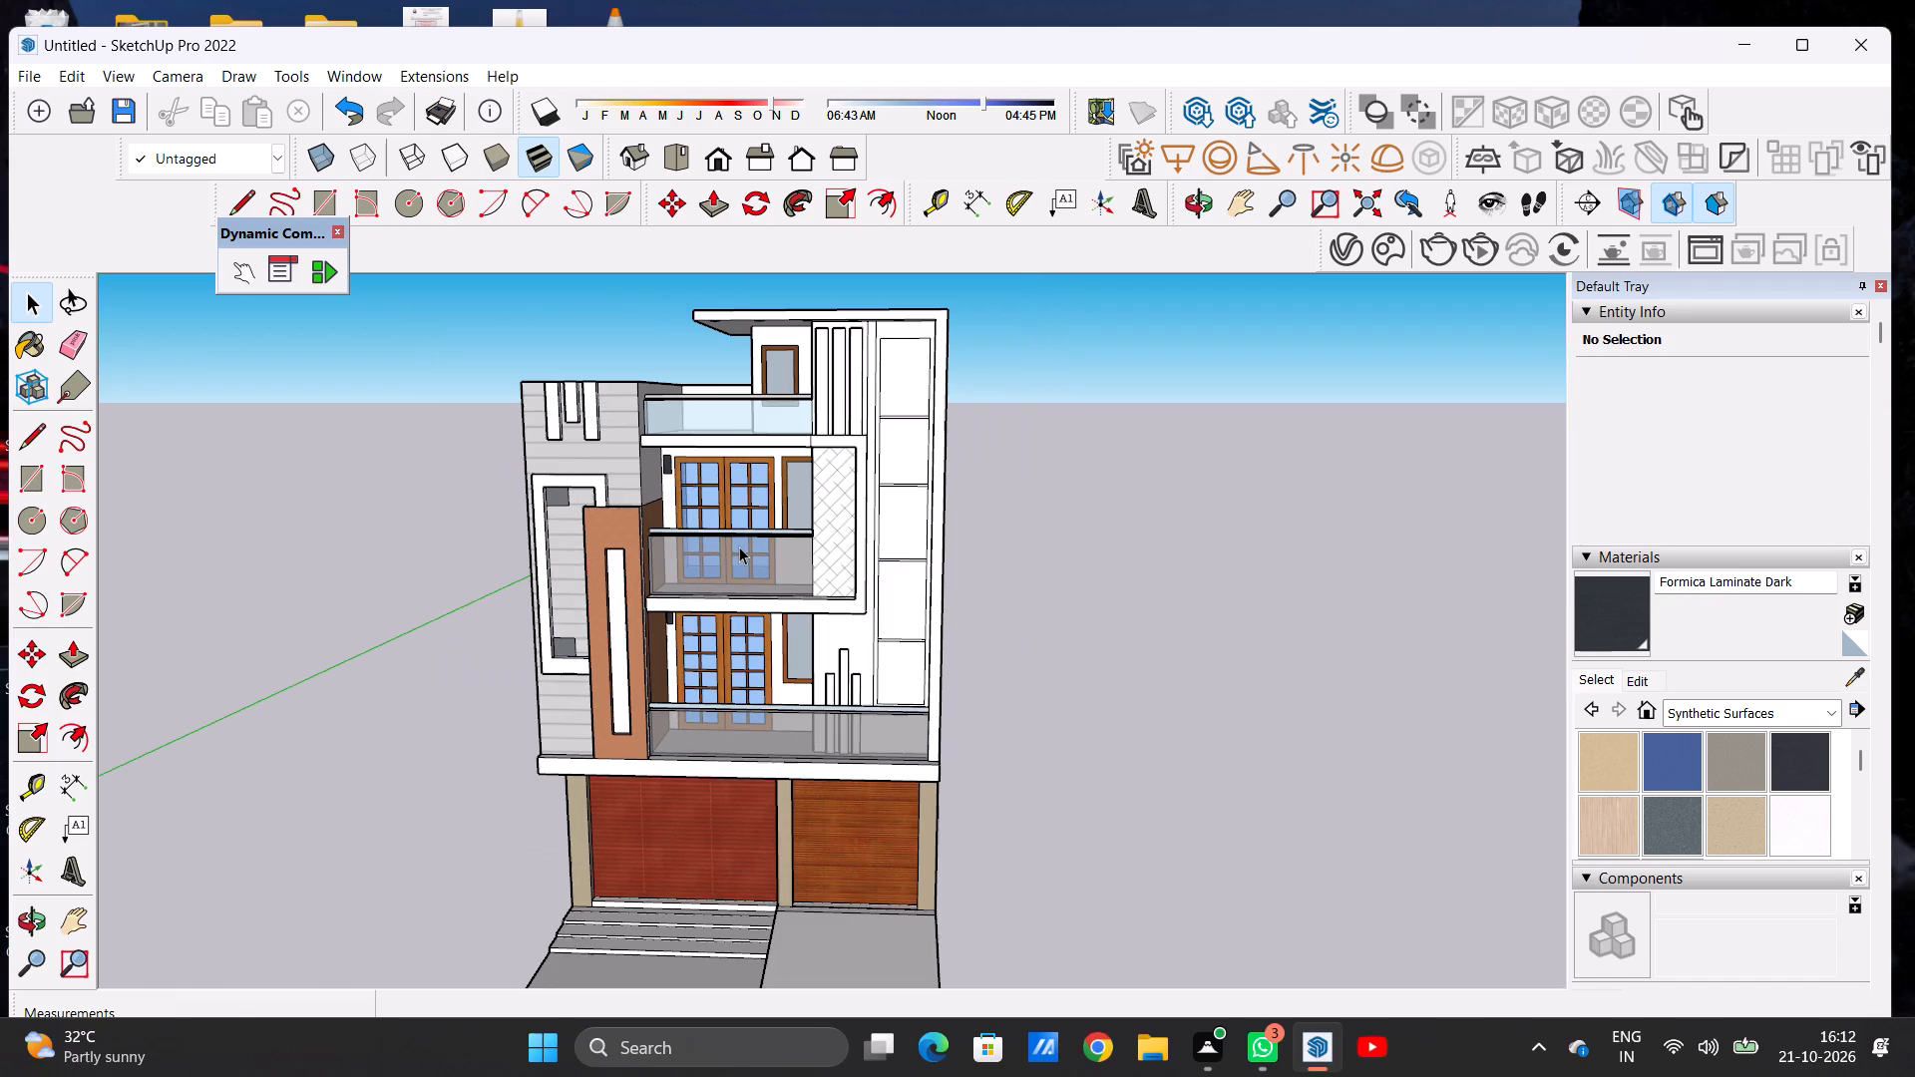
scroll(738, 519, "up", 8)
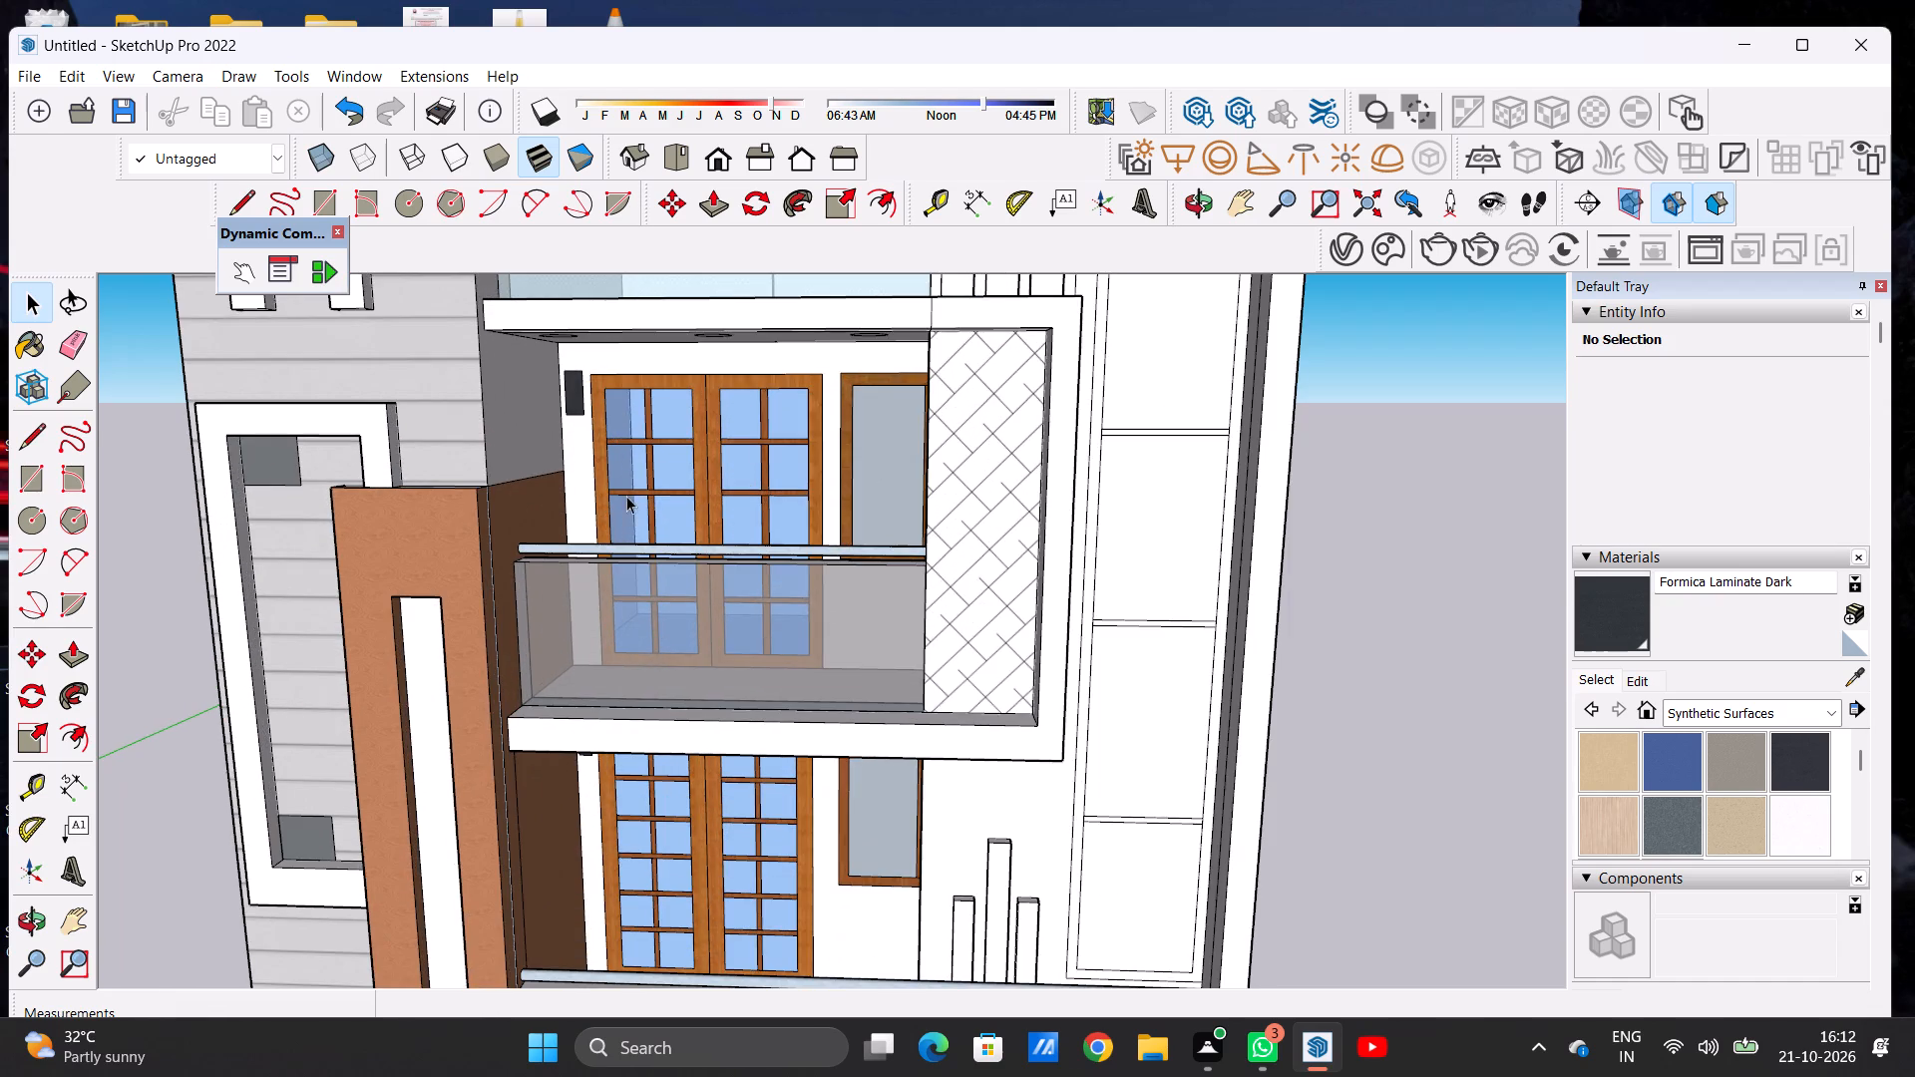
middle_click_drag(606, 494, 825, 519)
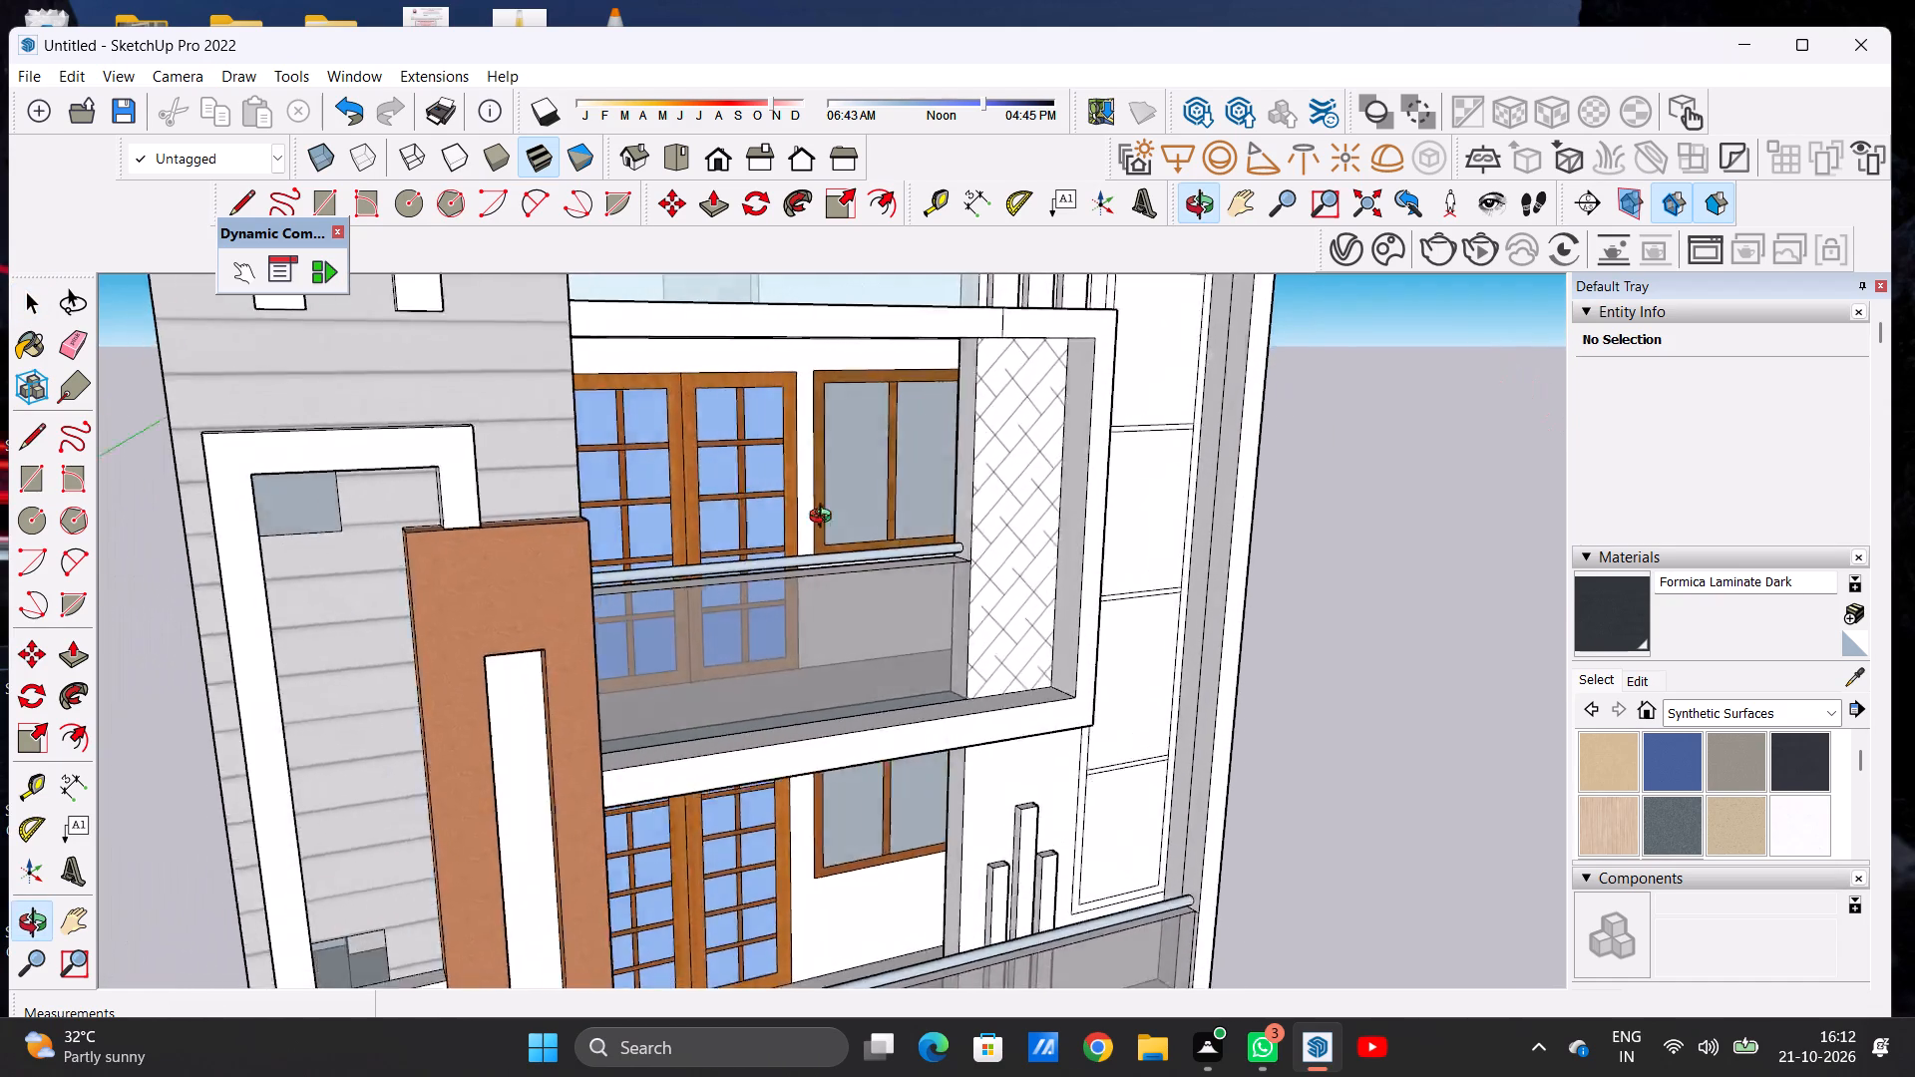
middle_click_drag(825, 519, 620, 538)
scroll(749, 538, "down", 13)
scroll(764, 517, "up", 1)
scroll(764, 517, "down", 5)
scroll(769, 634, "up", 2)
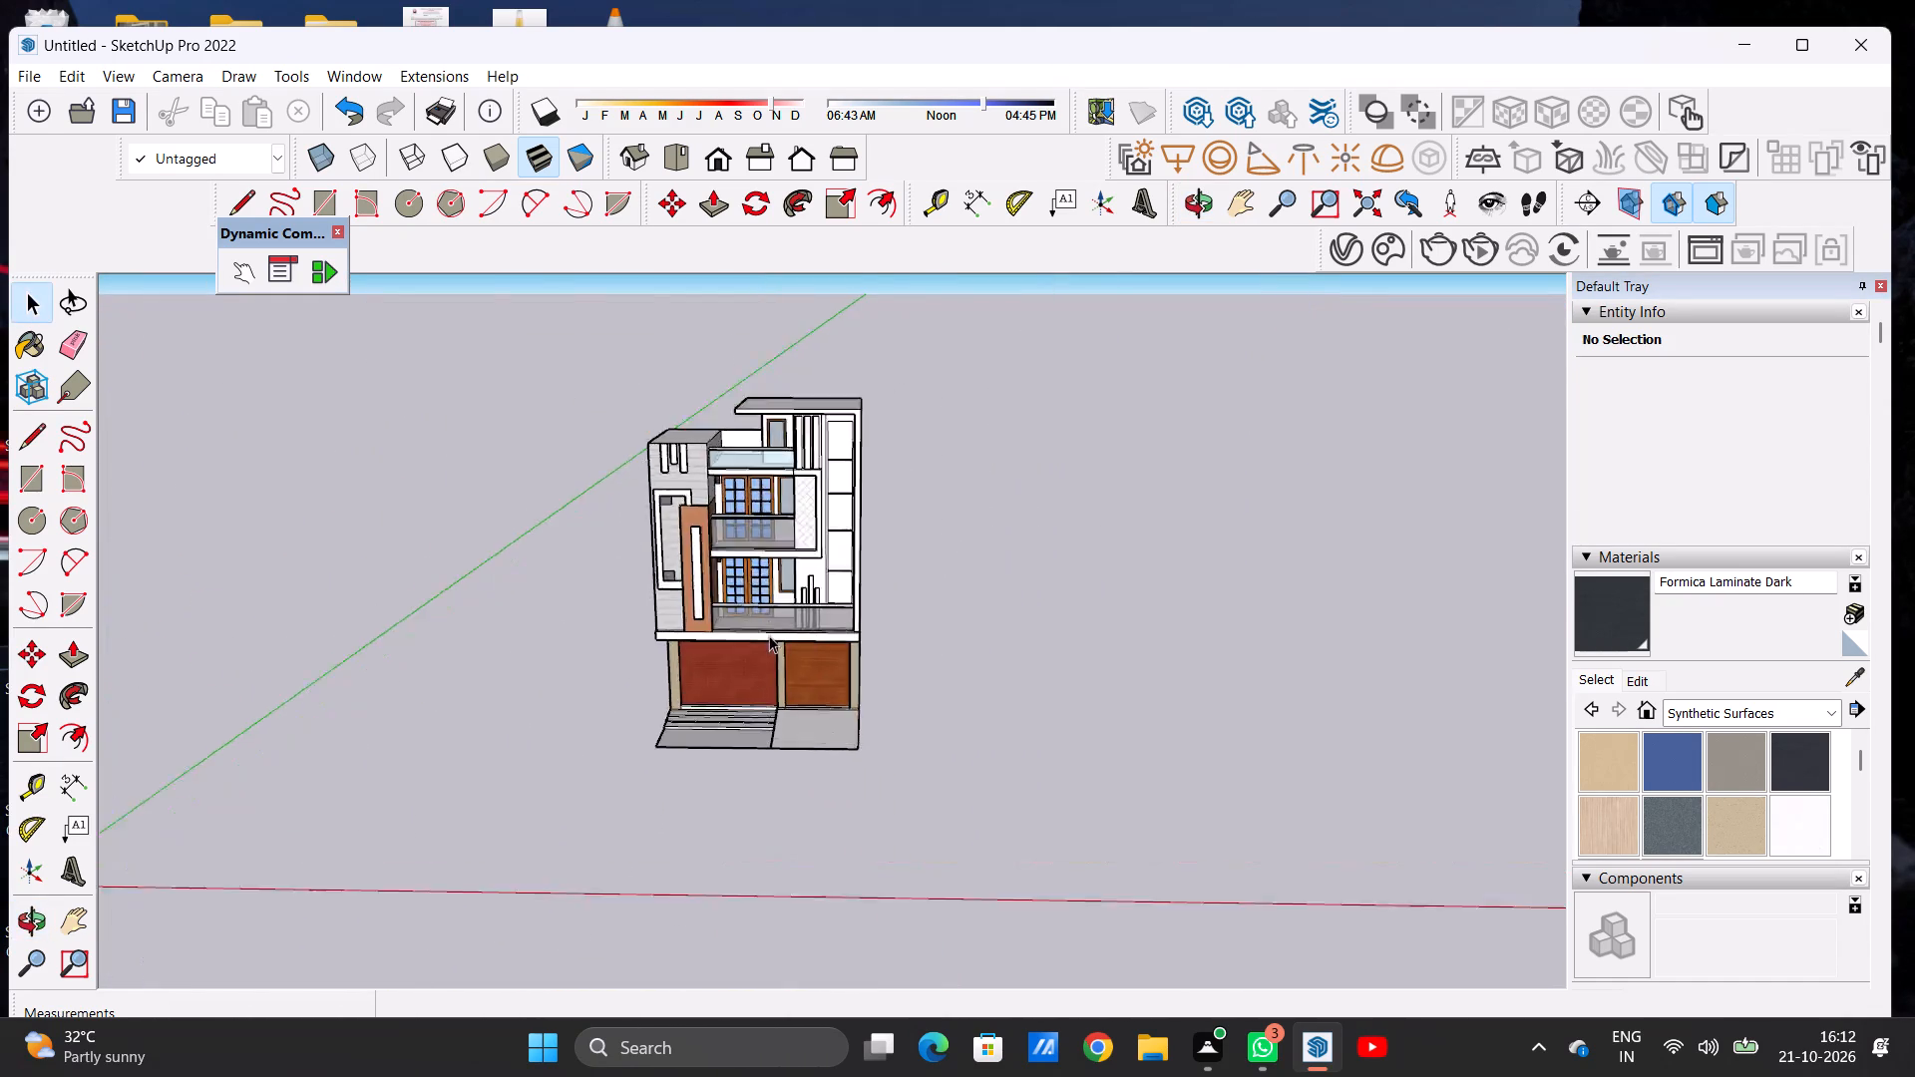
scroll(769, 635, "up", 5)
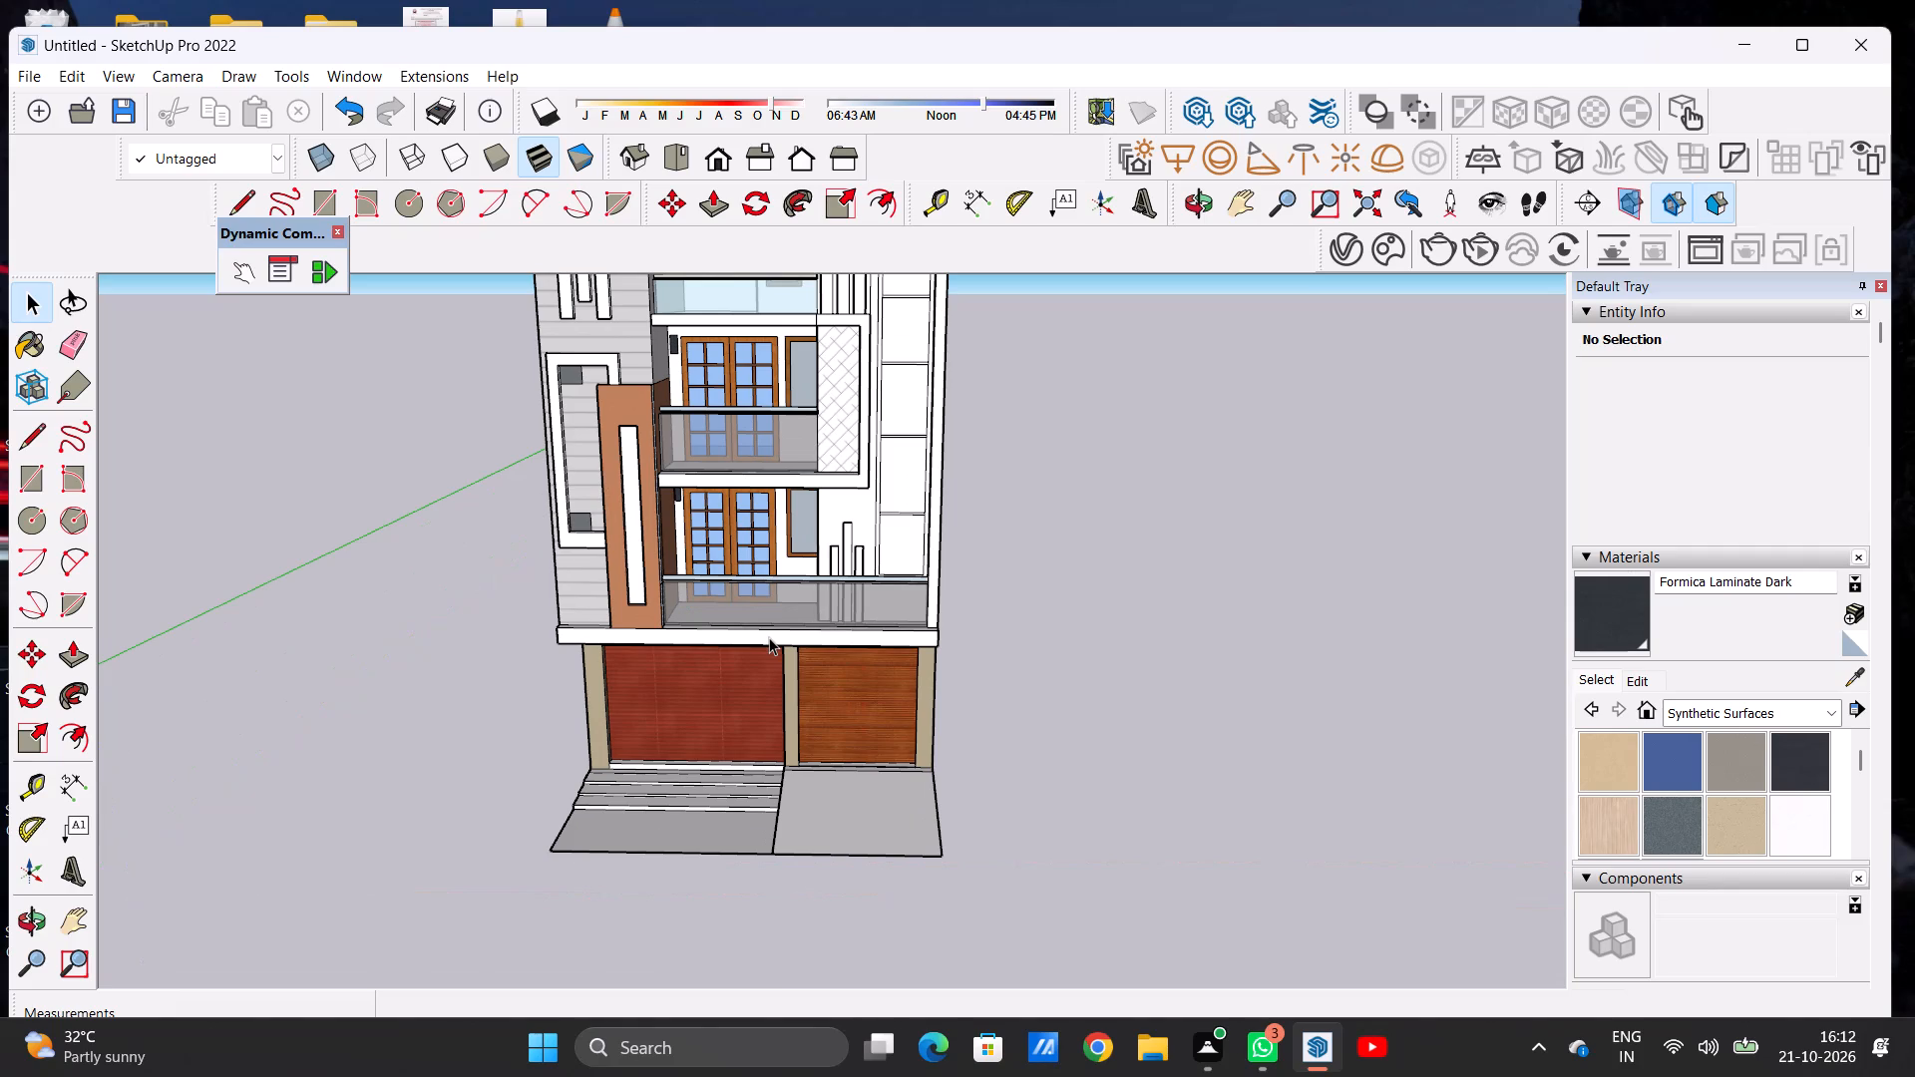
scroll(775, 693, "down", 6)
middle_click_drag(736, 676, 465, 624)
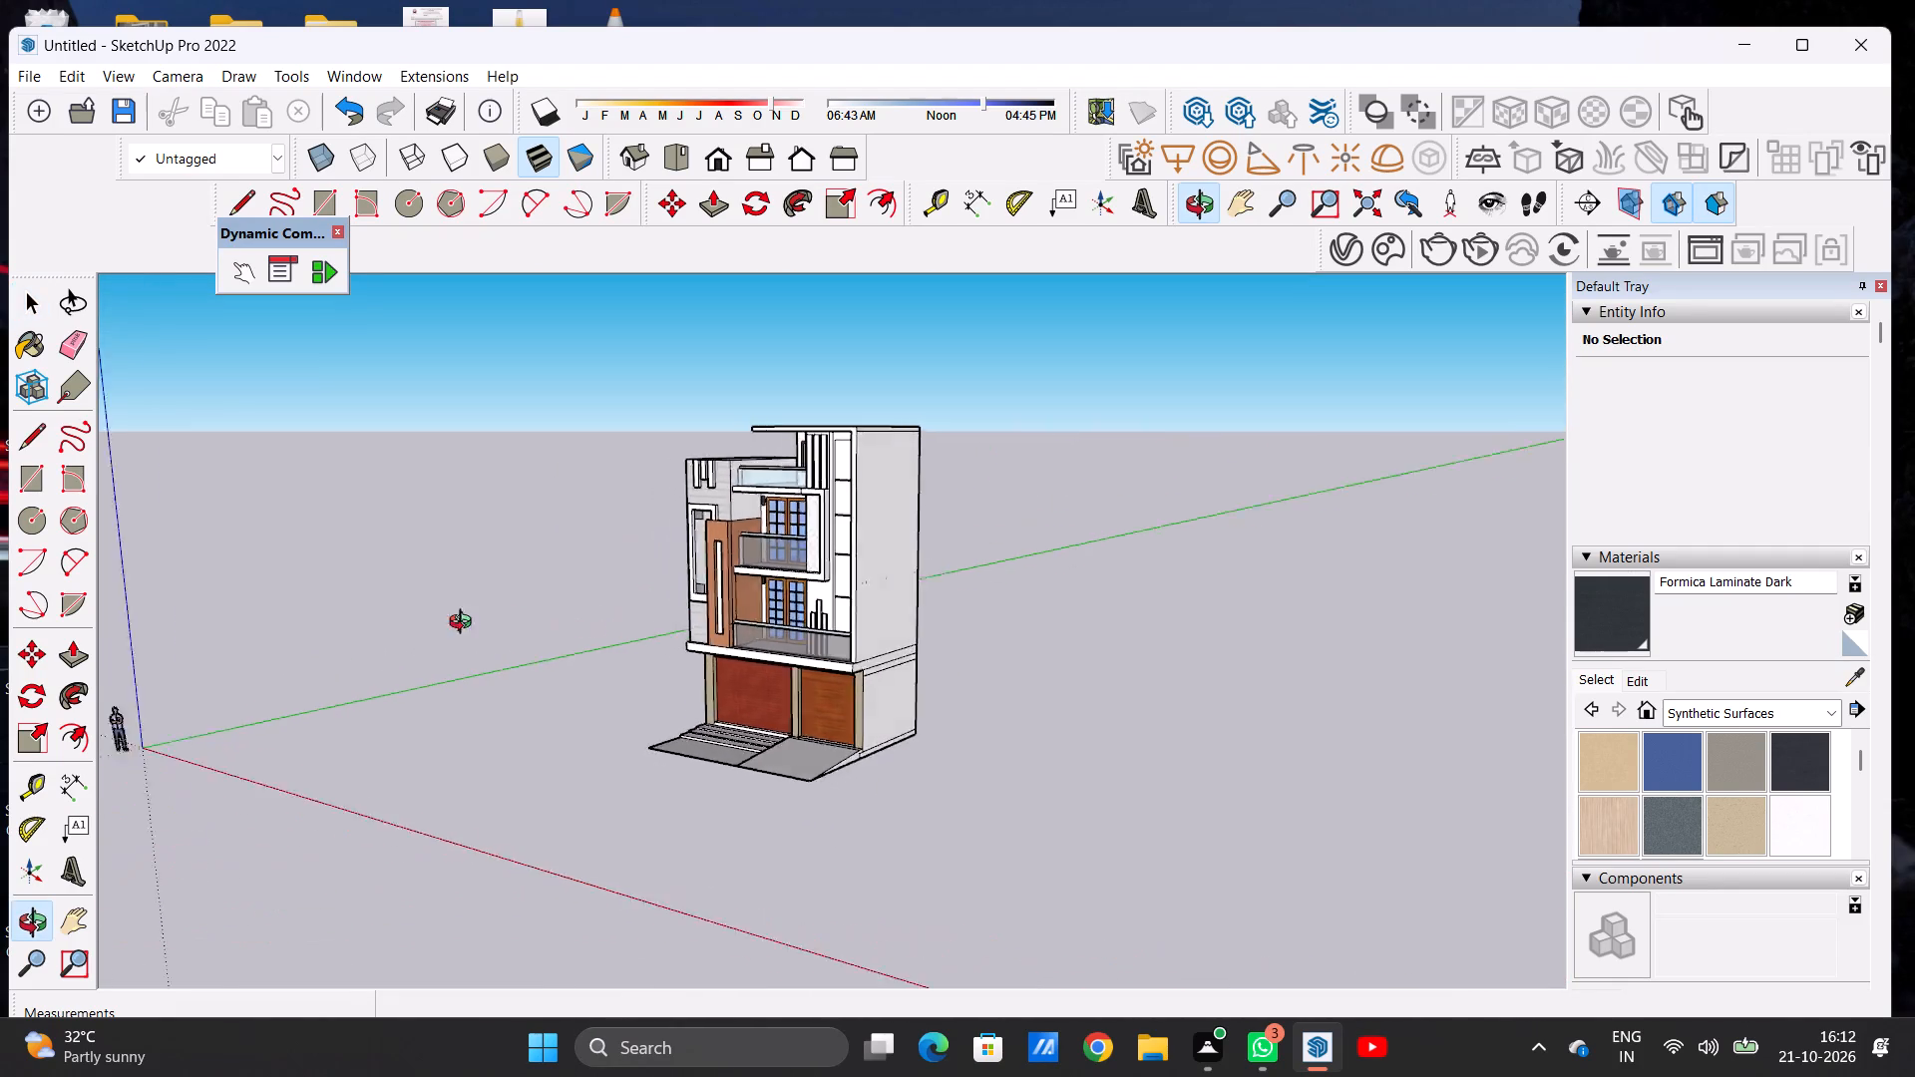
middle_click_drag(465, 624, 761, 635)
scroll(761, 635, "up", 17)
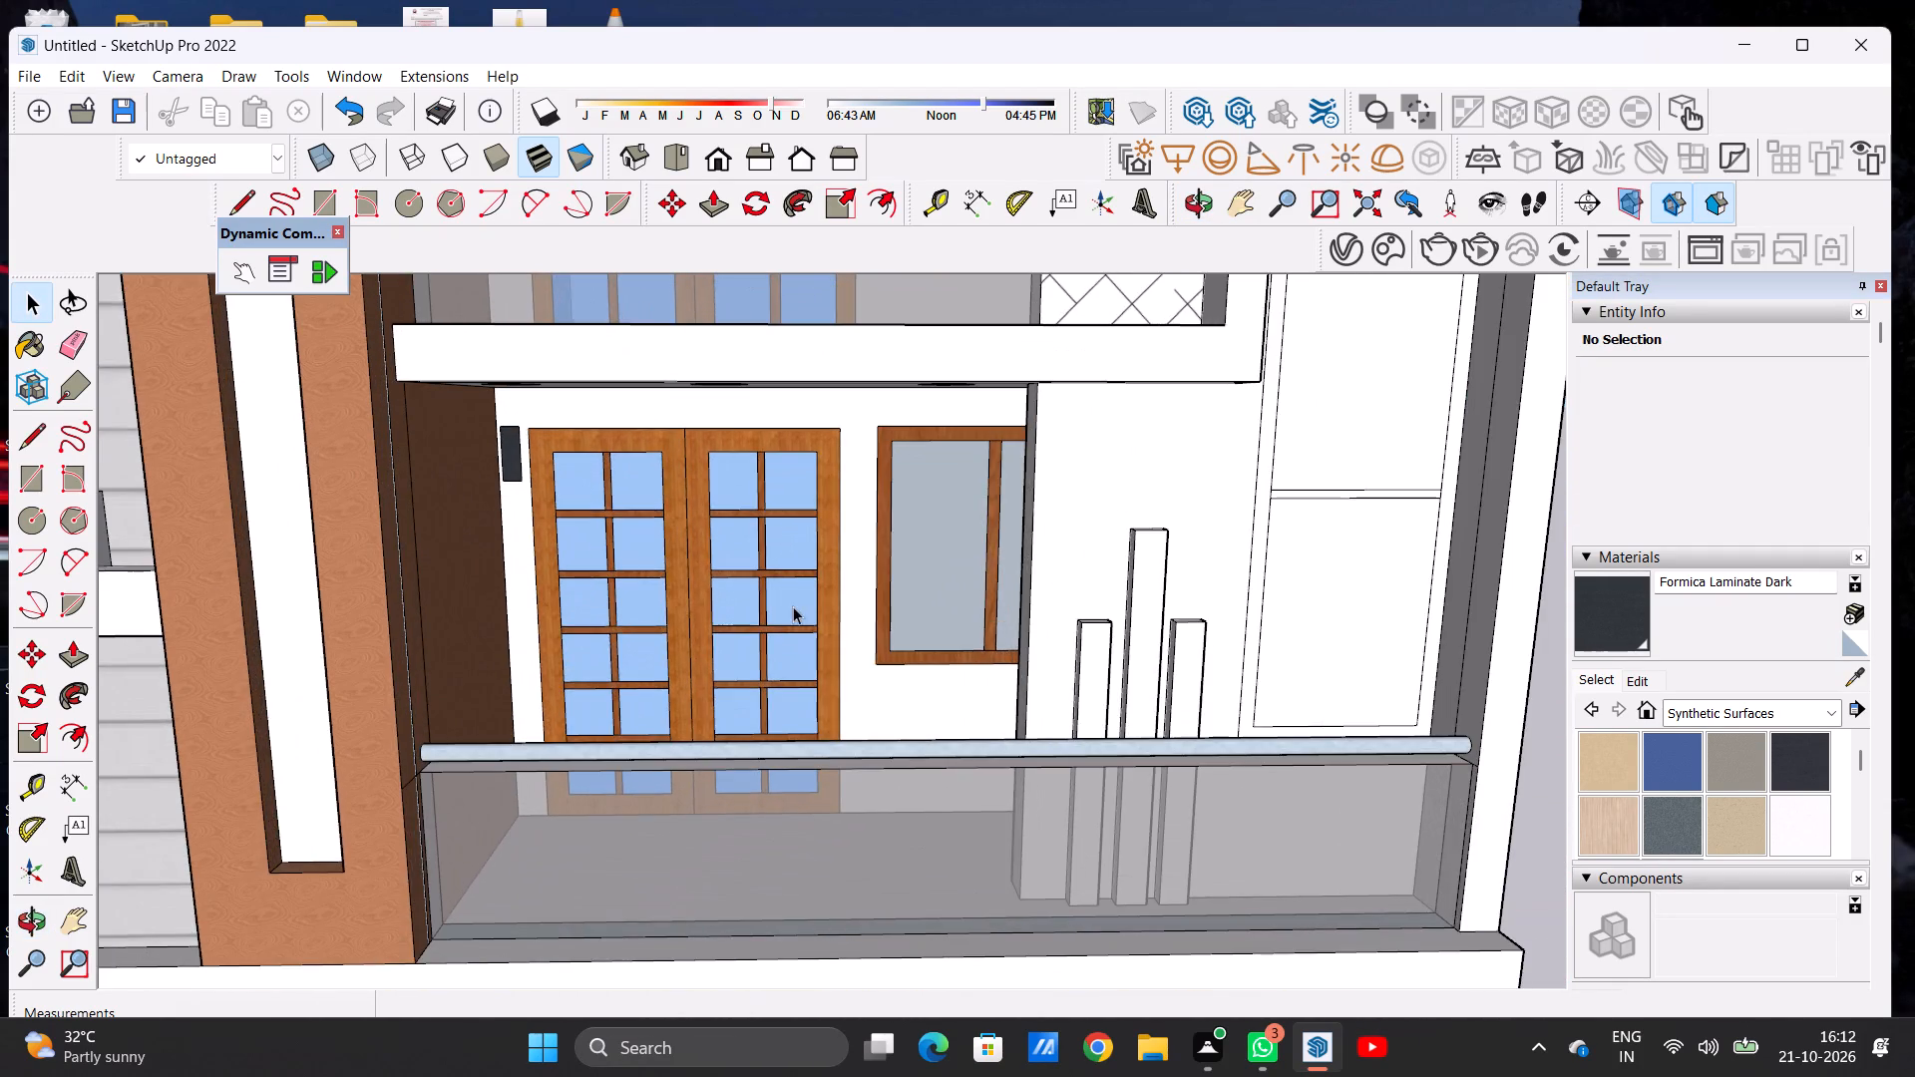
middle_click_drag(793, 606, 776, 574)
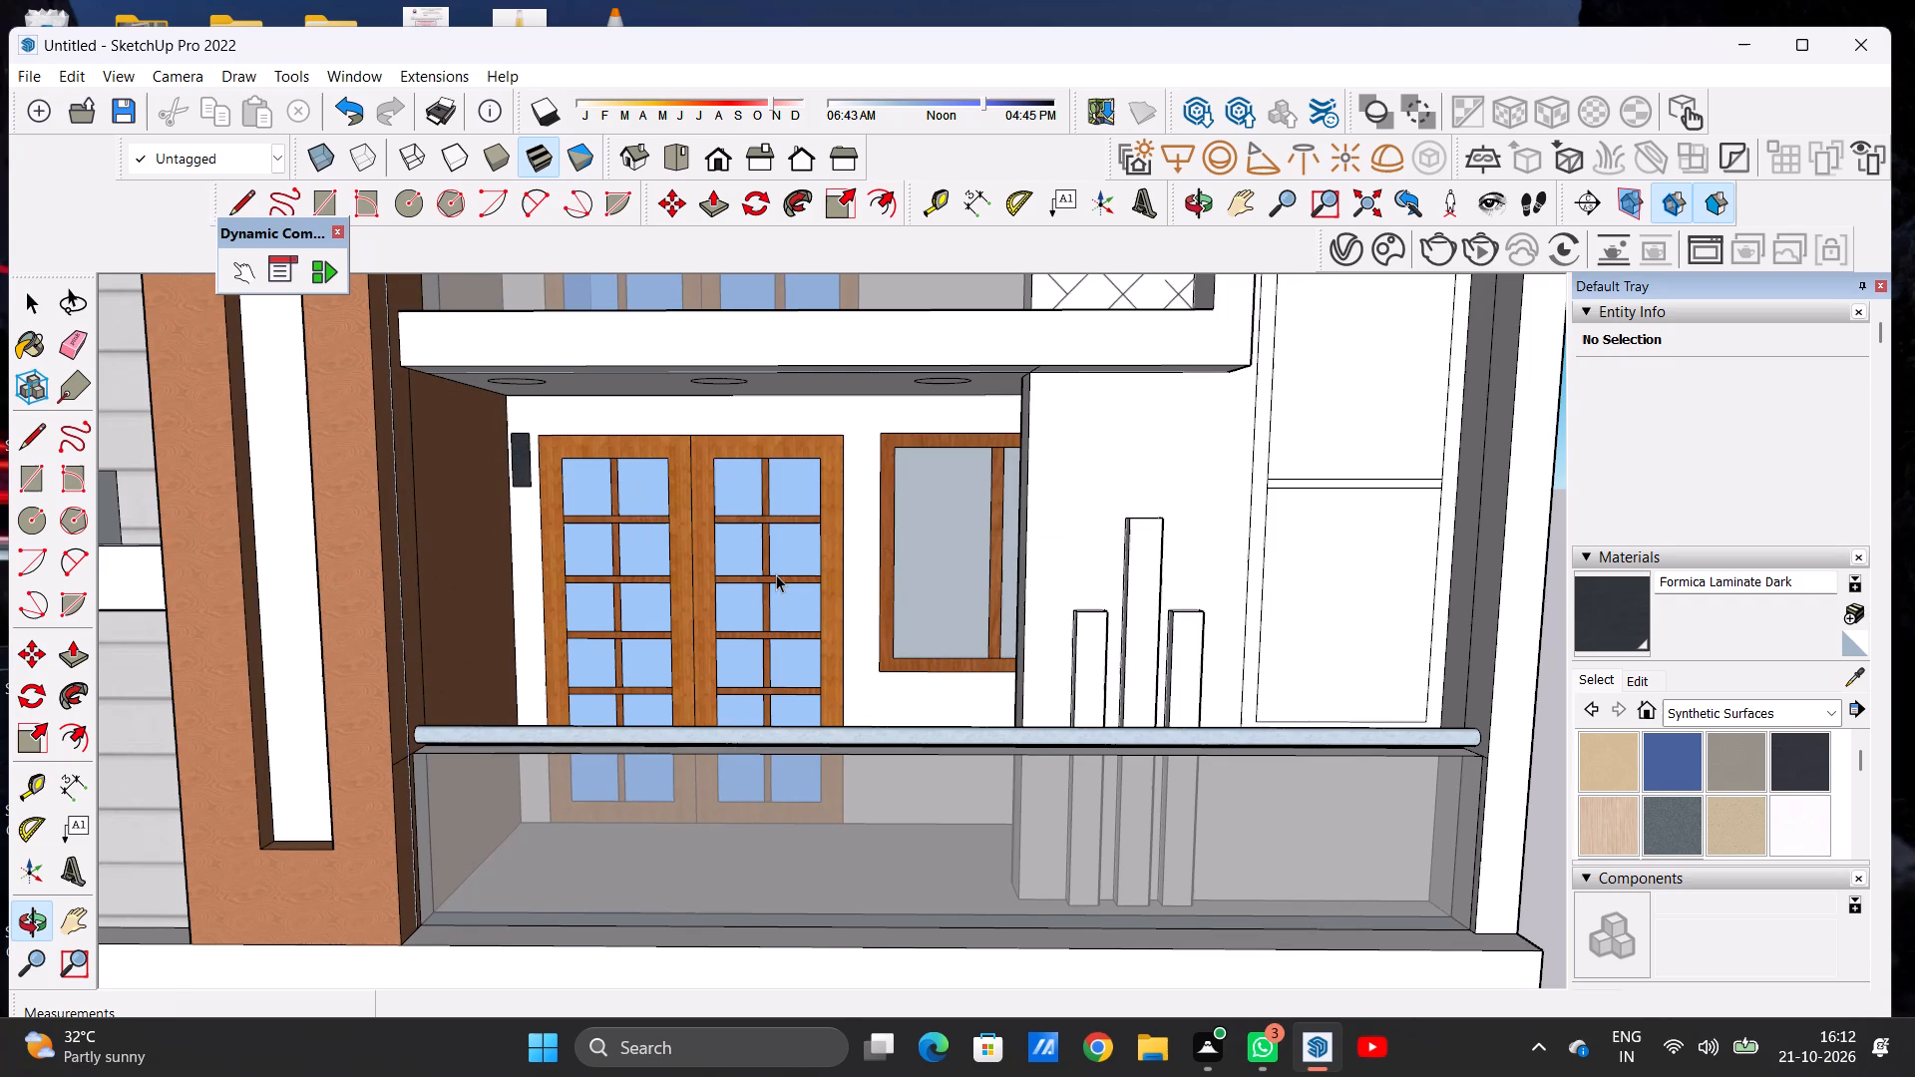
Examine the whole house from the front and from above, including the roof slabs and the top terrace.
scroll(776, 574, "down", 13)
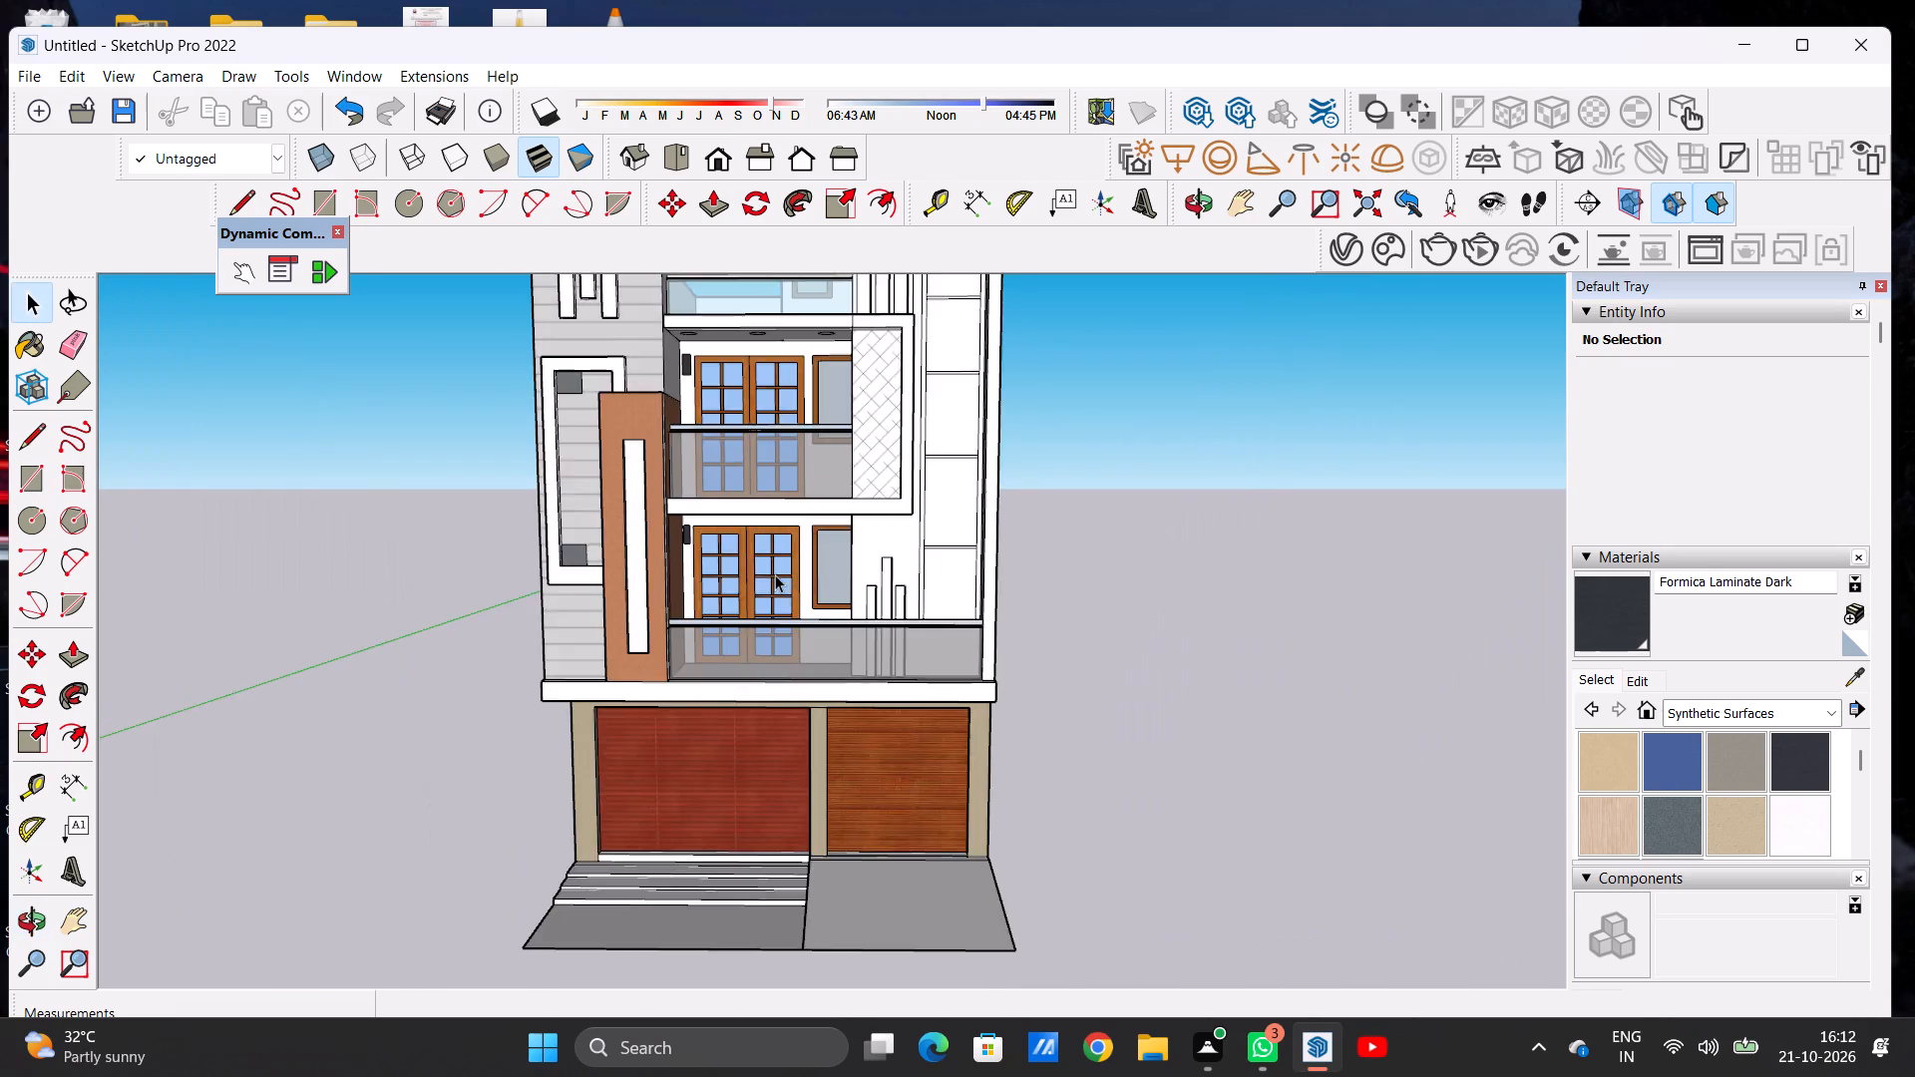
scroll(775, 574, "down", 9)
scroll(862, 494, "up", 7)
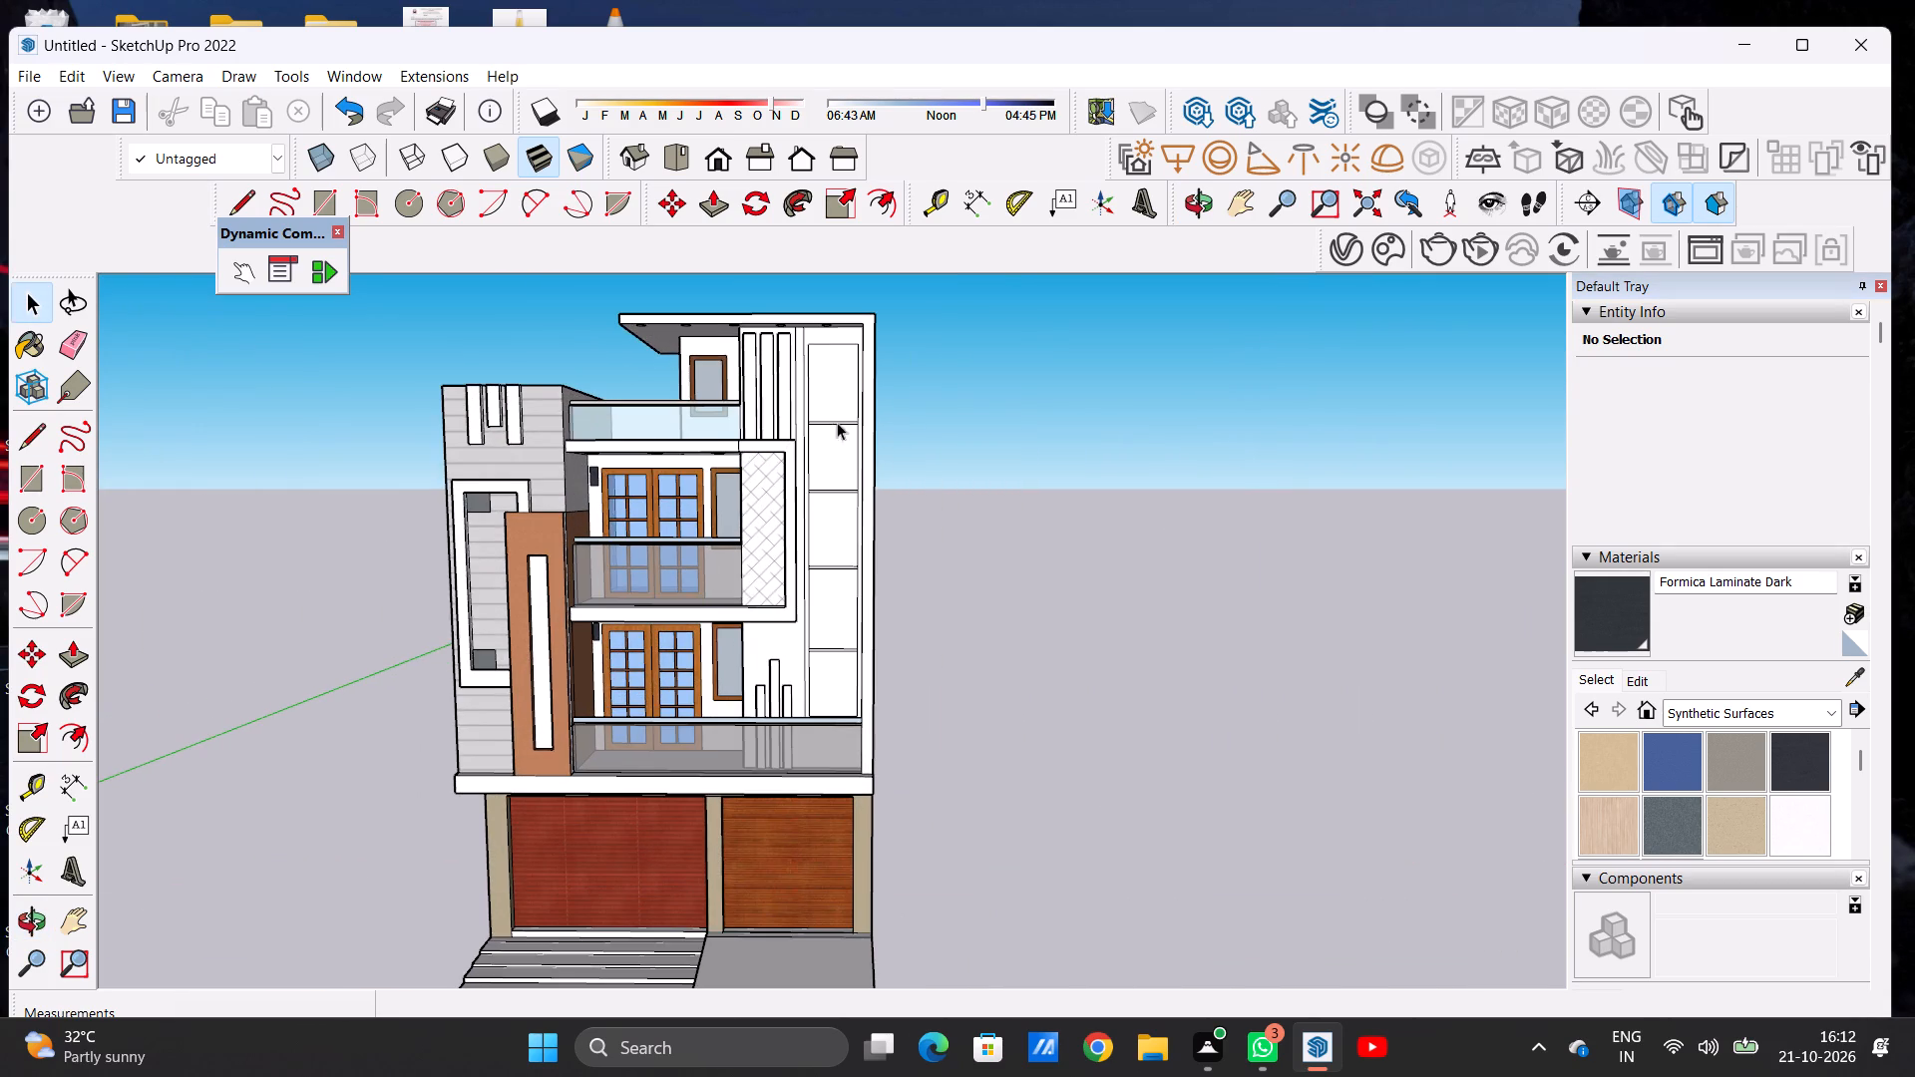
scroll(851, 378, "up", 4)
scroll(693, 499, "down", 8)
middle_click_drag(743, 564, 702, 564)
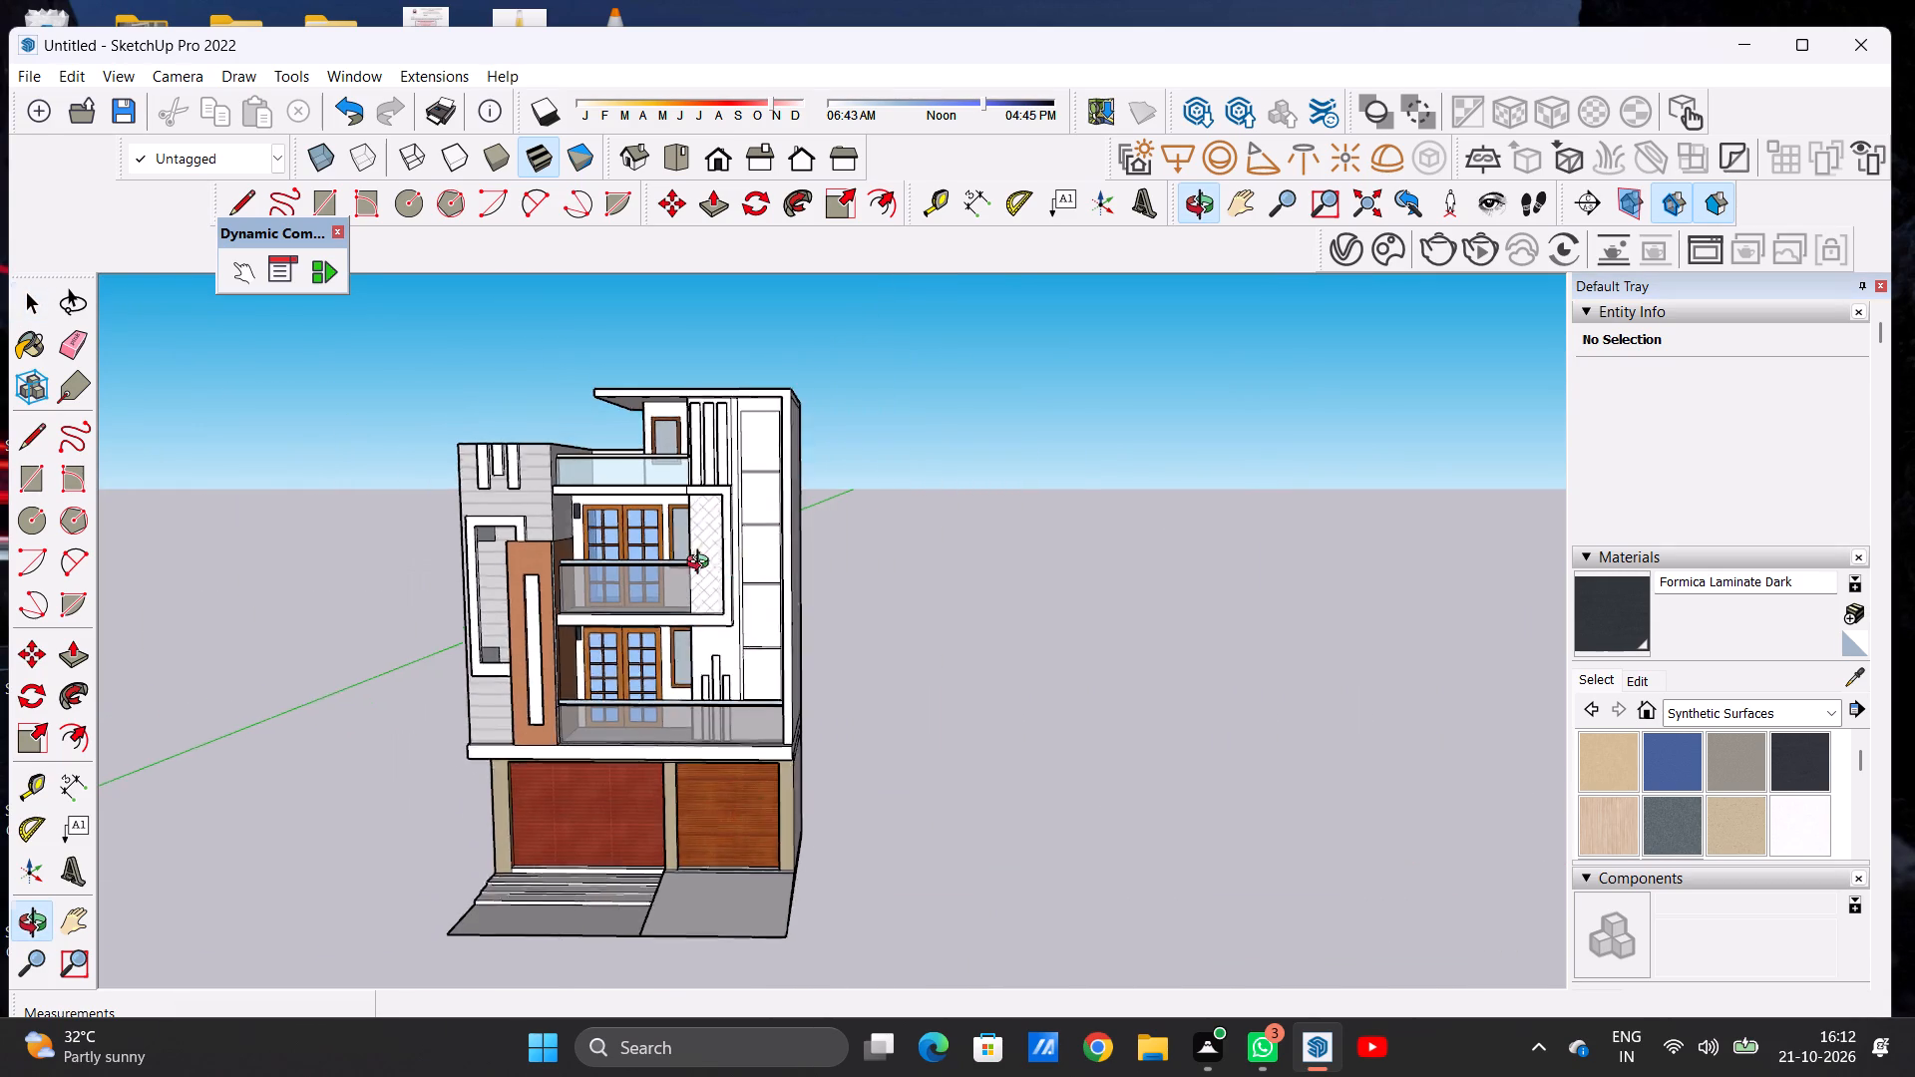
middle_click_drag(702, 564, 843, 595)
scroll(848, 598, "down", 3)
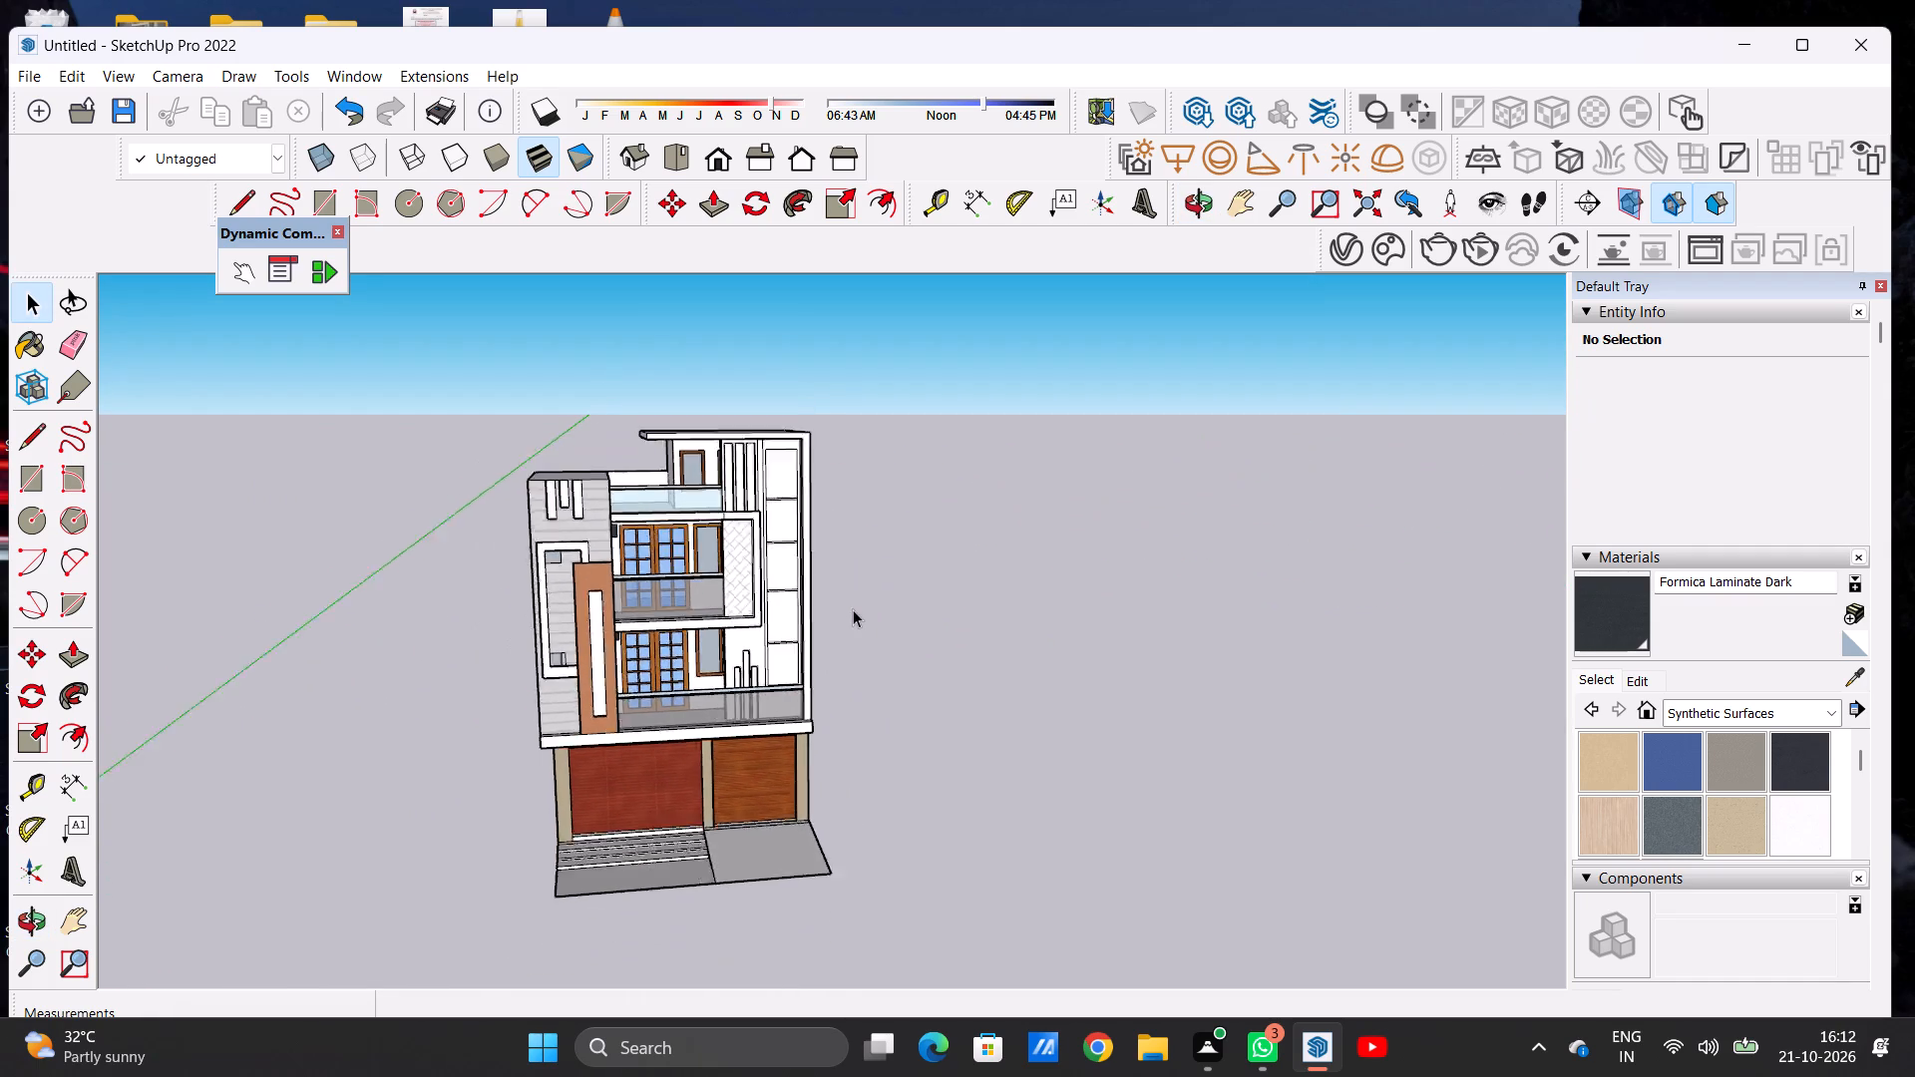
scroll(853, 609, "down", 4)
middle_click_drag(786, 539, 668, 721)
scroll(638, 507, "up", 4)
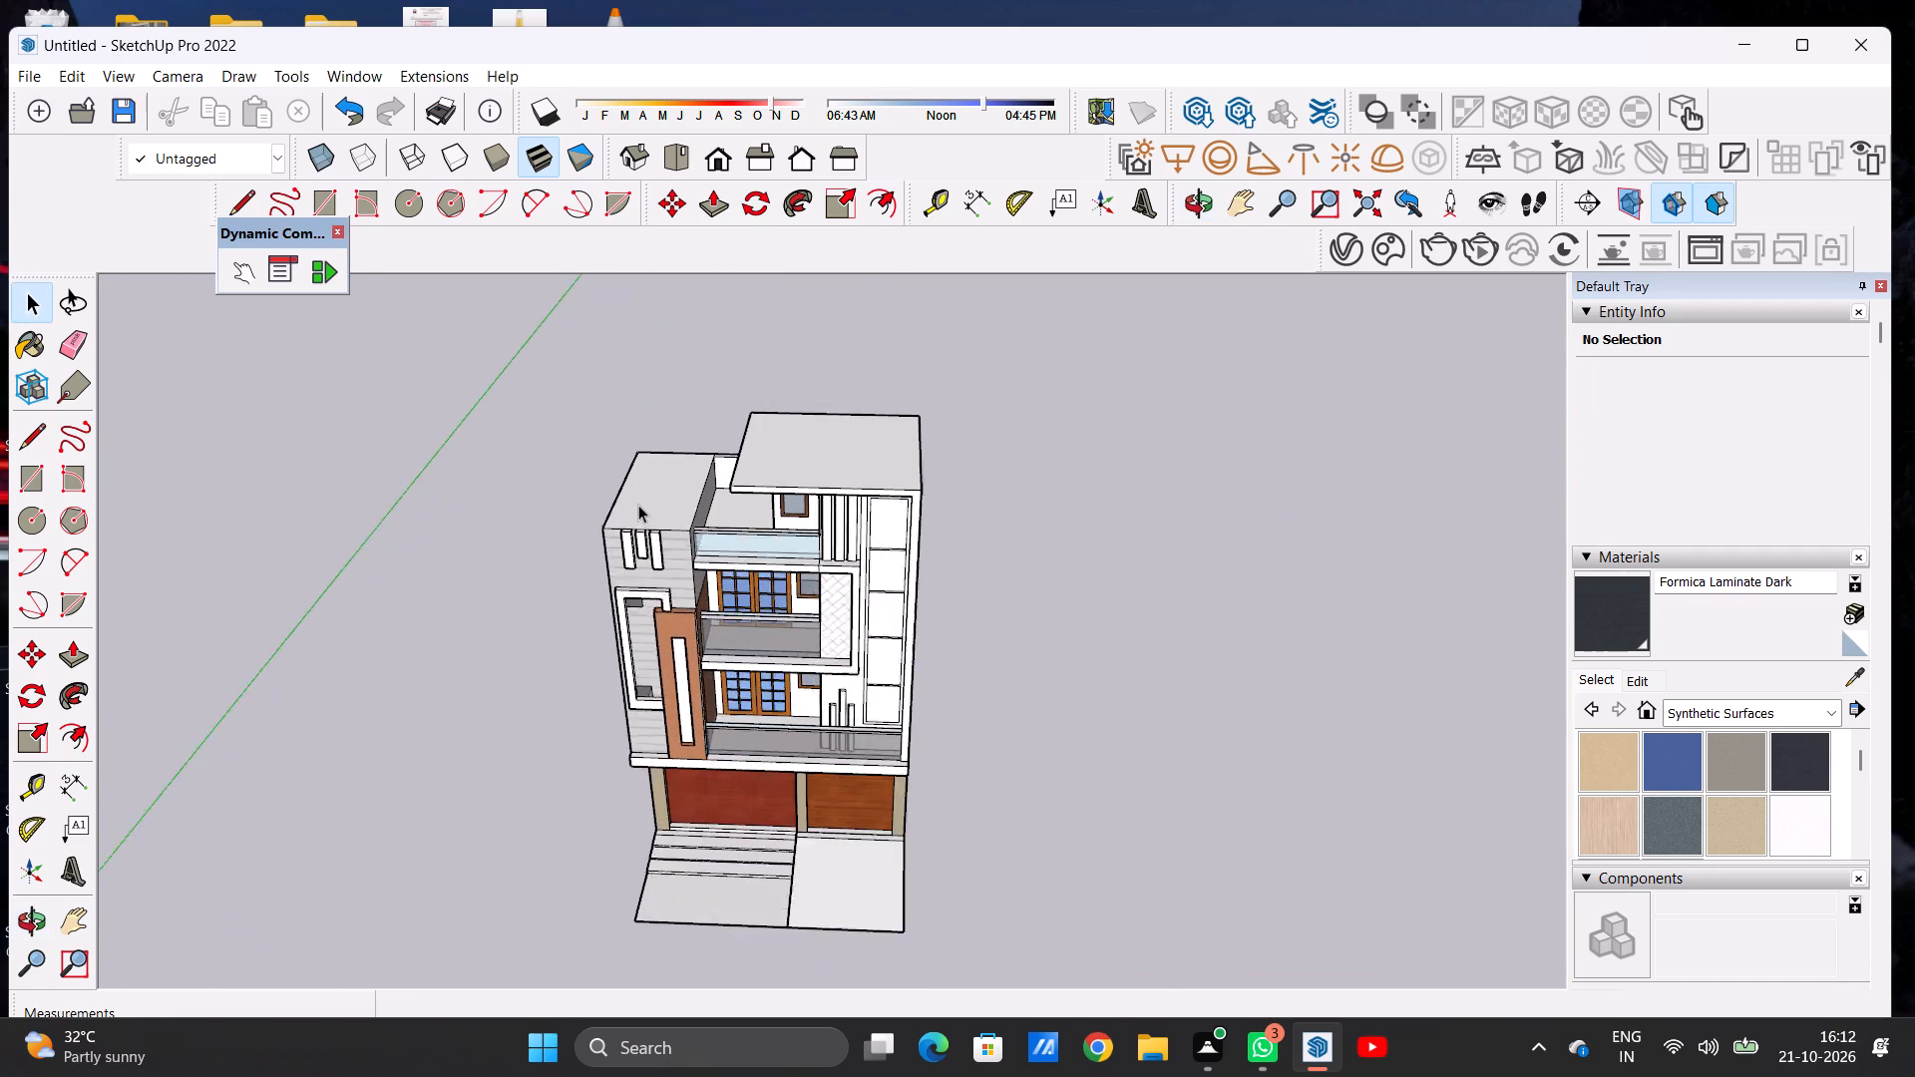
scroll(638, 505, "up", 9)
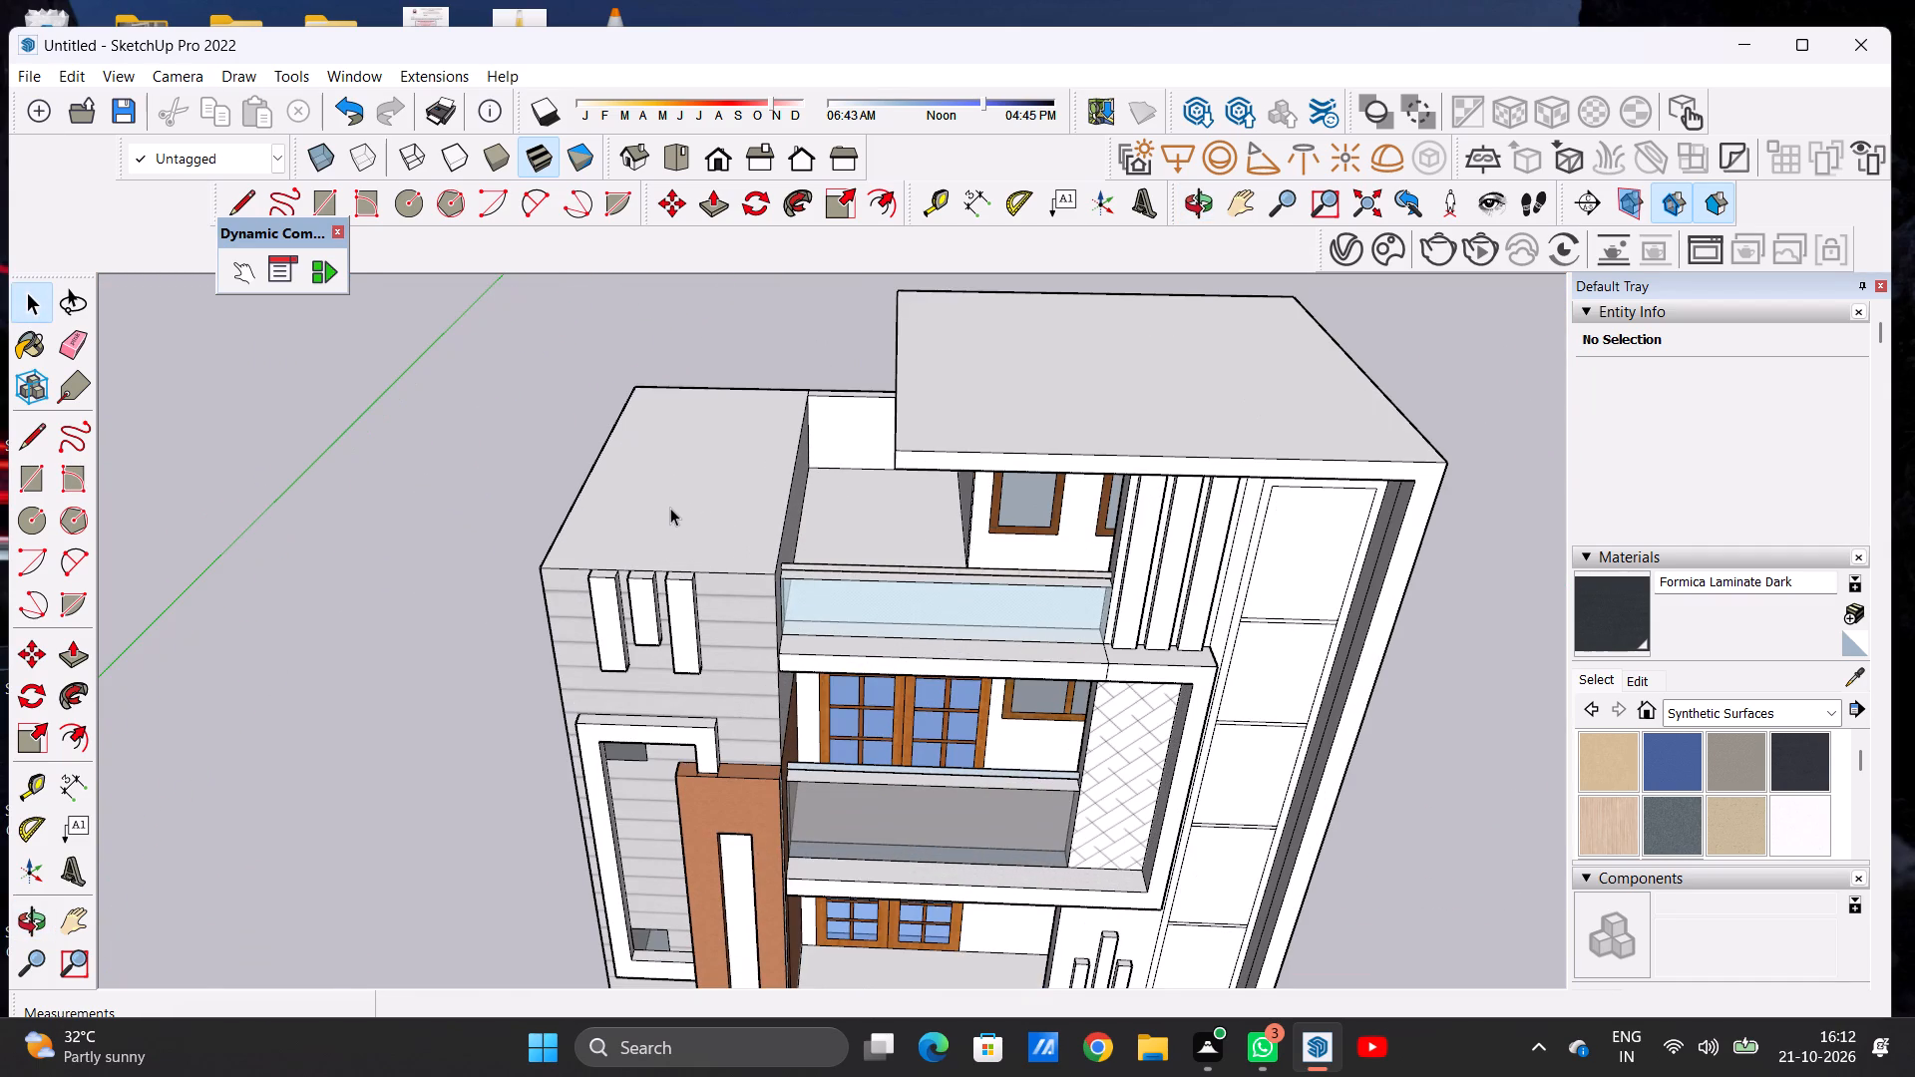
Paint the underside of the top roof overhang, around the light circles, with Wood Cherry Original from the Wood materials.
scroll(673, 508, "down", 5)
middle_click_drag(929, 577, 963, 282)
middle_click_drag(909, 496, 889, 426)
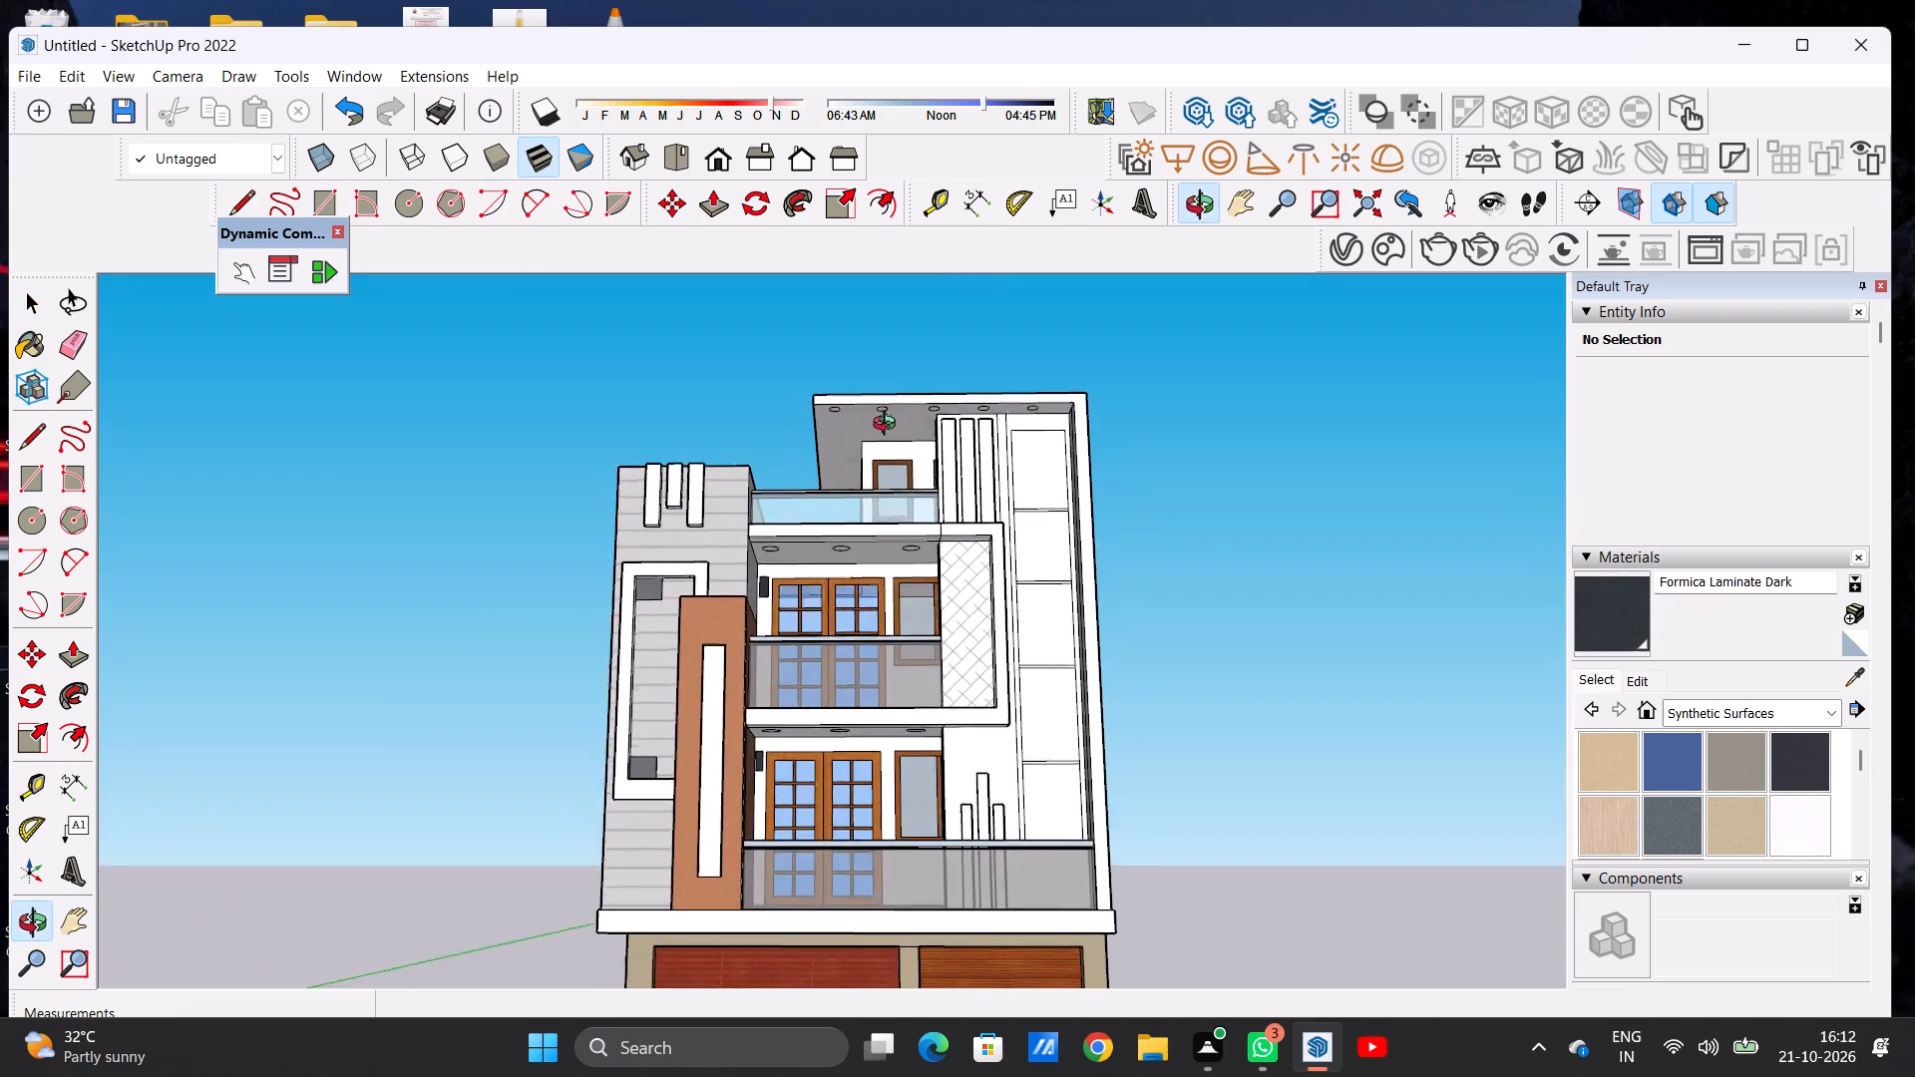
middle_click_drag(889, 426, 875, 406)
scroll(899, 412, "up", 11)
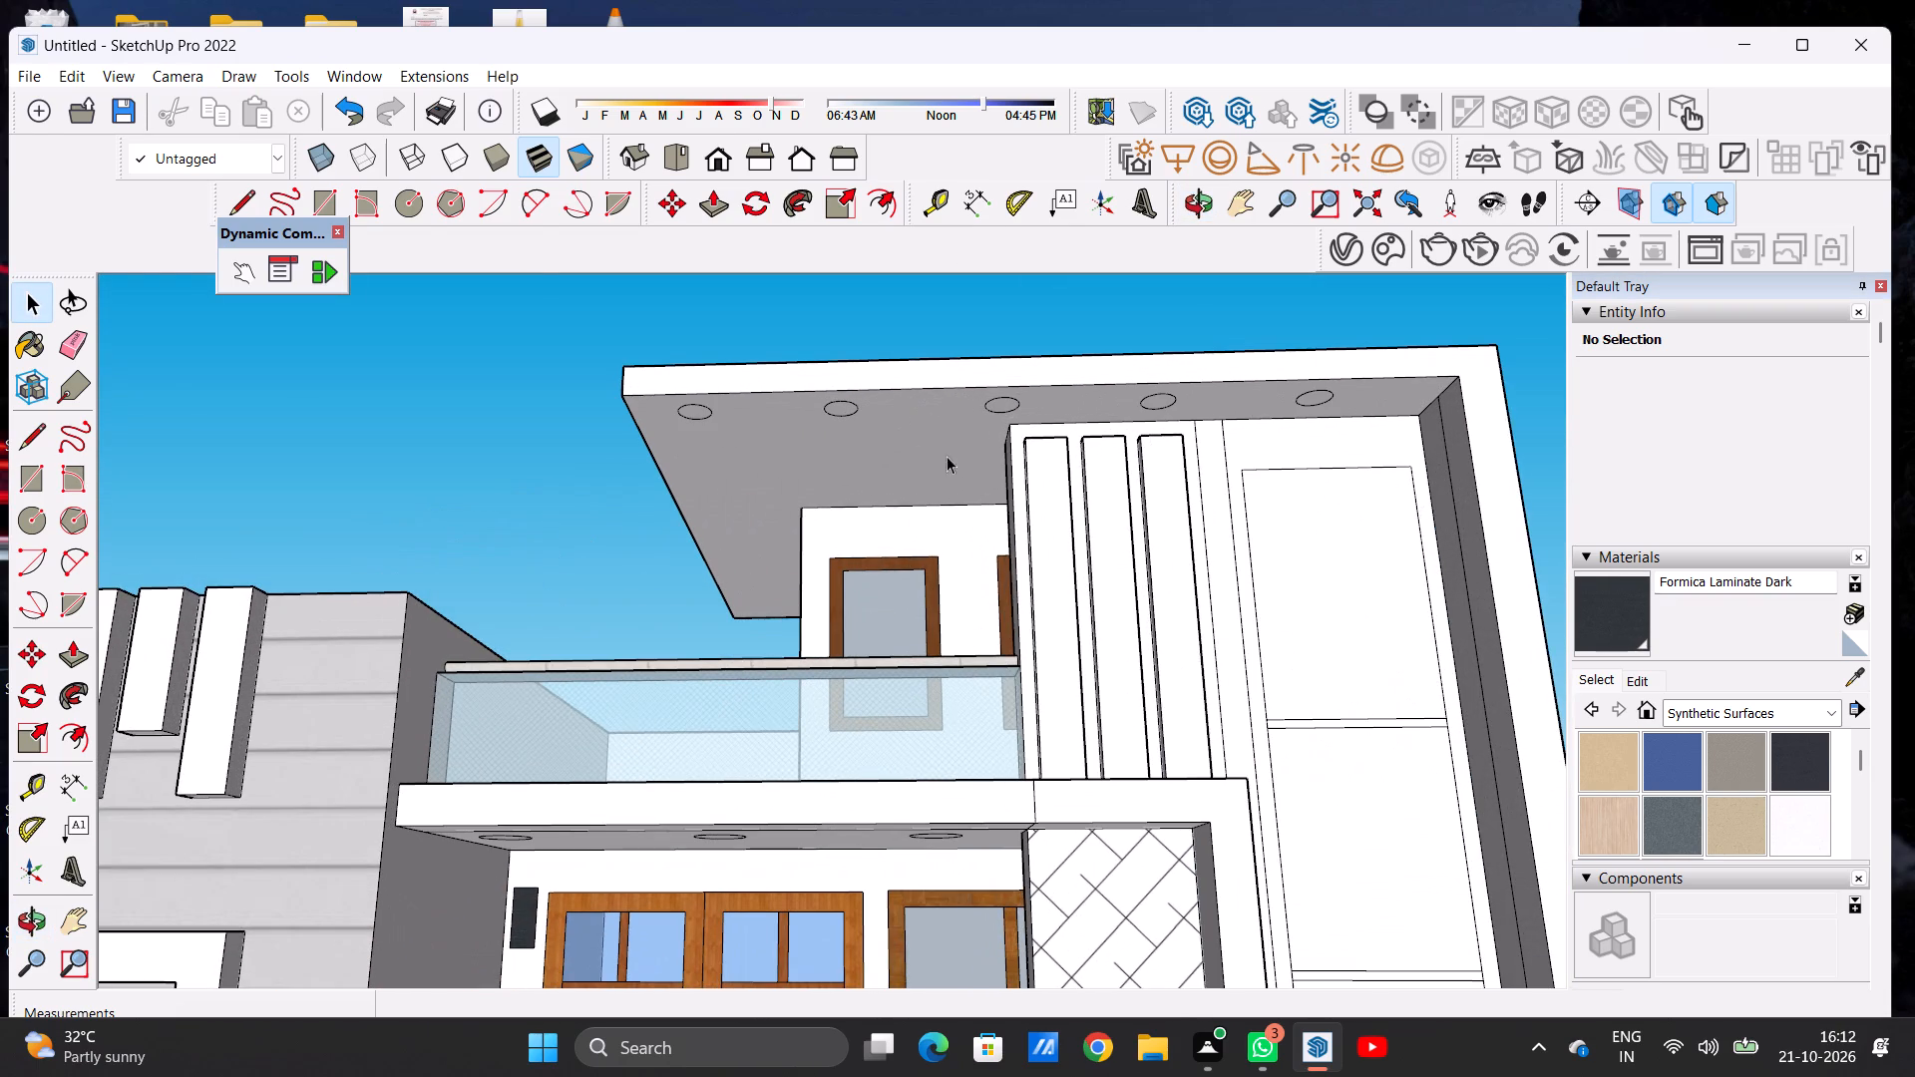
left_click(1684, 708)
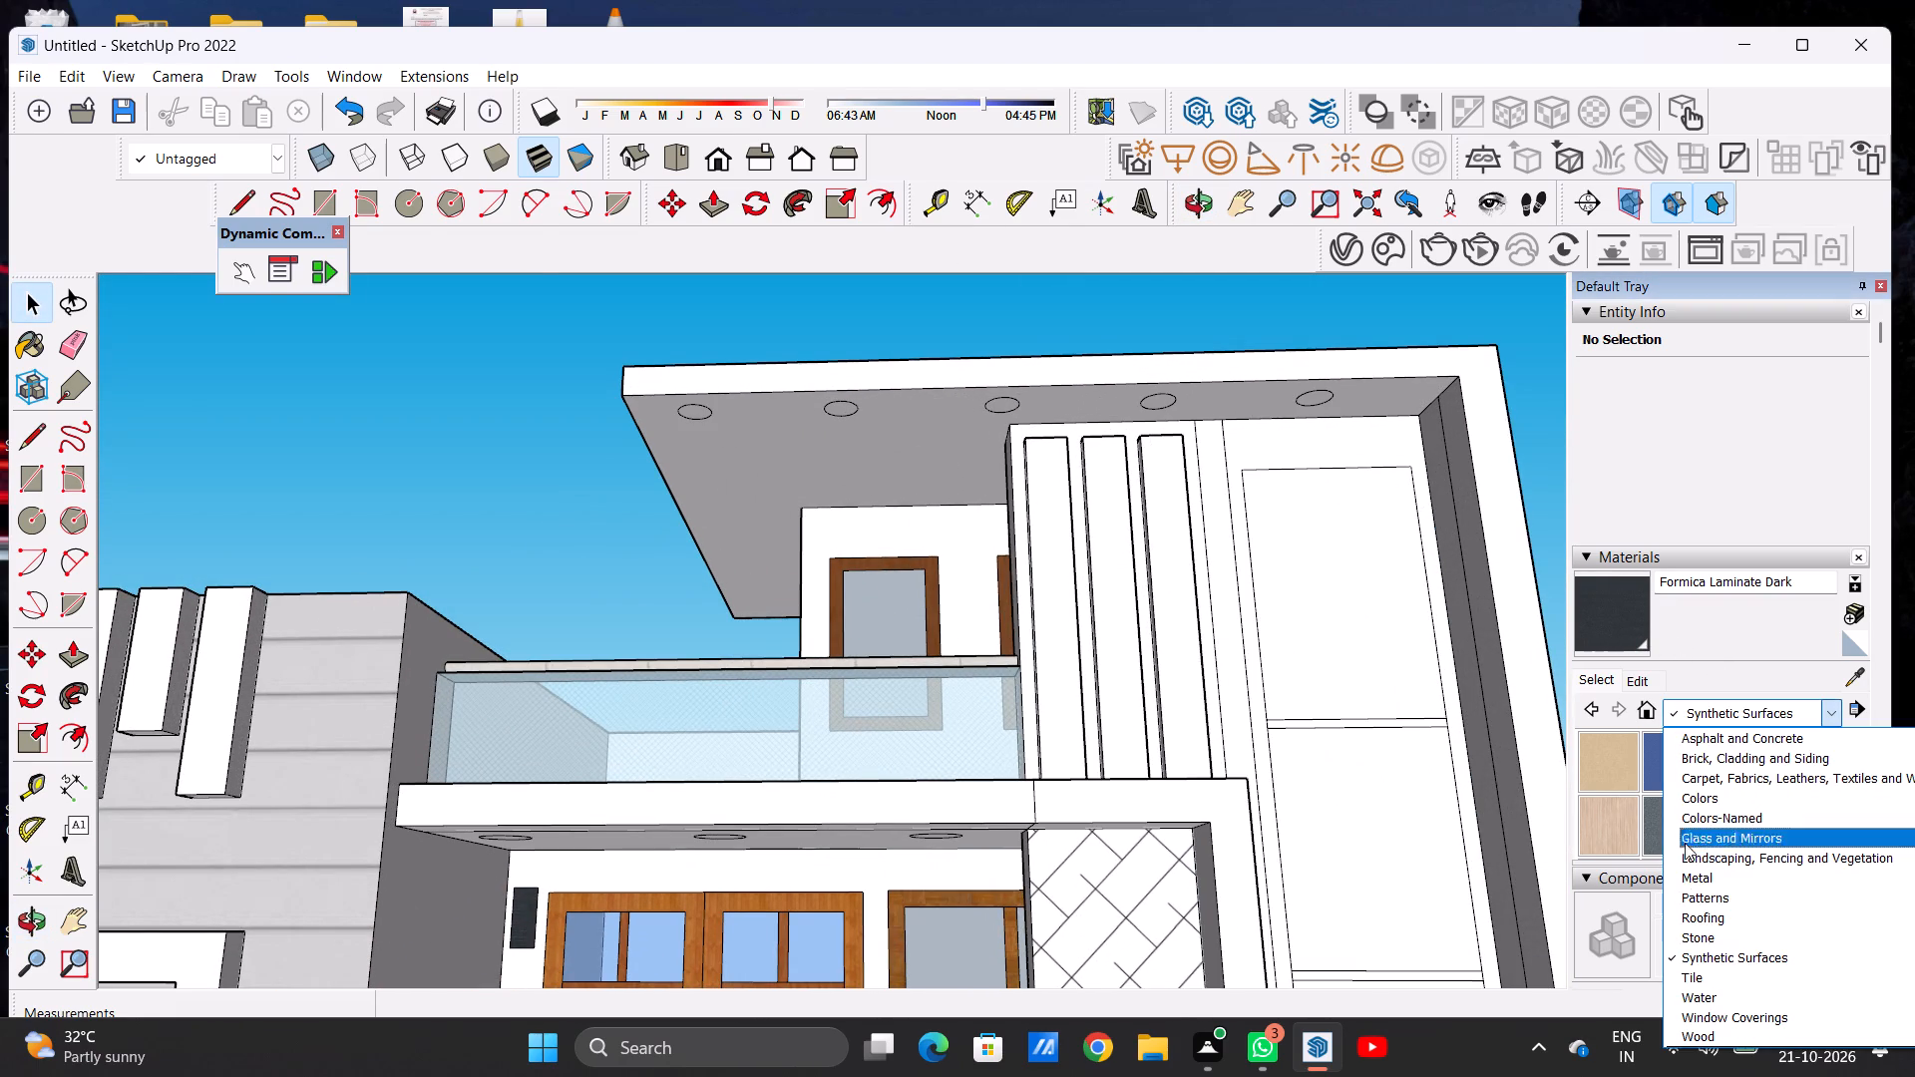
left_click(1678, 1035)
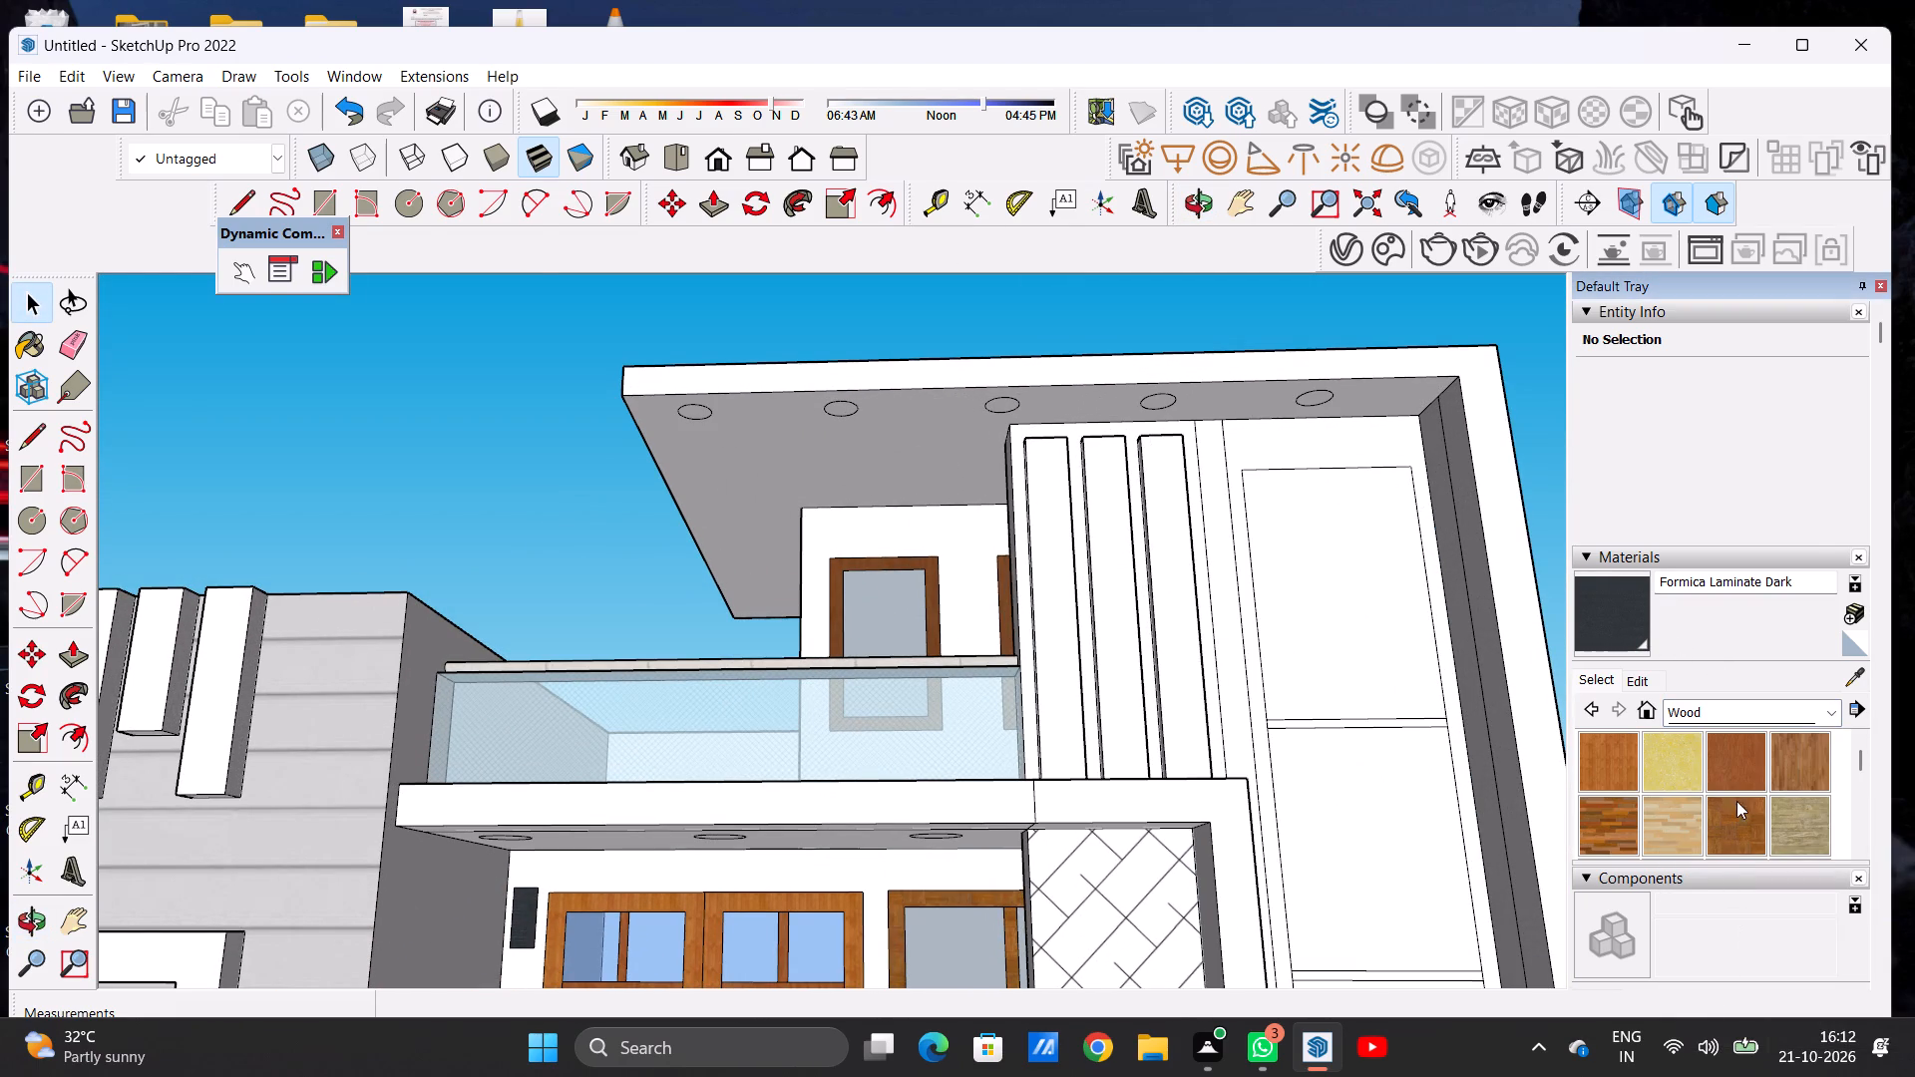
left_click(1736, 768)
left_click(870, 447)
scroll(870, 447, "up", 6)
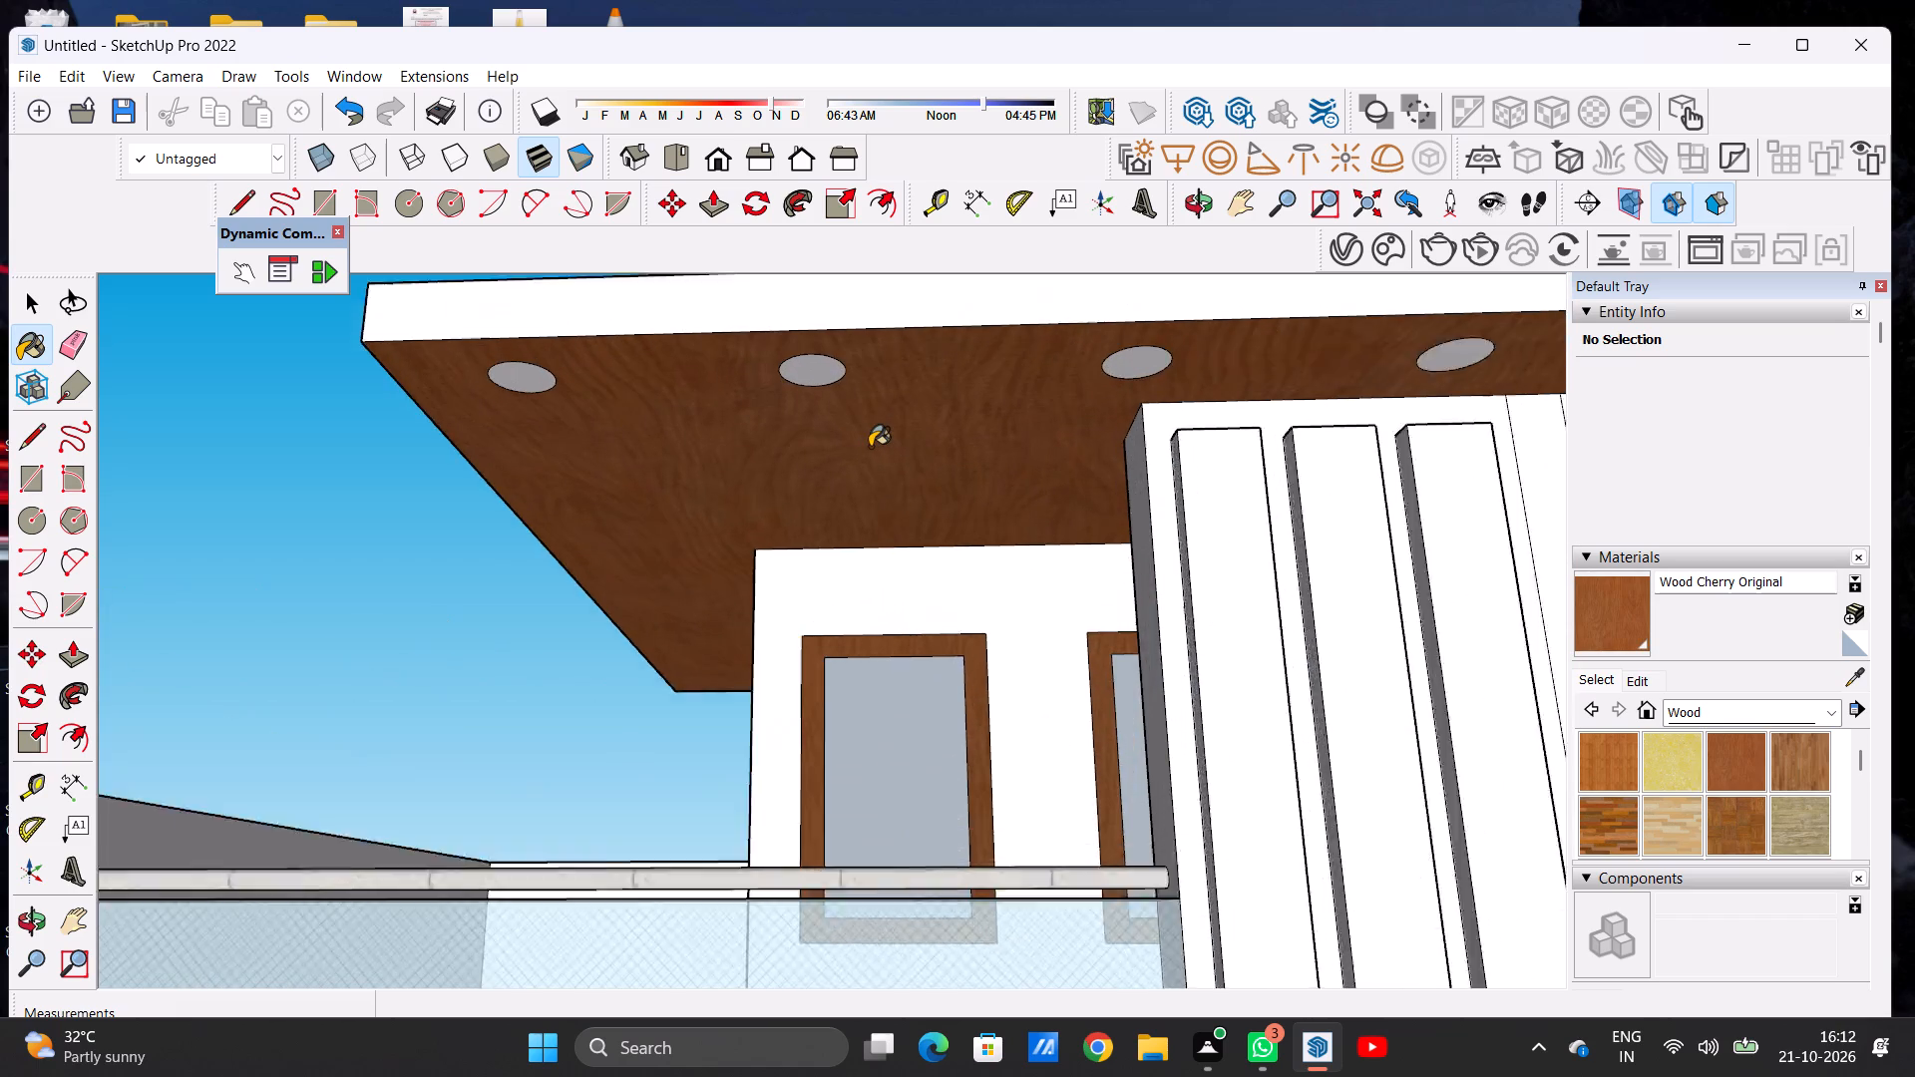
scroll(870, 447, "up", 1)
scroll(881, 470, "down", 6)
Paint the wall strip between the three vertical fins and the tall panelled section with the same Wood Cherry Original material.
scroll(932, 481, "down", 1)
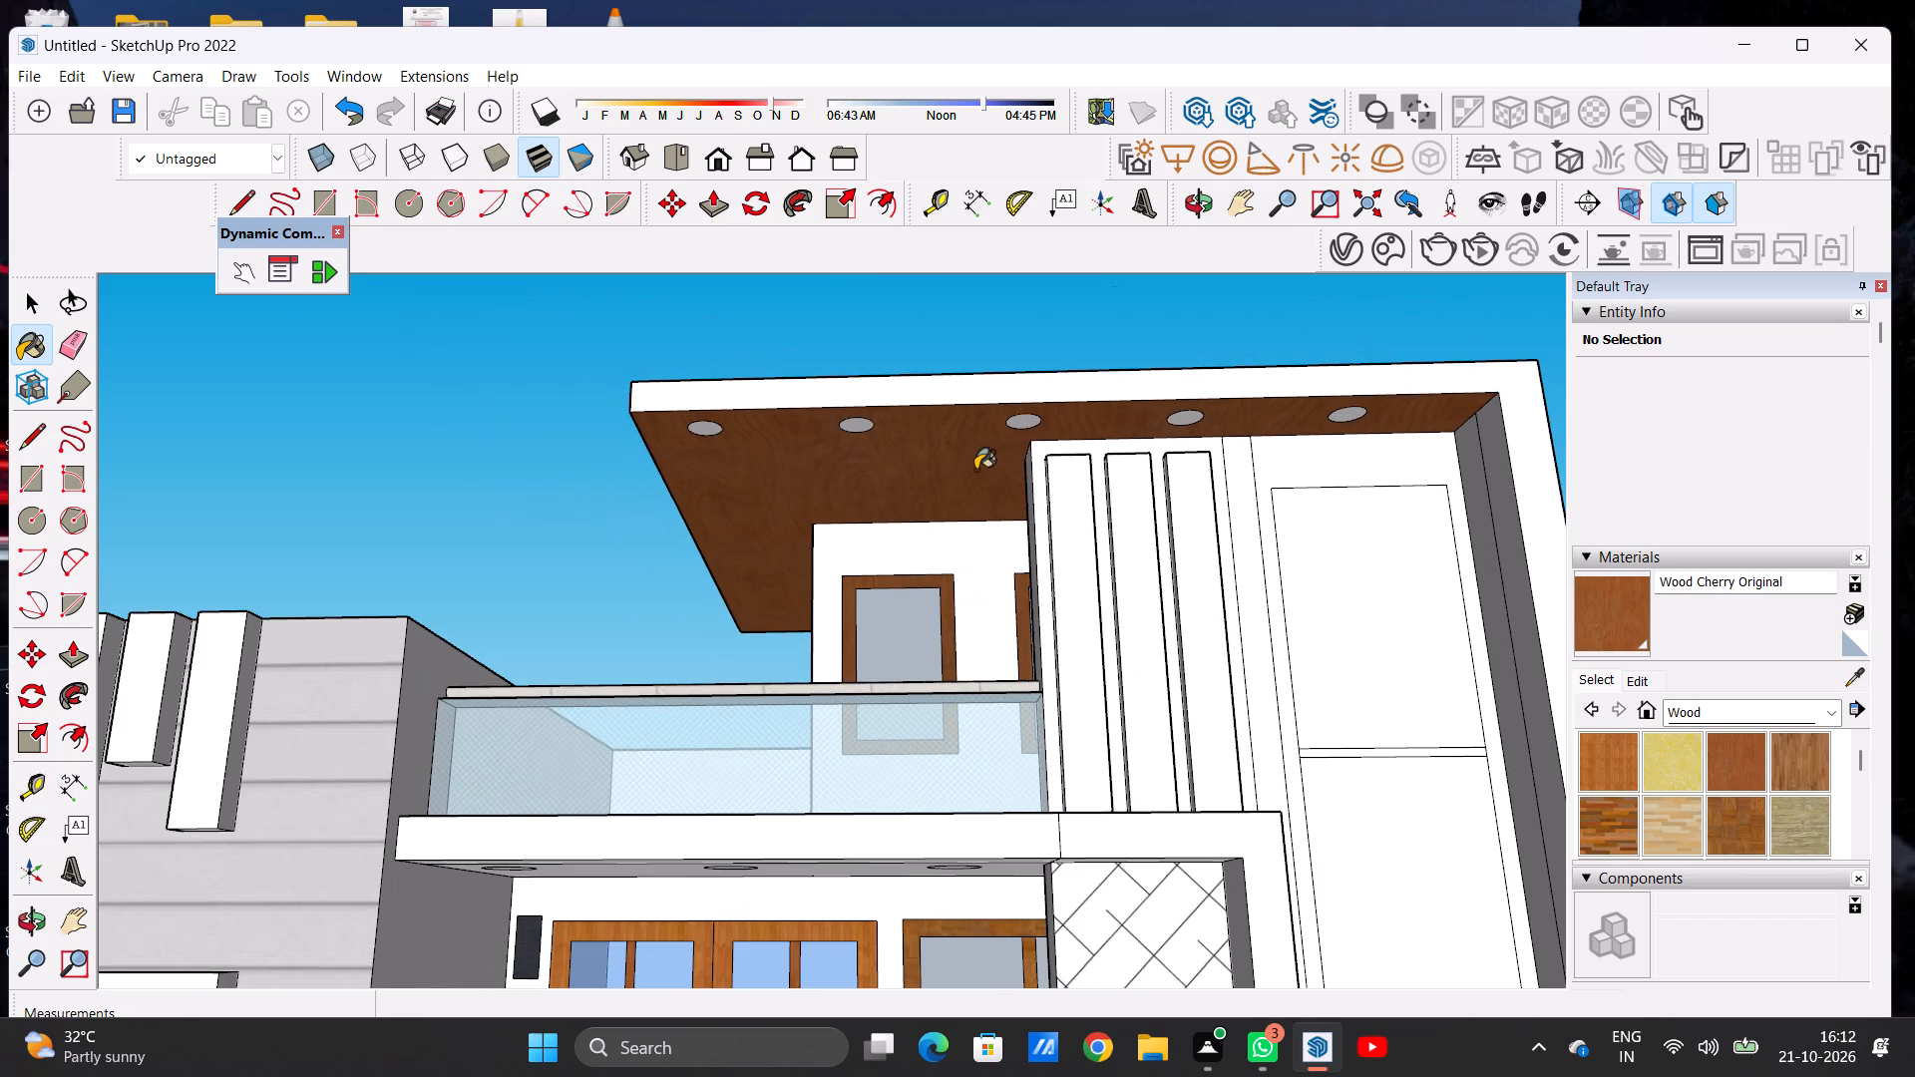
scroll(975, 470, "down", 2)
scroll(1383, 479, "up", 5)
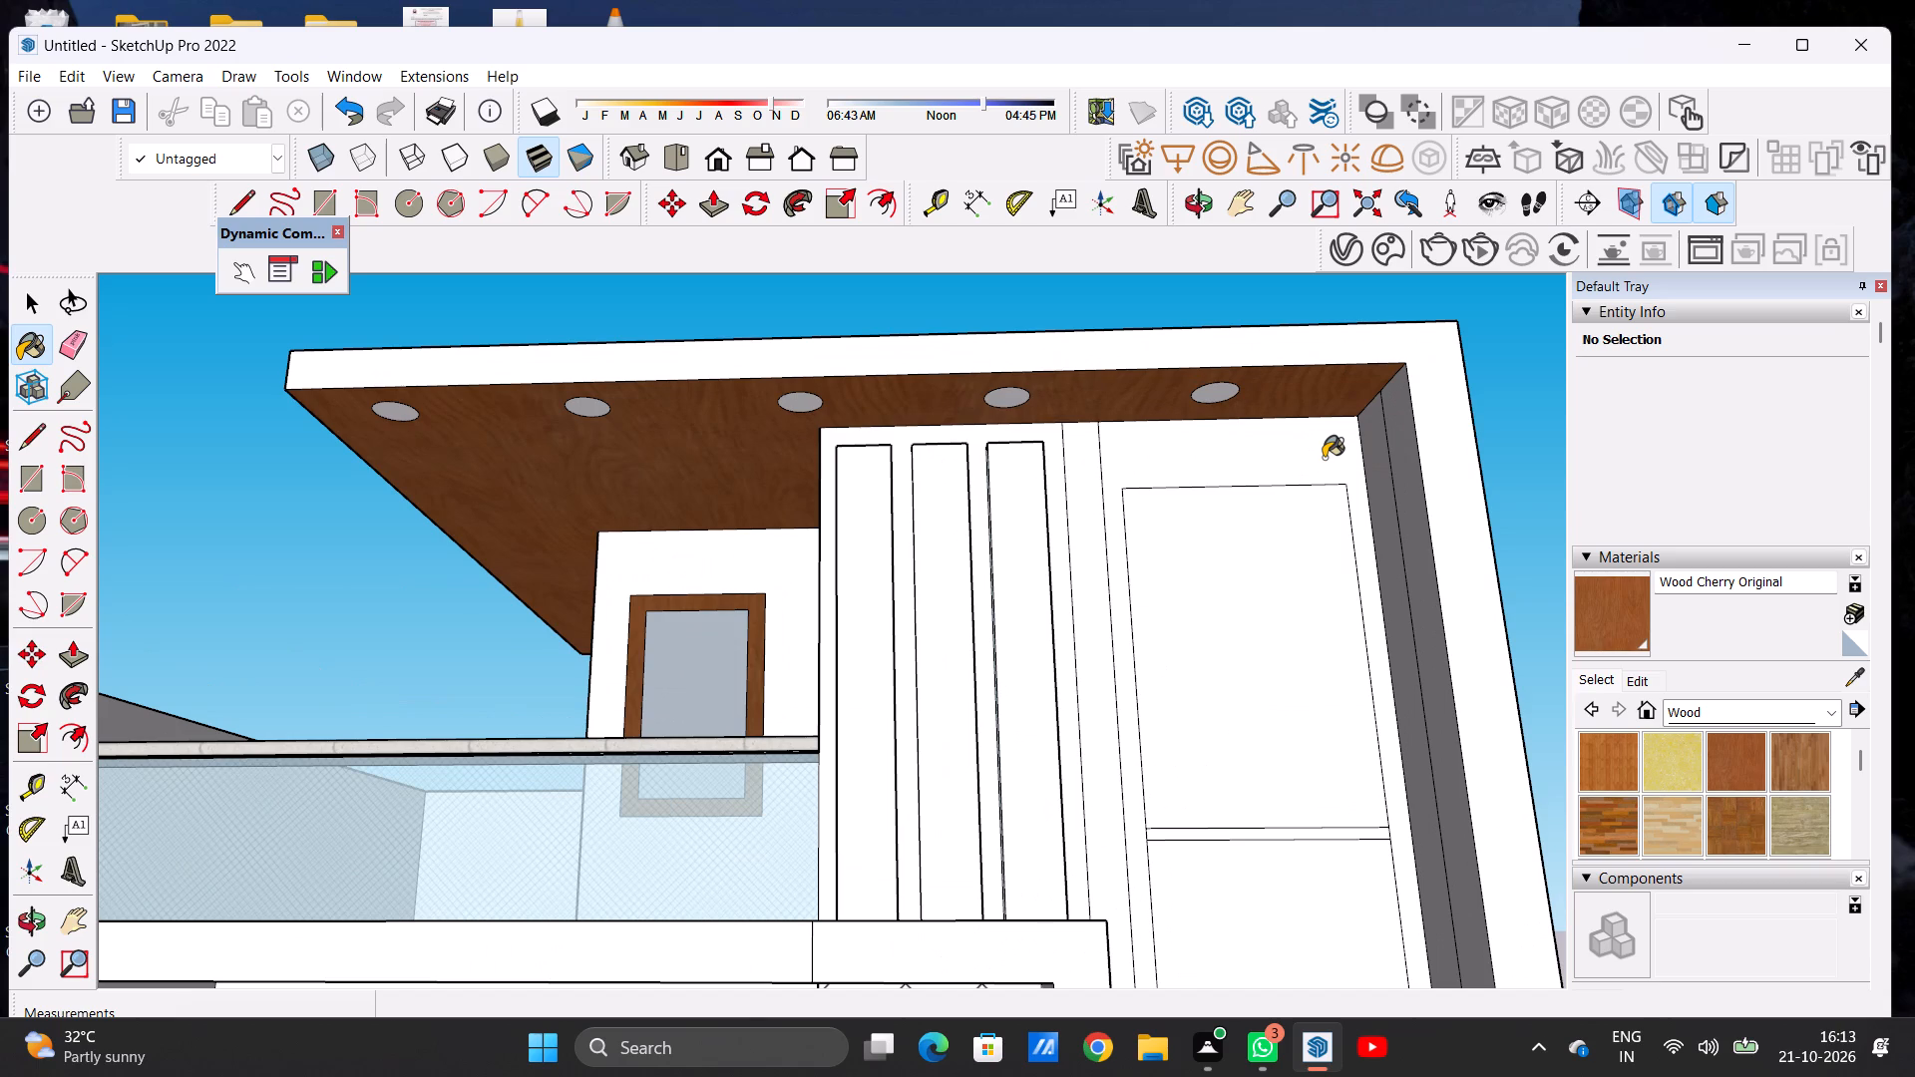
left_click(1079, 486)
scroll(1079, 486, "down", 9)
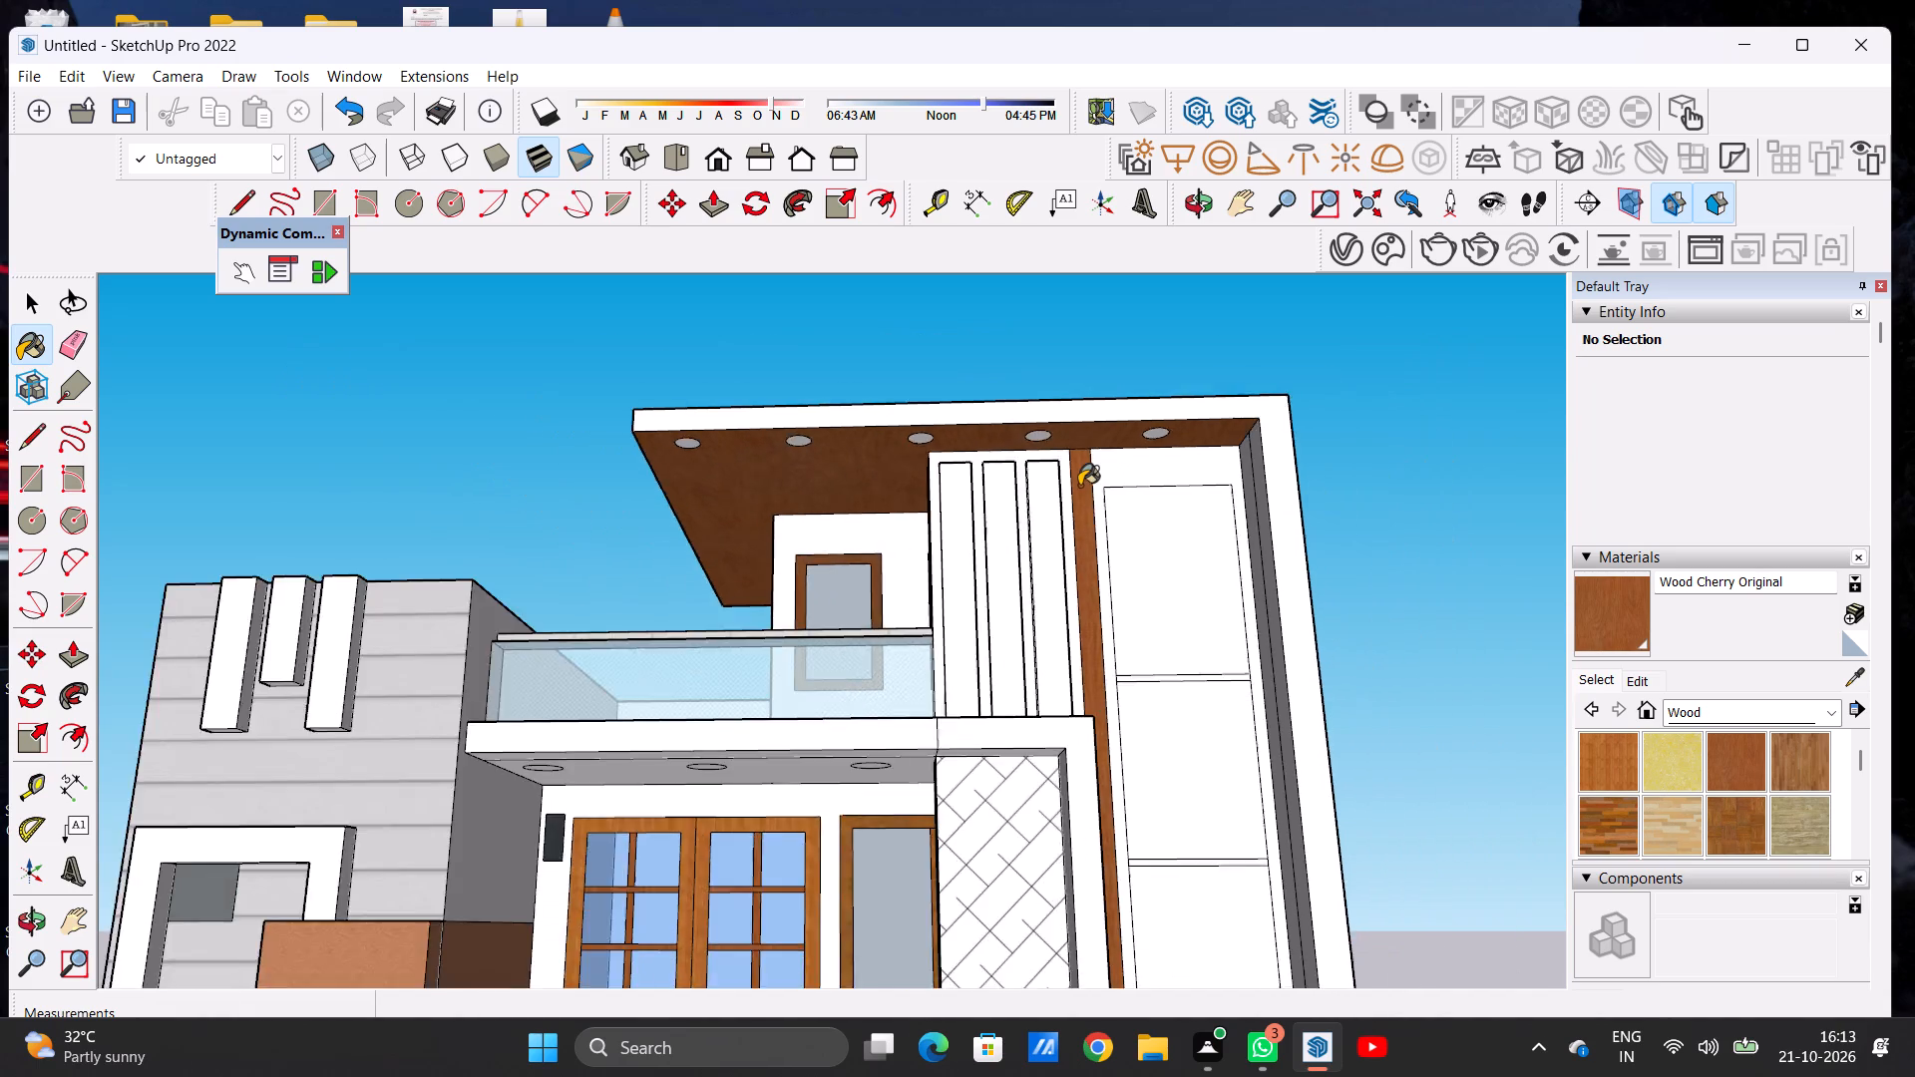
scroll(1079, 486, "down", 3)
scroll(1198, 470, "up", 9)
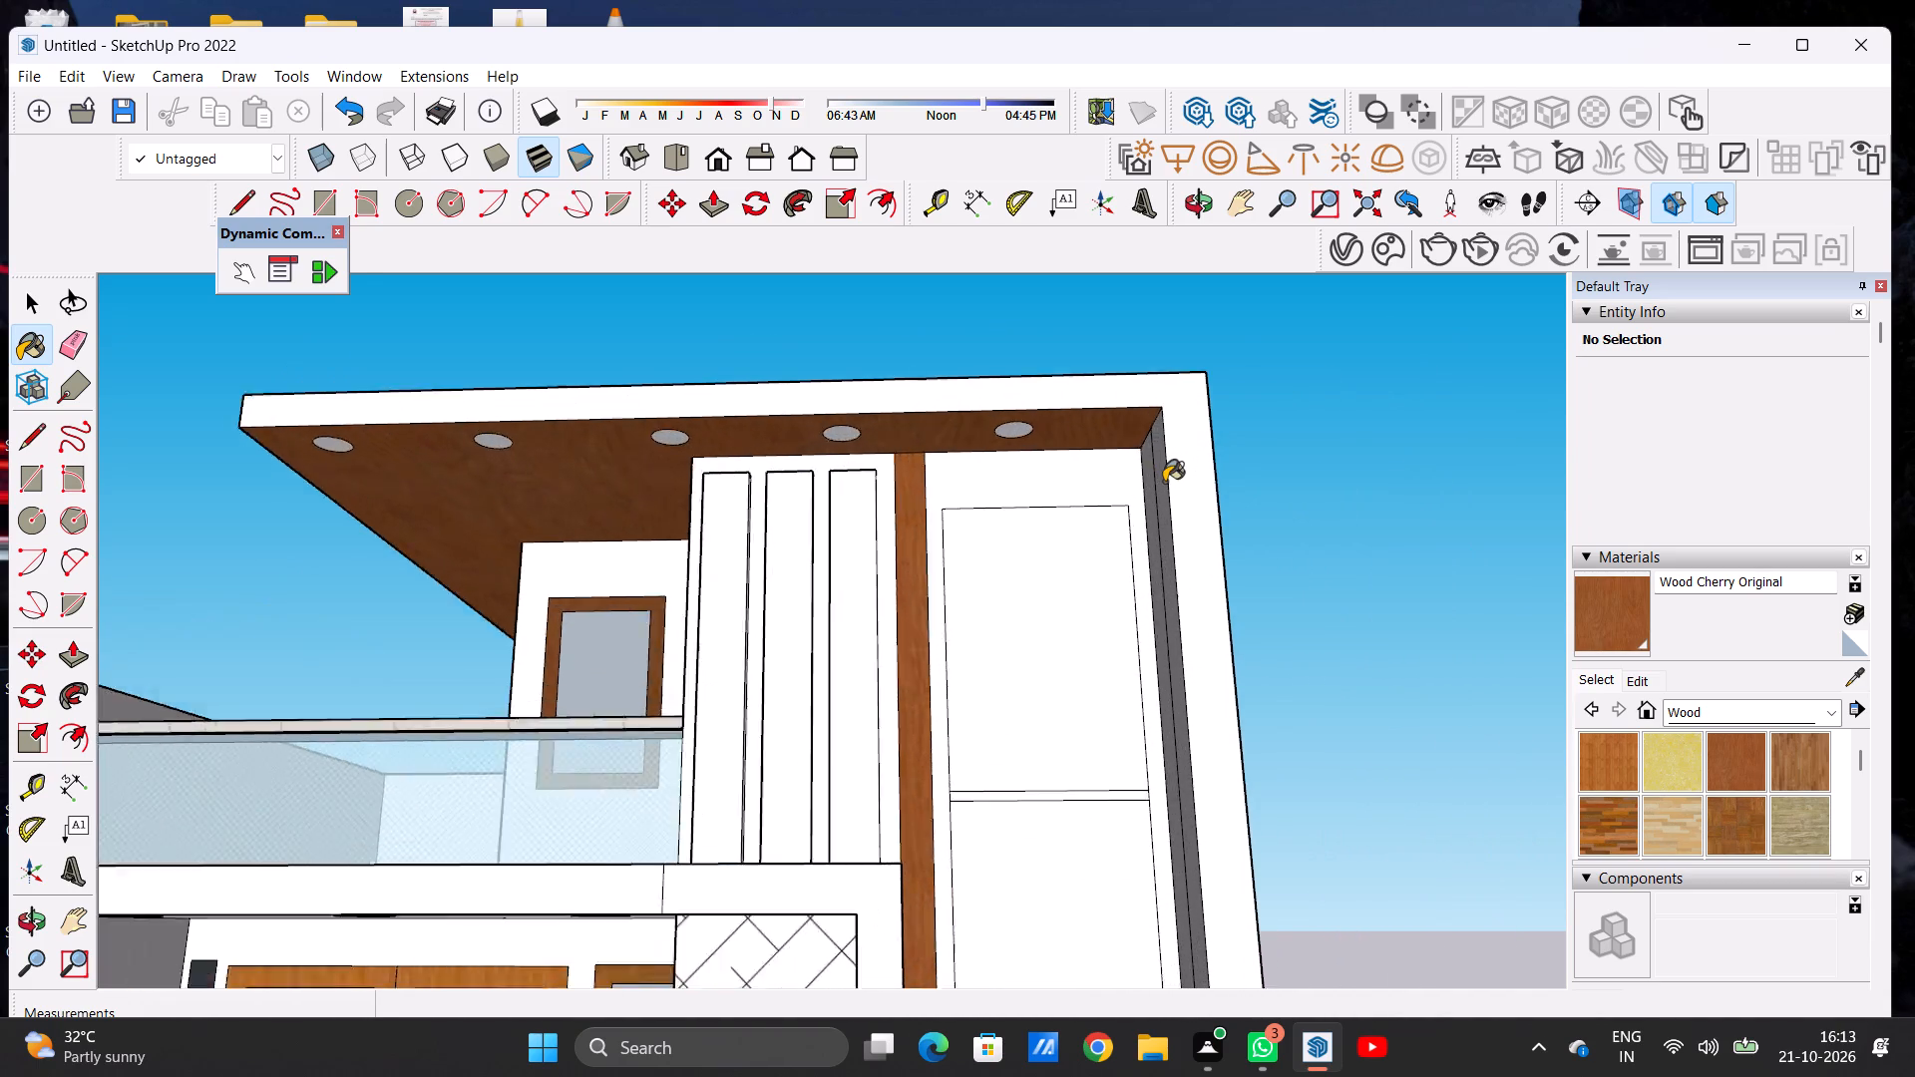
scroll(1164, 482, "up", 12)
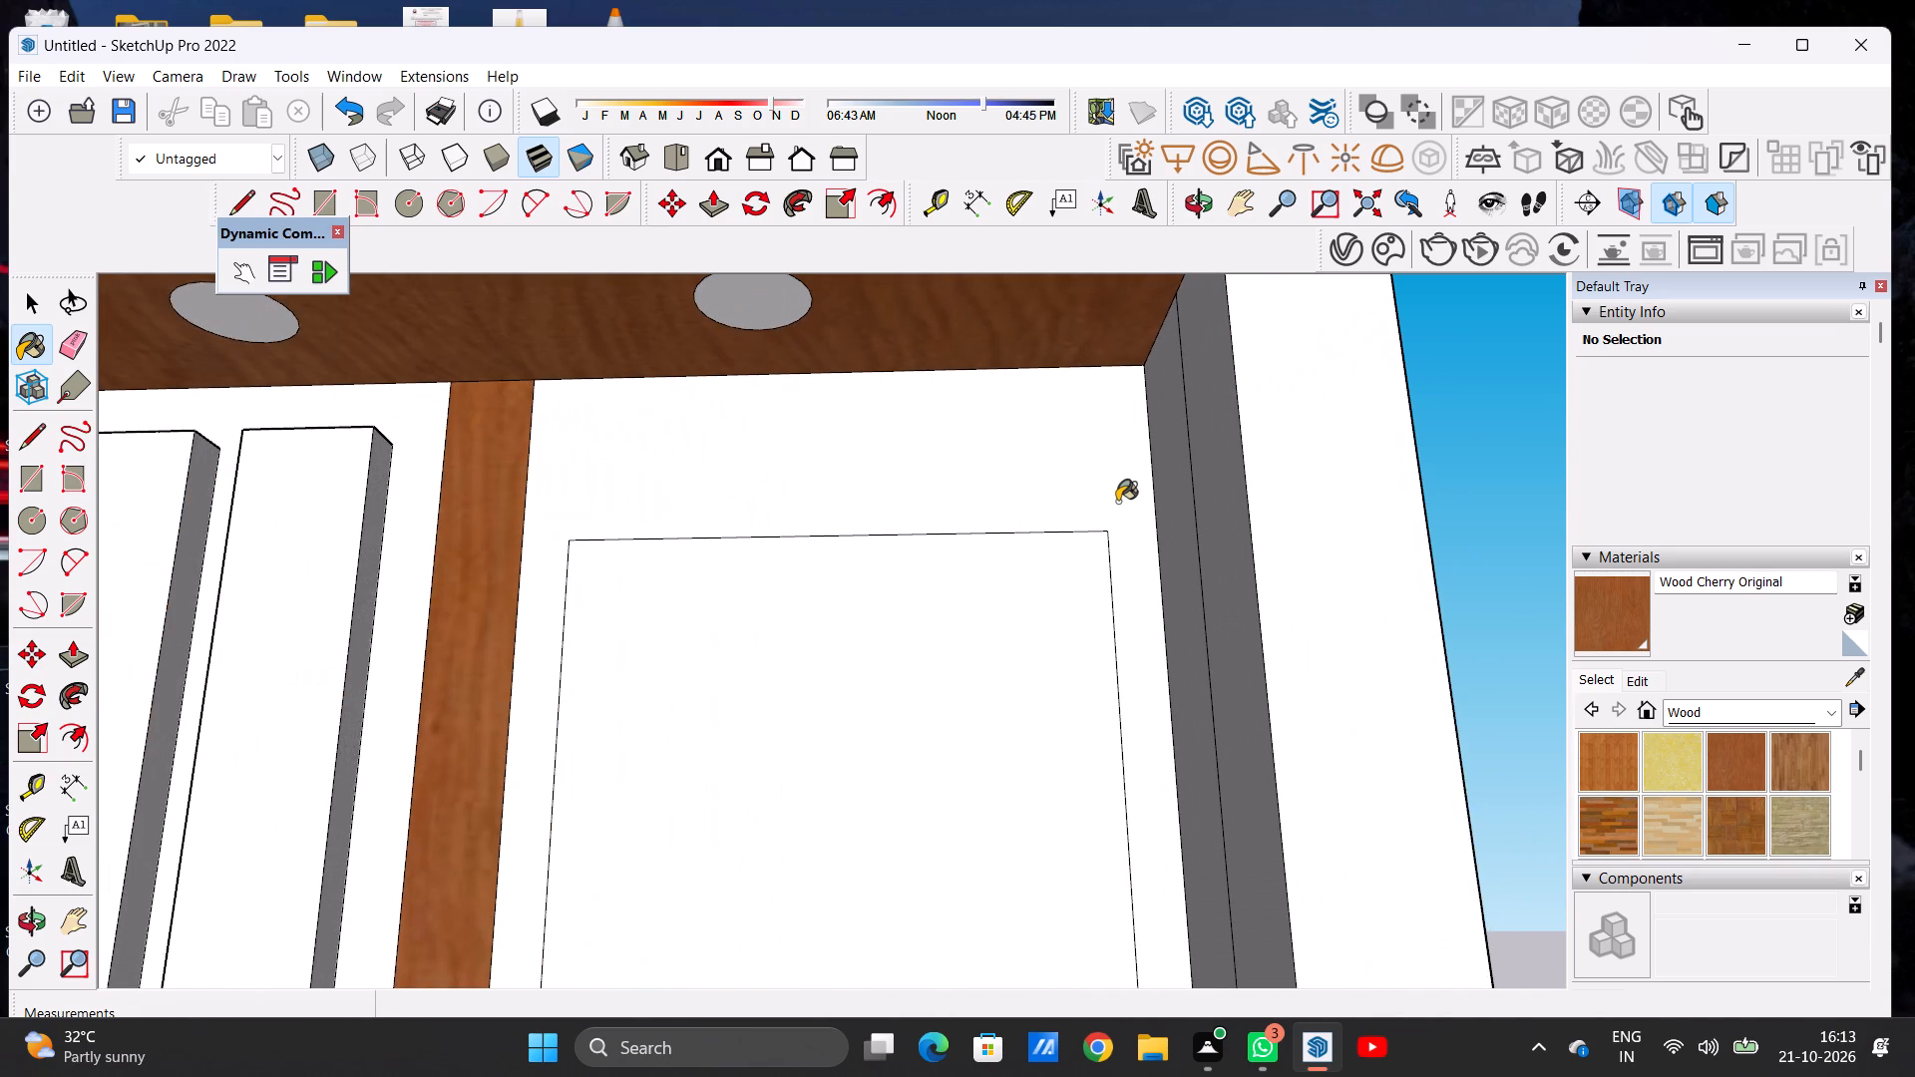
key("space")
Examine the wood-painted wall strip and roof underside against the rest of the facade, down to the lower balcony.
scroll(692, 570, "down", 16)
scroll(754, 531, "up", 1)
scroll(755, 531, "down", 2)
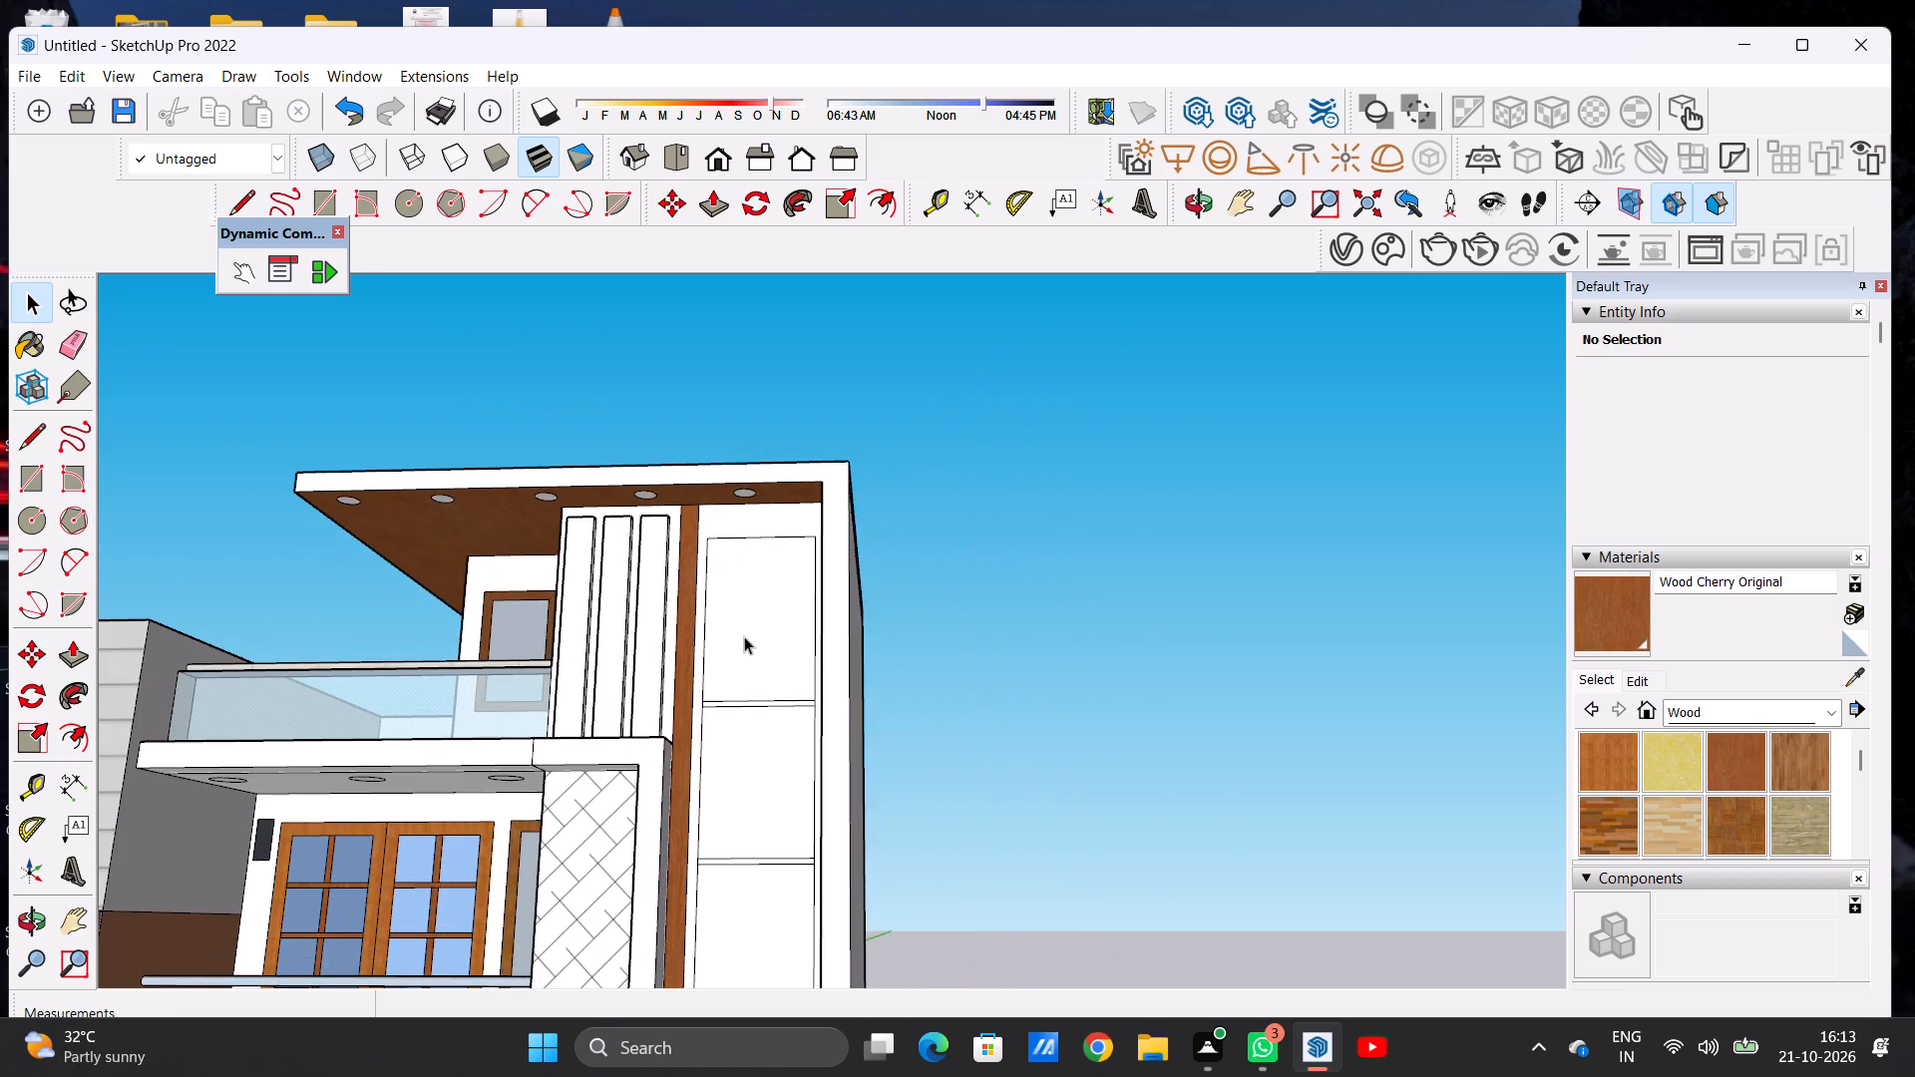
middle_click_drag(745, 682, 771, 822)
scroll(780, 561, "down", 6)
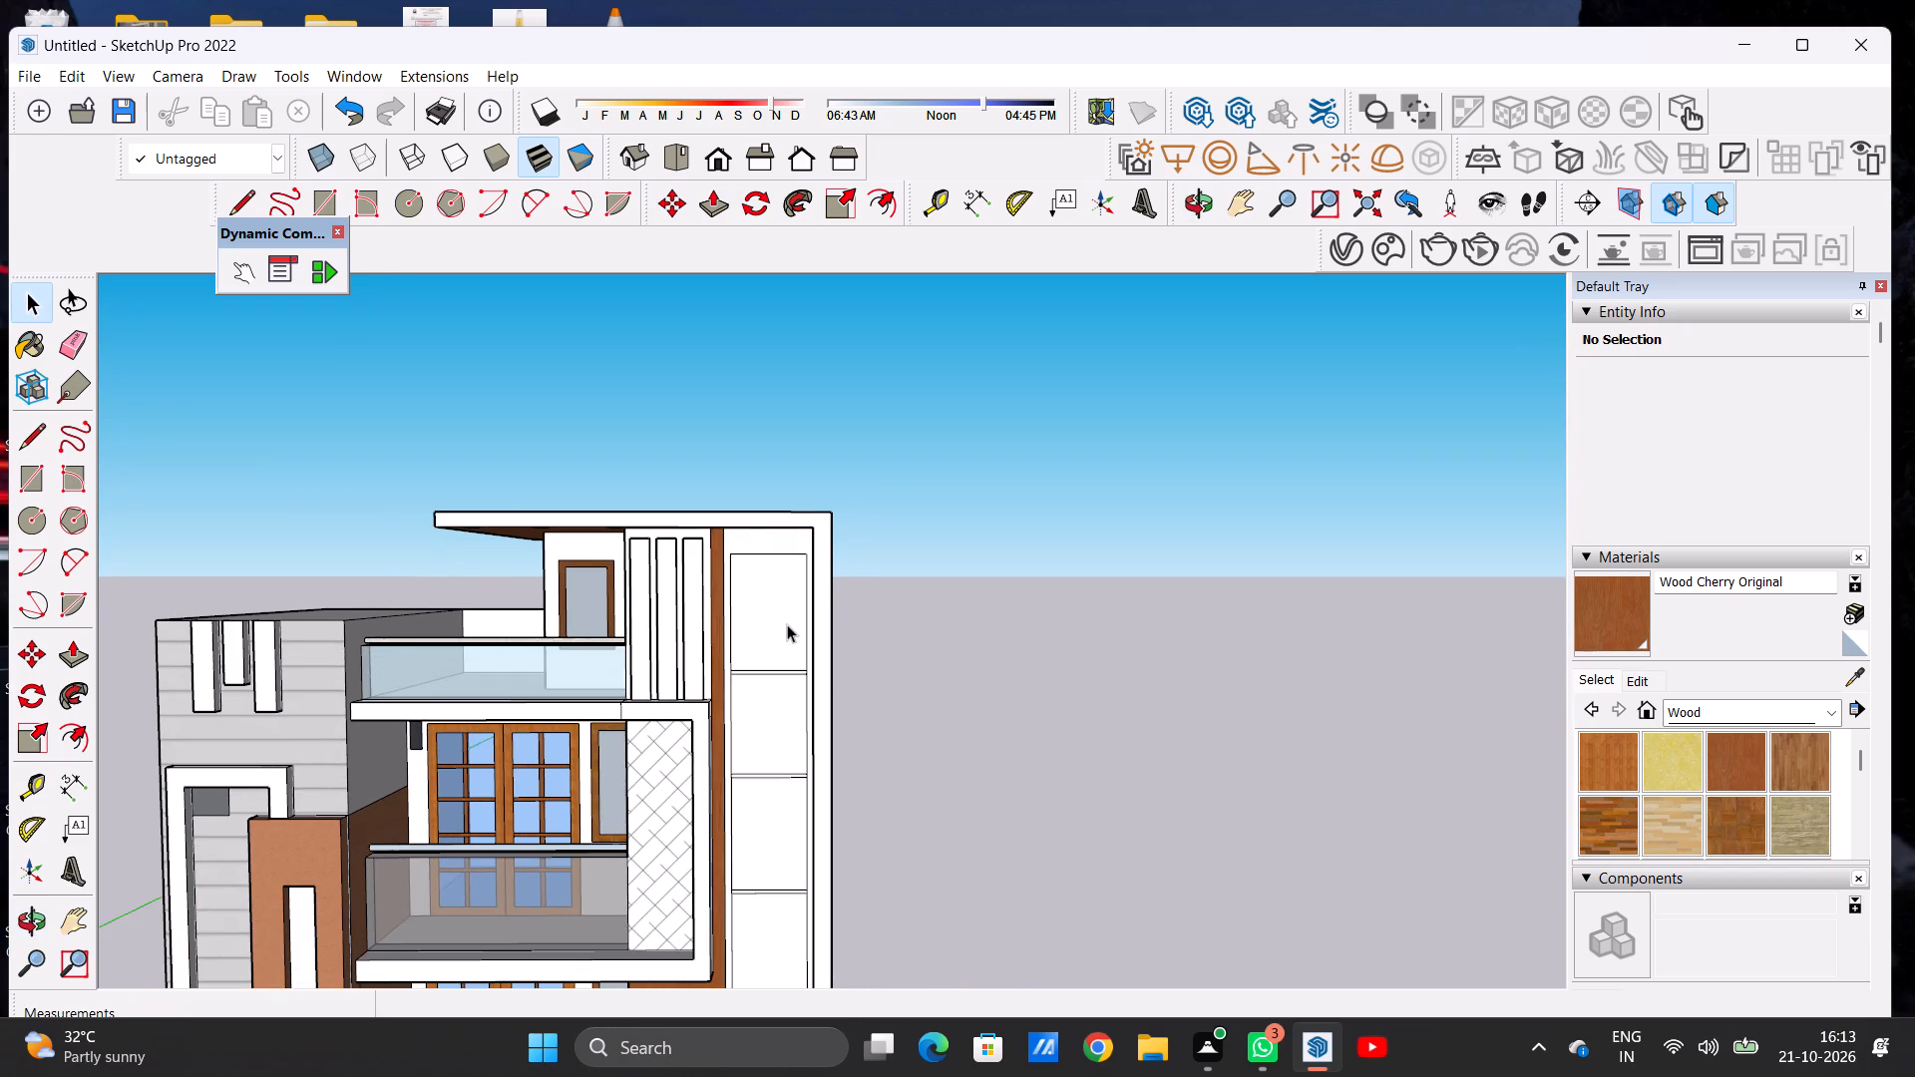
scroll(784, 542, "down", 7)
scroll(793, 731, "up", 7)
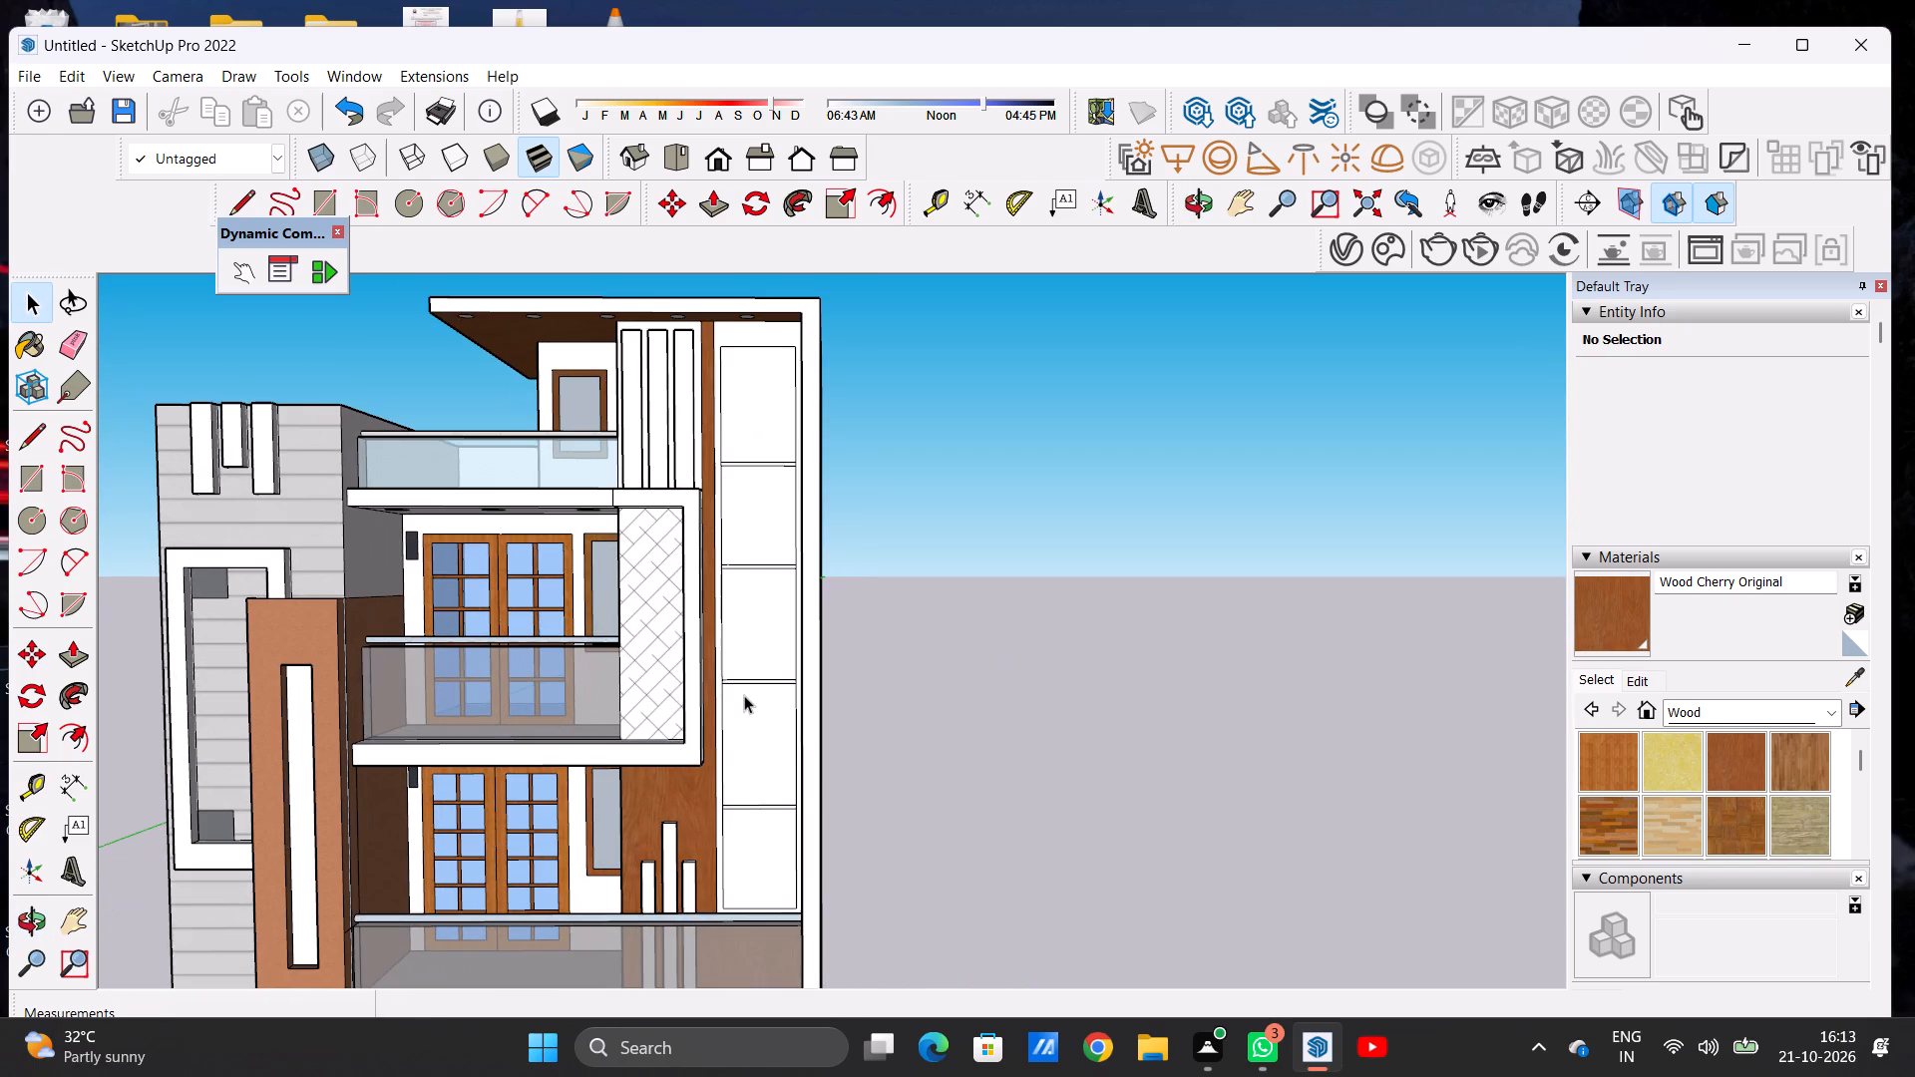
scroll(744, 695, "up", 3)
scroll(709, 601, "down", 4)
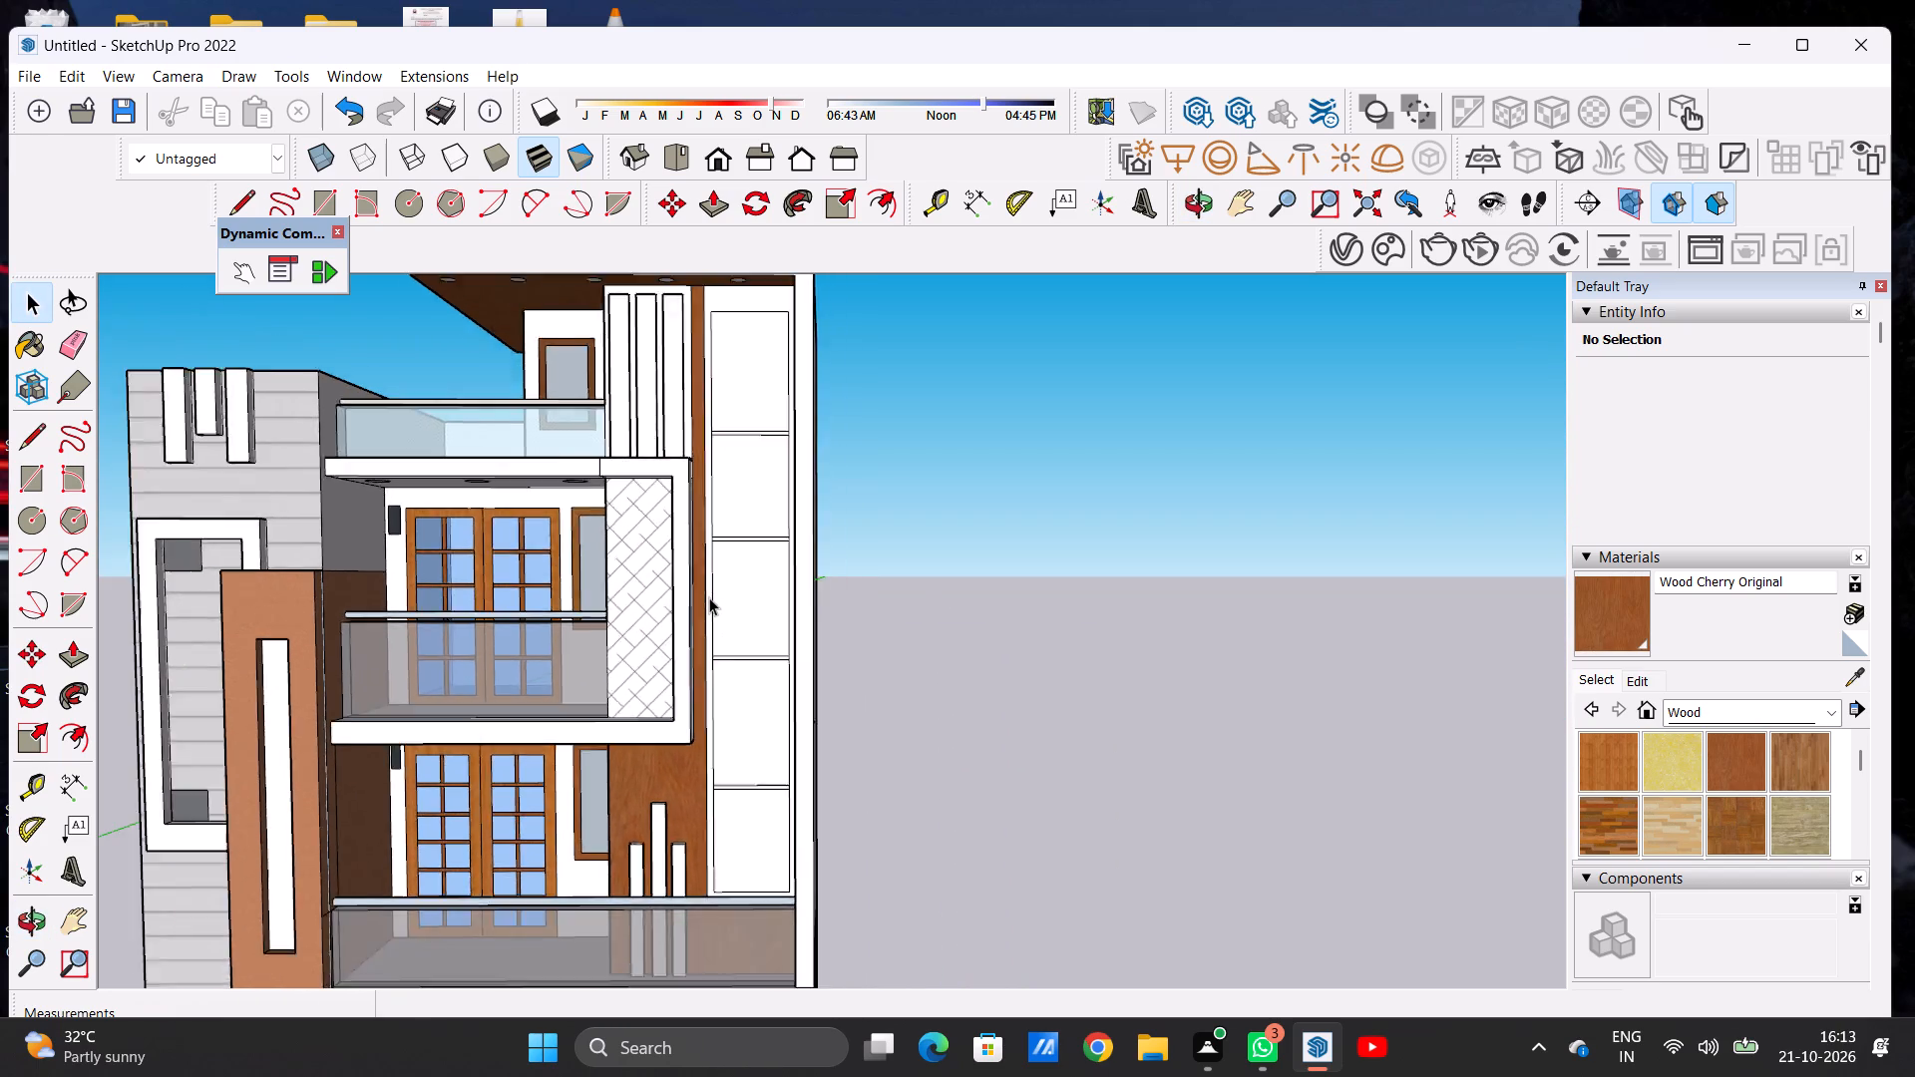
Examine the tall panelled section and its surroundings on the facade from the front and at an angle.
scroll(709, 597, "down", 8)
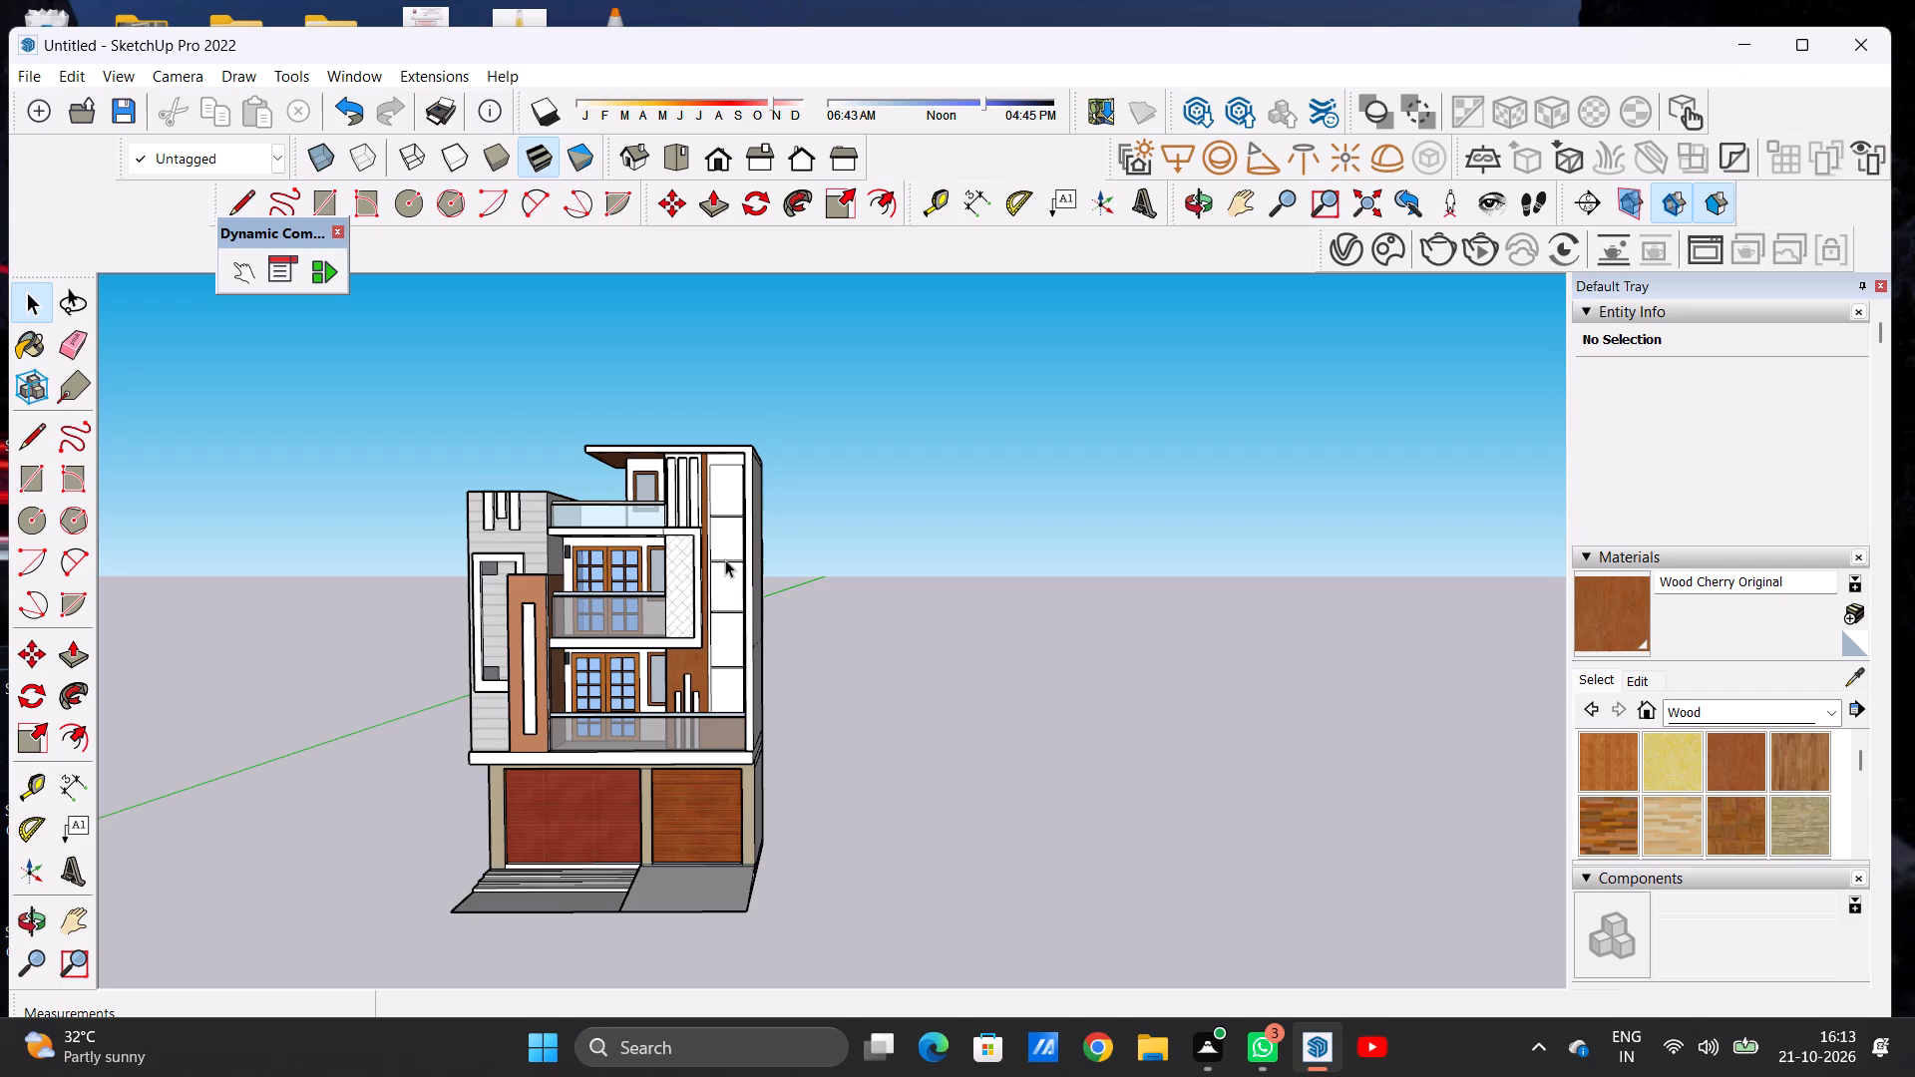
scroll(727, 565, "up", 11)
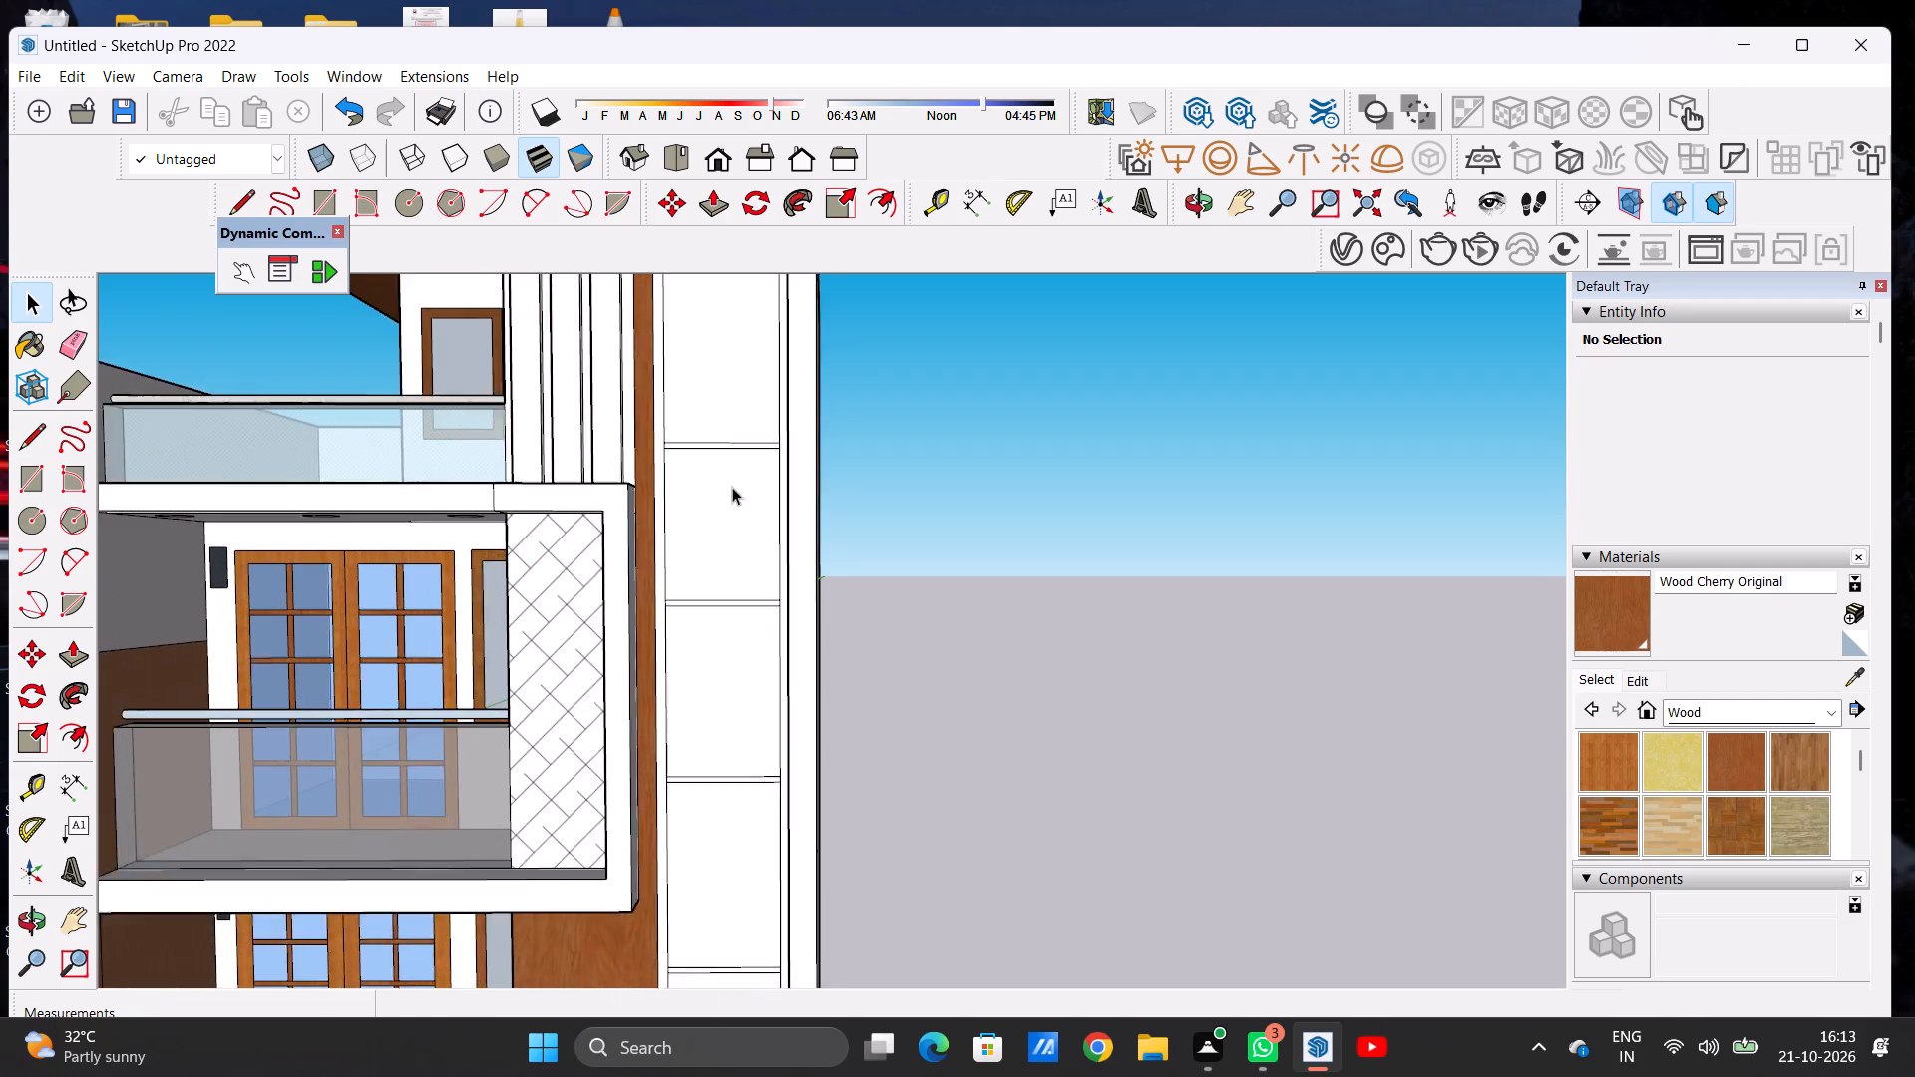
scroll(732, 487, "up", 2)
scroll(729, 510, "down", 6)
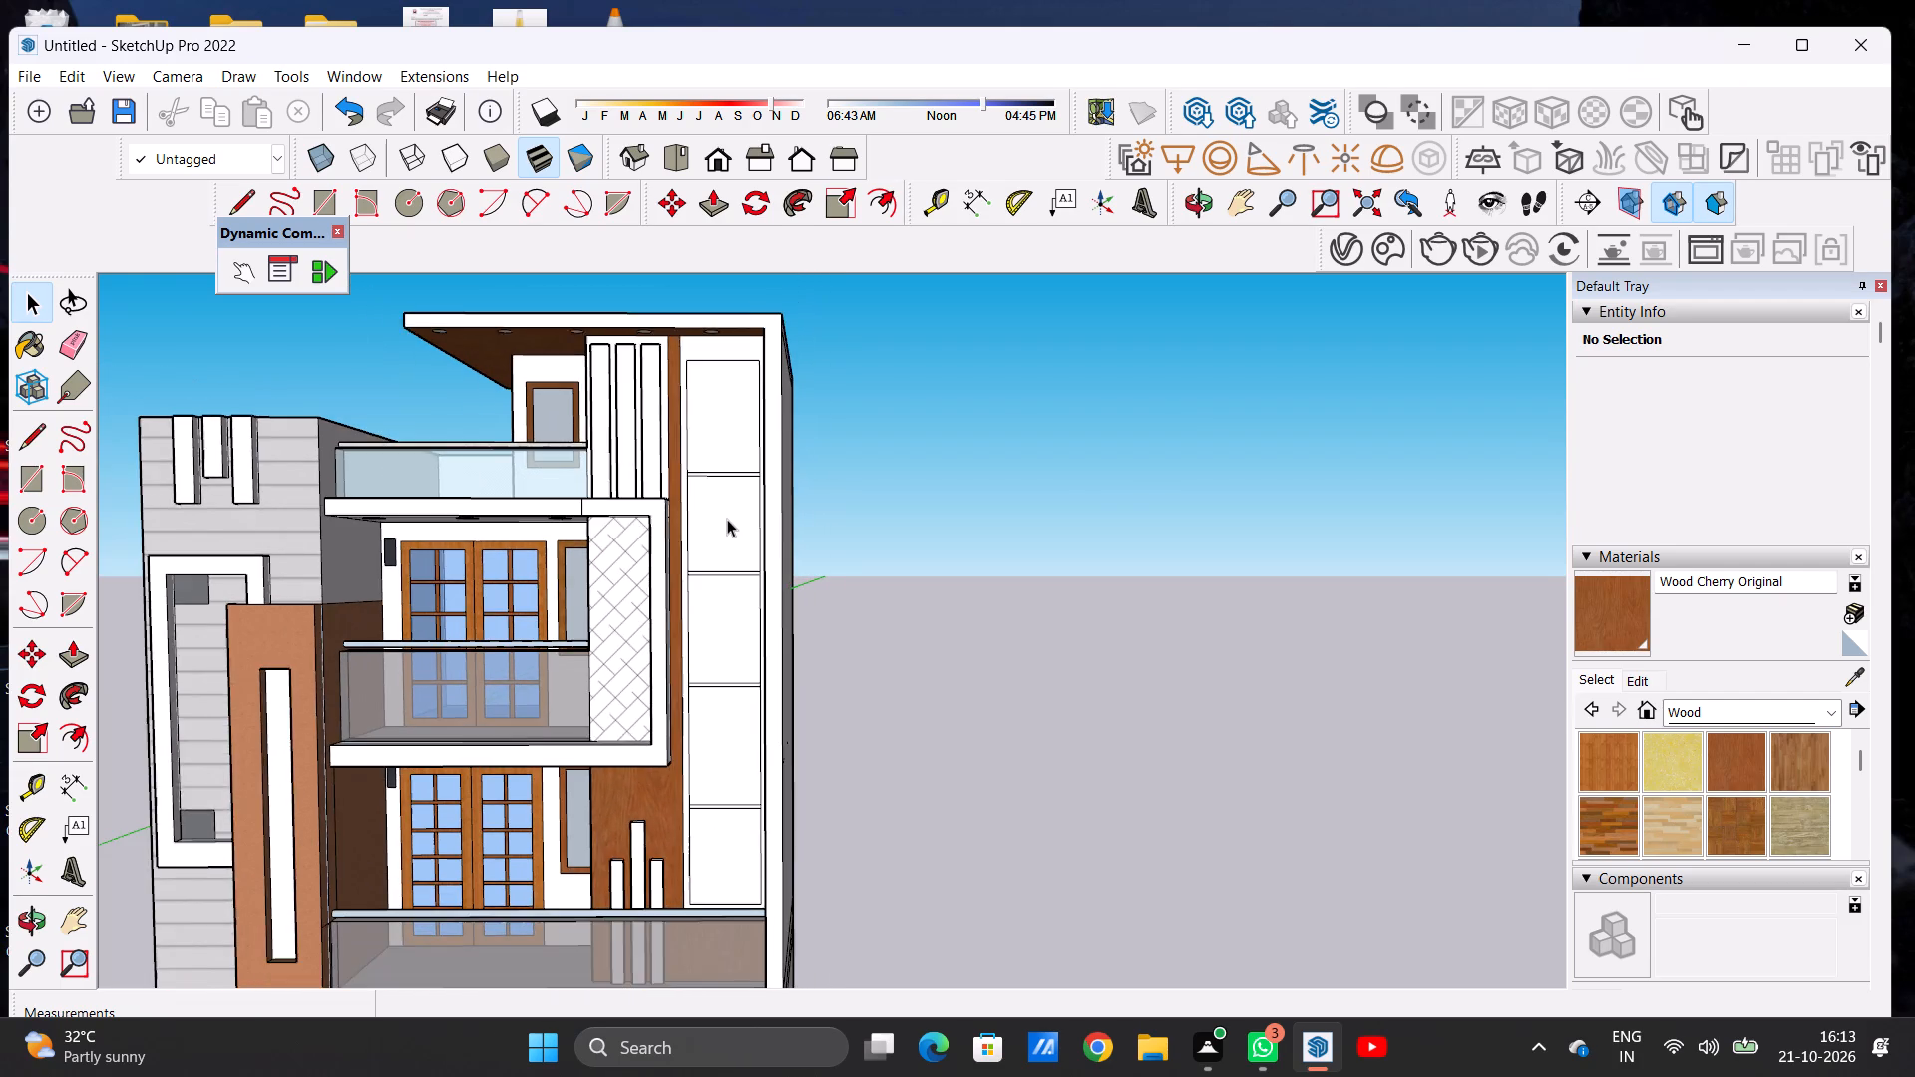
scroll(727, 519, "down", 1)
middle_click_drag(718, 422, 944, 456)
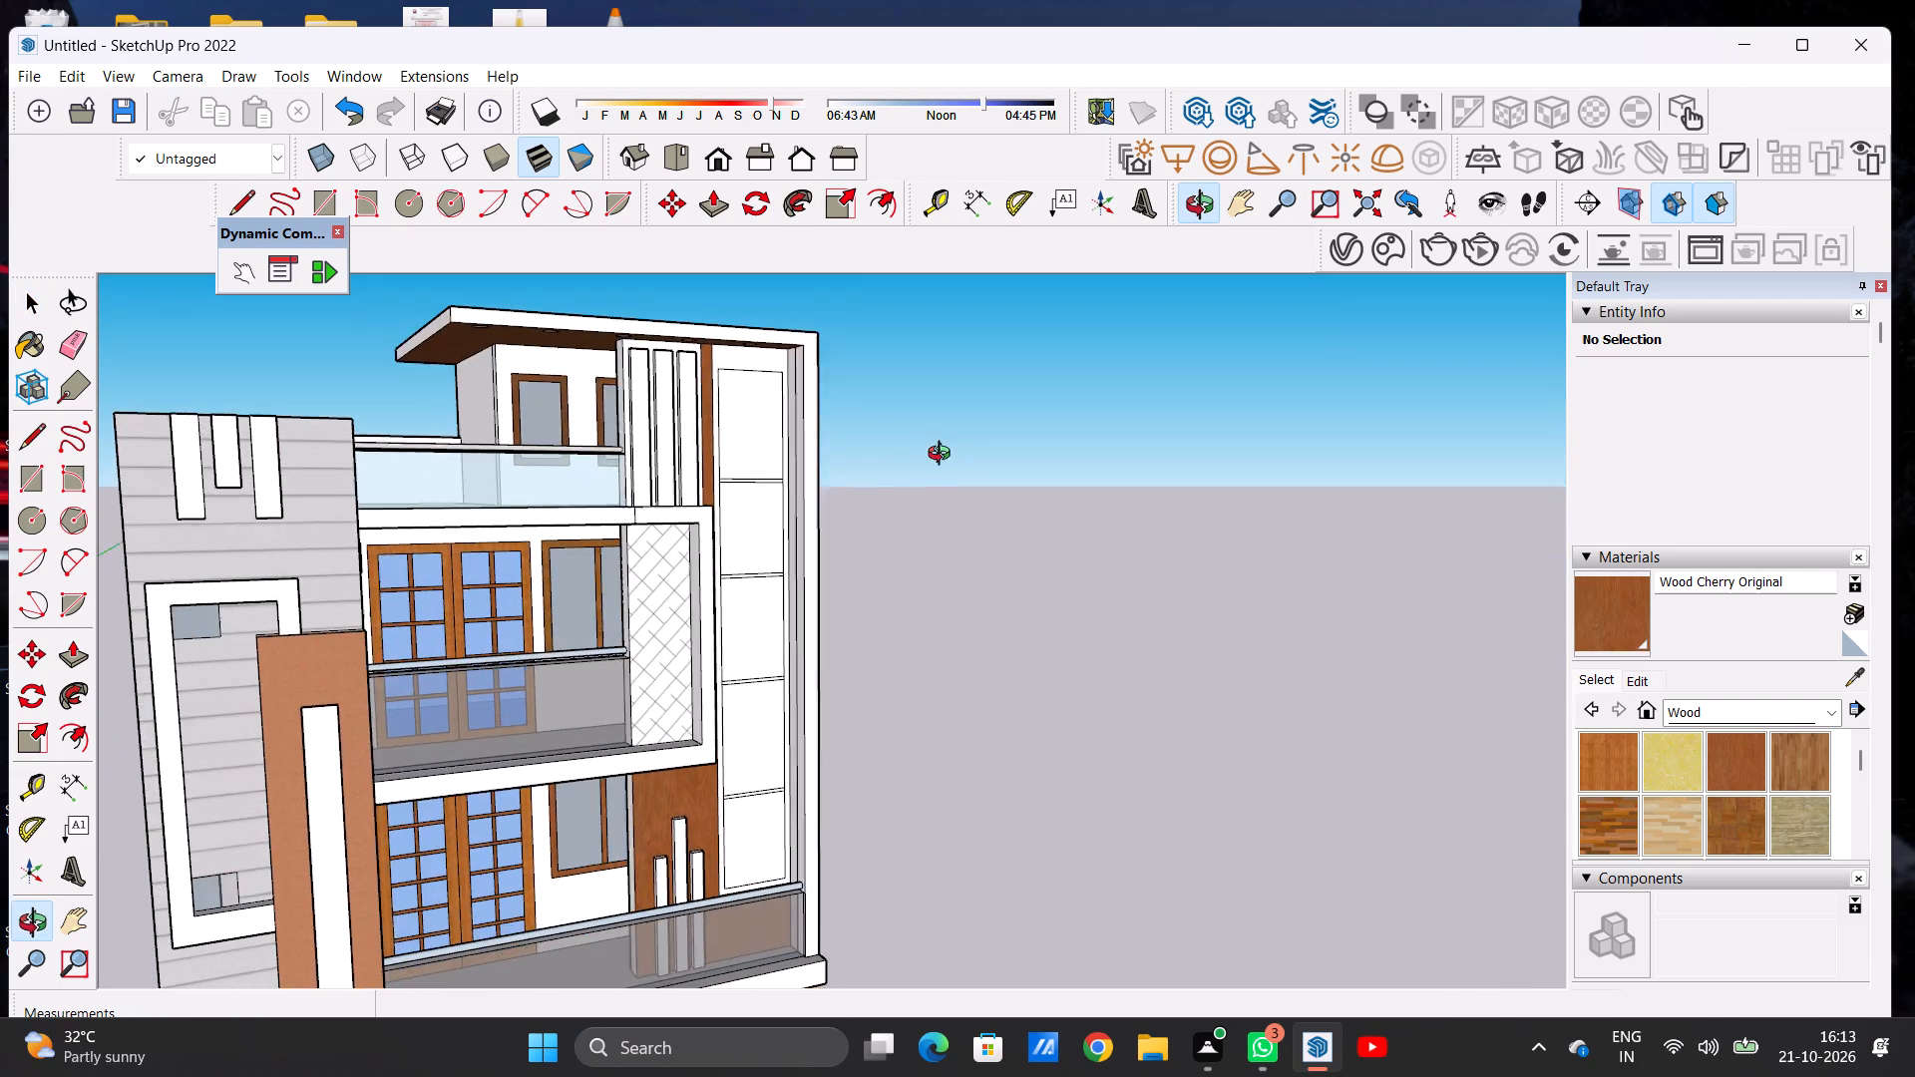
middle_click_drag(944, 456, 696, 474)
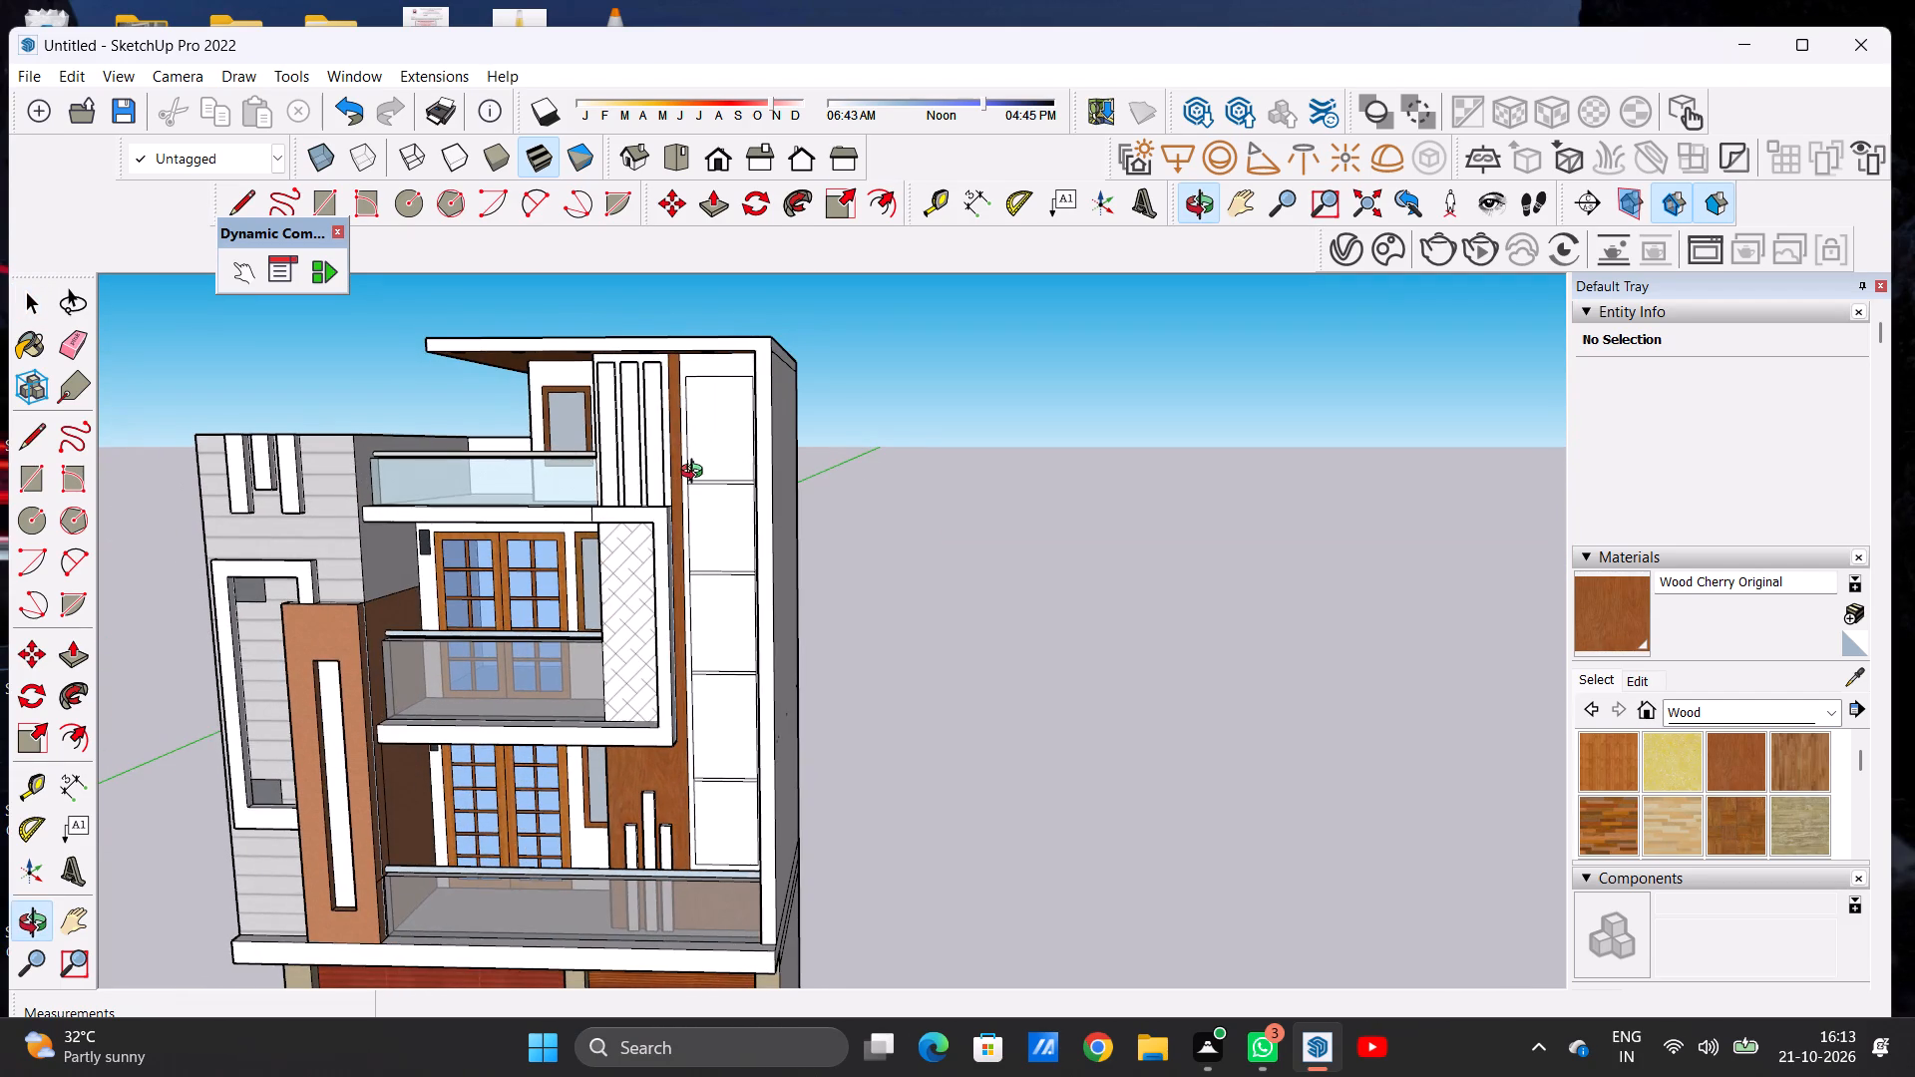
middle_click_drag(696, 474, 710, 477)
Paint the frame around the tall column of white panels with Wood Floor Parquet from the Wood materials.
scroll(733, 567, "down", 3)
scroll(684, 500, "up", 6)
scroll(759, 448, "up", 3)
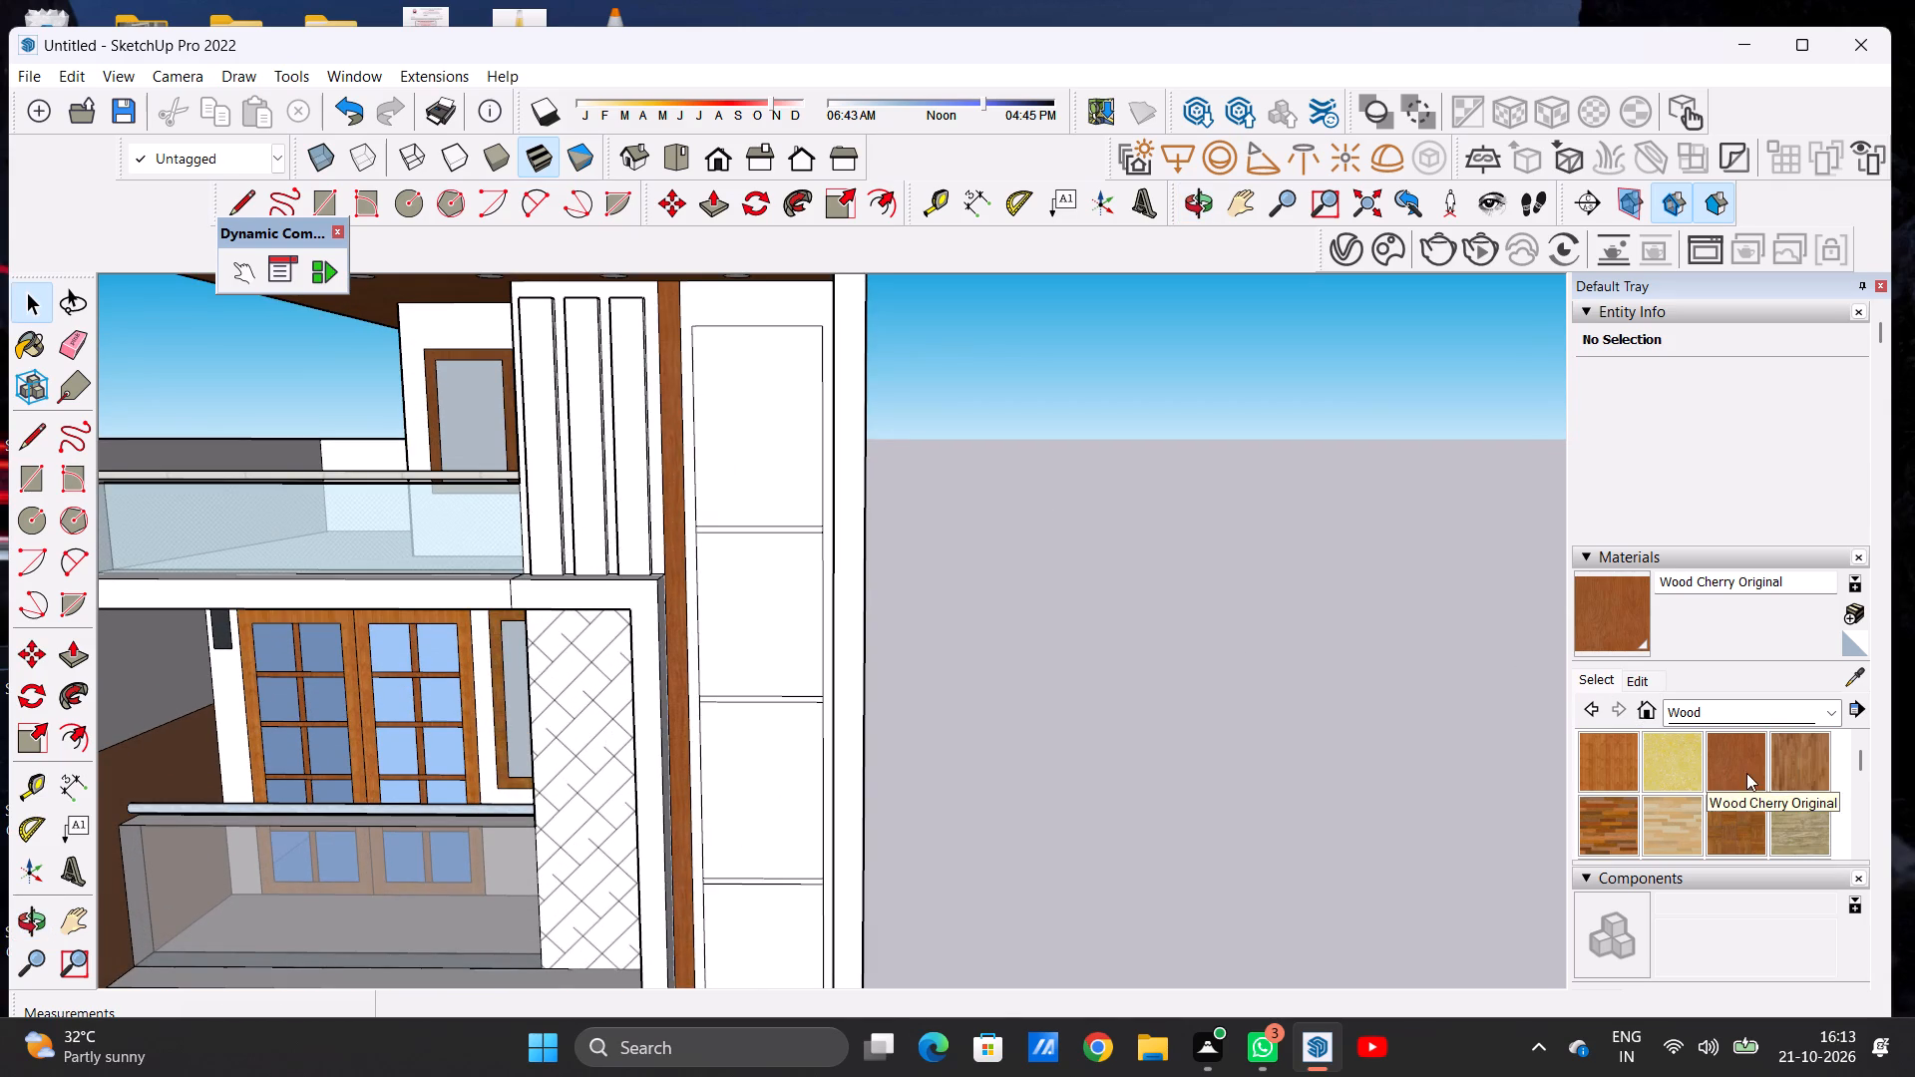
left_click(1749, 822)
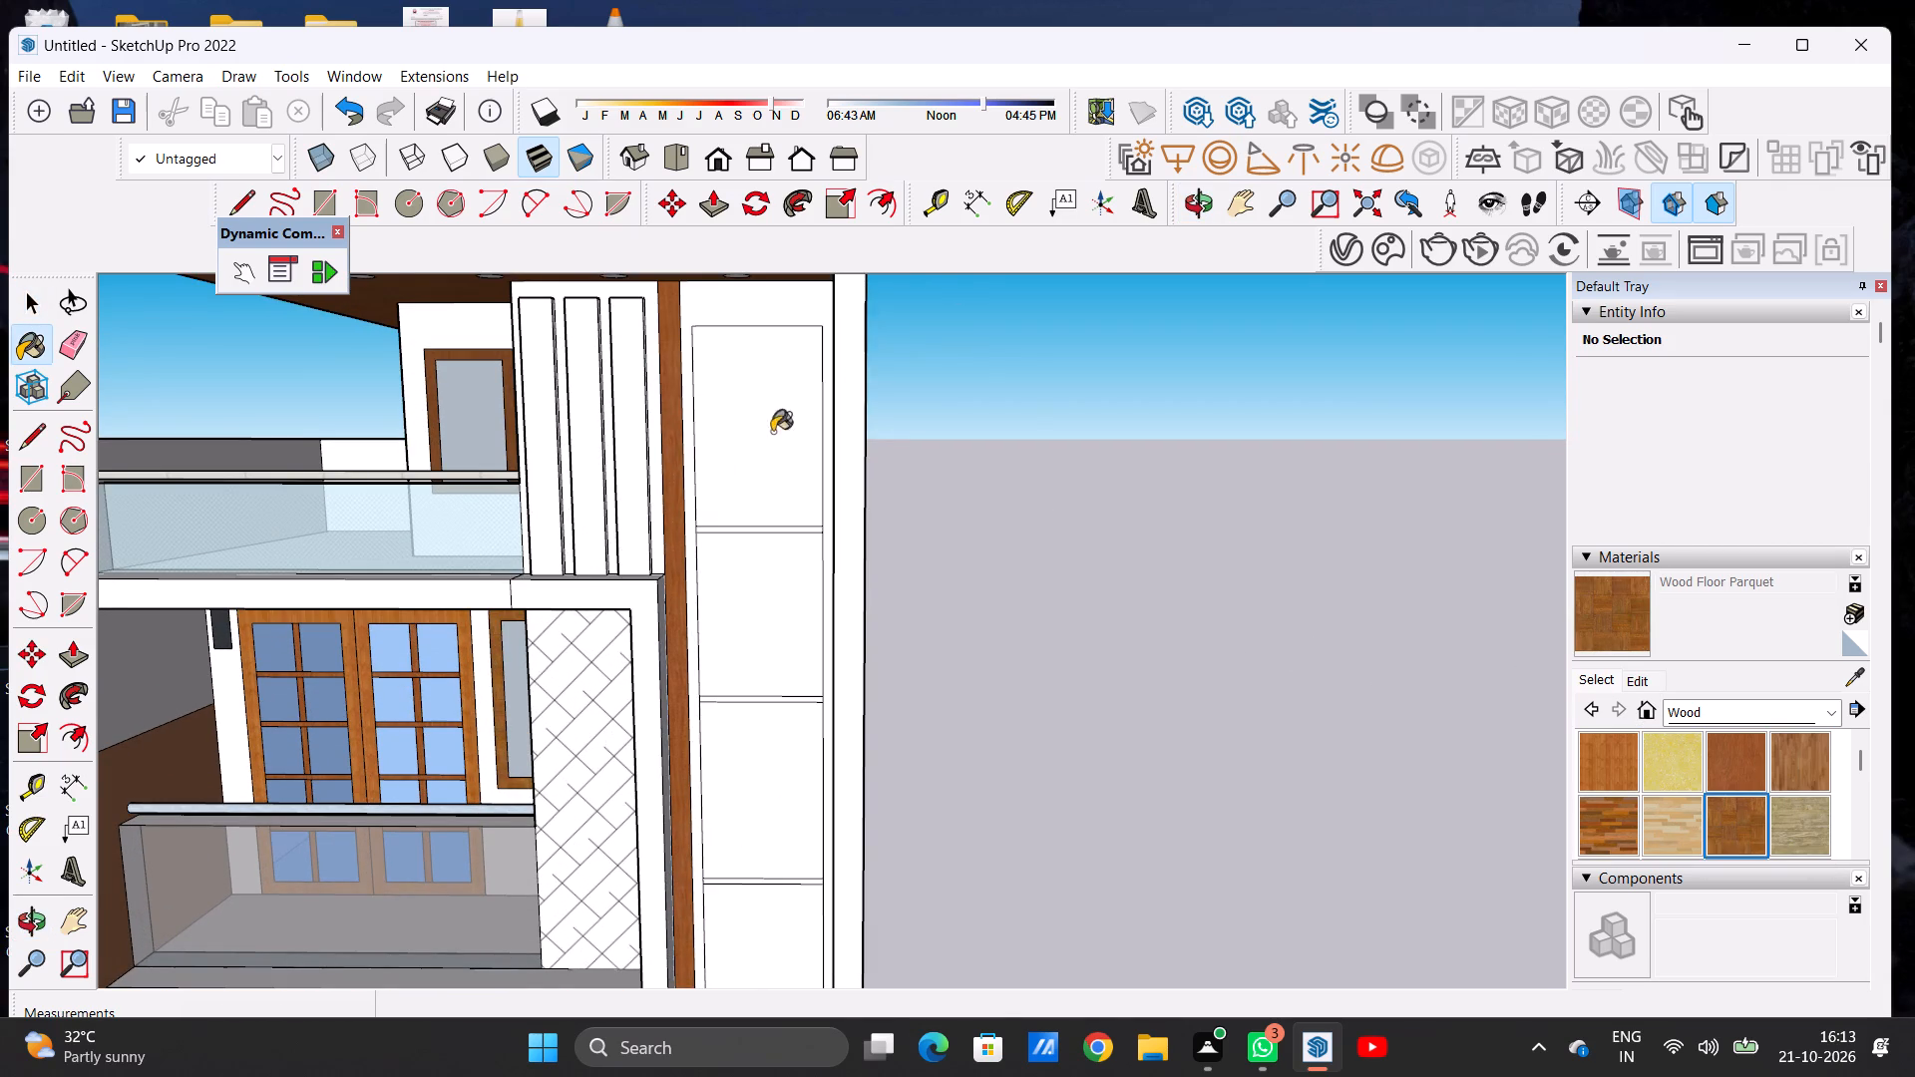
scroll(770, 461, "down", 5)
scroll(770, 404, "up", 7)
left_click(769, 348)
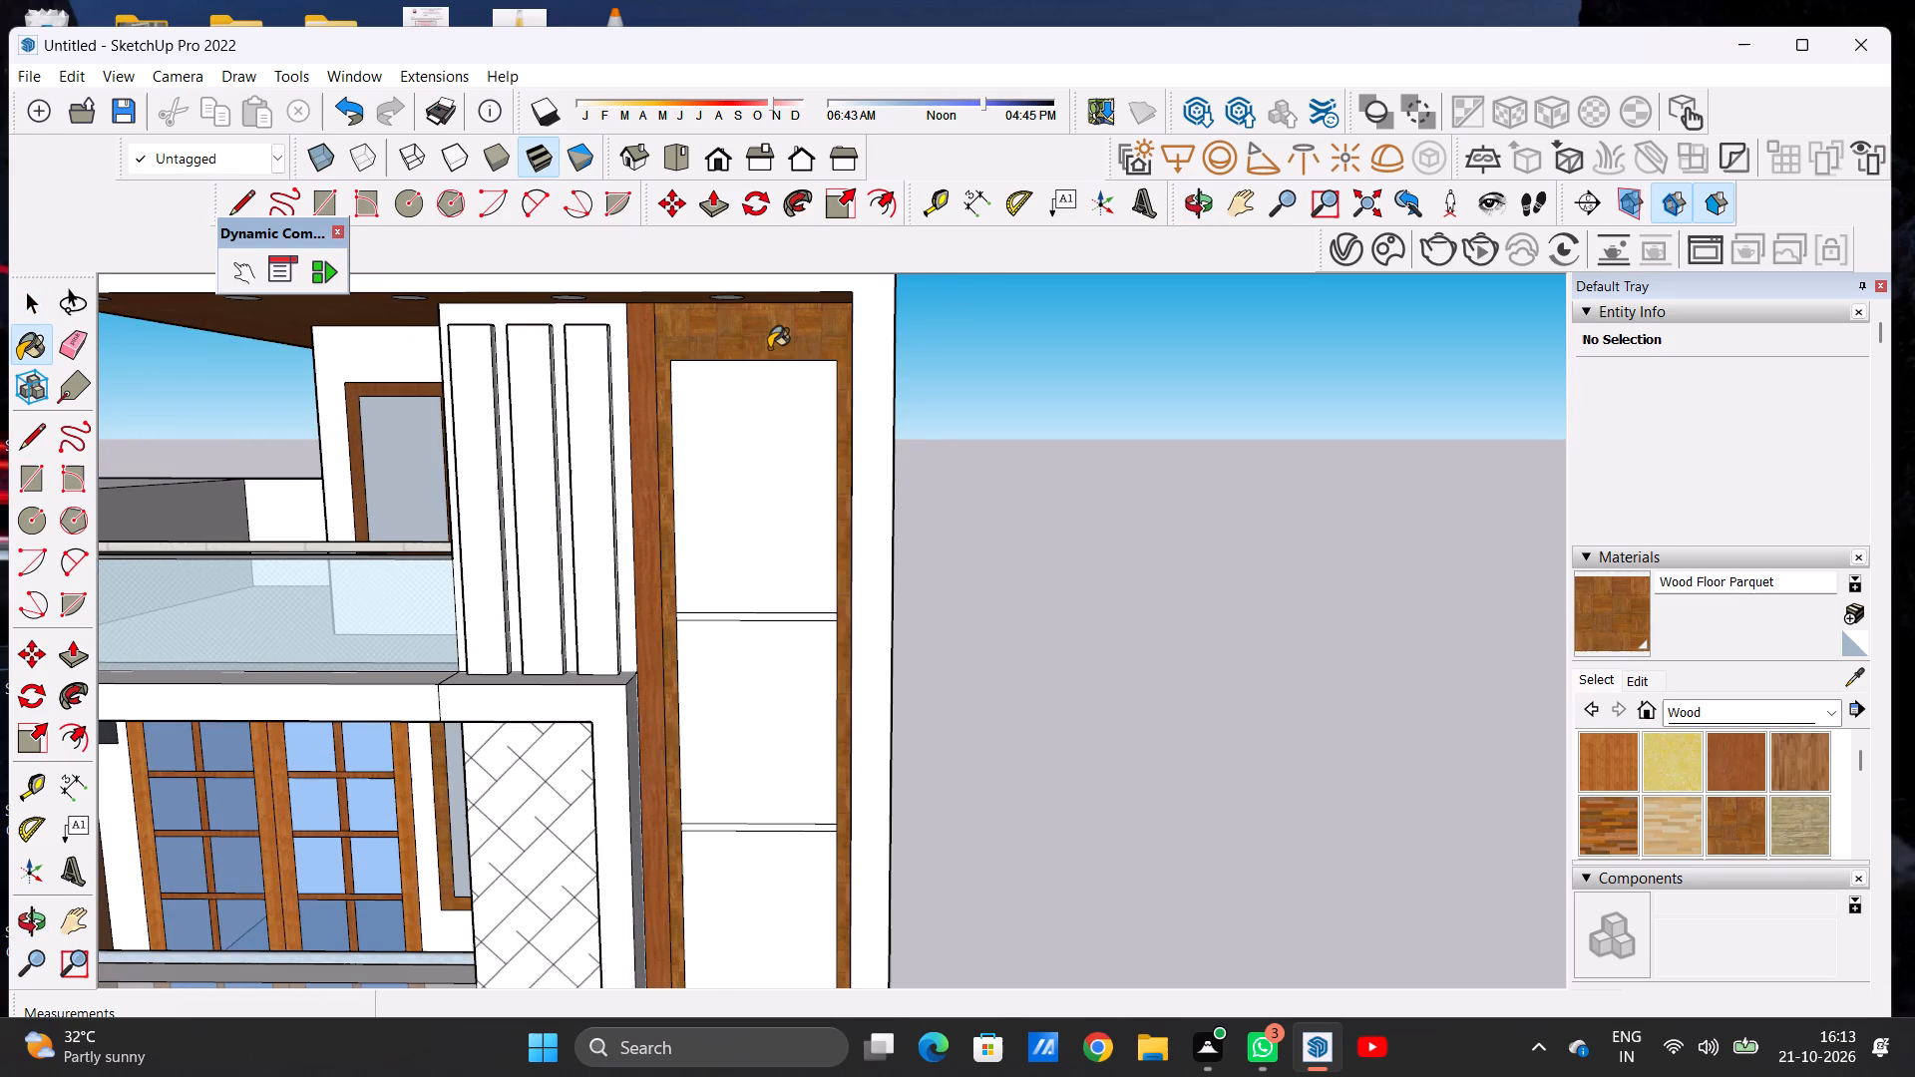
Paint the frame around the tall column of white panels with Wood Veneer 01 from the Wood materials.
scroll(1633, 775, "down", 2)
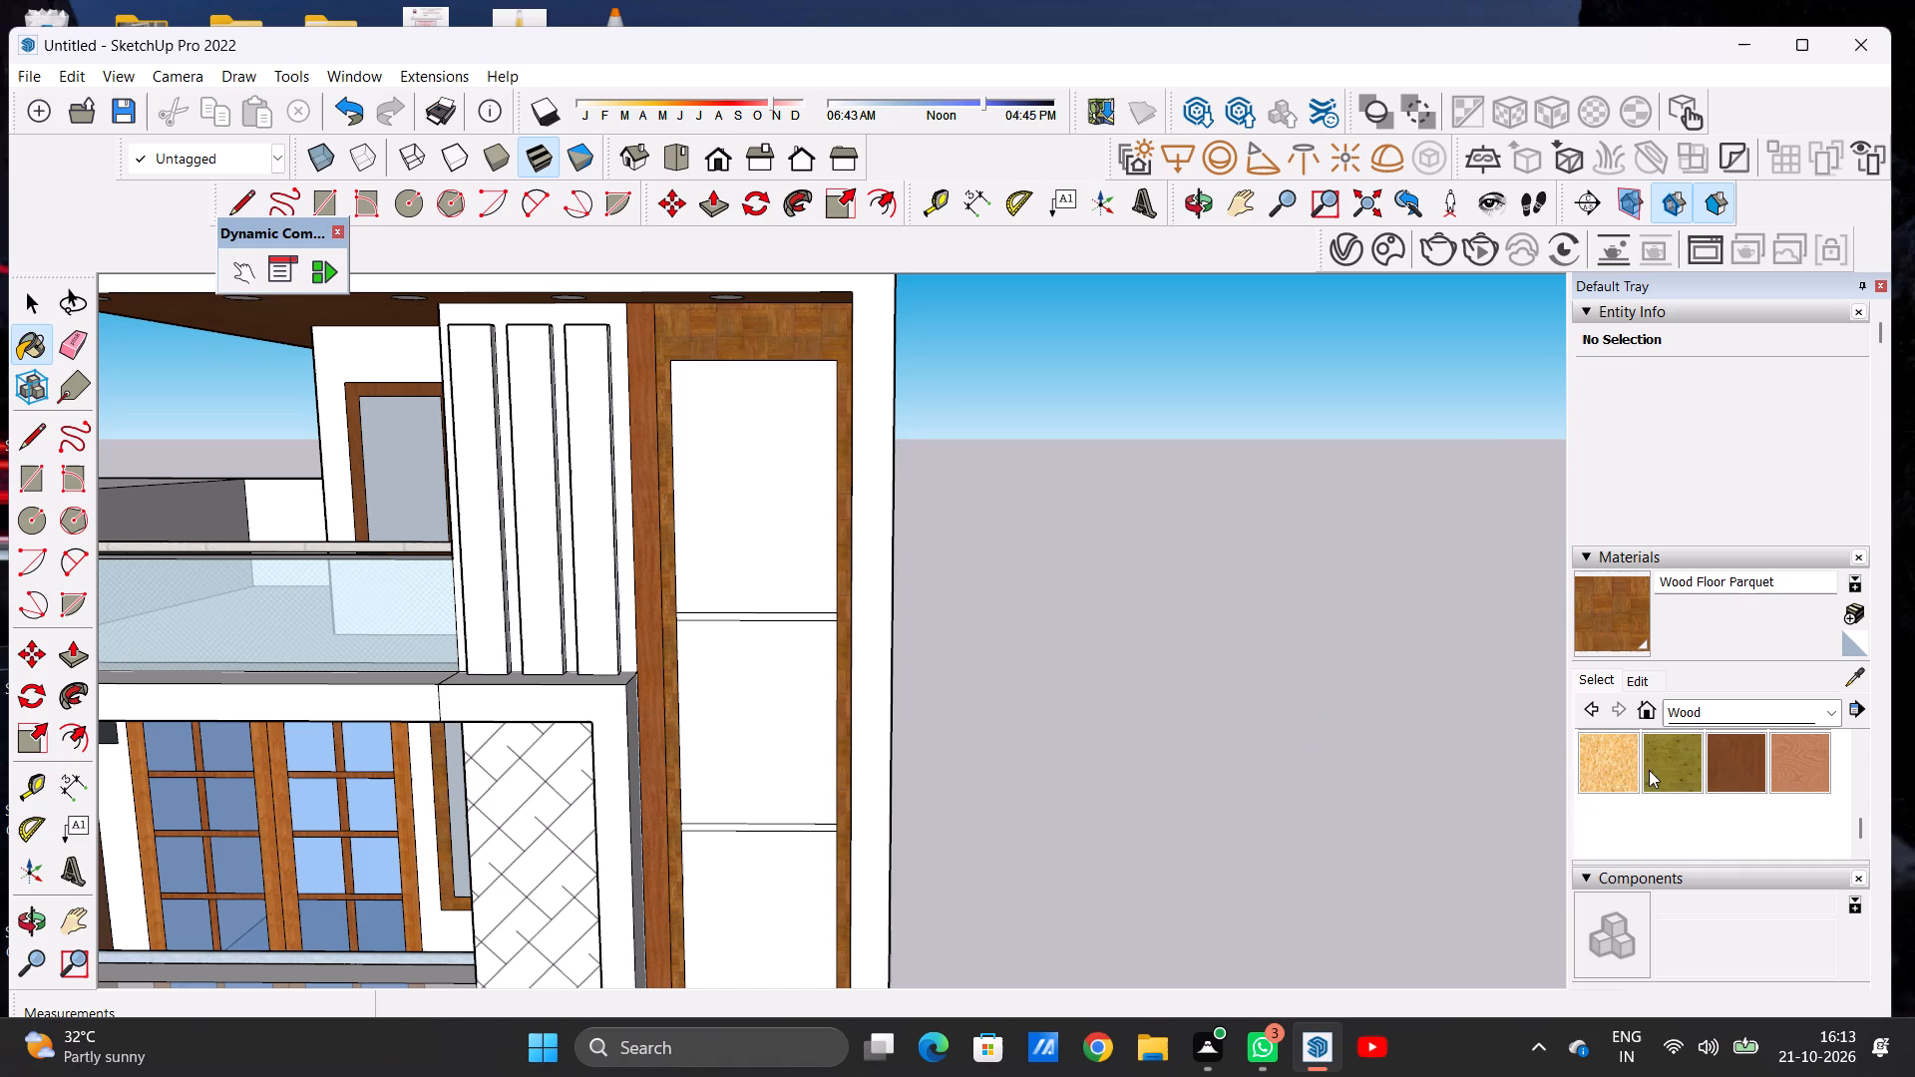
left_click(1726, 766)
scroll(698, 341, "up", 5)
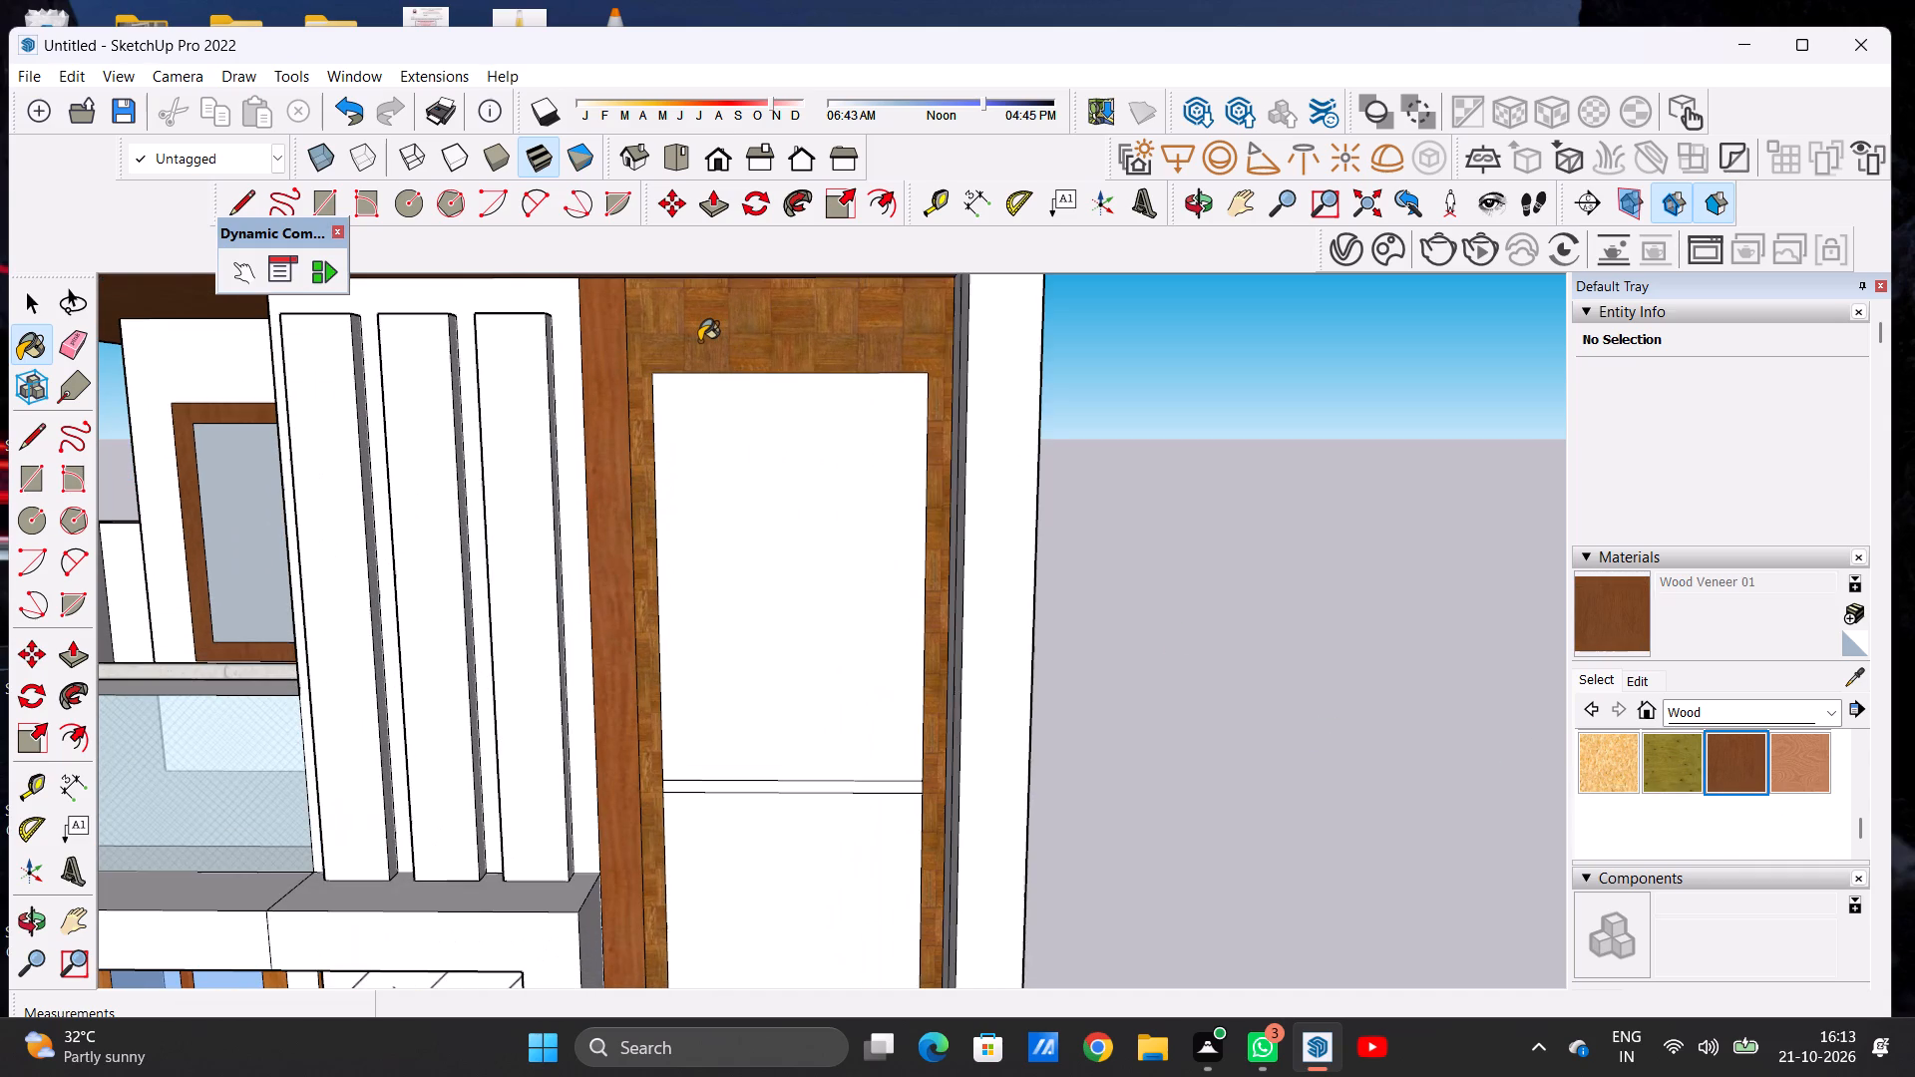
left_click(699, 341)
key("space")
scroll(731, 402, "down", 4)
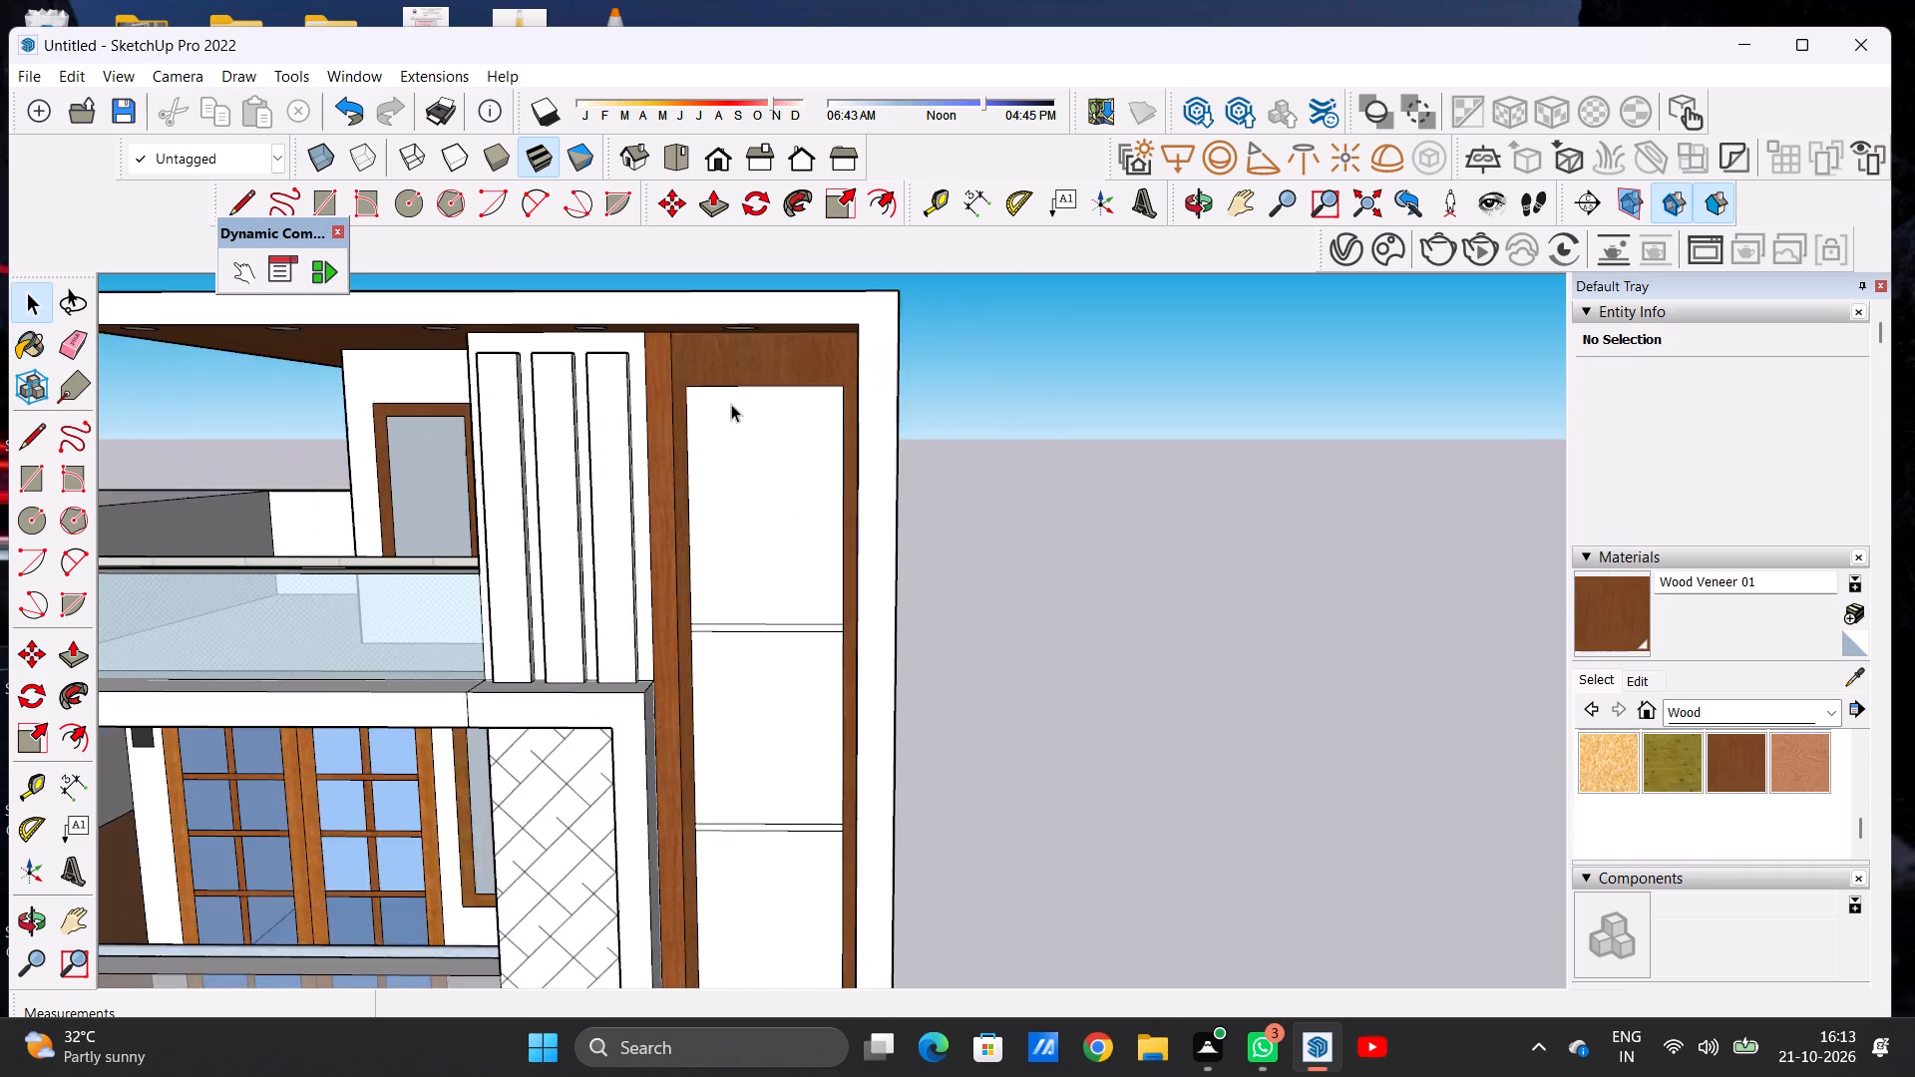
Paint the uppermost horizontal divider strip between the tall column's white panels with Wood Veneer 01.
scroll(731, 404, "down", 7)
scroll(734, 397, "up", 1)
scroll(737, 410, "down", 6)
scroll(740, 589, "up", 5)
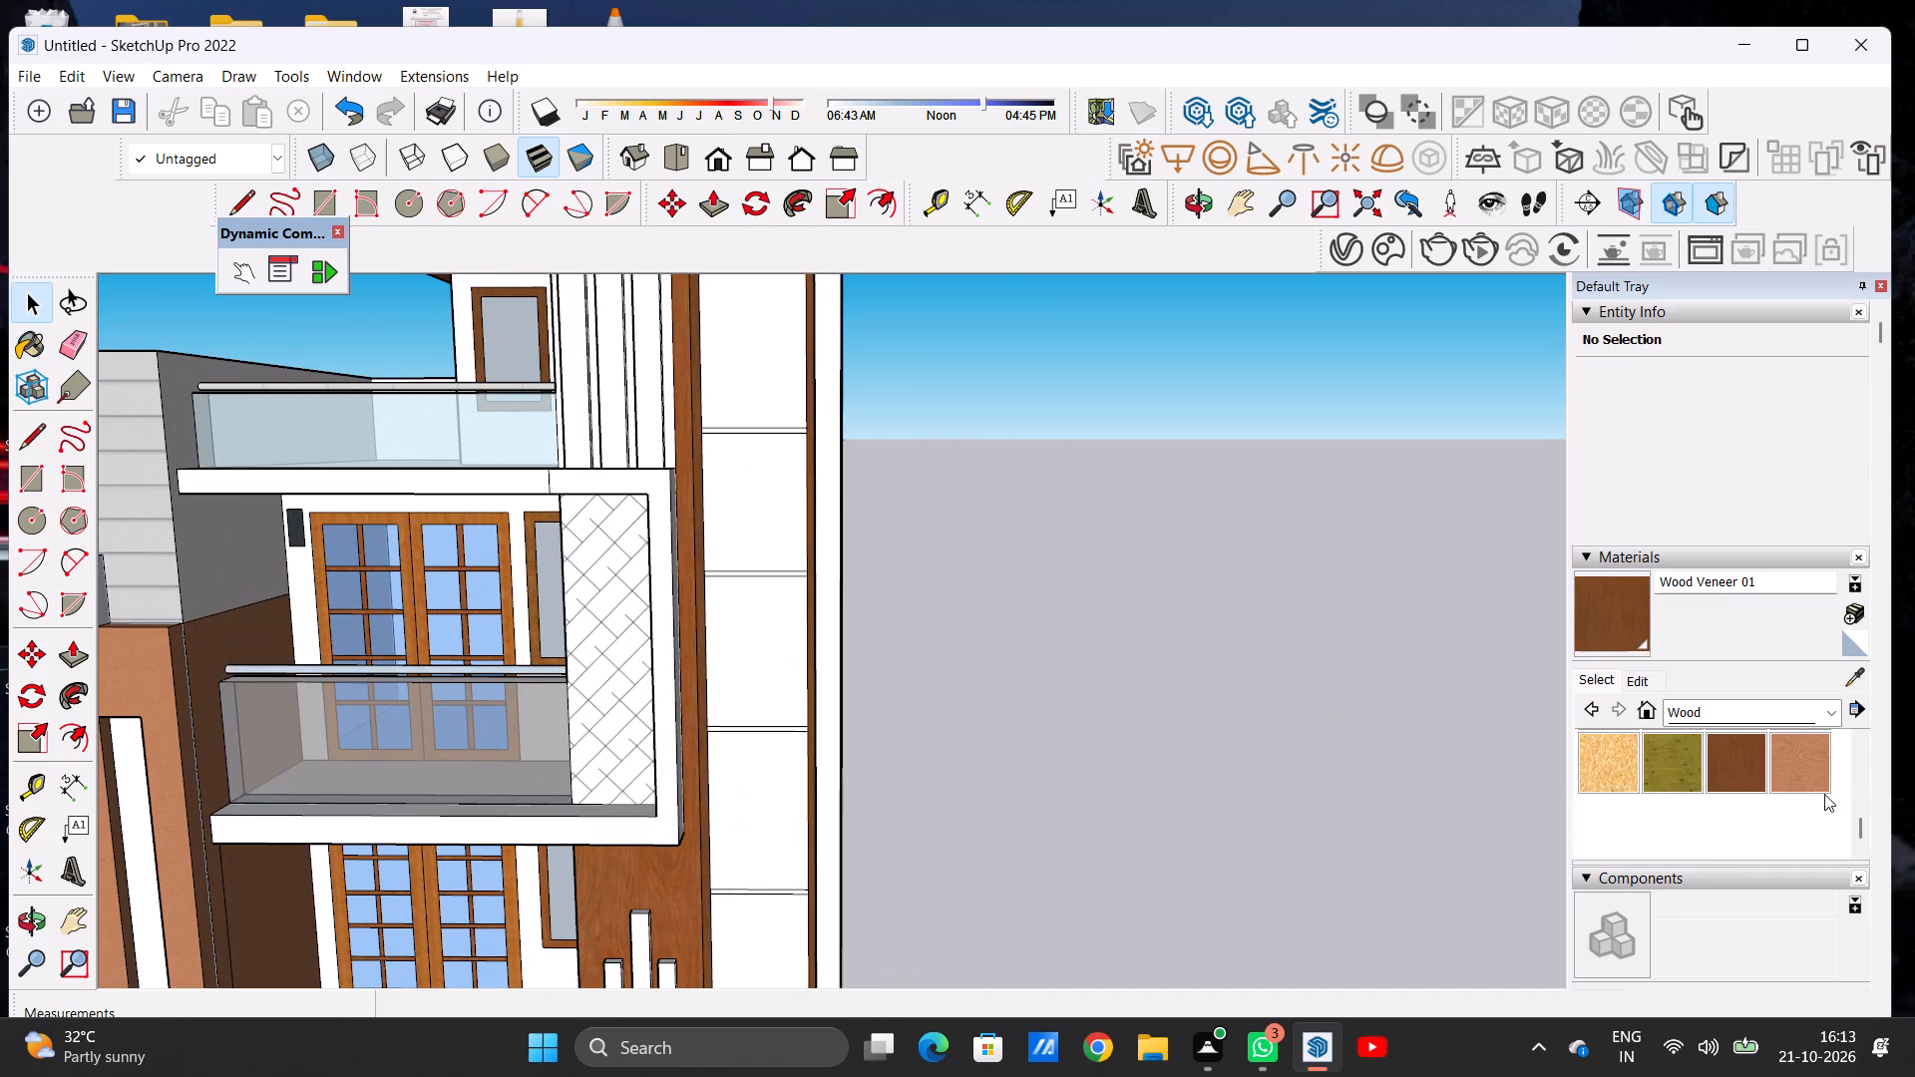
left_click(1623, 628)
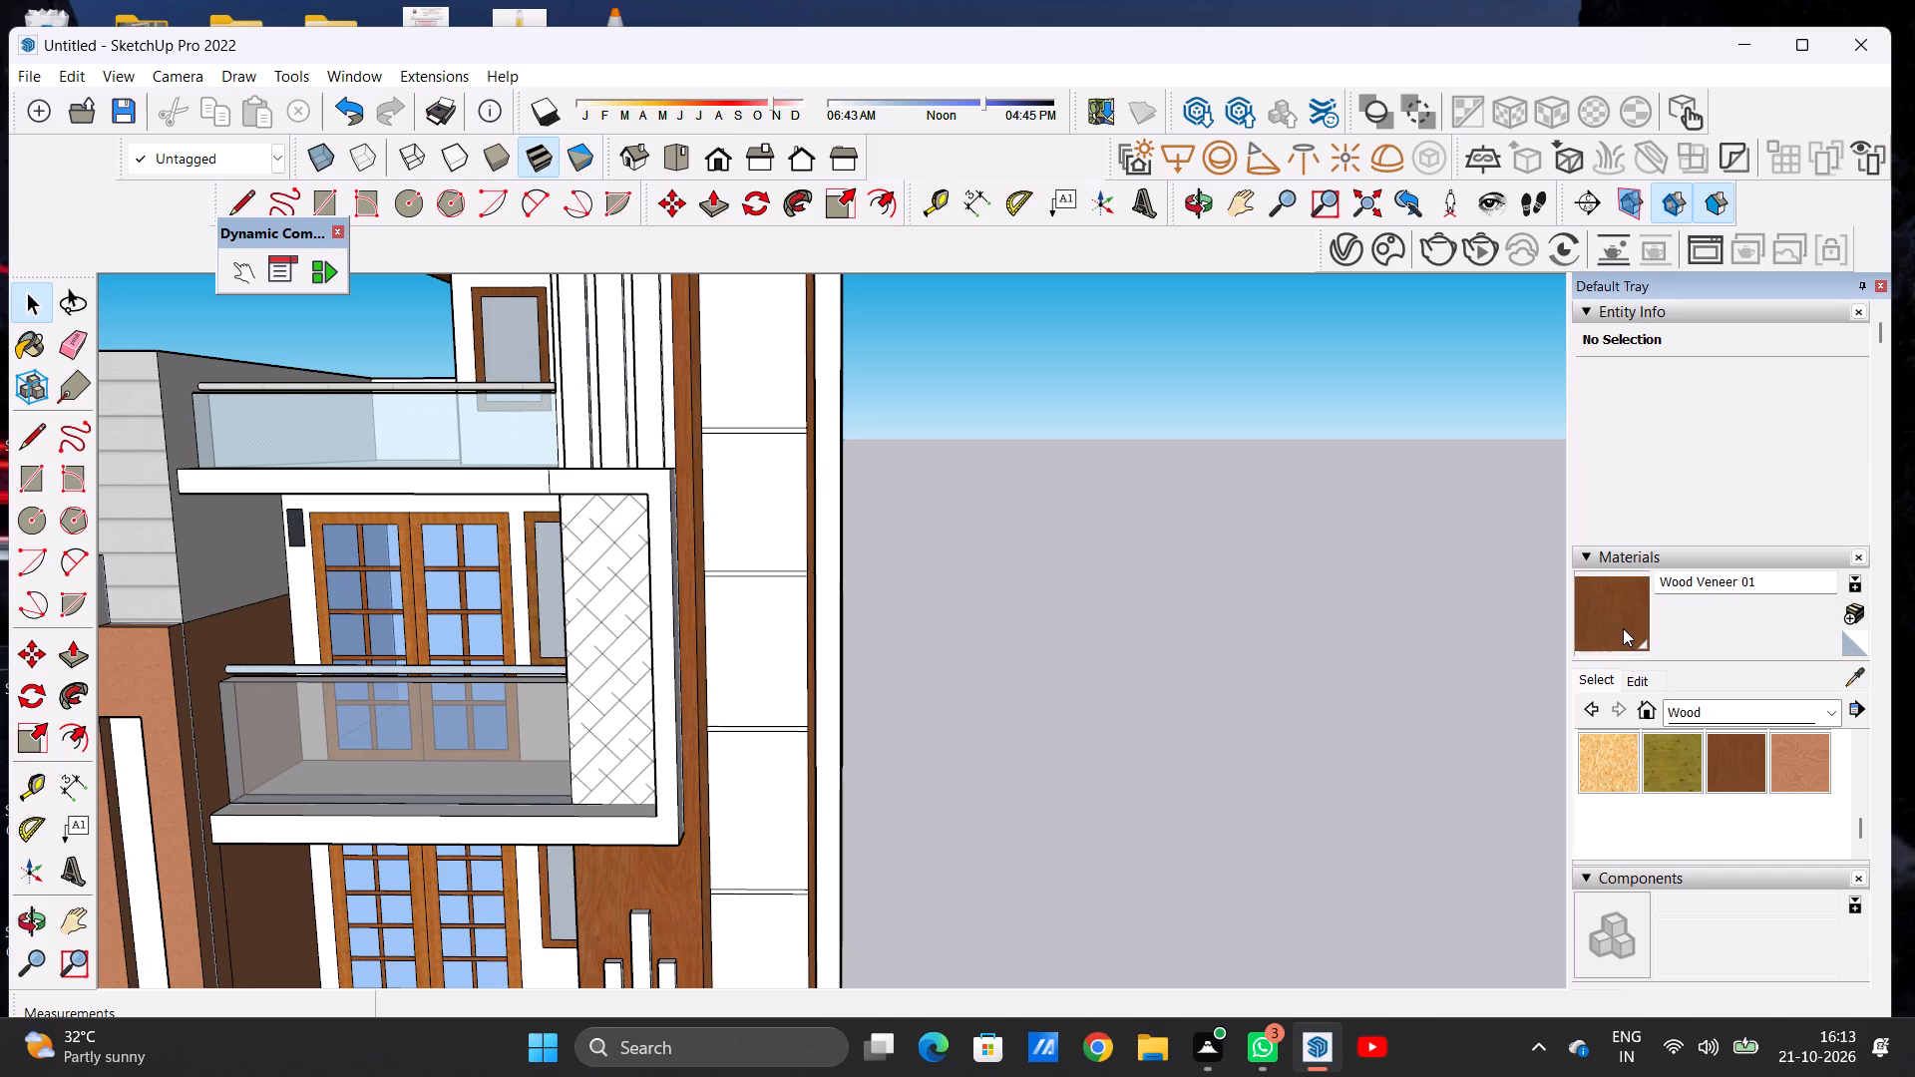
scroll(889, 687, "down", 7)
scroll(796, 582, "down", 1)
scroll(793, 576, "up", 14)
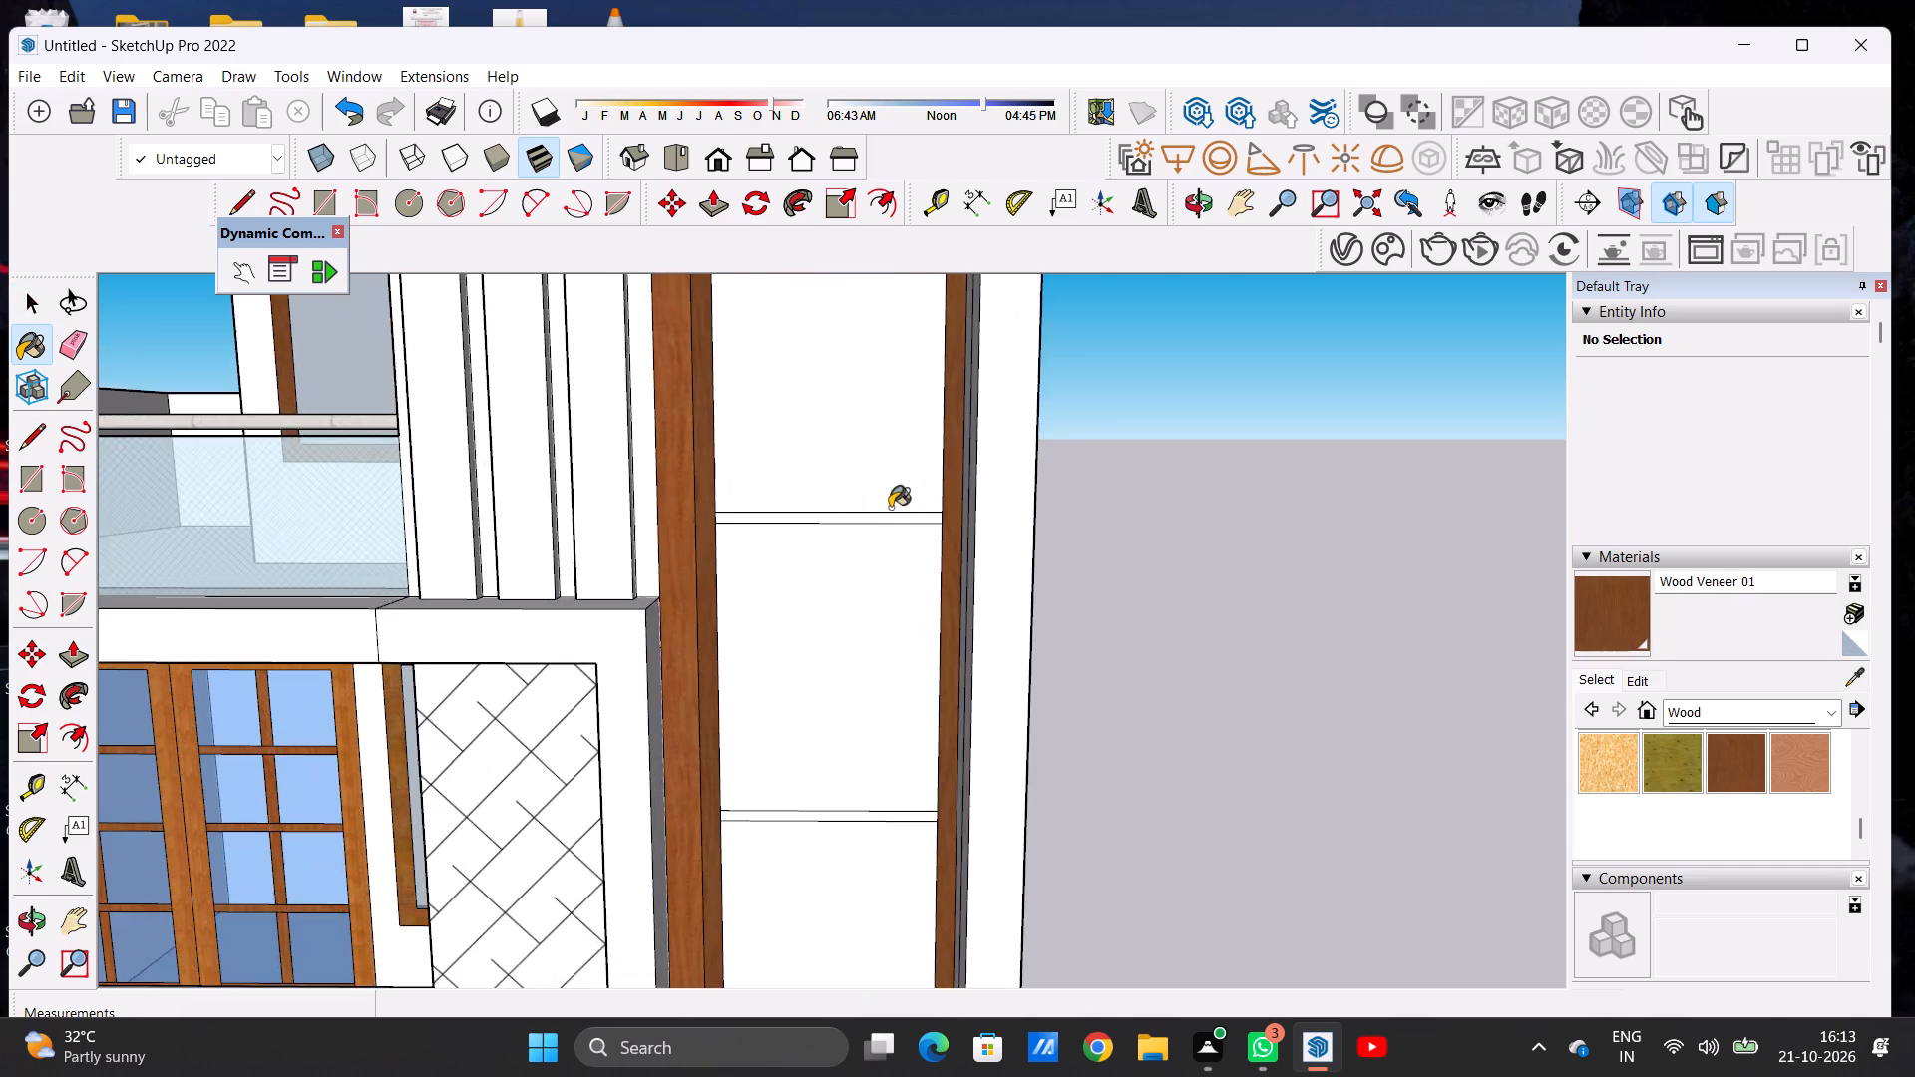
scroll(896, 508, "up", 14)
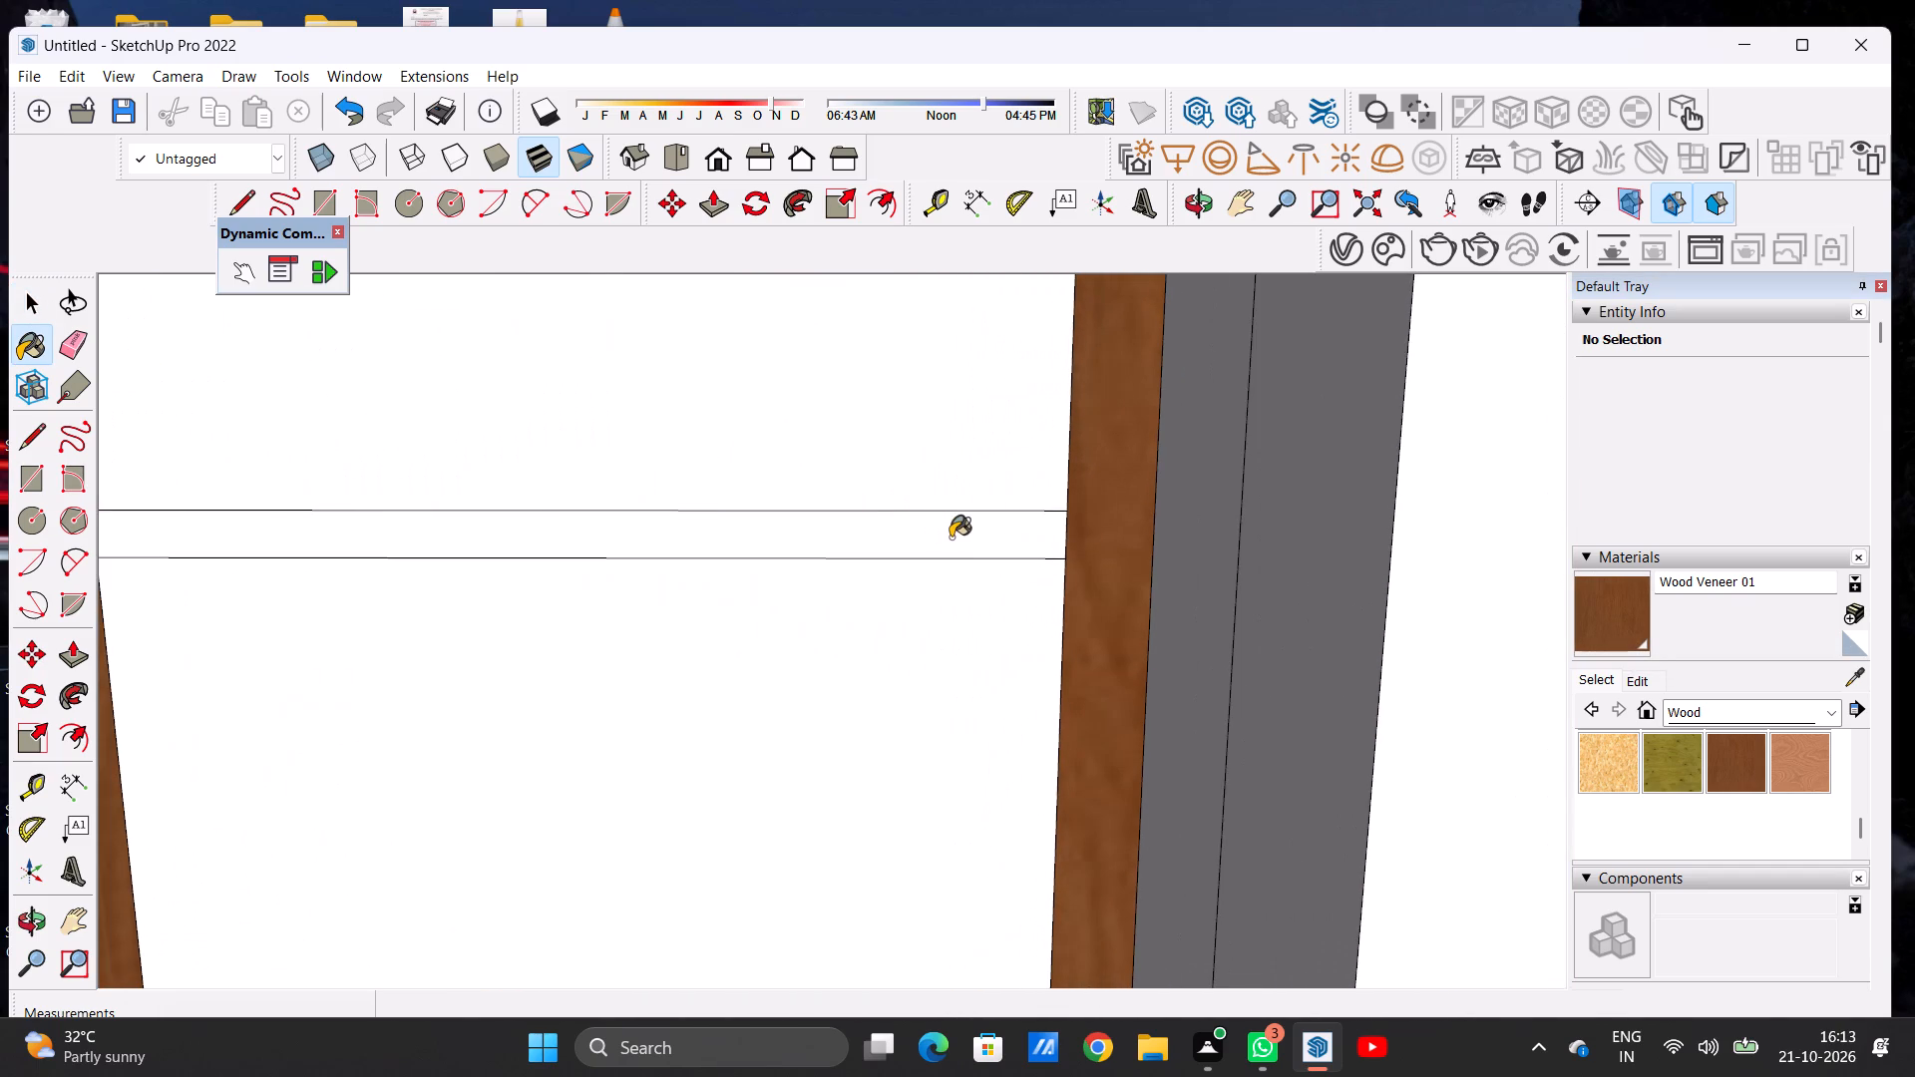
left_click(951, 538)
Paint the second horizontal divider strip from the top of the panelled column with Wood Veneer 01.
scroll(979, 455, "down", 15)
scroll(965, 491, "up", 1)
scroll(909, 535, "down", 3)
middle_click_drag(687, 599, 1068, 554)
middle_click_drag(1068, 554, 825, 570)
scroll(753, 594, "down", 8)
scroll(738, 590, "up", 1)
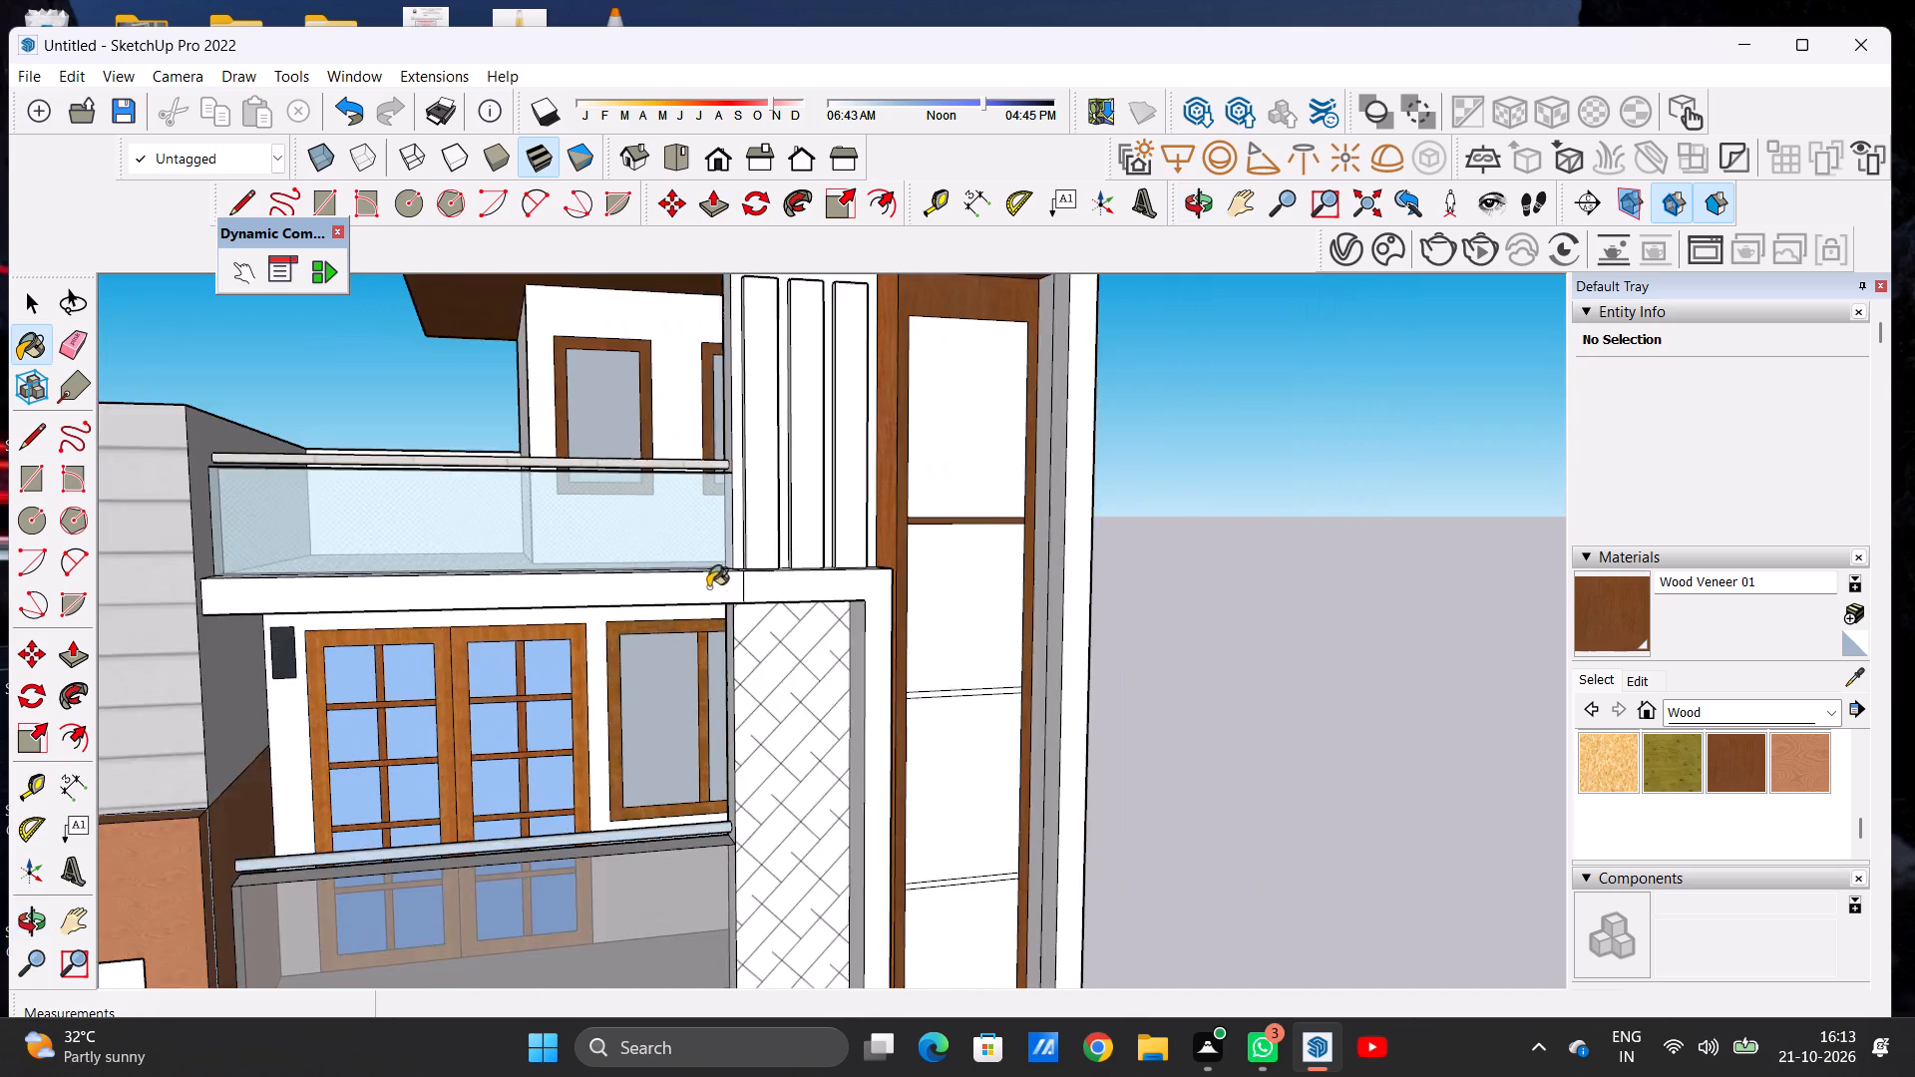
scroll(708, 587, "down", 4)
scroll(965, 636, "down", 1)
scroll(965, 636, "up", 5)
scroll(901, 721, "up", 15)
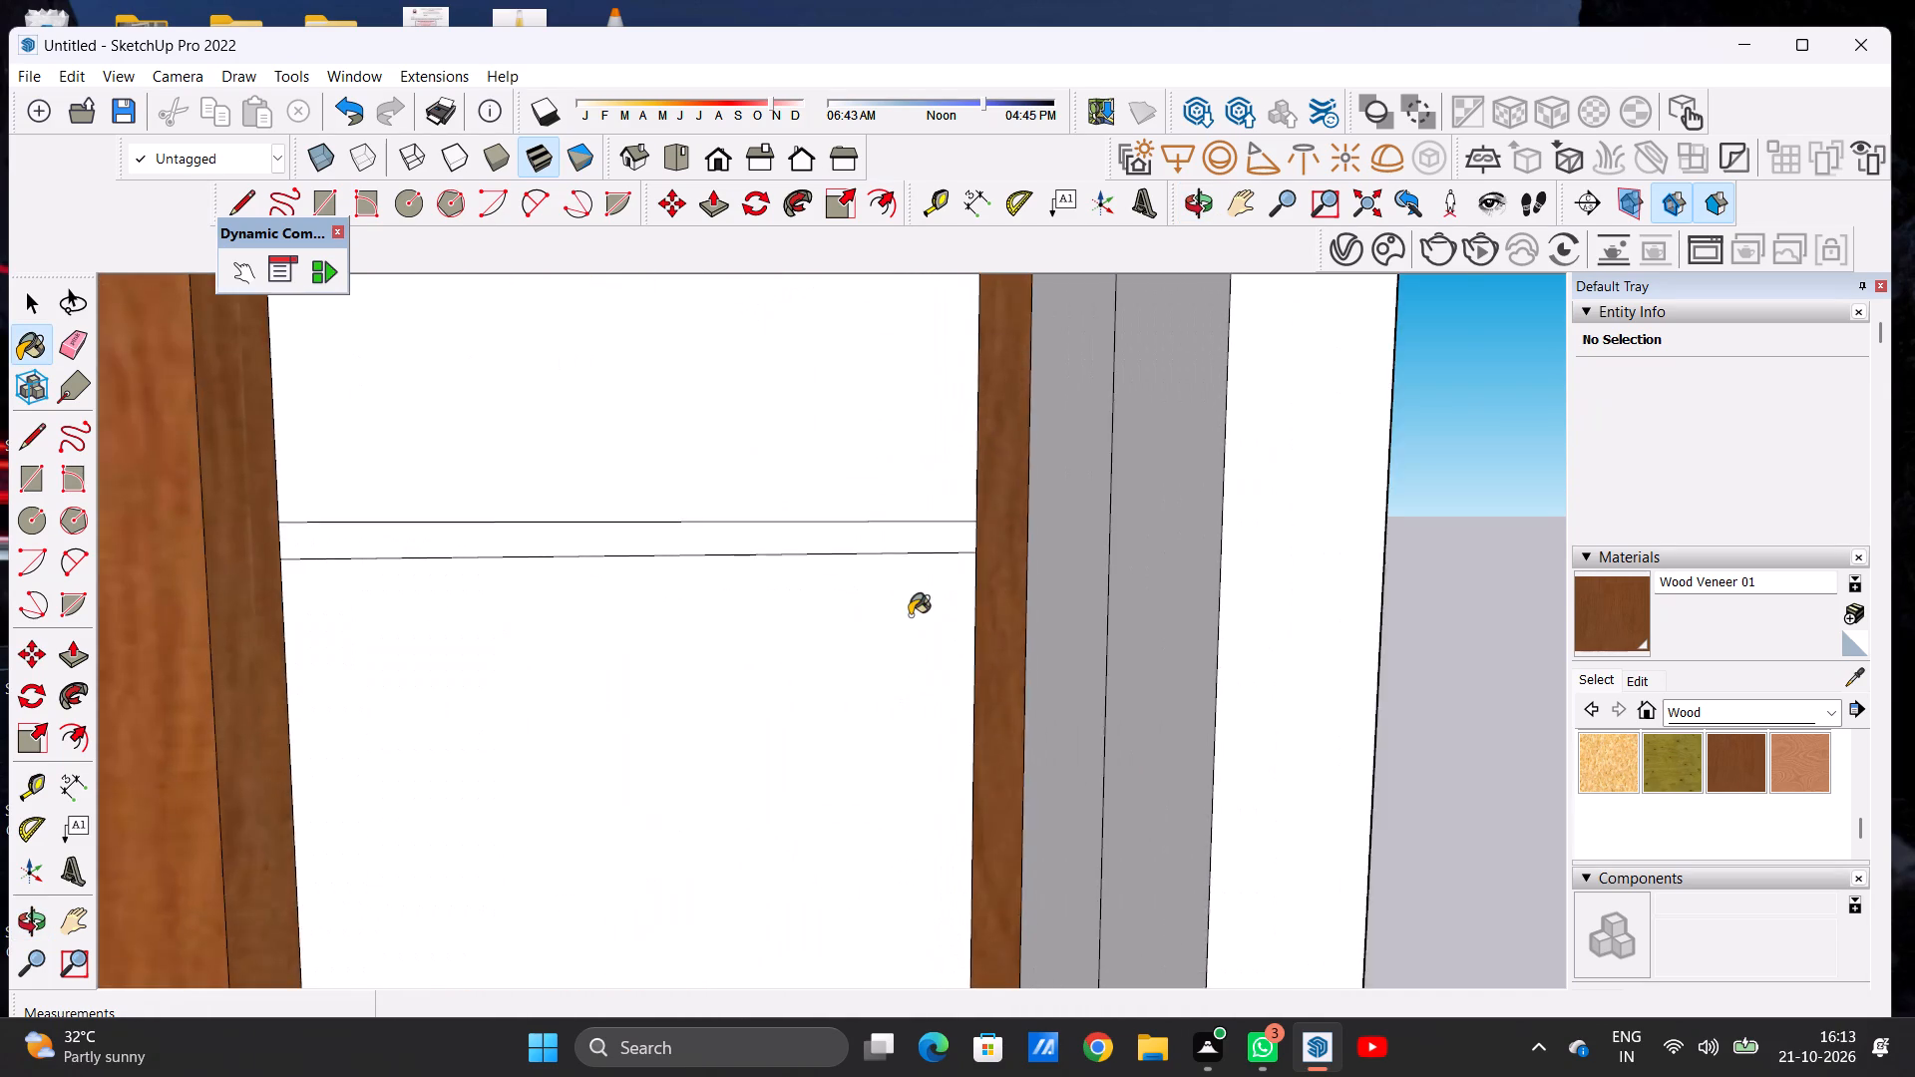
scroll(913, 603, "up", 1)
scroll(915, 594, "down", 1)
scroll(915, 594, "up", 4)
left_click(895, 514)
Paint the third horizontal divider strip from the top of the panelled column with Wood Veneer 01.
scroll(832, 548, "down", 13)
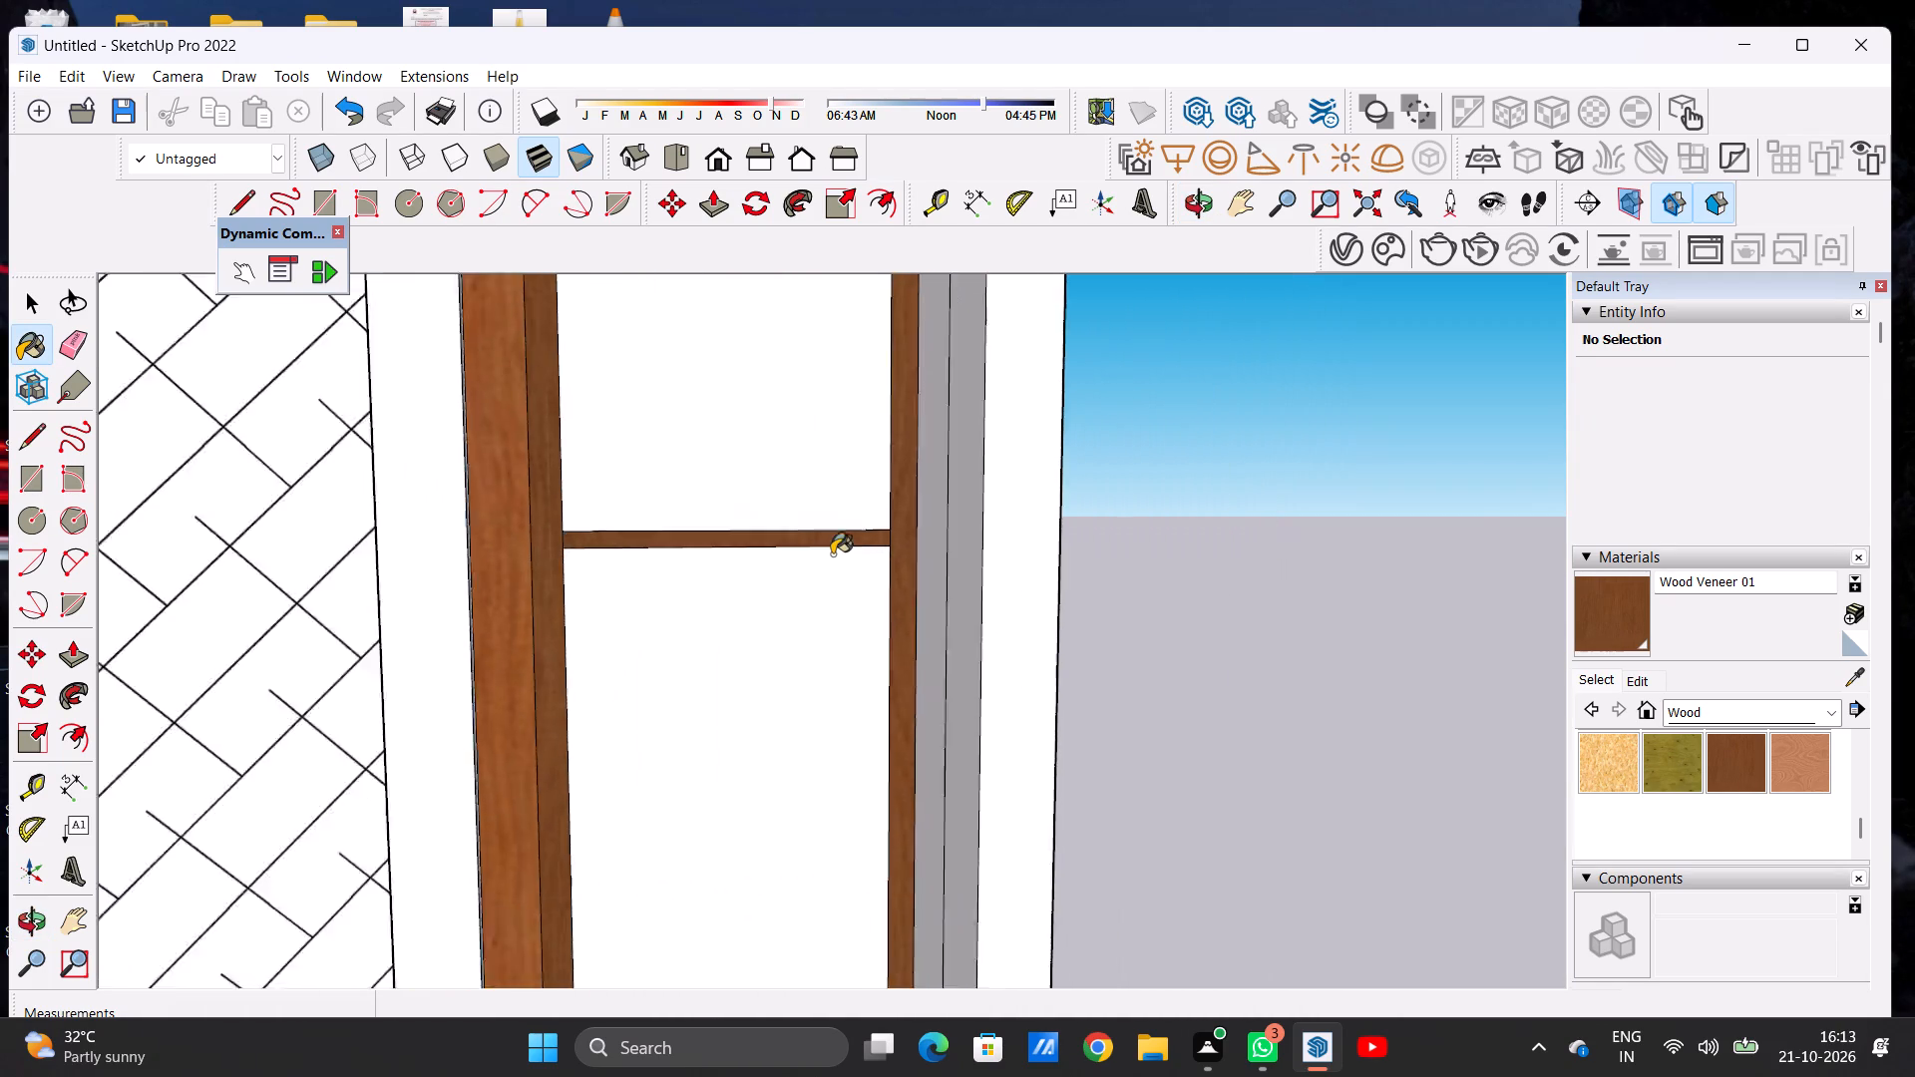
scroll(832, 554, "down", 13)
scroll(821, 520, "up", 1)
scroll(821, 520, "down", 3)
scroll(829, 731, "up", 5)
scroll(855, 593, "up", 9)
scroll(855, 593, "down", 1)
scroll(855, 593, "up", 3)
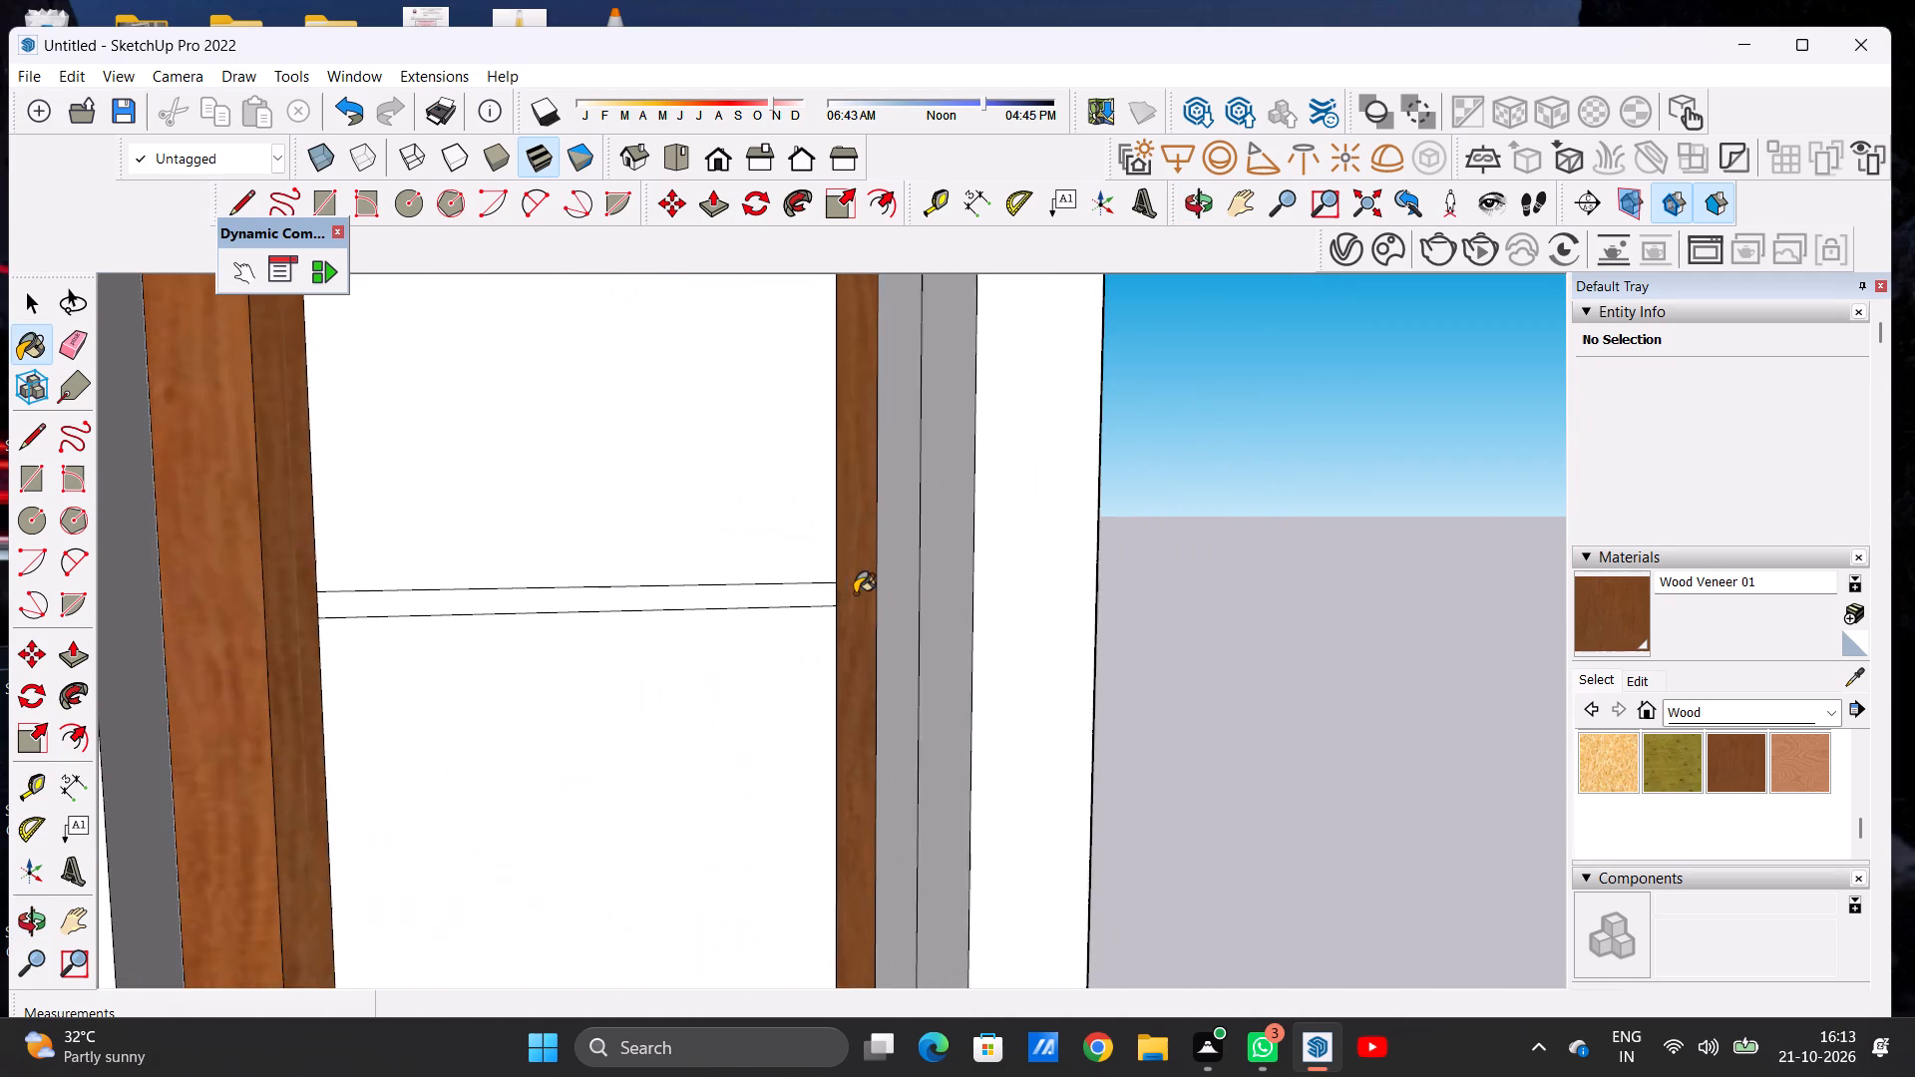
scroll(855, 593, "up", 4)
scroll(834, 593, "down", 1)
scroll(834, 593, "up", 3)
left_click(817, 589)
Paint the lowest horizontal divider strip of the panelled column with Wood Veneer 01.
scroll(801, 547, "down", 8)
scroll(801, 547, "up", 1)
scroll(801, 547, "down", 14)
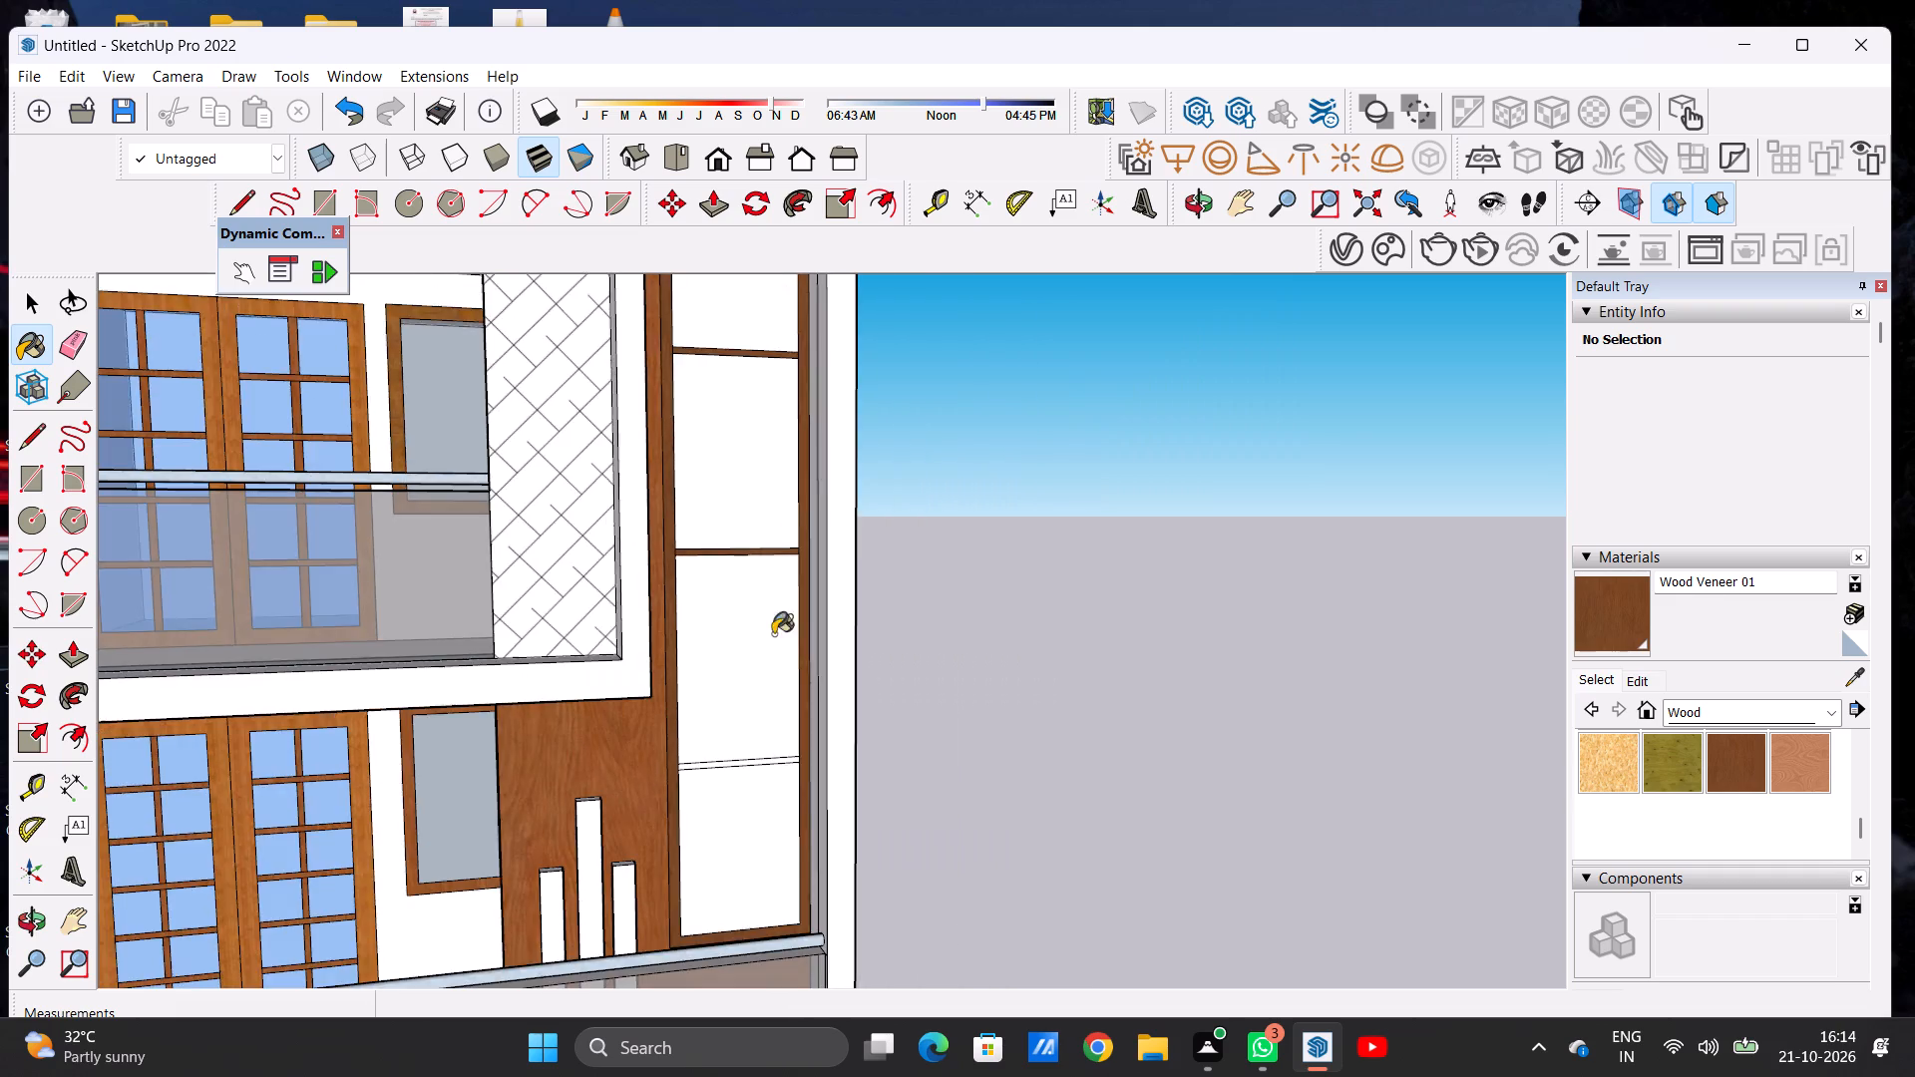
scroll(783, 797, "up", 14)
scroll(802, 721, "up", 8)
left_click(802, 667)
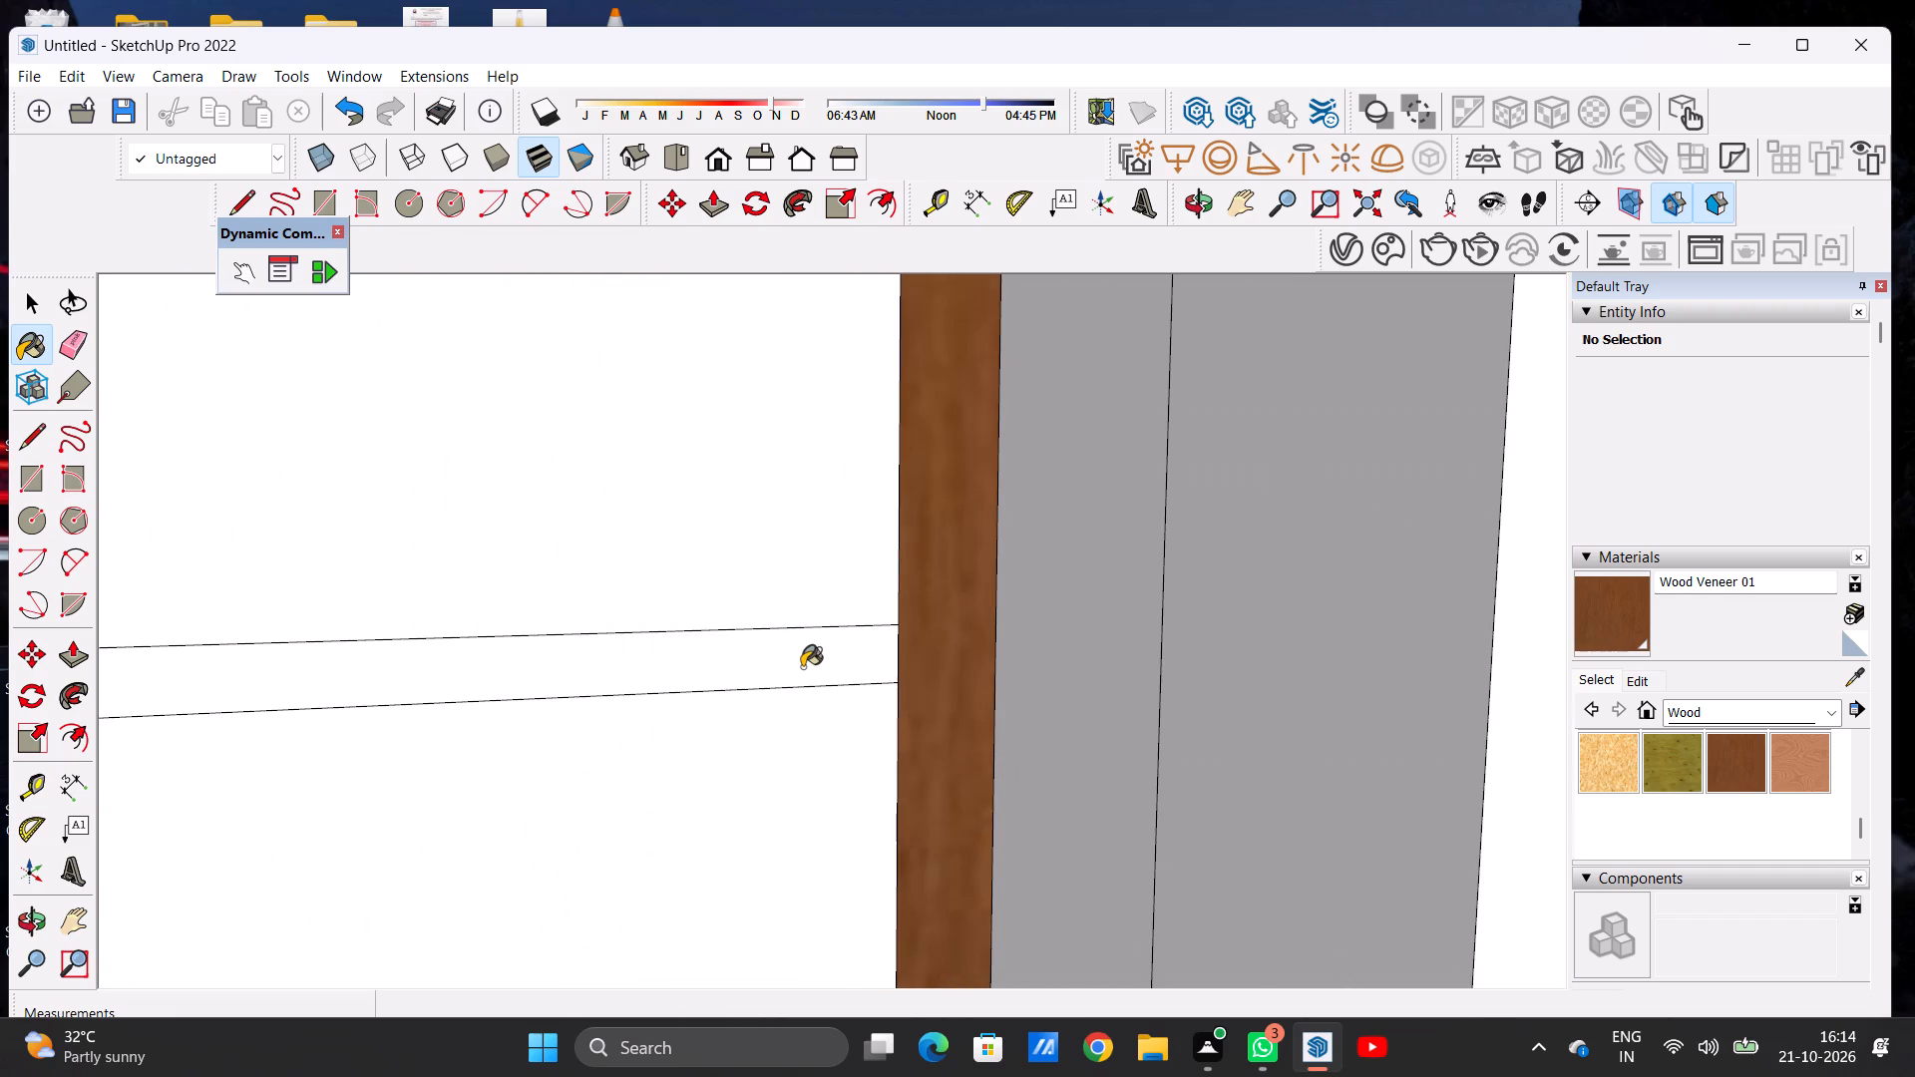
key("space")
Paint the narrow side face of the lower balcony's wood wall, beside the window, with Wood Cherry Original.
scroll(758, 643, "down", 19)
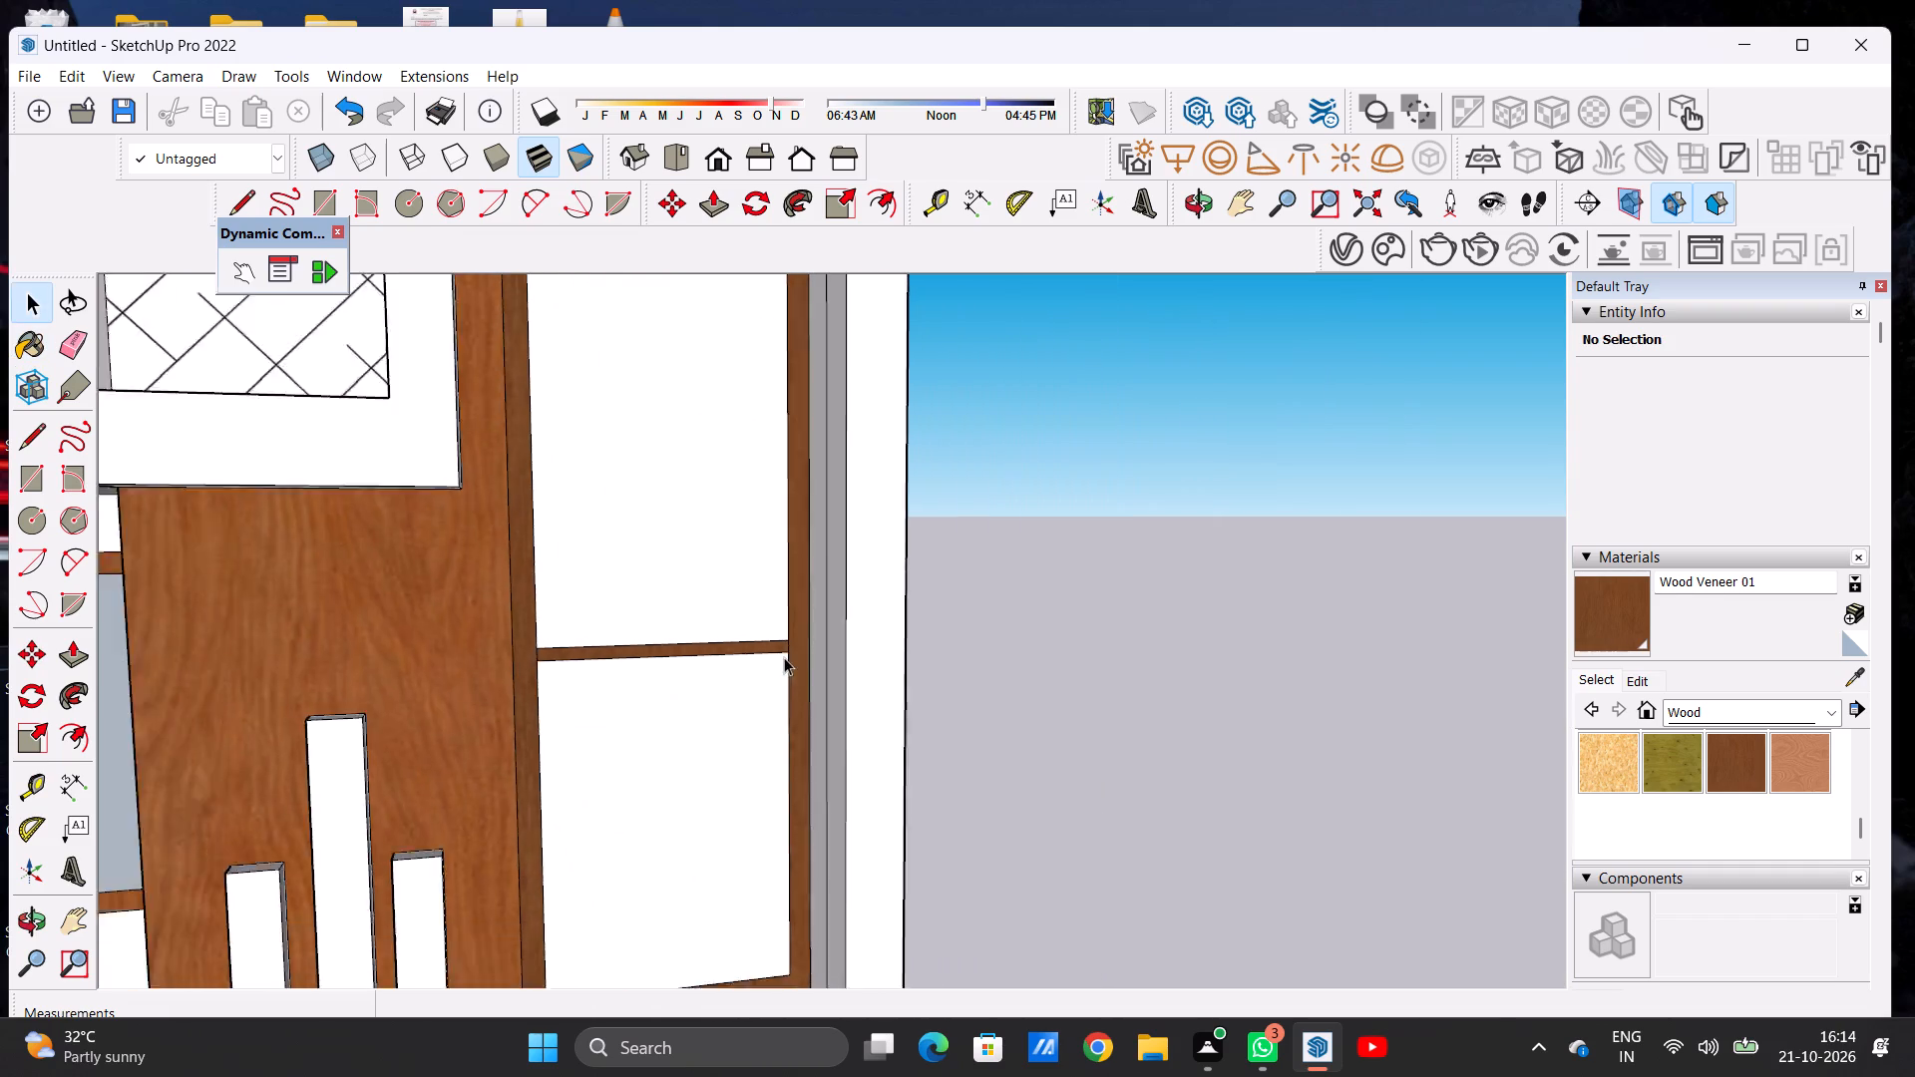
scroll(784, 657, "down", 19)
middle_click_drag(869, 622, 729, 636)
scroll(917, 665, "down", 11)
scroll(892, 670, "up", 13)
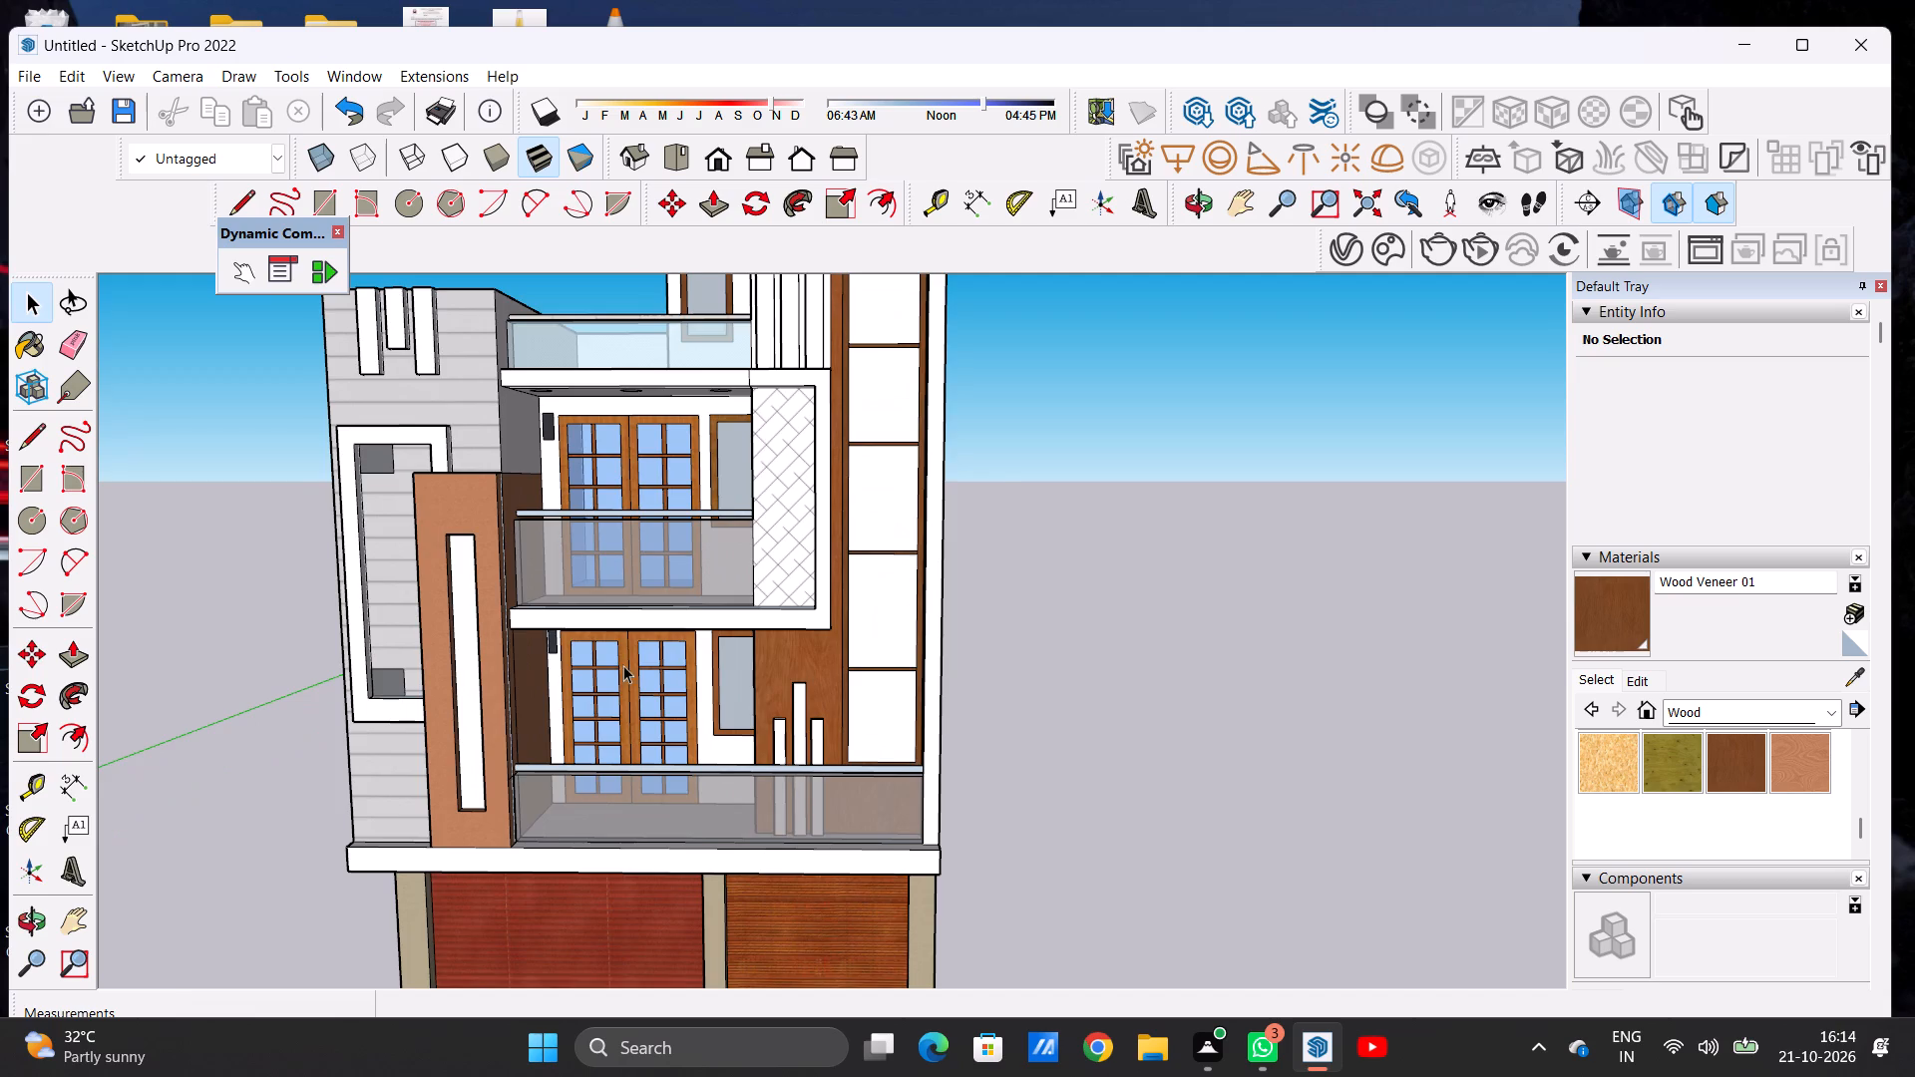
middle_click_drag(540, 679, 685, 715)
scroll(653, 674, "down", 13)
middle_click_drag(958, 668, 1081, 679)
scroll(812, 680, "up", 20)
scroll(812, 680, "up", 1)
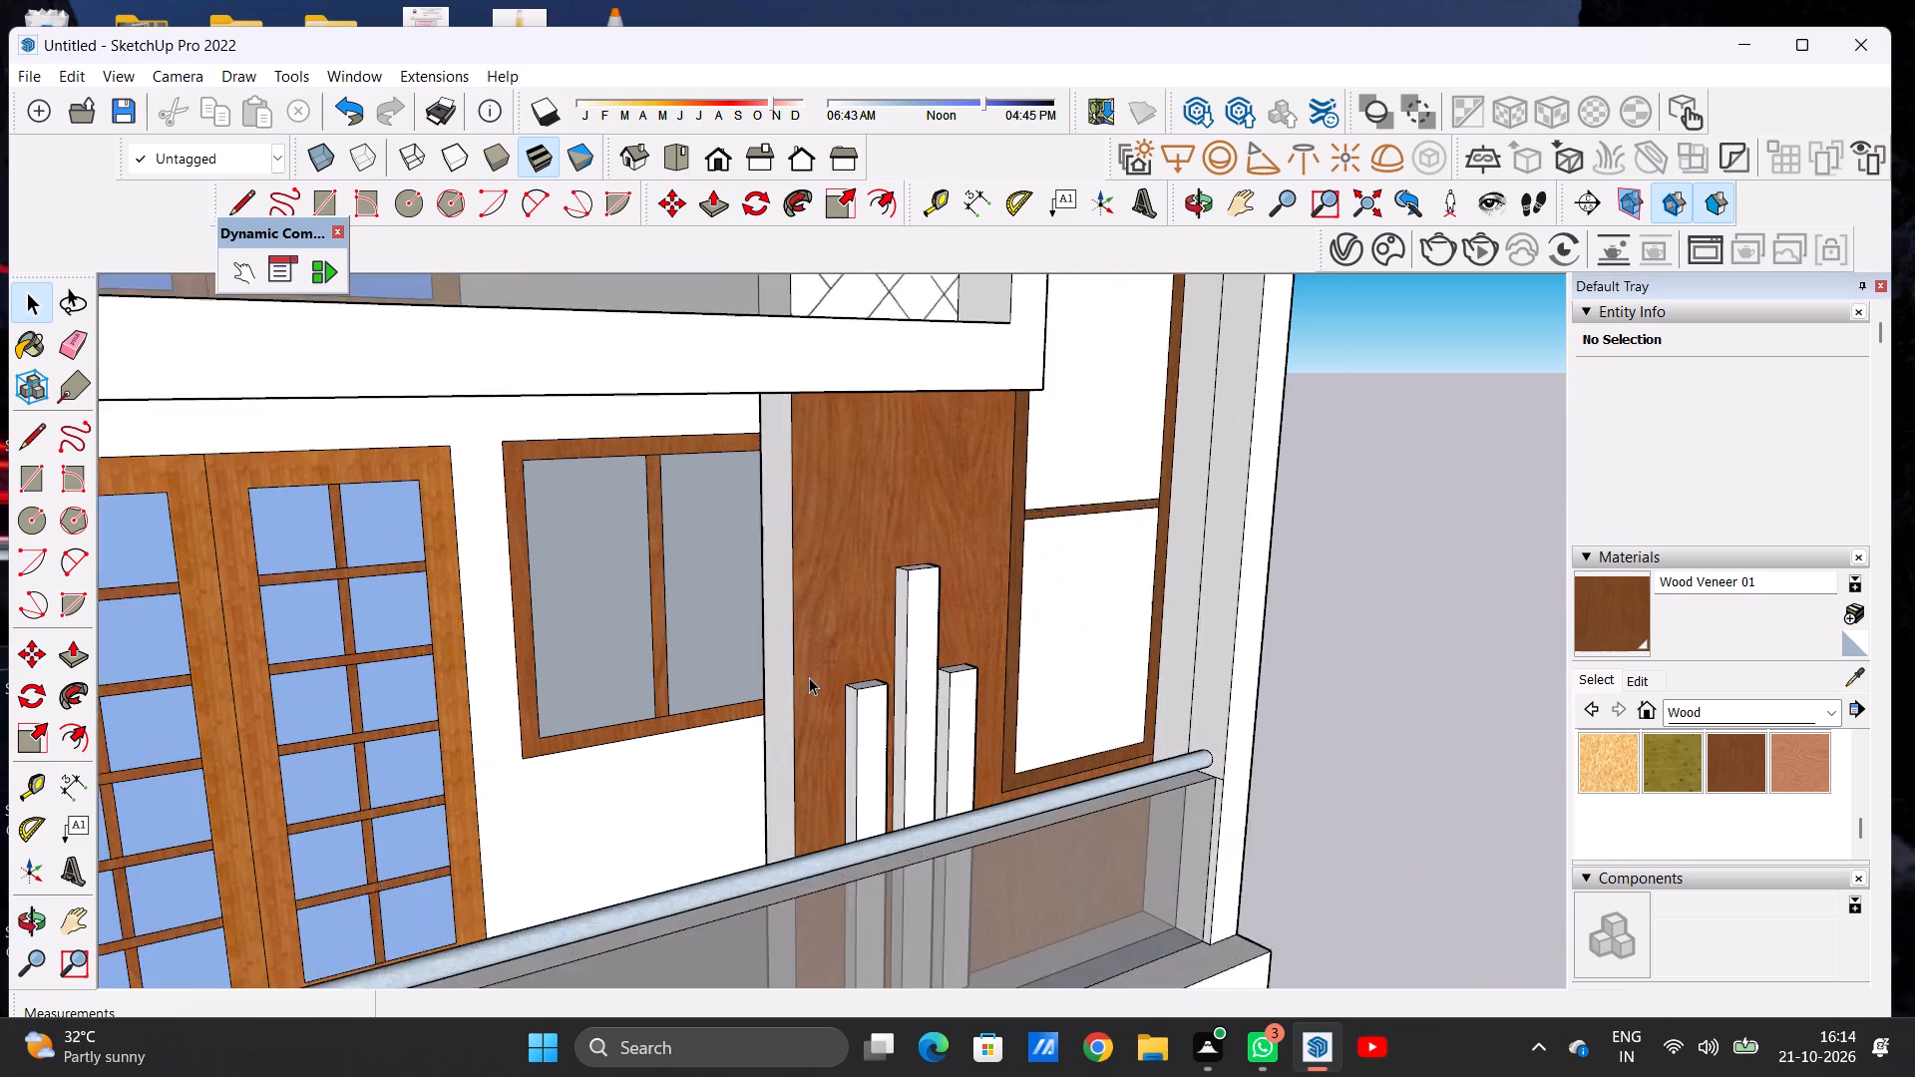
scroll(809, 677, "up", 2)
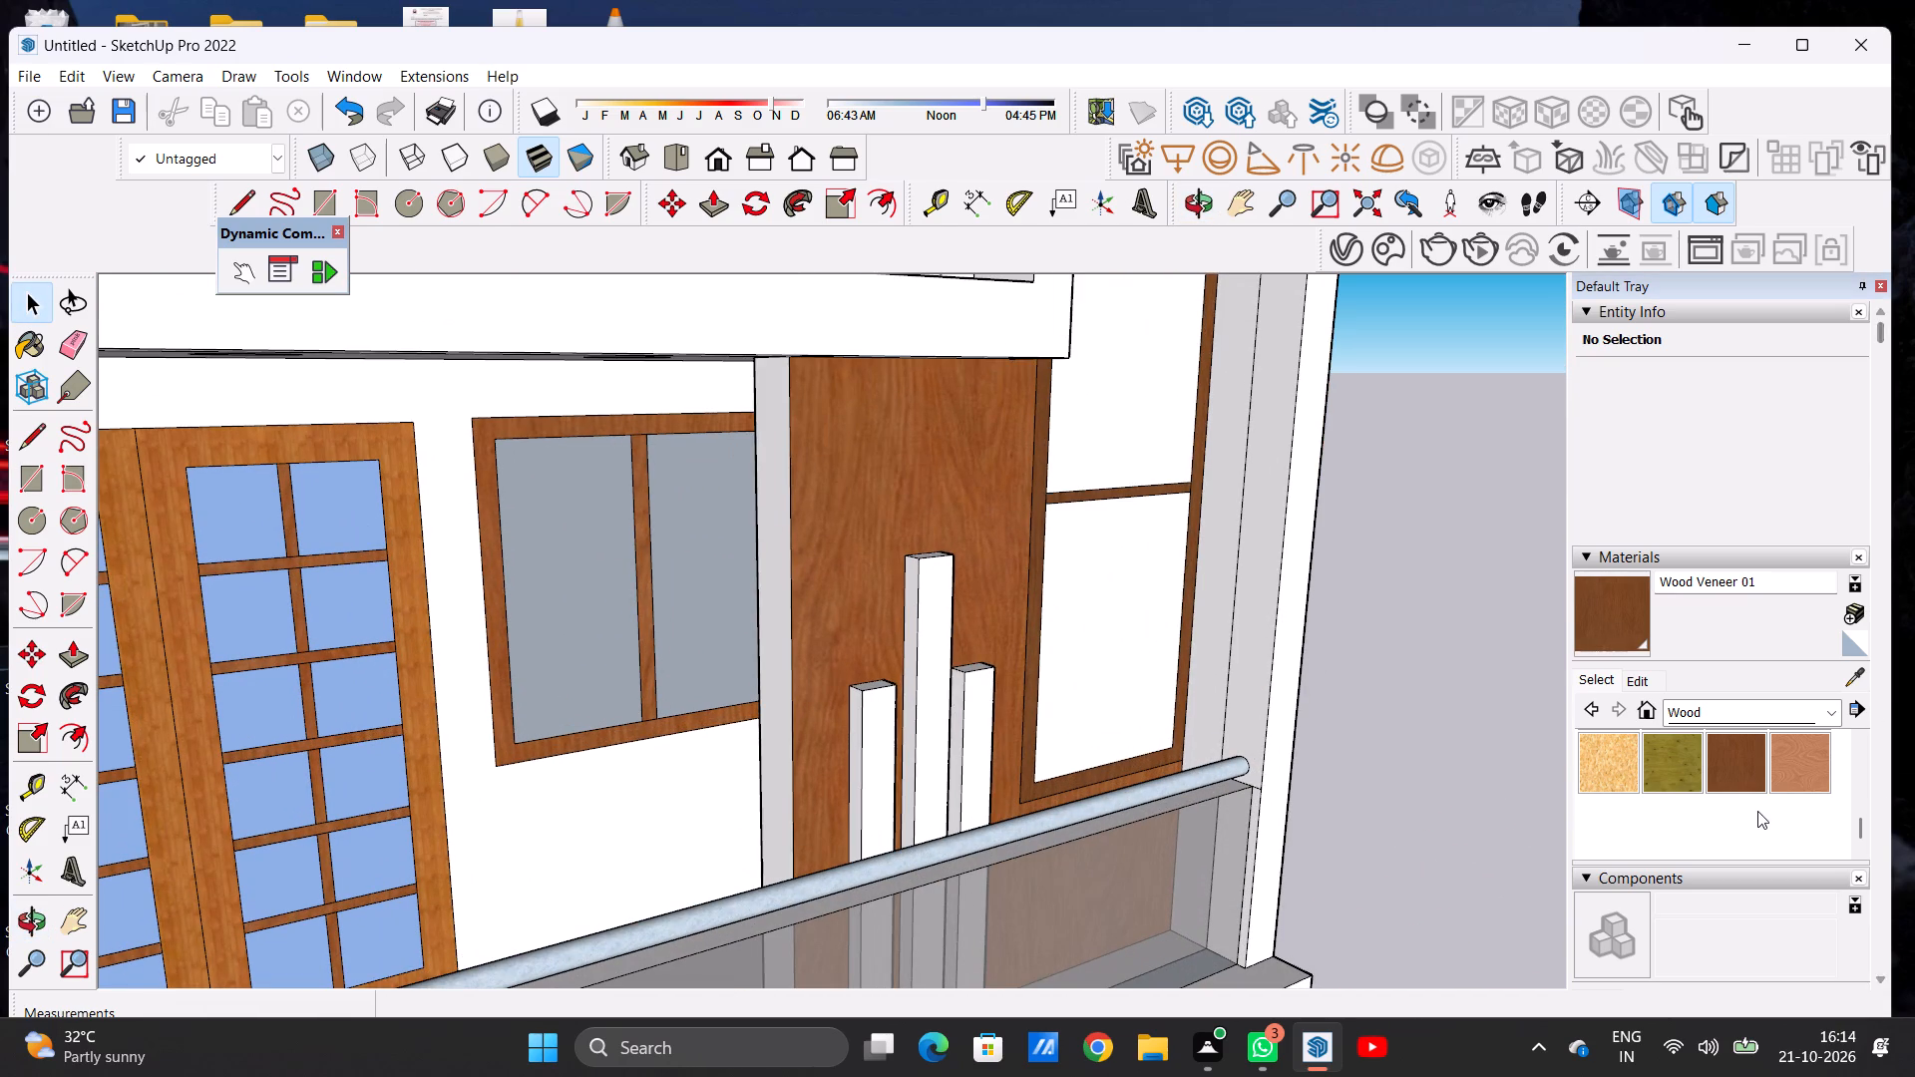
scroll(1757, 811, "up", 2)
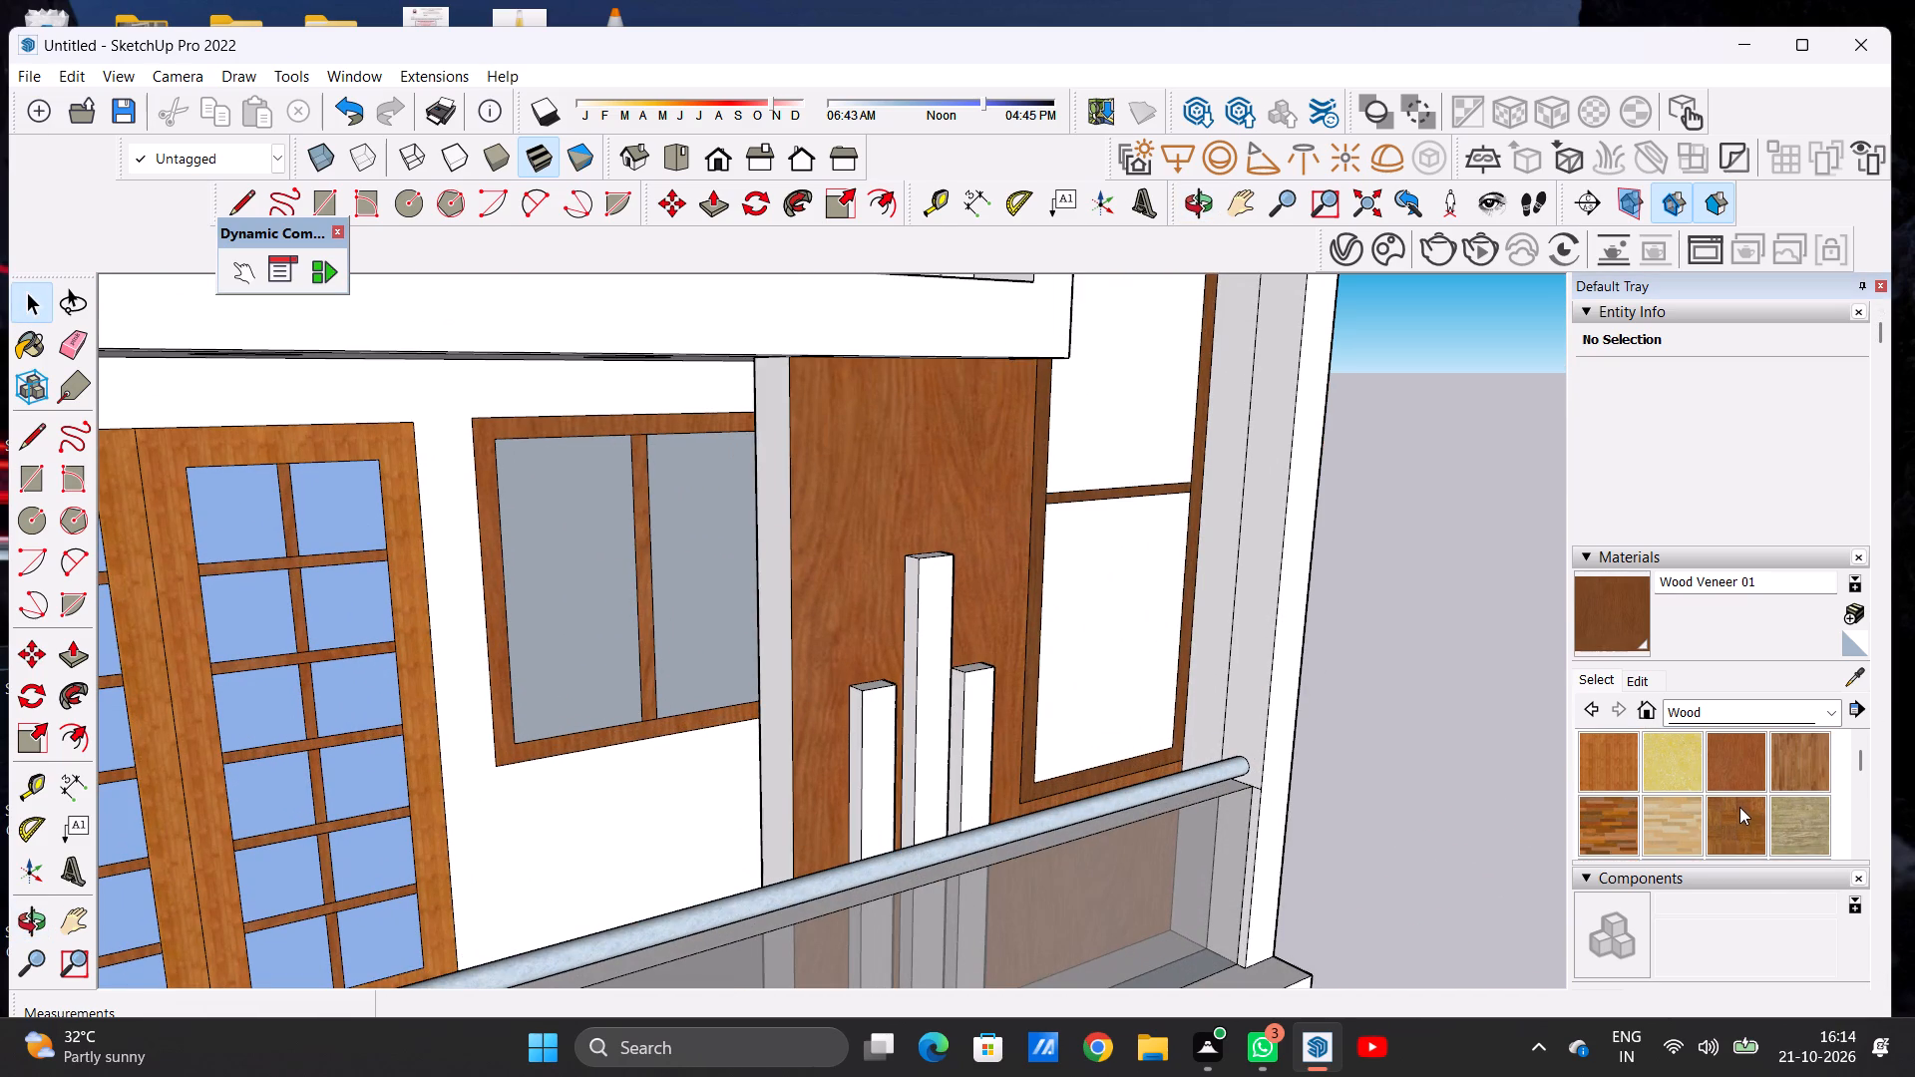
left_click(1727, 761)
scroll(888, 743, "up", 8)
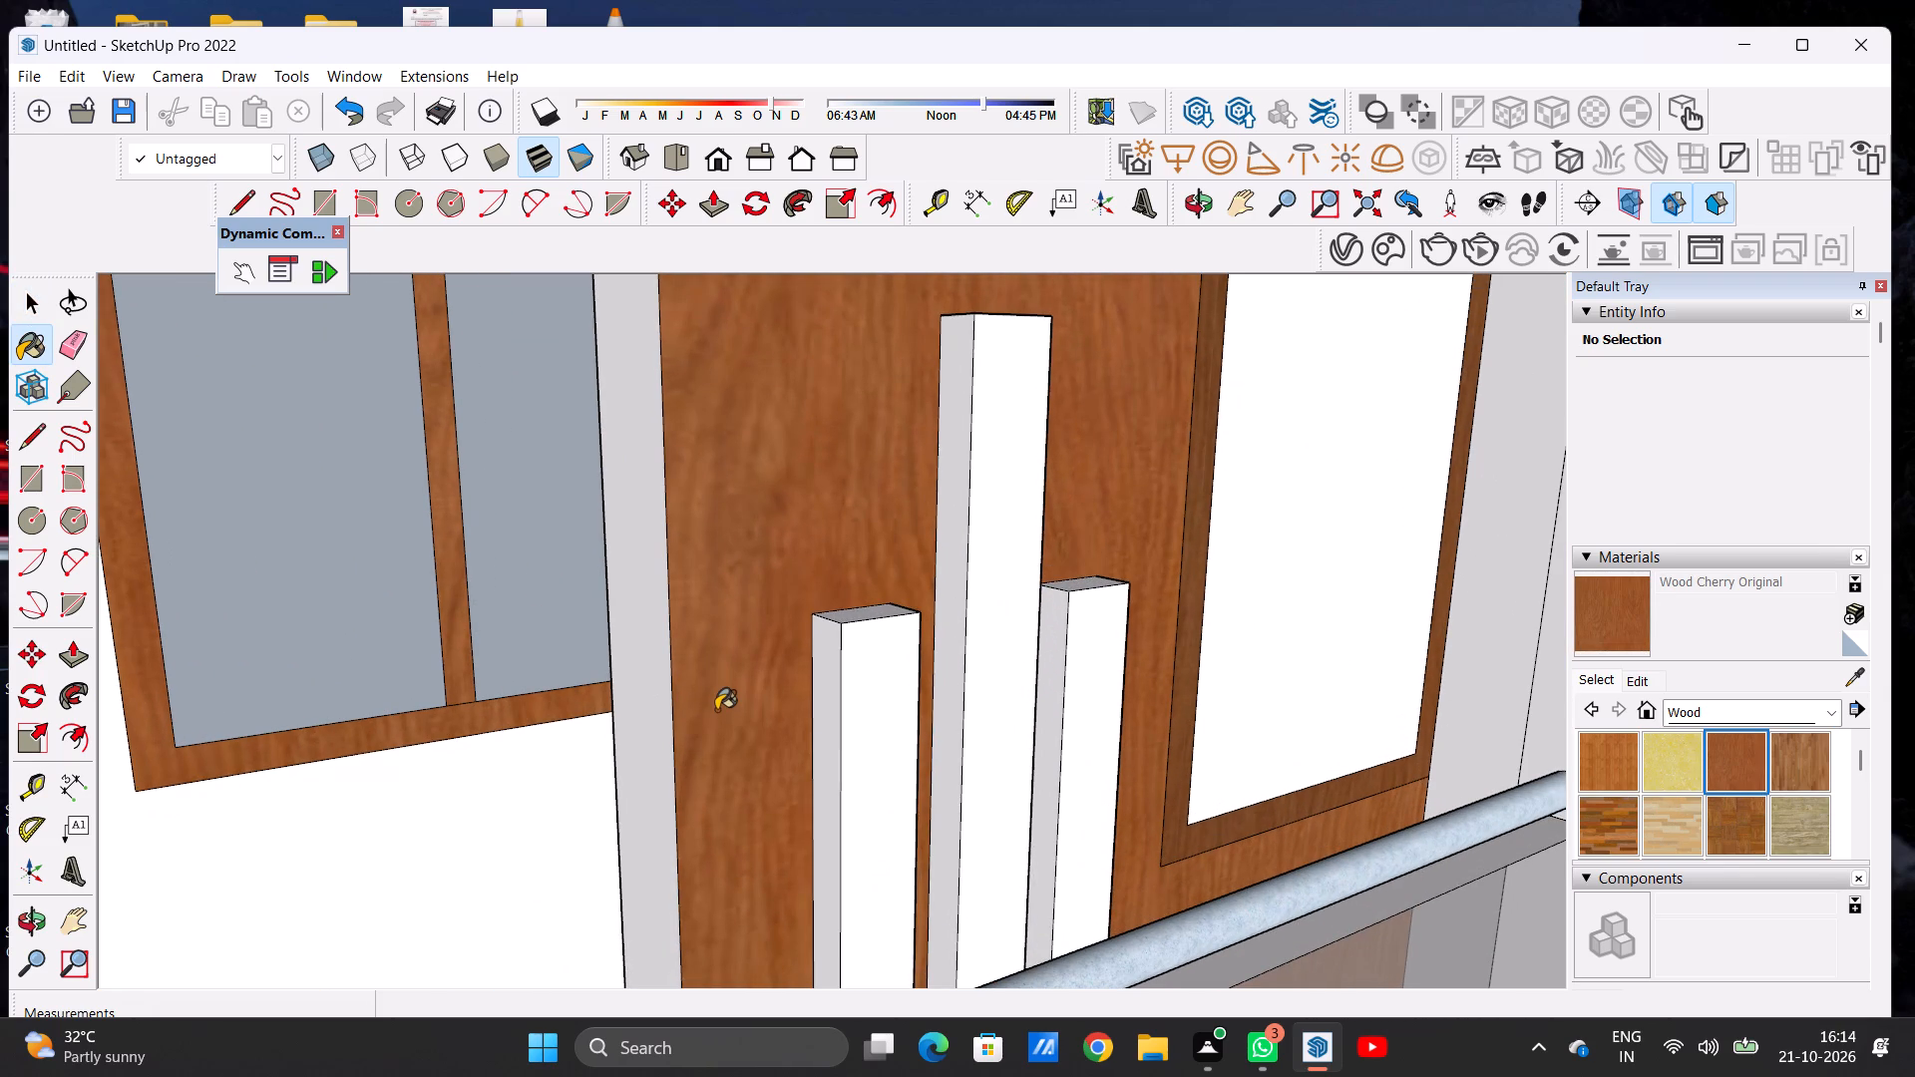
left_click(636, 705)
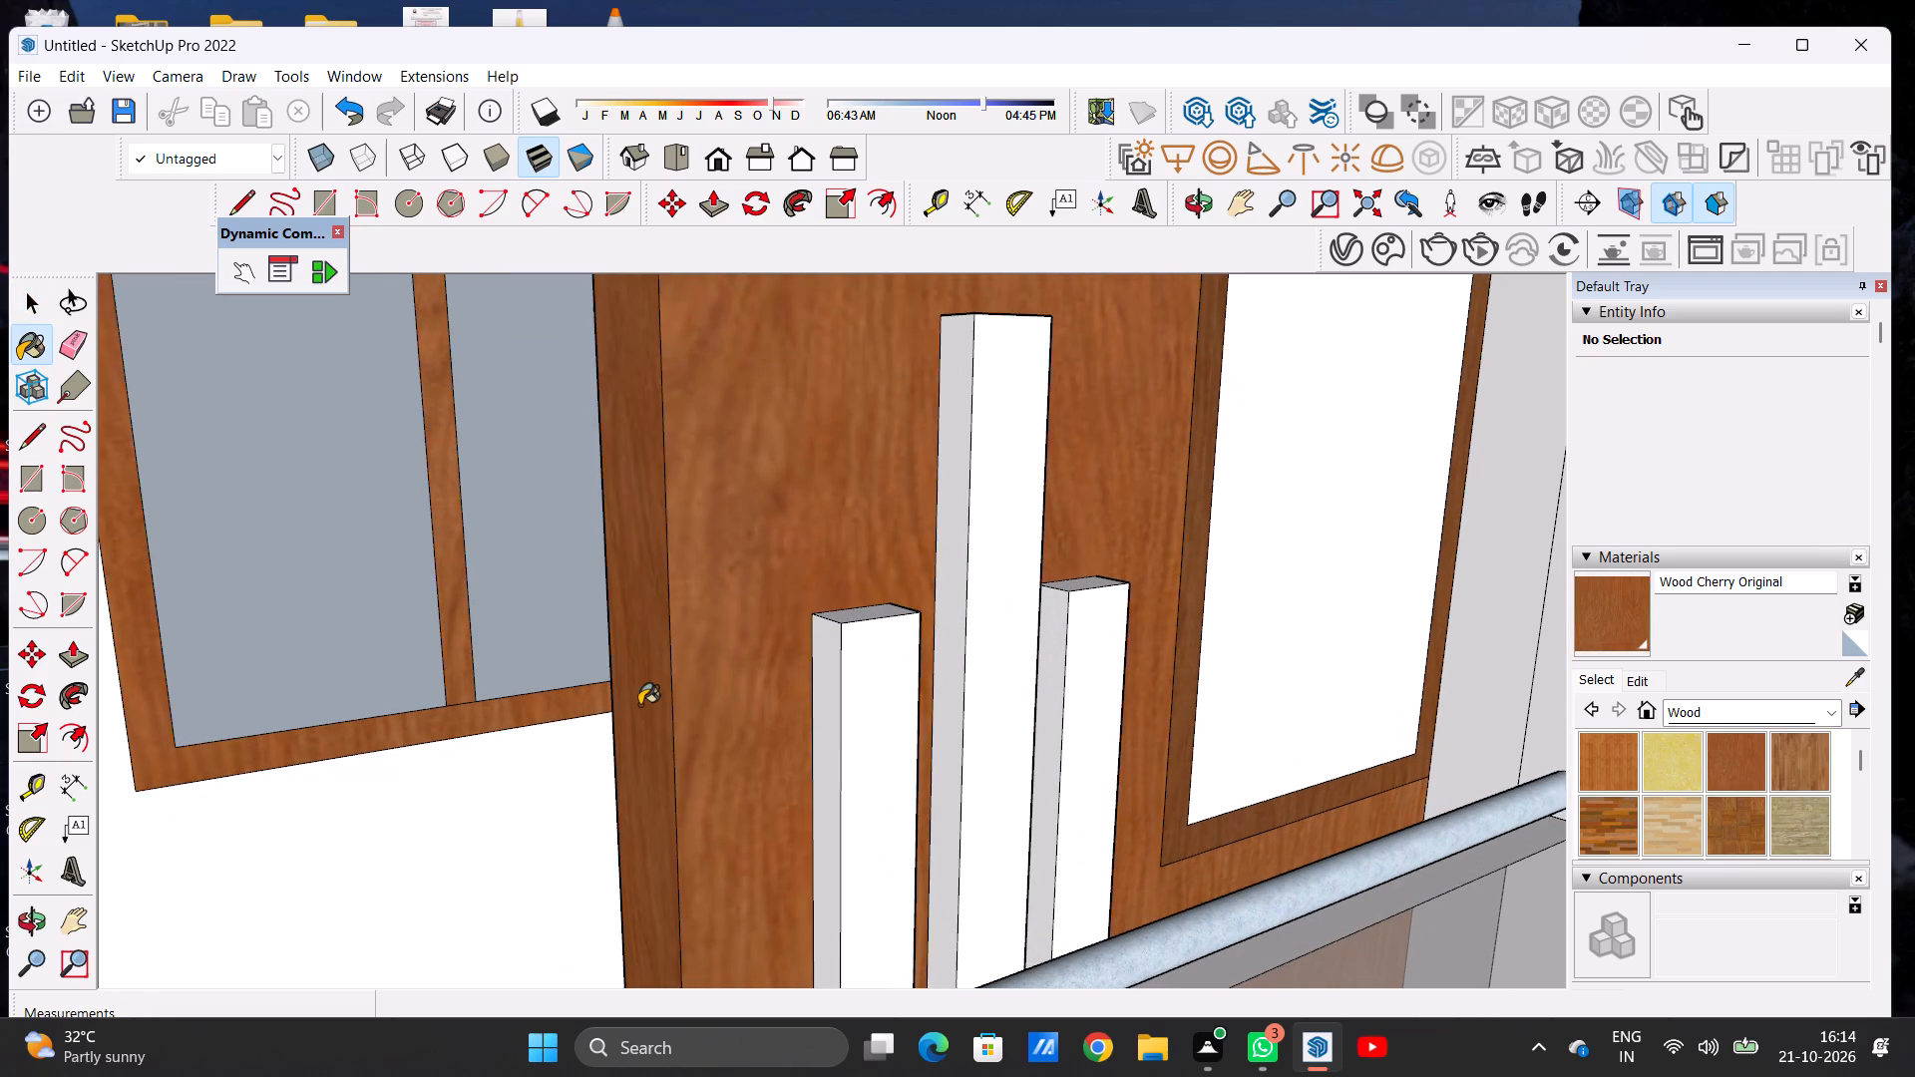
key("space")
key("b")
Examine the whole house facade from the front, including the lower balcony wall and the ground-floor entrance.
scroll(768, 765, "down", 20)
scroll(768, 765, "down", 5)
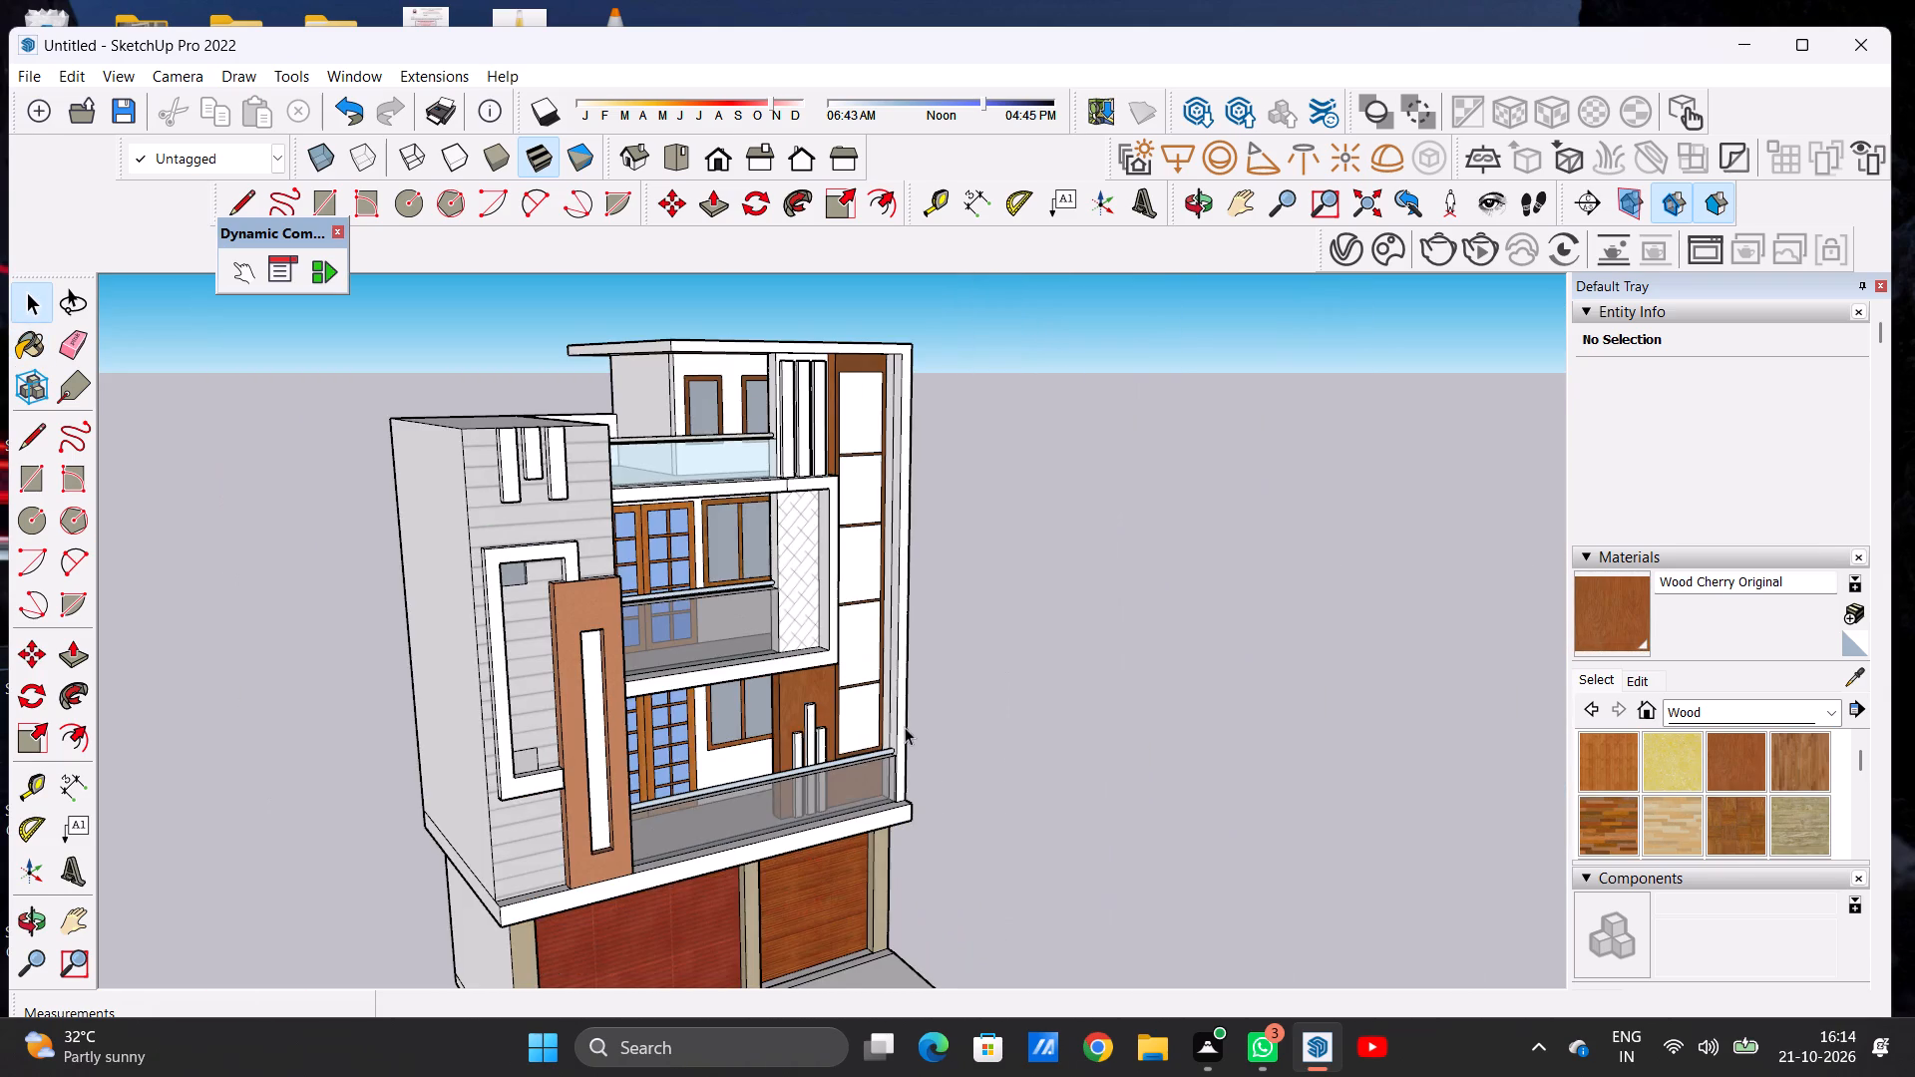
middle_click_drag(769, 708, 567, 698)
scroll(723, 720, "down", 14)
scroll(764, 795, "up", 9)
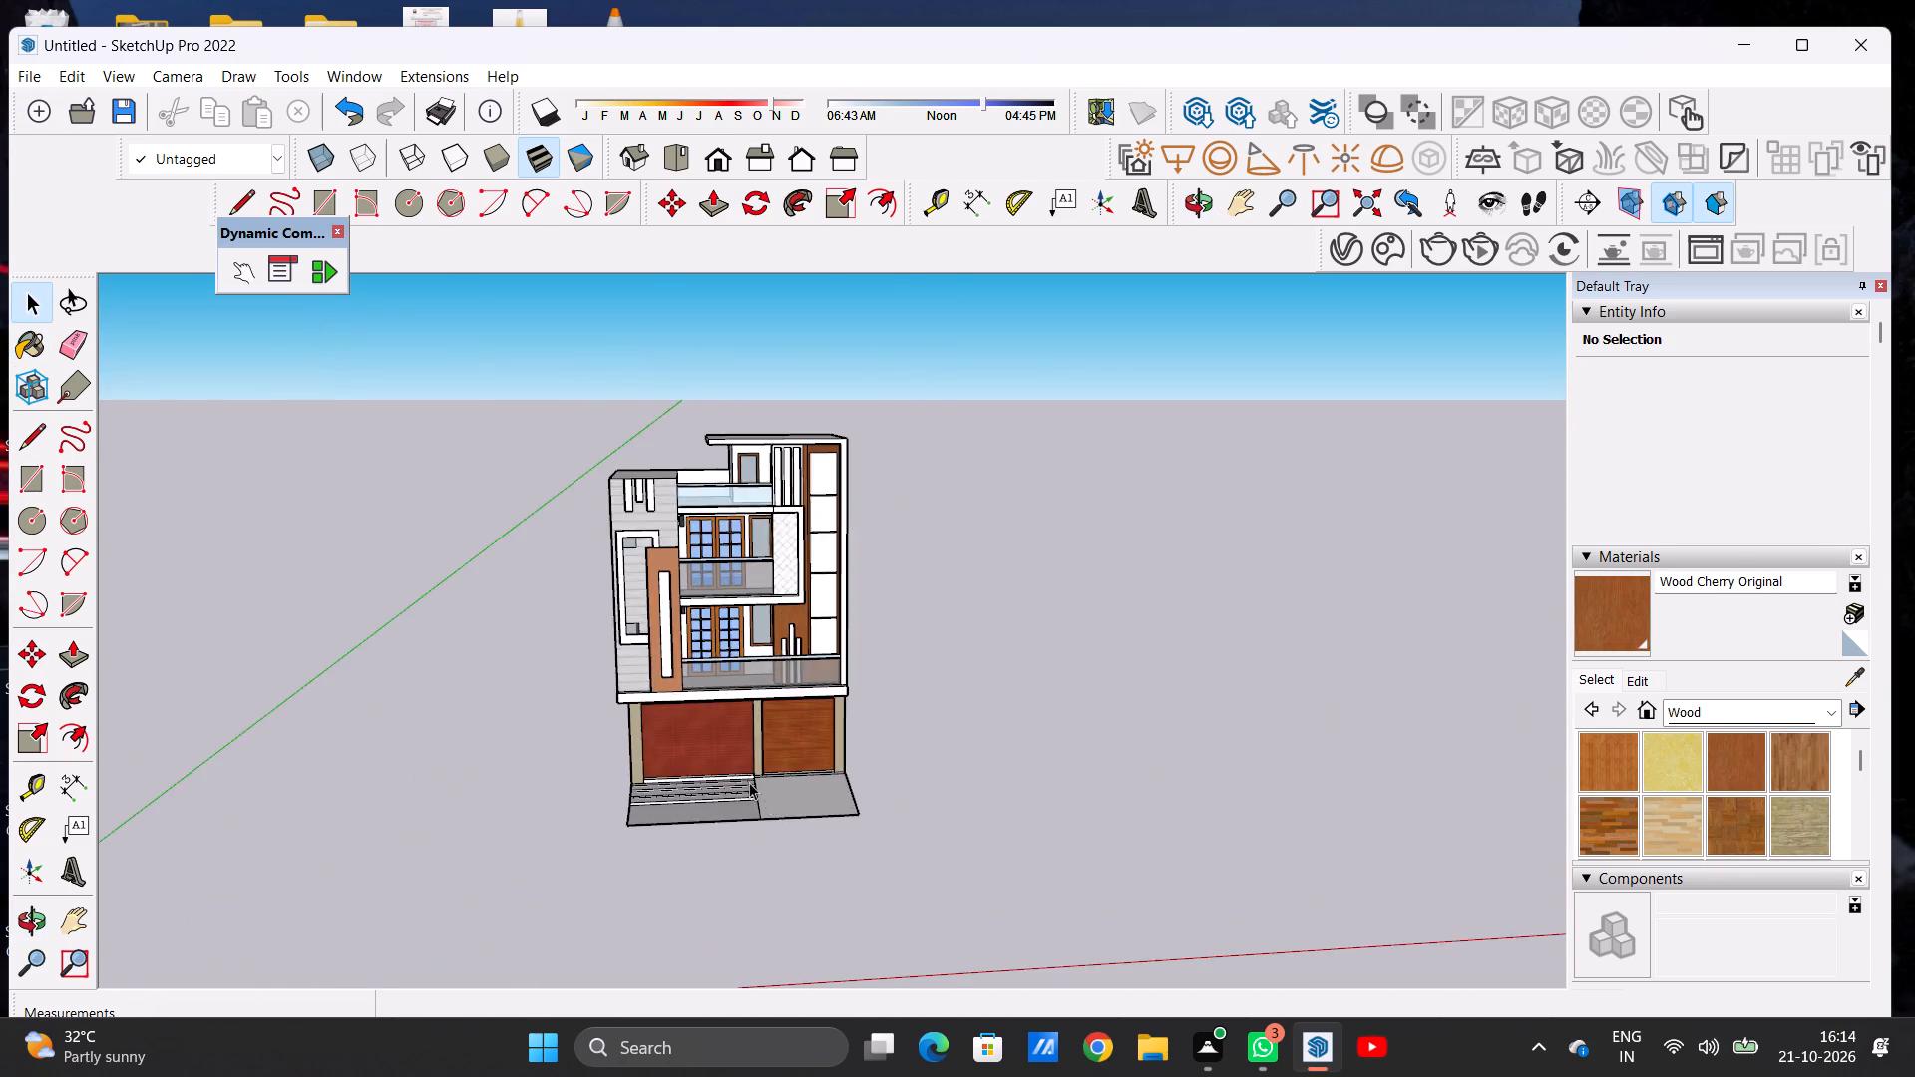
scroll(749, 782, "up", 4)
middle_click_drag(796, 770, 784, 759)
scroll(787, 759, "down", 2)
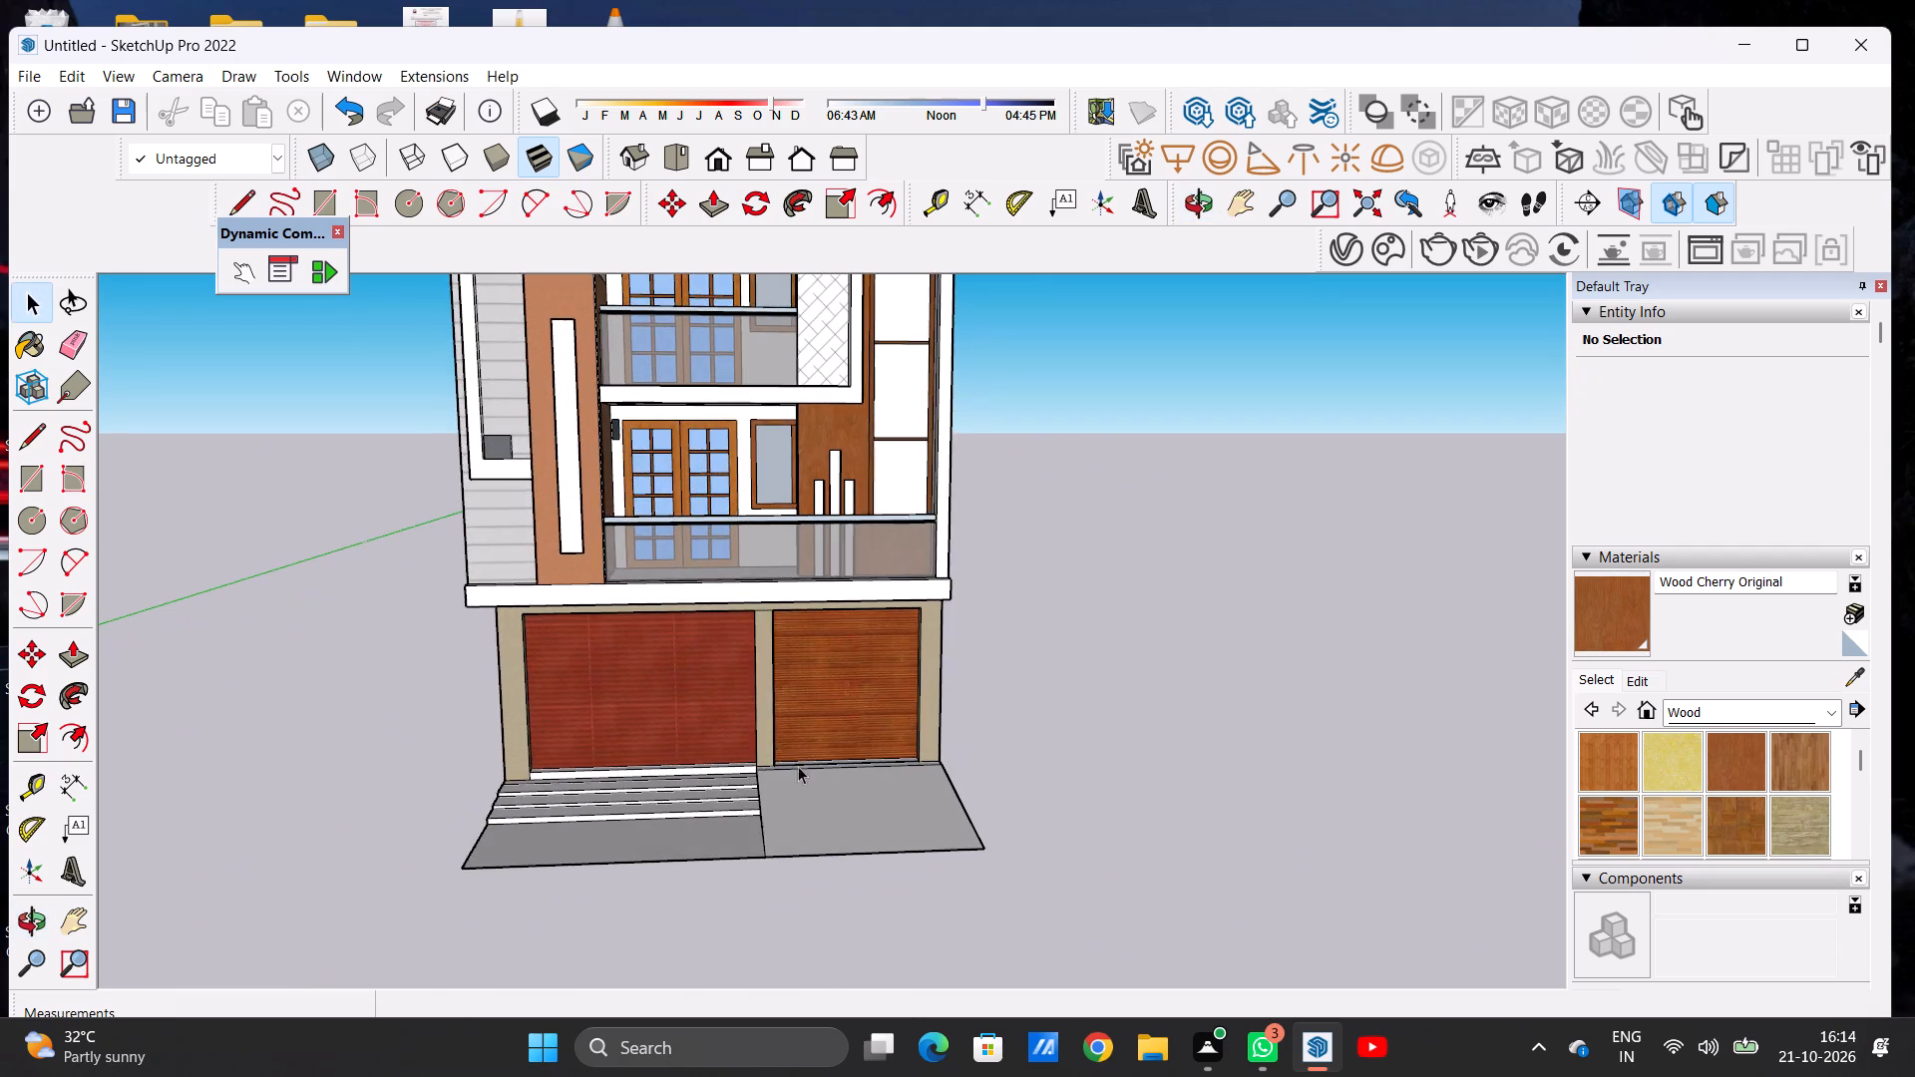
scroll(798, 766, "down", 5)
scroll(769, 622, "down", 1)
scroll(764, 607, "up", 7)
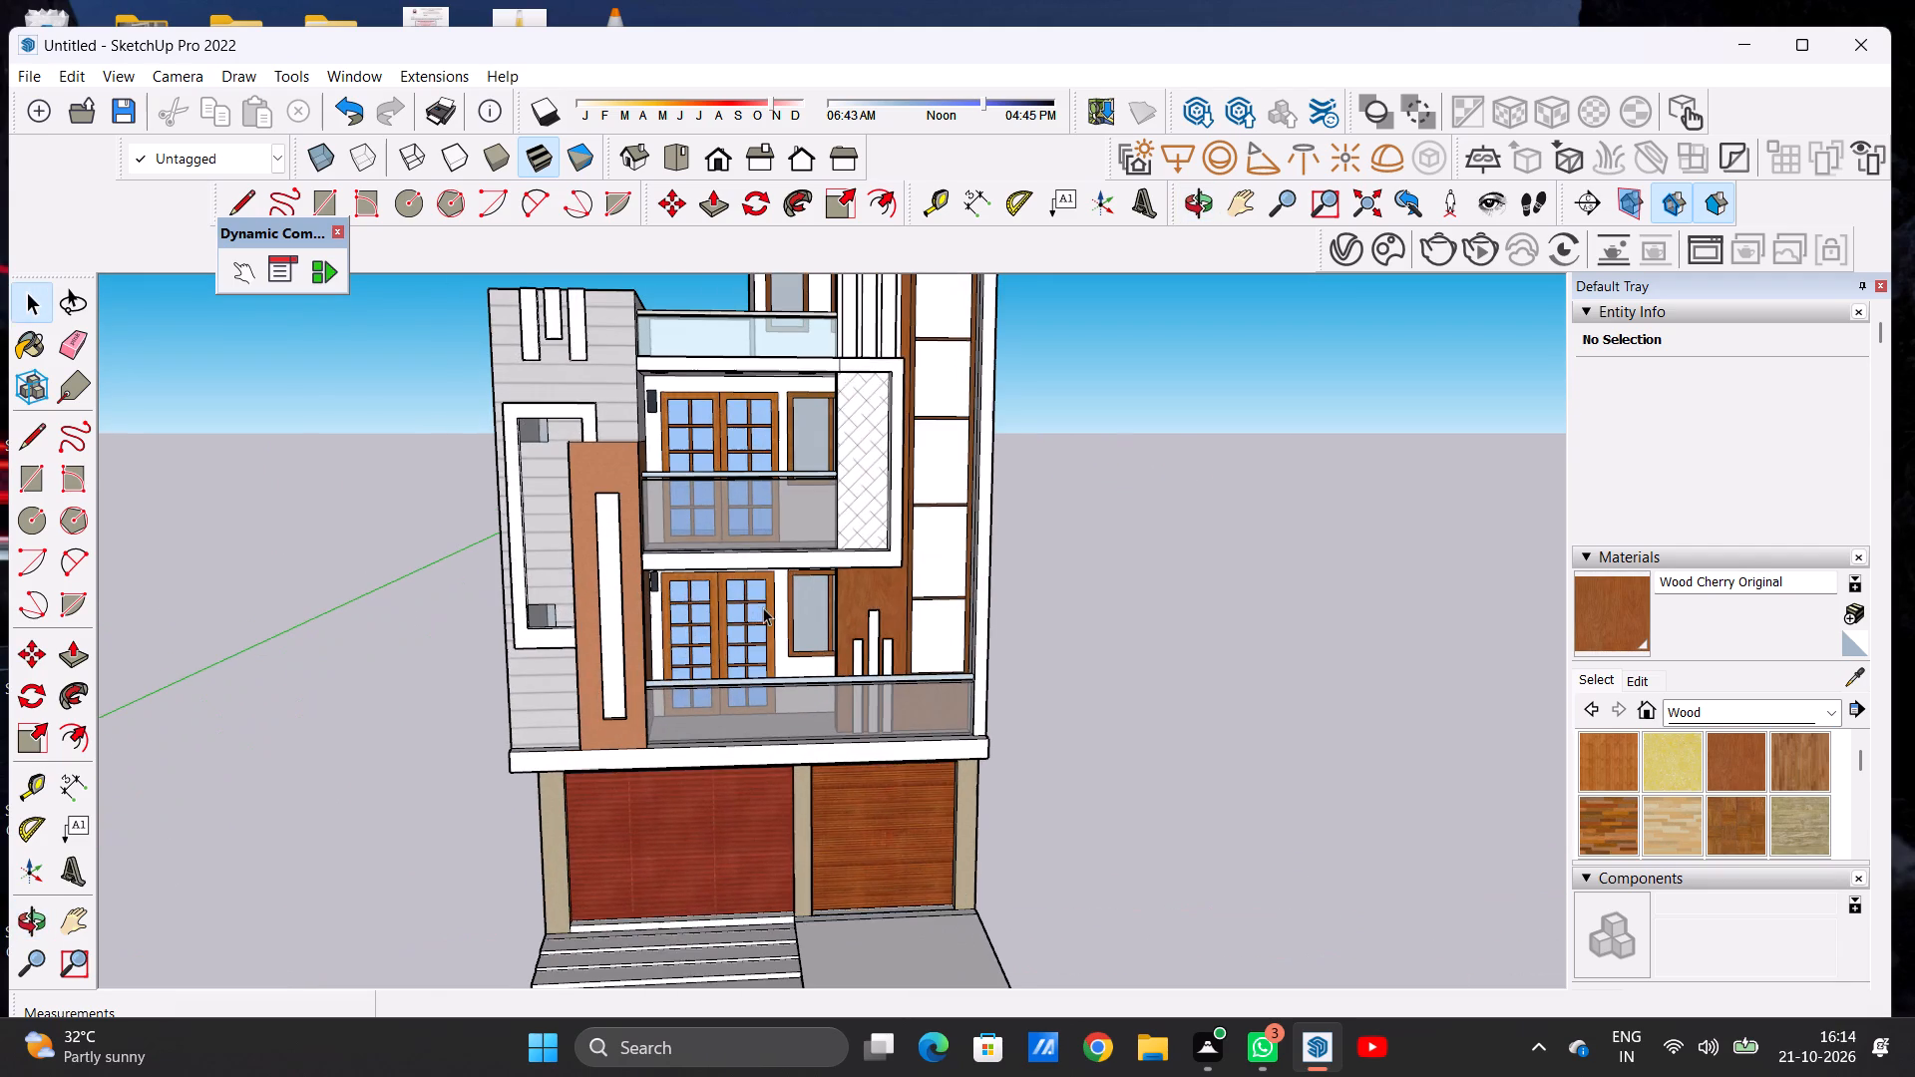
scroll(788, 617, "up", 13)
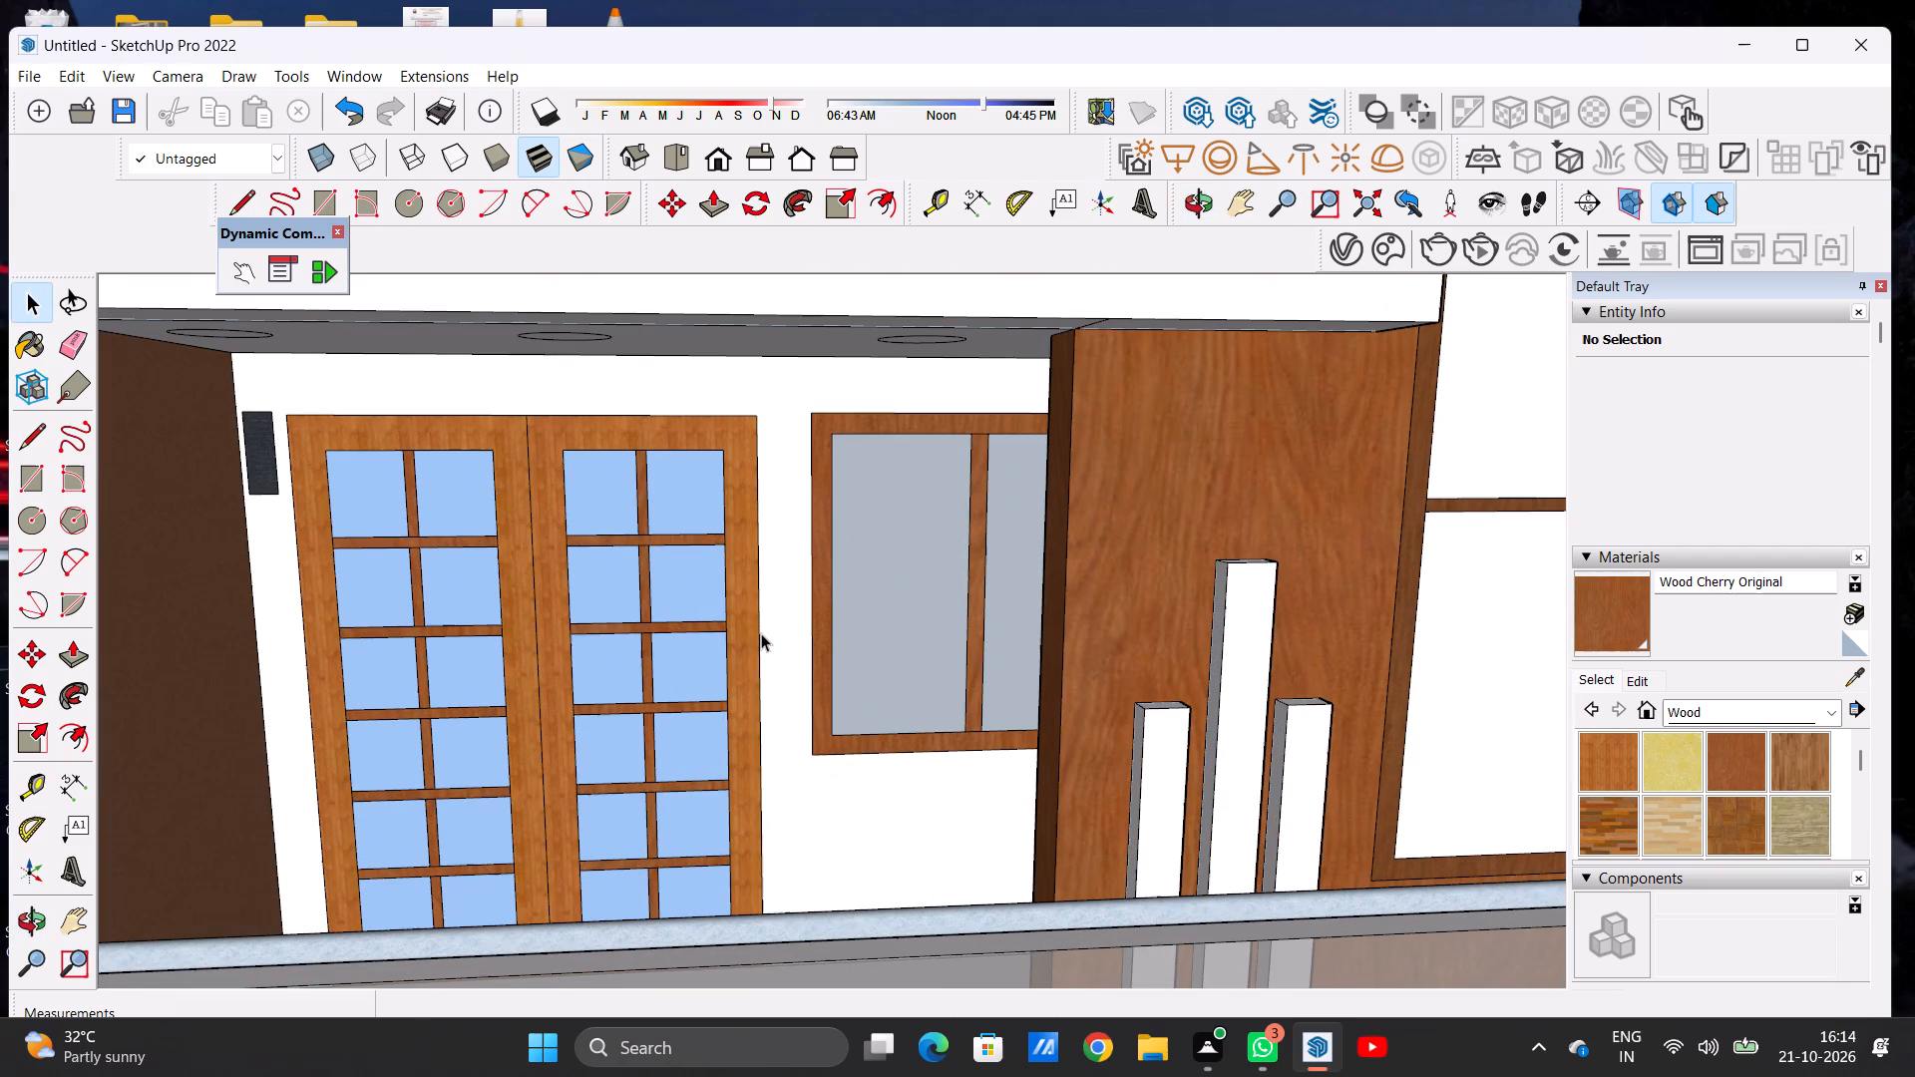
scroll(813, 533, "down", 5)
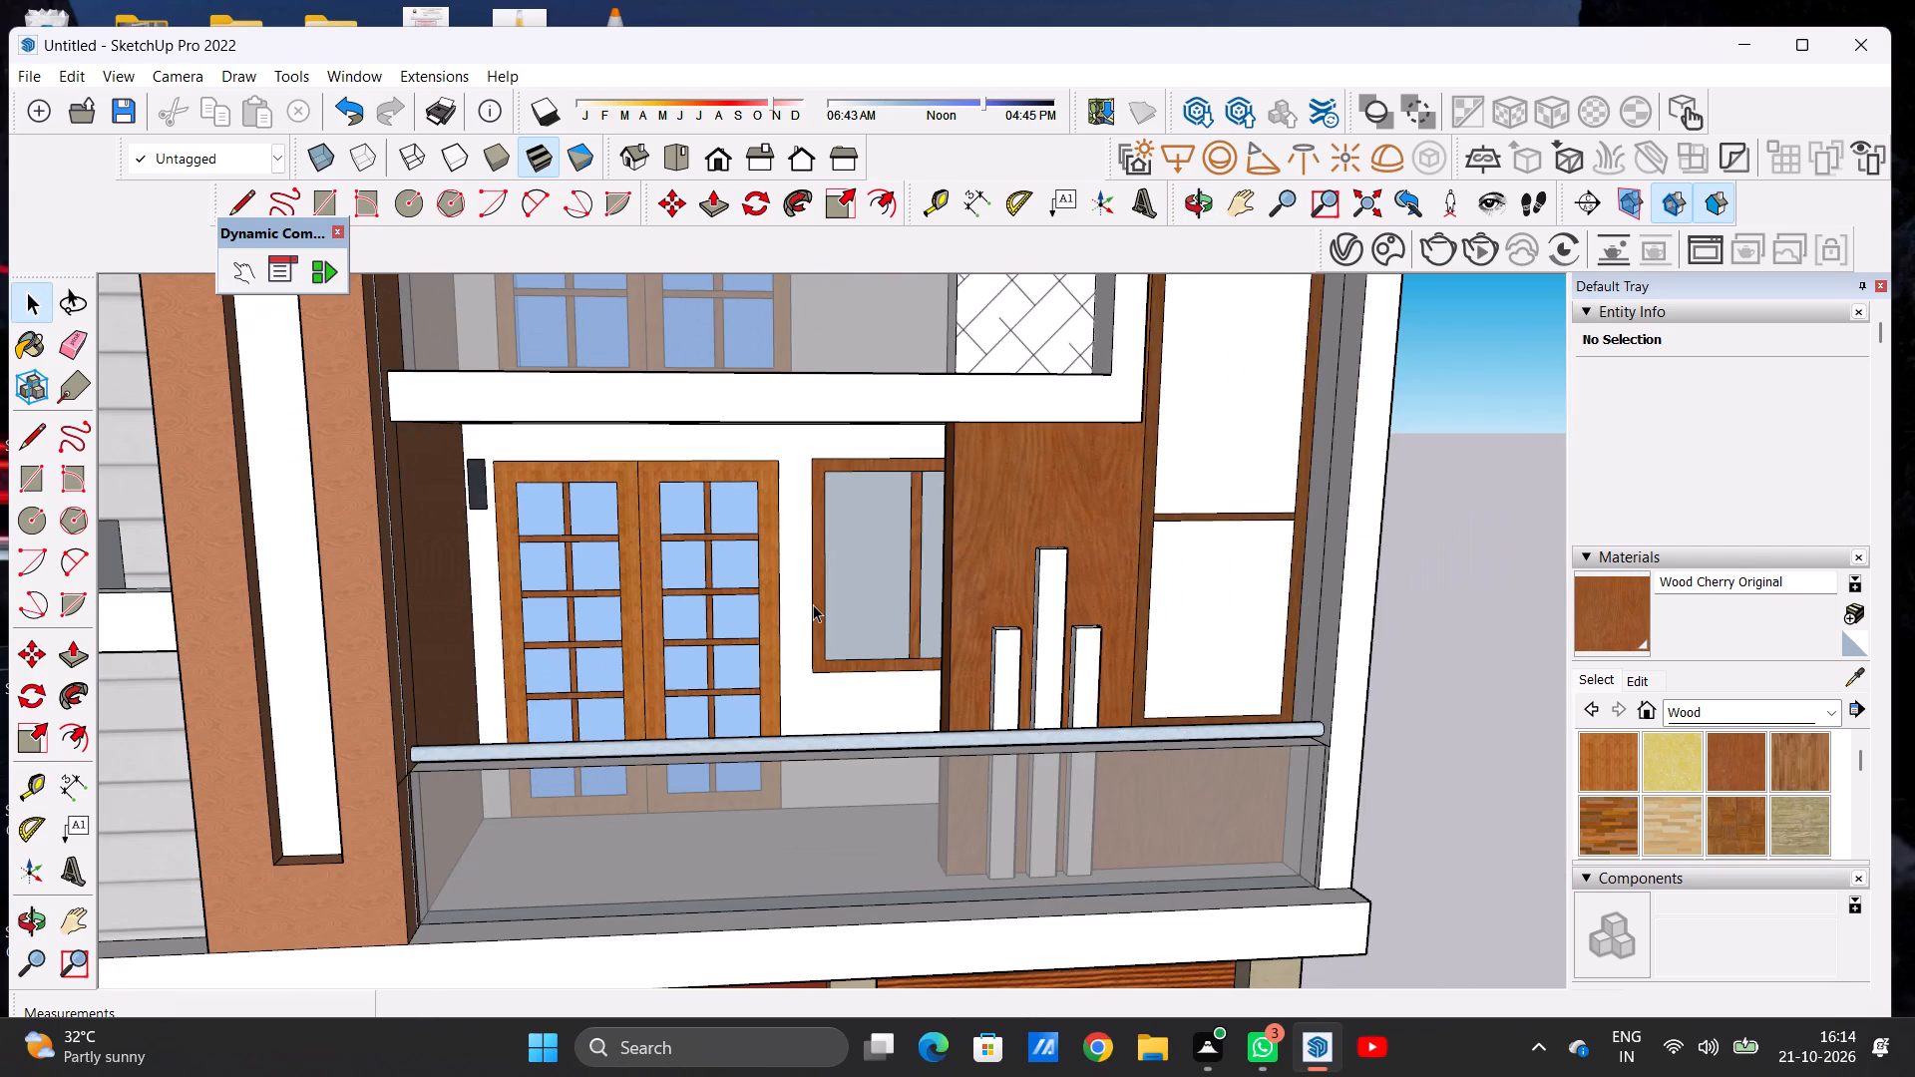
scroll(813, 604, "down", 15)
middle_click_drag(816, 609, 770, 591)
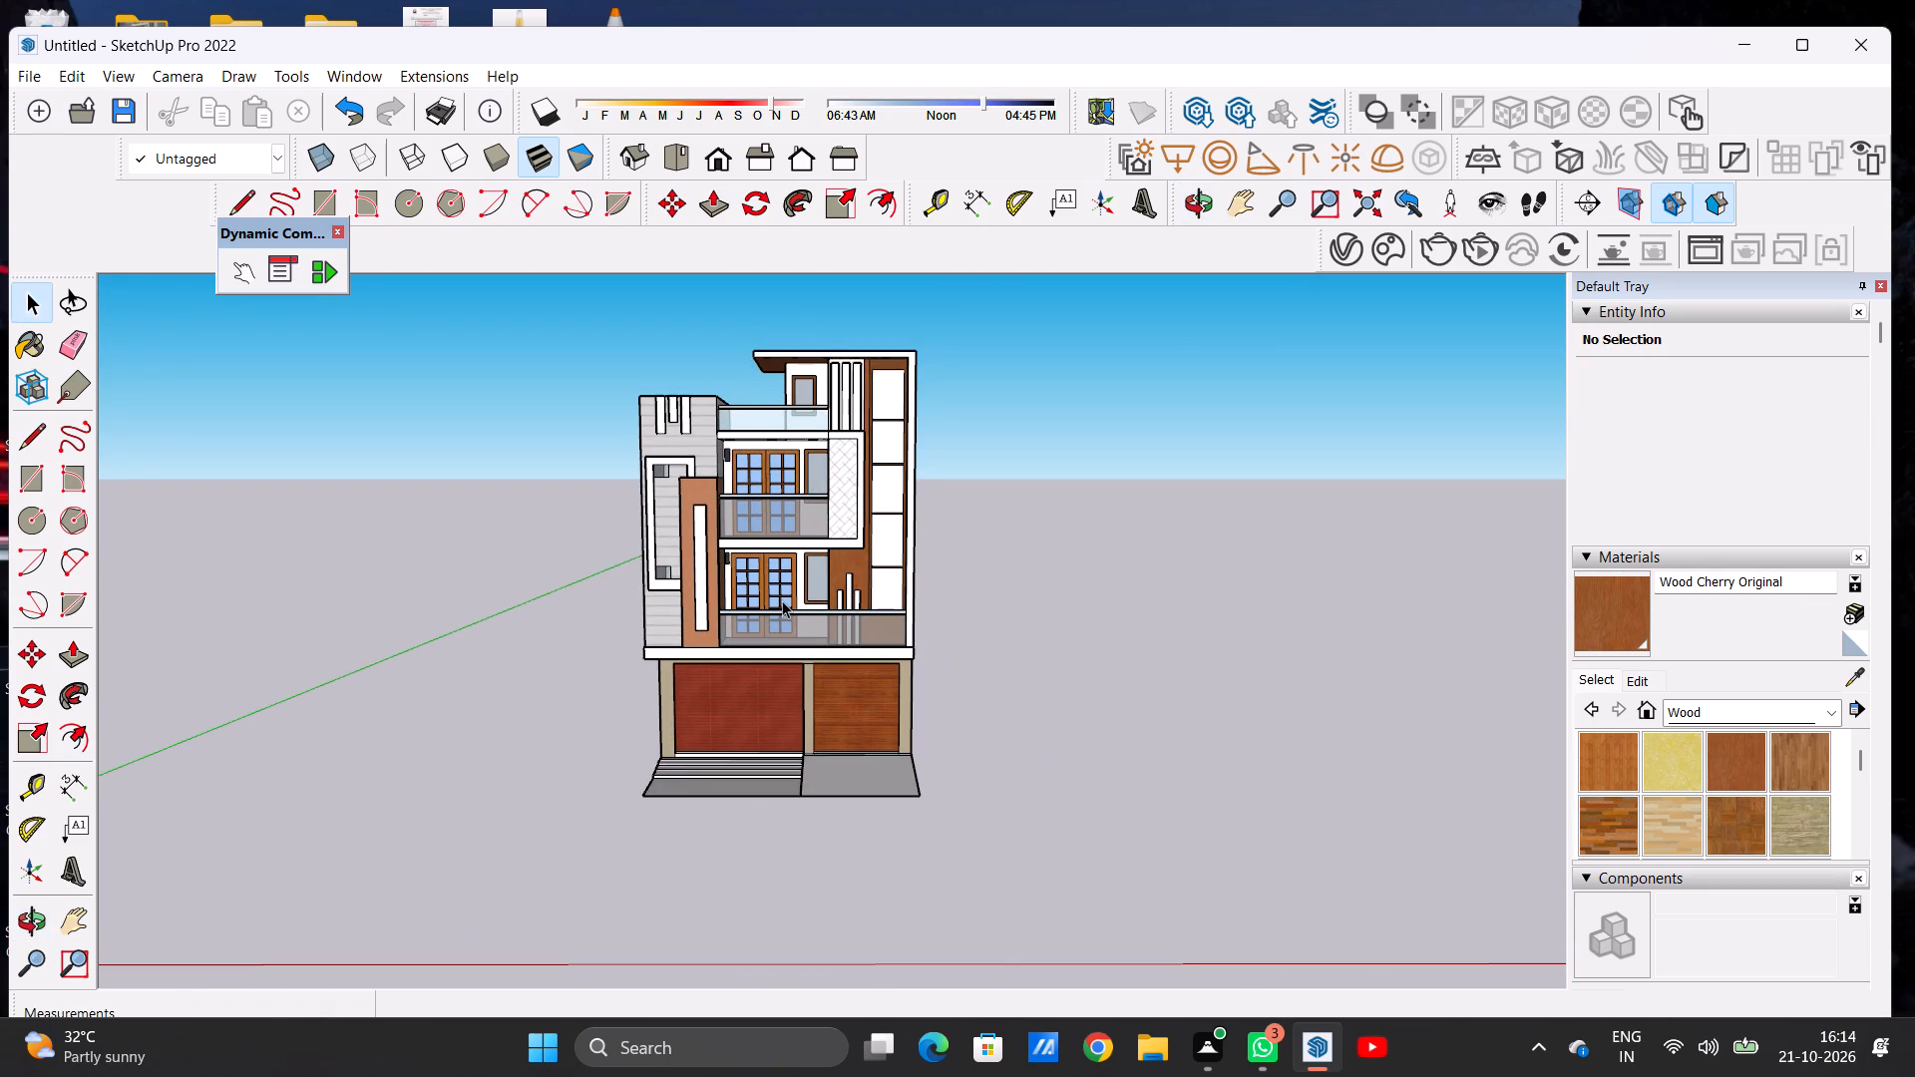
Paint the lower balcony's back wall, around the glazed door and window, with 0027_PeachPuff from the Colors-Named collection.
scroll(822, 565, "up", 10)
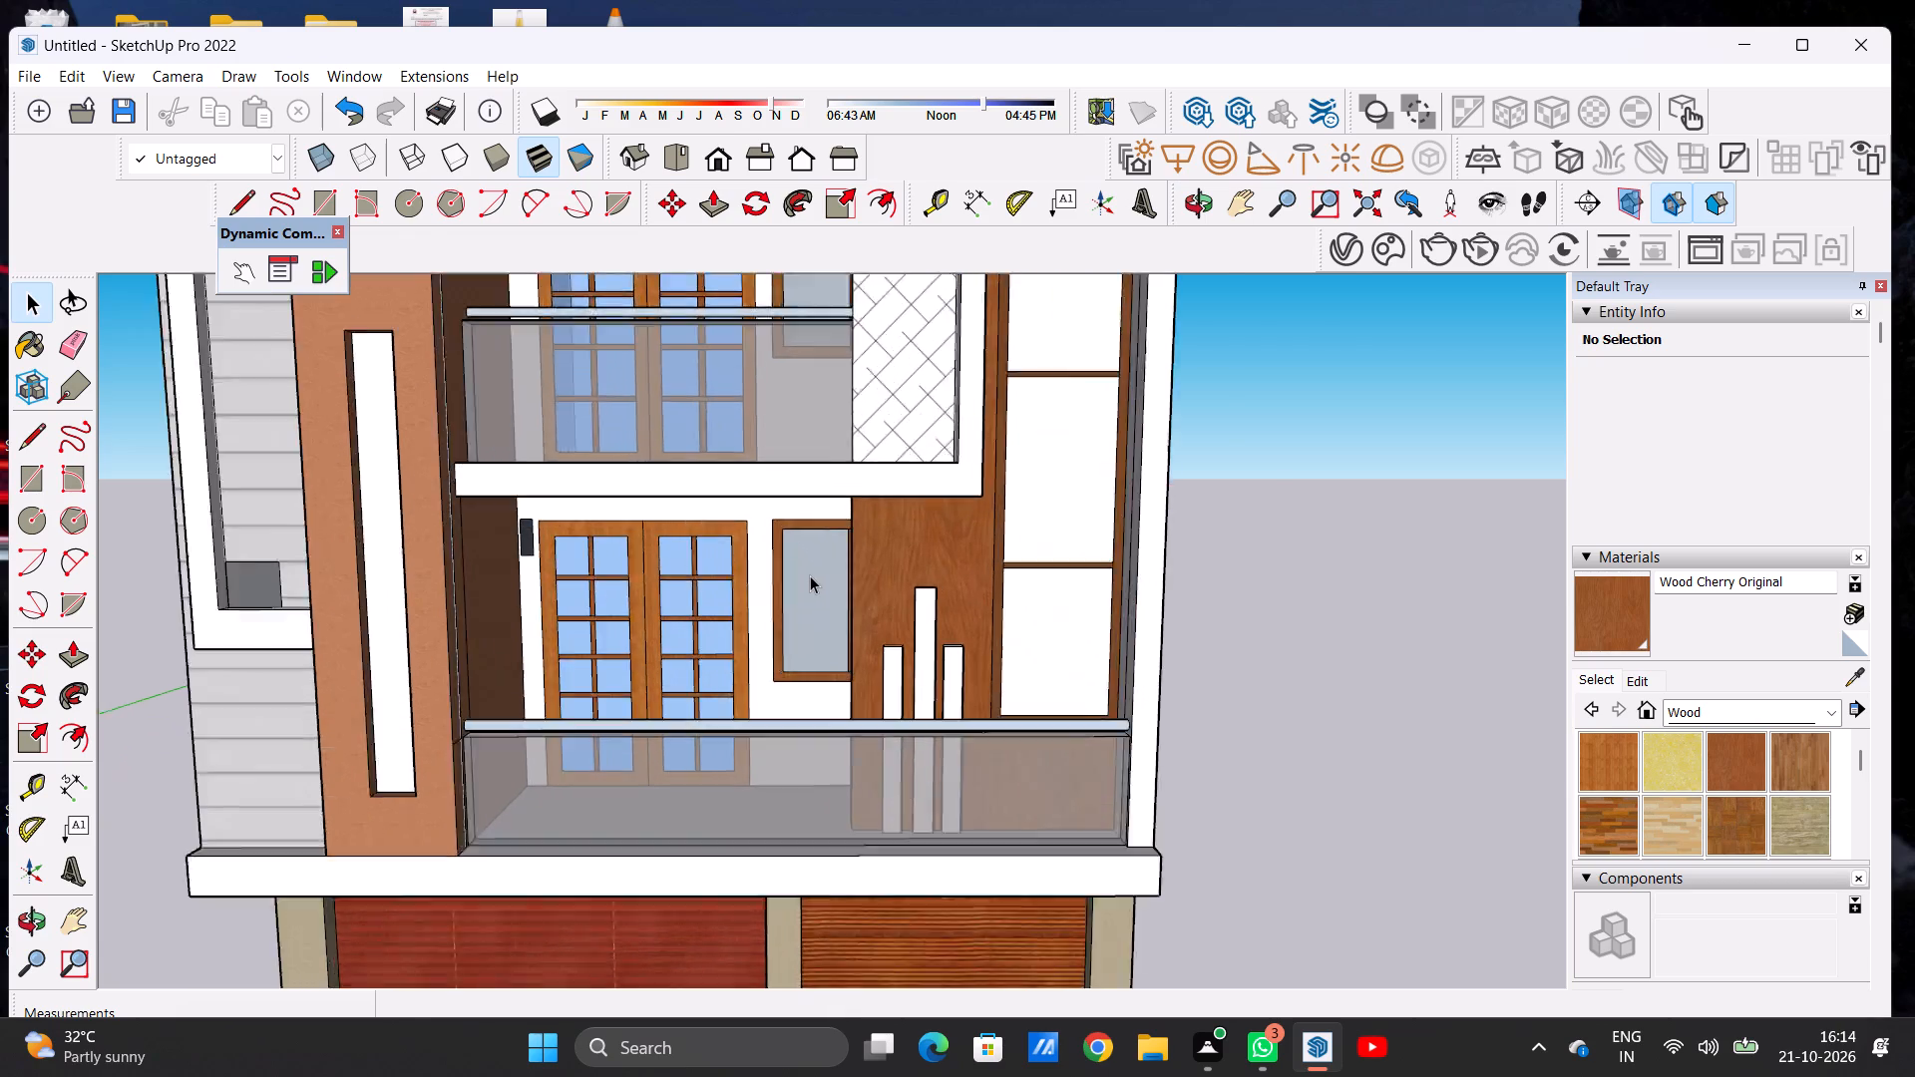
scroll(810, 575, "up", 4)
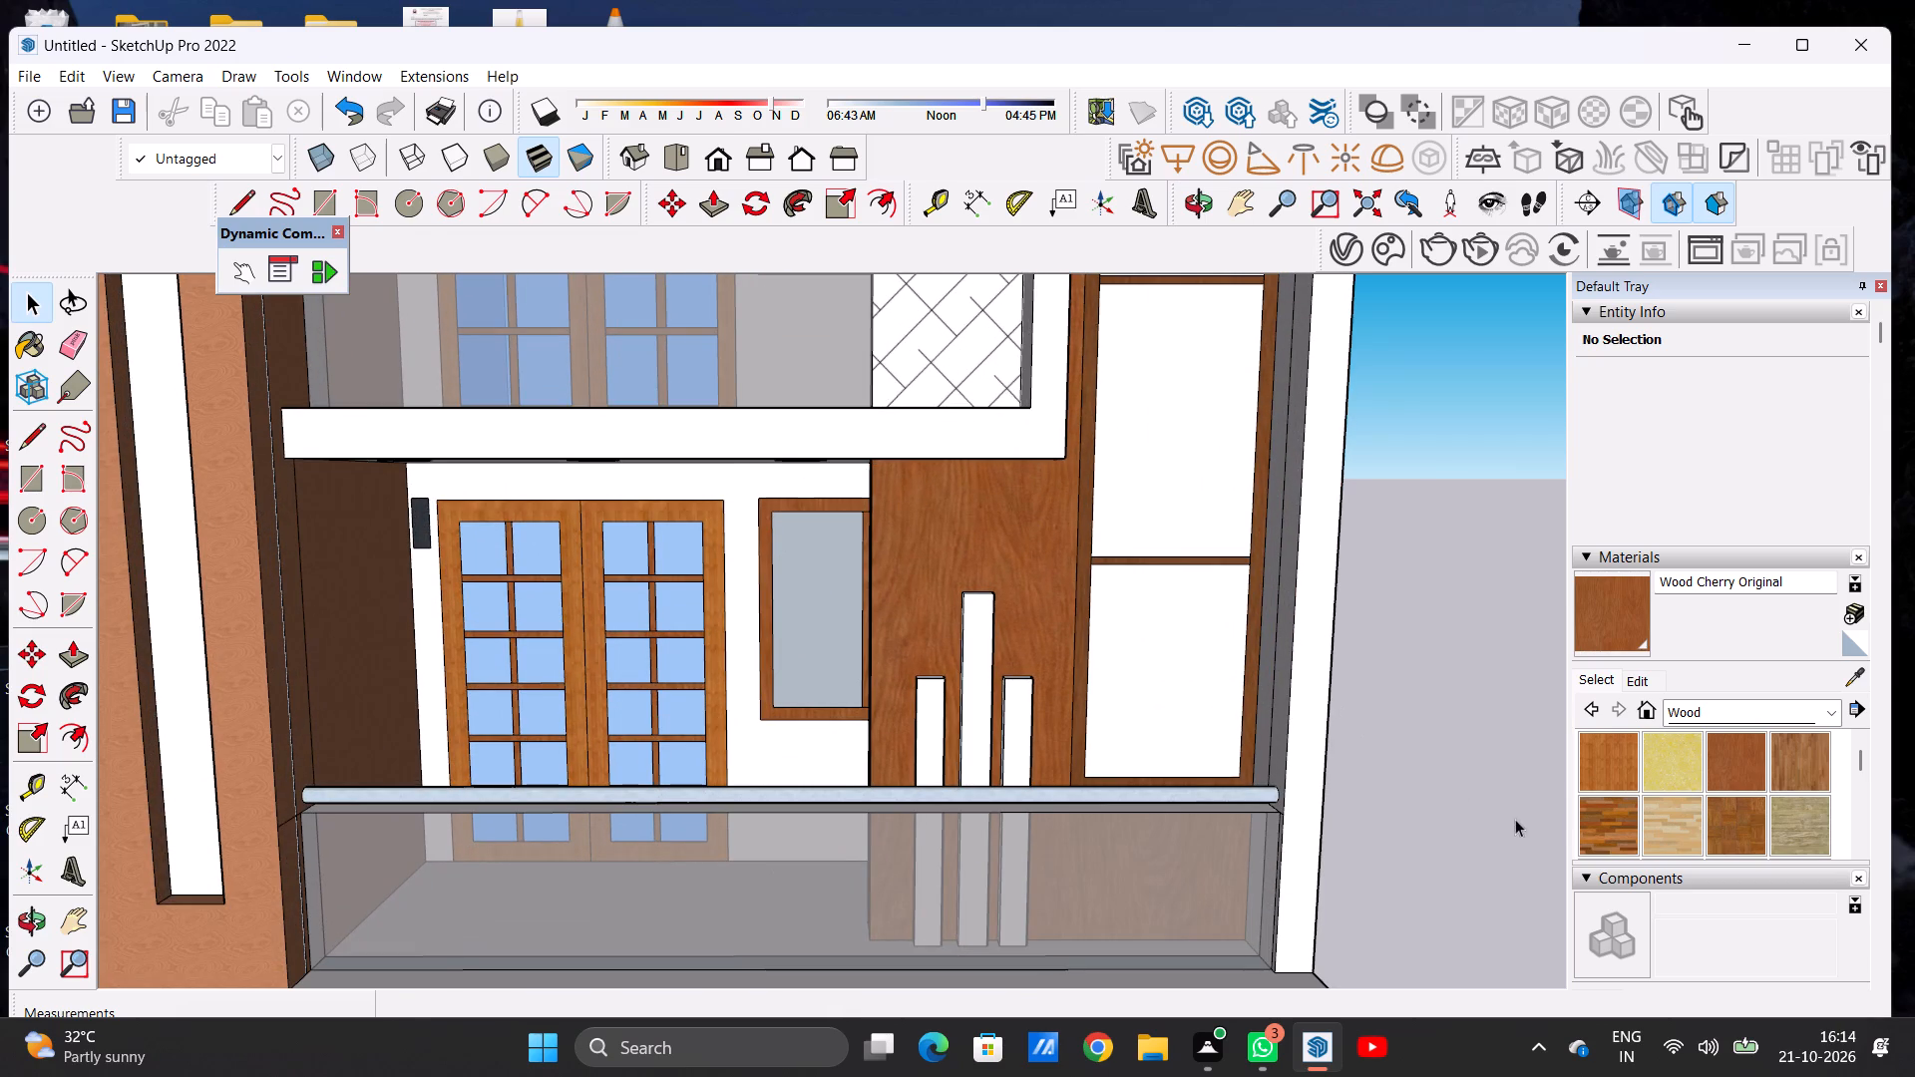
left_click(1707, 704)
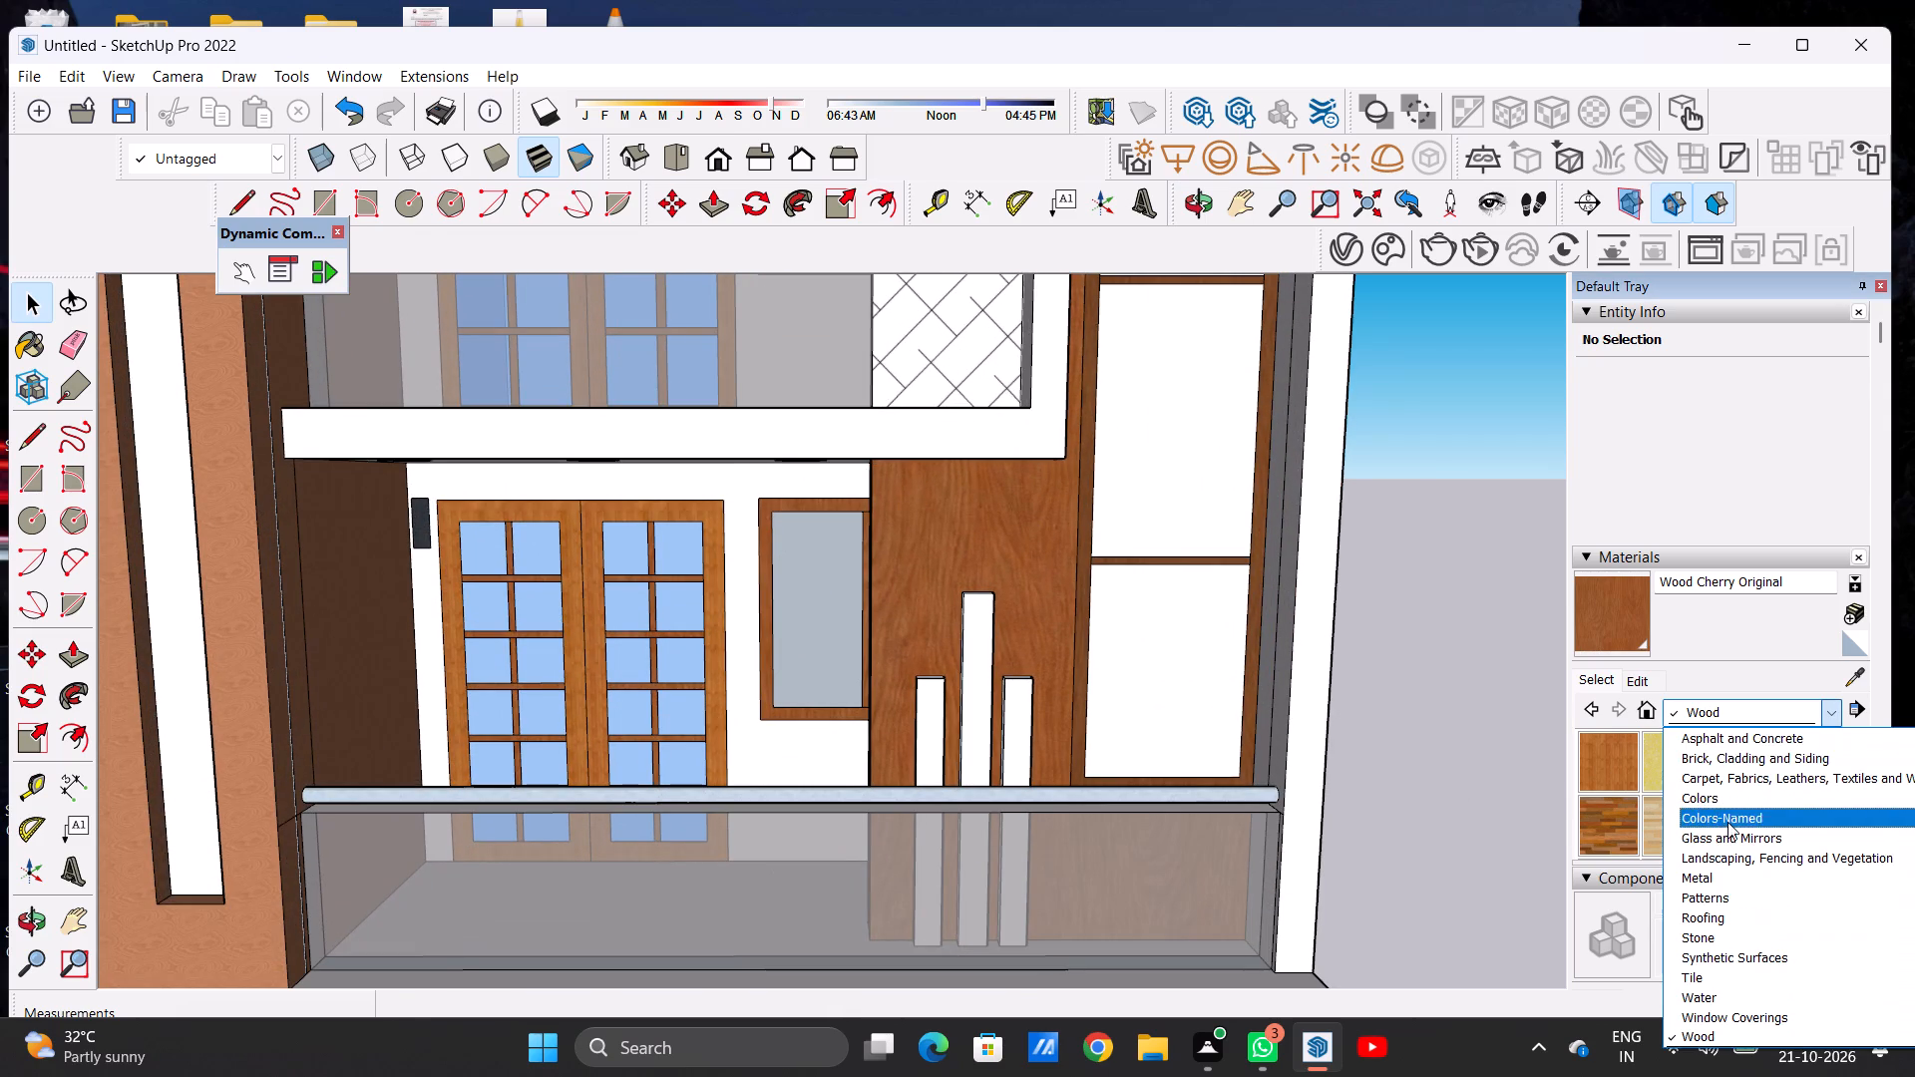
left_click(1716, 816)
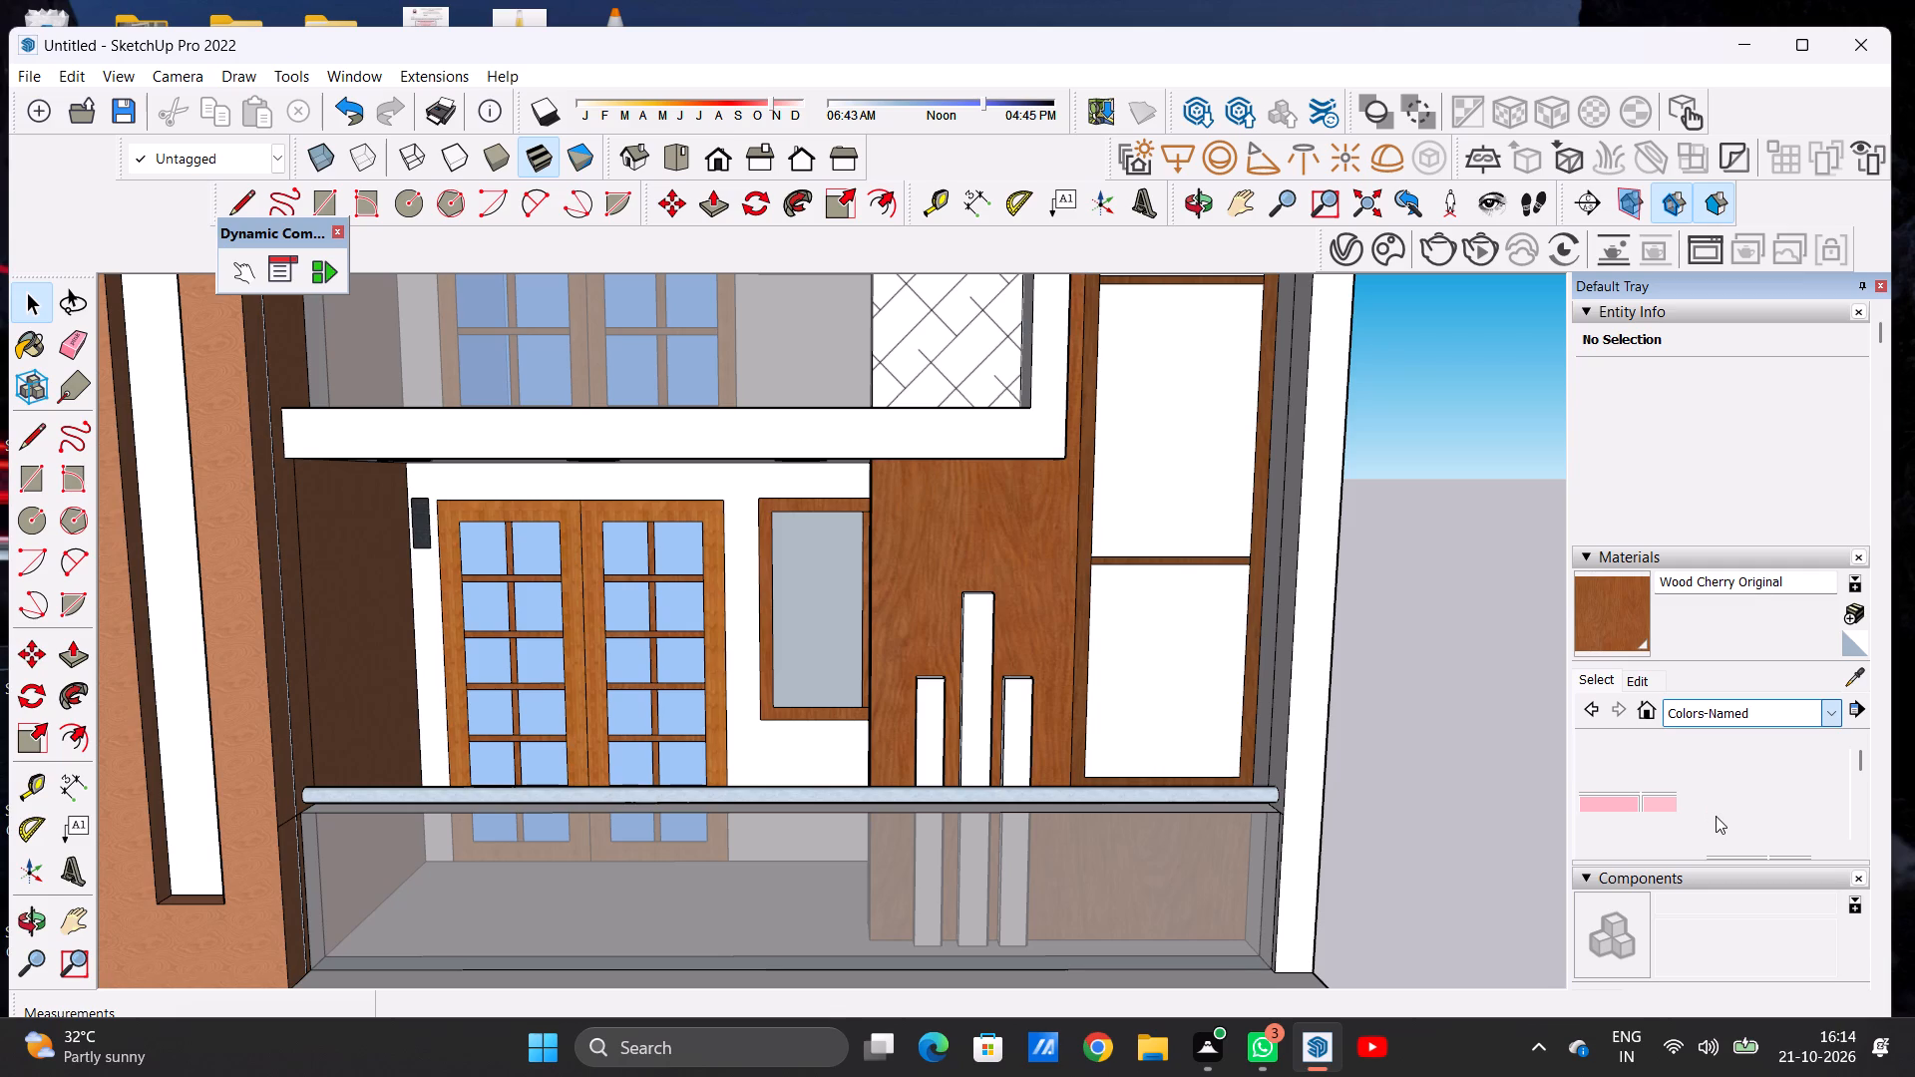
scroll(1700, 795, "down", 1)
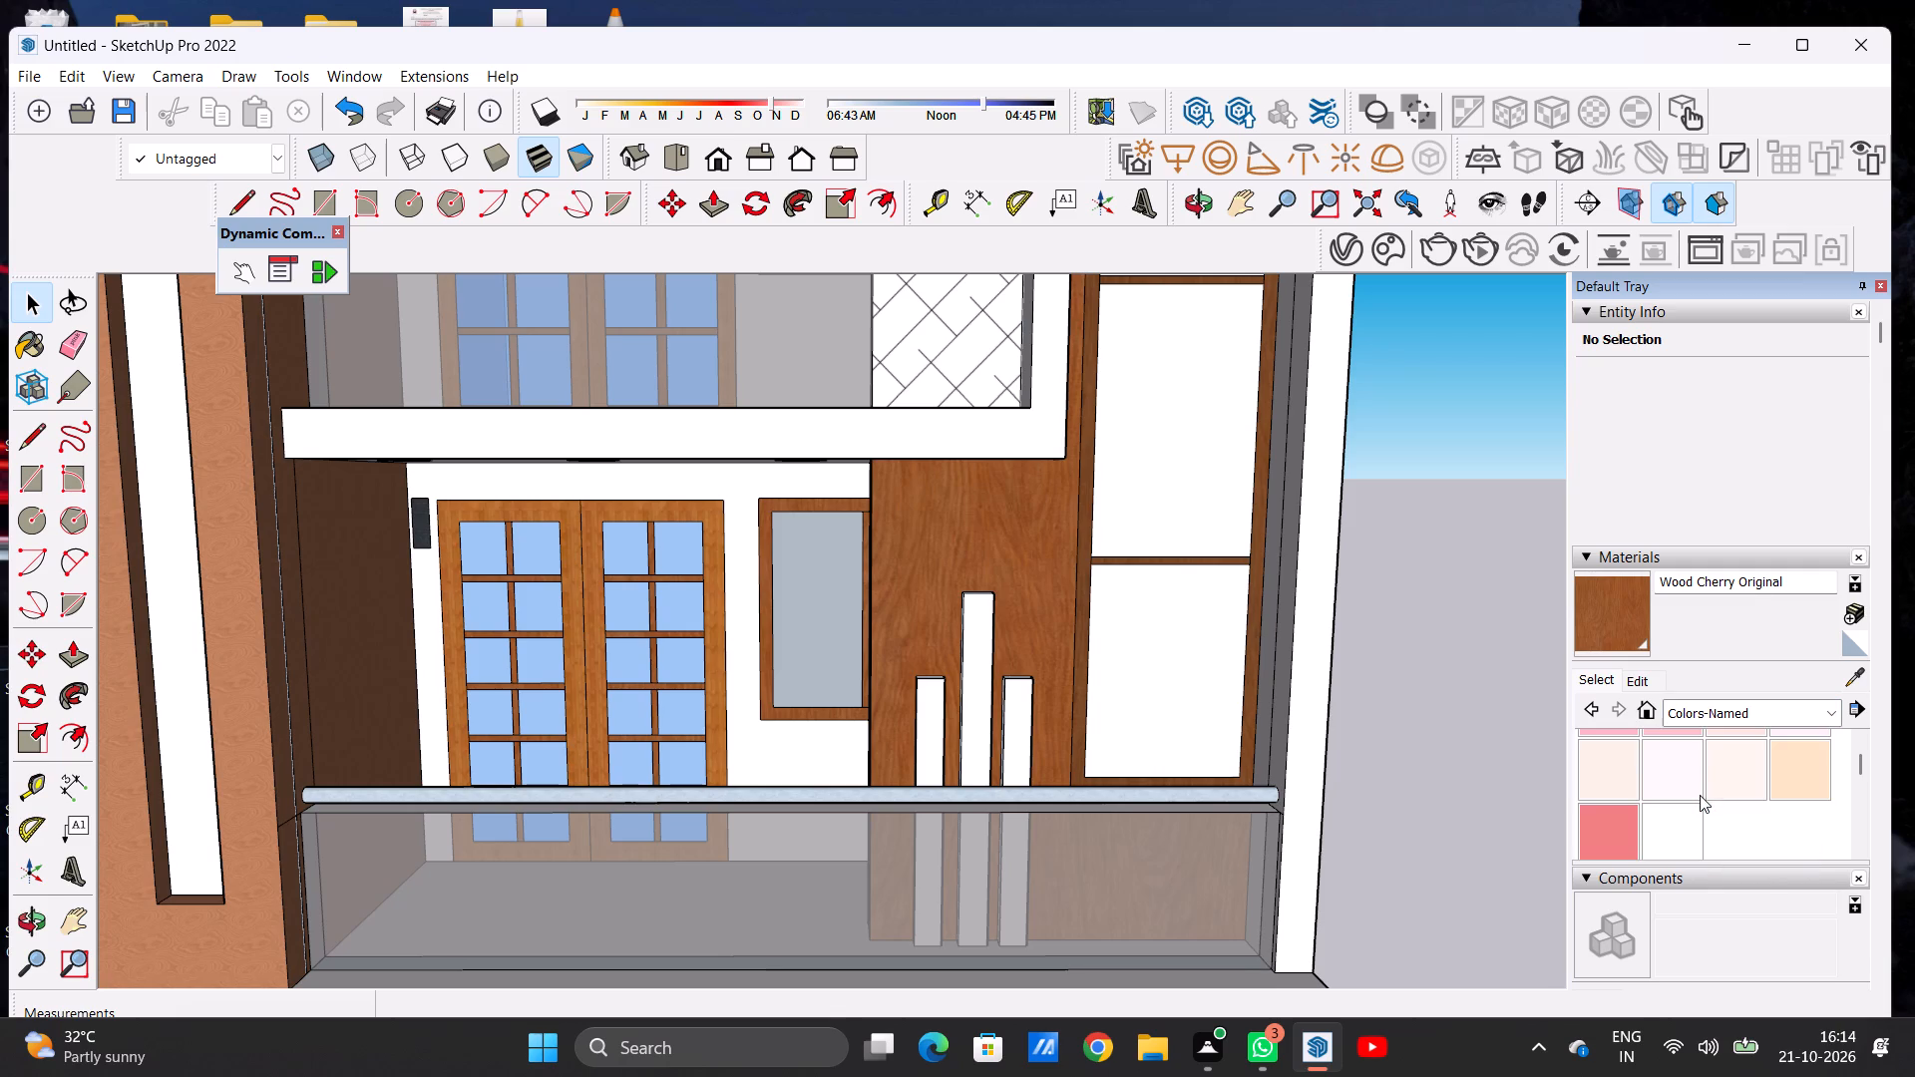
scroll(1708, 791, "down", 2)
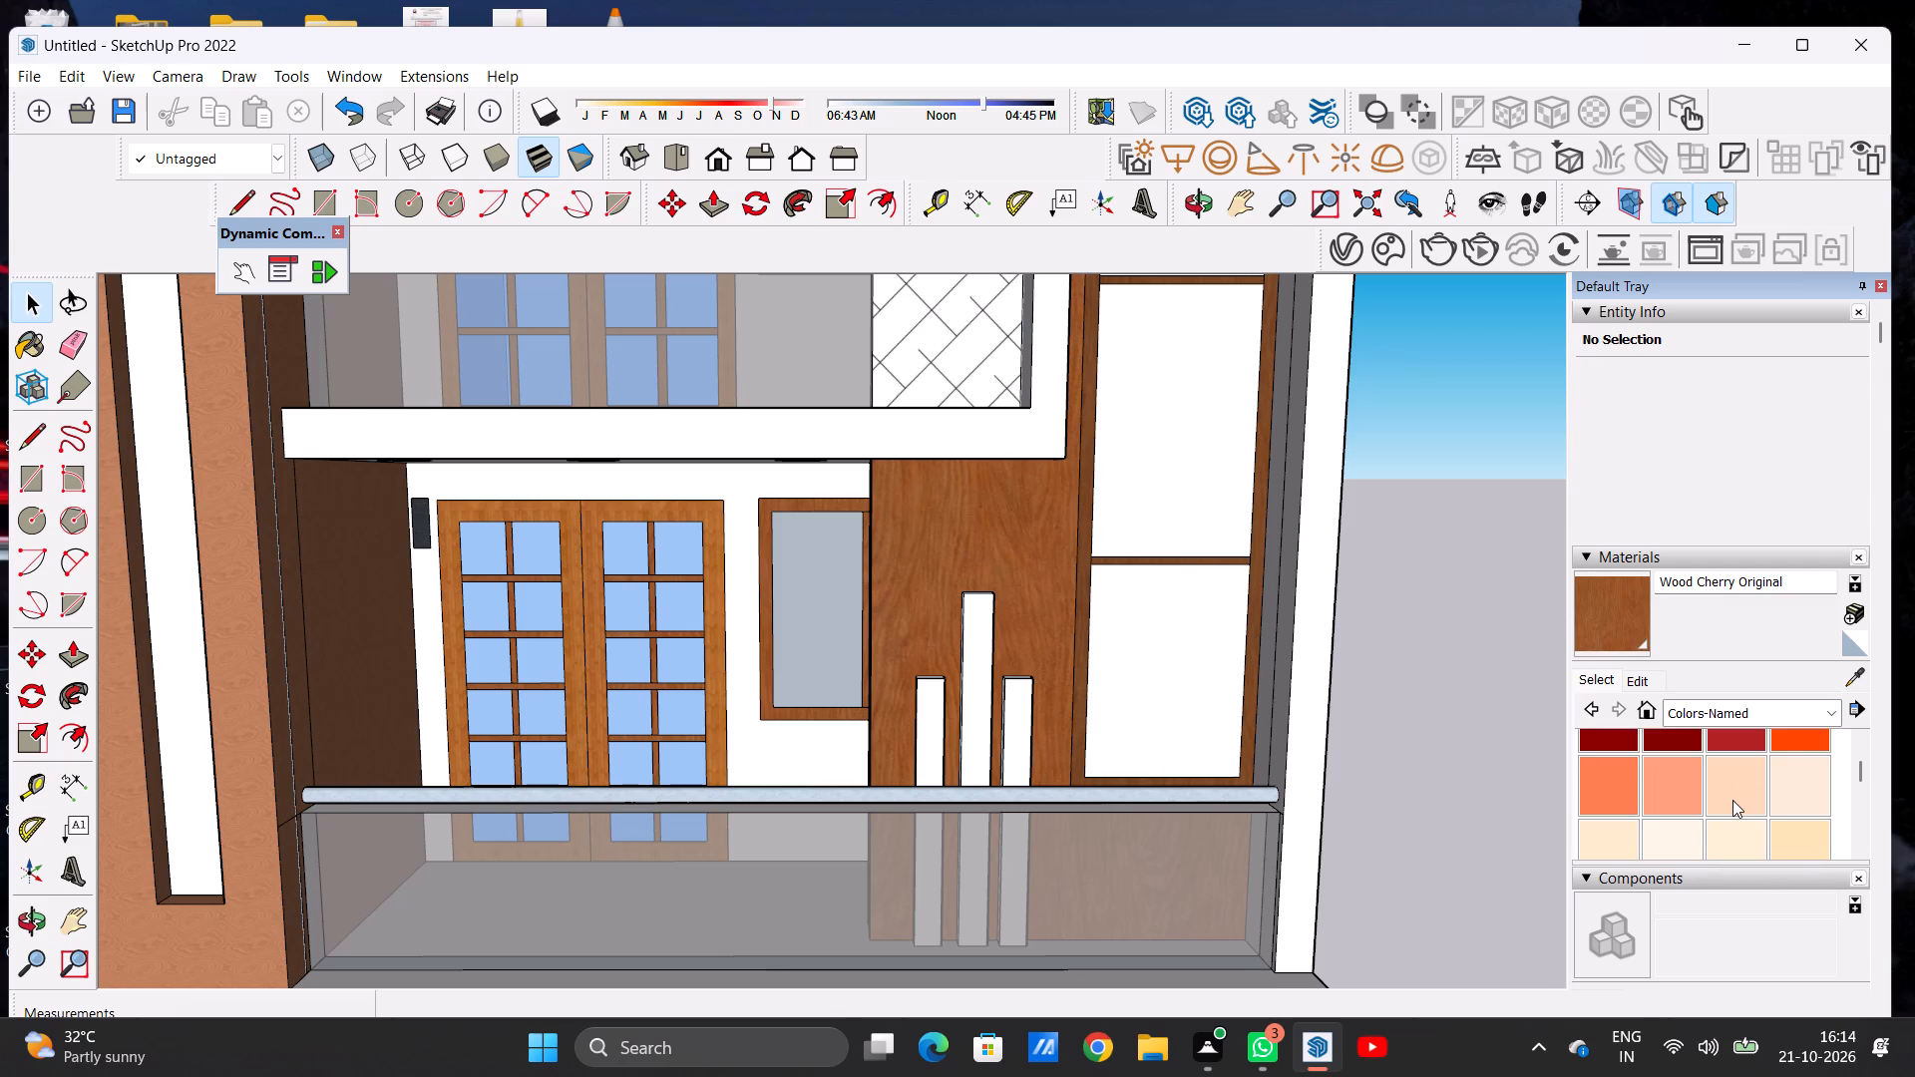
left_click(1732, 800)
scroll(772, 697, "up", 6)
left_click(723, 698)
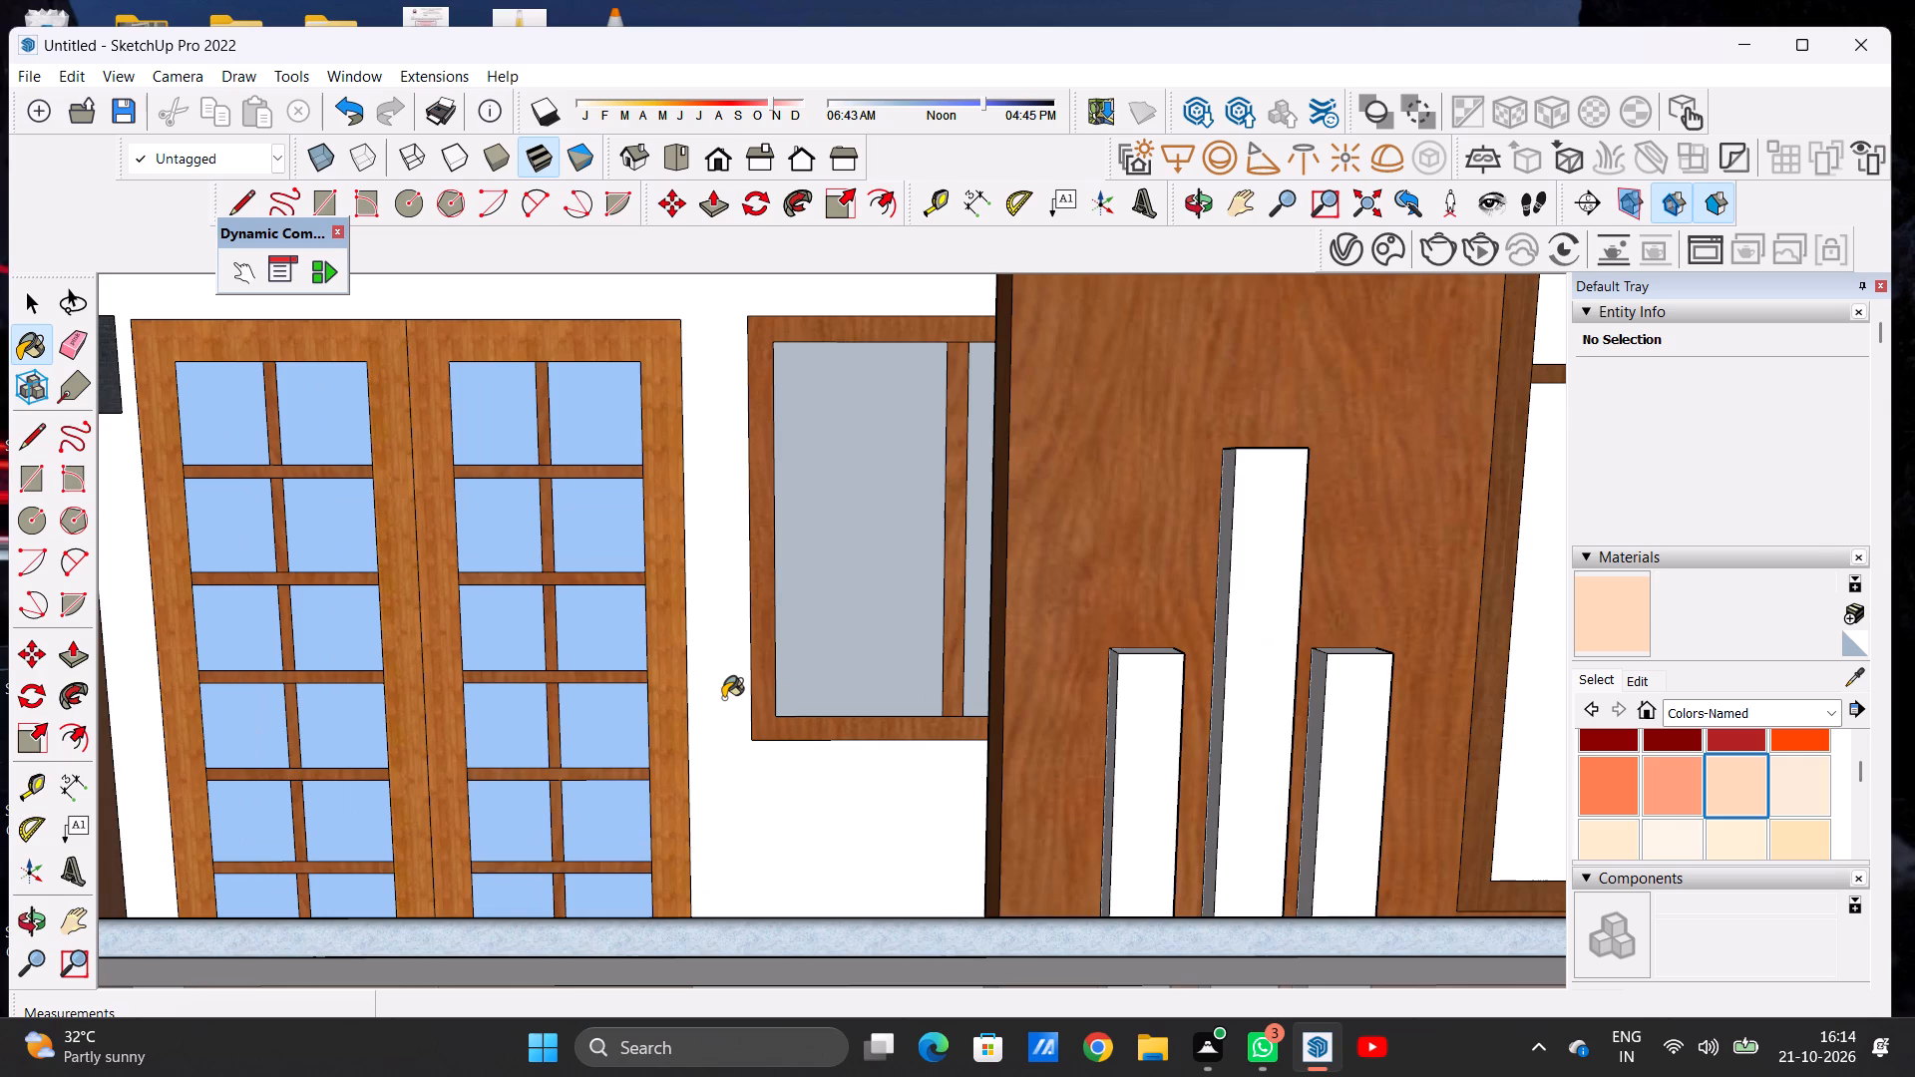
Paint the middle balcony's back wall, around the glazed door and window, with 0027_PeachPuff.
scroll(745, 703, "down", 13)
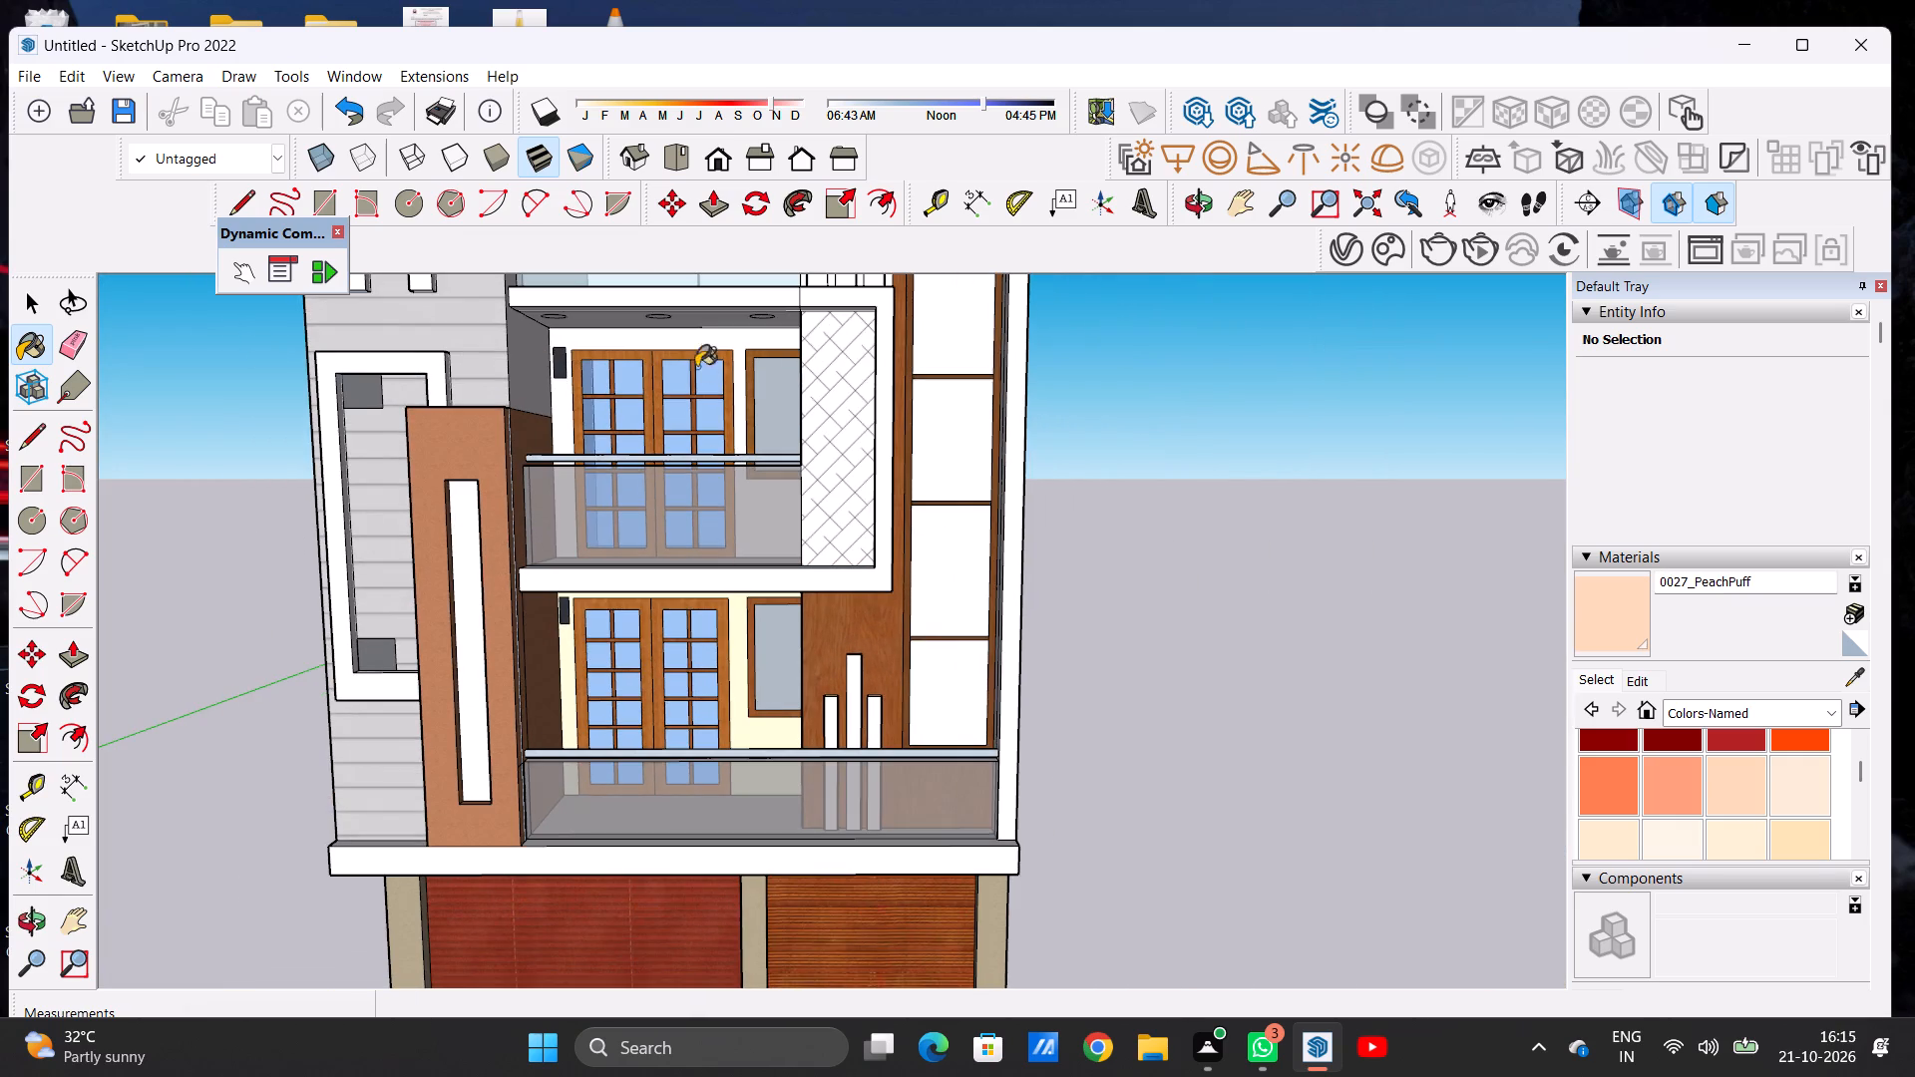
scroll(723, 342, "up", 13)
left_click(737, 342)
Paint the grey side wall of the middle balcony, above the brown wall section, with 0027_PeachPuff.
scroll(766, 606, "down", 7)
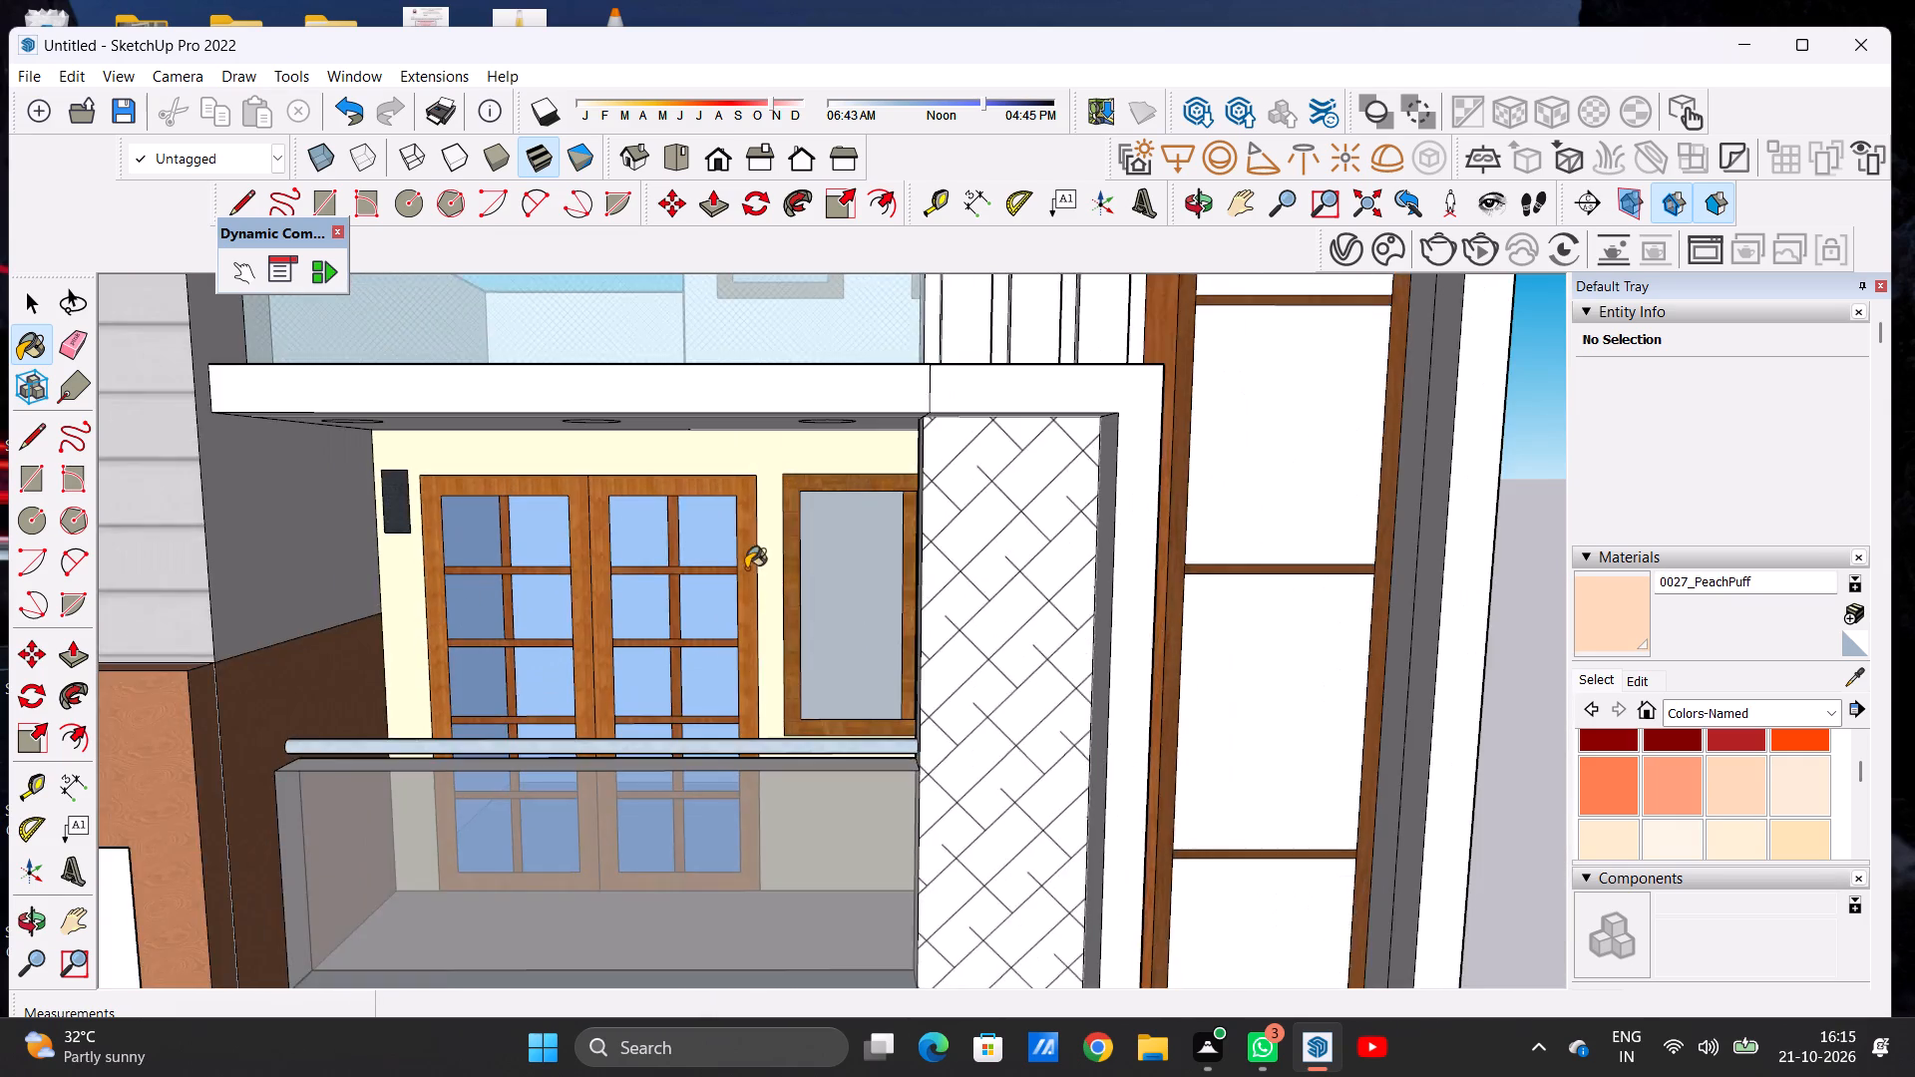
scroll(746, 568, "down", 5)
middle_click_drag(618, 613, 503, 635)
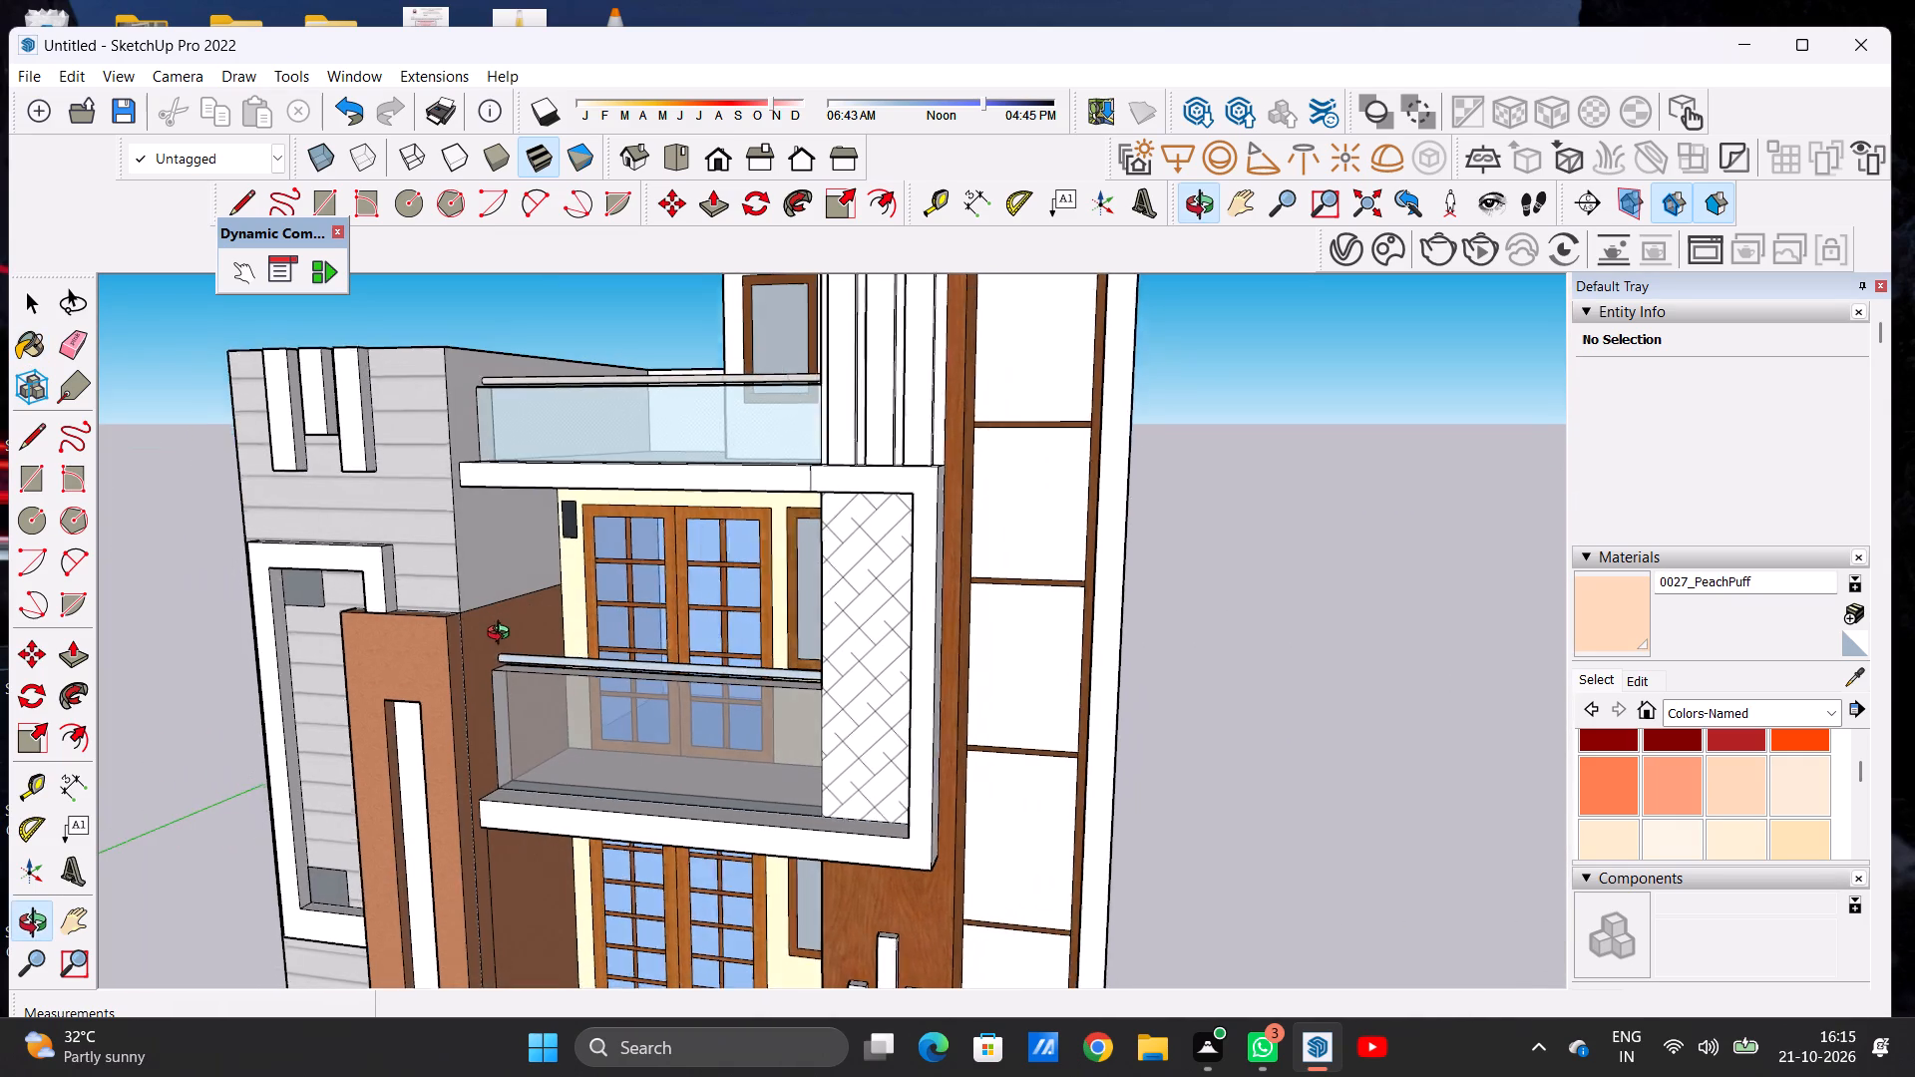
middle_click_drag(503, 635, 496, 635)
scroll(502, 558, "up", 8)
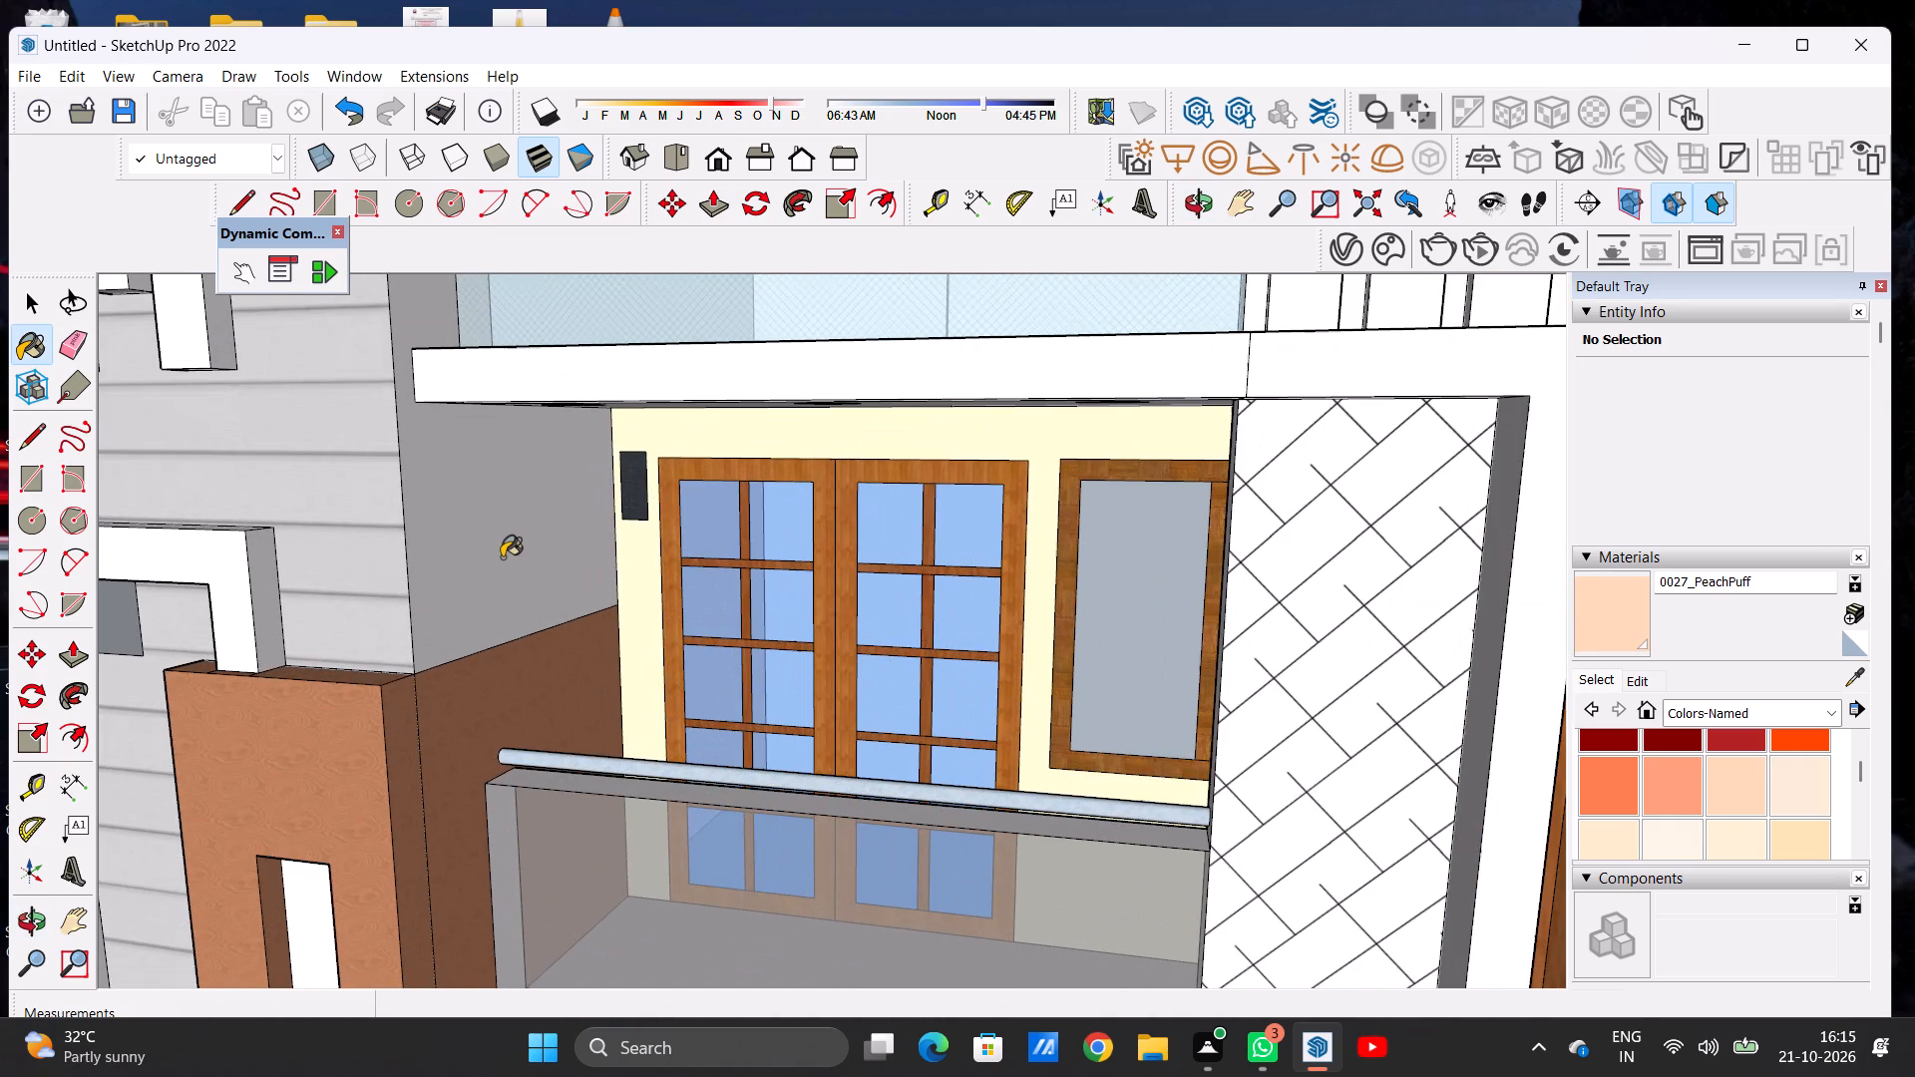
left_click(496, 550)
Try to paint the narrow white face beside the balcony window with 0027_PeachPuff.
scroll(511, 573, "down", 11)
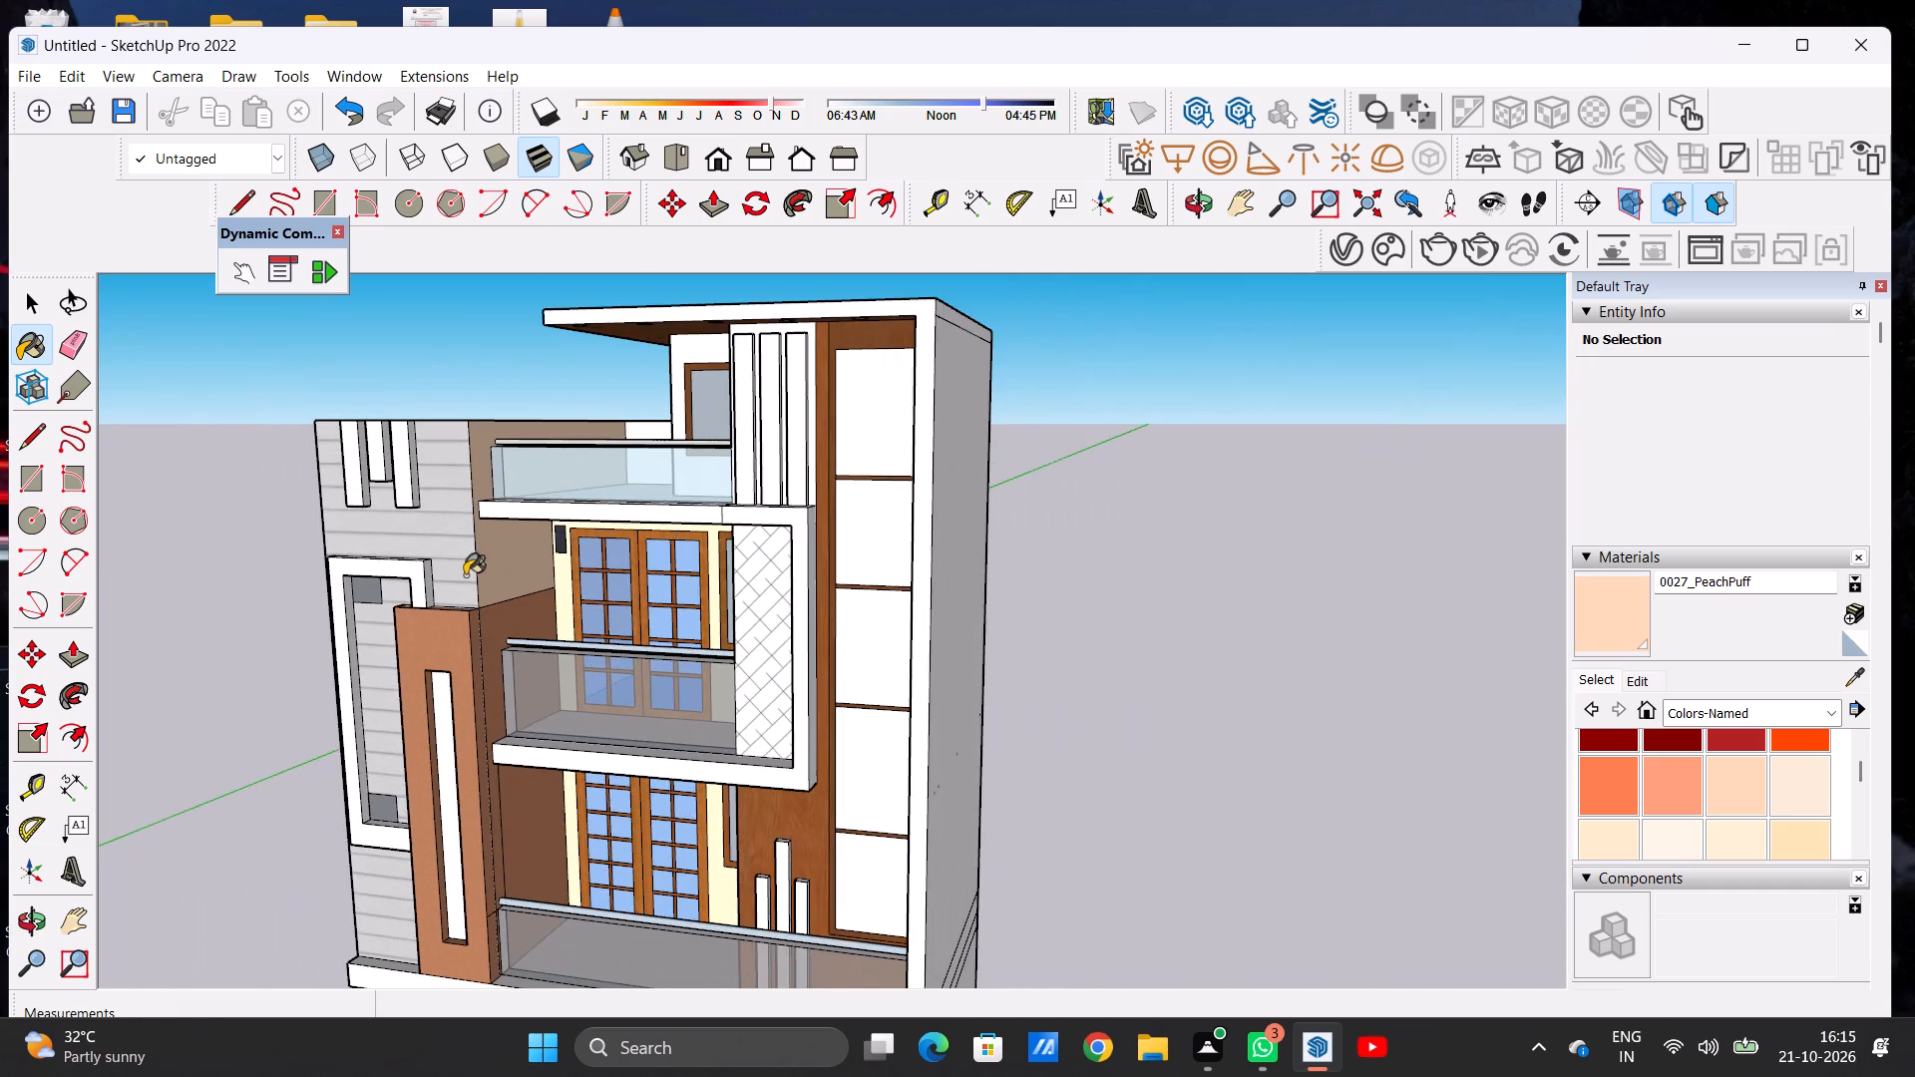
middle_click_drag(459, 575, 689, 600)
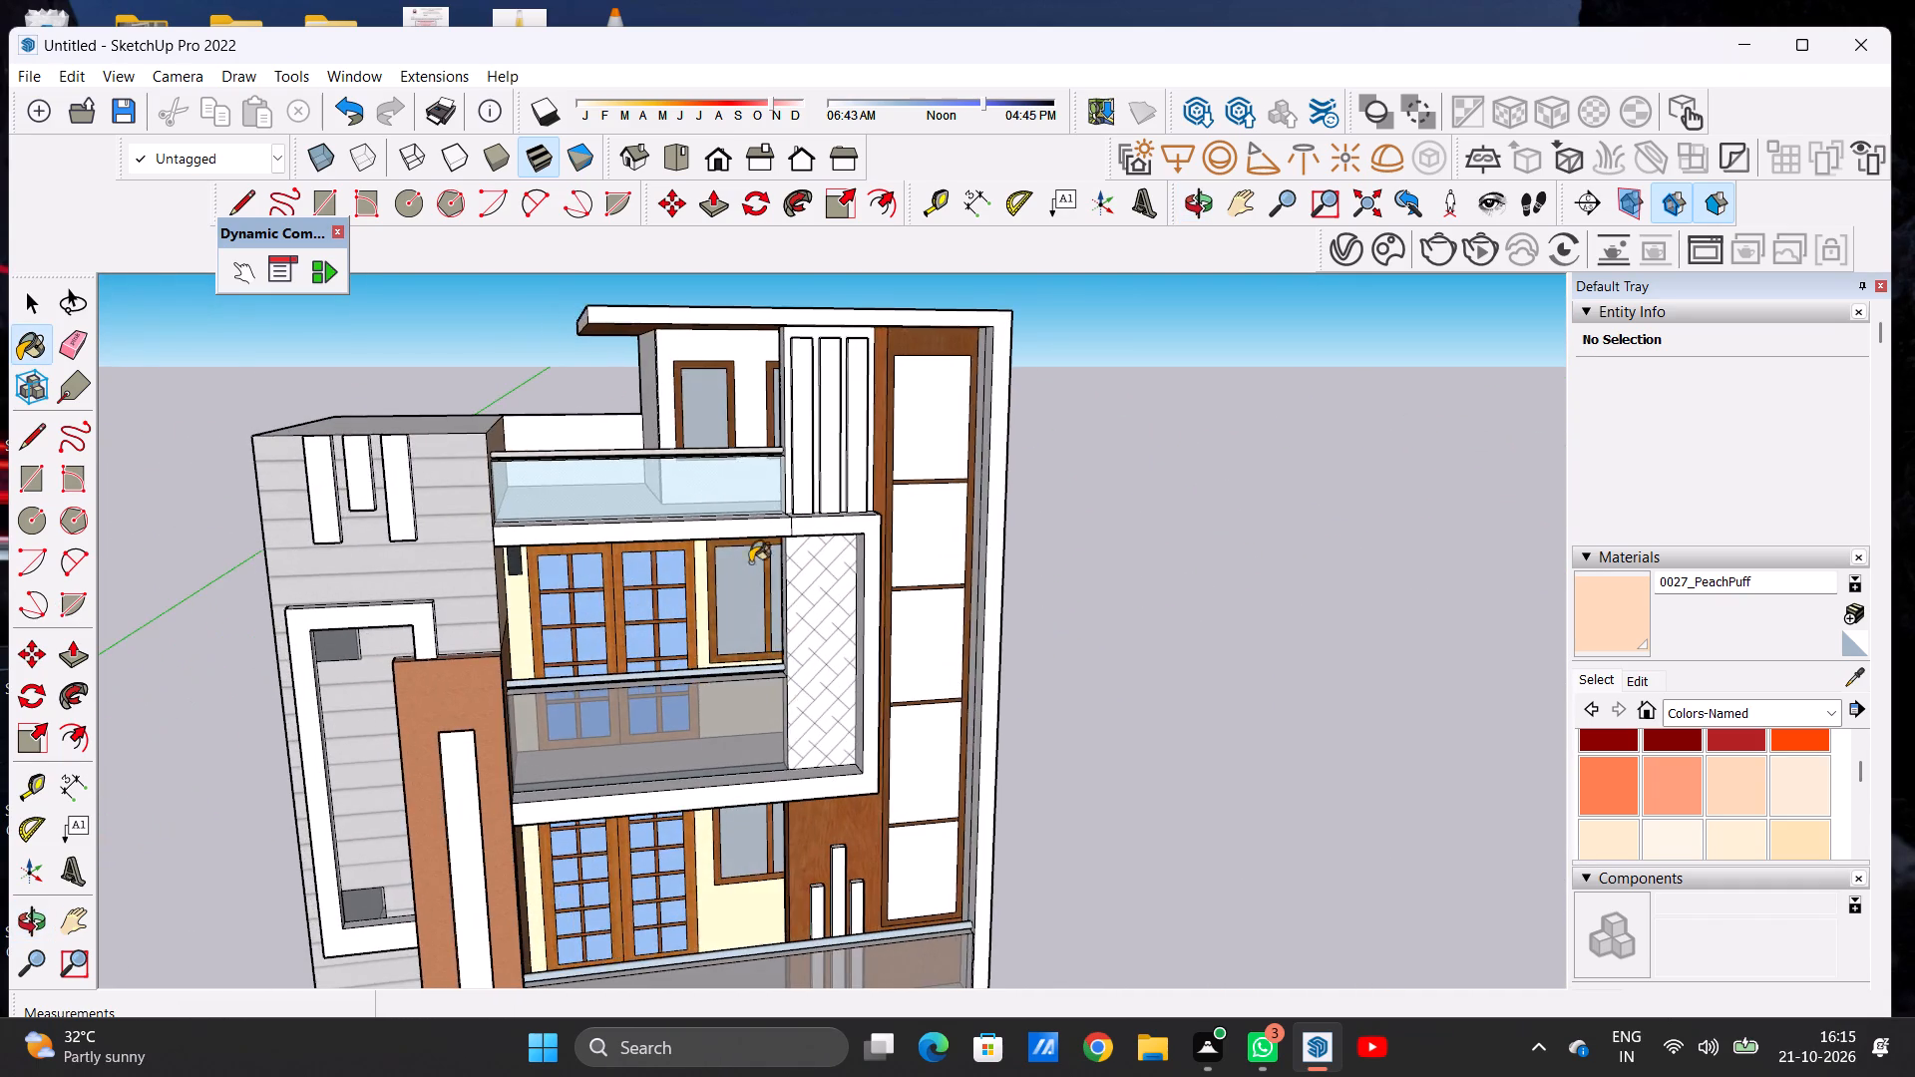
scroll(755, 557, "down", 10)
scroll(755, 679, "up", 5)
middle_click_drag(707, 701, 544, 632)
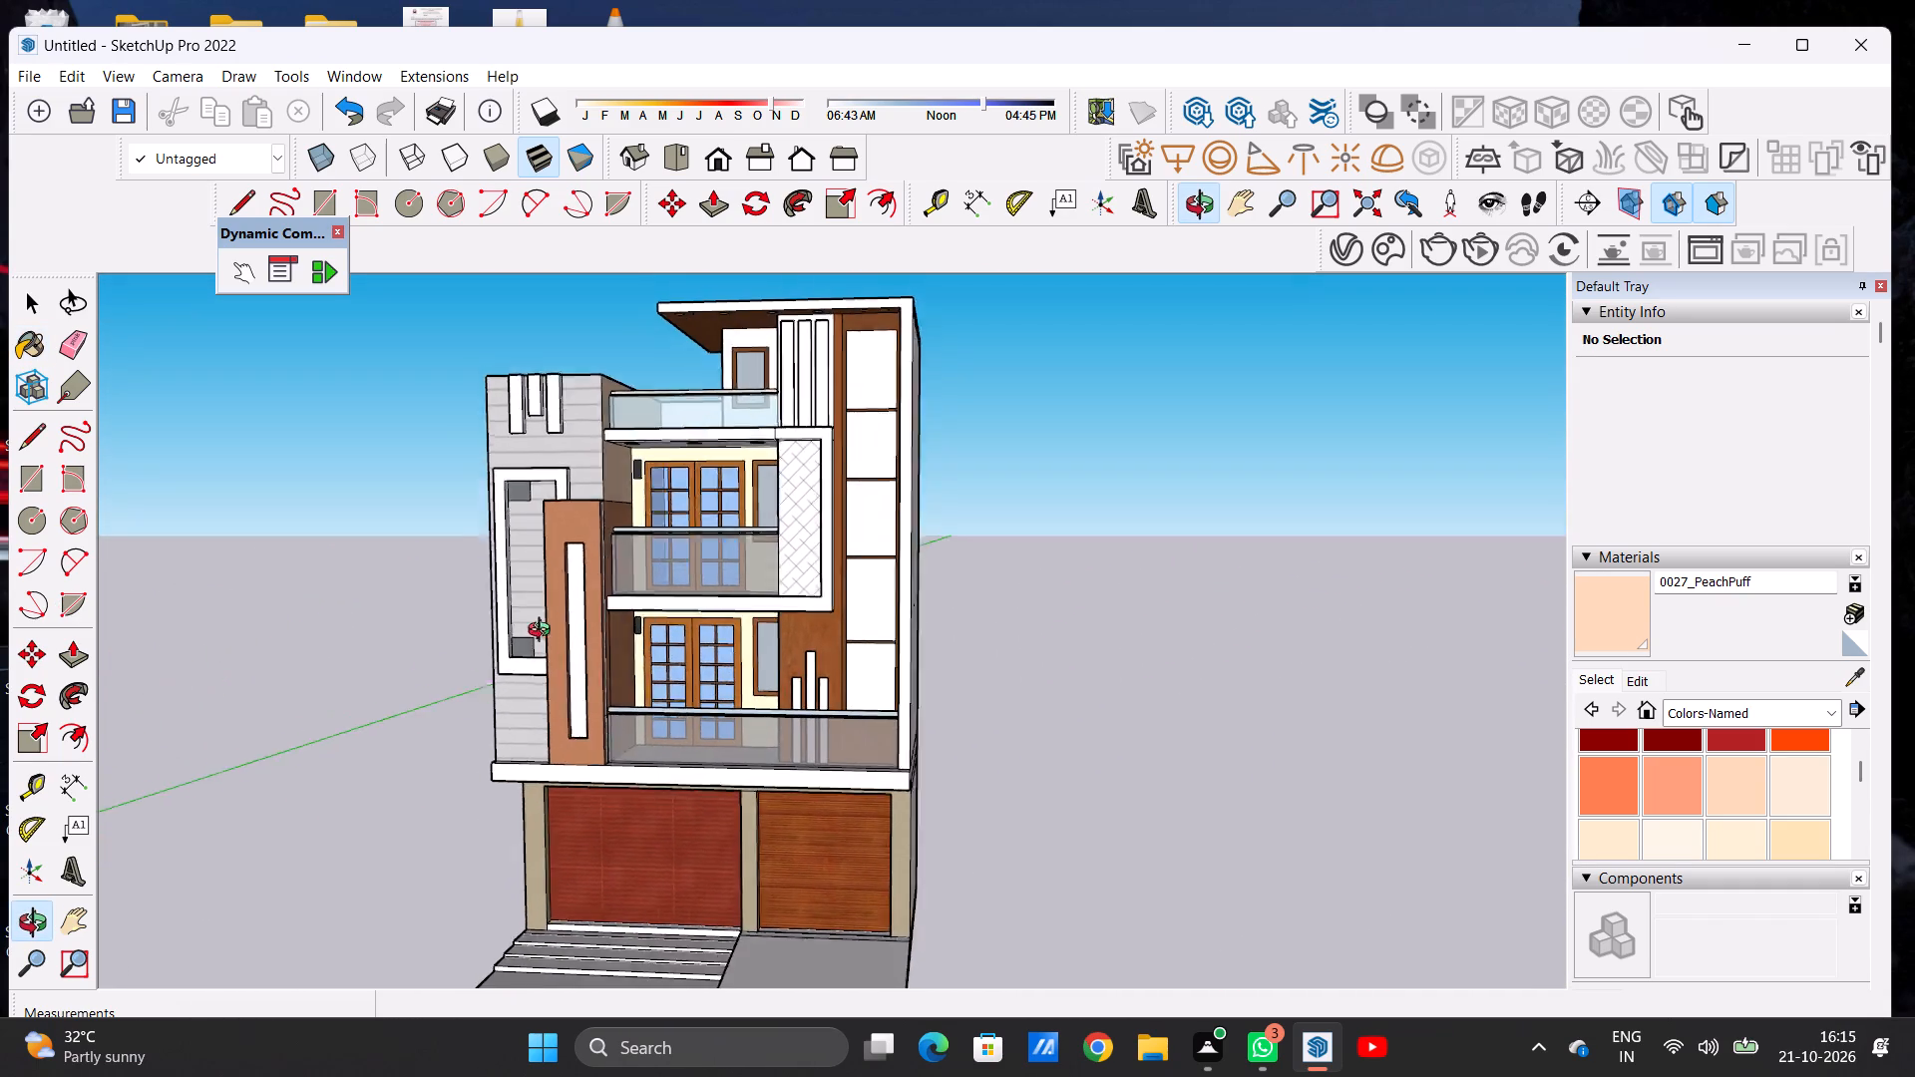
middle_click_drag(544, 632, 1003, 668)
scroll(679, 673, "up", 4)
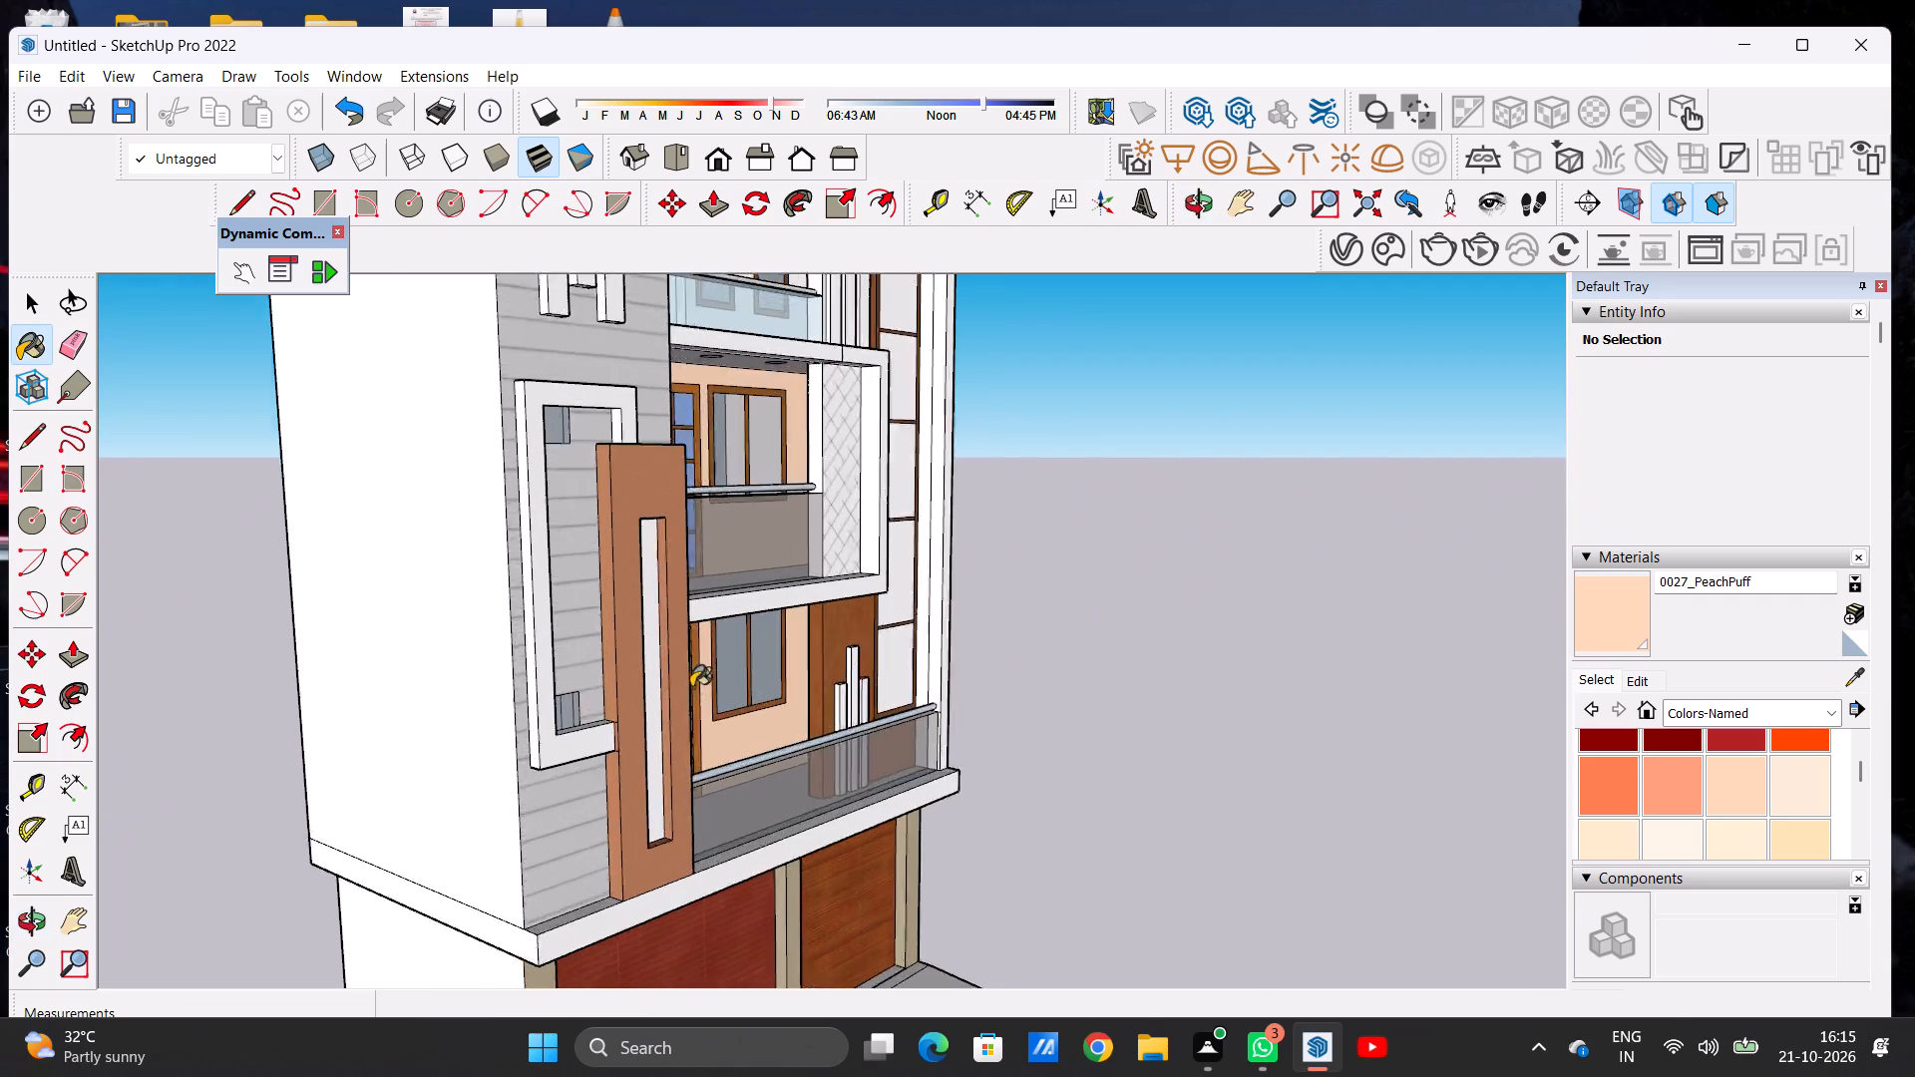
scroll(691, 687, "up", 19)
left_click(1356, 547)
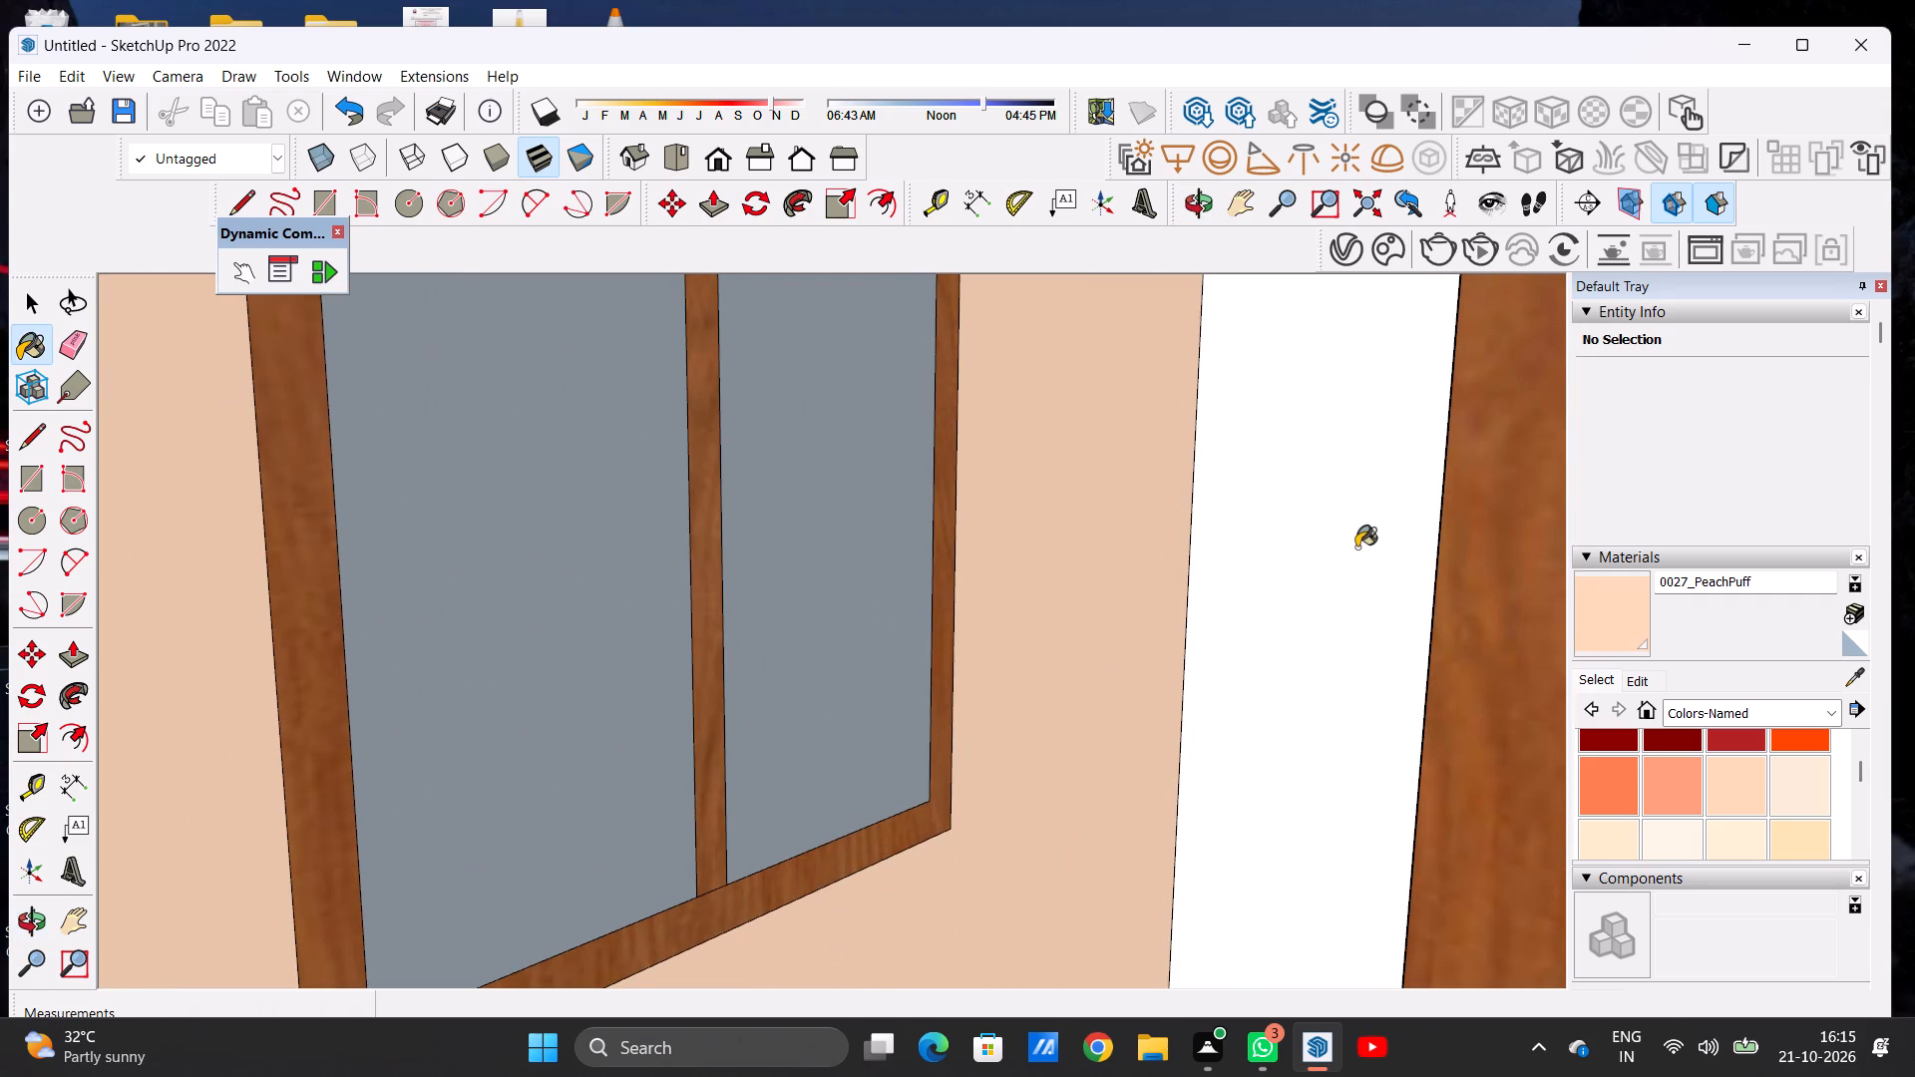
Examine the facade from the front and from below, including the balconies' walls and ceilings.
scroll(820, 644, "down", 20)
middle_click_drag(865, 682, 559, 620)
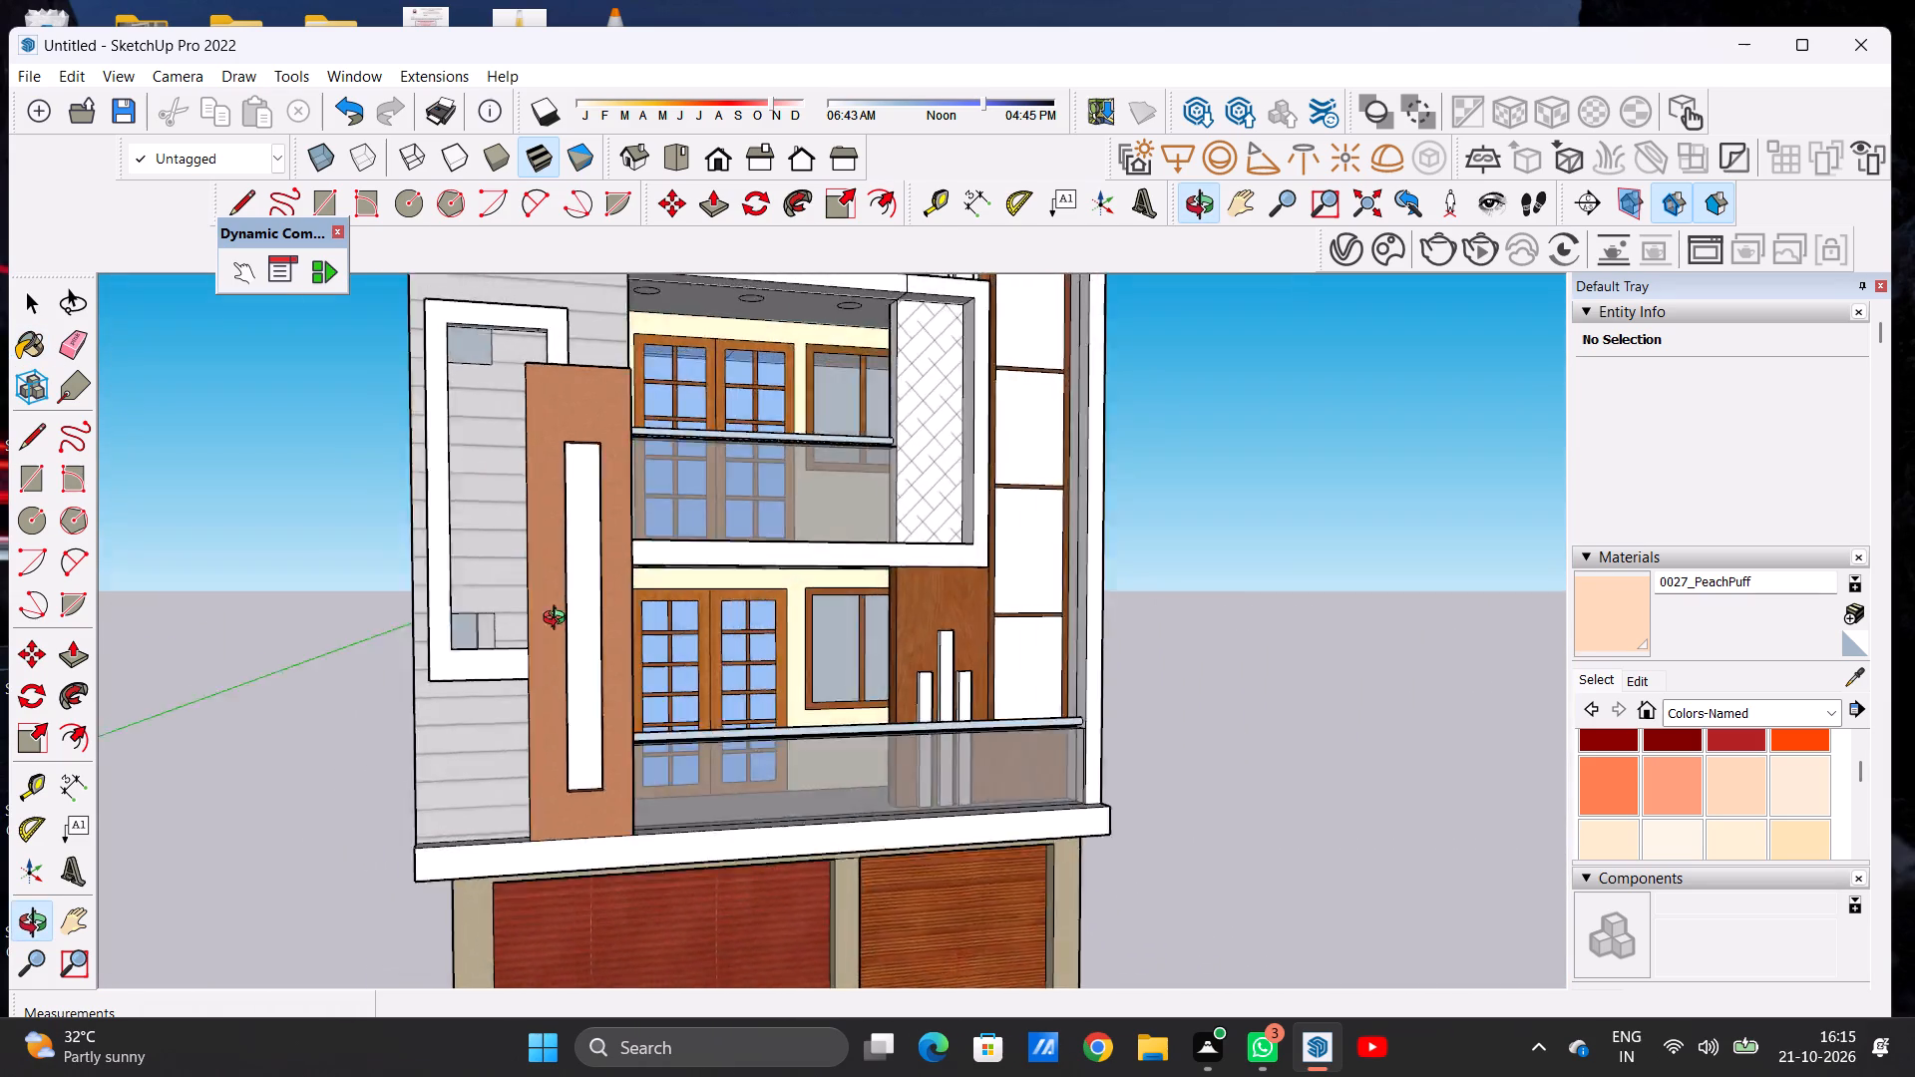
middle_click_drag(559, 620, 393, 495)
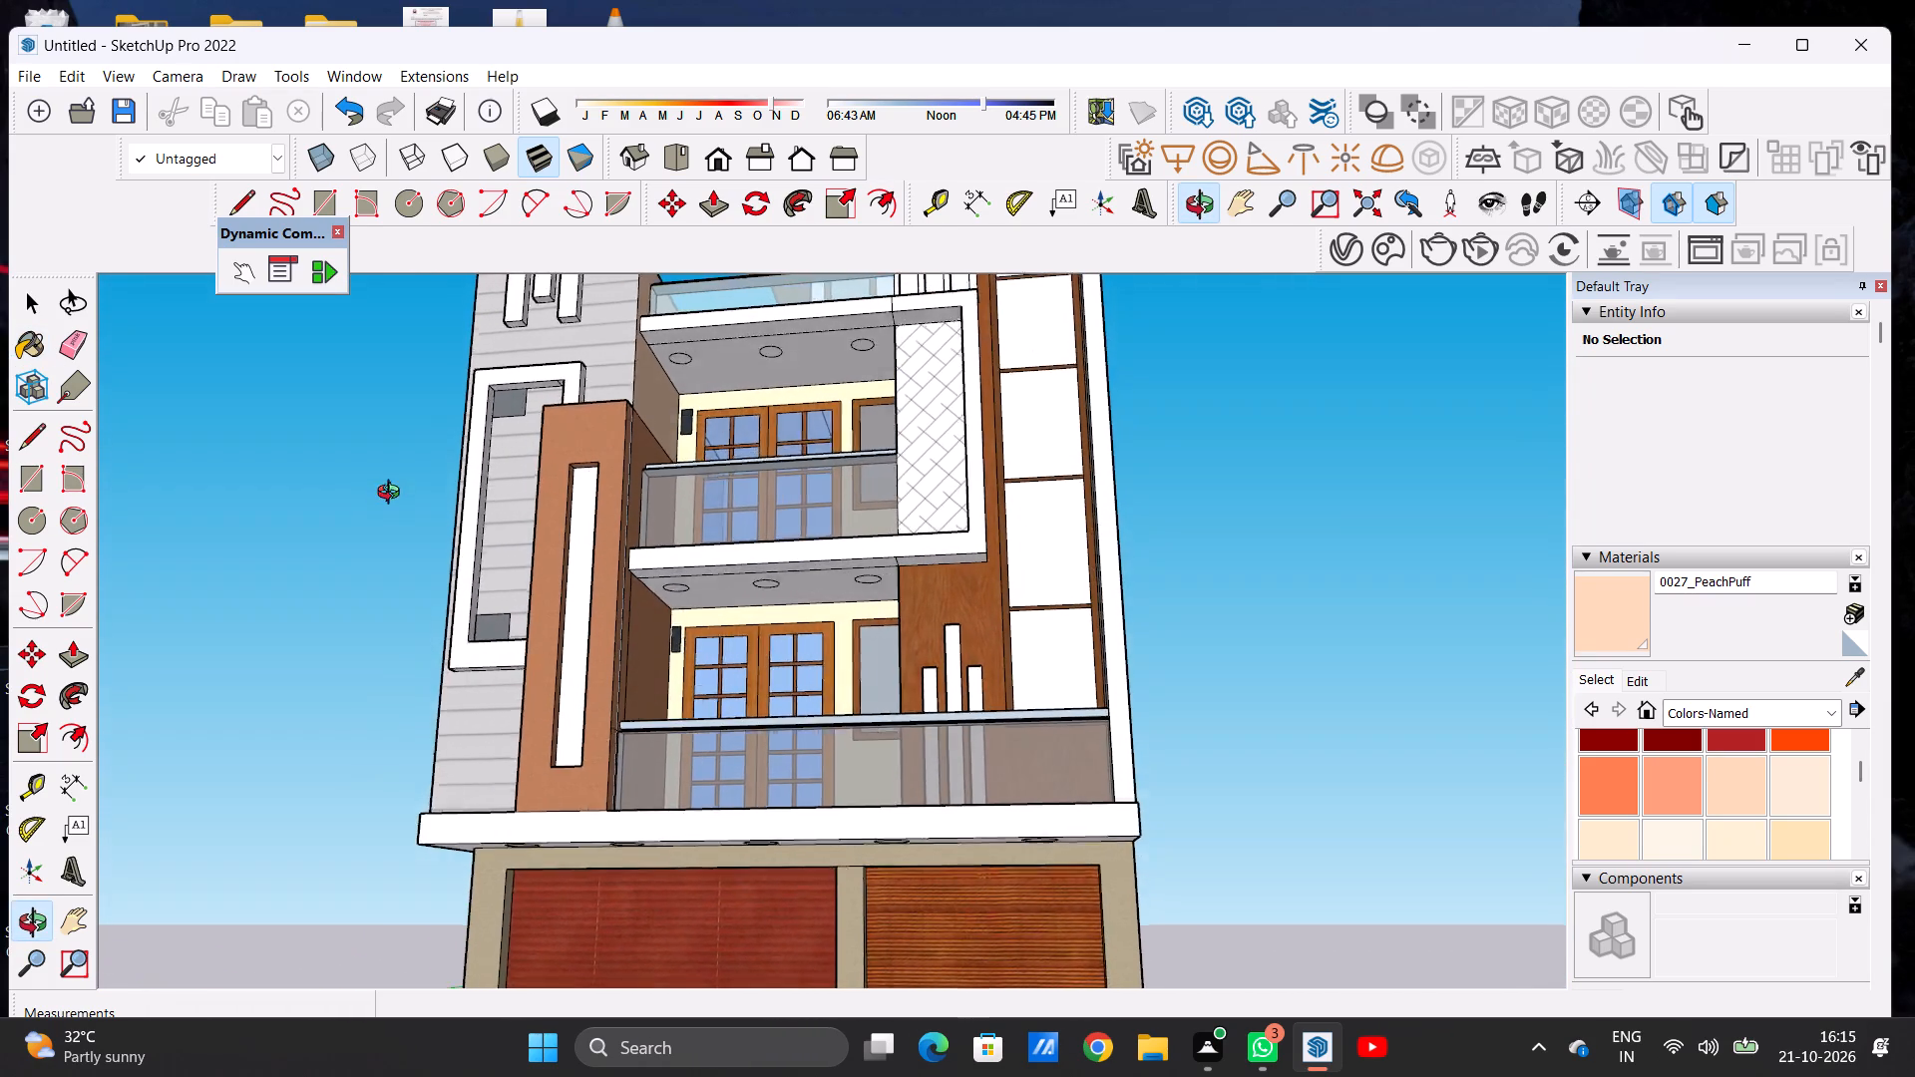
middle_click_drag(393, 495, 398, 478)
middle_click_drag(614, 587, 658, 759)
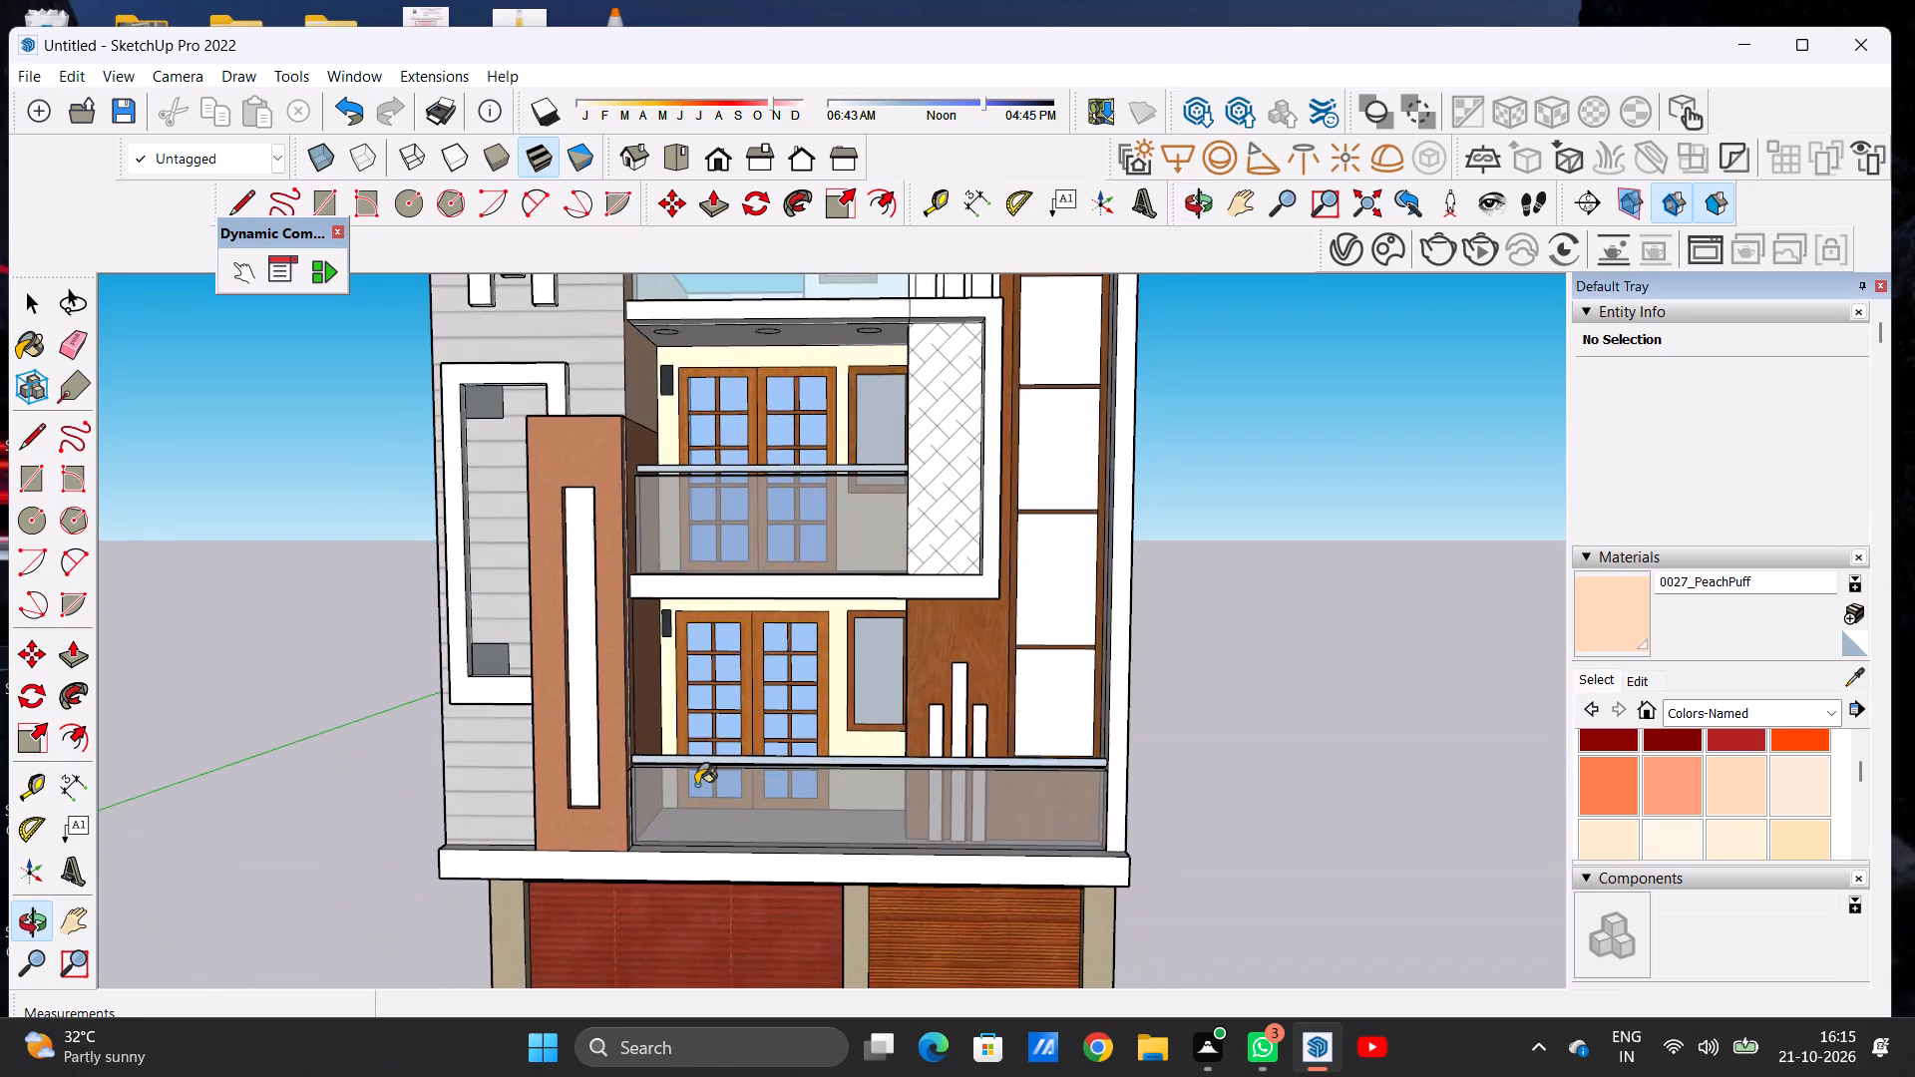
scroll(935, 669, "down", 10)
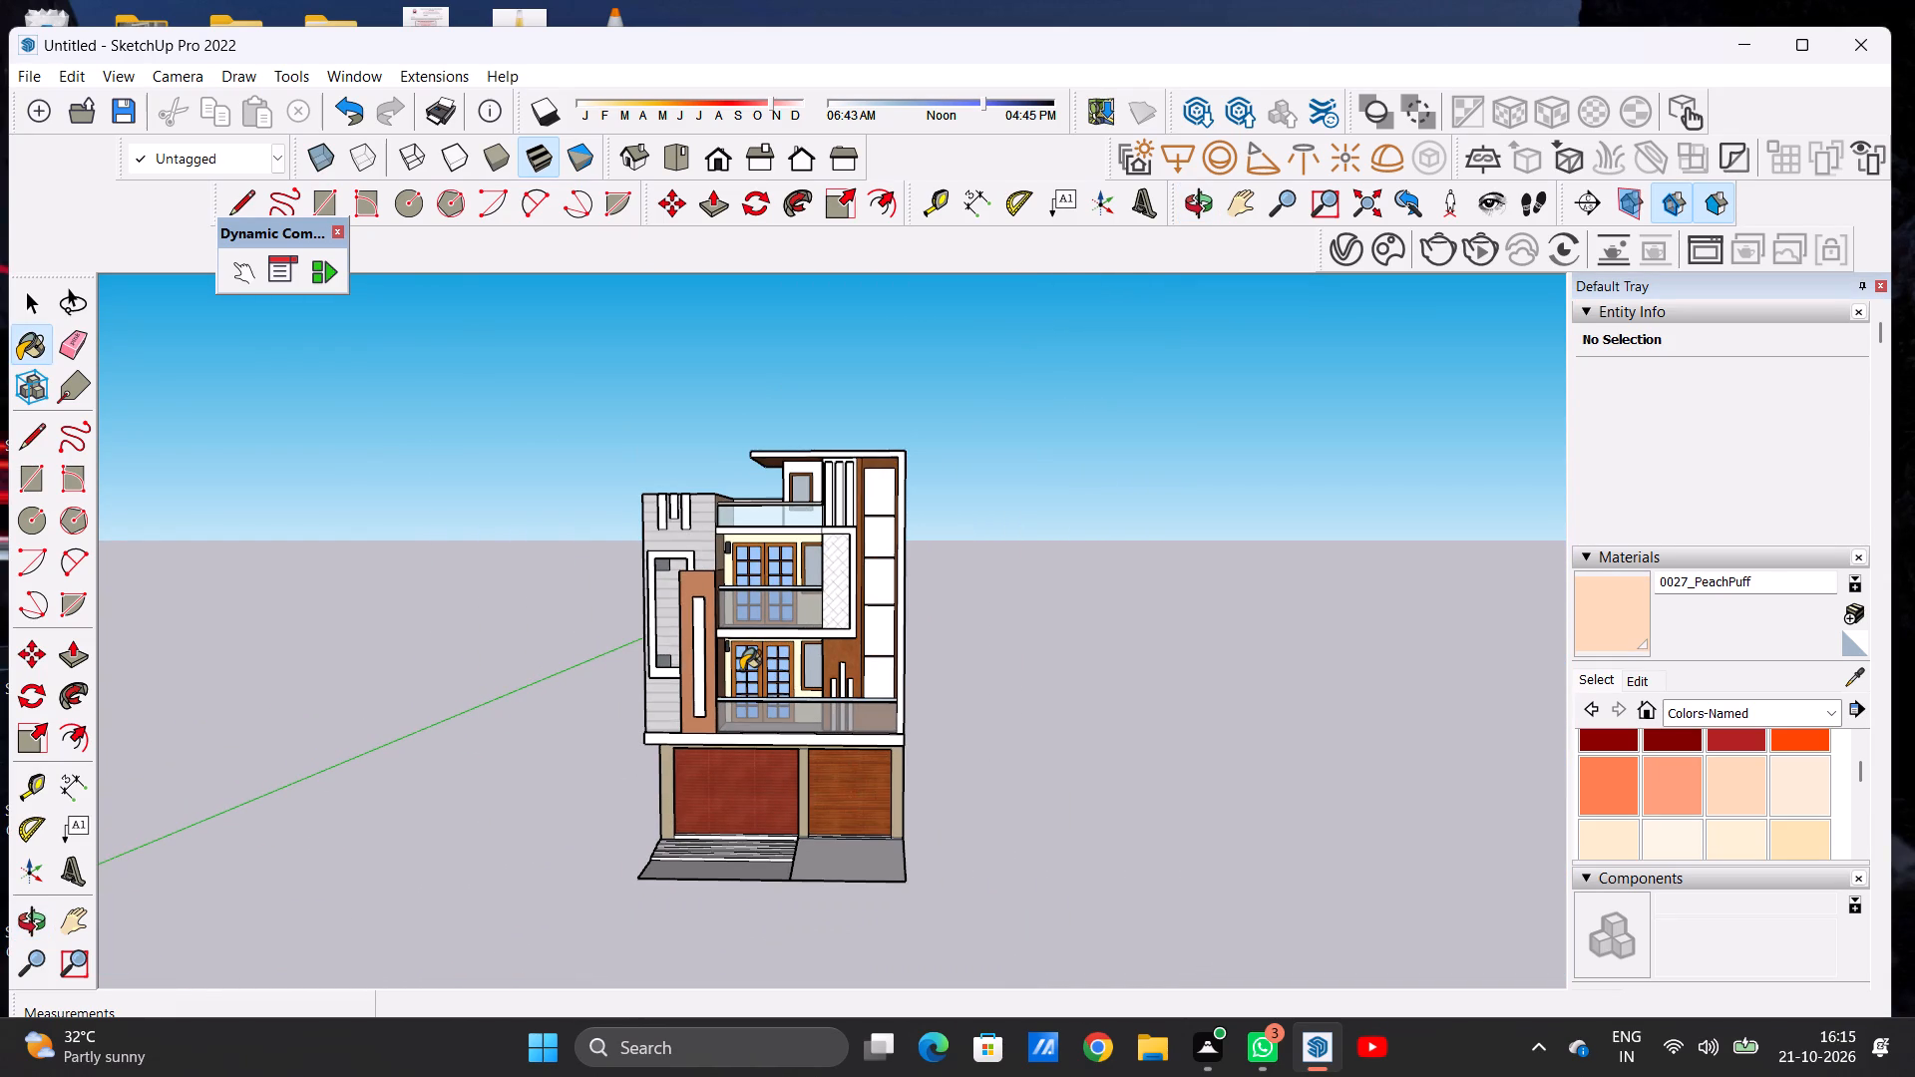
scroll(771, 572, "up", 5)
scroll(771, 572, "down", 1)
scroll(771, 572, "up", 1)
scroll(751, 543, "down", 1)
scroll(751, 543, "up", 8)
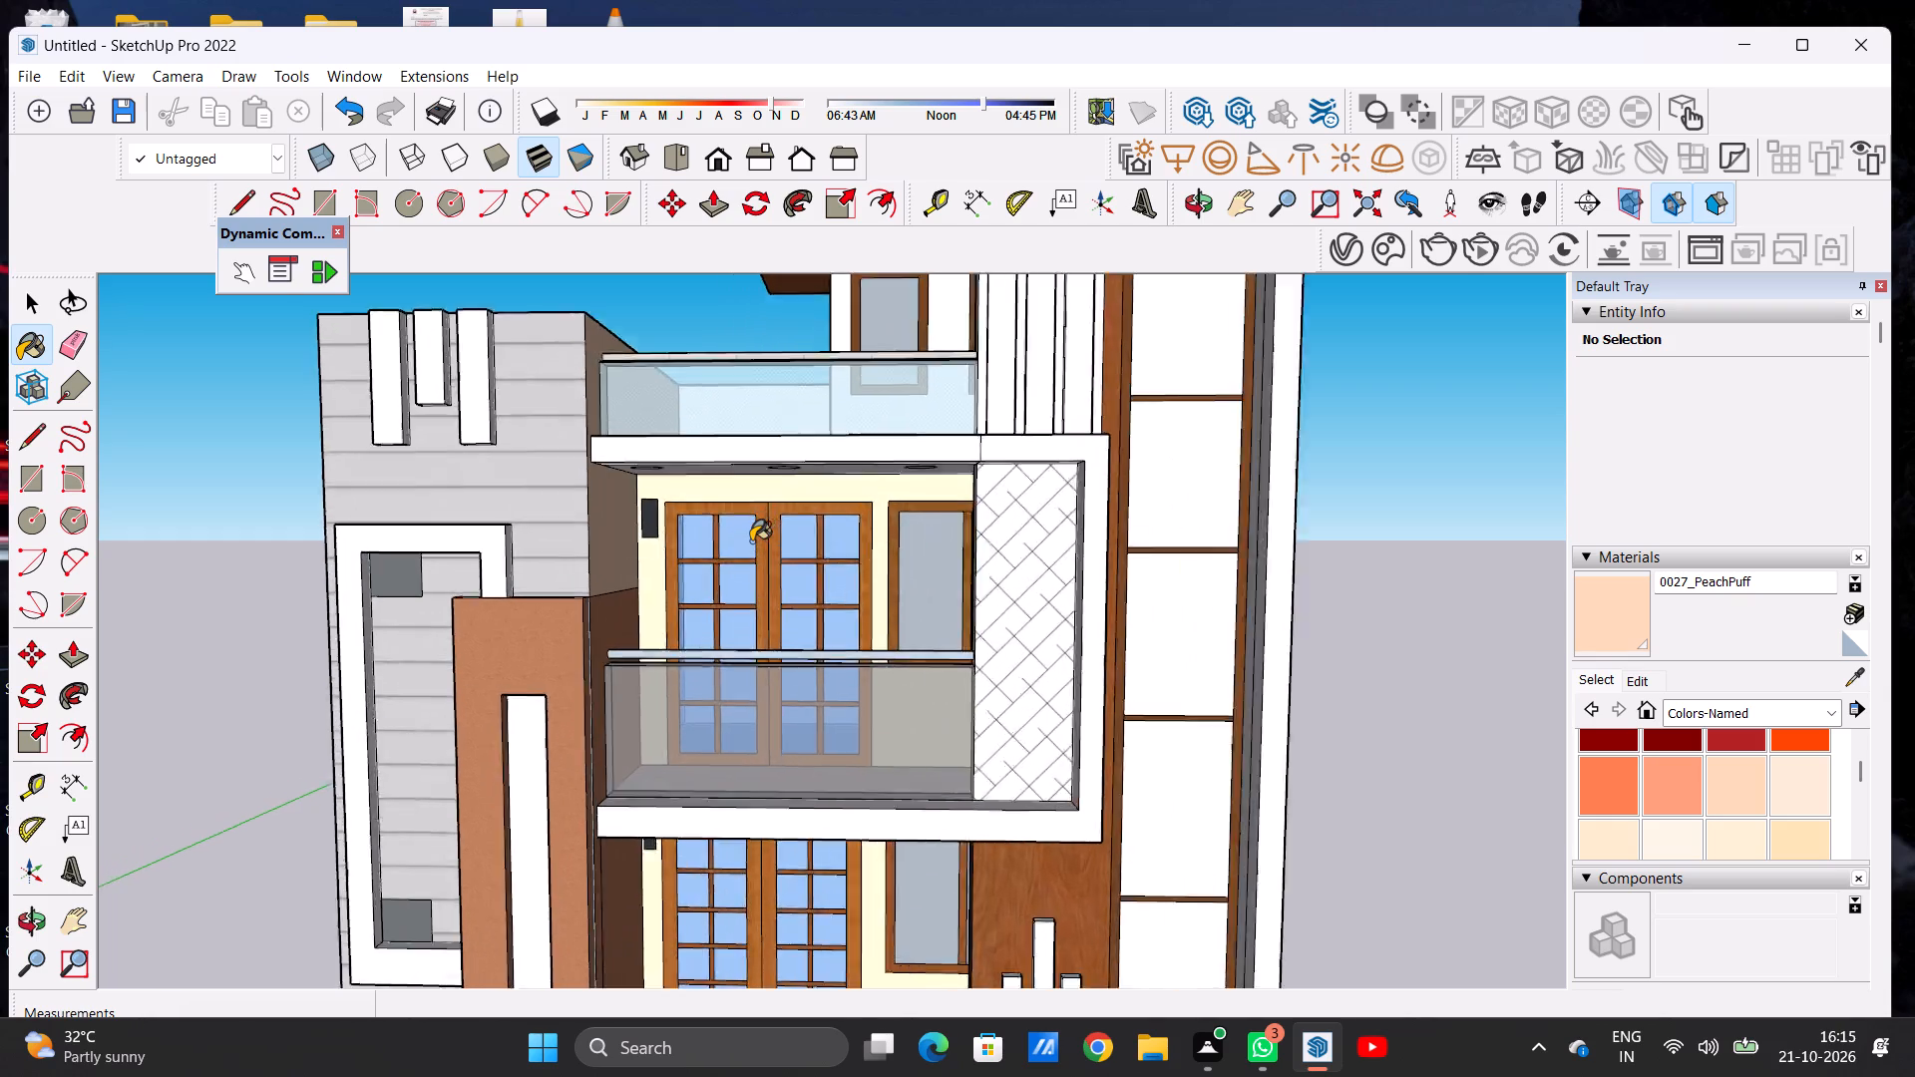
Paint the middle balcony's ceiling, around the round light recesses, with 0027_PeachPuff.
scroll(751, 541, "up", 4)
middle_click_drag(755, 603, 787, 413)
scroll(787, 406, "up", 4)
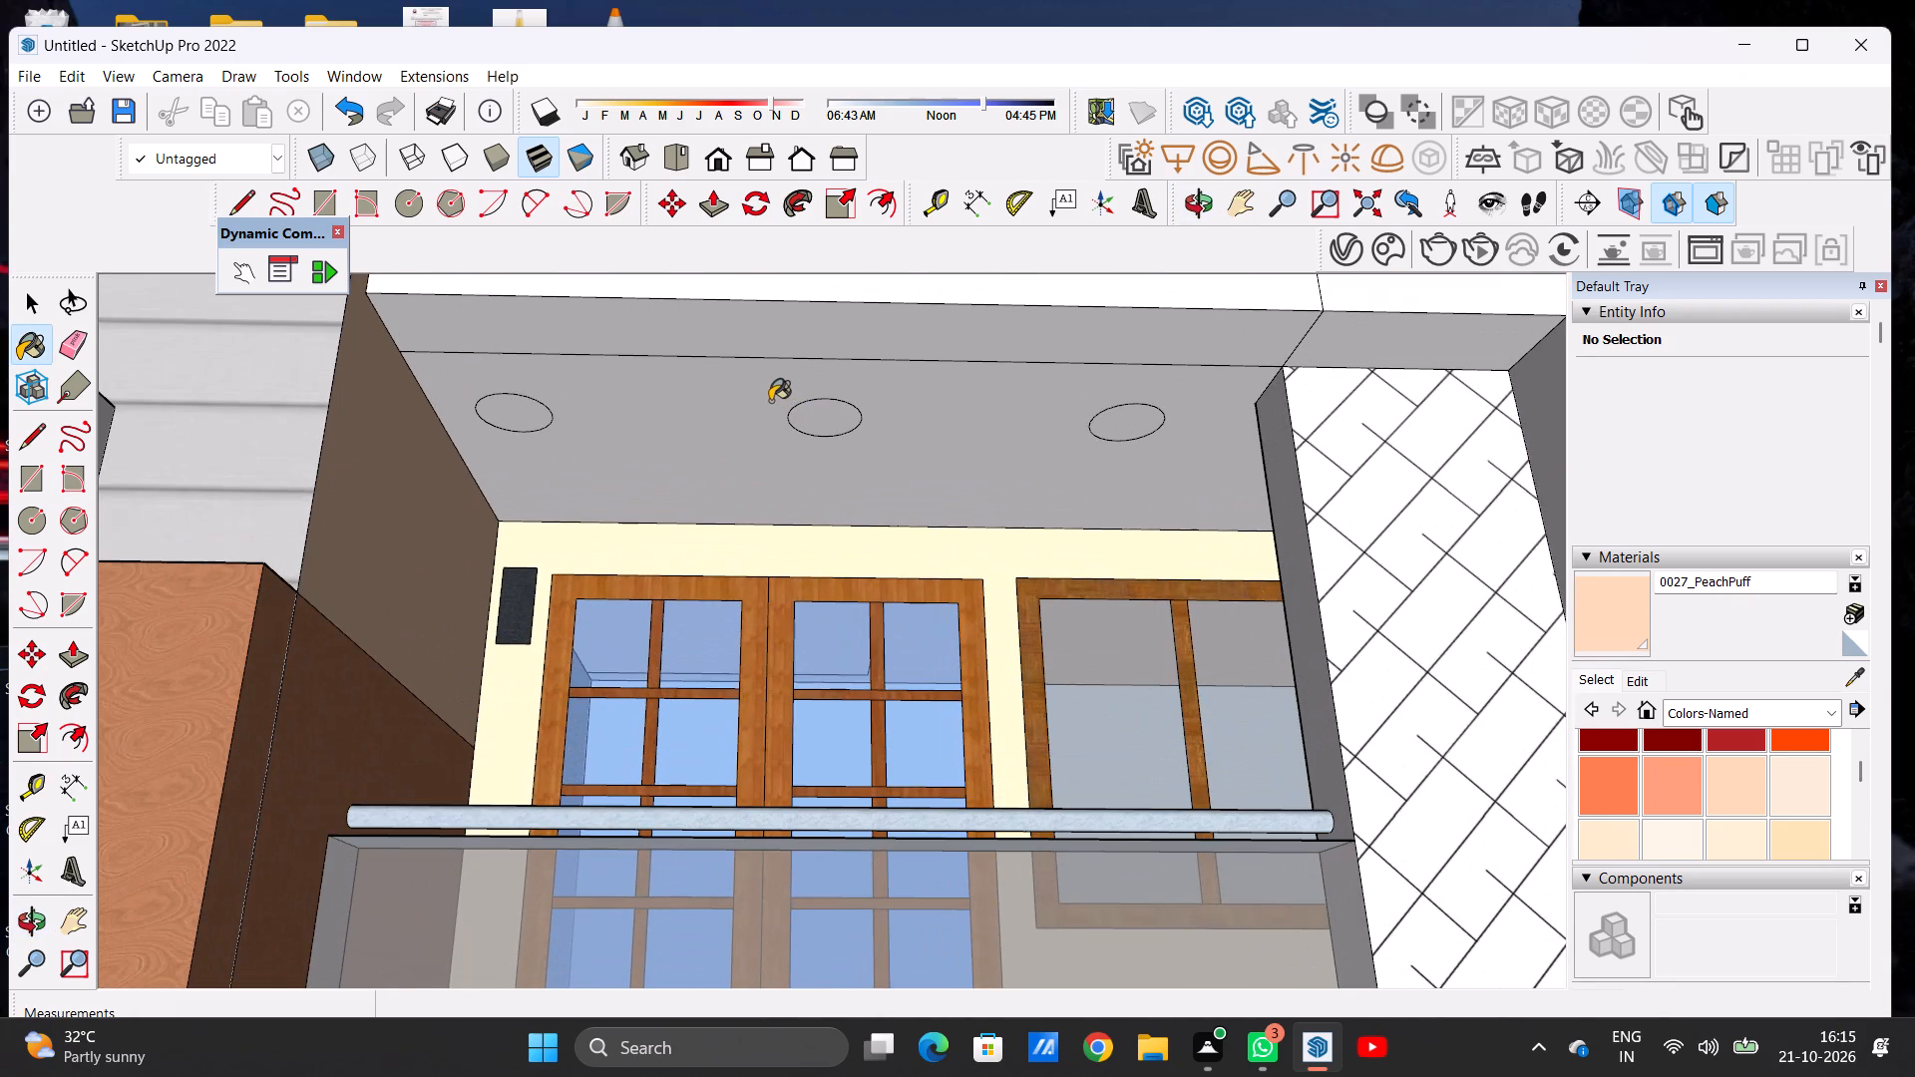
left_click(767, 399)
Paint the middle balcony's ceiling, around the round light recesses, with Color B02 from the Colors collection.
scroll(572, 539, "down", 7)
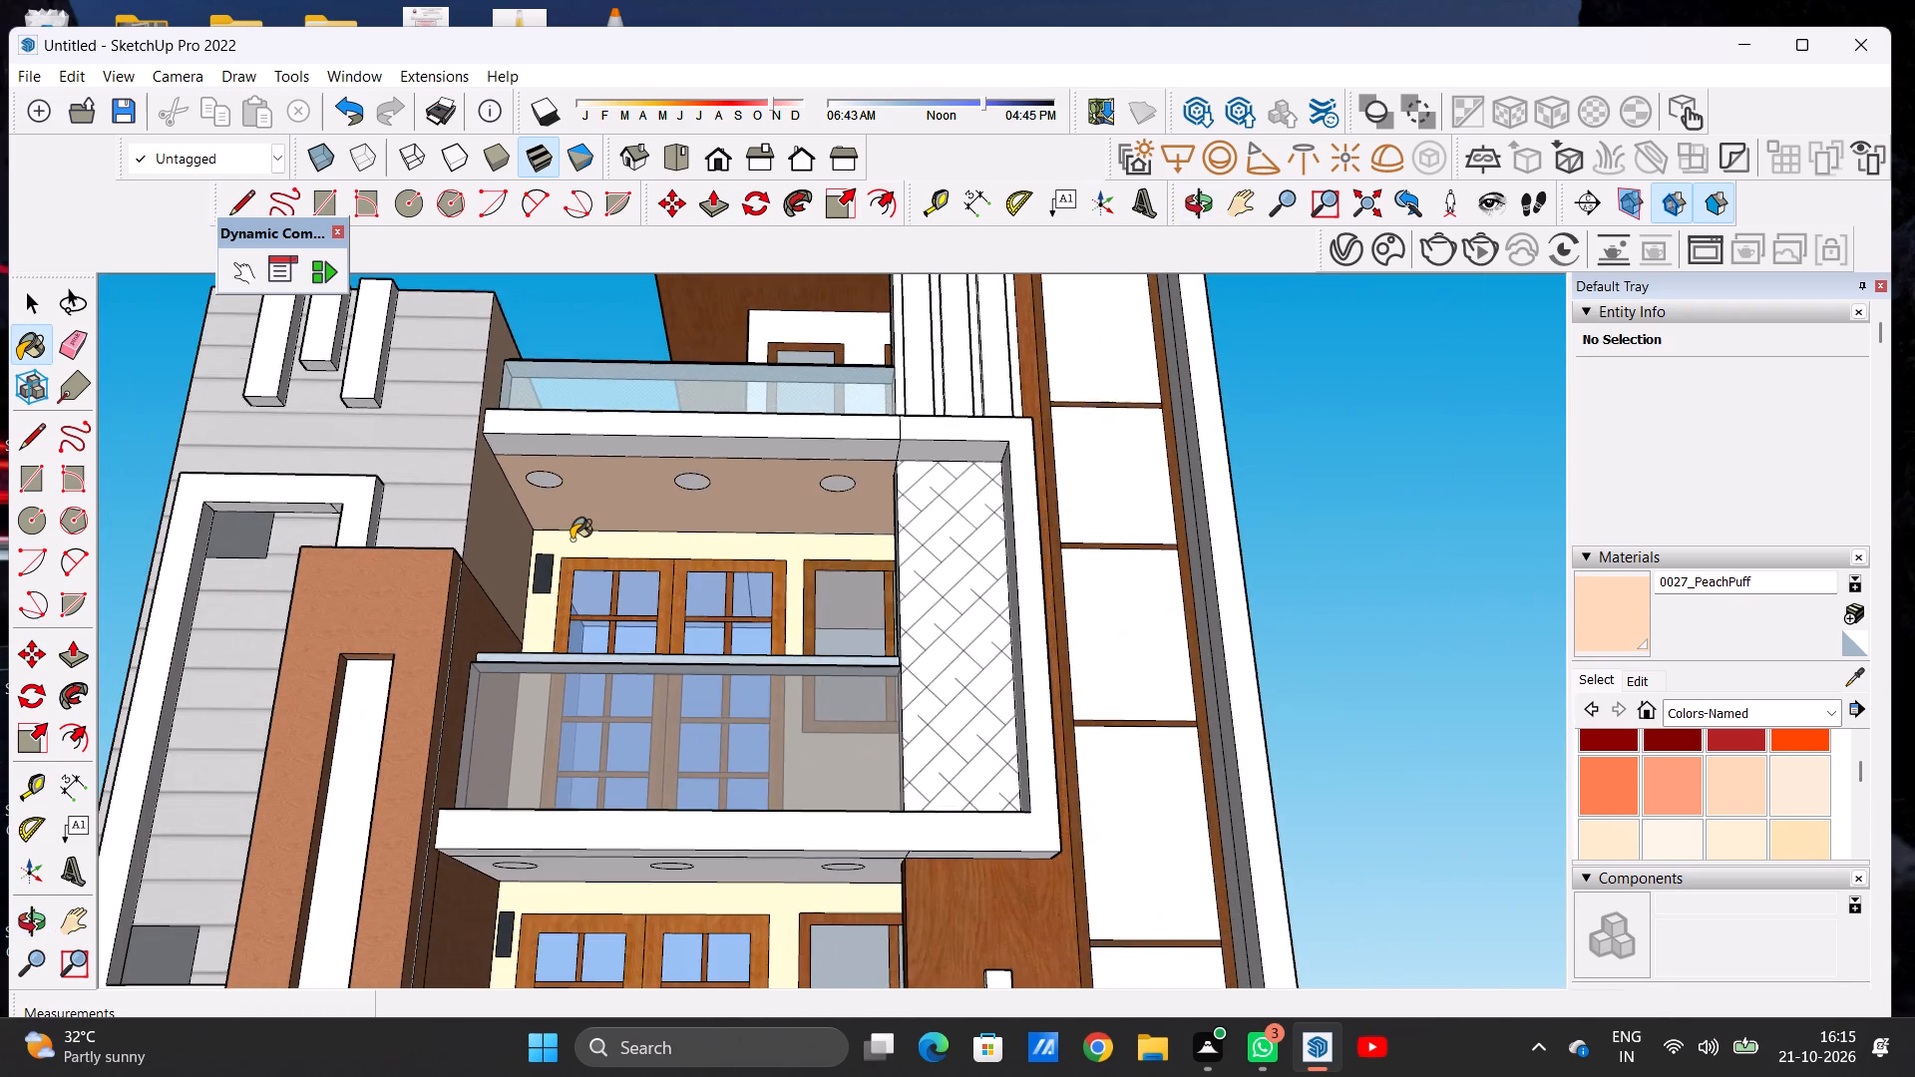
scroll(626, 469, "up", 9)
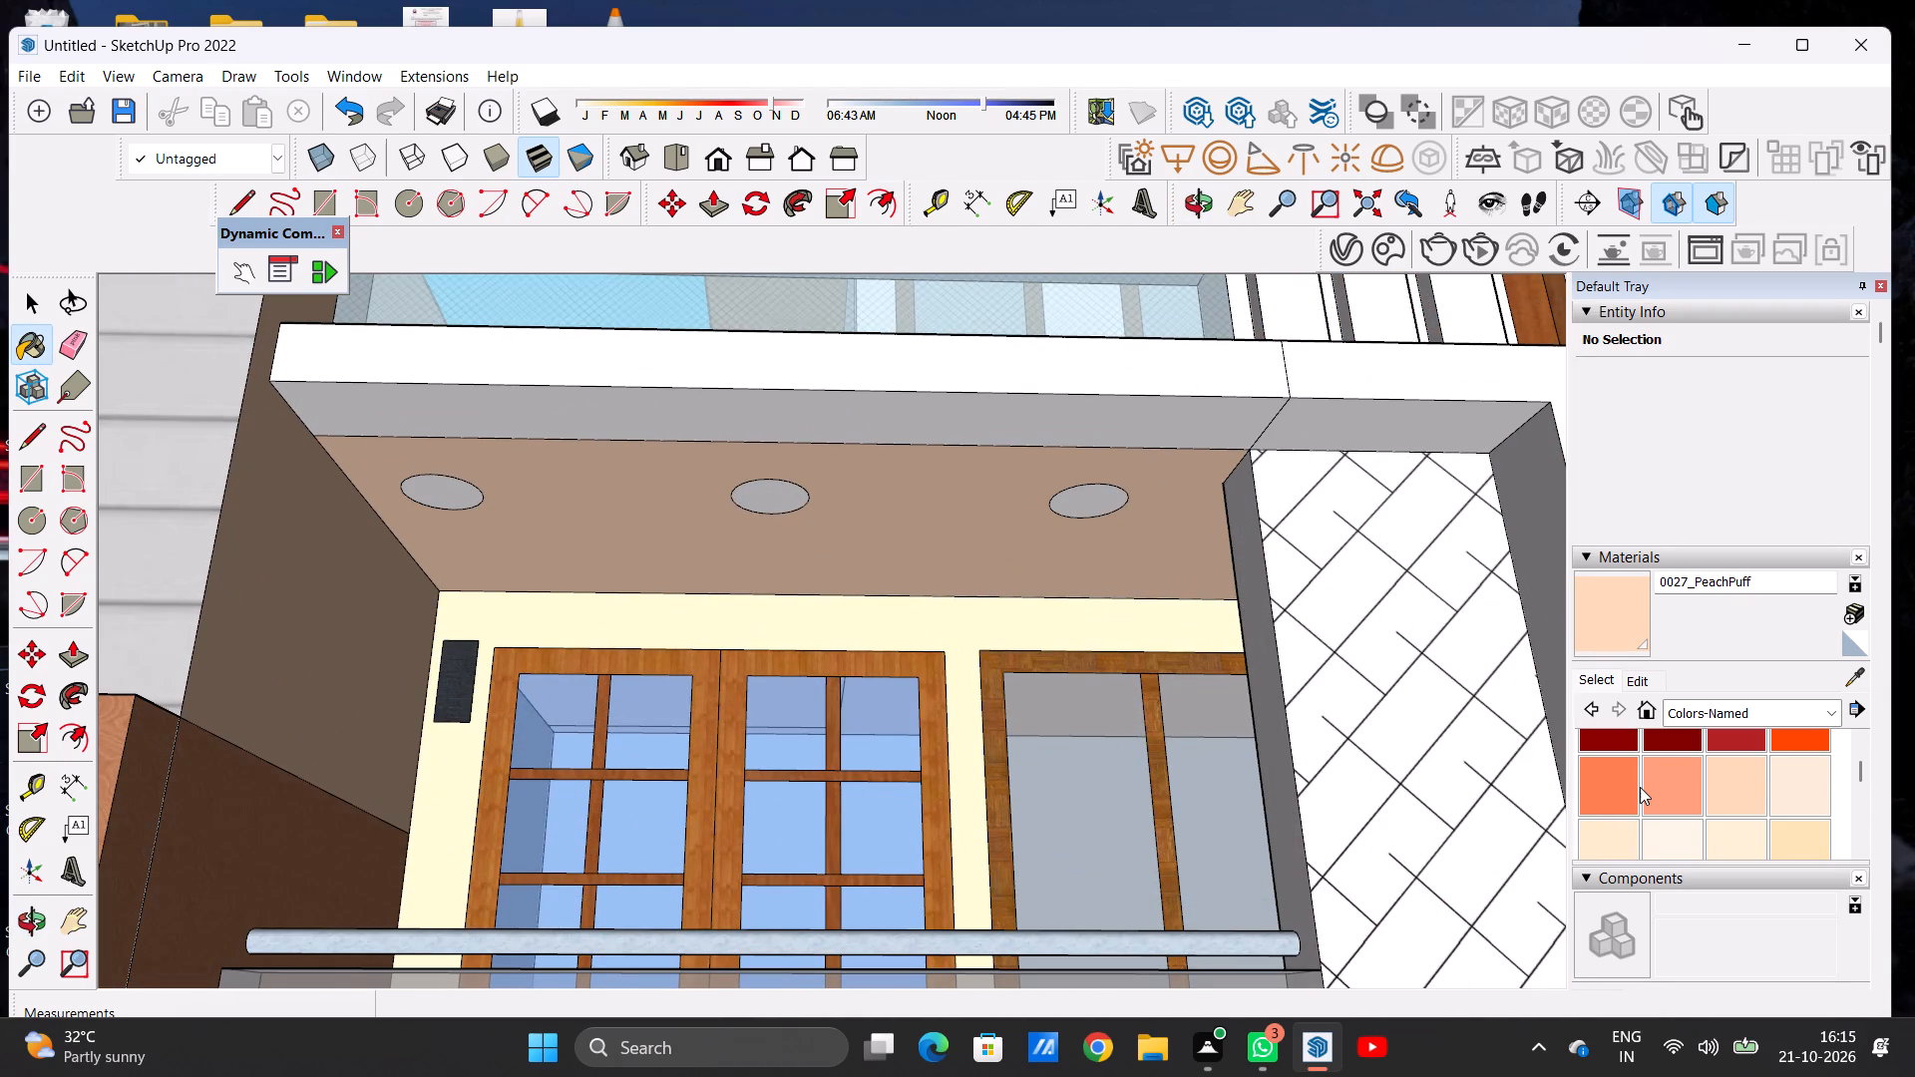
scroll(1647, 787, "down", 1)
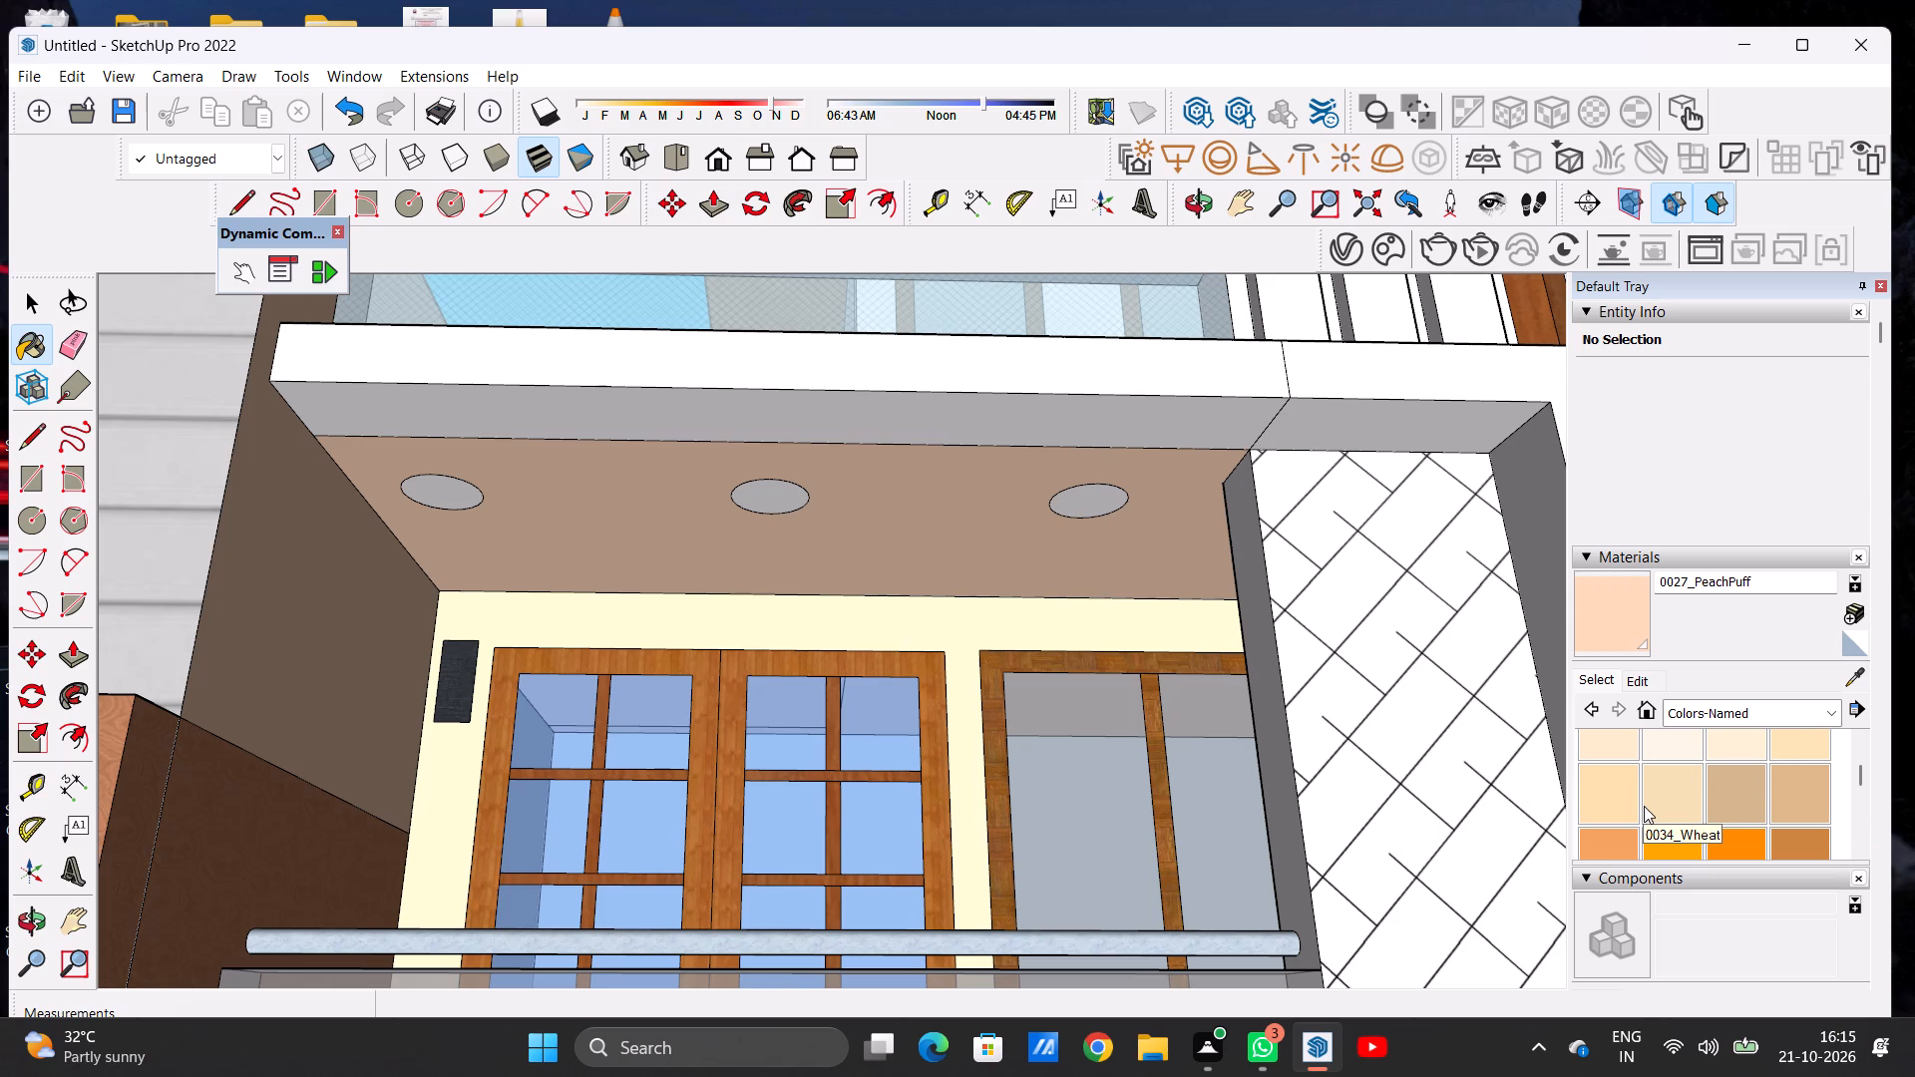
left_click(1680, 715)
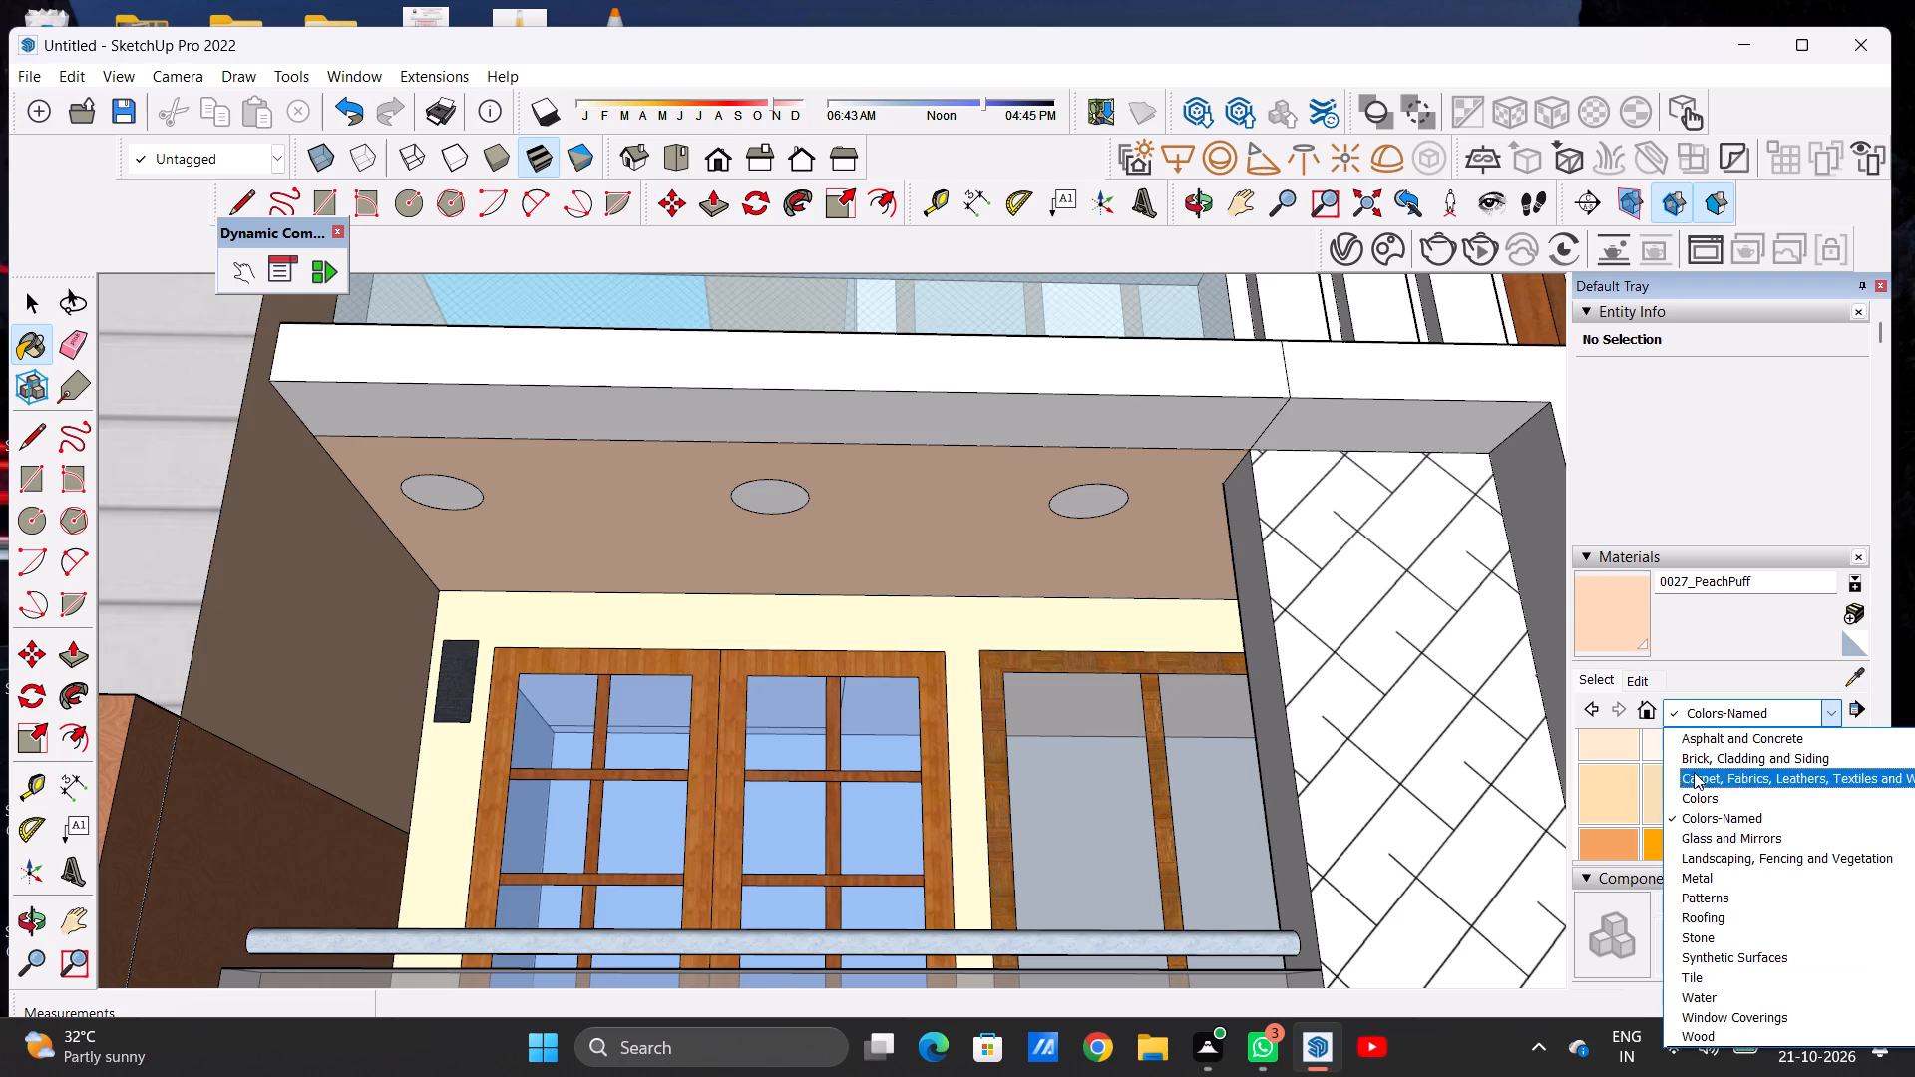
left_click(1700, 799)
scroll(1687, 797, "down", 2)
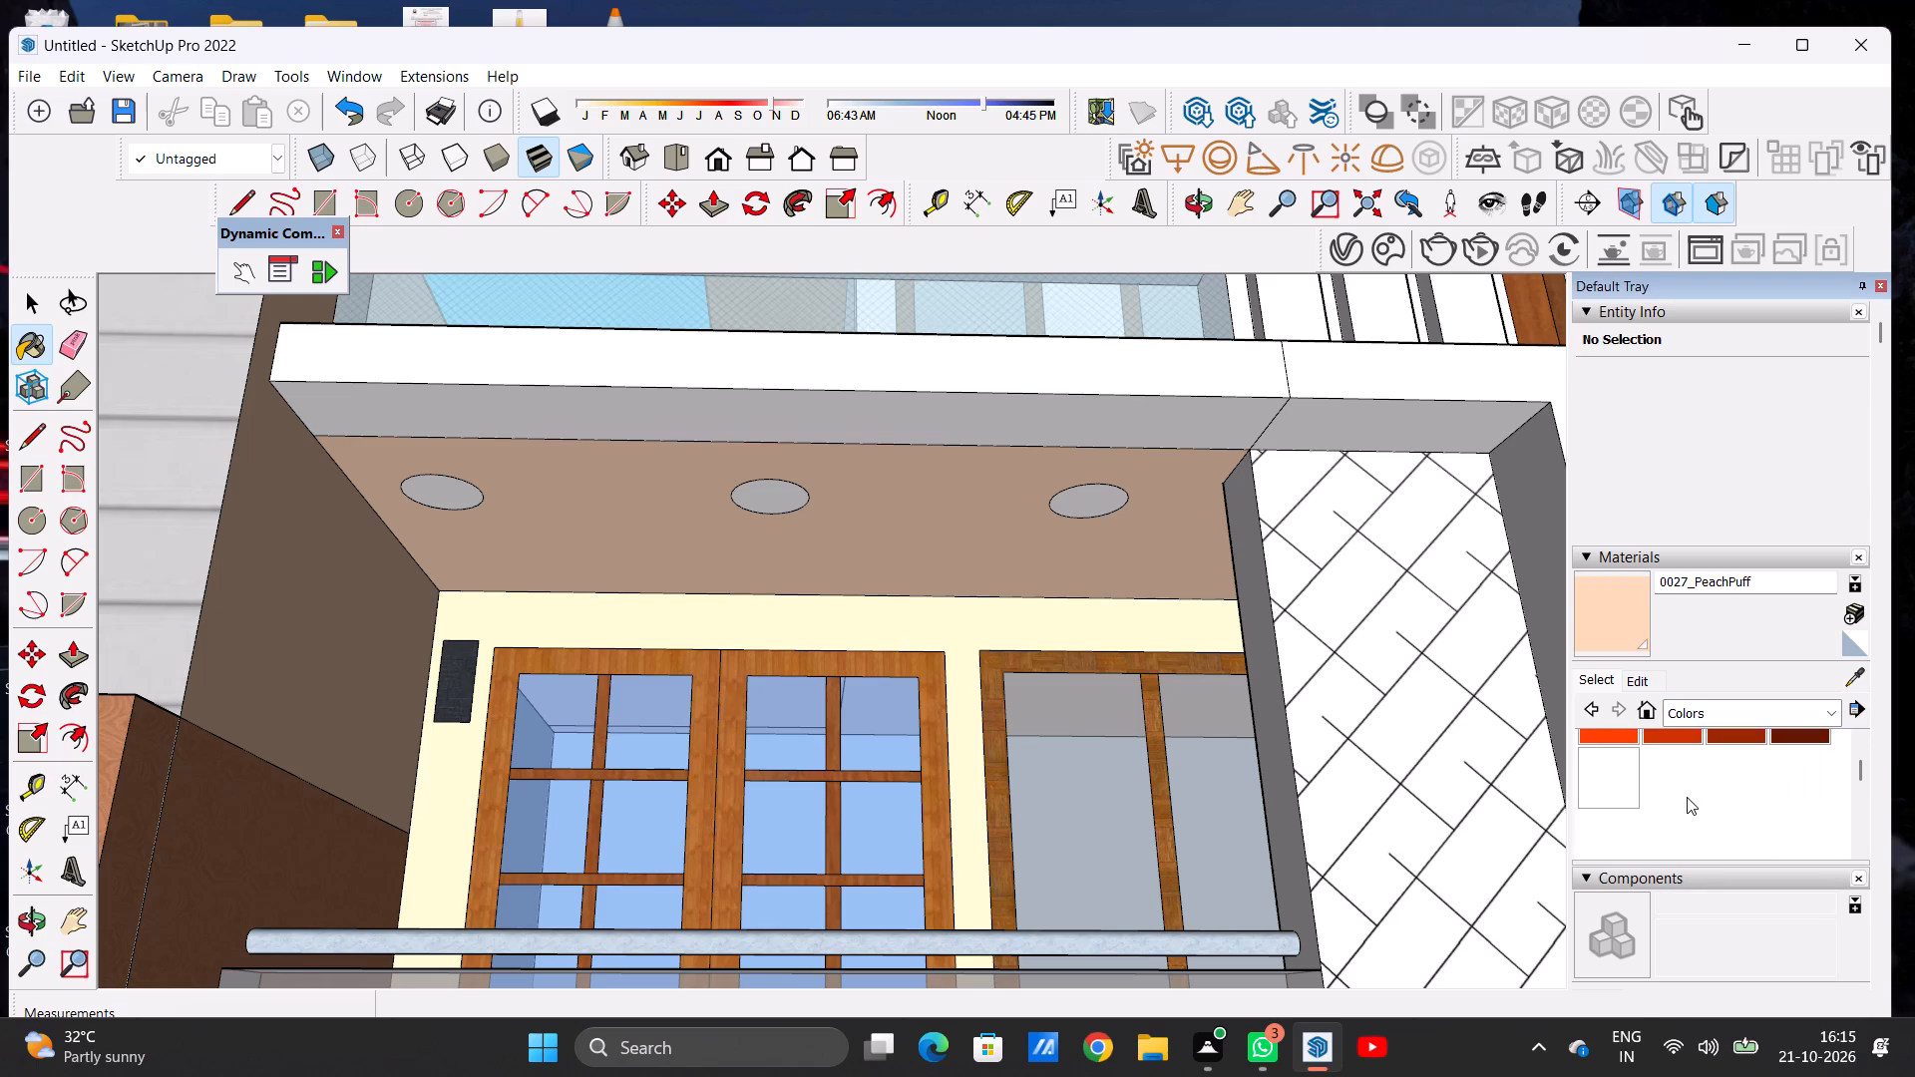
scroll(1687, 797, "up", 1)
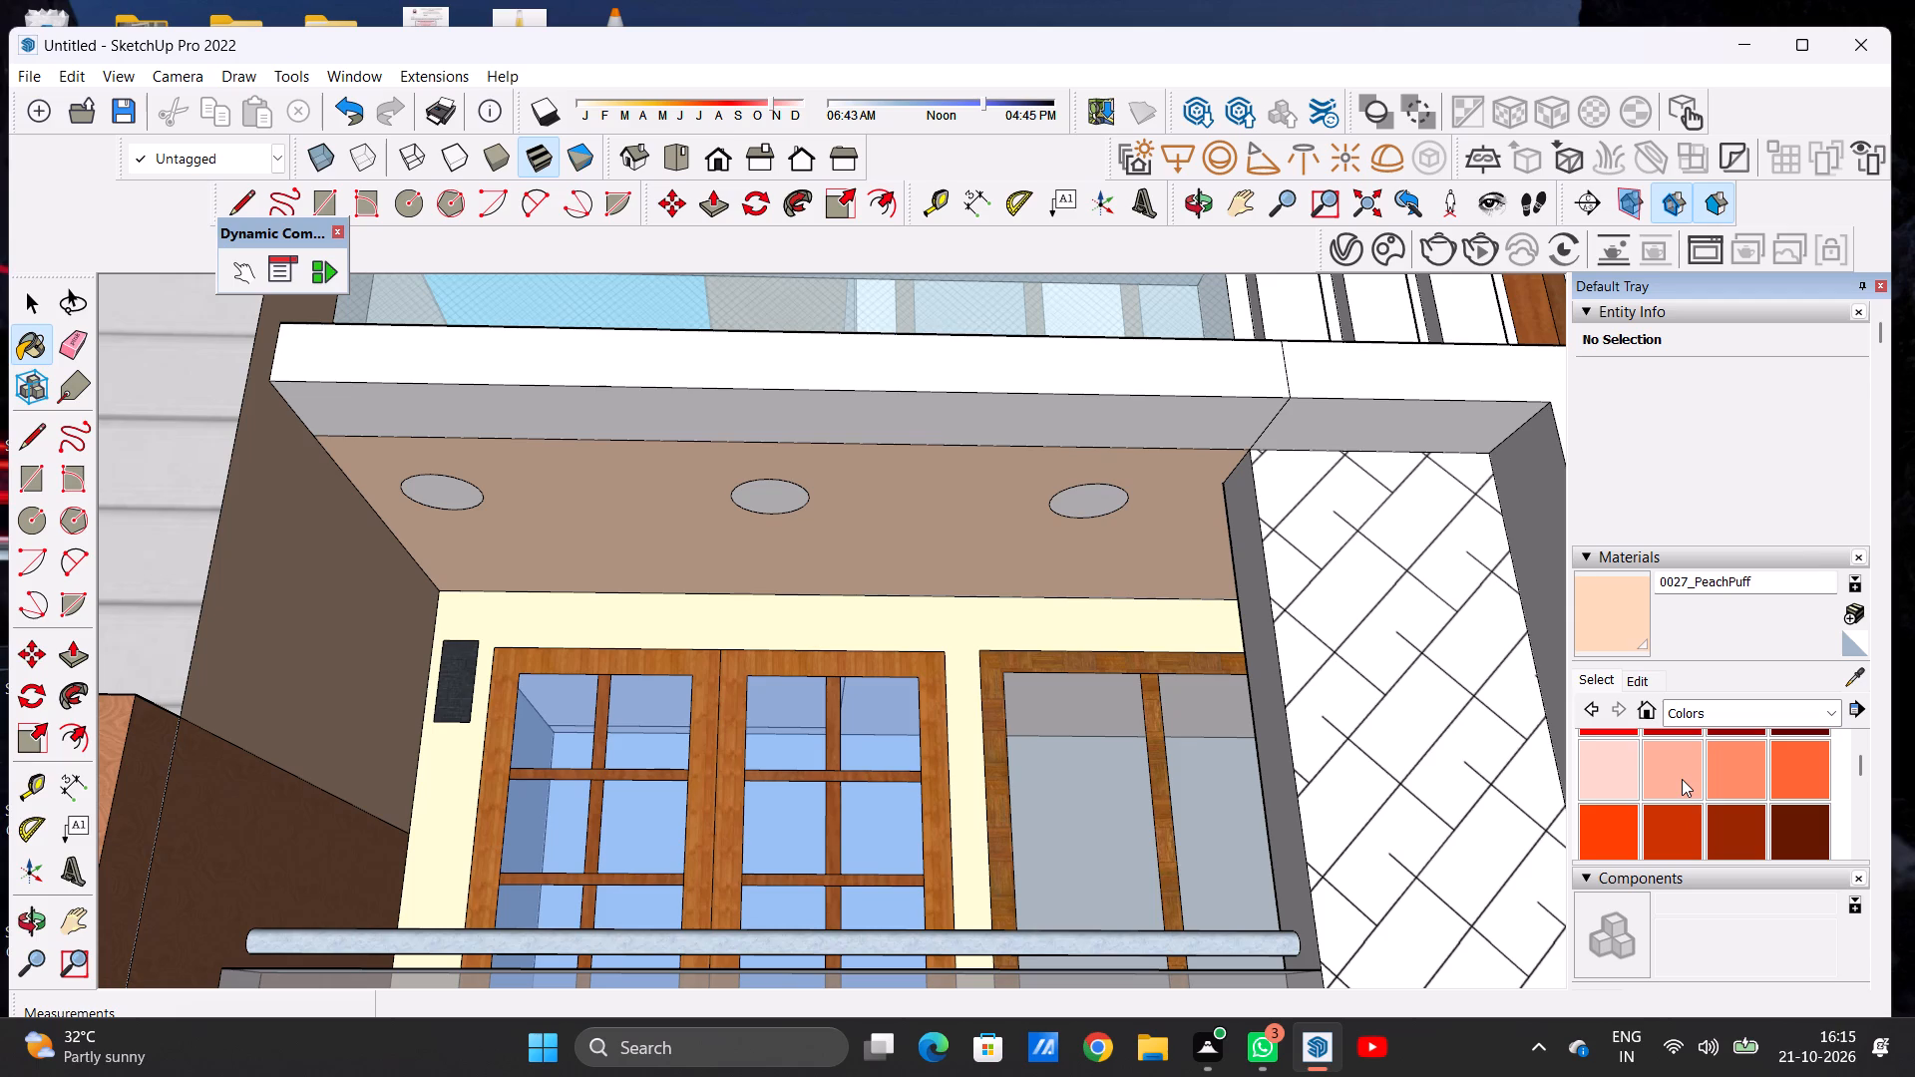
left_click(1682, 779)
left_click(957, 540)
Paint the lower balcony's ceiling, around the round light recesses, with Color B02.
scroll(802, 633, "down", 2)
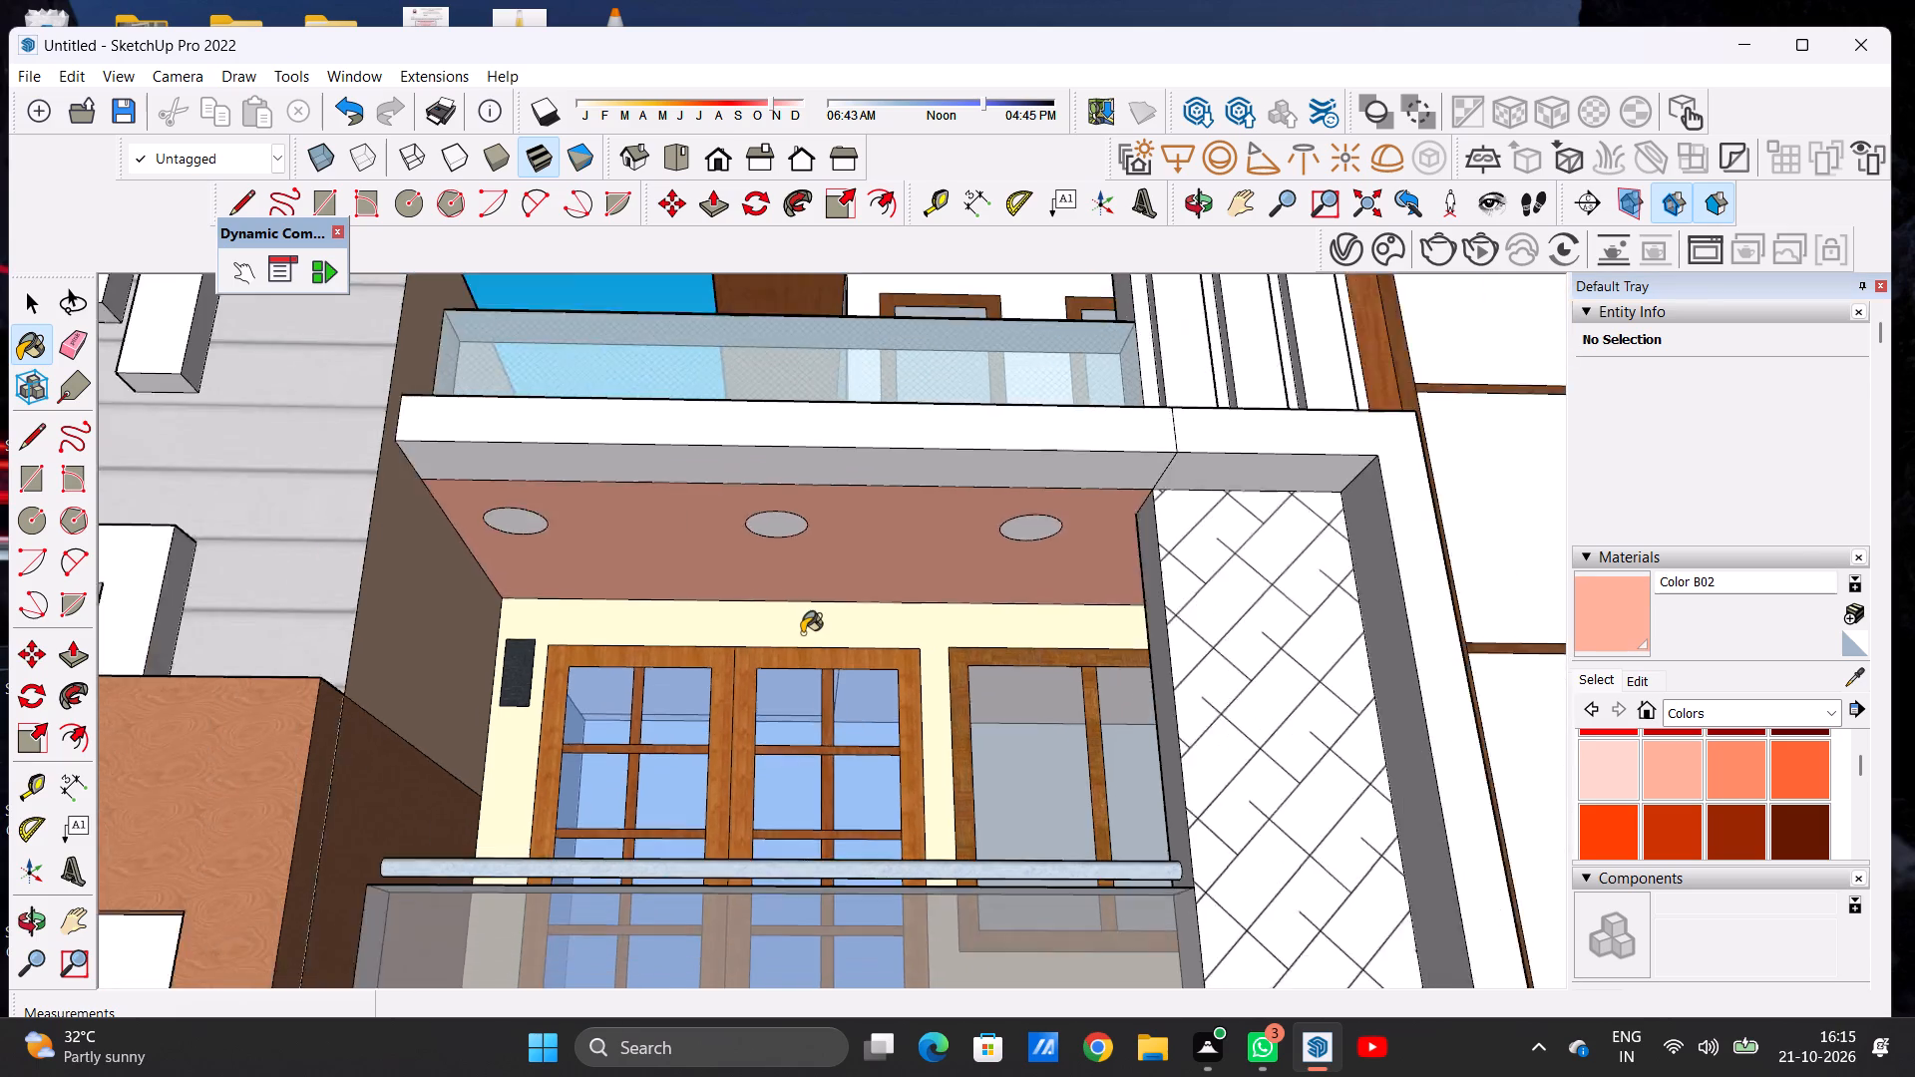
scroll(802, 633, "down", 17)
scroll(770, 731, "up", 6)
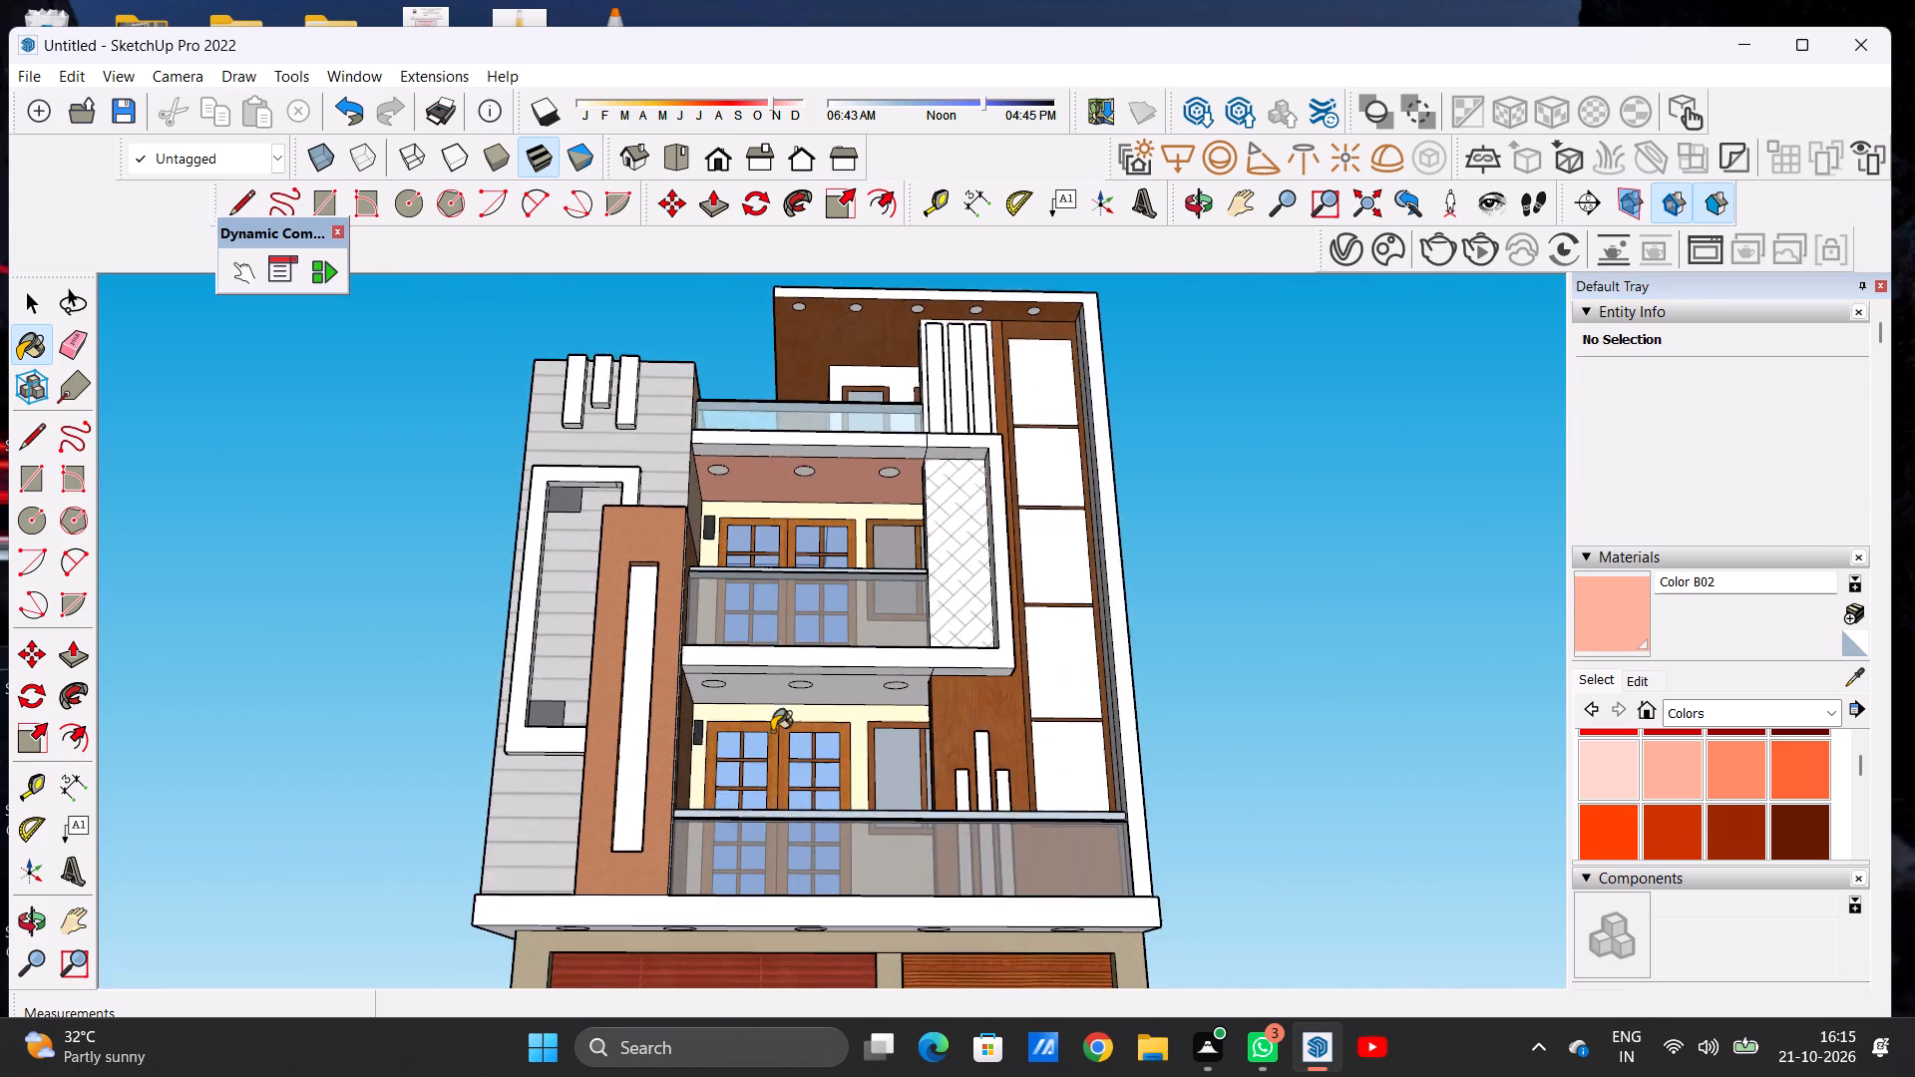
scroll(775, 710, "up", 1)
scroll(775, 710, "down", 1)
scroll(775, 710, "up", 14)
left_click(673, 617)
Examine the whole house and the lower balcony's walls, railing and window from an angle.
scroll(673, 615, "down", 8)
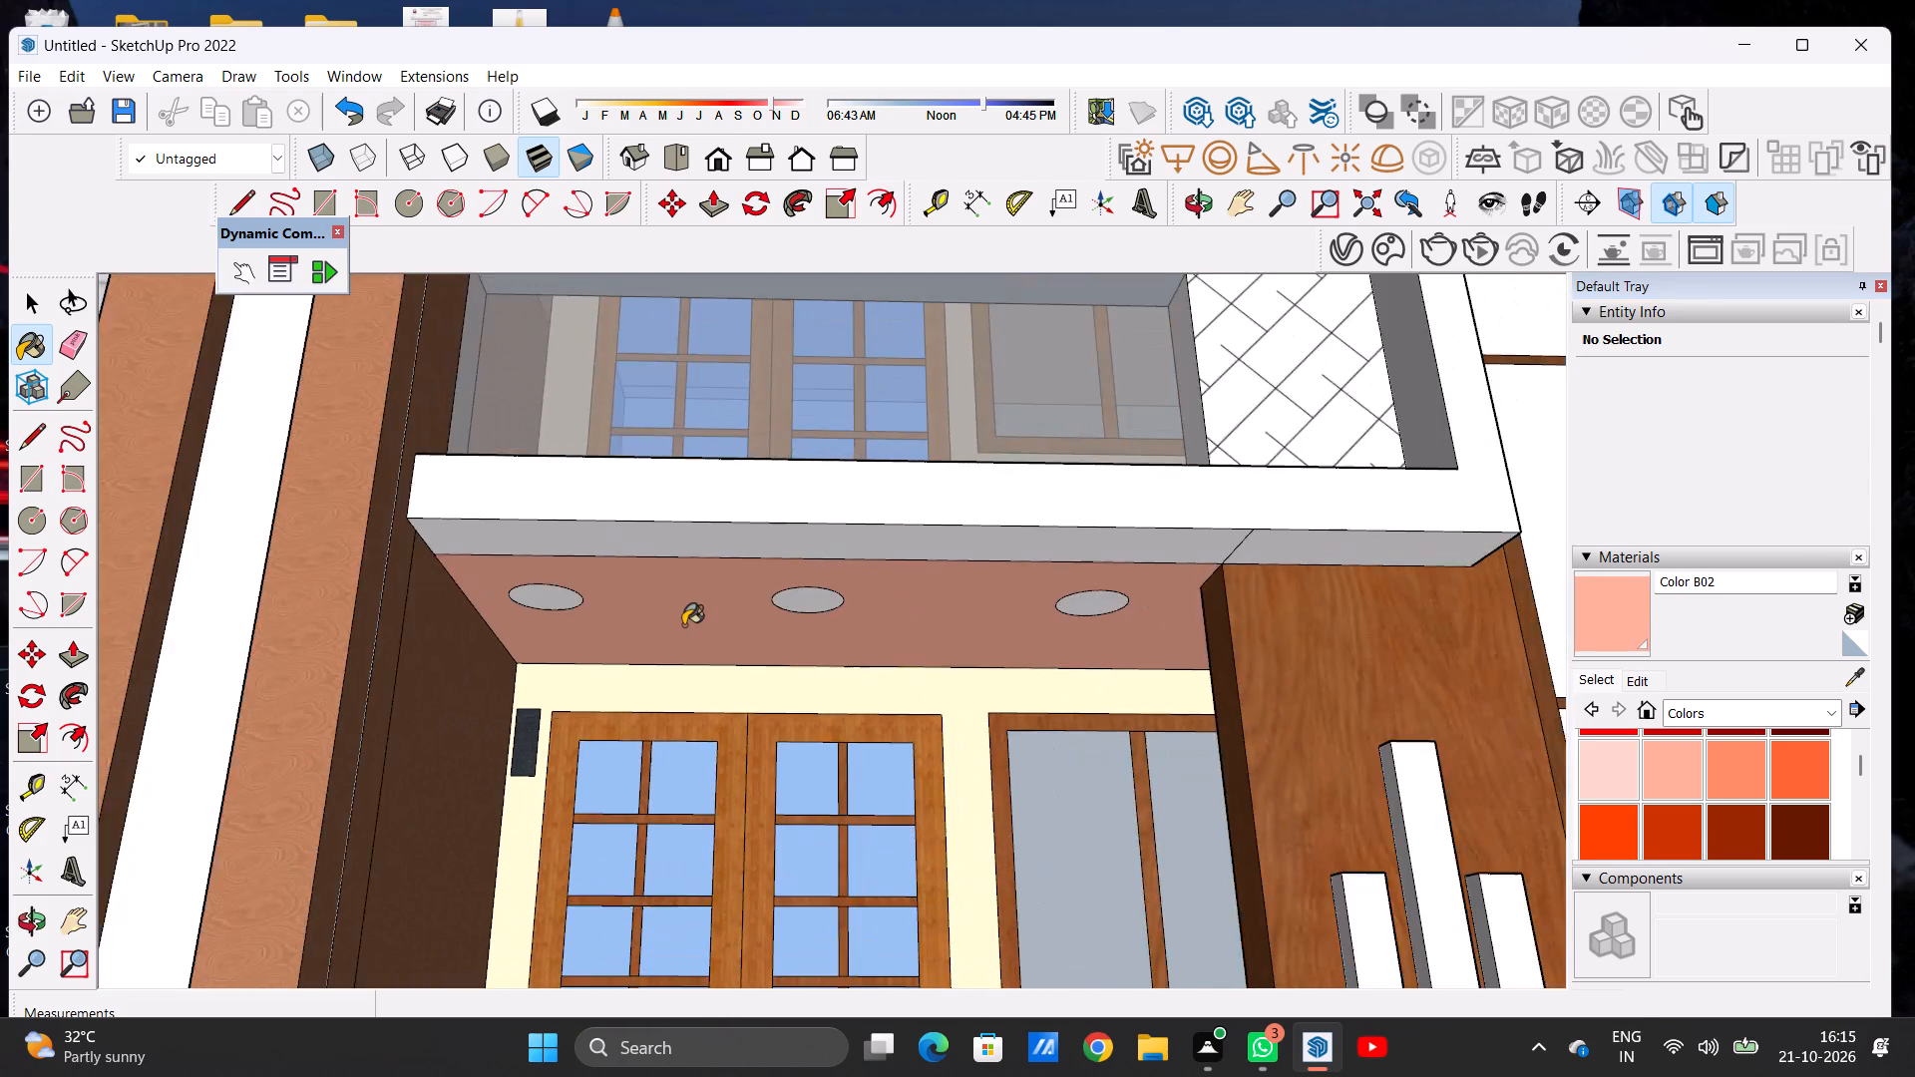
scroll(785, 624, "down", 18)
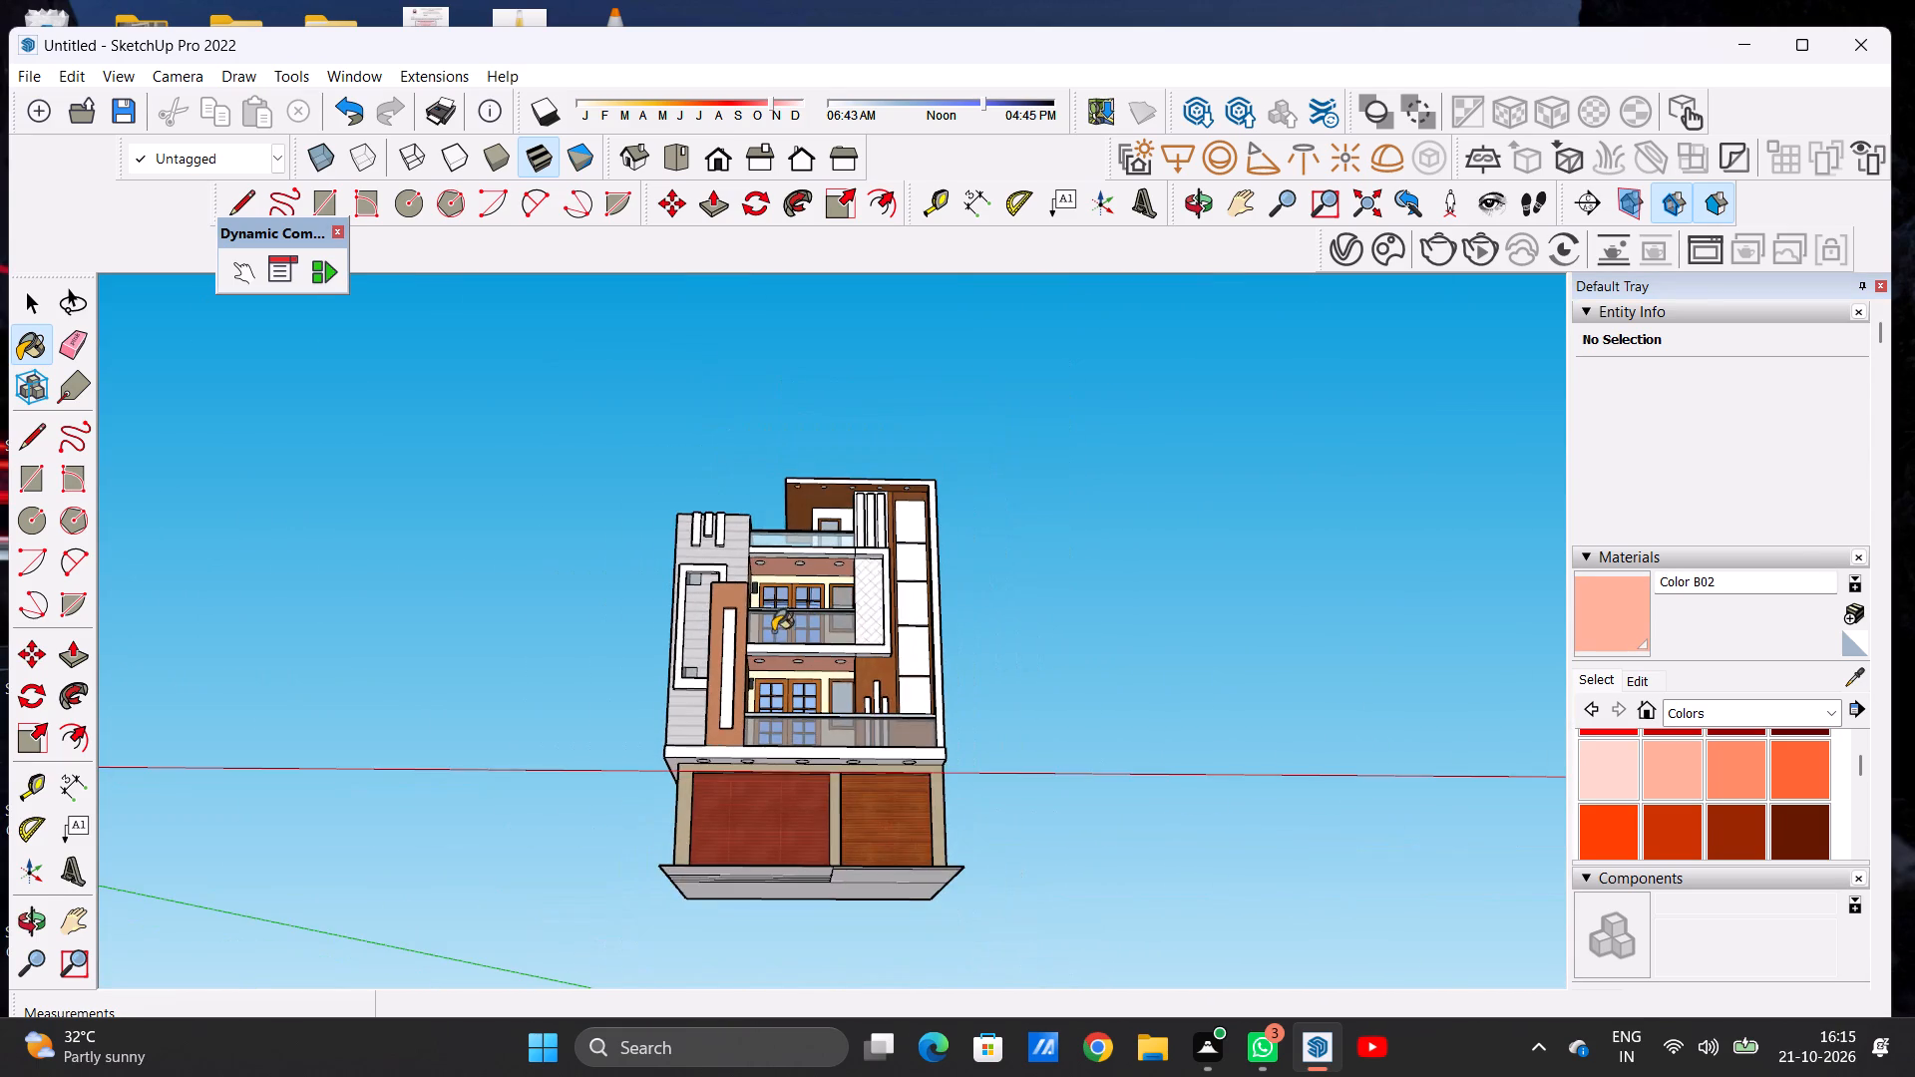
middle_click_drag(773, 631, 1041, 855)
scroll(826, 765, "up", 11)
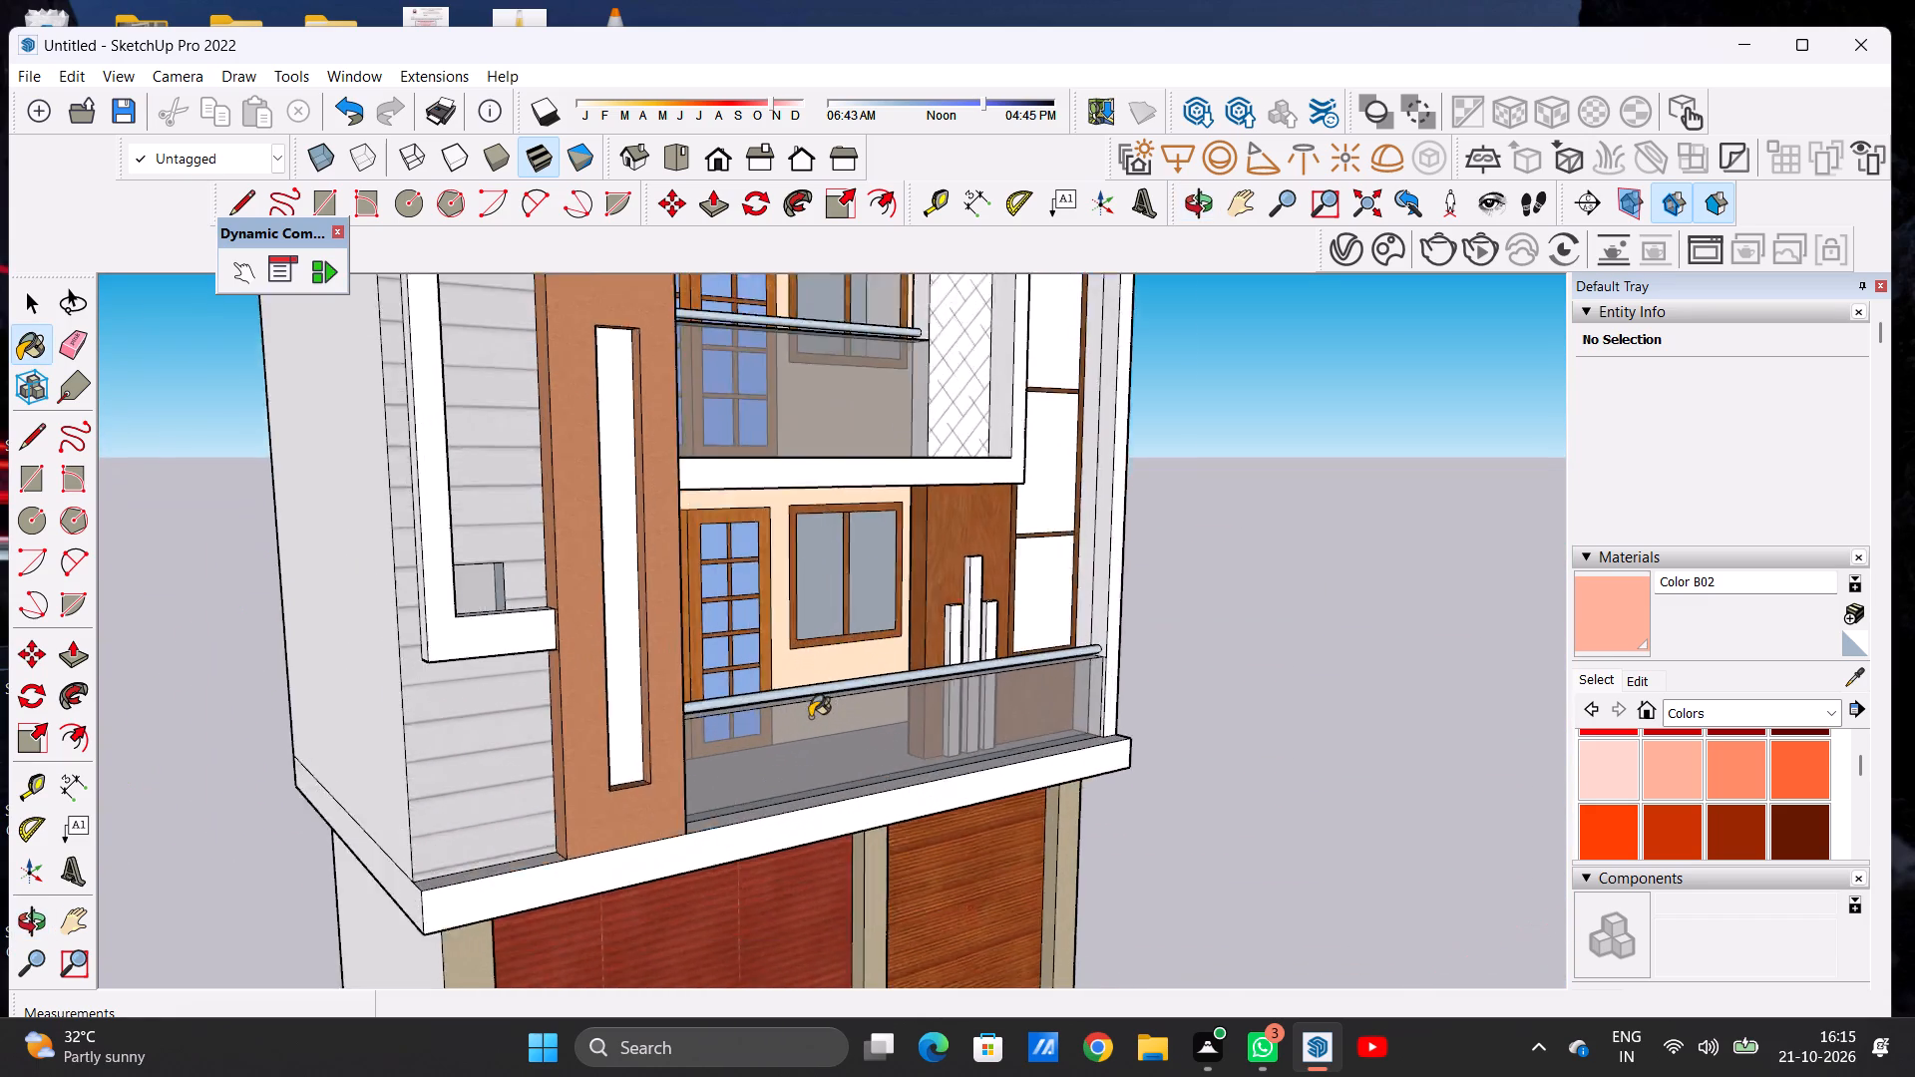
scroll(810, 717, "up", 3)
scroll(813, 625, "up", 7)
middle_click_drag(682, 601, 885, 606)
middle_click_drag(885, 606, 606, 642)
scroll(587, 660, "down", 16)
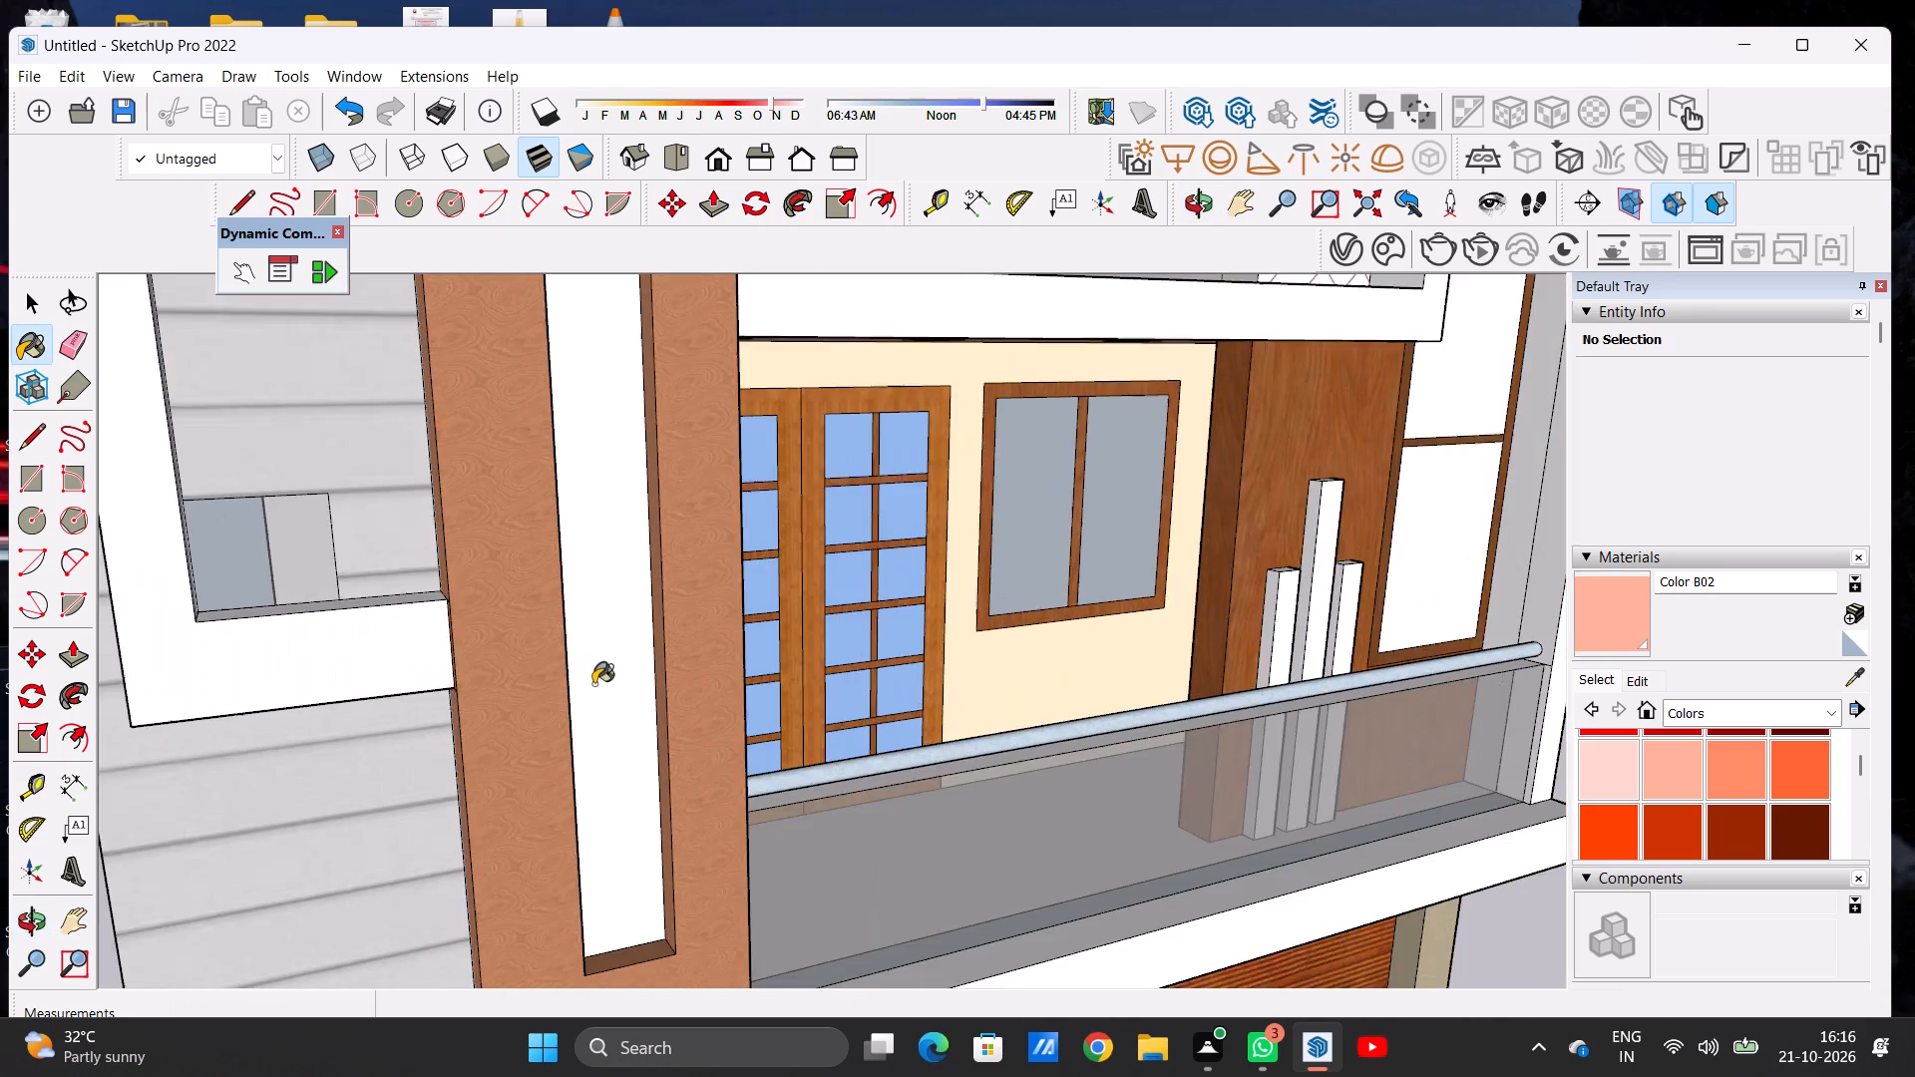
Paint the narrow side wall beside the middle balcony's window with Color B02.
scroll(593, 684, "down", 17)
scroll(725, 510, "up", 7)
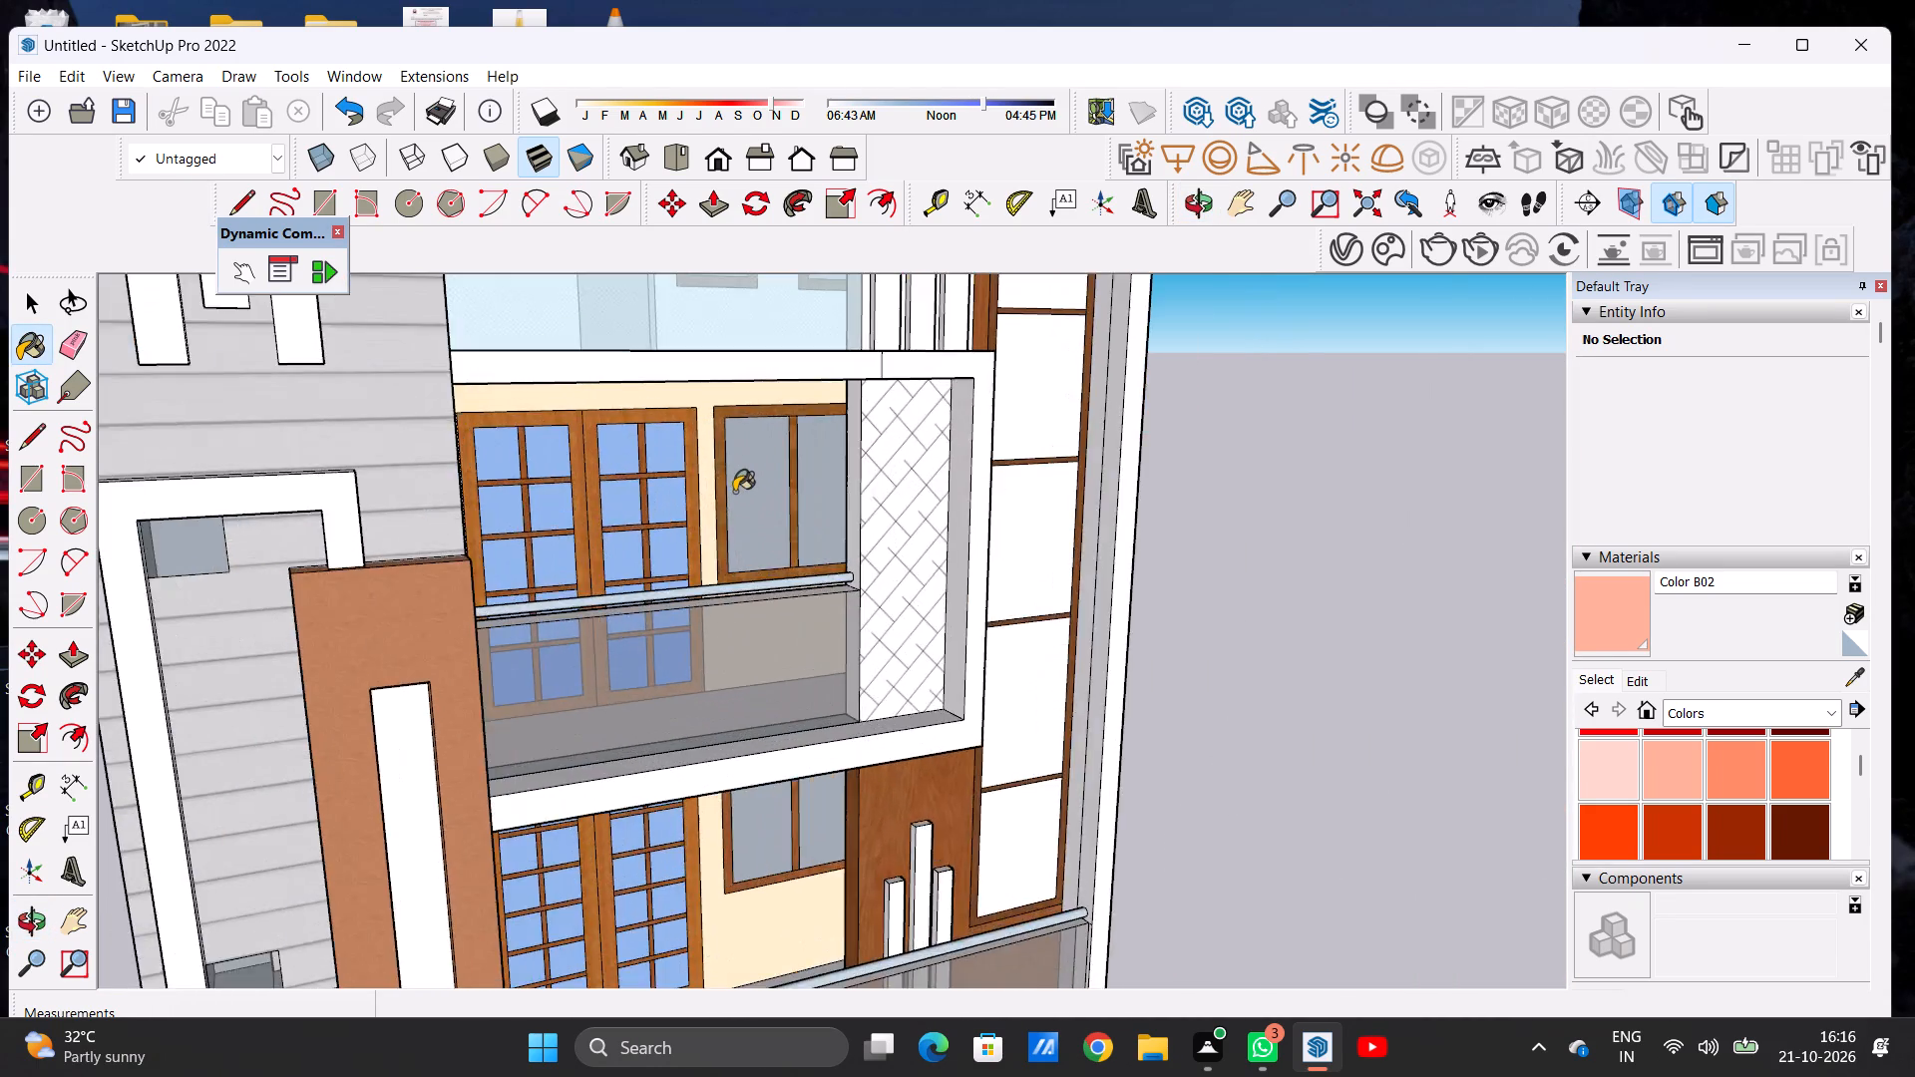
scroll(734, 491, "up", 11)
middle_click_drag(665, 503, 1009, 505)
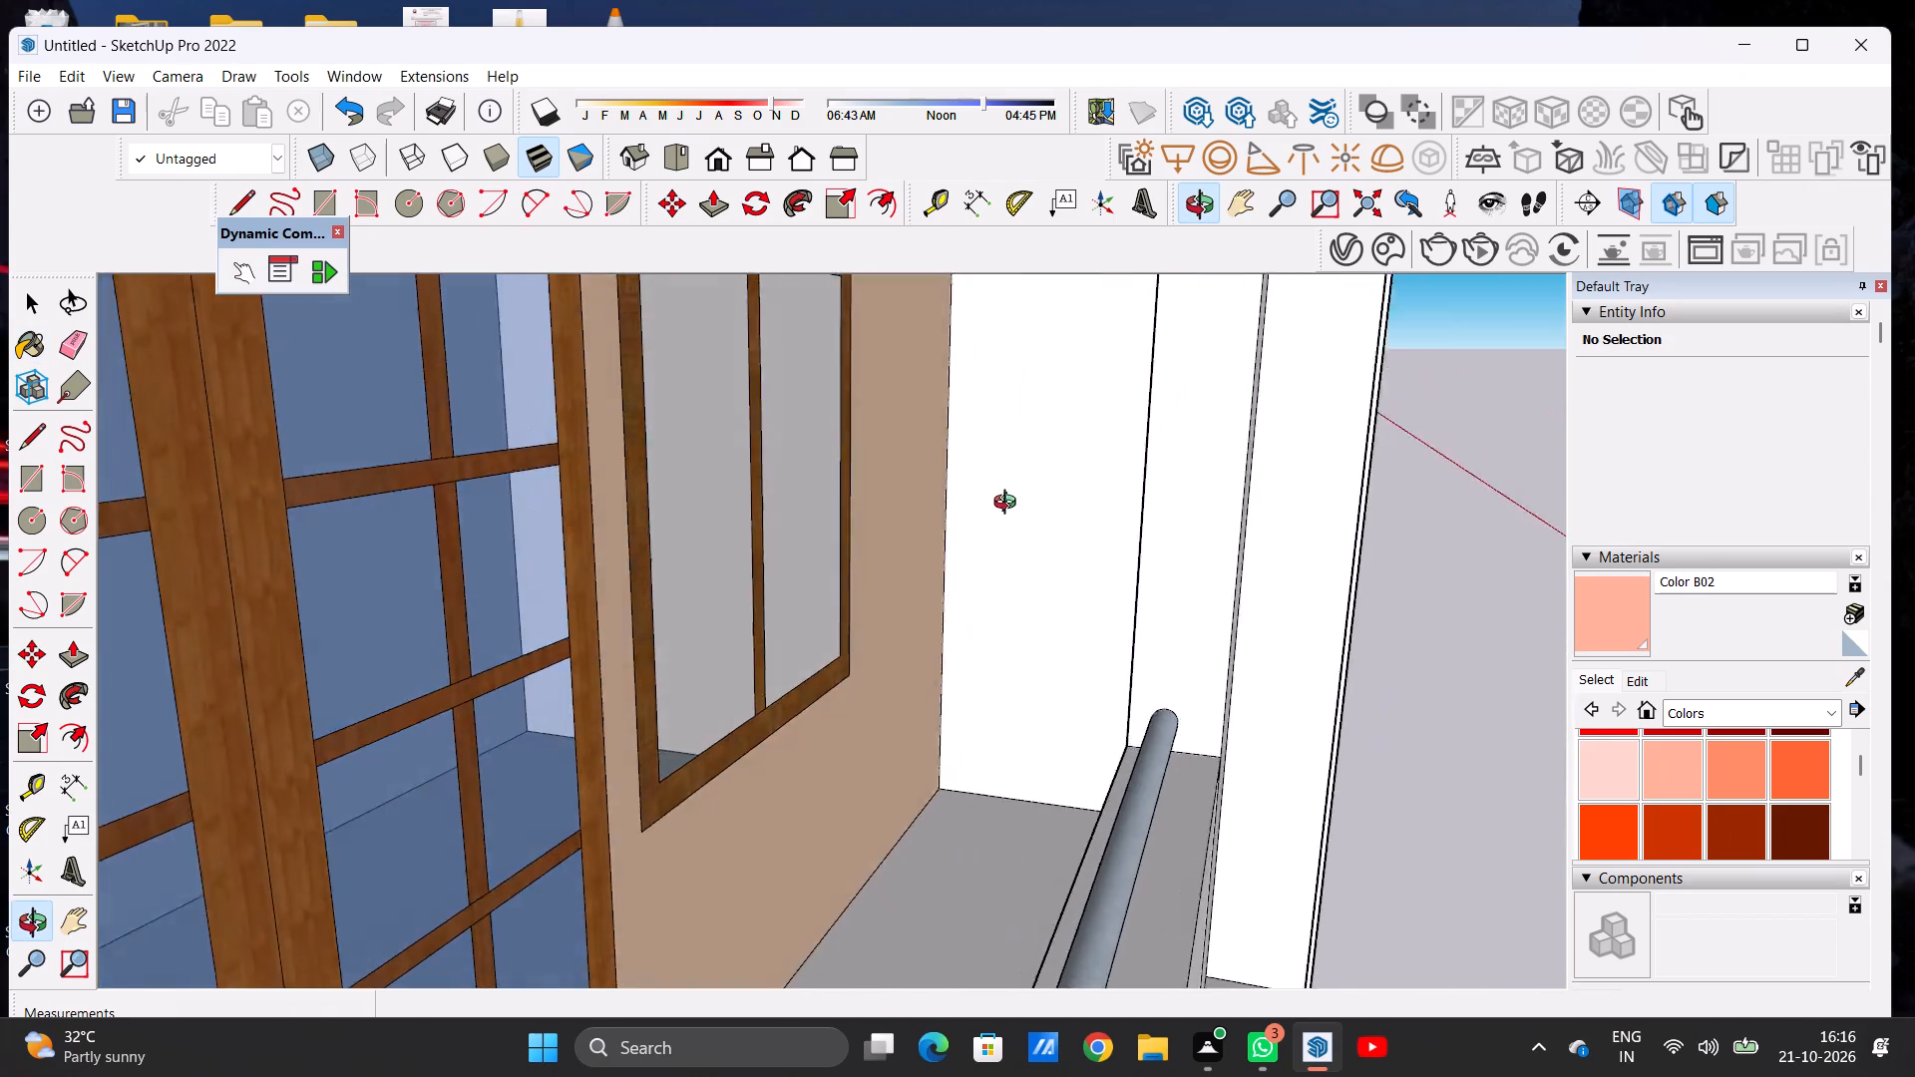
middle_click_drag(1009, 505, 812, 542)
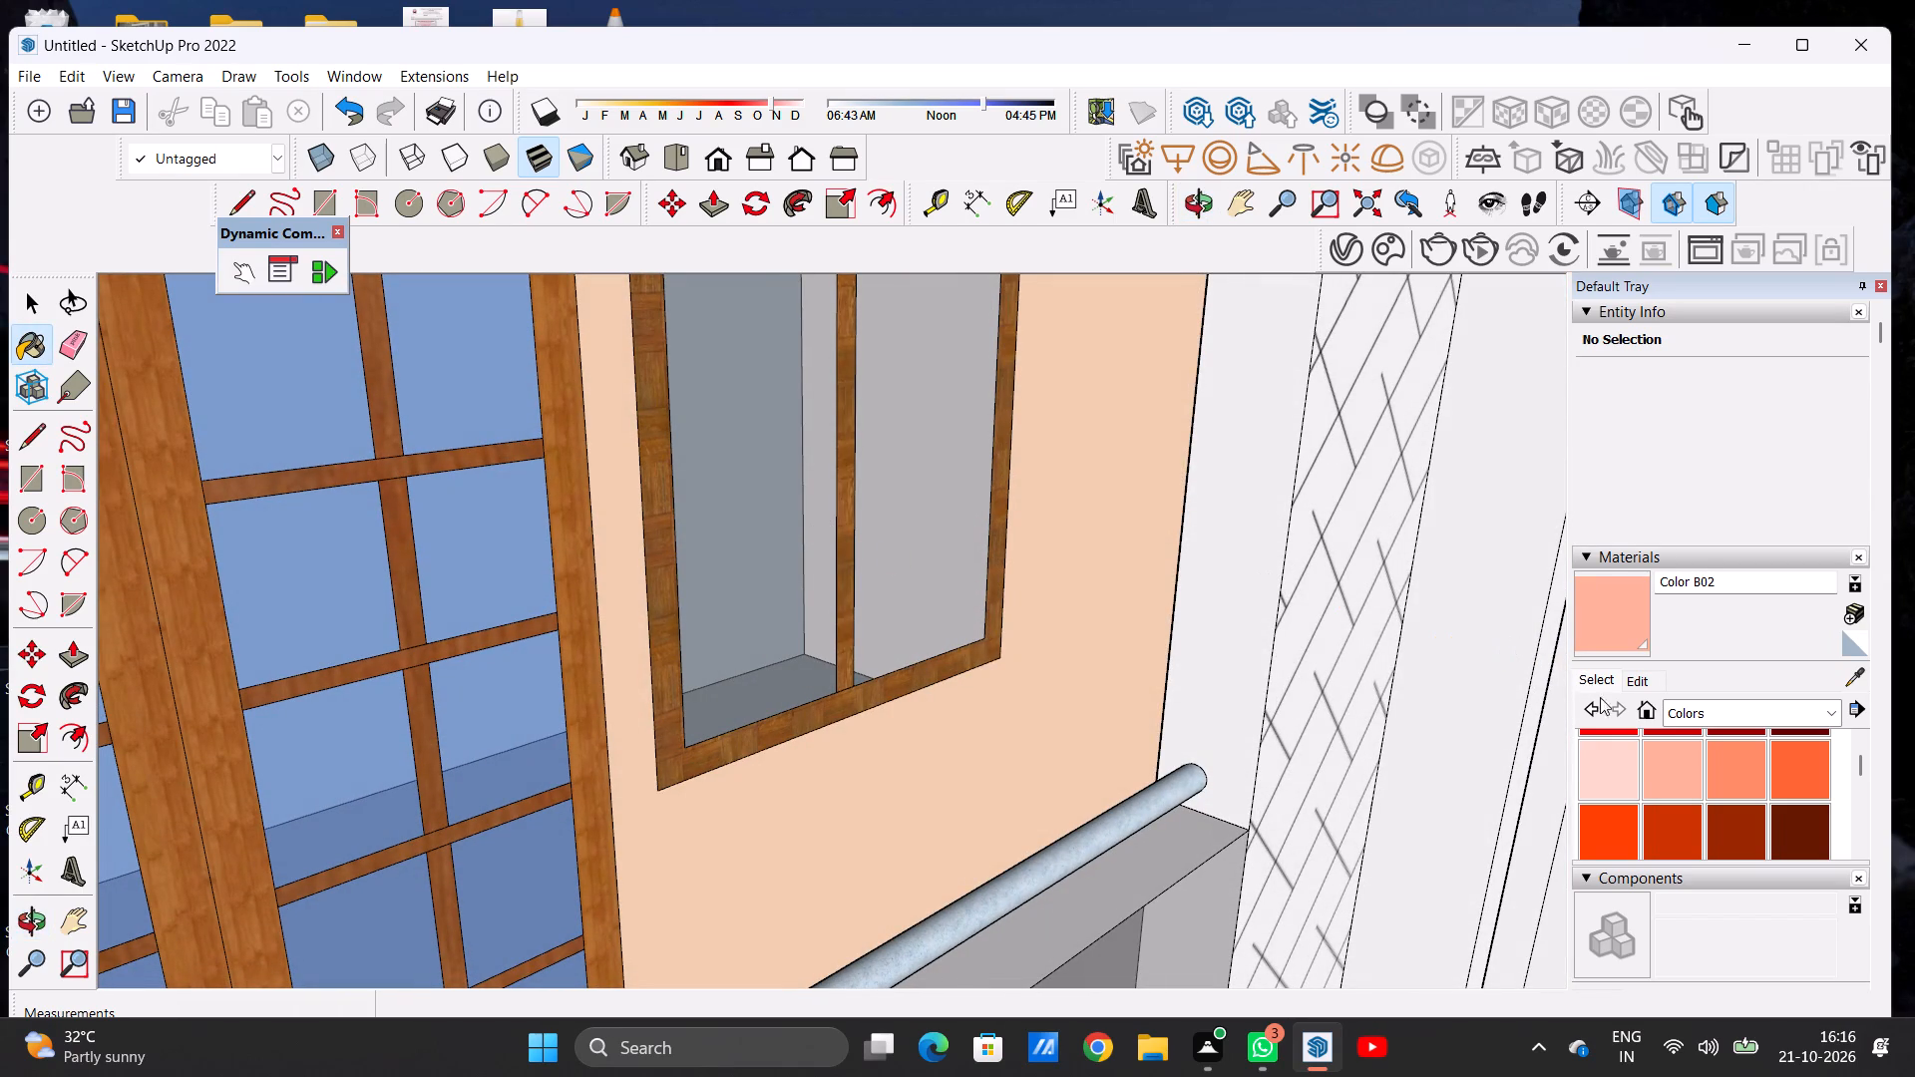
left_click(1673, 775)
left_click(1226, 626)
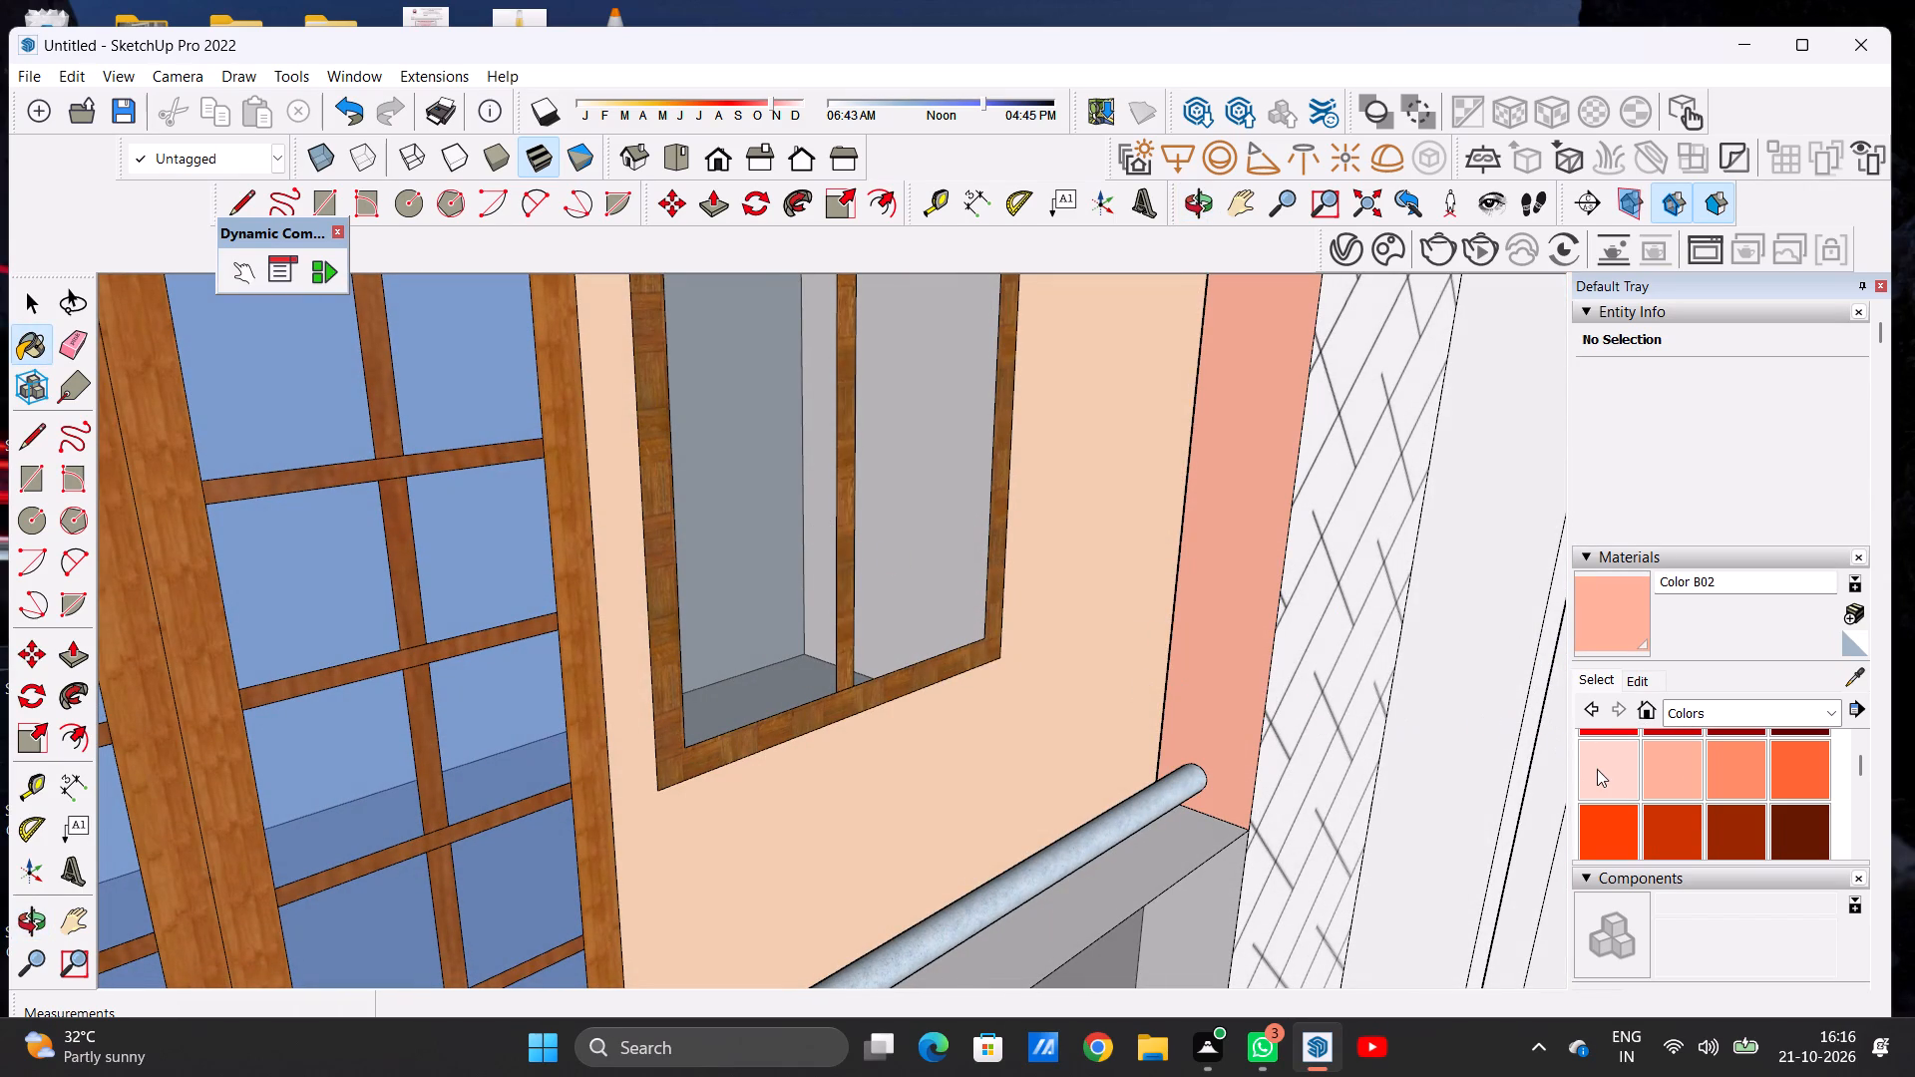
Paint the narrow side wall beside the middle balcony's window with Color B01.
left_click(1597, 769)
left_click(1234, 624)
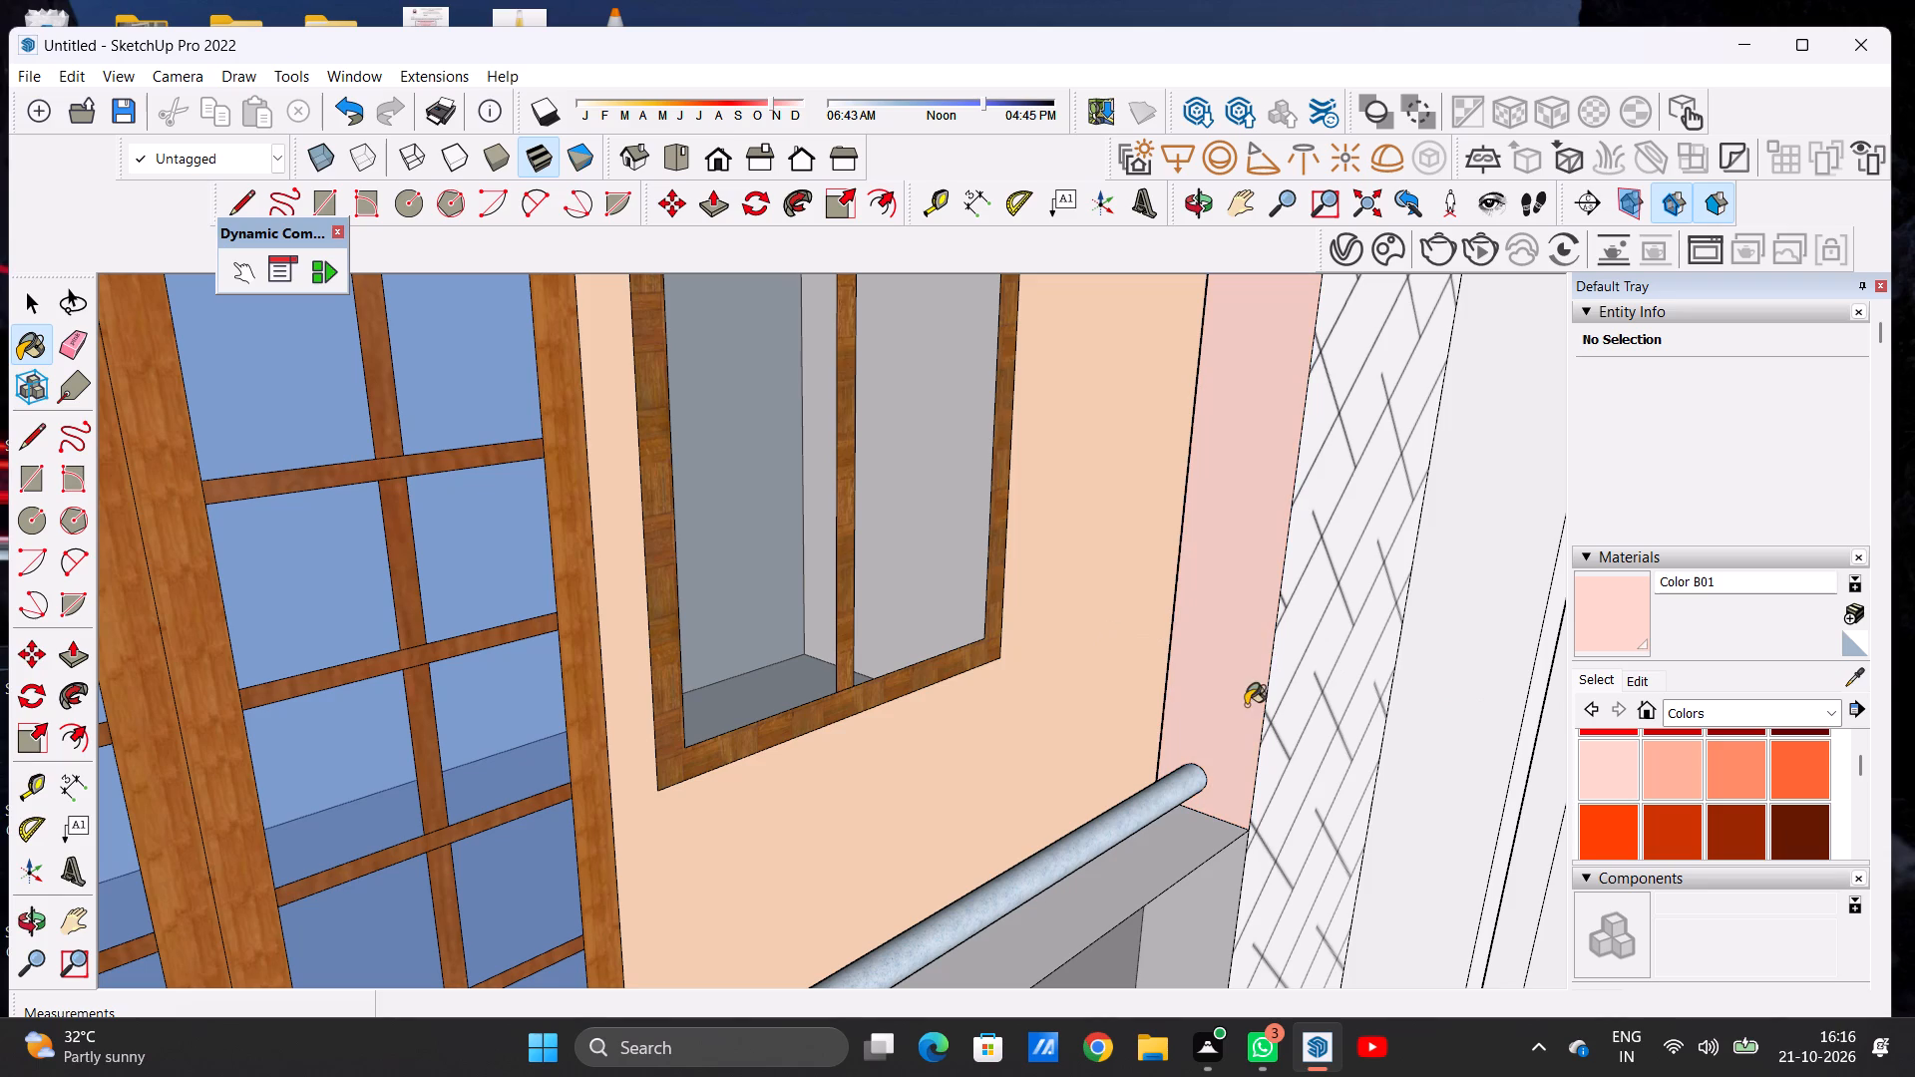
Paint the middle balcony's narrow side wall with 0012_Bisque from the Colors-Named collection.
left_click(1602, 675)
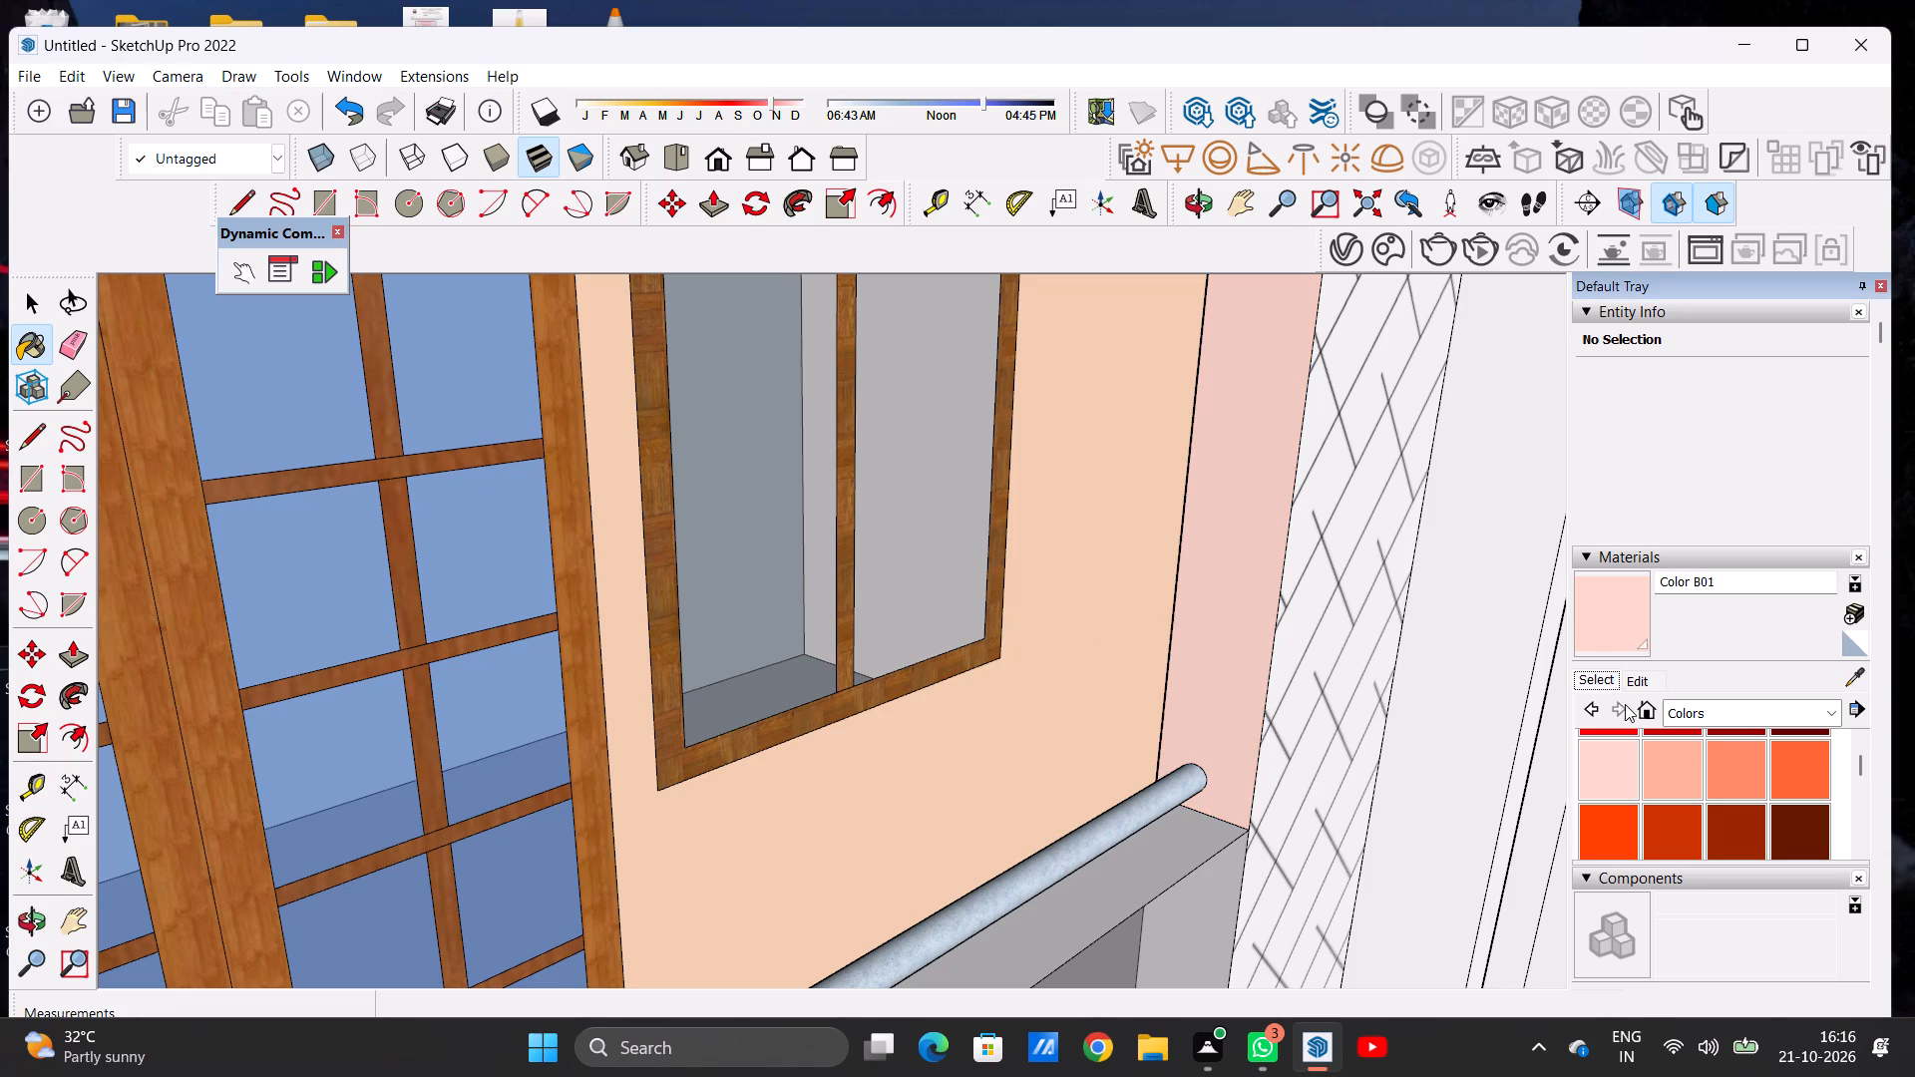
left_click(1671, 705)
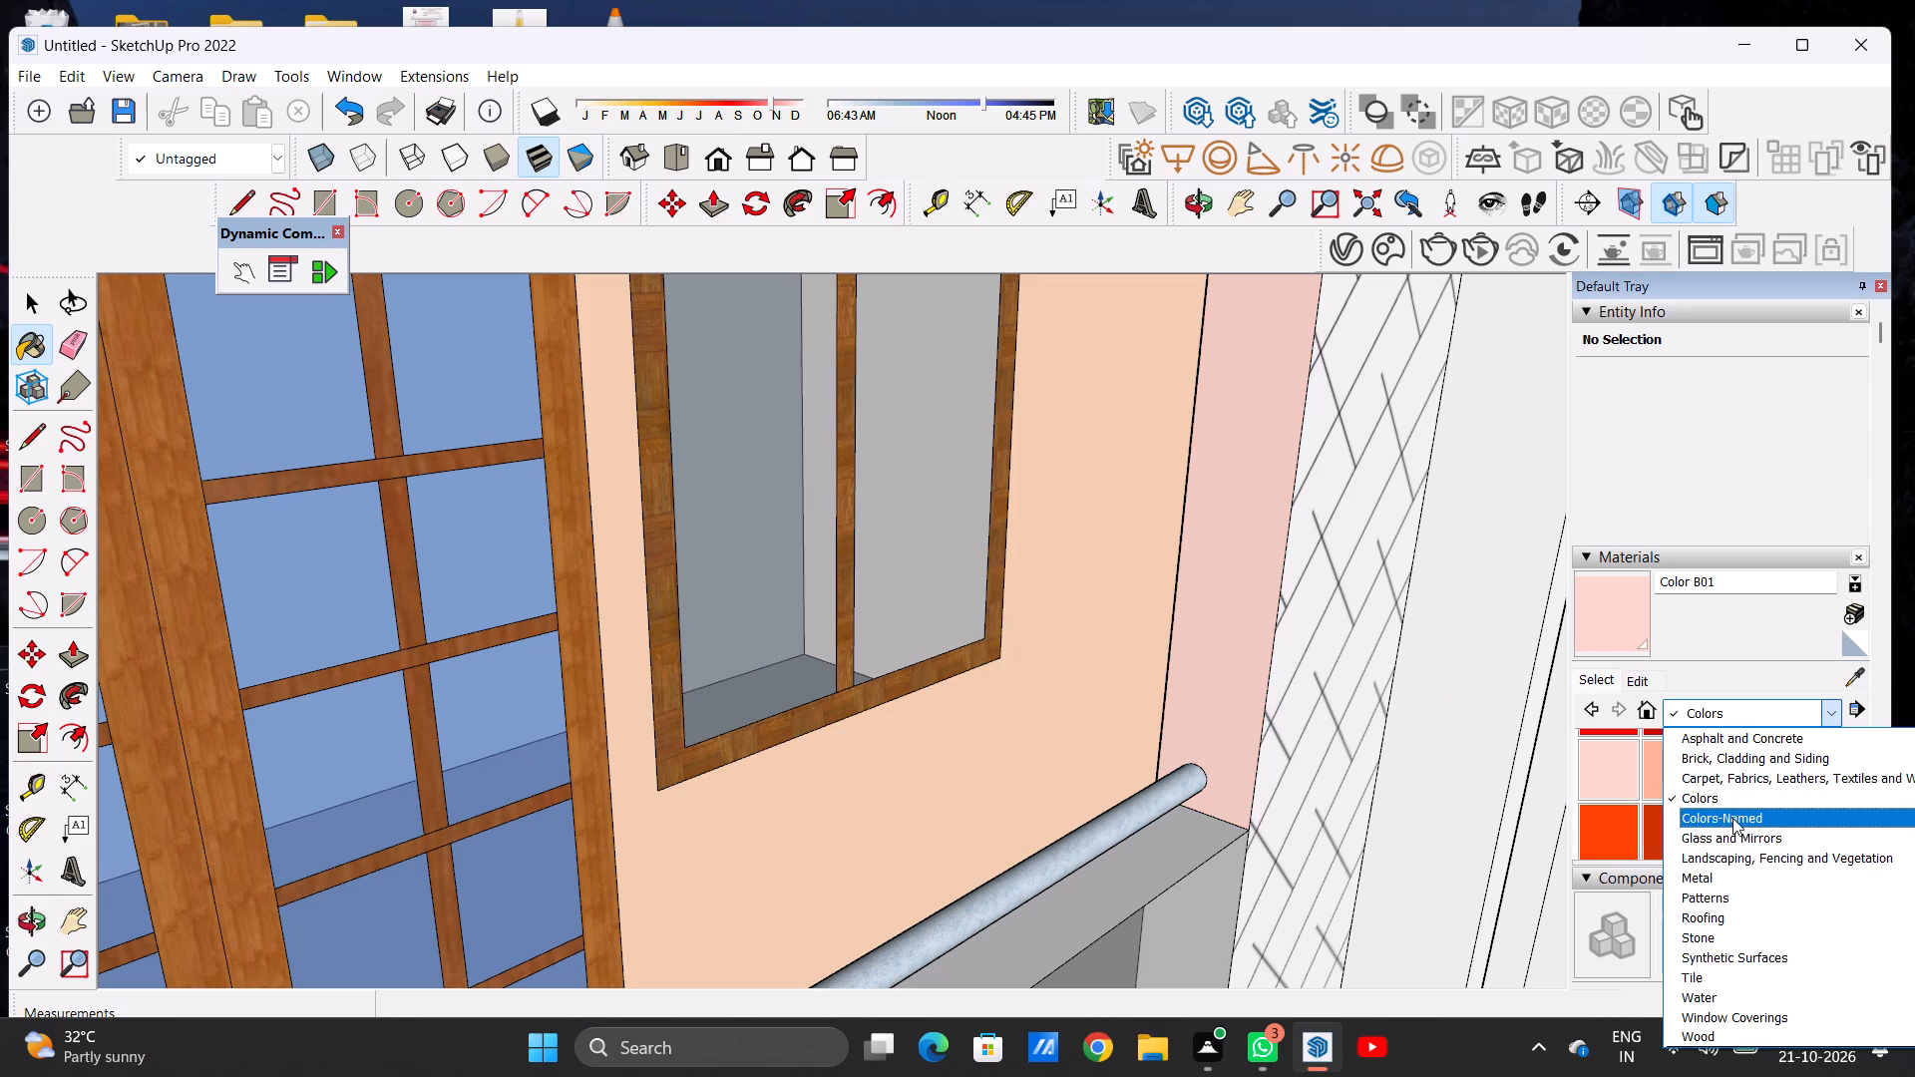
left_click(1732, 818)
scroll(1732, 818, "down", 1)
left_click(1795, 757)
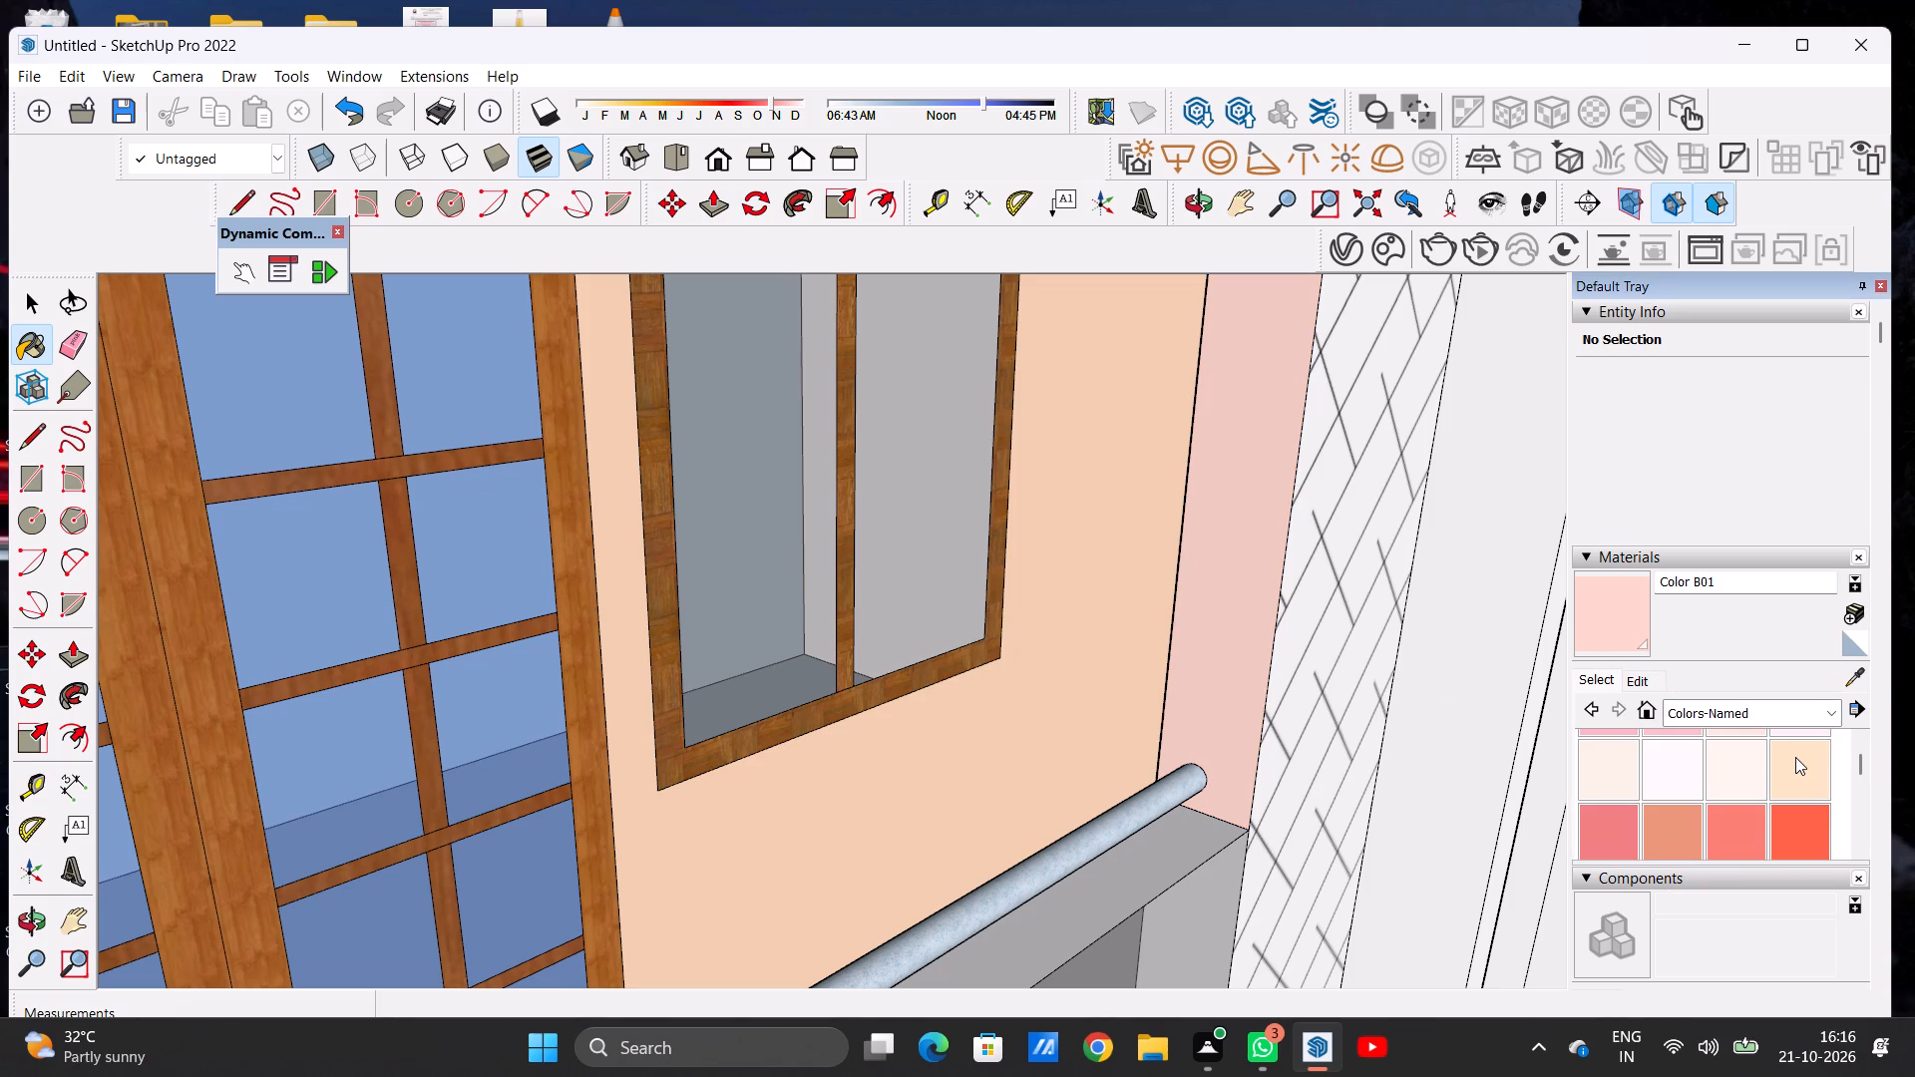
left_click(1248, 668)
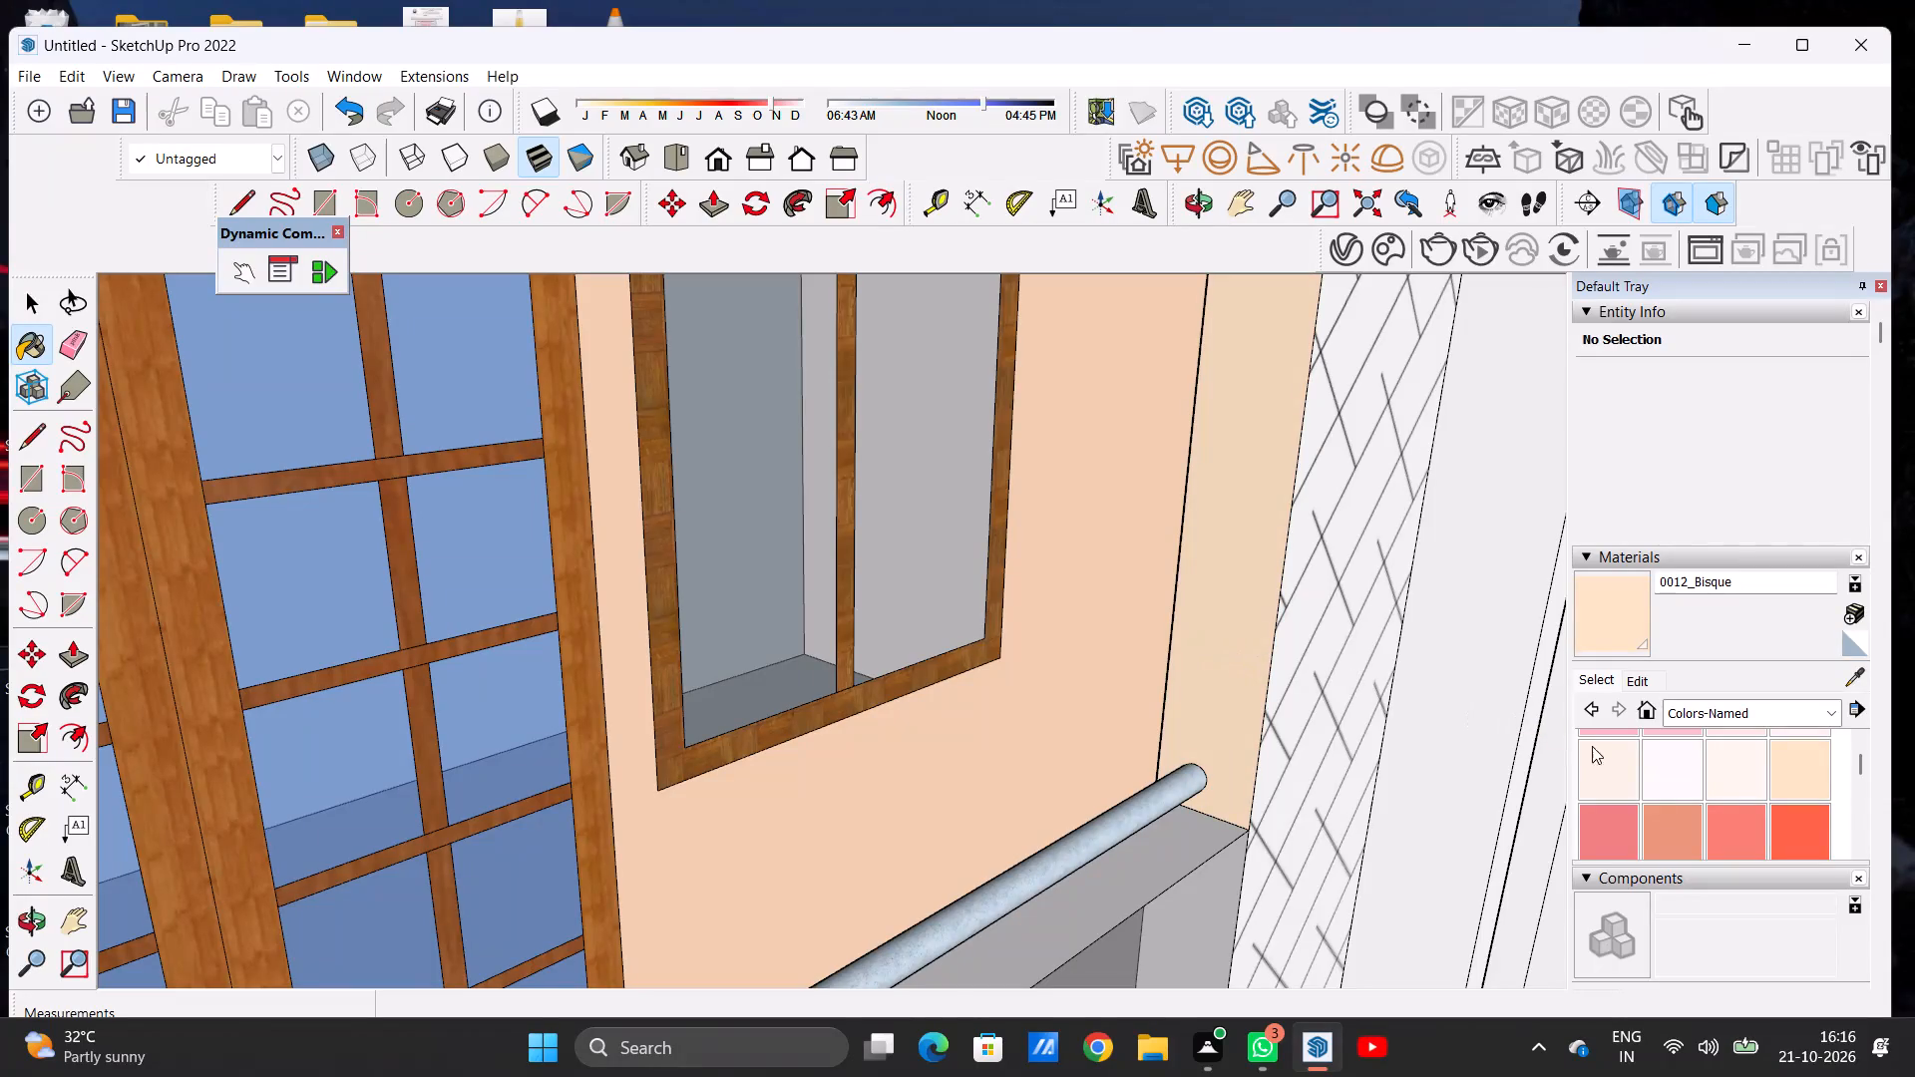
Paint the middle balcony's narrow side wall and the adjoining window wall with 0027_PeachPuff.
scroll(1676, 776, "down", 2)
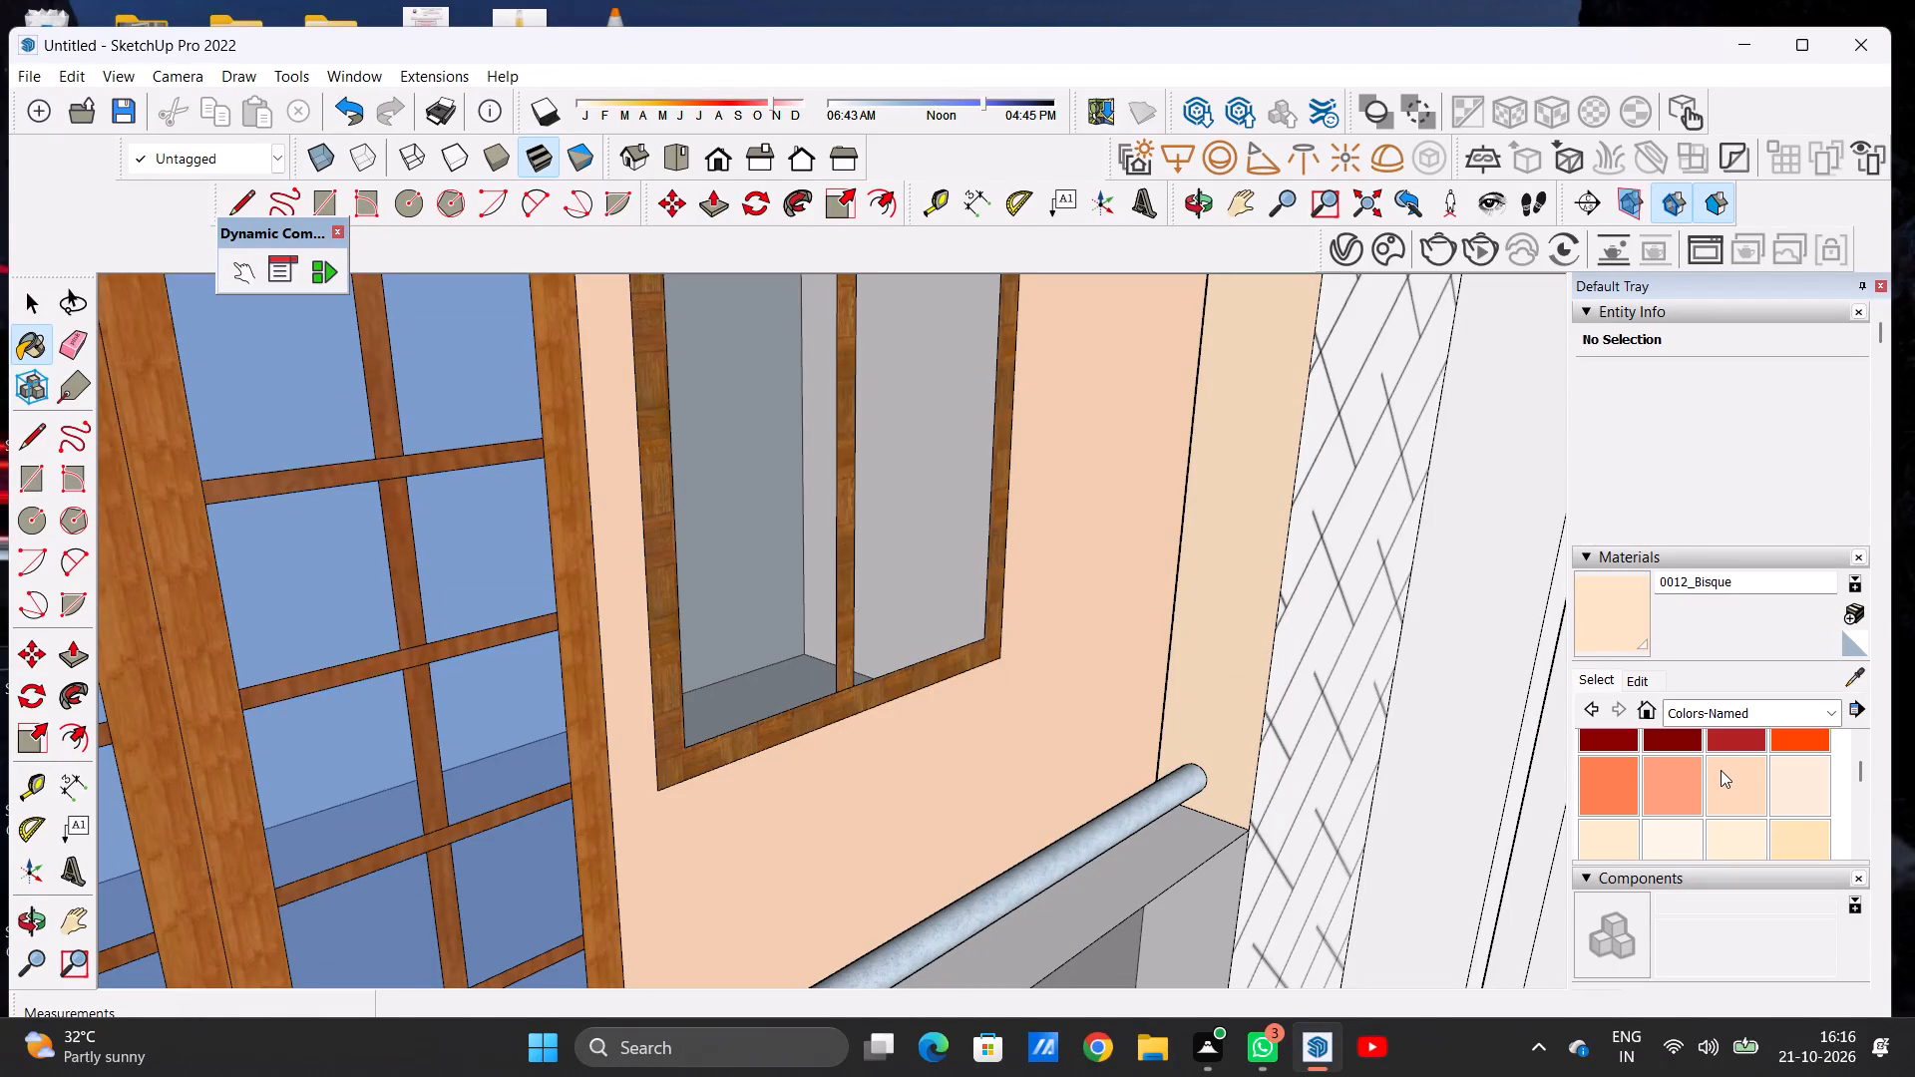
left_click(1721, 770)
left_click(1241, 648)
left_click(1164, 655)
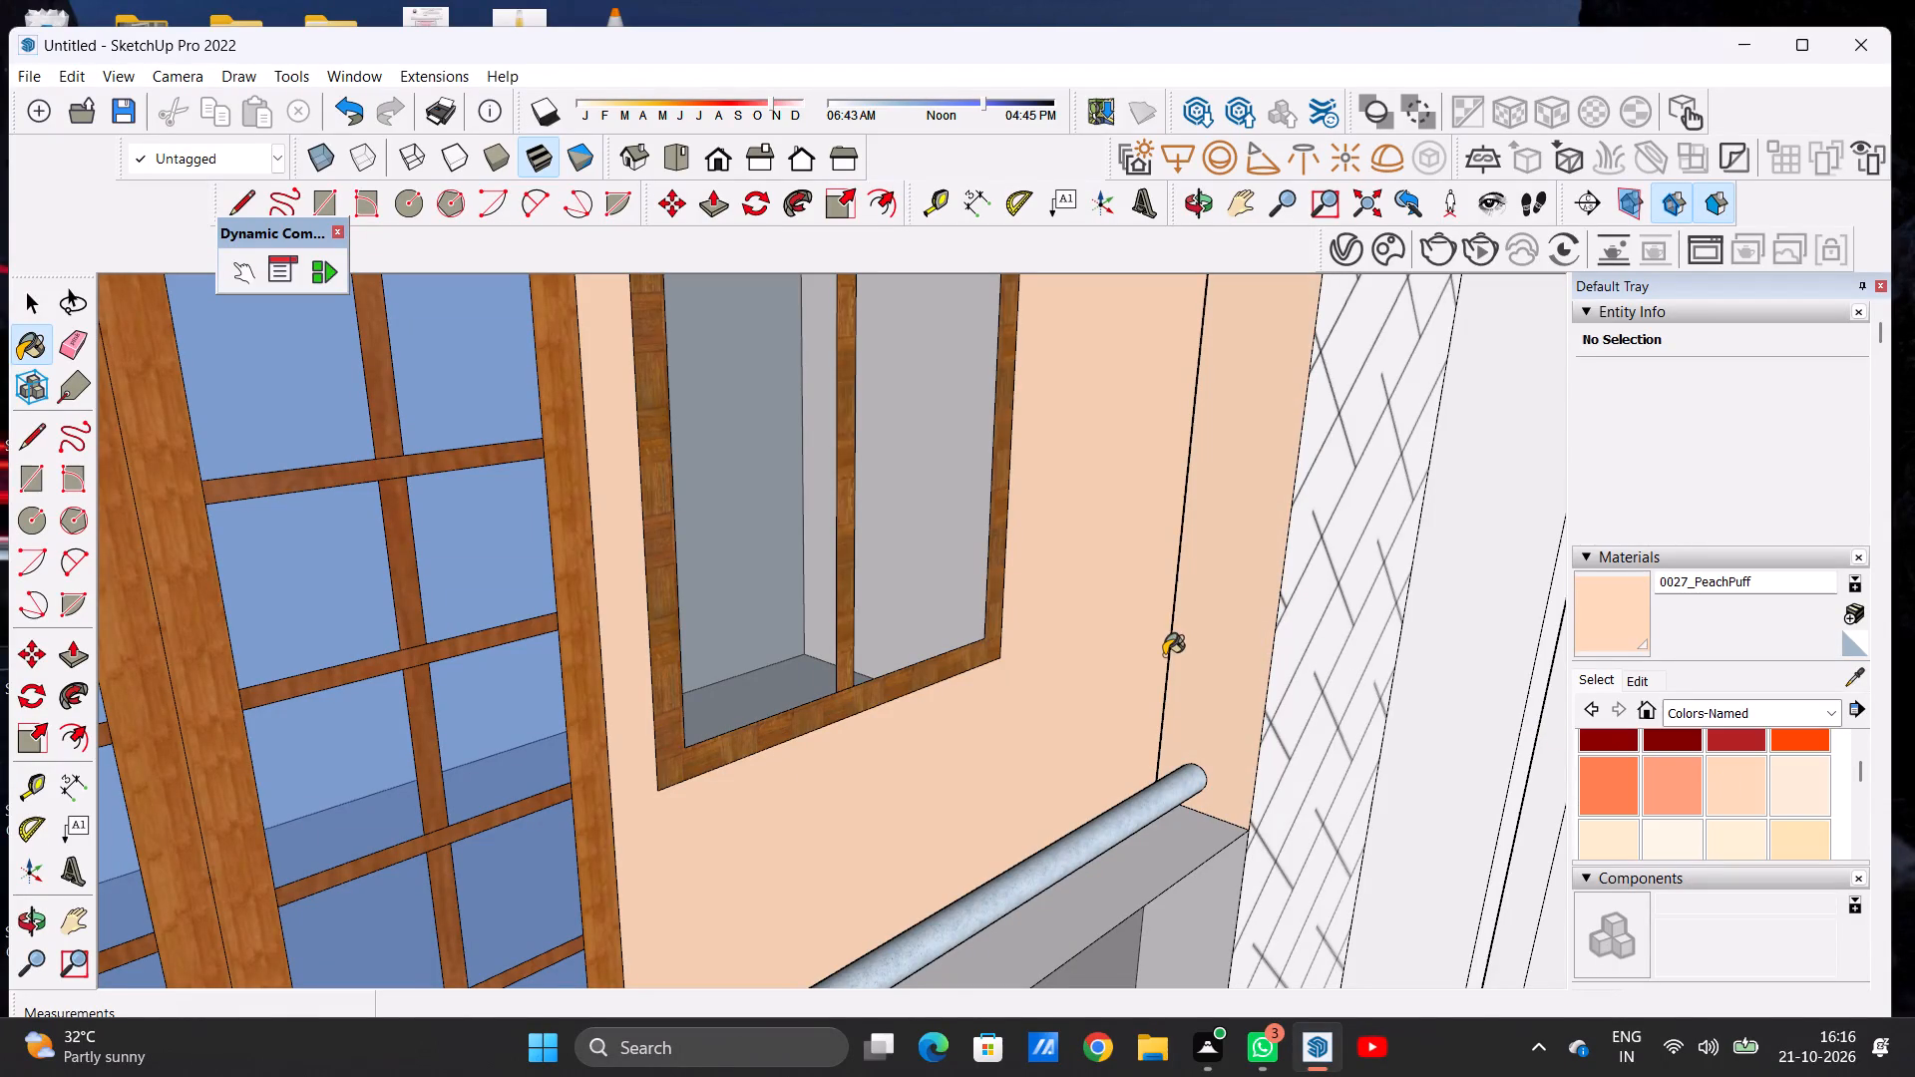
left_click(1149, 654)
key("space")
Erase the leftover seam lines across the top and front of the white slab edge above the middle balcony.
scroll(806, 735, "down", 6)
scroll(803, 725, "down", 16)
middle_click_drag(864, 703, 657, 685)
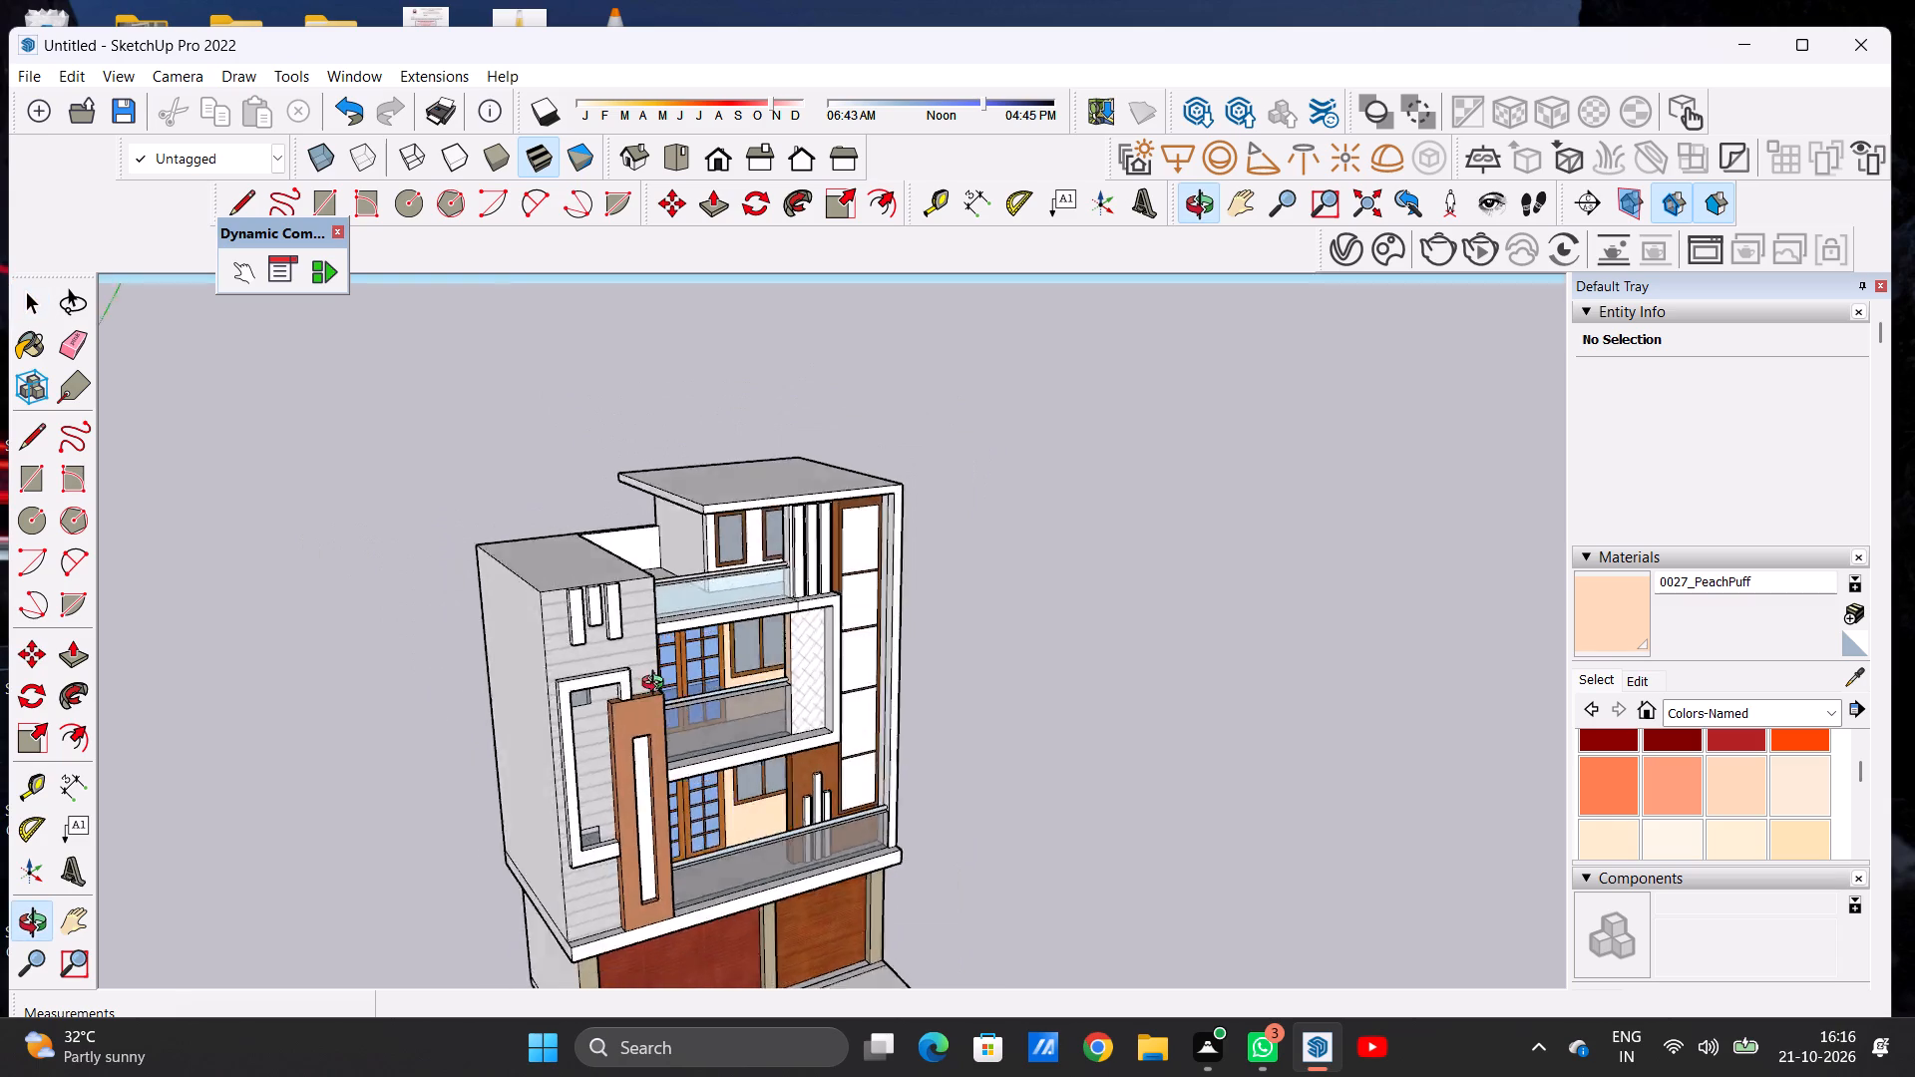
middle_click_drag(657, 685, 545, 673)
scroll(741, 658, "up", 5)
scroll(835, 535, "up", 18)
key("e")
middle_click_drag(852, 614, 846, 641)
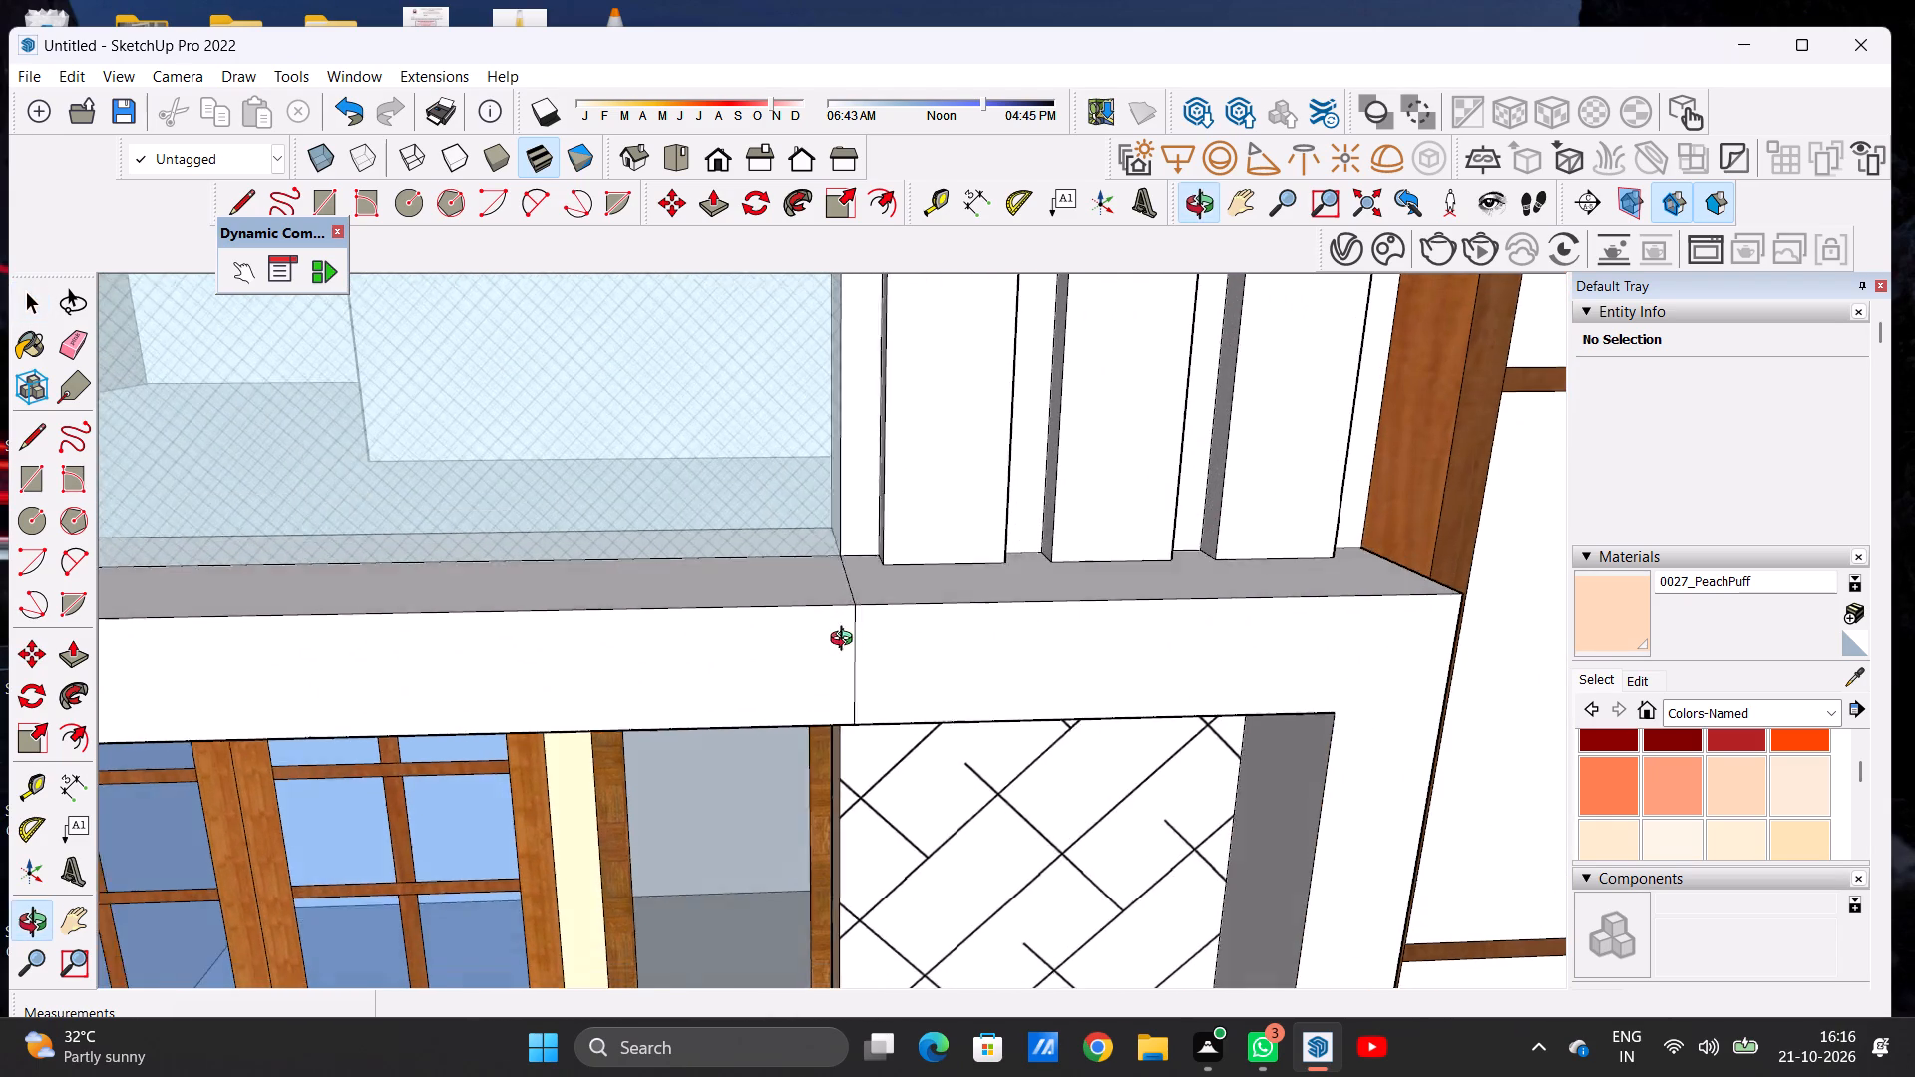
middle_click_drag(846, 641, 839, 669)
scroll(839, 601, "up", 4)
left_click_drag(864, 626, 884, 628)
left_click_drag(867, 627, 781, 636)
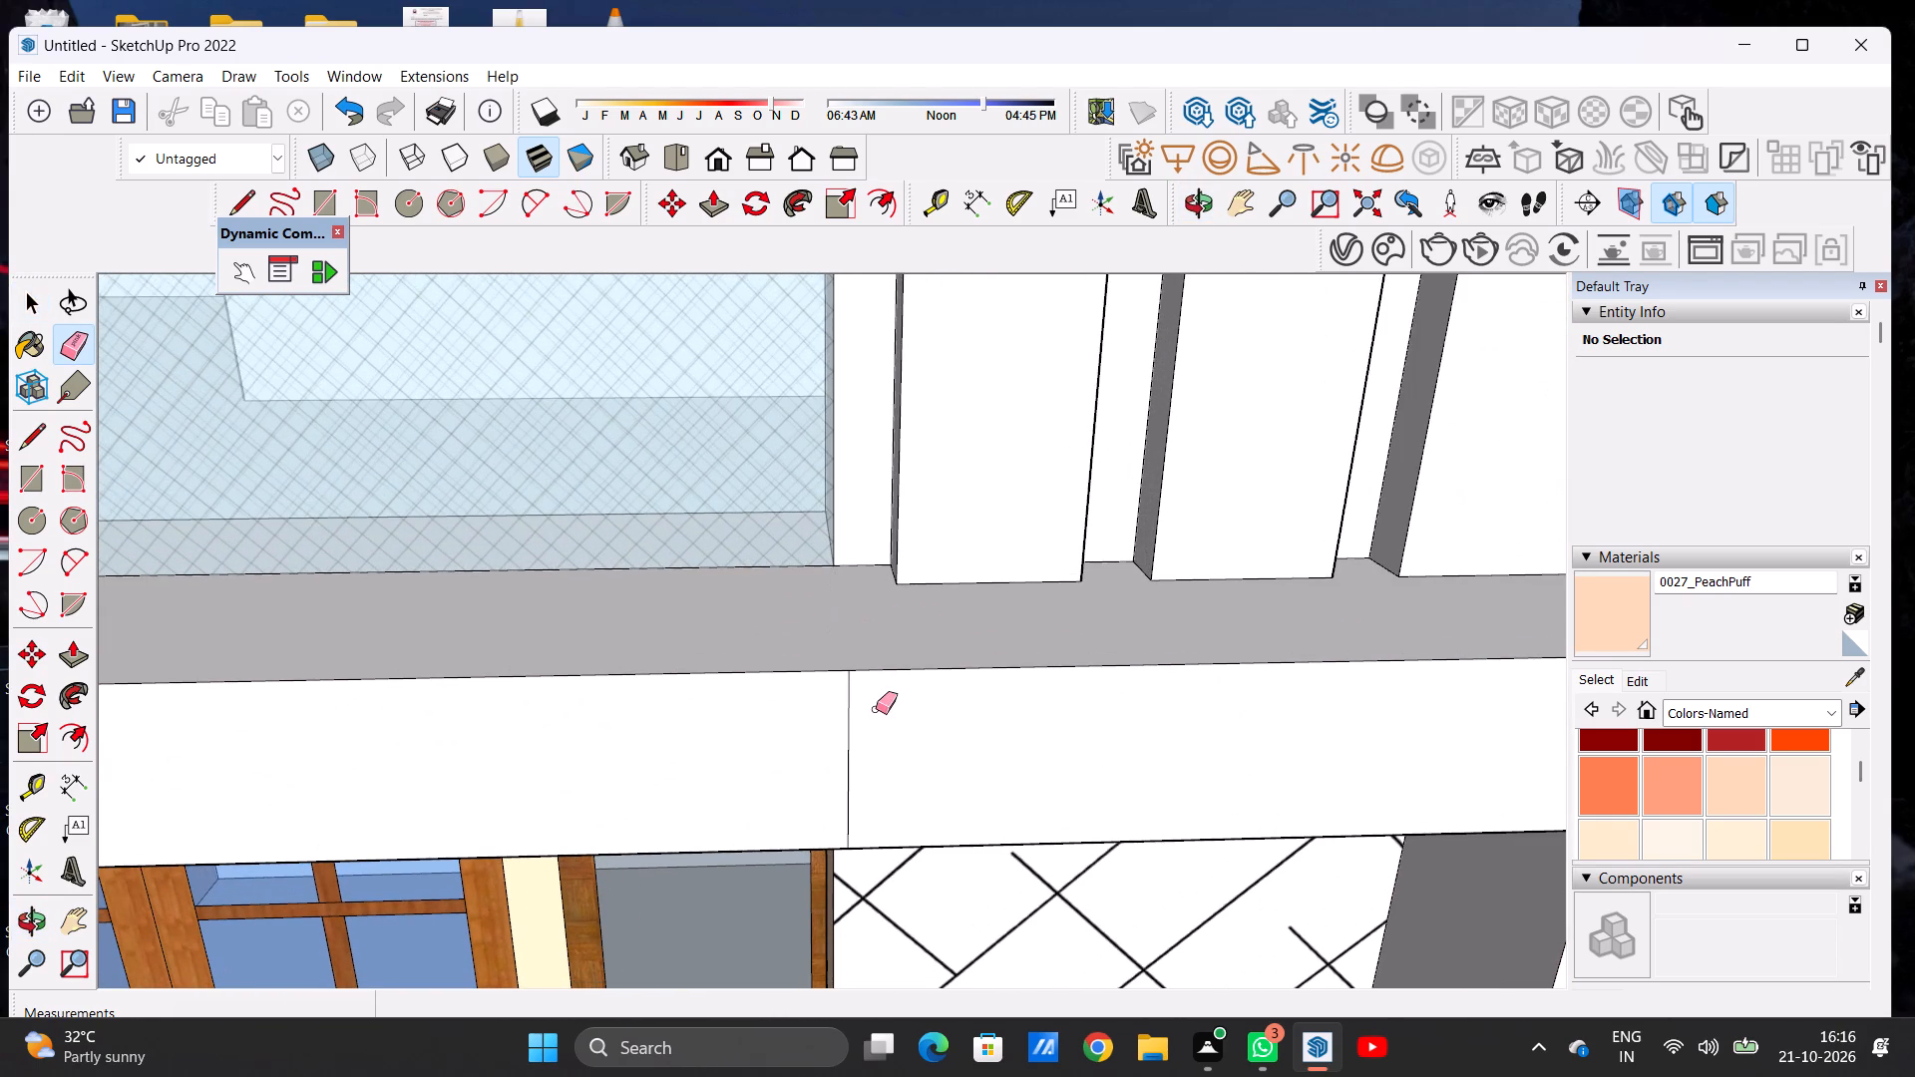
left_click_drag(857, 699, 836, 722)
key("space")
Paint the two uppermost white panels of the tall wood-framed section with Translucent Glass Gray from the Glass and Mirrors collection.
scroll(859, 696, "down", 18)
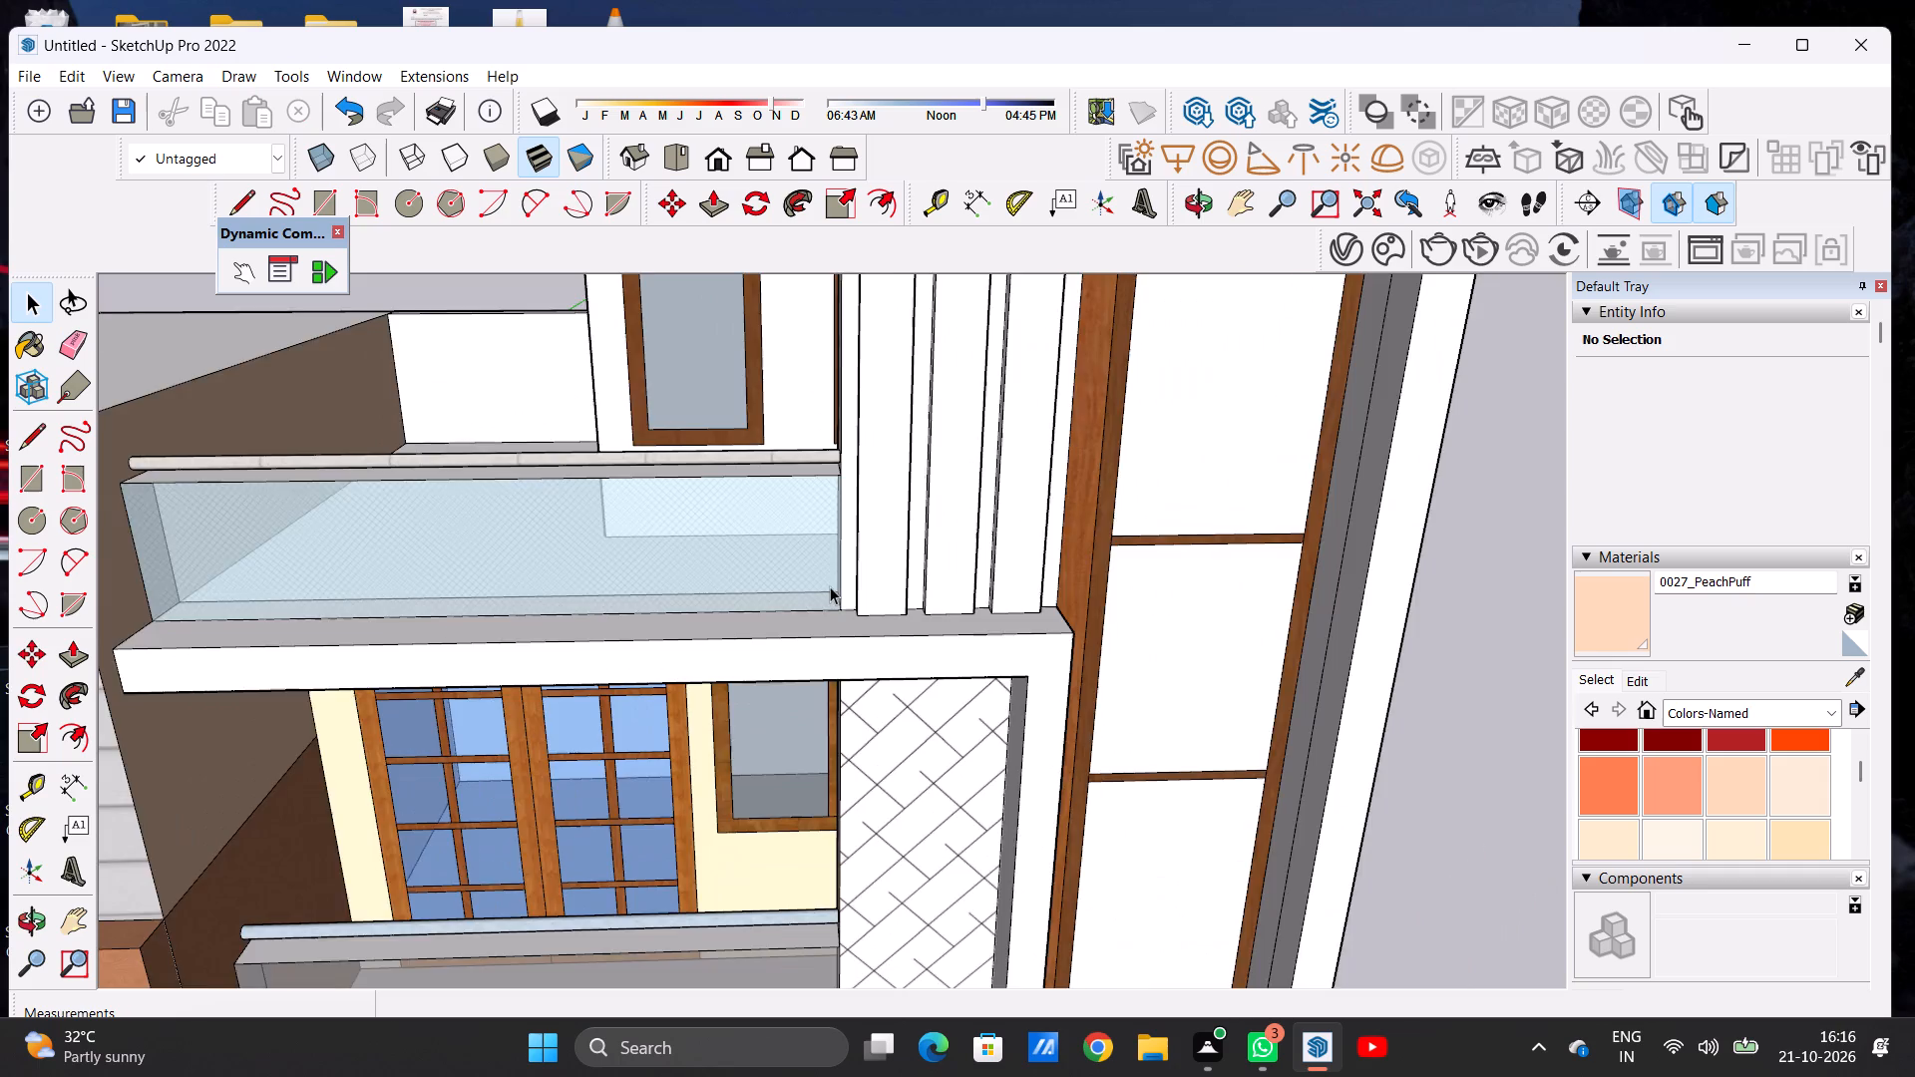
scroll(830, 586, "down", 20)
middle_click_drag(971, 816, 942, 640)
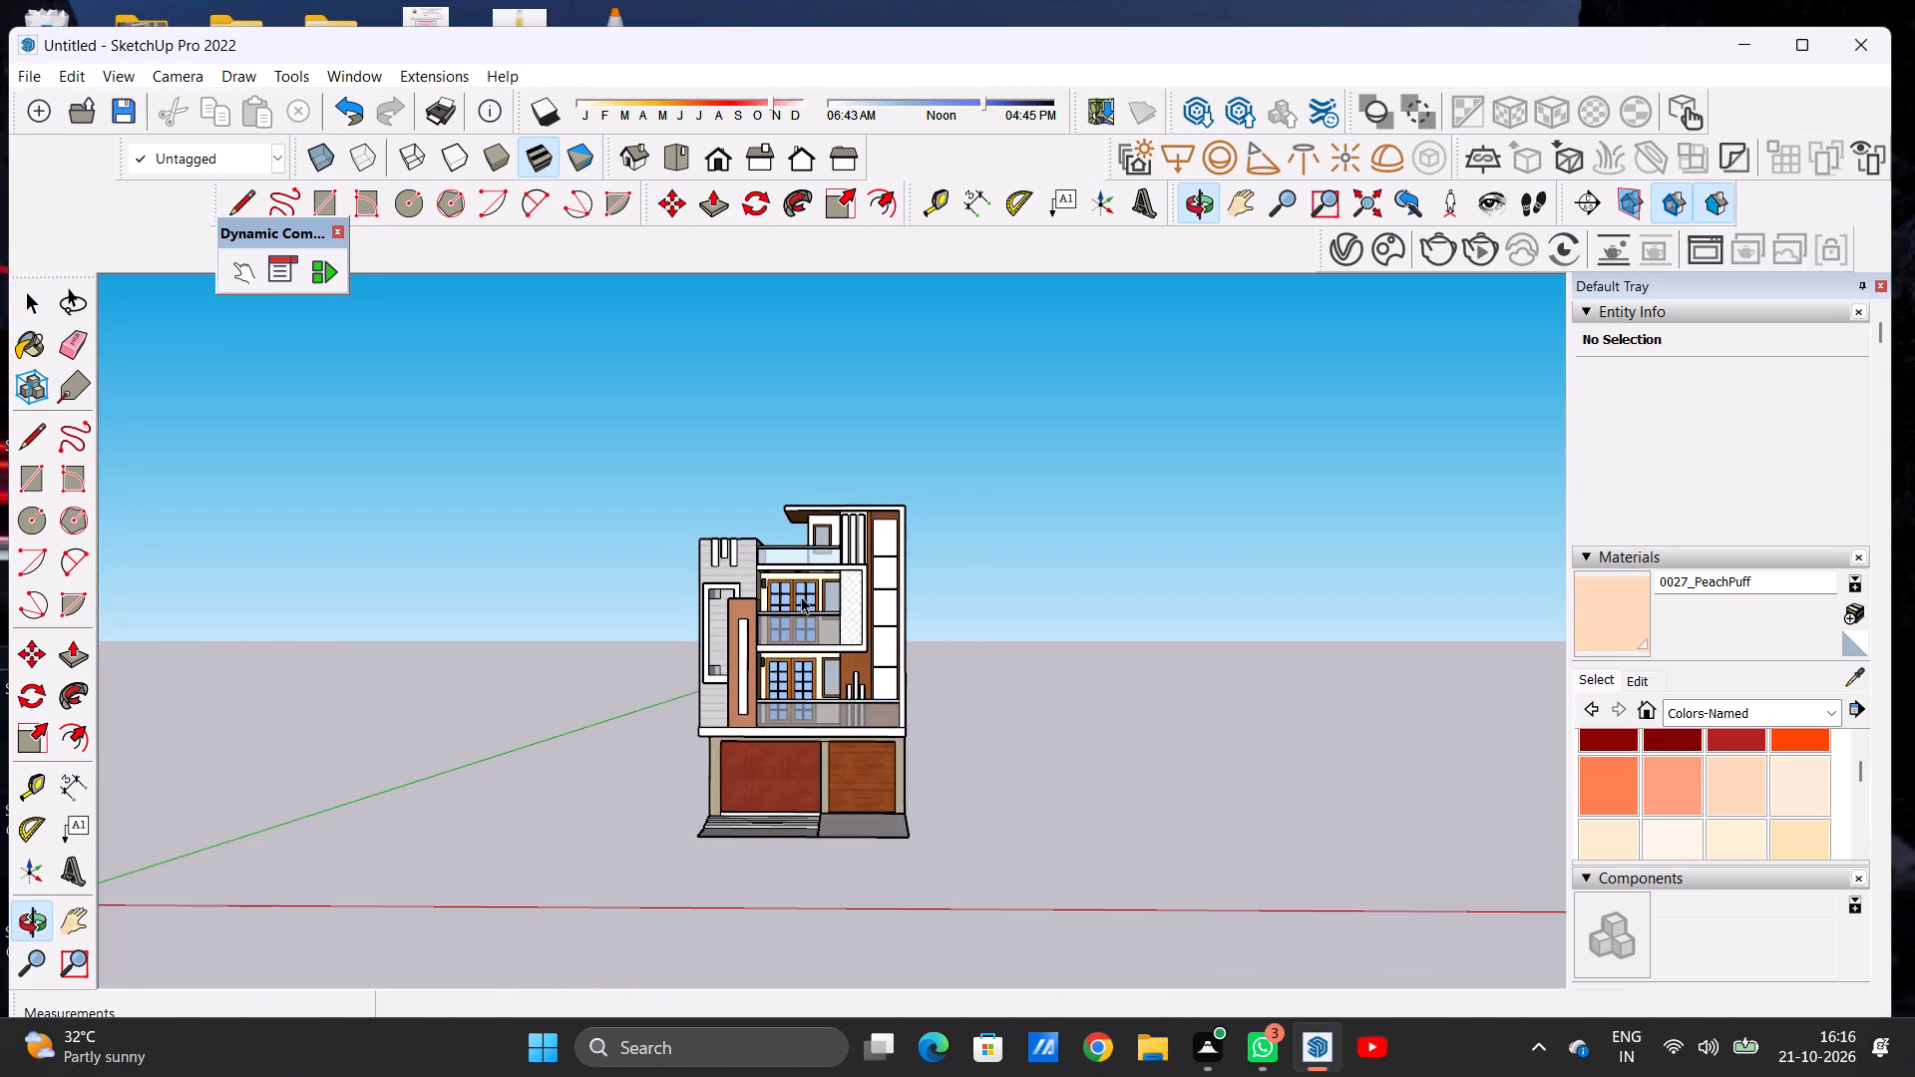
scroll(794, 585, "up", 5)
scroll(966, 533, "up", 9)
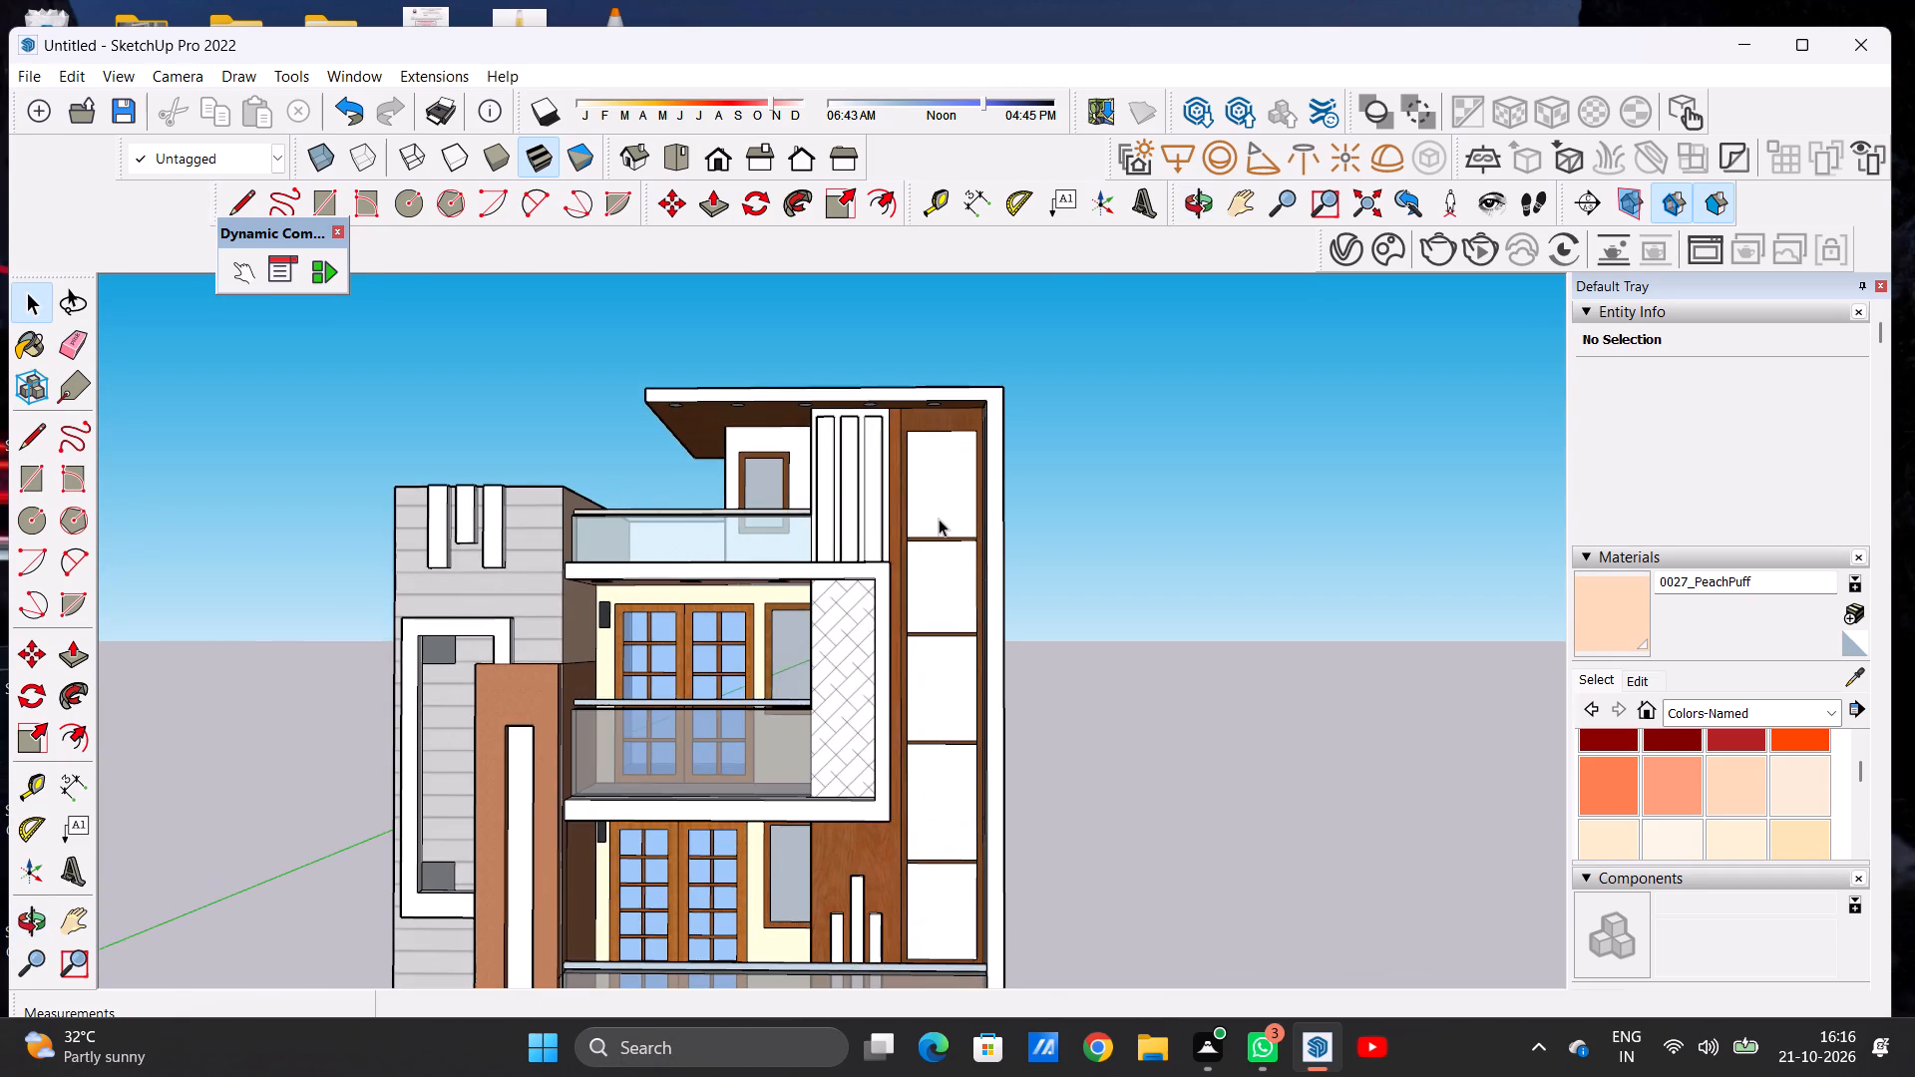
scroll(939, 519, "up", 8)
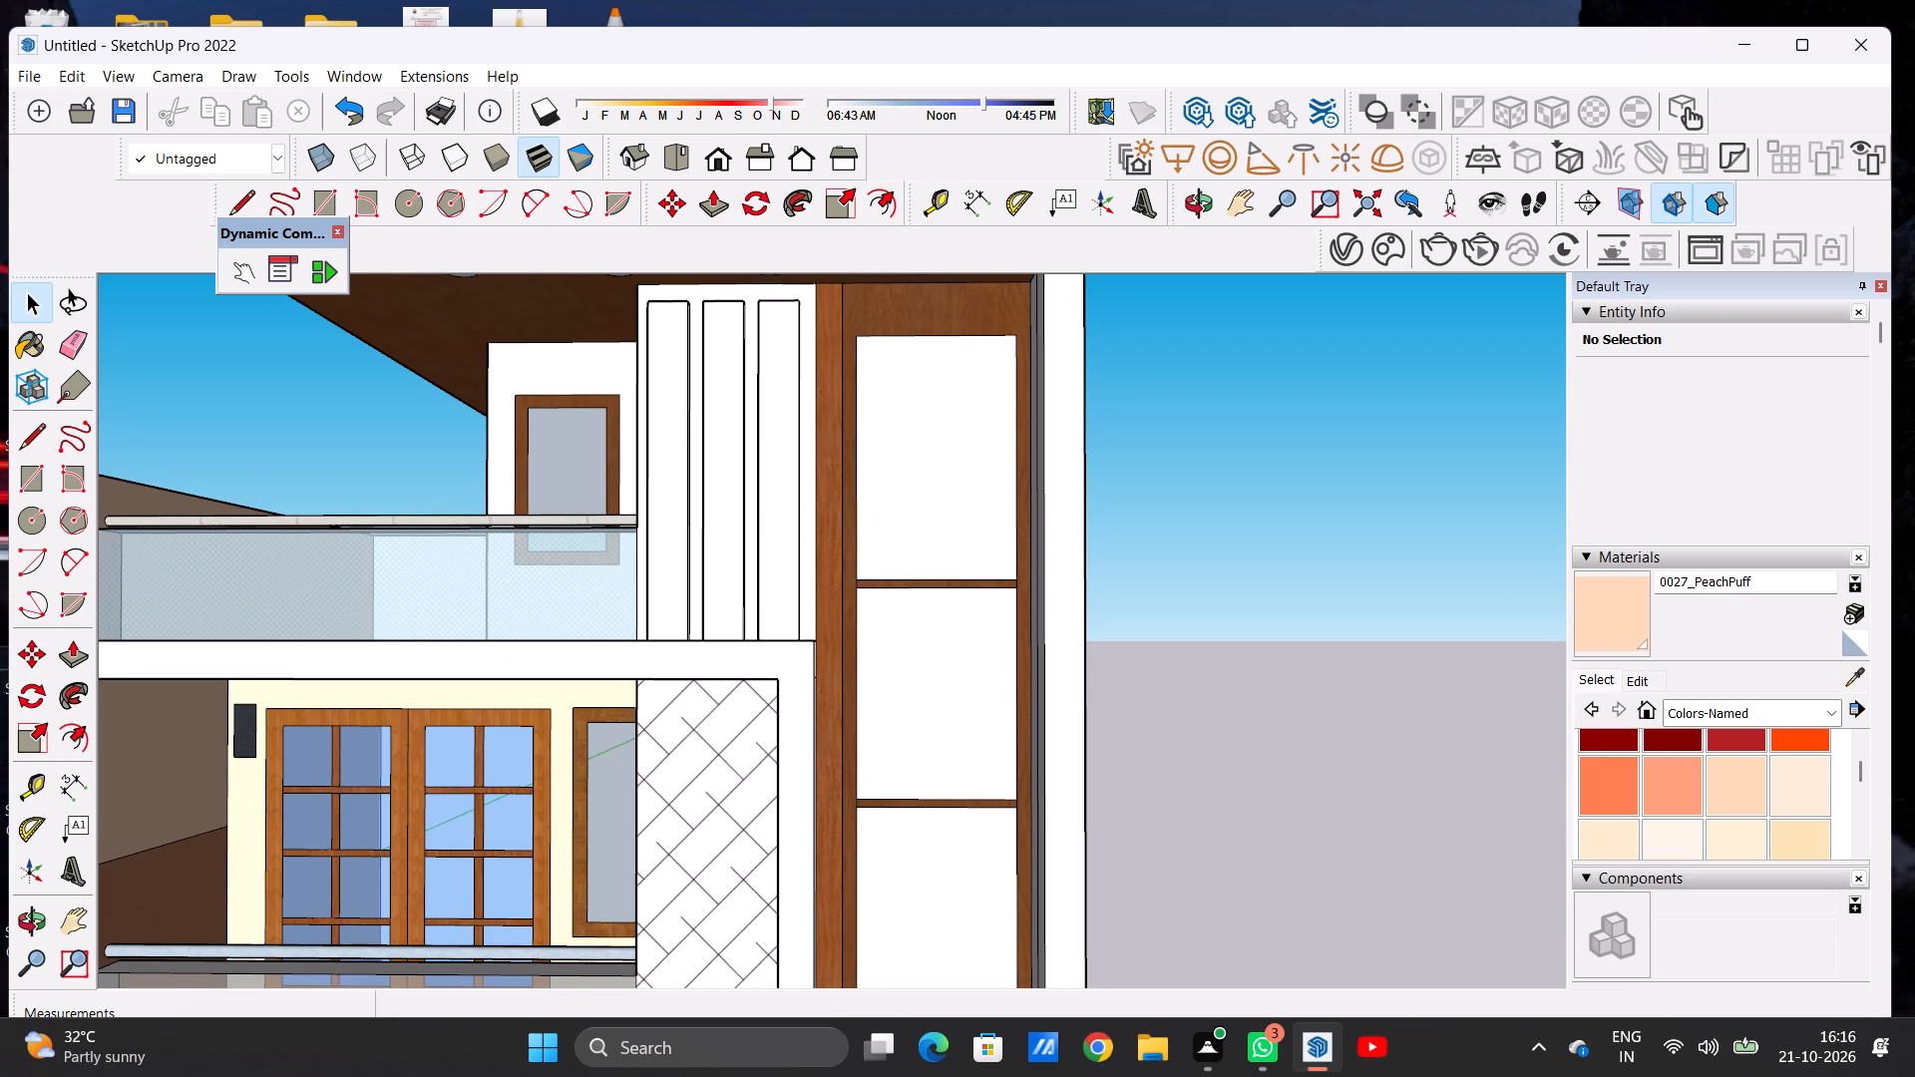
left_click(1691, 711)
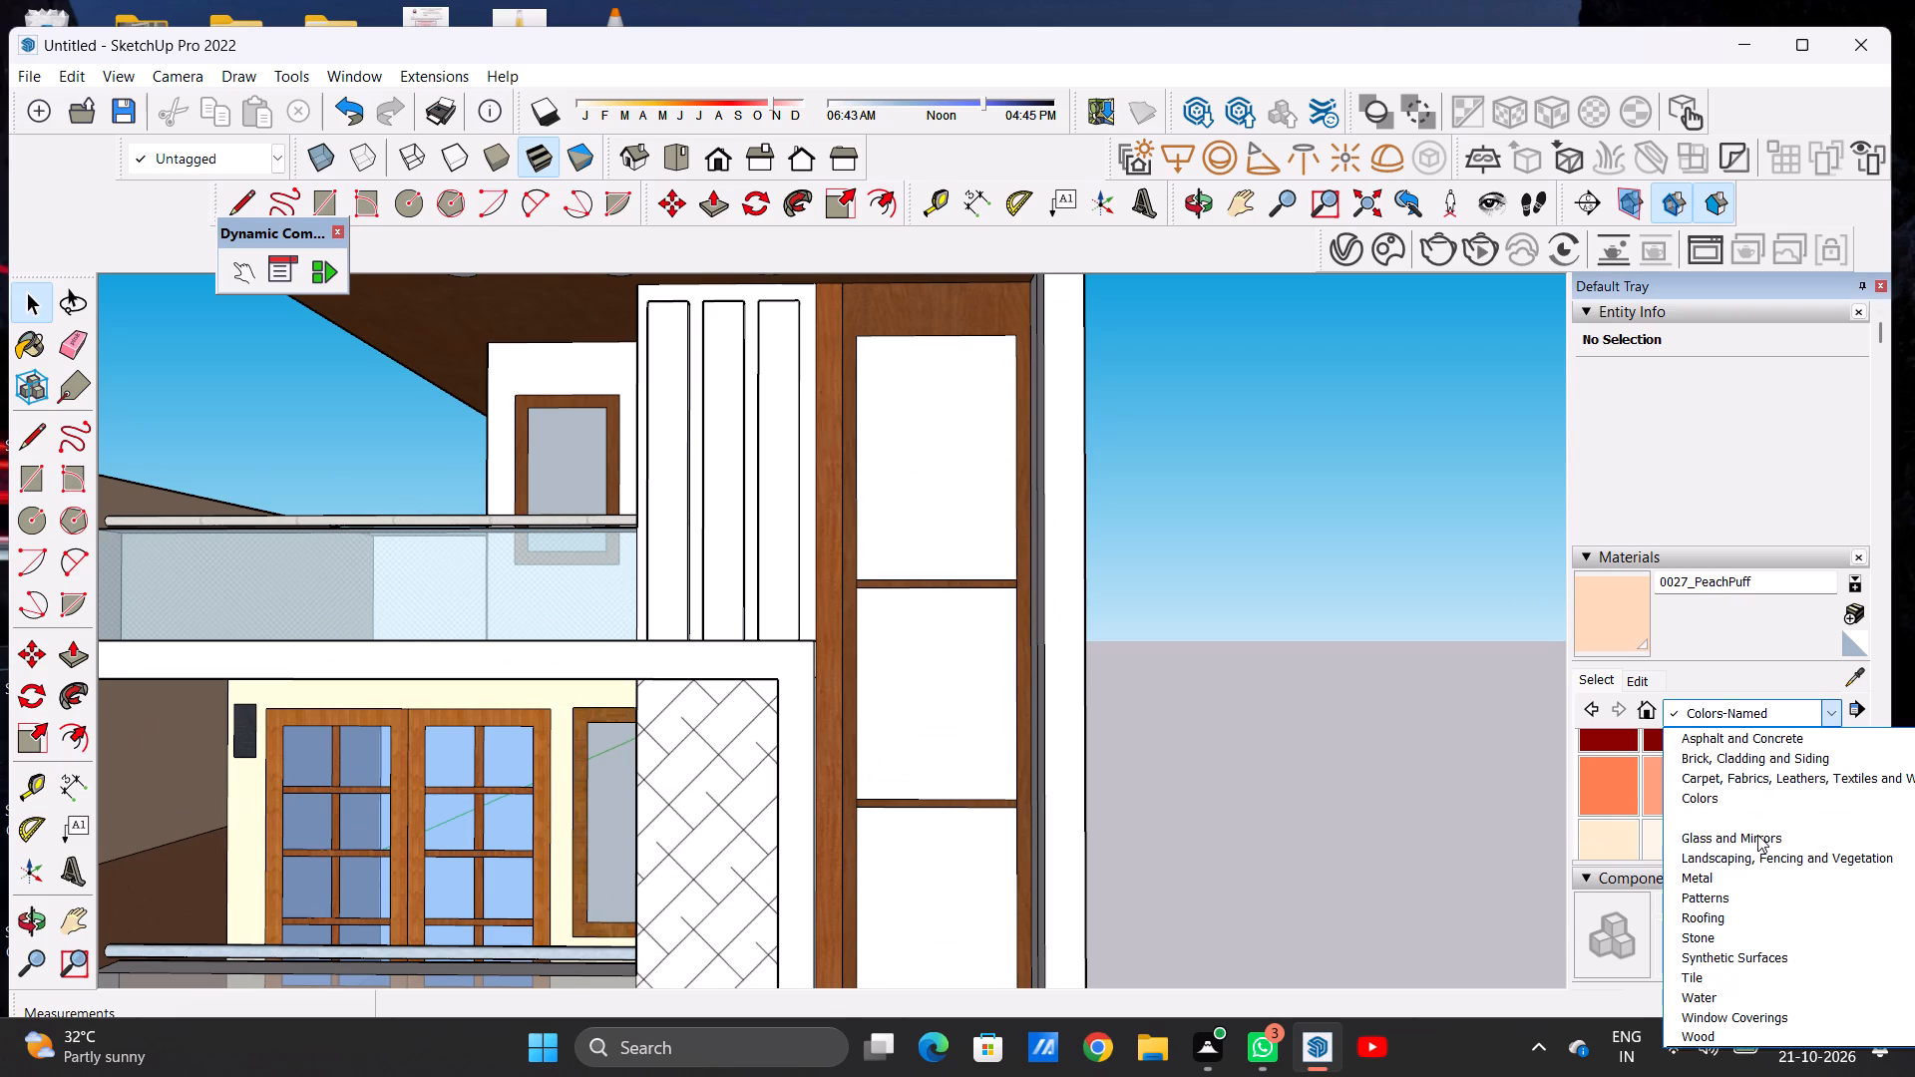
left_click(1757, 835)
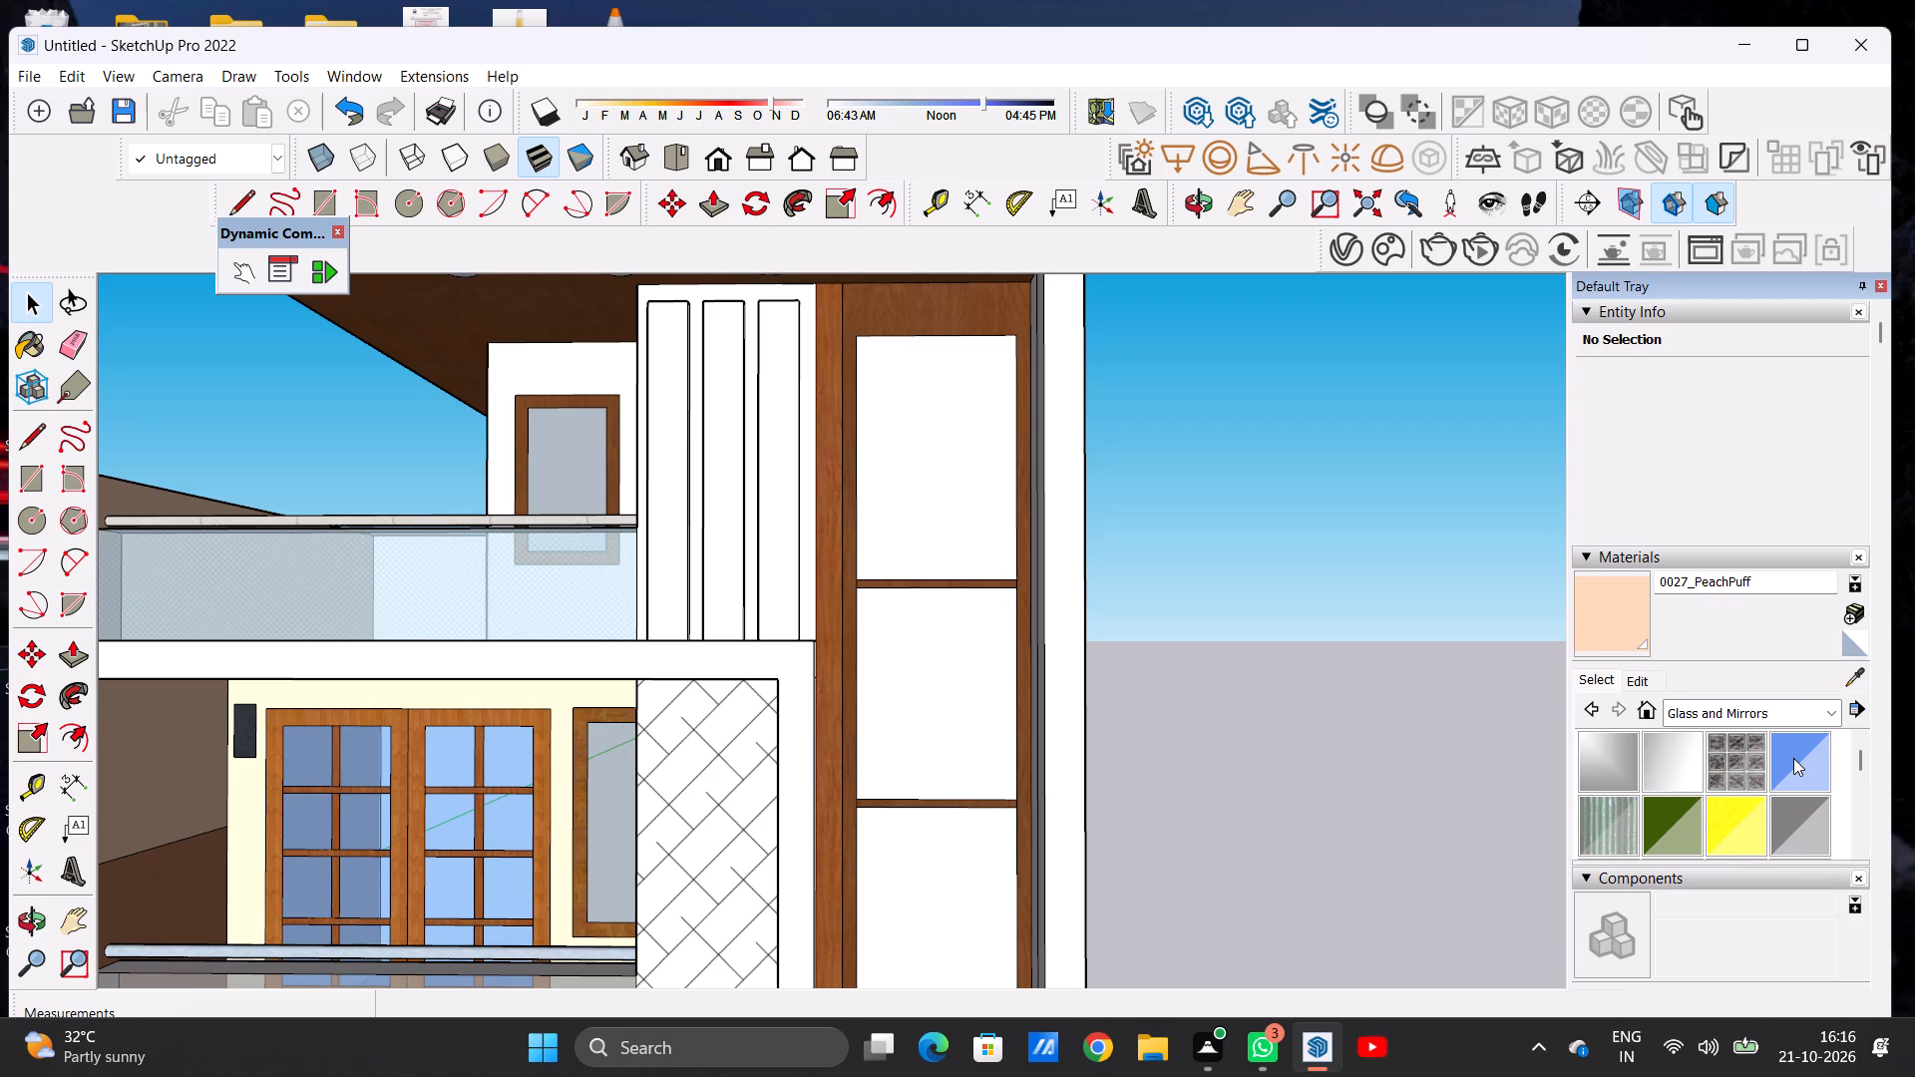
left_click(1794, 828)
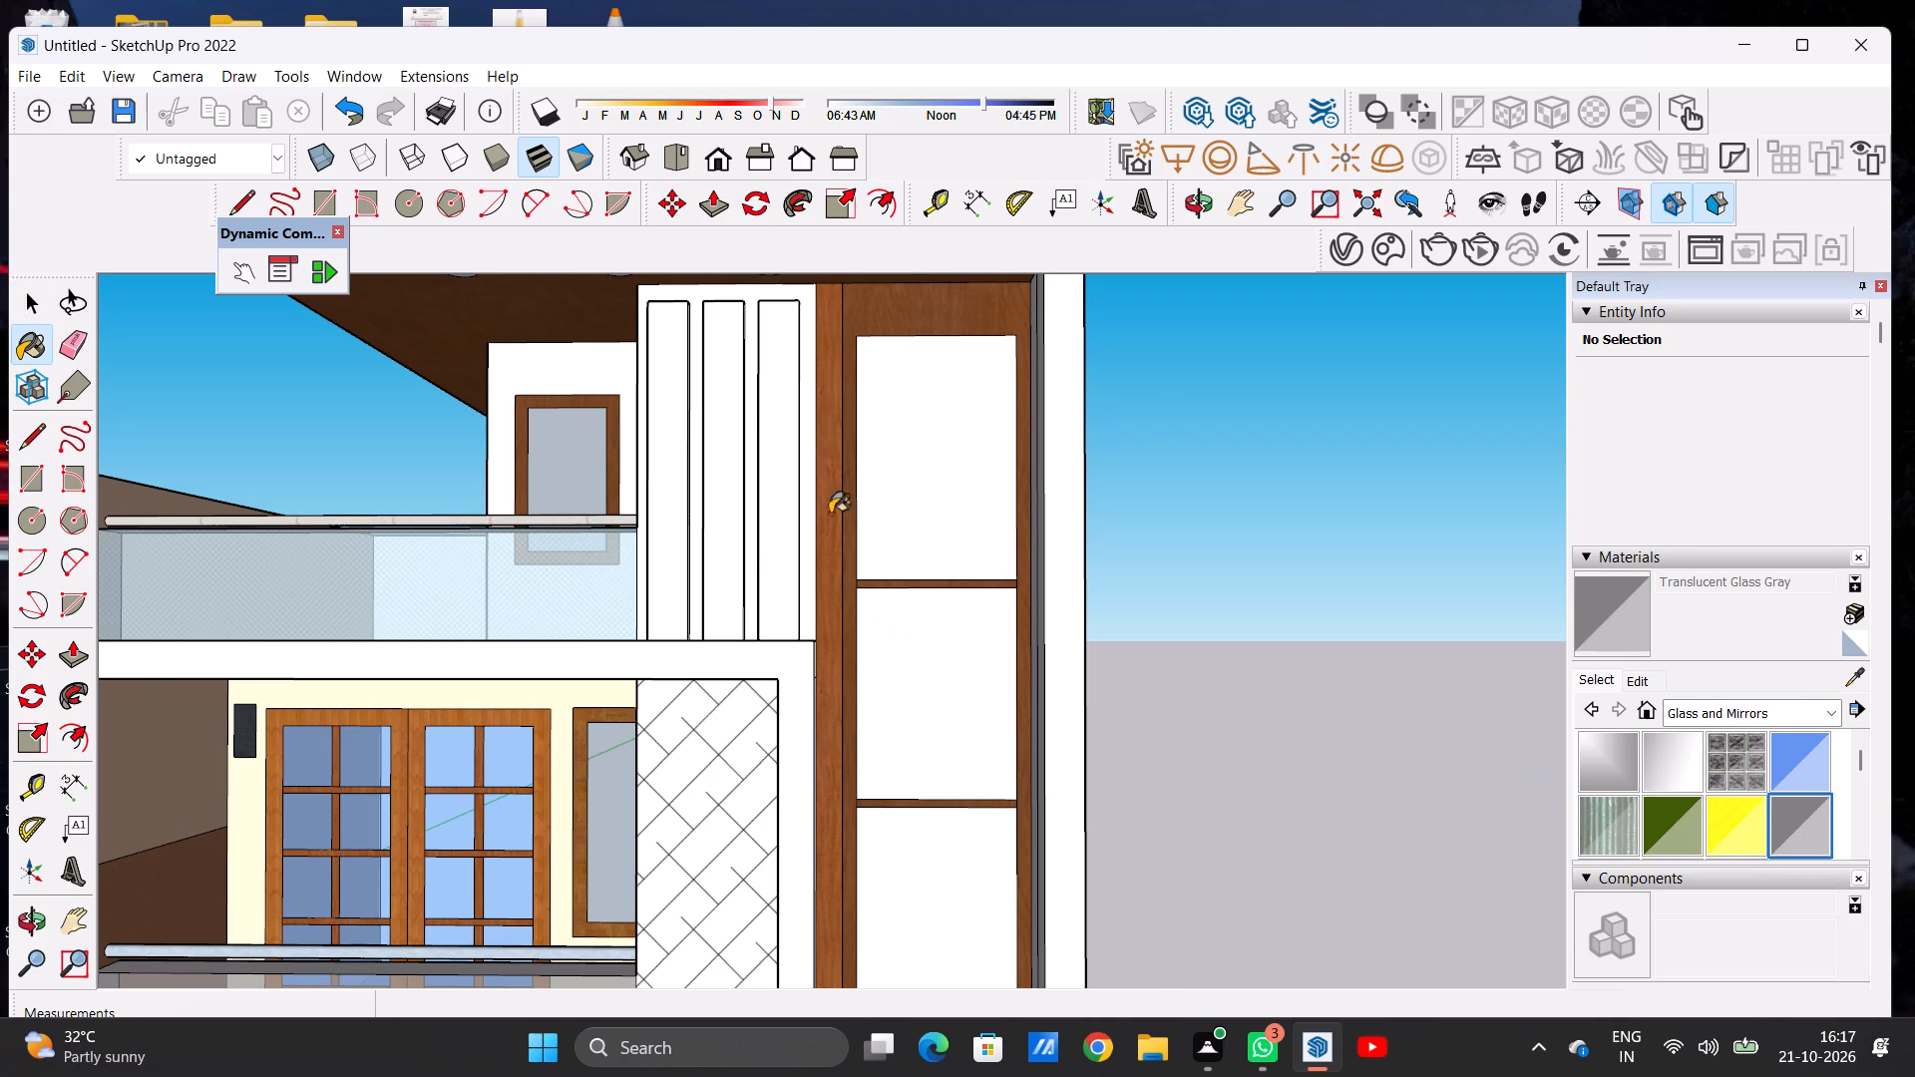
scroll(887, 510, "up", 3)
left_click(984, 498)
left_click(990, 756)
Paint the three remaining lower panels of the tall wood-framed section with Translucent Glass Gray.
scroll(898, 662, "down", 12)
scroll(906, 789, "up", 6)
left_click(908, 793)
scroll(870, 678, "down", 8)
scroll(896, 791, "up", 8)
left_click(900, 830)
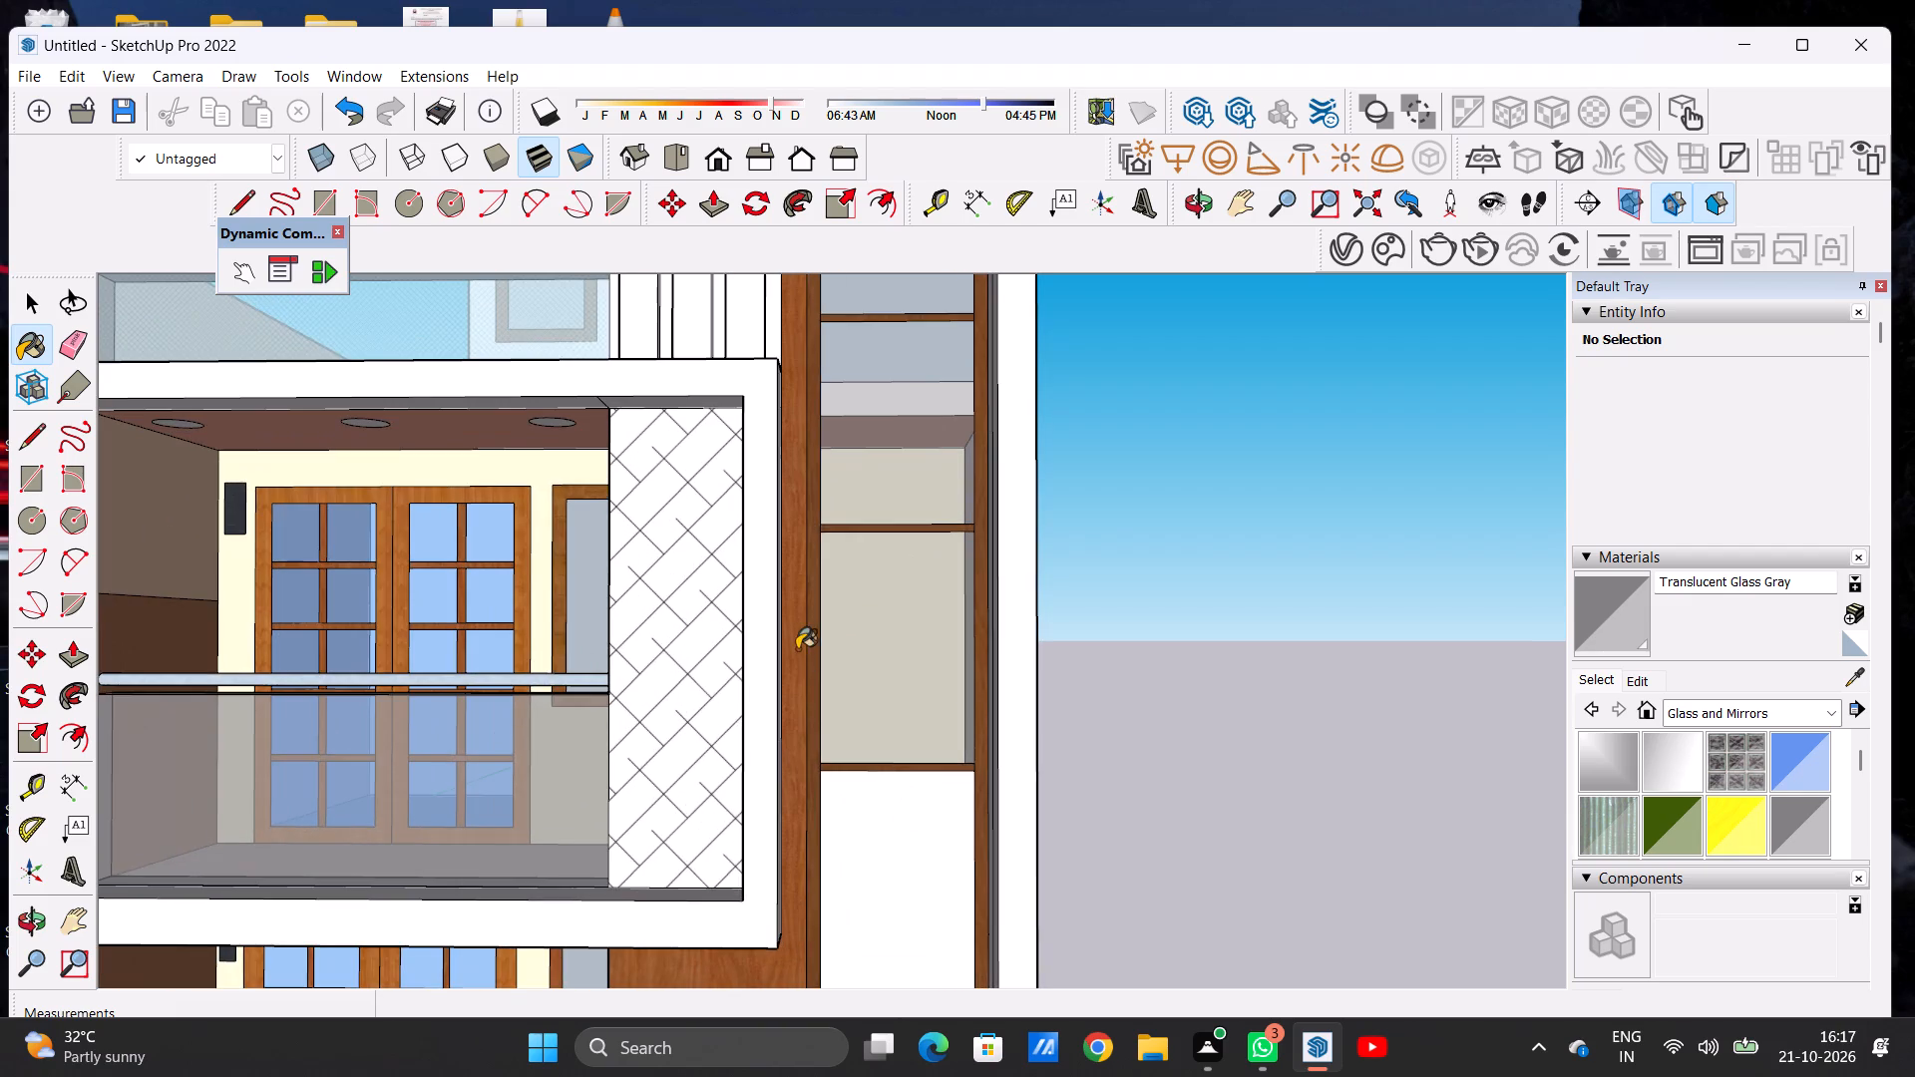
scroll(796, 633, "down", 7)
scroll(796, 632, "up", 1)
scroll(798, 609, "down", 8)
scroll(848, 781, "up", 11)
left_click(803, 750)
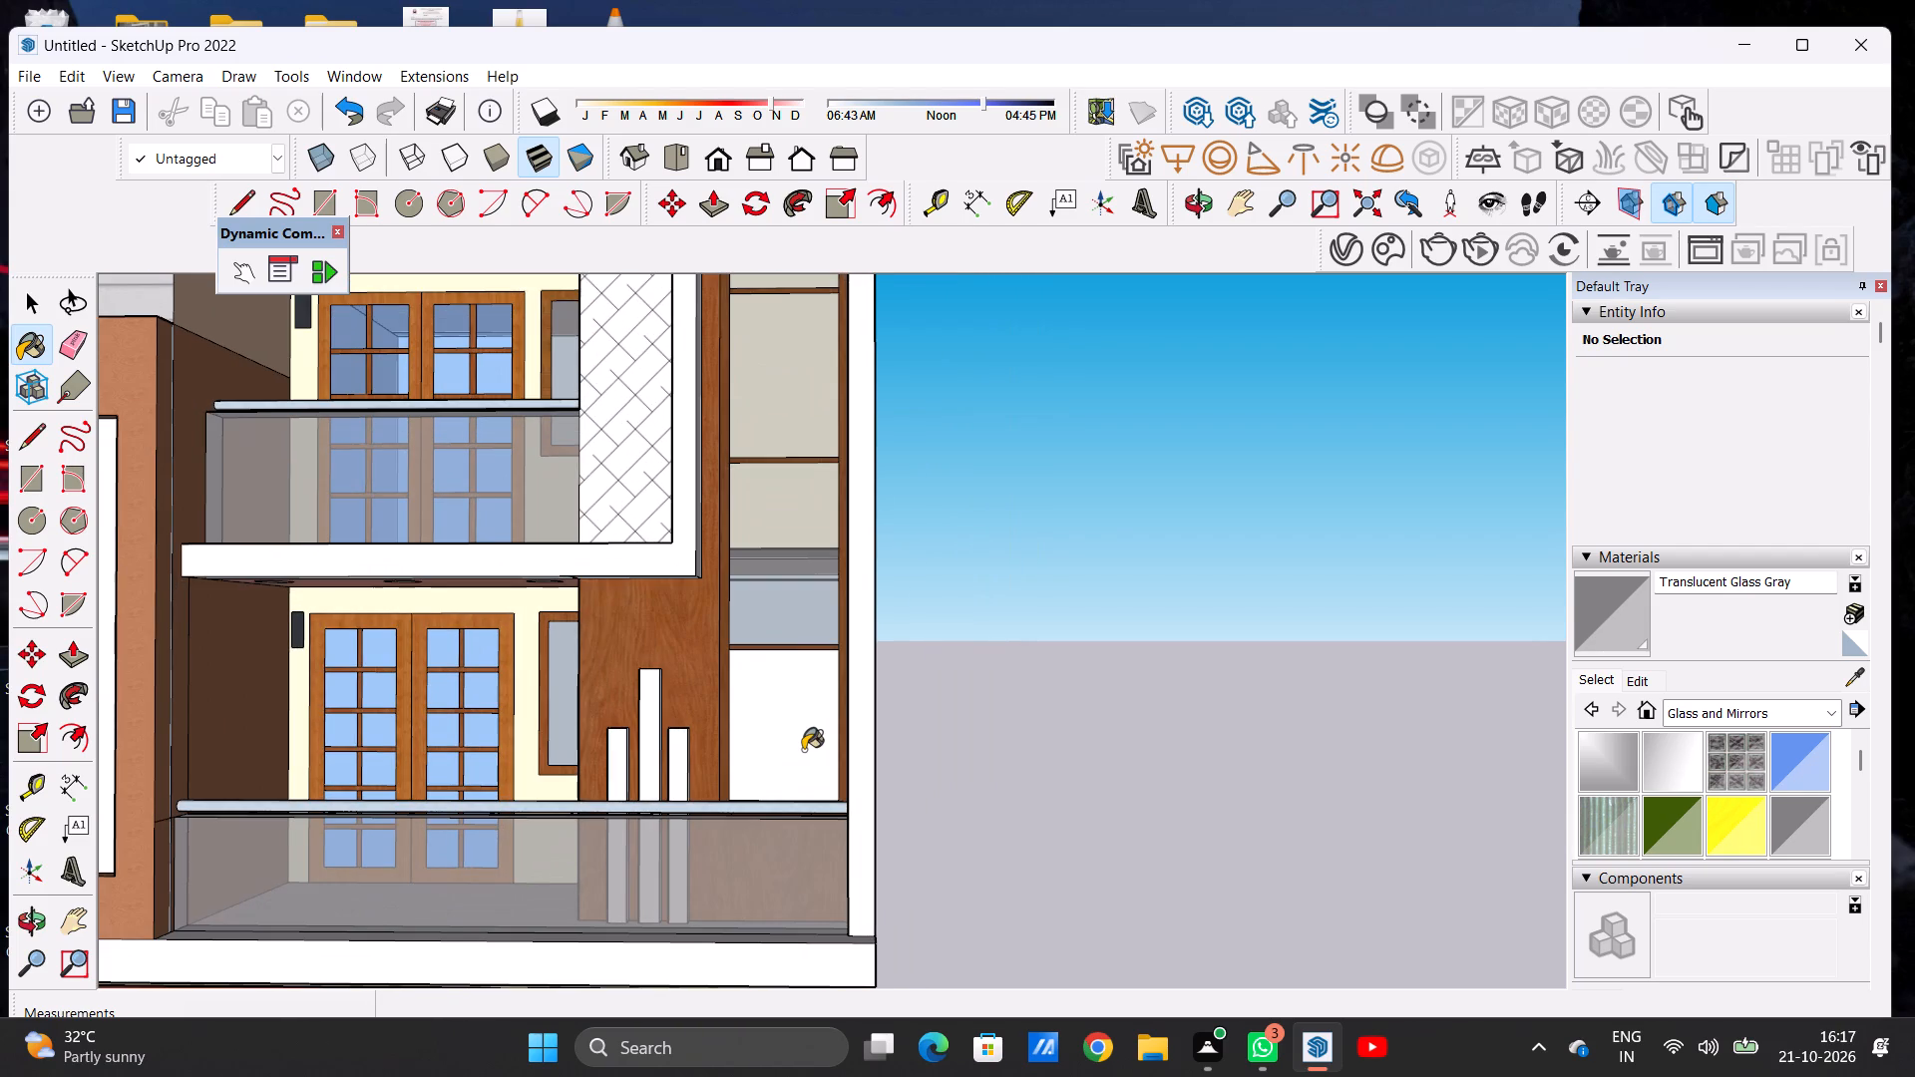
key("space")
Examine the whole house from the front and from an angle, including the glazed wood-framed section.
scroll(752, 726, "down", 3)
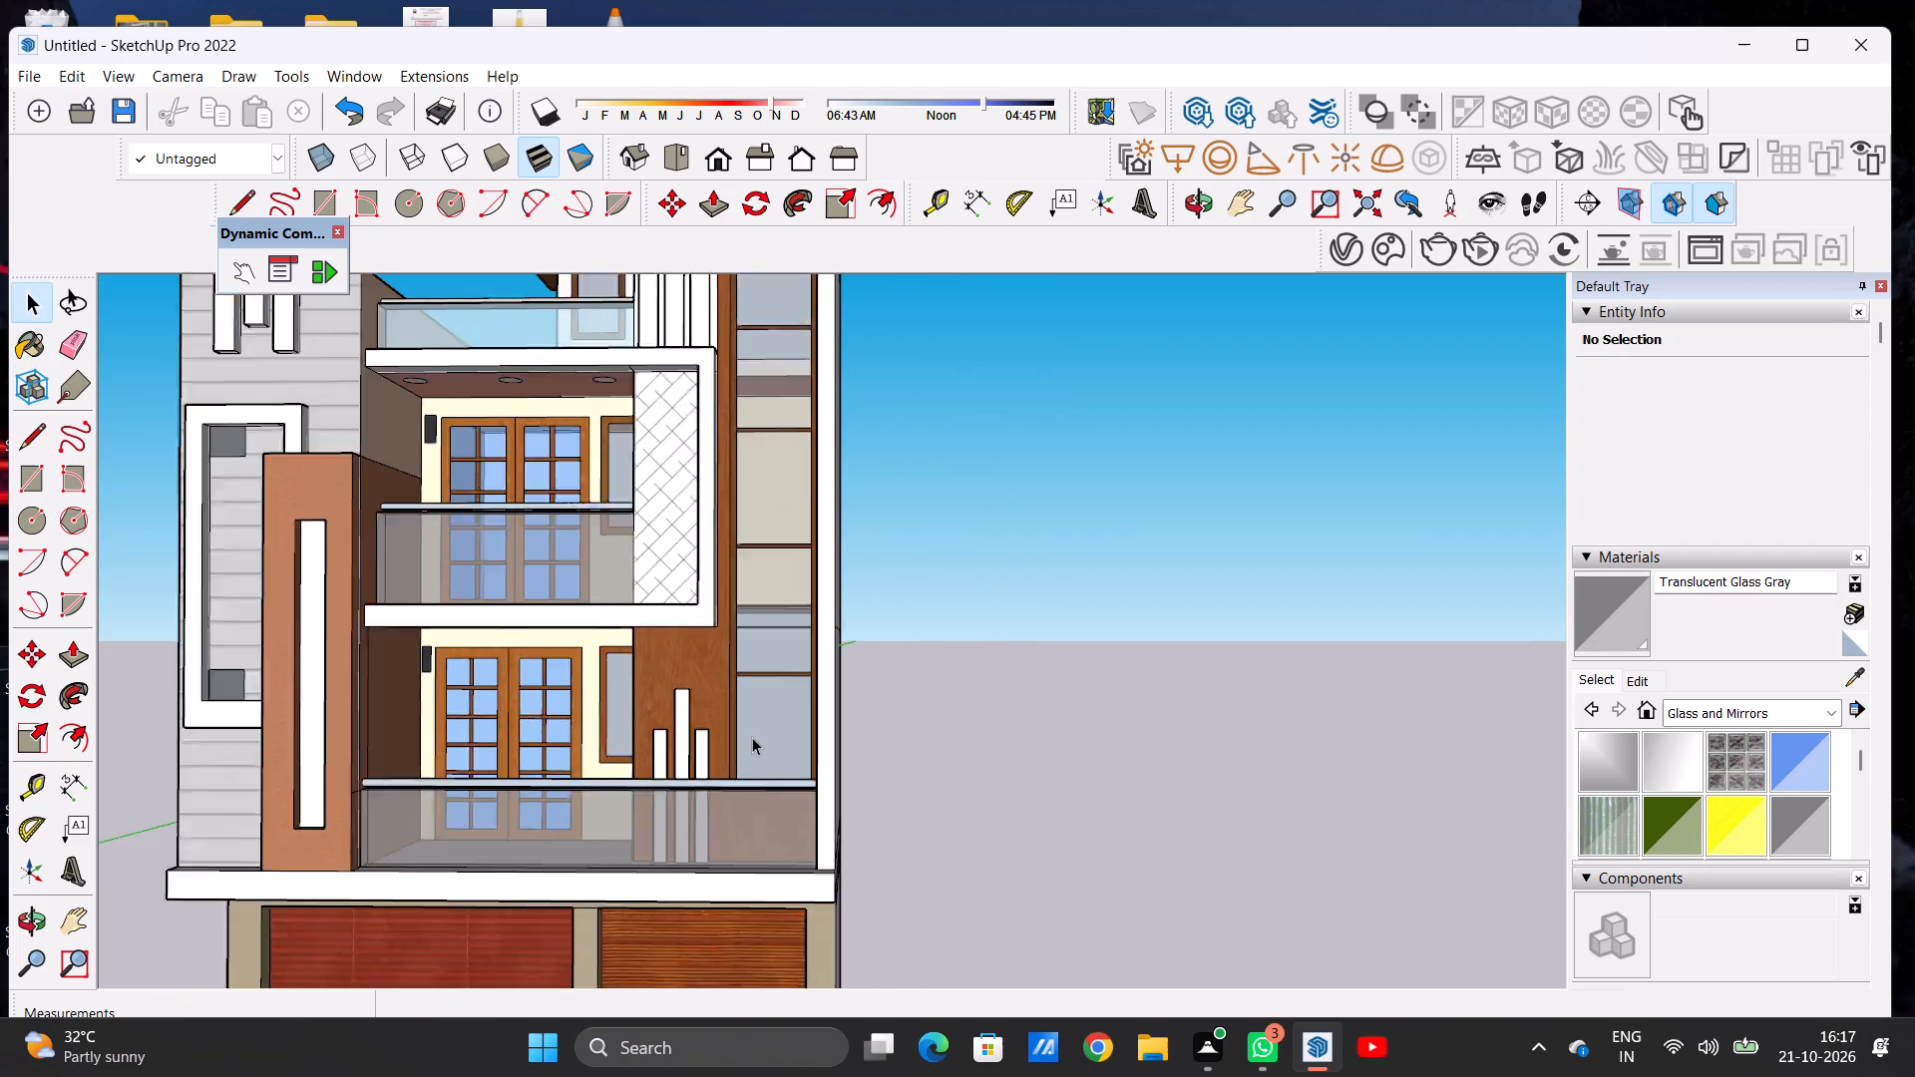
scroll(752, 737, "down", 12)
scroll(725, 651, "up", 1)
scroll(725, 651, "down", 1)
scroll(725, 651, "up", 3)
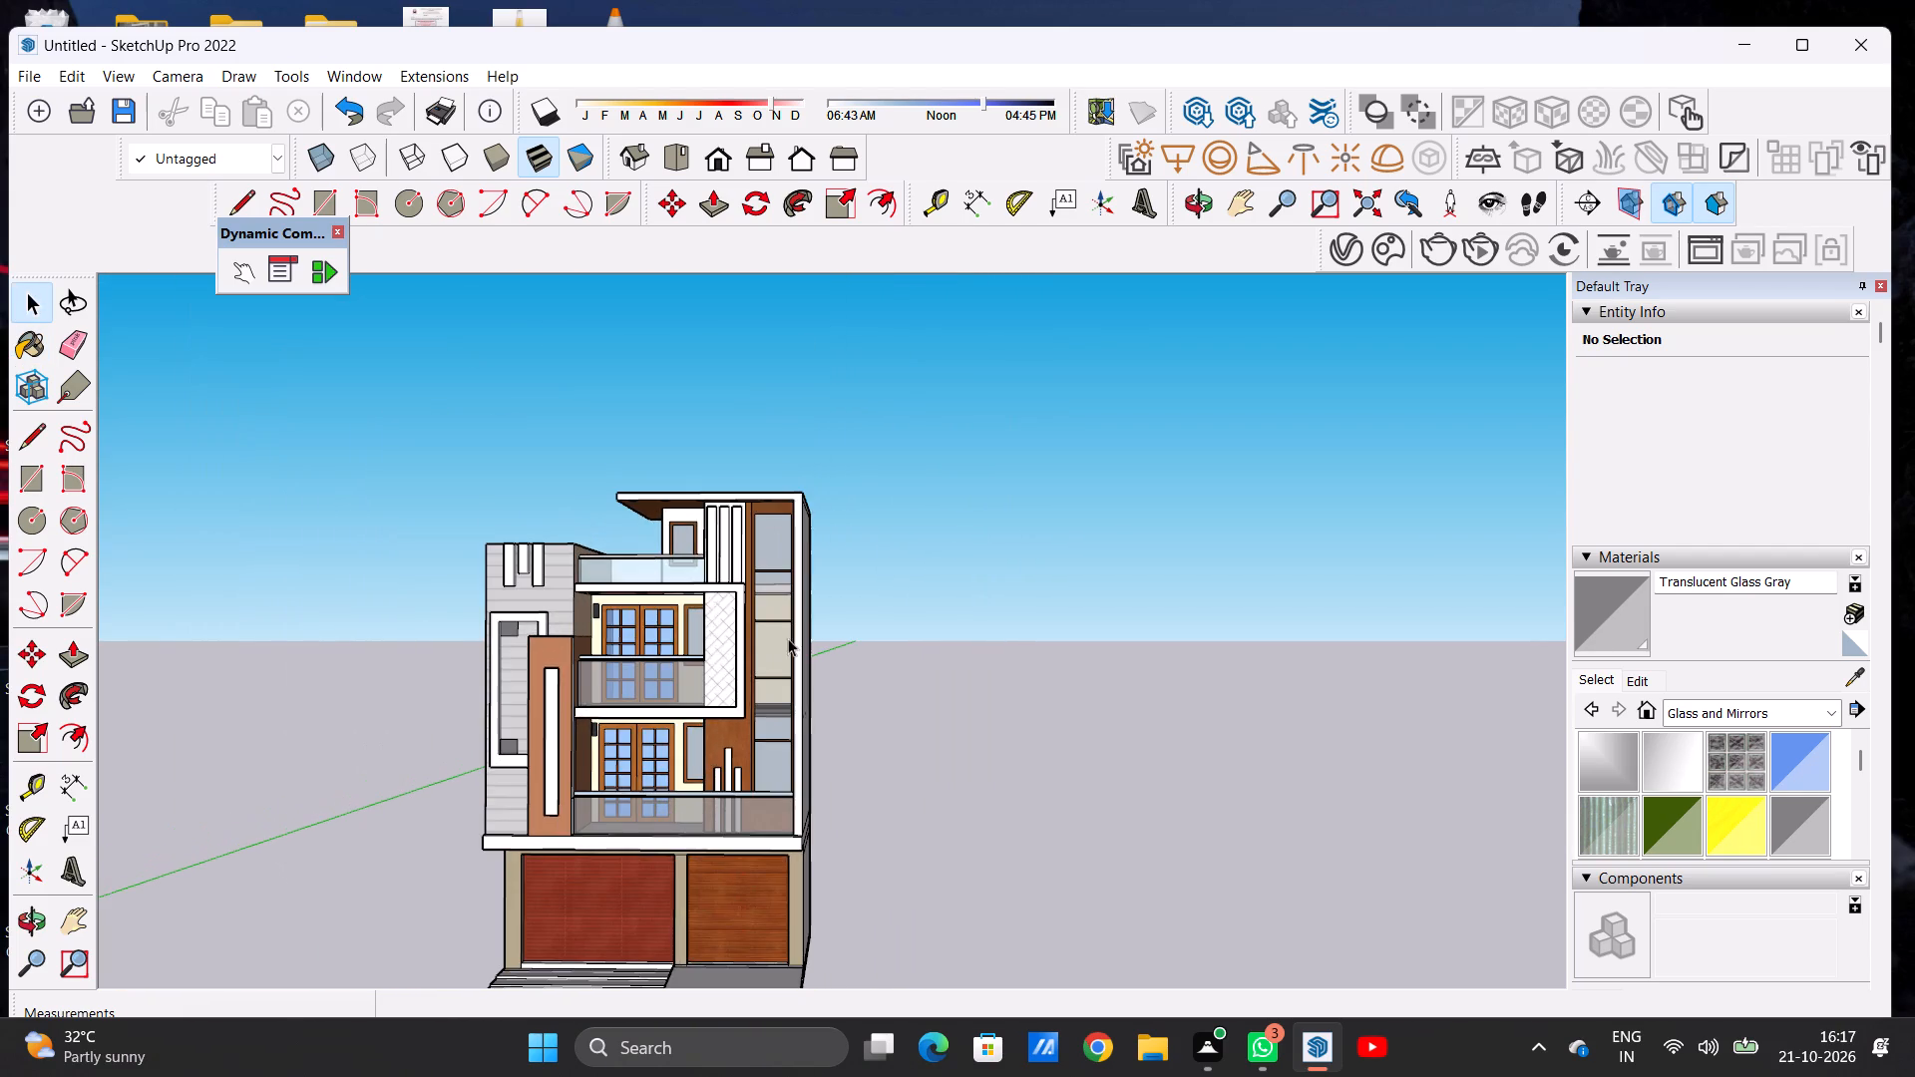
middle_click_drag(779, 638, 585, 655)
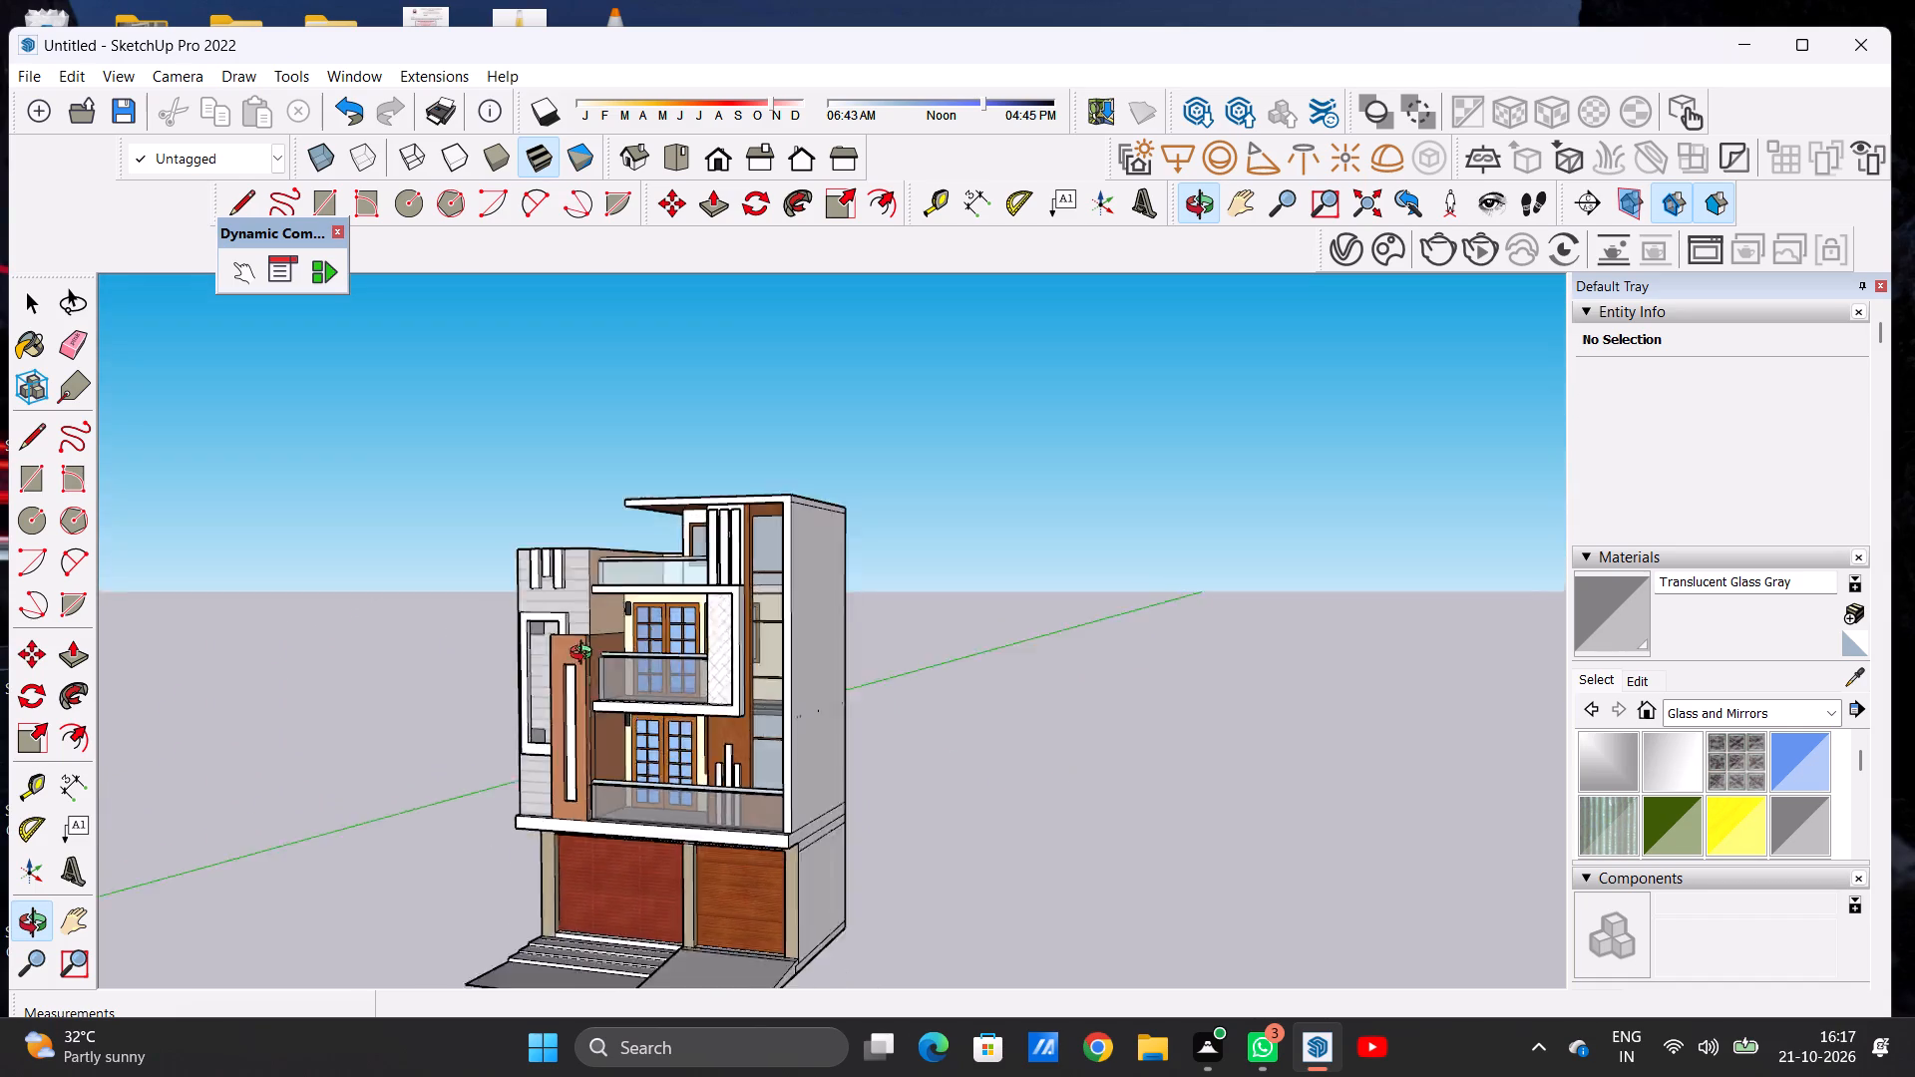
middle_click_drag(585, 655, 630, 764)
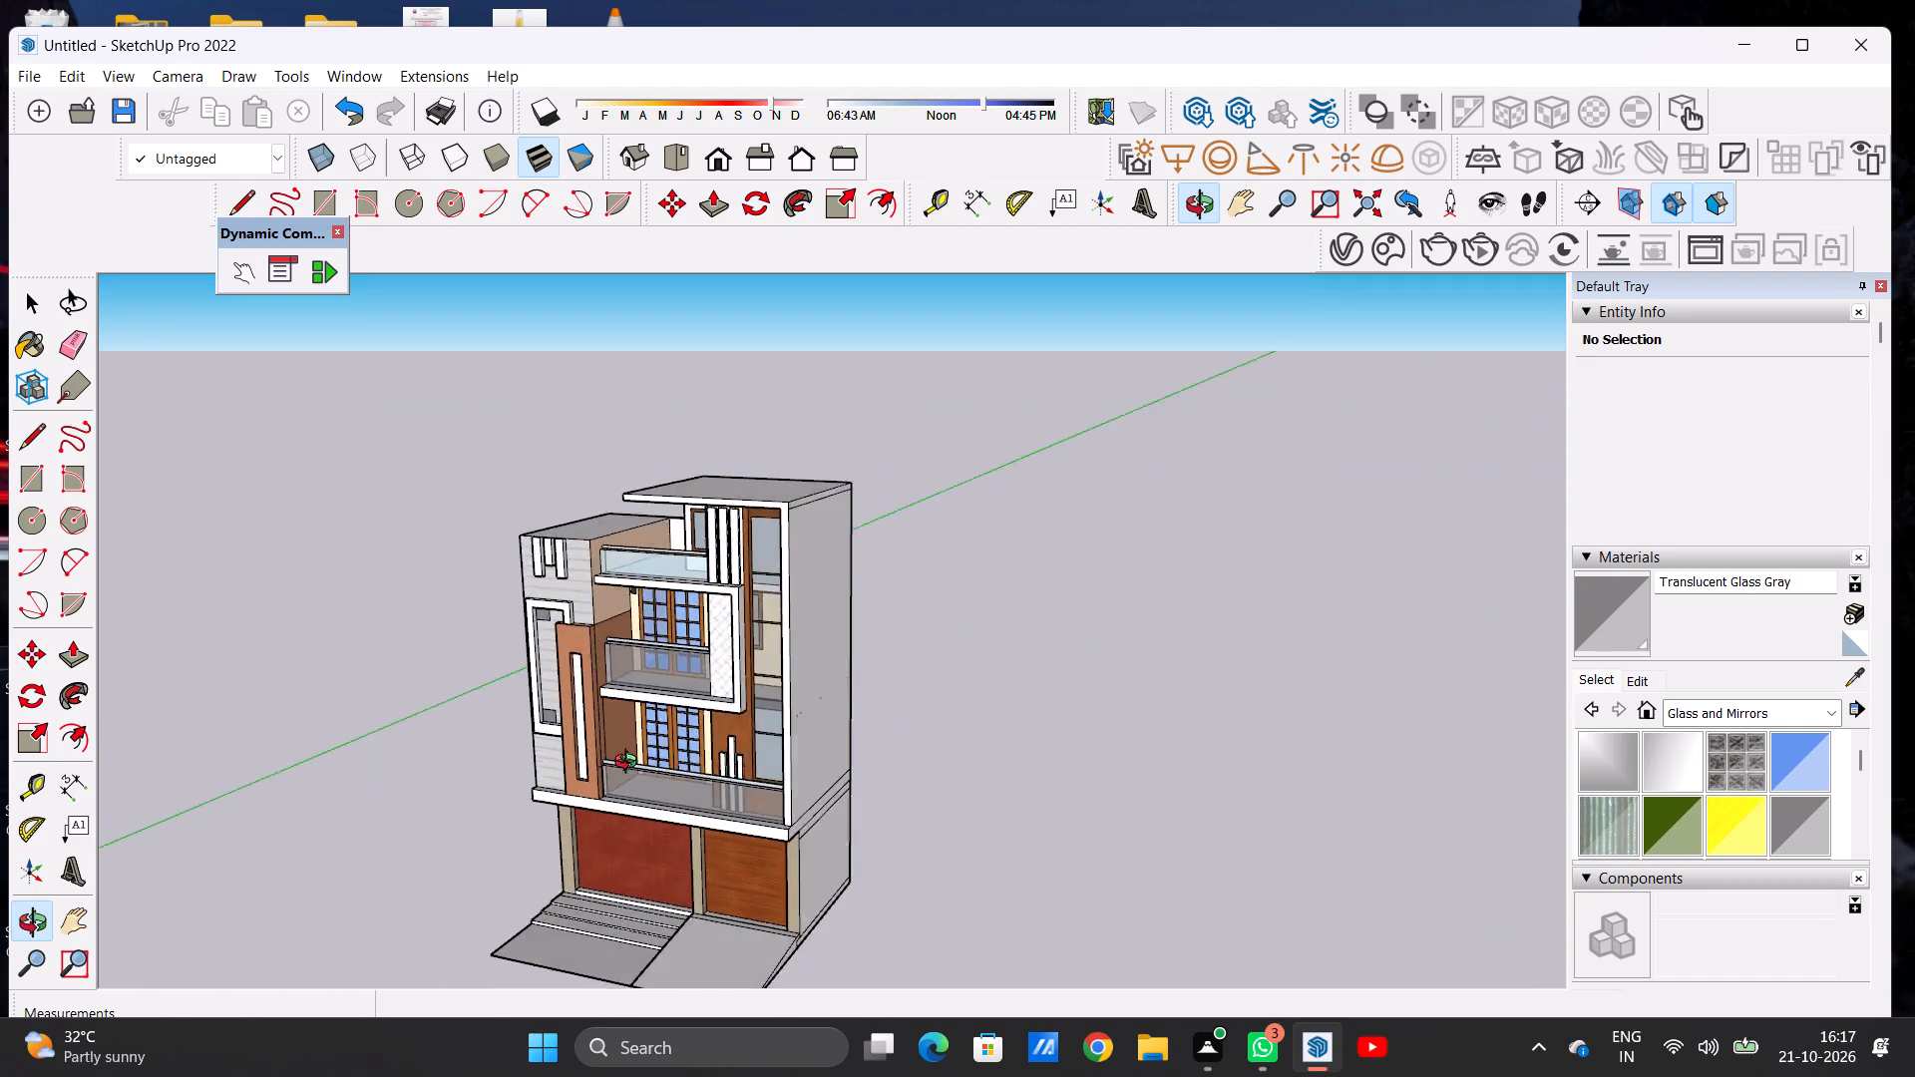
middle_click_drag(630, 764, 761, 736)
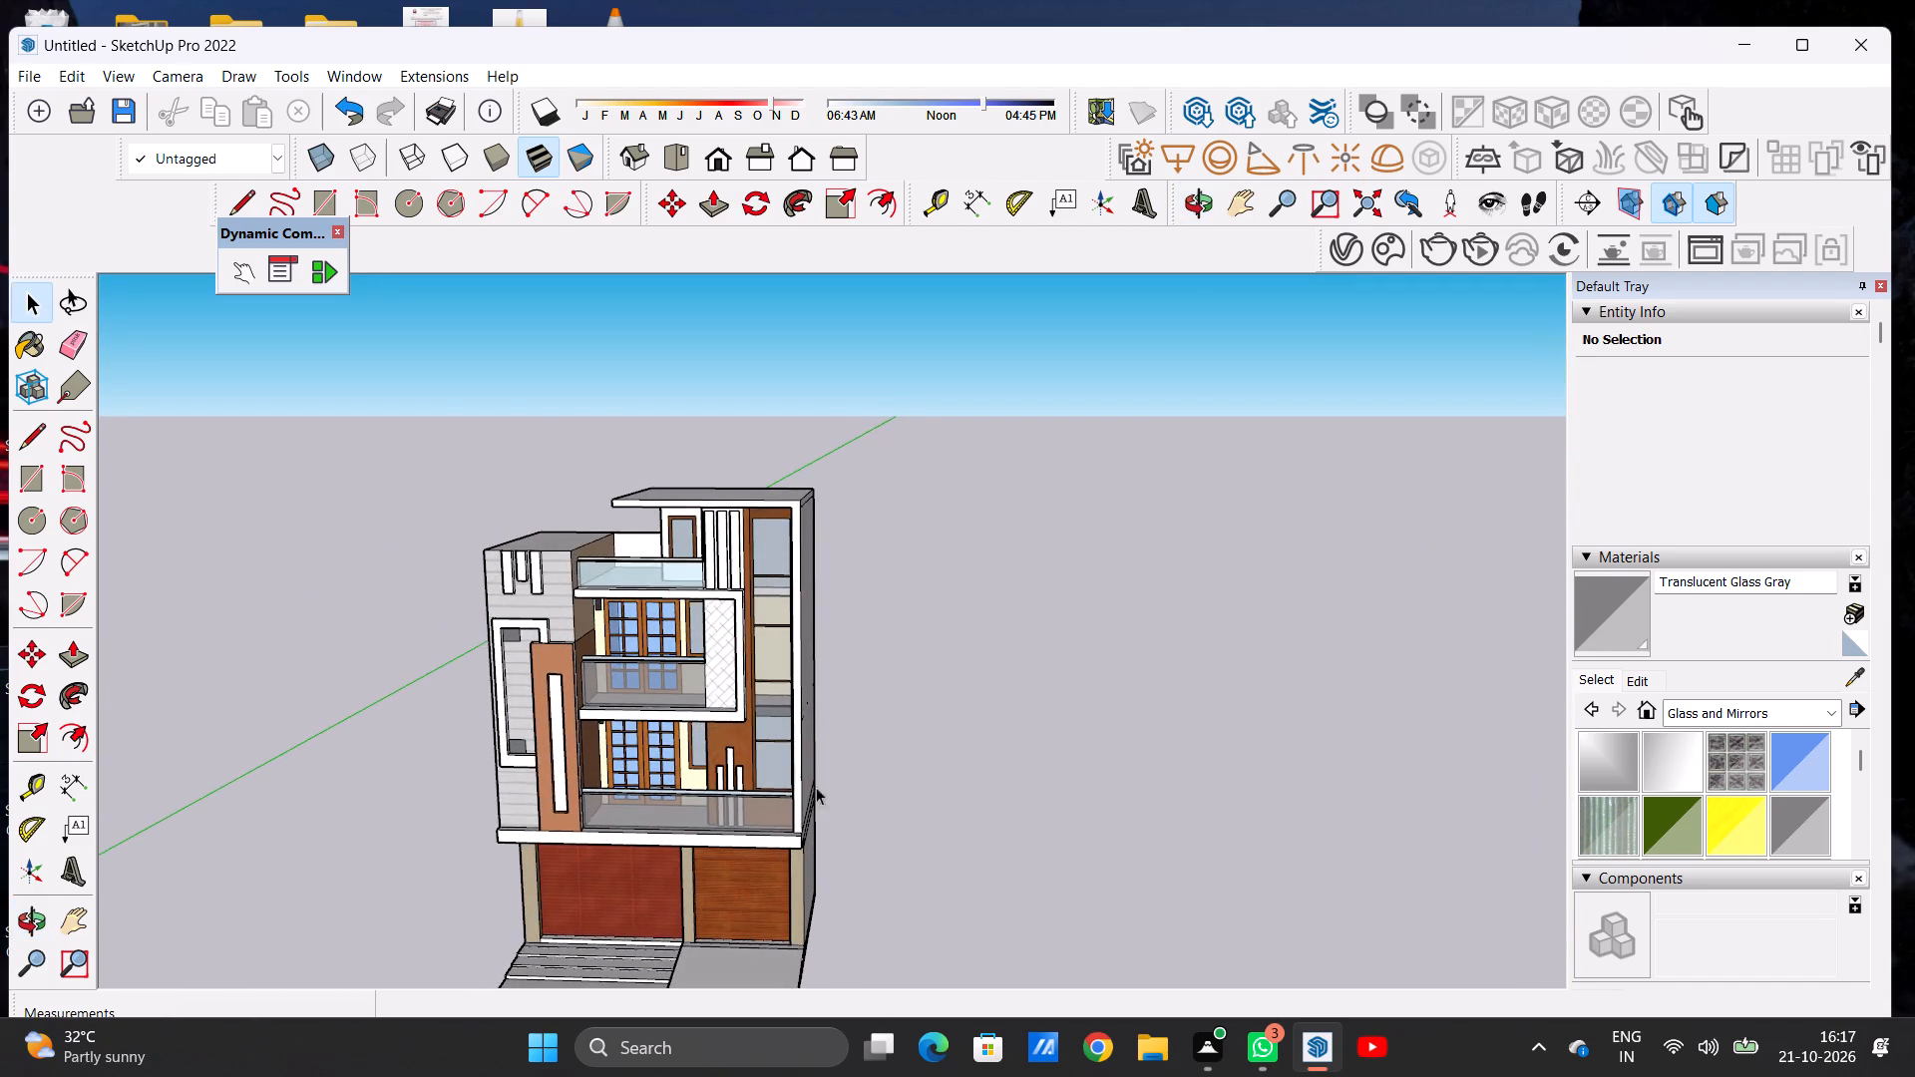
Examine the lower balcony's doors, window and wood panel up close and the full facade from a distance.
scroll(846, 800, "down", 4)
scroll(656, 759, "down", 1)
scroll(656, 759, "up", 6)
scroll(837, 810, "up", 5)
scroll(550, 739, "up", 6)
middle_click_drag(678, 739, 679, 745)
scroll(1017, 749, "up", 1)
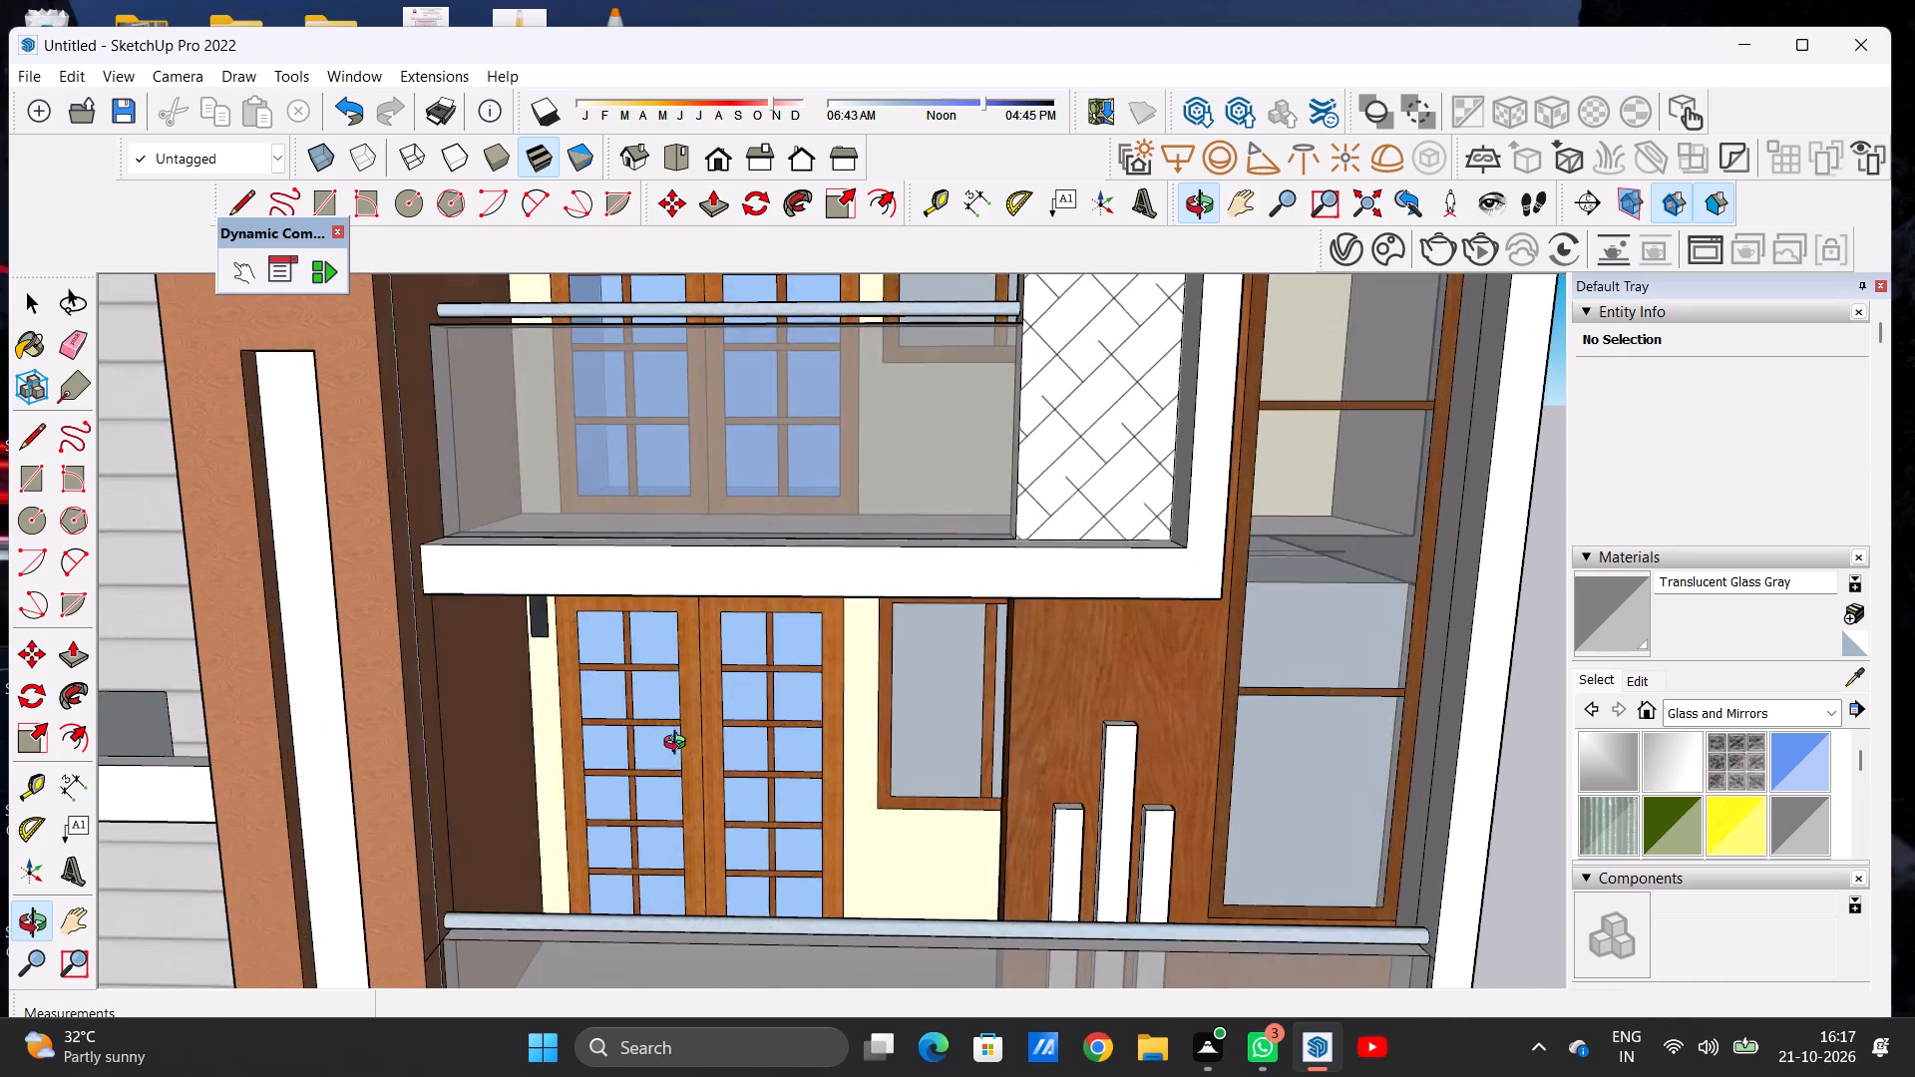
middle_click_drag(679, 745, 562, 741)
scroll(1099, 744, "down", 9)
scroll(1100, 683, "up", 1)
scroll(1100, 683, "down", 5)
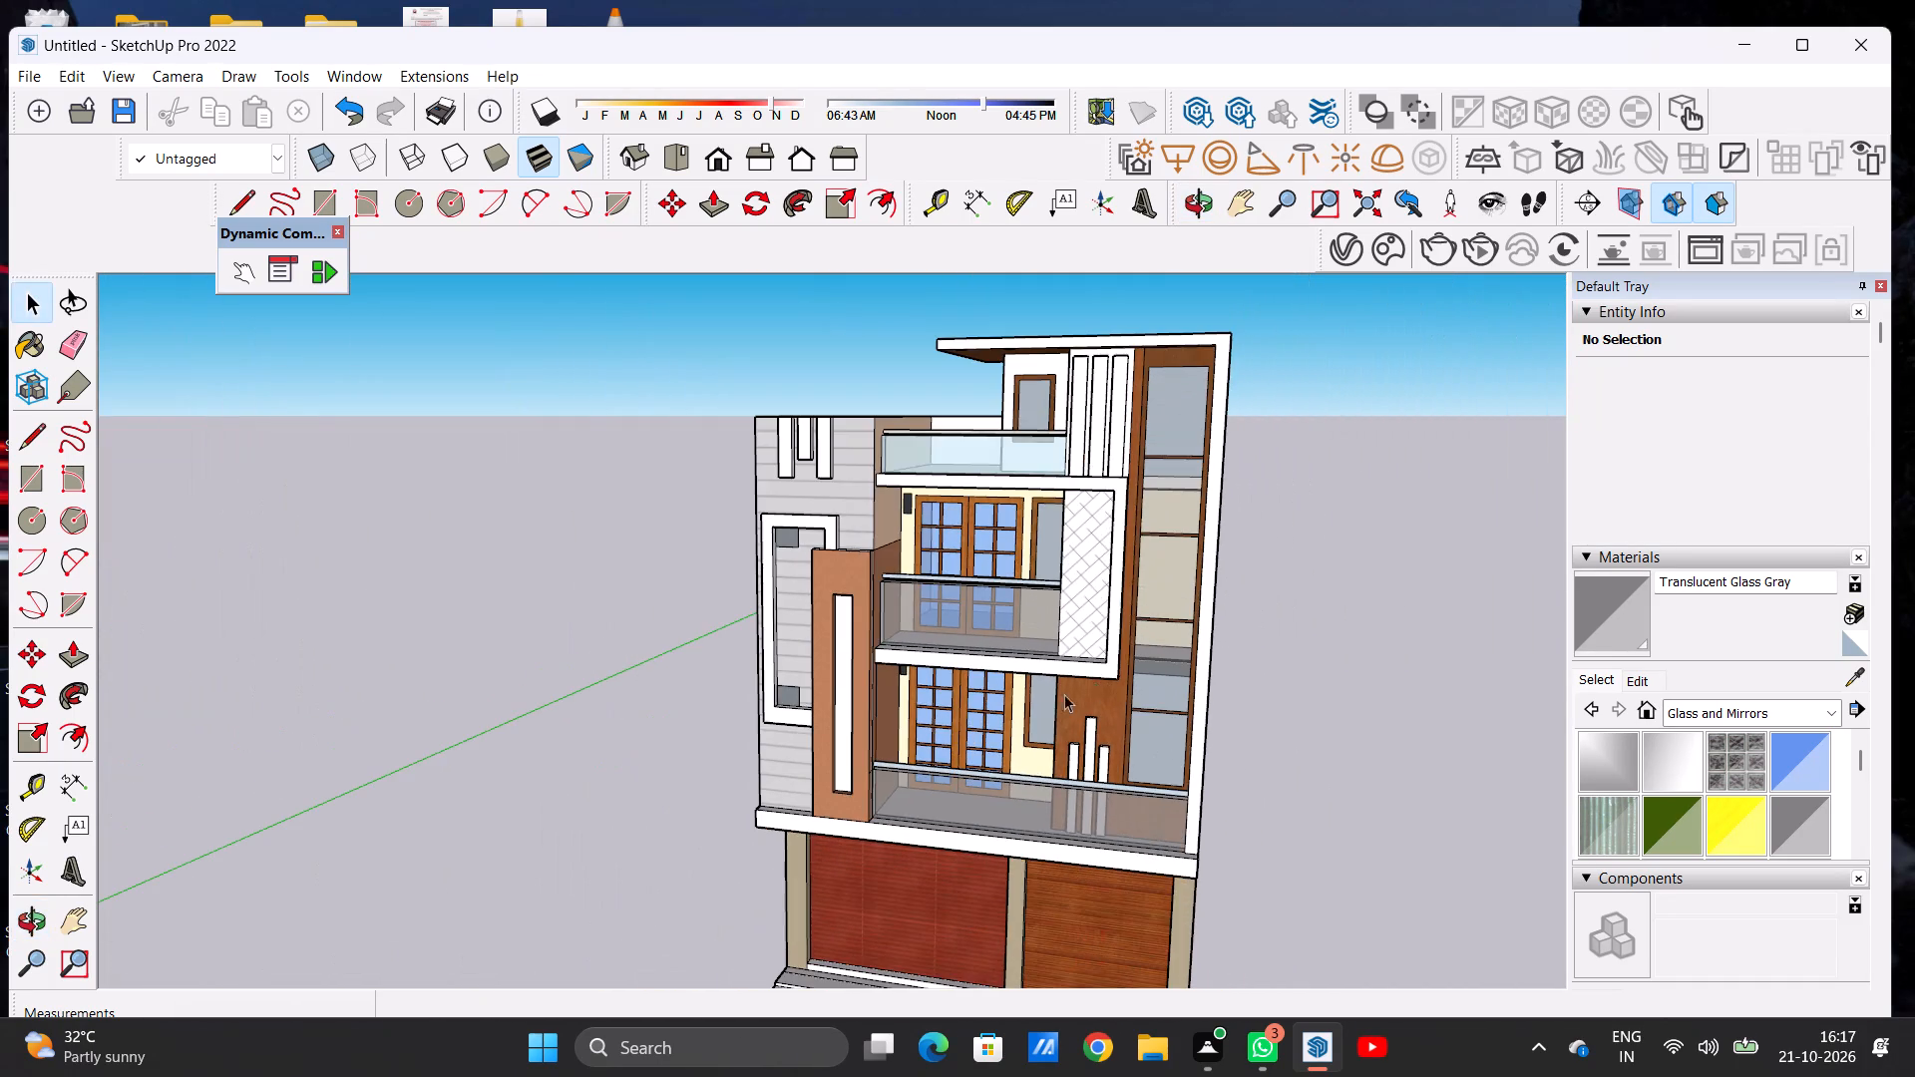
middle_click_drag(1025, 718, 1141, 694)
scroll(883, 725, "down", 3)
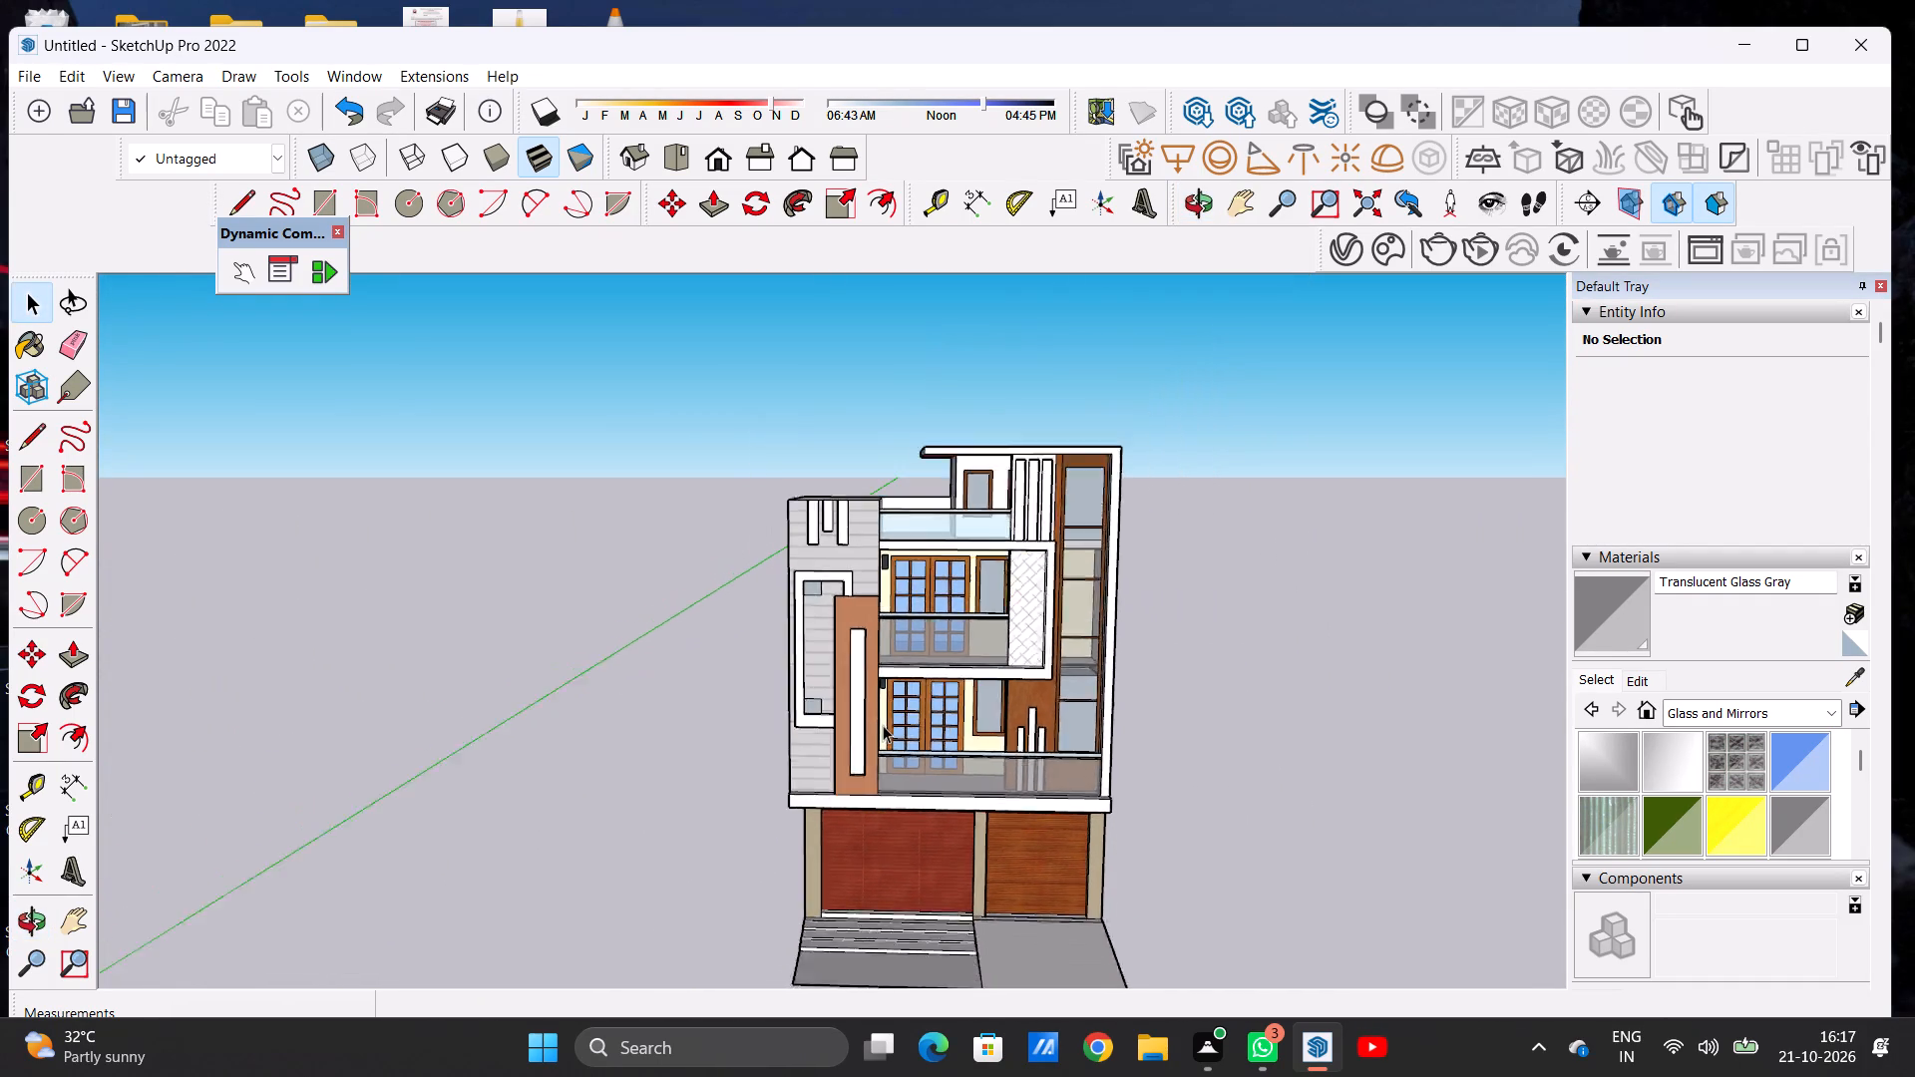
scroll(883, 725, "down", 7)
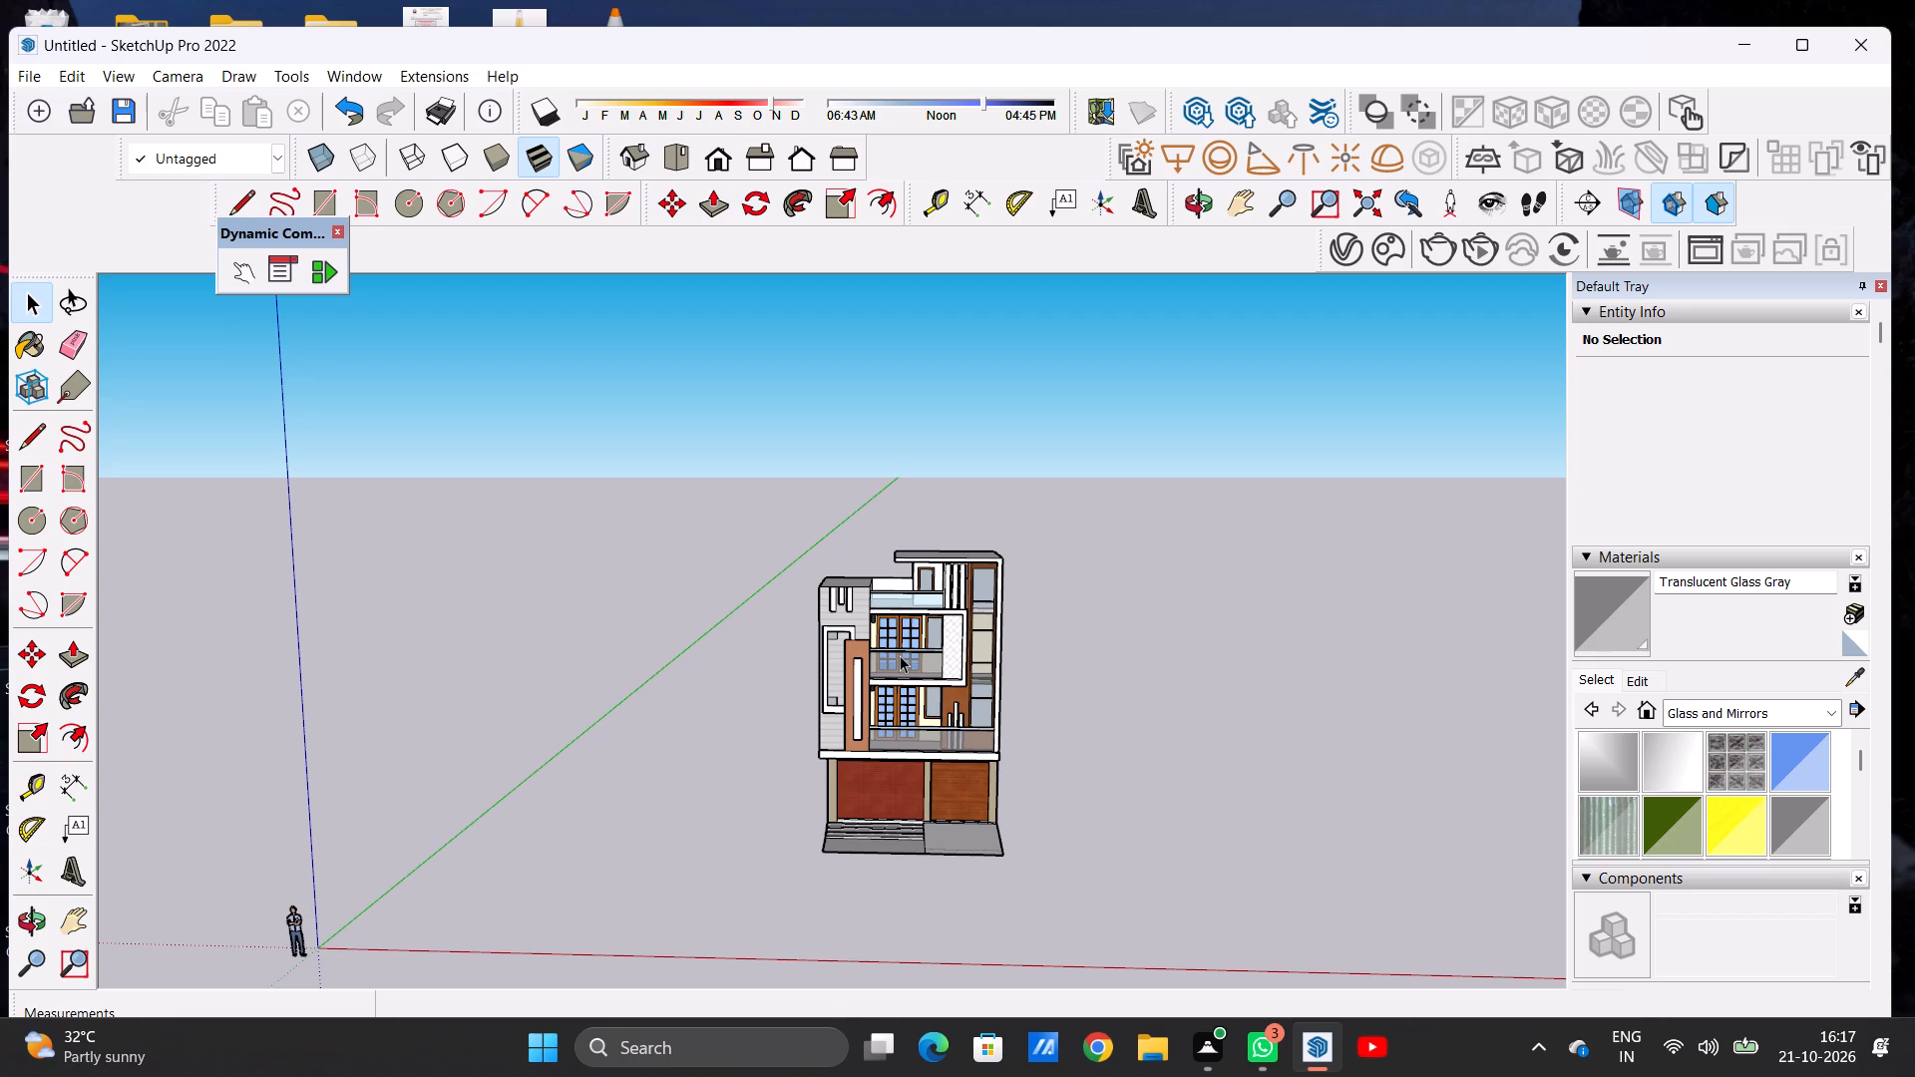
Examine the middle balcony's walls, doors and railing and the glazed panels beside it from an angle.
scroll(863, 671, "down", 6)
scroll(867, 676, "up", 4)
scroll(867, 676, "down", 1)
scroll(926, 669, "up", 14)
scroll(929, 614, "up", 7)
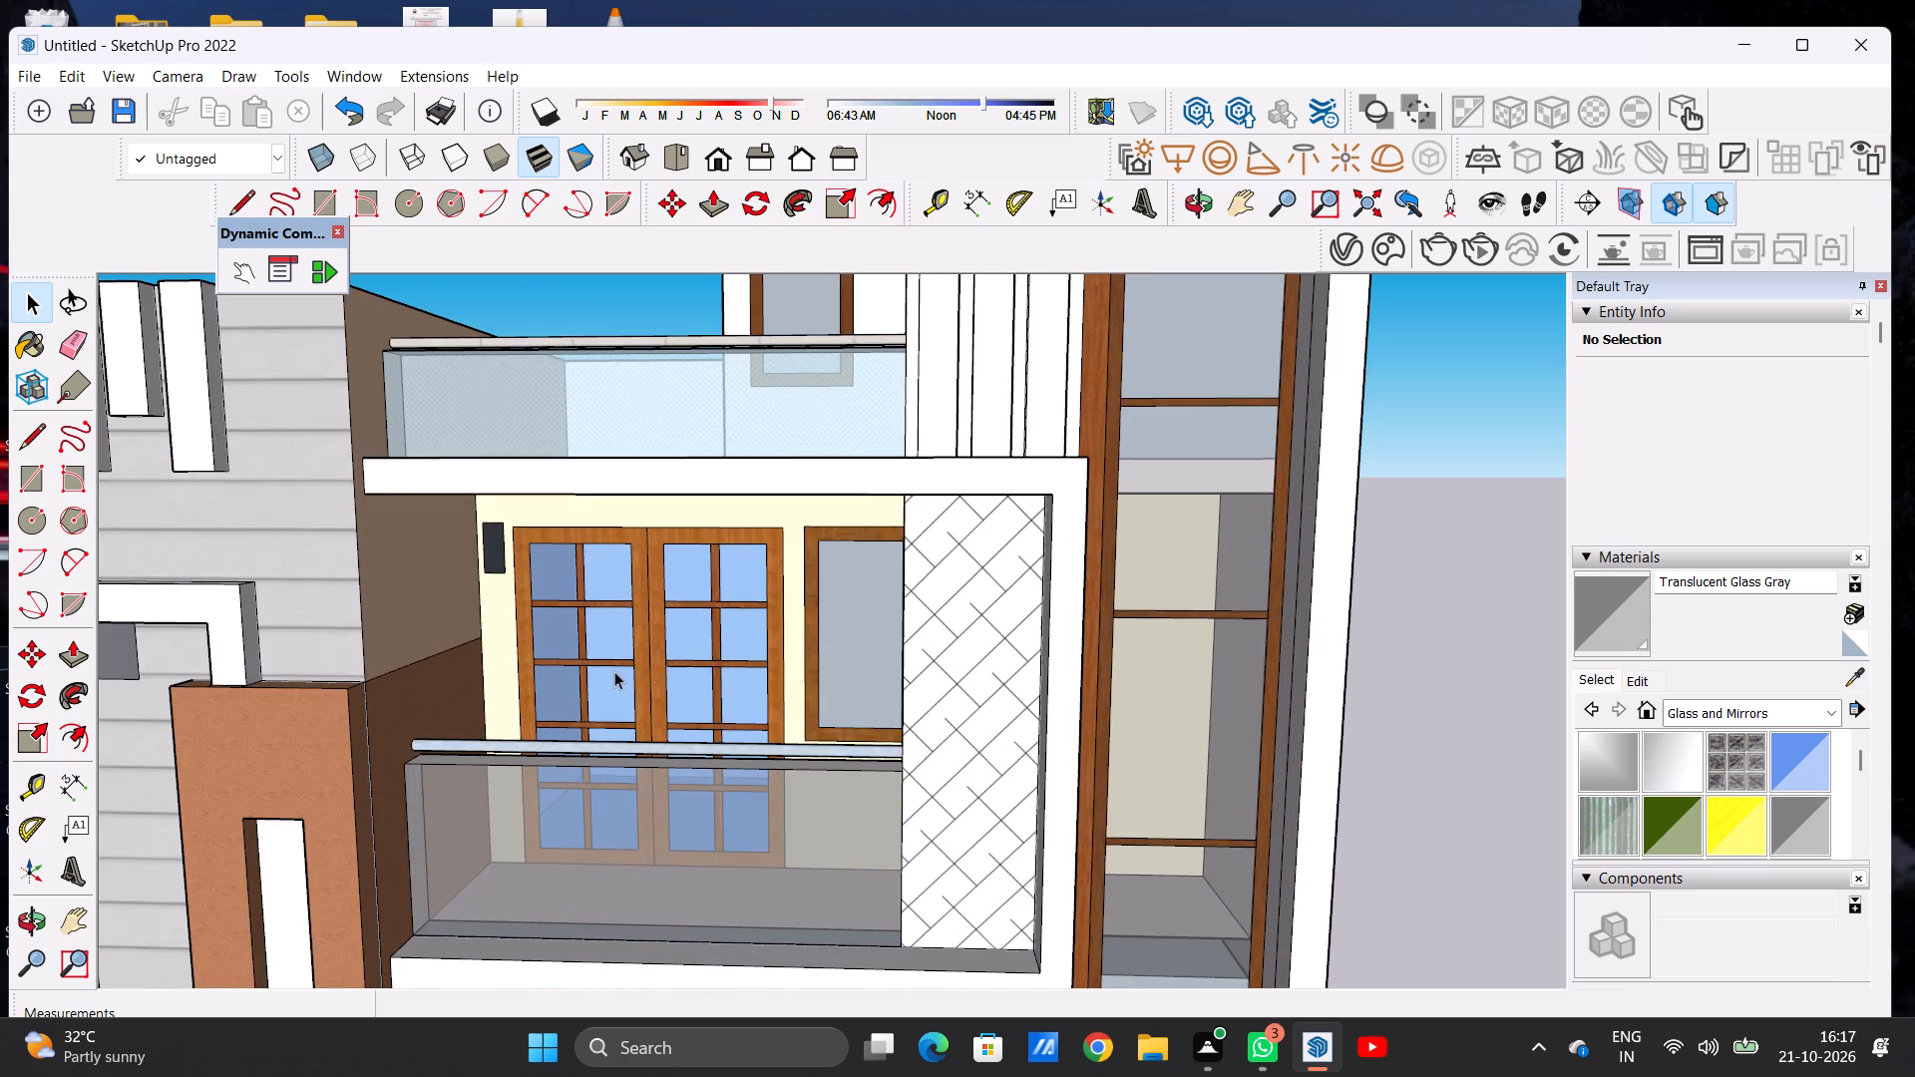
middle_click_drag(611, 674, 468, 698)
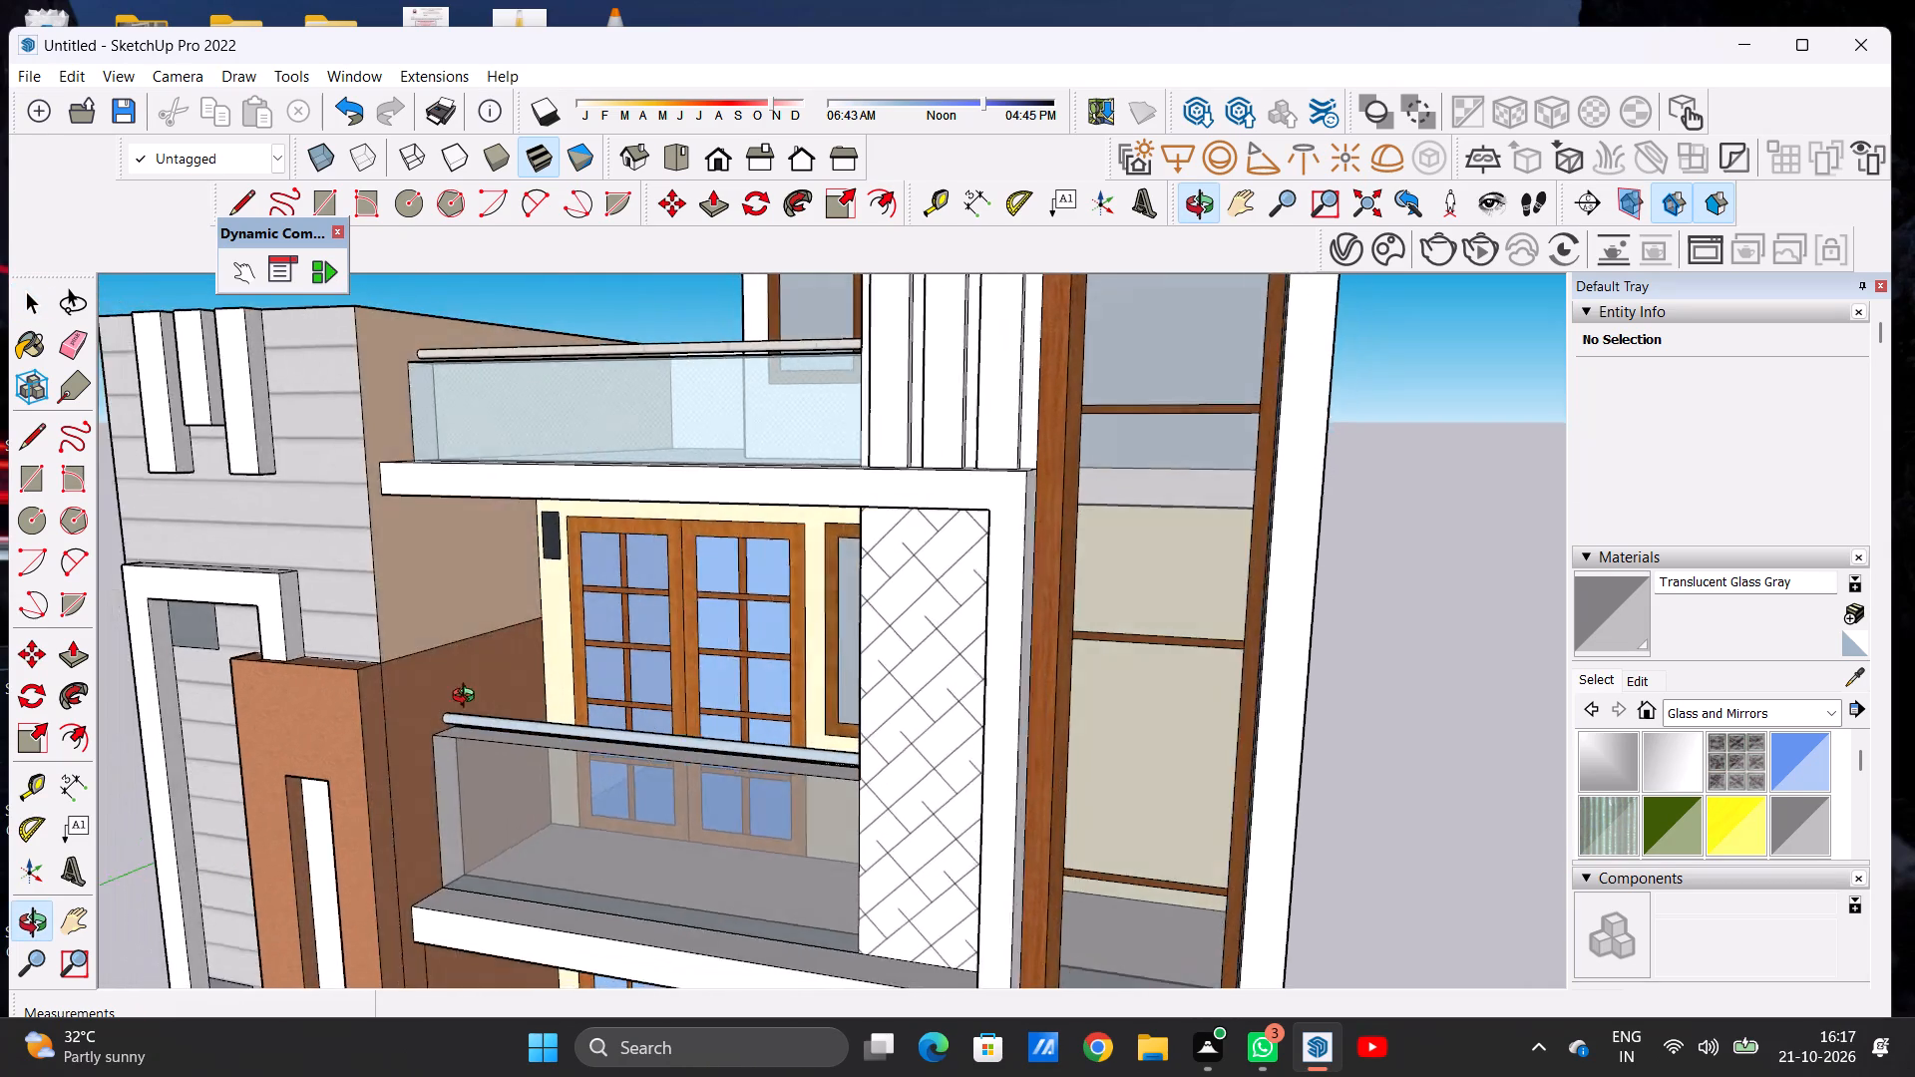
Examine the middle balcony's doors, window, railing and patterned panel from several angles.
middle_click_drag(468, 698, 1045, 727)
middle_click(1045, 727)
middle_click_drag(1043, 727, 807, 773)
scroll(765, 582, "up", 7)
scroll(776, 644, "down", 10)
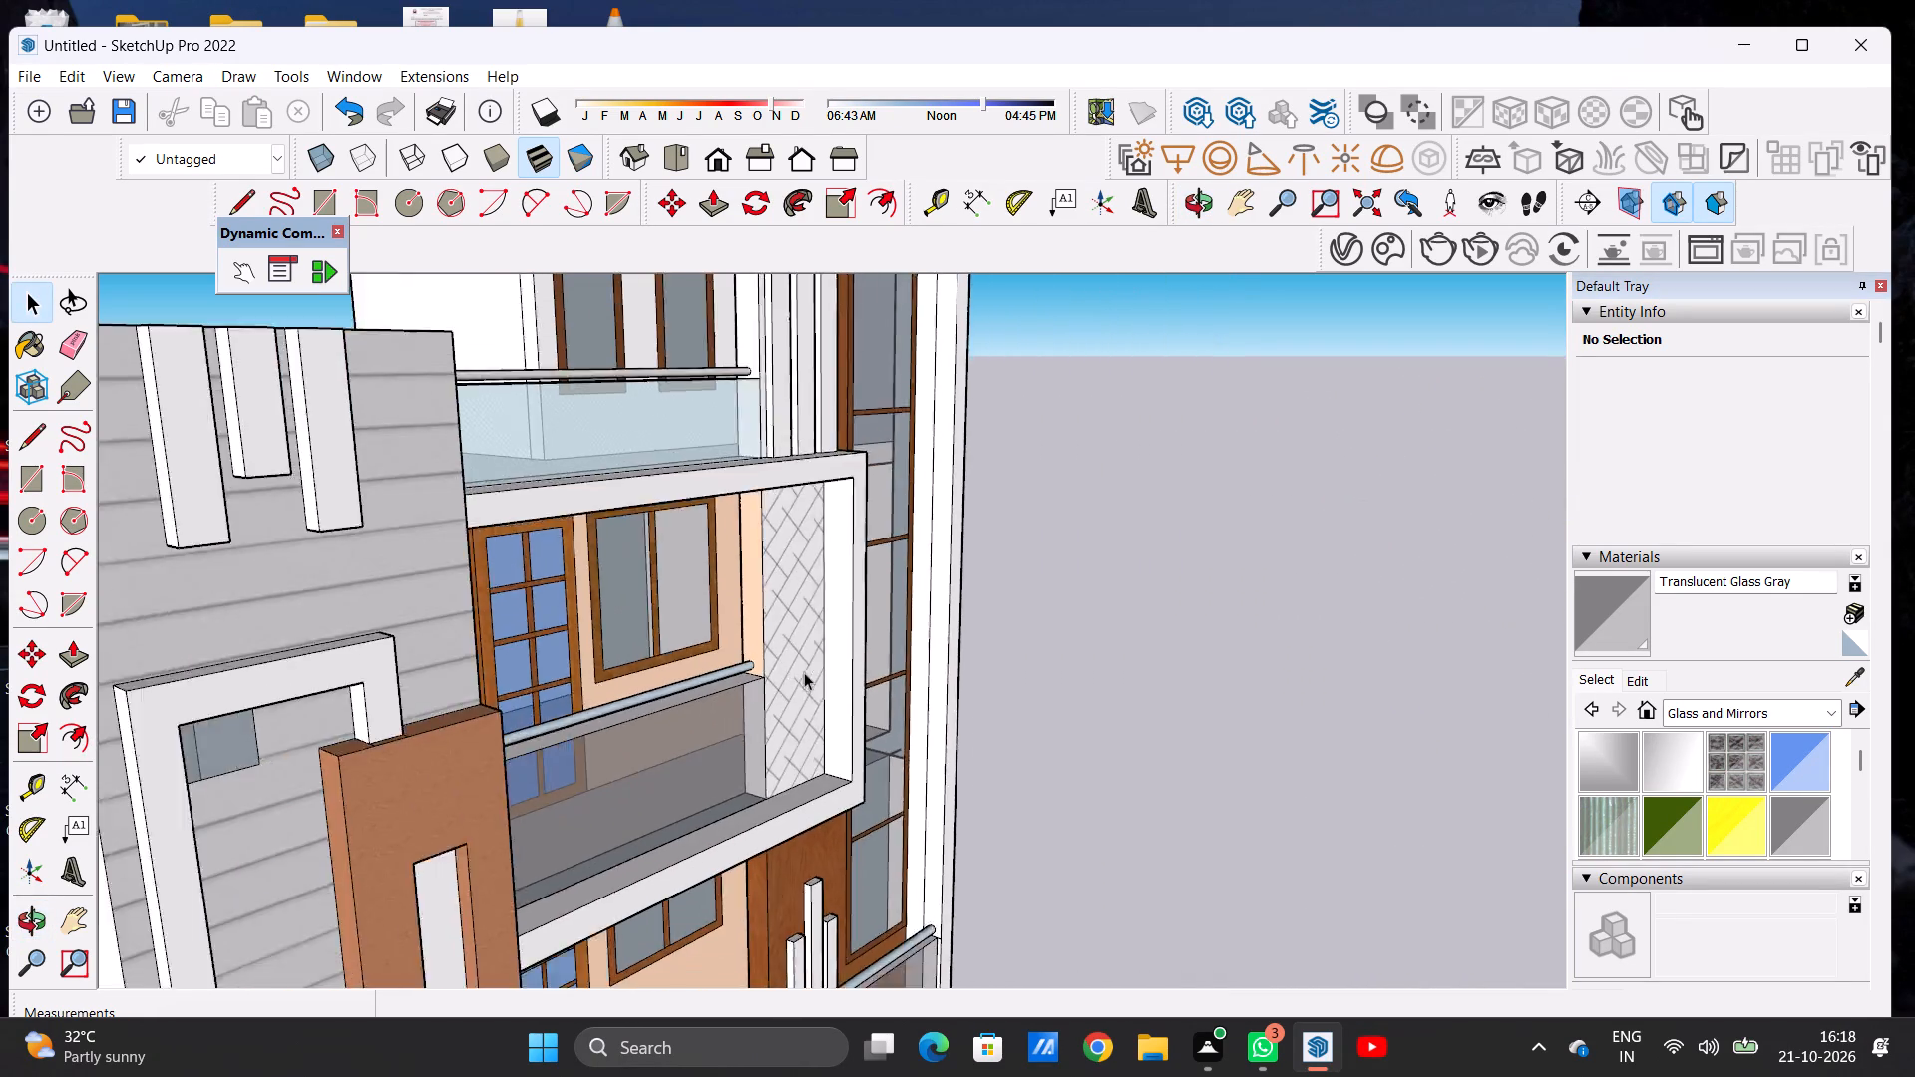
scroll(804, 672, "down", 3)
middle_click_drag(743, 717, 349, 711)
scroll(765, 613, "up", 3)
scroll(785, 602, "down", 1)
scroll(785, 602, "up", 8)
middle_click_drag(892, 673, 890, 625)
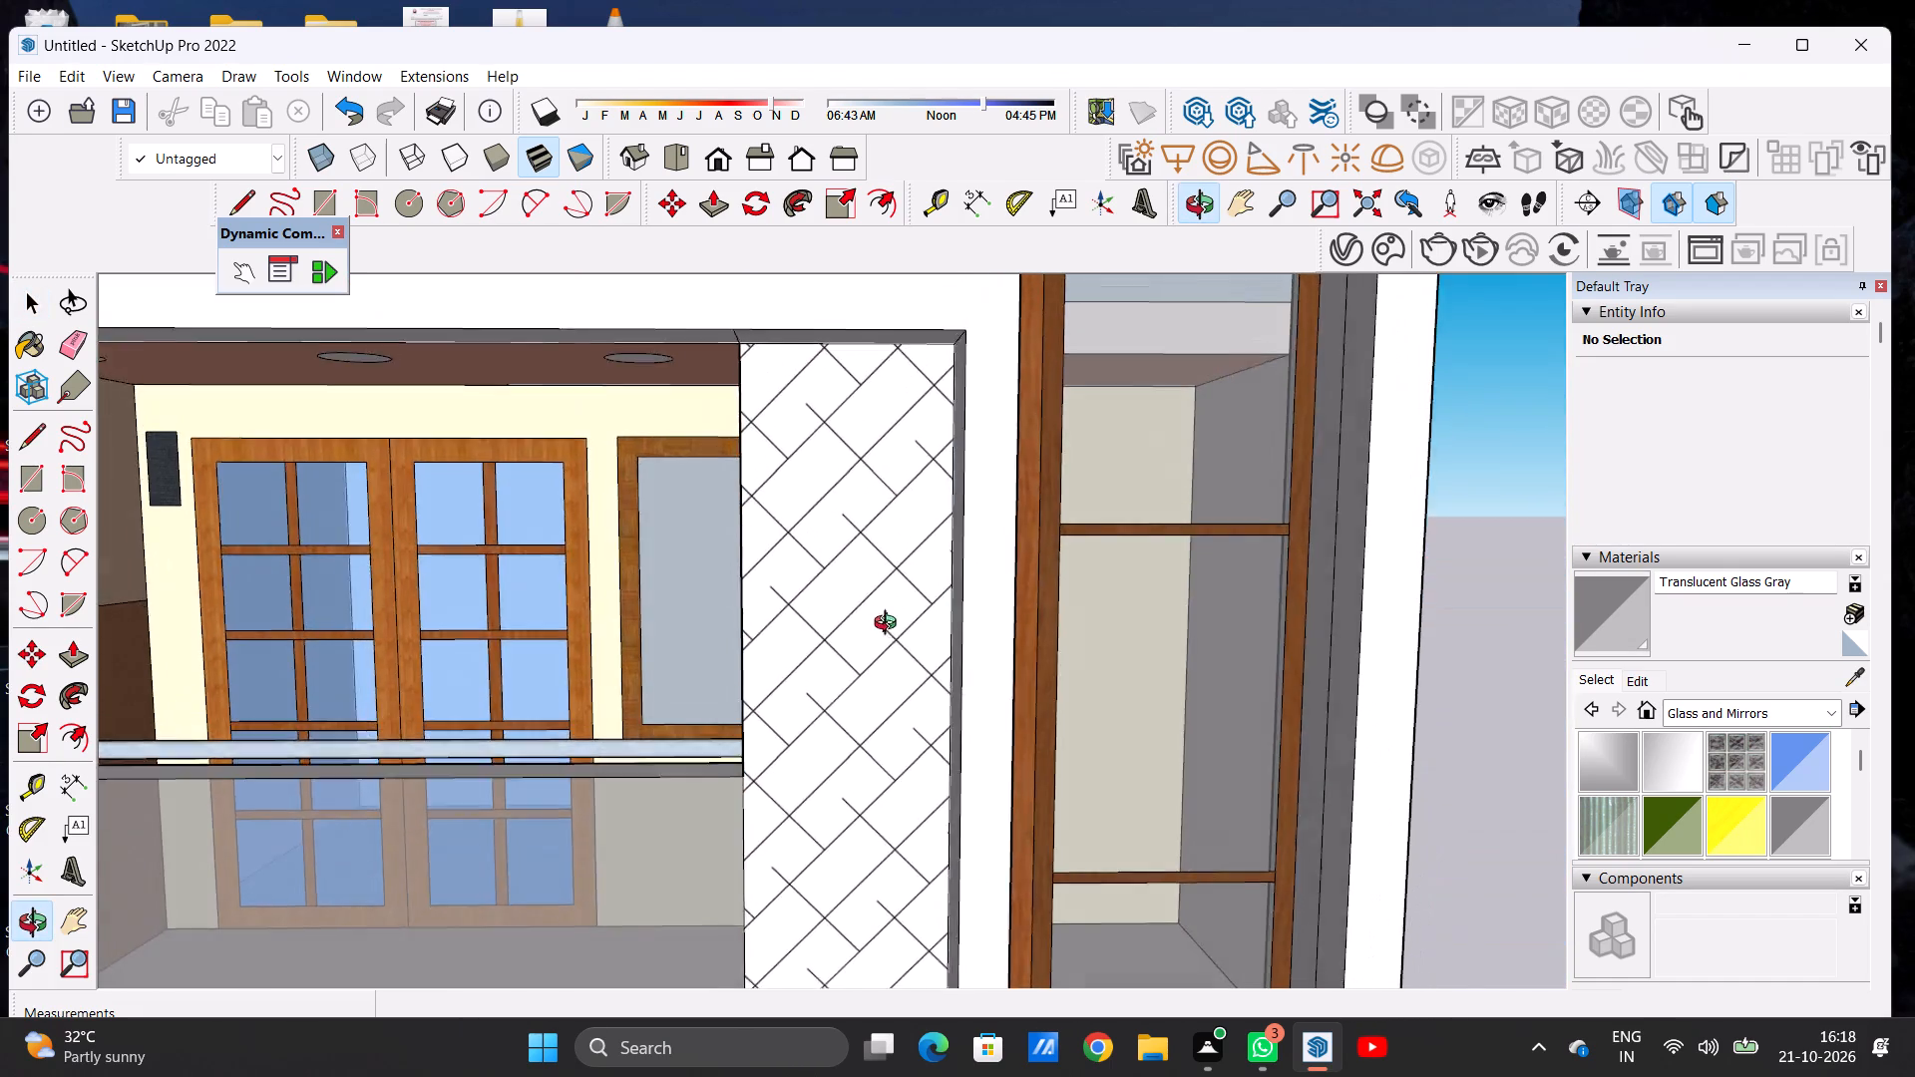
middle_click_drag(890, 625, 878, 710)
scroll(868, 719, "down", 18)
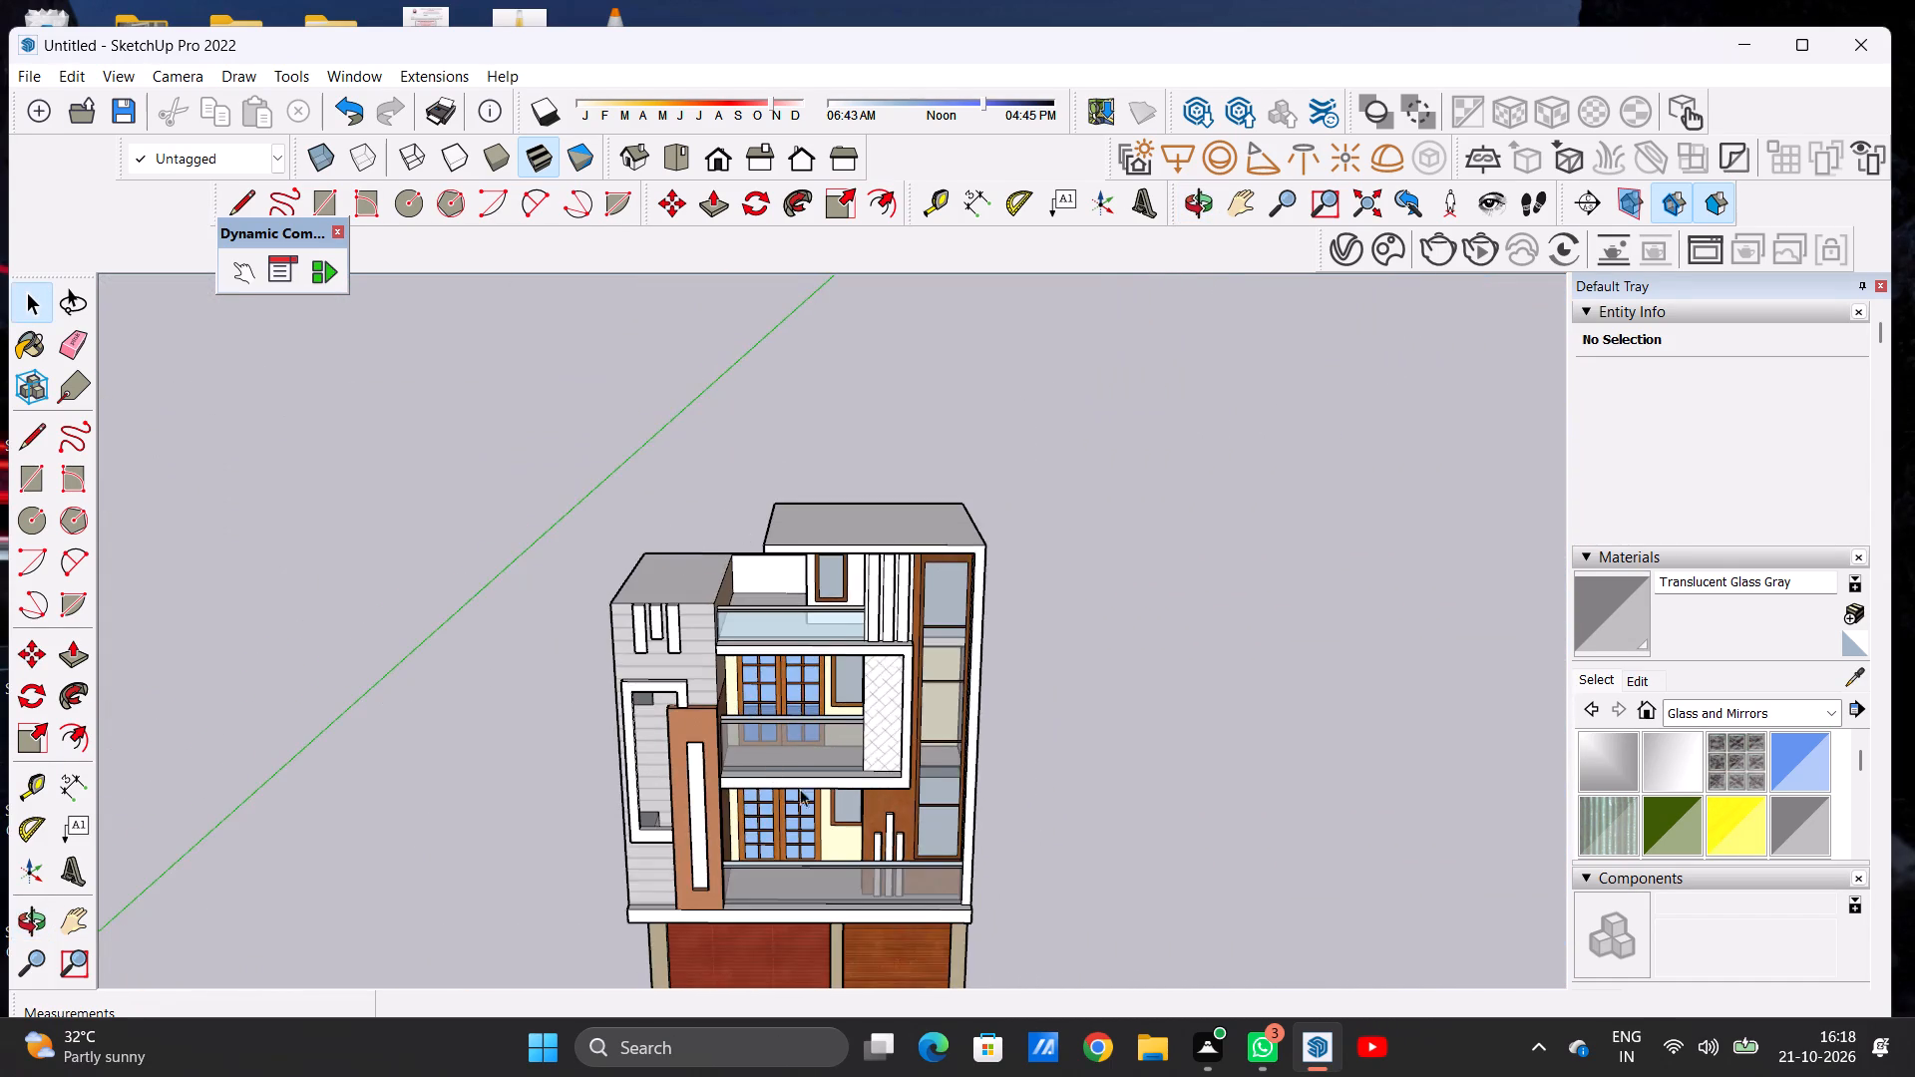
scroll(818, 812, "up", 7)
middle_click_drag(755, 813, 766, 753)
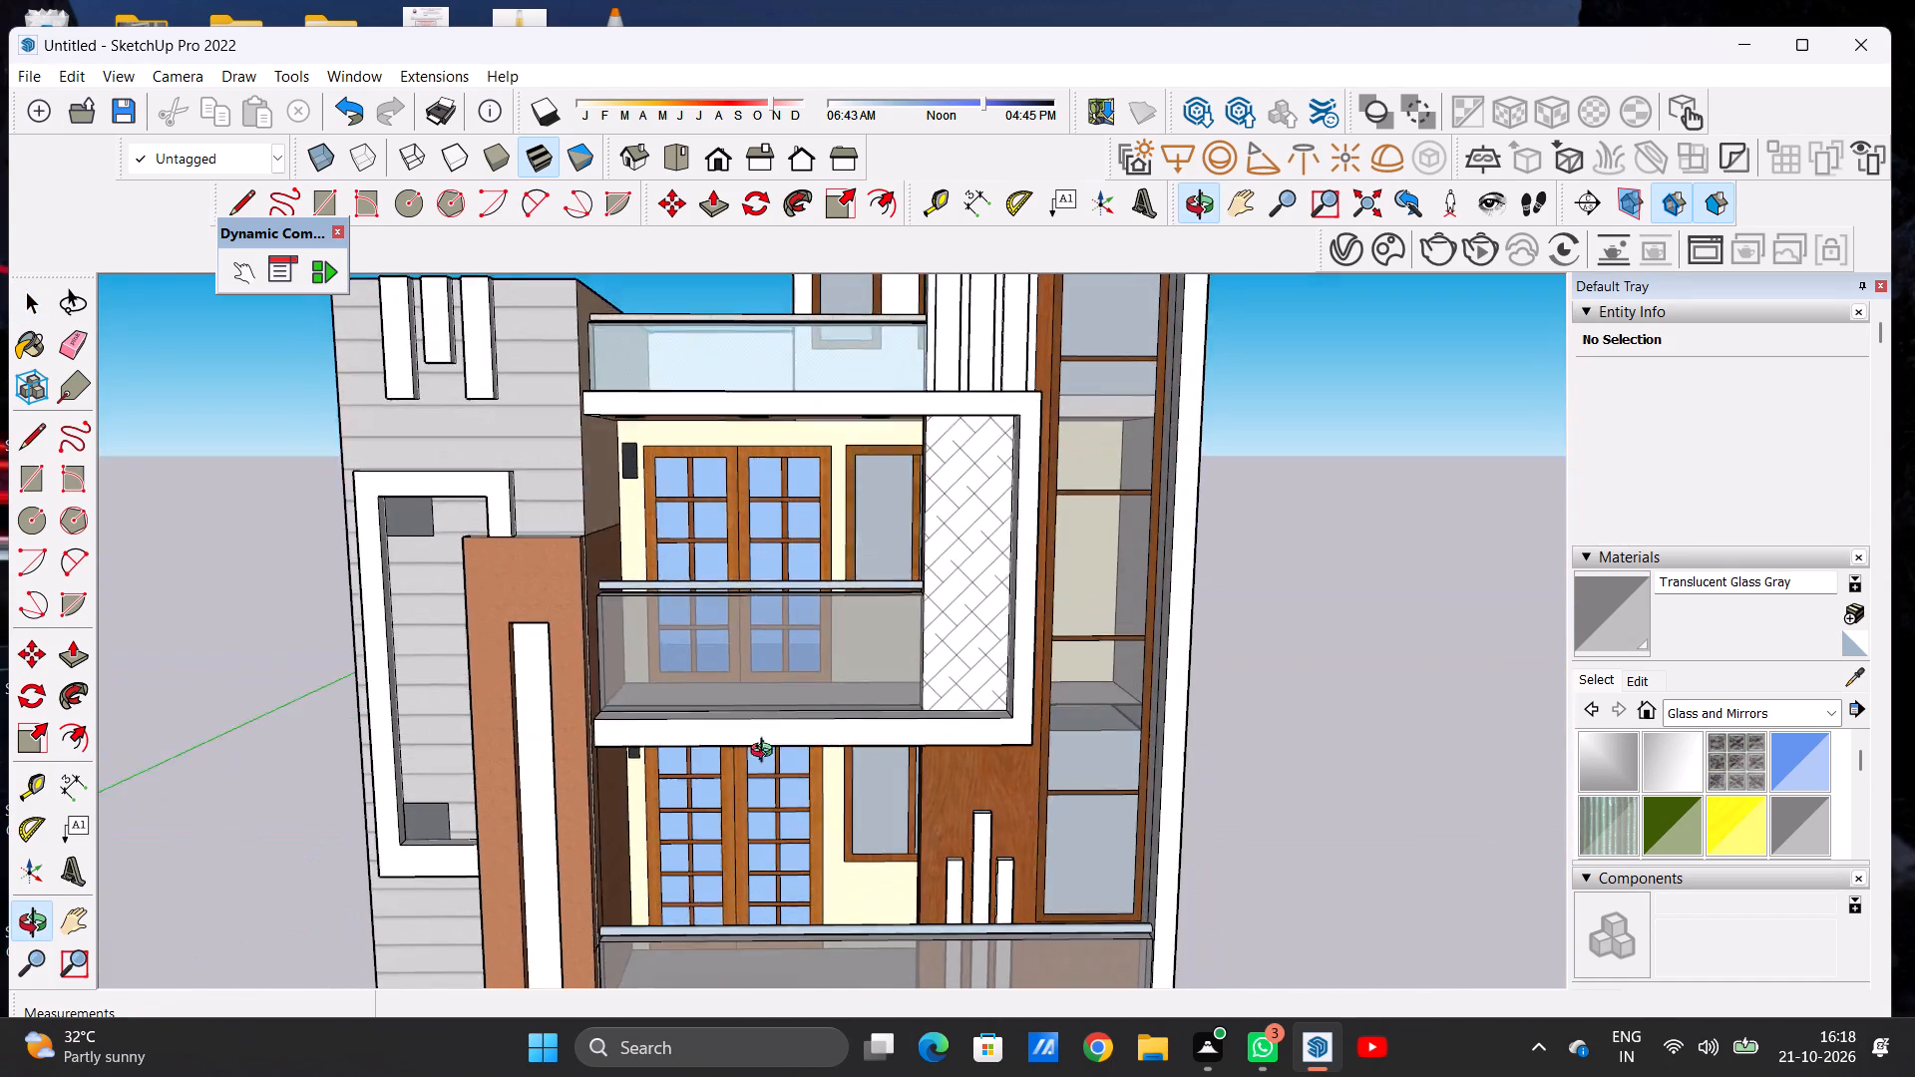
middle_click_drag(766, 753, 727, 715)
Examine the whole house from the front, from the side and from a distance.
scroll(852, 682, "down", 6)
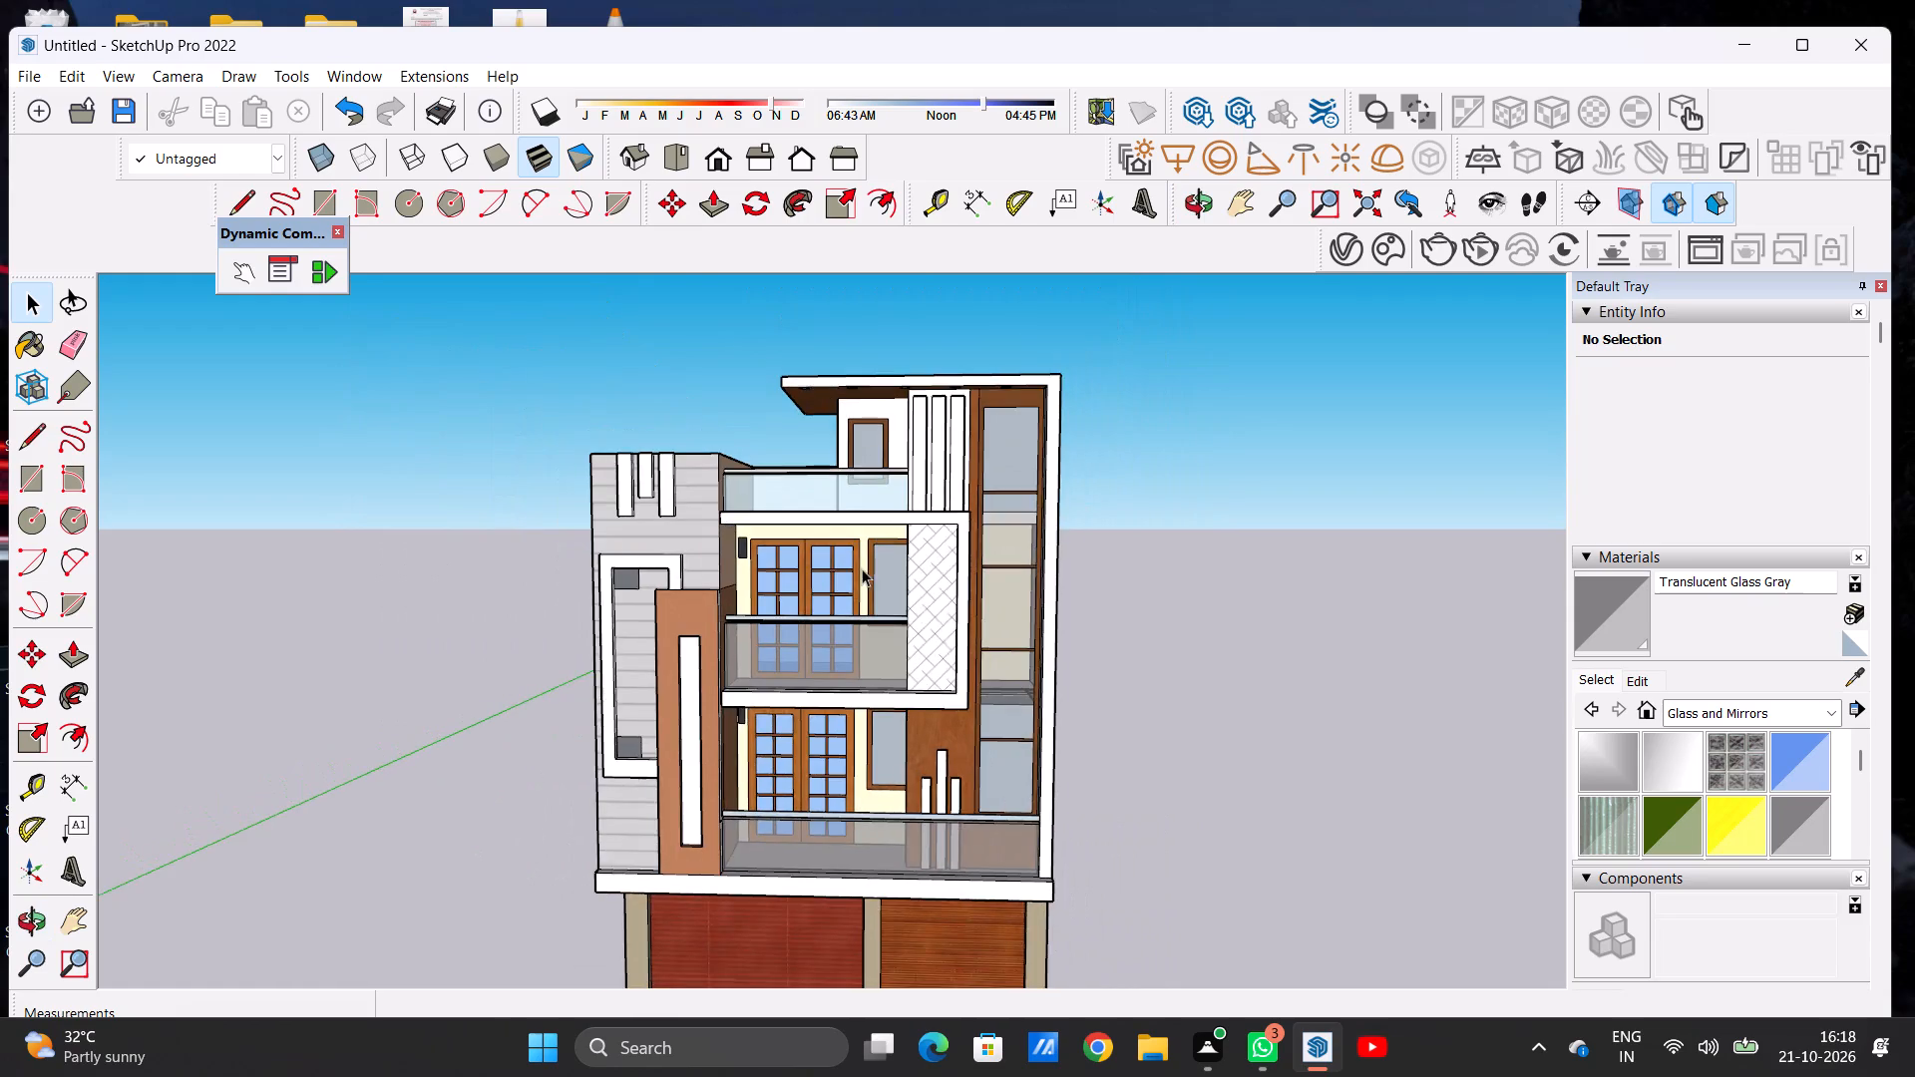
scroll(860, 567, "up", 7)
middle_click_drag(785, 571, 907, 594)
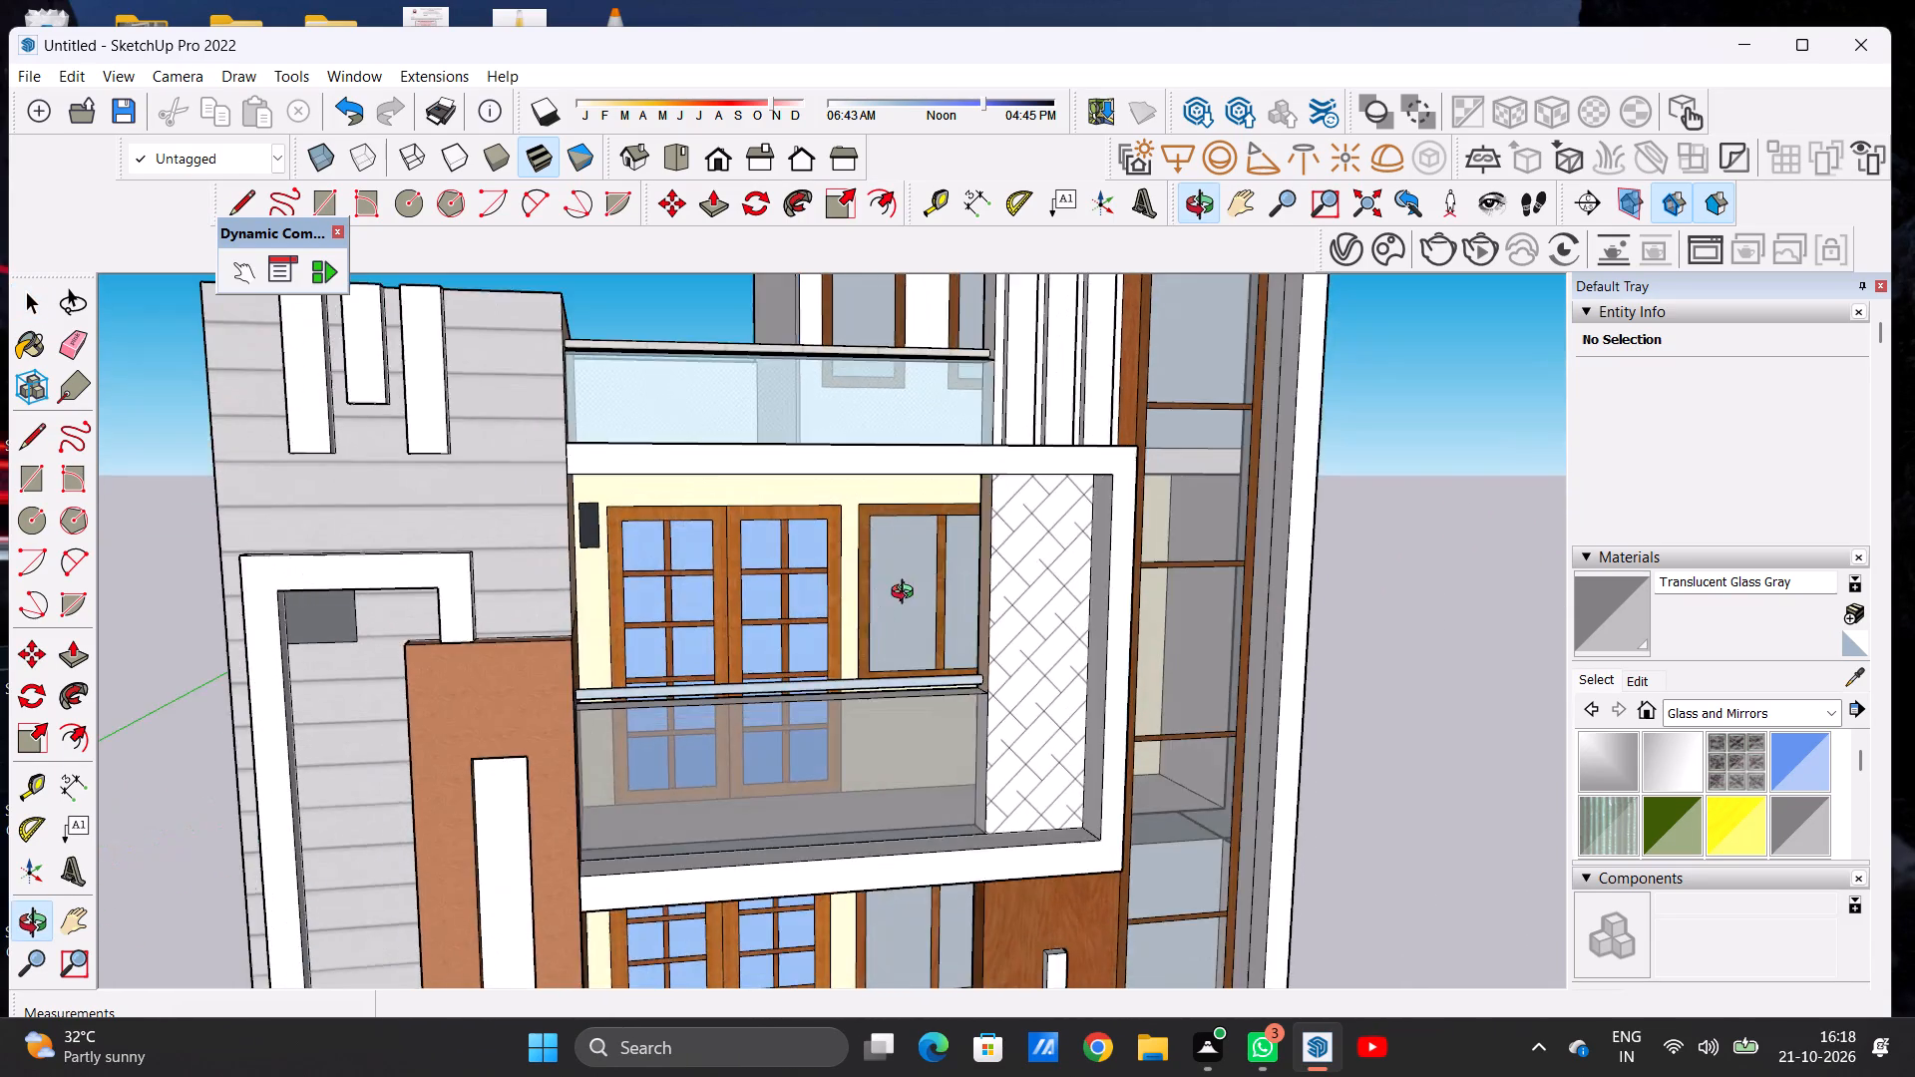
middle_click_drag(907, 594, 857, 473)
middle_click_drag(836, 476, 755, 613)
scroll(831, 588, "down", 6)
scroll(945, 558, "down", 3)
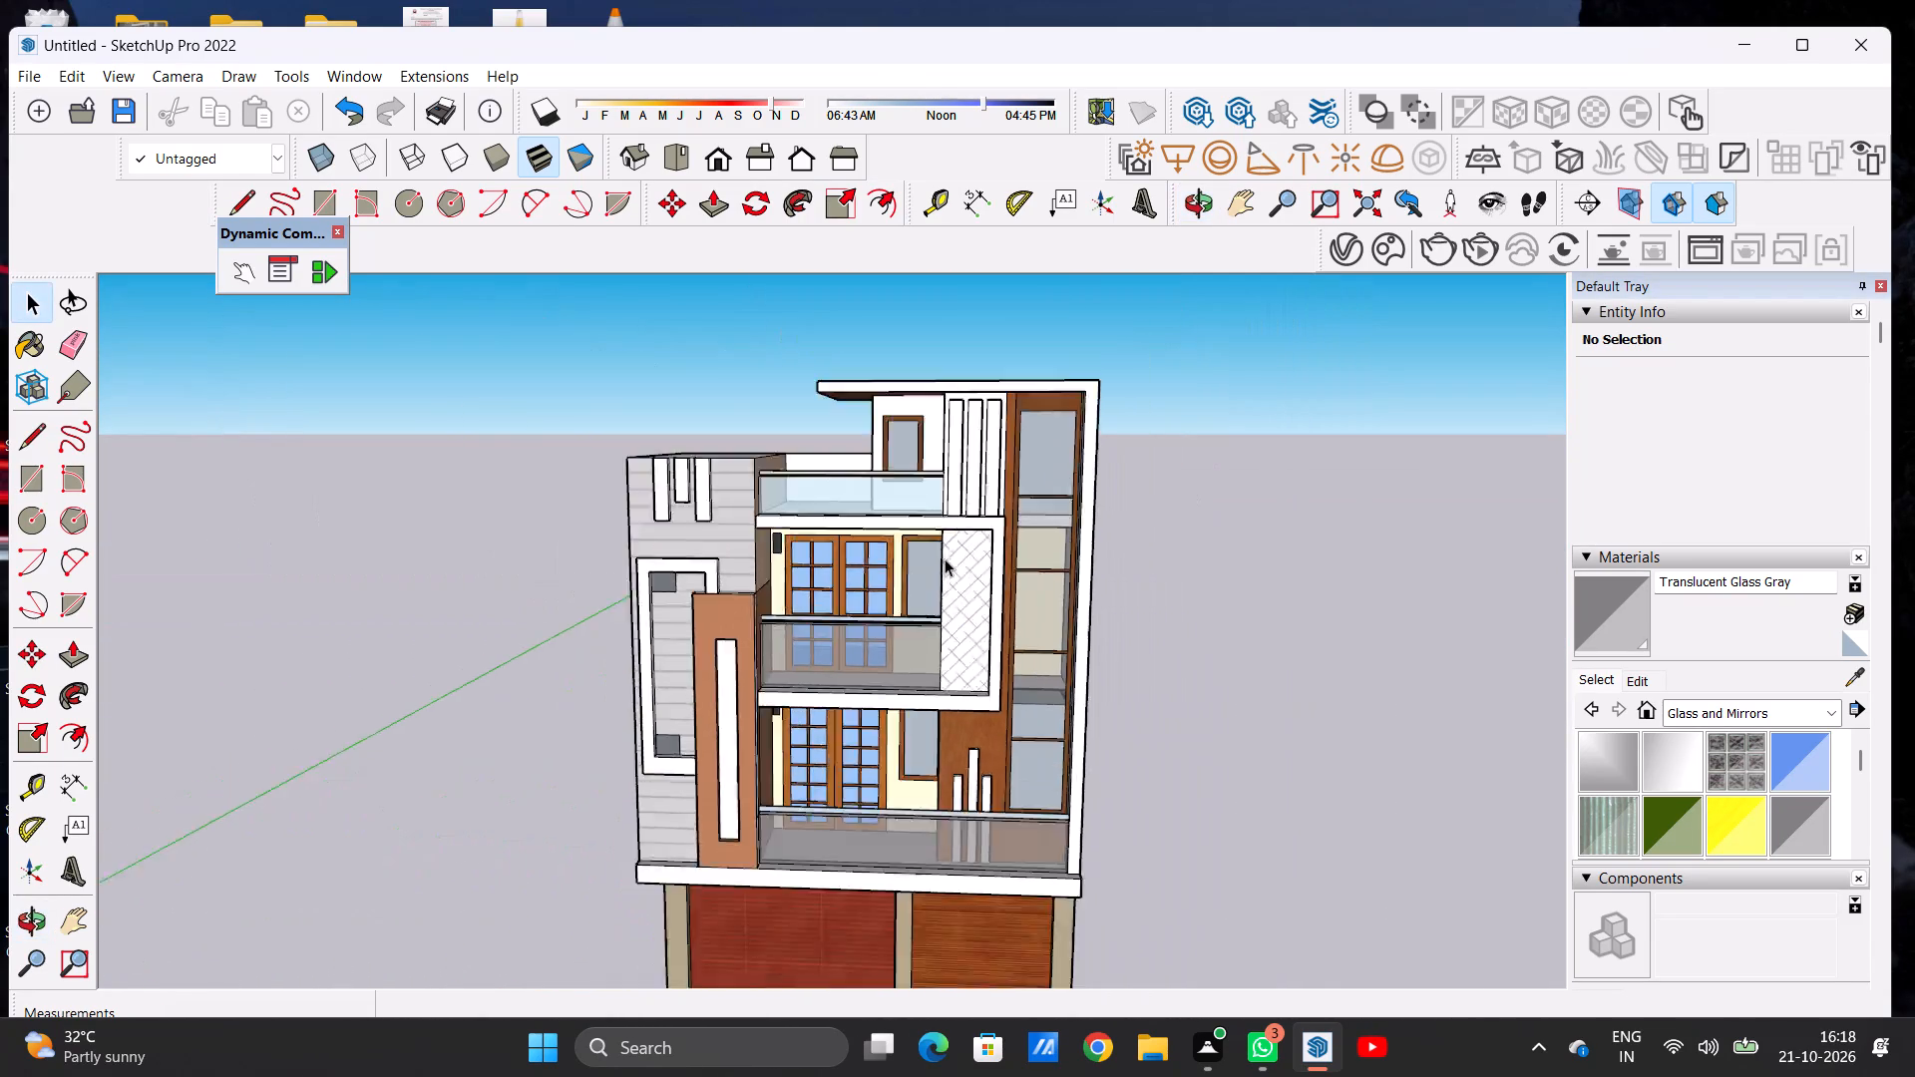
scroll(945, 558, "down", 10)
scroll(916, 718, "up", 7)
middle_click_drag(921, 517, 444, 519)
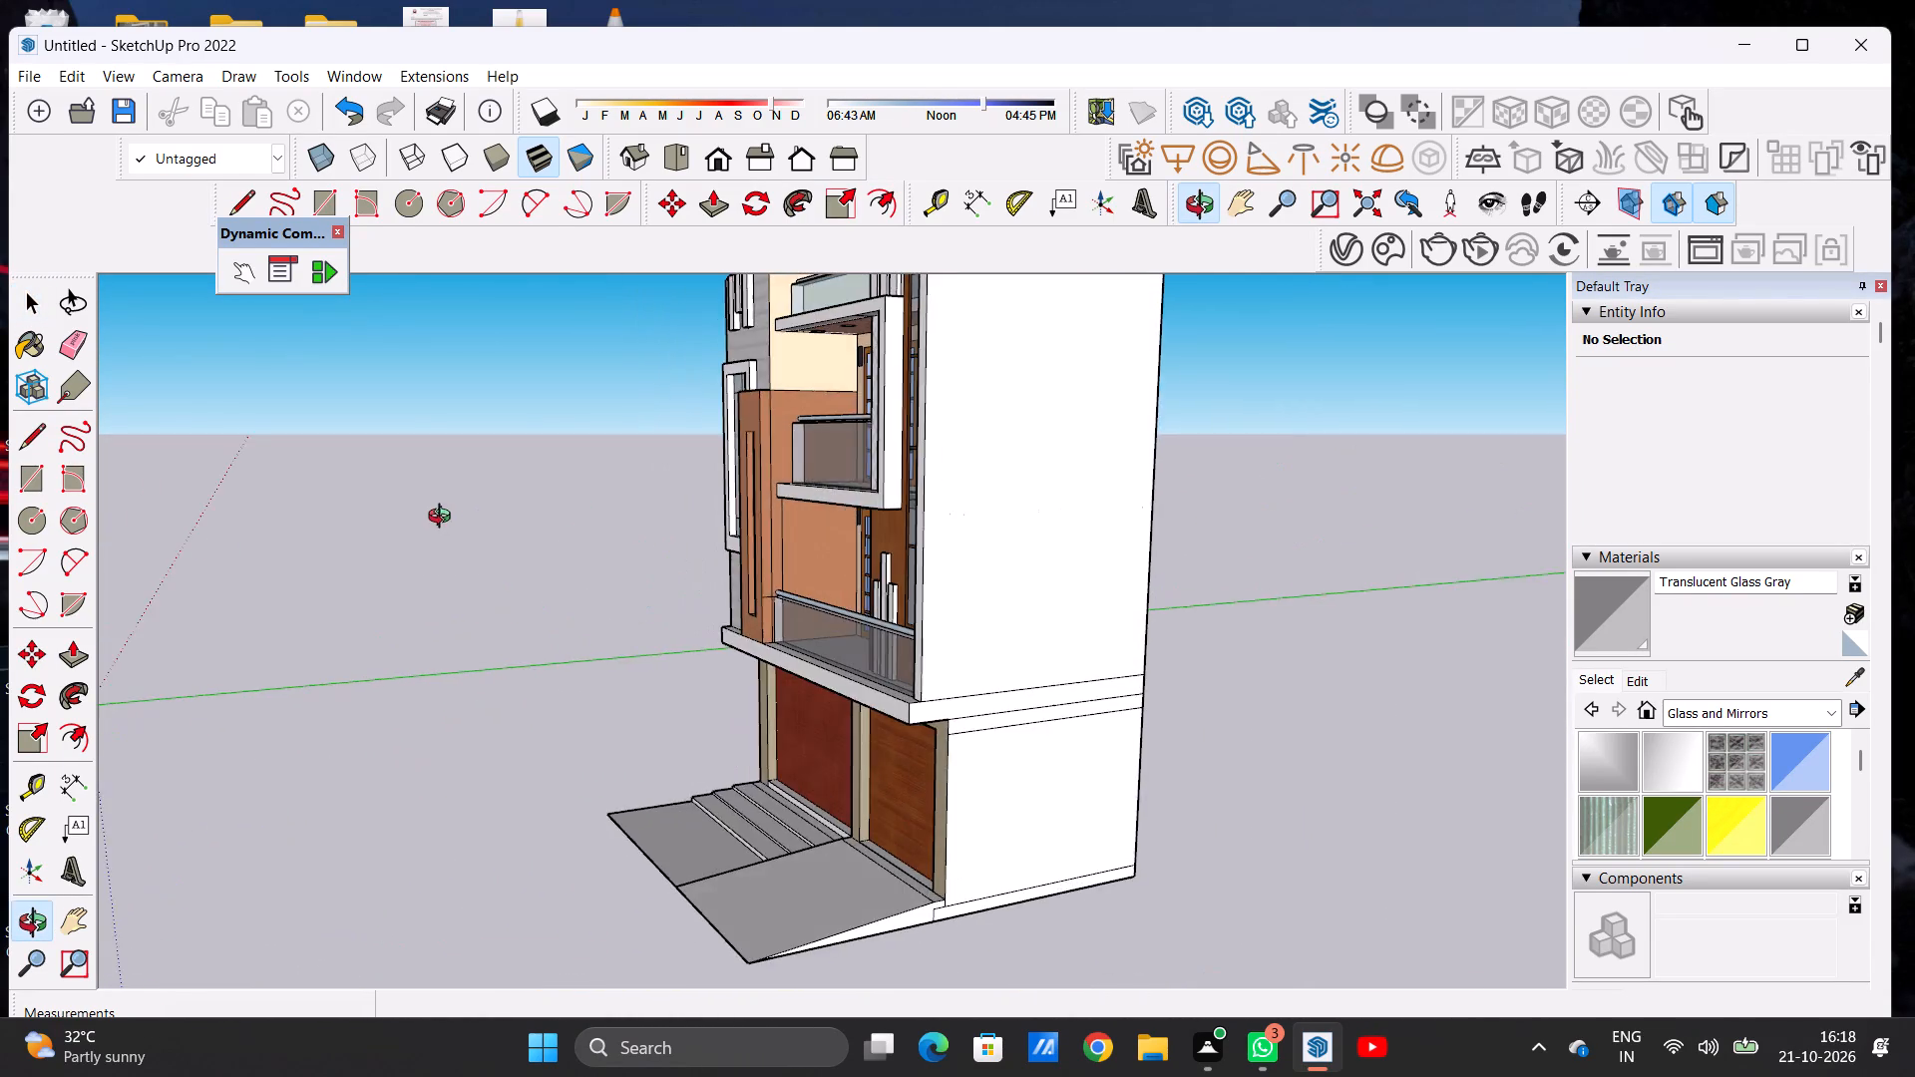
middle_click_drag(444, 519, 1018, 544)
scroll(896, 588, "down", 3)
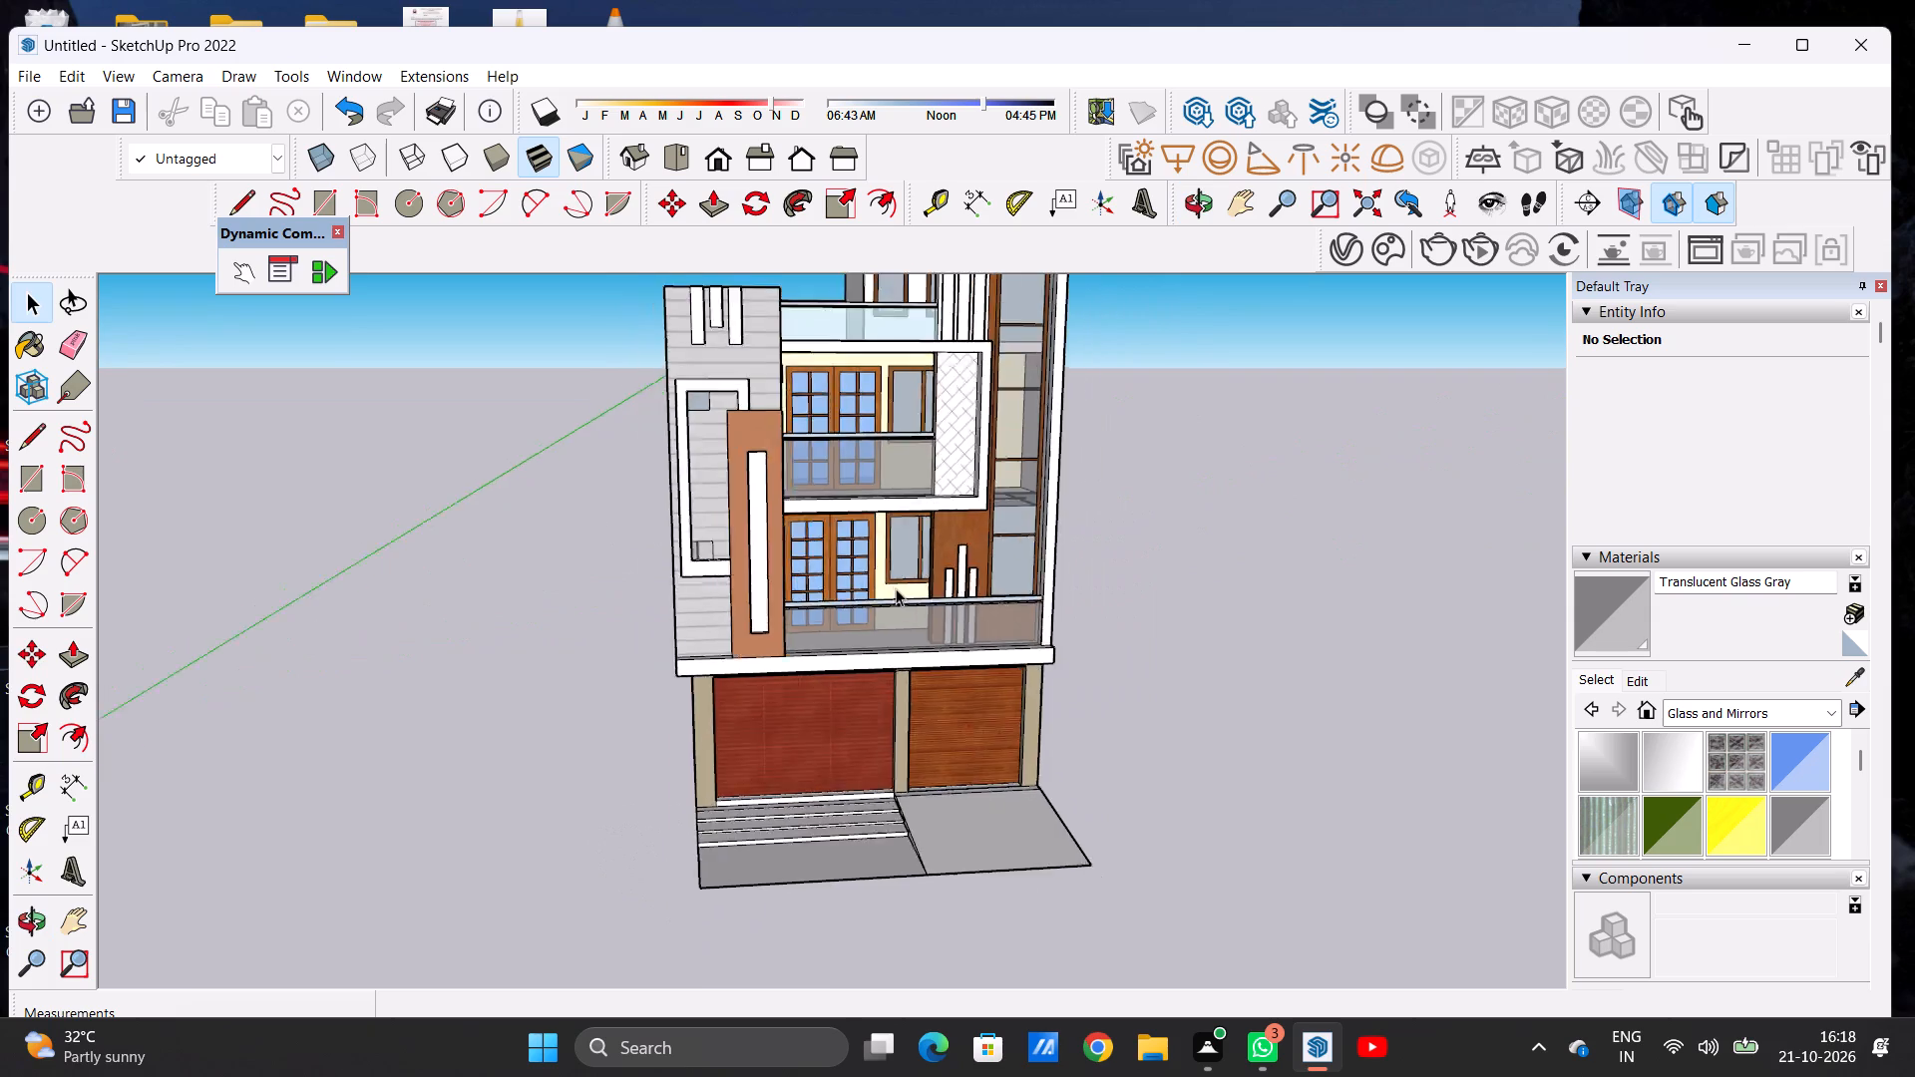
scroll(896, 588, "down", 3)
scroll(941, 501, "up", 5)
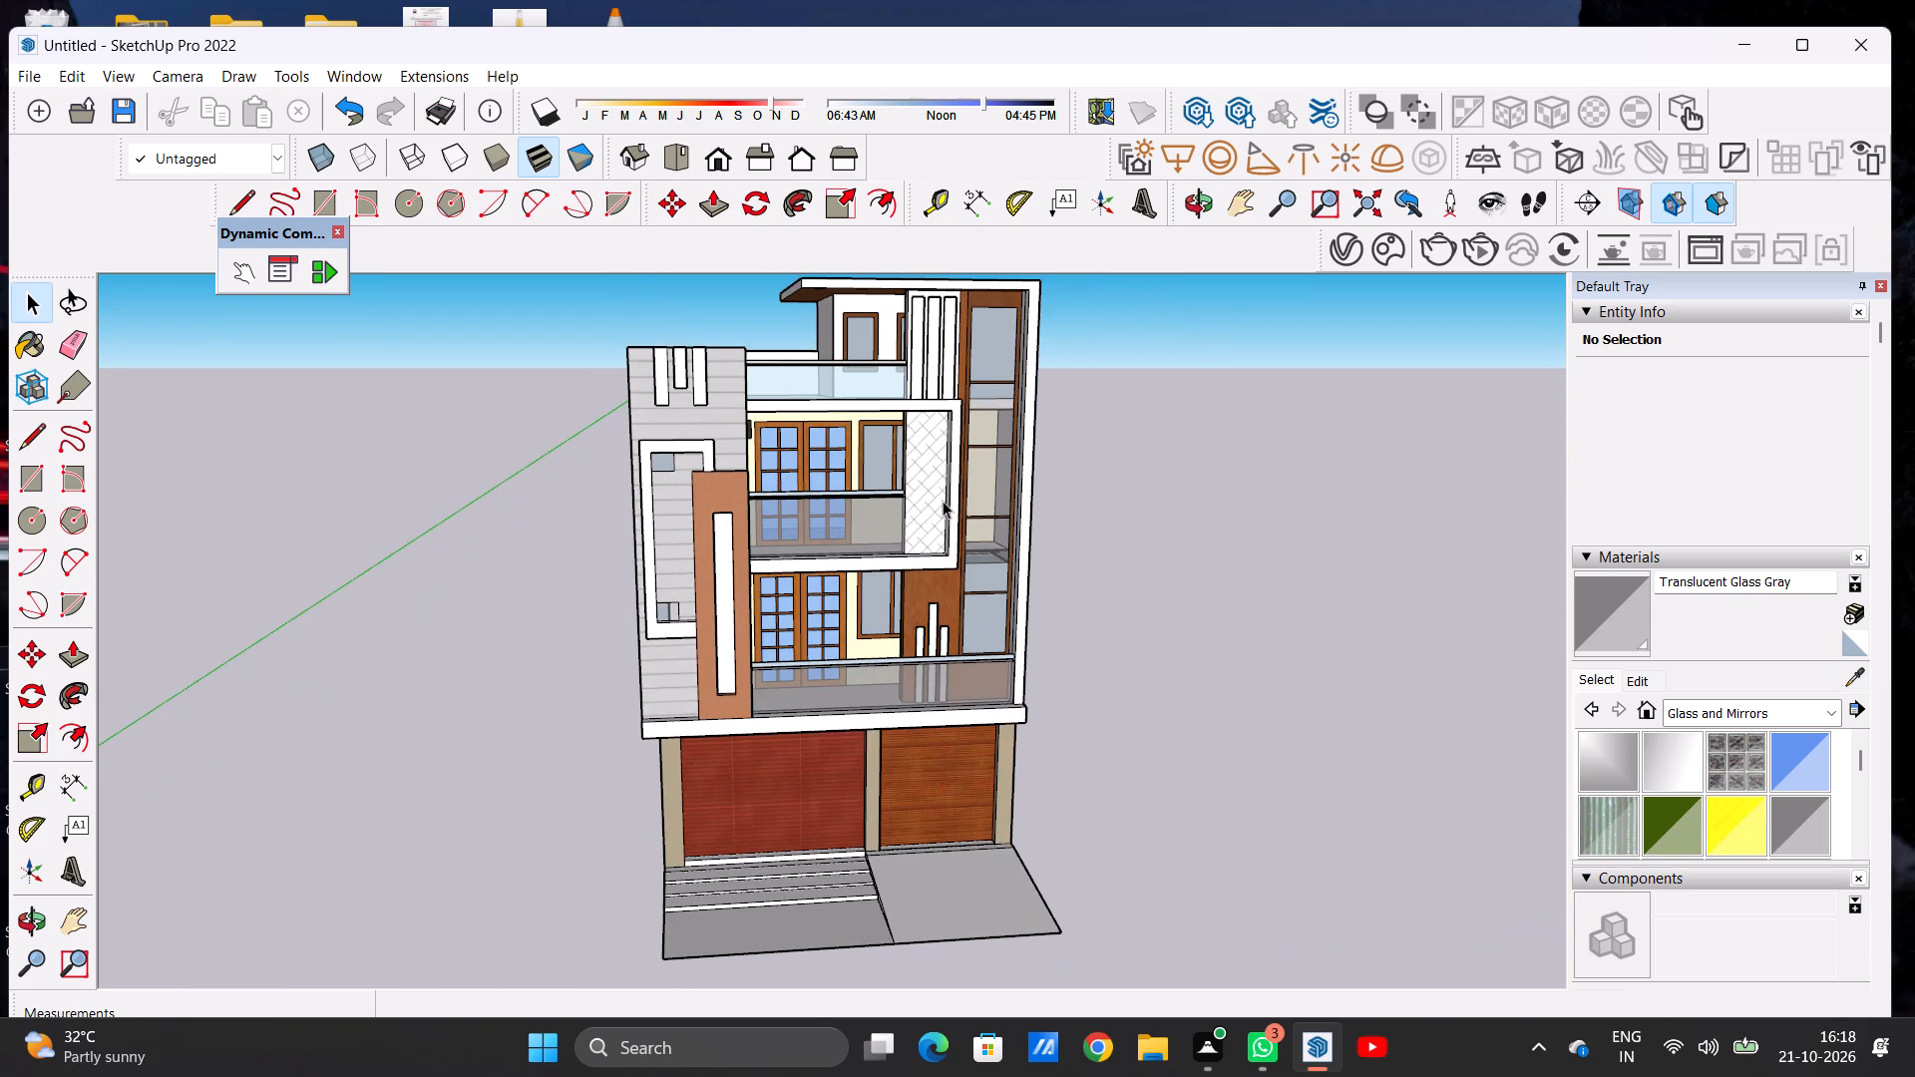
scroll(743, 509, "down", 4)
middle_click_drag(869, 527, 774, 483)
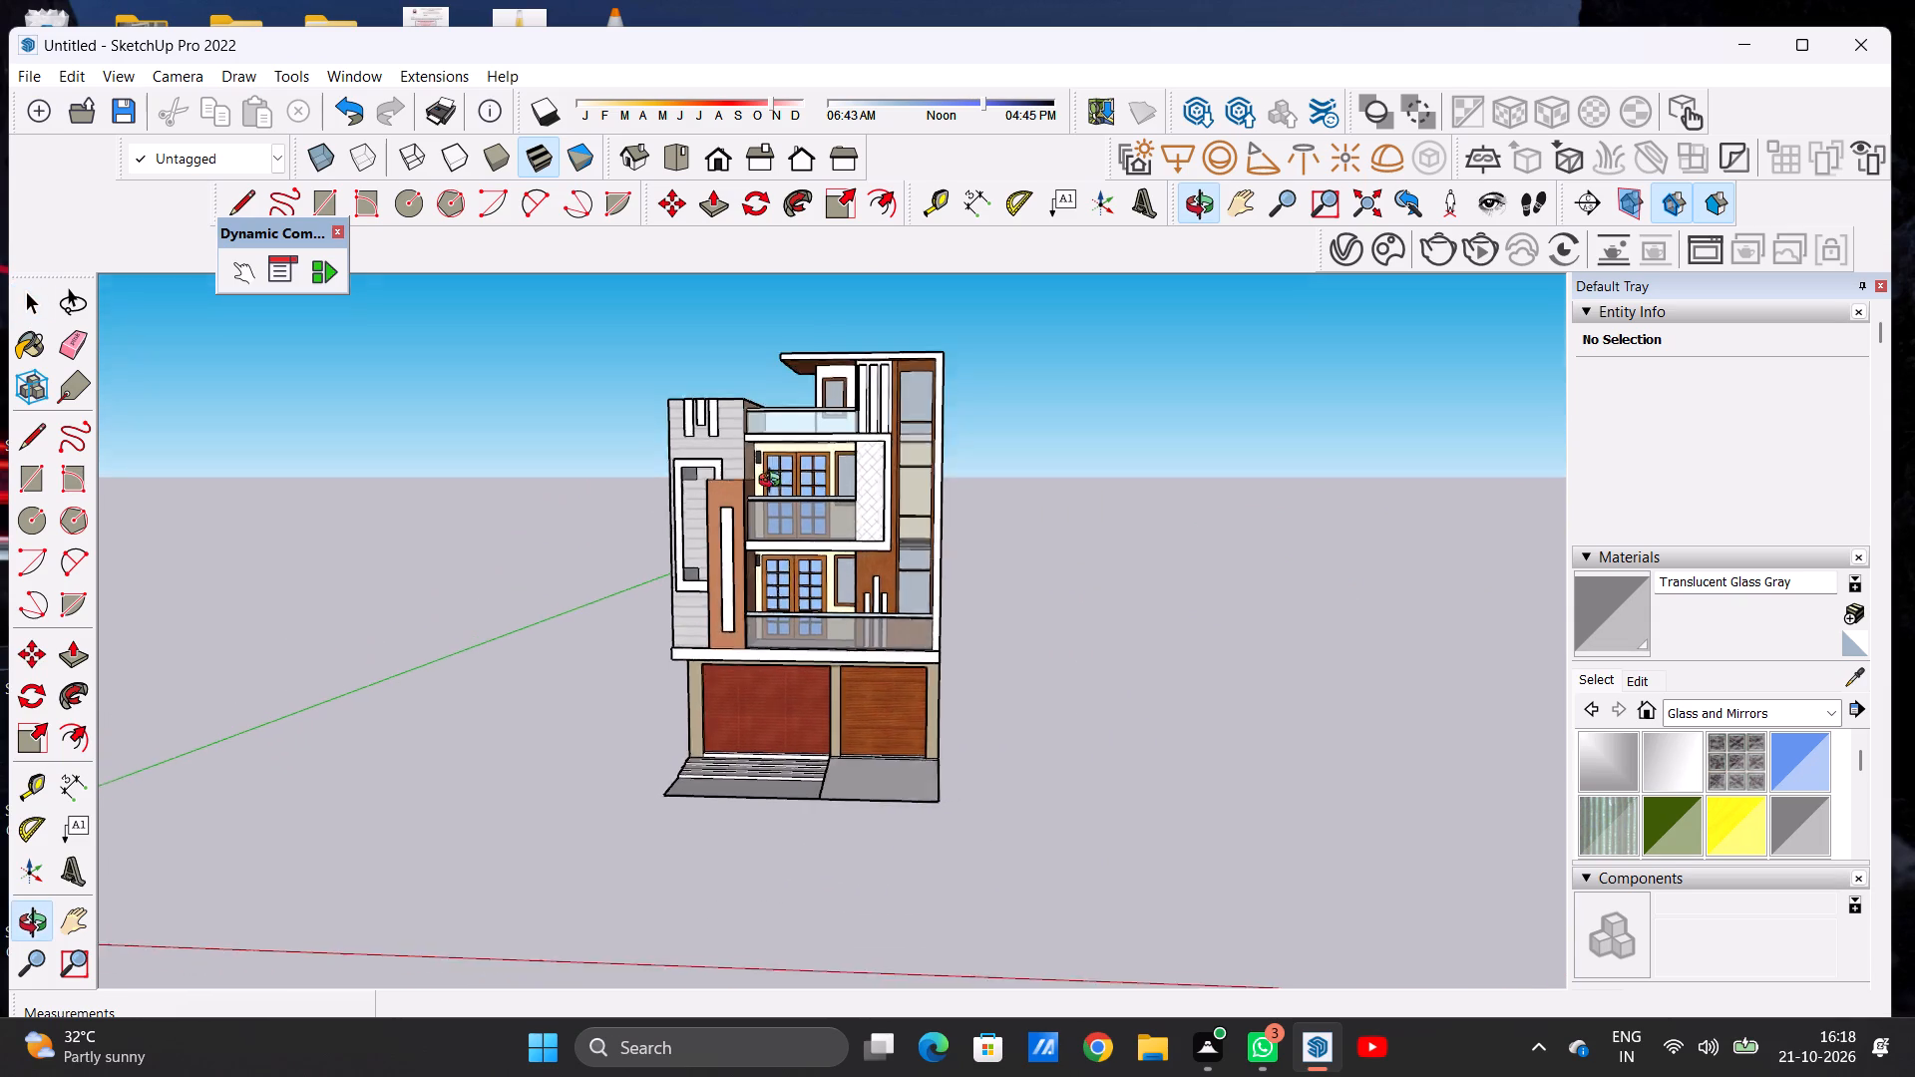
middle_click_drag(774, 483, 784, 479)
Examine the inside of the middle balcony up close, around the window and the unpainted end wall.
scroll(785, 470, "up", 15)
middle_click_drag(771, 471, 919, 471)
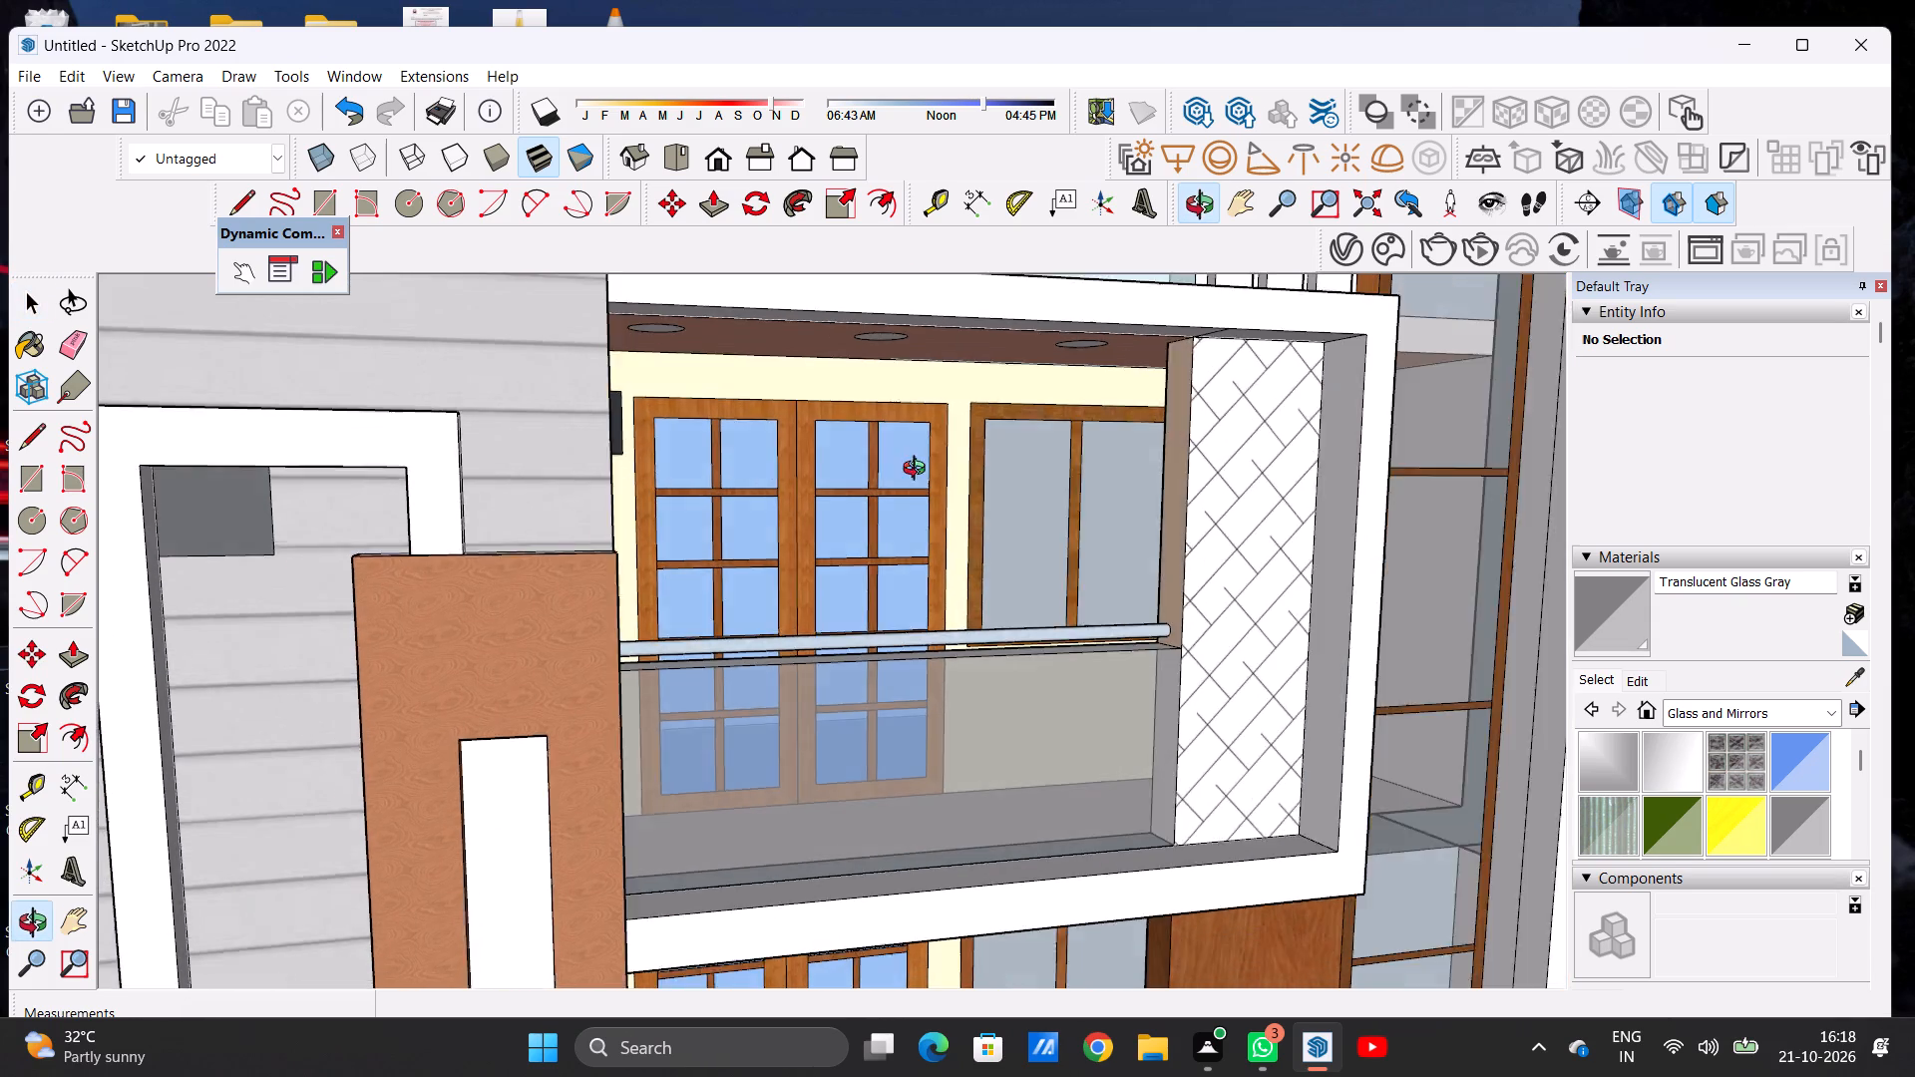
middle_click_drag(919, 471, 1017, 479)
scroll(1017, 479, "up", 7)
middle_click_drag(1124, 484, 1314, 484)
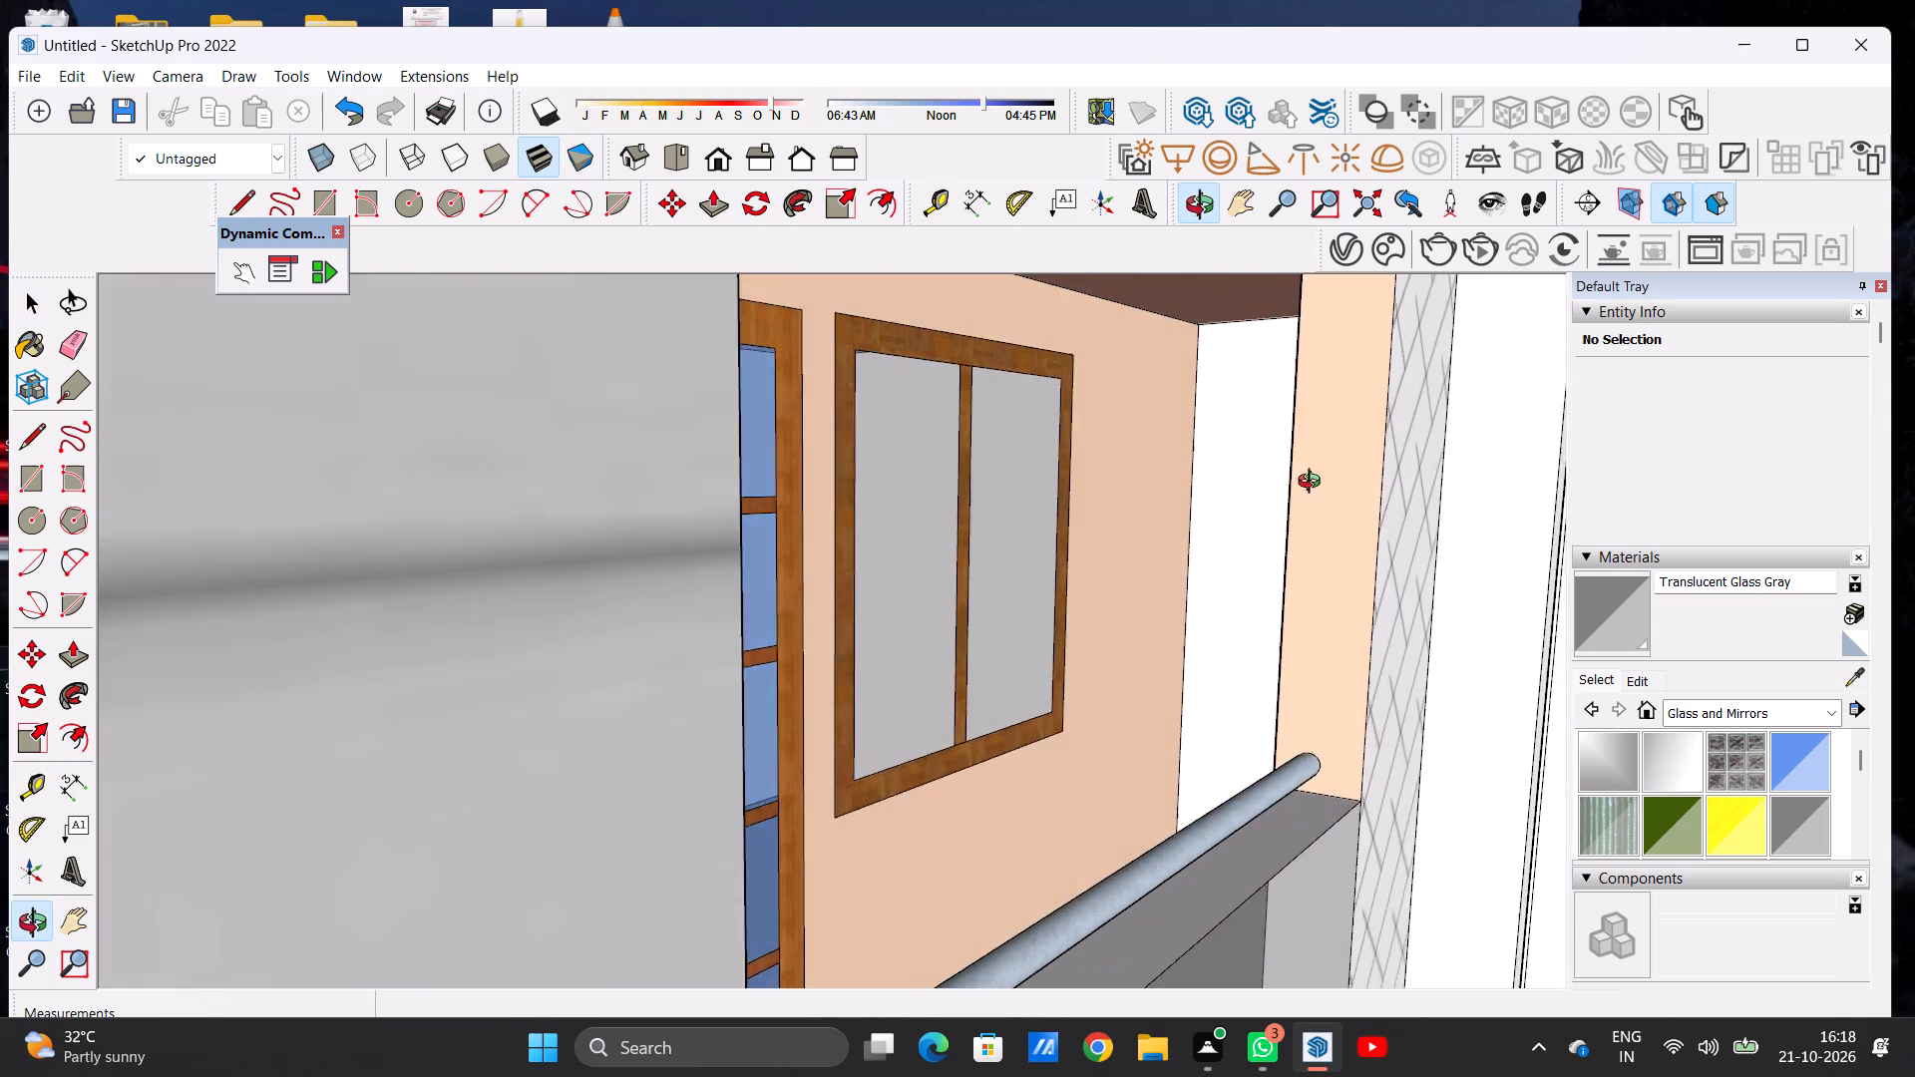
middle_click_drag(1314, 484, 1331, 513)
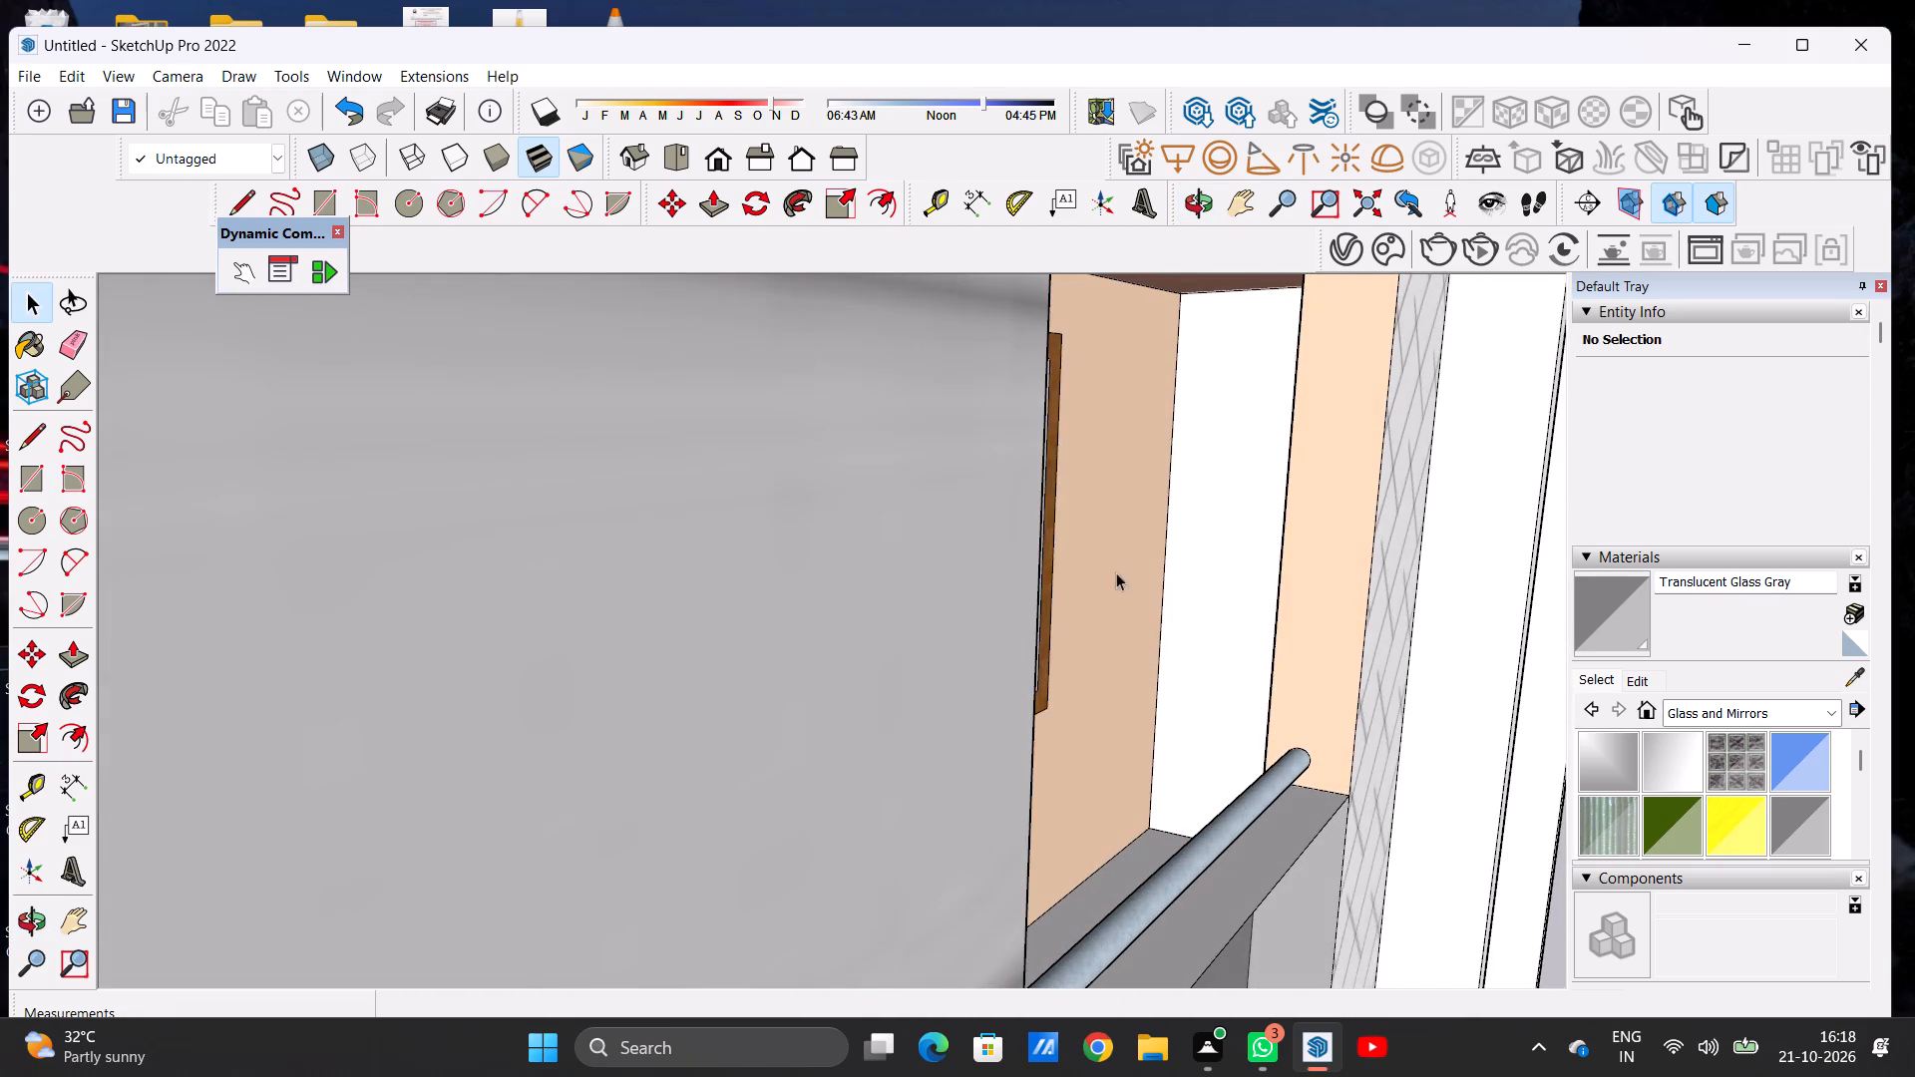
scroll(1242, 532, "up", 6)
scroll(1097, 564, "down", 20)
scroll(1097, 564, "down", 4)
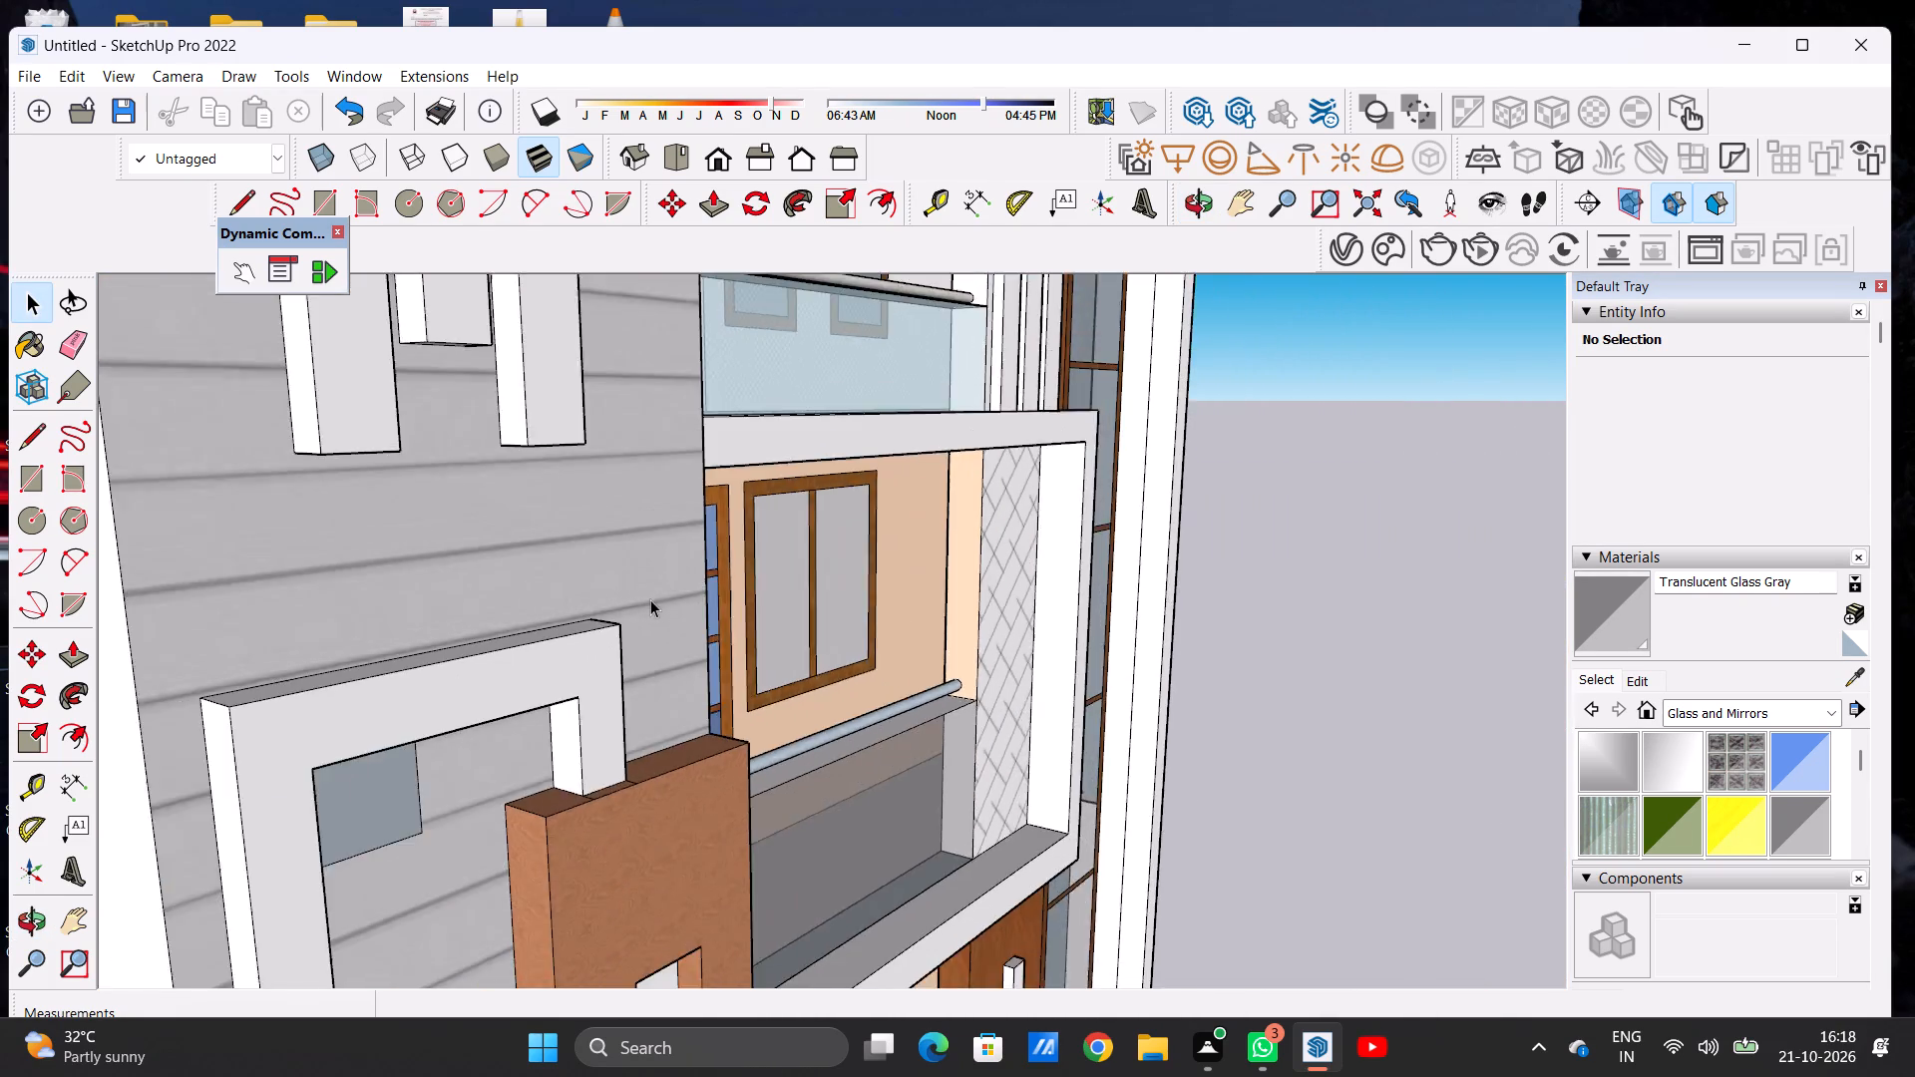
scroll(650, 599, "down", 6)
scroll(650, 599, "up", 1)
scroll(655, 598, "down", 10)
scroll(715, 612, "up", 16)
scroll(742, 567, "down", 1)
scroll(744, 567, "up", 6)
Paint the white end wall inside the middle balcony, beside the window, with 0012_Bisque from Colors-Named.
middle_click_drag(747, 566, 872, 564)
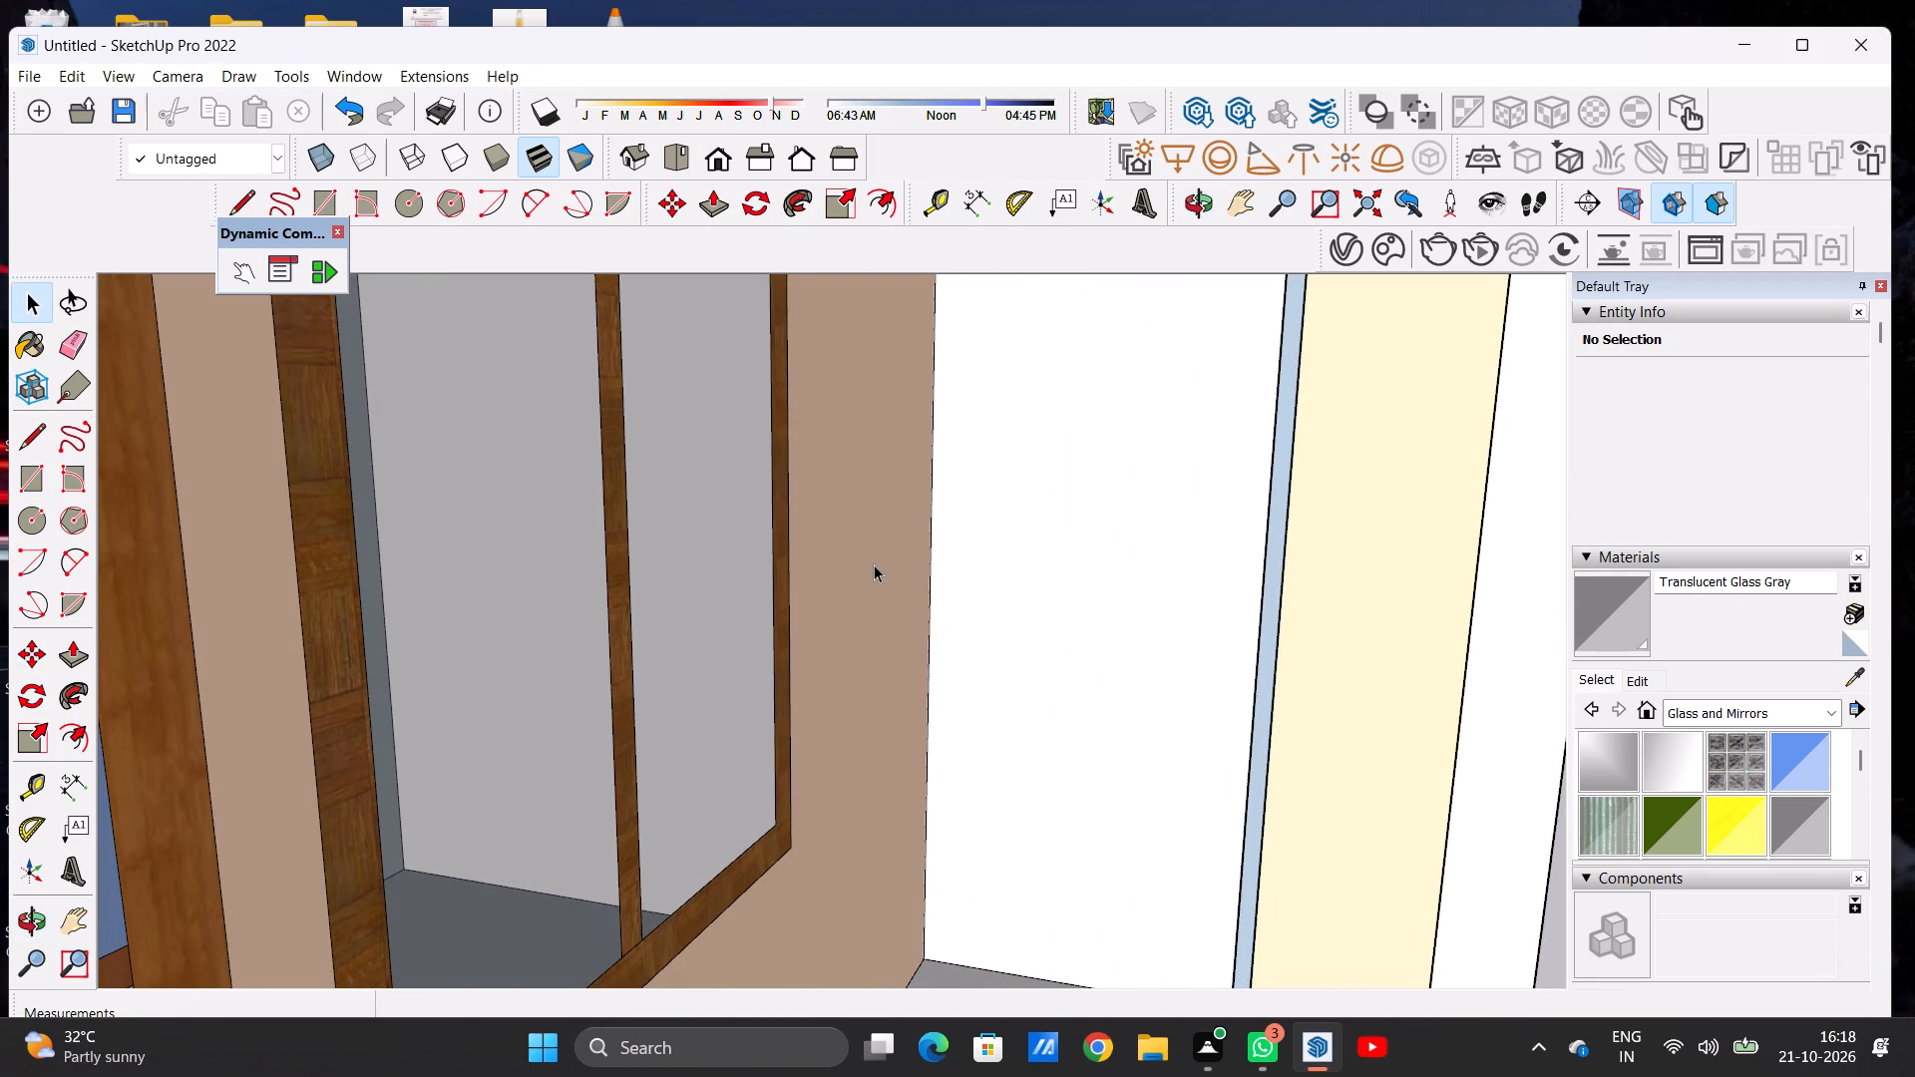
scroll(874, 564, "down", 3)
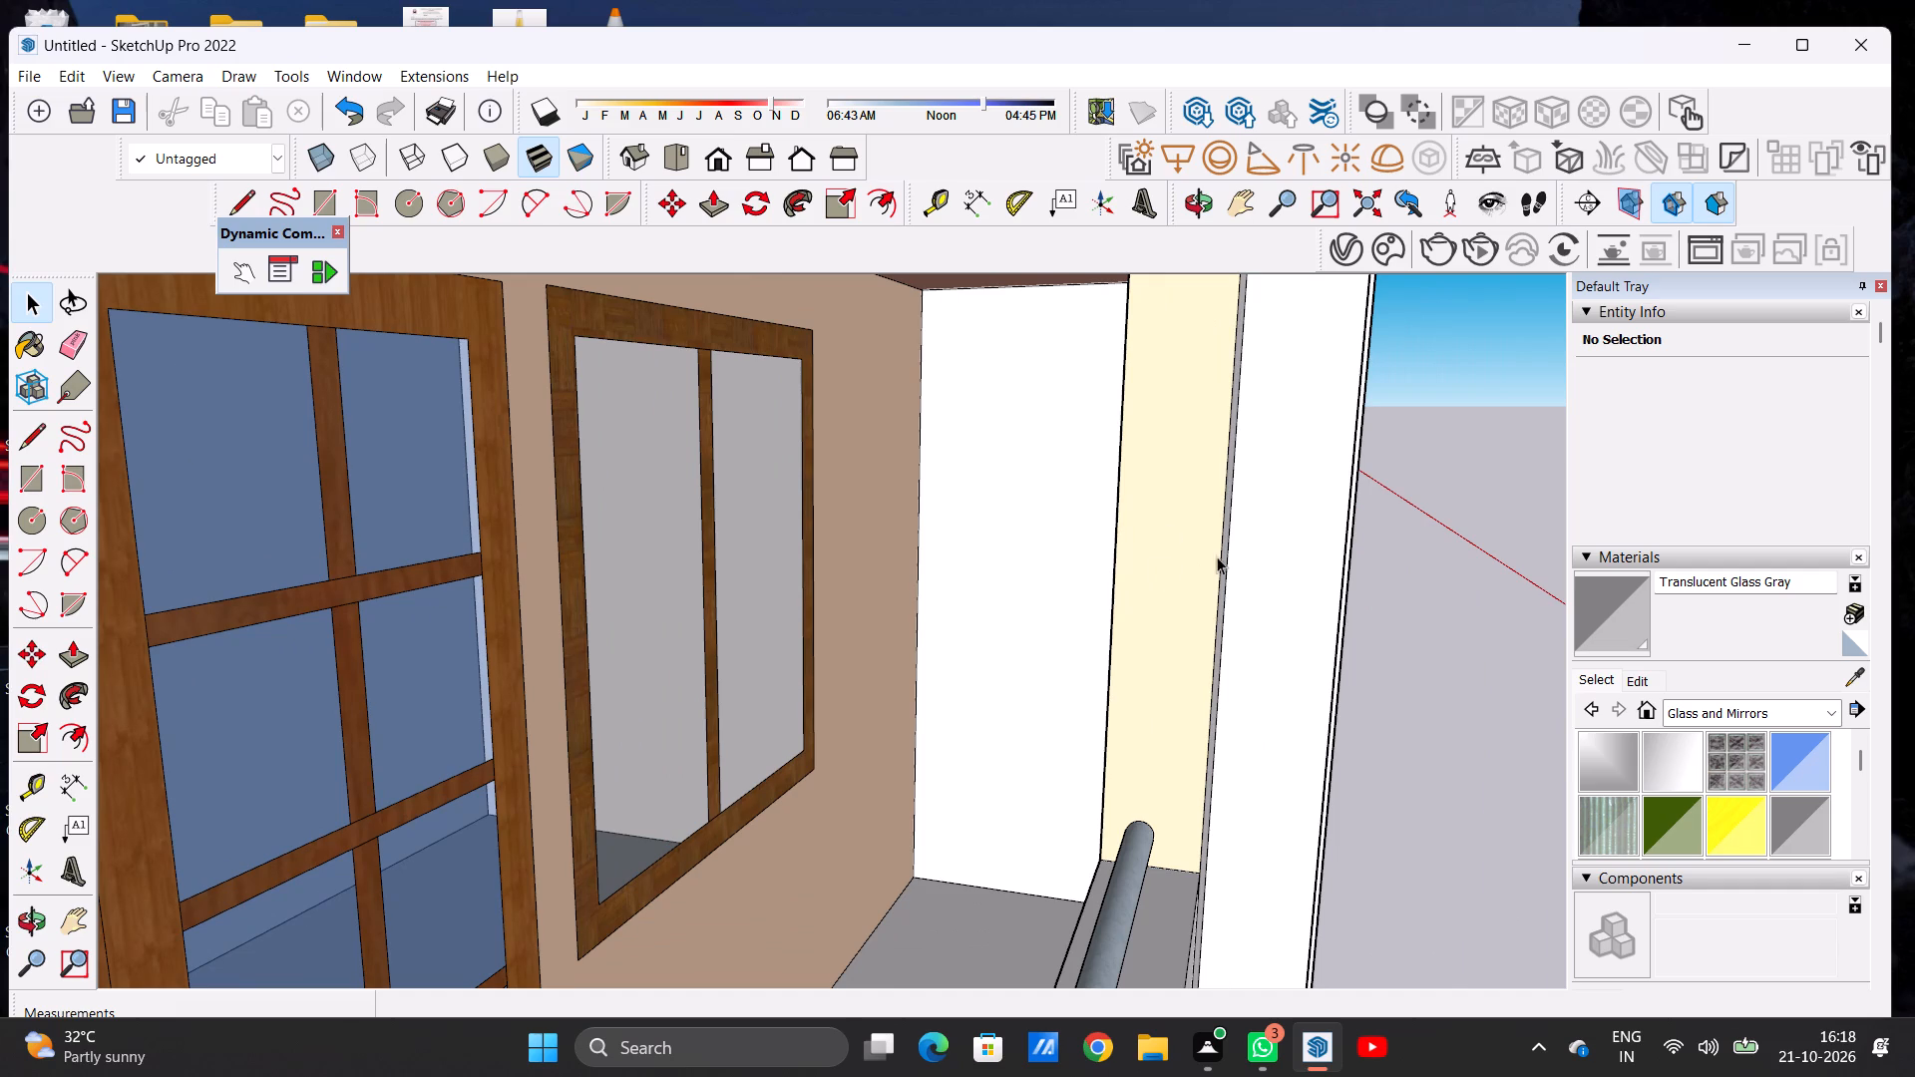
middle_click(798, 666)
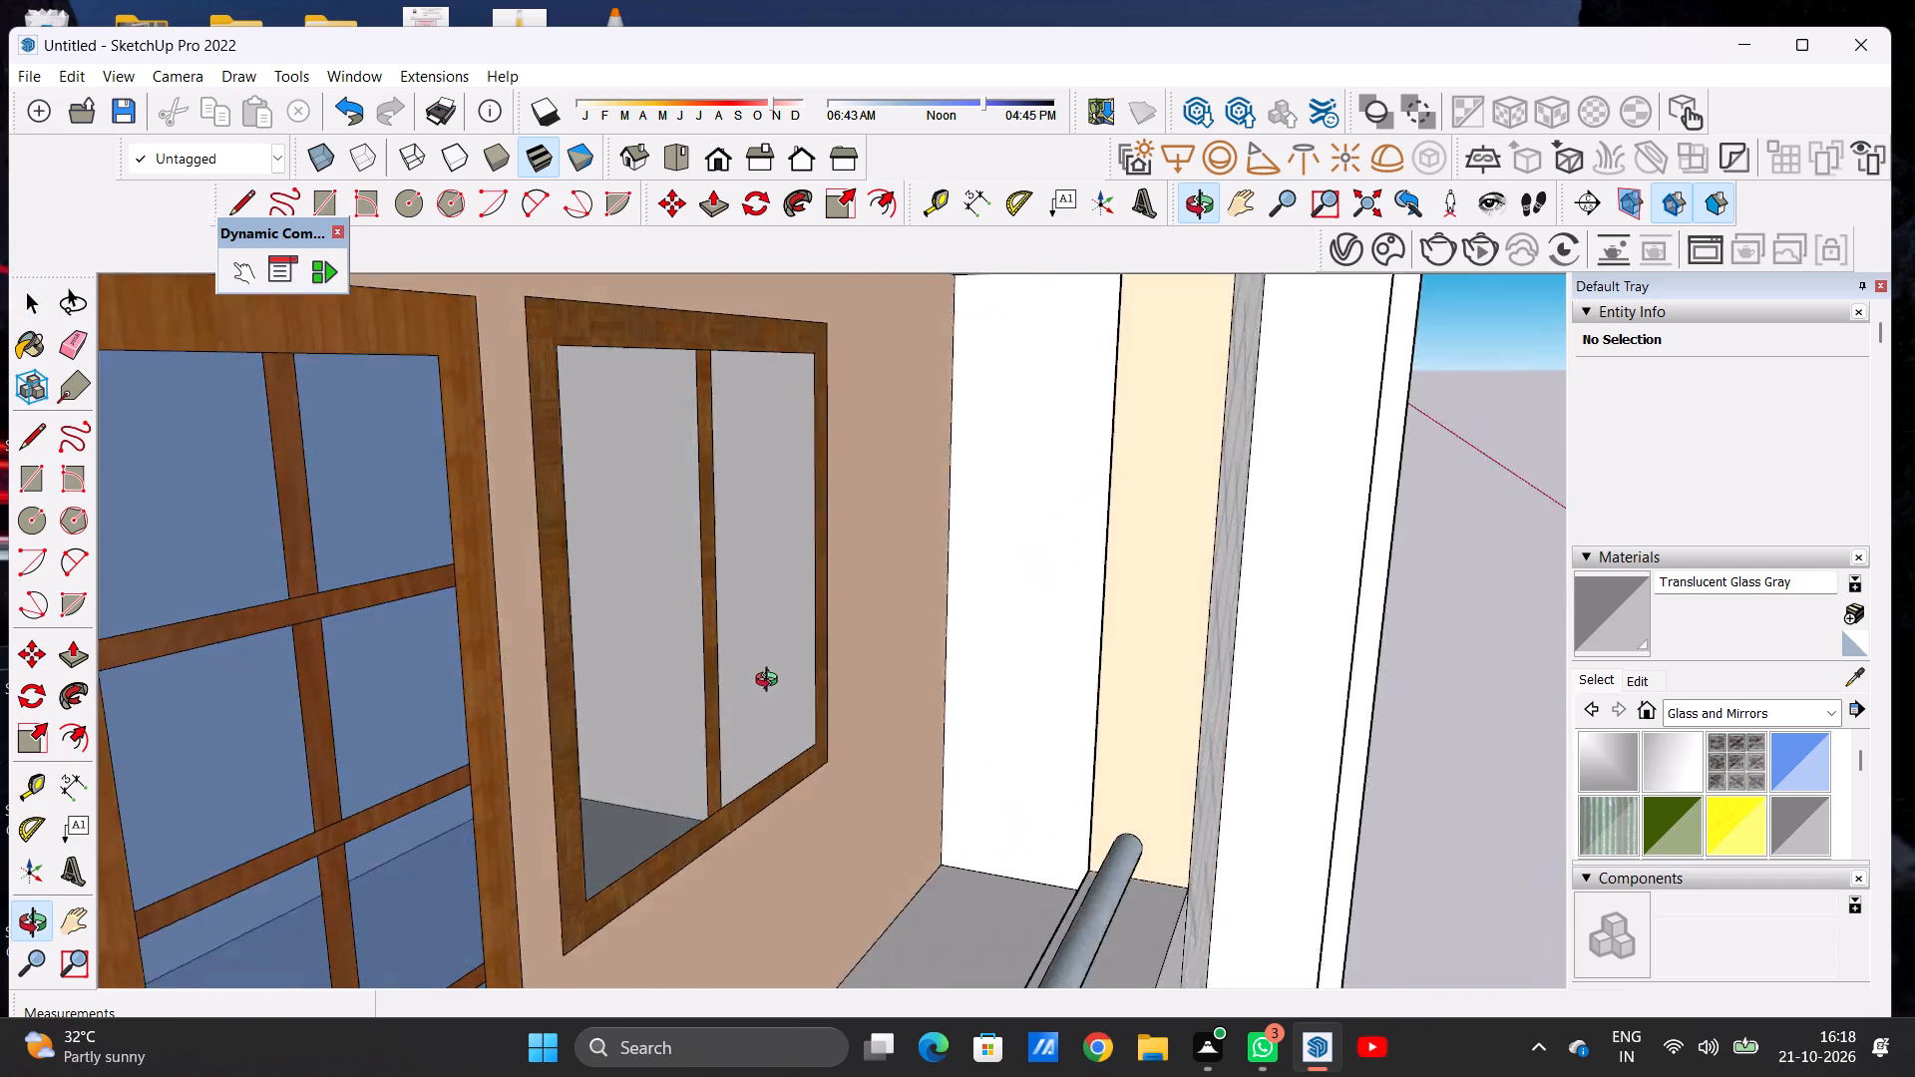
left_click(1584, 673)
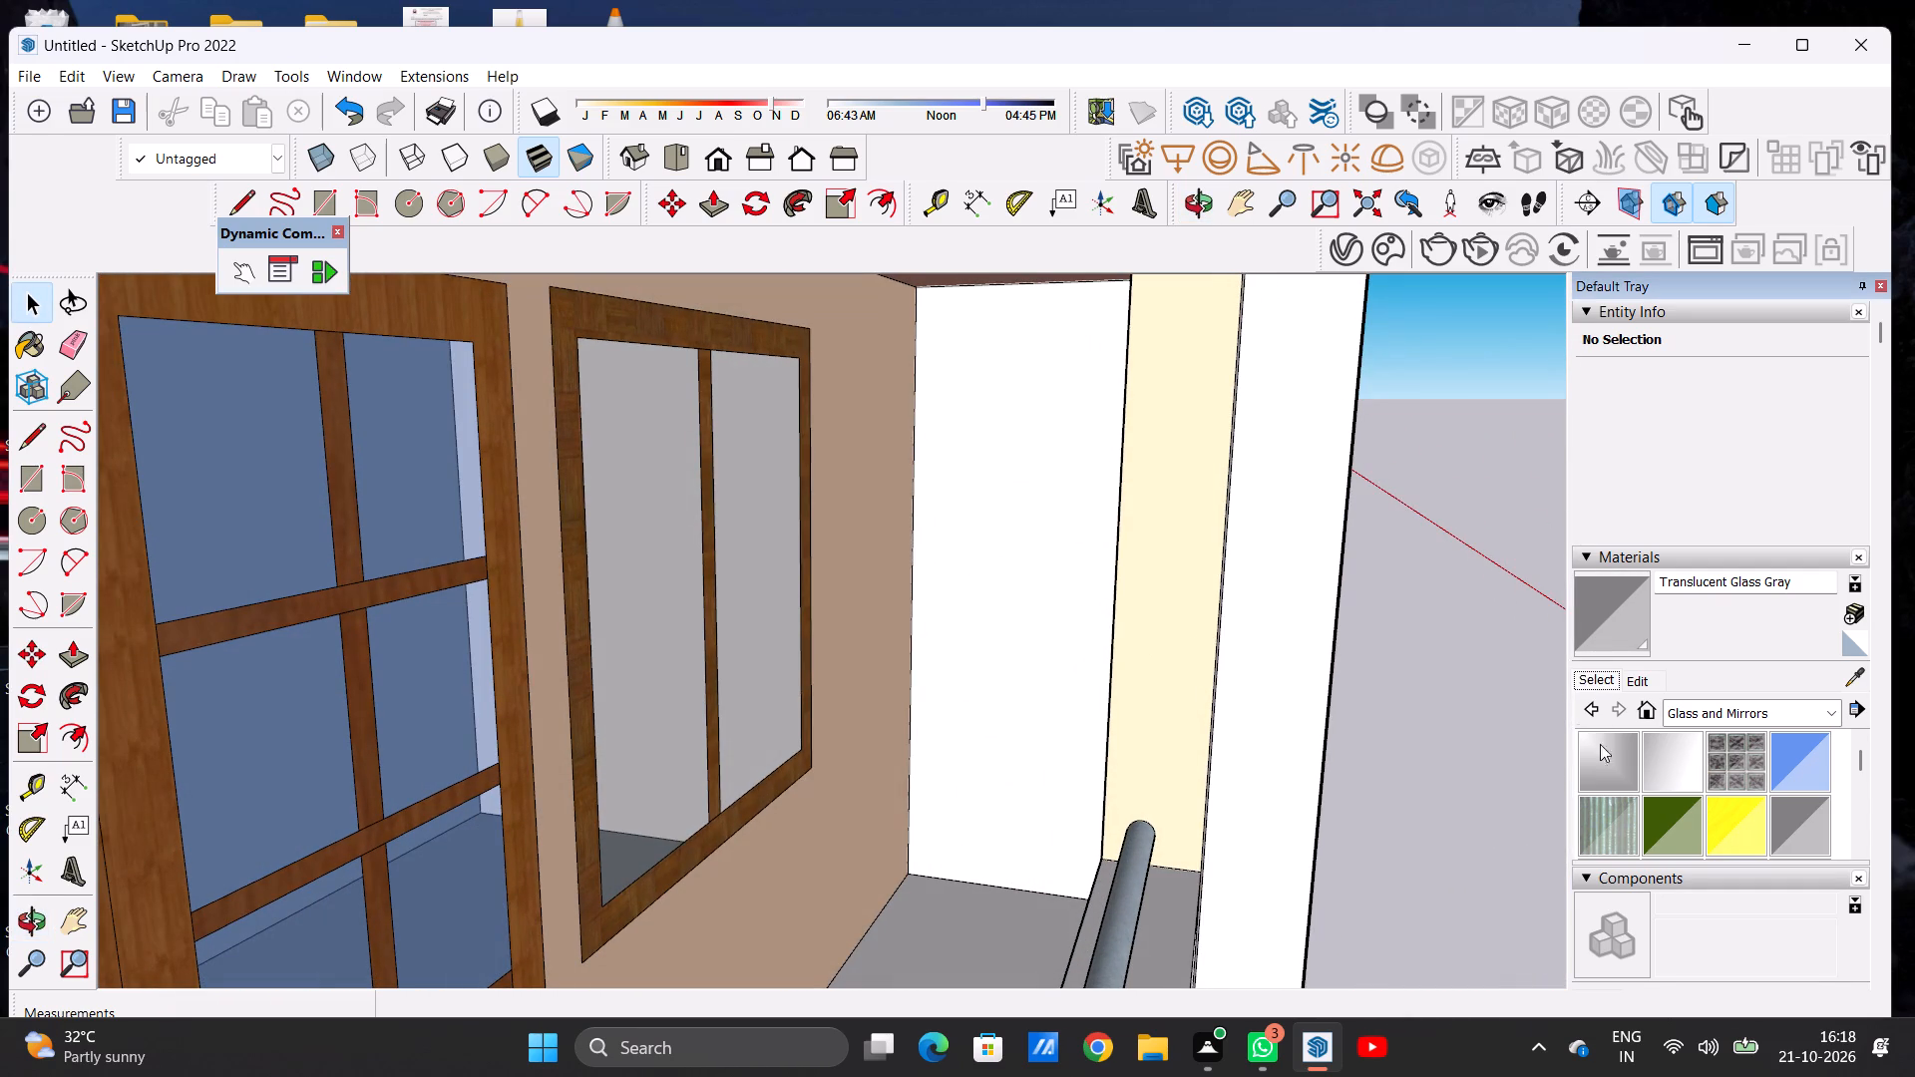
left_click(1698, 715)
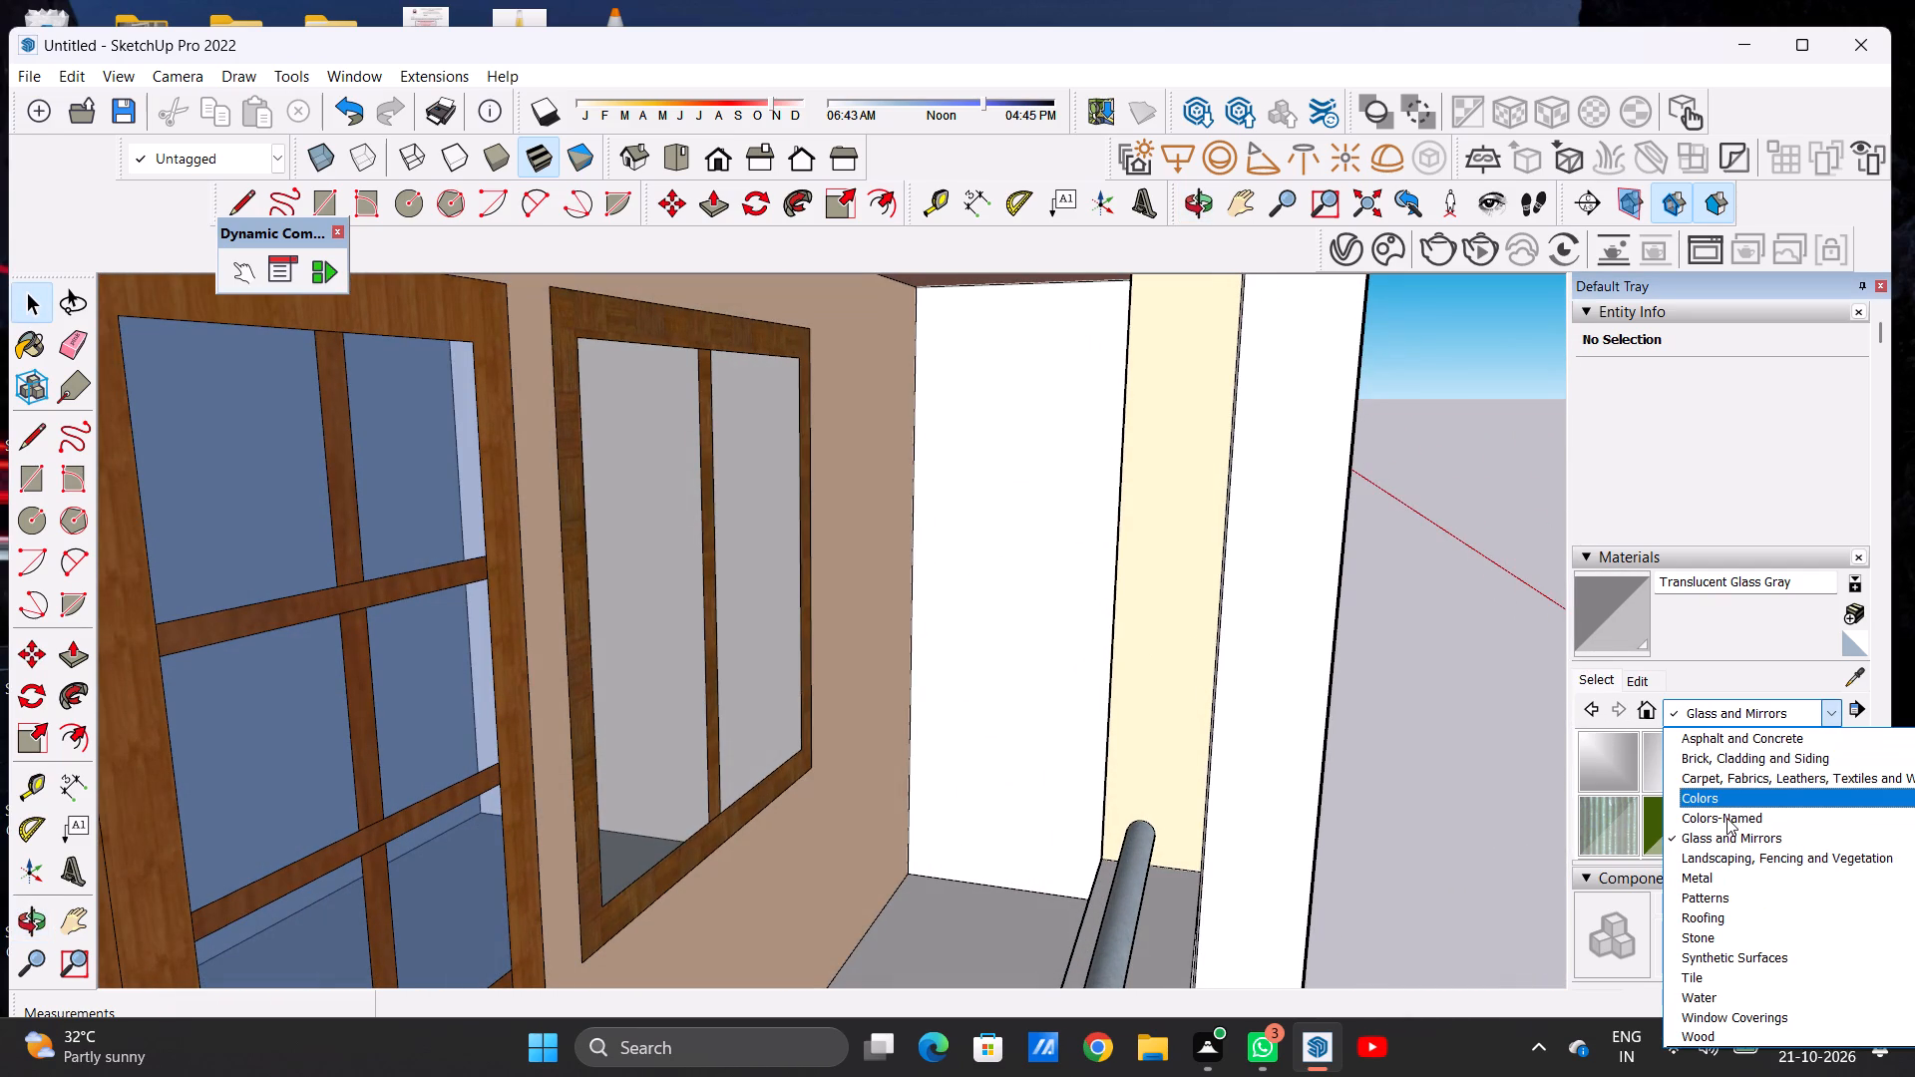
left_click(1735, 820)
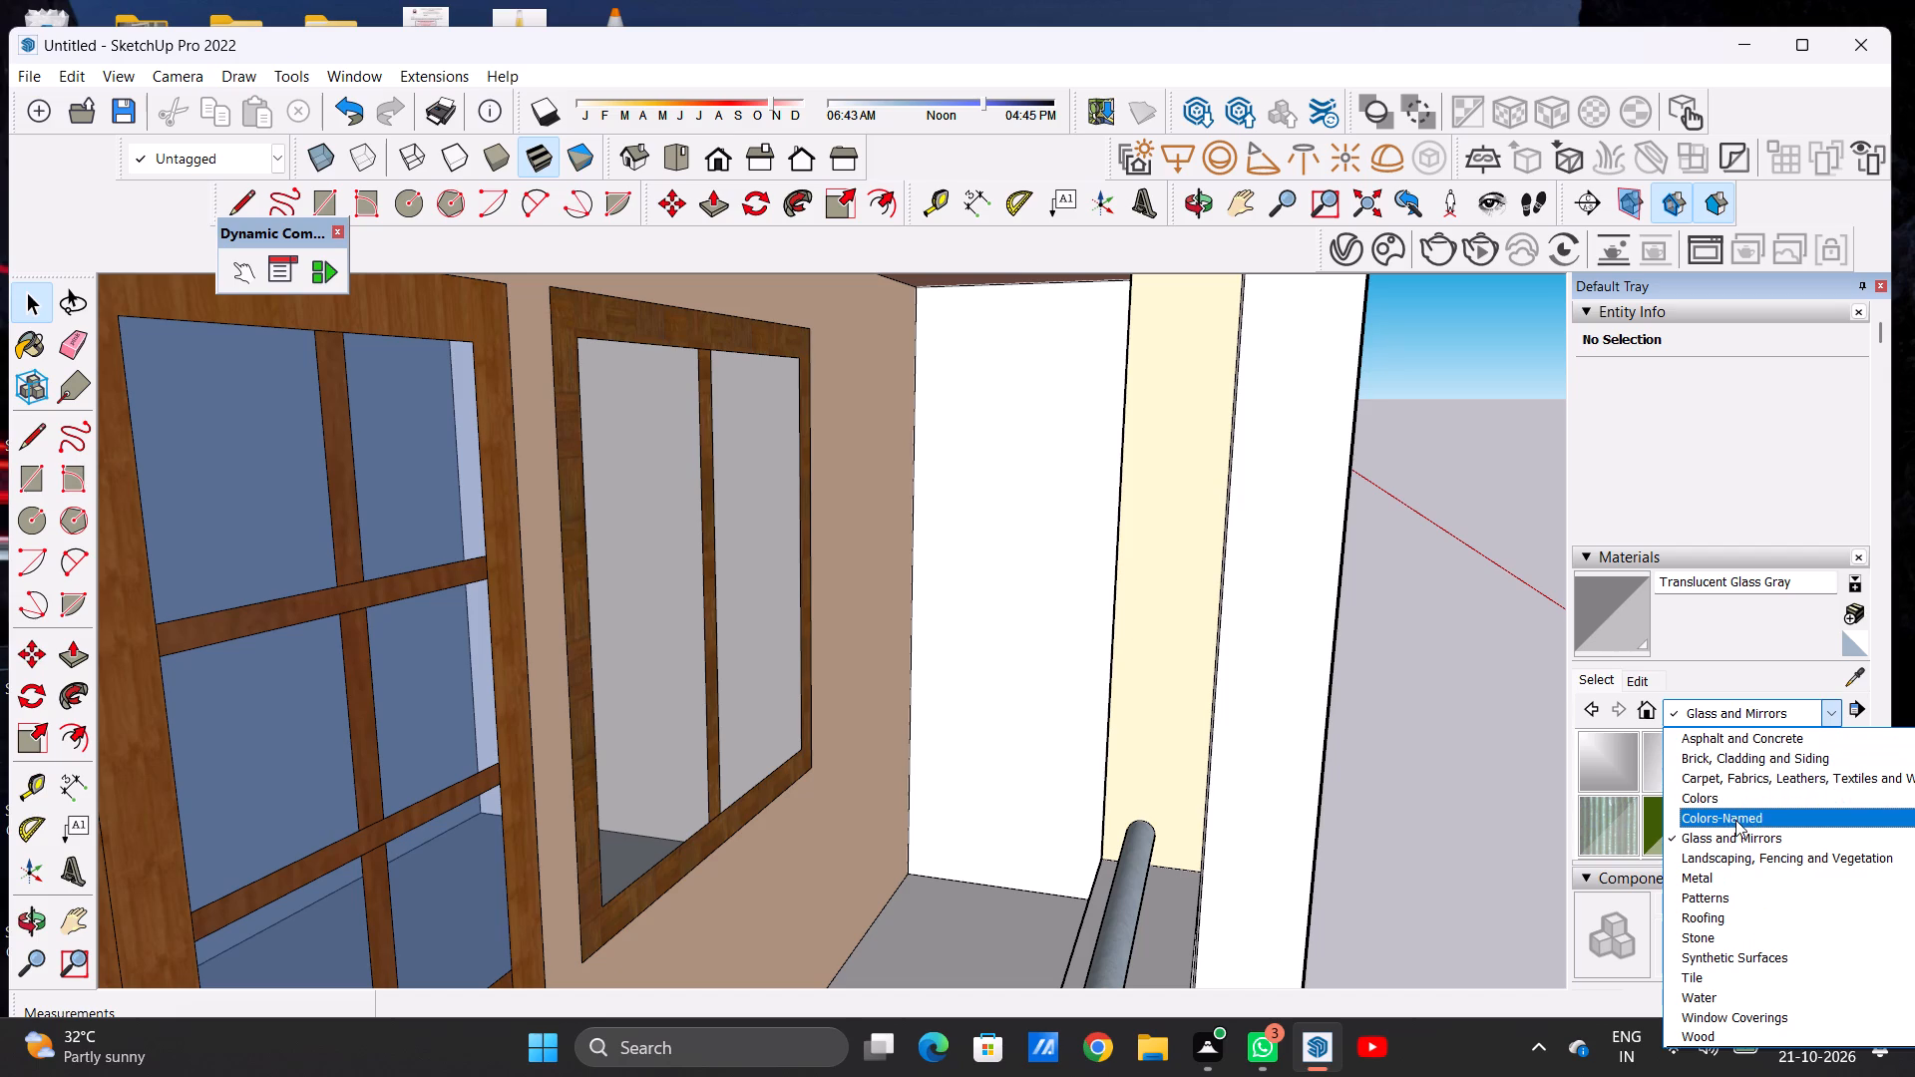
scroll(1727, 795, "down", 2)
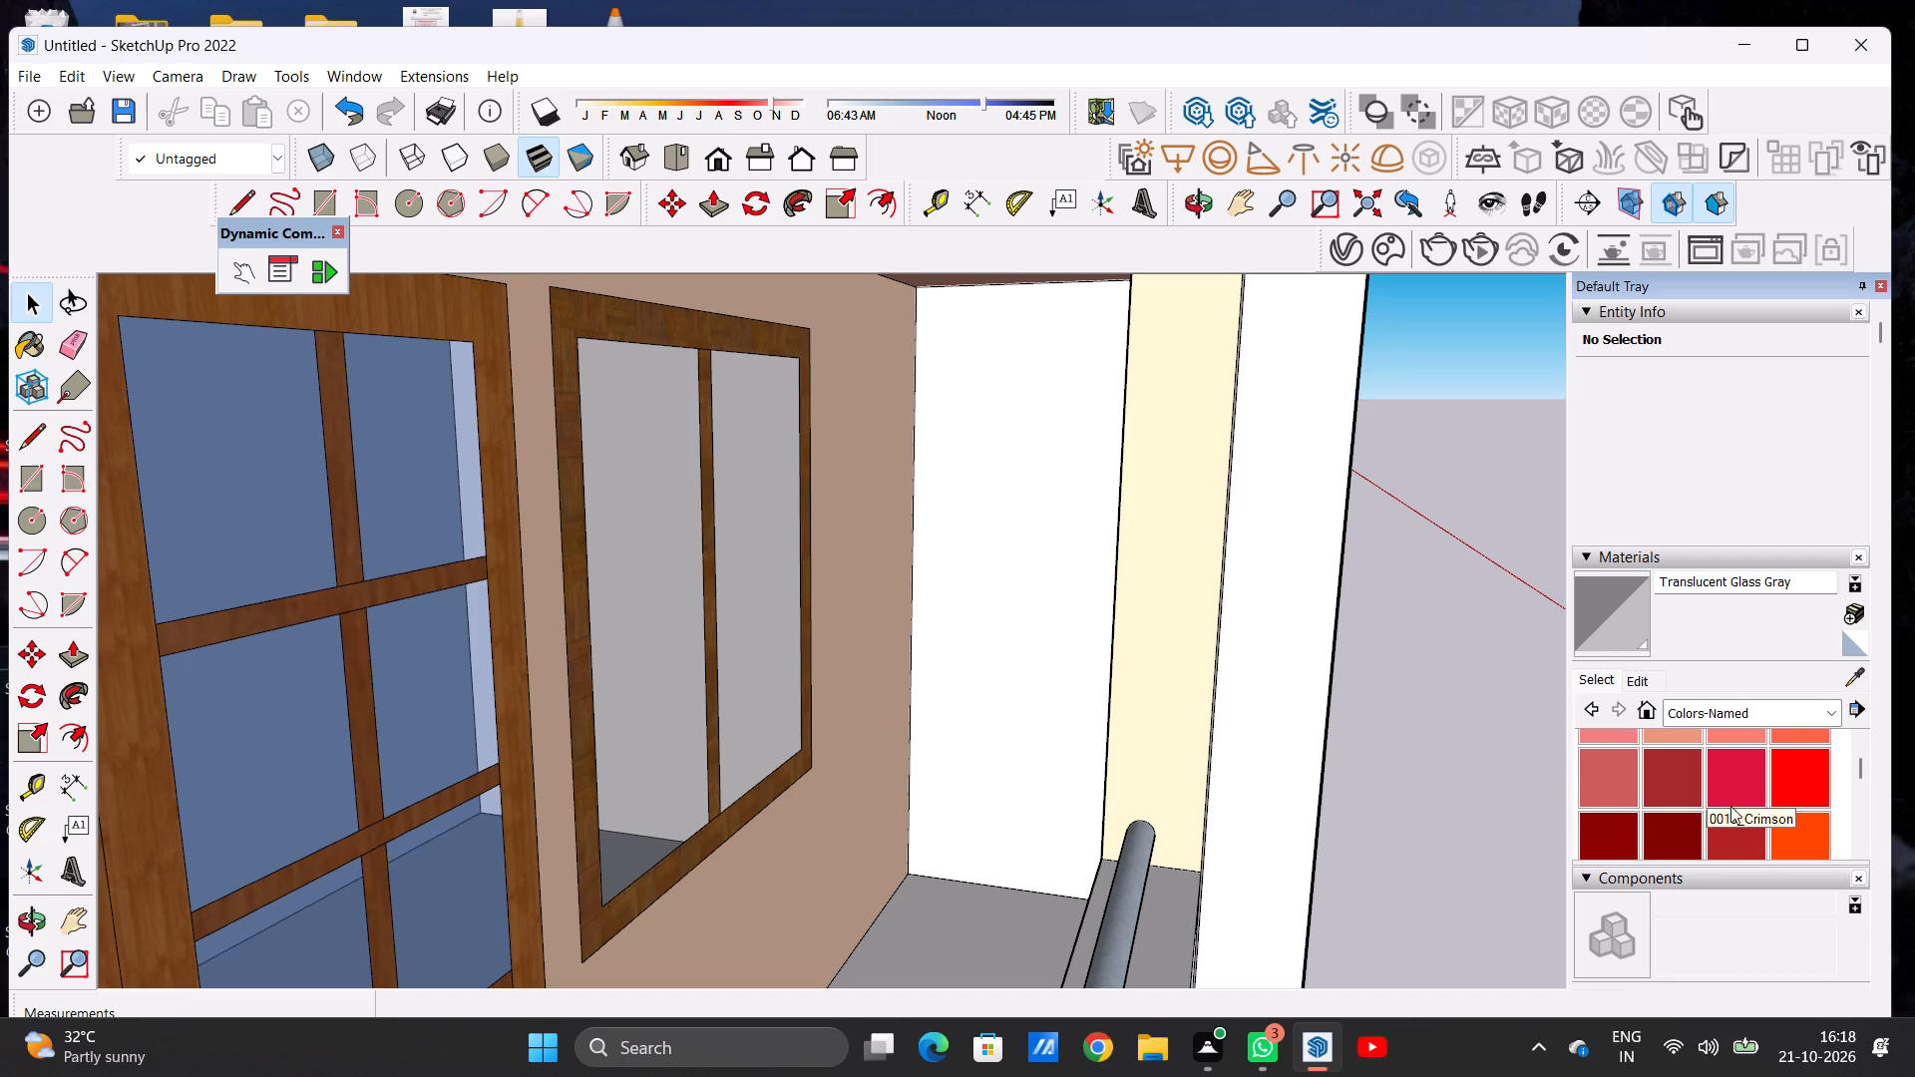
scroll(1732, 806, "down", 2)
scroll(1738, 807, "up", 4)
scroll(1738, 807, "down", 1)
left_click(1796, 769)
left_click(1045, 754)
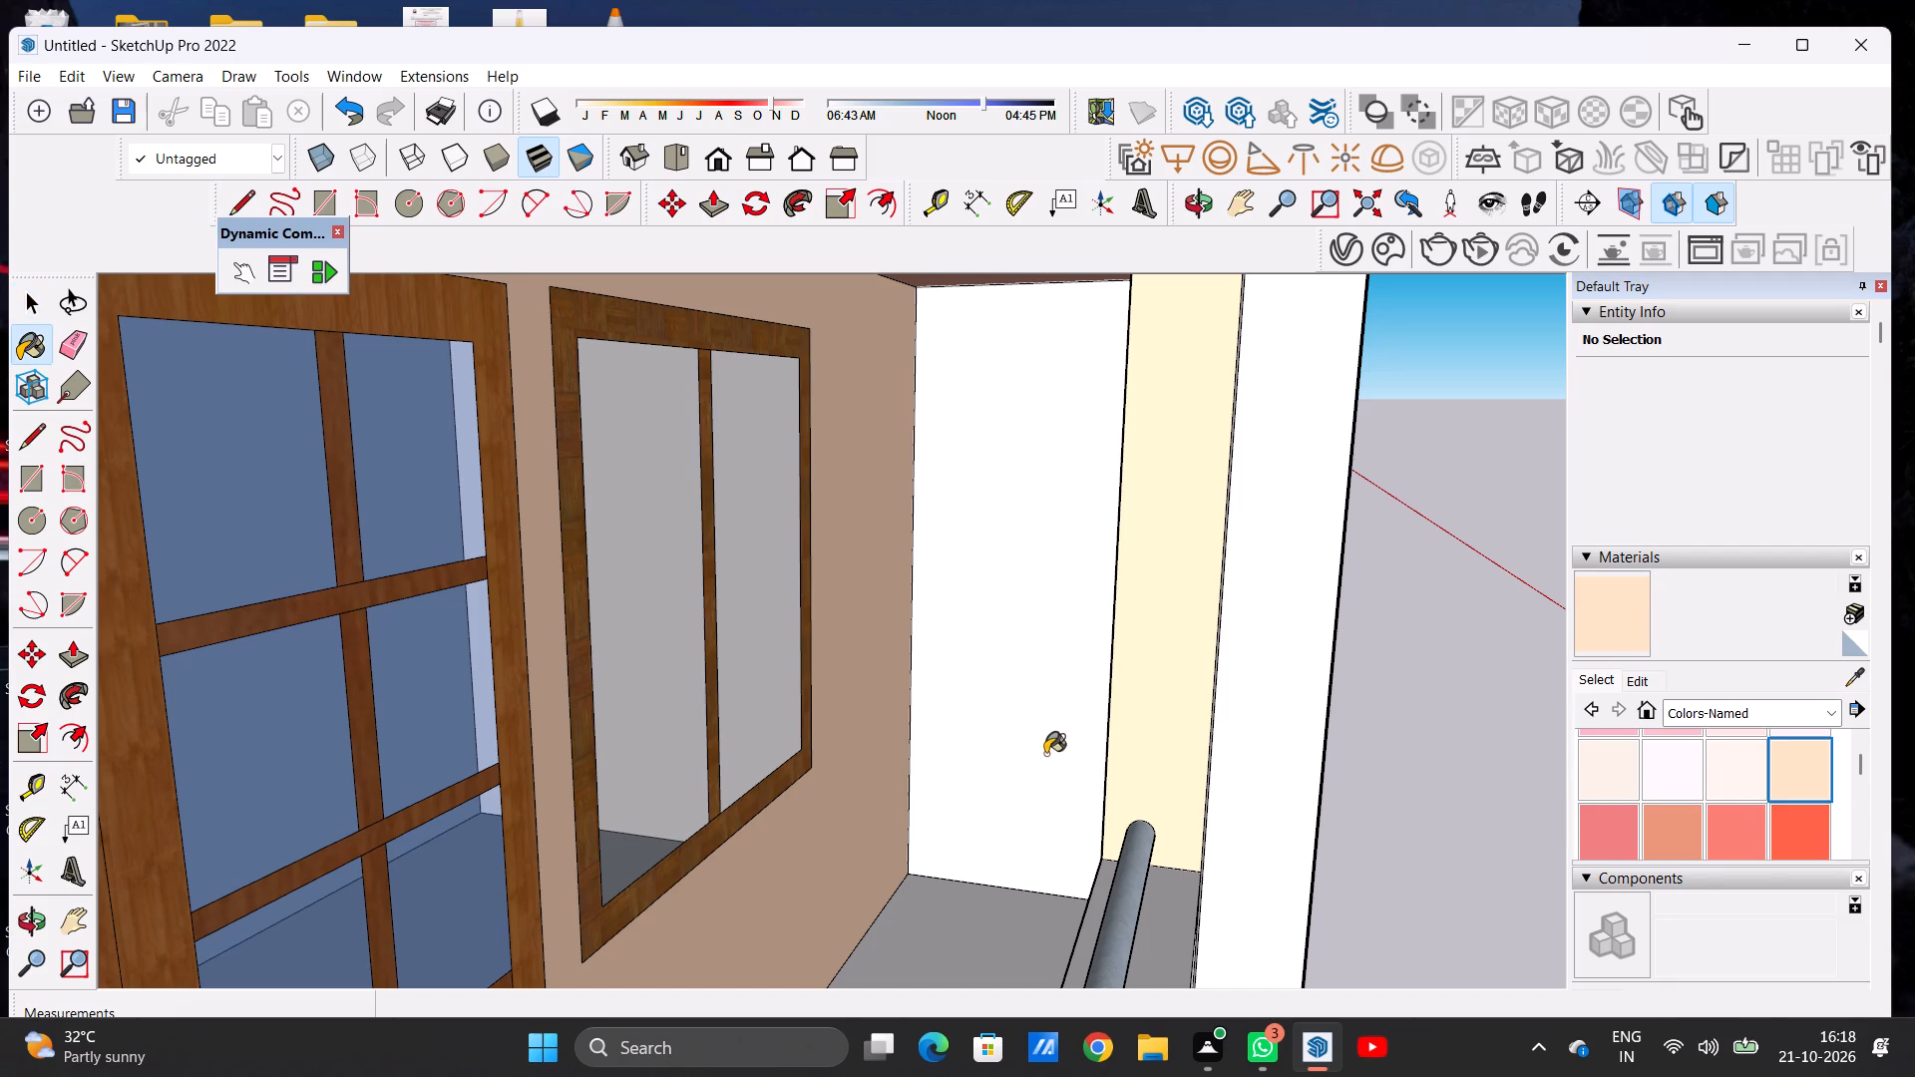
Switch to the standard front view and examine the whole house from the front and from an angle.
scroll(1015, 752, "down", 4)
scroll(1015, 756, "down", 20)
scroll(1015, 756, "down", 7)
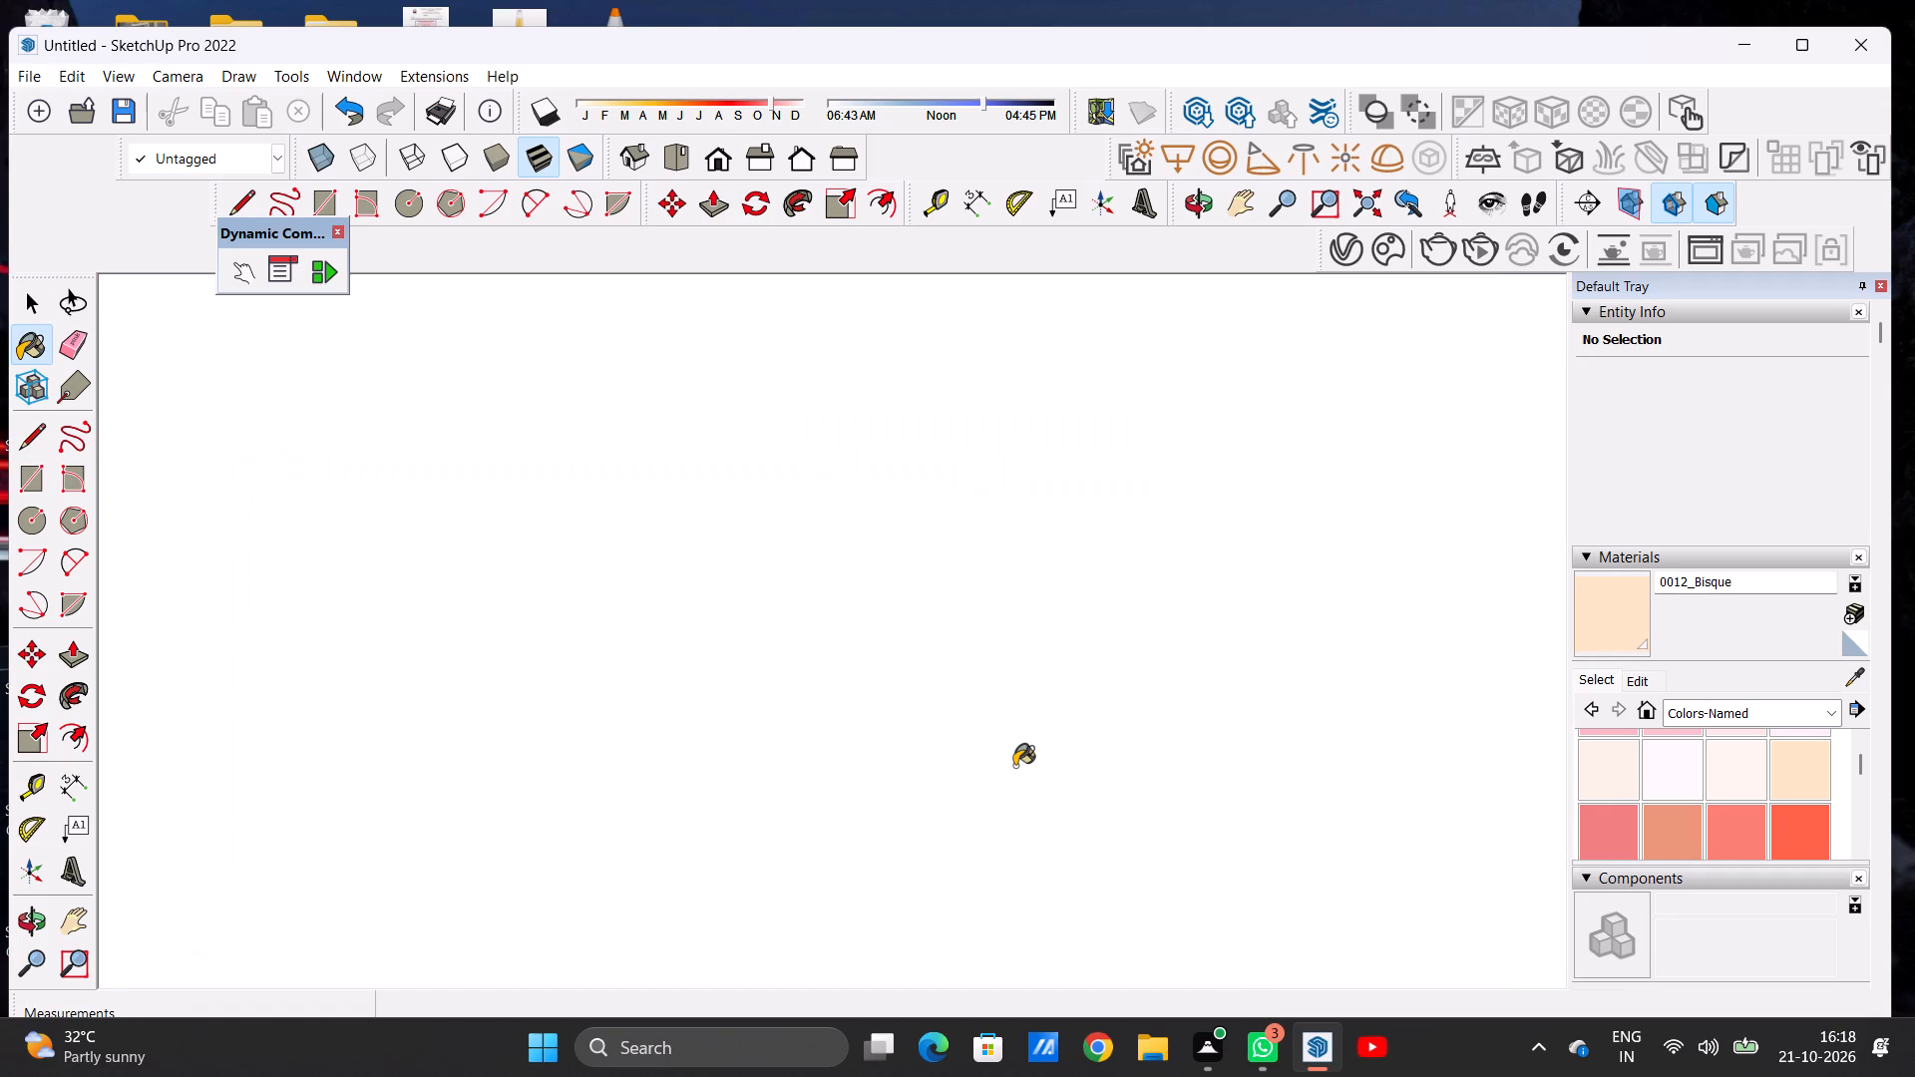
scroll(1014, 766, "down", 6)
left_click(721, 163)
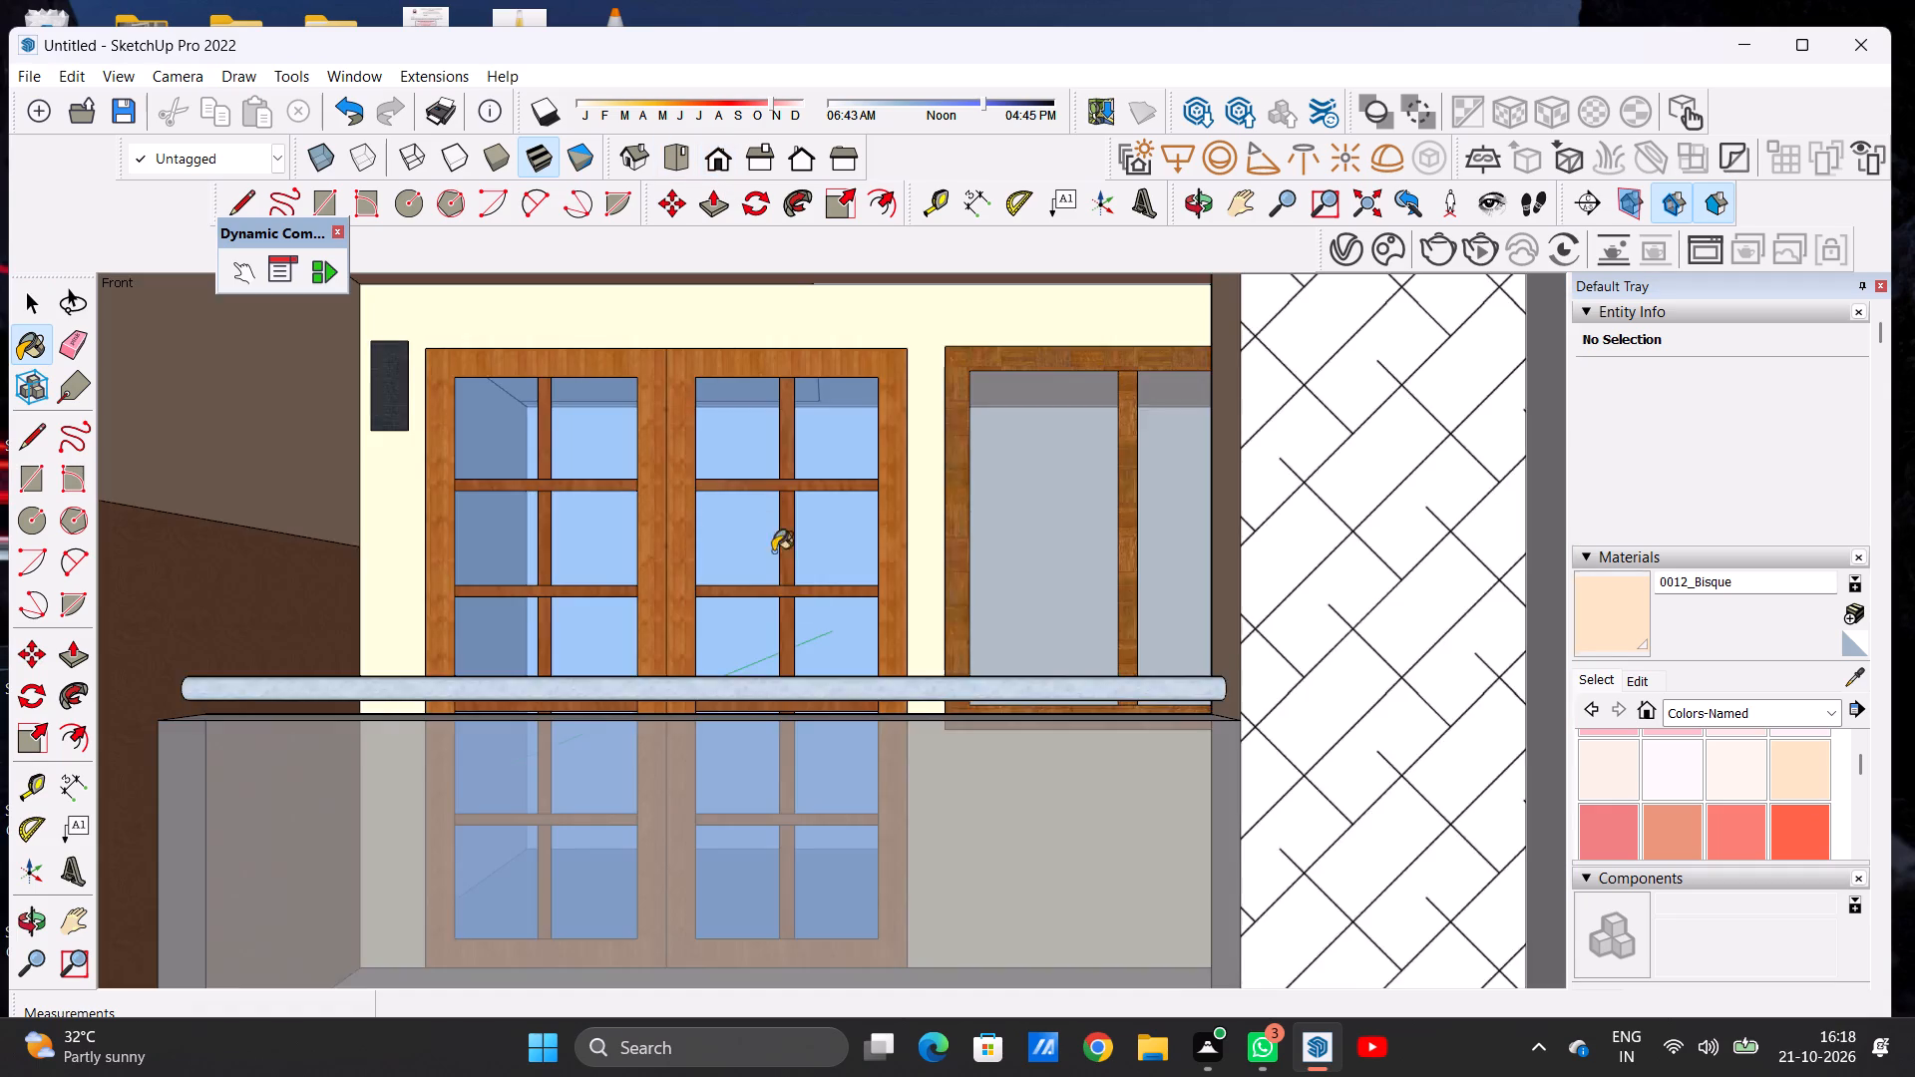
scroll(809, 655, "down", 20)
scroll(809, 655, "down", 5)
scroll(859, 754, "up", 6)
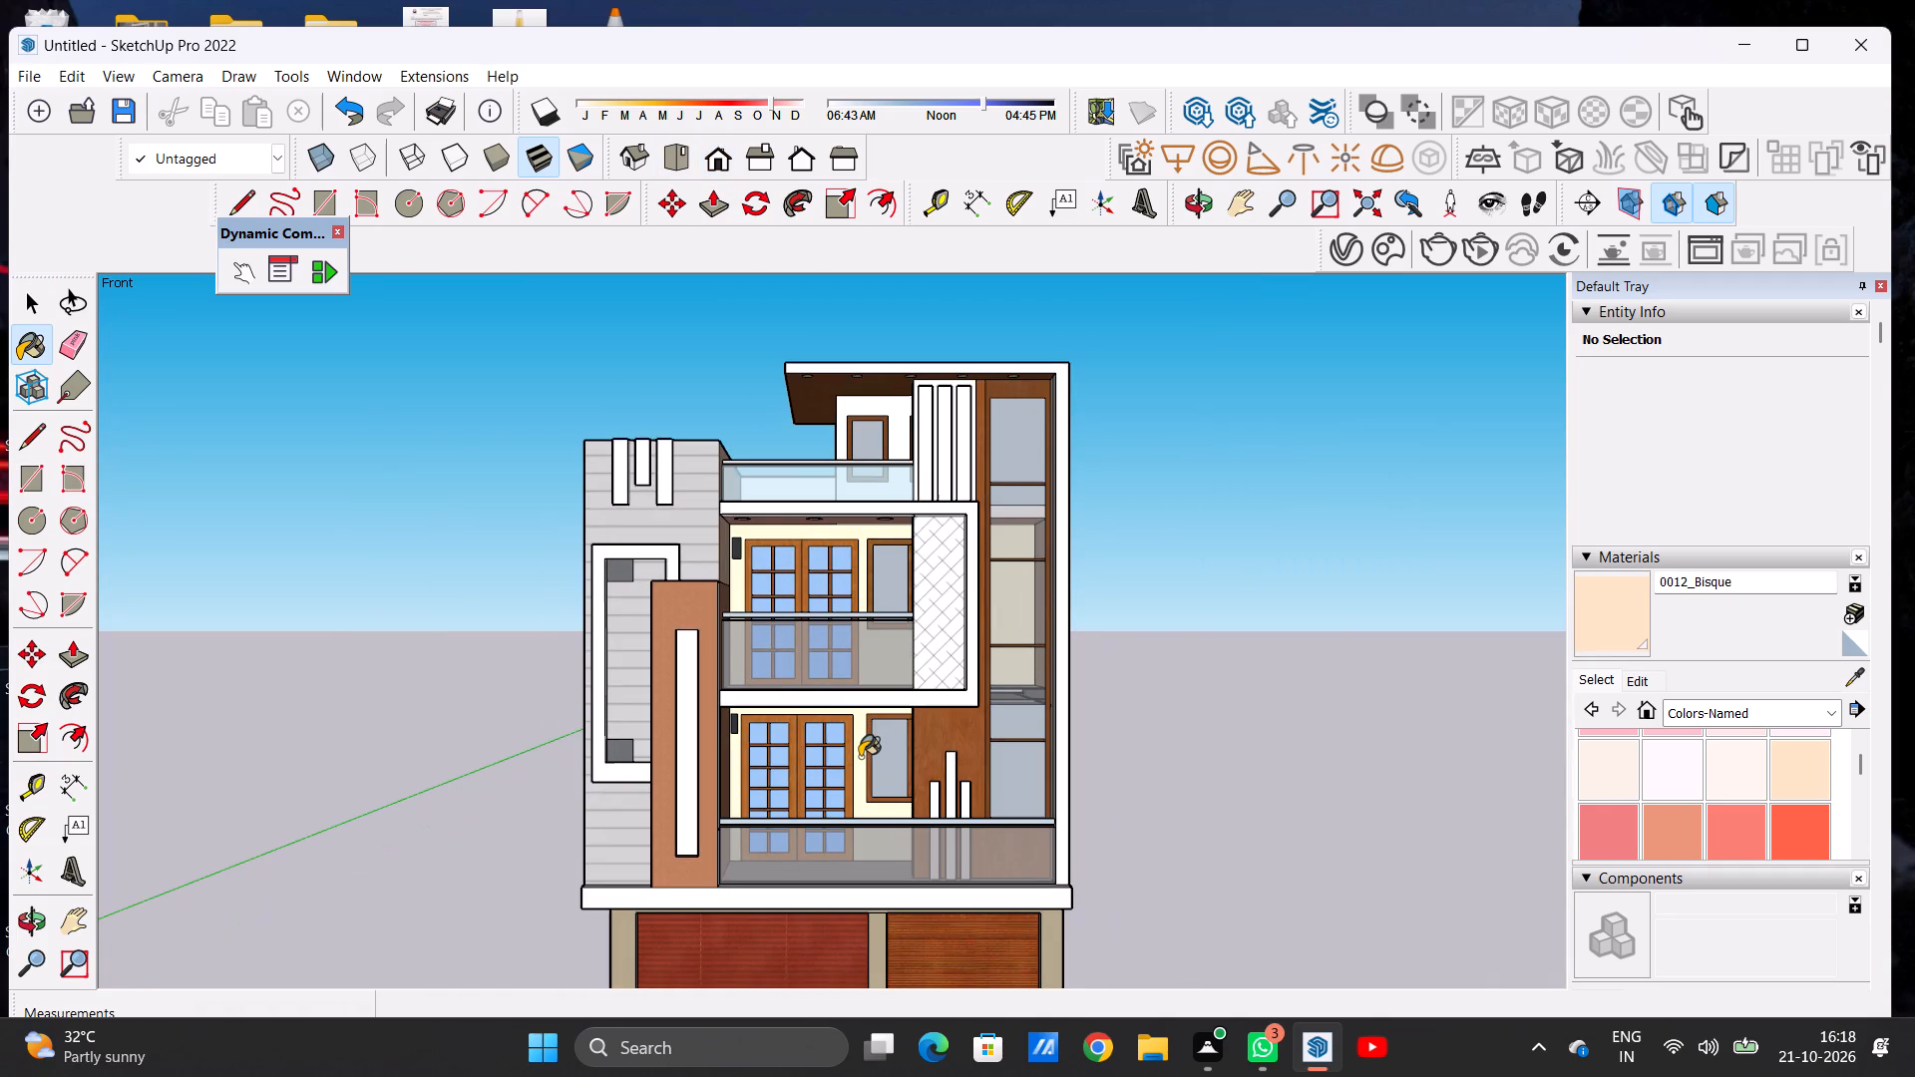
key("space")
middle_click_drag(881, 628, 1072, 650)
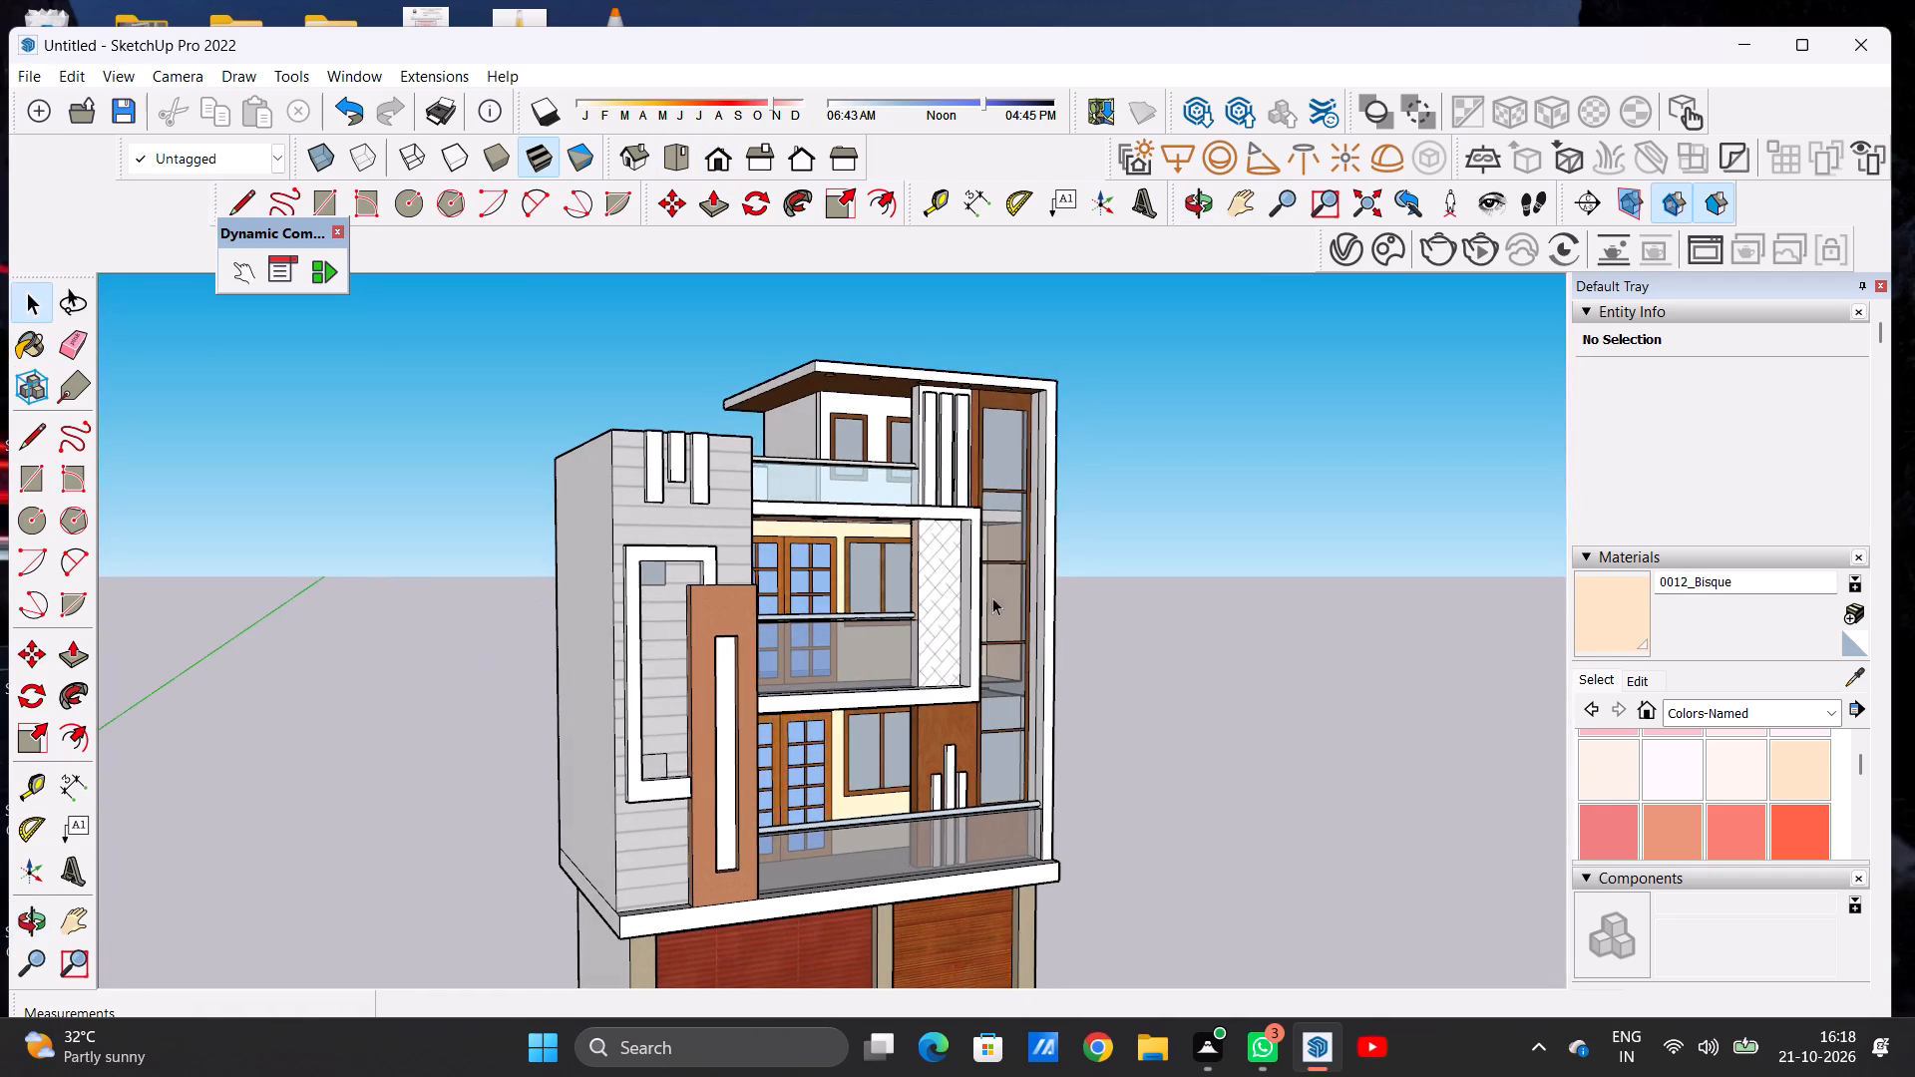
scroll(1002, 640, "up", 1)
middle_click_drag(996, 642, 683, 662)
scroll(1007, 646, "down", 10)
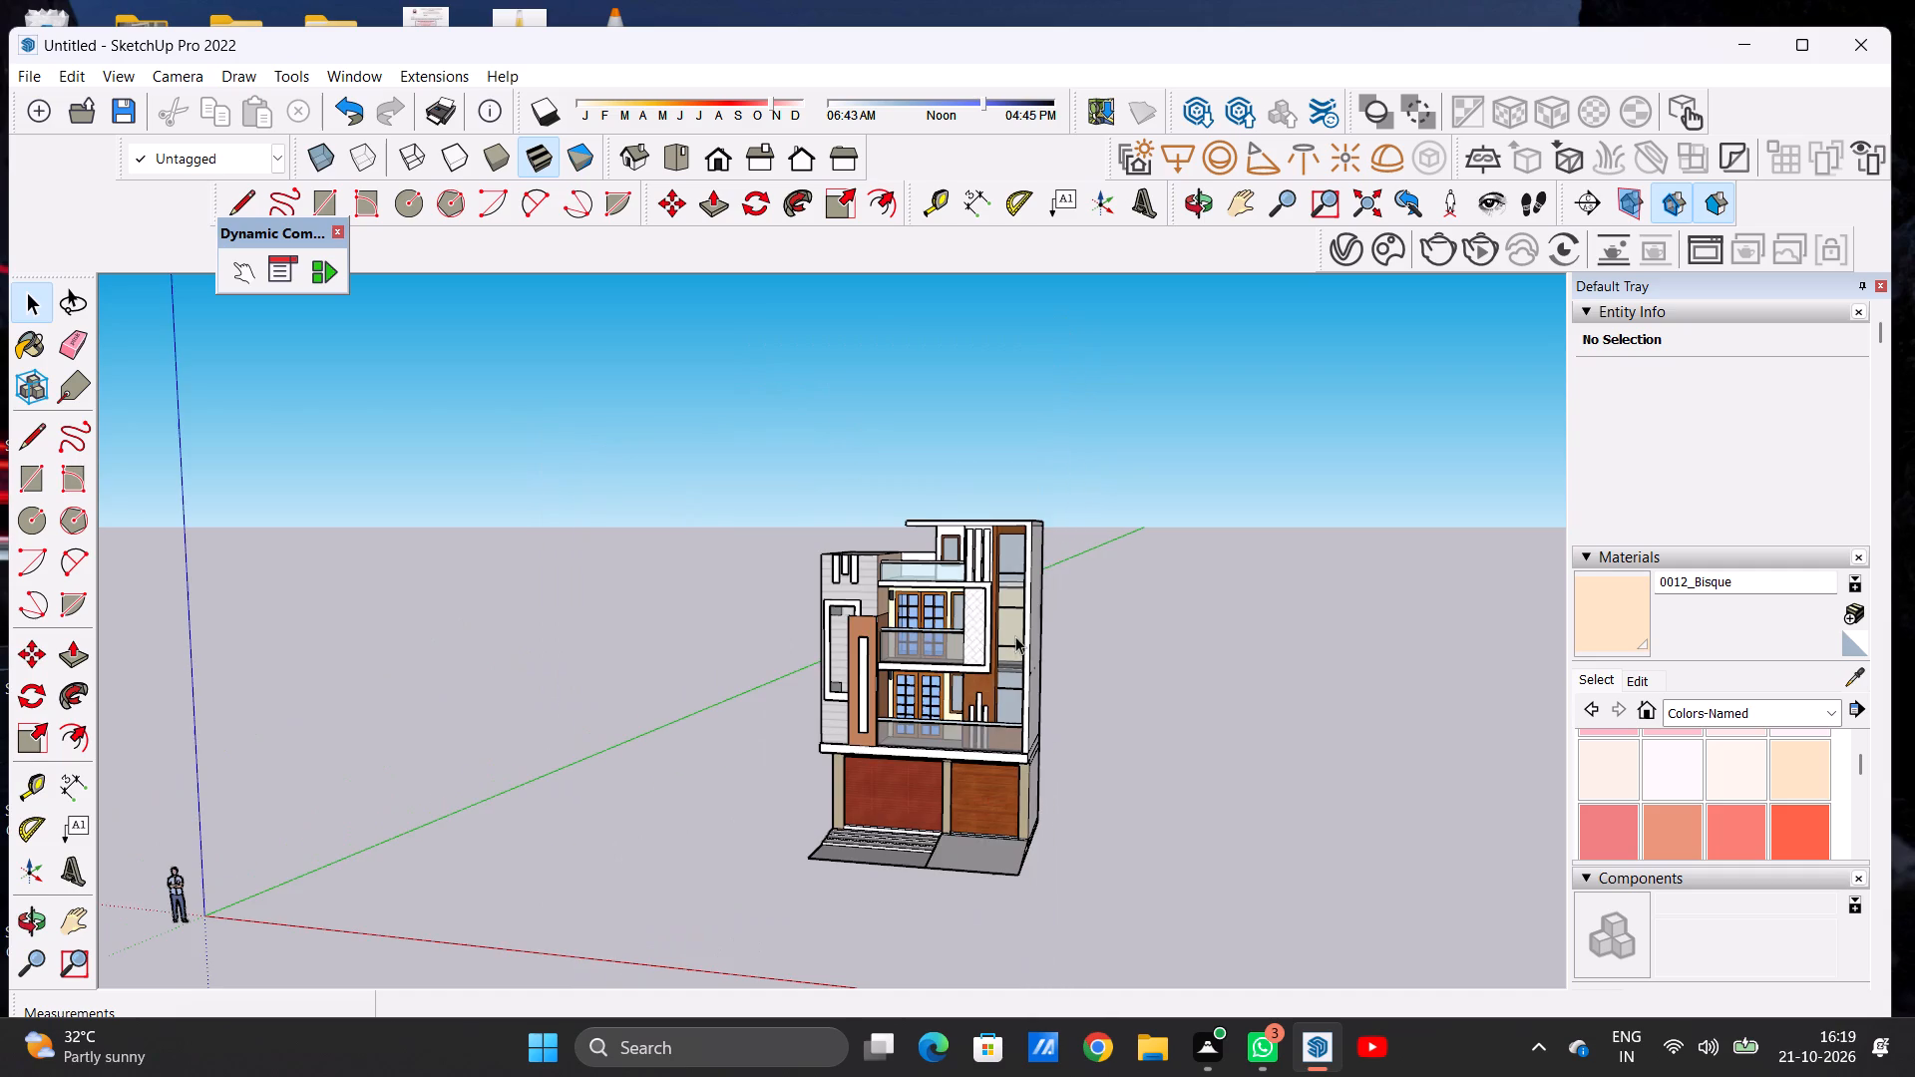
scroll(991, 694, "up", 1)
scroll(990, 704, "down", 1)
scroll(991, 717, "up", 4)
Examine the lower balcony's window, walls and wood panel from an angle, and the full facade from a distance.
middle_click_drag(925, 703, 1060, 714)
scroll(964, 670, "up", 14)
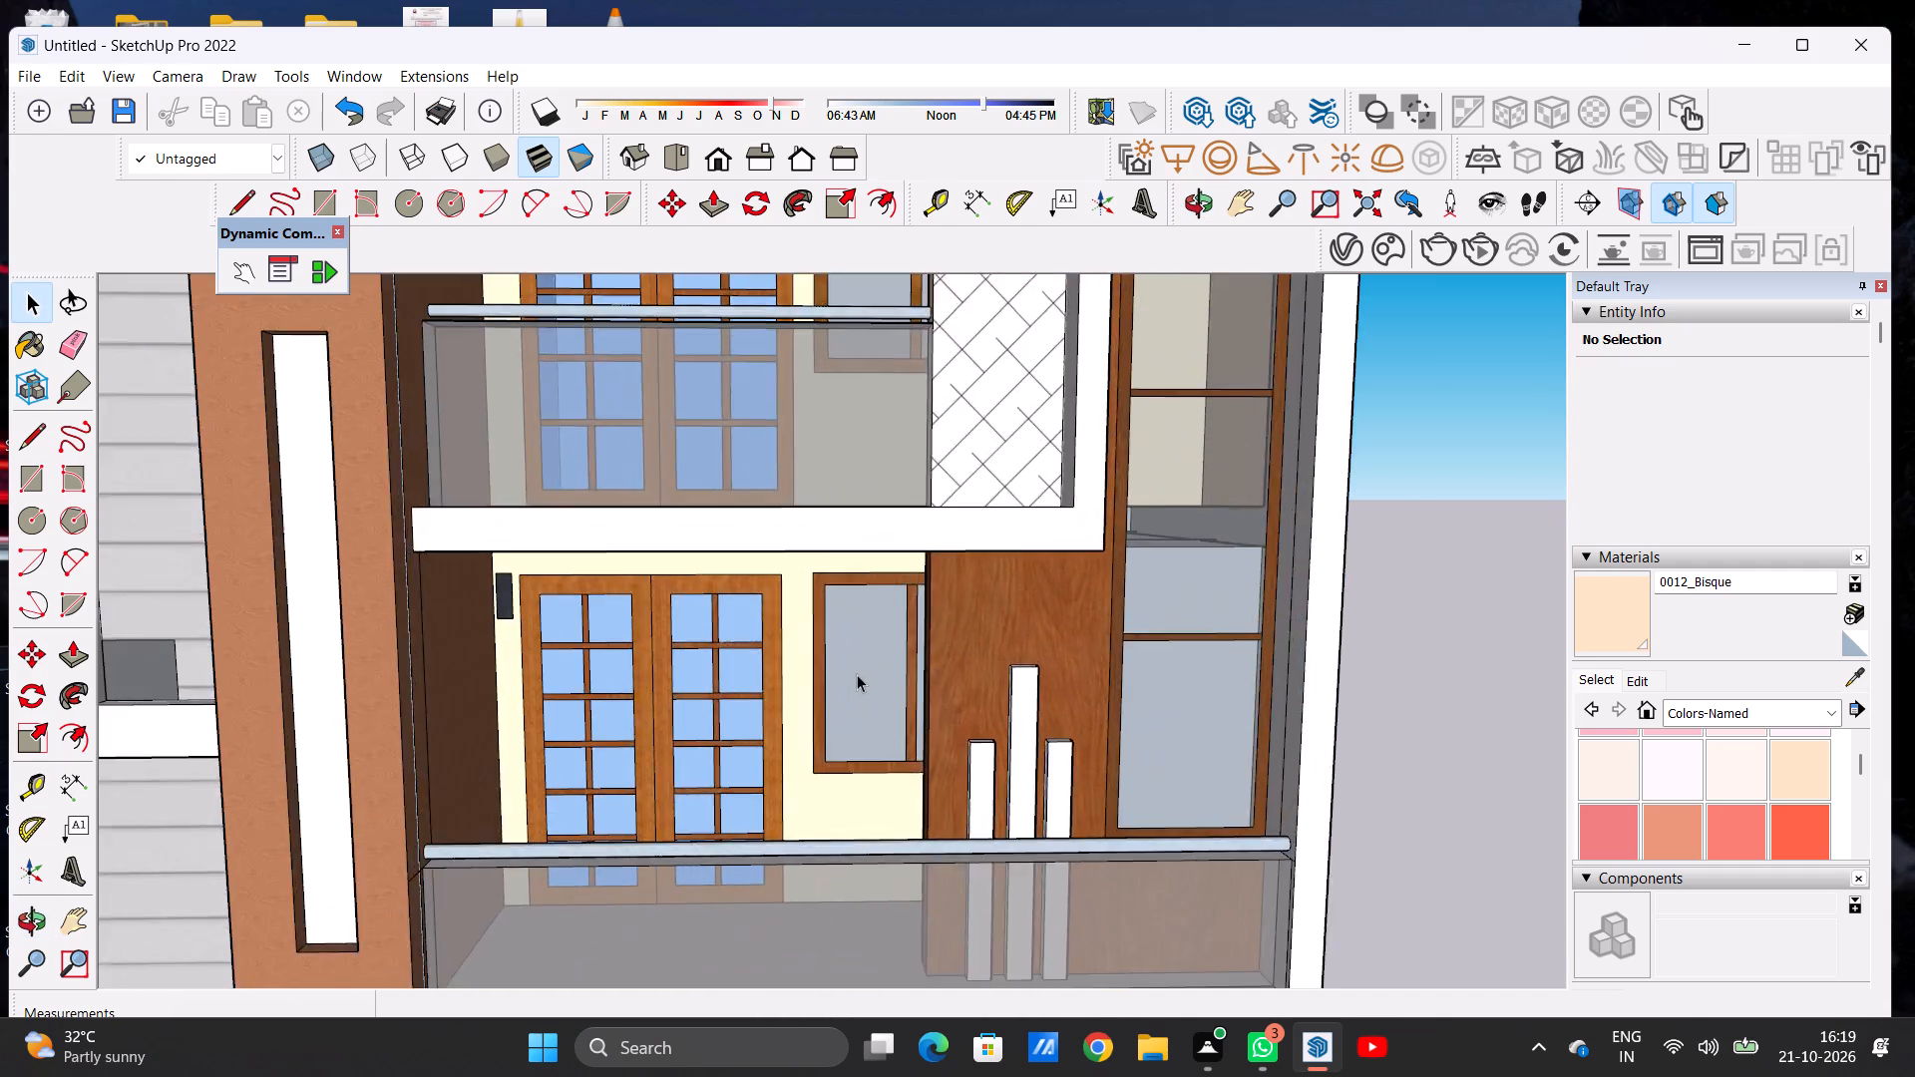
scroll(857, 674, "up", 3)
scroll(855, 674, "down", 1)
scroll(855, 674, "up", 1)
middle_click_drag(844, 677, 1204, 691)
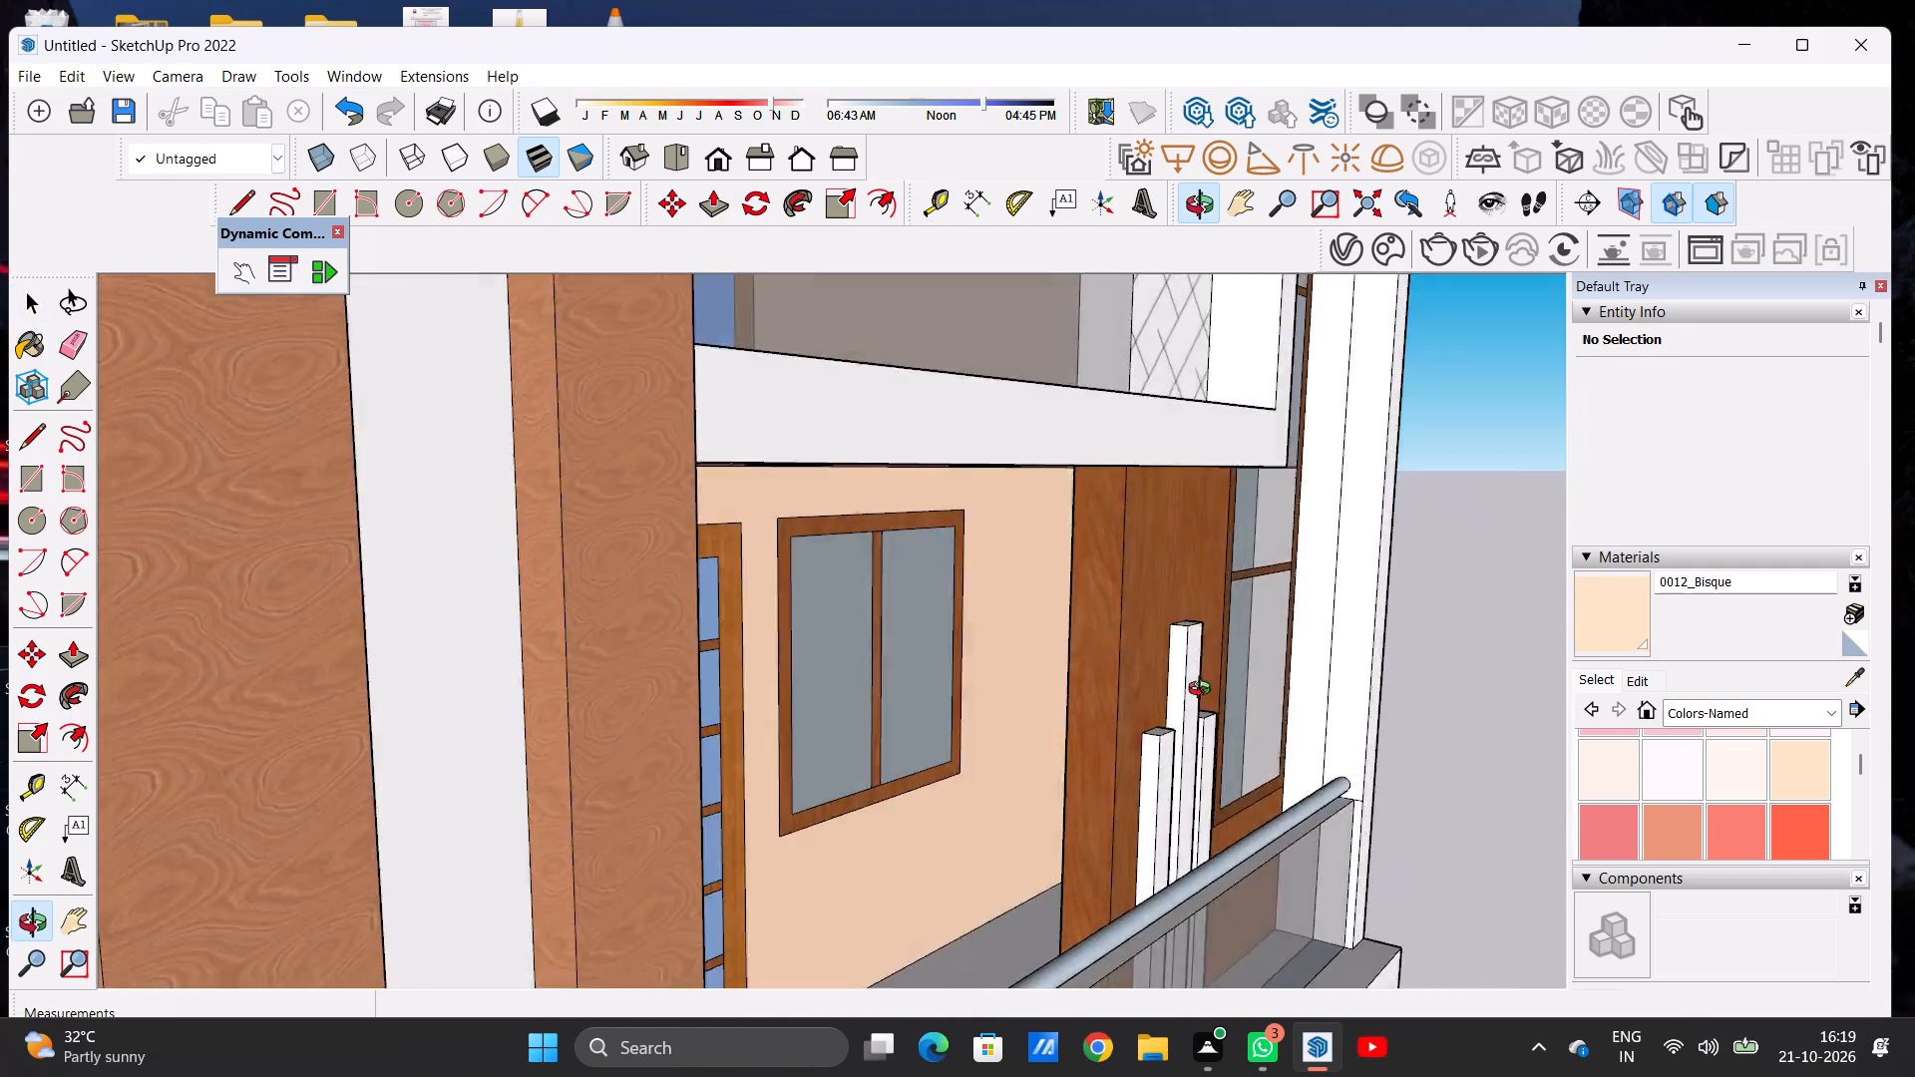
middle_click_drag(1204, 691, 779, 702)
scroll(1085, 742, "down", 14)
scroll(1023, 669, "up", 1)
scroll(1023, 669, "down", 6)
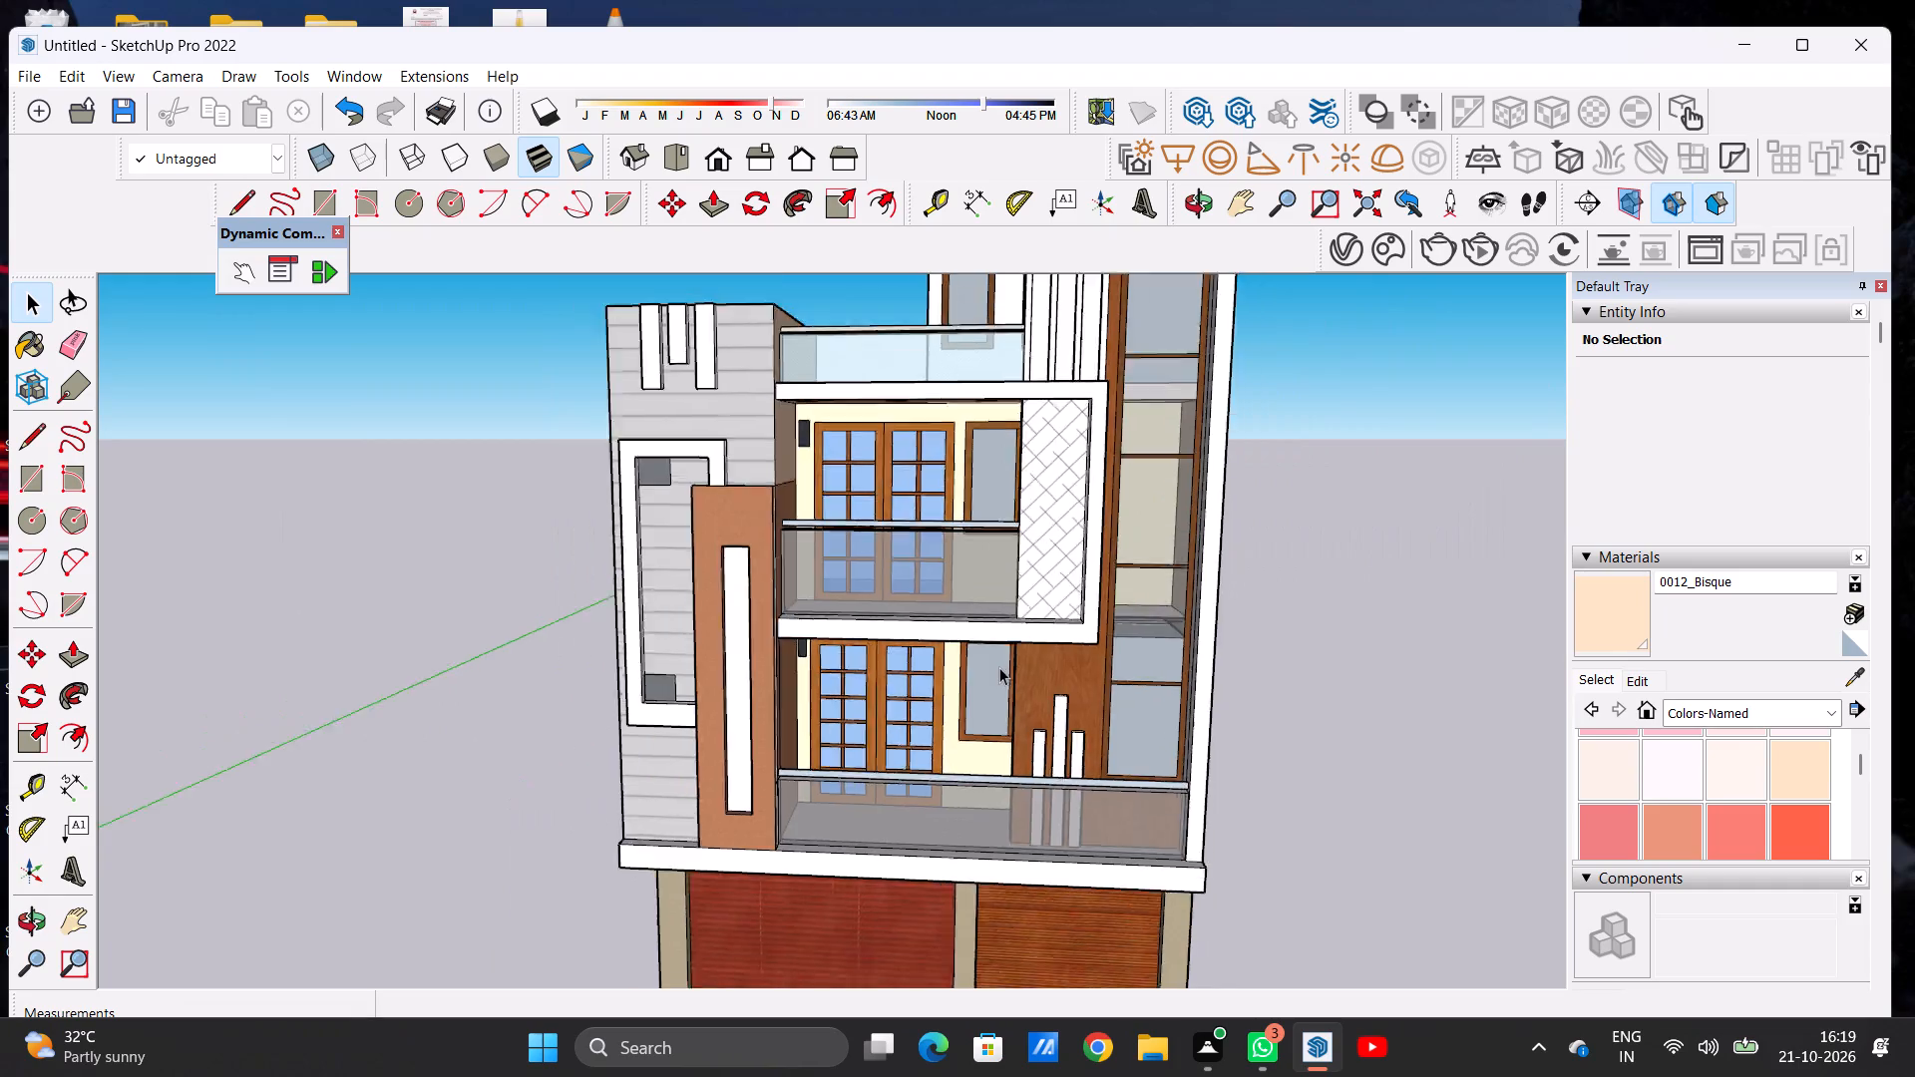
scroll(999, 667, "down", 8)
scroll(920, 751, "up", 6)
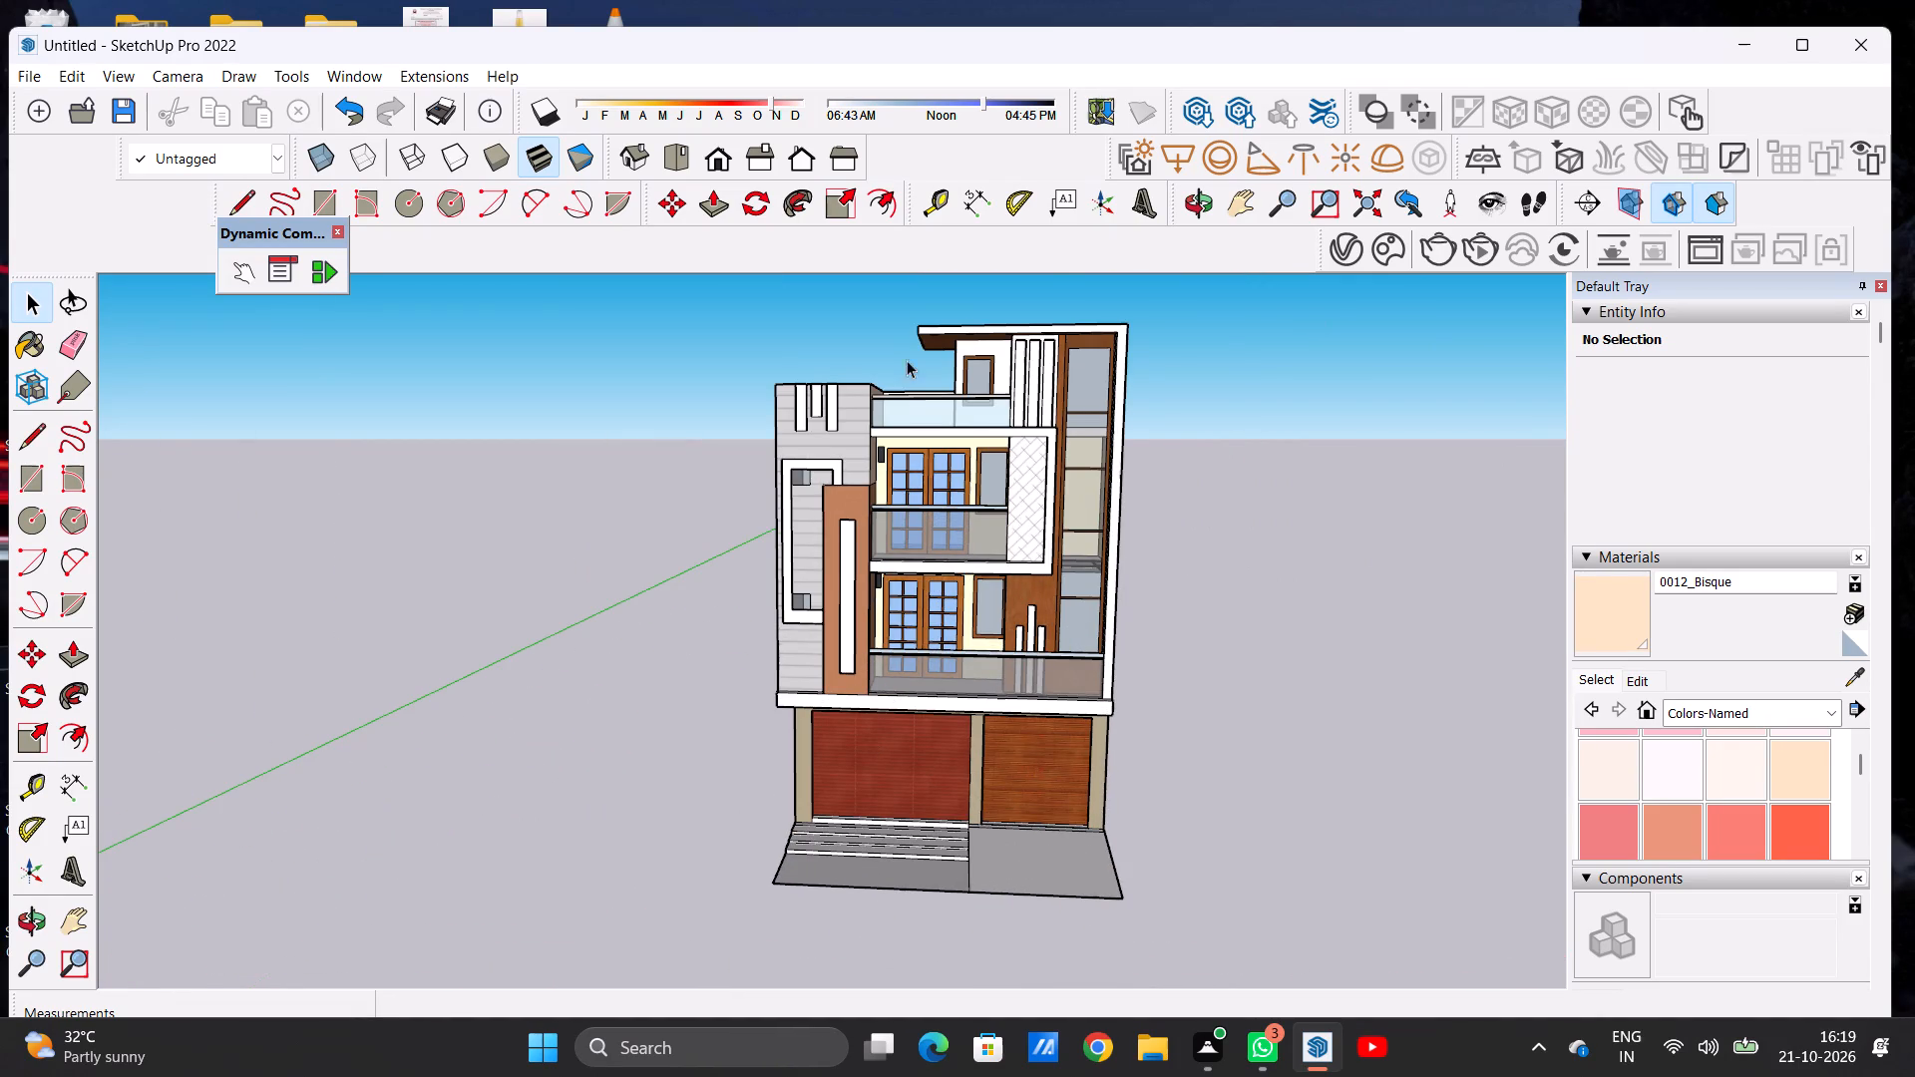
Paint the top-floor room's window wall, side wall and narrow corner strip above the terrace with 0035_Tan from Colors-Named.
scroll(976, 316, "up", 20)
scroll(976, 316, "up", 1)
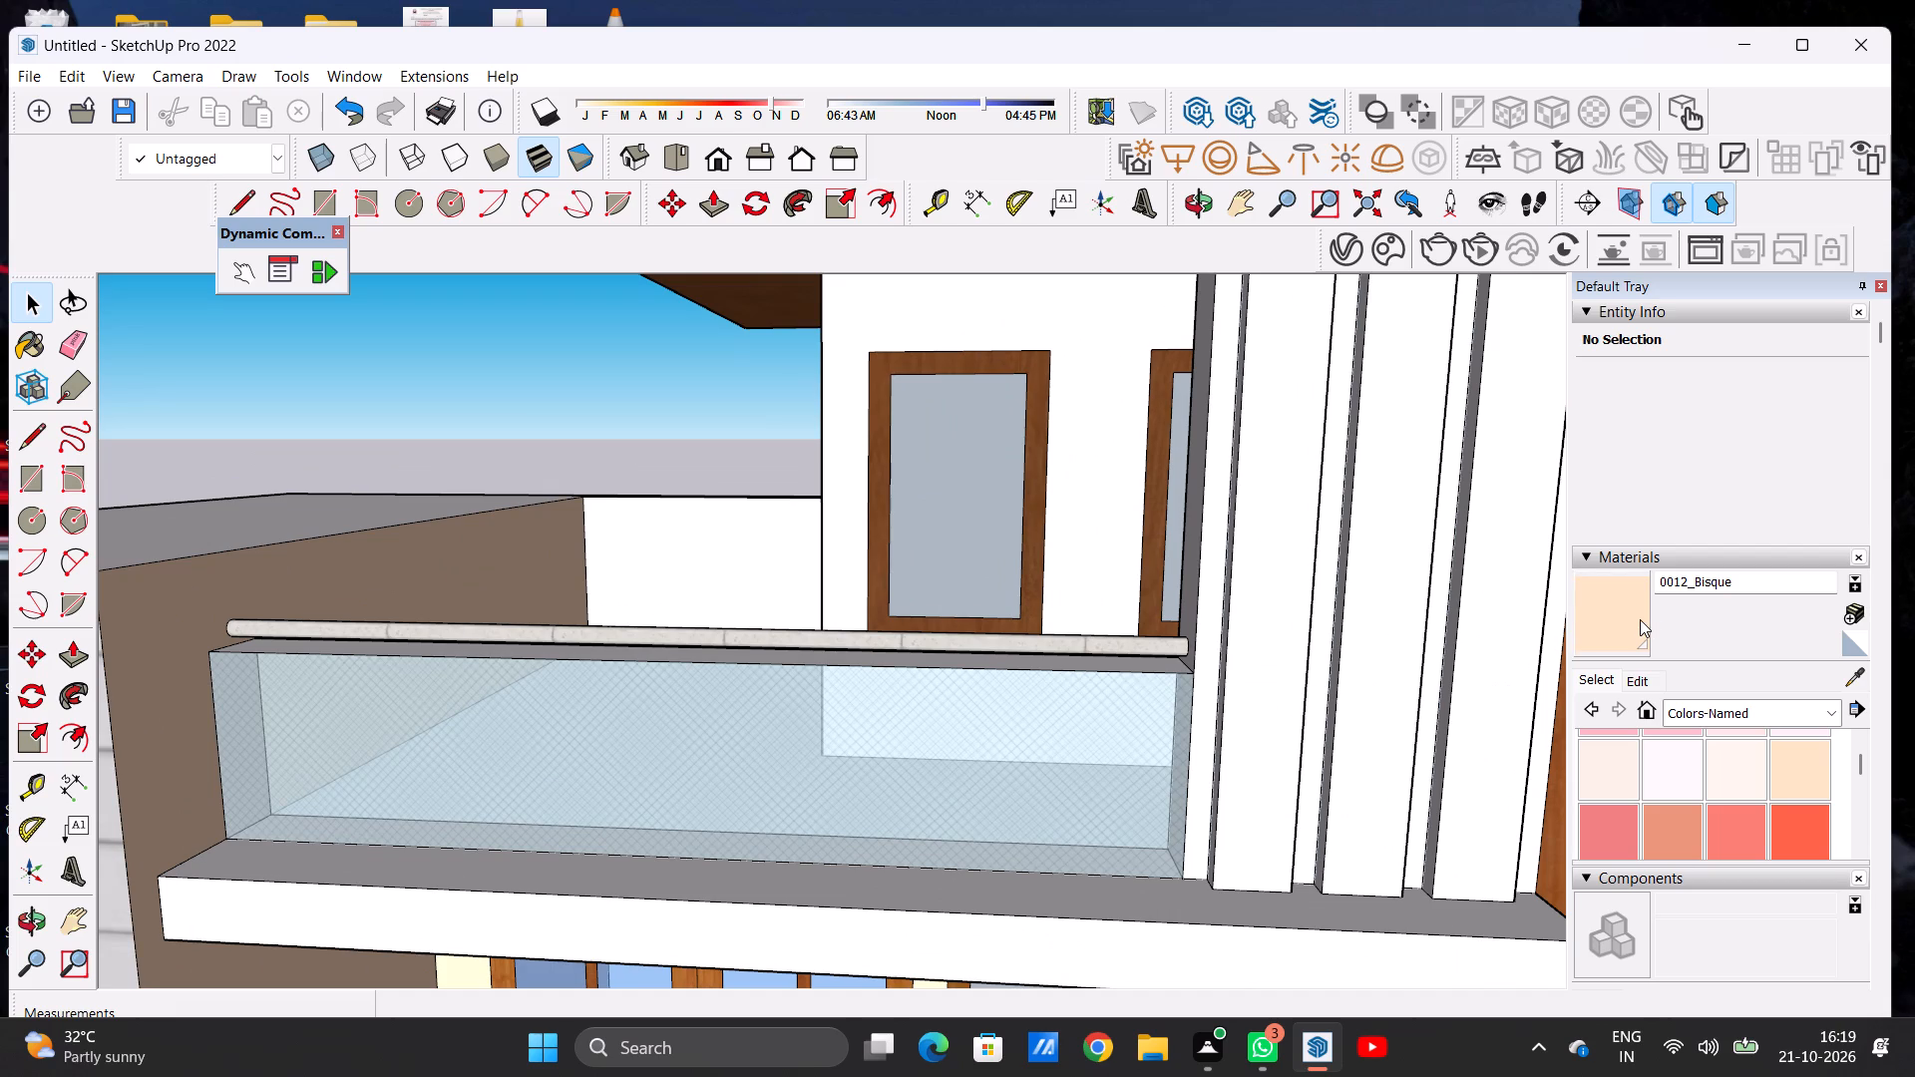
left_click(1692, 711)
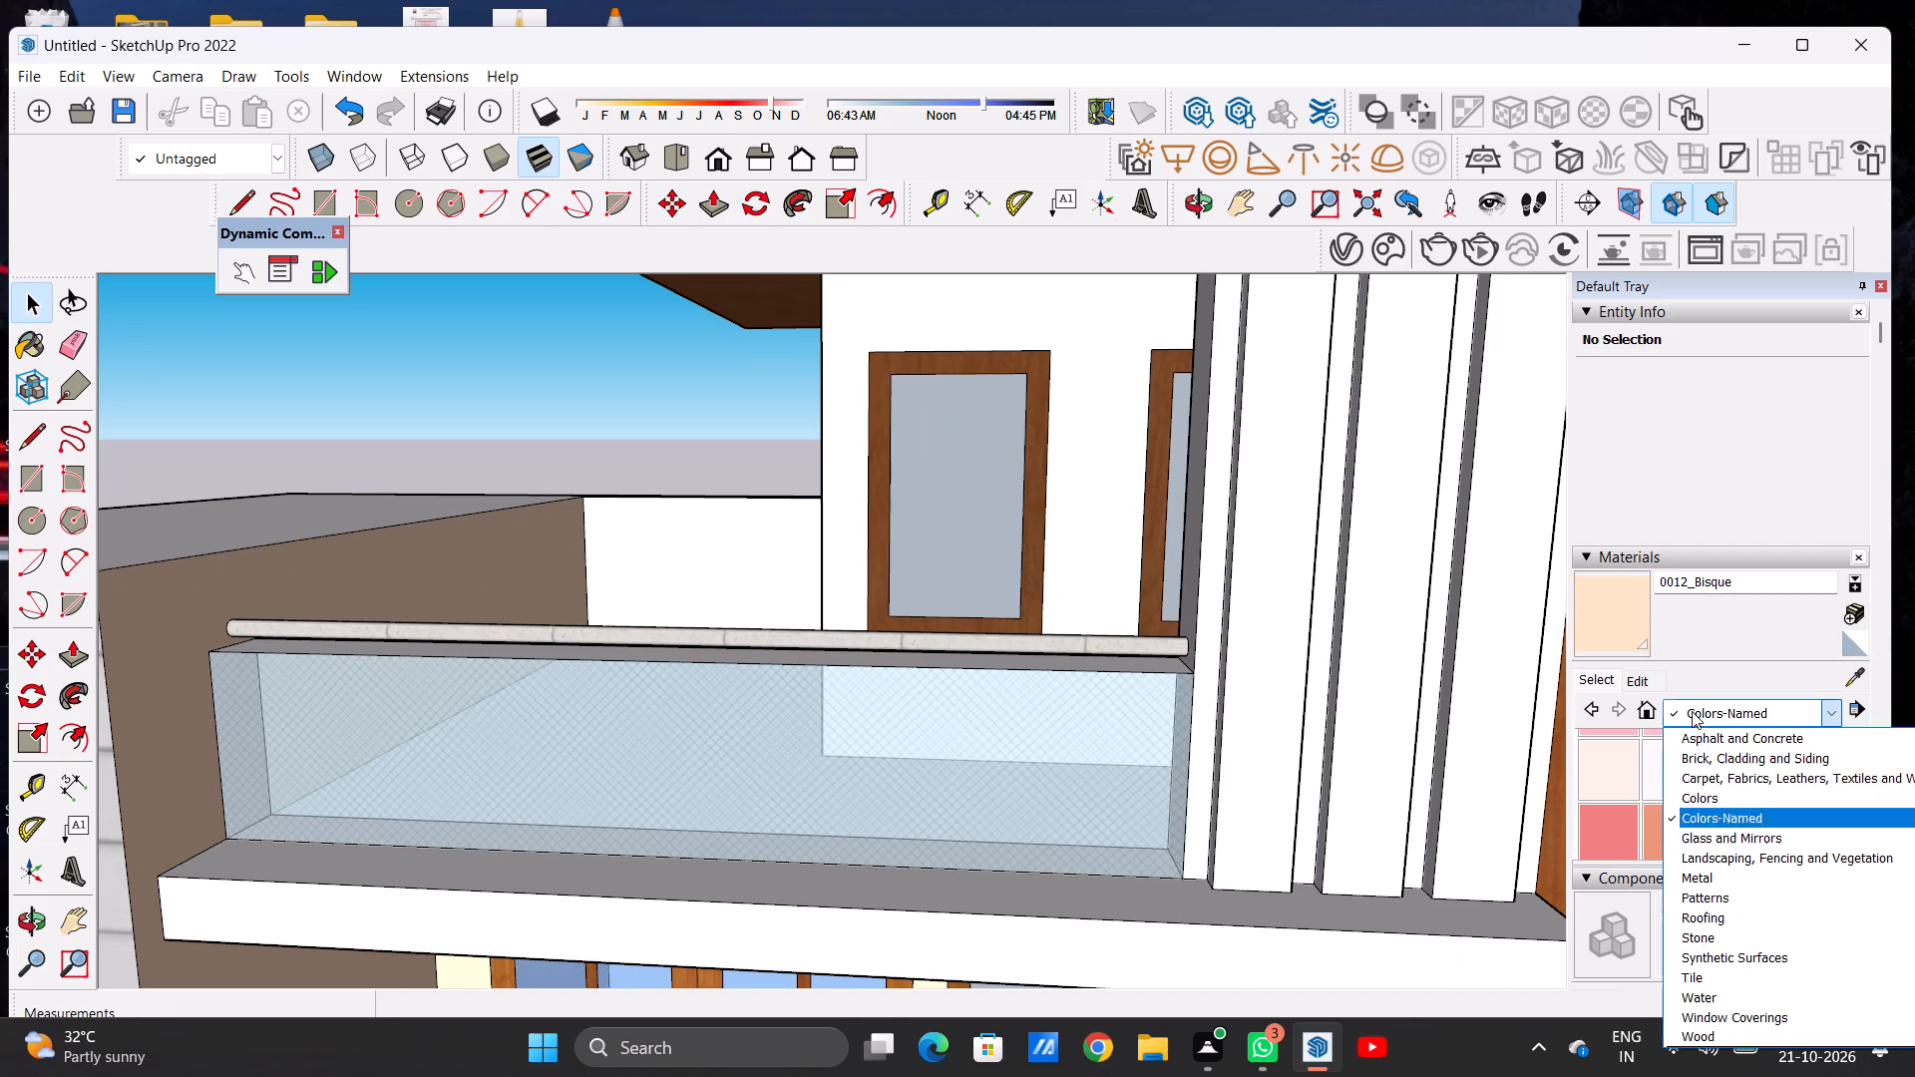
left_click(1732, 826)
scroll(1706, 791, "down", 4)
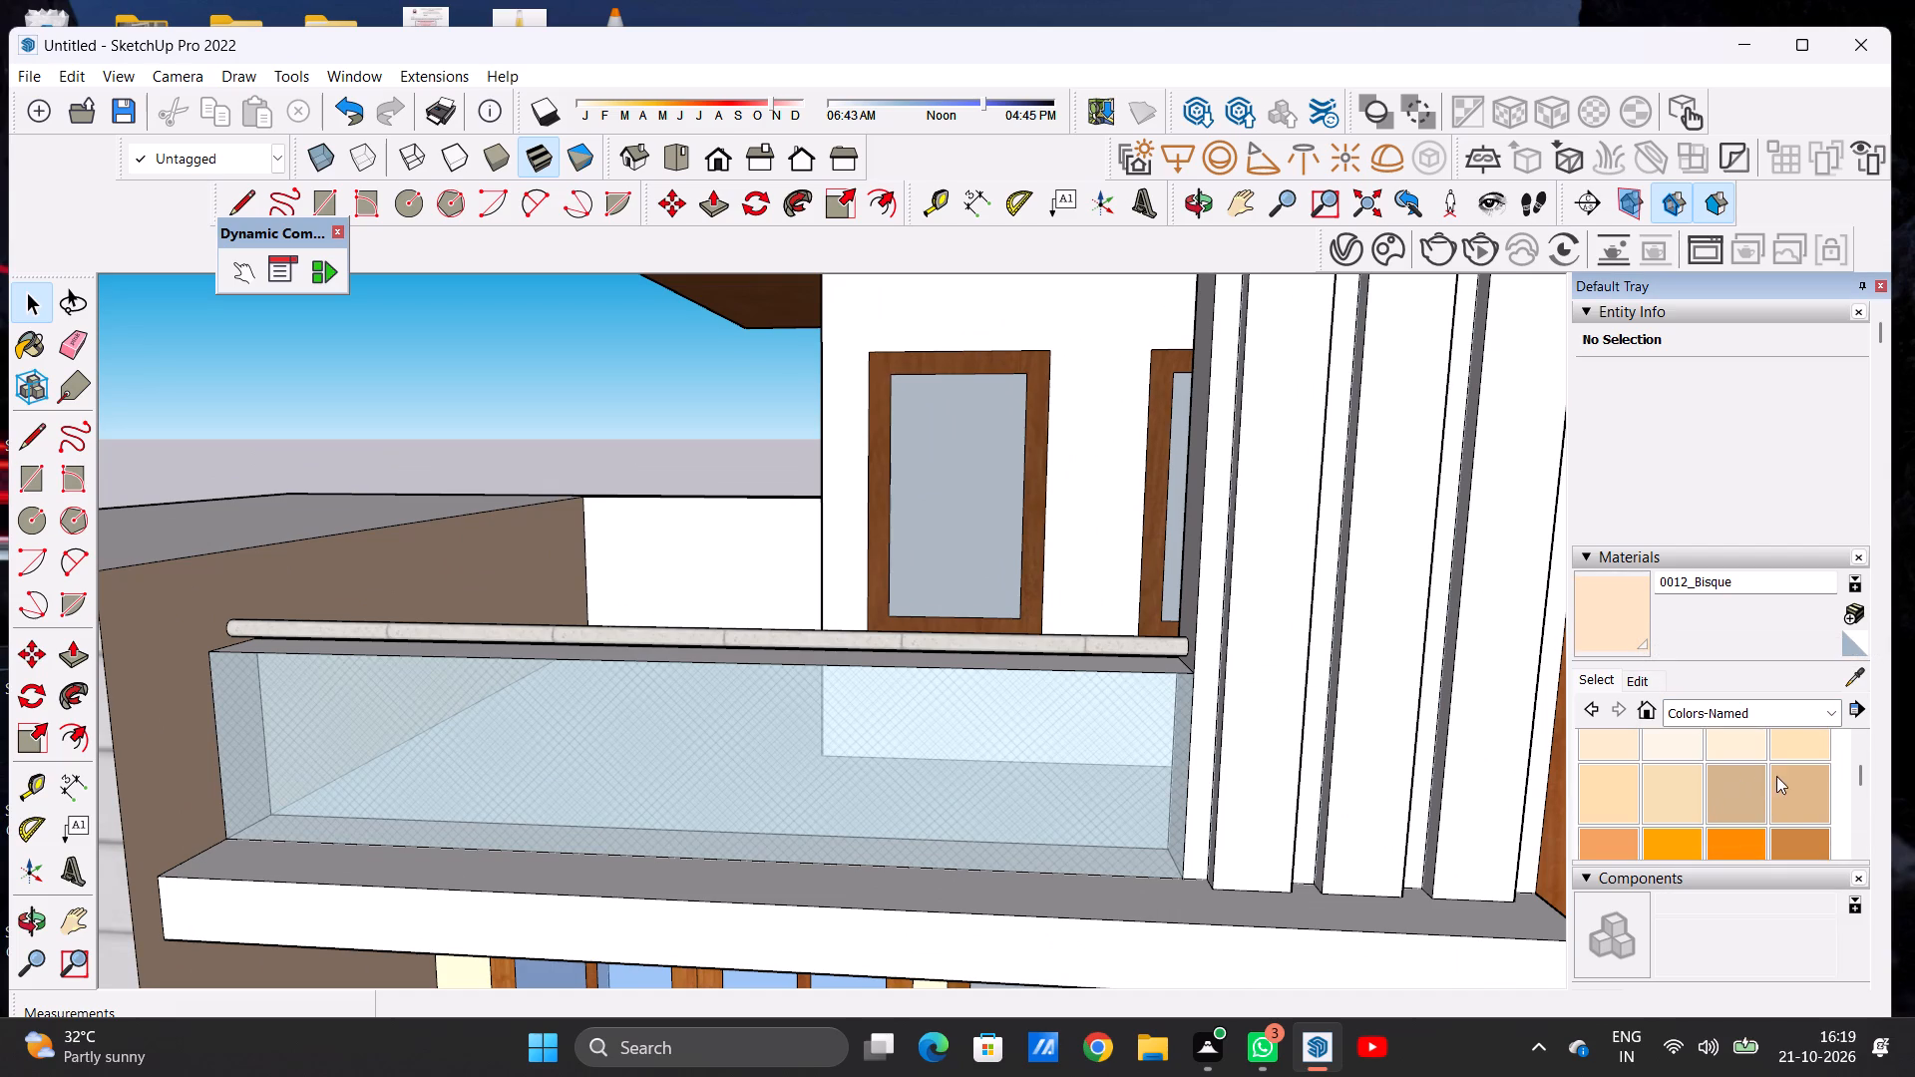
left_click(1738, 786)
left_click(1103, 546)
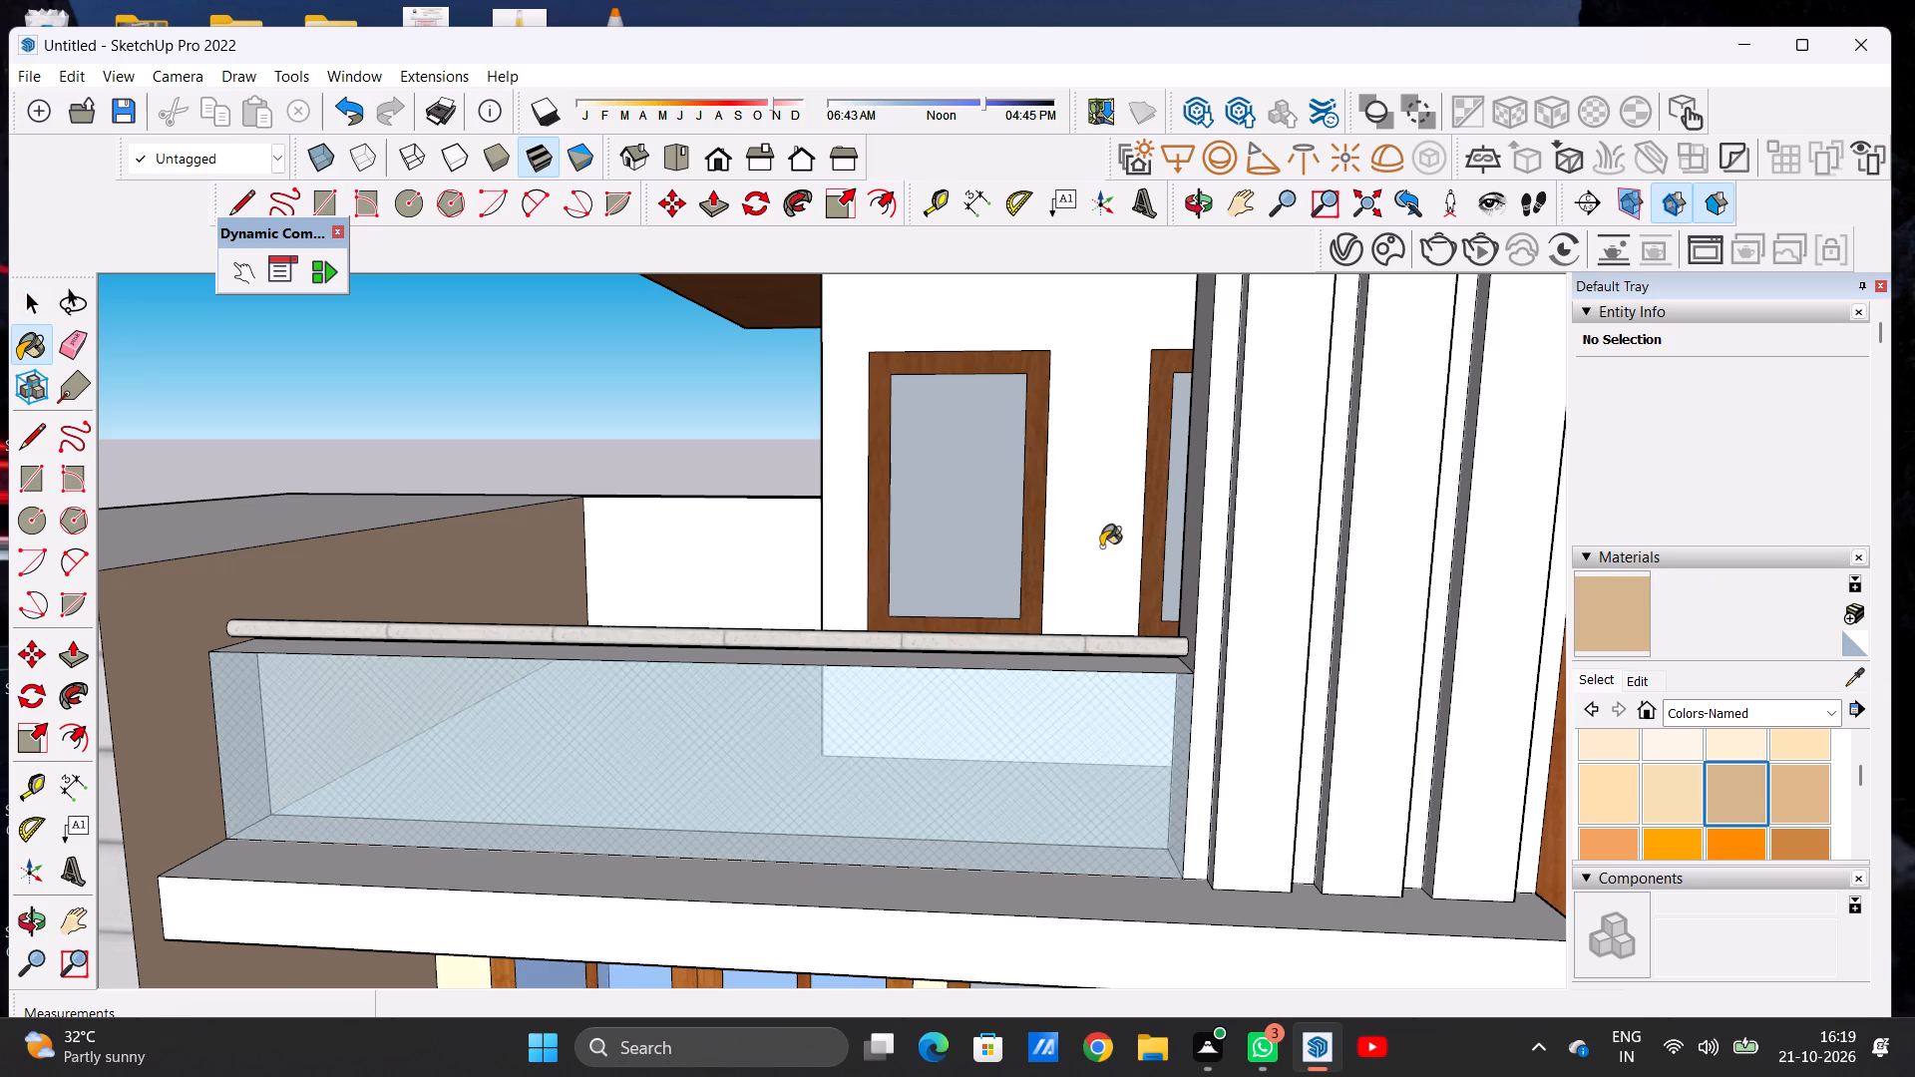
scroll(1059, 641, "down", 7)
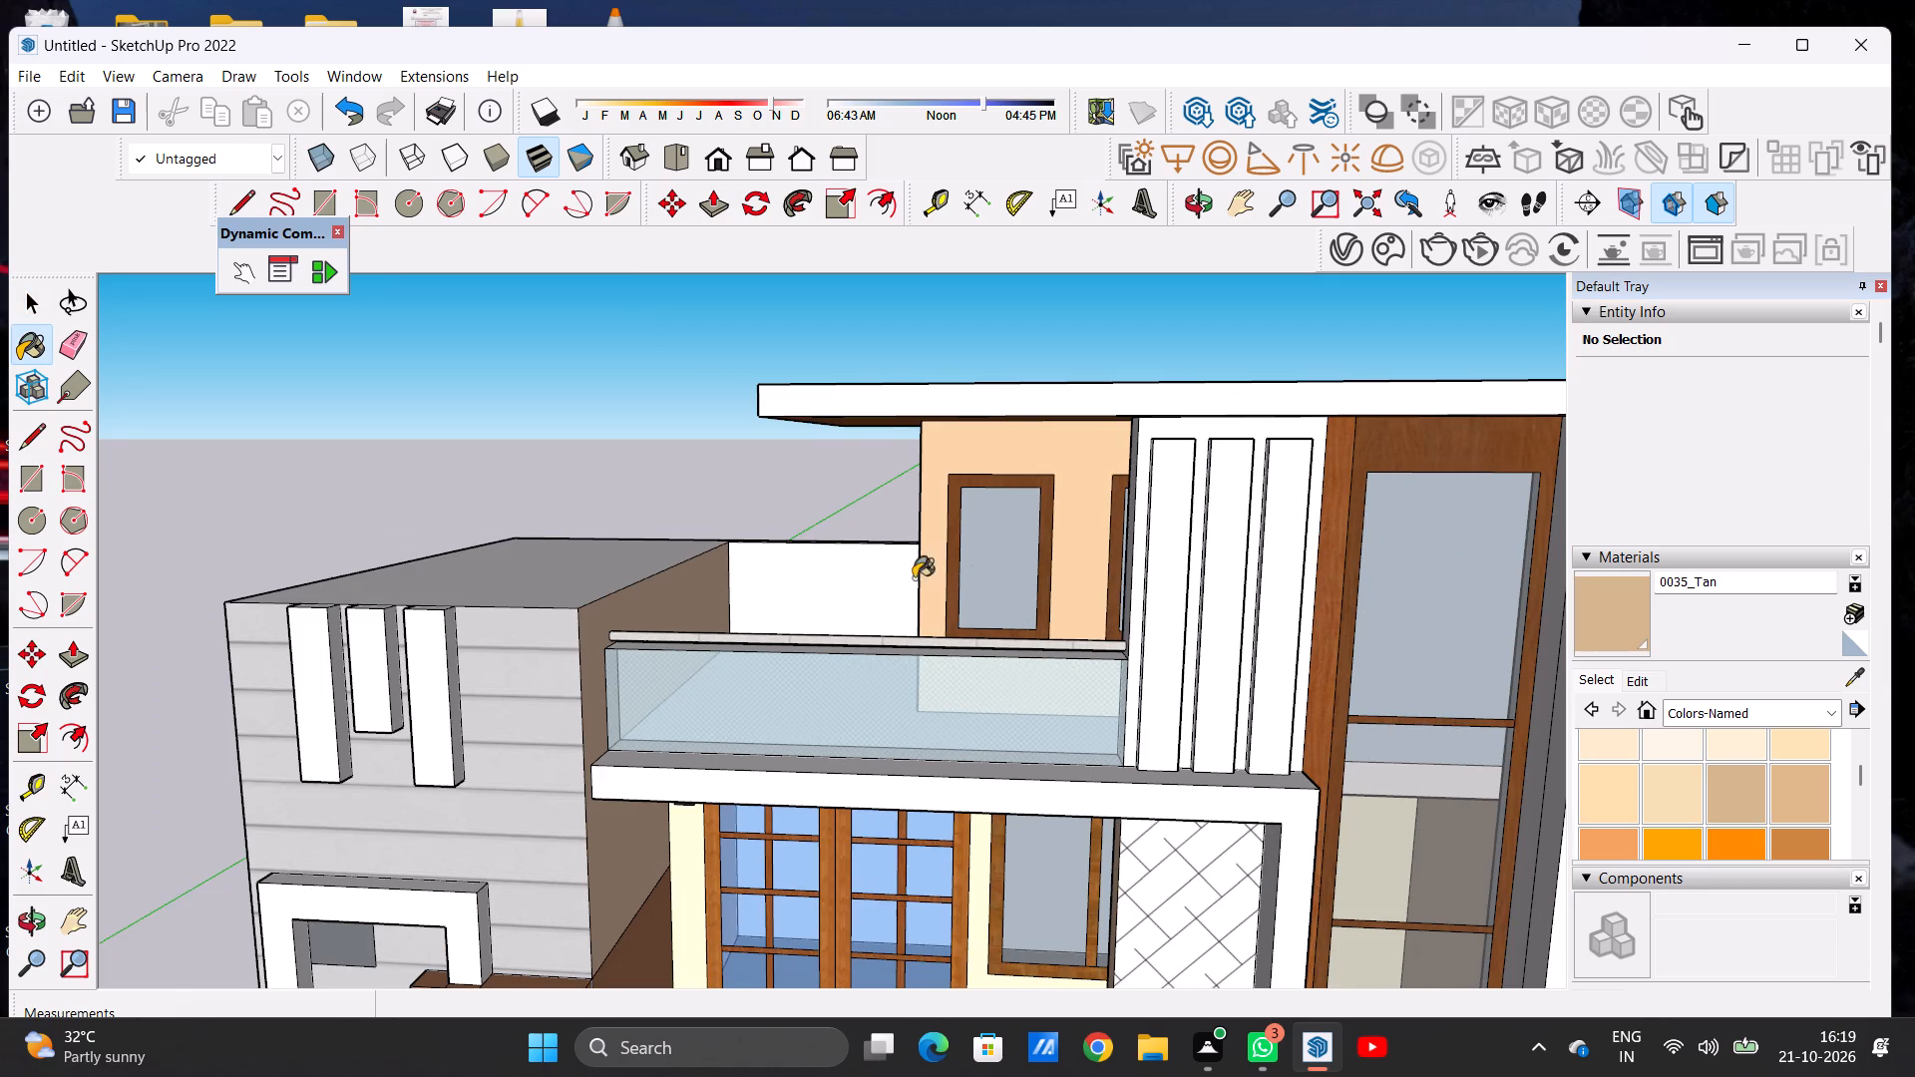
middle_click_drag(909, 578, 1081, 665)
scroll(886, 581, "up", 7)
left_click(867, 550)
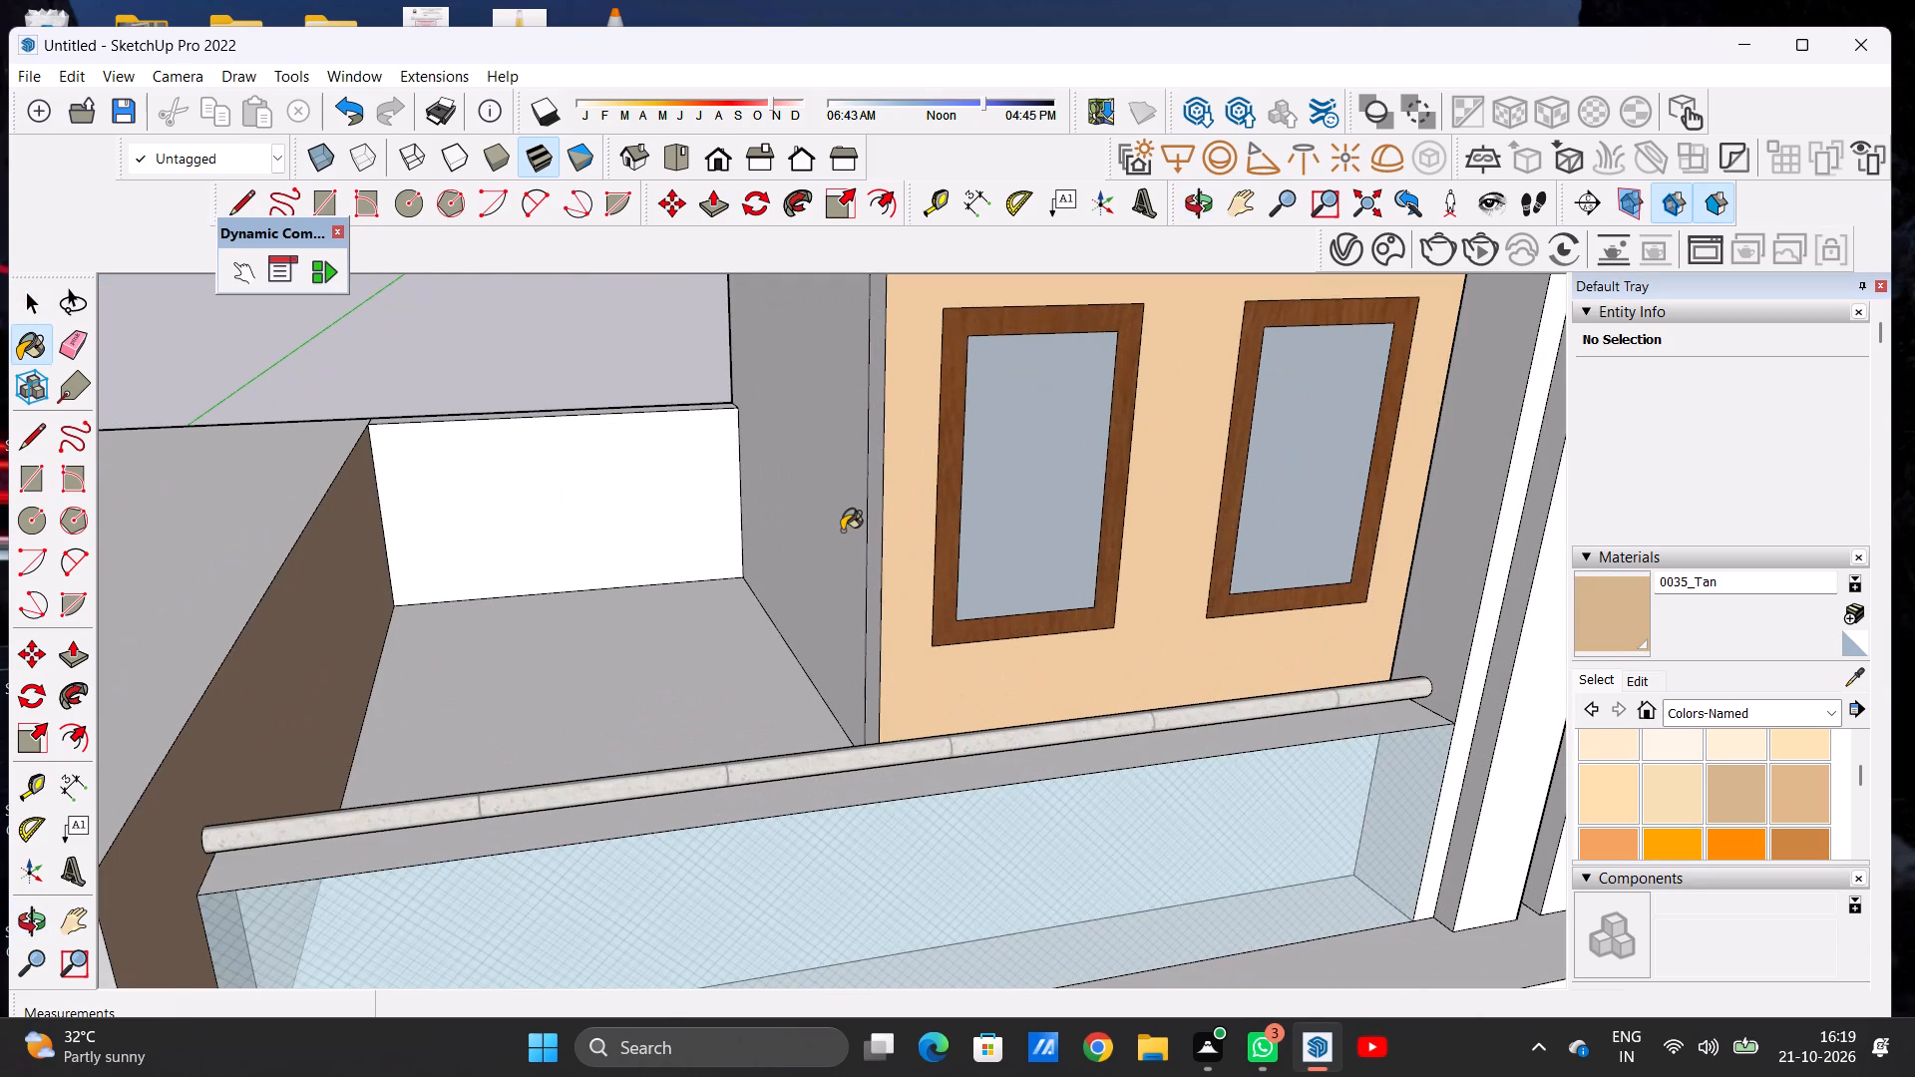
left_click(837, 522)
left_click(874, 502)
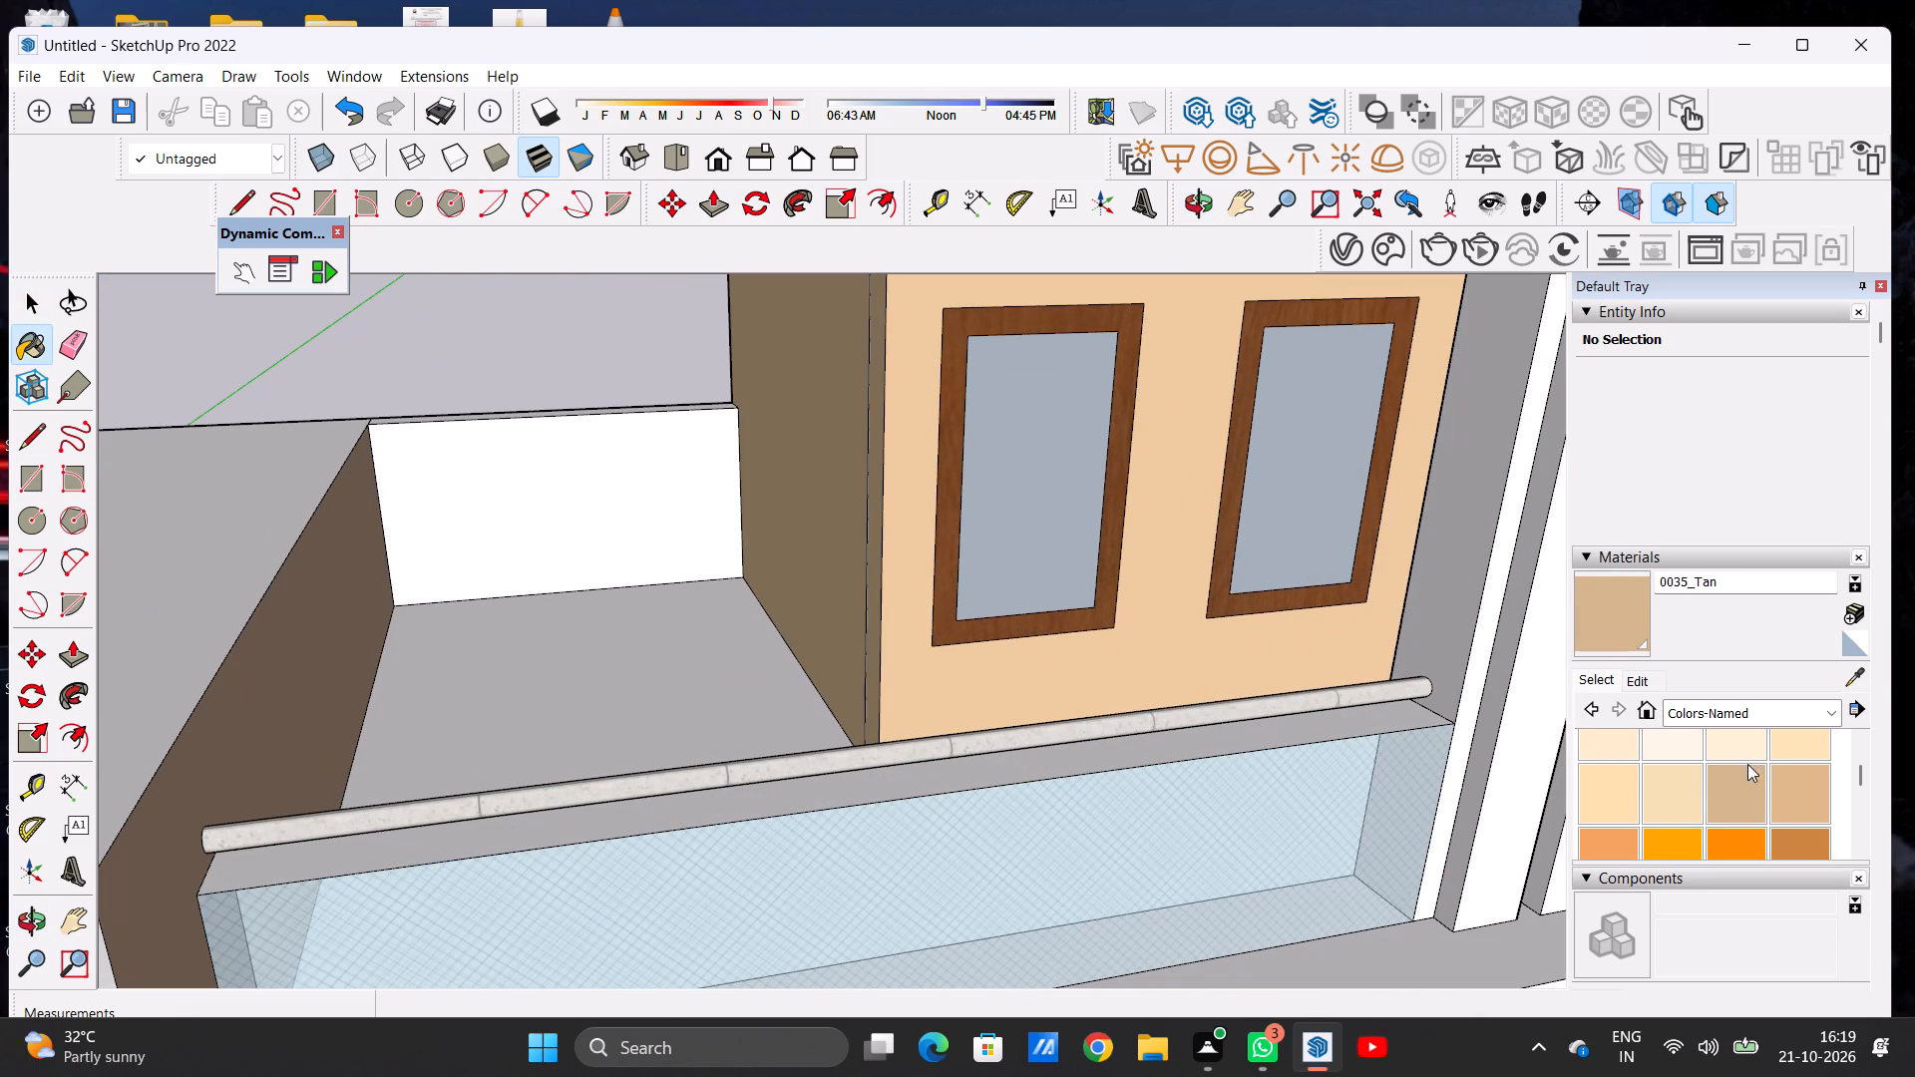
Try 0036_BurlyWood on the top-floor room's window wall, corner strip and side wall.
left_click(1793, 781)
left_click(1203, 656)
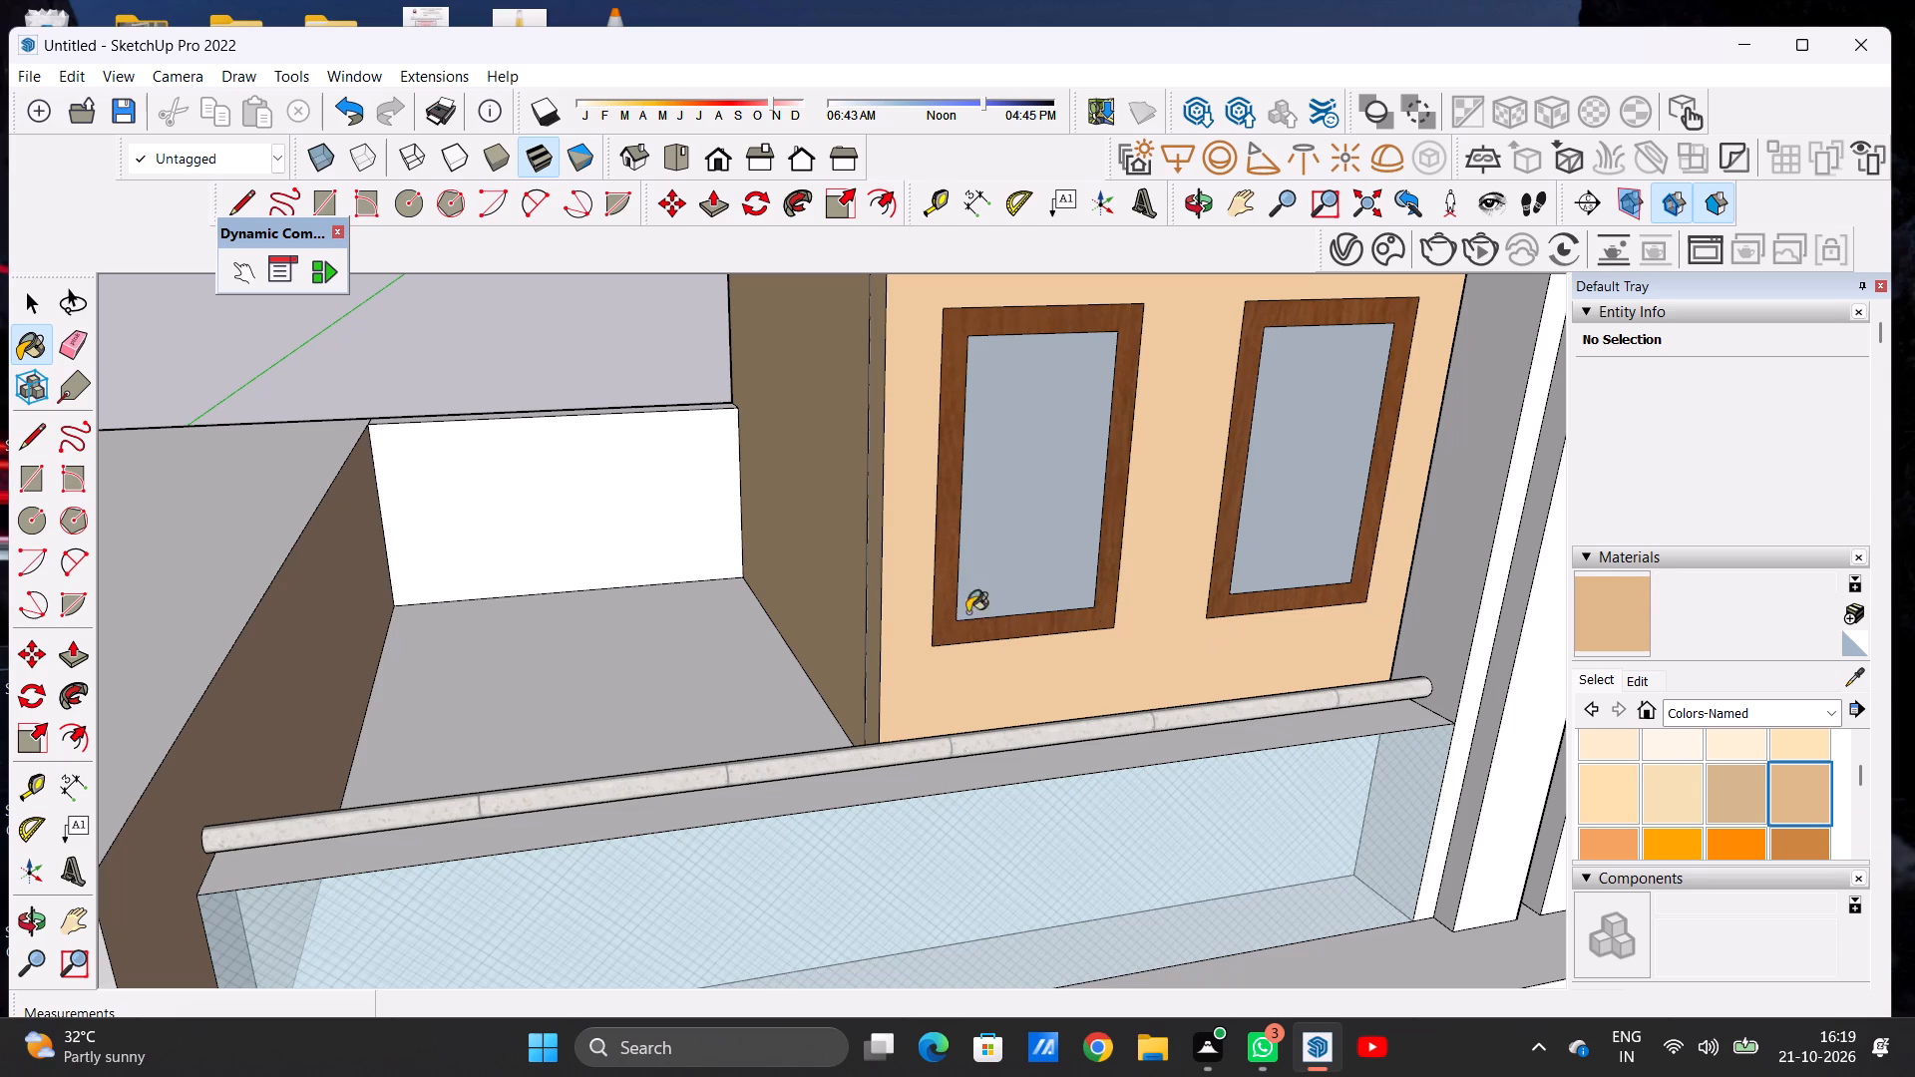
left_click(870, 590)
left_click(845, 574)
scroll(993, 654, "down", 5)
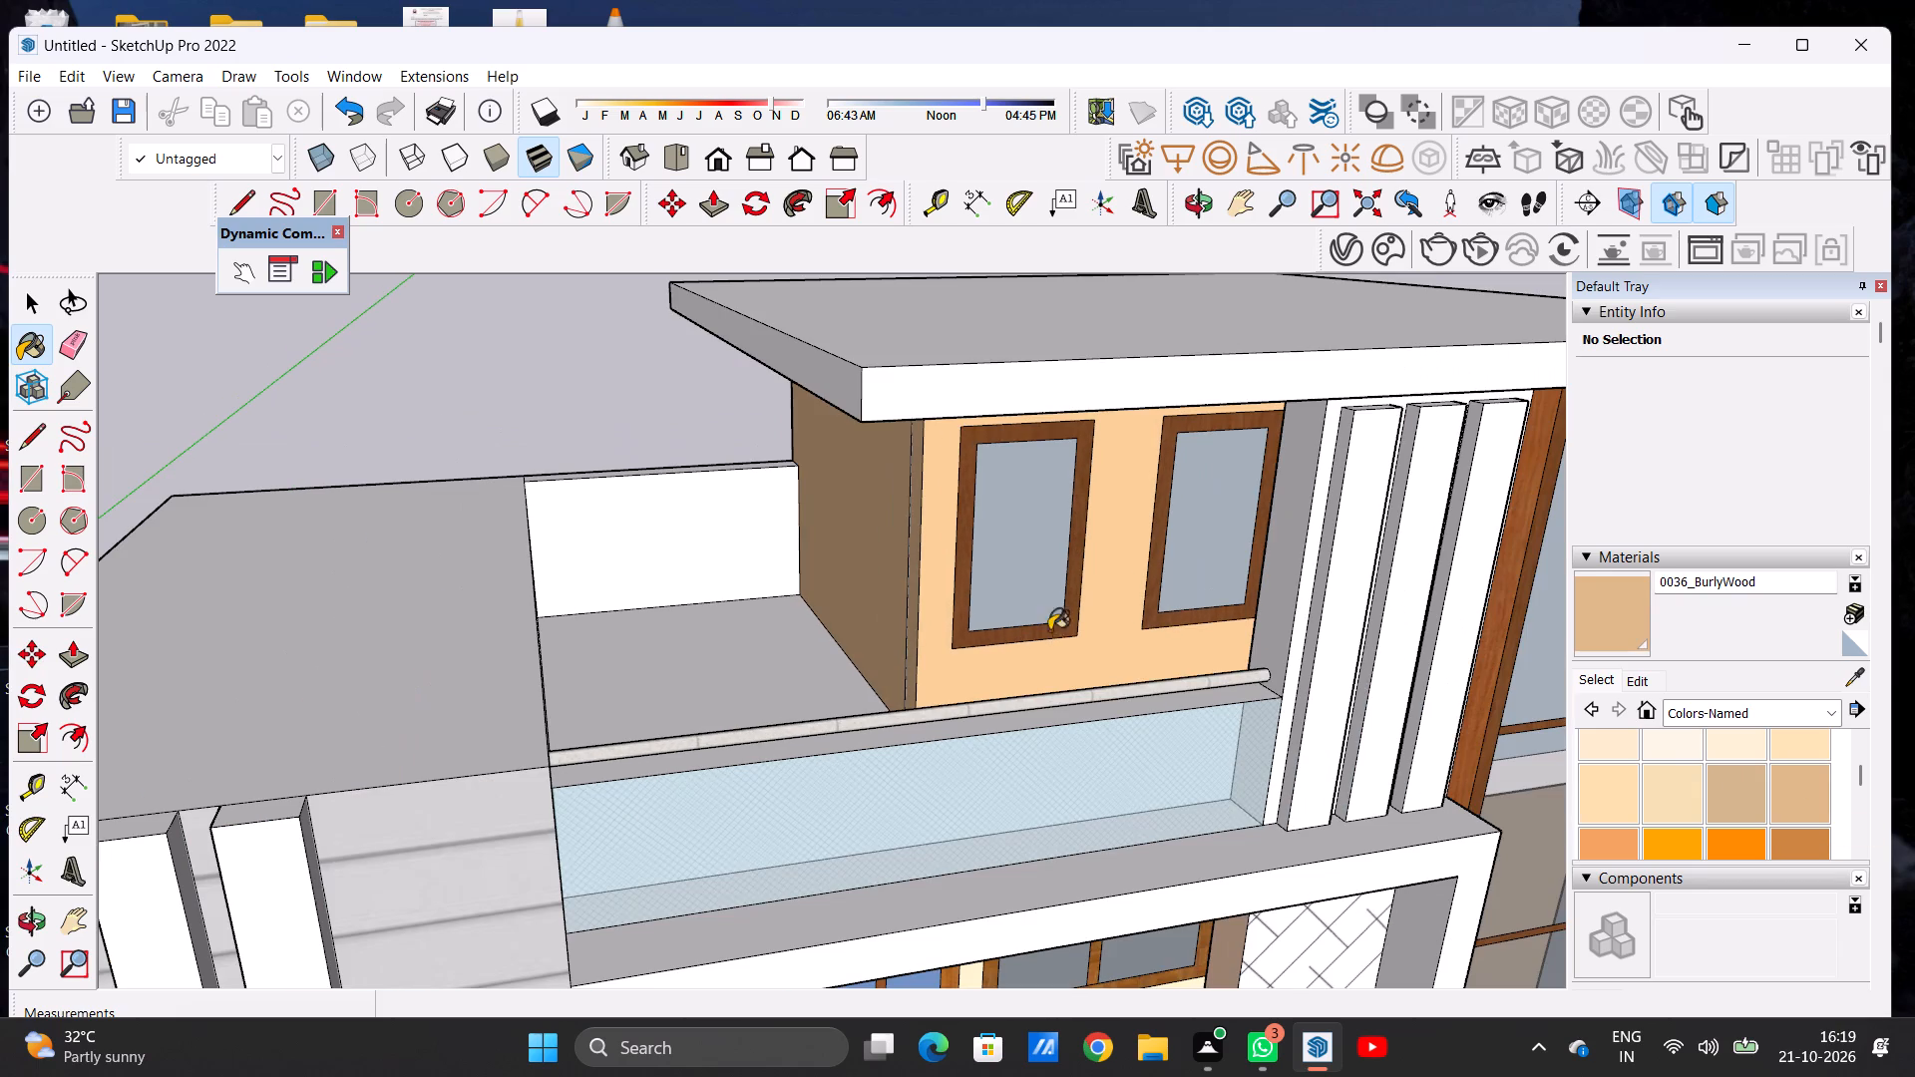
Repaint the top-floor room's window wall, narrow corner strip and side wall with 0035_Tan.
left_click(1728, 793)
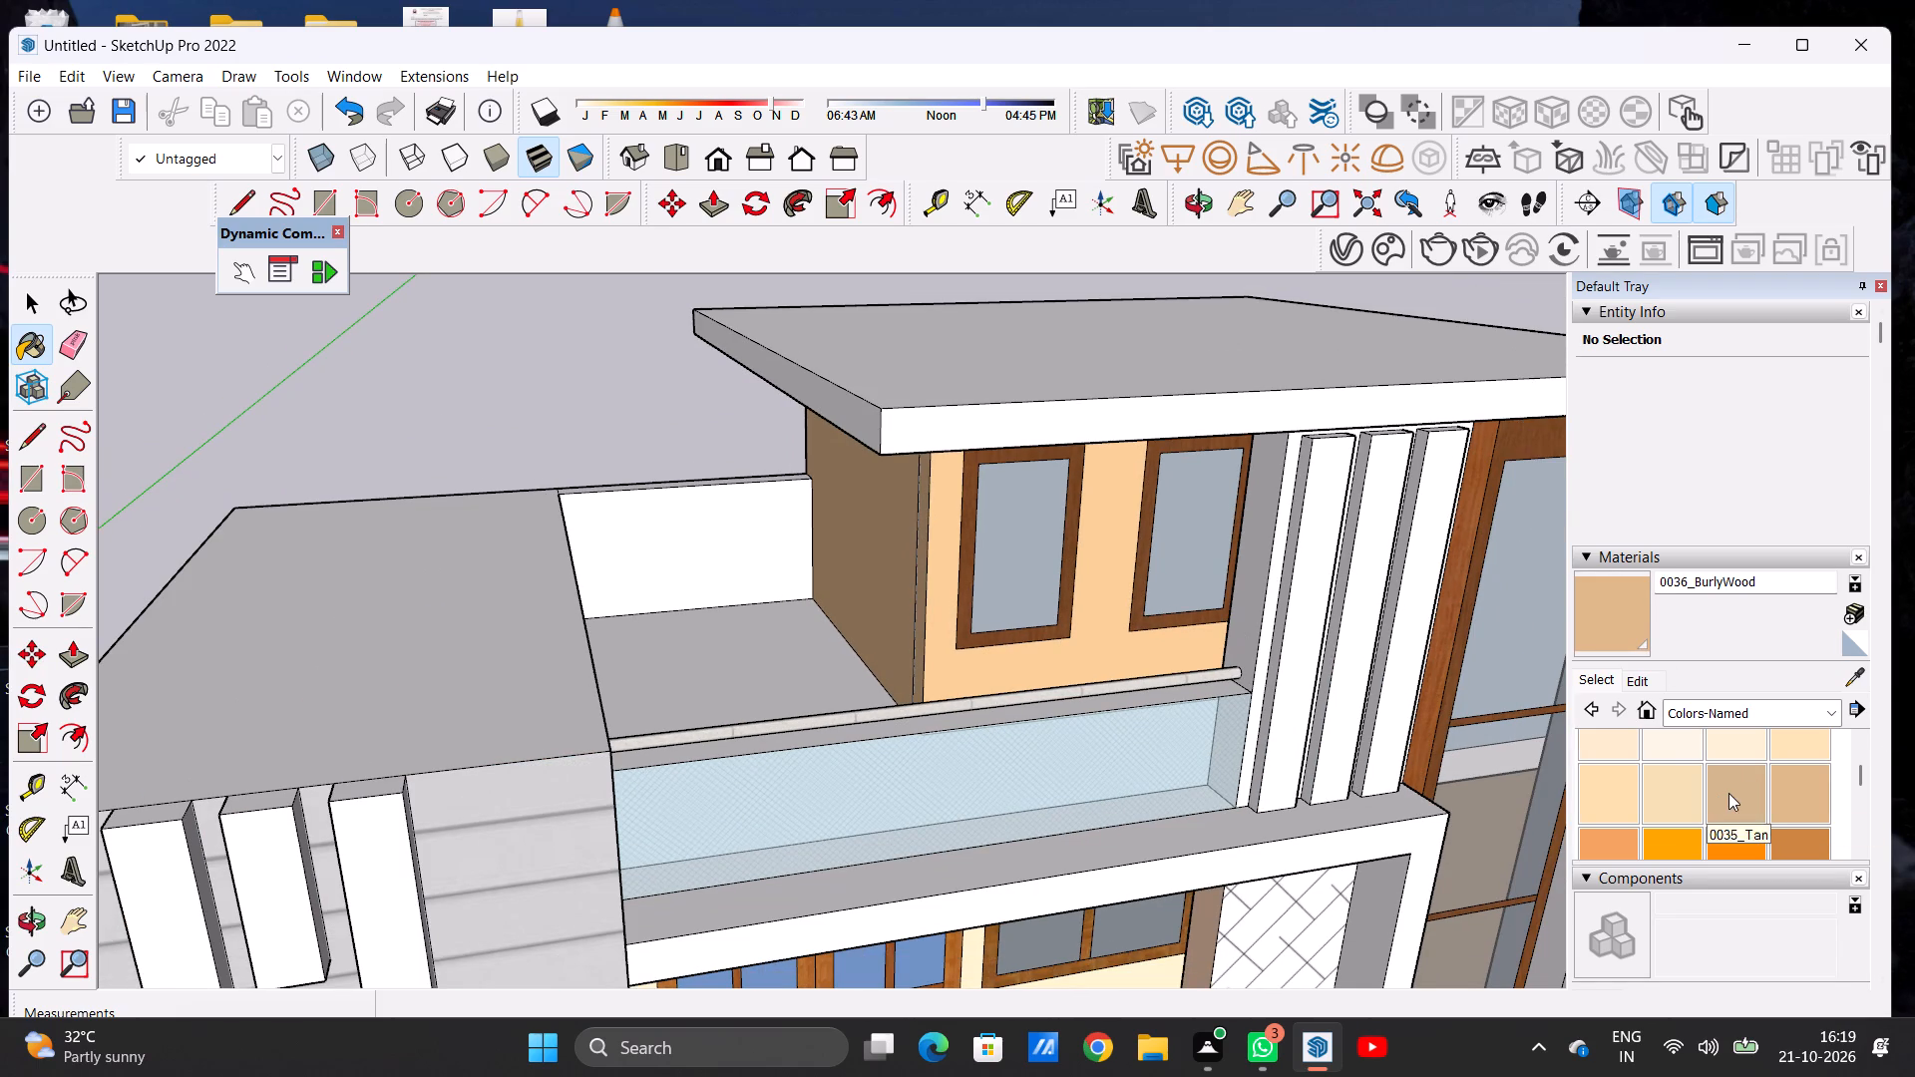
scroll(956, 634, "up", 8)
left_click(945, 633)
scroll(820, 630, "up", 2)
scroll(822, 630, "down", 1)
scroll(824, 630, "up", 5)
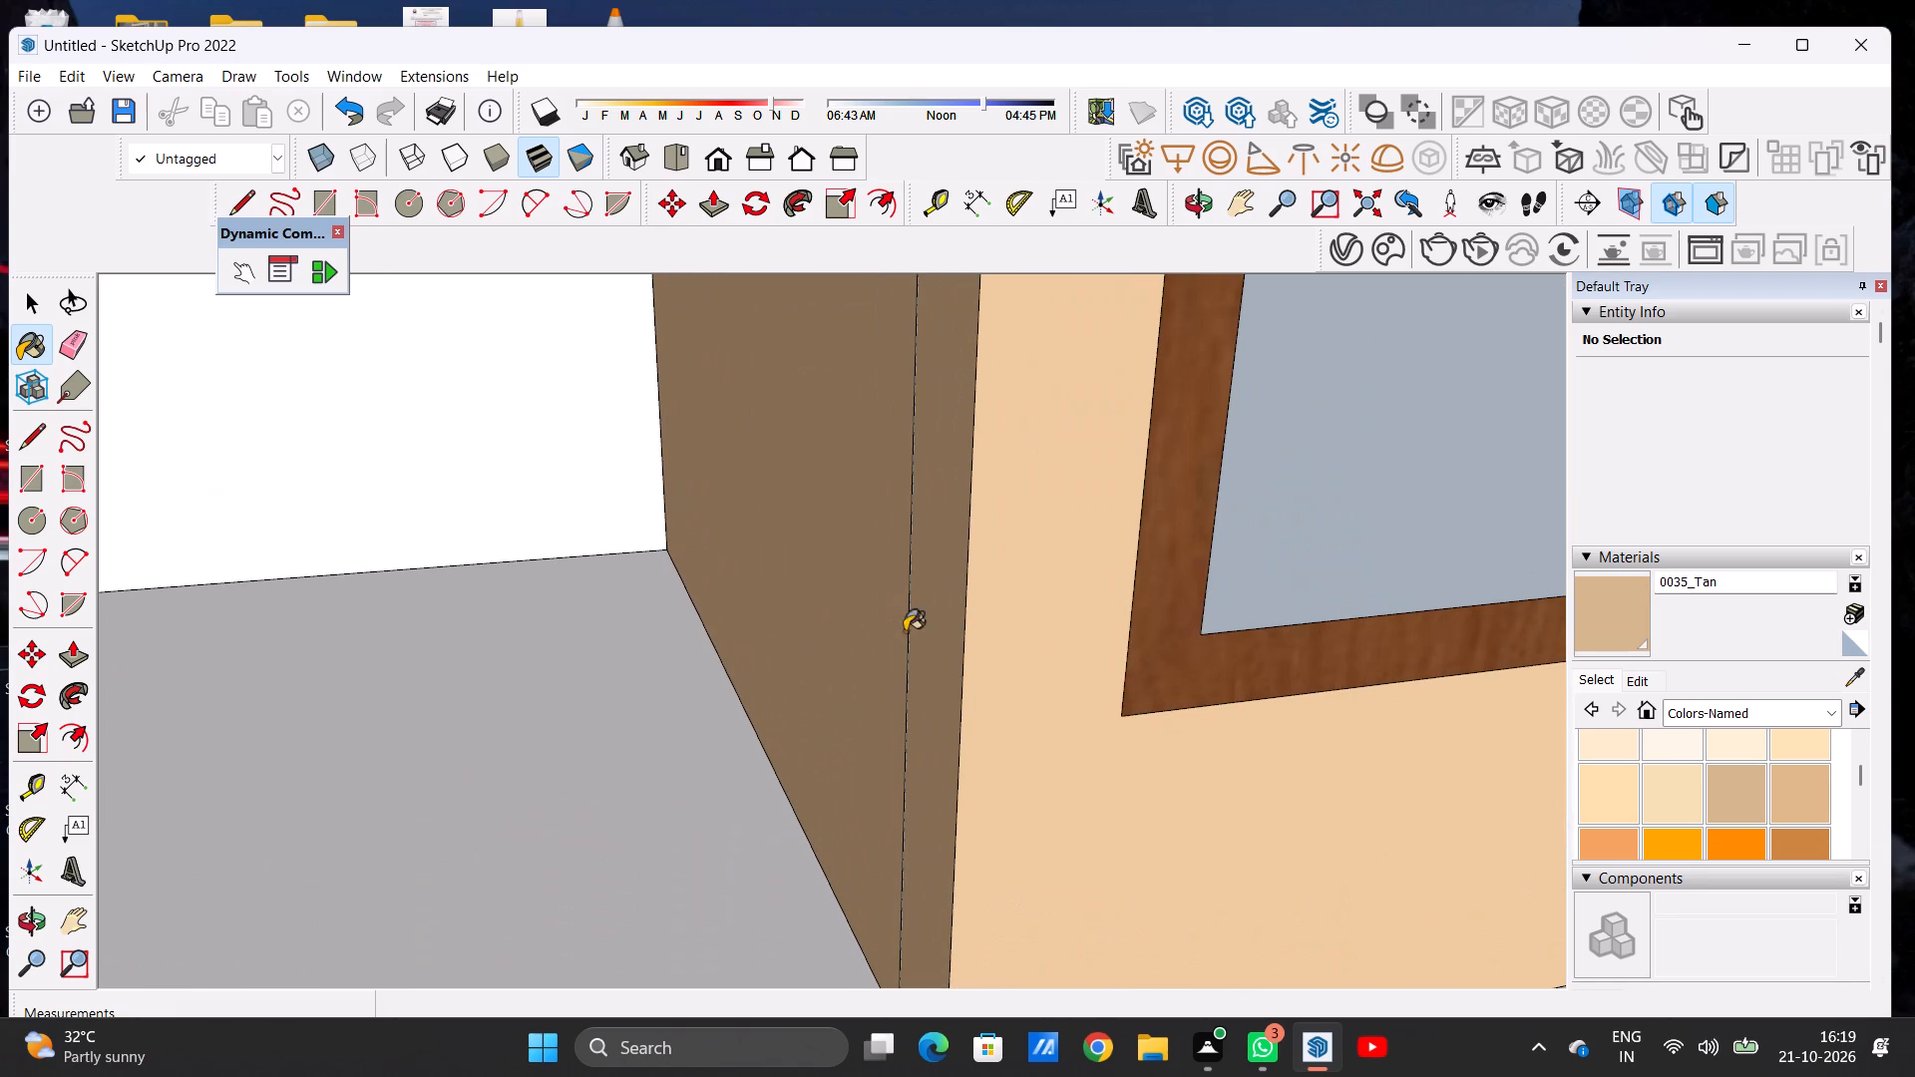
left_click(949, 625)
left_click(874, 609)
scroll(858, 738, "down", 11)
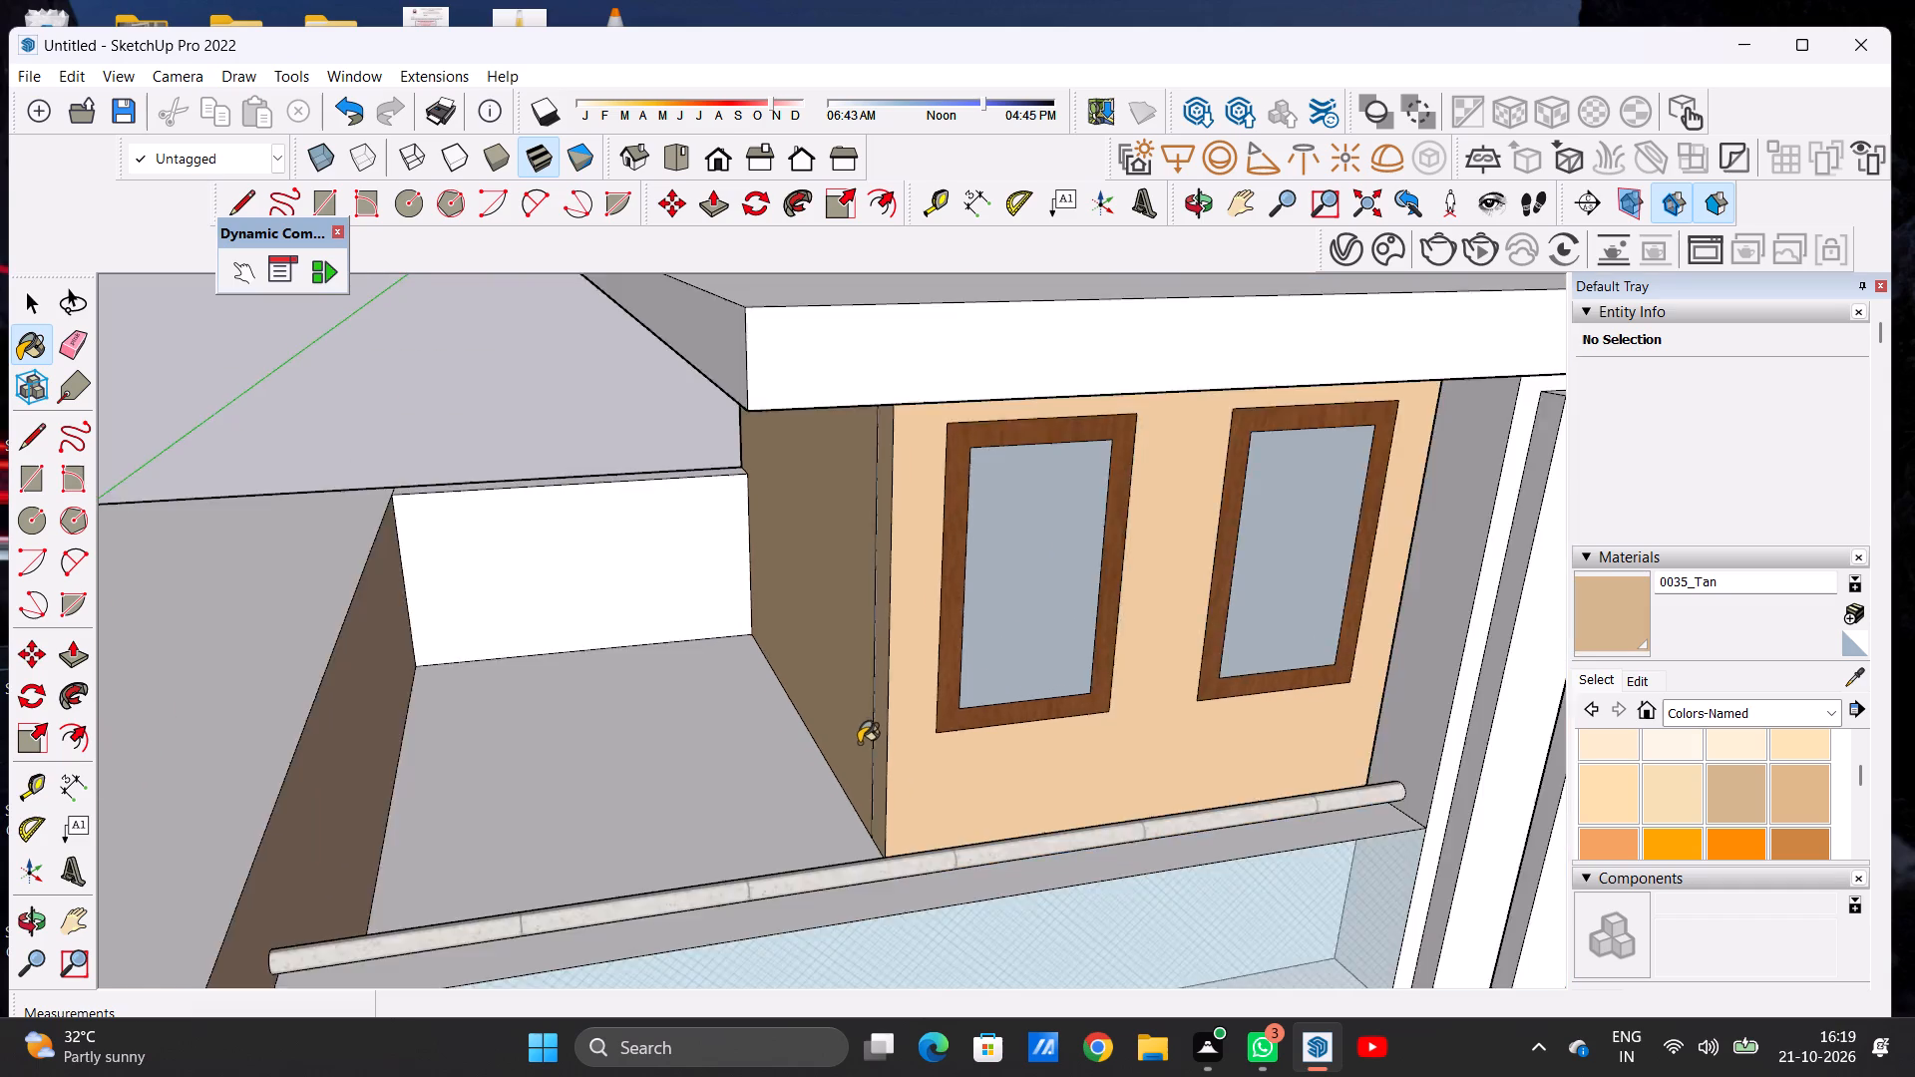
Paint the rear exterior wall of the top-floor room, under the roof slab, with 0035_Tan.
scroll(859, 743, "down", 6)
middle_click_drag(930, 777, 1131, 691)
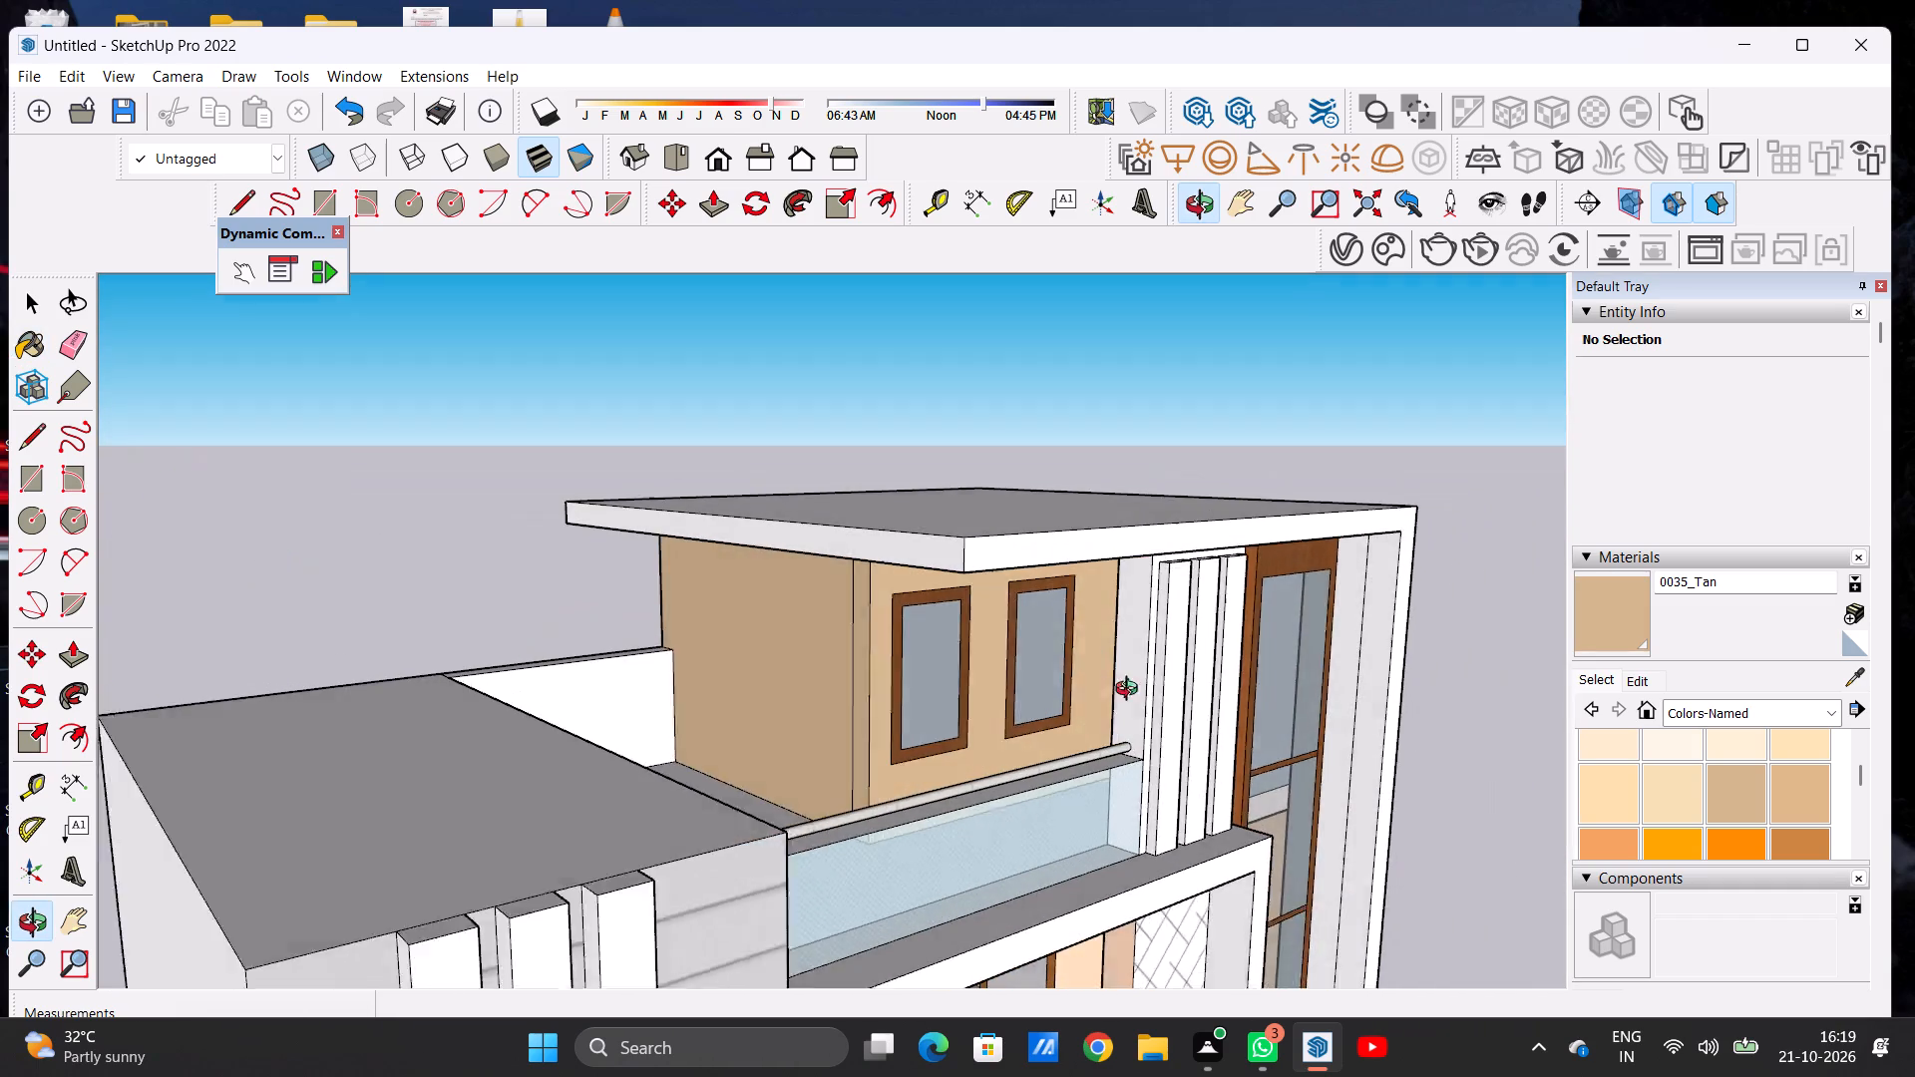
middle_click_drag(1131, 691, 1154, 695)
middle_click_drag(611, 625, 1145, 691)
middle_click_drag(642, 685, 1088, 651)
left_click(855, 703)
Examine the painted top-floor room, terrace and roof soffit from the rear, front and below, and the full facade from a distance.
middle_click_drag(1441, 553, 1408, 560)
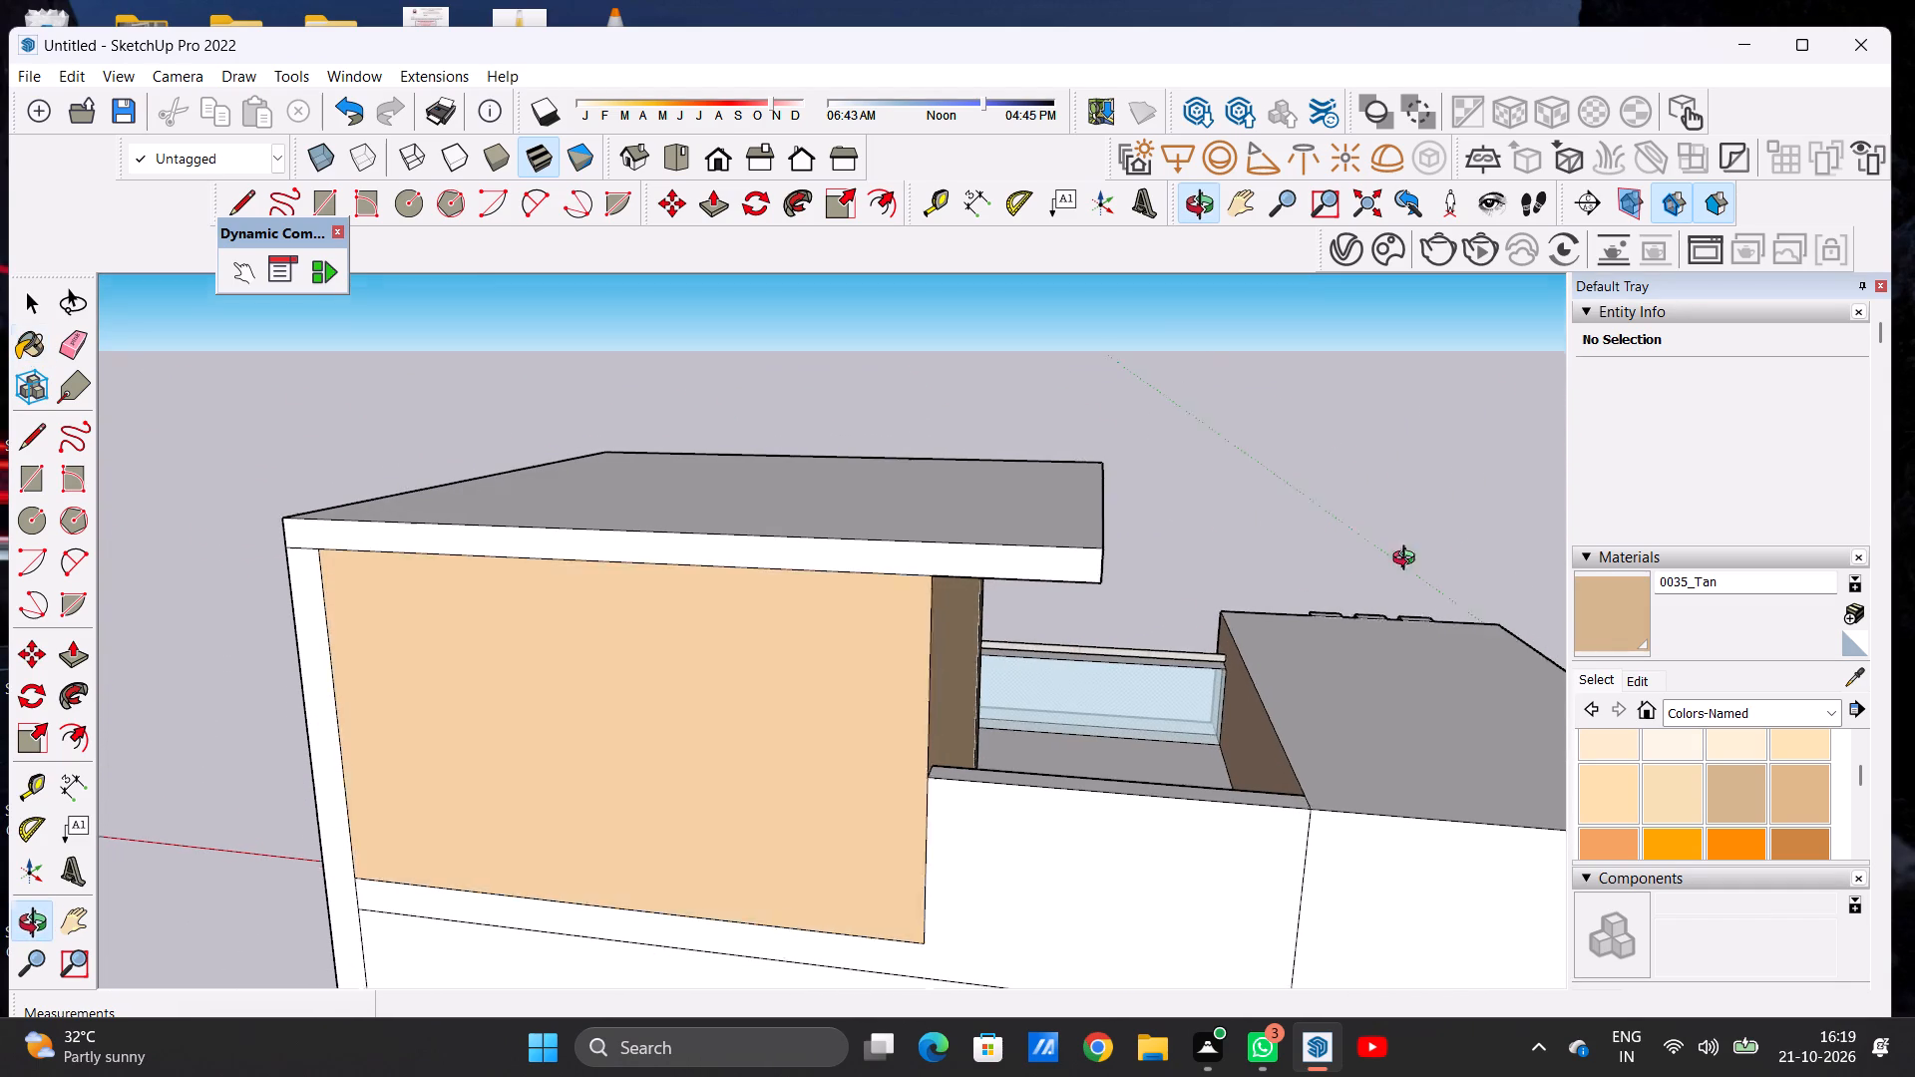
middle_click_drag(1408, 560, 607, 605)
middle_click_drag(1155, 620, 674, 605)
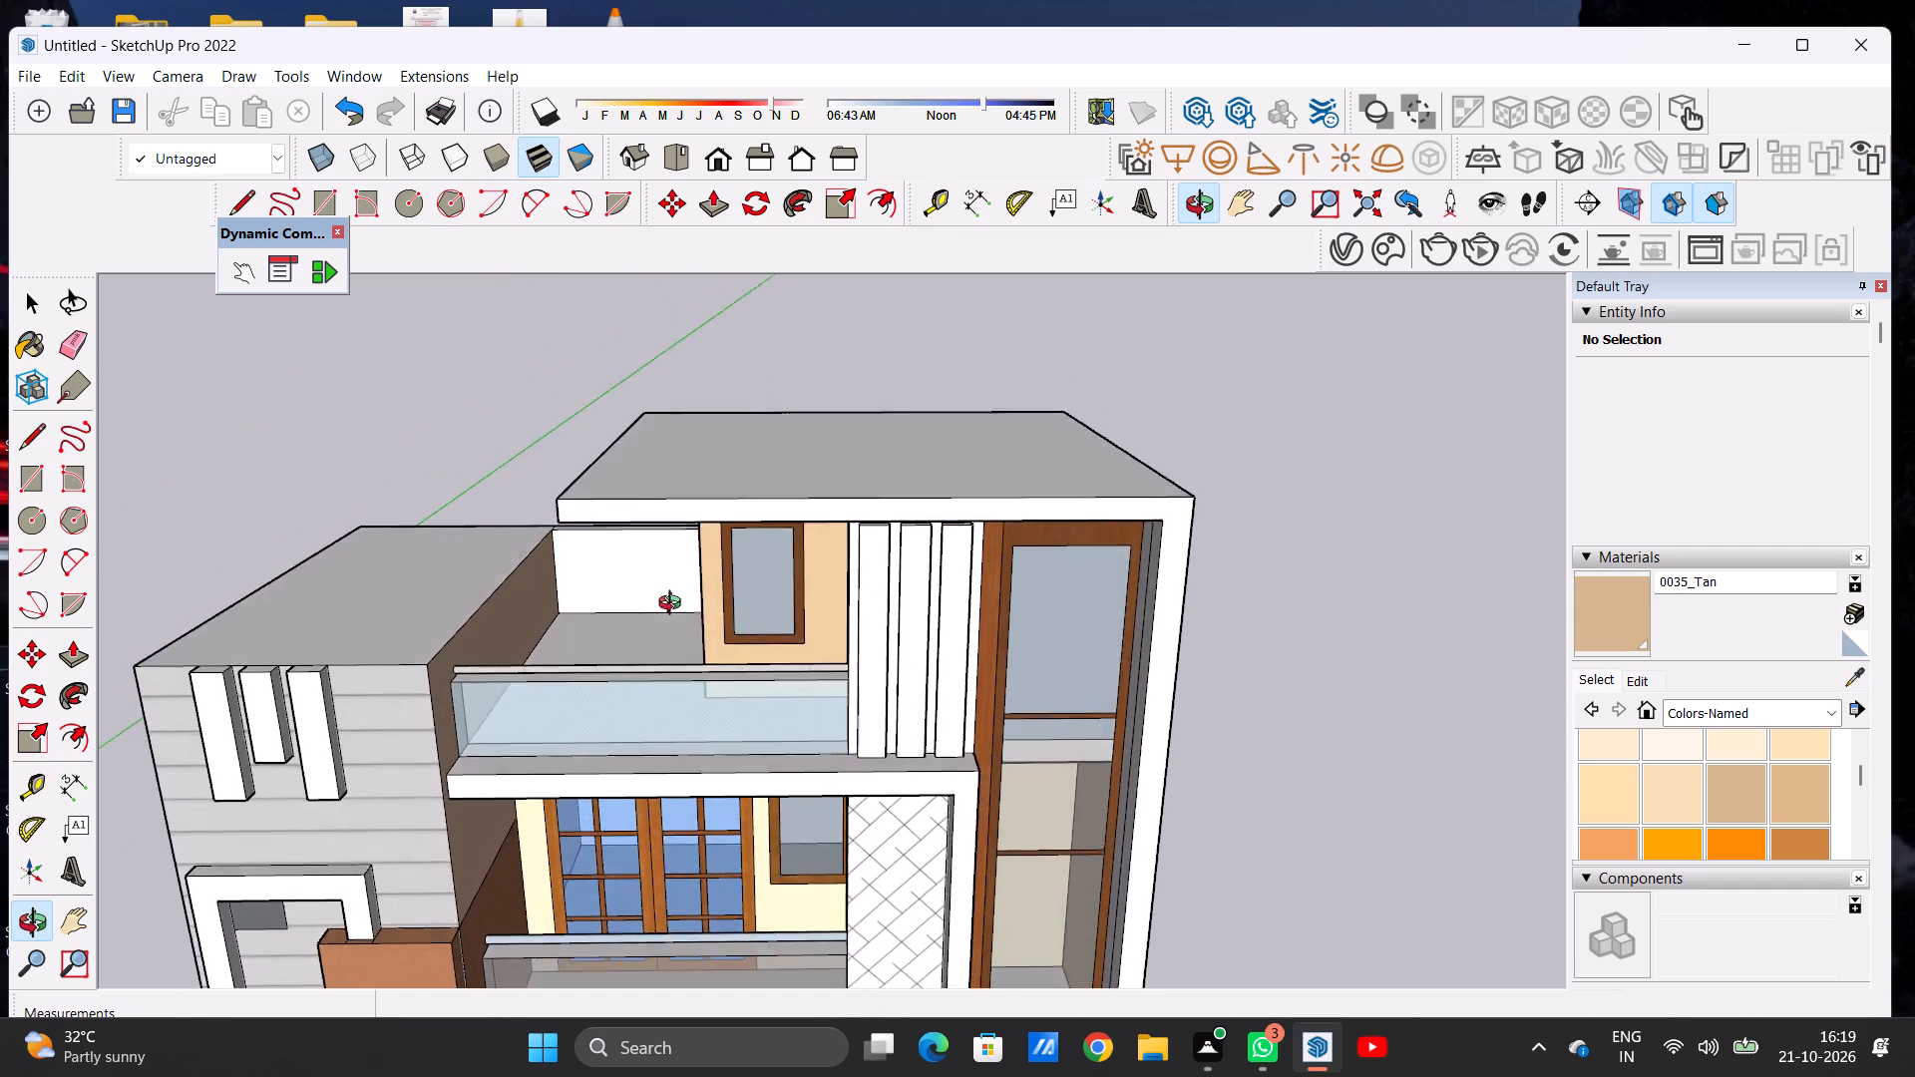
middle_click_drag(674, 605, 661, 579)
scroll(1067, 566, "down", 18)
scroll(942, 653, "up", 5)
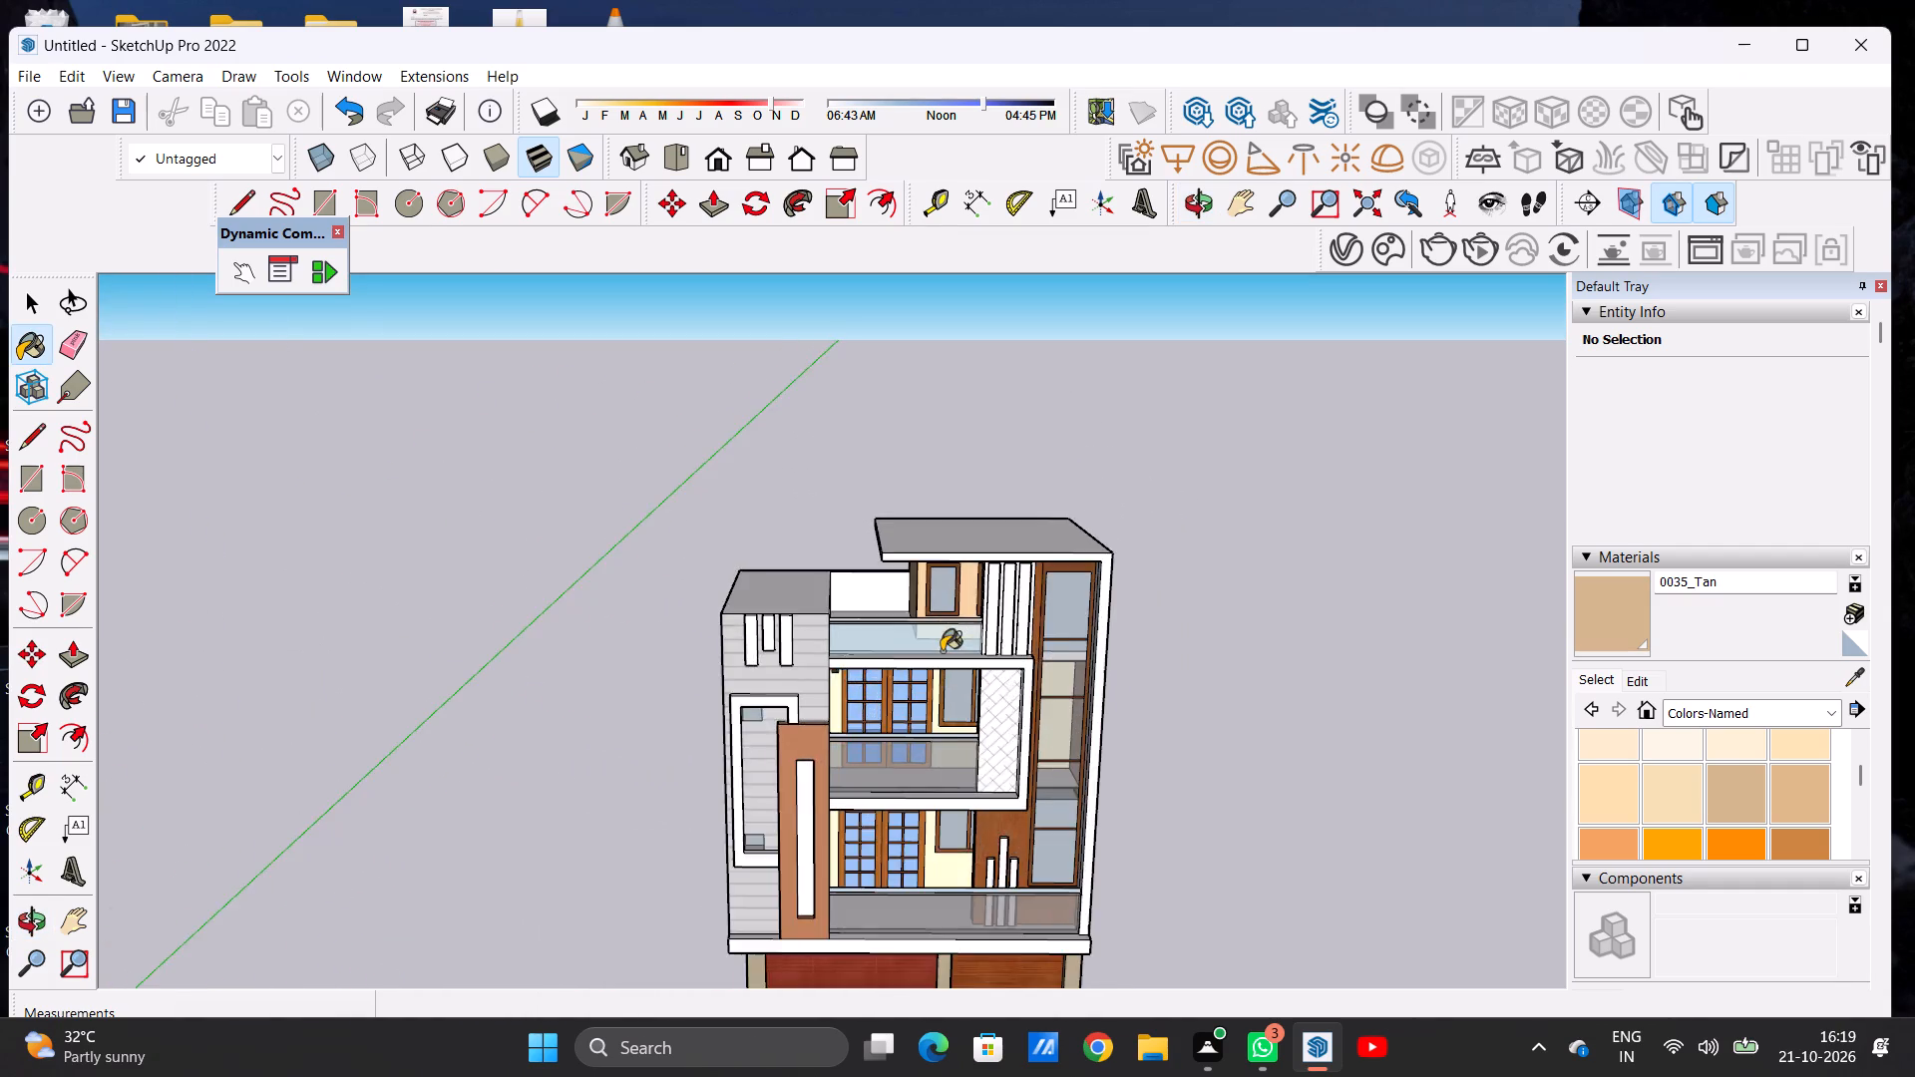
scroll(942, 651, "up", 7)
middle_click_drag(1024, 636, 942, 430)
scroll(824, 478, "up", 6)
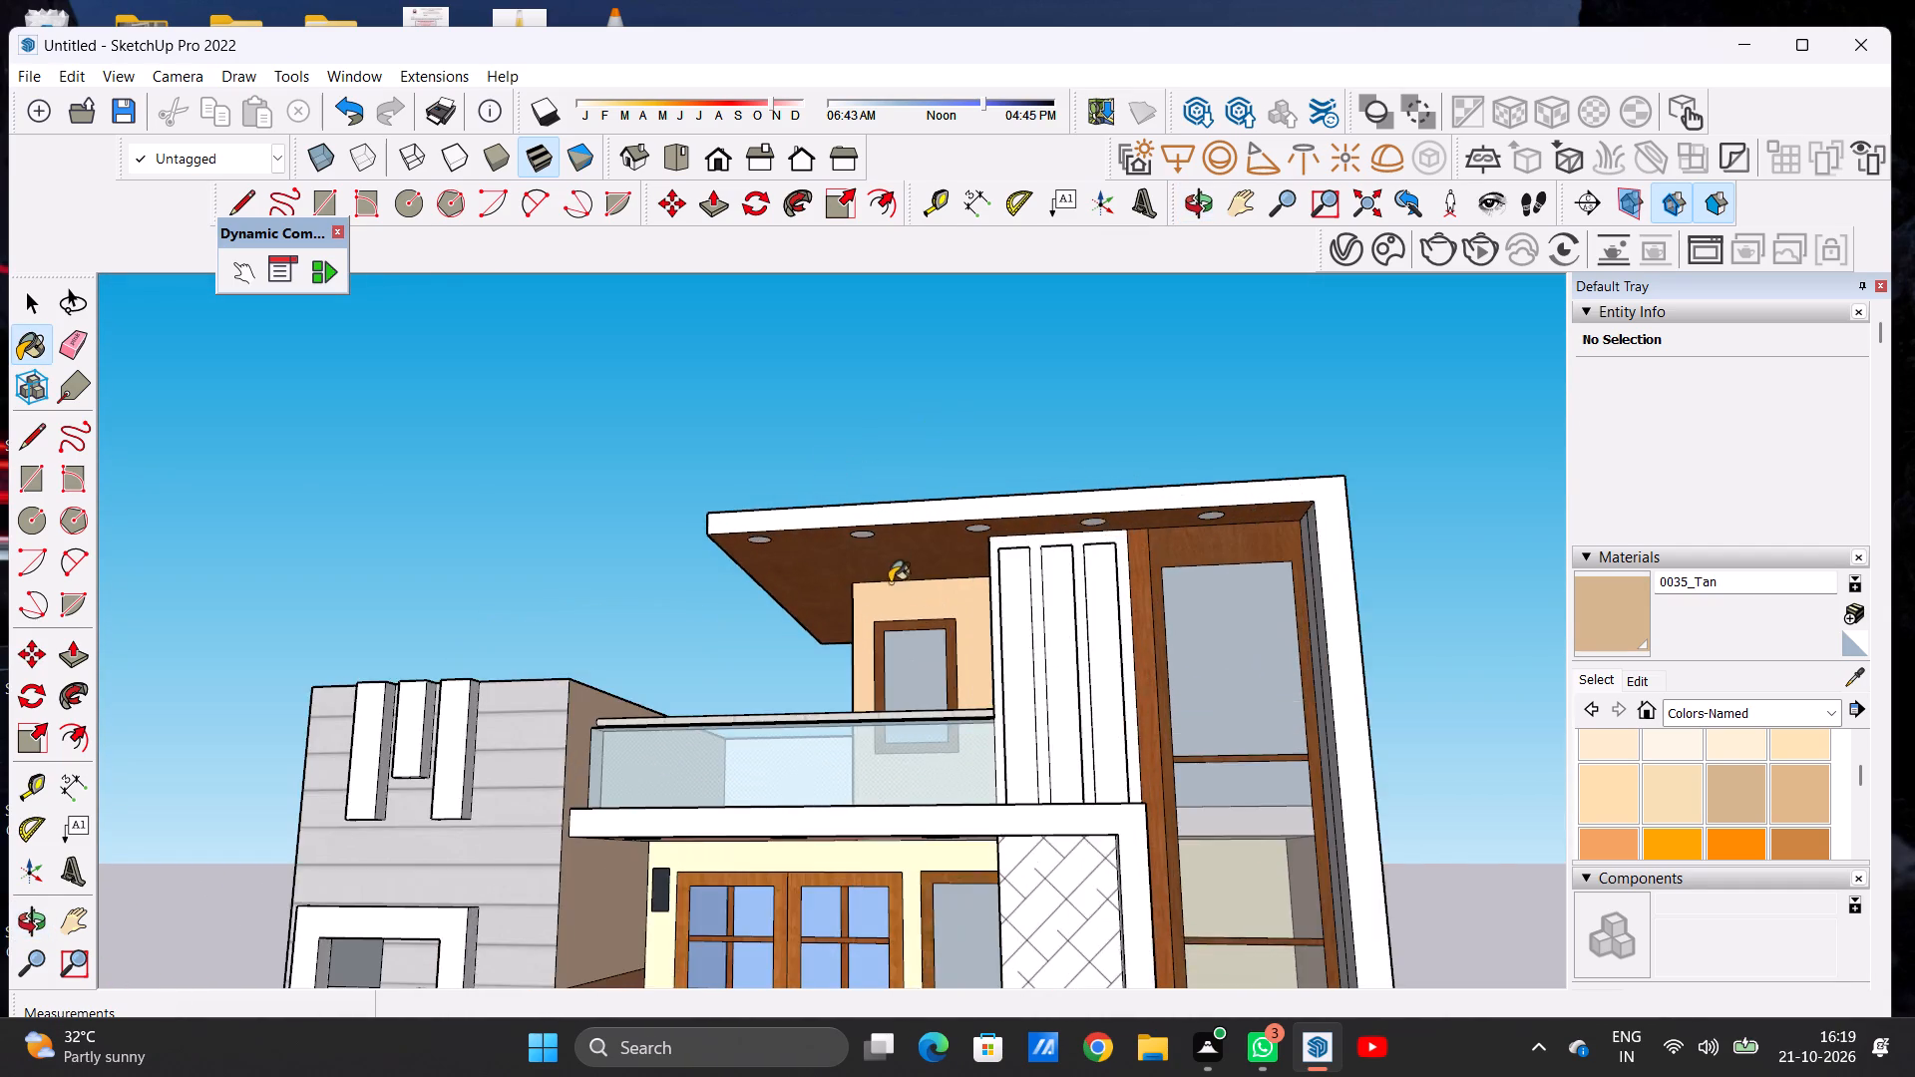
middle_click_drag(894, 595, 961, 414)
middle_click_drag(964, 424, 970, 462)
middle_click_drag(972, 470, 977, 726)
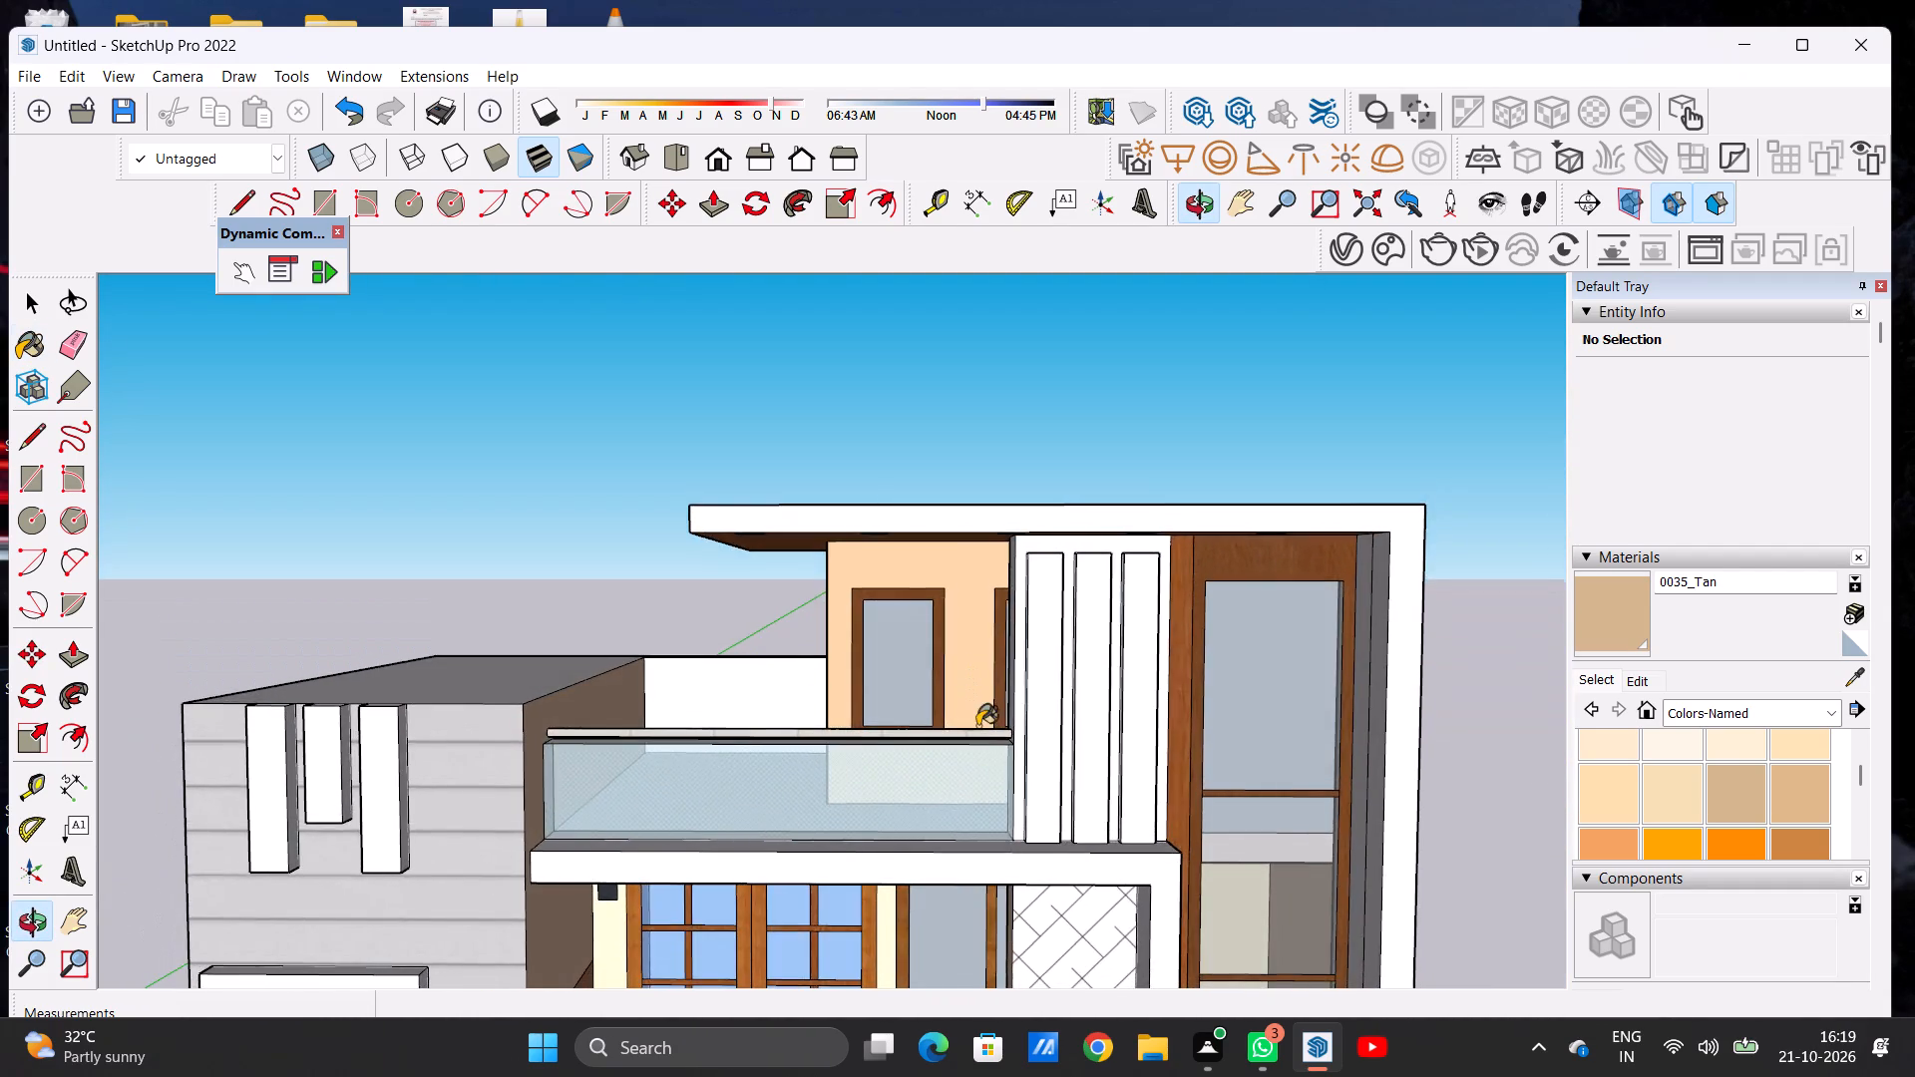
scroll(830, 586, "down", 4)
scroll(830, 586, "up", 1)
scroll(830, 586, "down", 3)
scroll(830, 586, "up", 2)
scroll(830, 586, "down", 16)
scroll(907, 819, "up", 7)
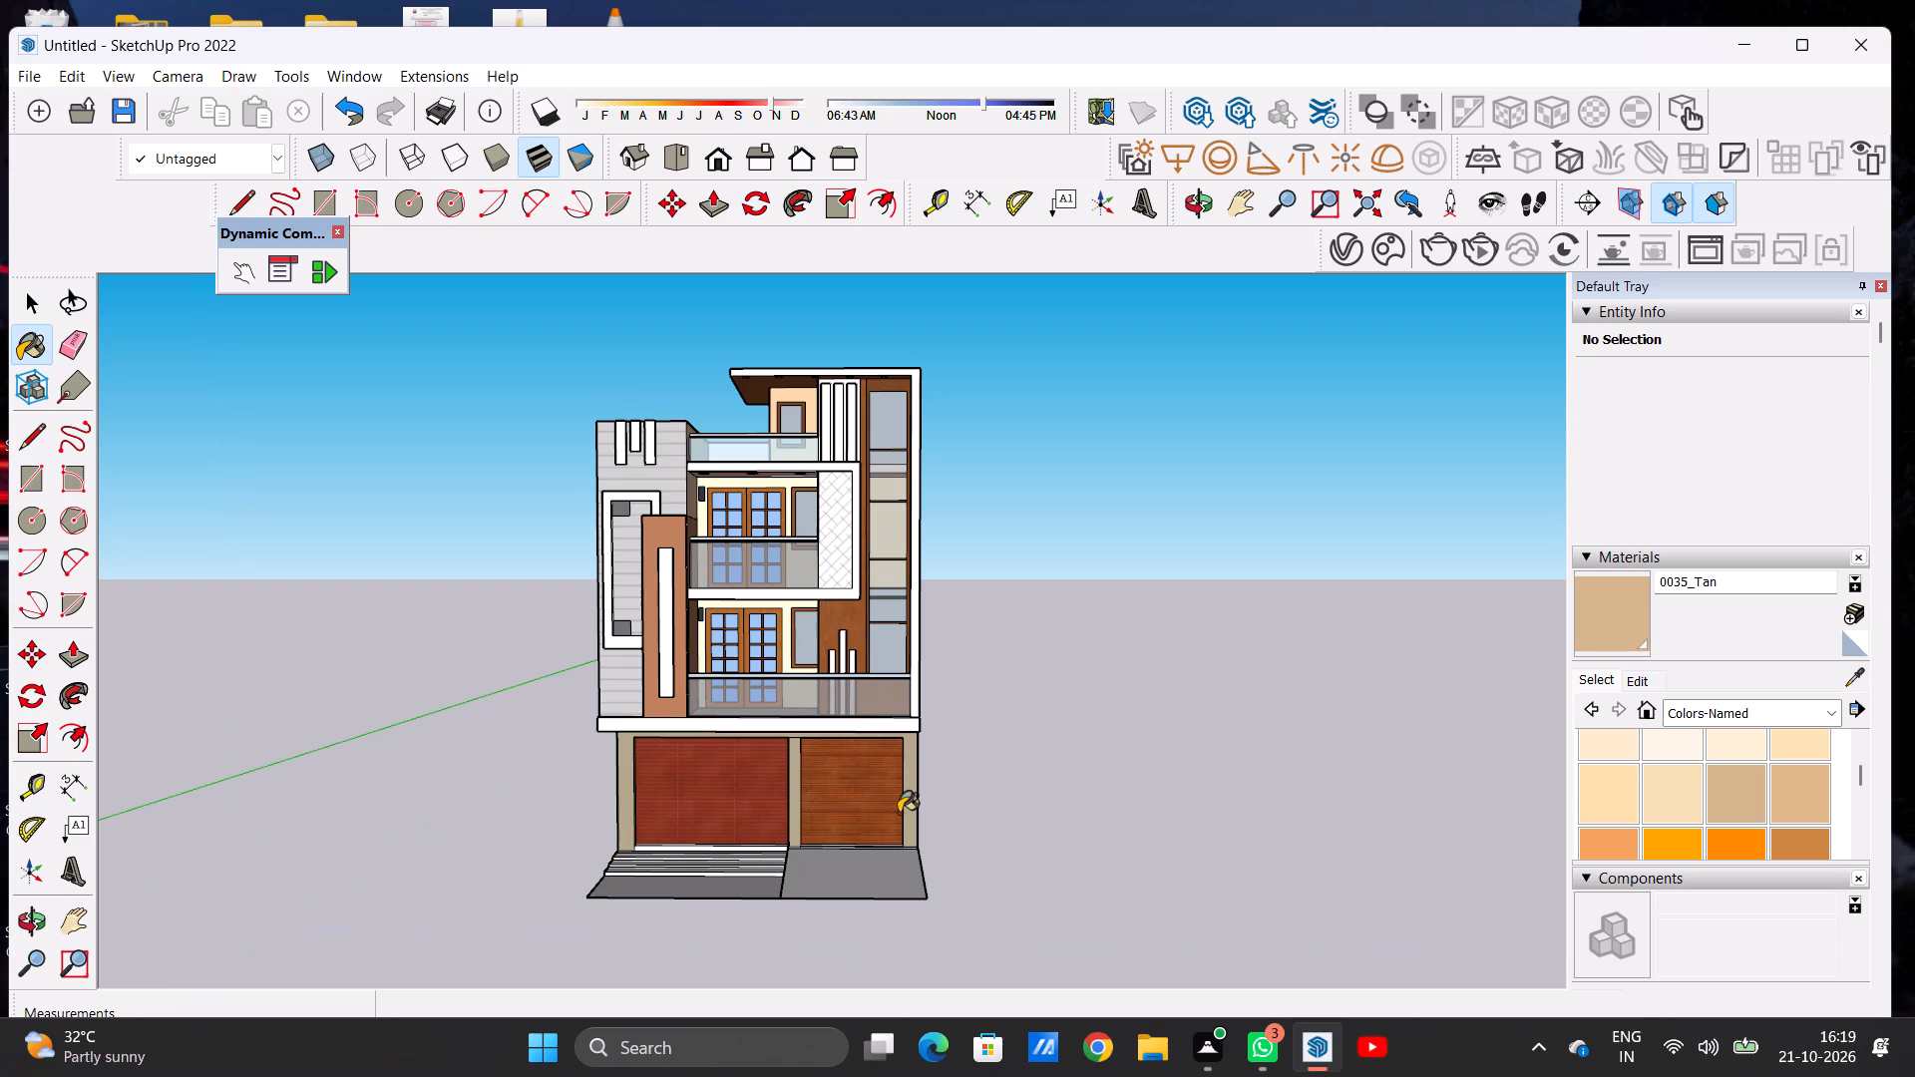
Examine the whole house from the front at several distances and from a raised angle.
key("space")
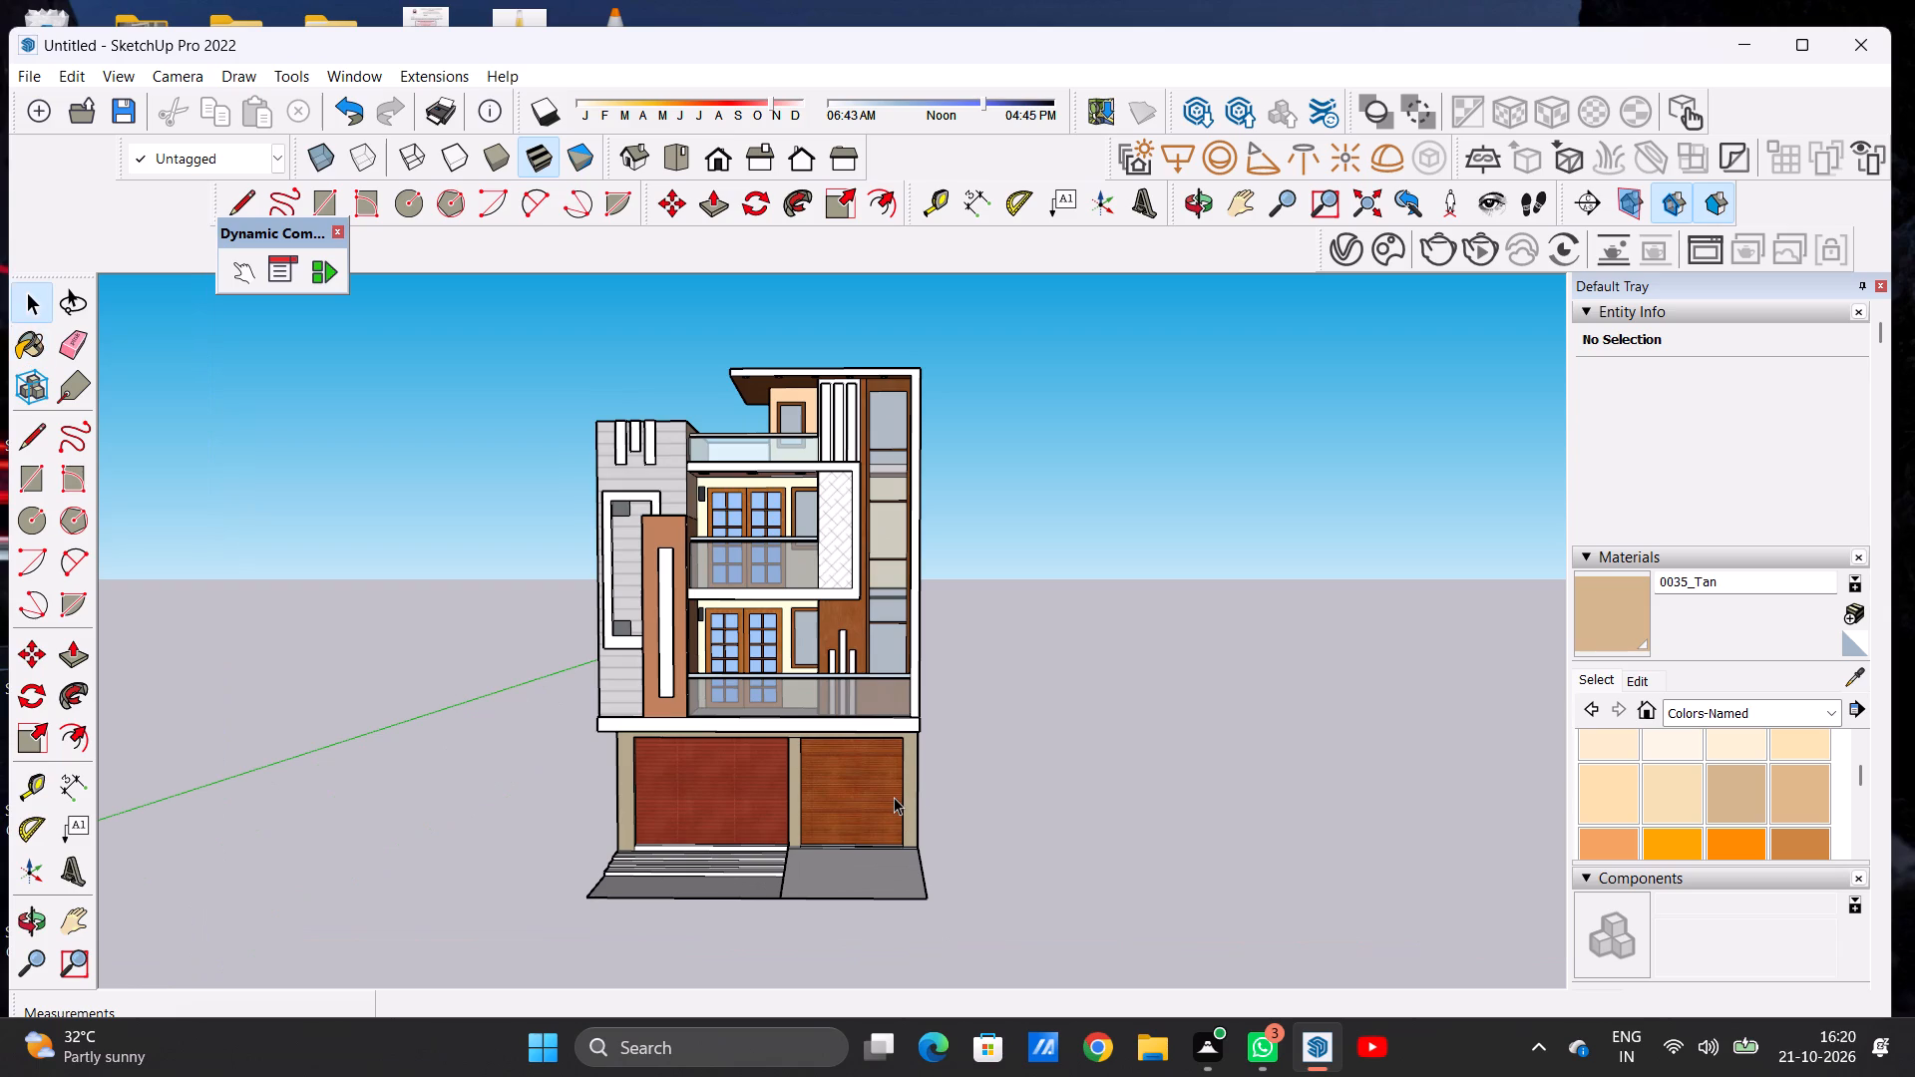
left_click(894, 797)
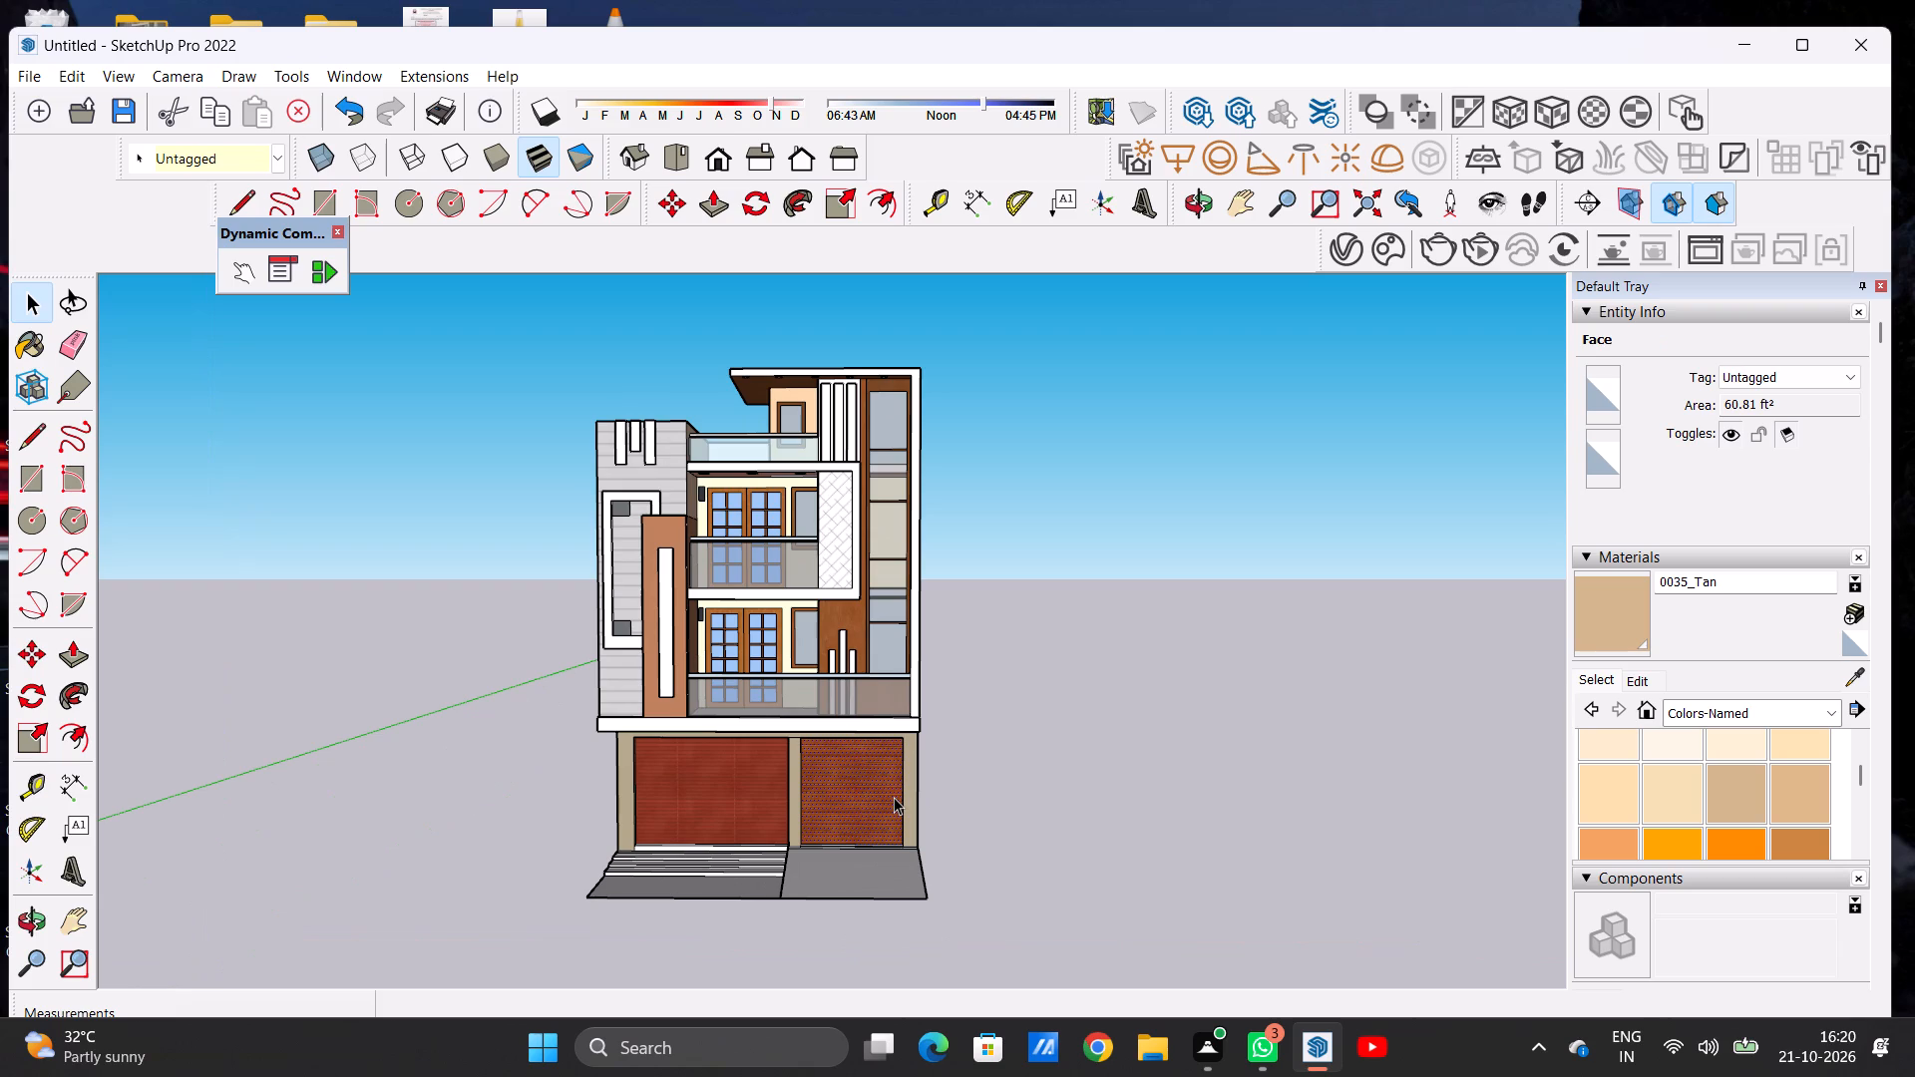
scroll(894, 797, "down", 8)
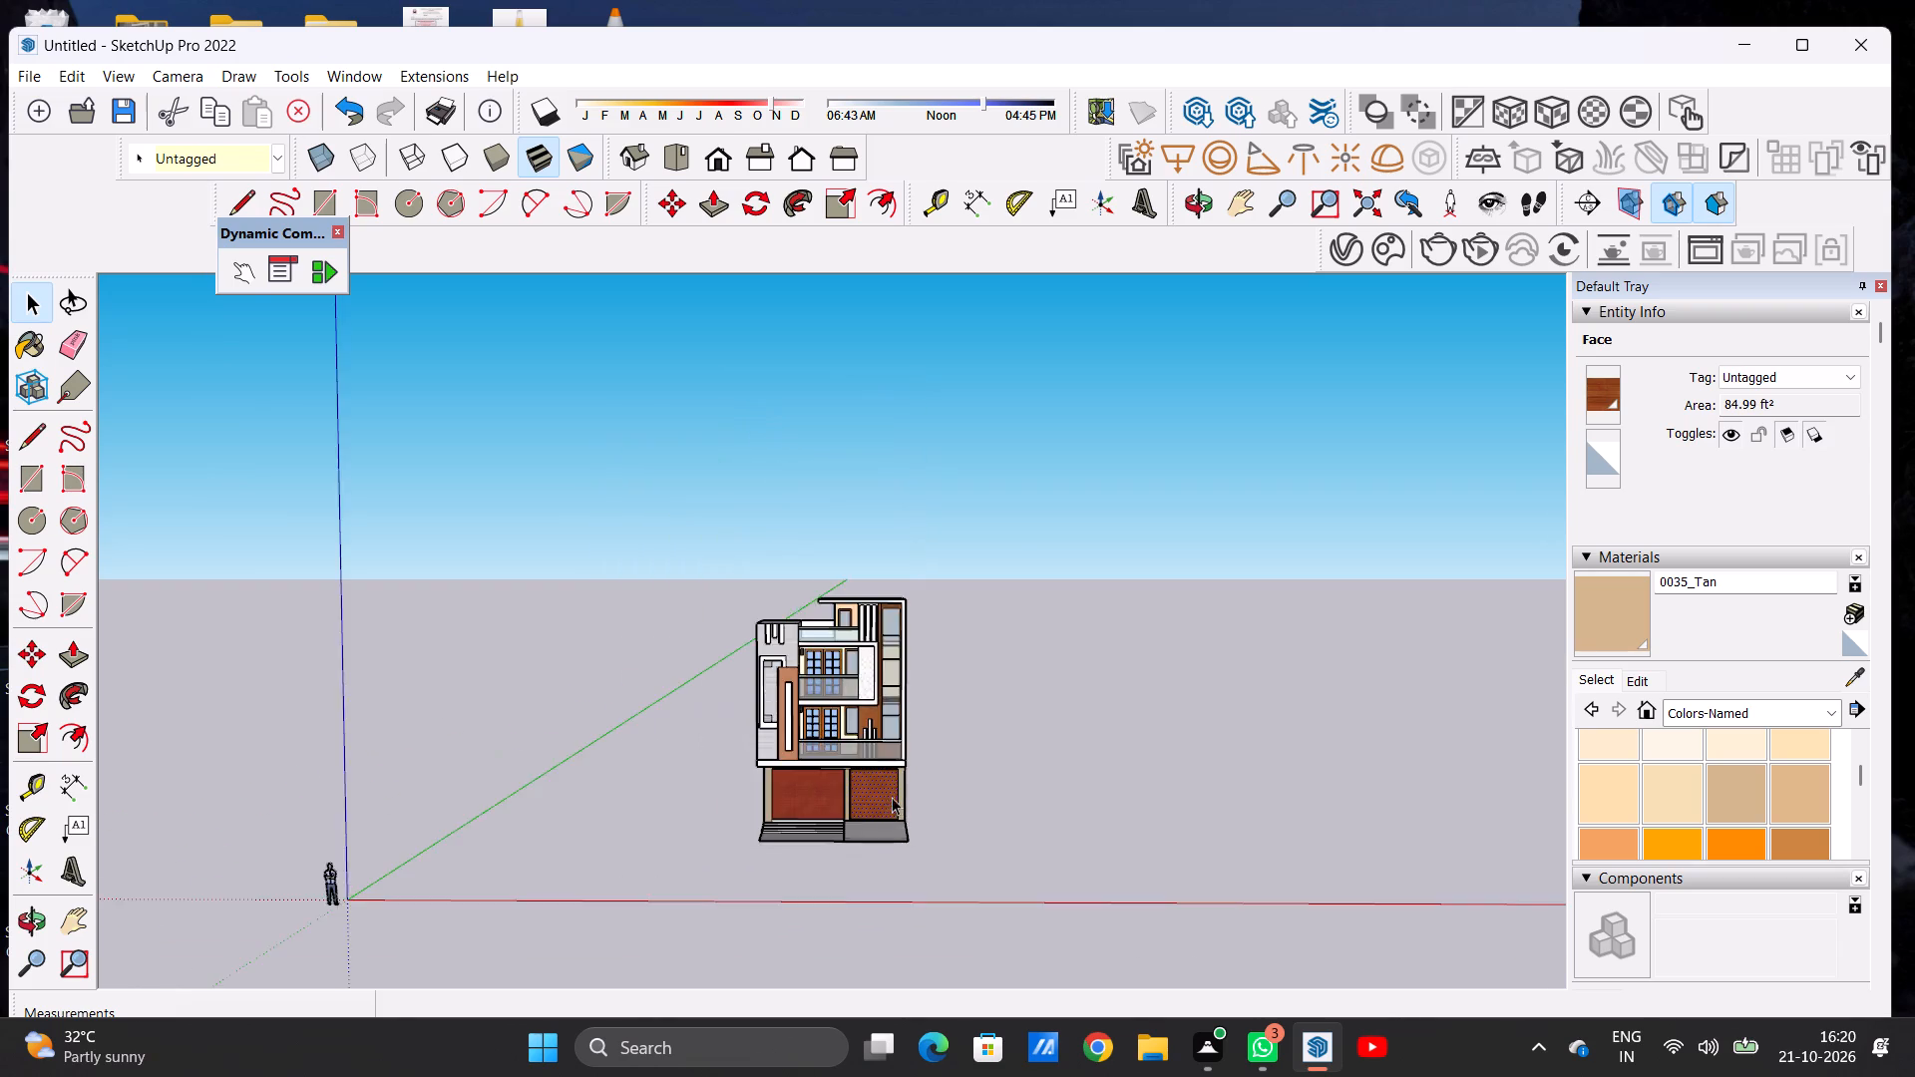
scroll(886, 797, "up", 9)
left_click(1145, 694)
scroll(896, 782, "up", 5)
scroll(895, 782, "down", 5)
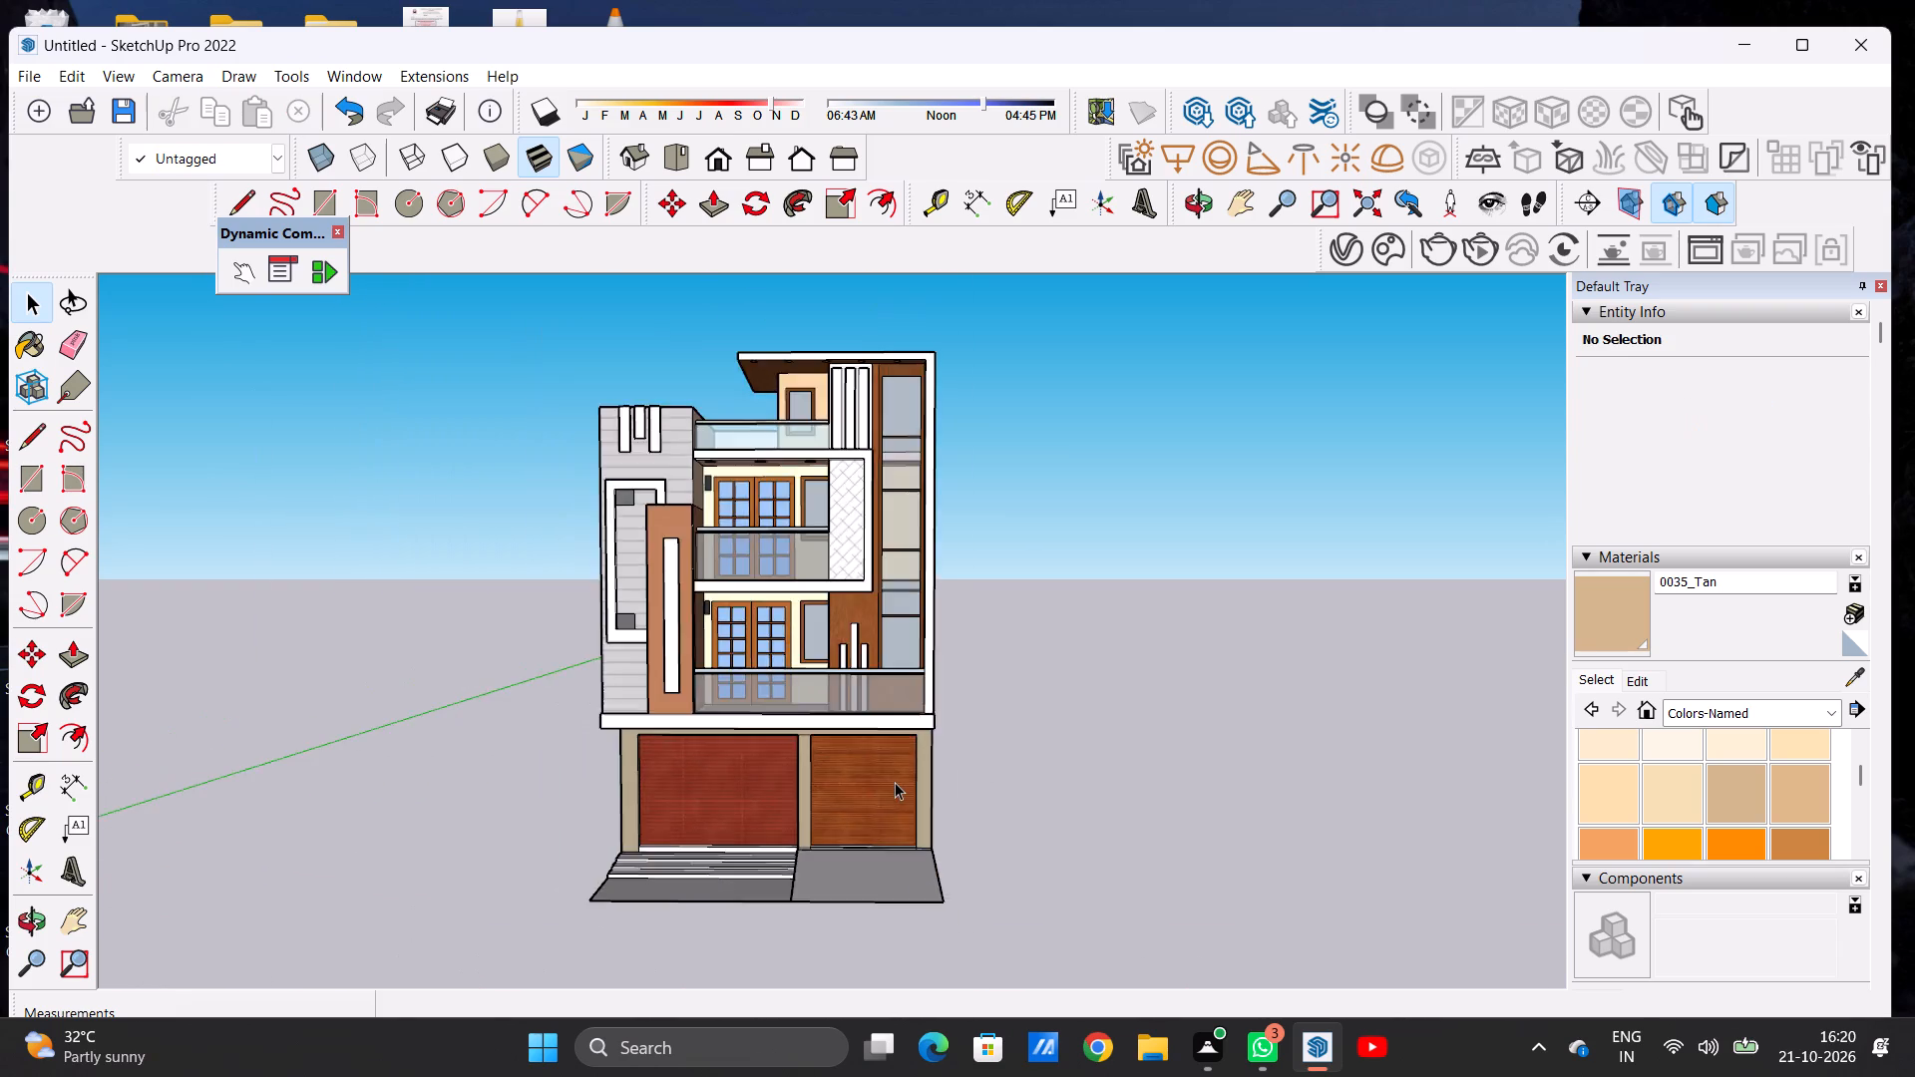
scroll(895, 782, "down", 5)
scroll(818, 864, "up", 1)
scroll(807, 866, "down", 1)
scroll(807, 866, "up", 1)
scroll(806, 866, "down", 1)
scroll(806, 866, "up", 3)
middle_click_drag(787, 836, 1051, 981)
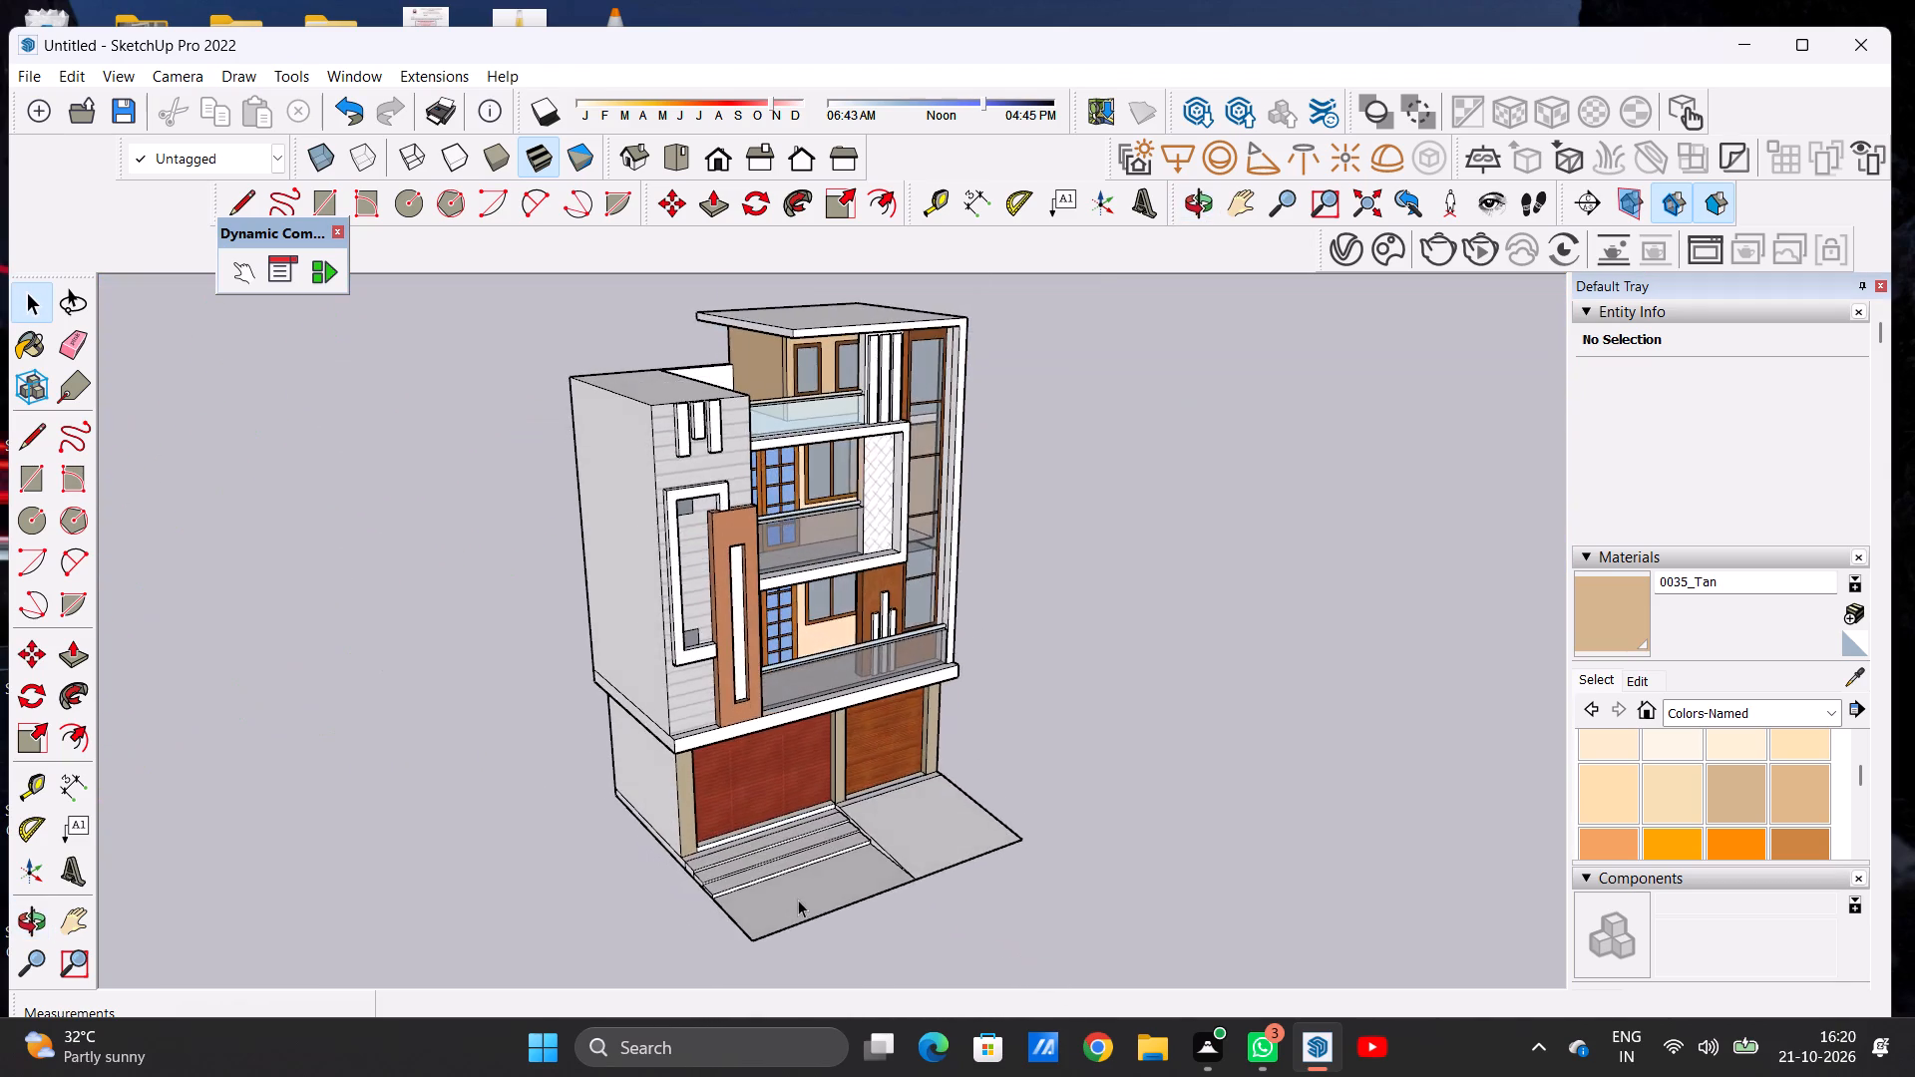
Paint the sloped top surface of the ramp in front of the wooden garage door with Terrazzo Tile Accent from Tile.
scroll(798, 897, "up", 7)
scroll(983, 766, "up", 4)
scroll(990, 768, "down", 7)
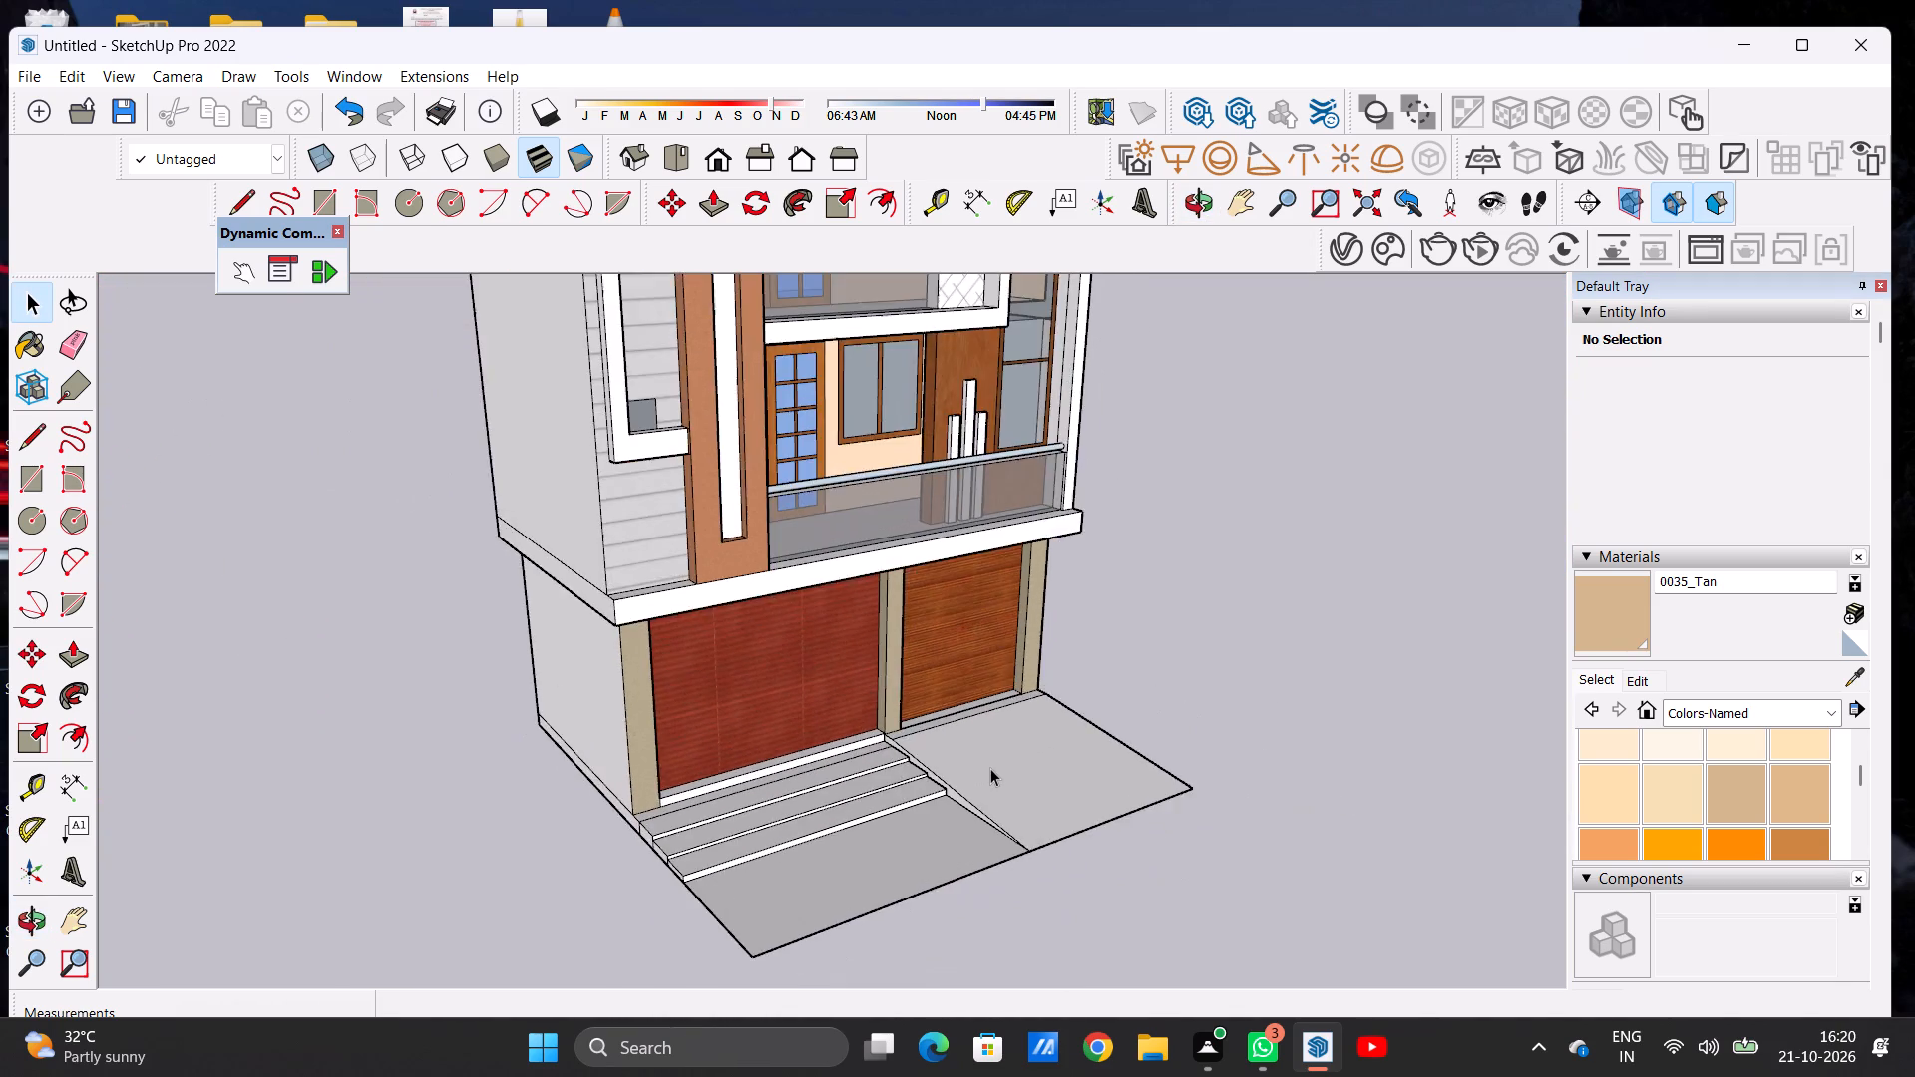
scroll(990, 768, "up", 8)
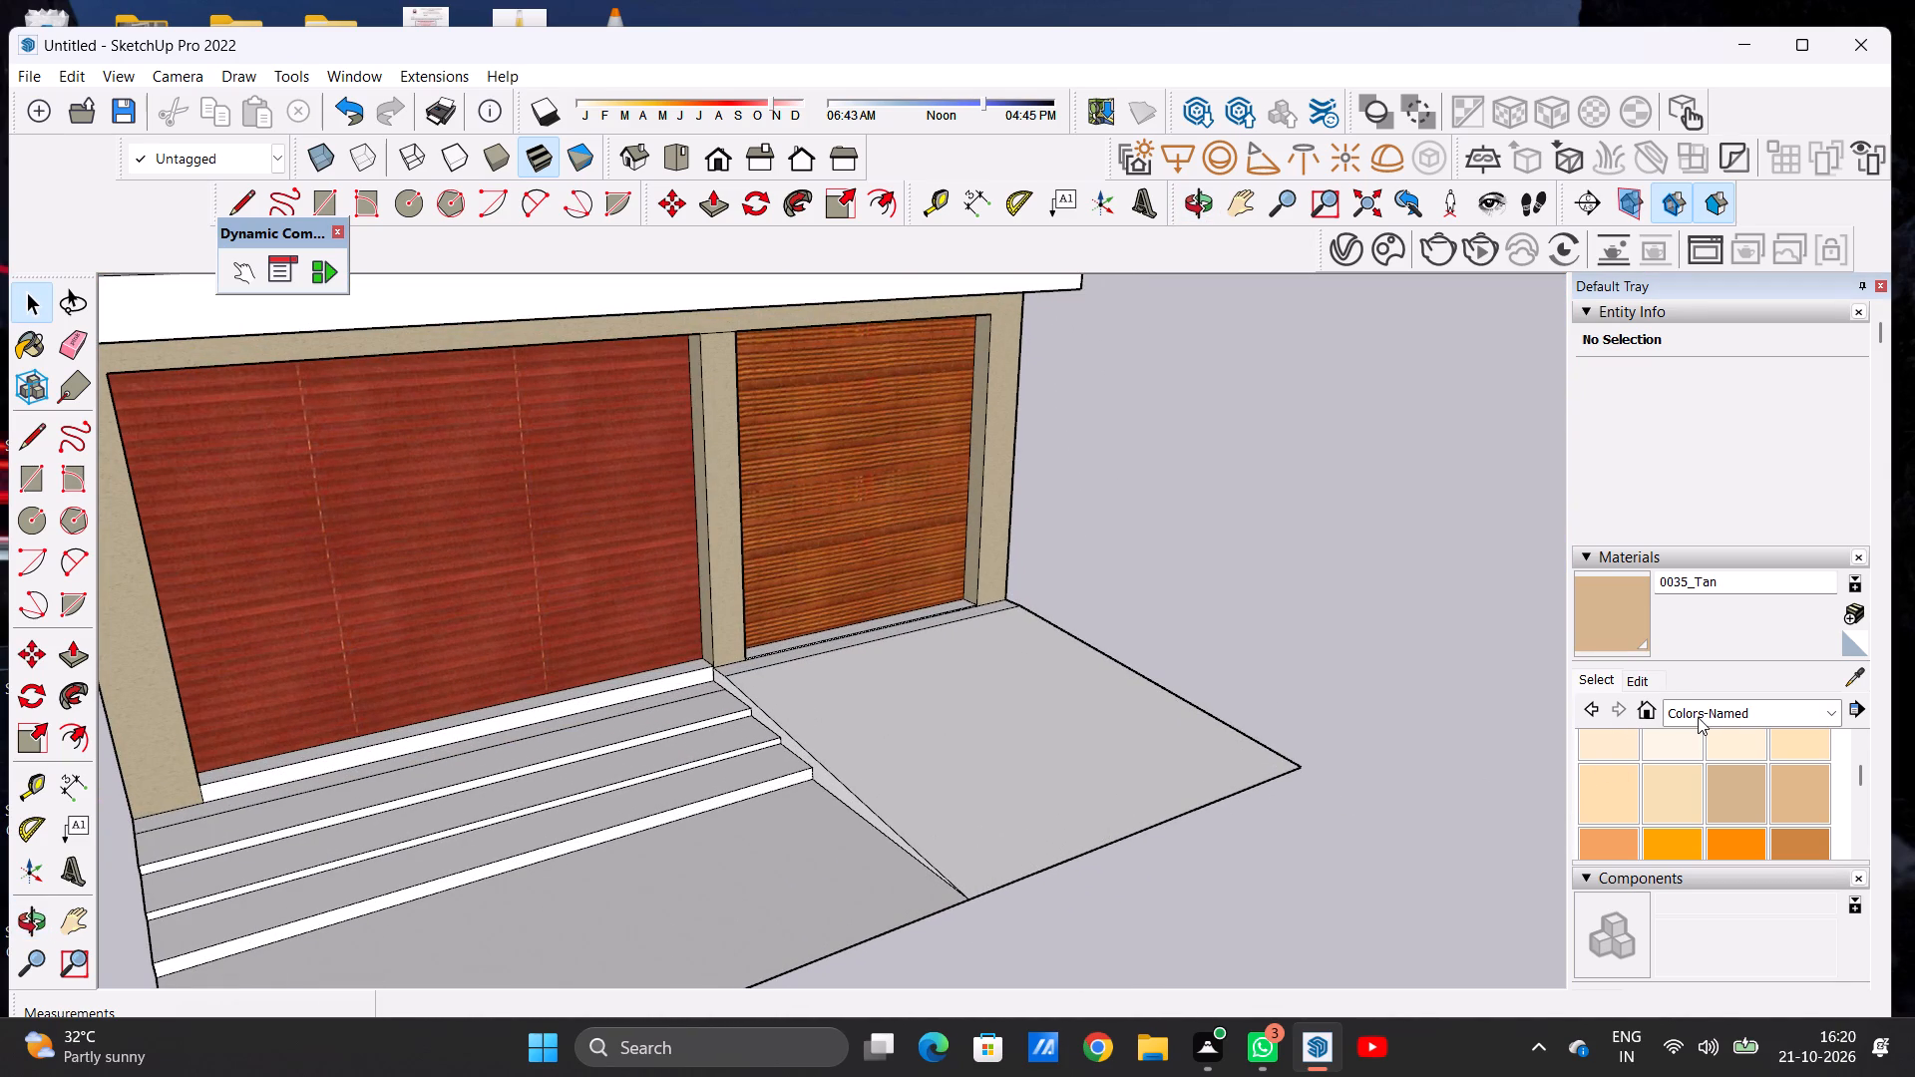
left_click(1681, 708)
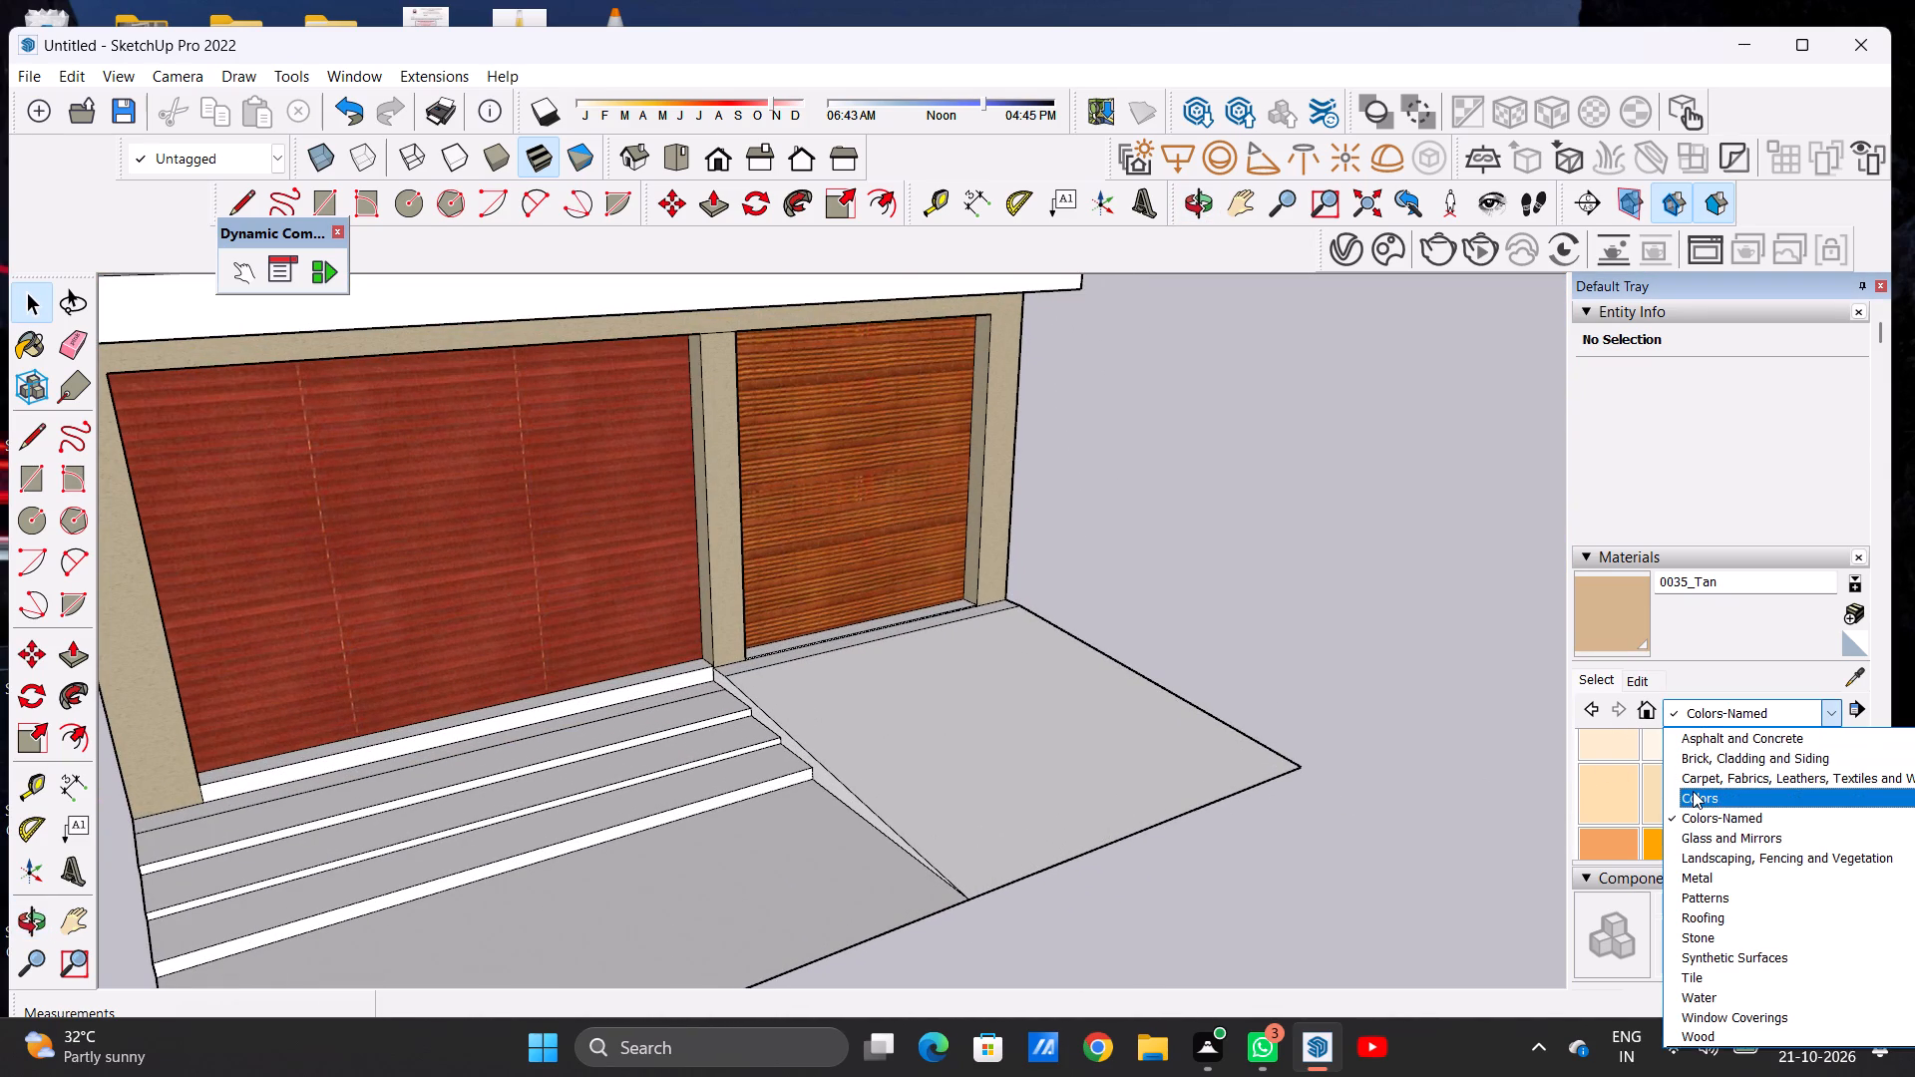
left_click(1718, 981)
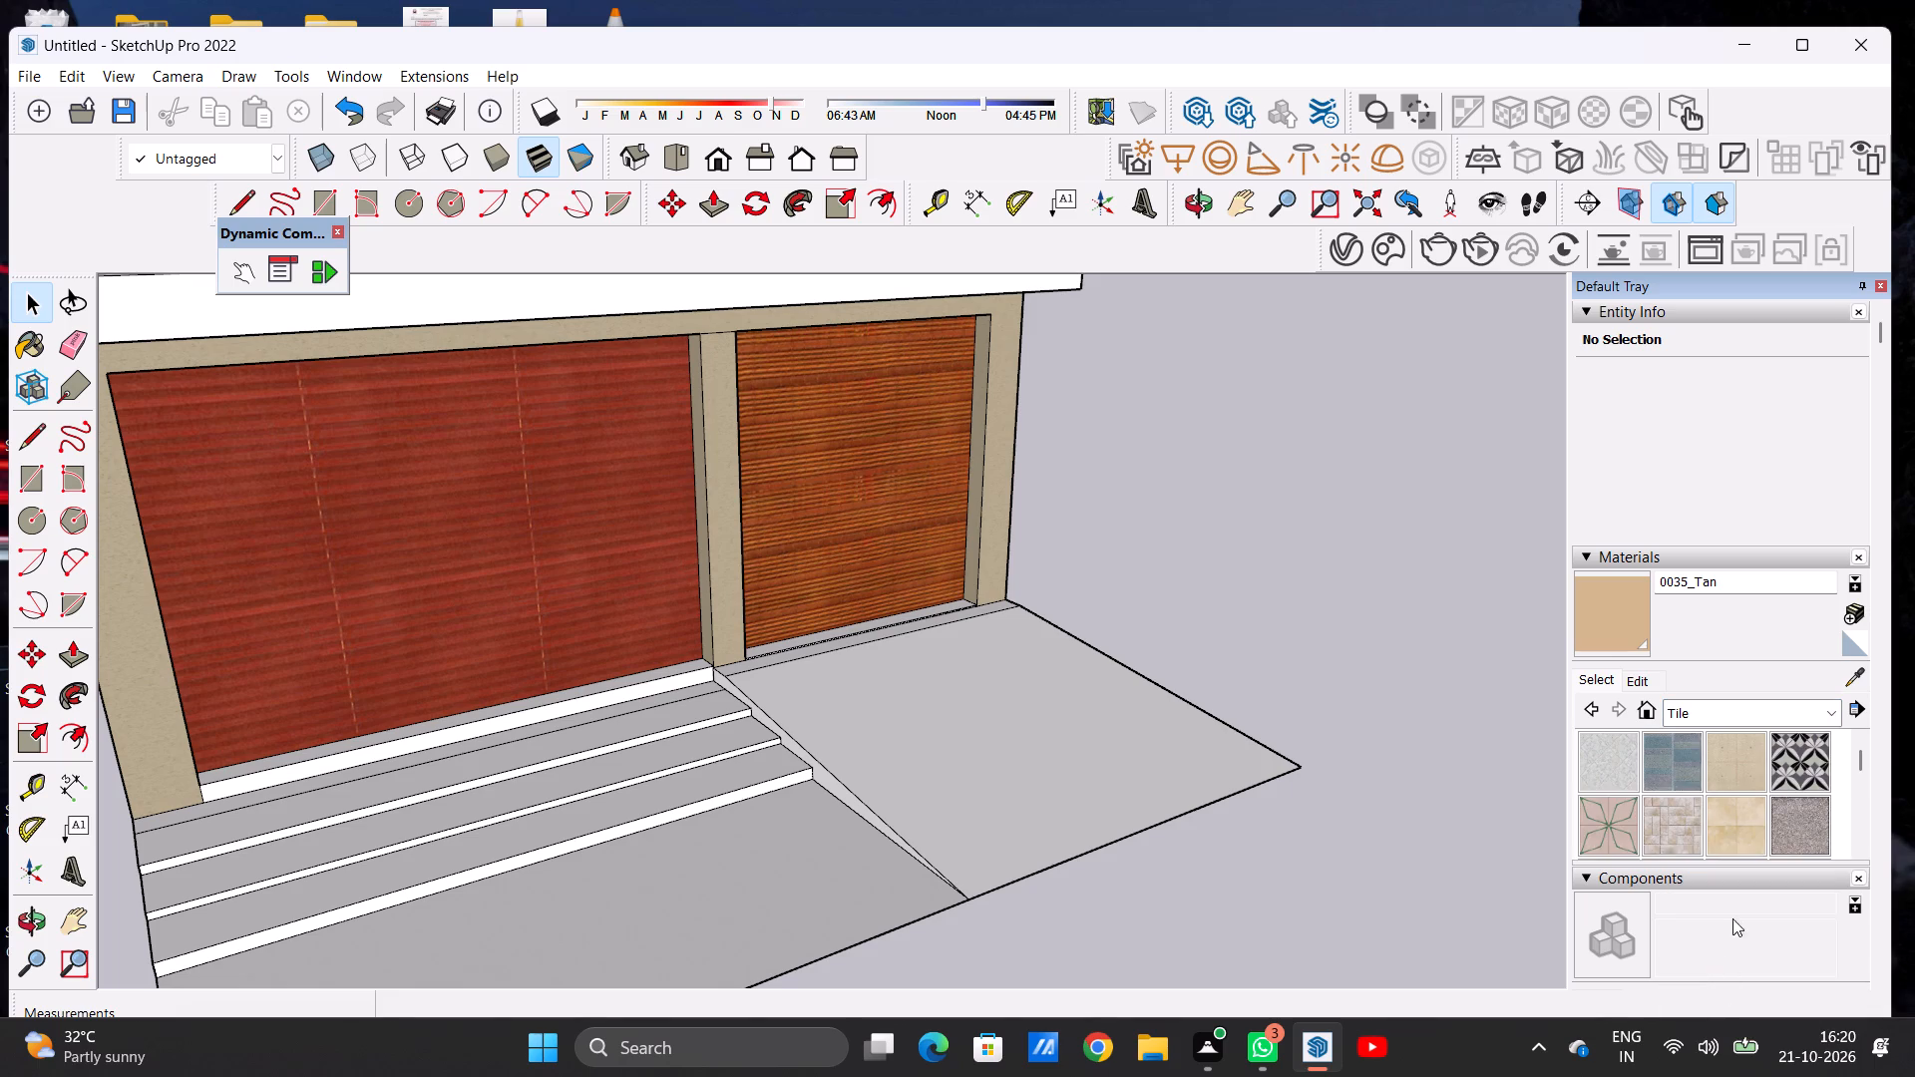
scroll(1691, 821, "down", 2)
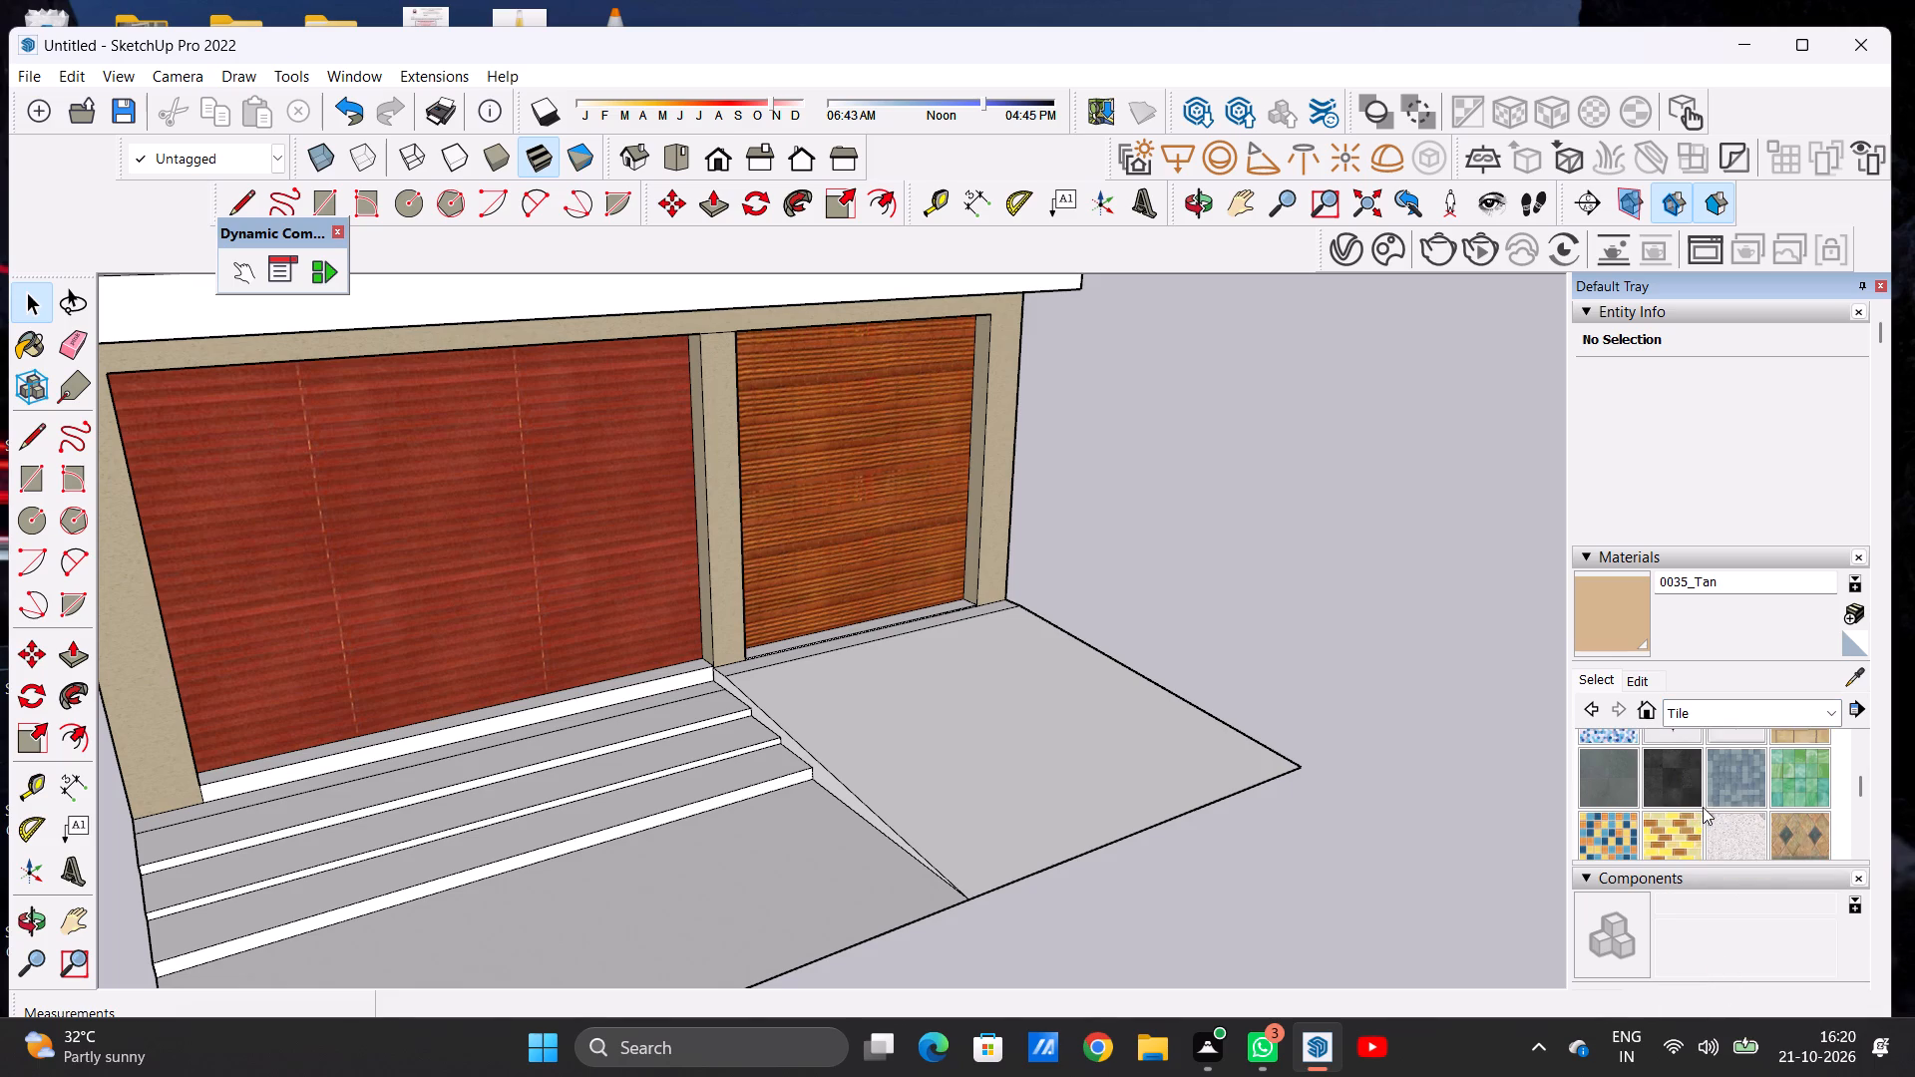
scroll(1703, 807, "down", 1)
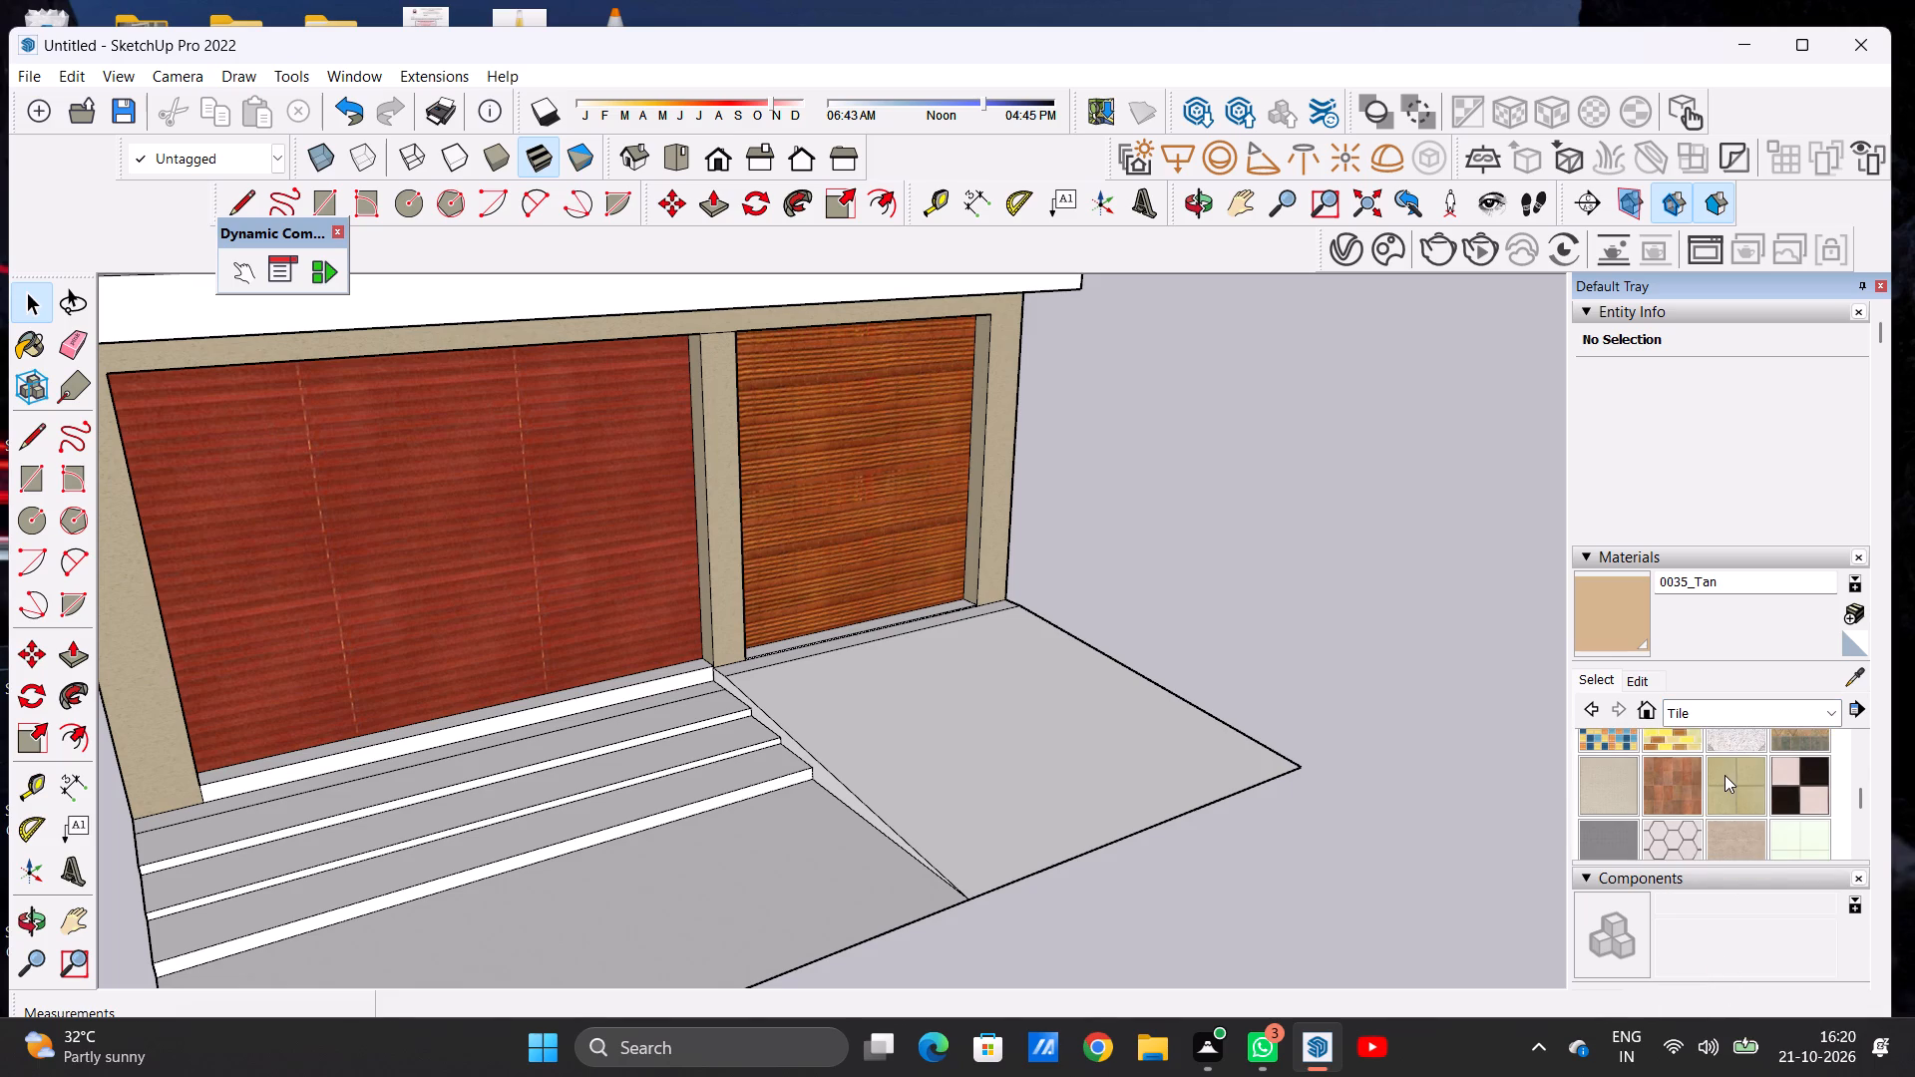
scroll(1724, 775, "up", 1)
left_click(1740, 833)
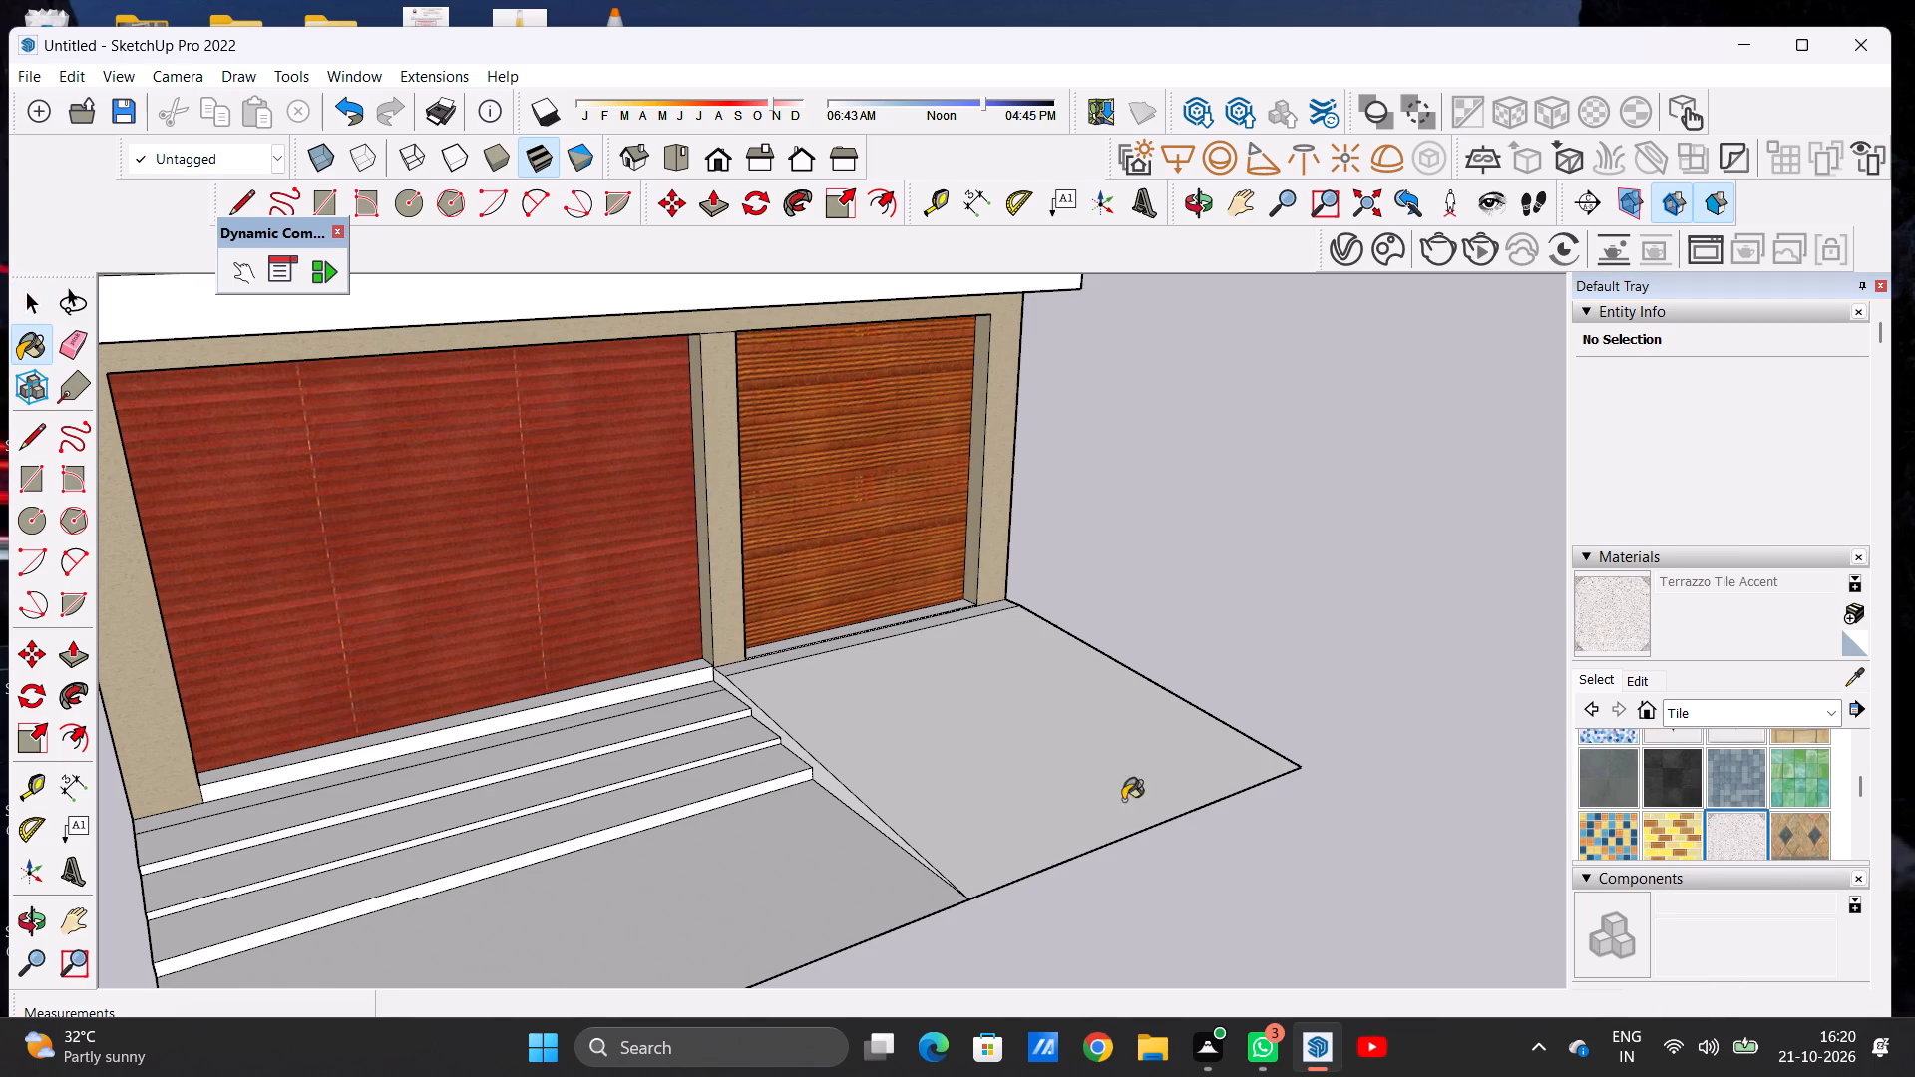
scroll(1094, 799, "up", 6)
left_click(1002, 792)
scroll(817, 708, "down", 5)
scroll(753, 748, "up", 6)
scroll(724, 778, "down", 1)
scroll(724, 778, "up", 6)
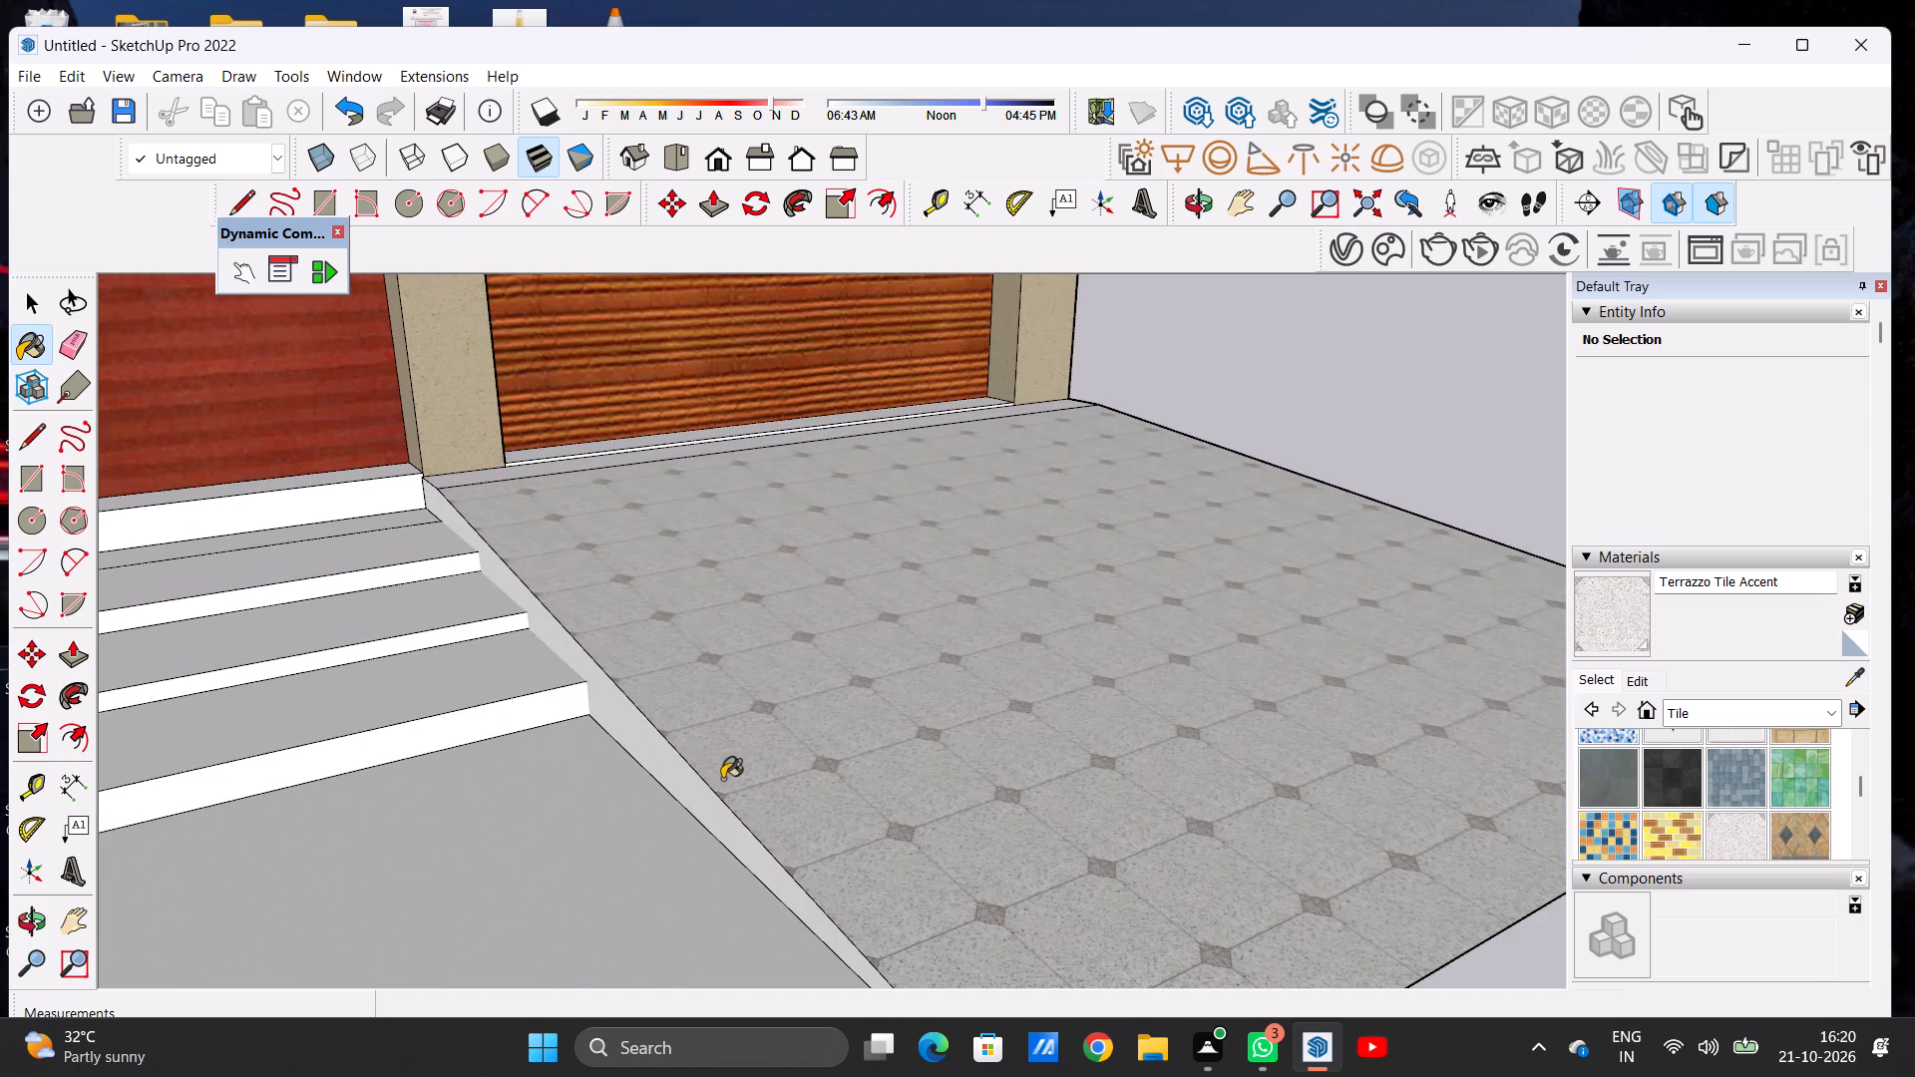
Paint the ramp's narrow side next to the steps and its outer side faces with Terrazzo Tile Accent.
left_click(699, 788)
scroll(703, 784, "down", 20)
scroll(703, 784, "down", 2)
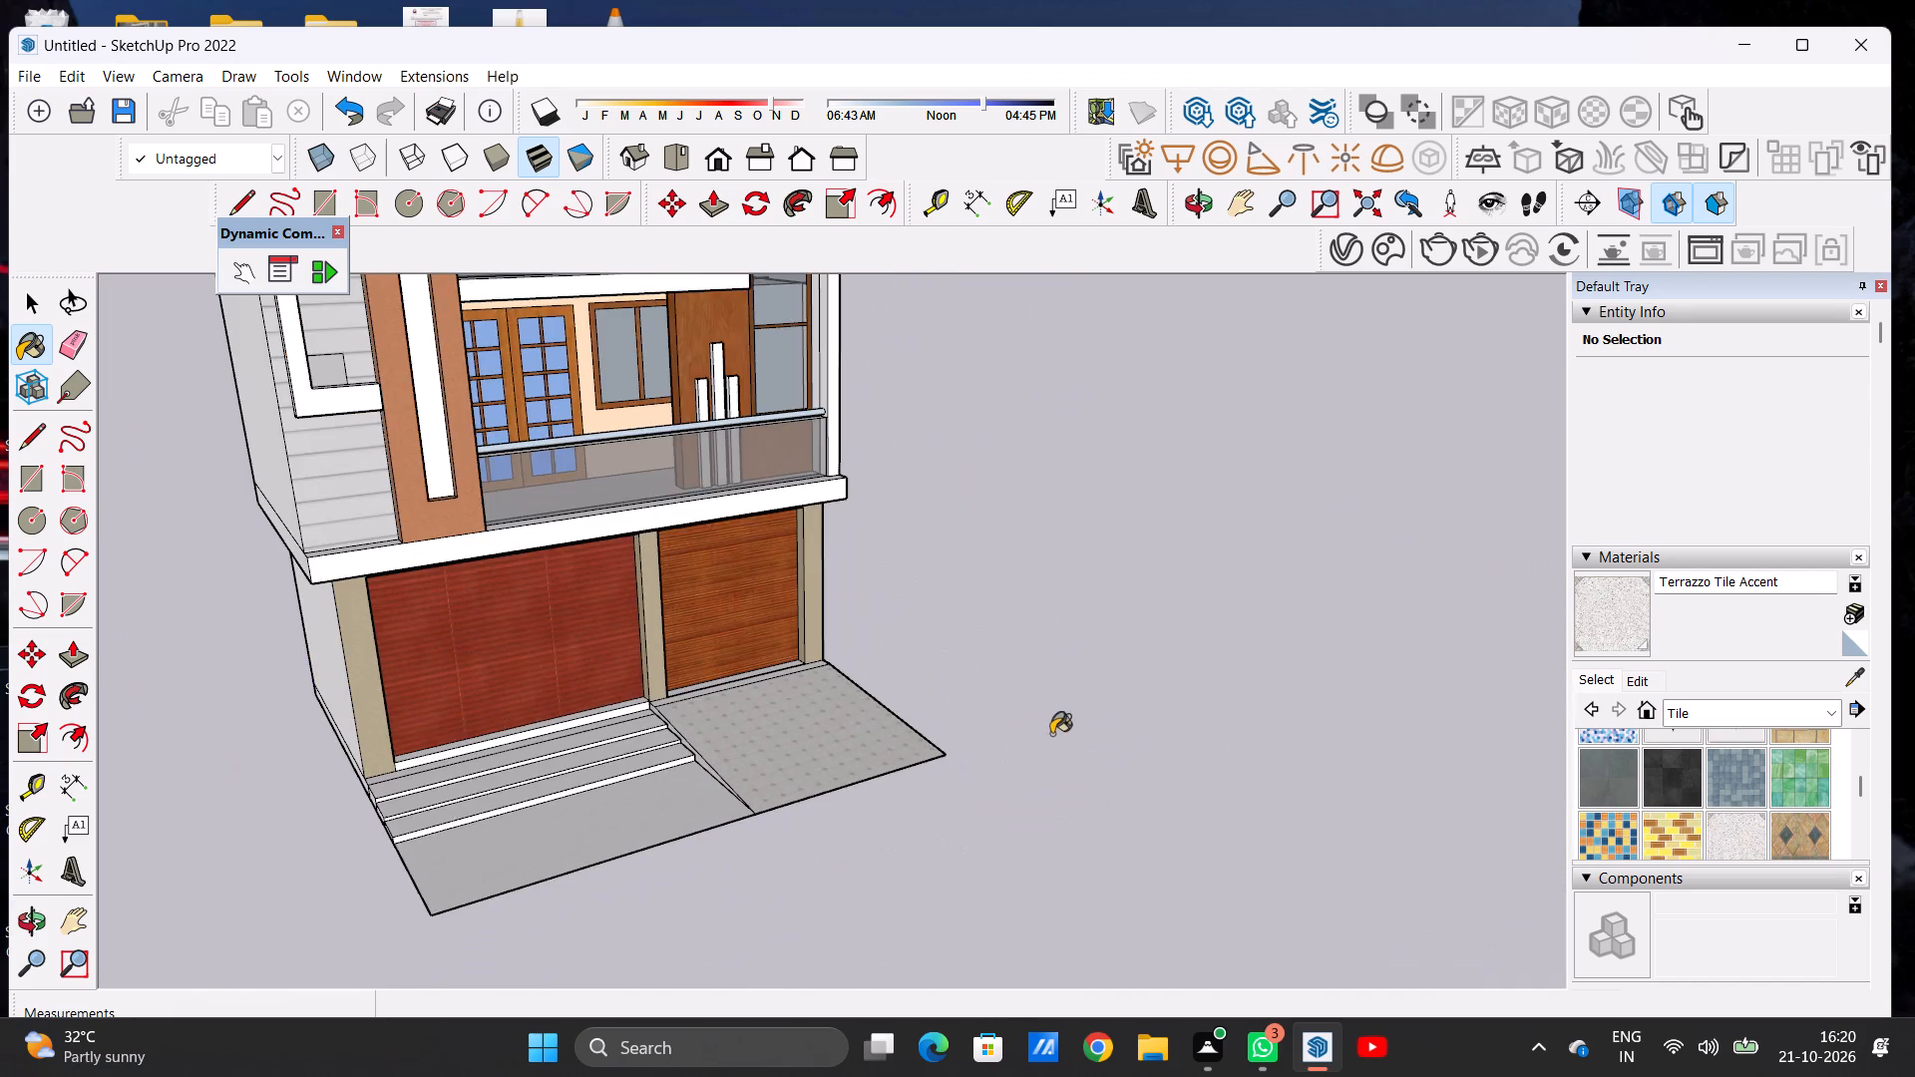
middle_click_drag(1048, 734, 417, 781)
scroll(901, 730, "up", 2)
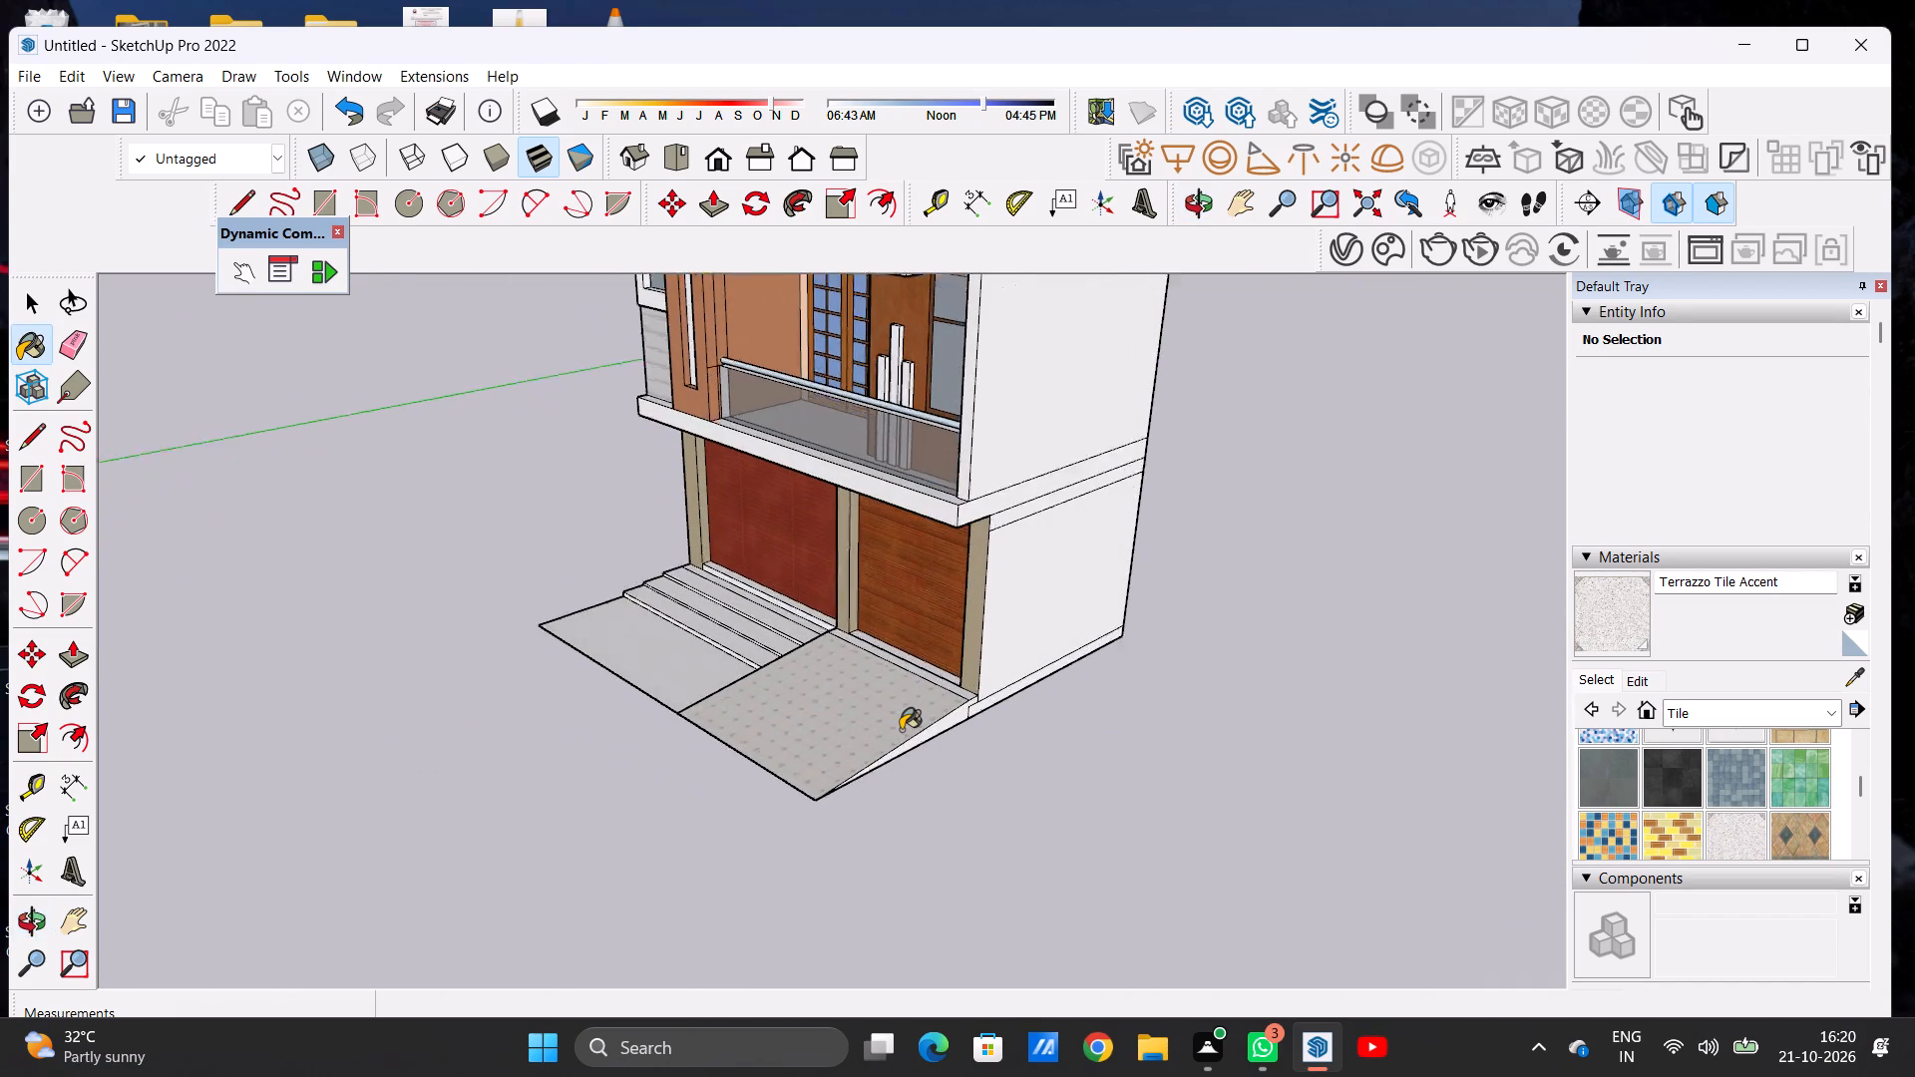
scroll(901, 730, "up", 11)
left_click(971, 713)
scroll(1046, 619, "up", 6)
left_click(1046, 619)
scroll(999, 621, "down", 5)
scroll(998, 624, "up", 1)
scroll(998, 624, "down", 18)
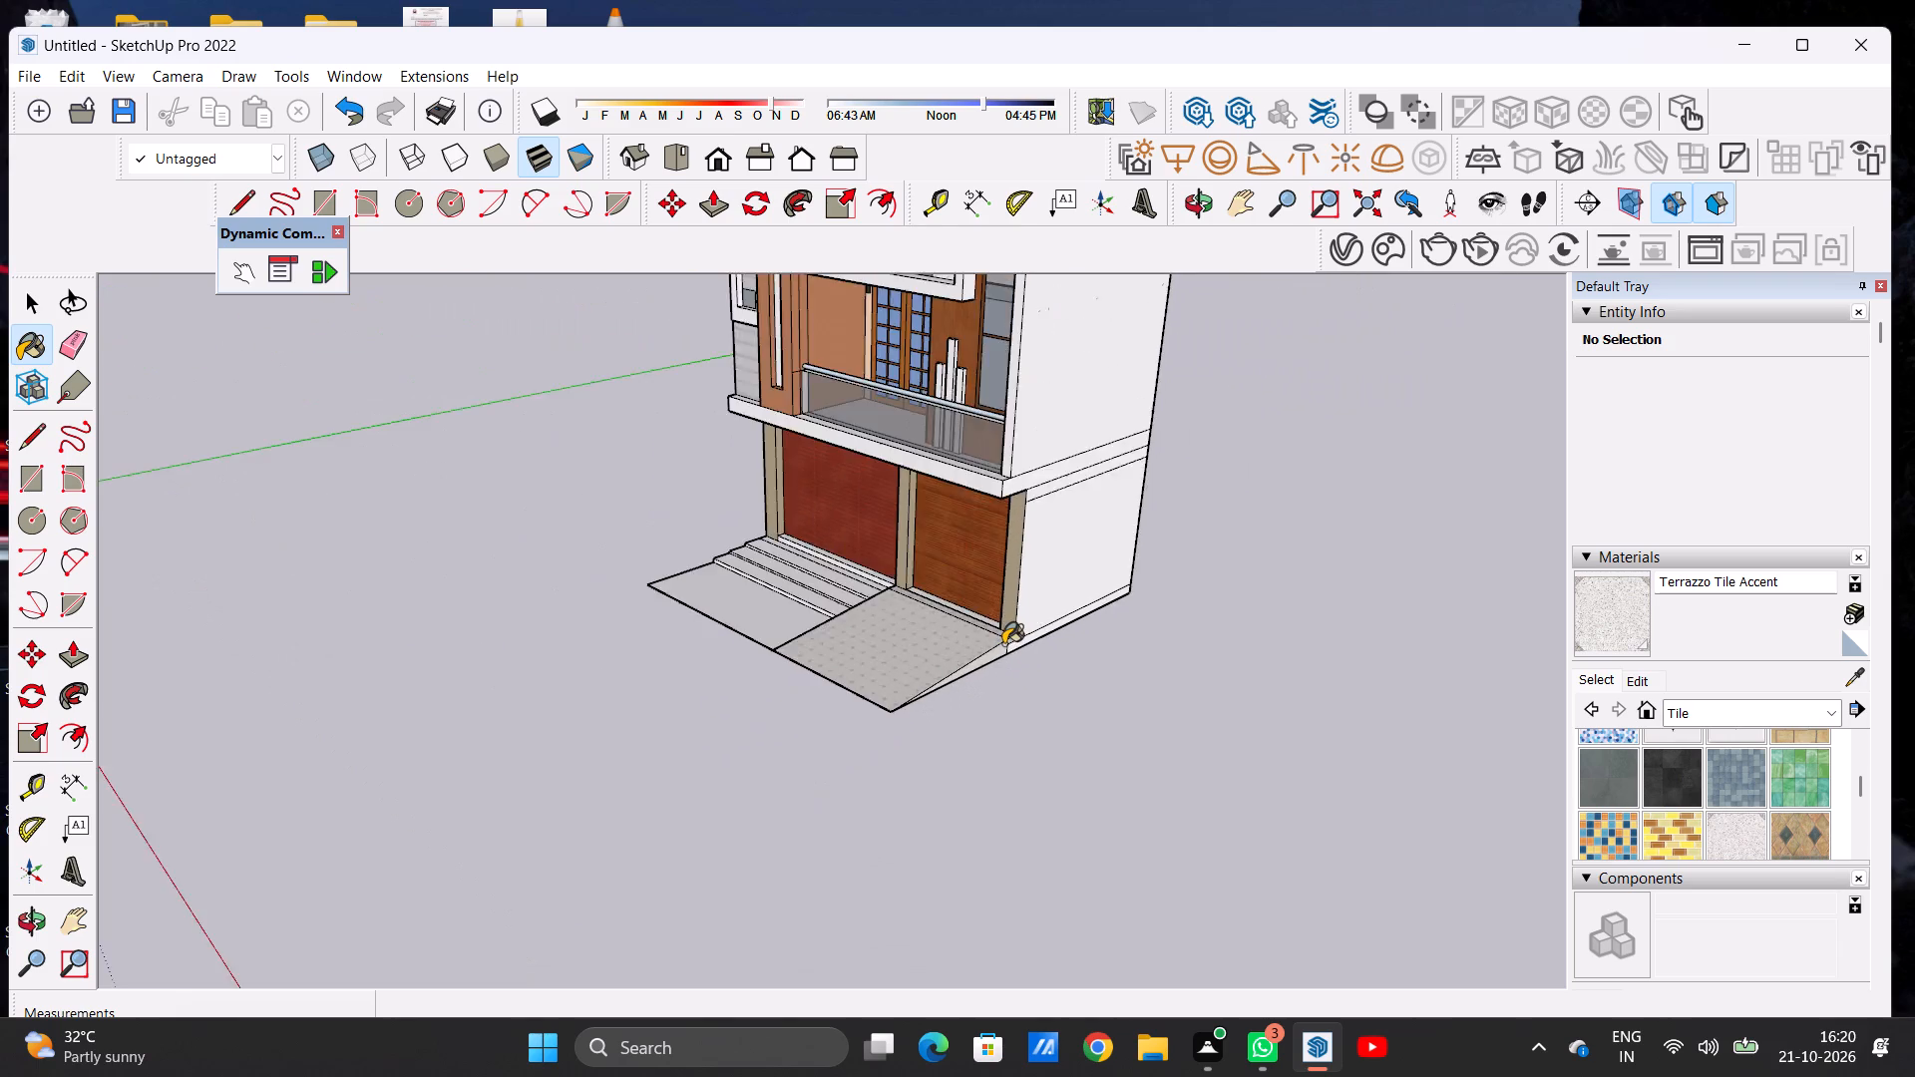
Examine the unpainted entrance steps, the door sills and the tiled ramp from the front and close up.
scroll(1003, 644, "down", 4)
middle_click_drag(784, 633, 1290, 642)
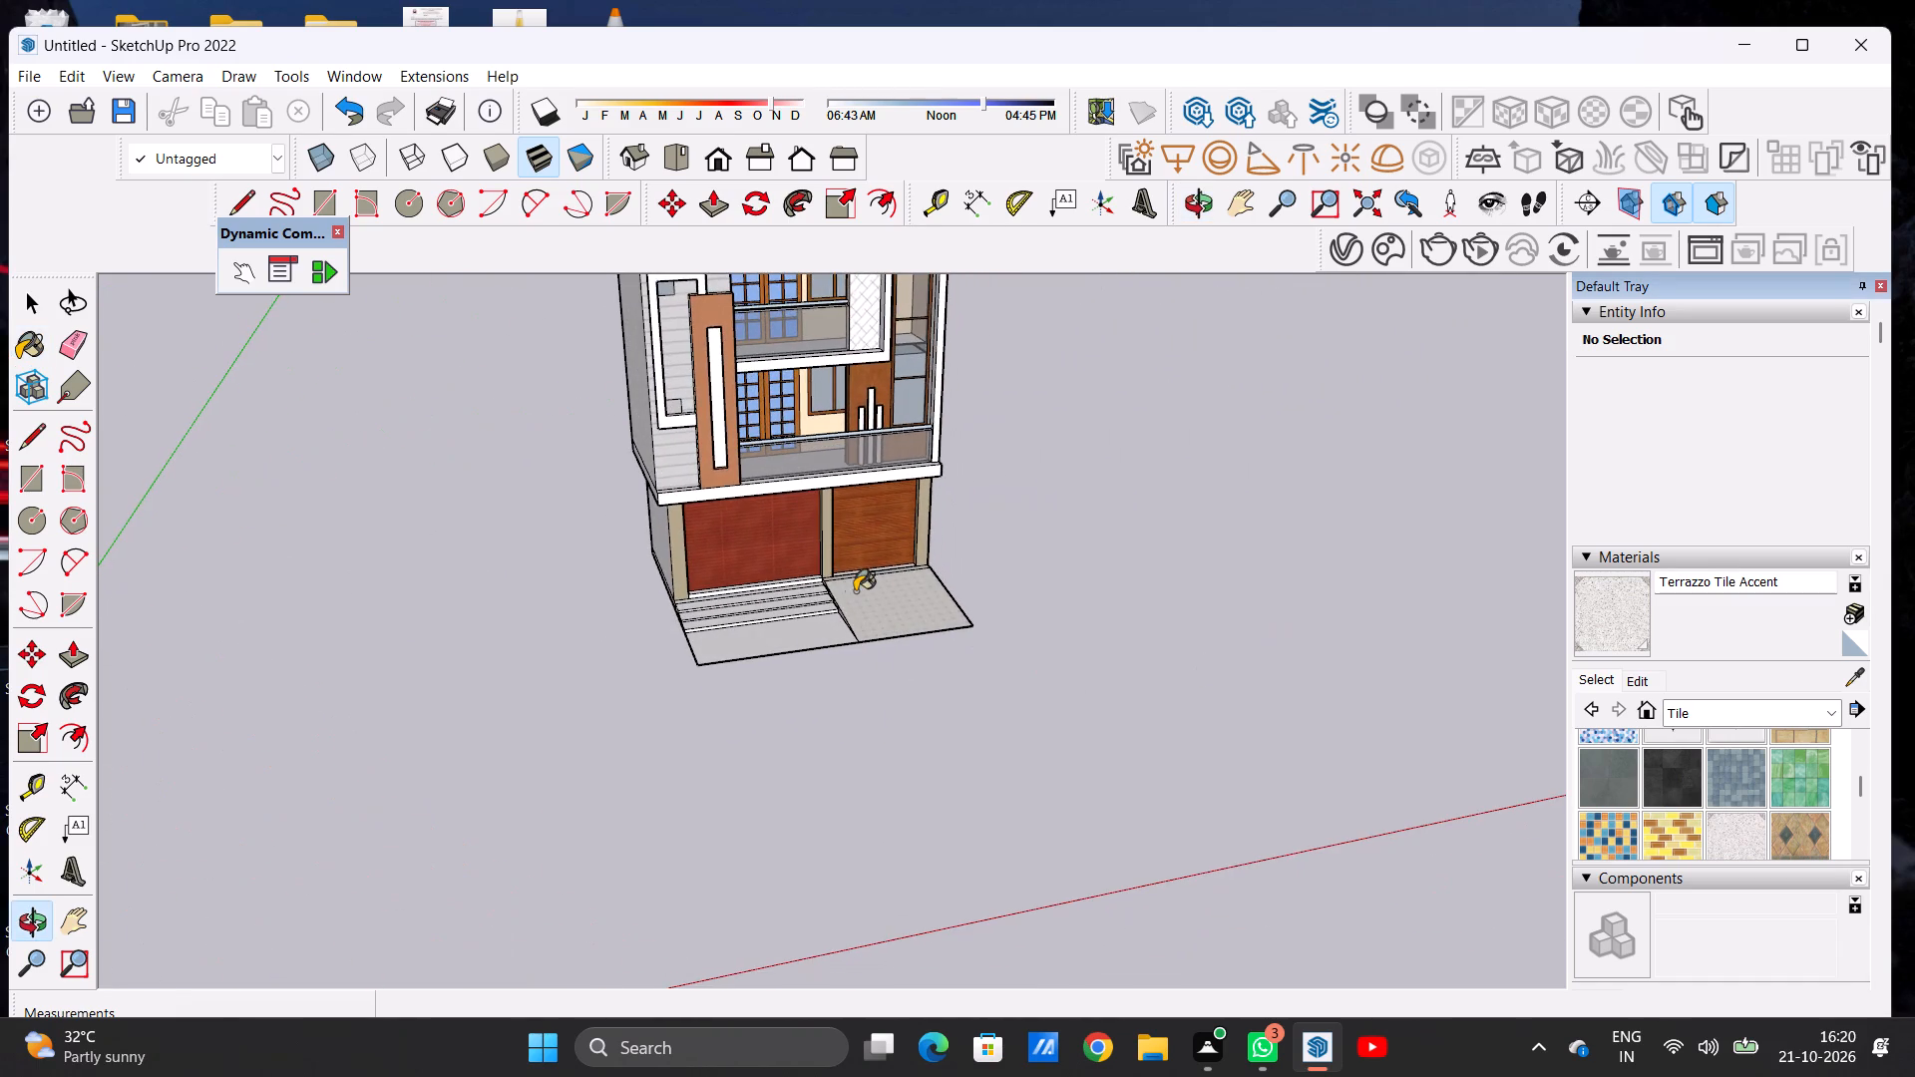
scroll(734, 584, "up", 12)
middle_click_drag(546, 664, 744, 649)
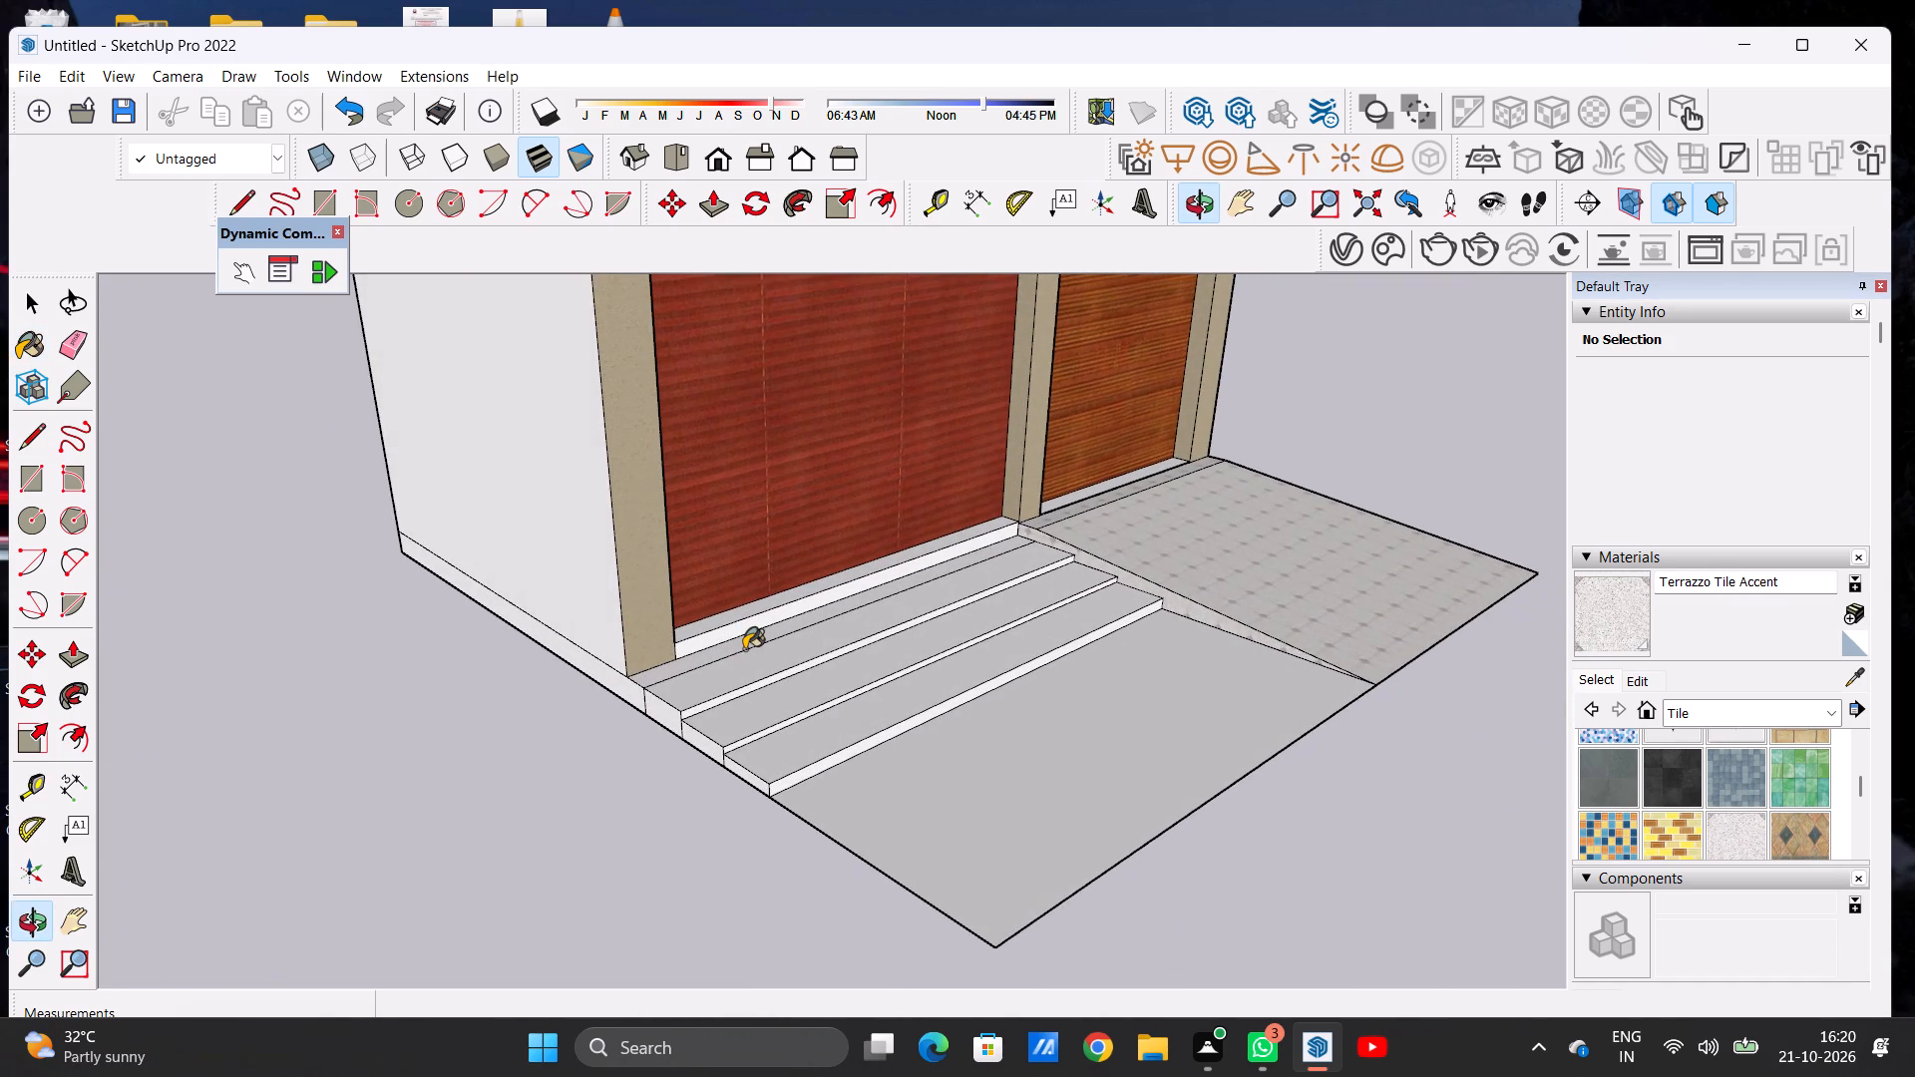
scroll(740, 631, "up", 6)
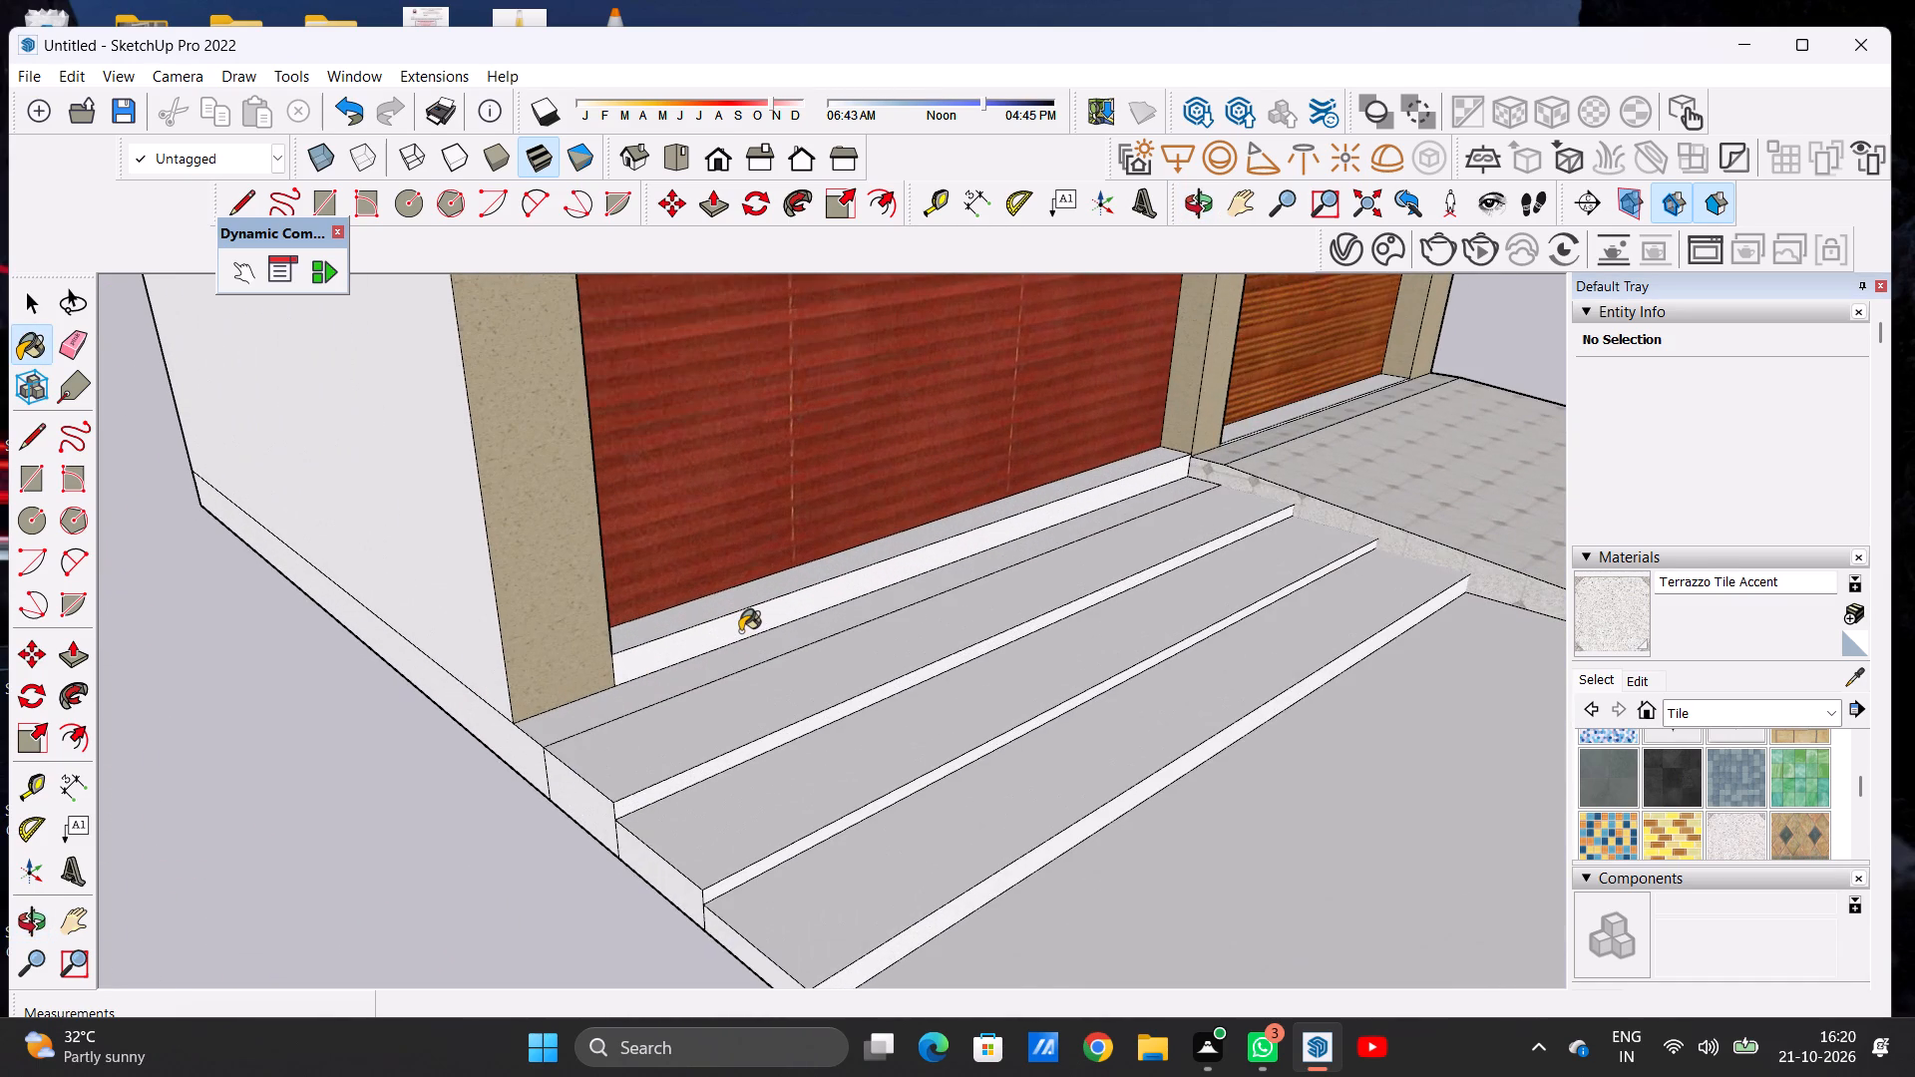
key("space")
scroll(740, 631, "down", 8)
scroll(1170, 502, "up", 4)
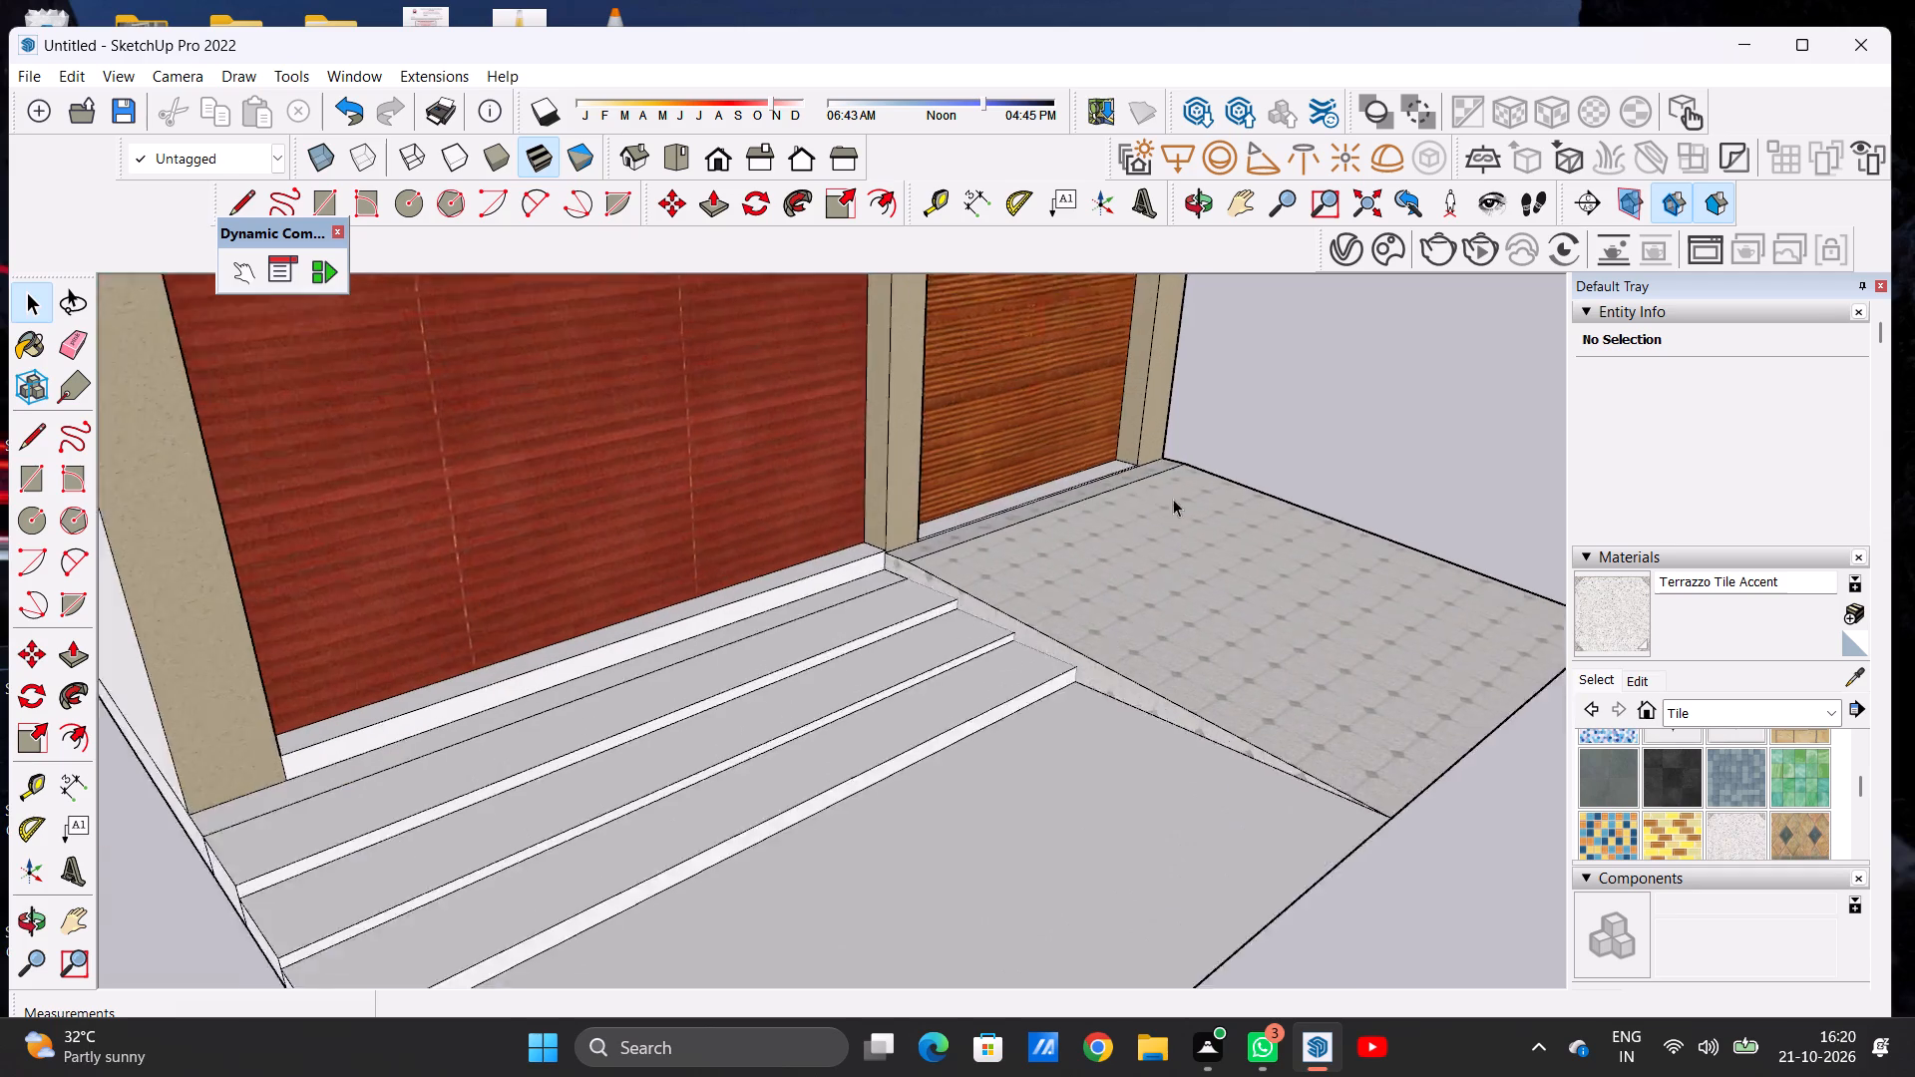
scroll(1173, 499, "up", 2)
middle_click_drag(981, 485, 981, 552)
scroll(981, 552, "up", 4)
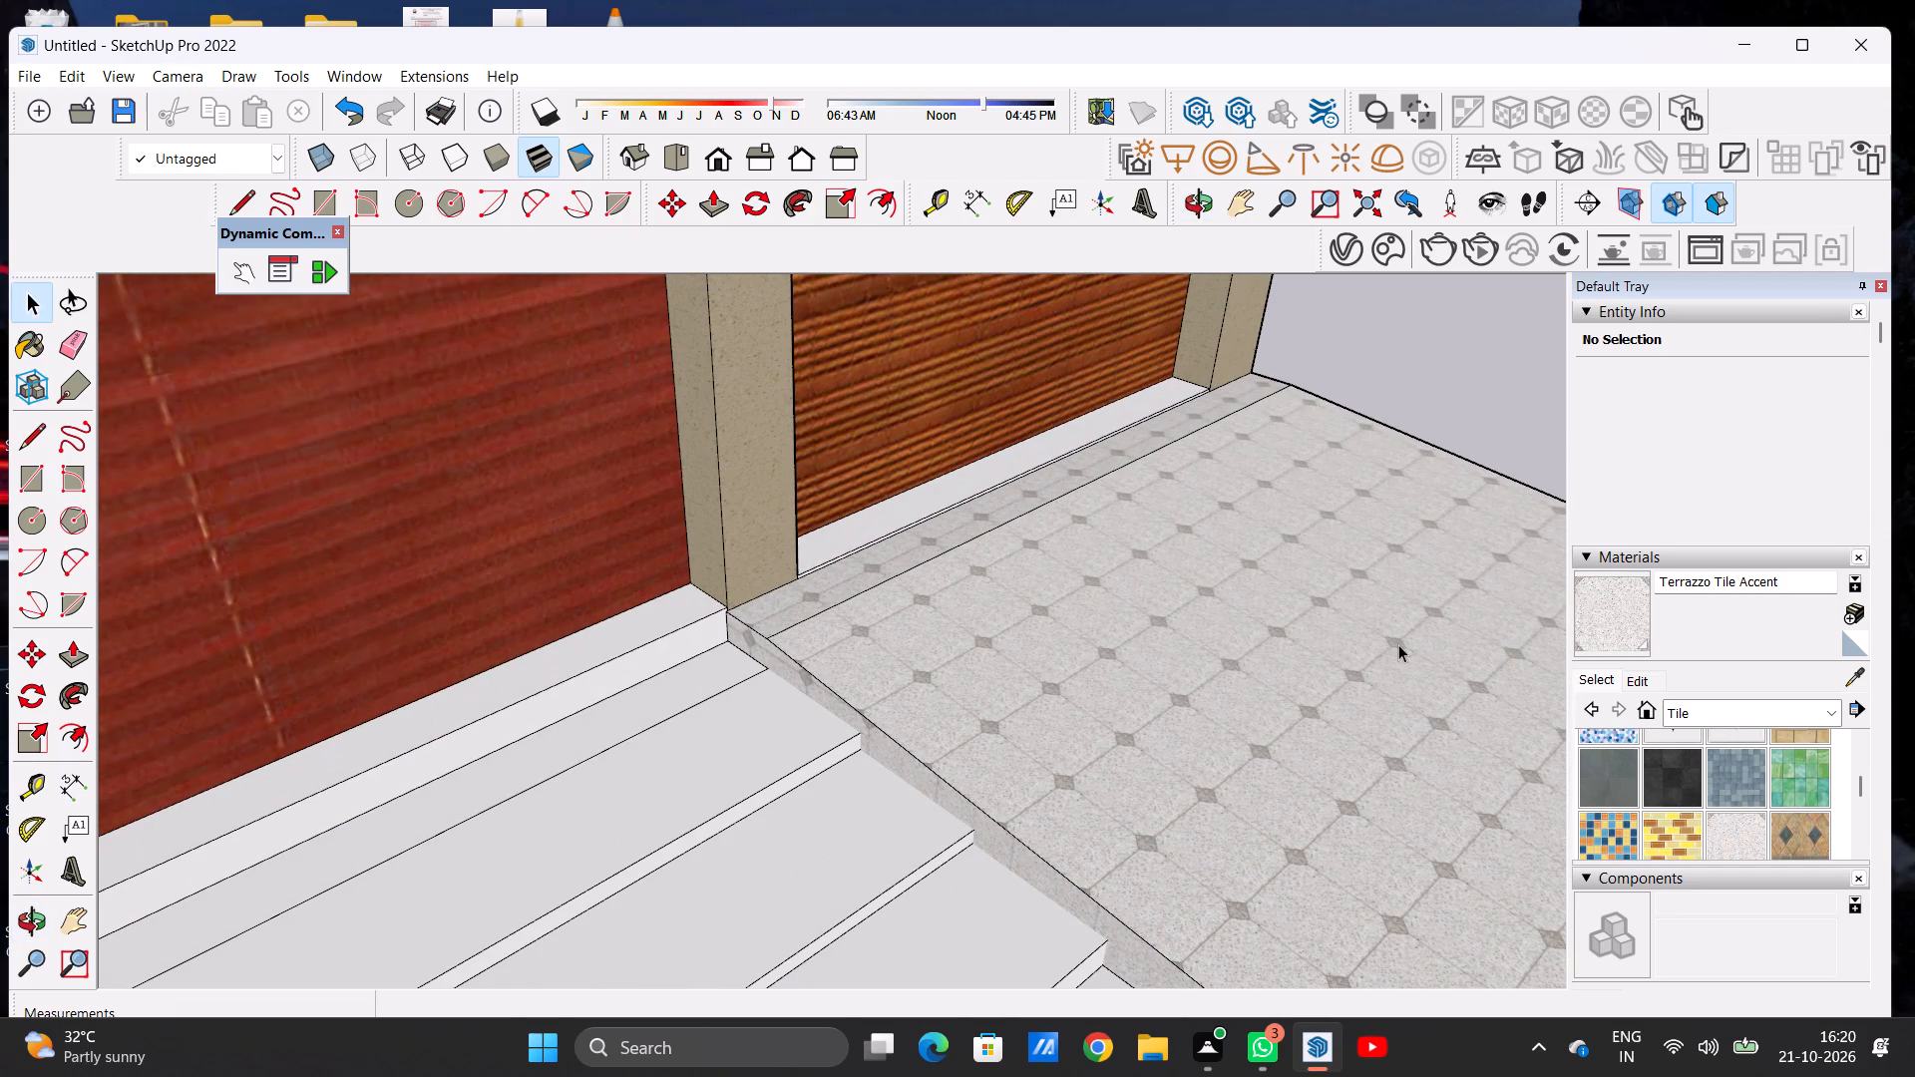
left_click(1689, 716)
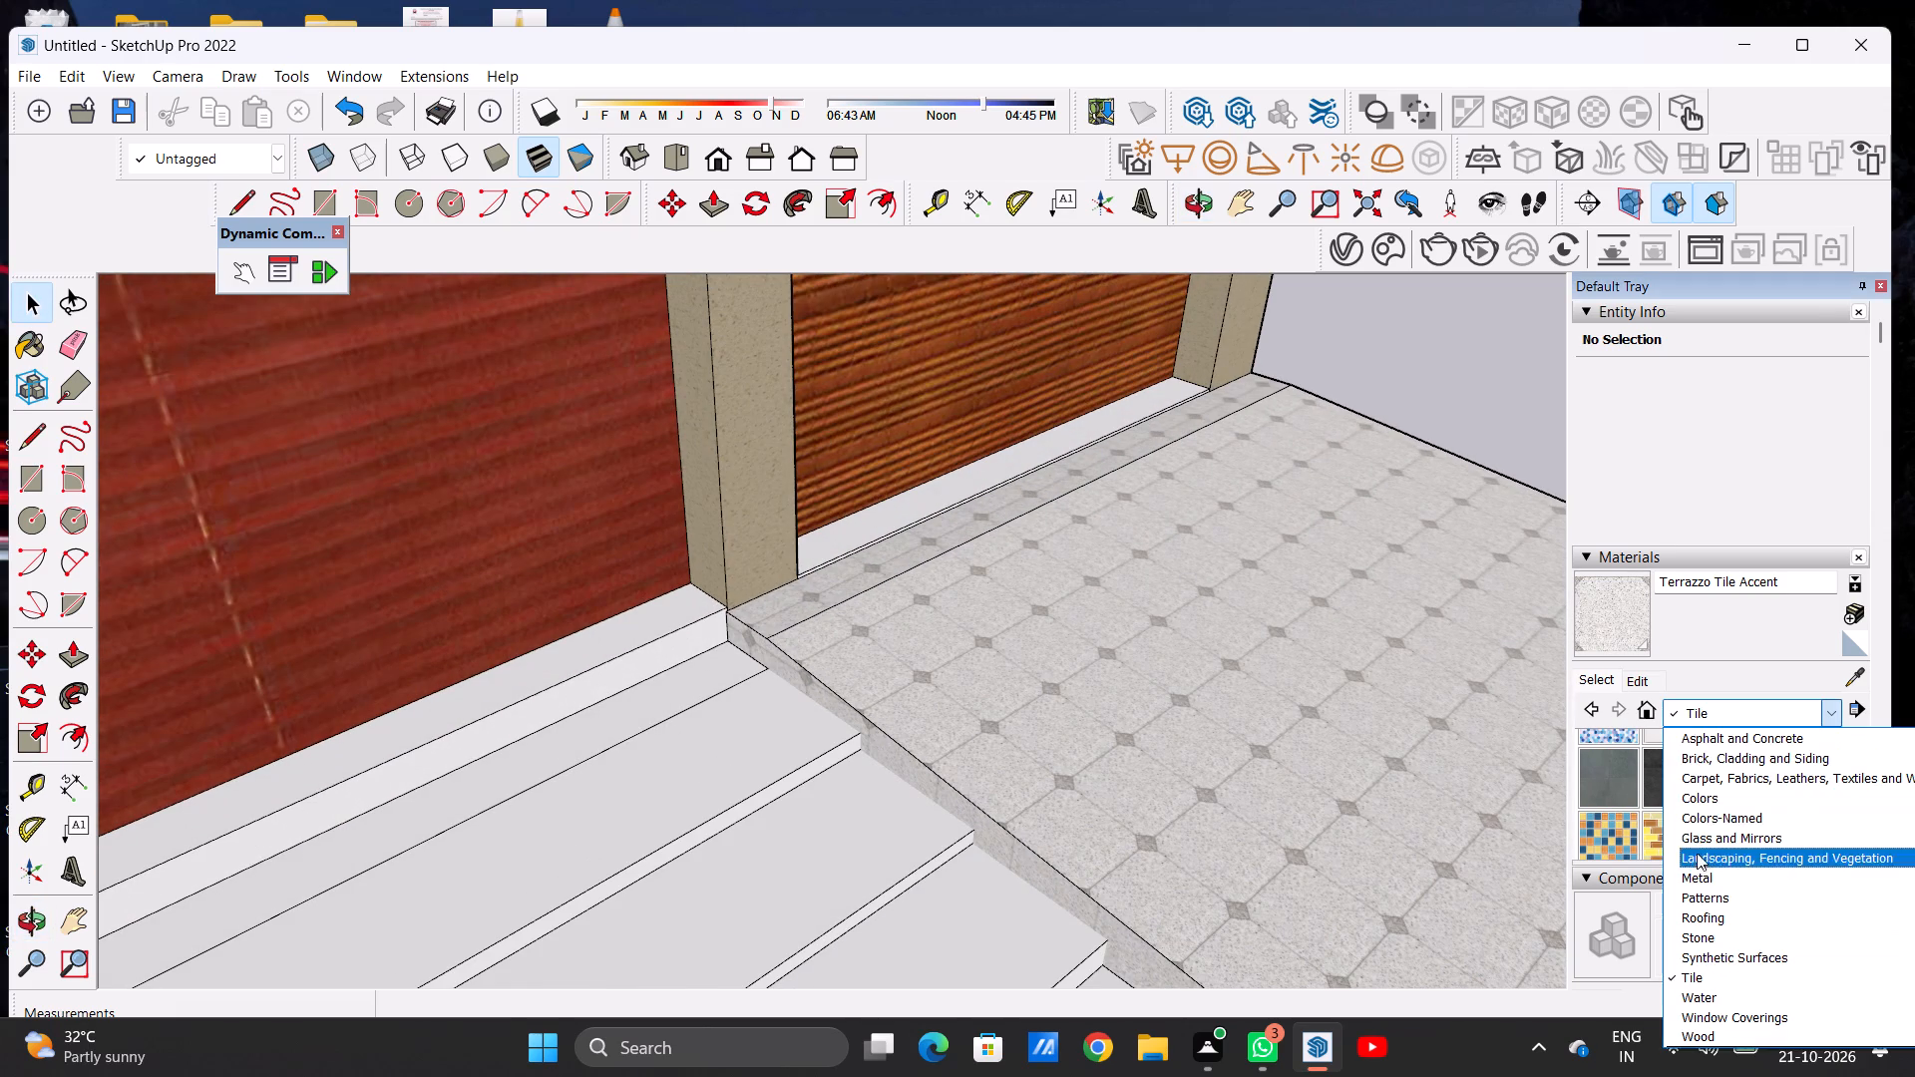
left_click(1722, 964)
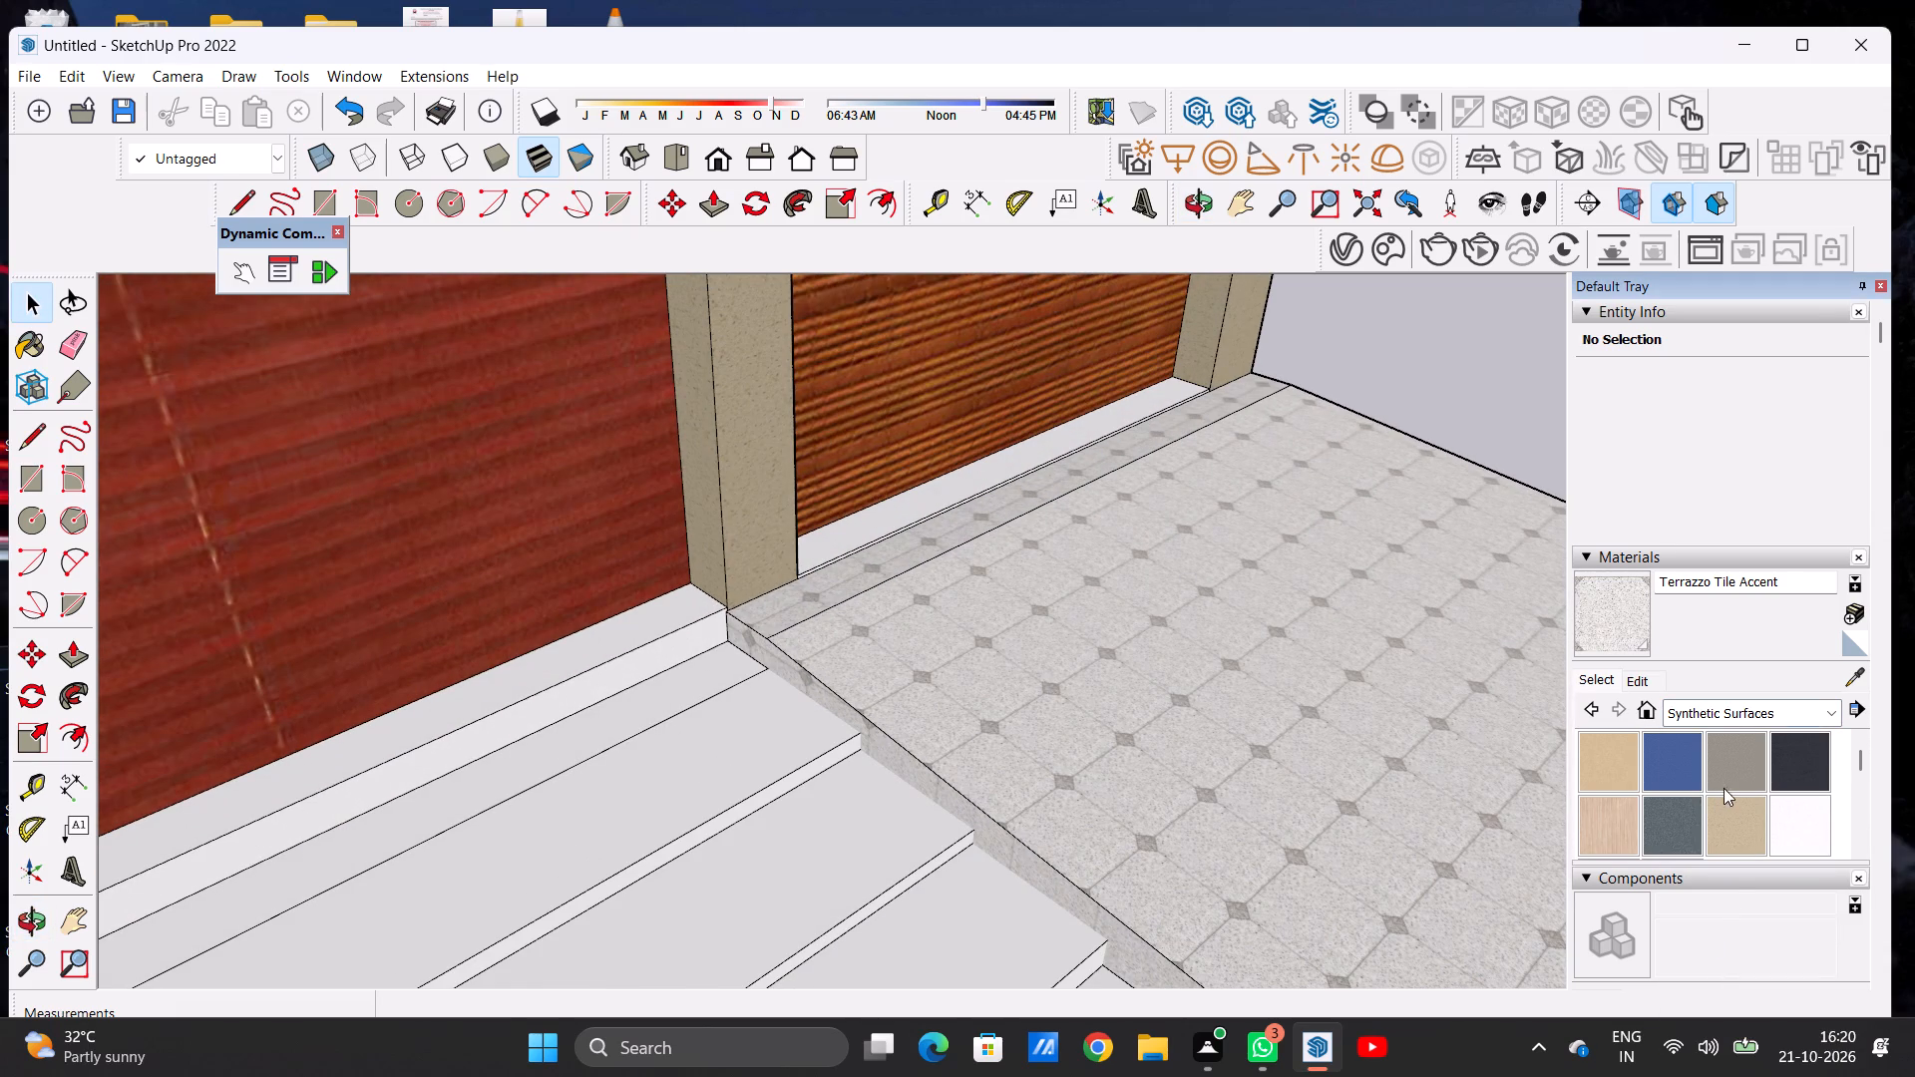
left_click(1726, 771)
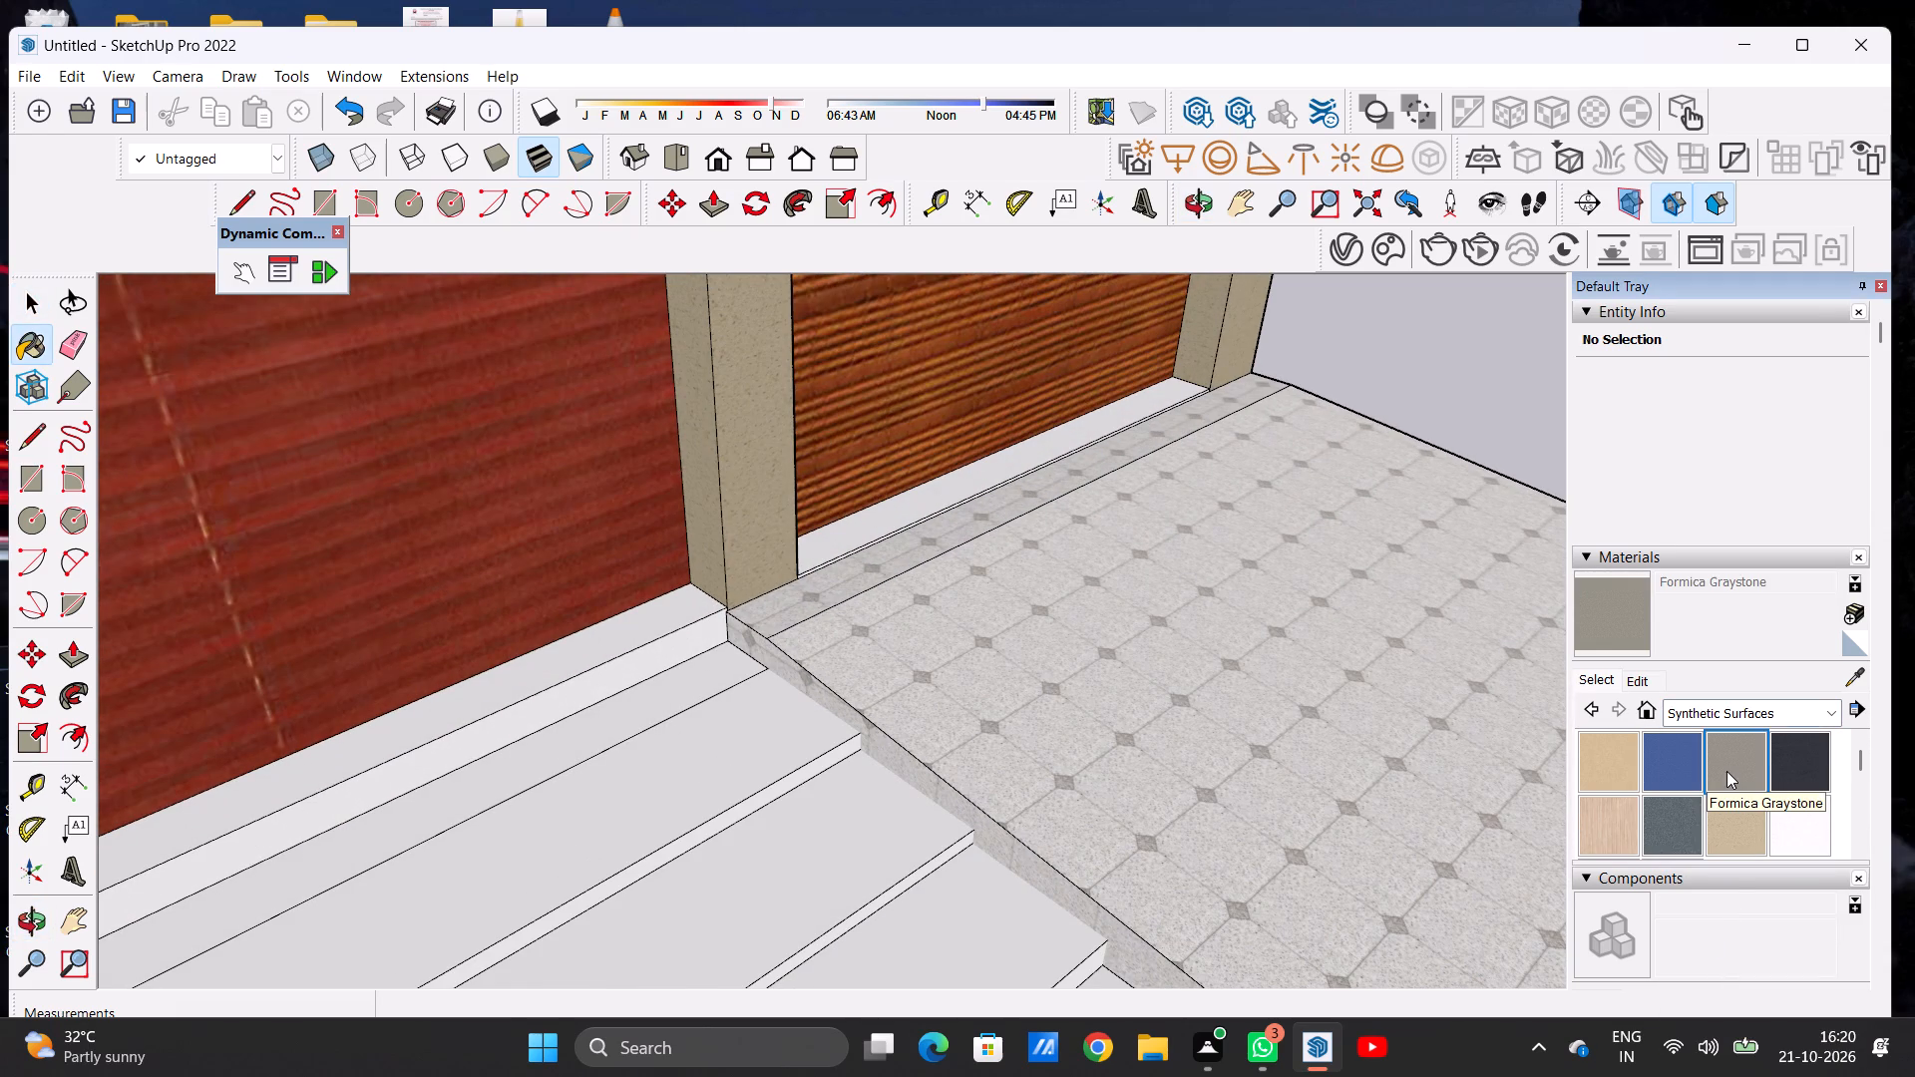
Paint the sill under the wooden garage door, including its thin front edge, with Concrete Aggregate Smoke from Asphalt and Concrete.
left_click(1730, 720)
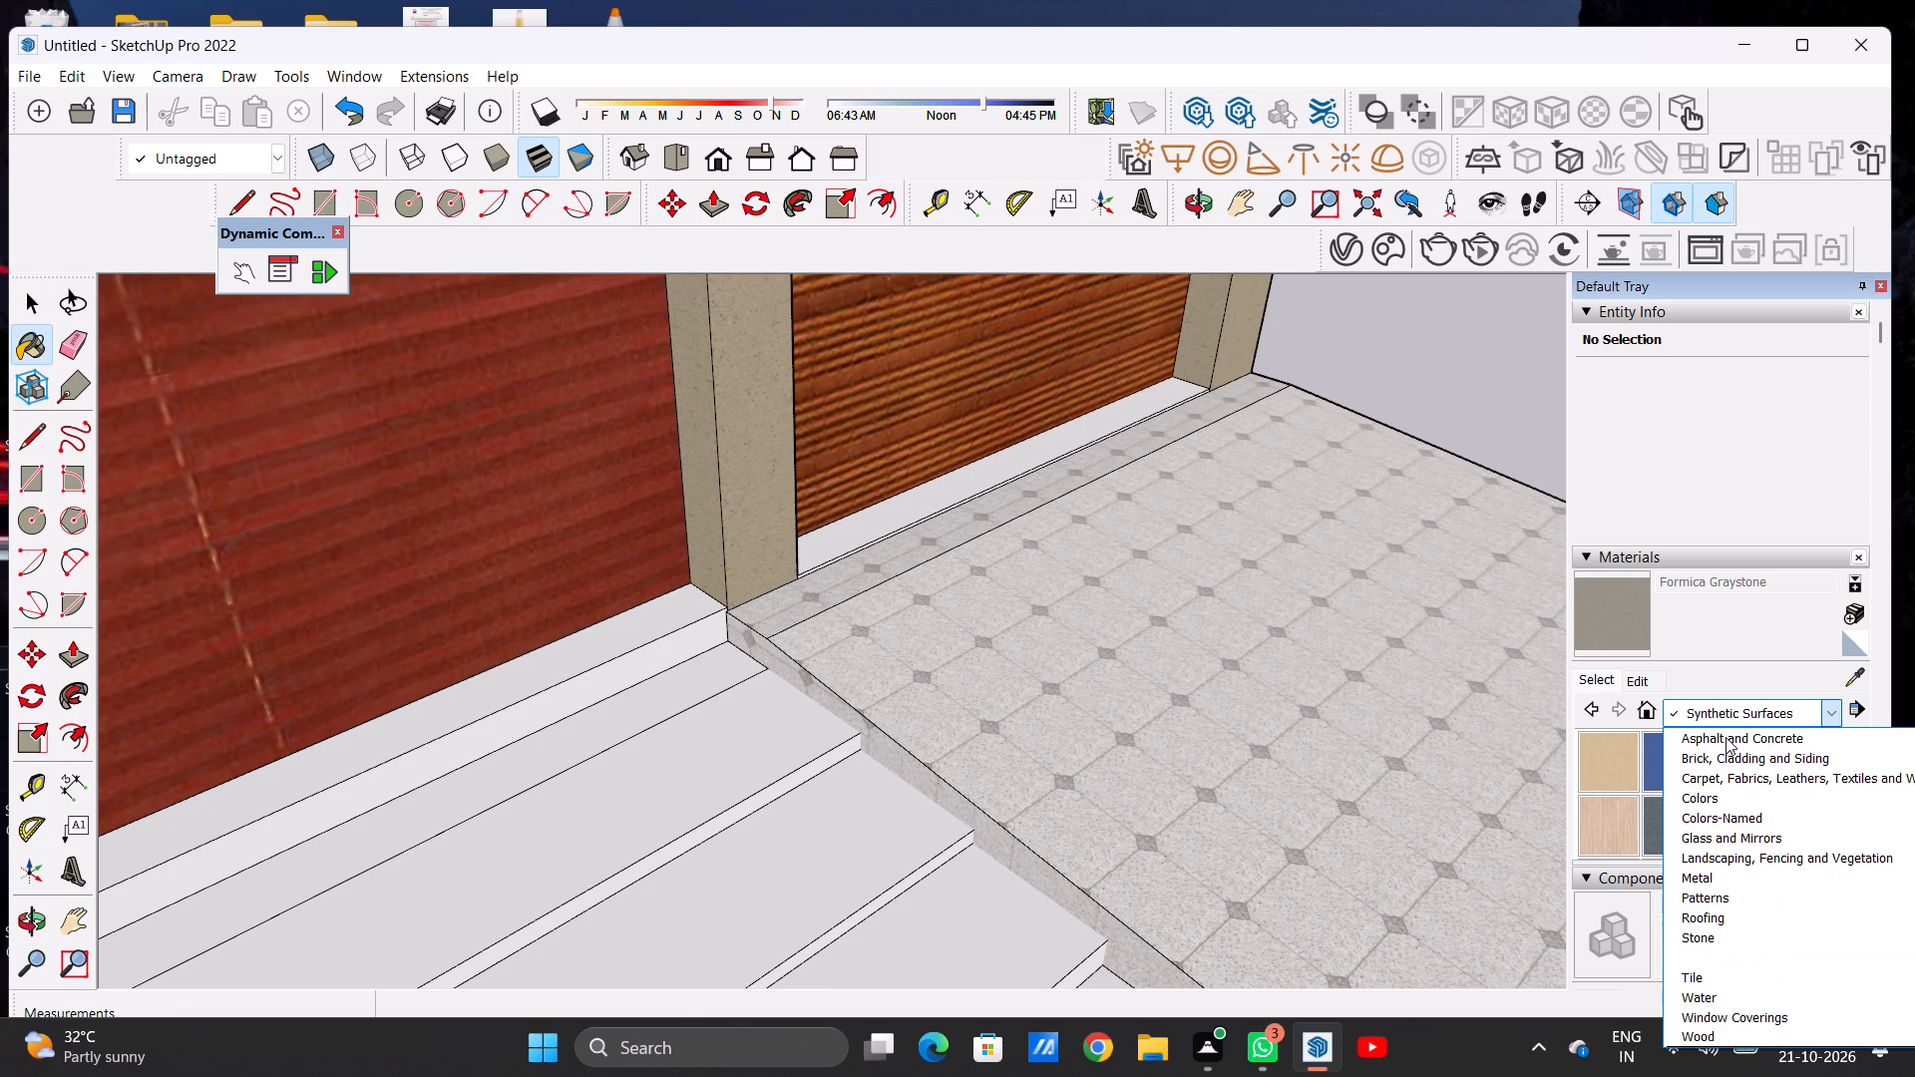
left_click(1725, 738)
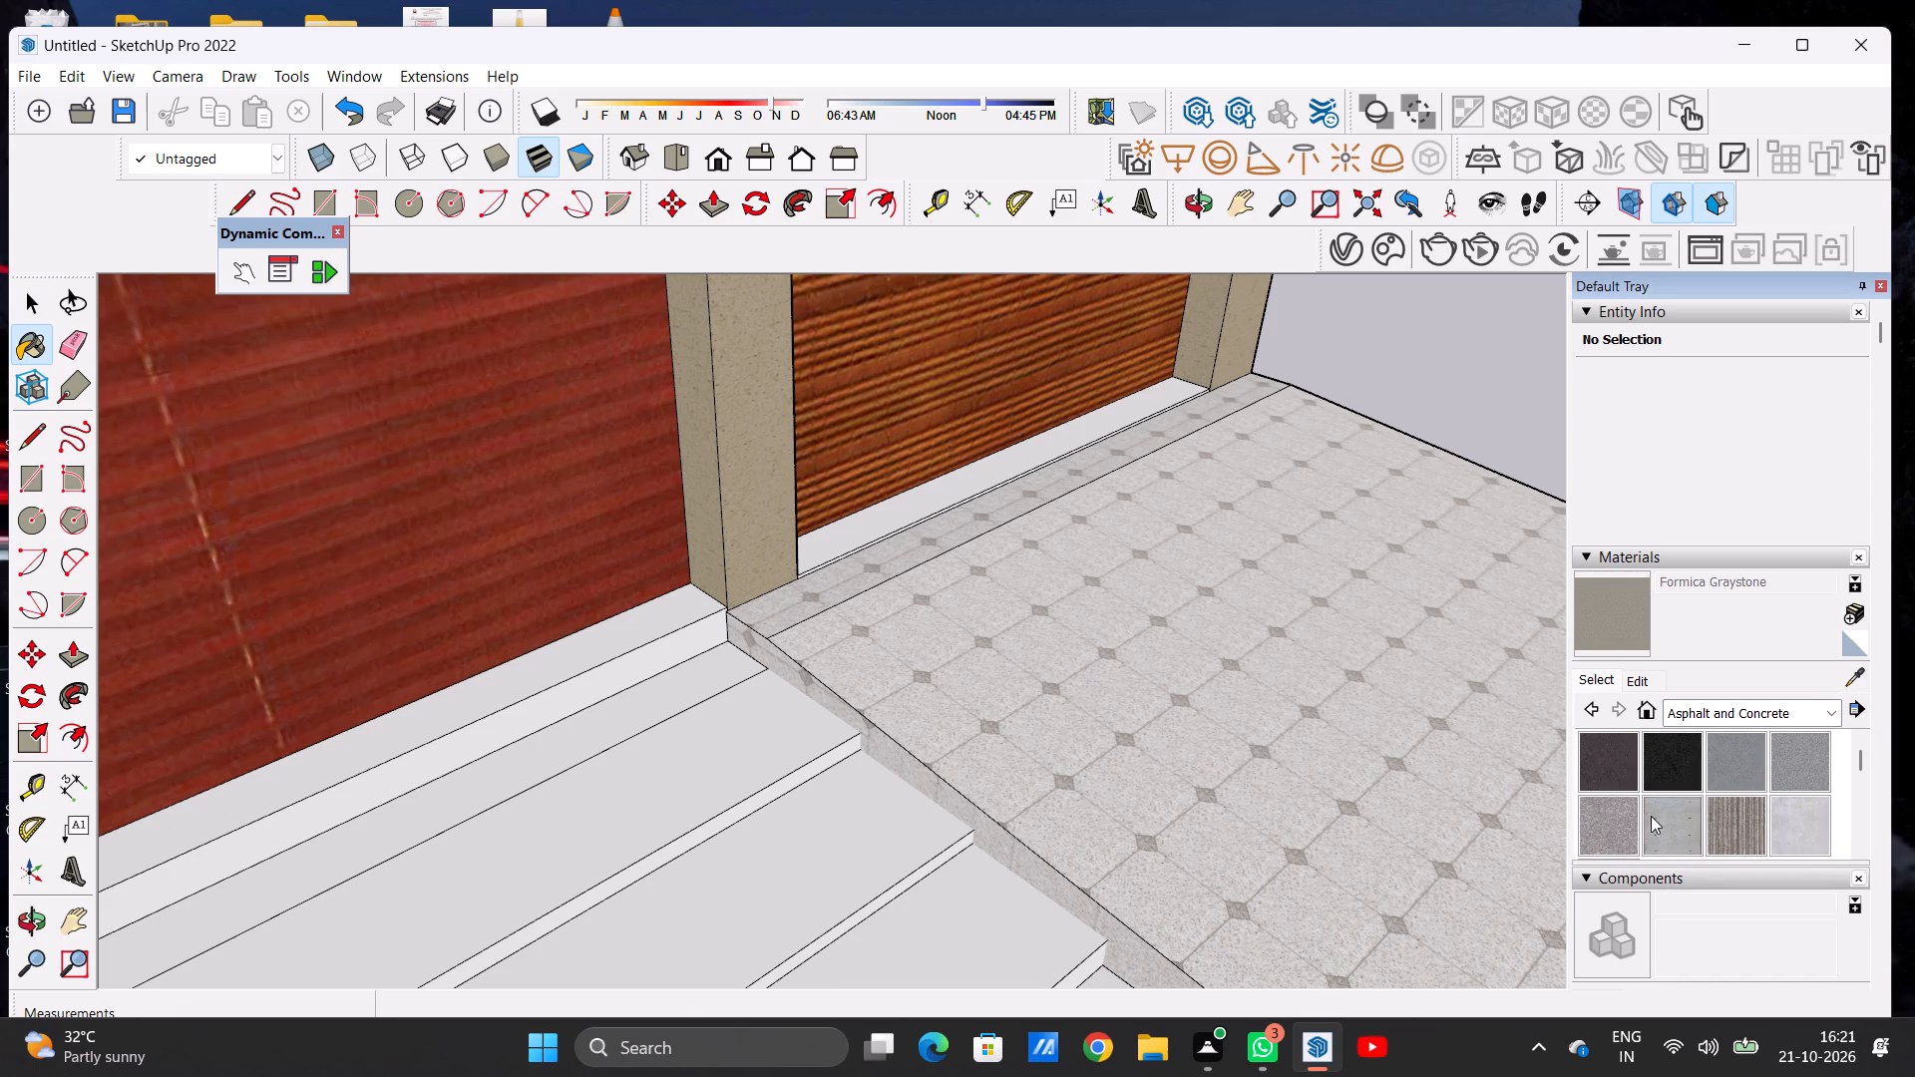
left_click(1610, 821)
scroll(821, 572, "up", 1)
scroll(821, 572, "down", 1)
scroll(821, 572, "up", 3)
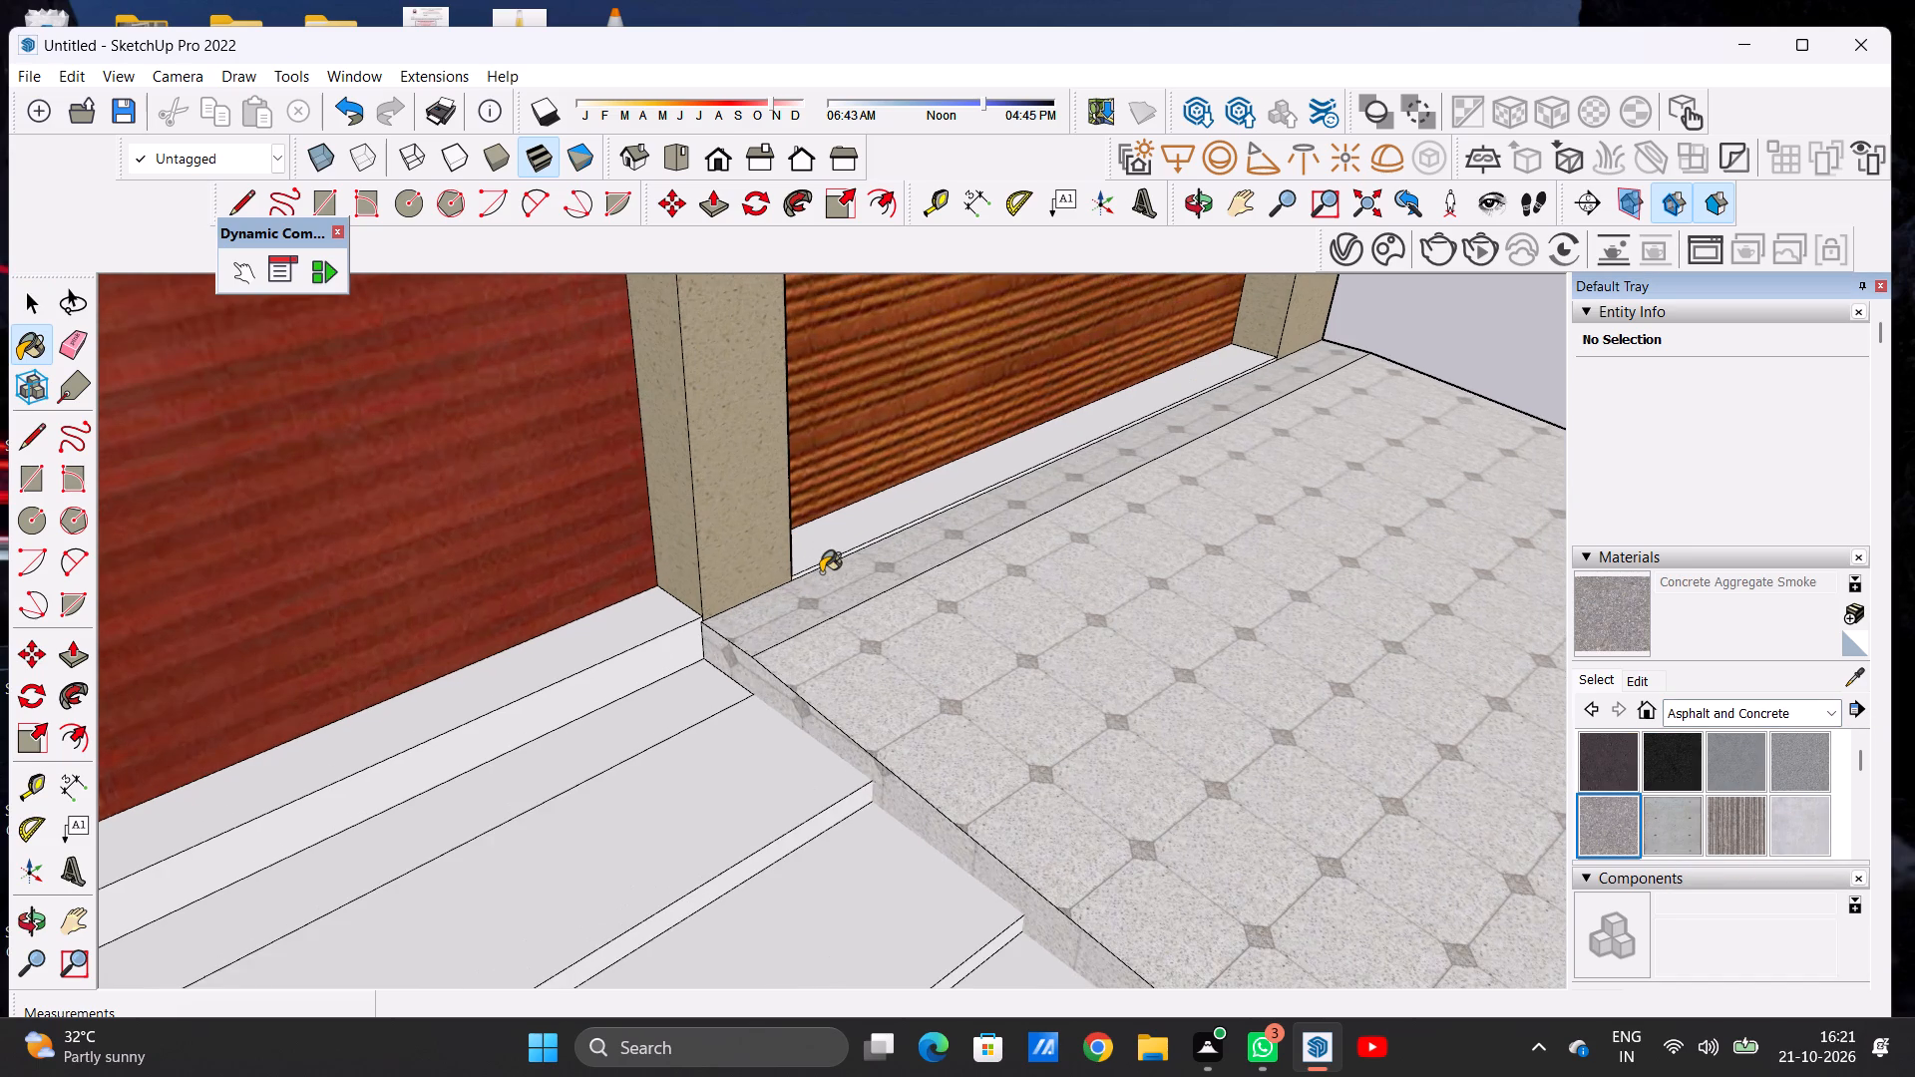
scroll(821, 570, "up", 7)
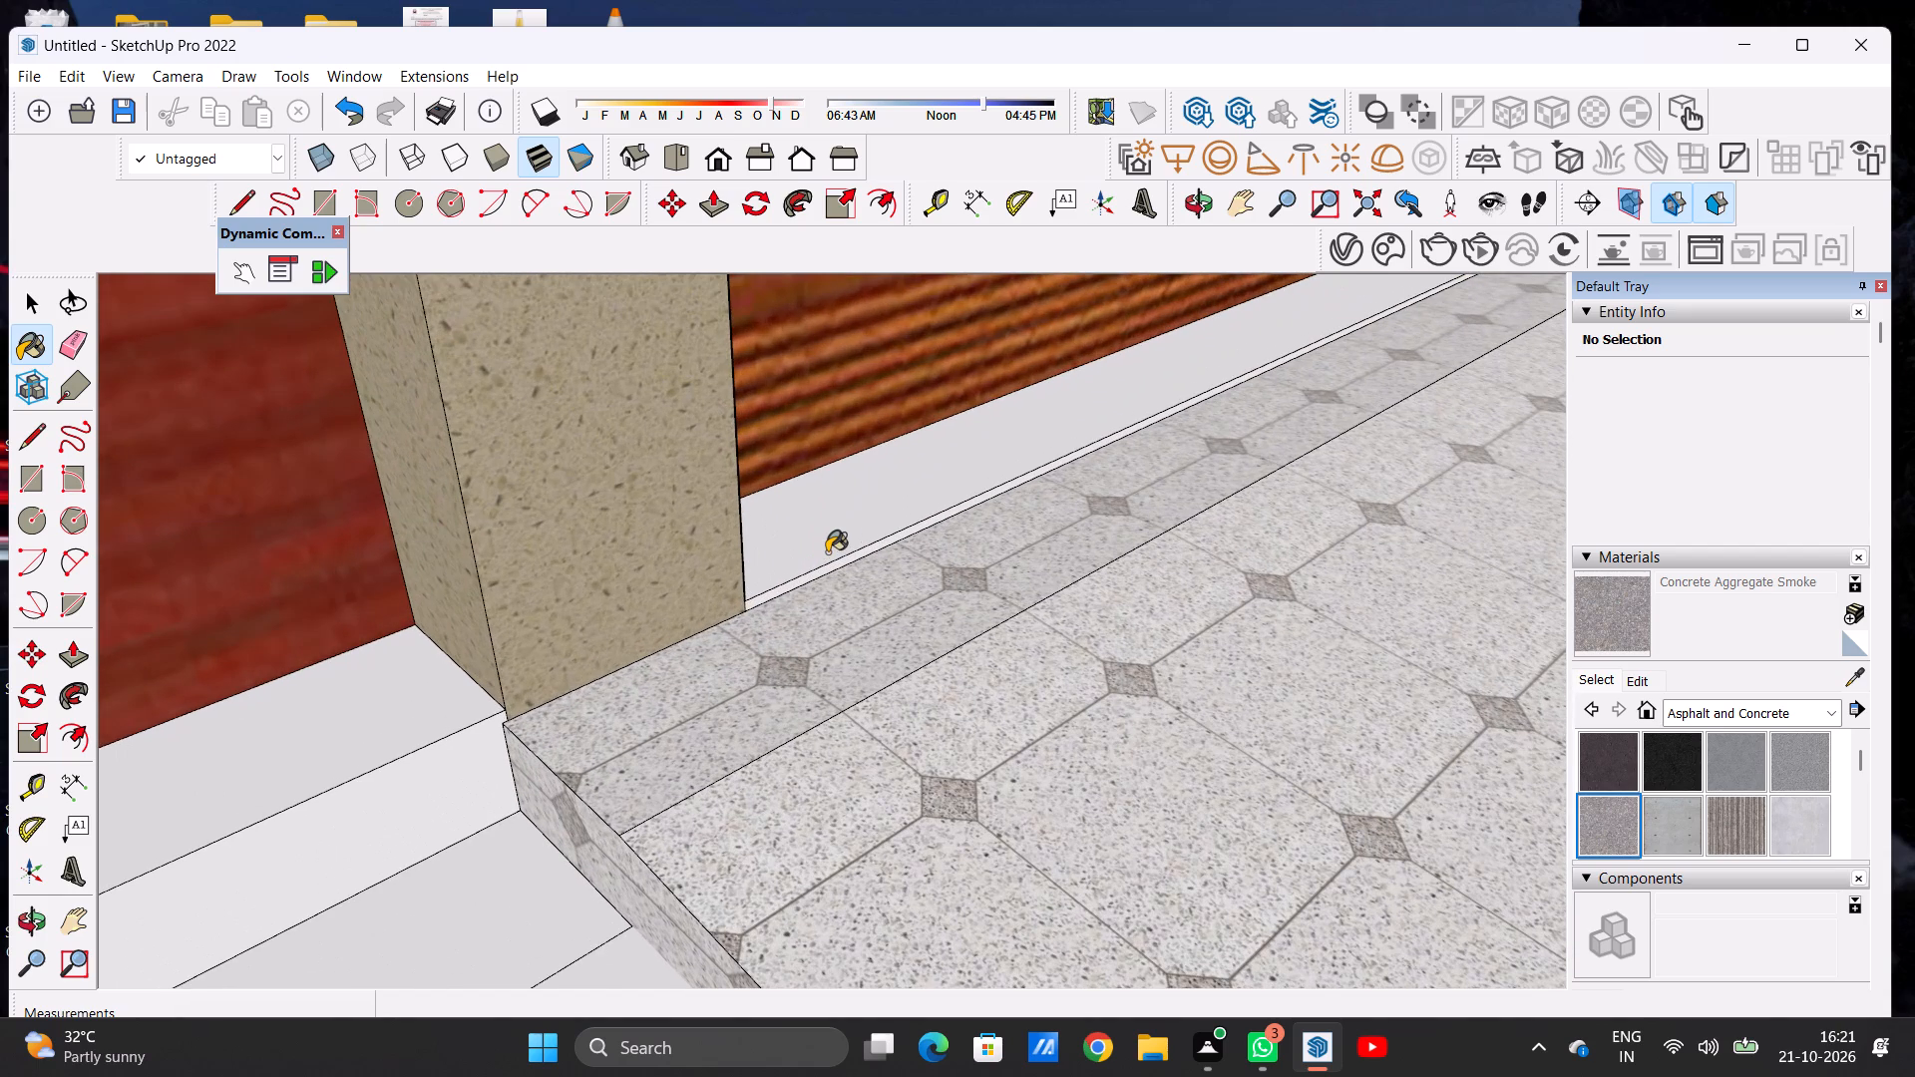
scroll(827, 552, "up", 4)
left_click(810, 538)
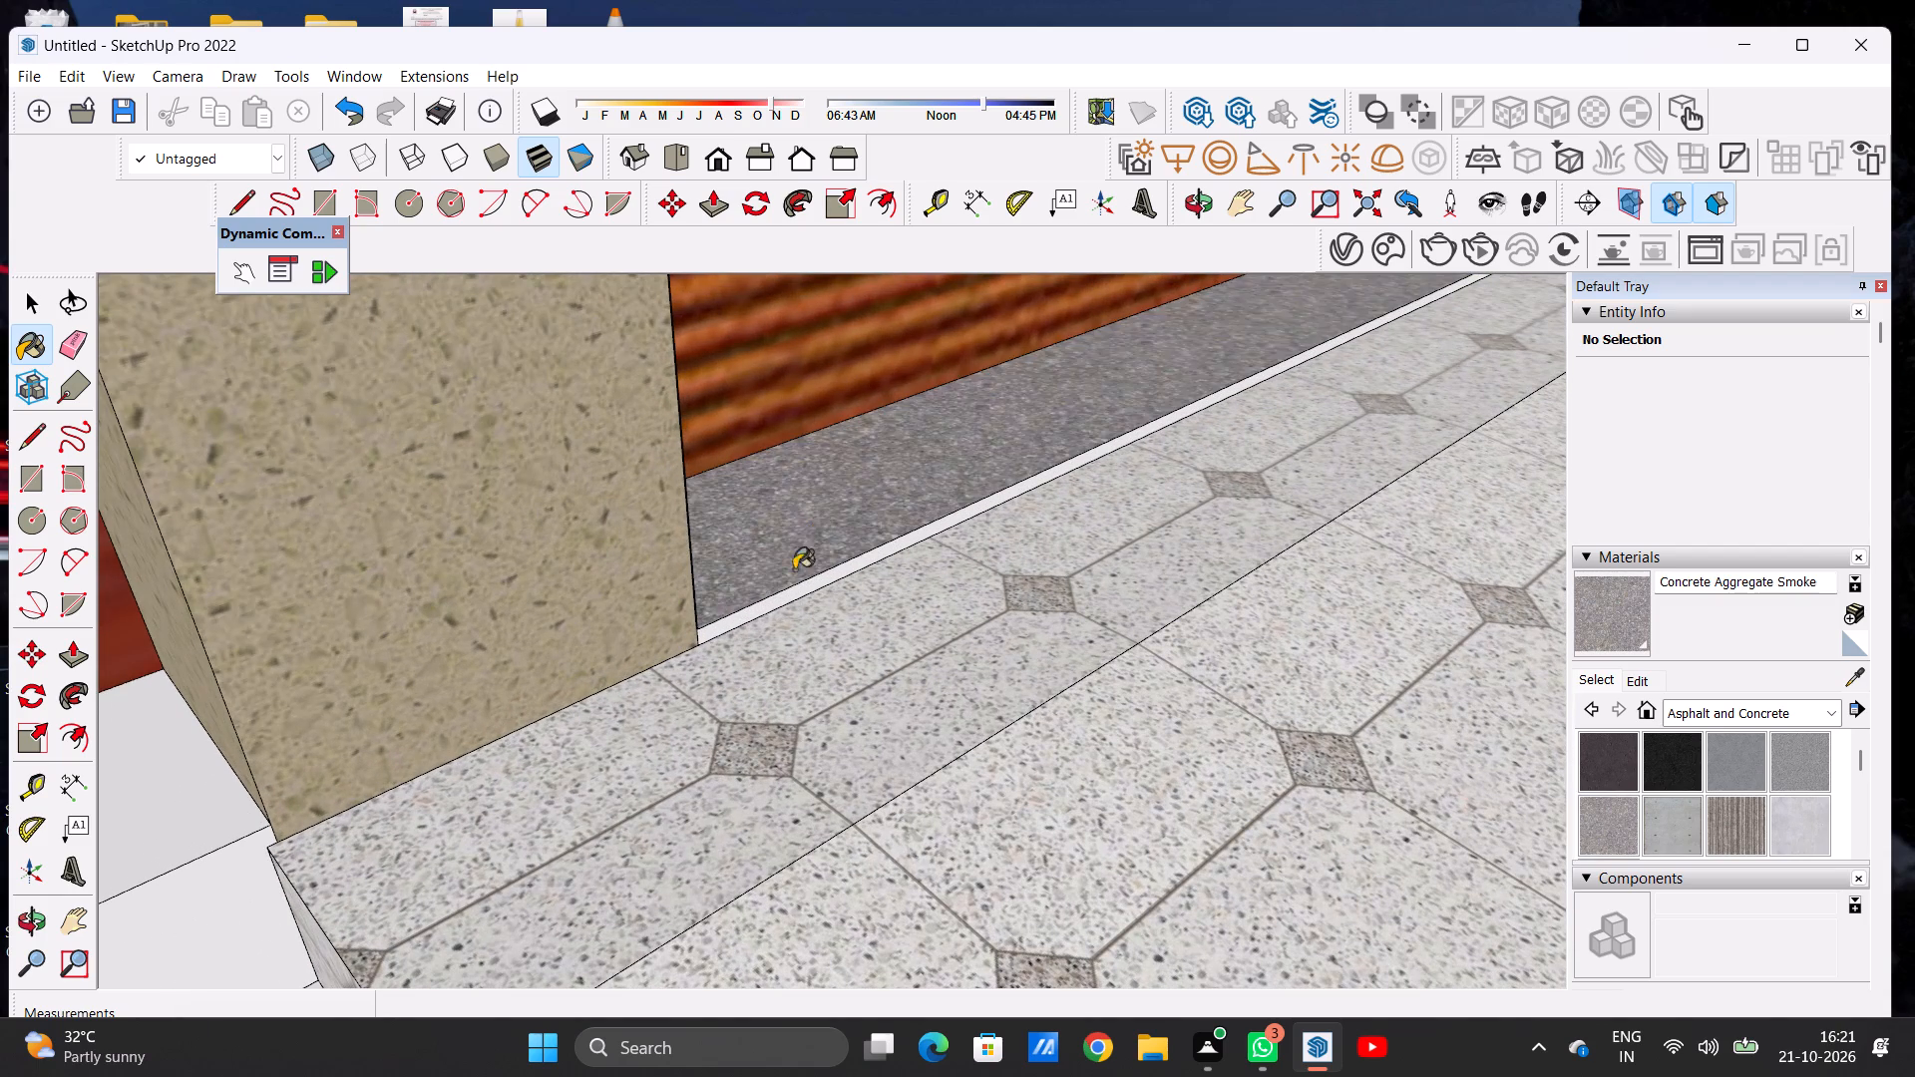
scroll(771, 608, "up", 4)
scroll(770, 608, "down", 1)
scroll(770, 608, "up", 6)
left_click(737, 600)
scroll(826, 495, "down", 9)
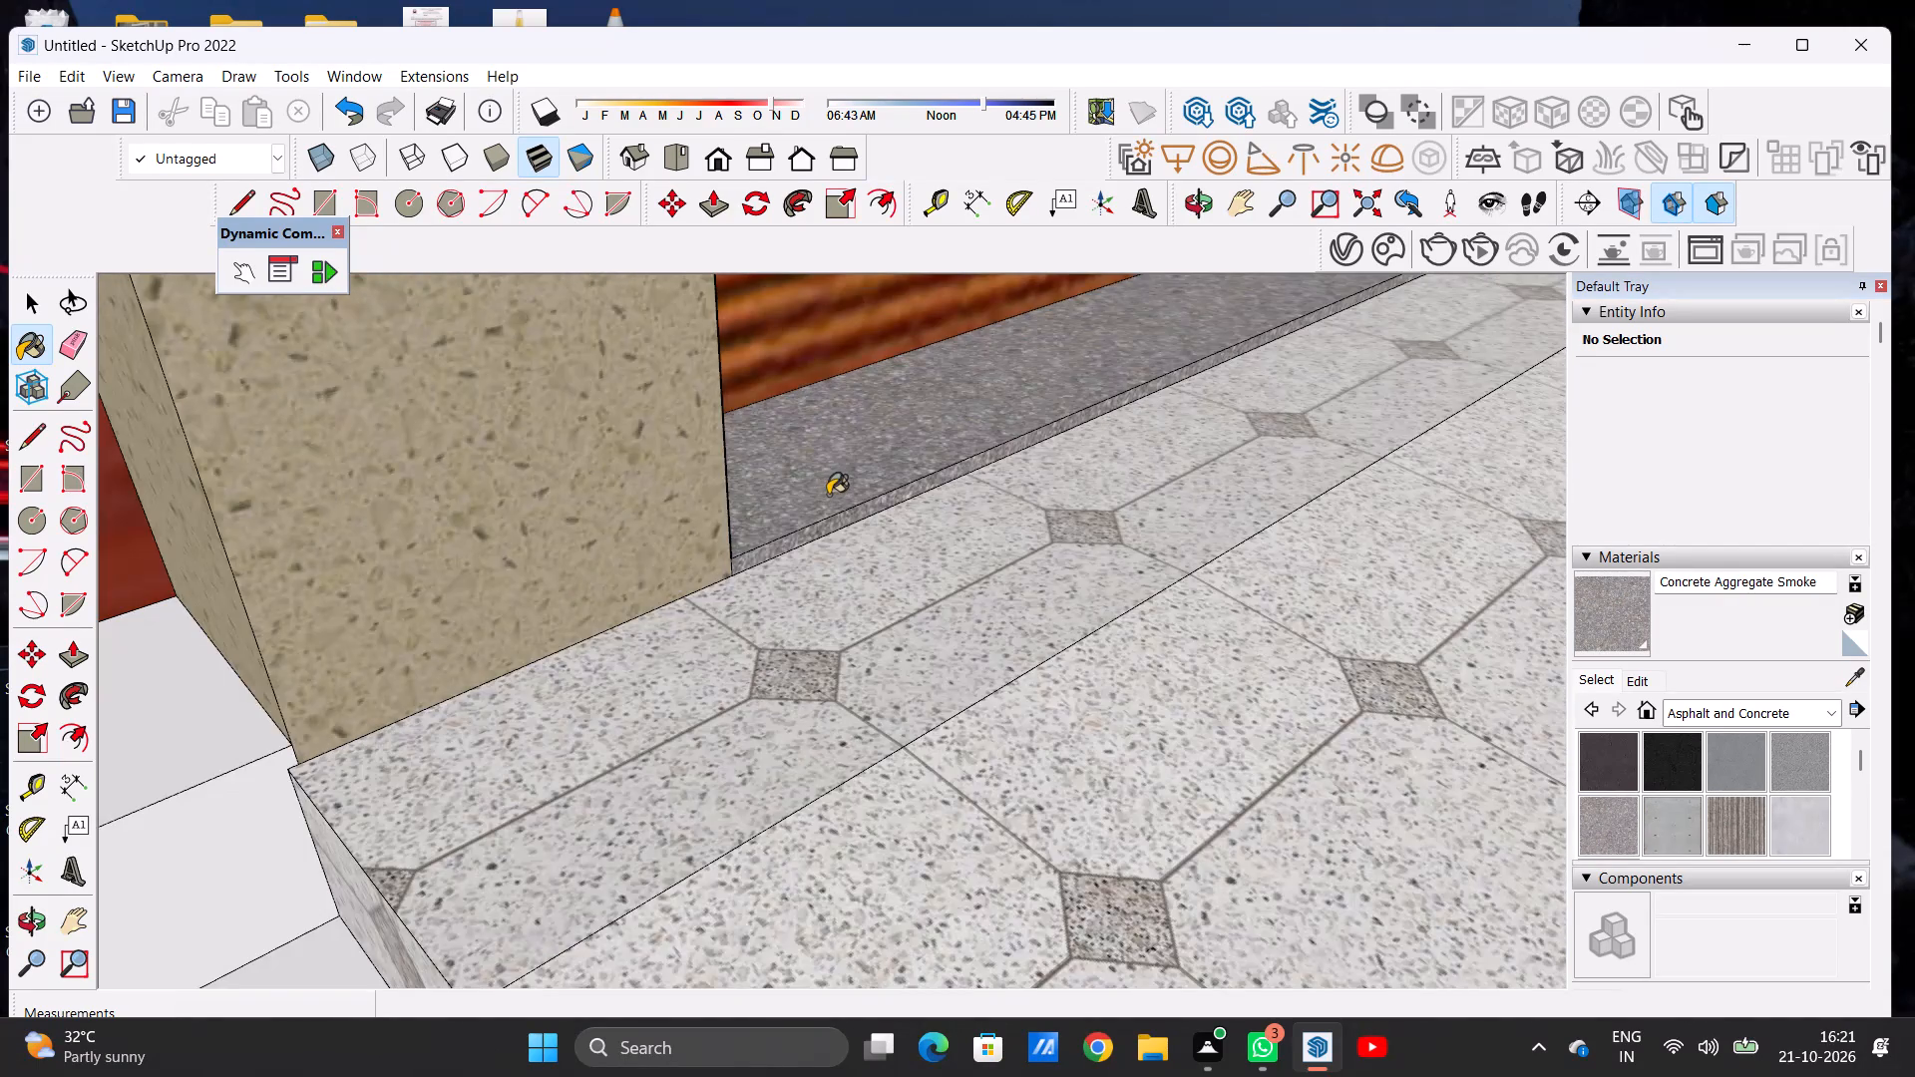
Paint the red door's sill, the riser below it and the adjoining landing strip with Concrete Aggregate Smoke.
scroll(828, 495, "down", 20)
scroll(828, 495, "down", 5)
scroll(677, 509, "up", 15)
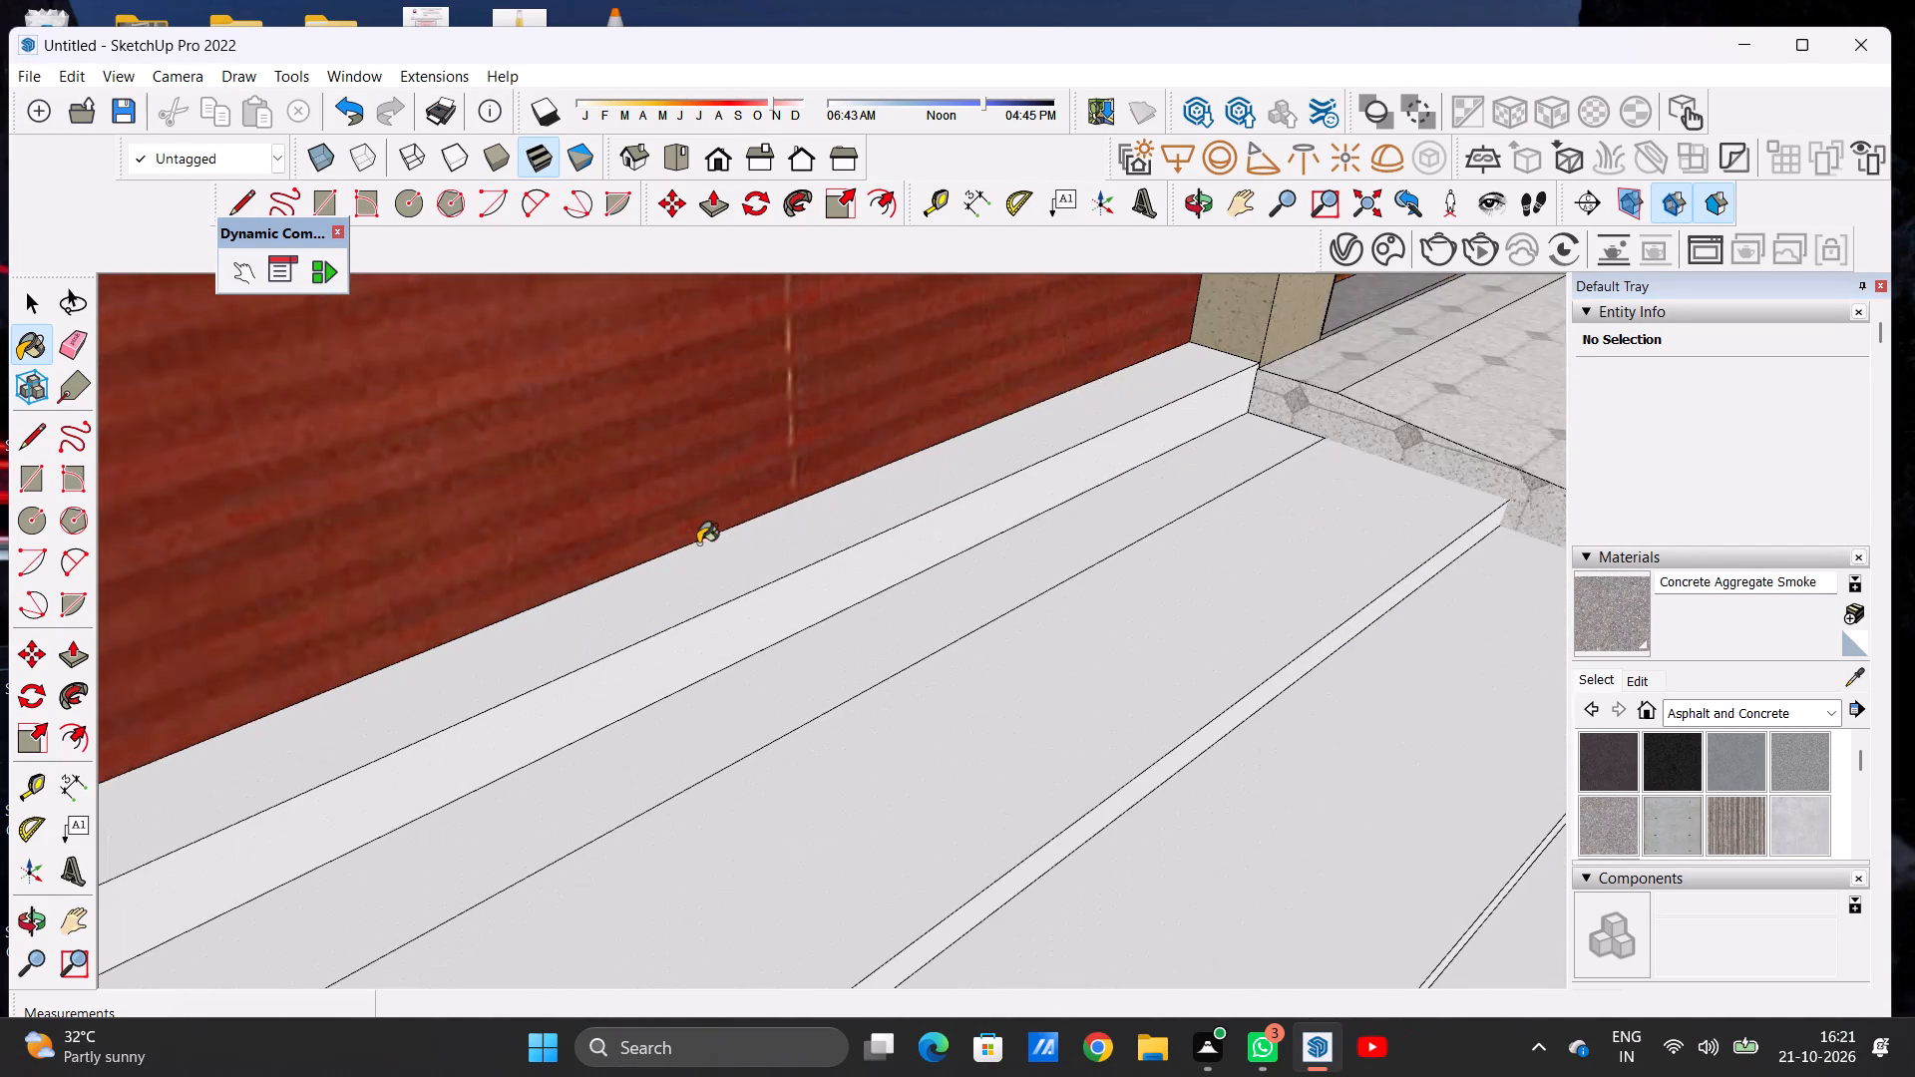
left_click(717, 570)
left_click(745, 614)
scroll(706, 581, "down", 10)
scroll(705, 506, "up", 1)
scroll(705, 506, "down", 7)
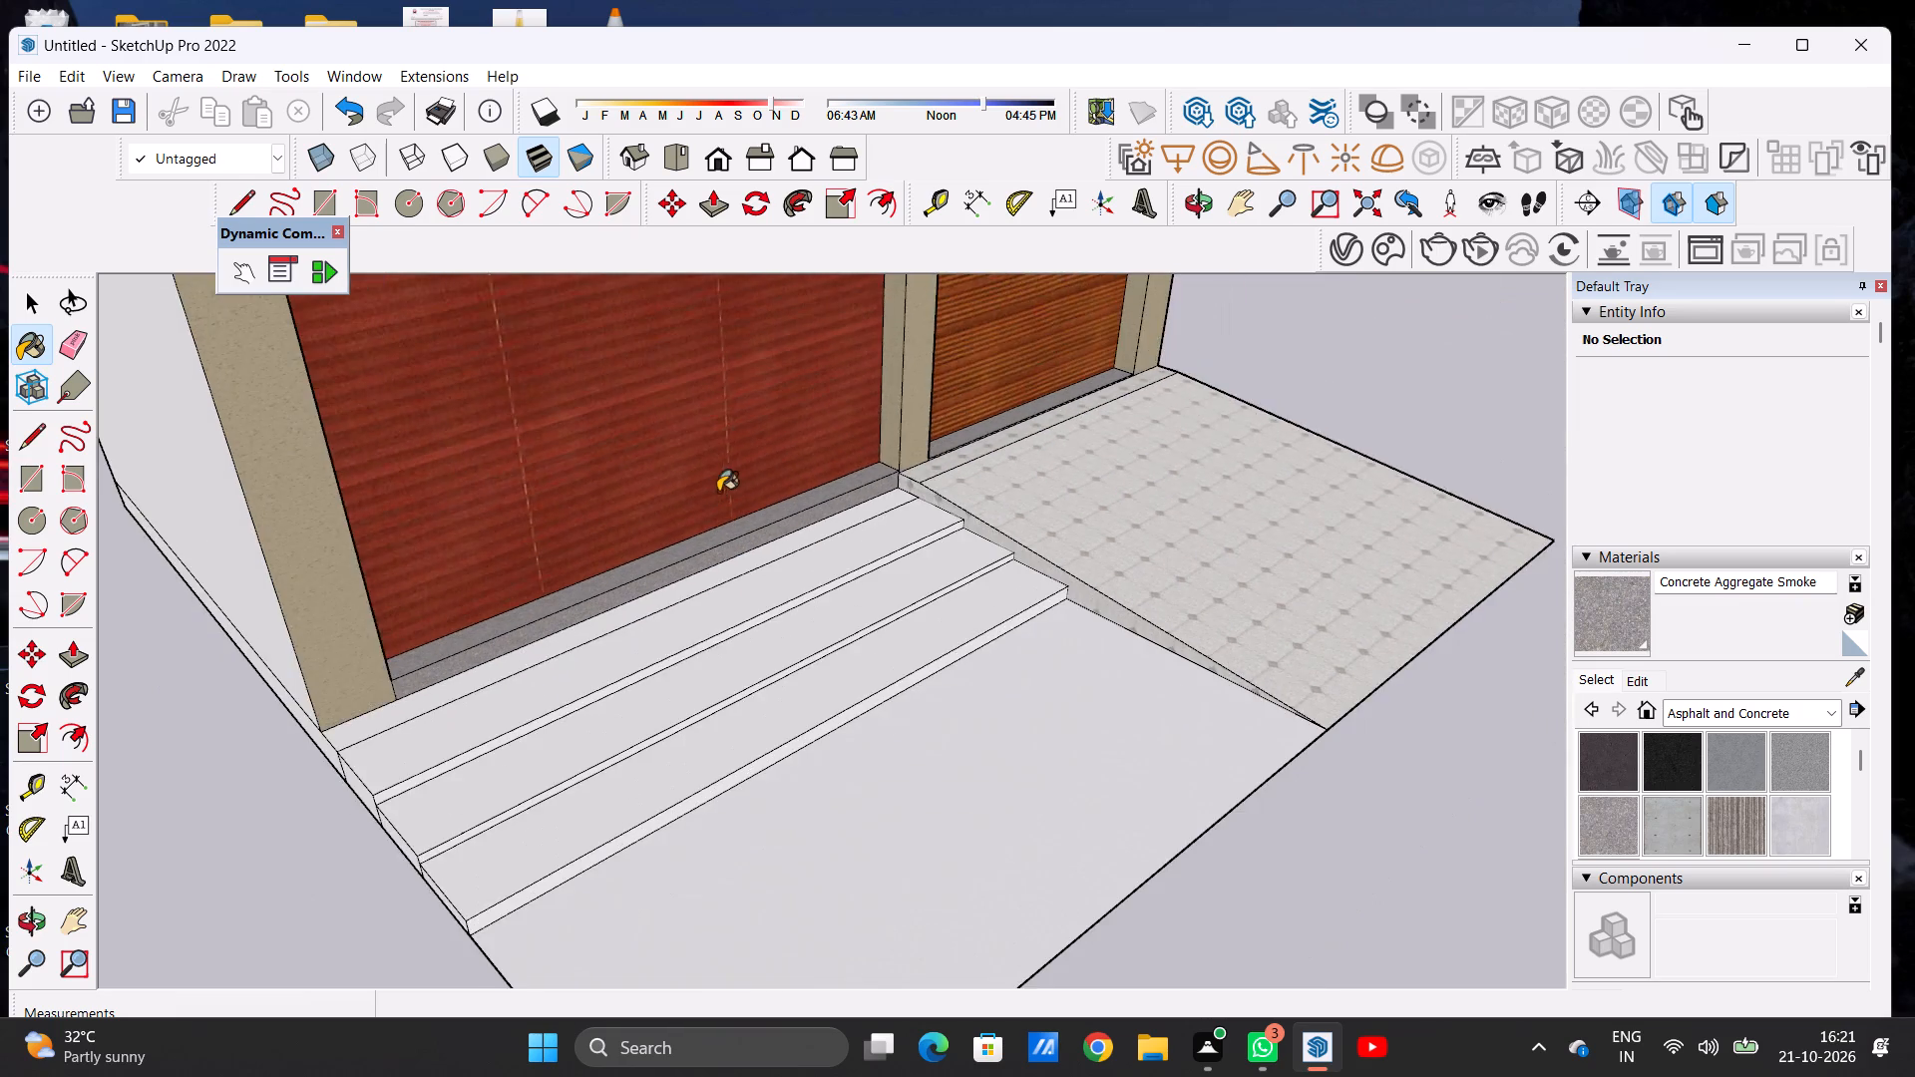
scroll(723, 488, "down", 2)
scroll(500, 637, "up", 14)
left_click(491, 650)
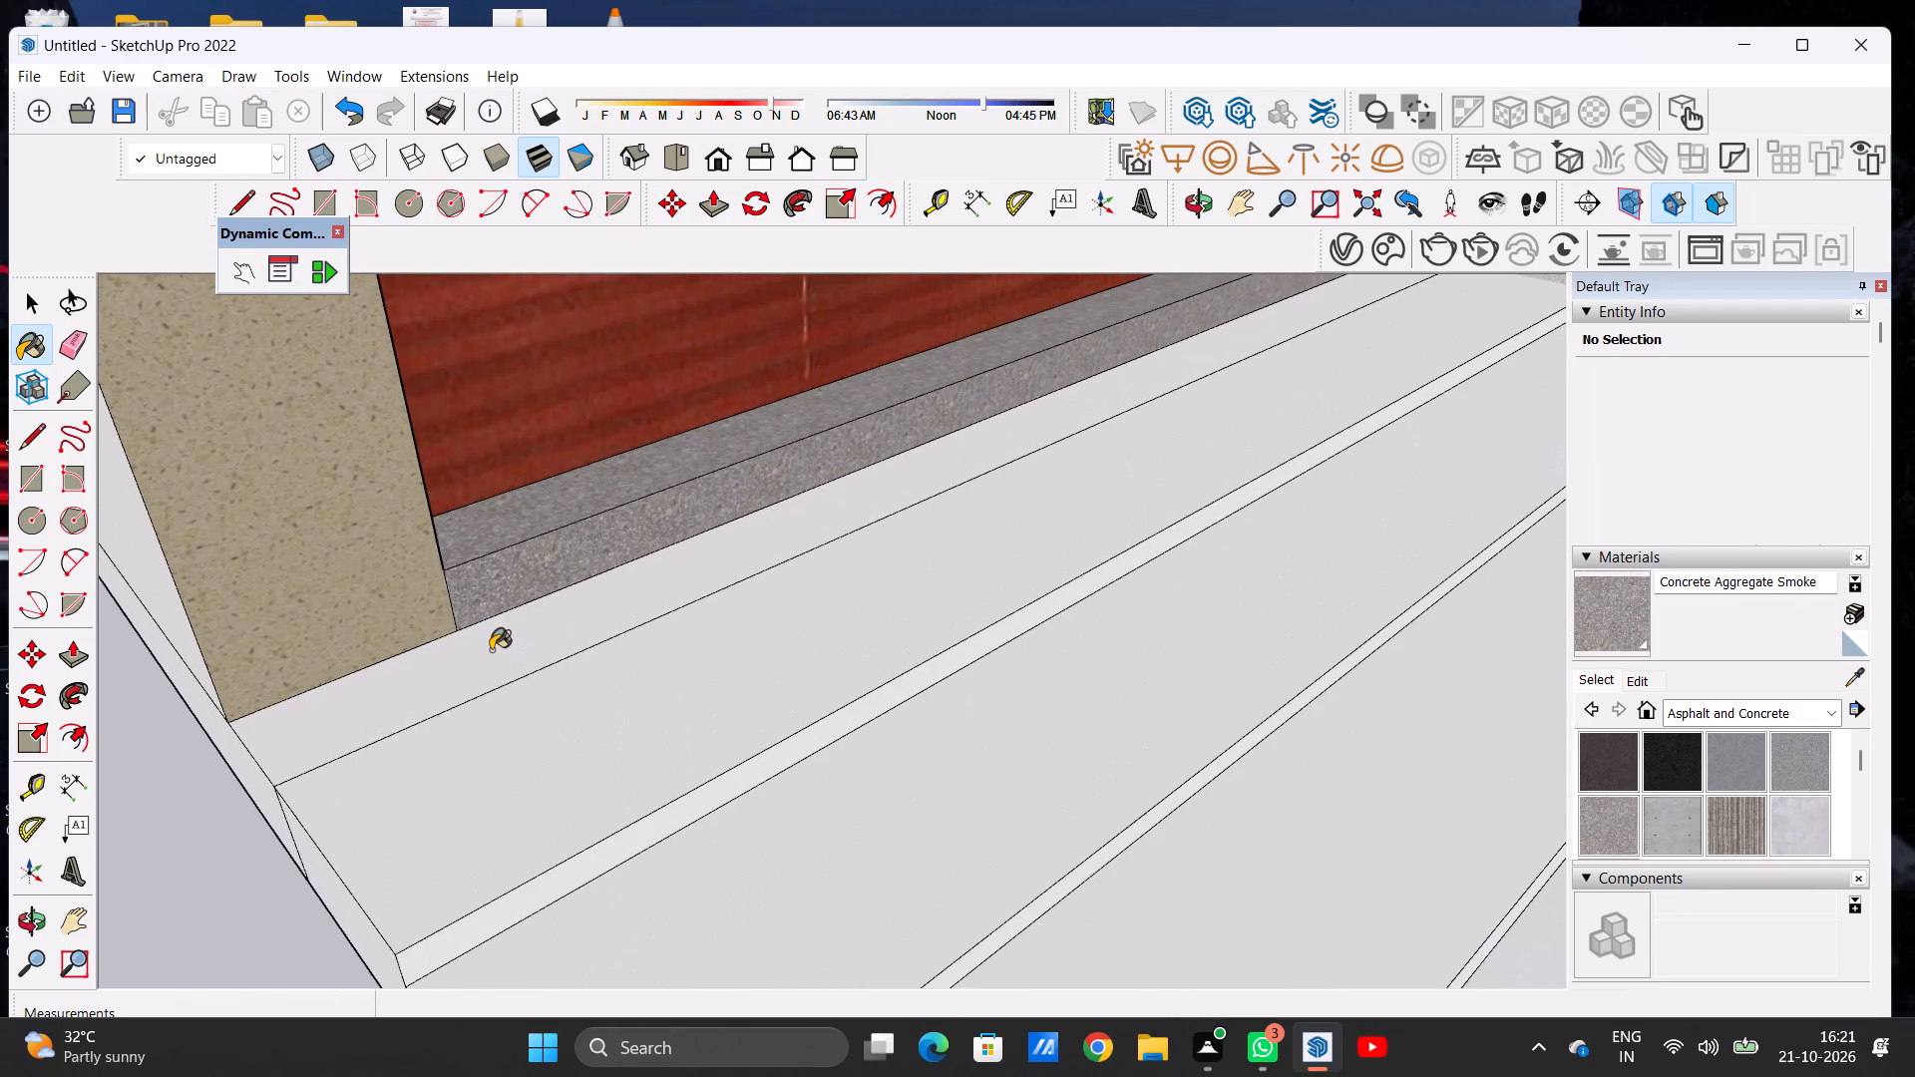
Paint the top step's tread, outer end face and front riser with Concrete Aggregate Smoke.
scroll(629, 585, "down", 13)
middle_click_drag(509, 630, 955, 599)
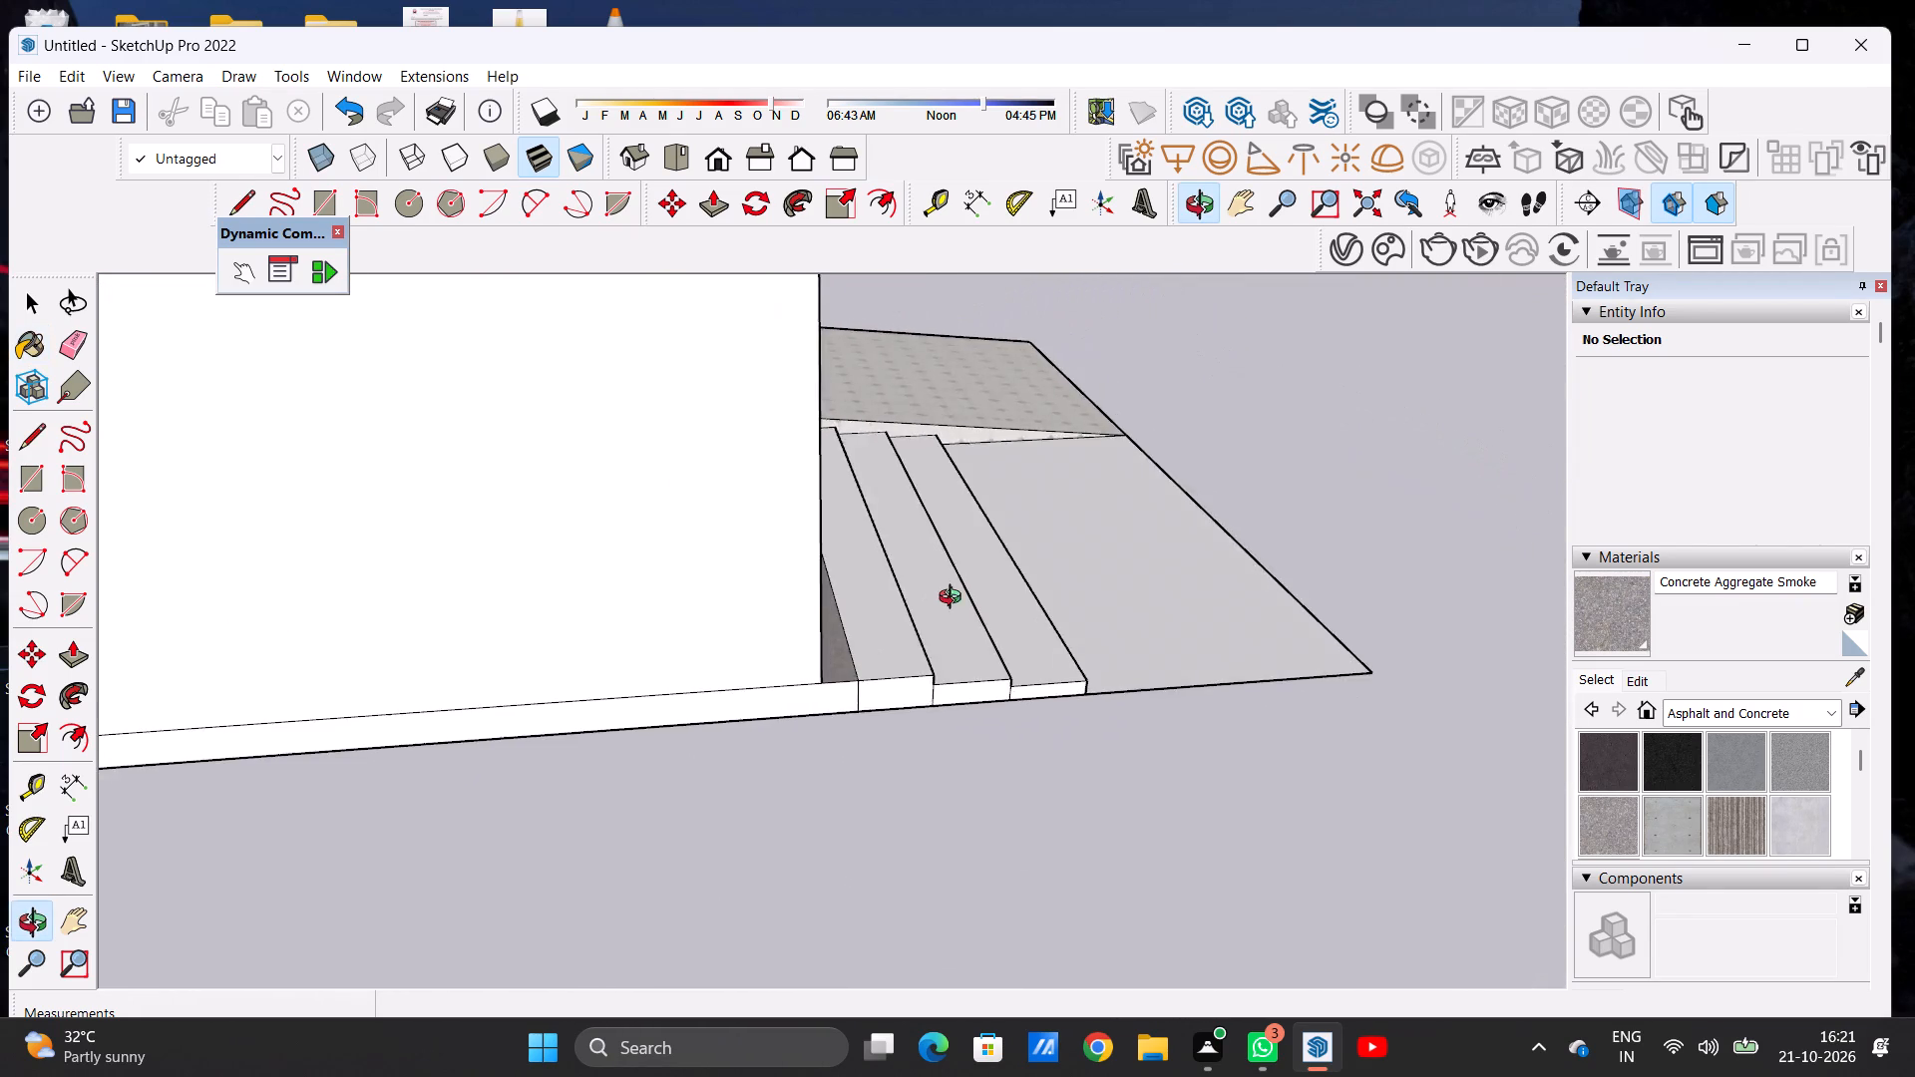
middle_click_drag(955, 599, 475, 611)
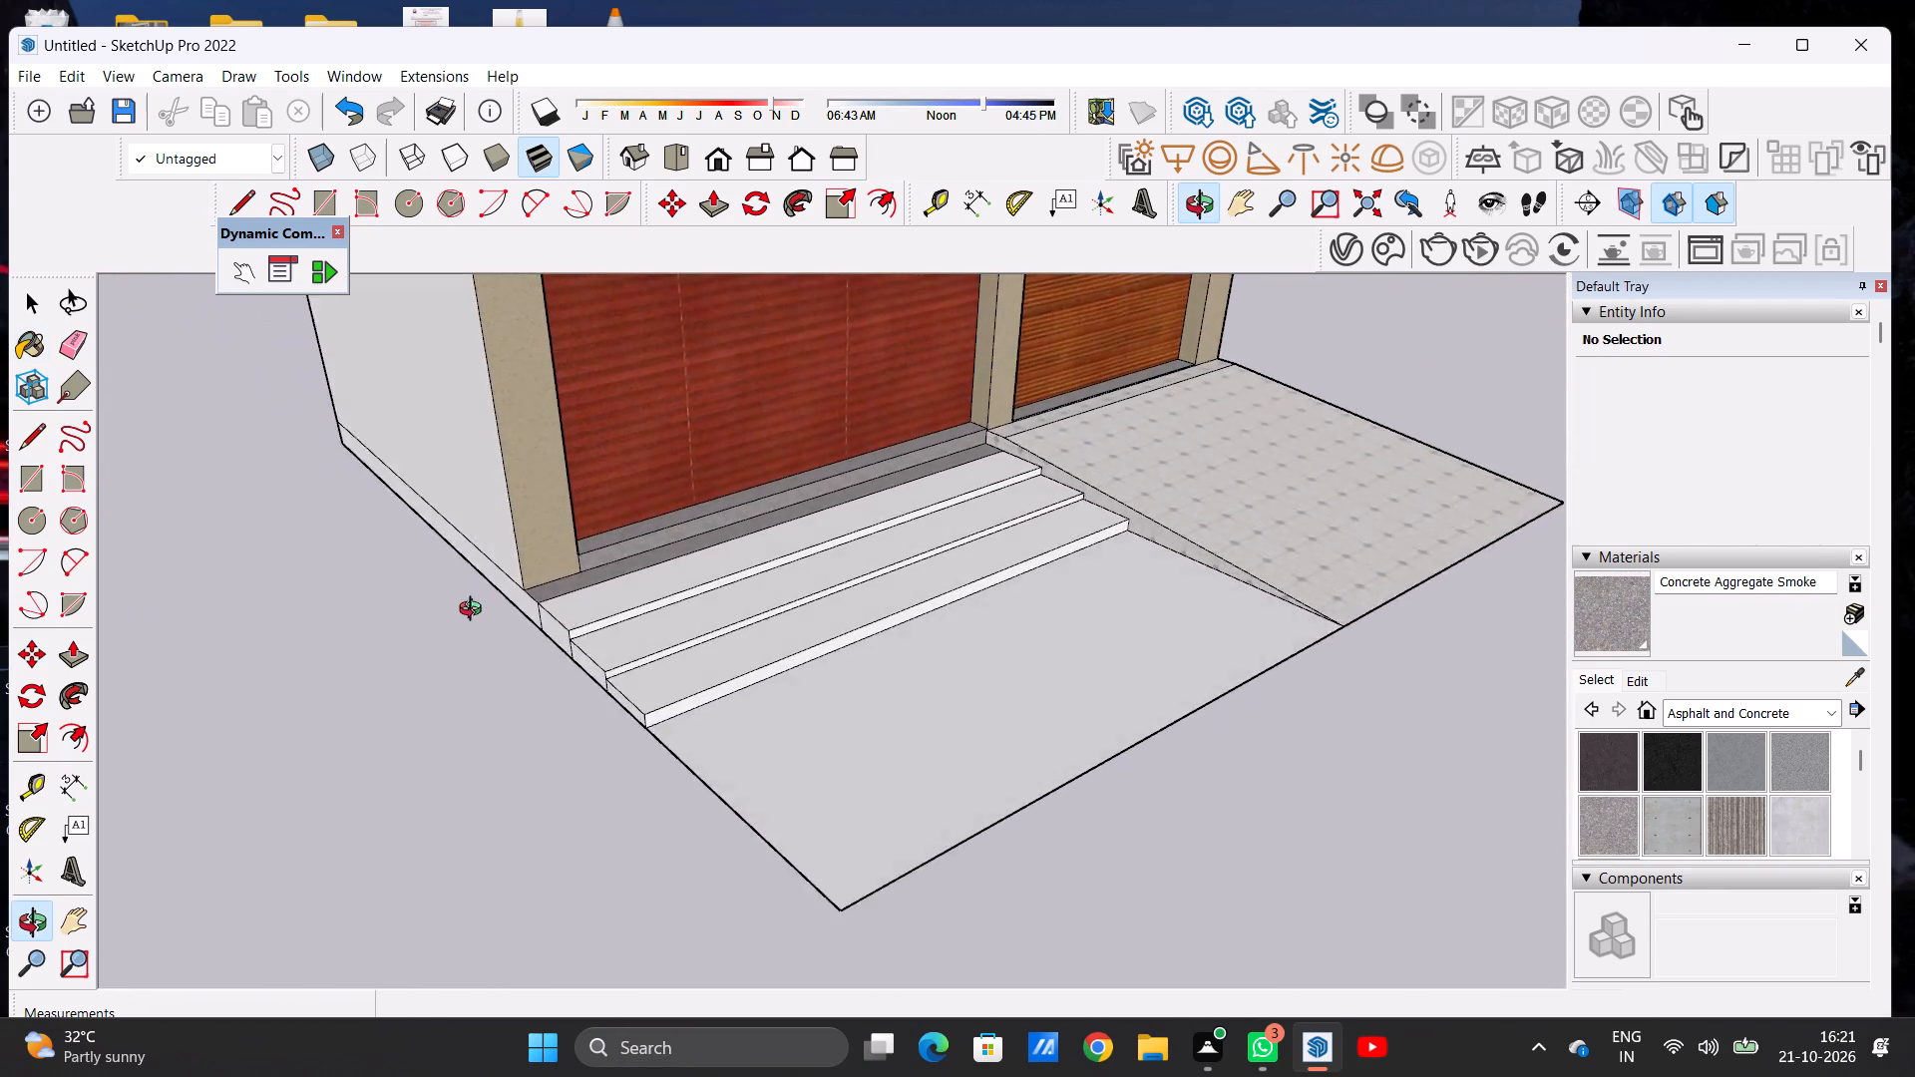
middle_click_drag(475, 611, 382, 677)
scroll(816, 687, "up", 6)
middle_click_drag(545, 643, 928, 511)
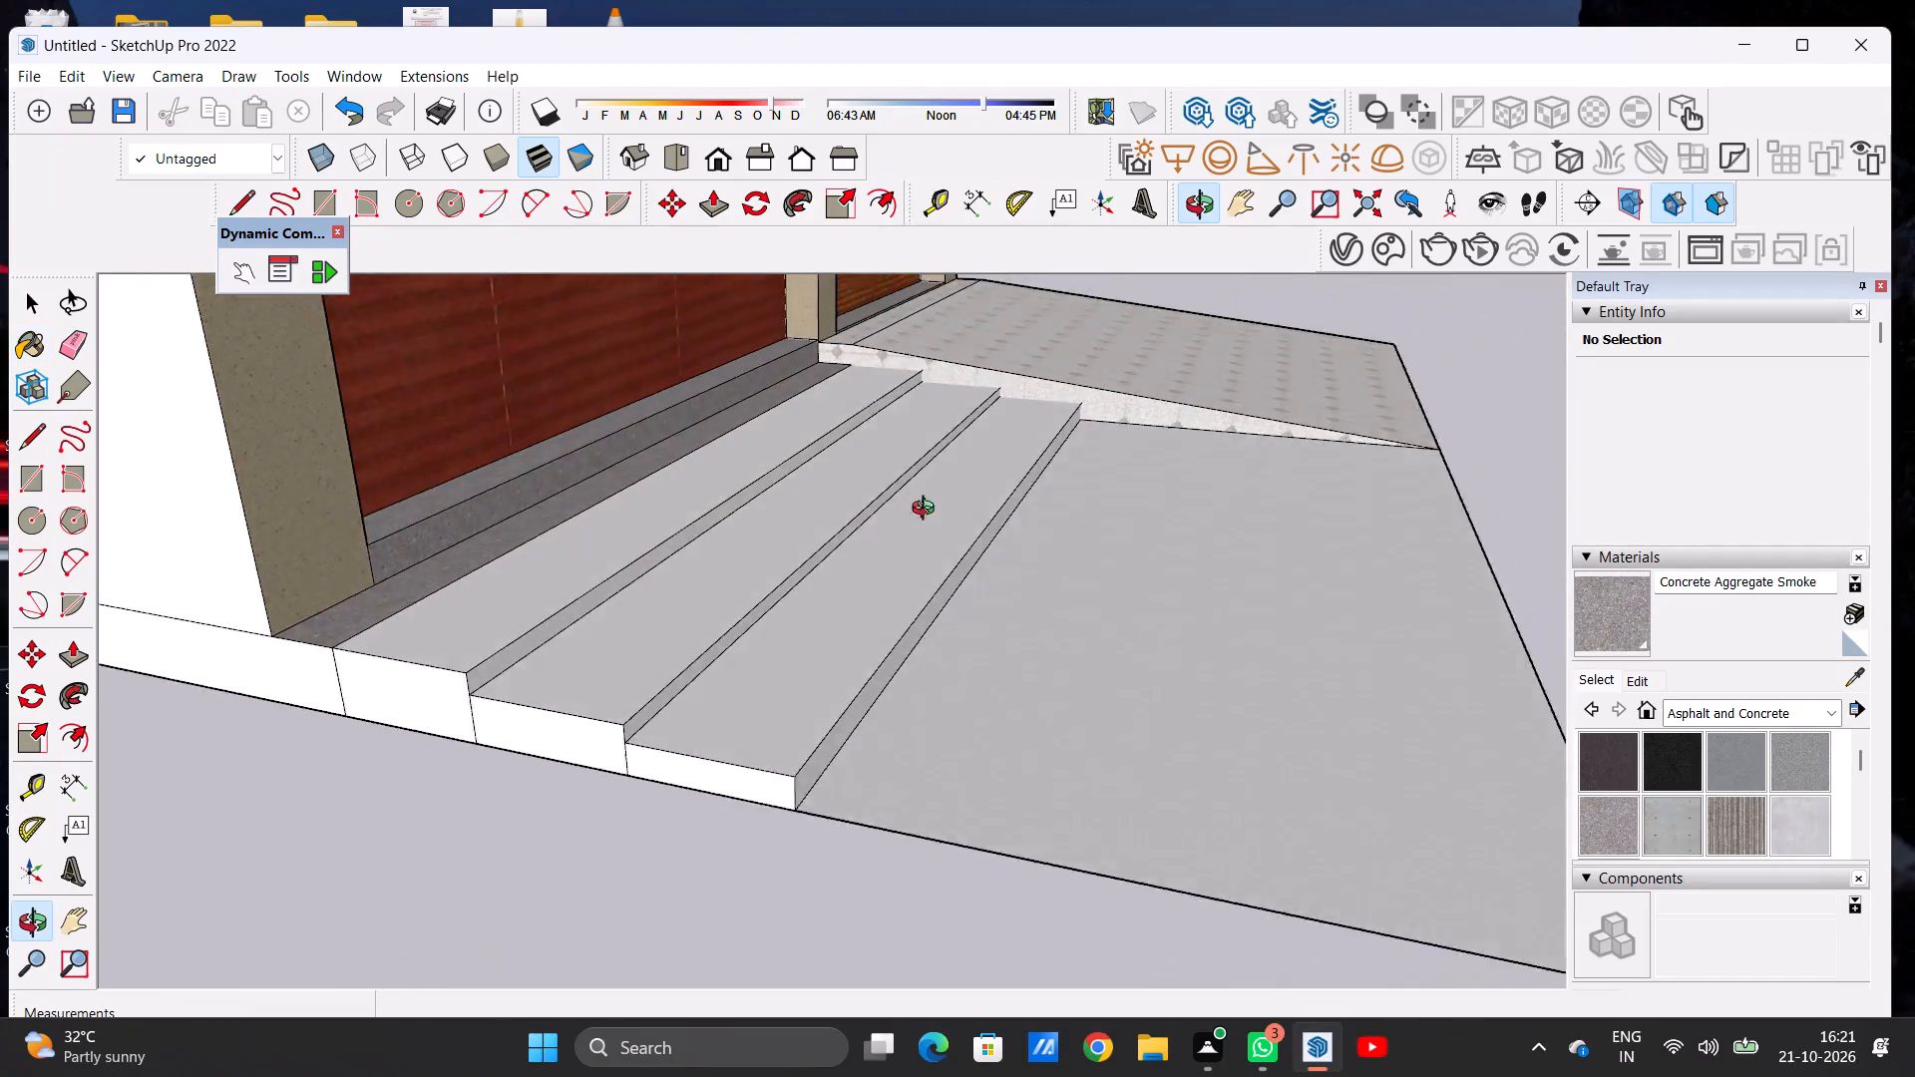
middle_click_drag(928, 511, 988, 478)
scroll(535, 573, "up", 6)
double_click(517, 589)
left_click(585, 678)
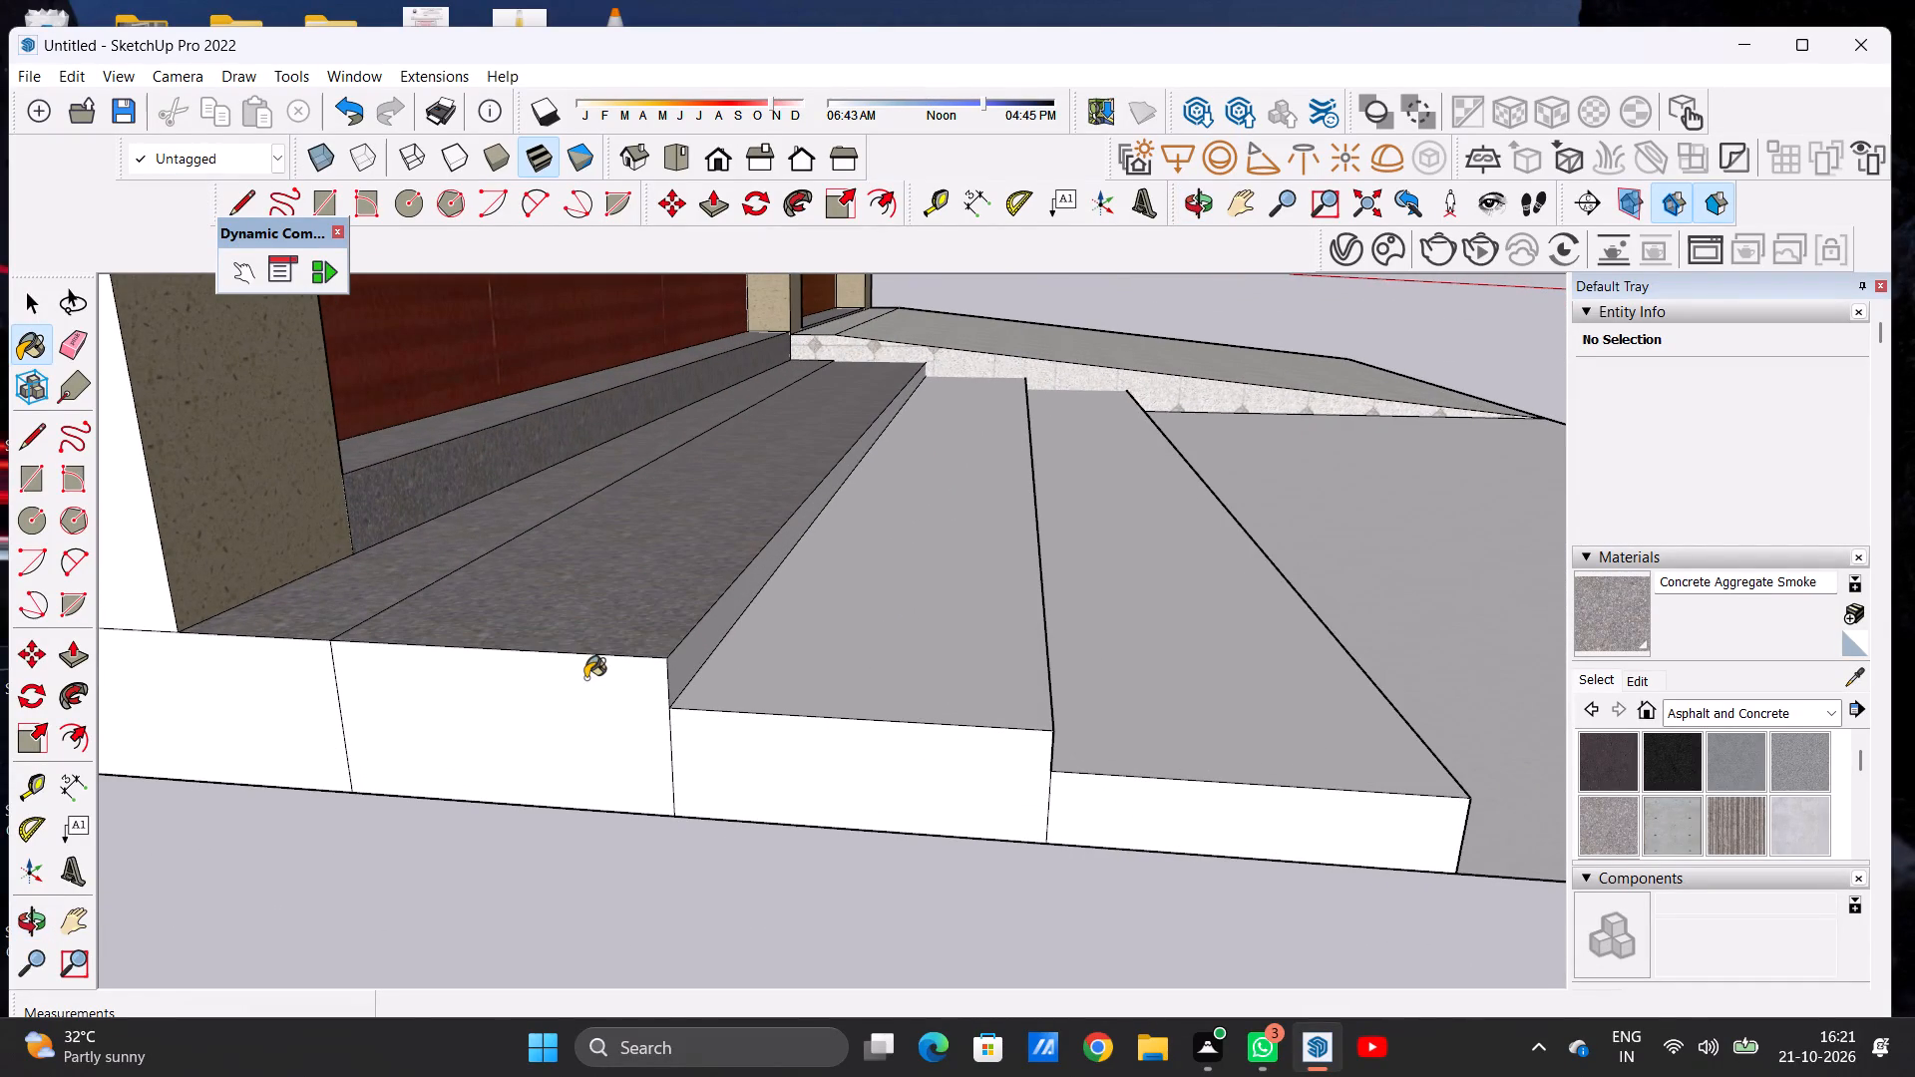
left_click(677, 660)
Paint the middle step's tread, outer end face and front riser with Concrete Aggregate Smoke.
scroll(682, 612, "down", 12)
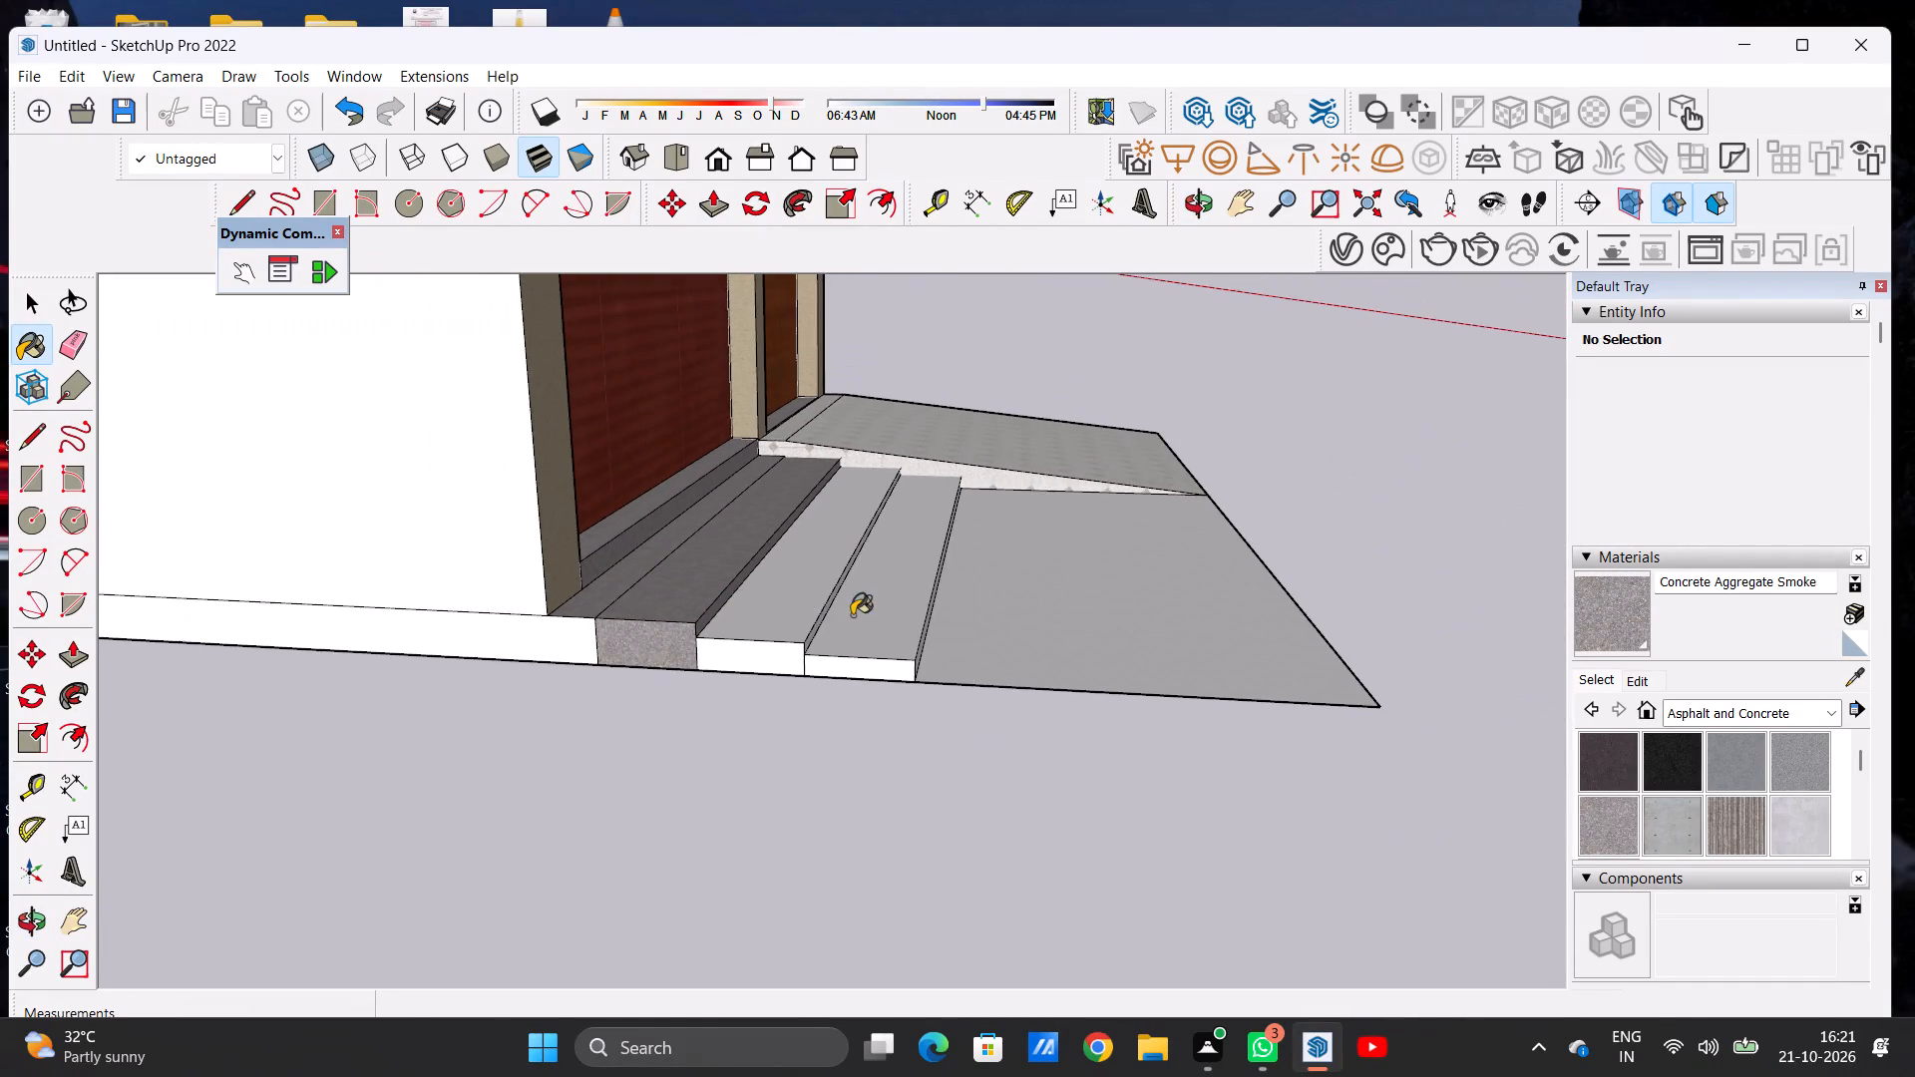
middle_click_drag(821, 642, 660, 713)
scroll(620, 674, "up", 6)
left_click(620, 674)
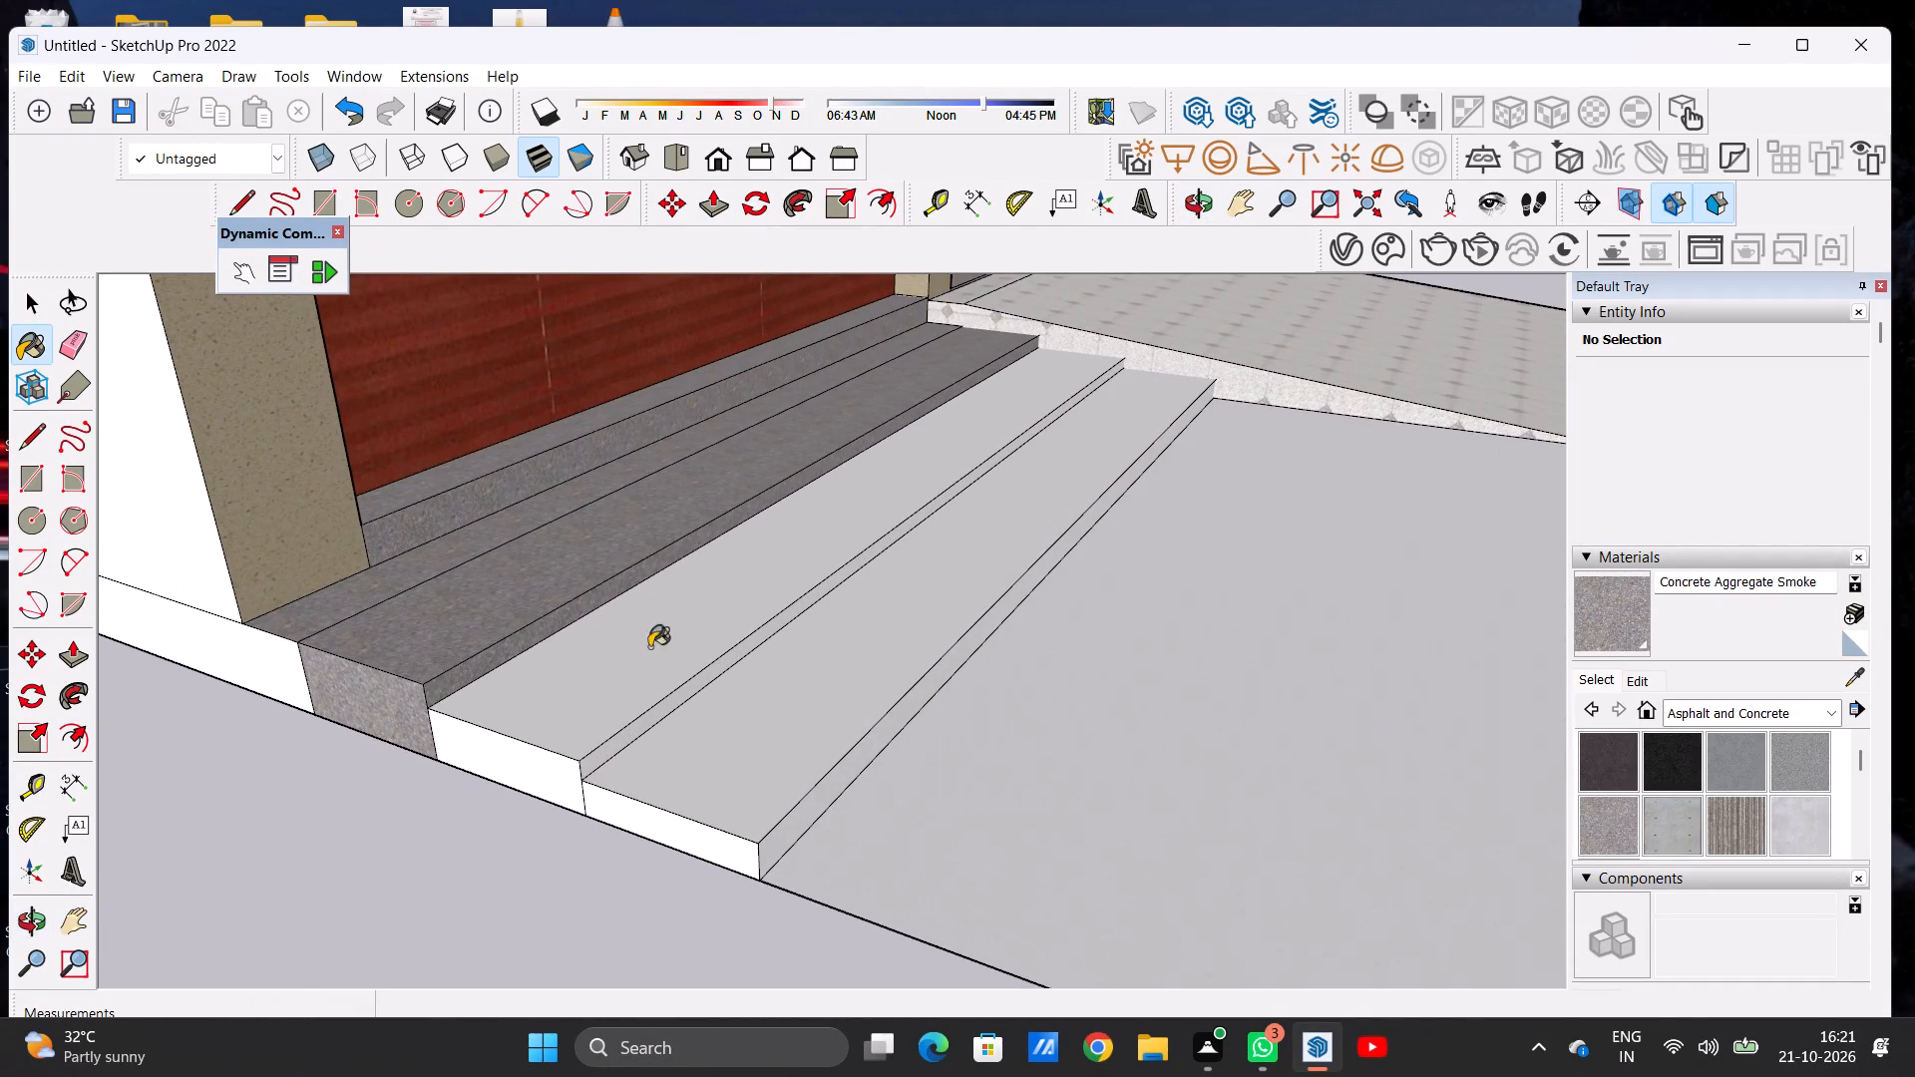
scroll(860, 517, "down", 8)
scroll(765, 605, "up", 9)
scroll(742, 629, "down", 1)
scroll(742, 629, "up", 5)
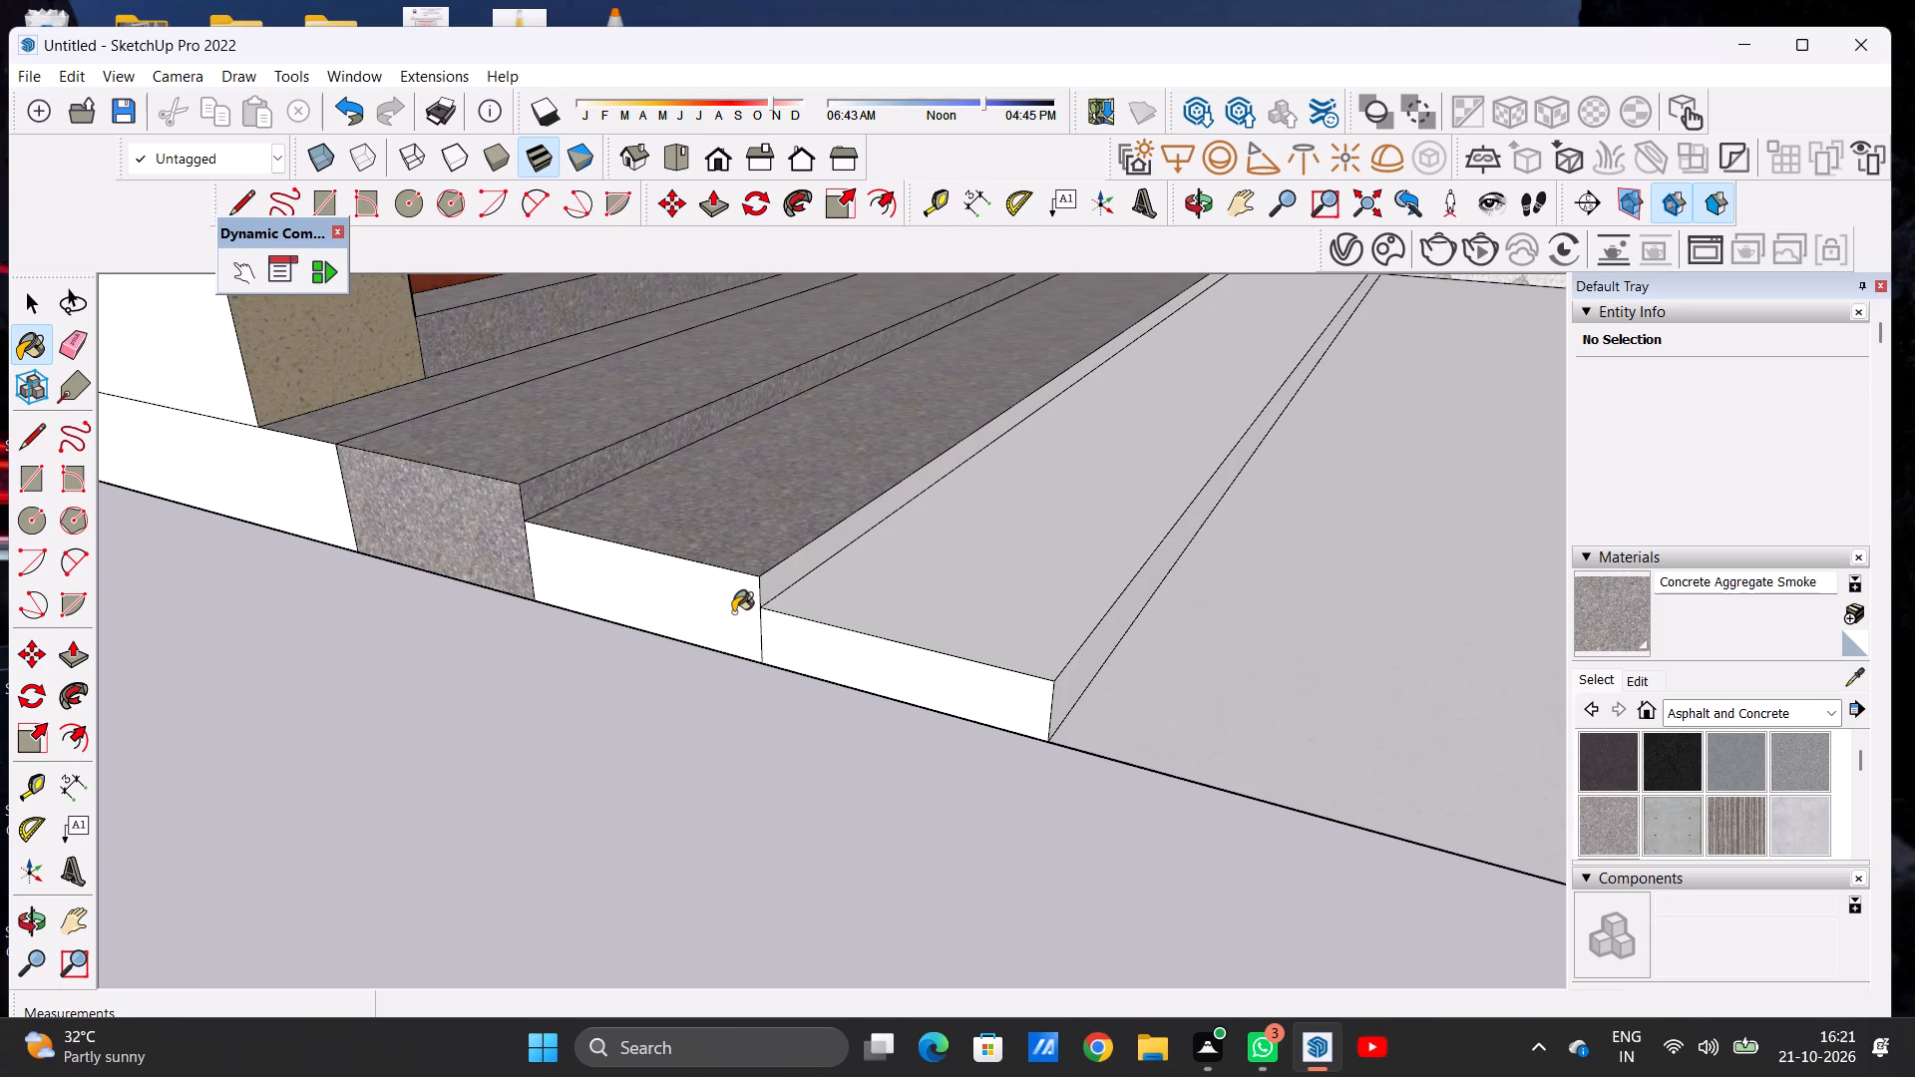
left_click(733, 612)
left_click(770, 588)
Paint the bottom step's tread, outer end face and front riser with Concrete Aggregate Smoke.
left_click(871, 590)
left_click(873, 661)
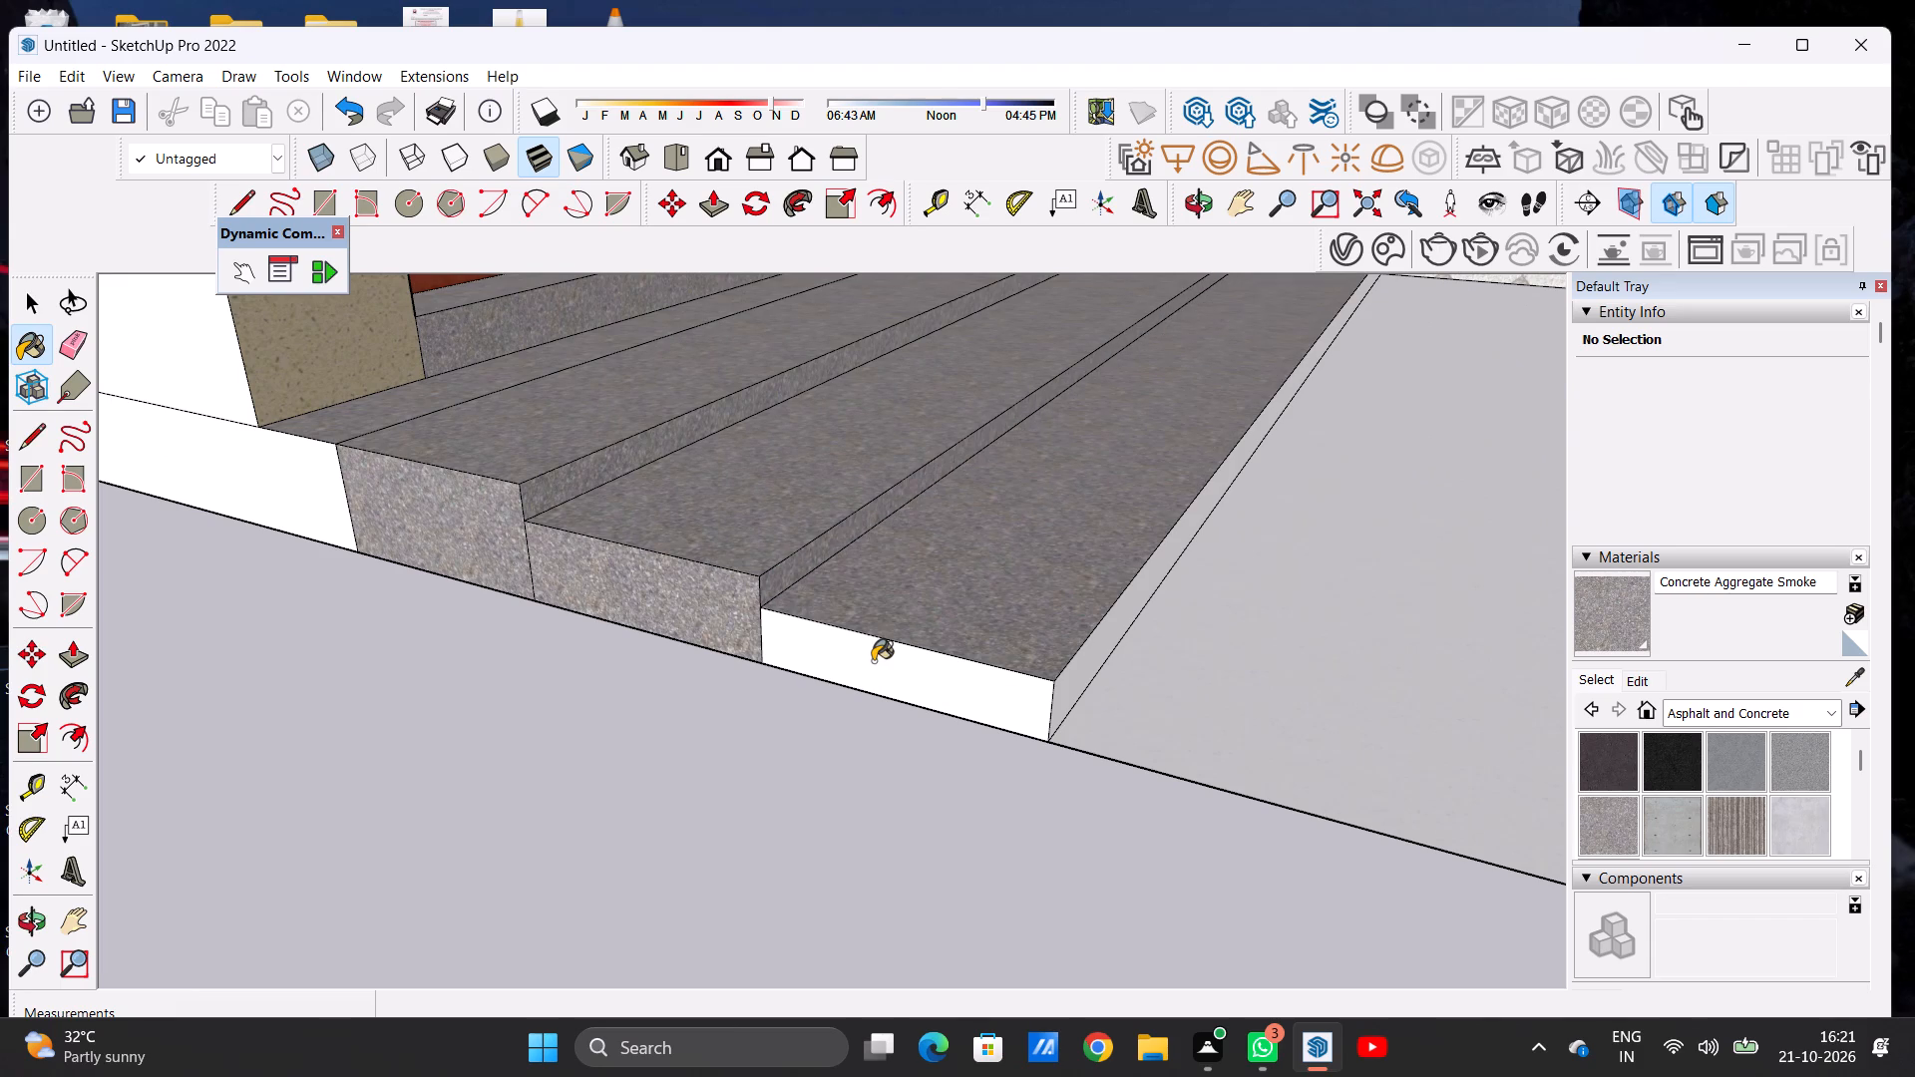
scroll(708, 633, "down", 8)
scroll(875, 657, "up", 7)
left_click(862, 653)
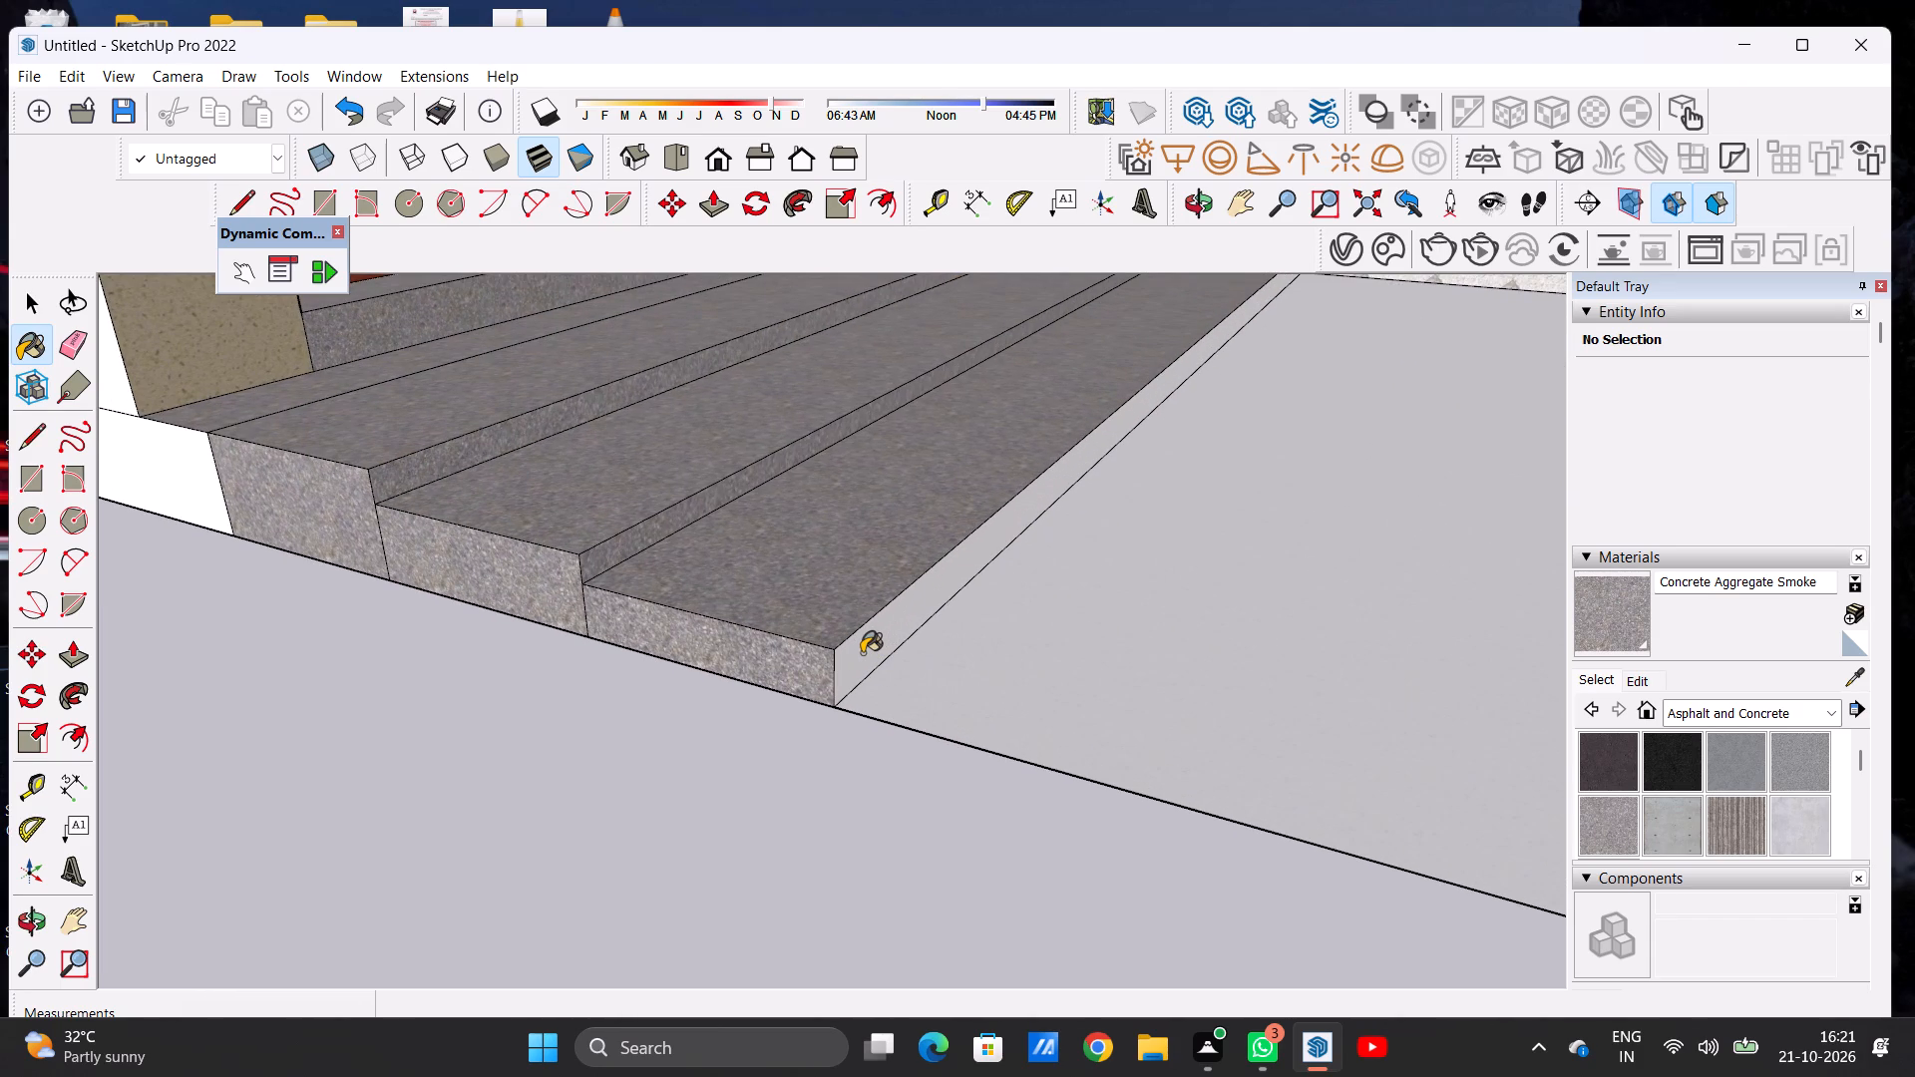
Examine the painted steps, the ramp and the blank ground slab from the front at several distances.
scroll(826, 586, "down", 18)
middle_click_drag(992, 535, 950, 529)
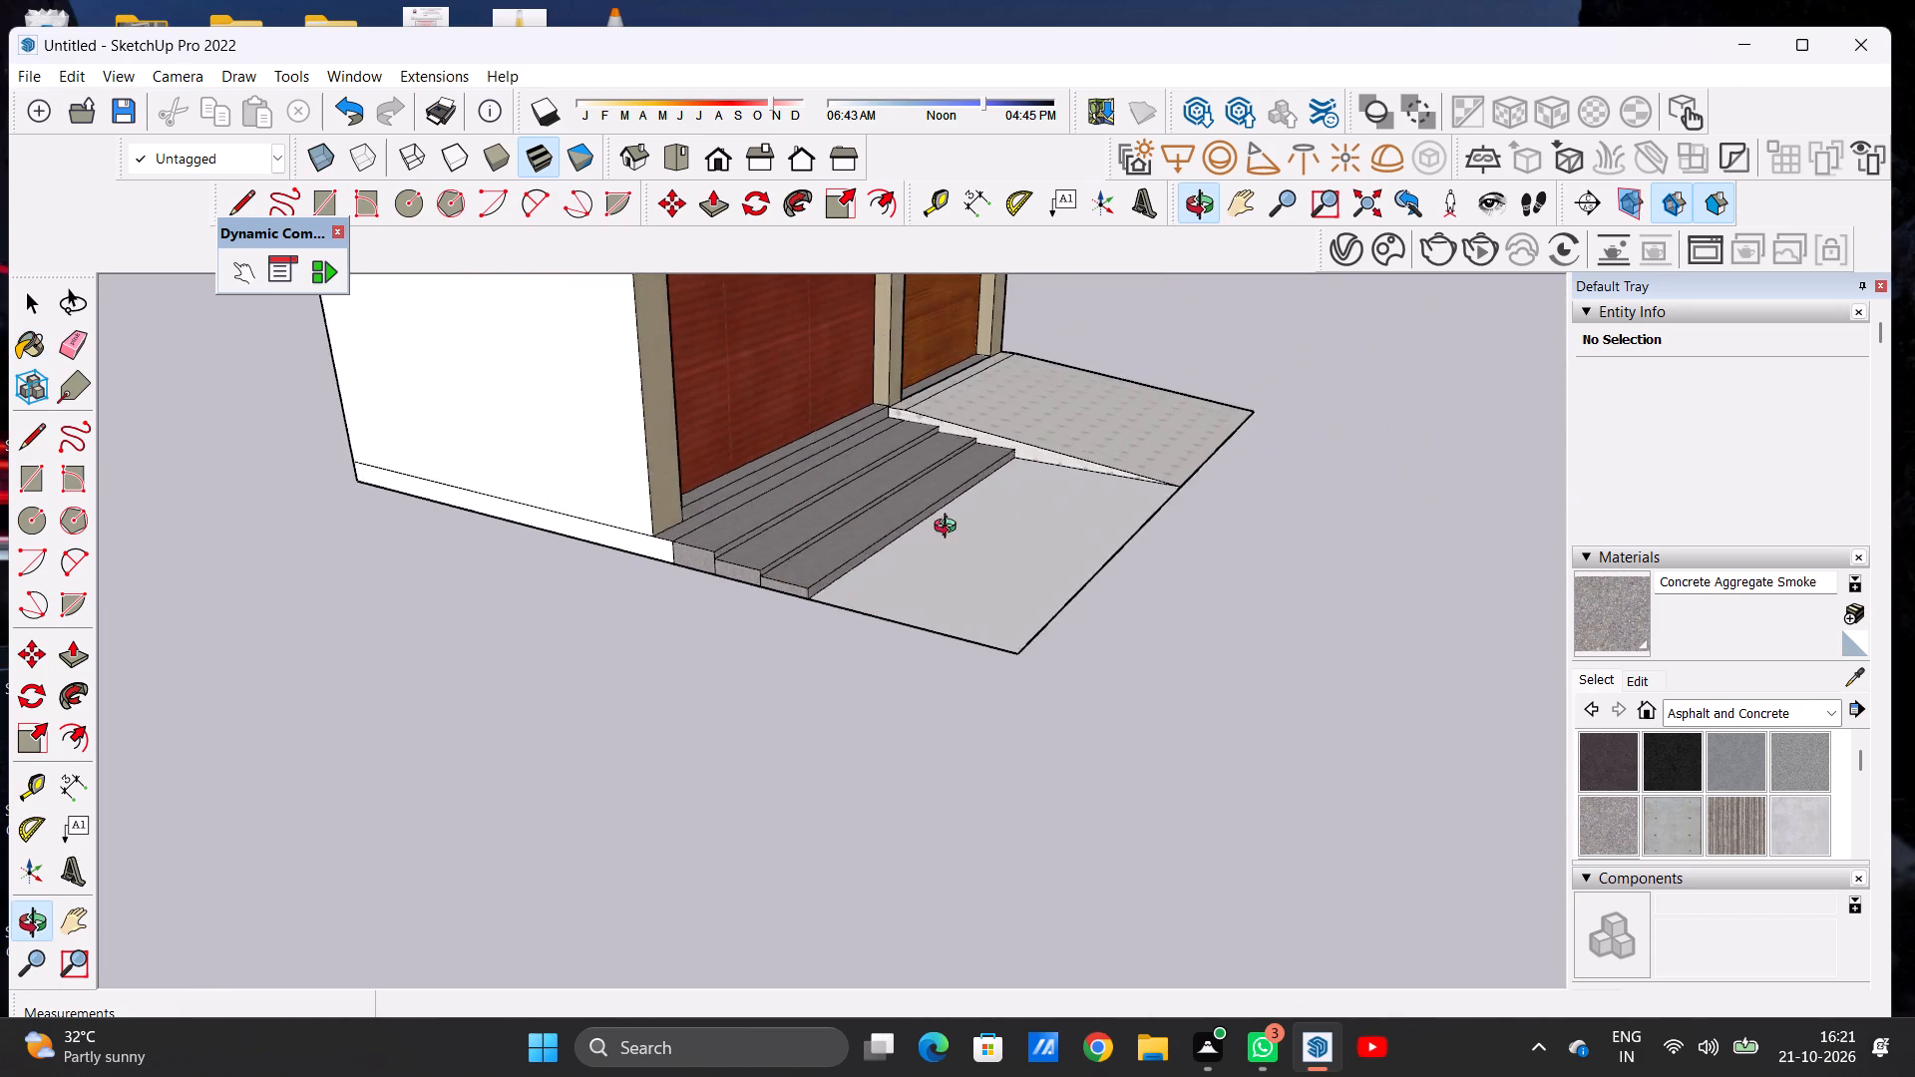
middle_click_drag(950, 529, 529, 691)
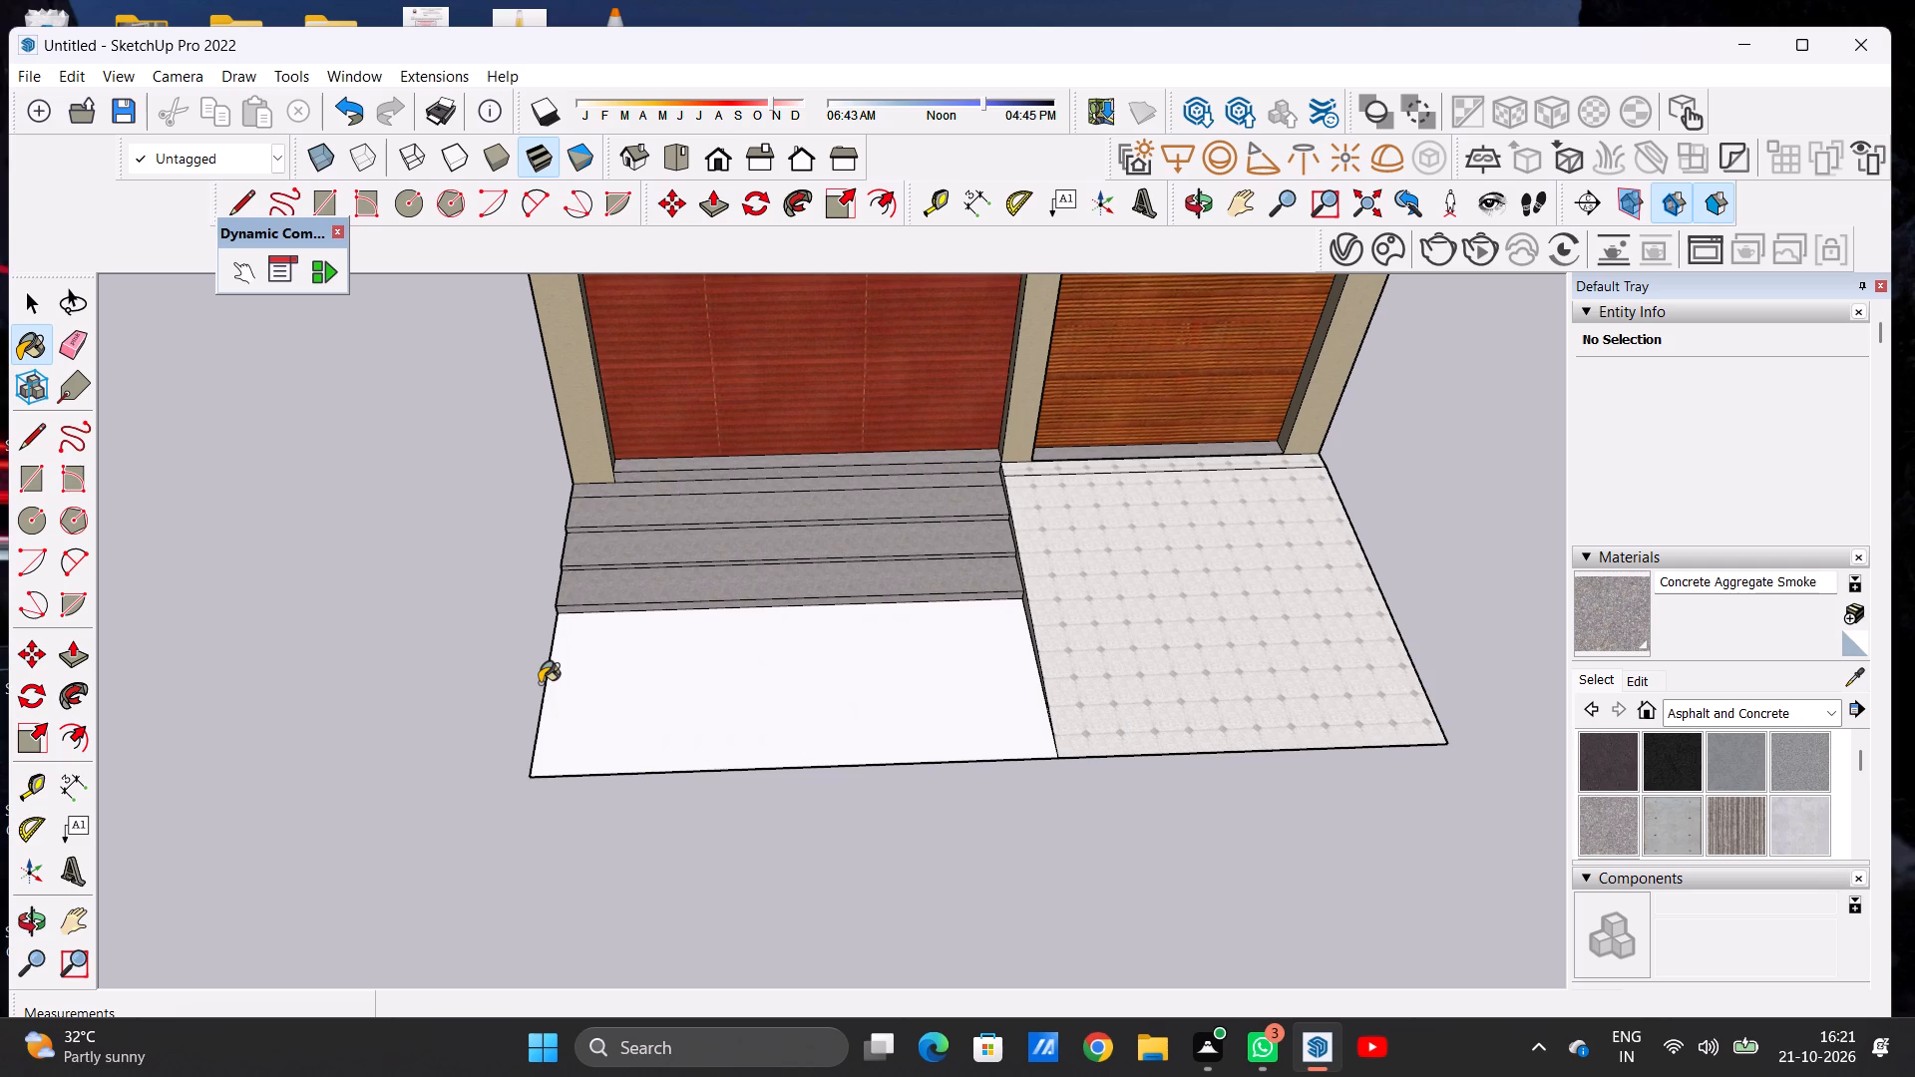
key("space")
scroll(777, 619, "down", 5)
scroll(832, 699, "up", 3)
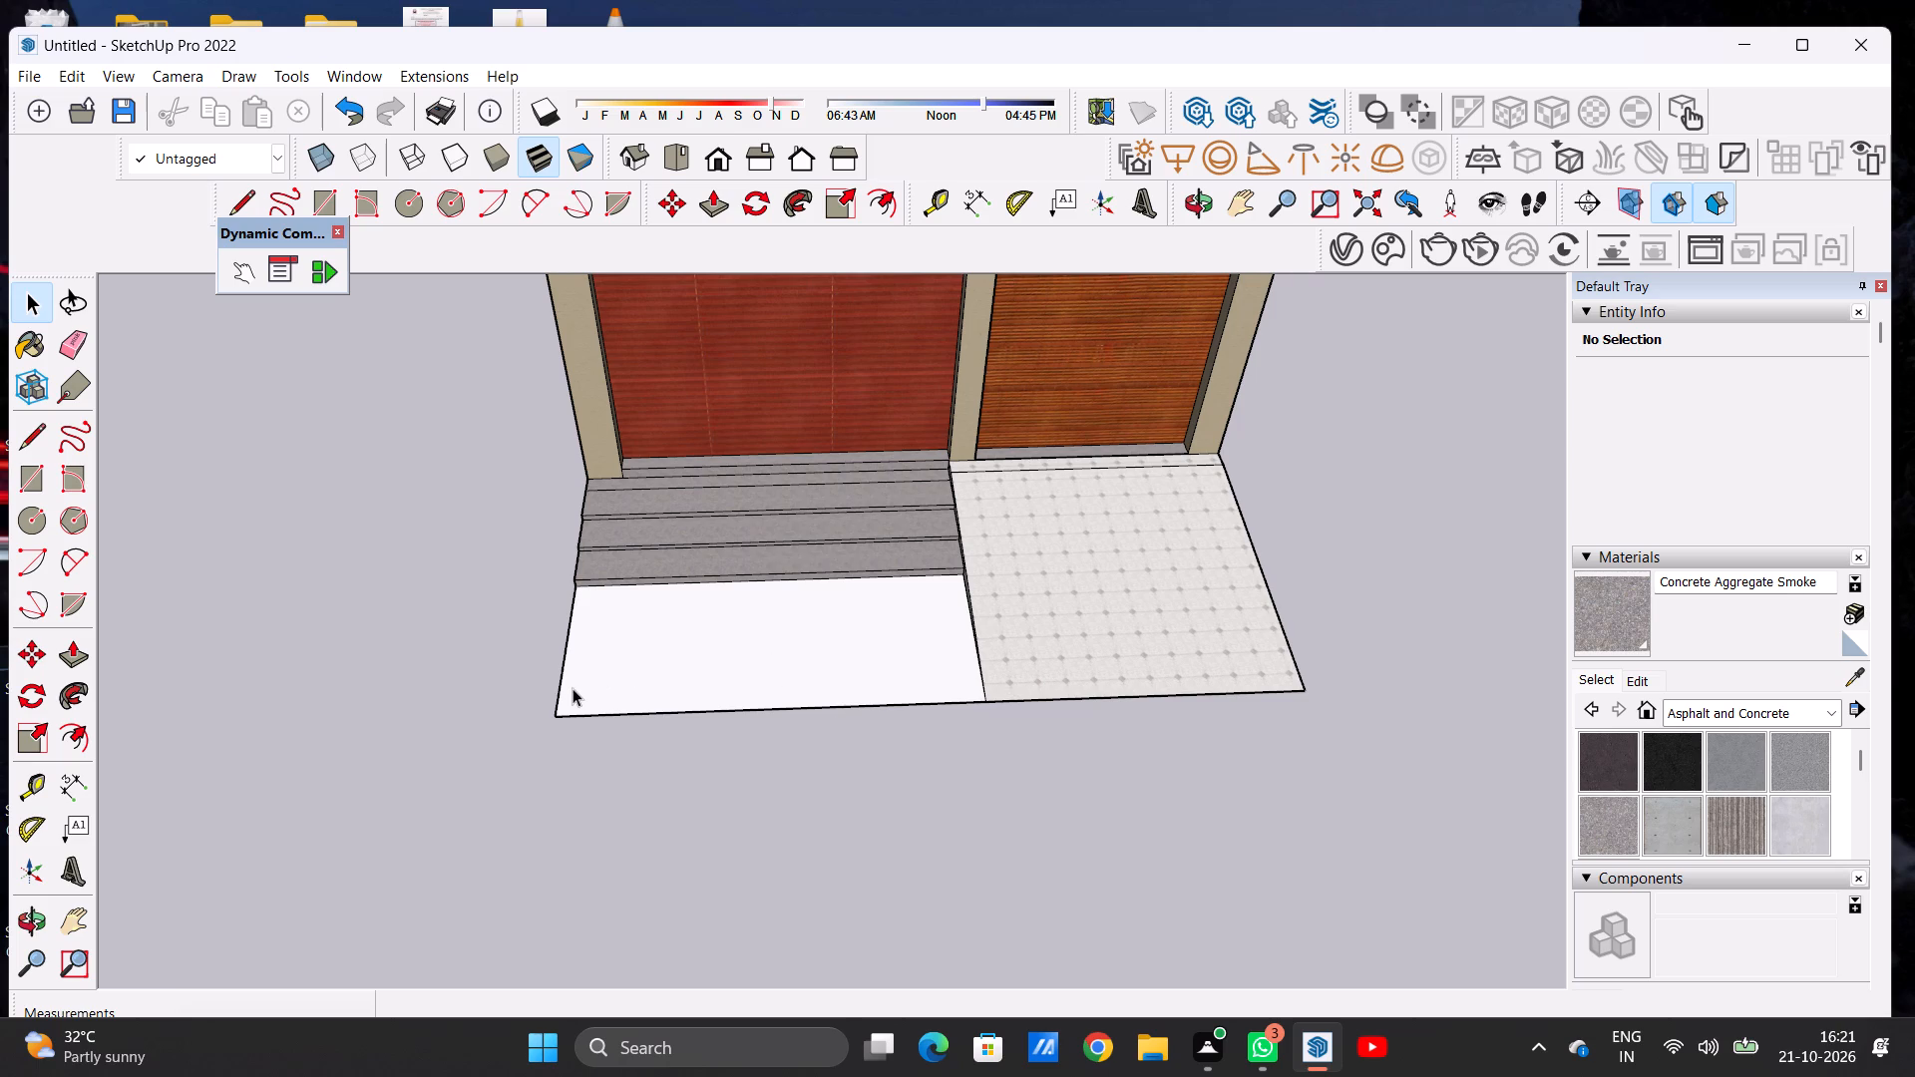
scroll(573, 688, "down", 5)
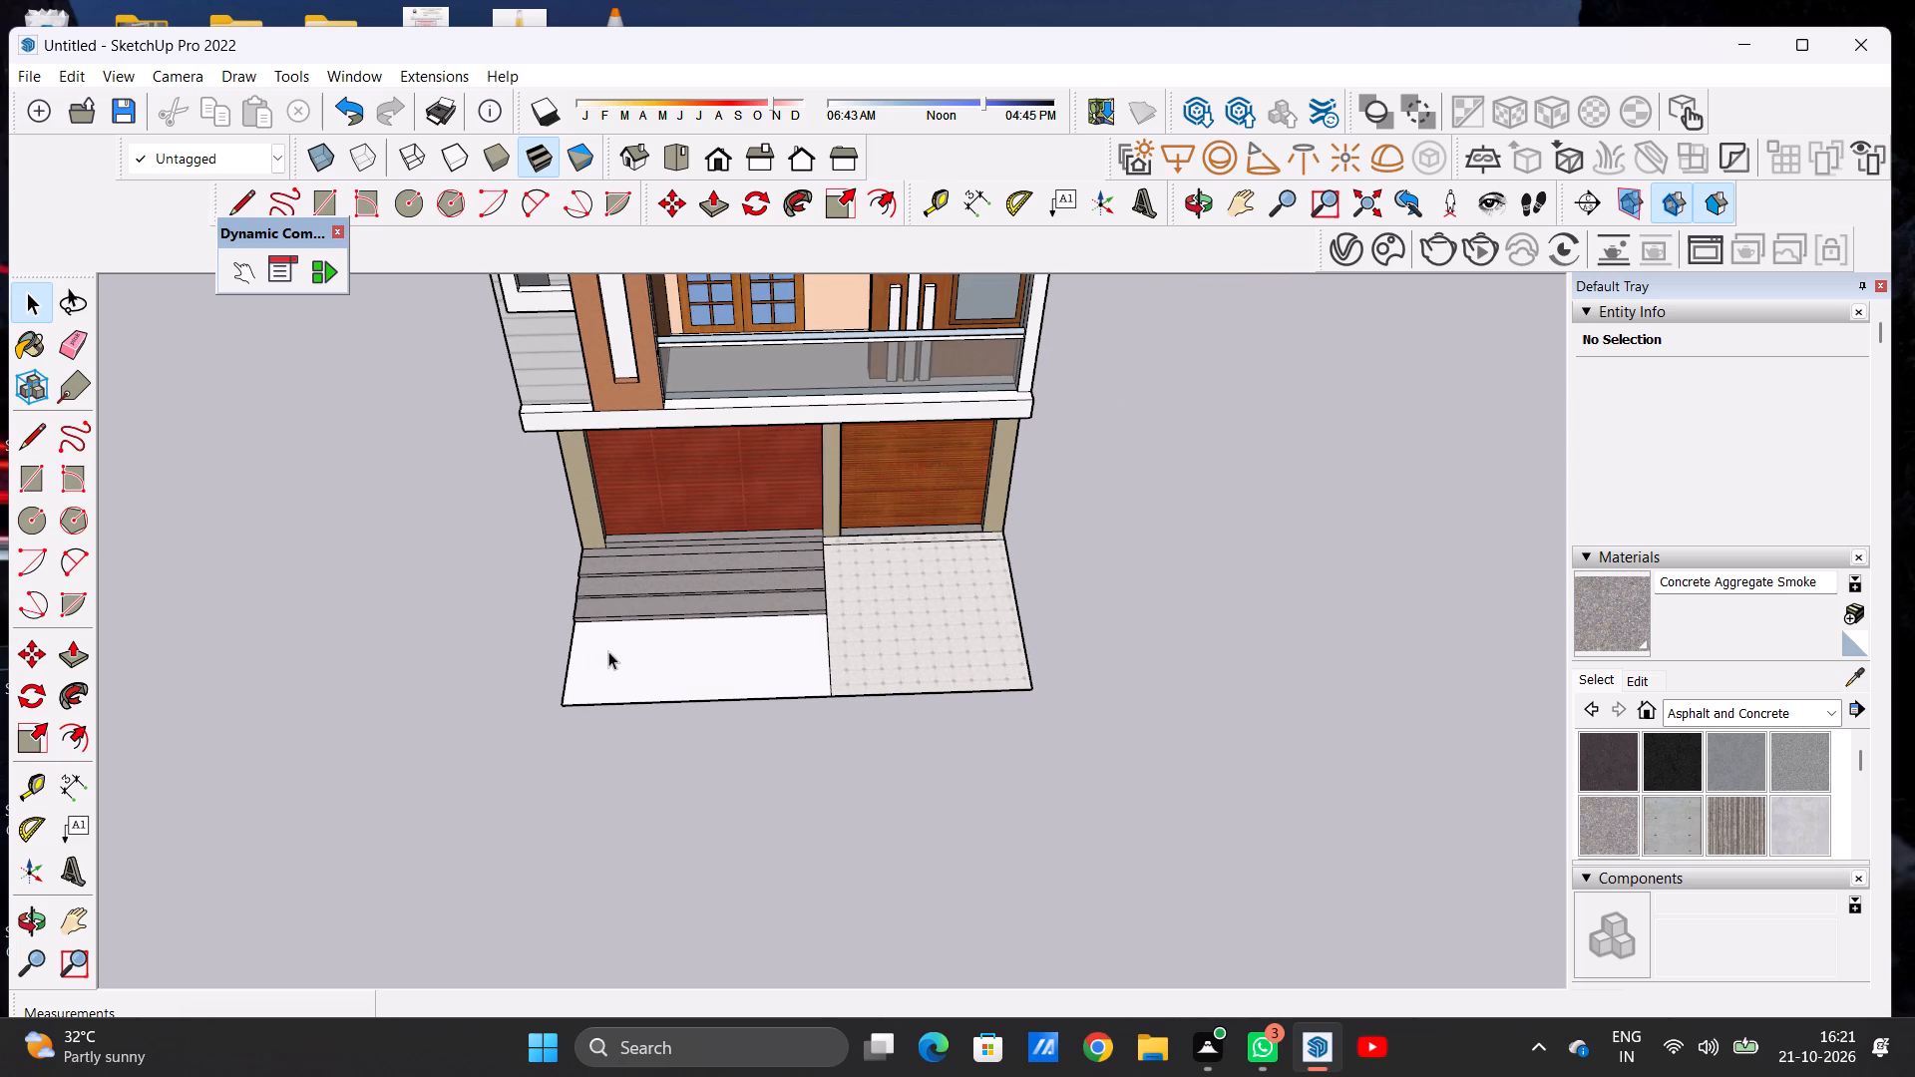
scroll(621, 633, "down", 1)
scroll(718, 576, "down", 2)
scroll(737, 652, "up", 4)
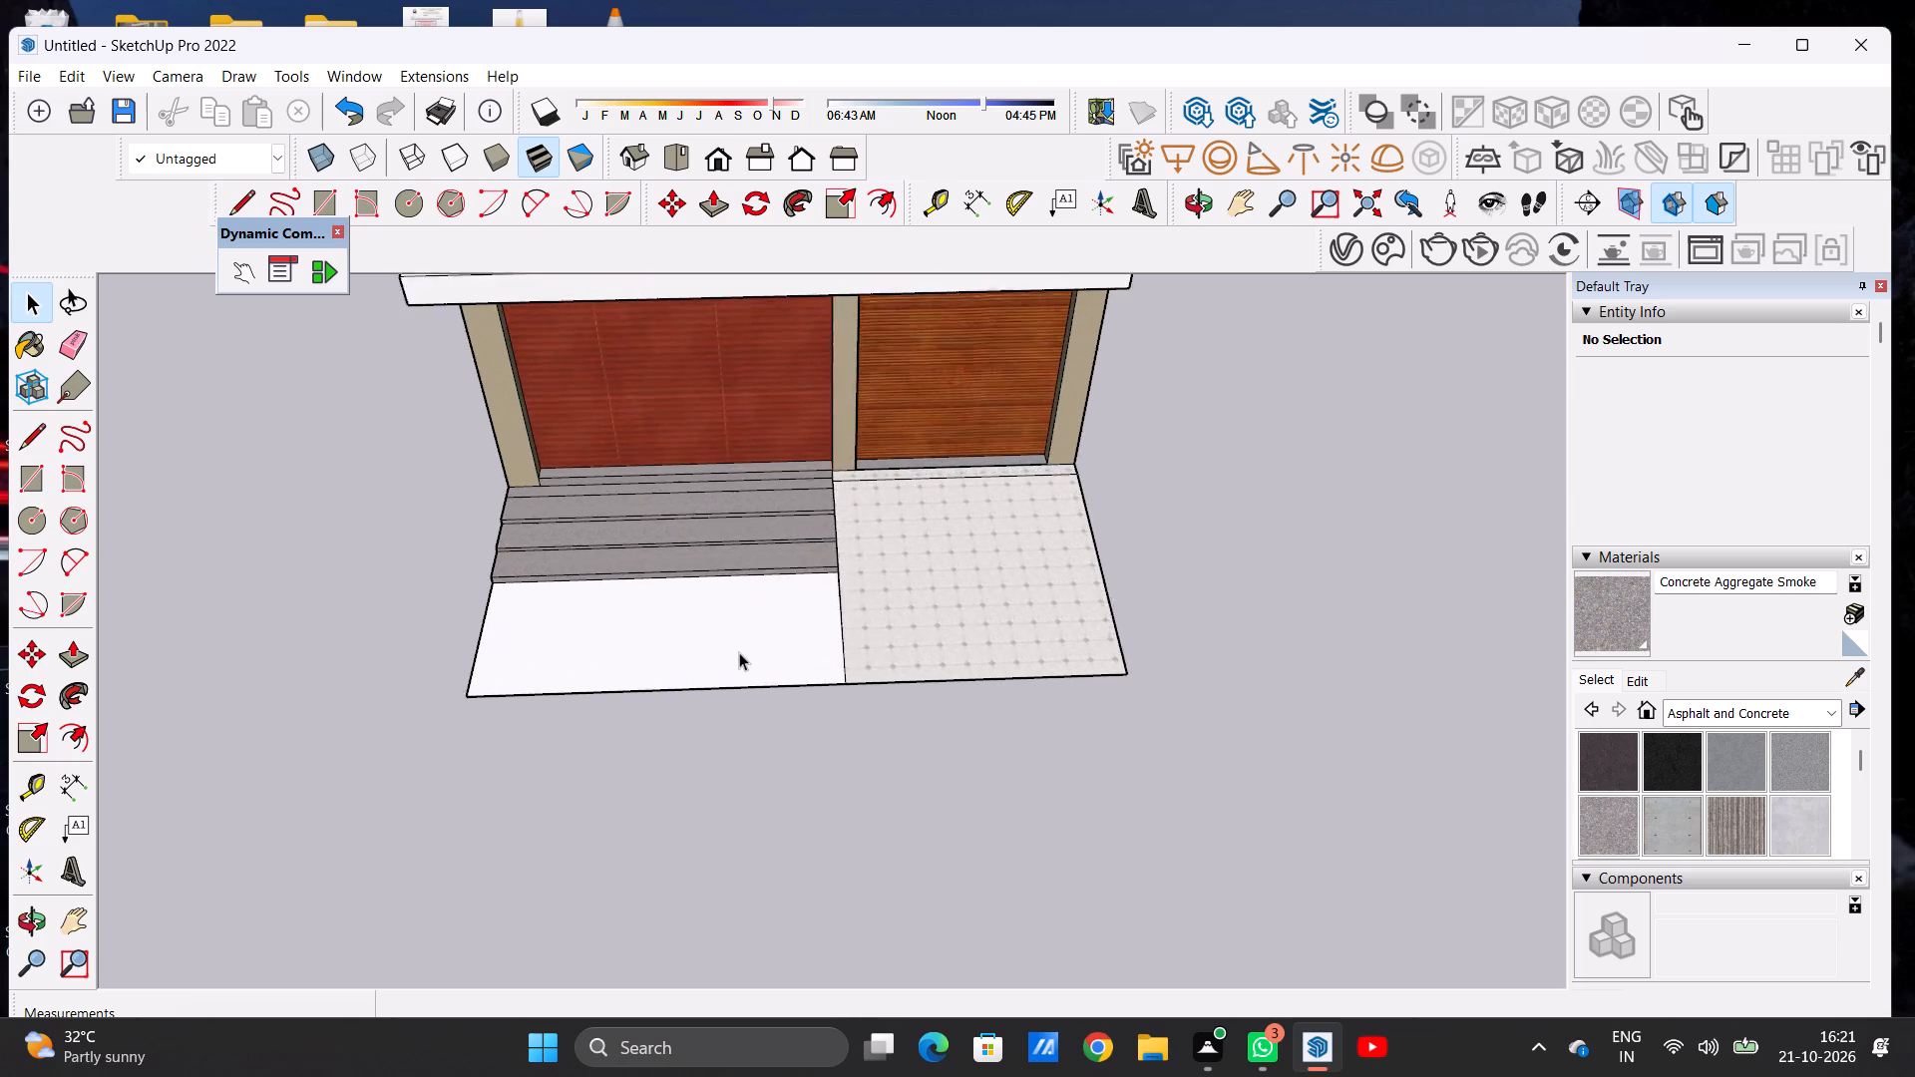
scroll(739, 652, "up", 4)
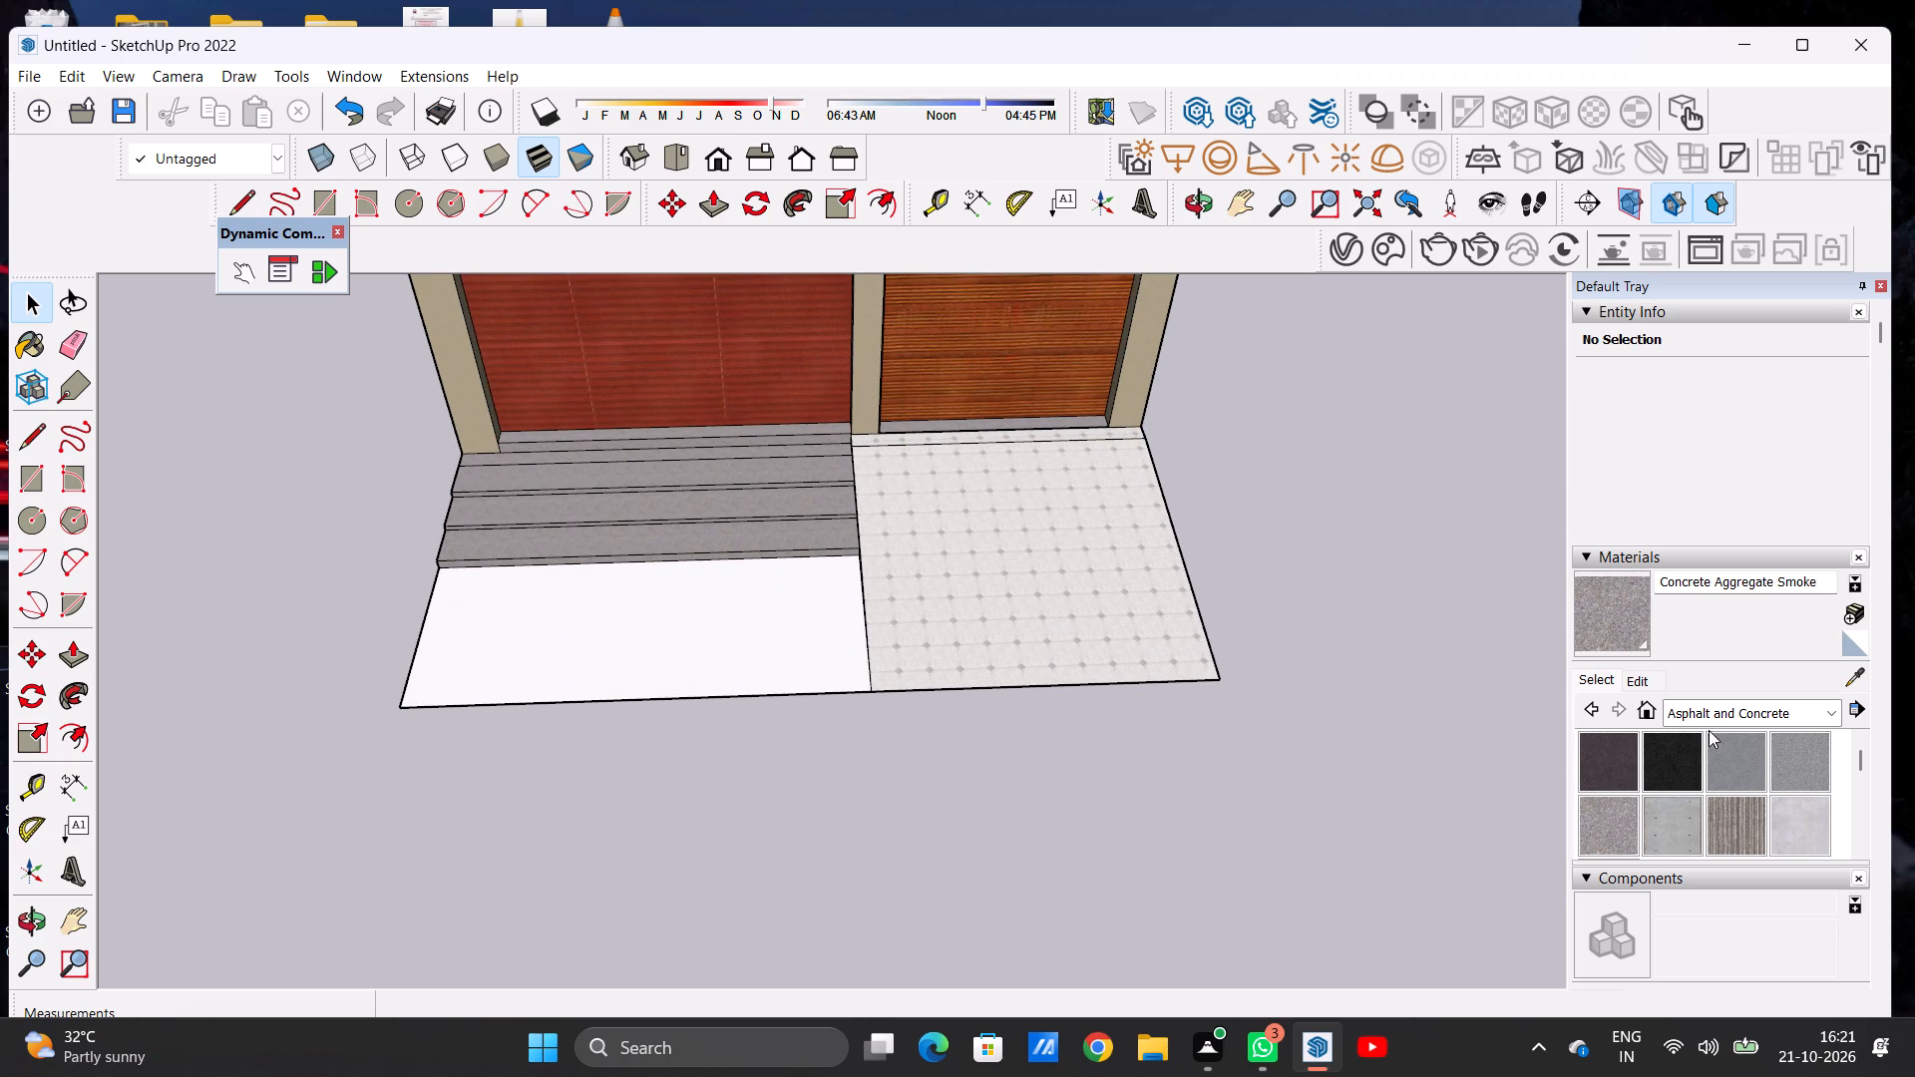
Paint the blank ground slab in front of the steps with Concrete Block 8x8 Gray from the Brick, Cladding and Siding collection.
left_click(1707, 712)
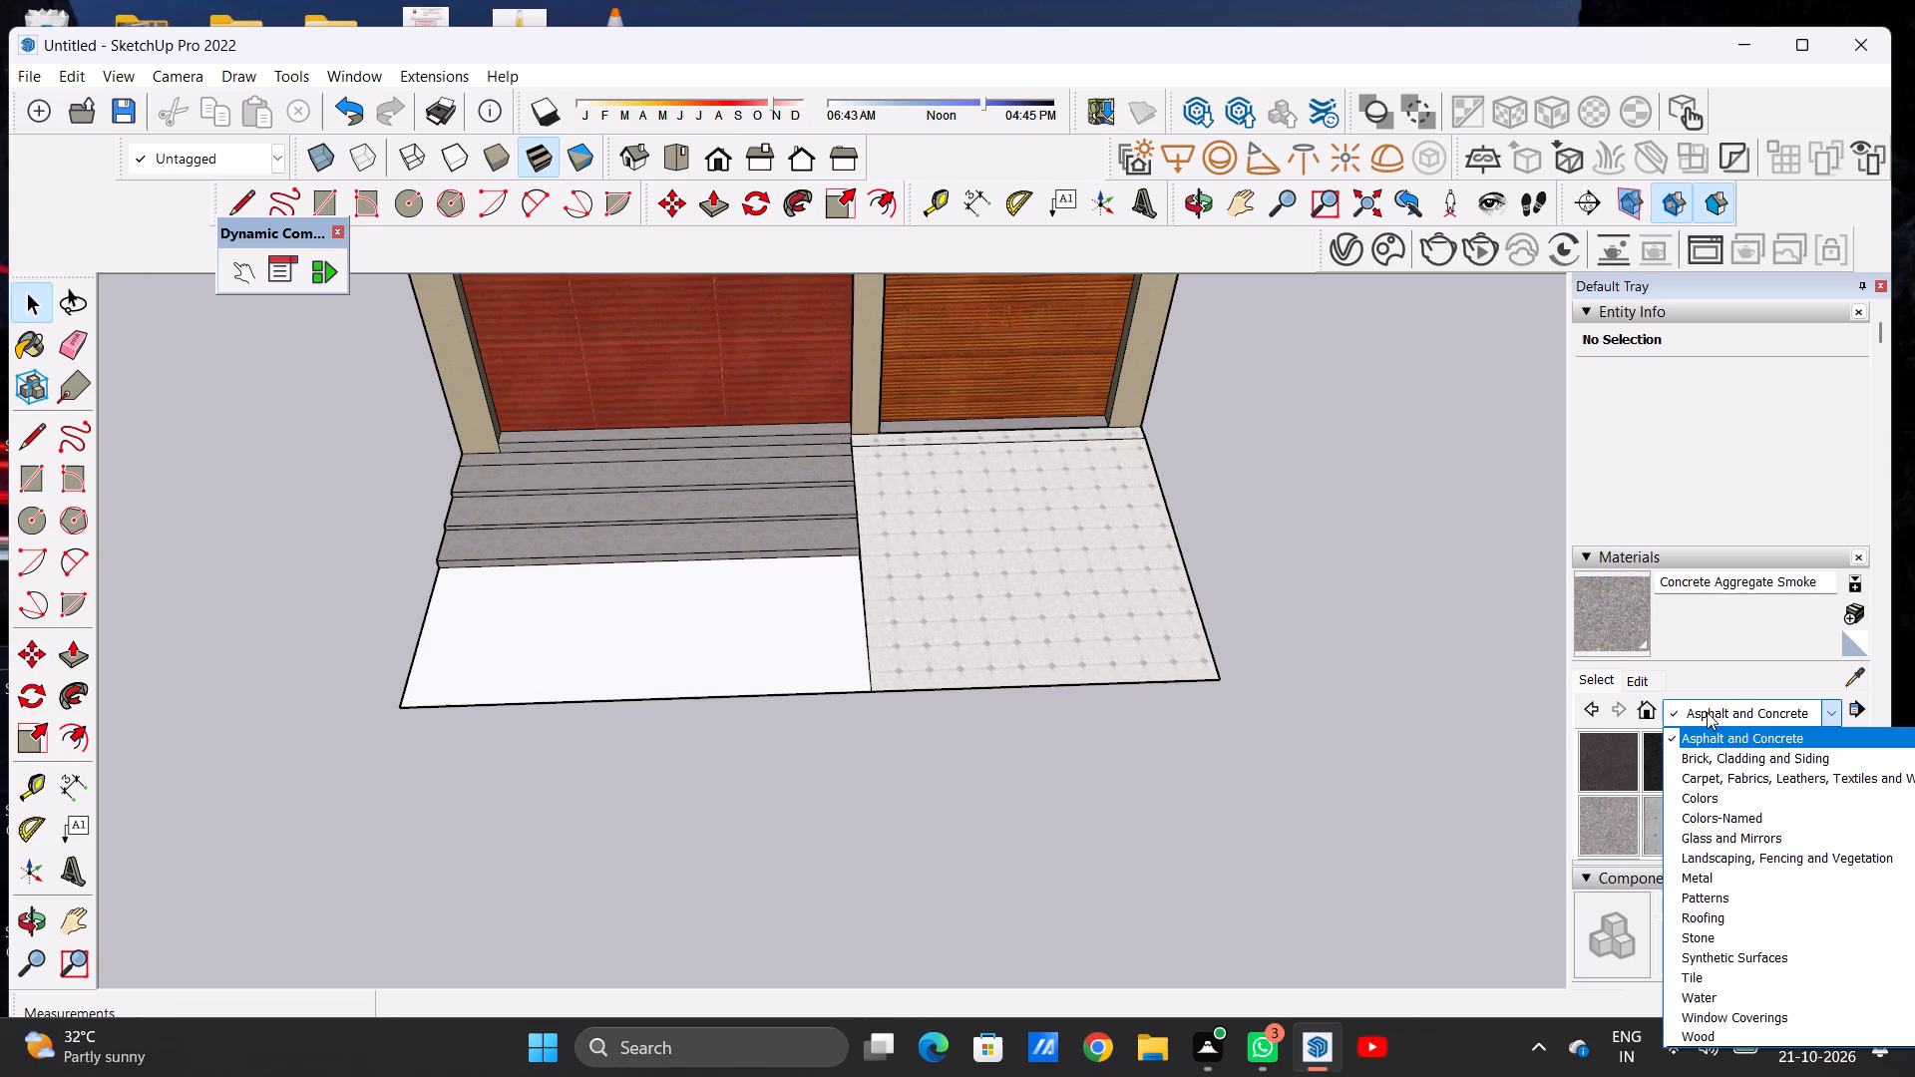
left_click(1697, 765)
scroll(1689, 802, "down", 1)
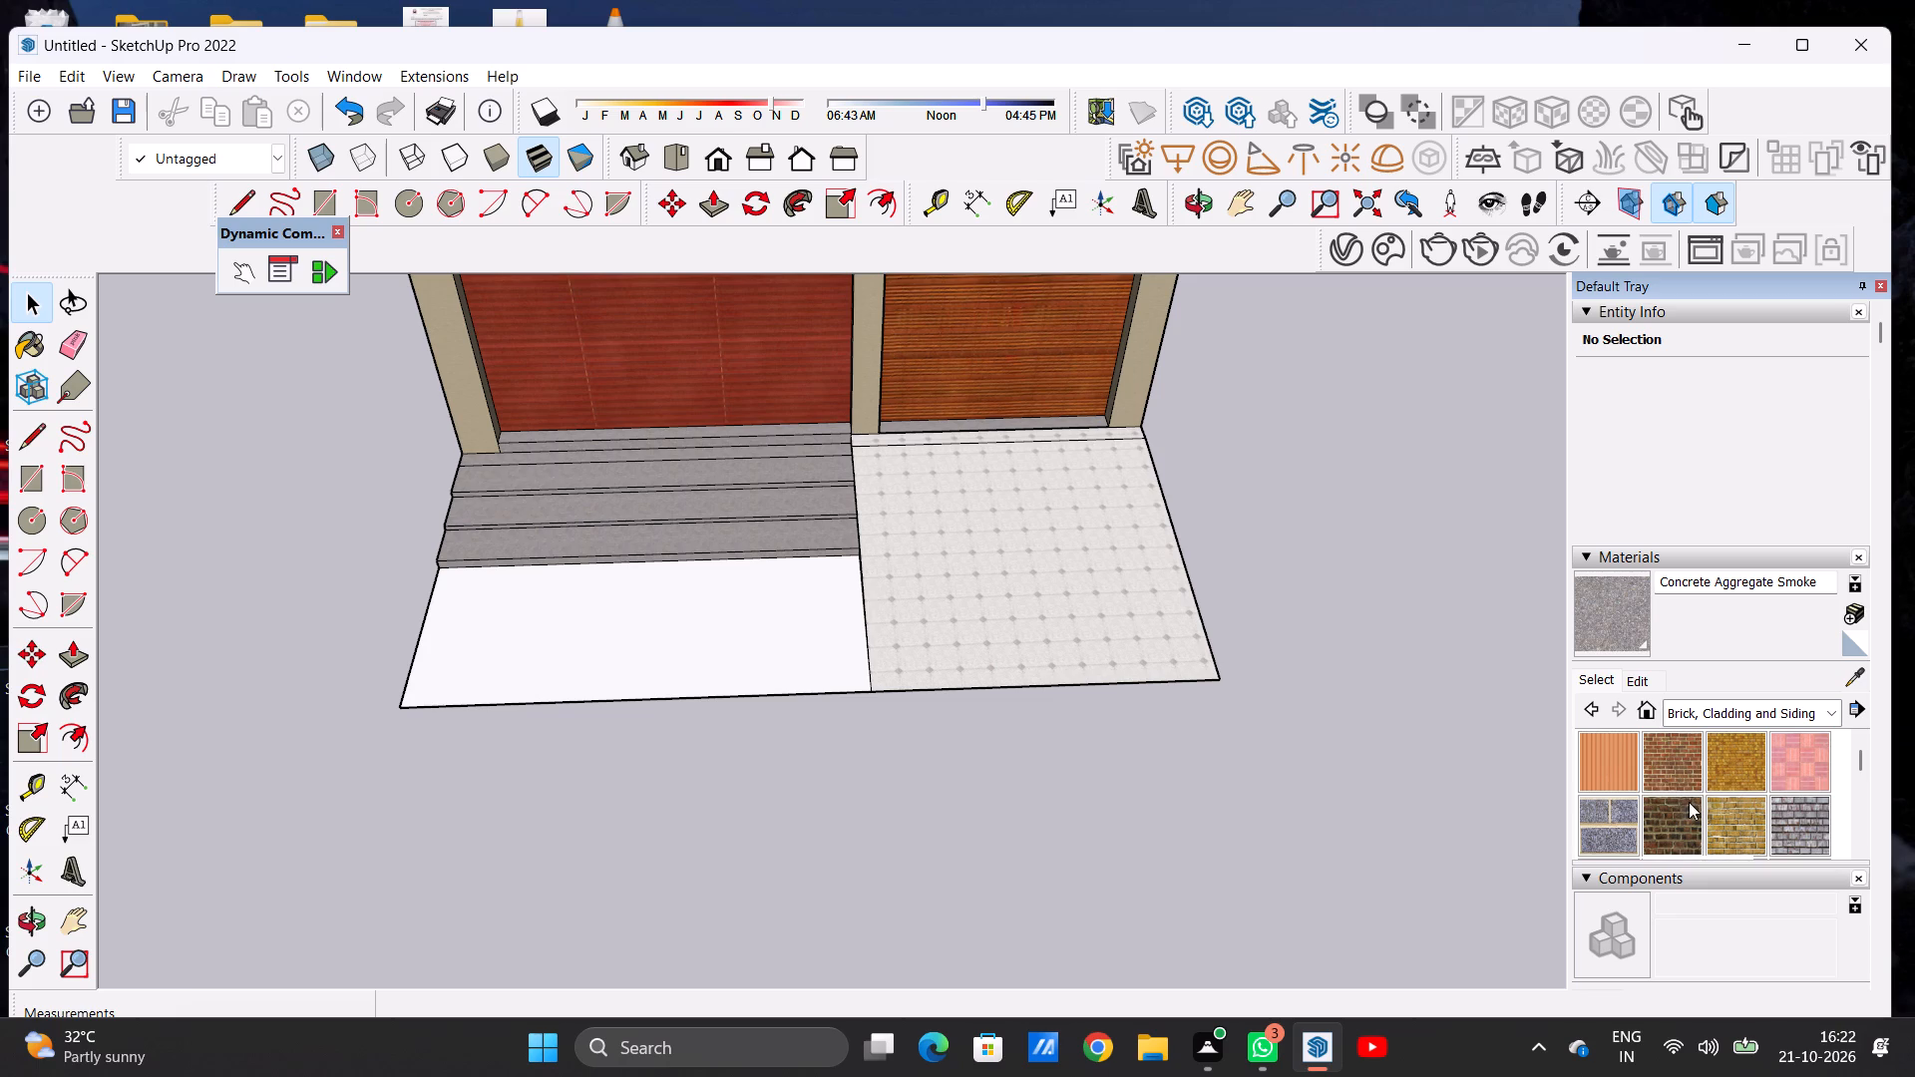
left_click(1662, 827)
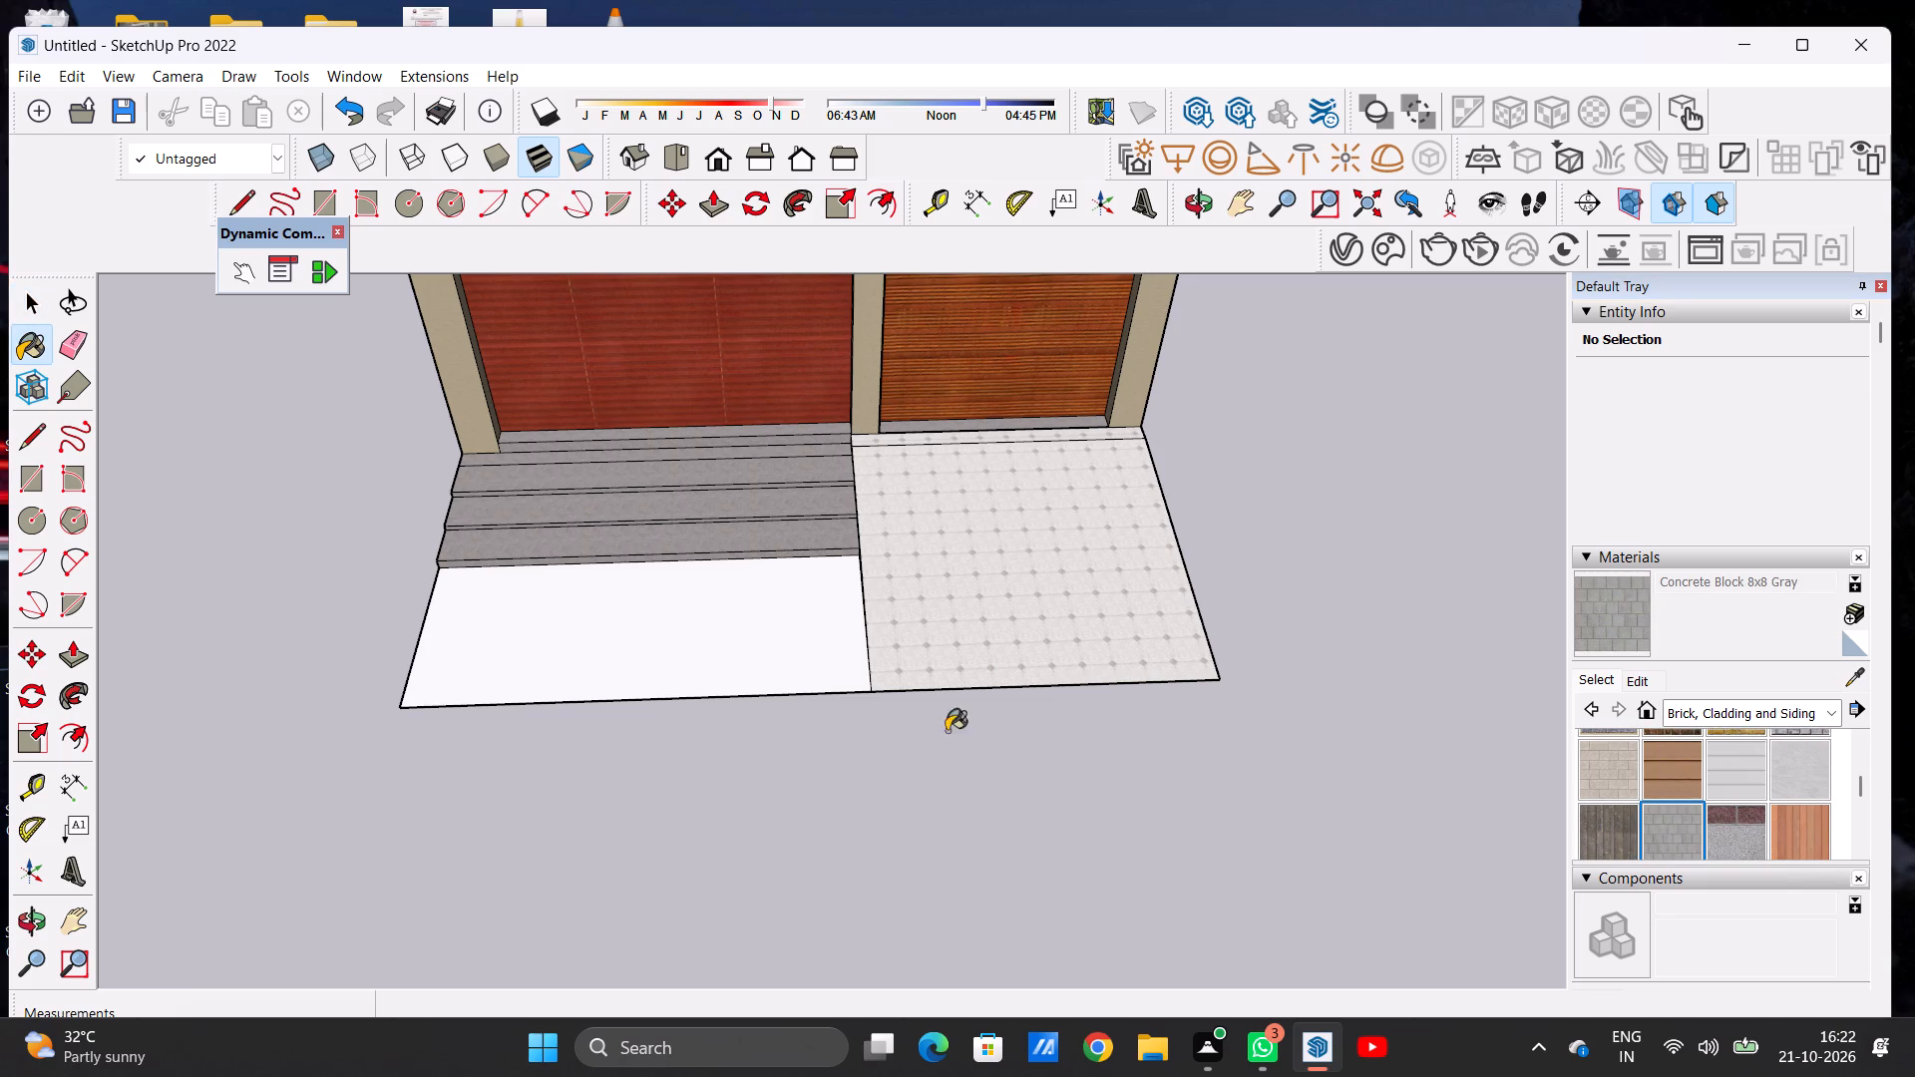
scroll(737, 626, "up", 5)
left_click(714, 662)
scroll(753, 681, "up", 7)
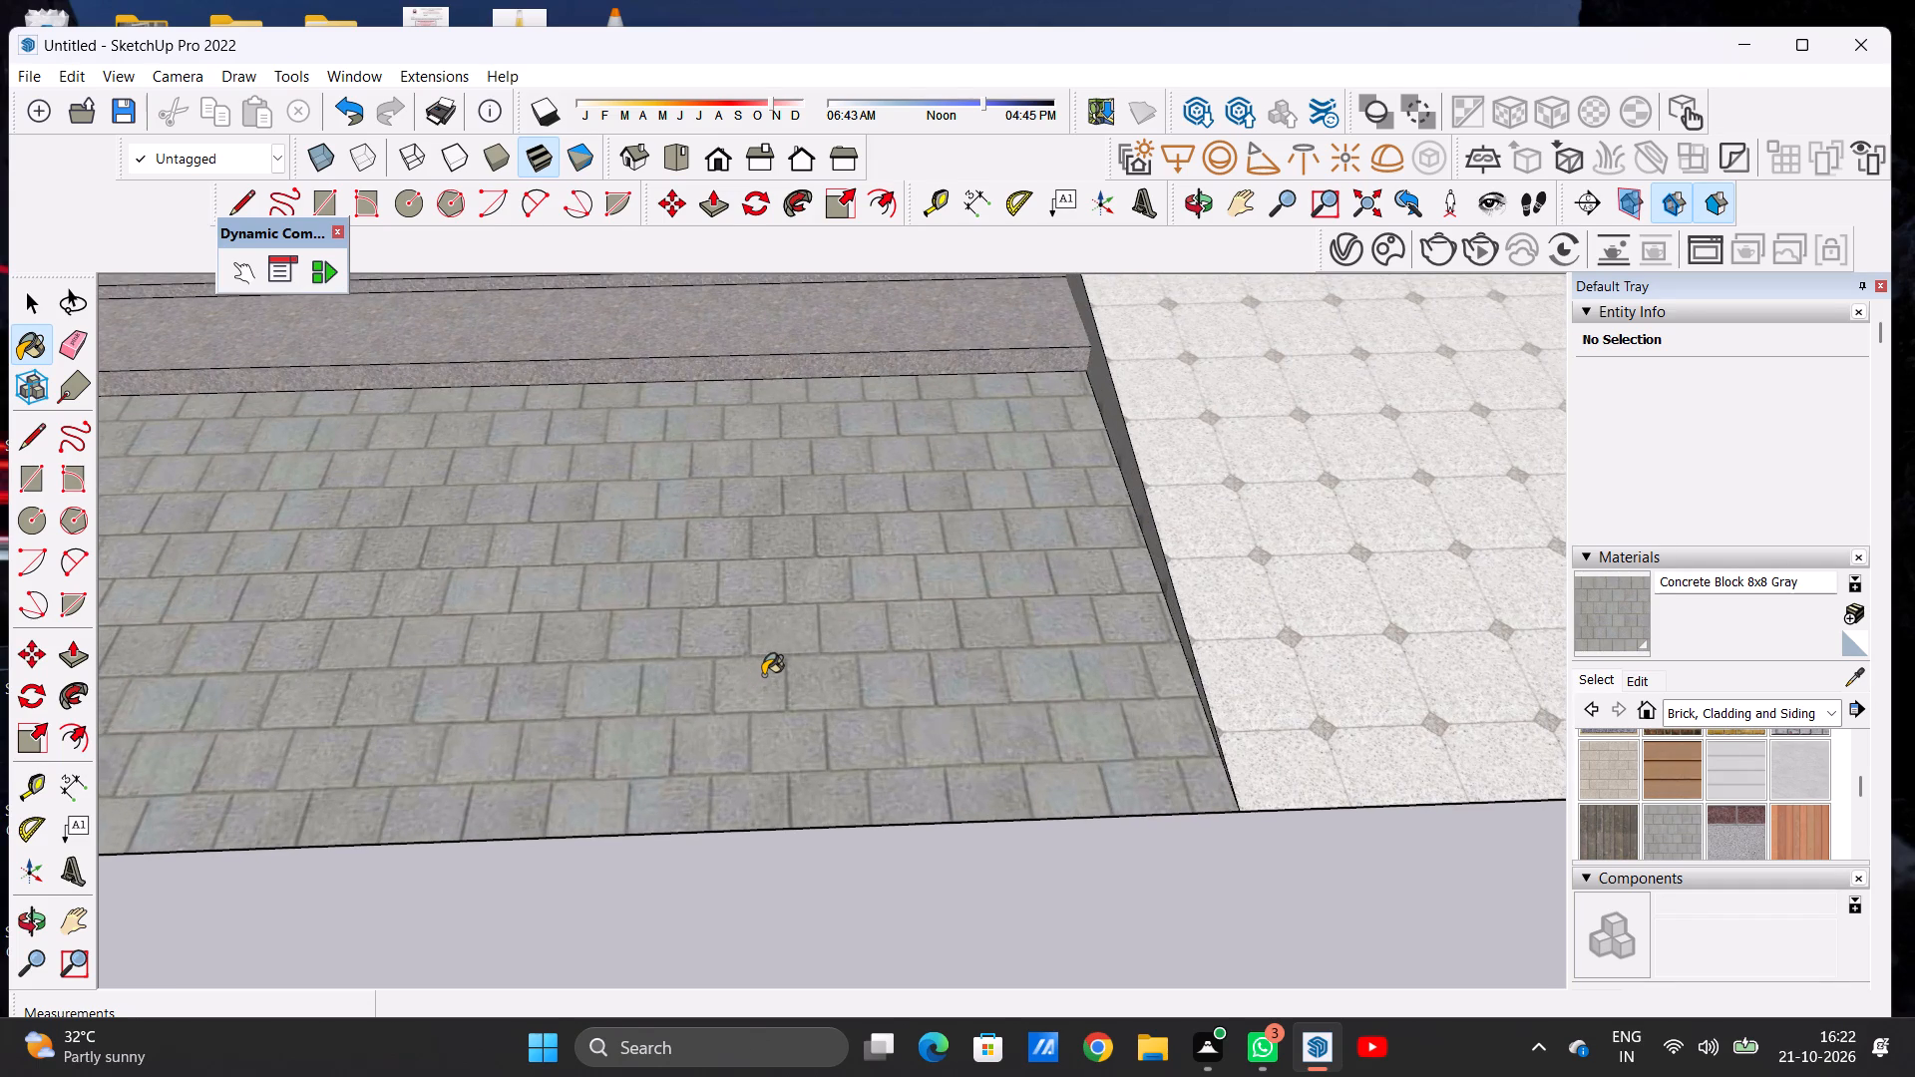
scroll(815, 635, "down", 14)
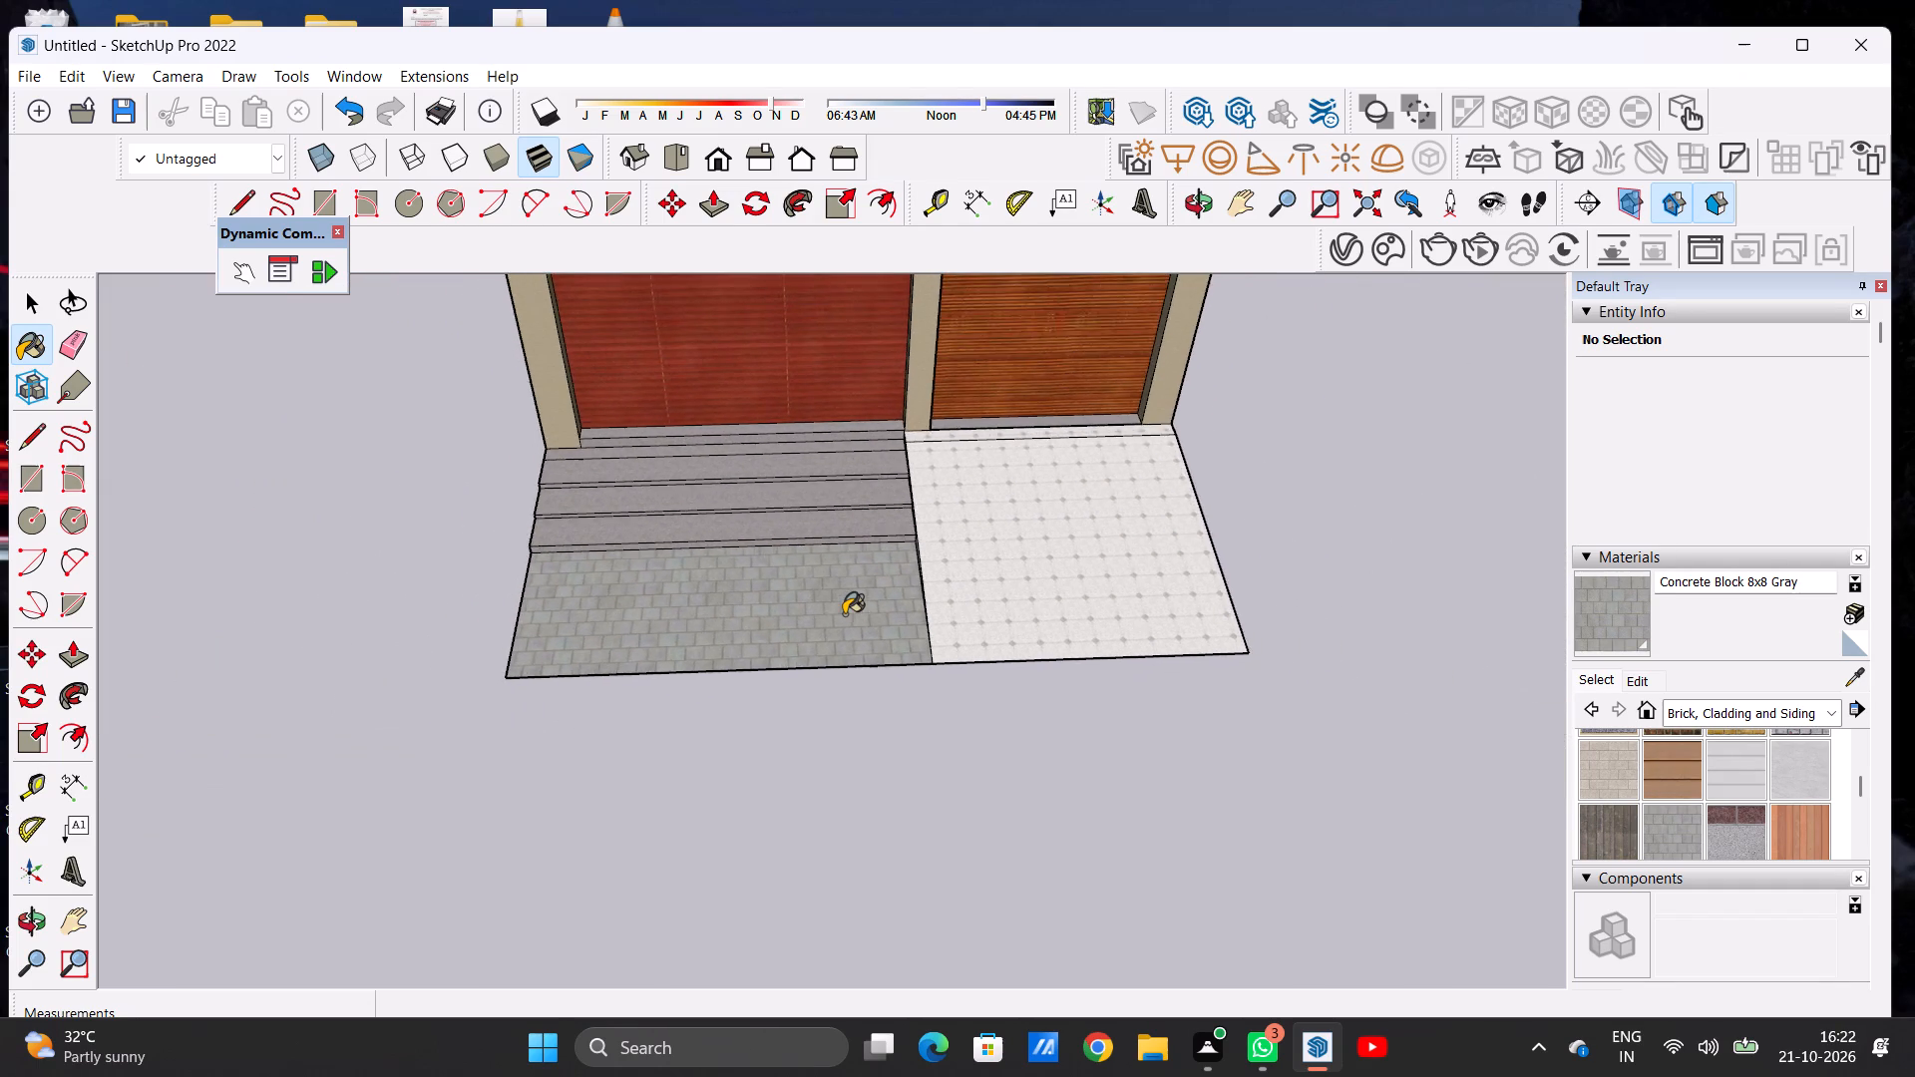
scroll(824, 631, "up", 7)
scroll(904, 568, "down", 9)
scroll(522, 601, "down", 9)
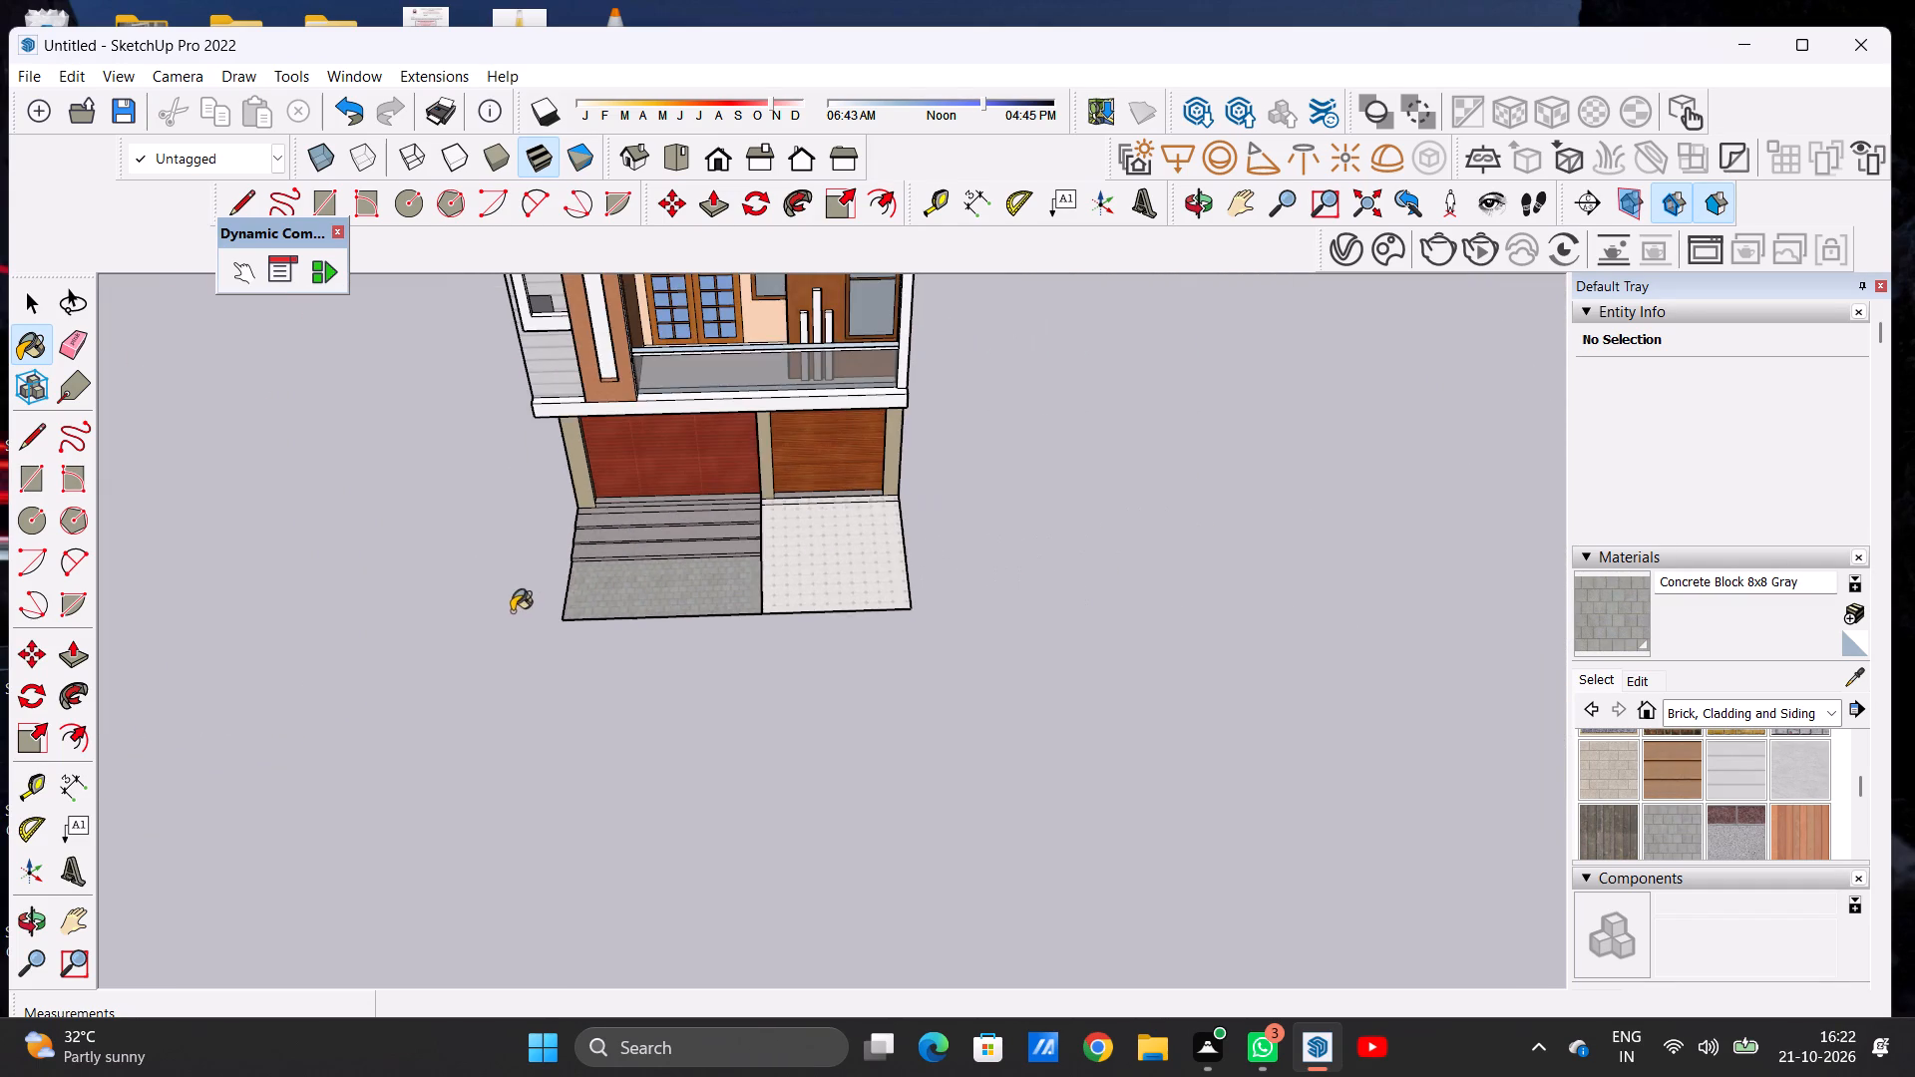
scroll(621, 598, "up", 6)
scroll(621, 598, "down", 1)
scroll(705, 574, "up", 6)
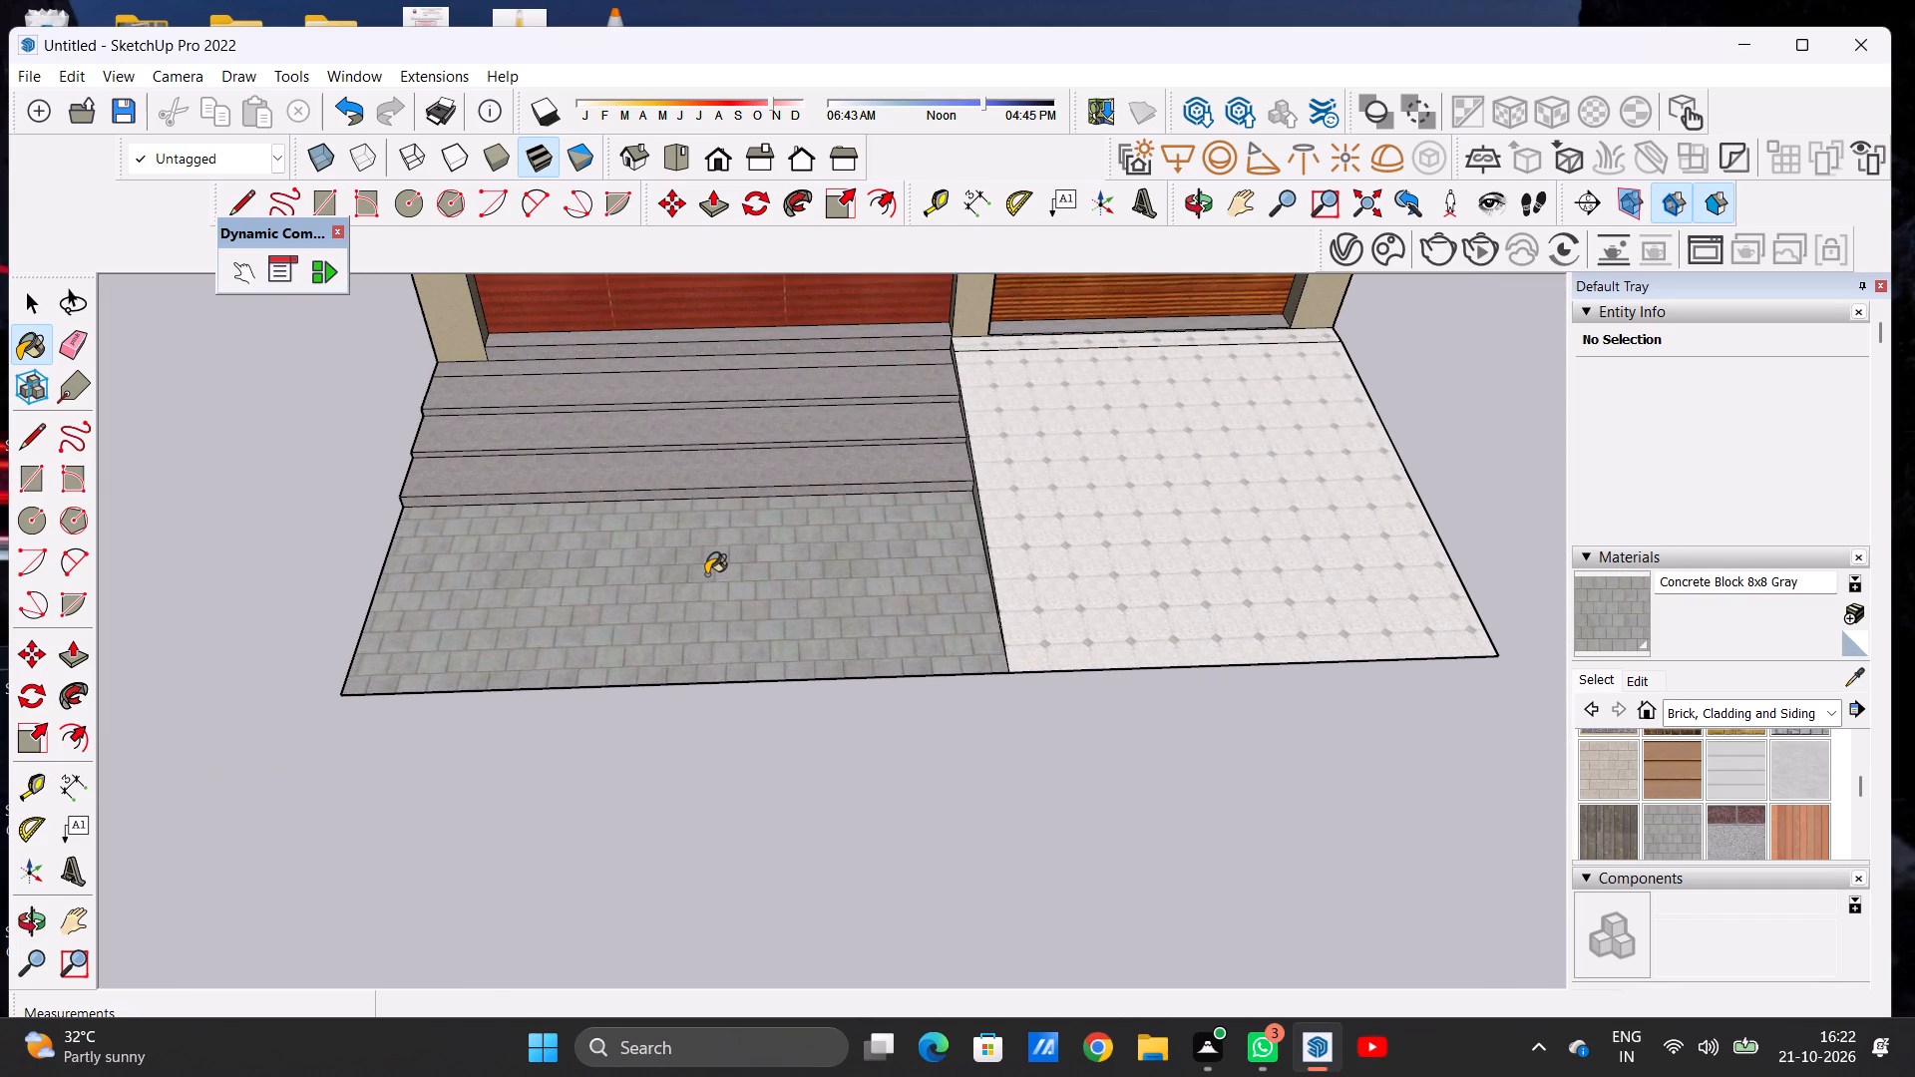
key("space")
Examine the whole front facade for surfaces that still lack a material.
scroll(393, 614, "down", 9)
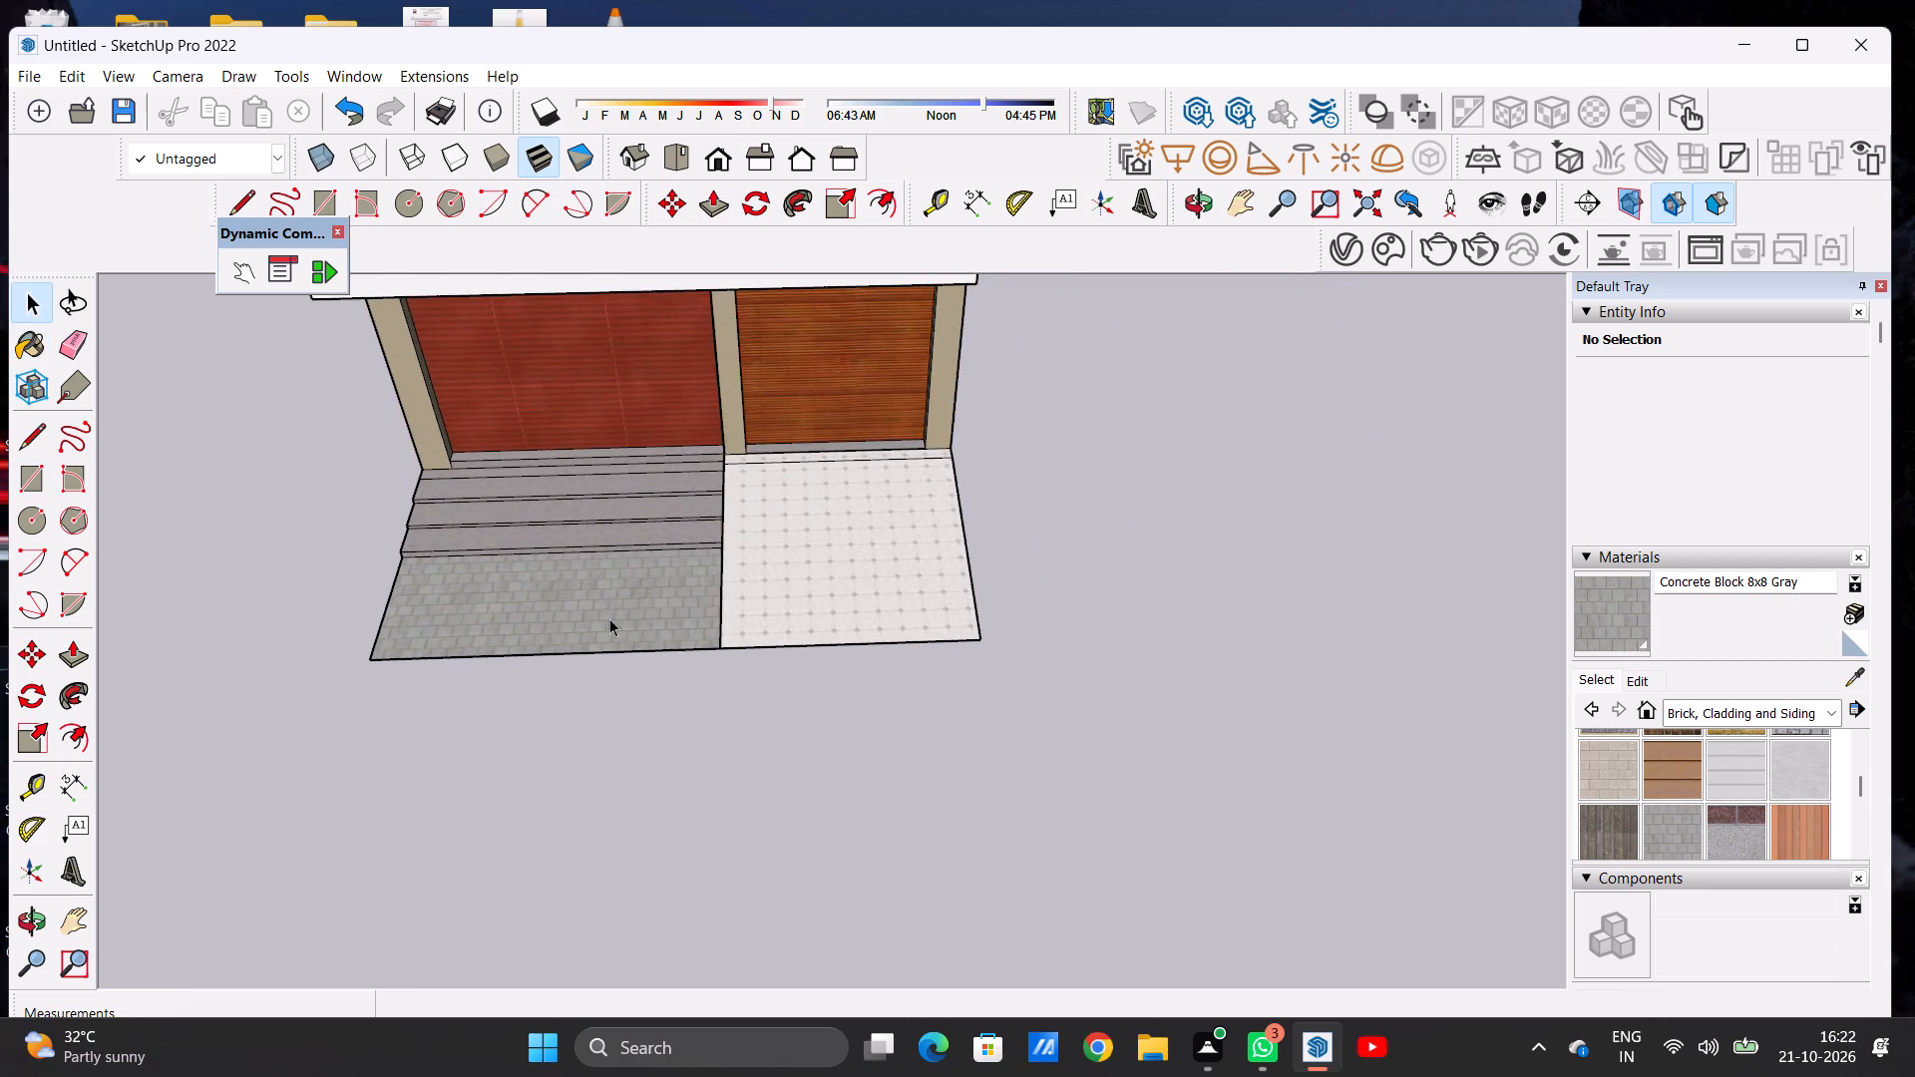
scroll(684, 629, "down", 8)
scroll(888, 624, "down", 4)
middle_click_drag(665, 594, 680, 368)
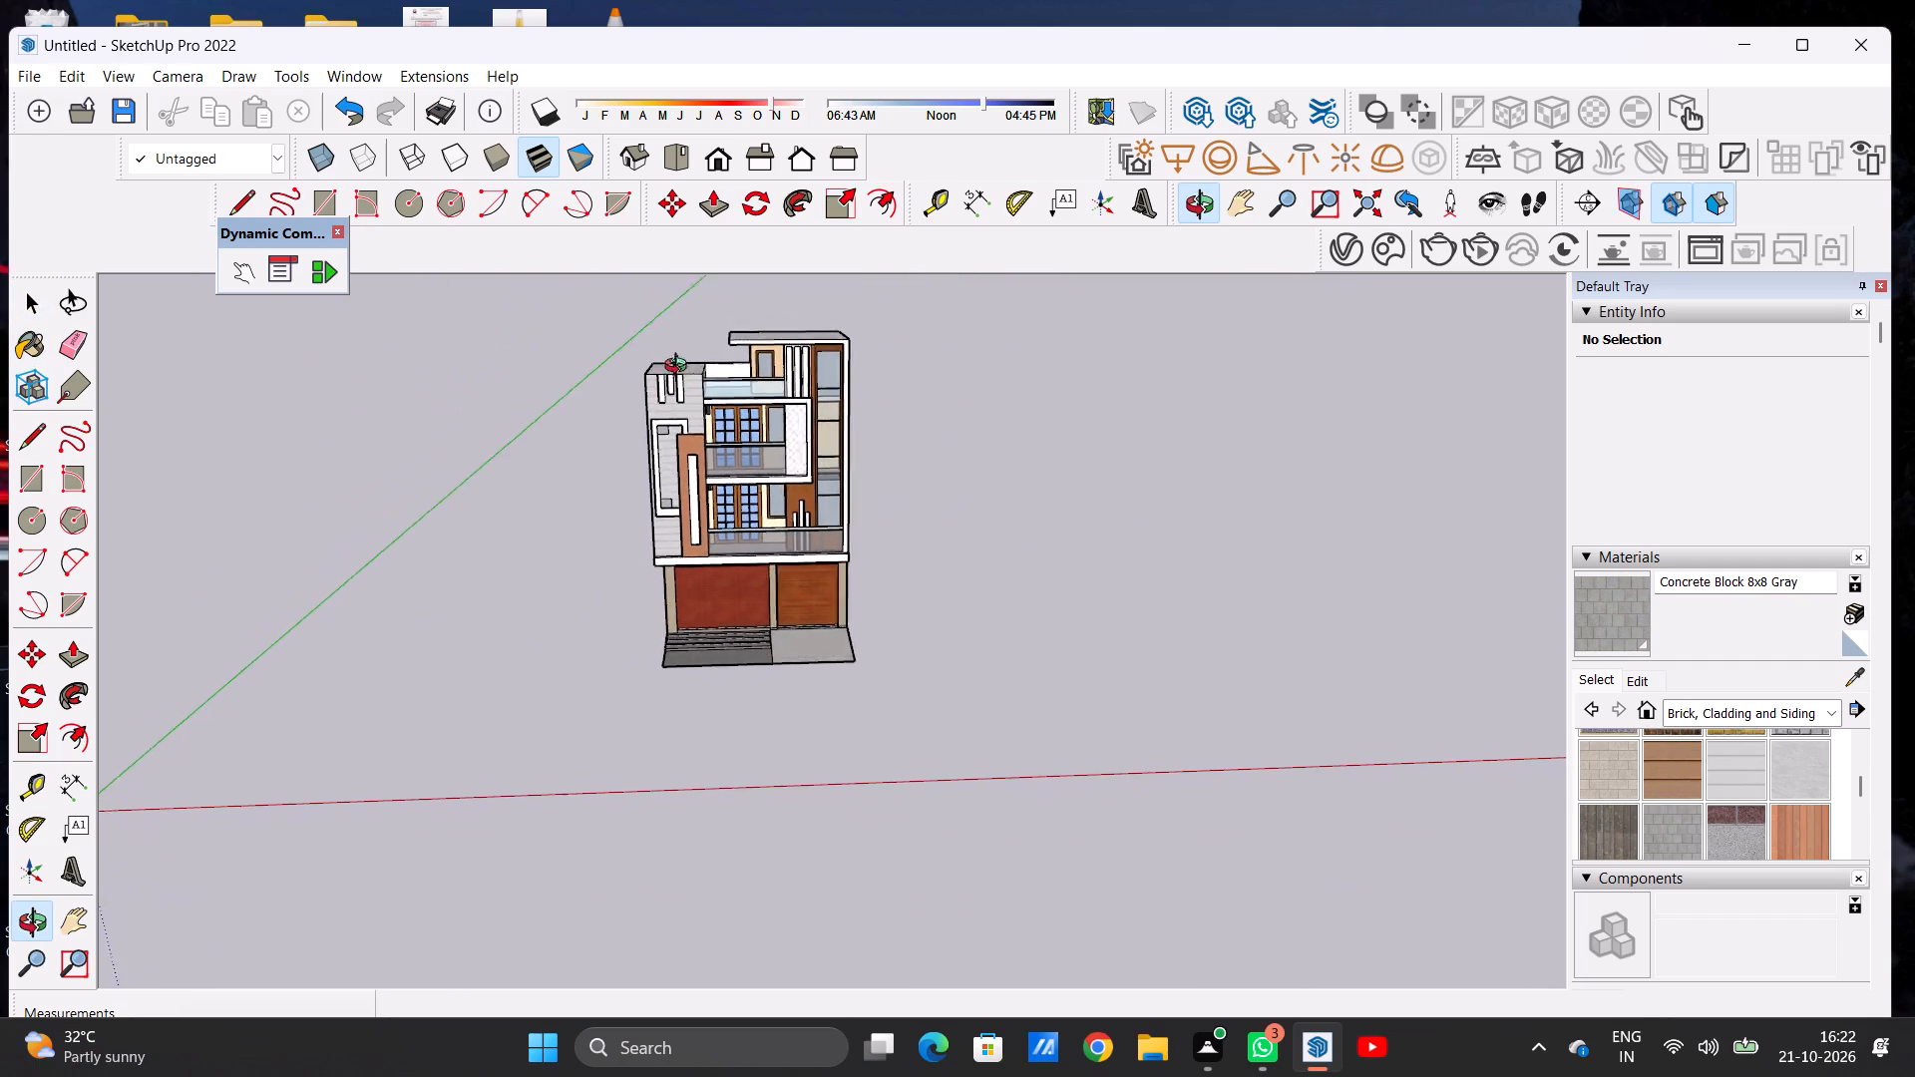
middle_click_drag(680, 368, 669, 353)
scroll(784, 373, "up", 7)
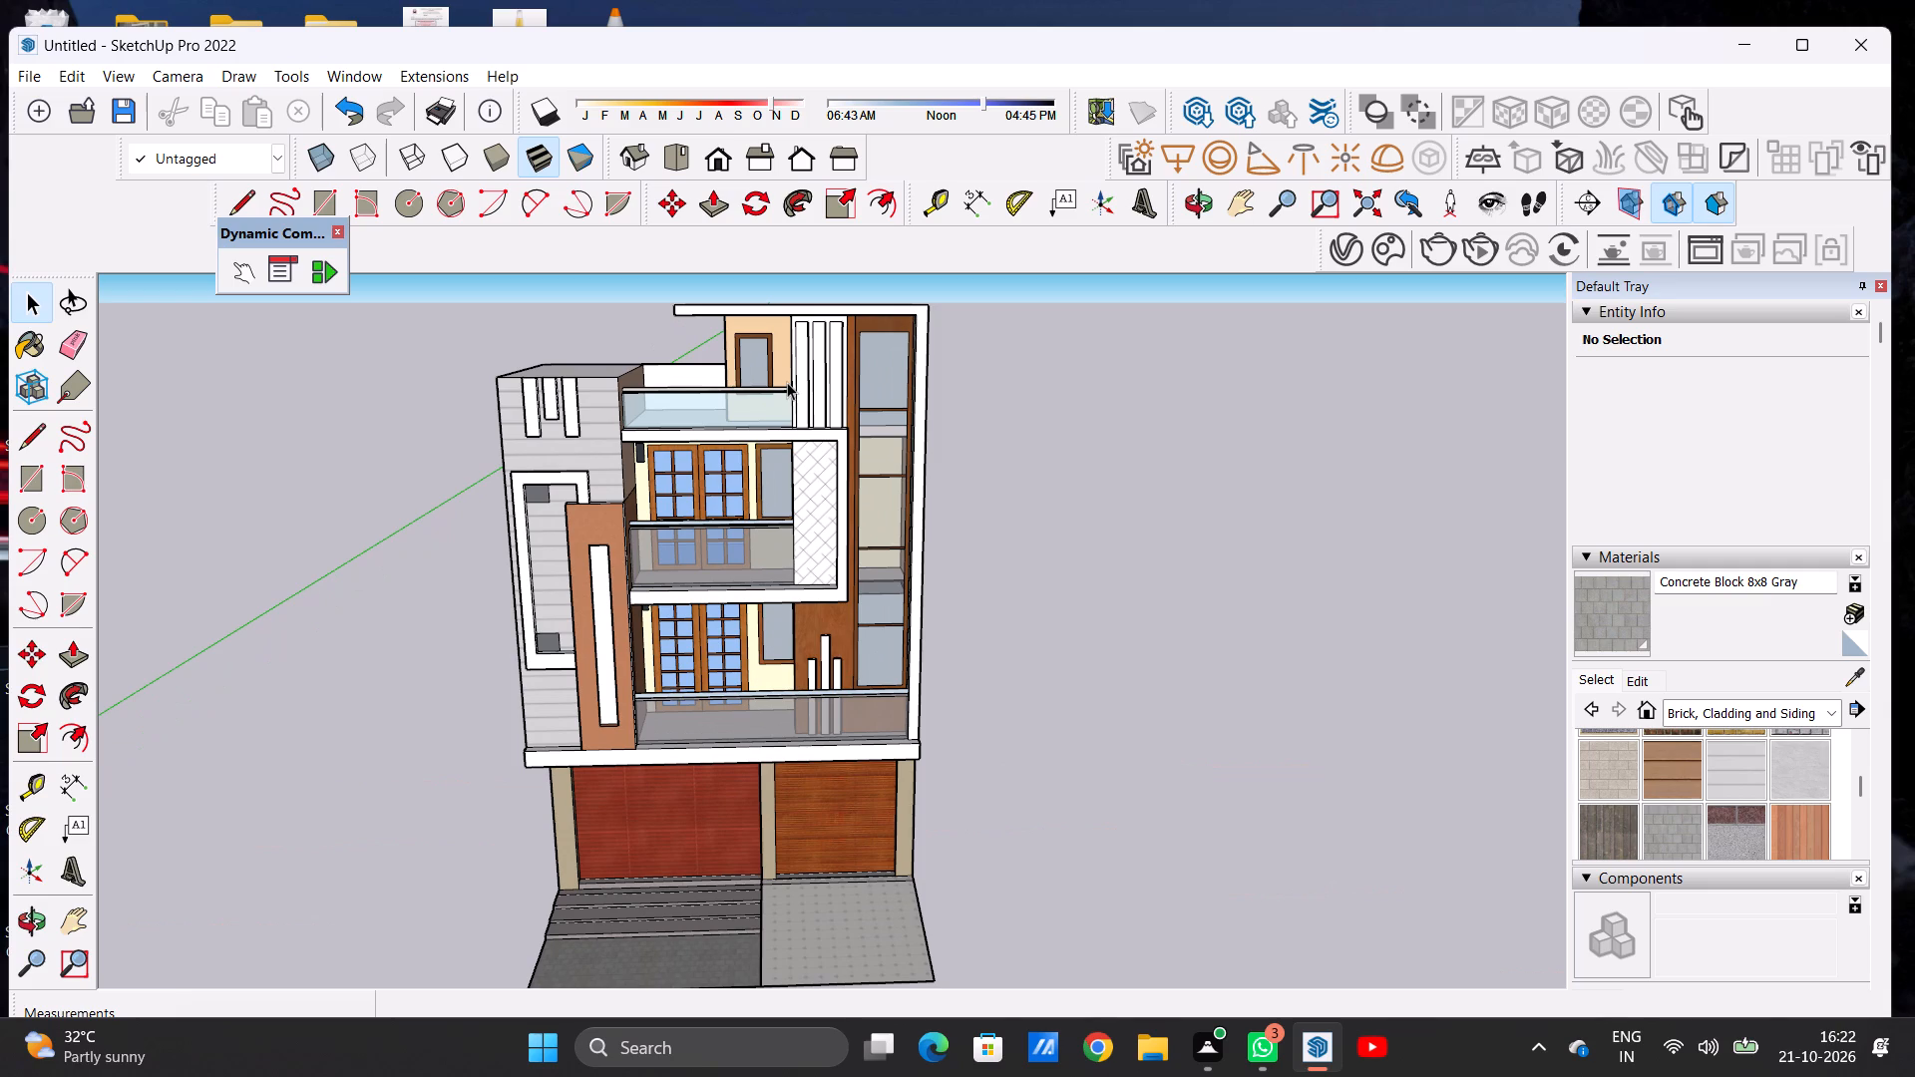
scroll(778, 369, "up", 3)
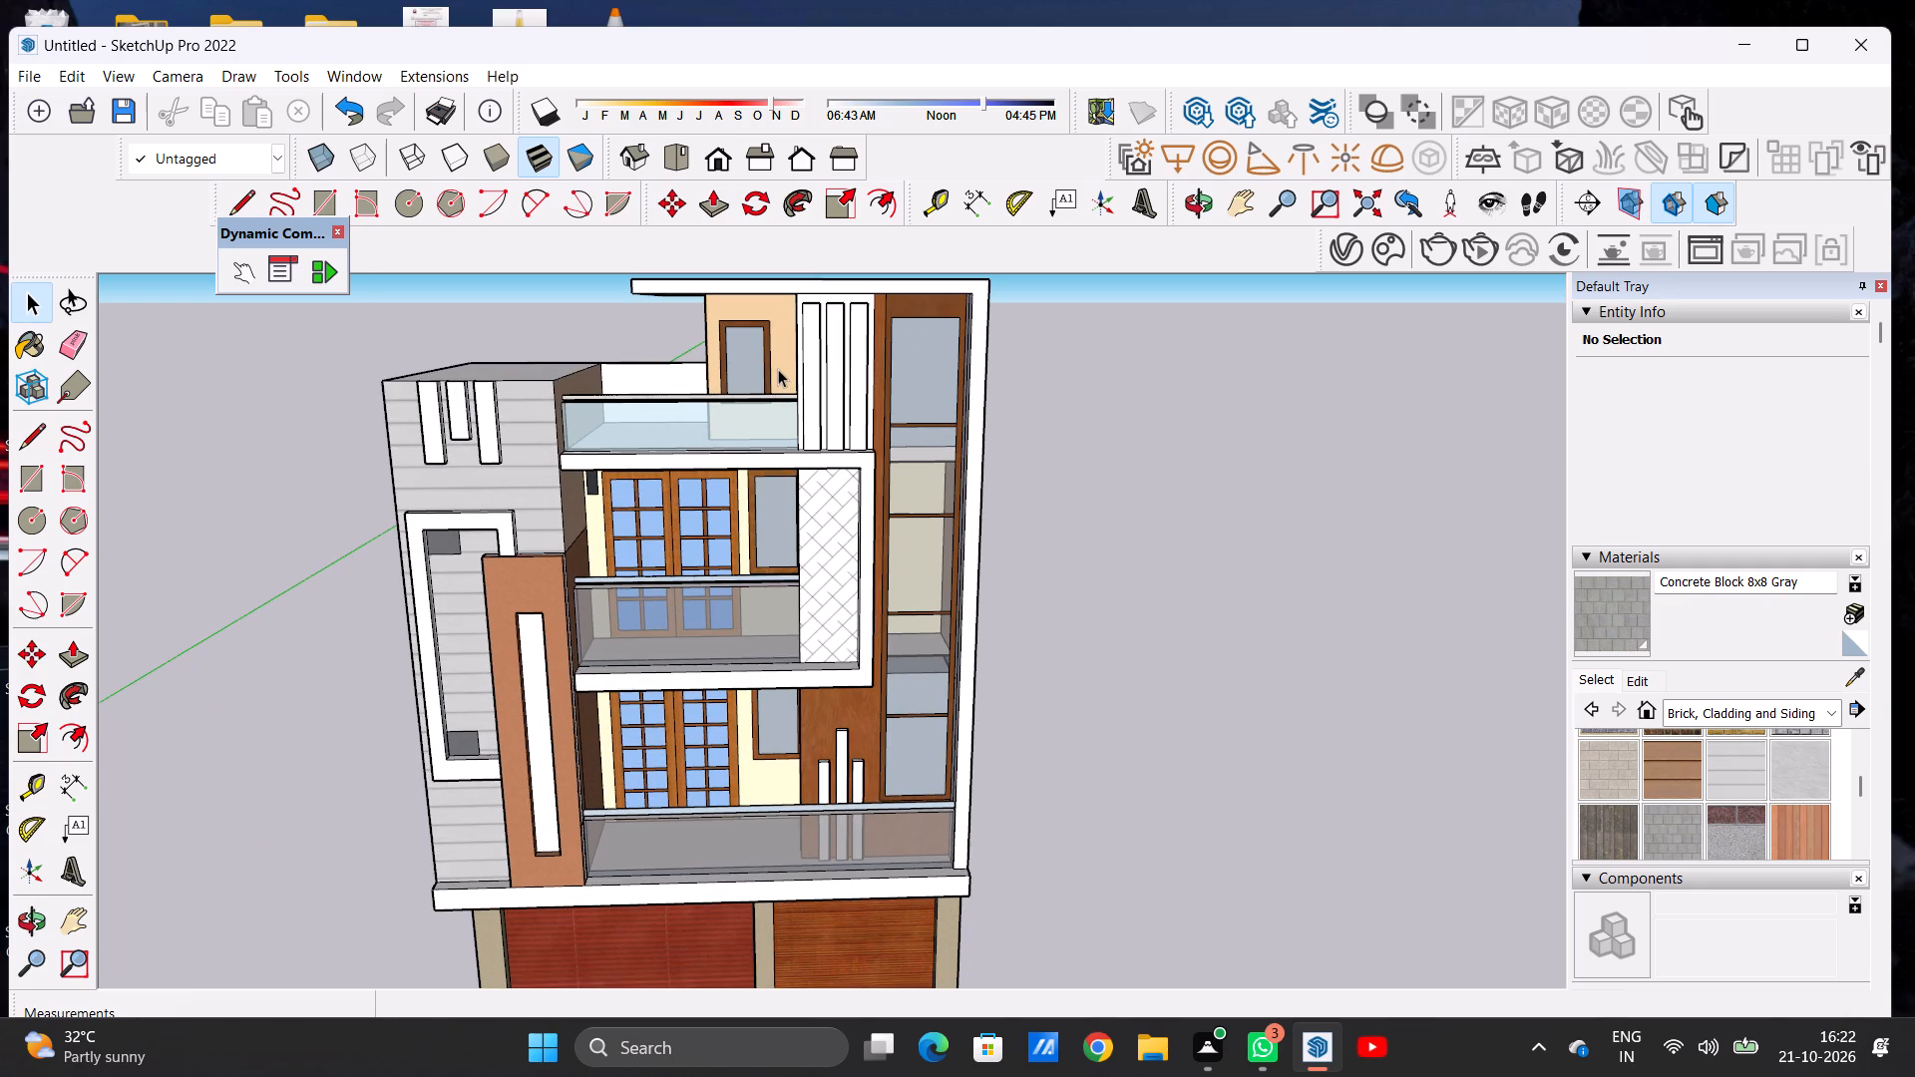
scroll(778, 369, "down", 2)
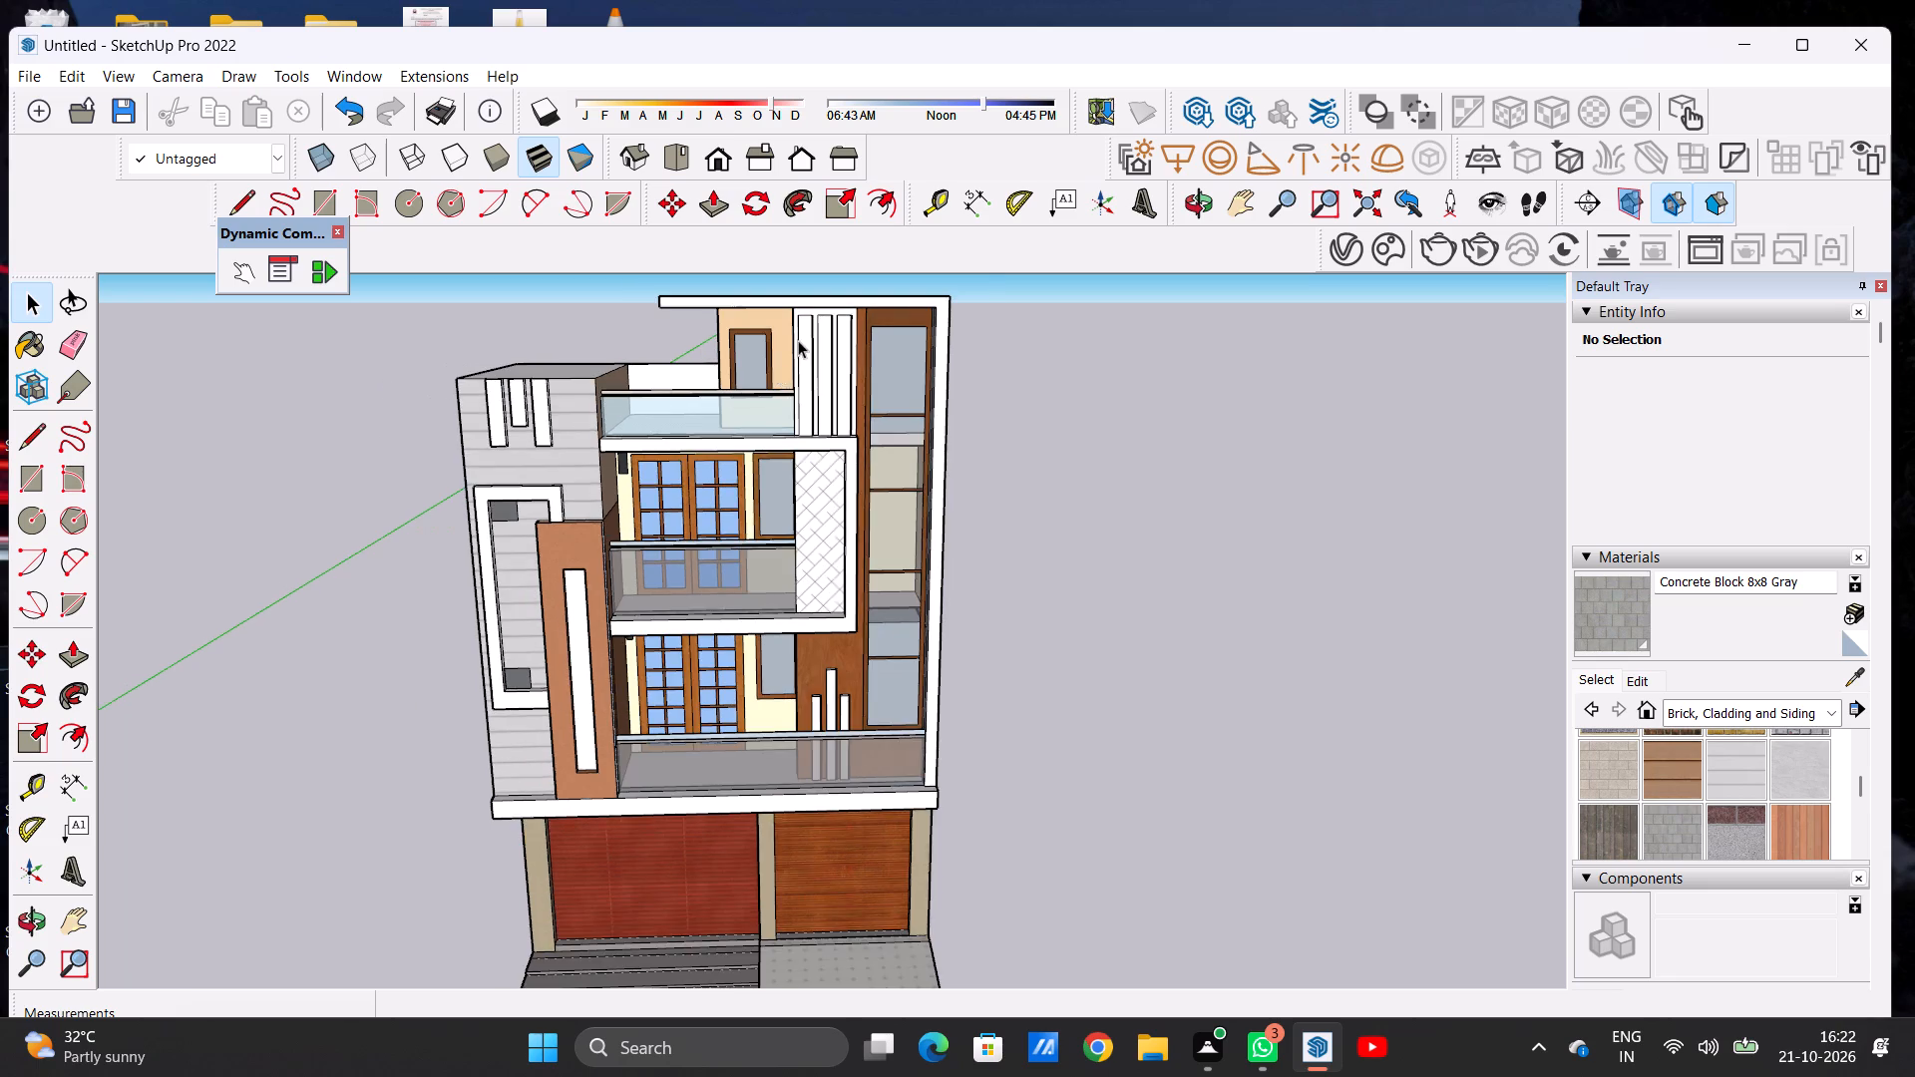
Paint the top-floor wall panel behind the three white vertical fins with Wood Cherry Original.
scroll(802, 335, "up", 2)
scroll(802, 335, "down", 1)
scroll(802, 335, "up", 7)
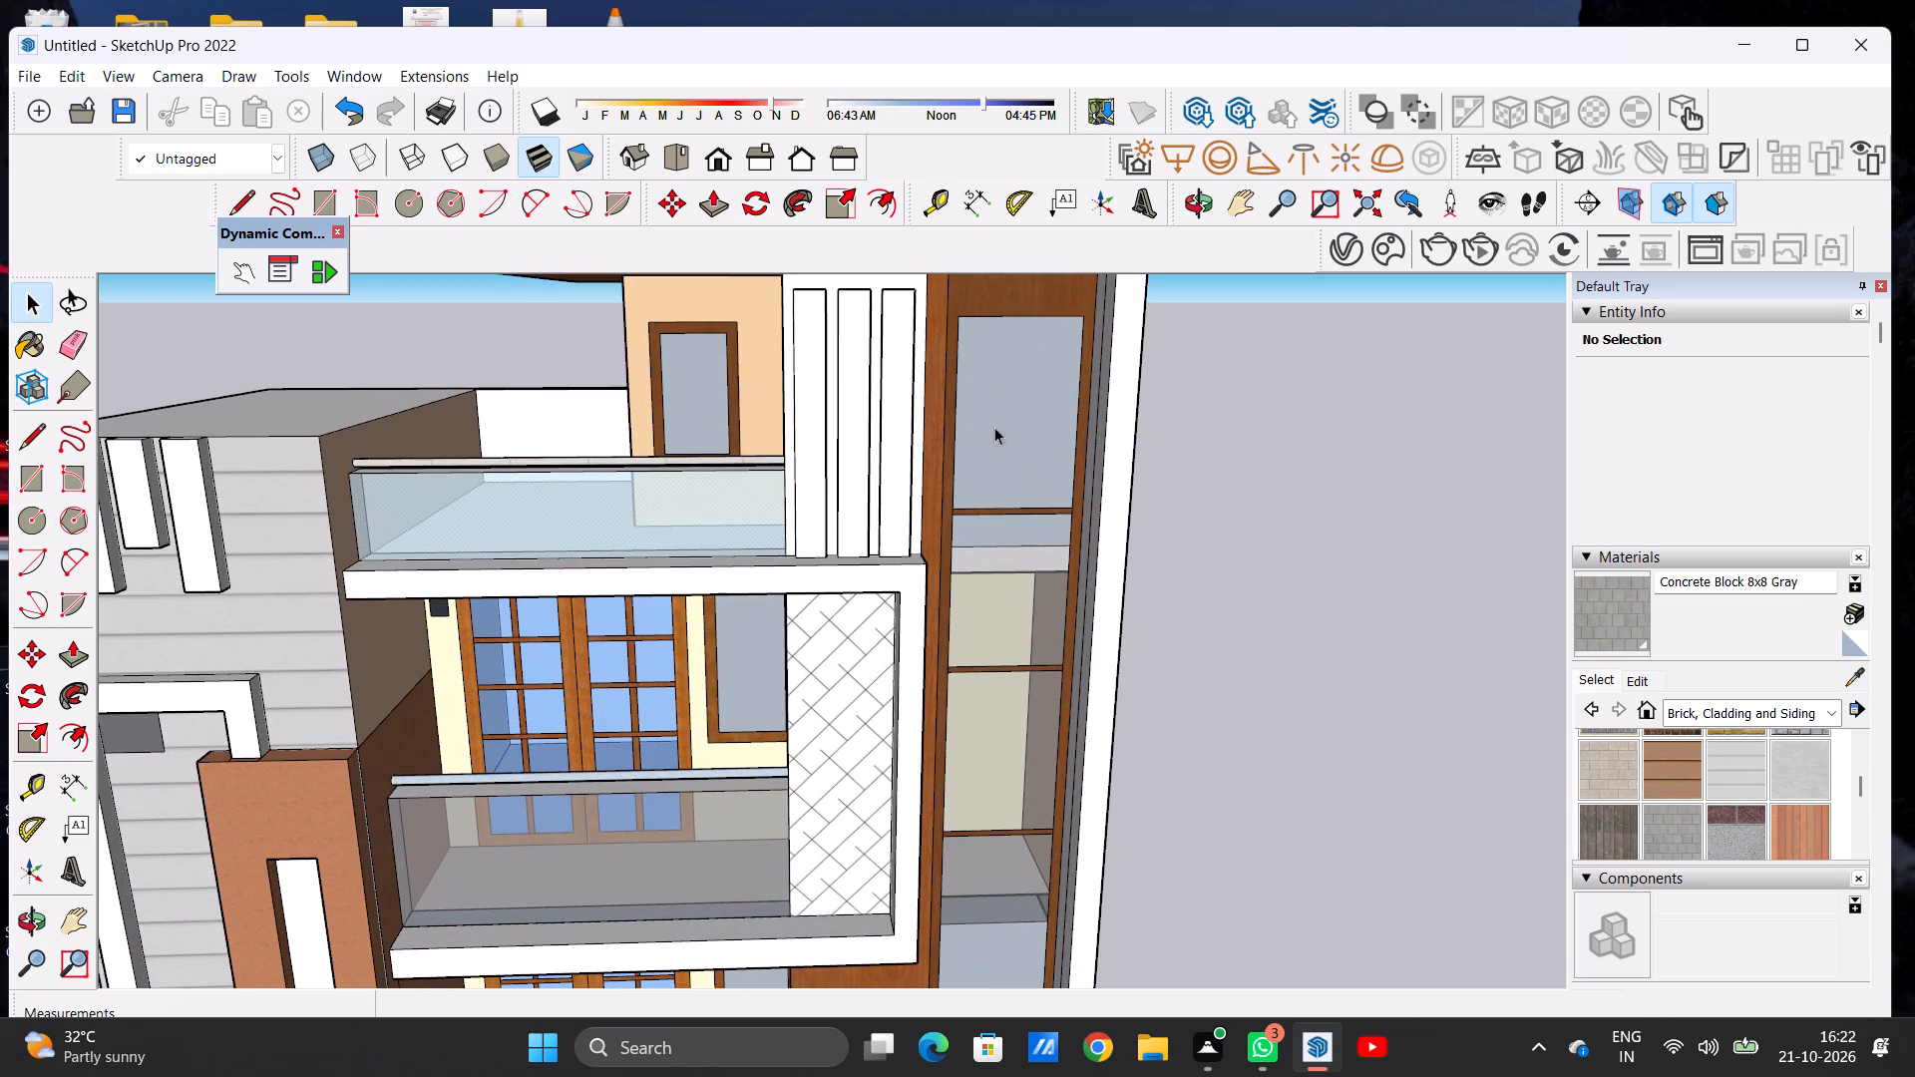
left_click(1693, 712)
left_click(1691, 1033)
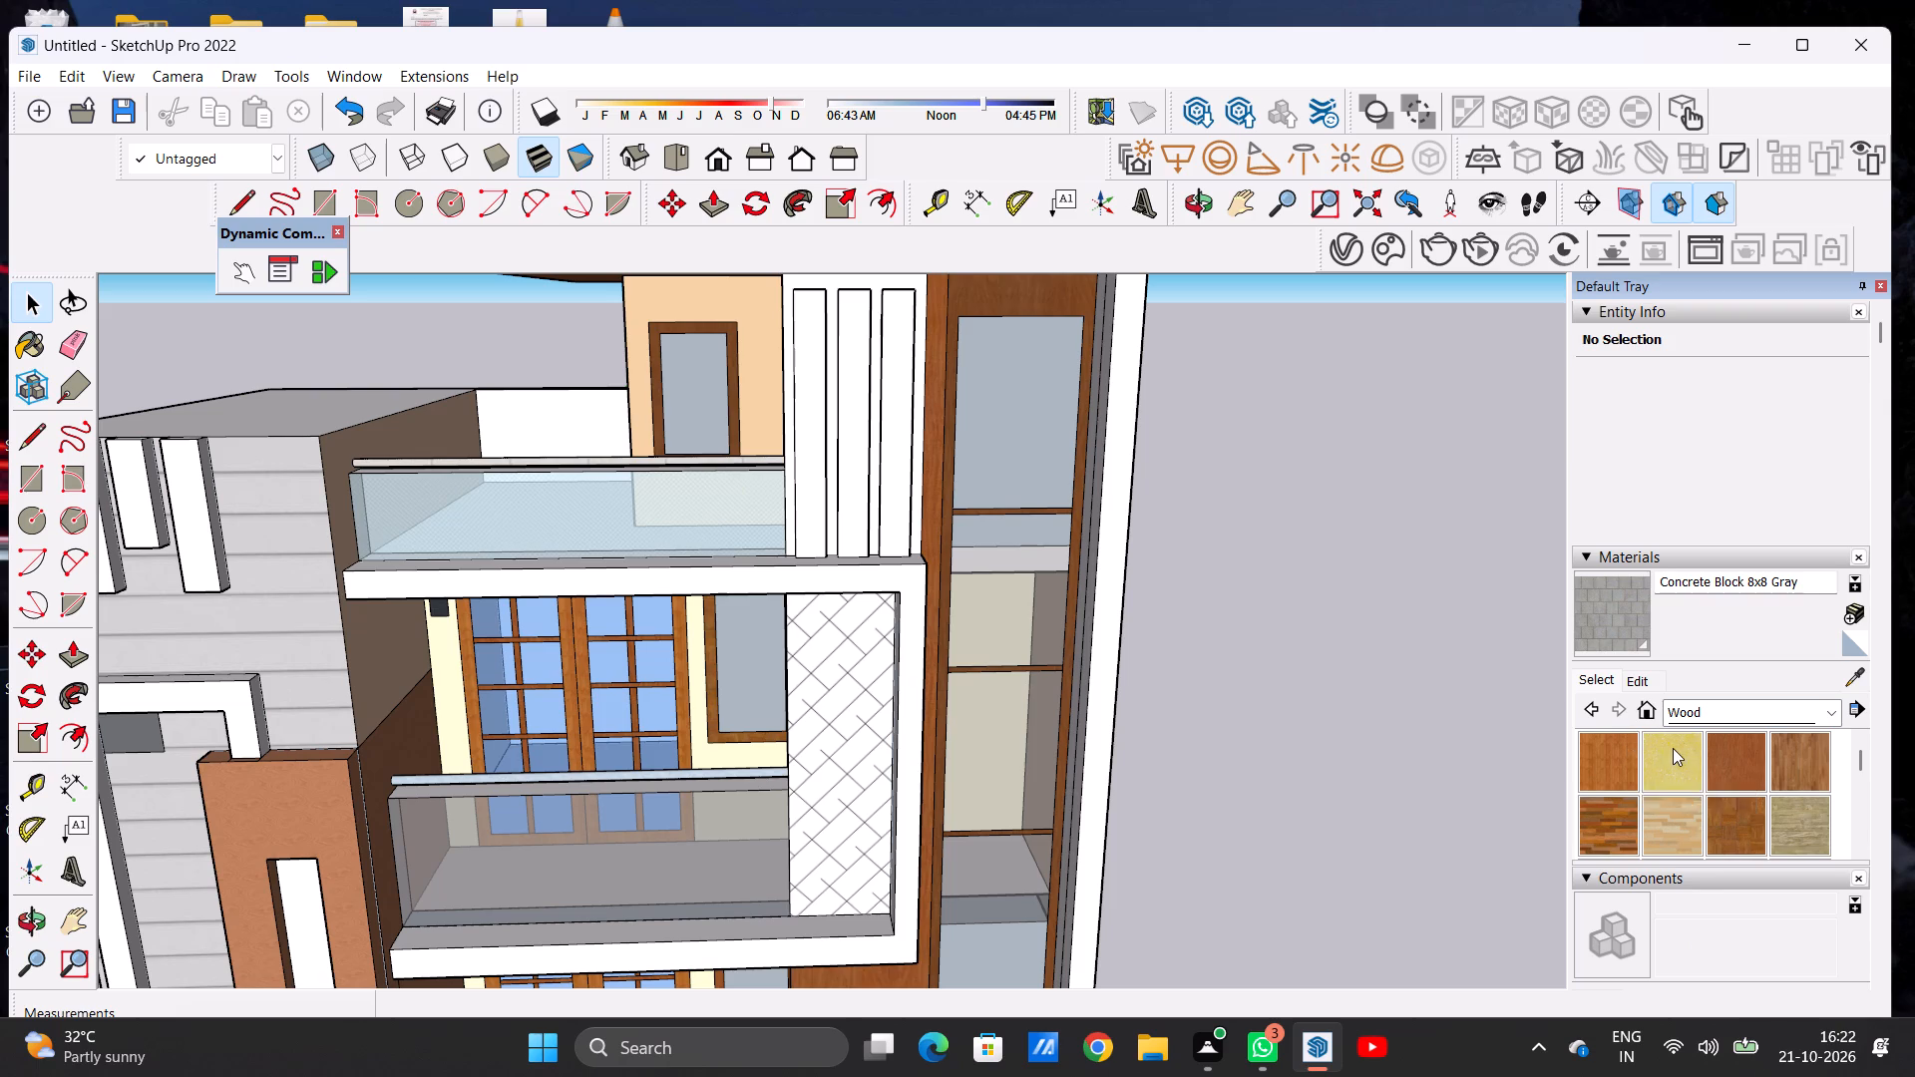
left_click(1731, 760)
scroll(772, 468, "up", 4)
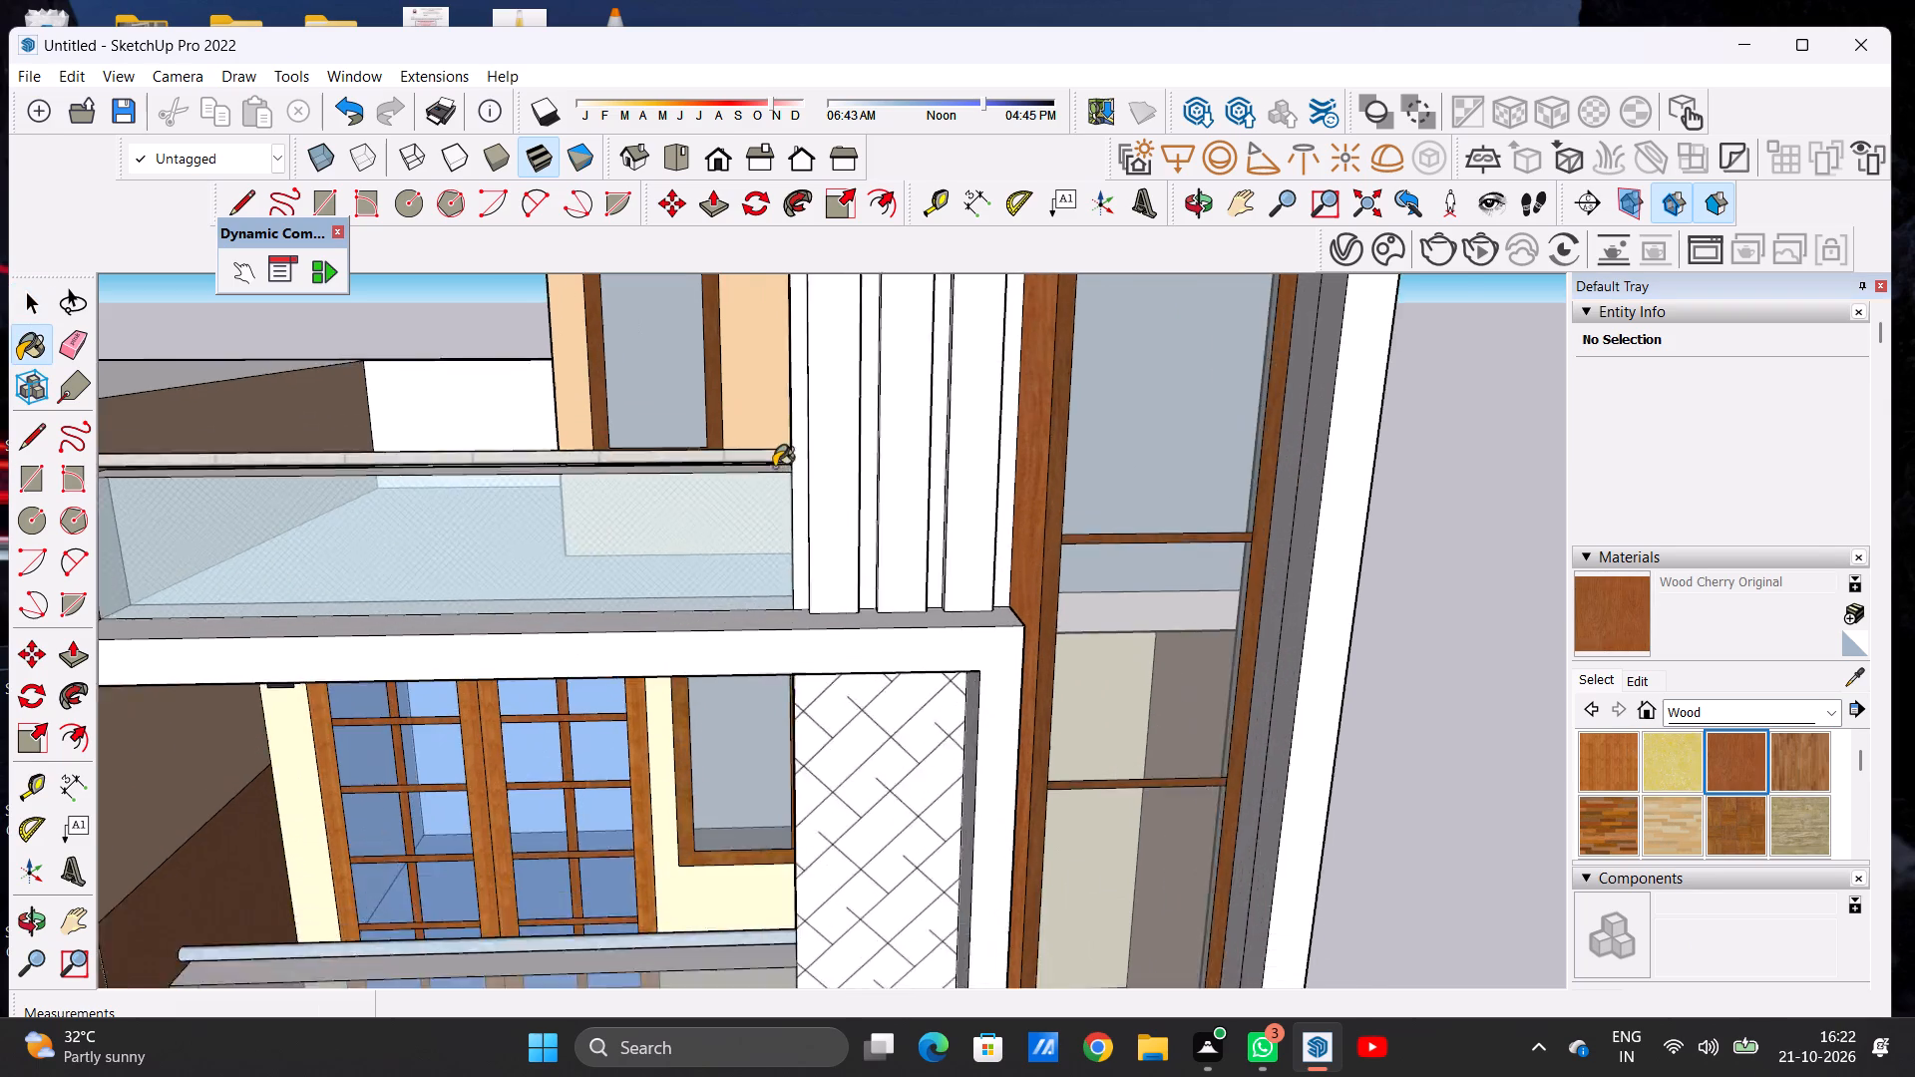
scroll(774, 467, "up", 4)
left_click(804, 447)
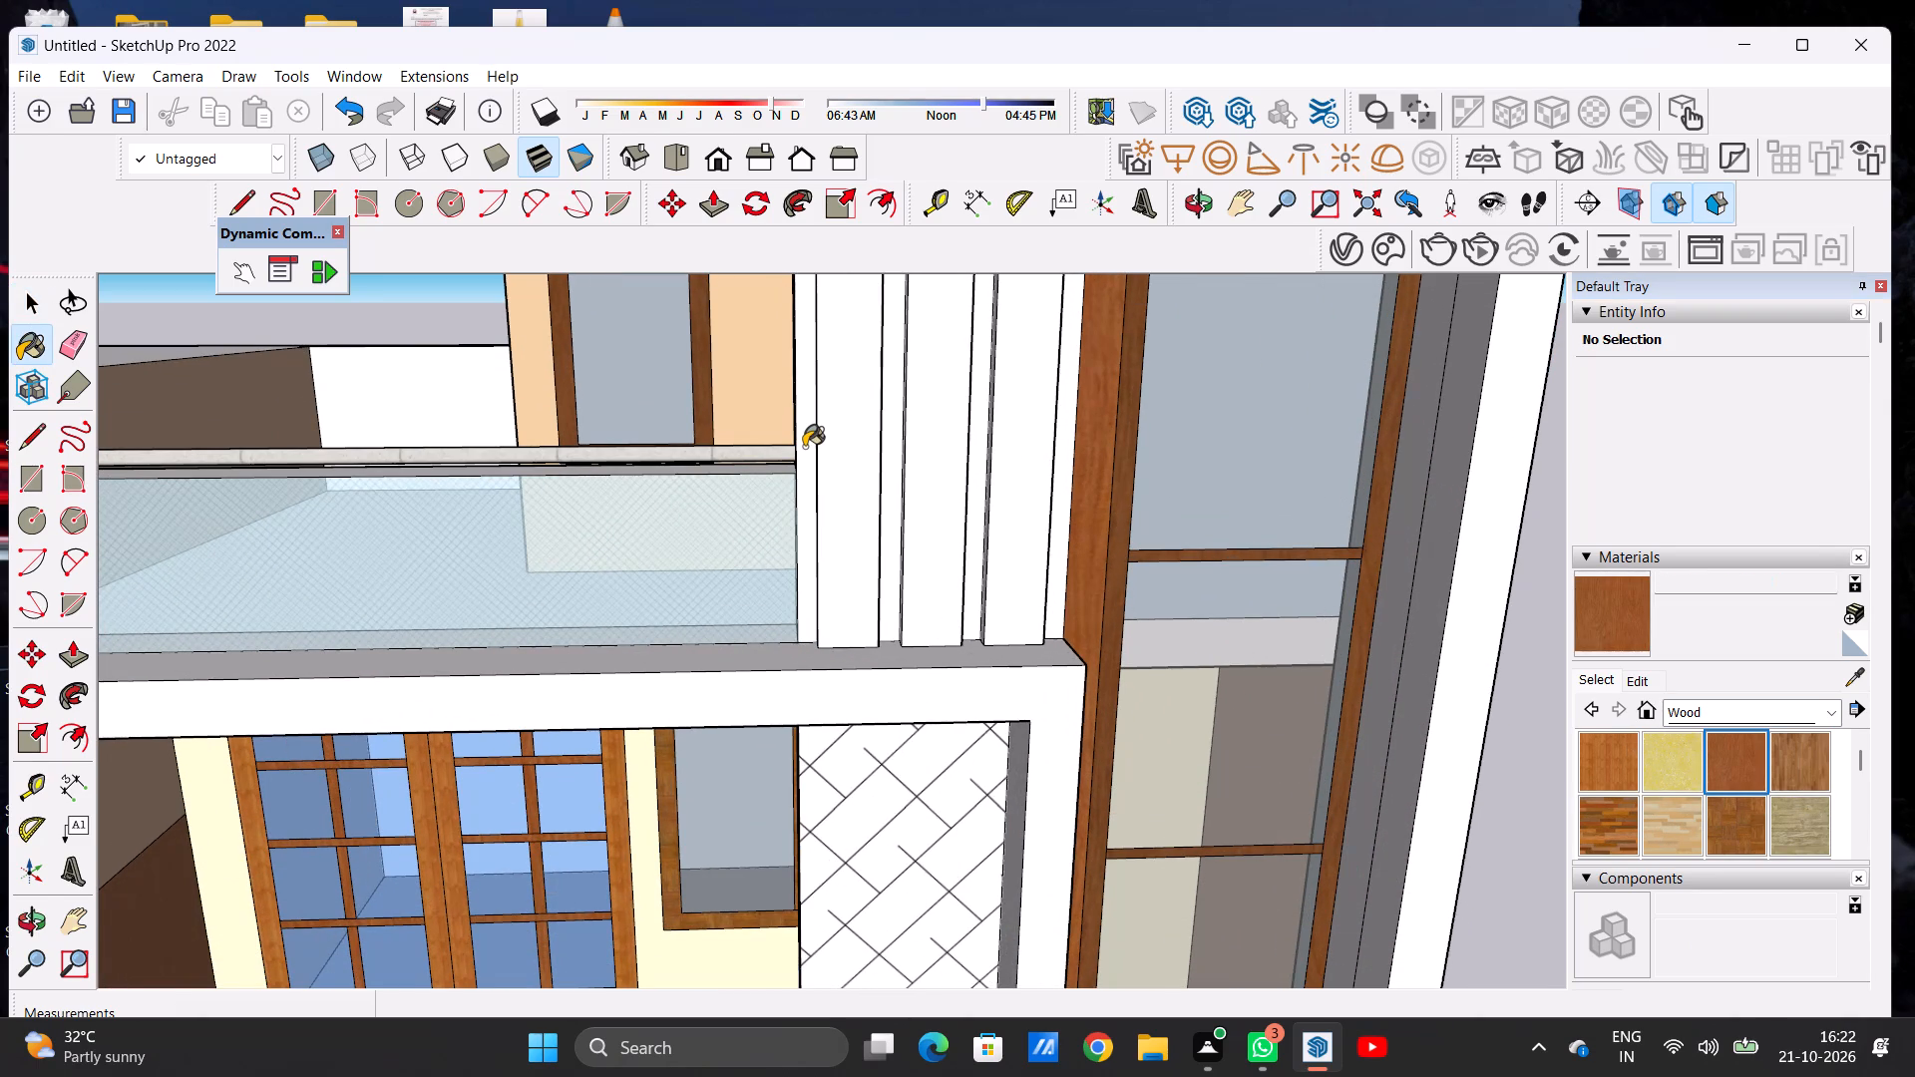
scroll(804, 512, "down", 10)
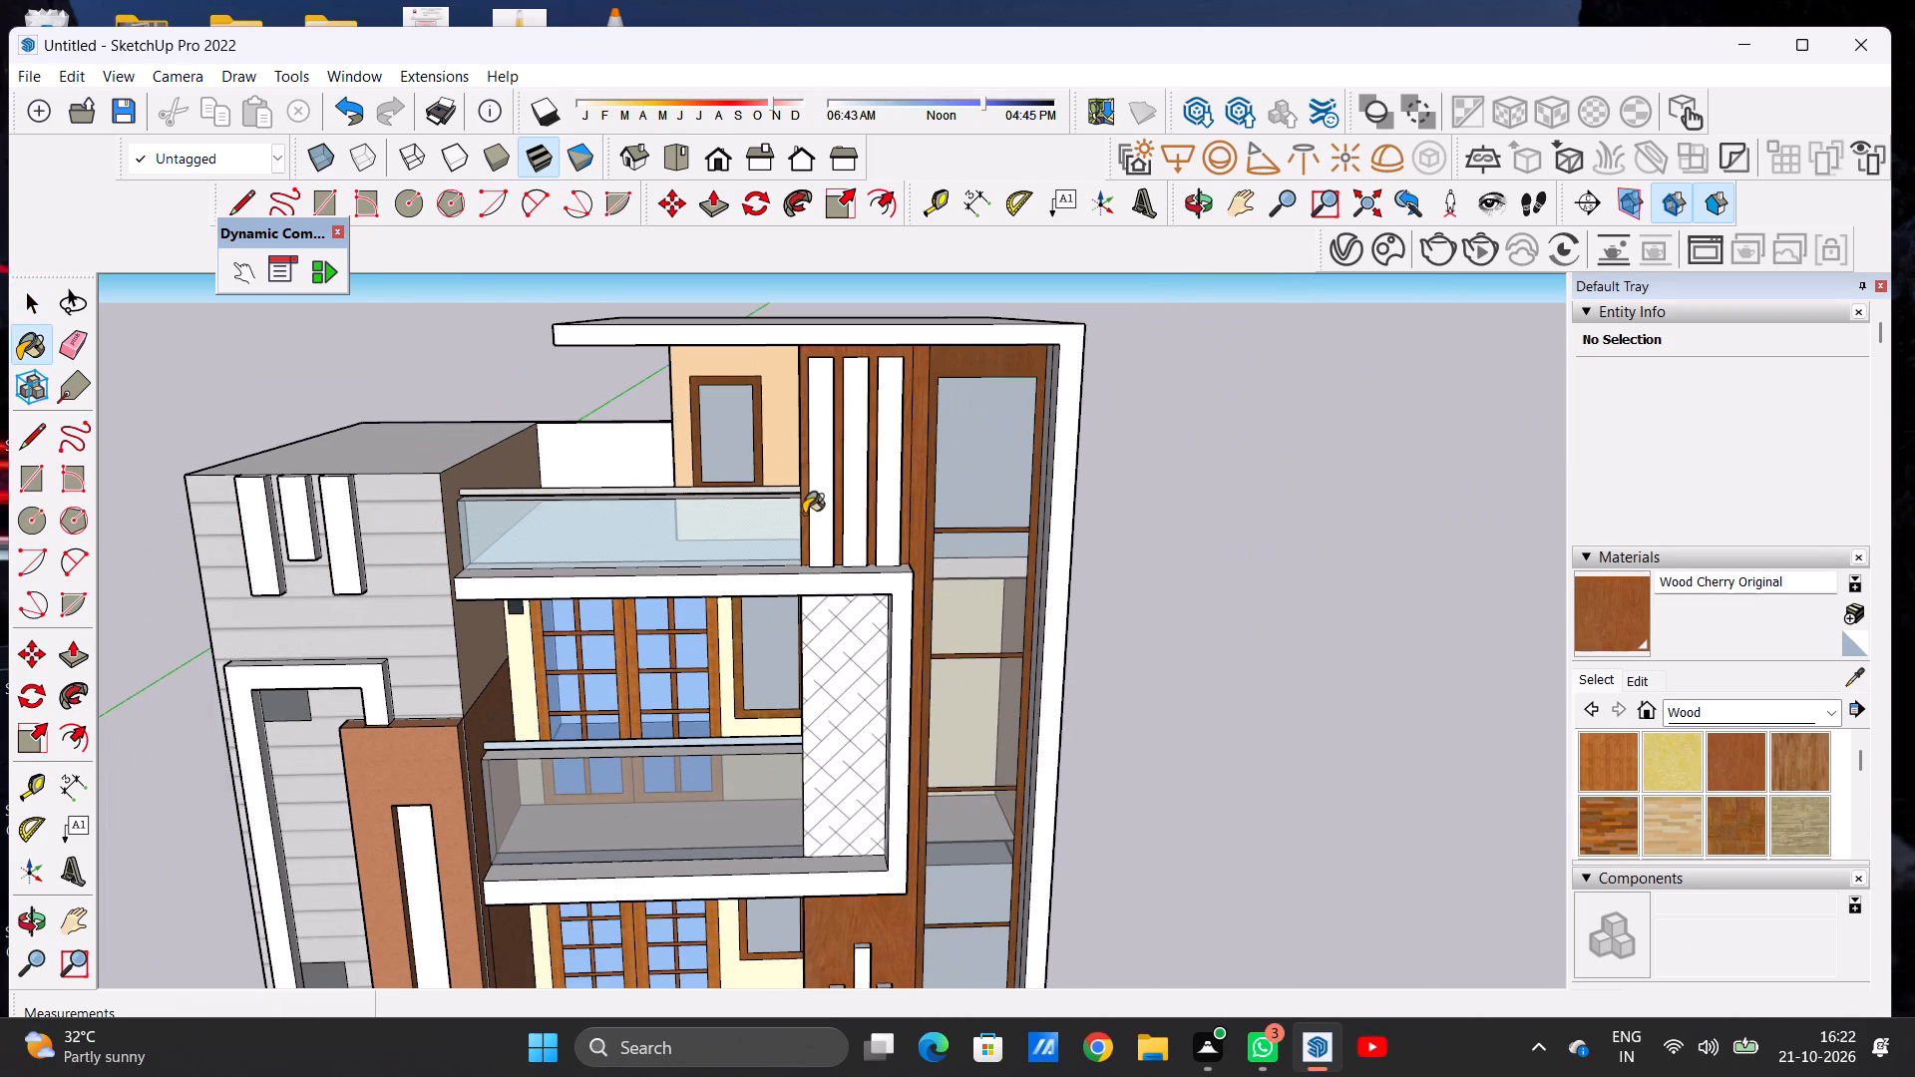
key("space")
Examine the whole house from the front and around to its blank side wall.
scroll(805, 513, "down", 8)
scroll(663, 476, "down", 7)
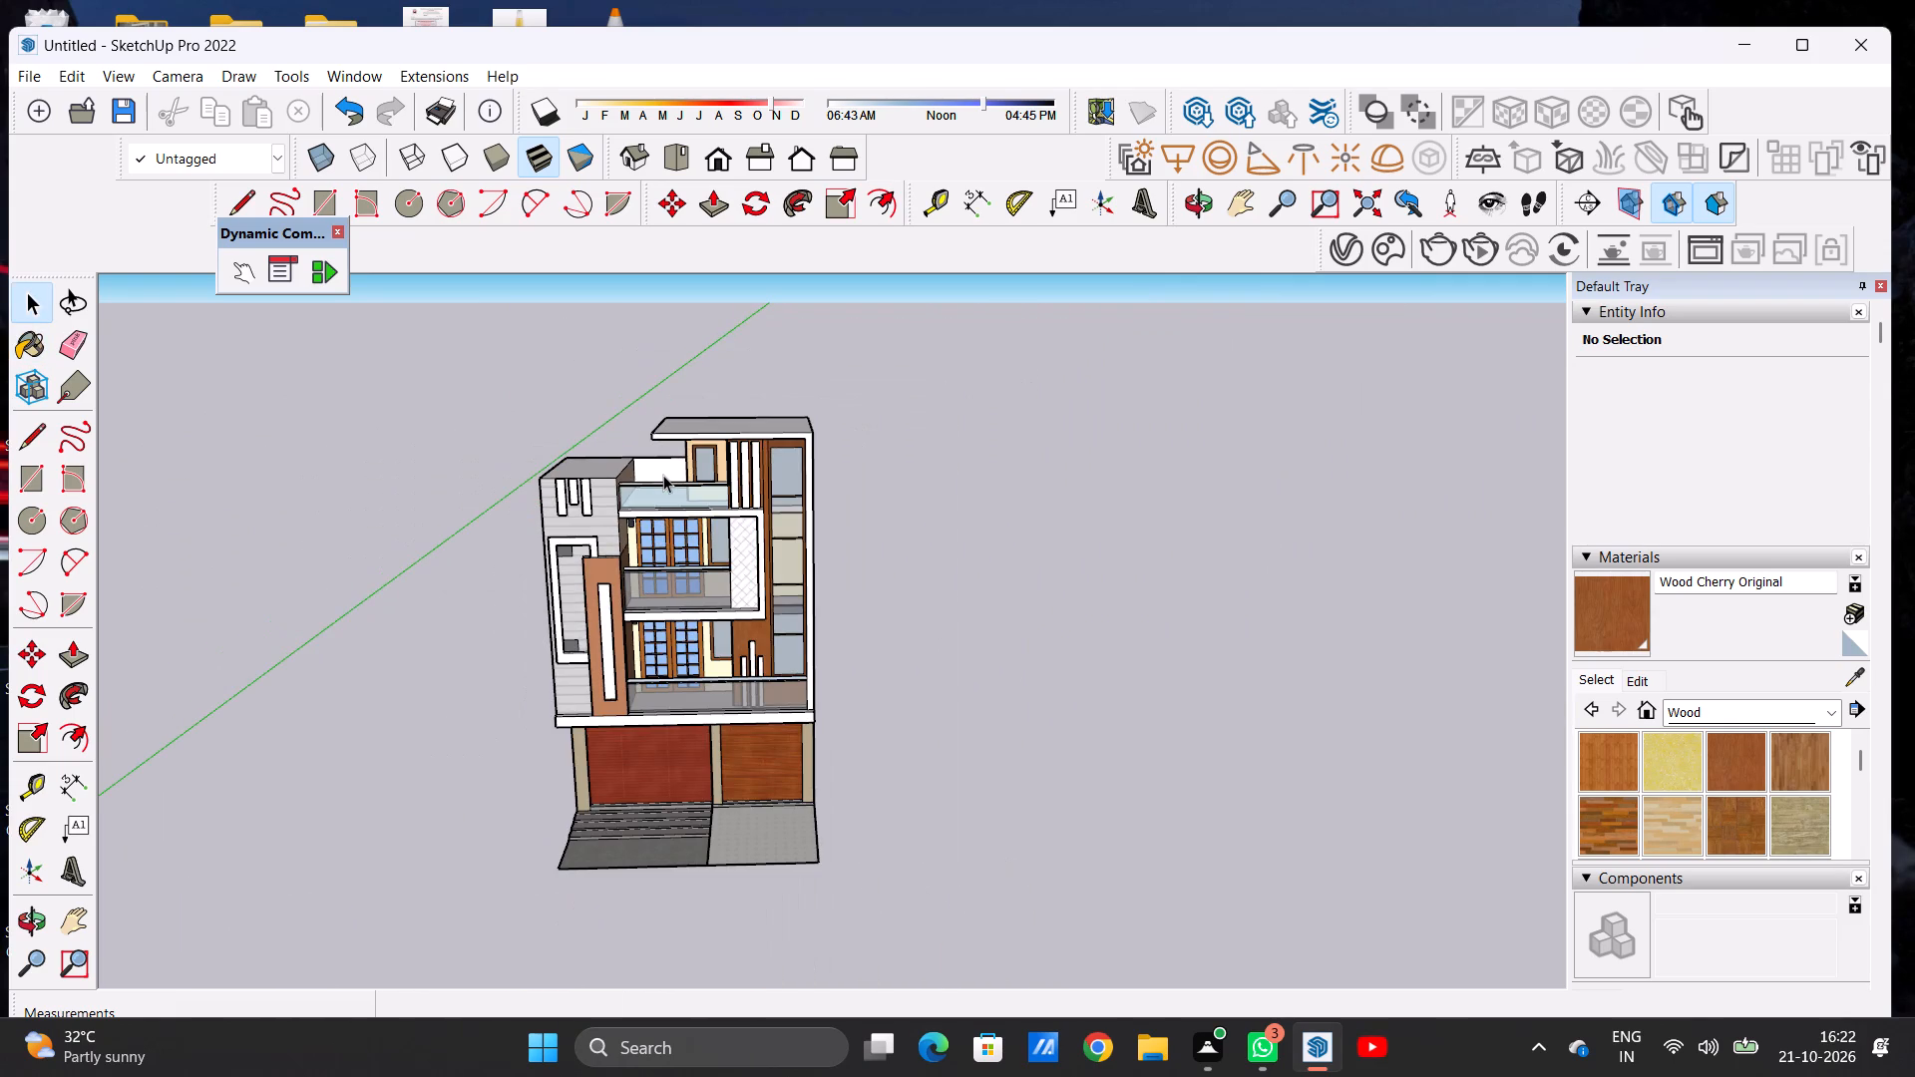
scroll(663, 475, "down", 4)
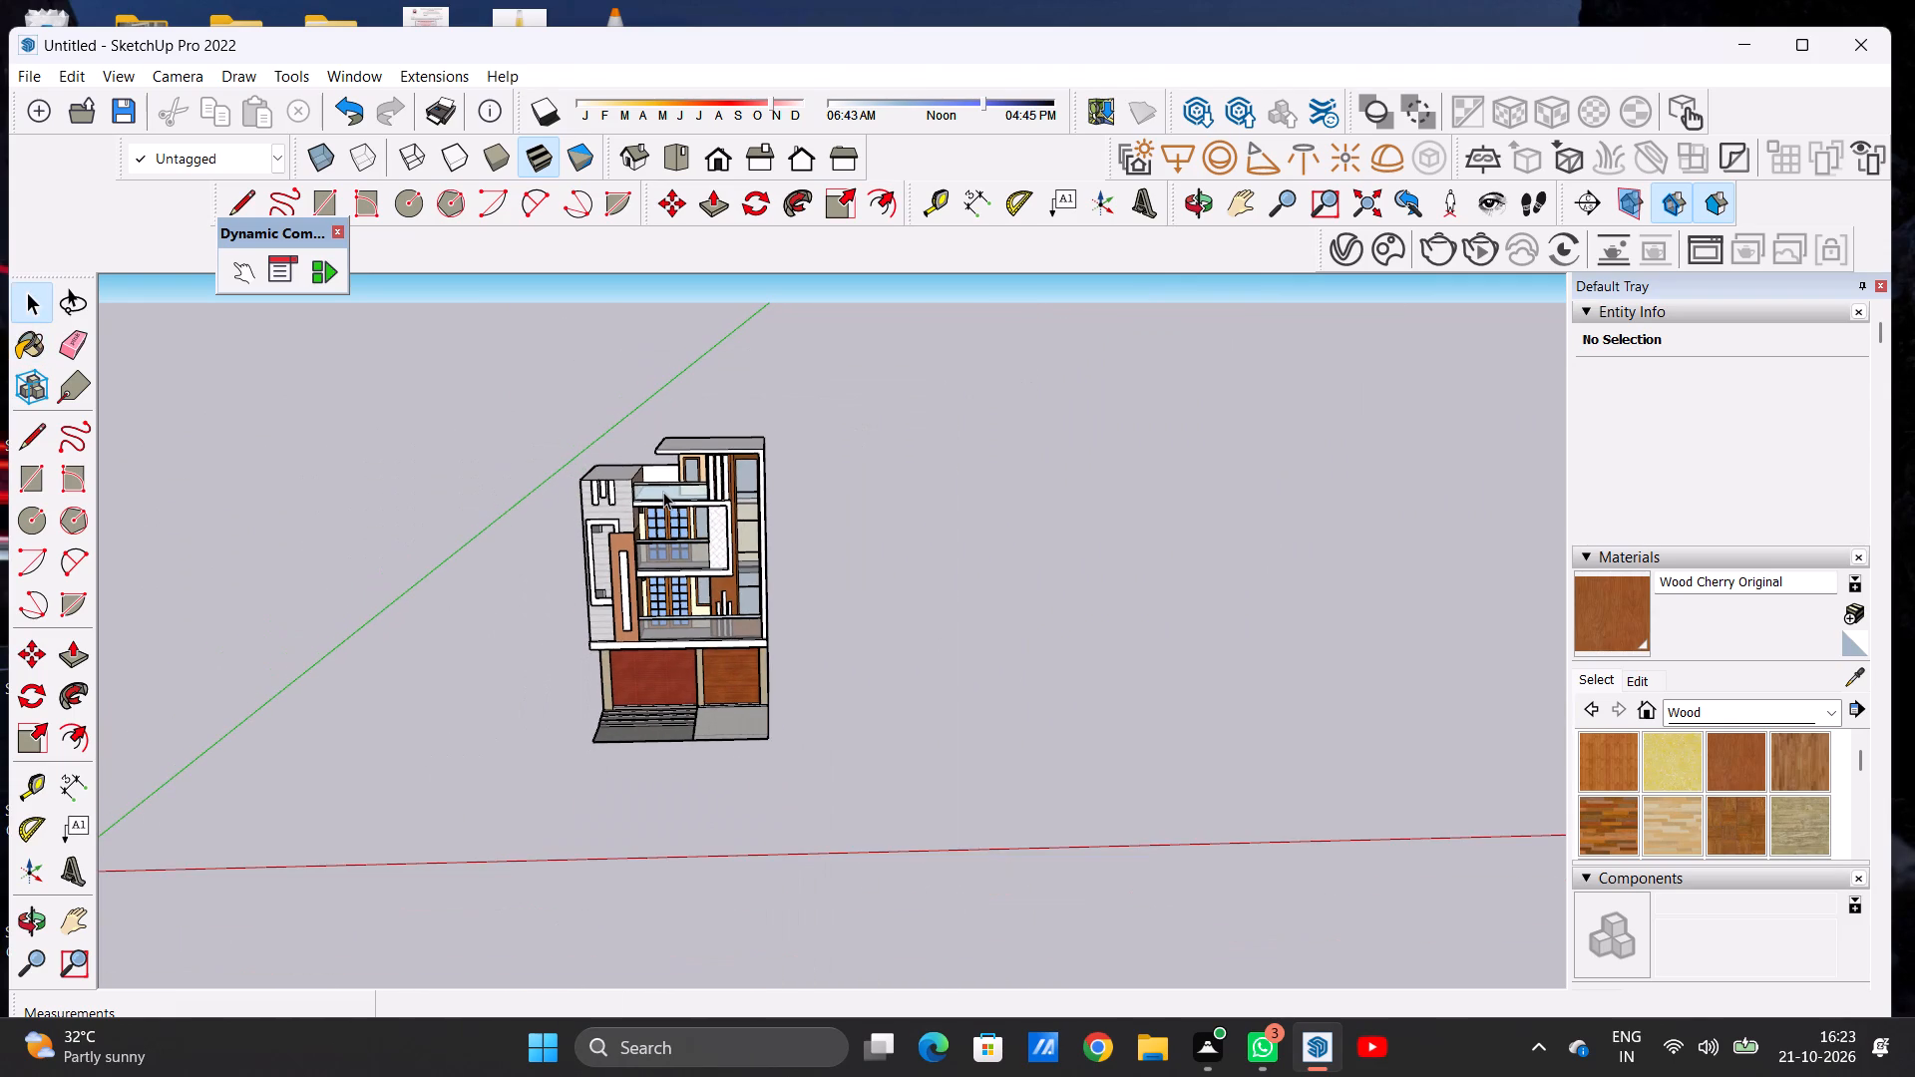
scroll(680, 681, "down", 3)
scroll(685, 702, "up", 7)
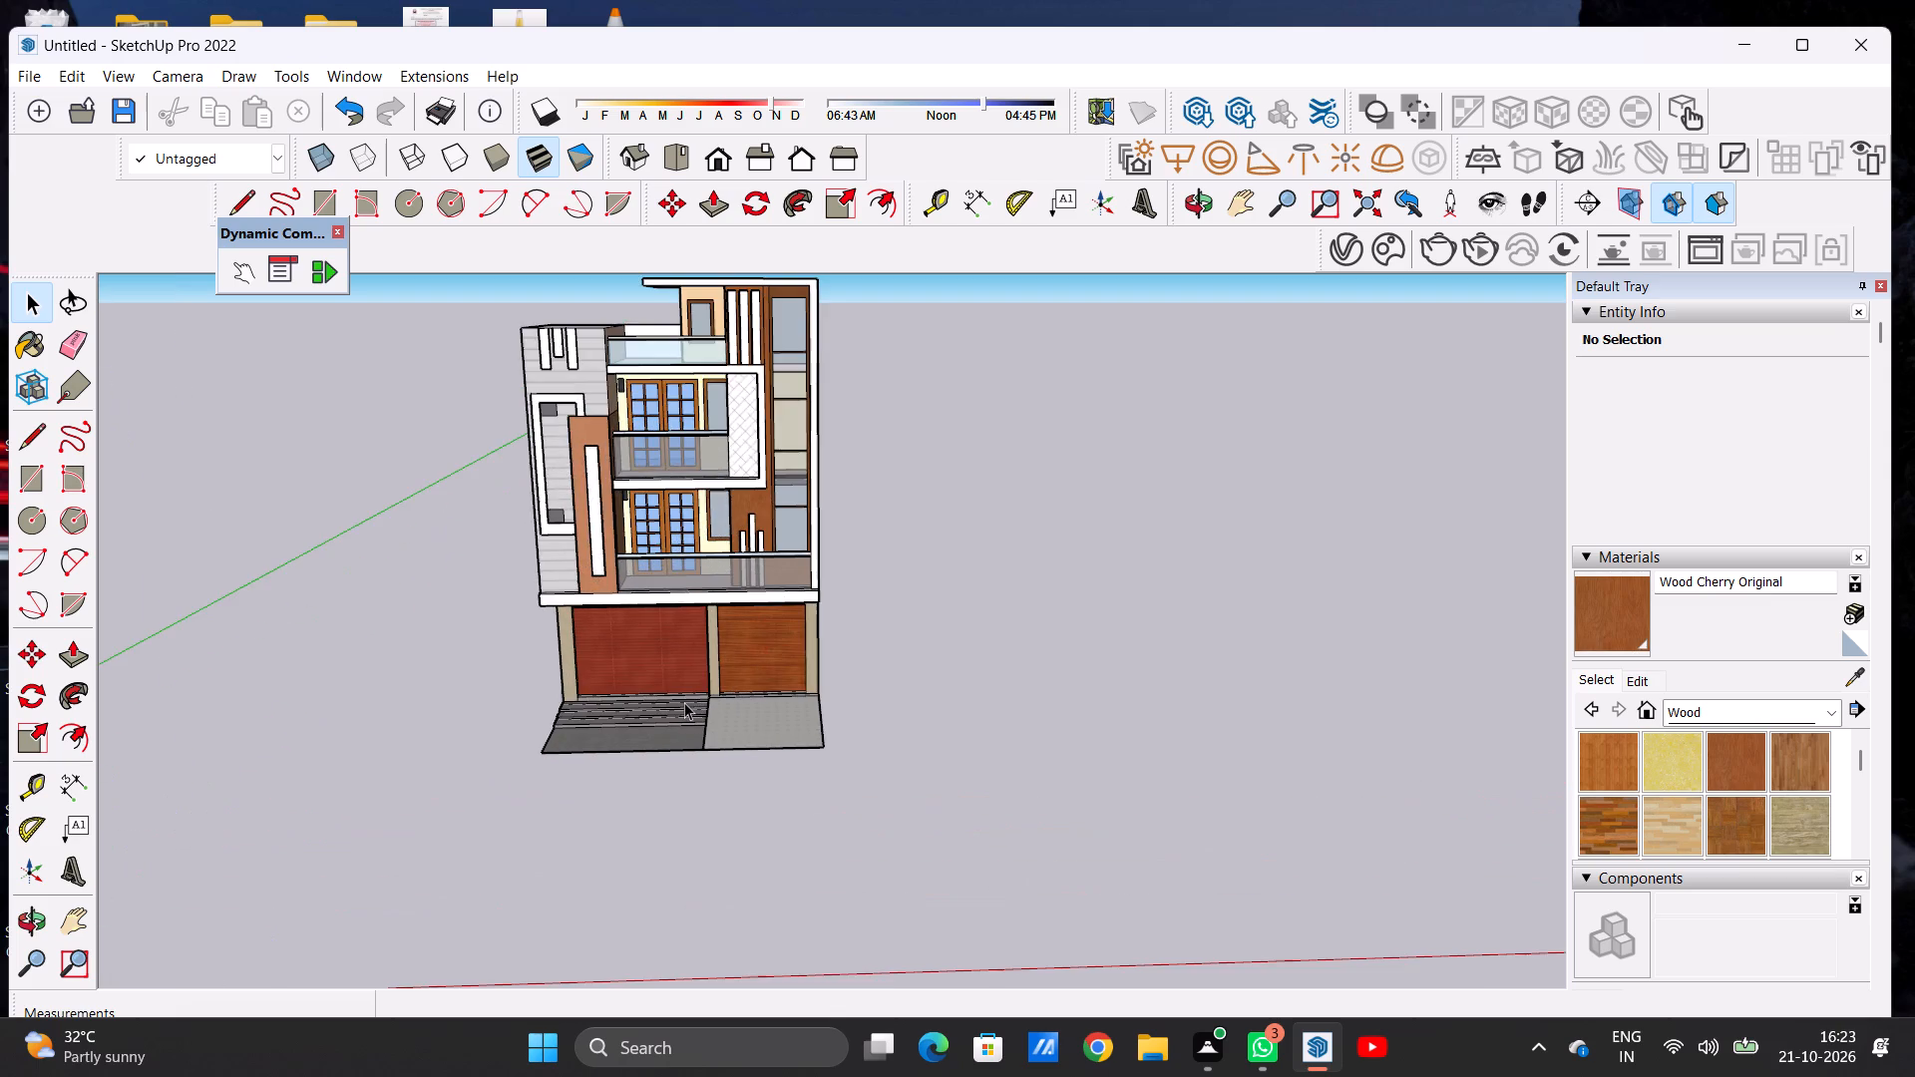
middle_click_drag(682, 702, 603, 629)
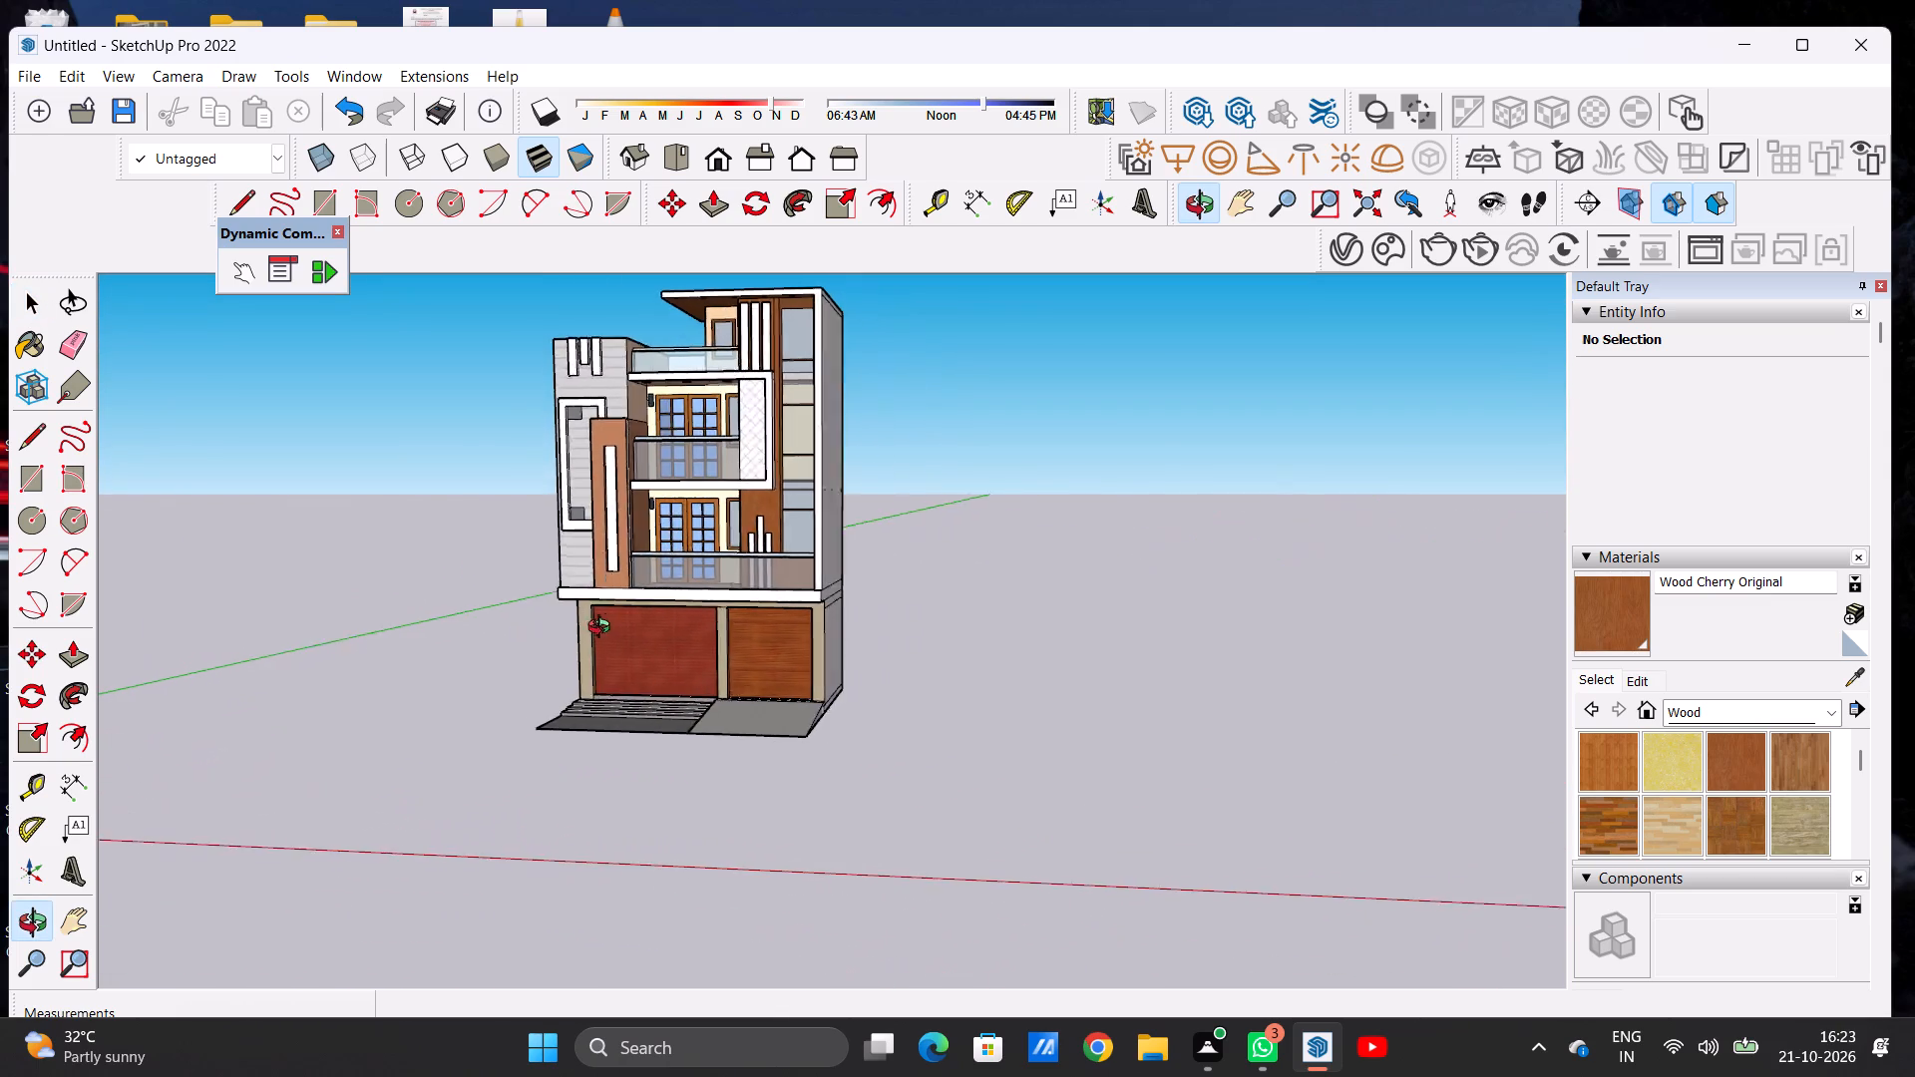
middle_click_drag(603, 629, 293, 664)
scroll(666, 633, "down", 4)
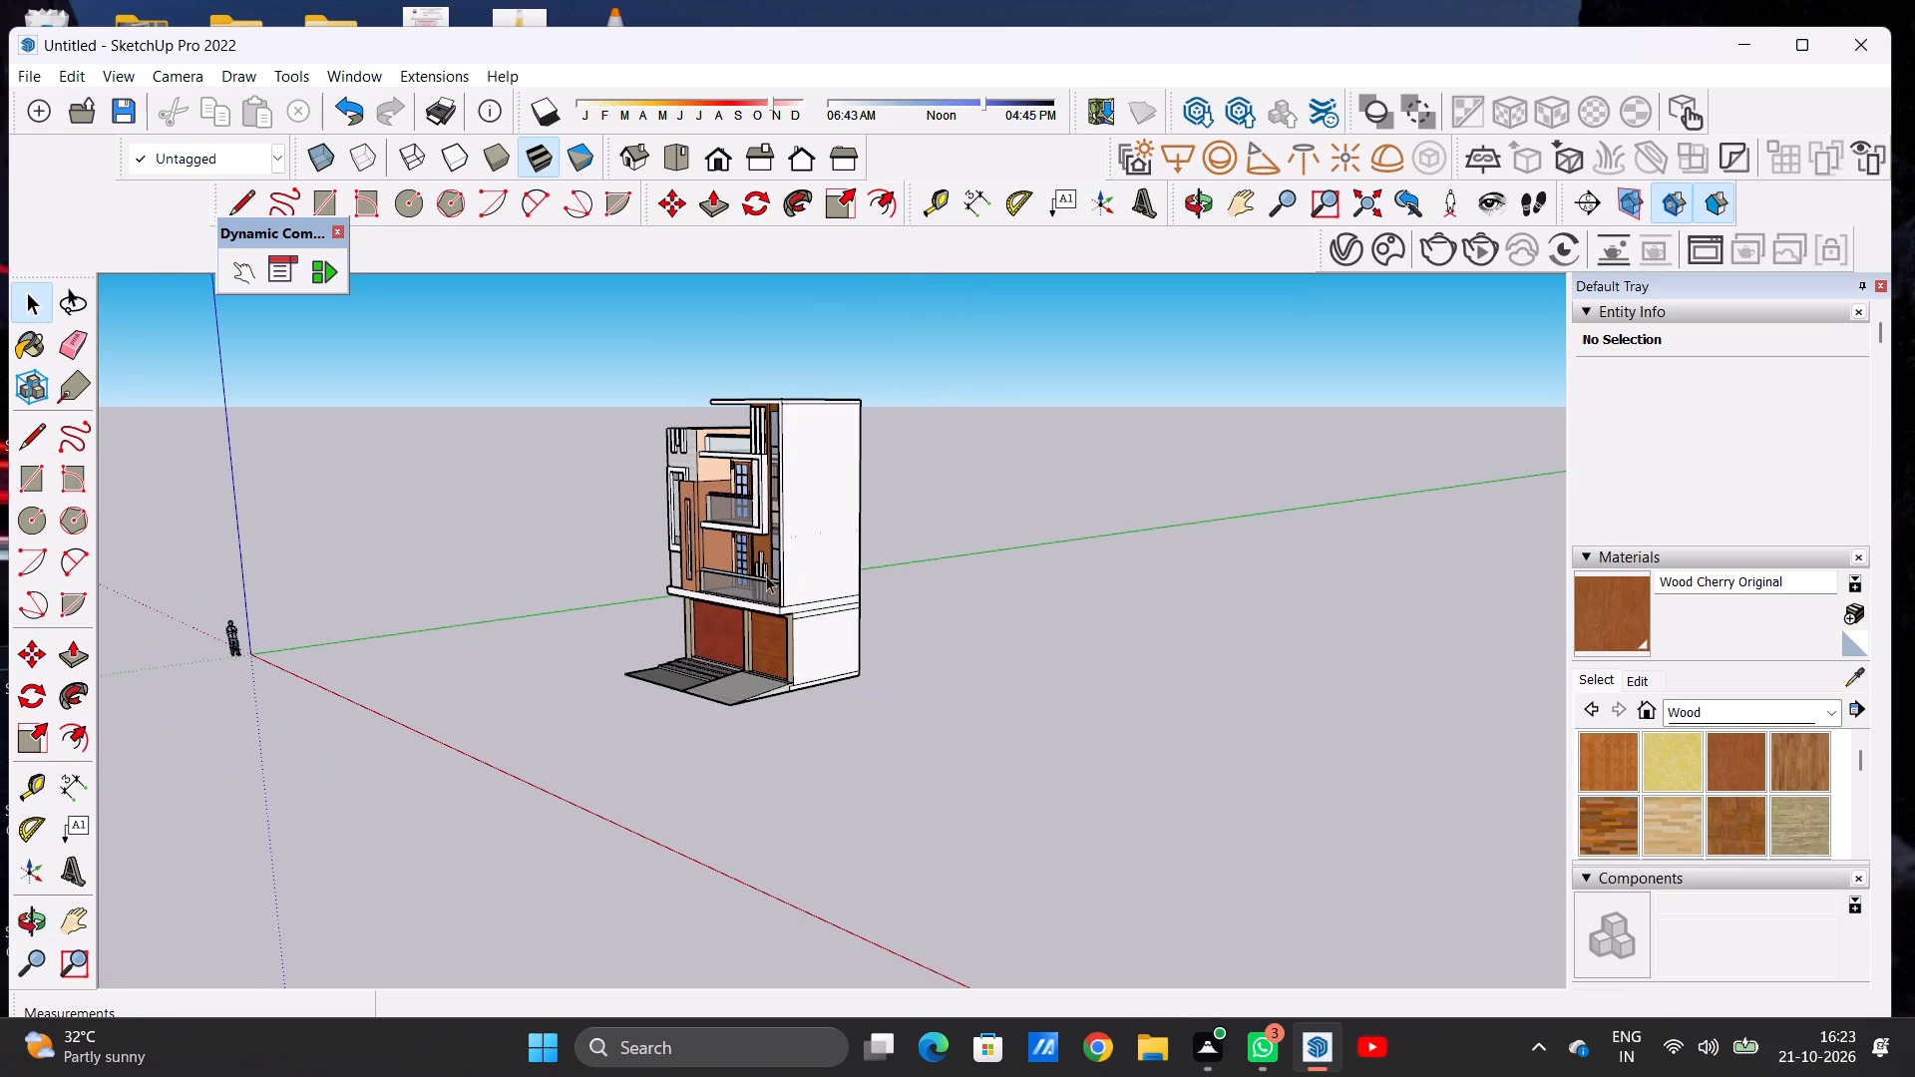
Paint the upper side wall beside the garage end of the house with Quartz Light Brown from Synthetic Surfaces.
scroll(781, 518, "up", 15)
scroll(789, 509, "down", 11)
scroll(810, 407, "up", 6)
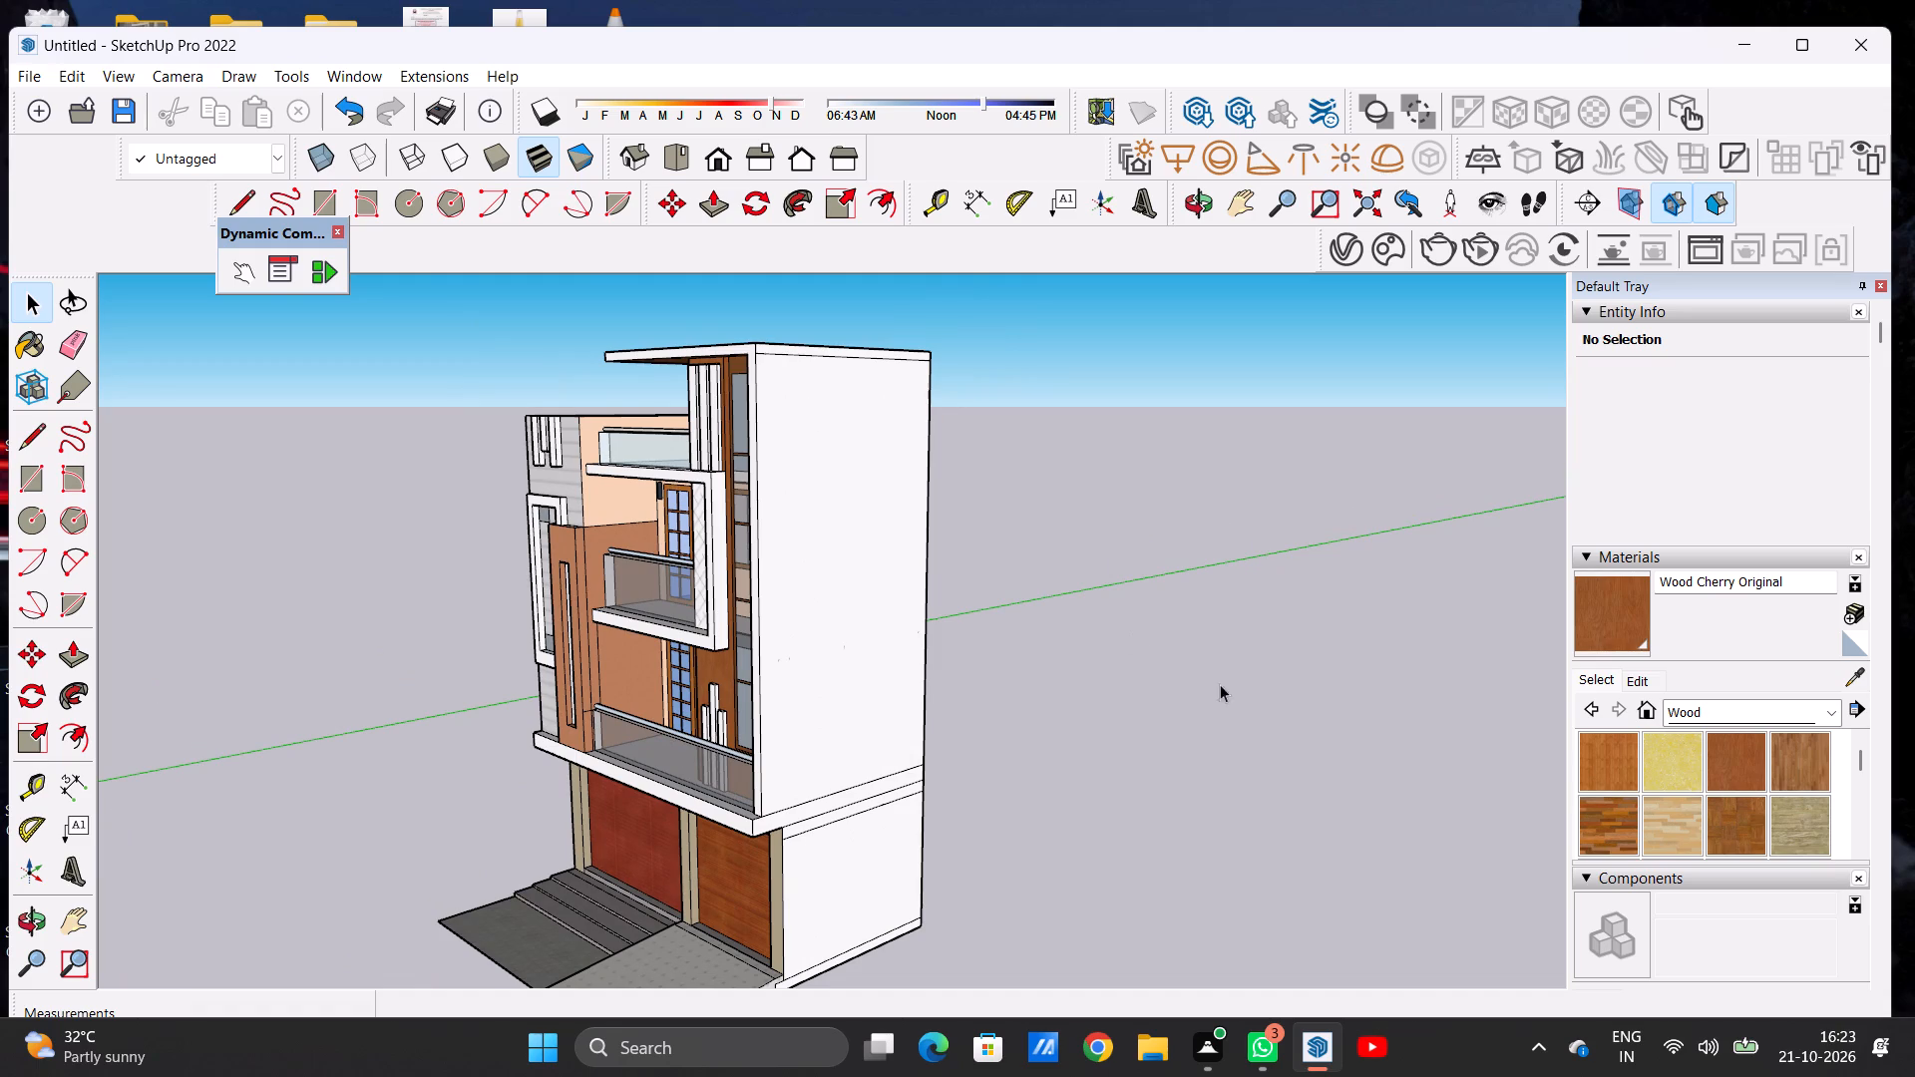
left_click(1680, 711)
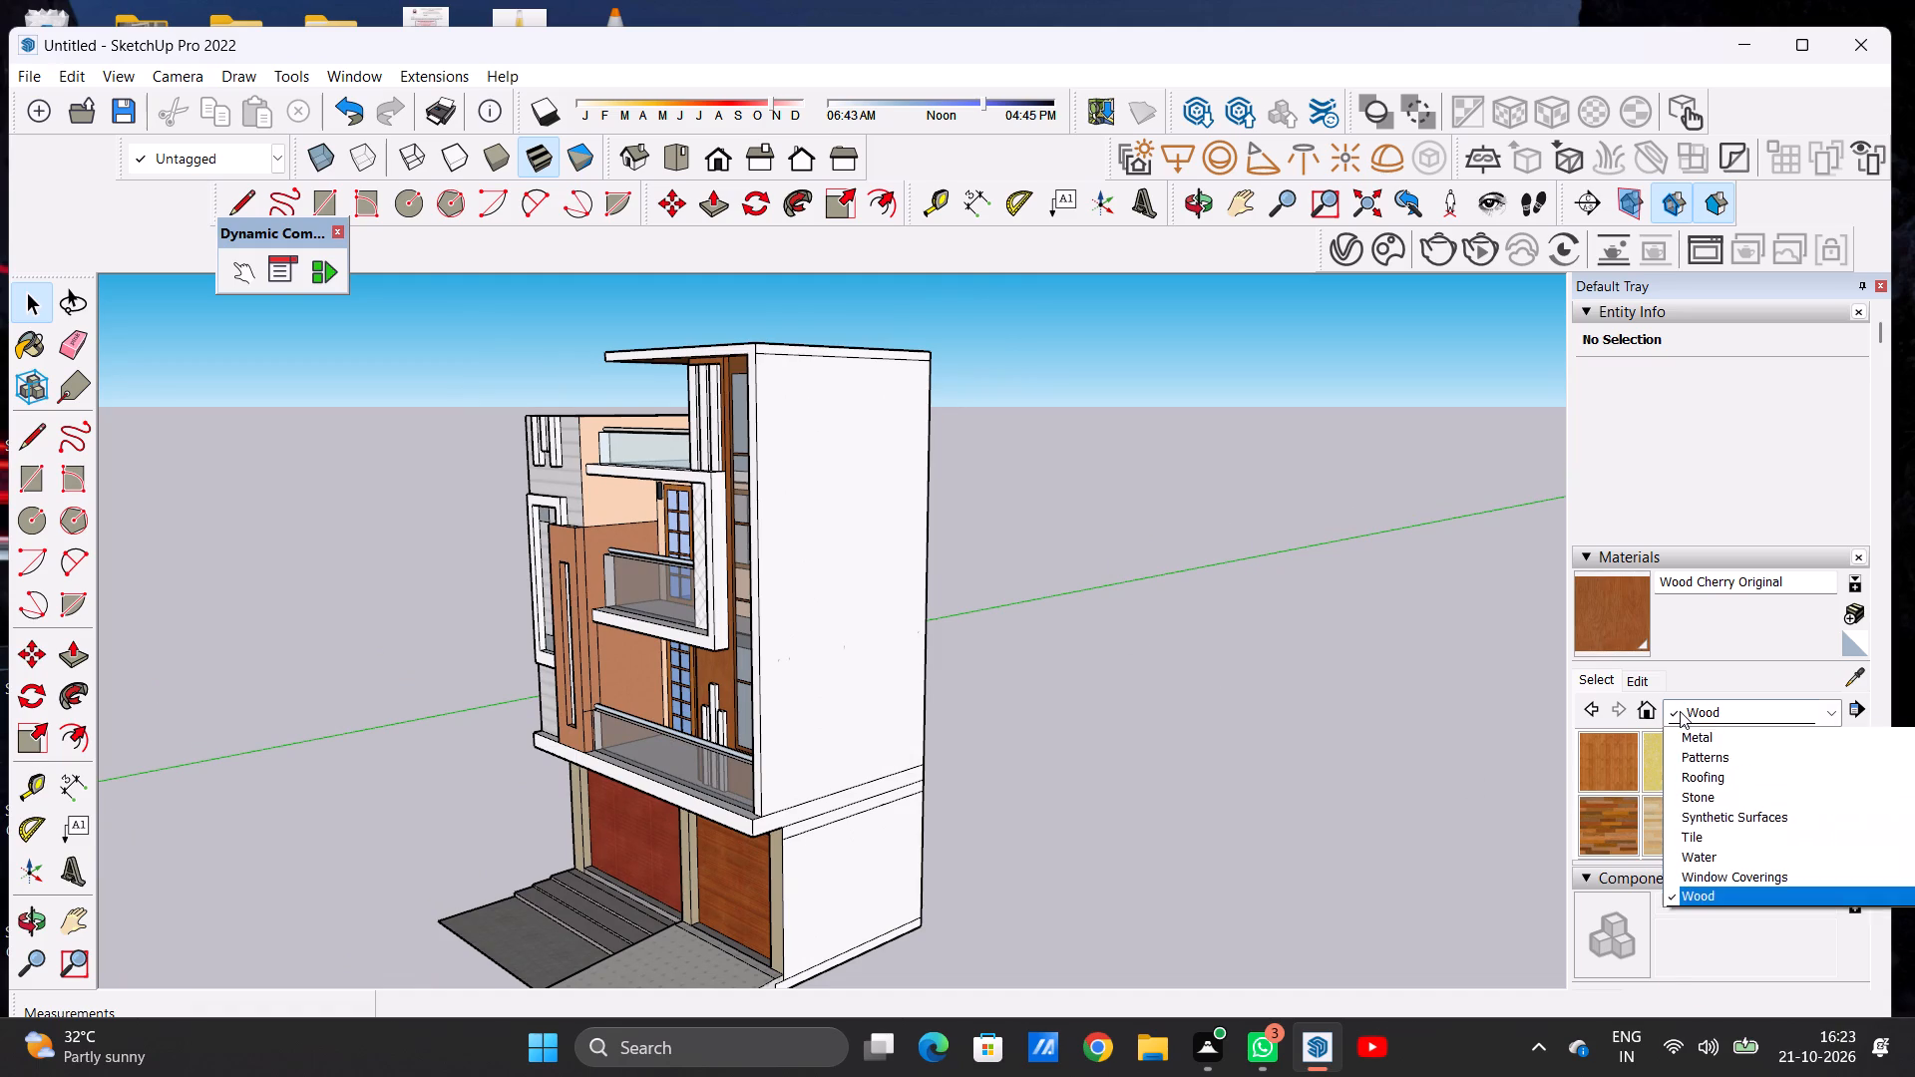
left_click(1721, 962)
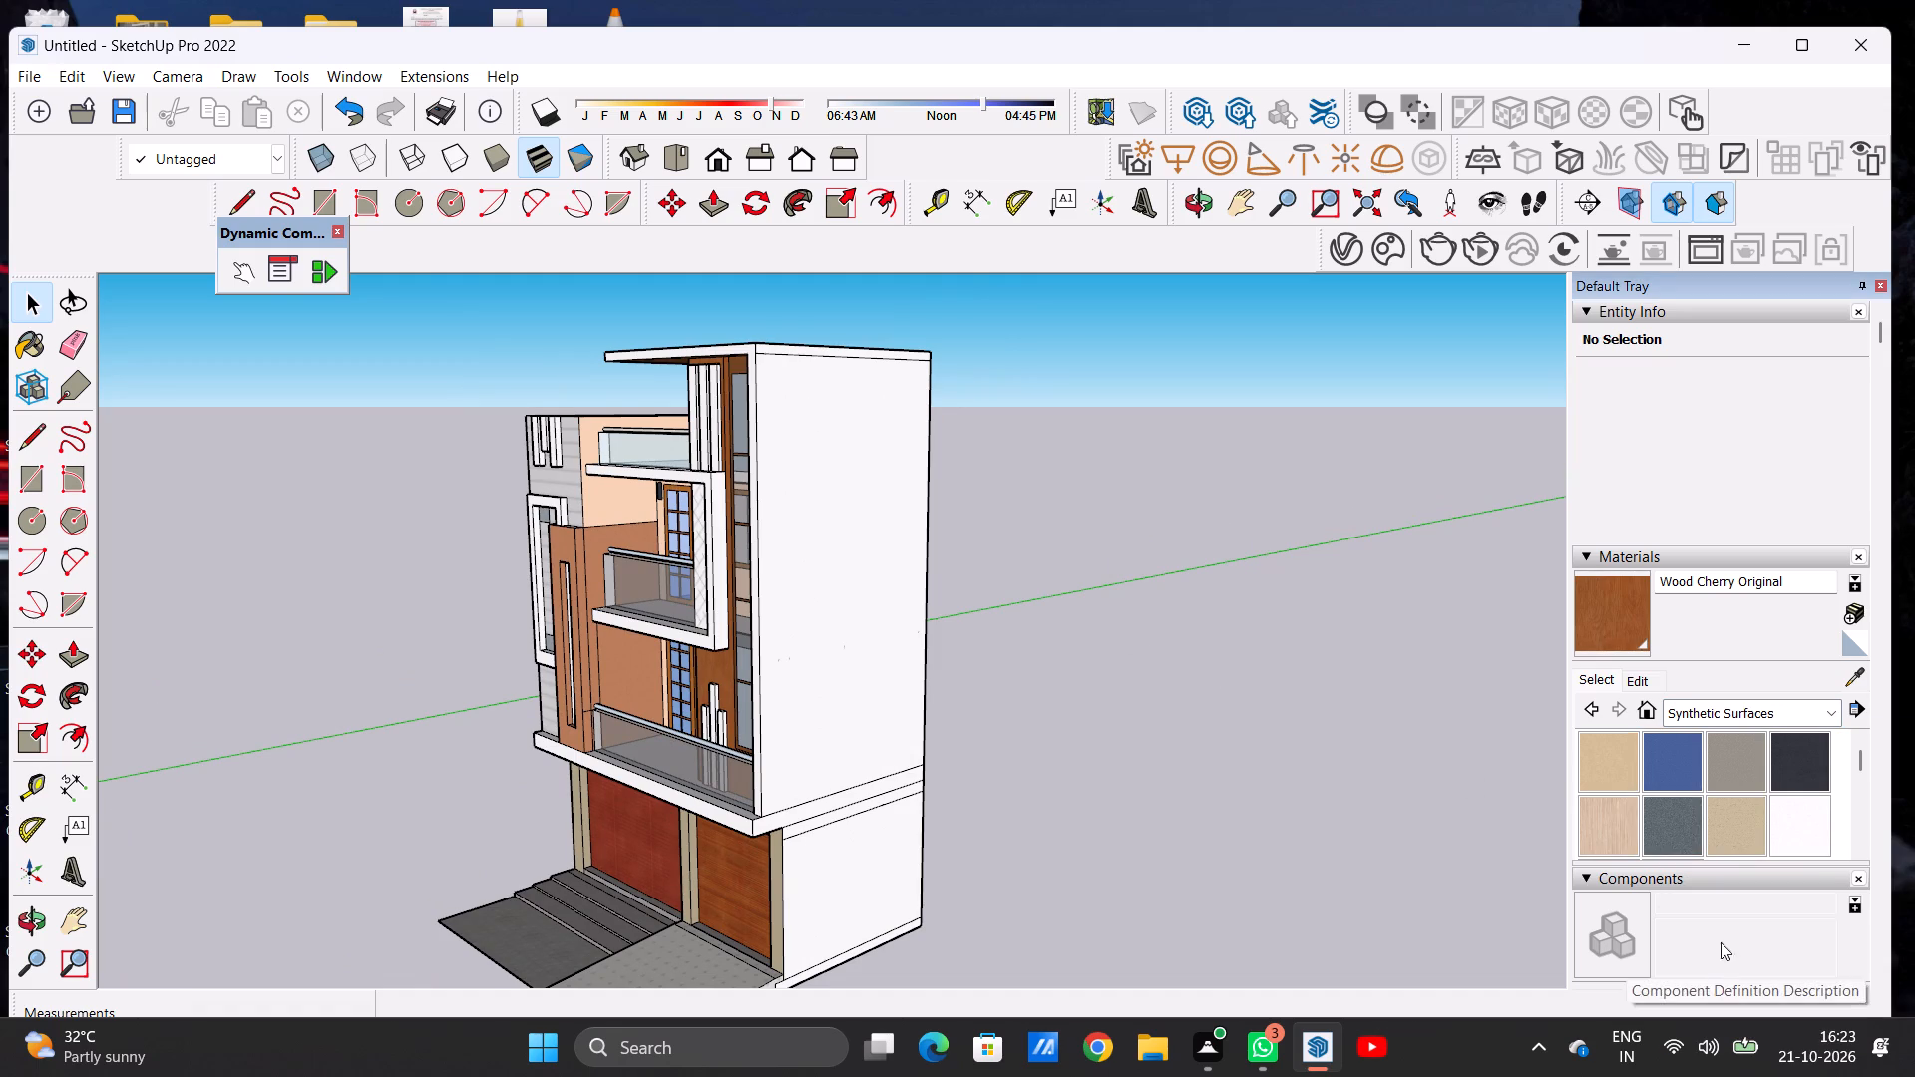
left_click(1715, 824)
left_click(797, 639)
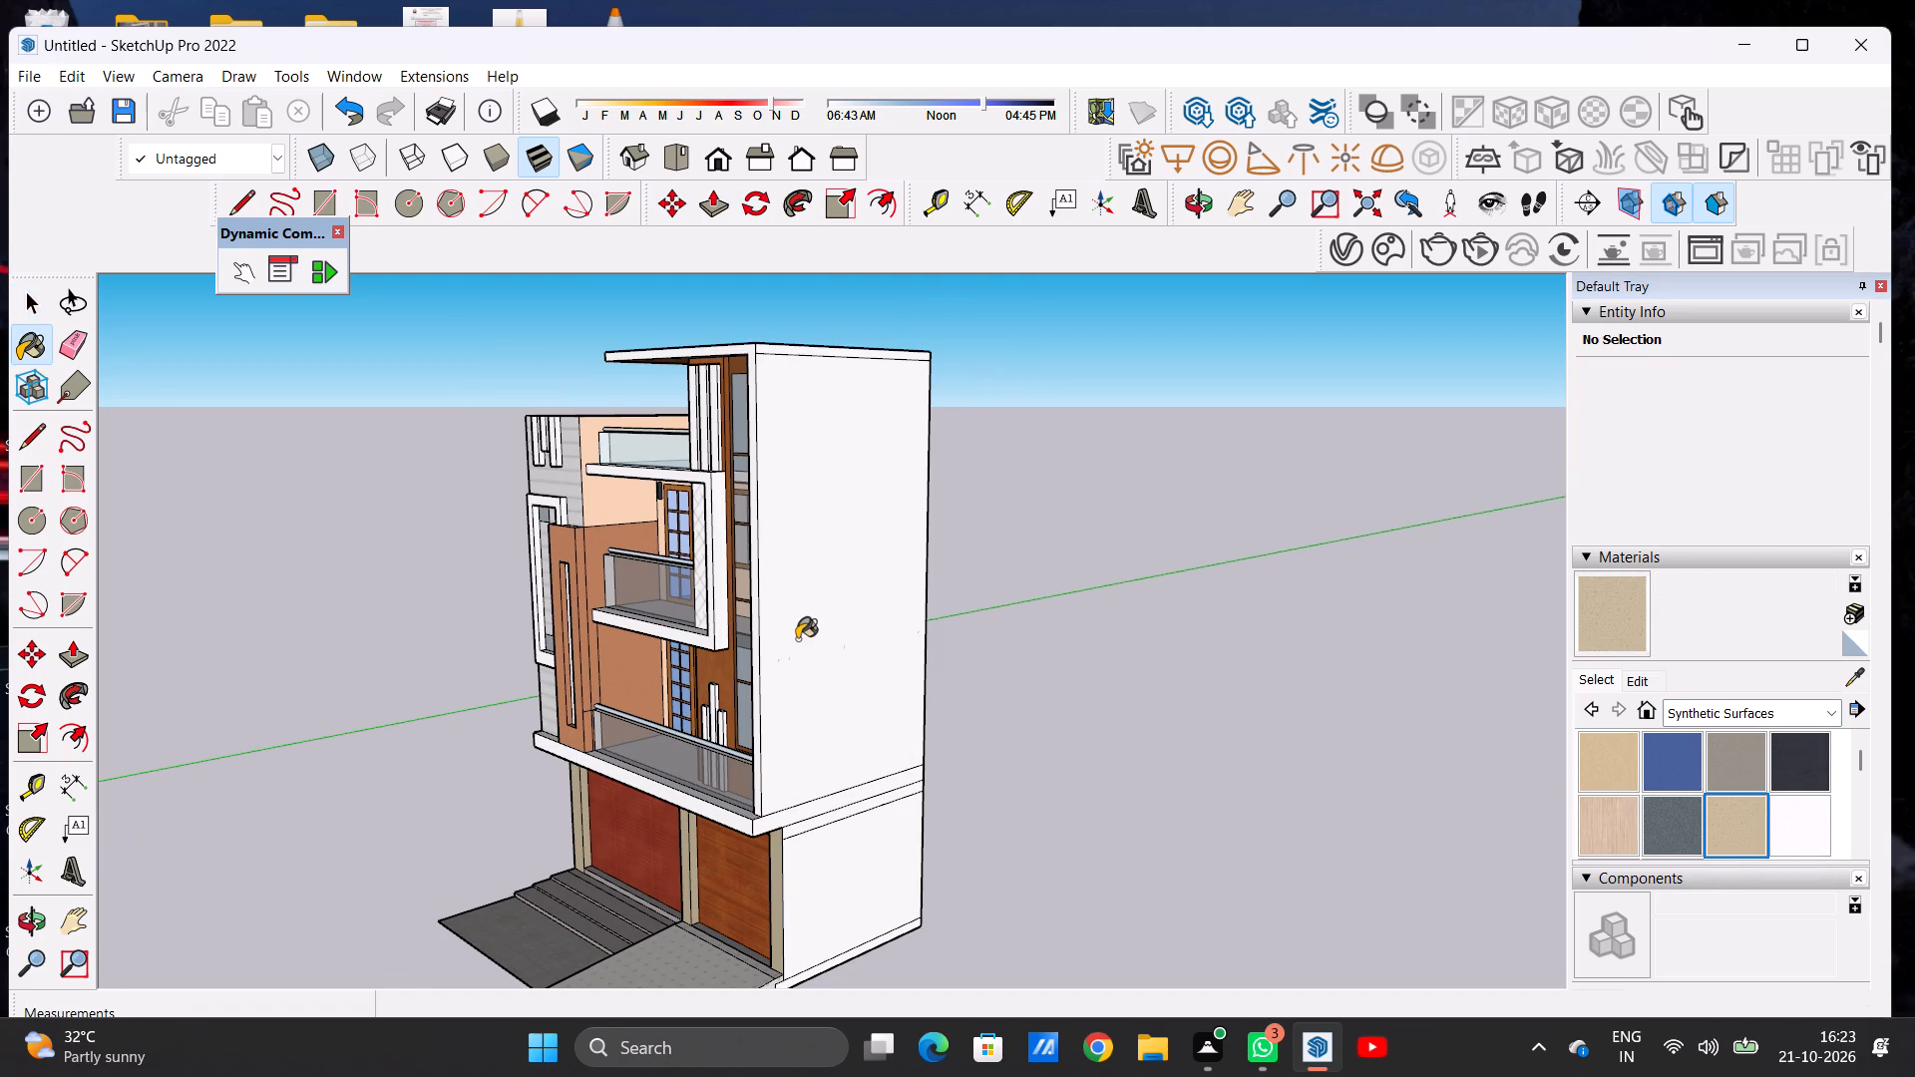
scroll(788, 745, "up", 7)
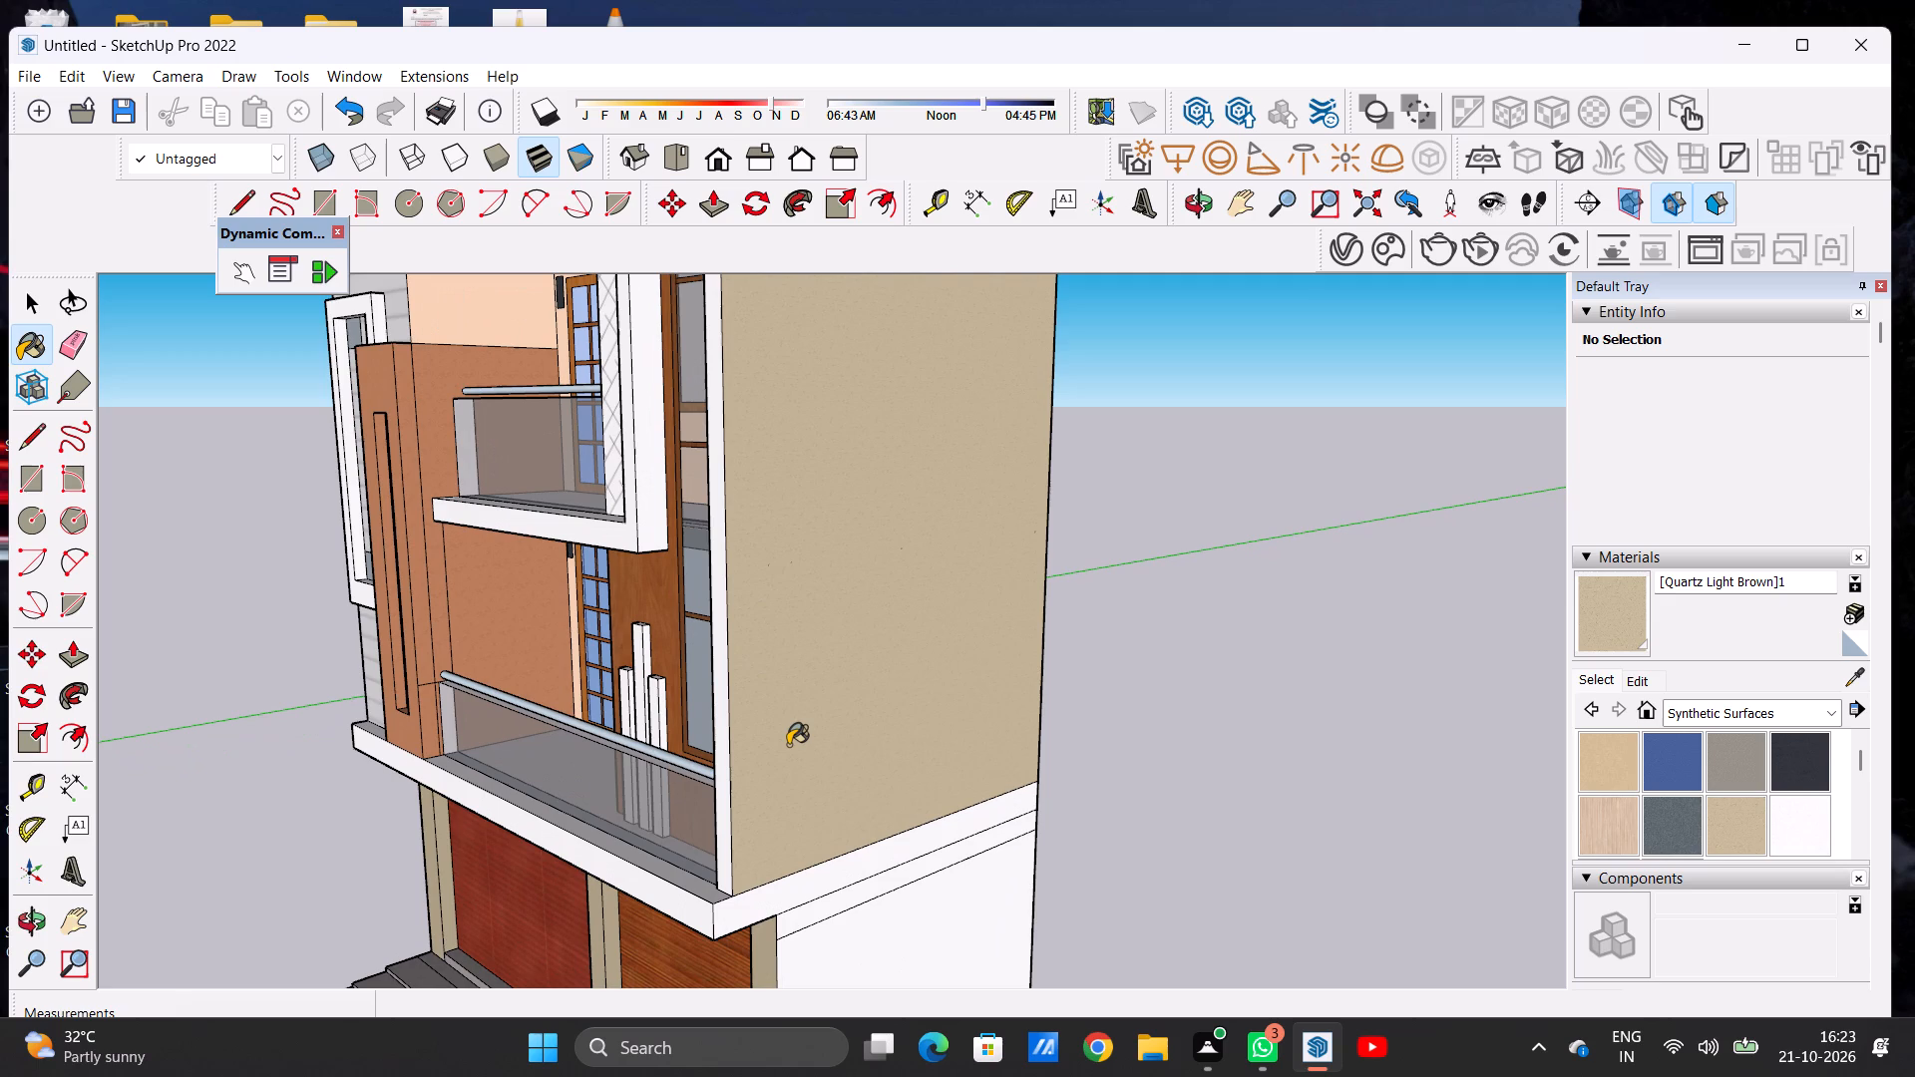
scroll(824, 608, "down", 6)
Paint the first-floor slab's side edge, the strip beneath it and the ground-floor side wall with Quartz Light Brown.
middle_click_drag(757, 621, 995, 616)
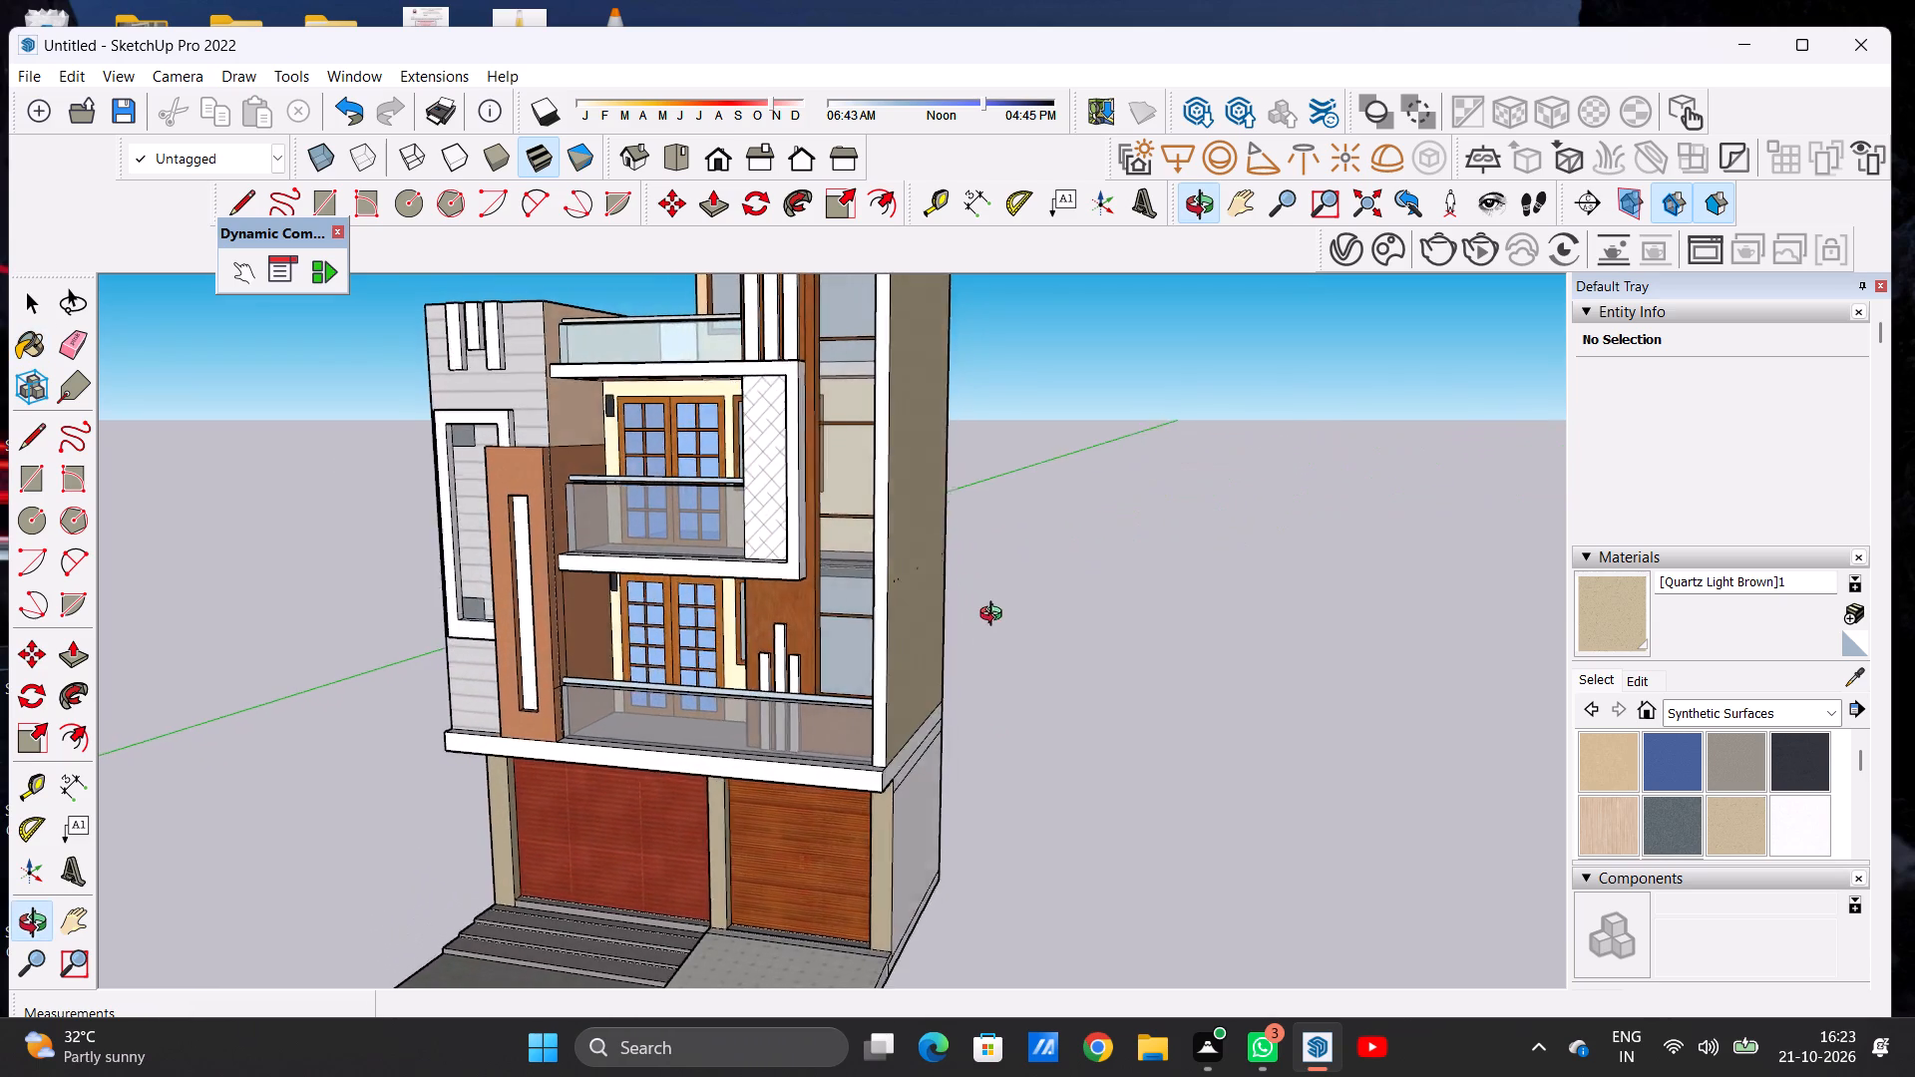
middle_click_drag(995, 616, 820, 641)
scroll(882, 722, "up", 3)
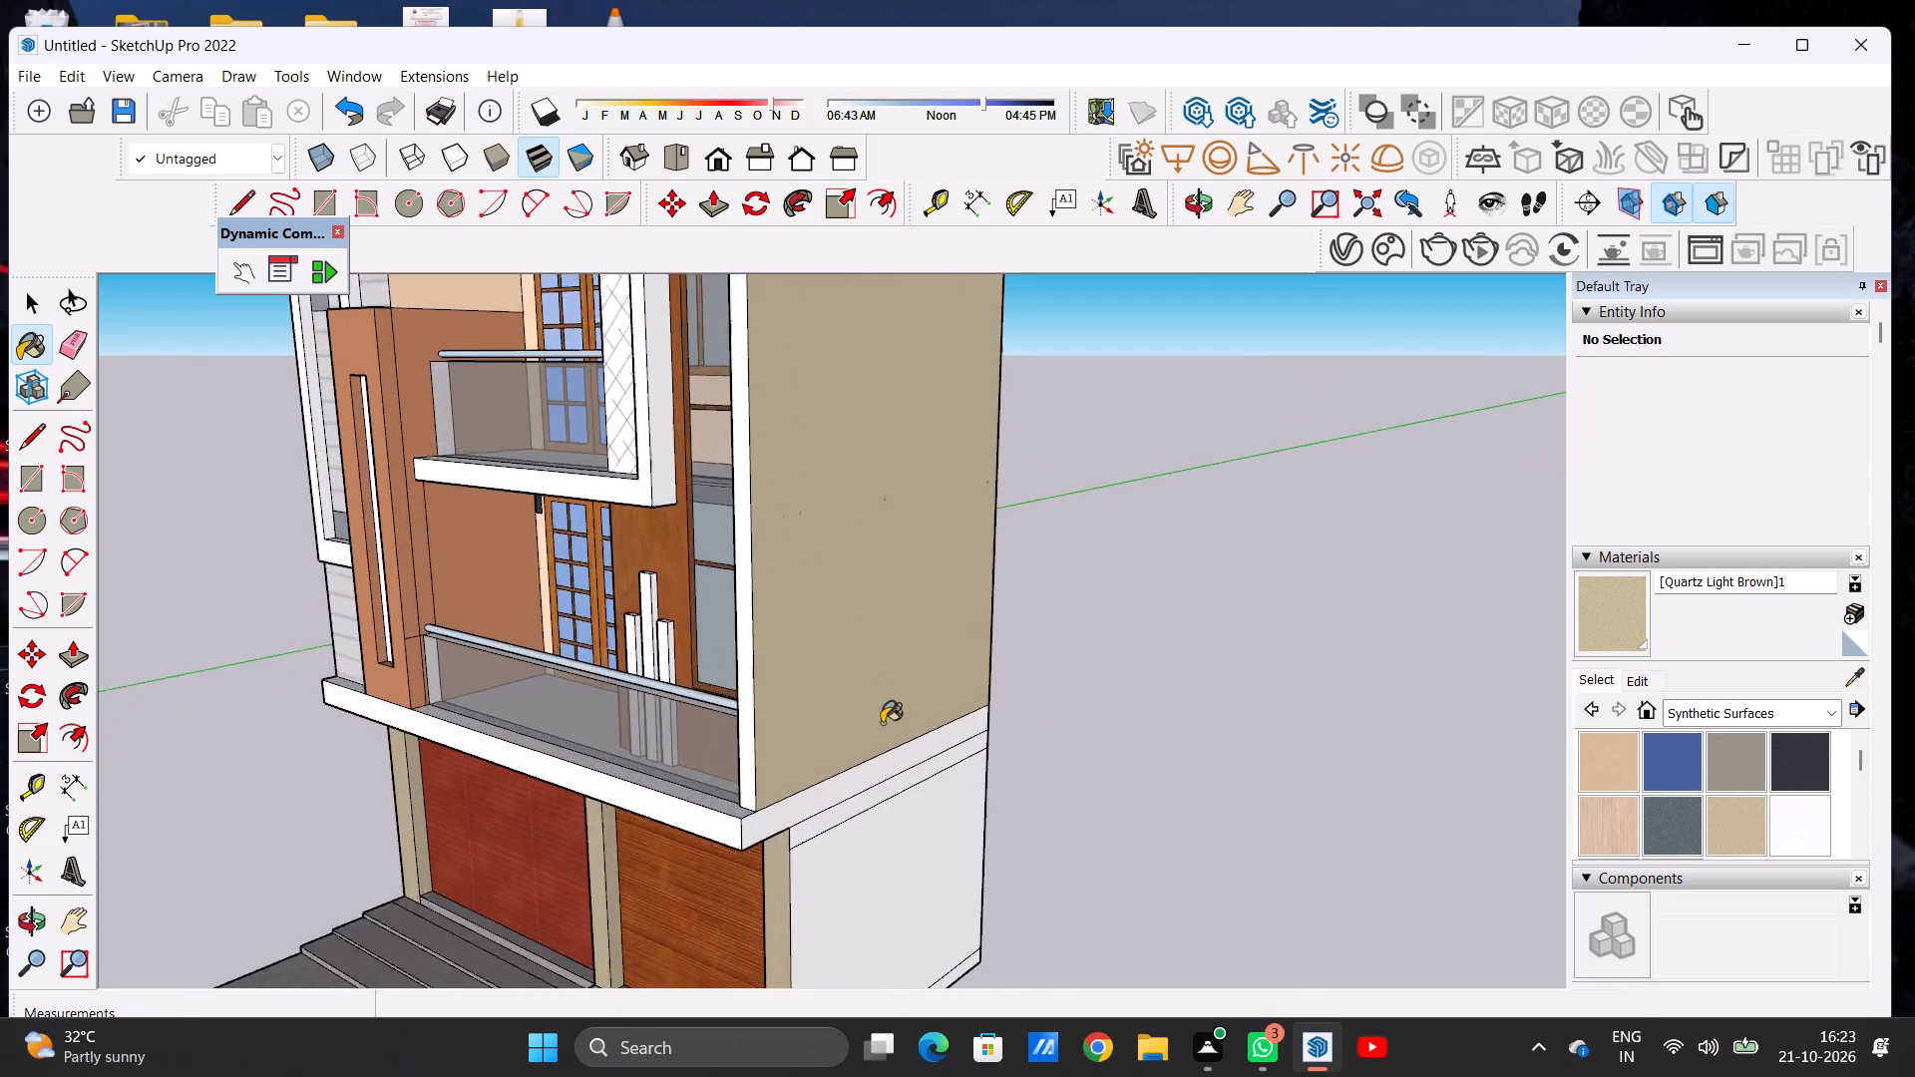
scroll(882, 723, "up", 4)
left_click(882, 795)
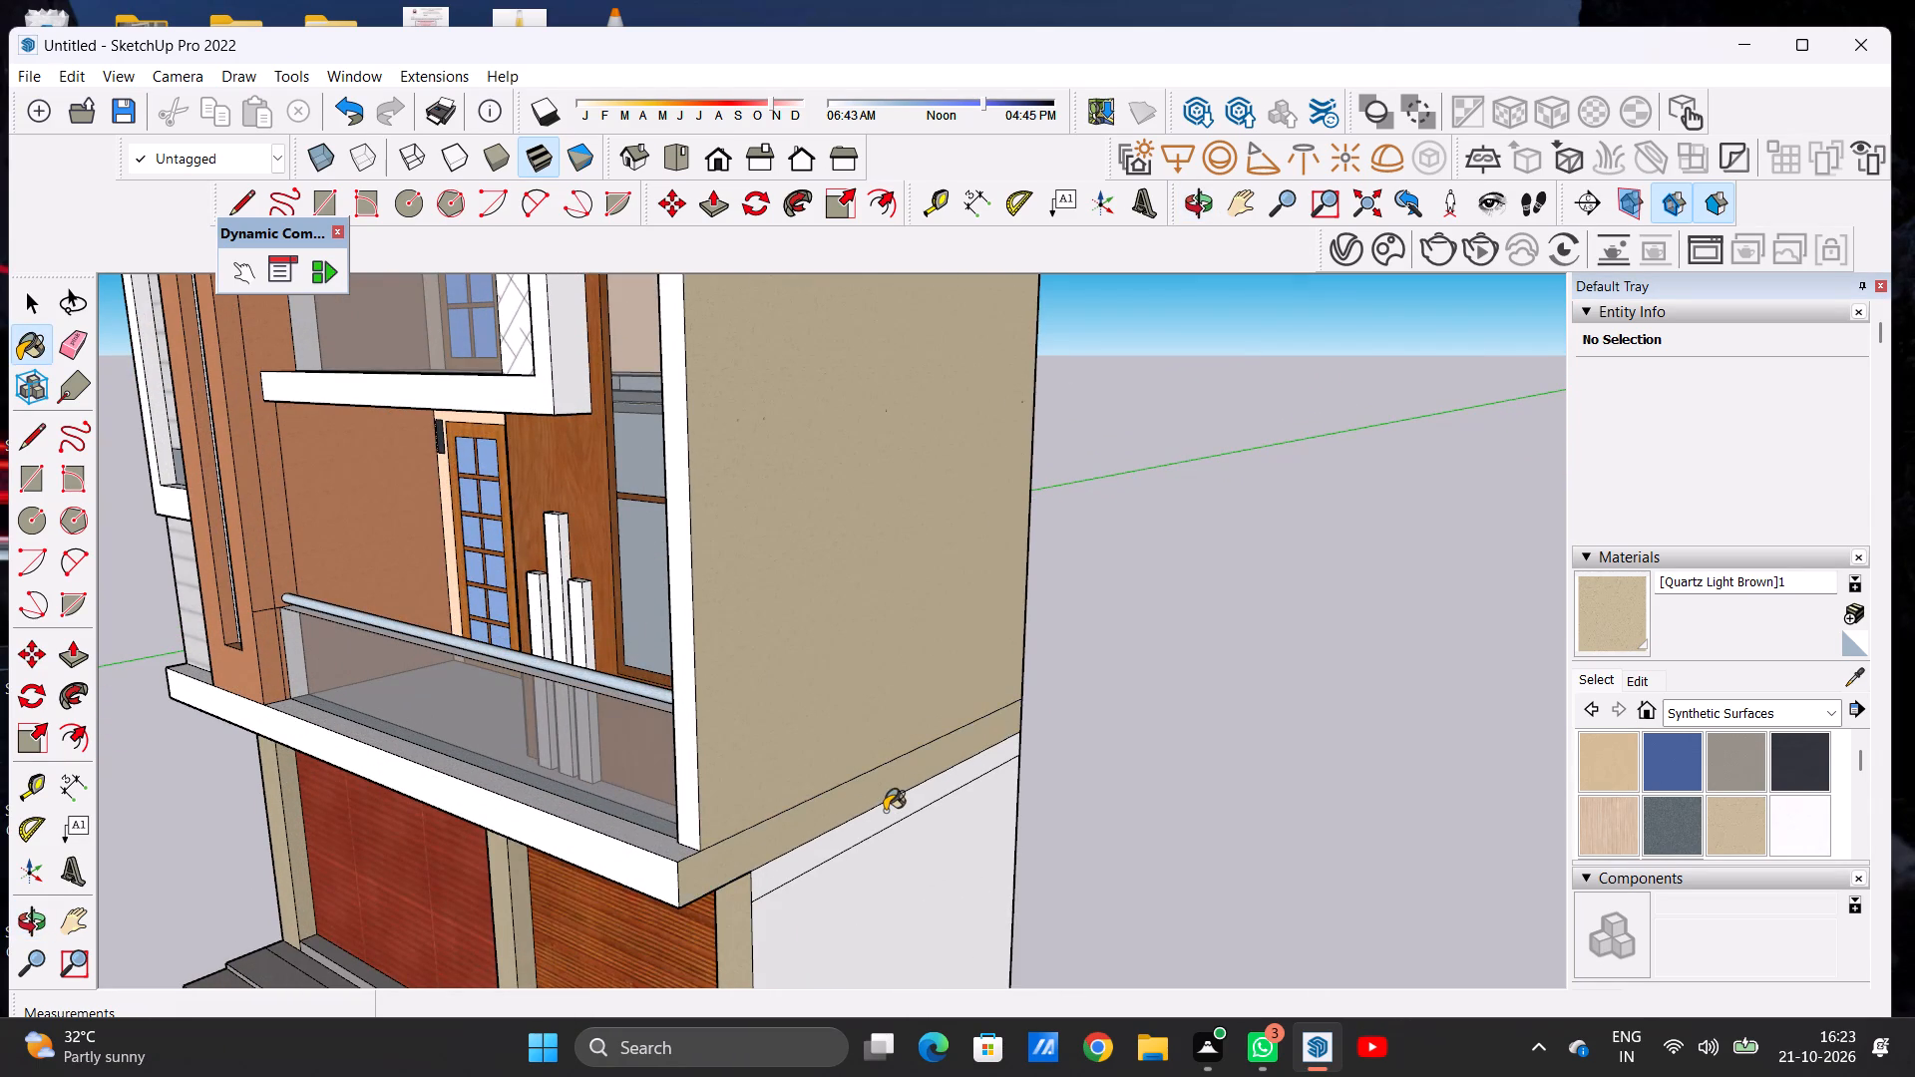
left_click(885, 811)
left_click(894, 863)
scroll(779, 687, "down", 12)
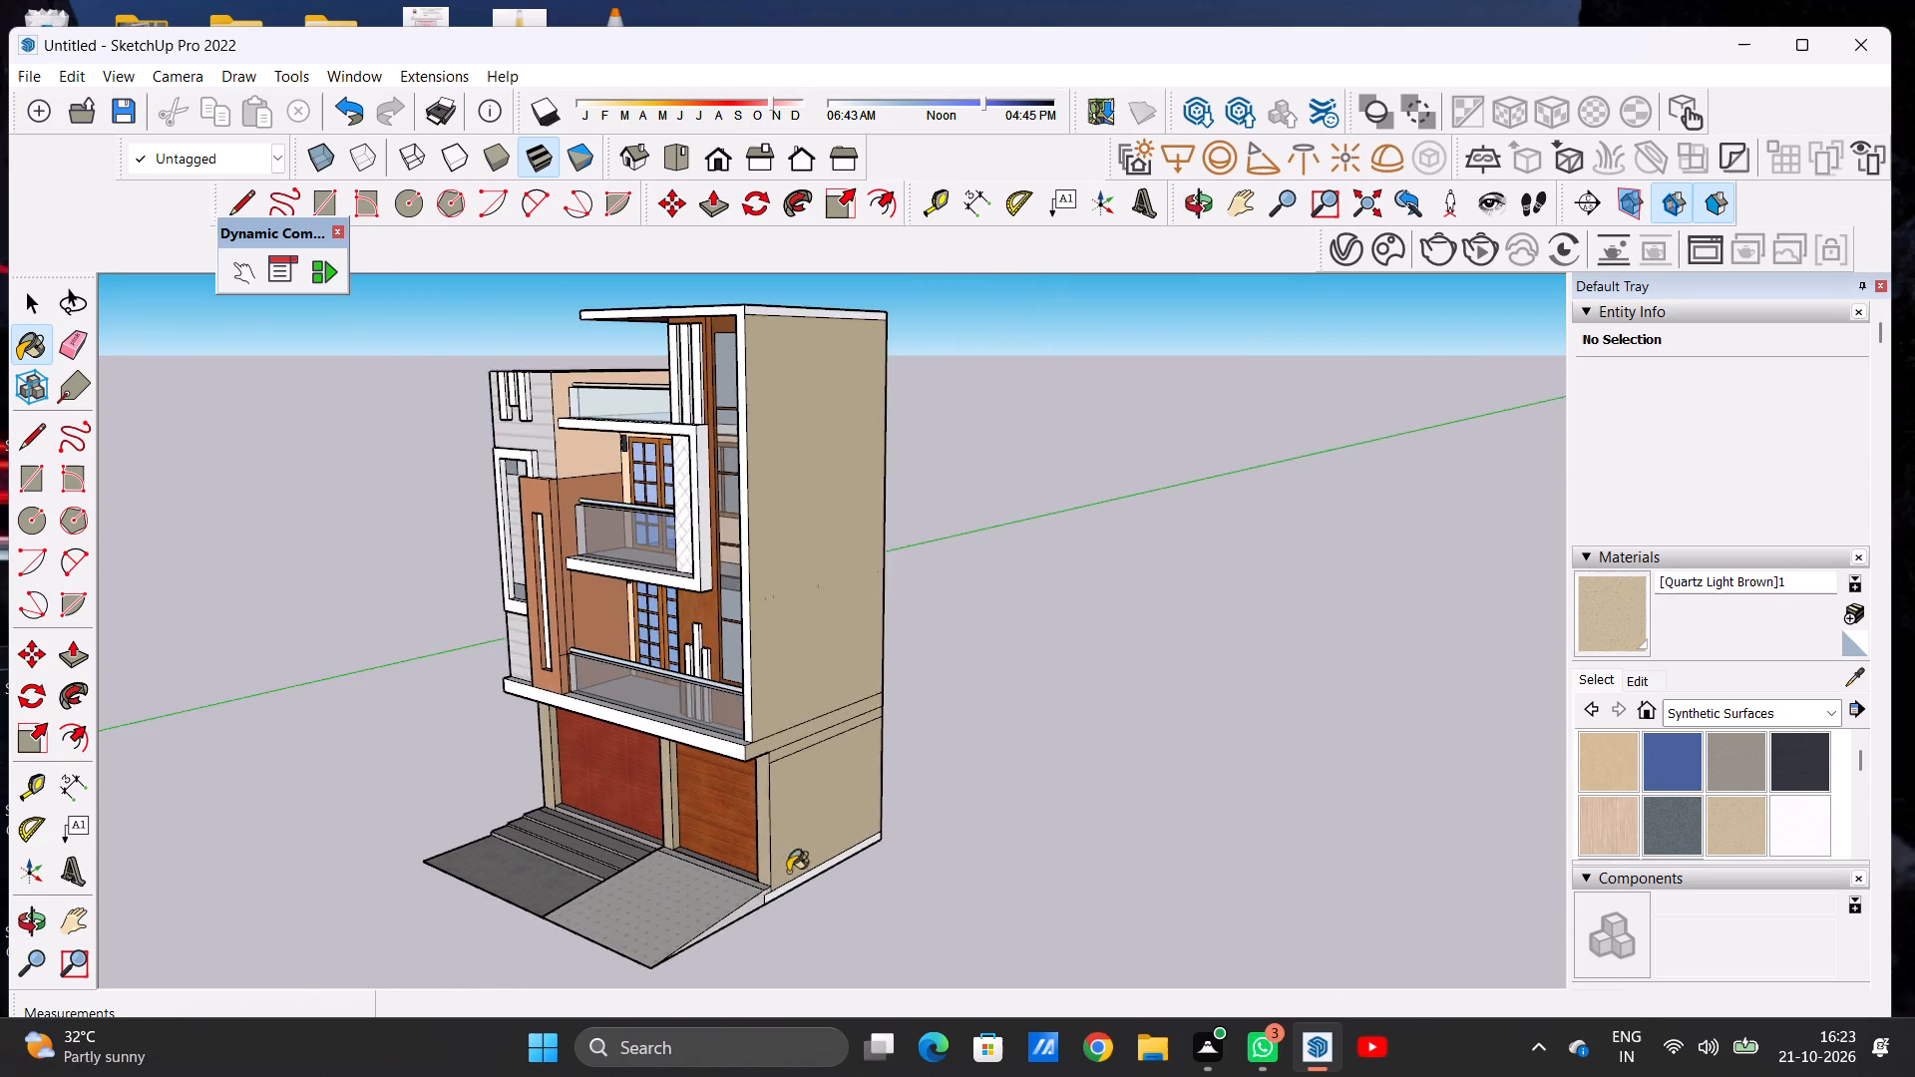
Paint the white plinth strip along the base of the same side wall with Quartz Light Brown.
scroll(796, 944, "up", 12)
scroll(764, 872, "down", 1)
scroll(747, 851, "up", 7)
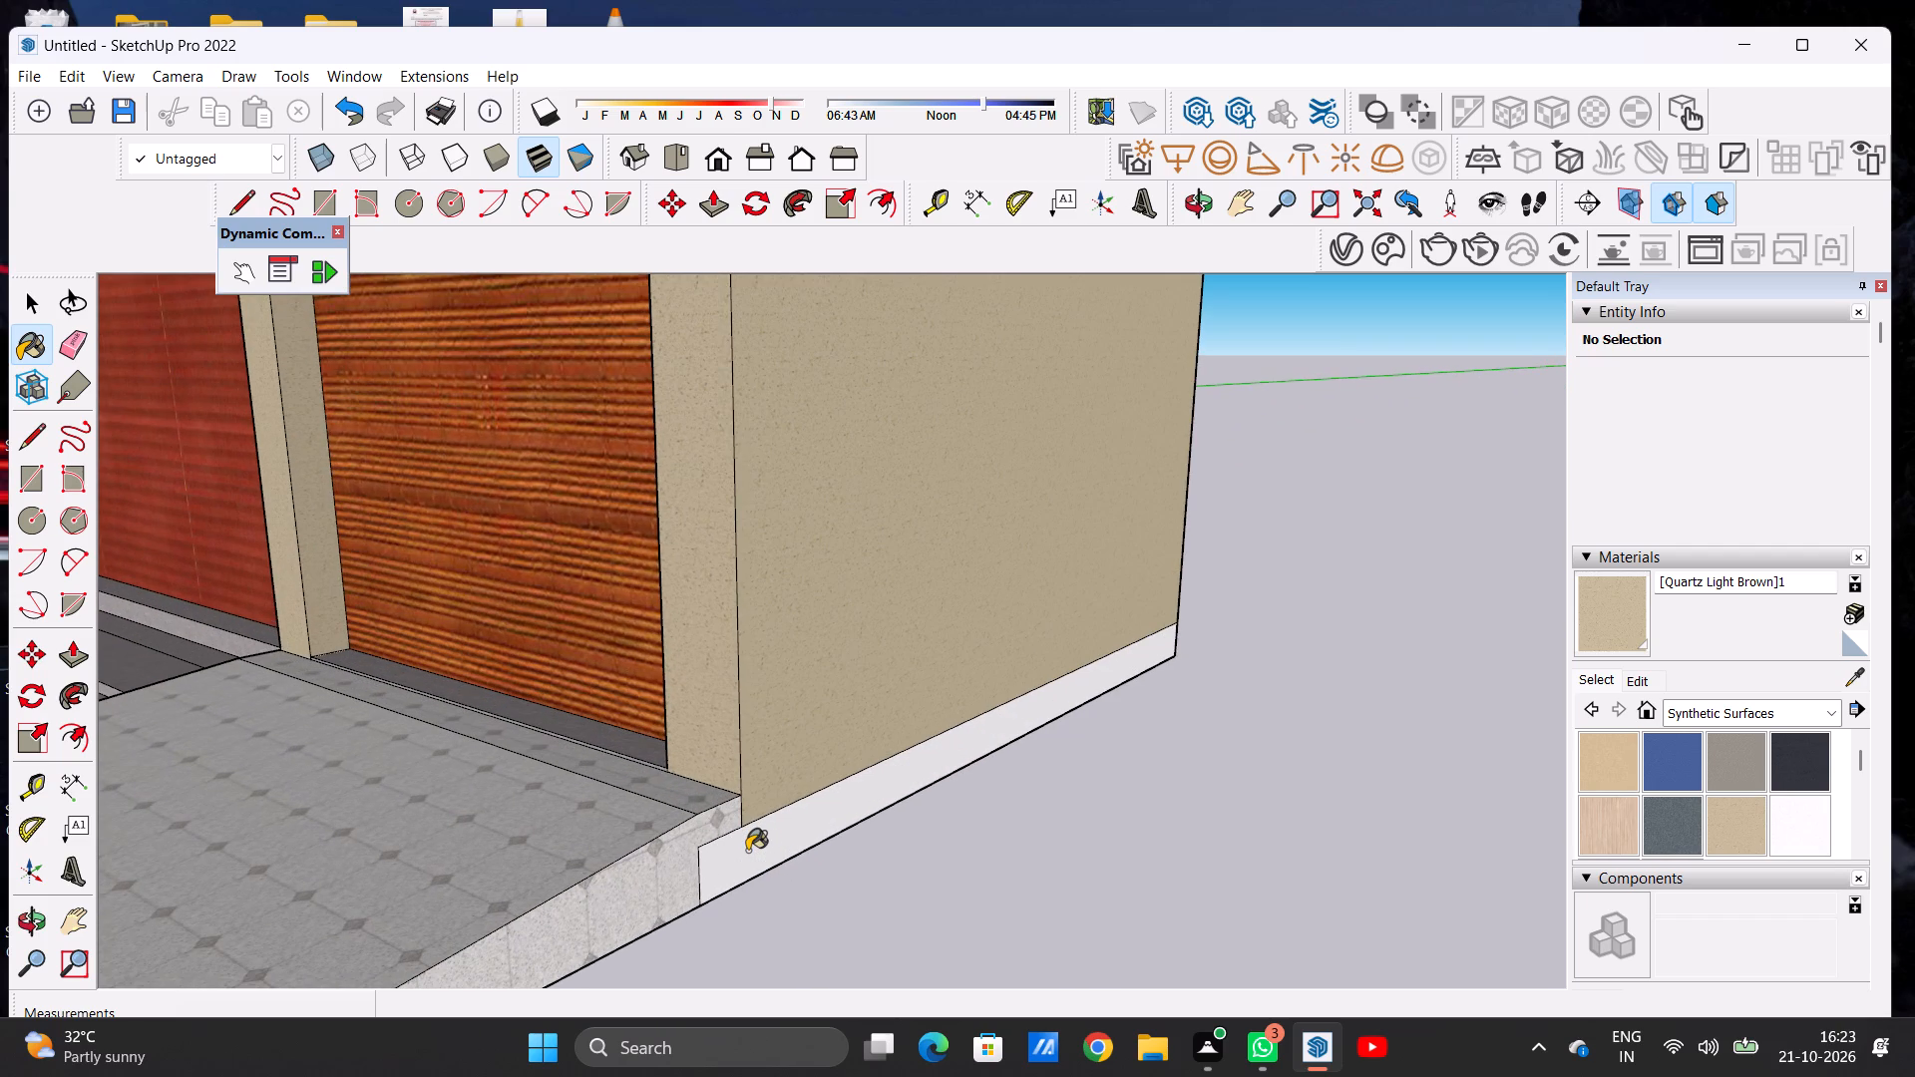
left_click(747, 851)
scroll(754, 845, "down", 9)
scroll(761, 765, "down", 14)
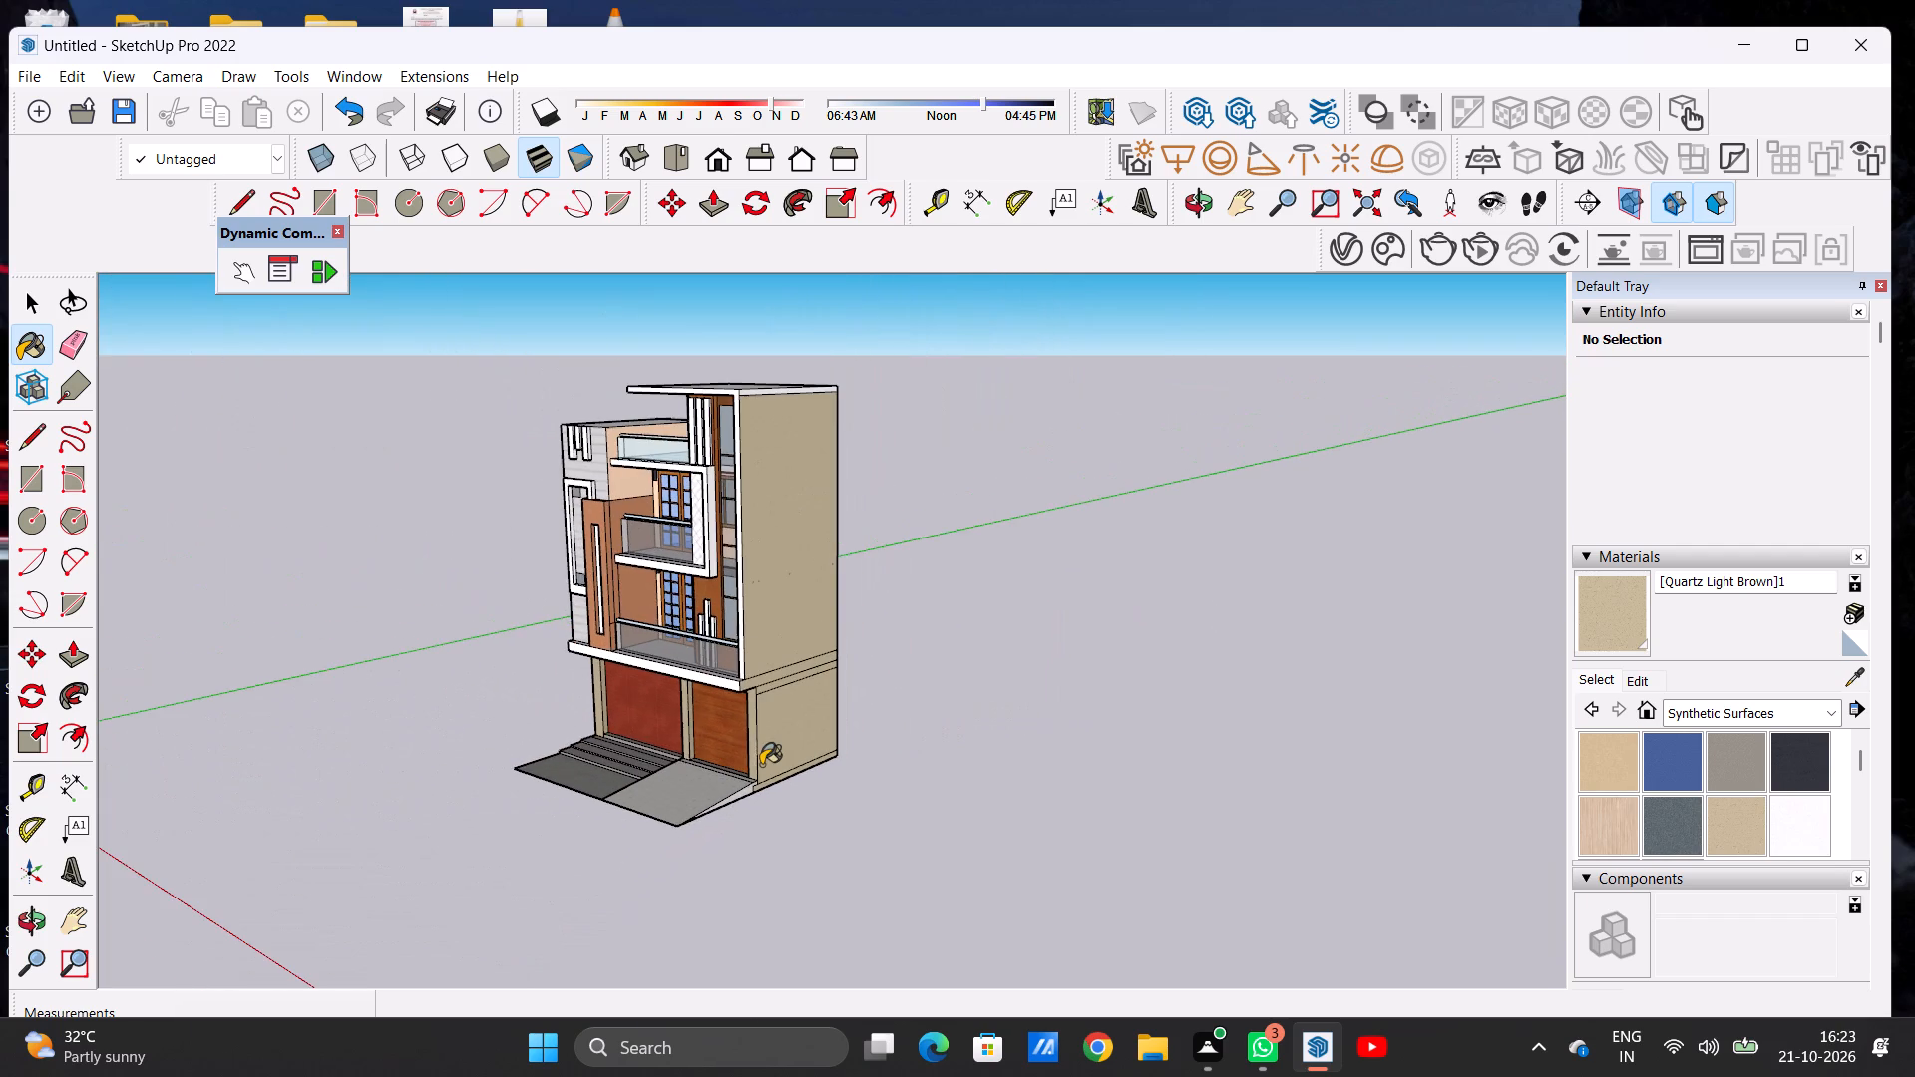
middle_click_drag(990, 729, 625, 730)
scroll(625, 732, "down", 3)
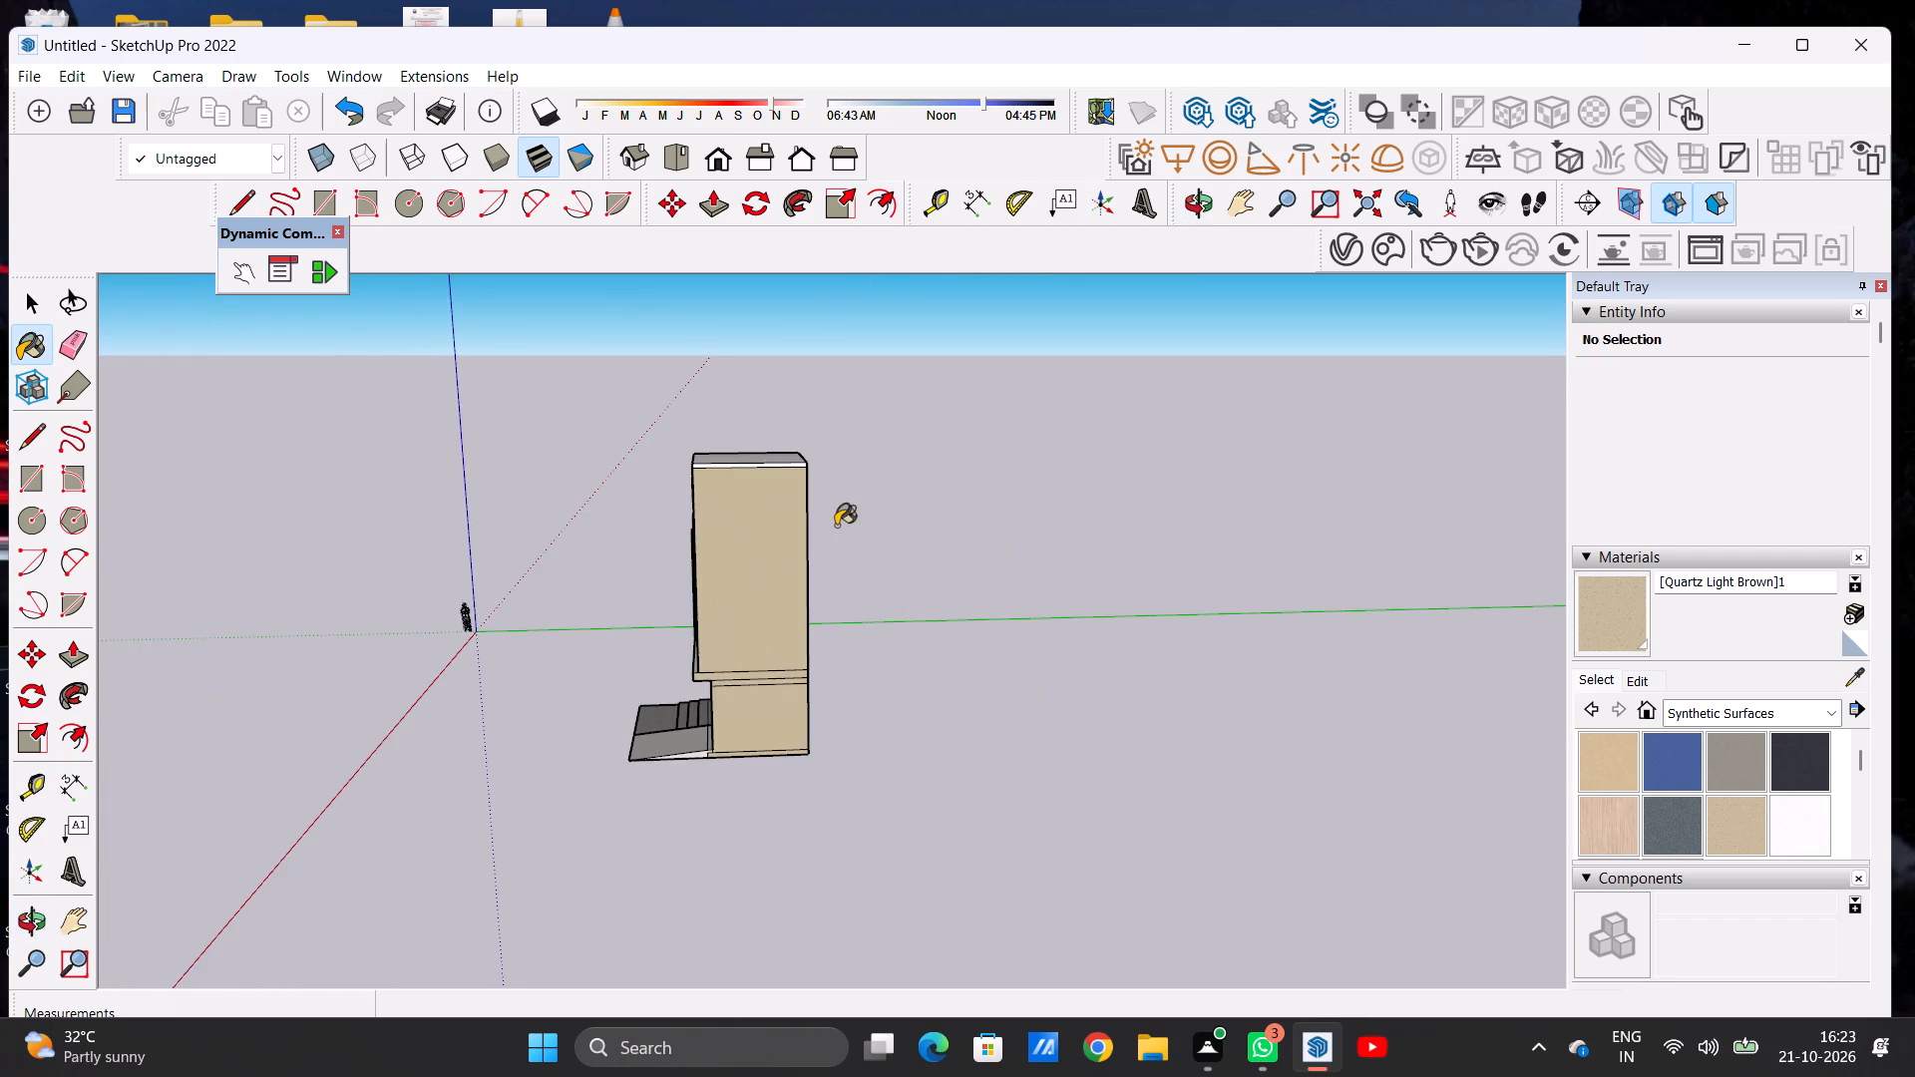
Paint the white roof-slab edge strip at the top of the blank side wall with Quartz Light Brown.
scroll(827, 488, "up", 7)
scroll(722, 413, "up", 7)
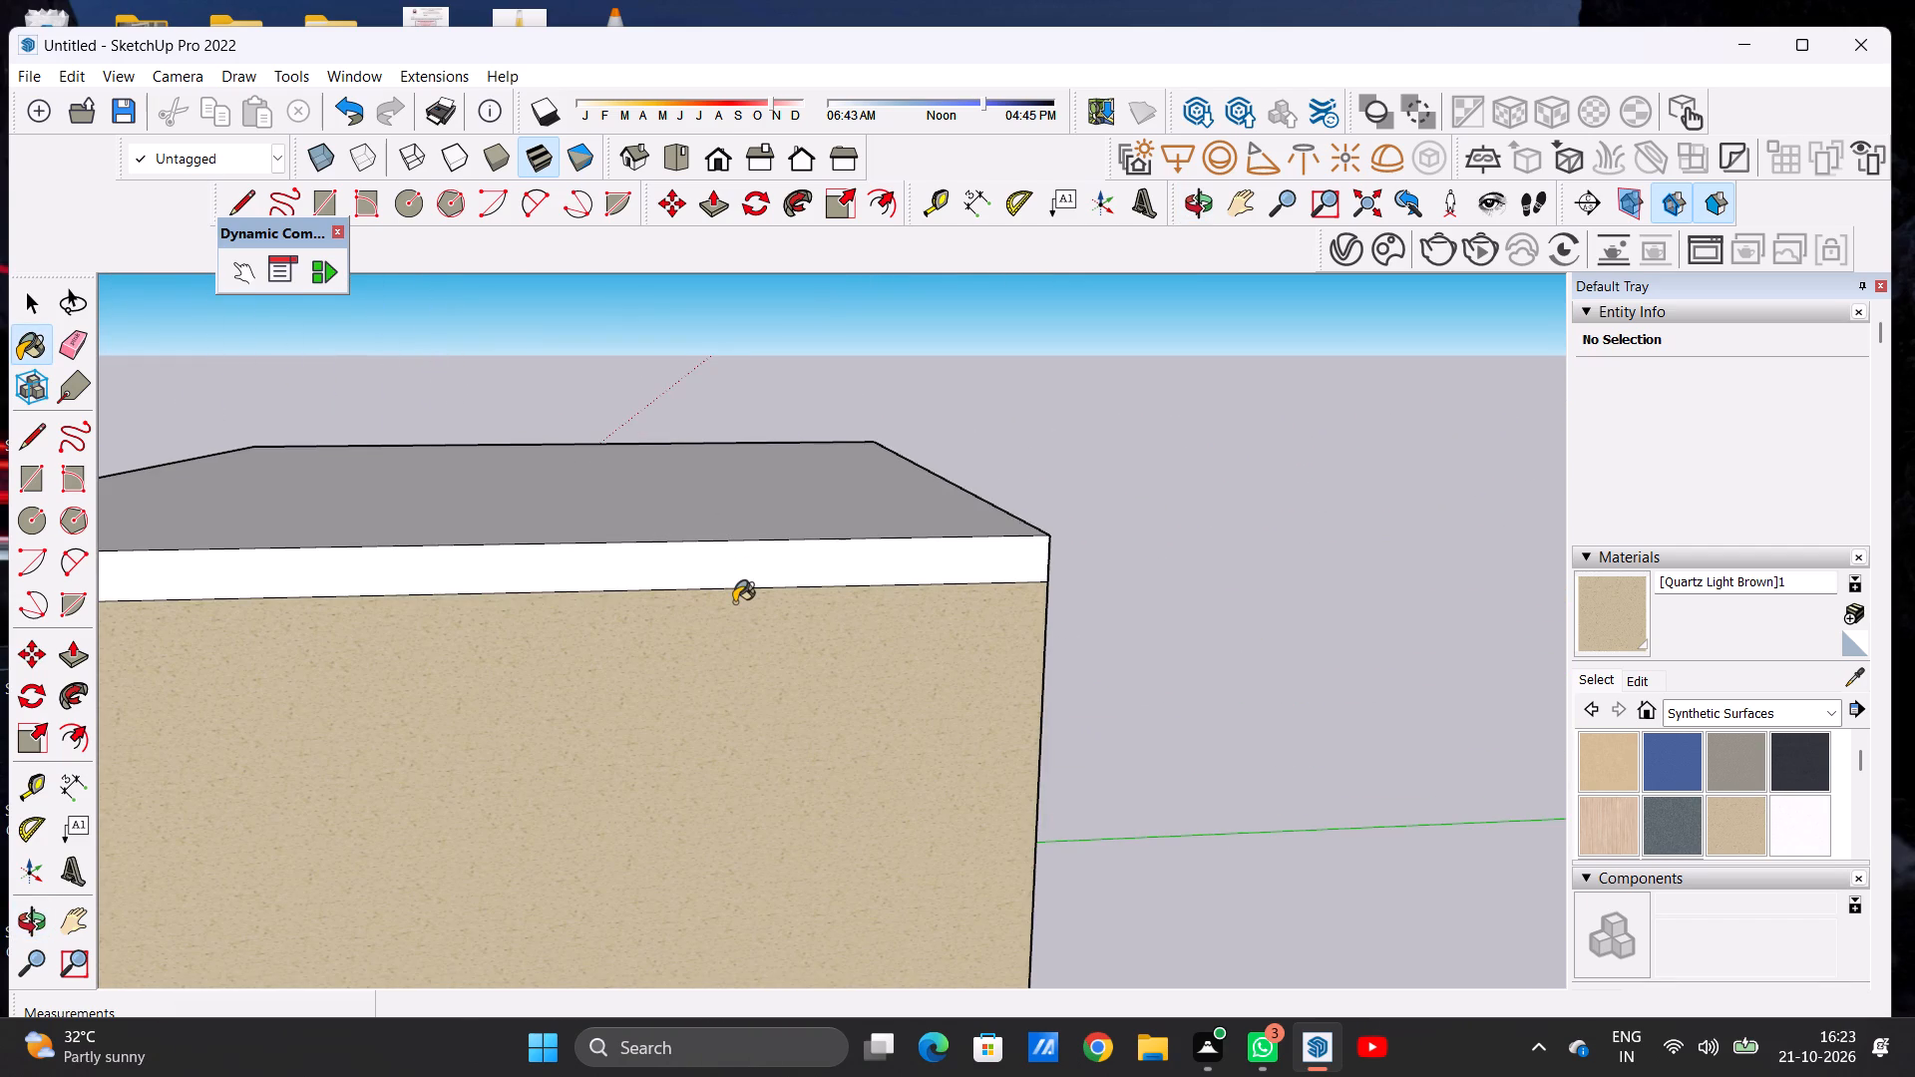
scroll(737, 622, "up", 1)
scroll(737, 625, "down", 1)
scroll(737, 625, "up", 1)
left_click(812, 563)
scroll(752, 623, "down", 3)
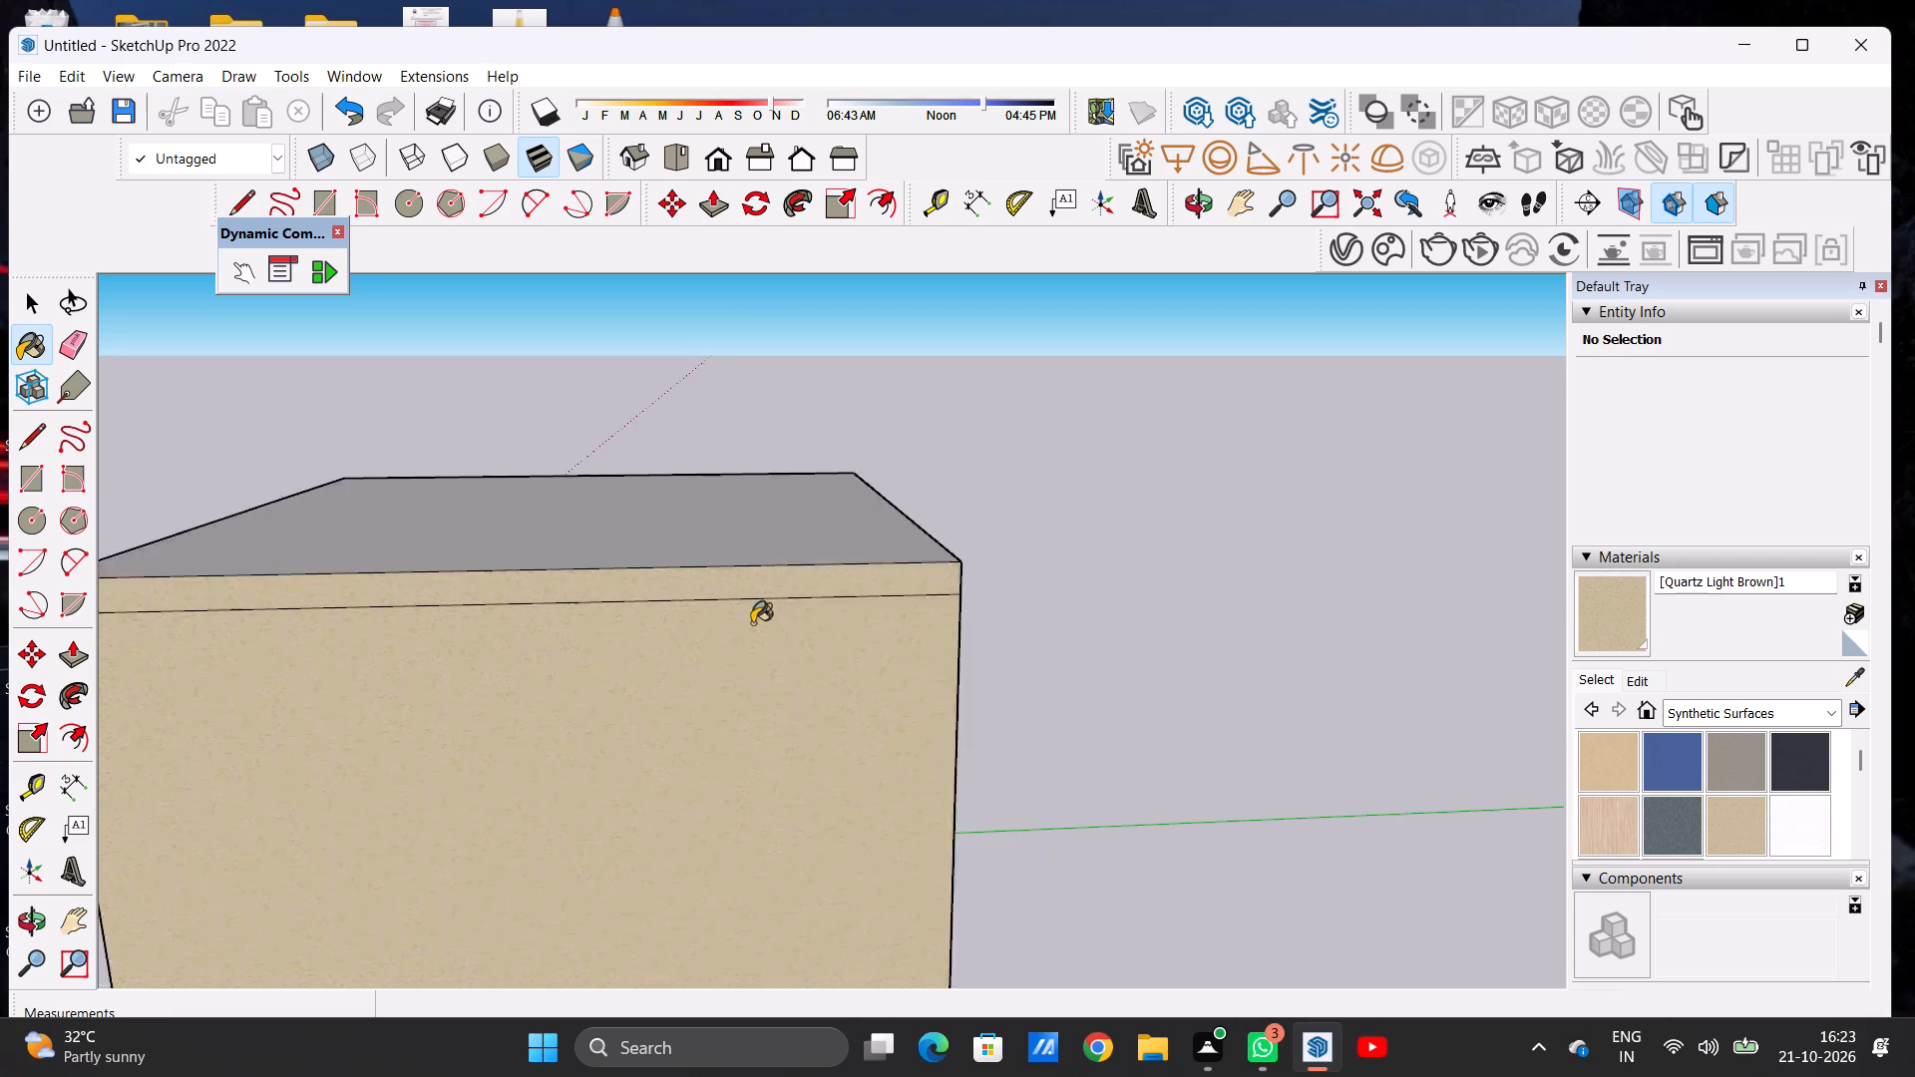
scroll(752, 623, "down", 17)
Paint the roof slab's rear edge and the narrow border strip around the upper rear wall with Quartz Light Brown.
middle_click_drag(955, 647, 377, 644)
scroll(734, 645, "up", 12)
left_click(763, 531)
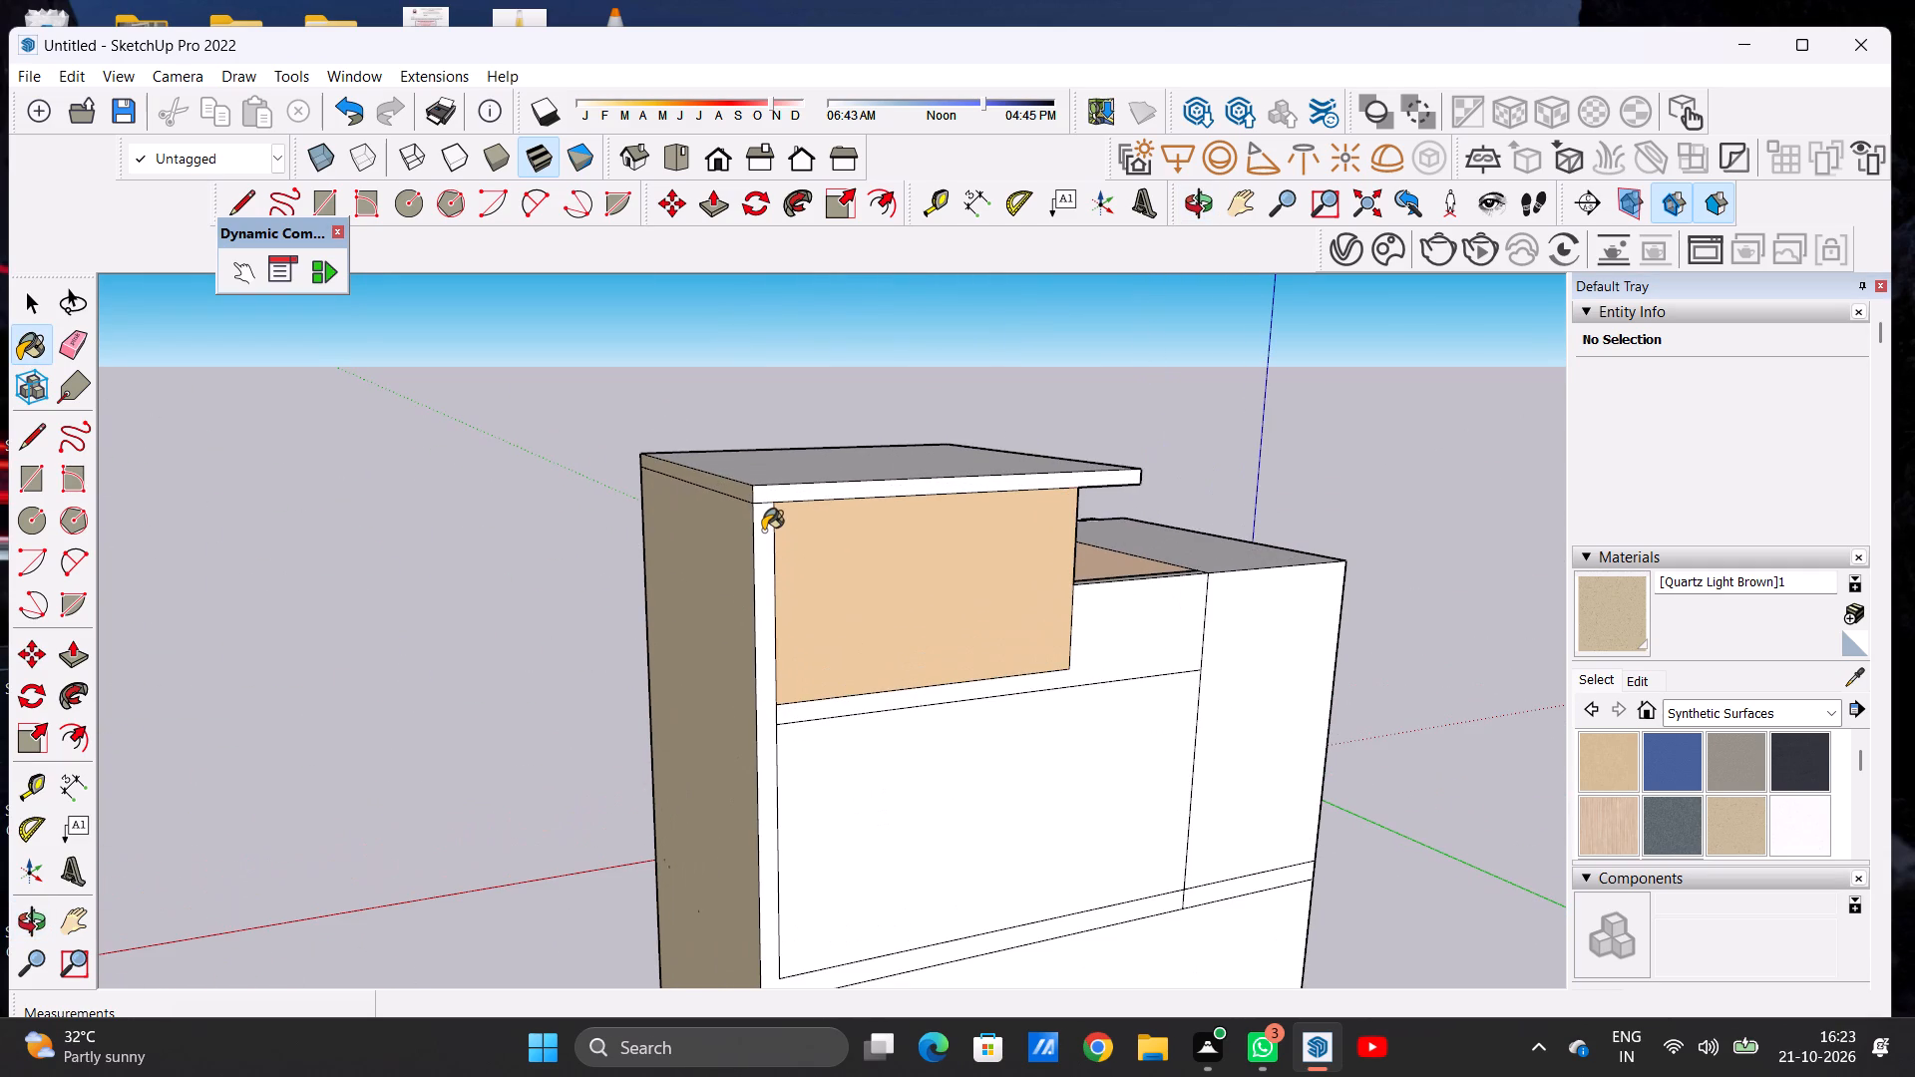
scroll(763, 517, "up", 5)
left_click(752, 490)
scroll(708, 607, "down", 7)
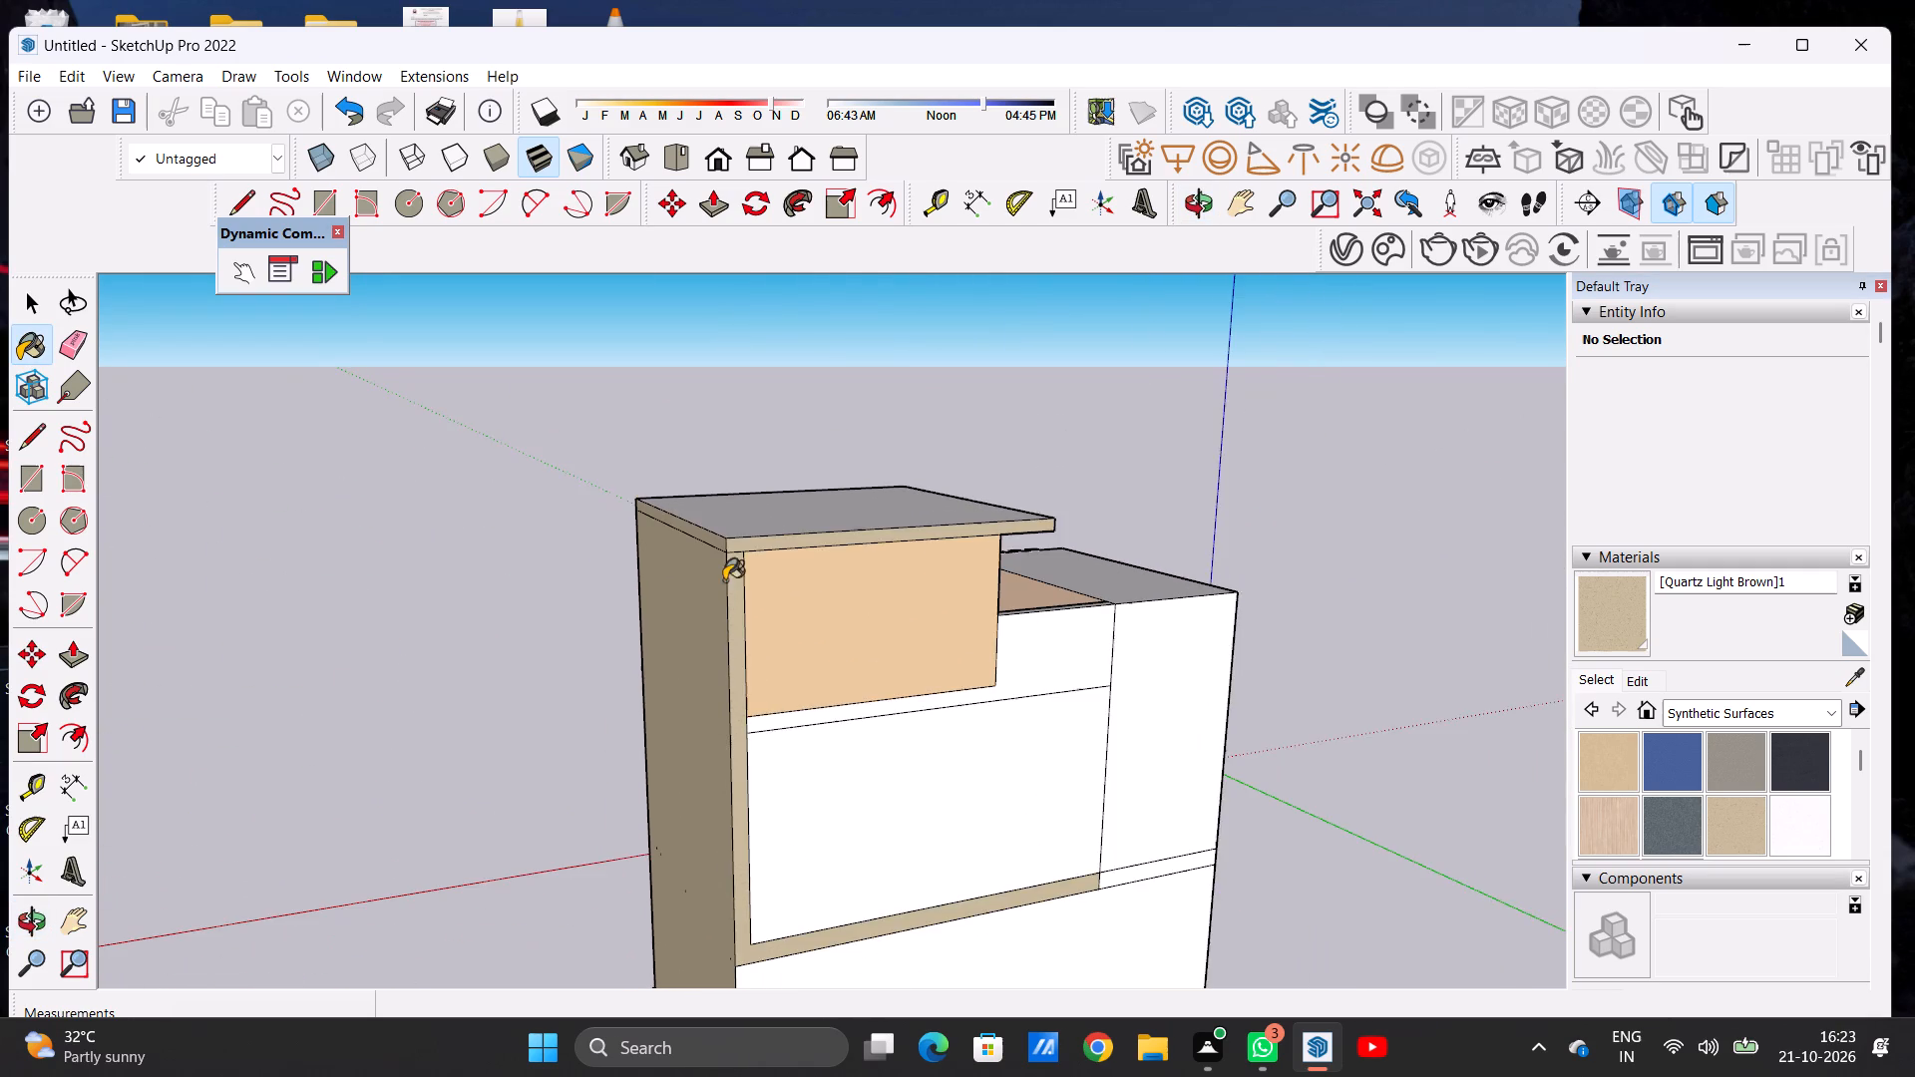
scroll(728, 578, "down", 5)
Paint the band beneath the peach top-floor panel and the large rear wall panel below it with Quartz Light Brown.
scroll(796, 717, "up", 7)
scroll(709, 642, "up", 4)
left_click(694, 604)
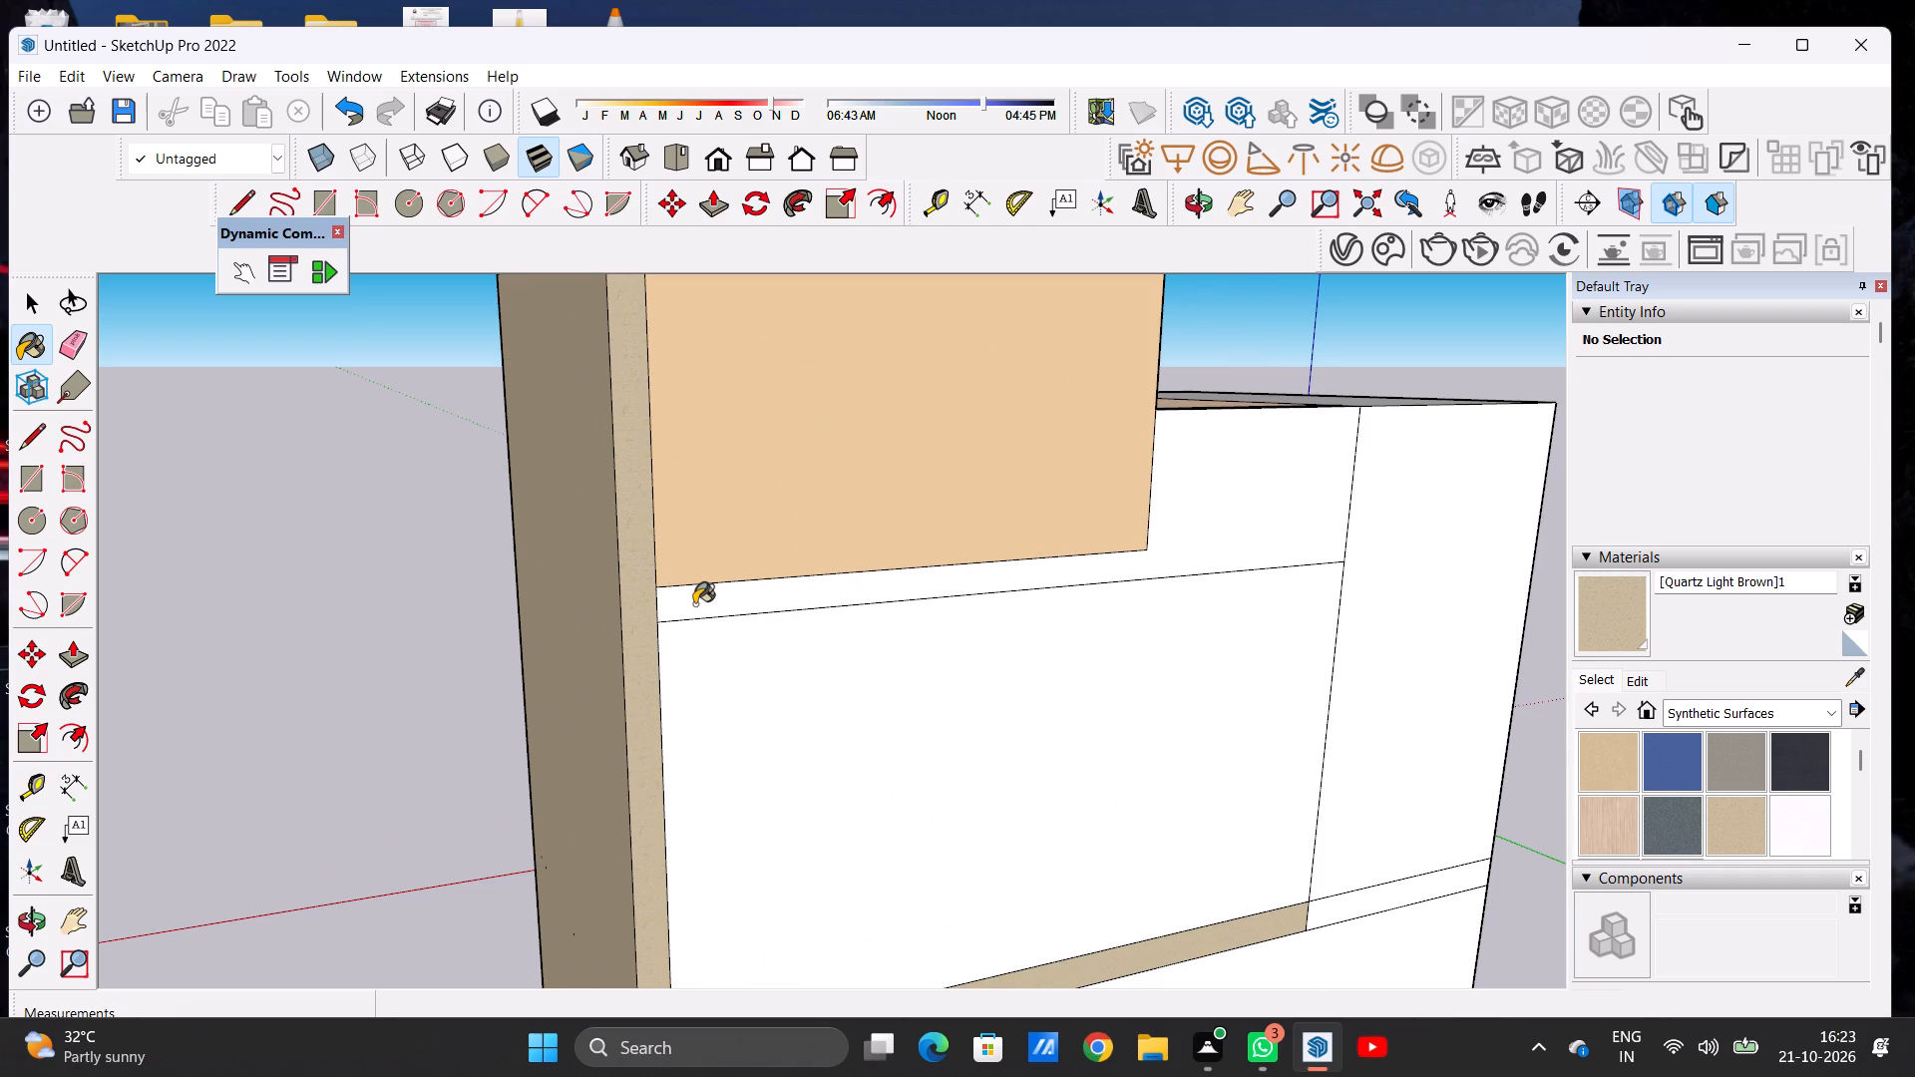
left_click(755, 699)
scroll(723, 660, "down", 10)
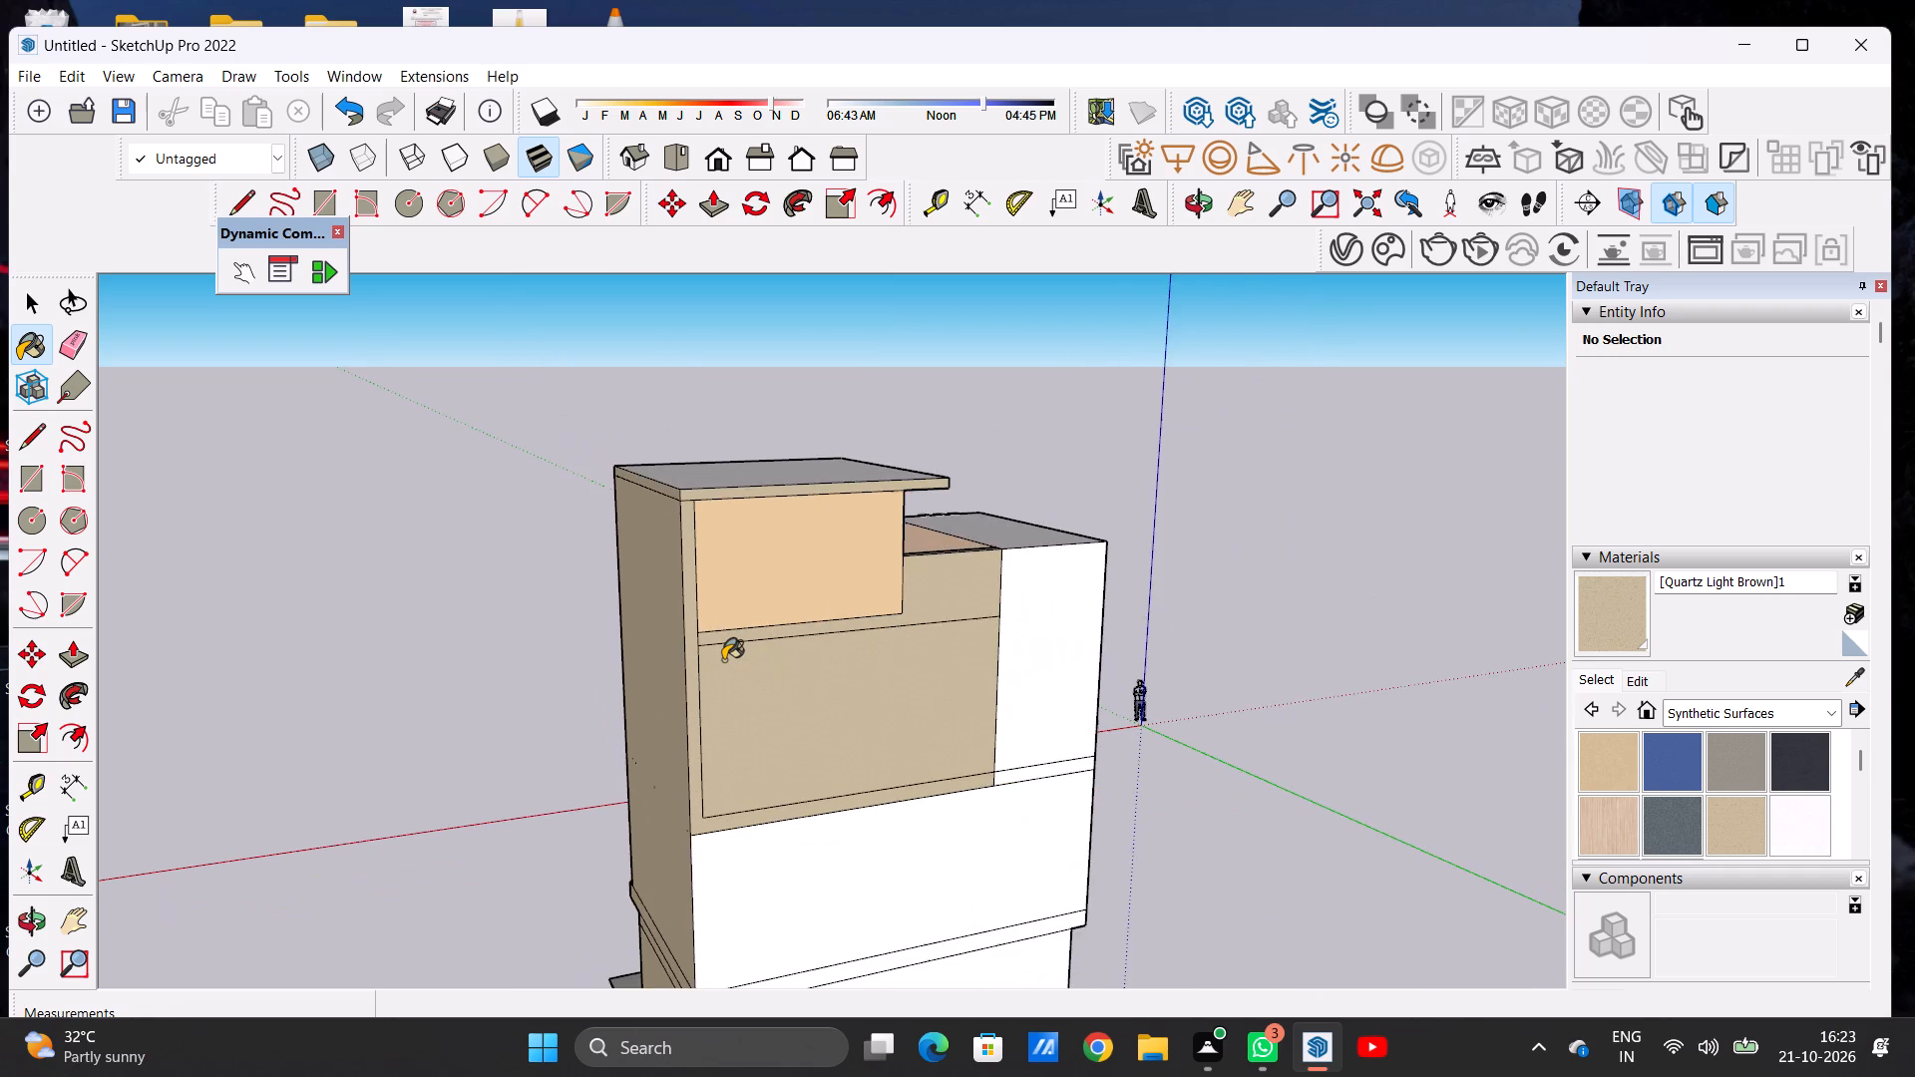
scroll(723, 660, "down", 5)
Paint the tall white rear wall section beside the large panel and the short strip beneath it with Quartz Light Brown.
scroll(732, 784, "up", 7)
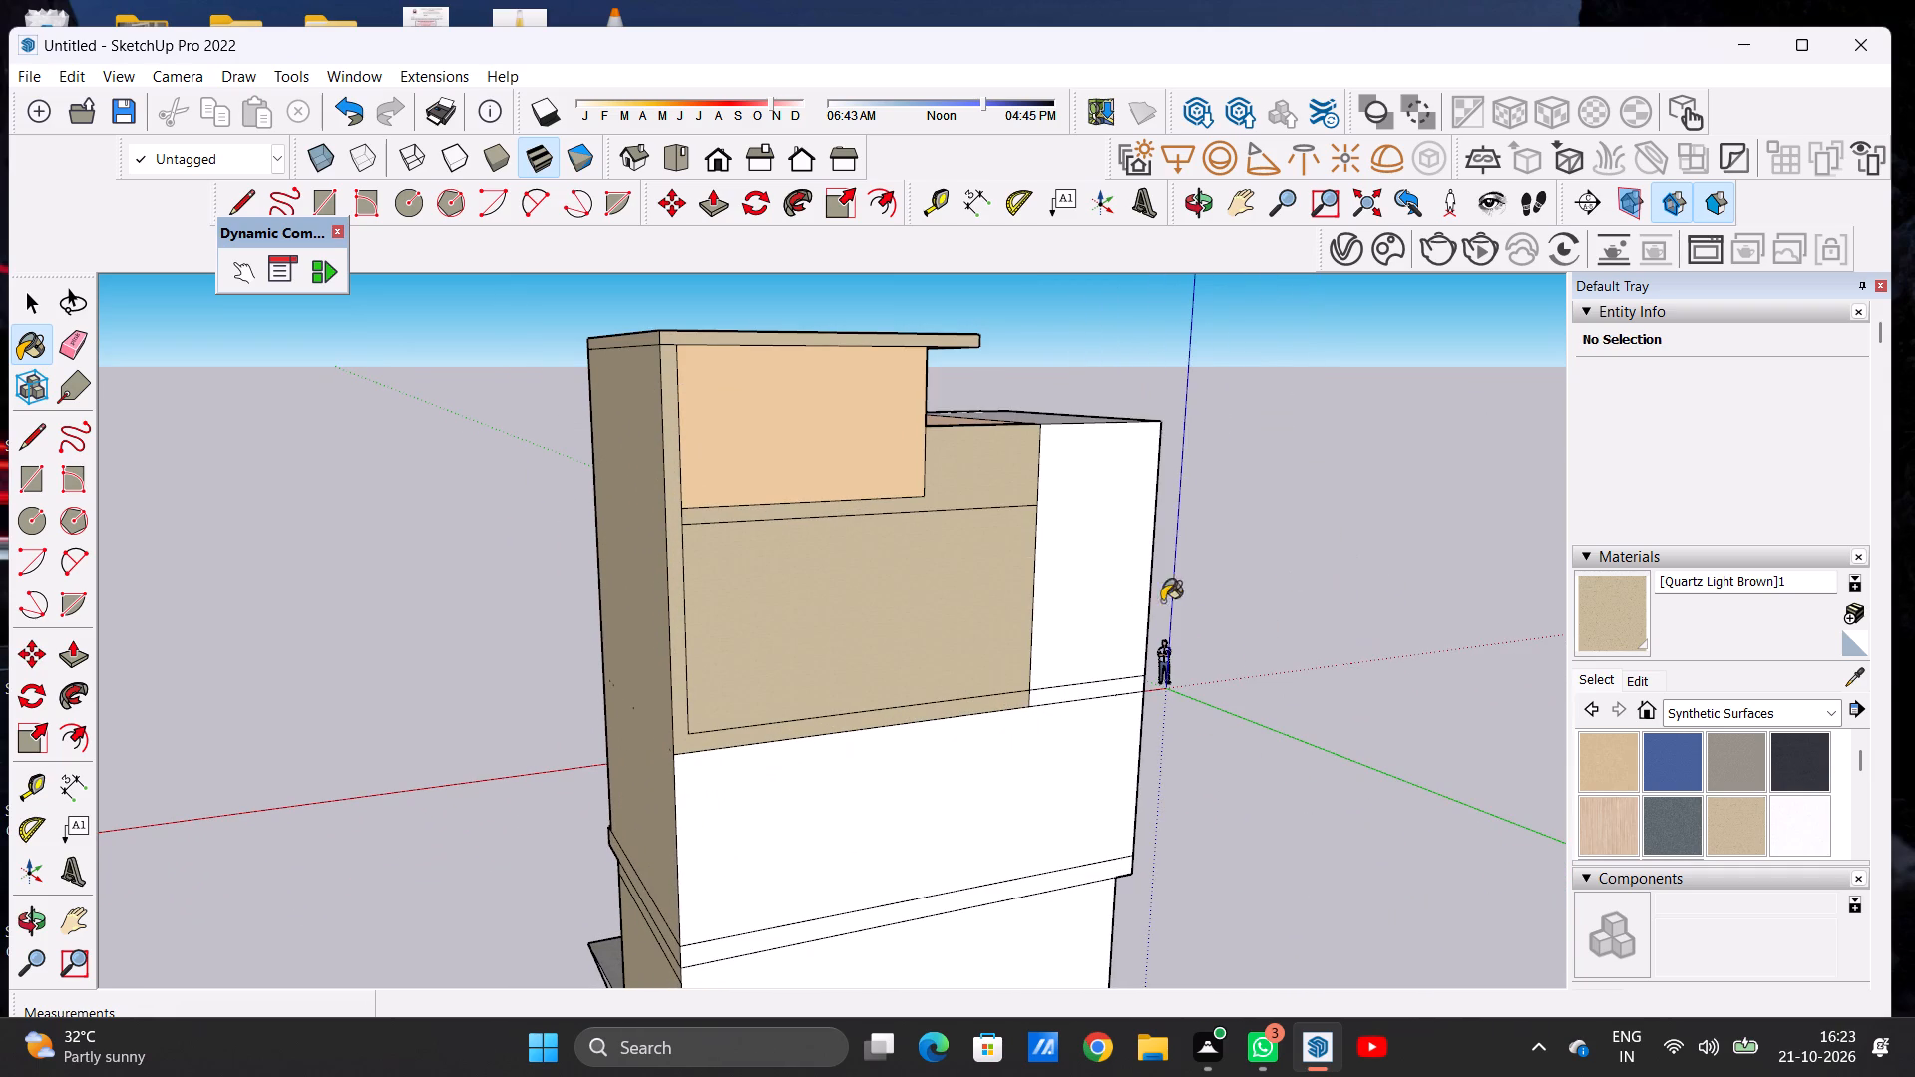
left_click(1107, 601)
scroll(1057, 722, "up", 7)
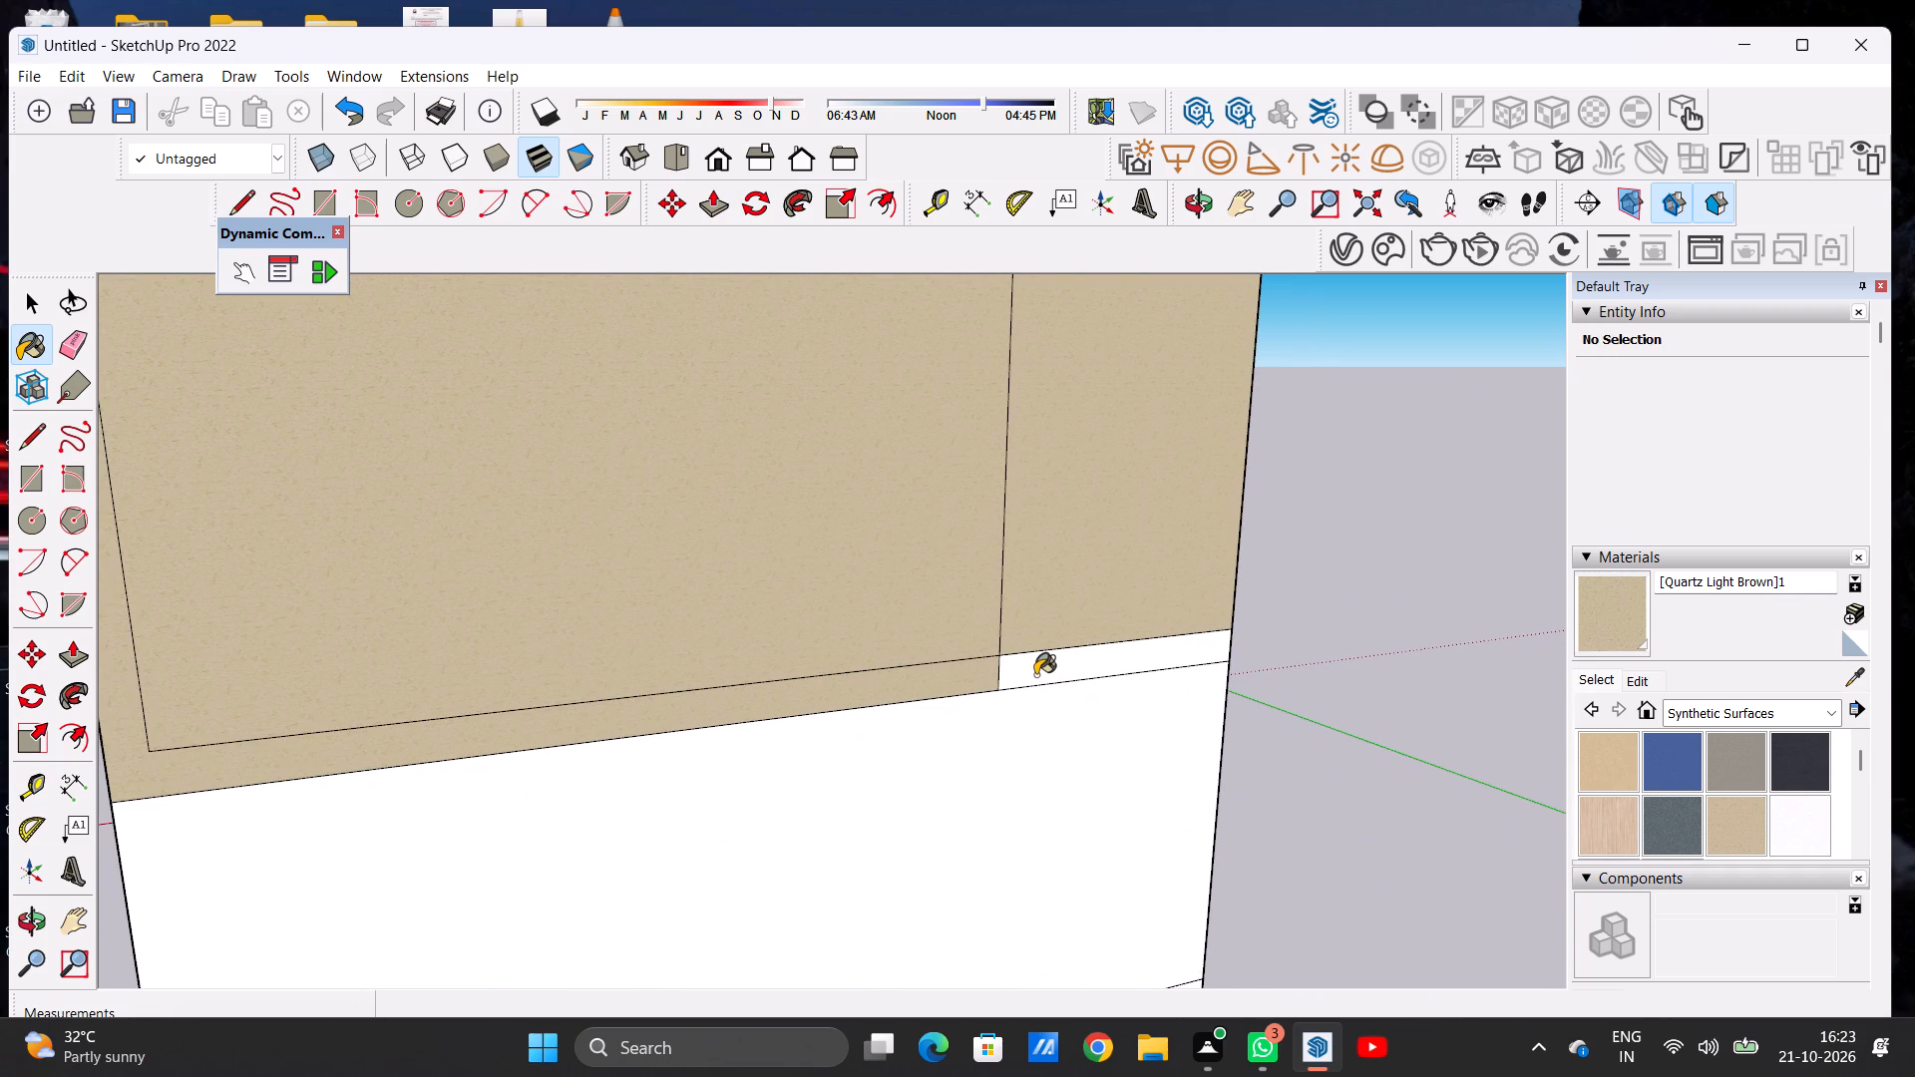
left_click(1035, 675)
scroll(1014, 666, "down", 6)
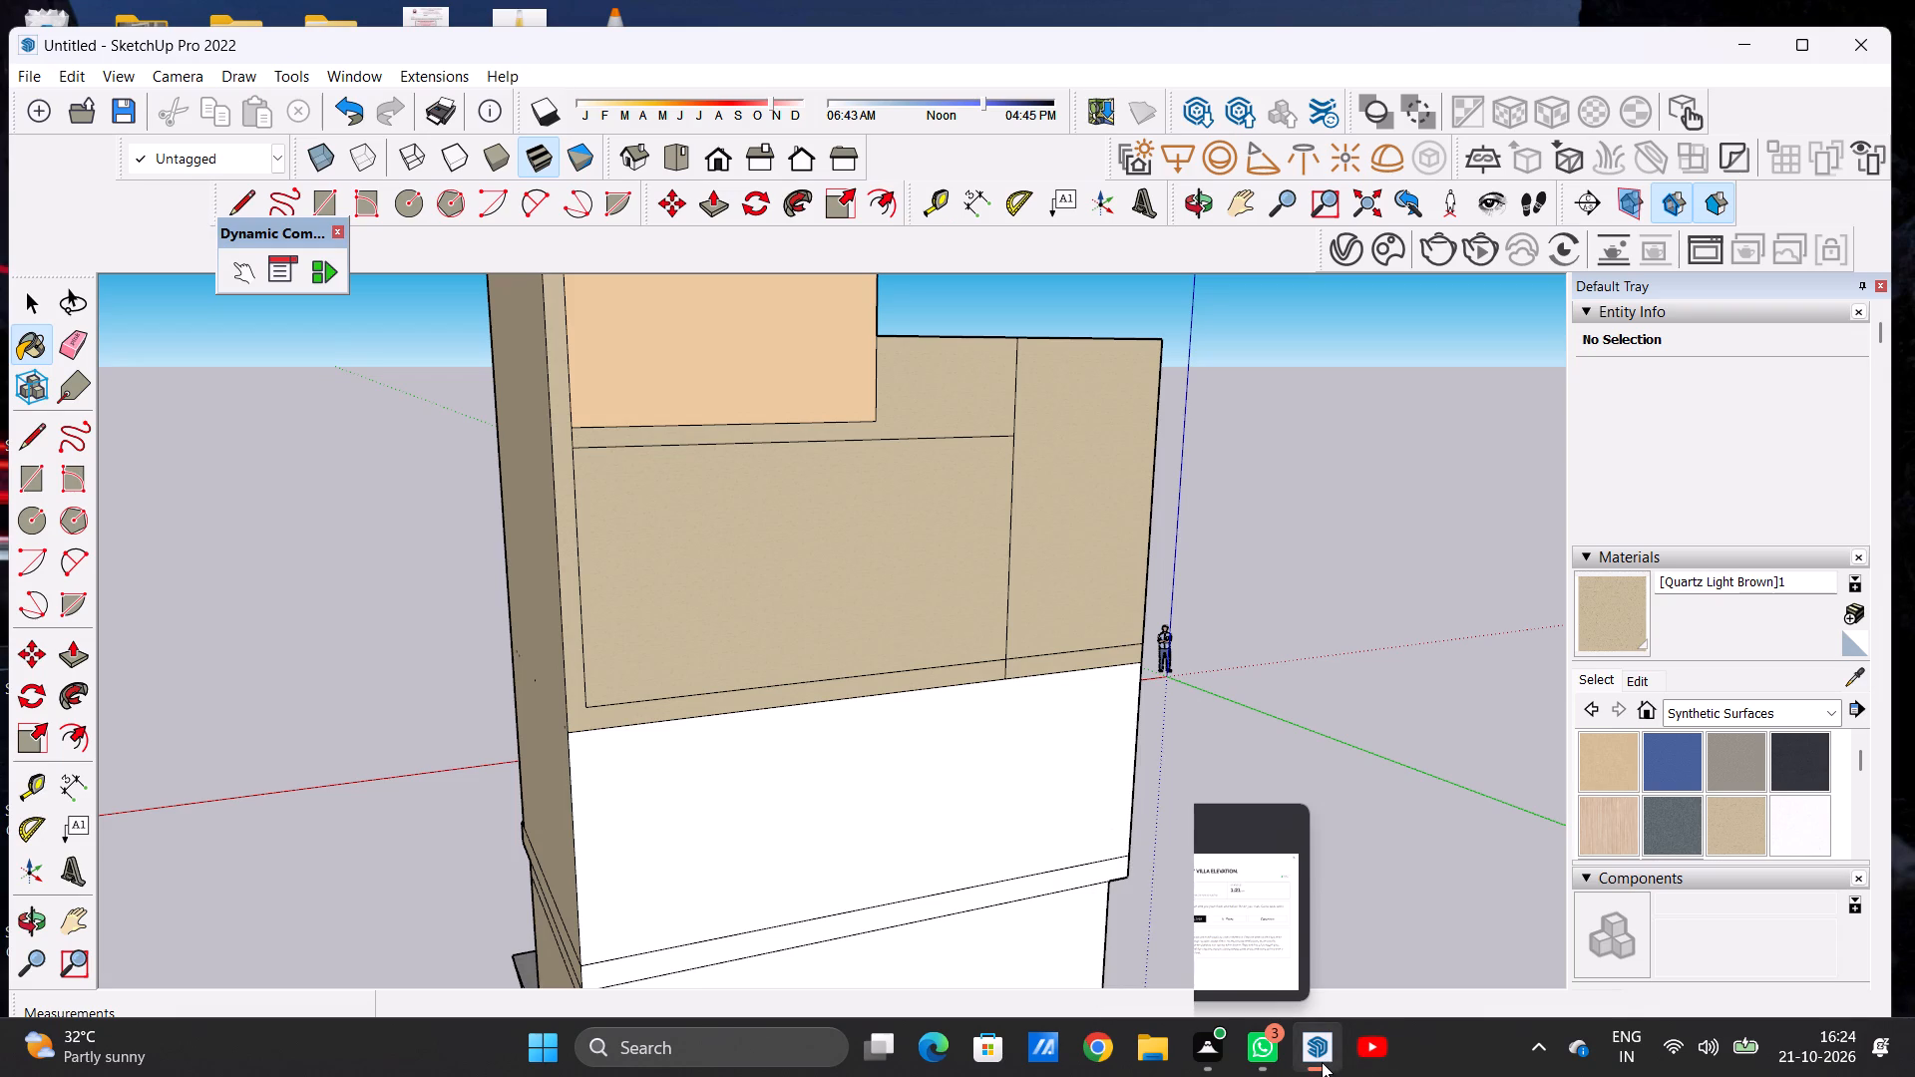
Paint the remaining white rear wall, including the first-floor slab edge and the ground-floor wall, with Quartz Light Brown.
left_click(1295, 937)
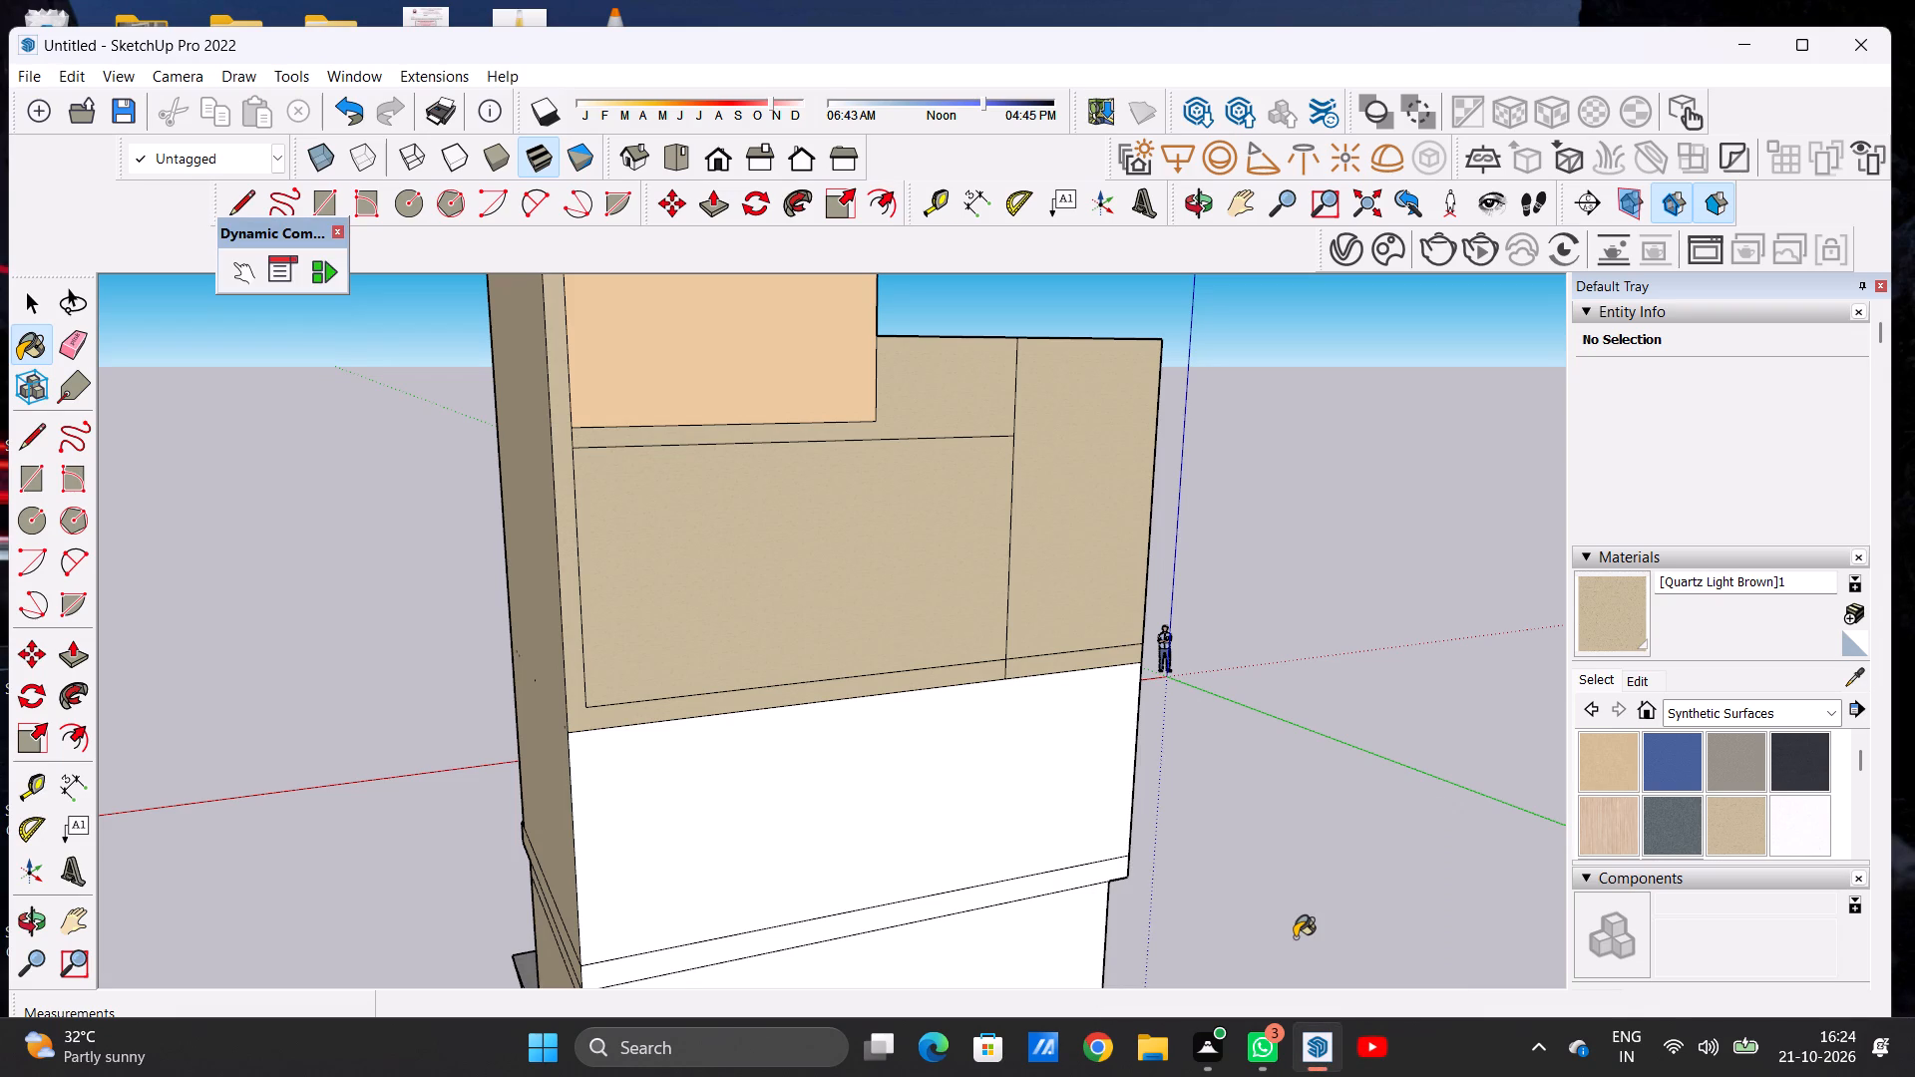
scroll(846, 537, "down", 10)
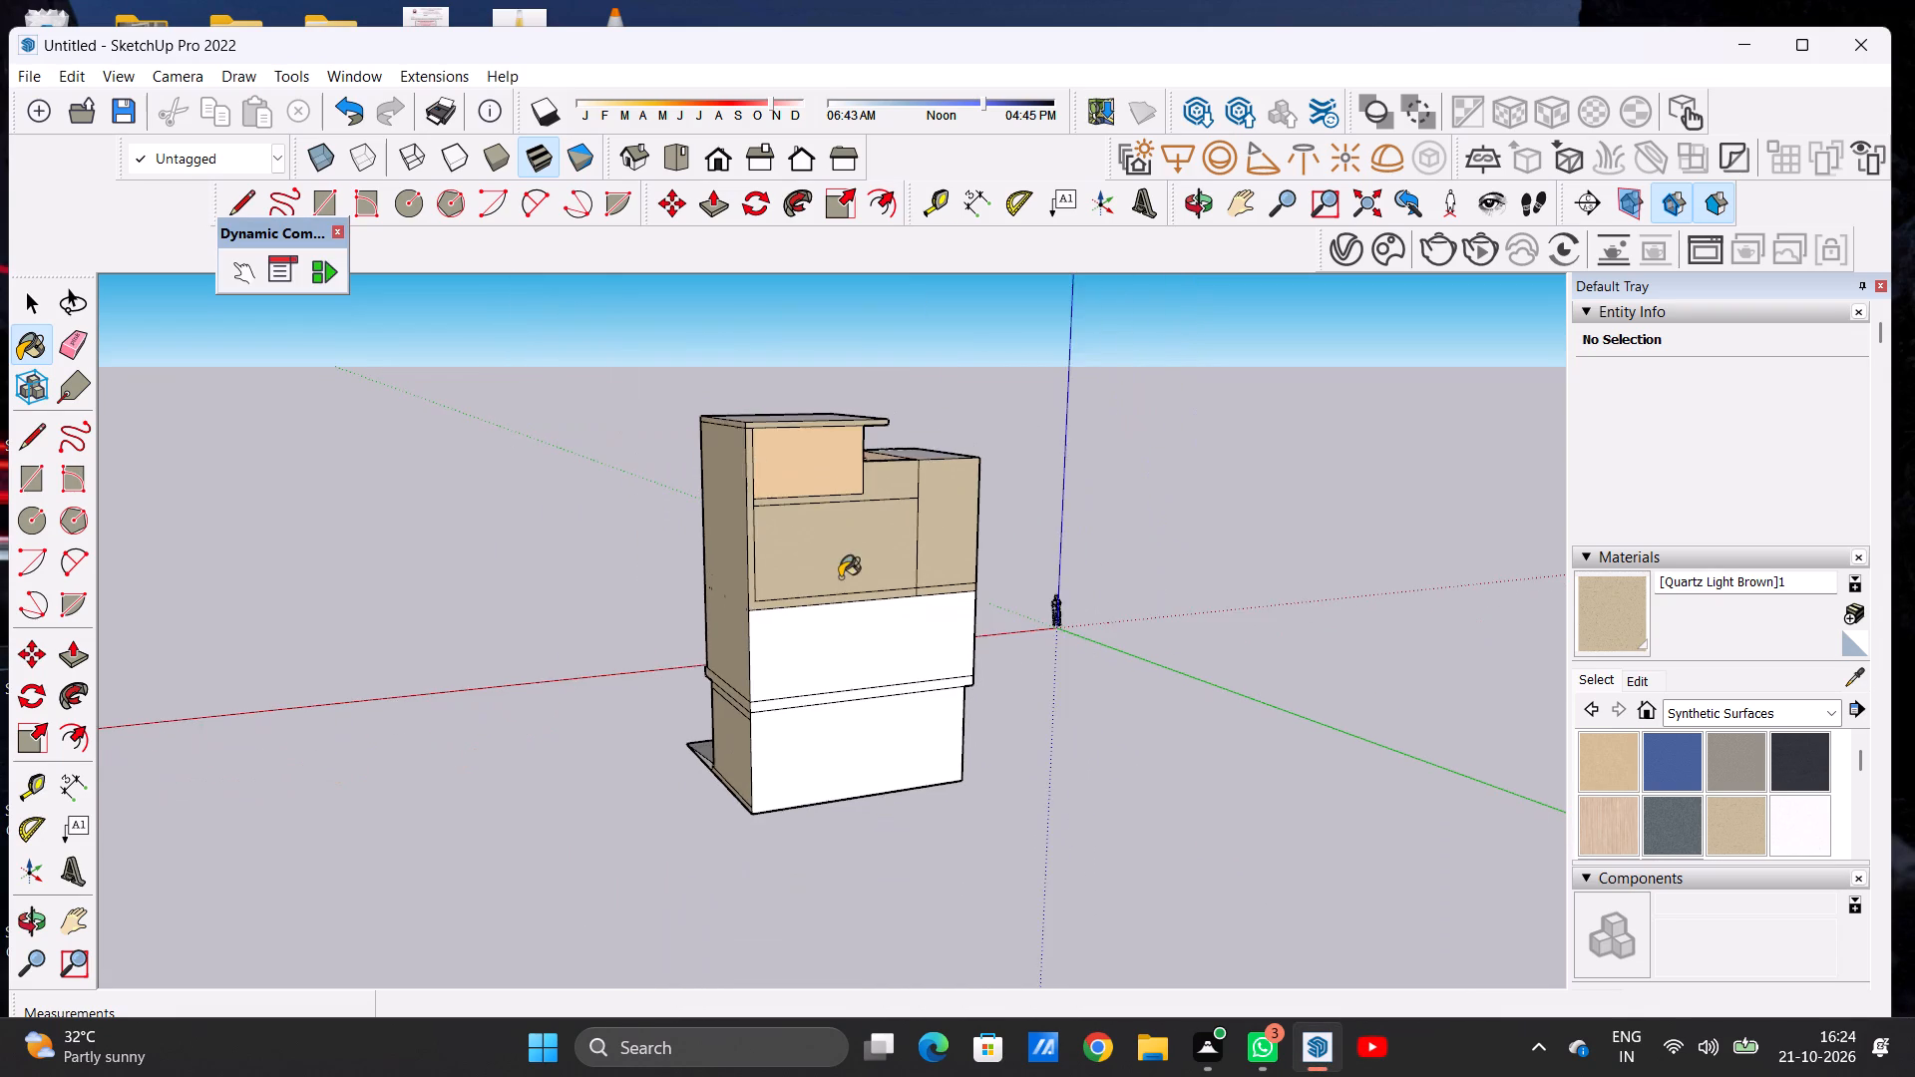
scroll(837, 583, "up", 9)
scroll(728, 673, "up", 2)
left_click(727, 673)
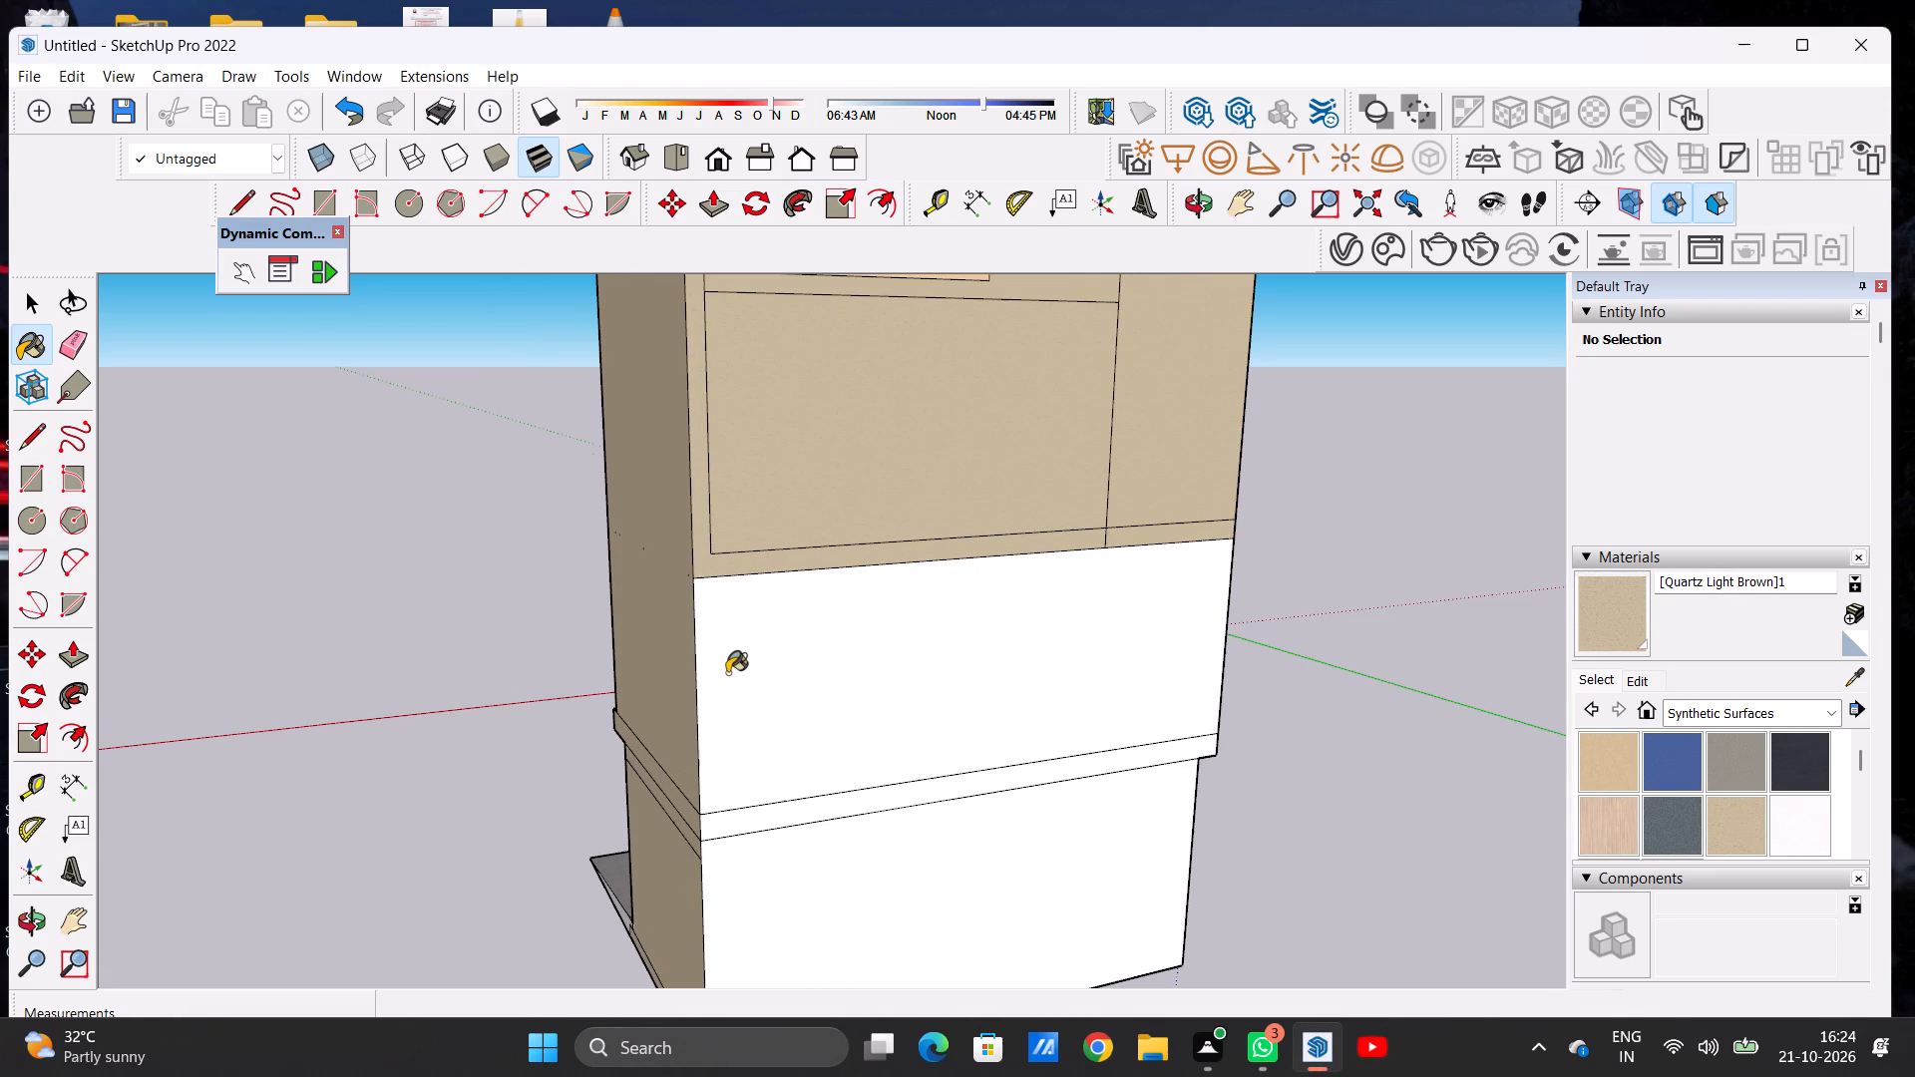
scroll(729, 641, "down", 6)
middle_click_drag(849, 721, 882, 702)
scroll(745, 721, "up", 8)
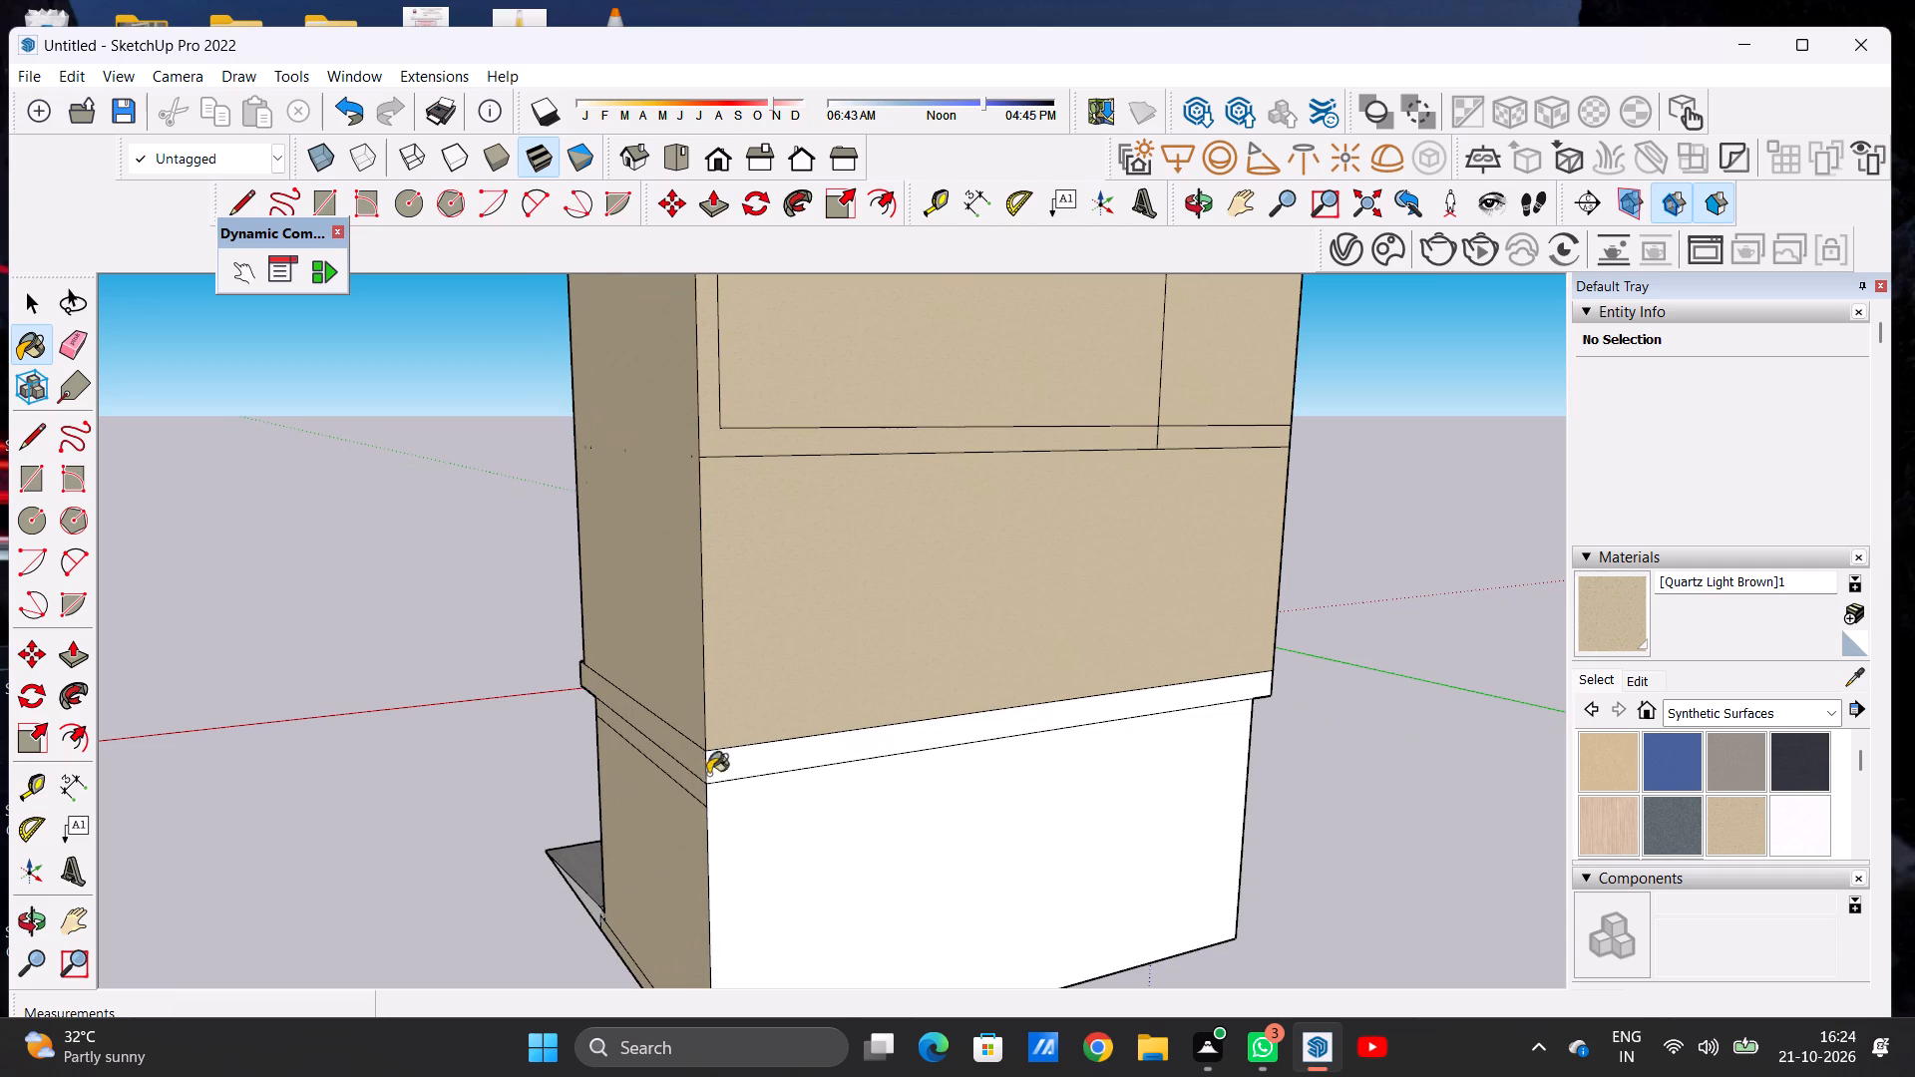
left_click(717, 770)
left_click(782, 861)
key("space")
scroll(704, 635, "down", 8)
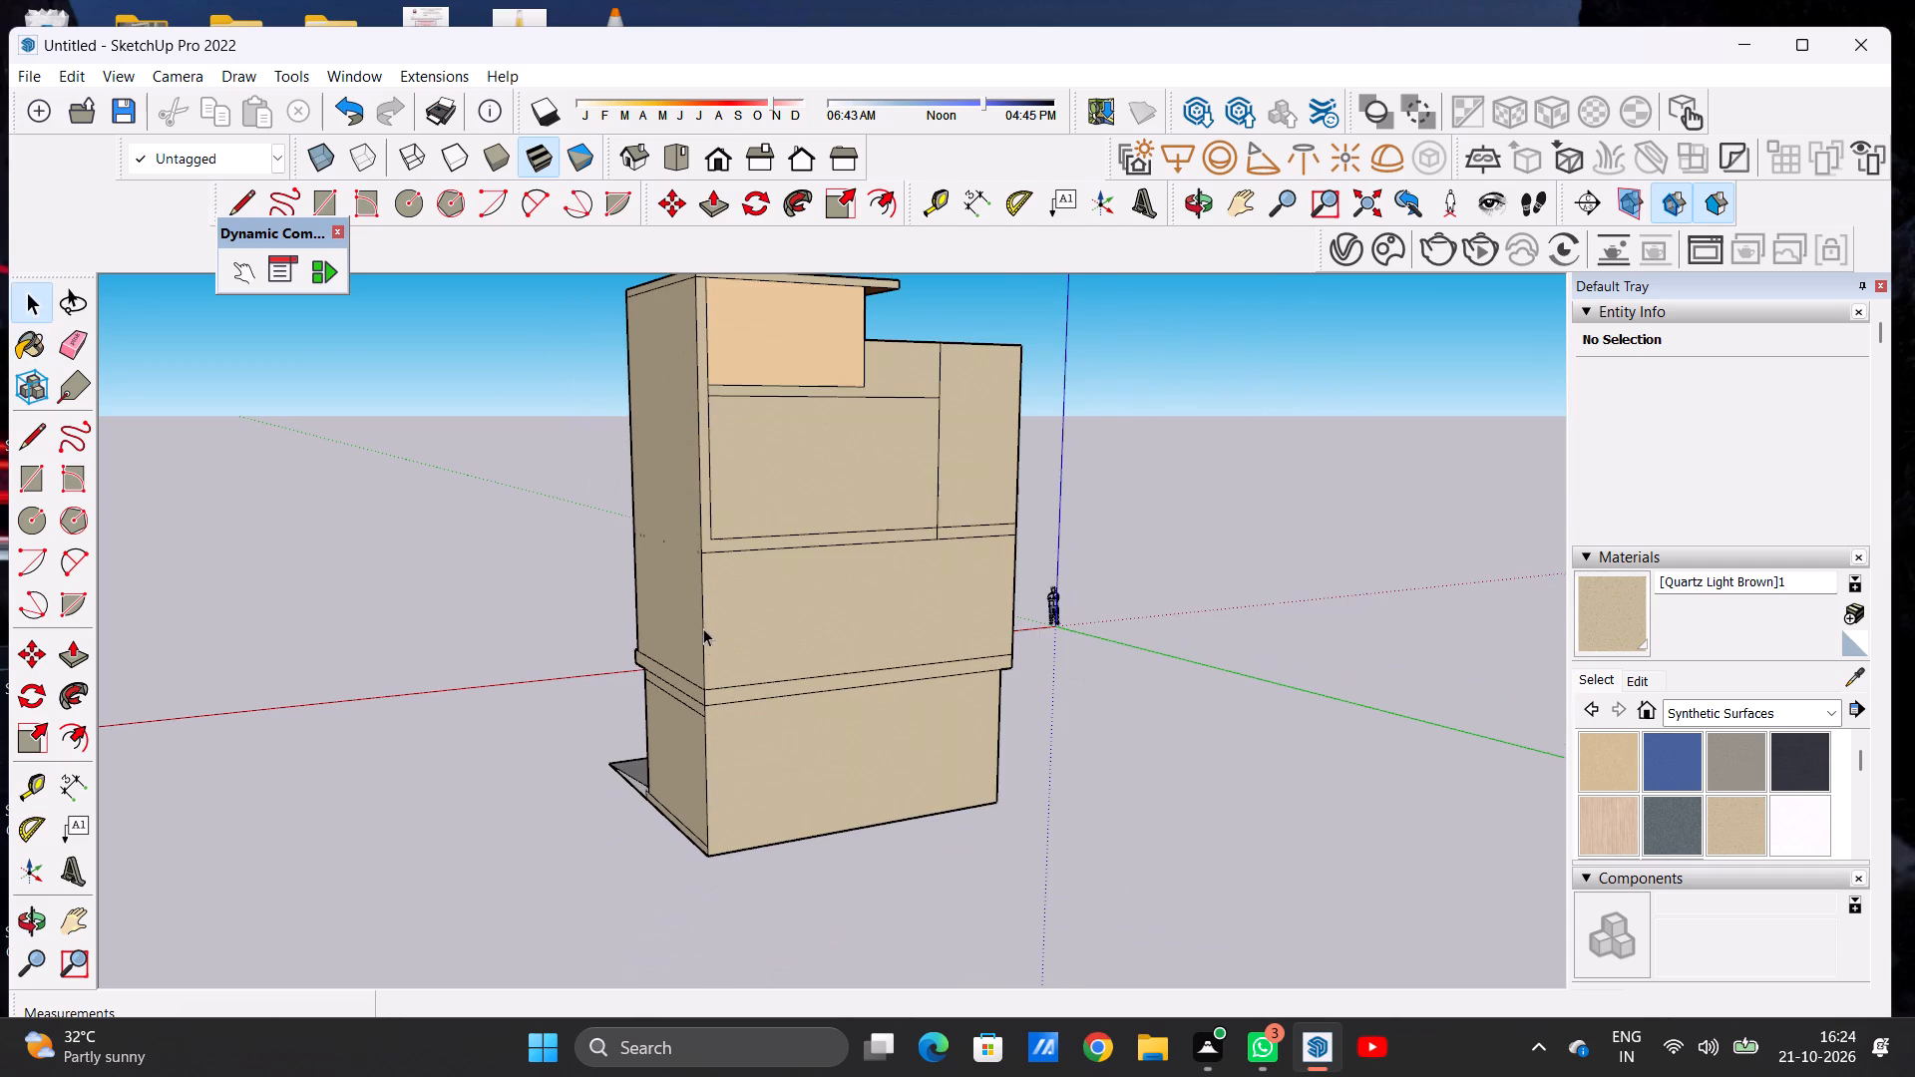
Examine the whole house in the standard front view.
left_click(716, 140)
scroll(689, 625, "down", 5)
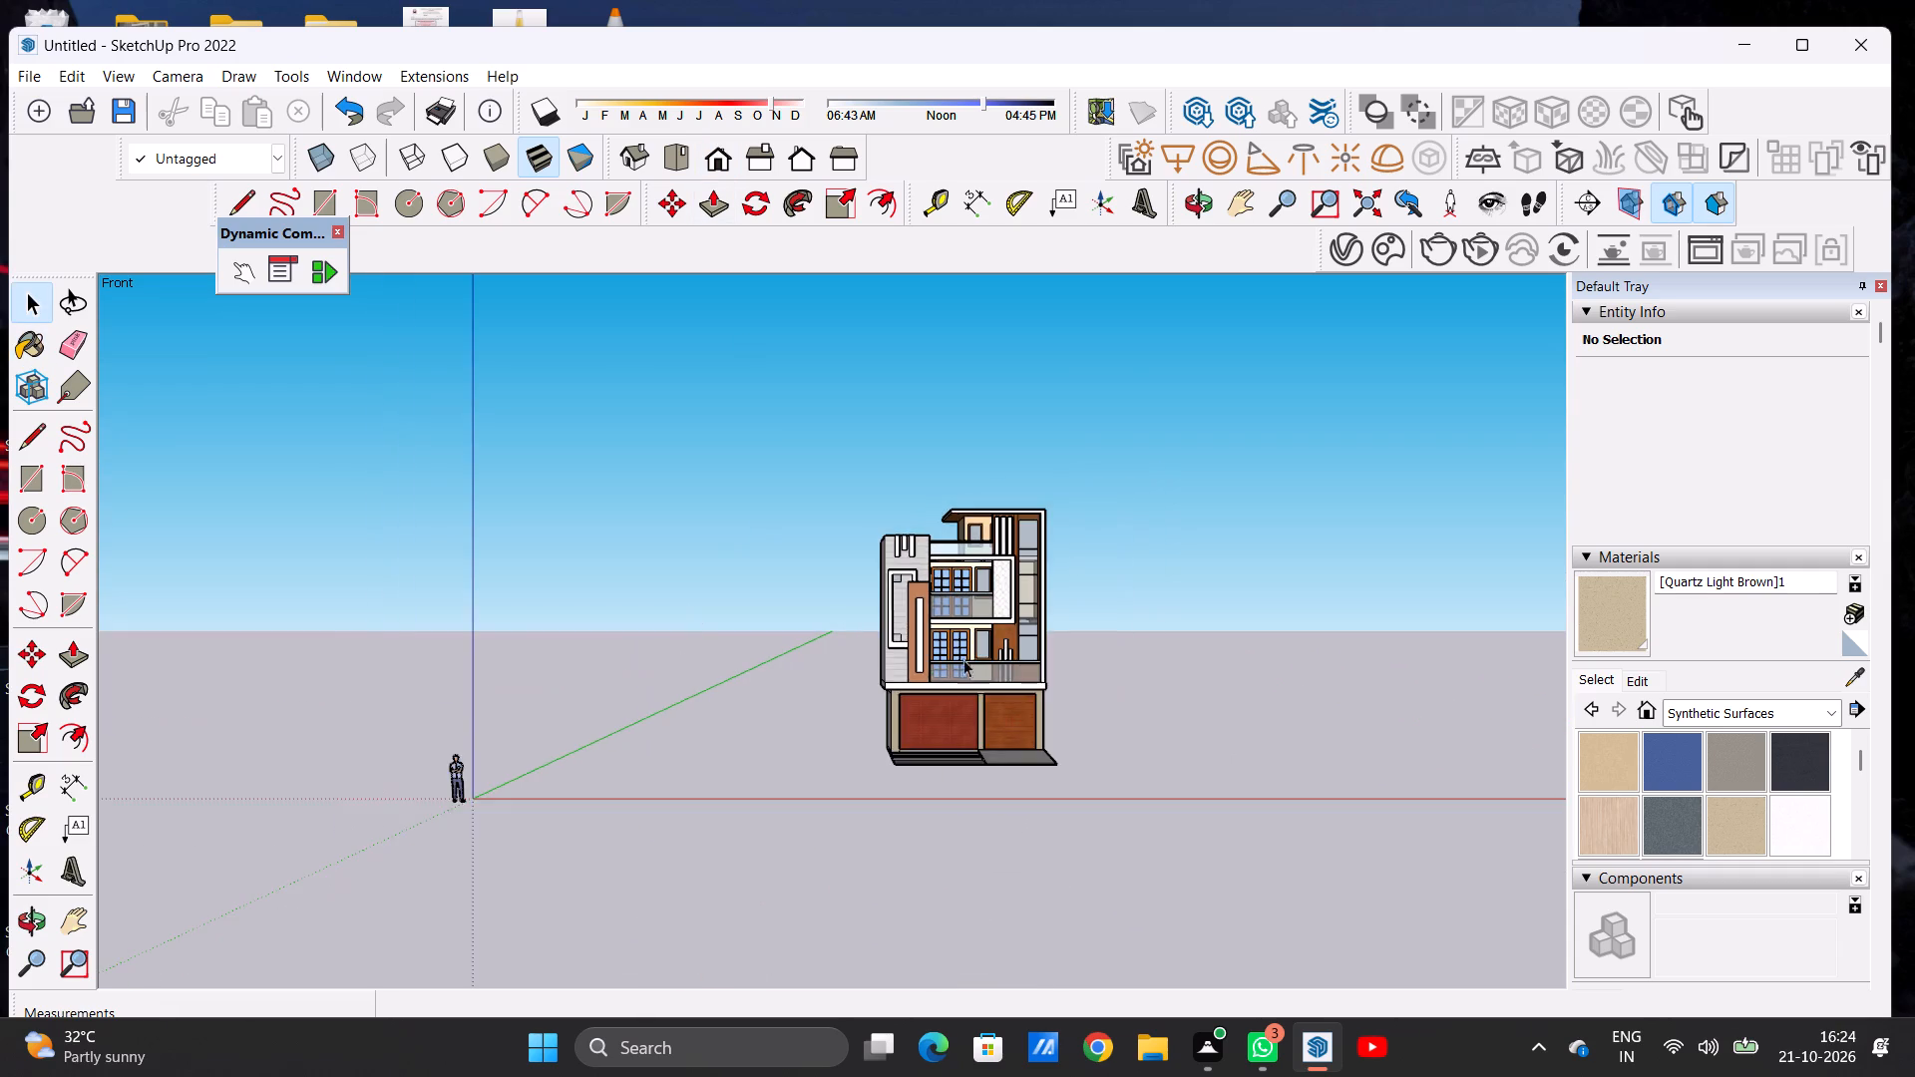
scroll(963, 647, "up", 8)
scroll(951, 503, "down", 4)
scroll(1061, 501, "up", 4)
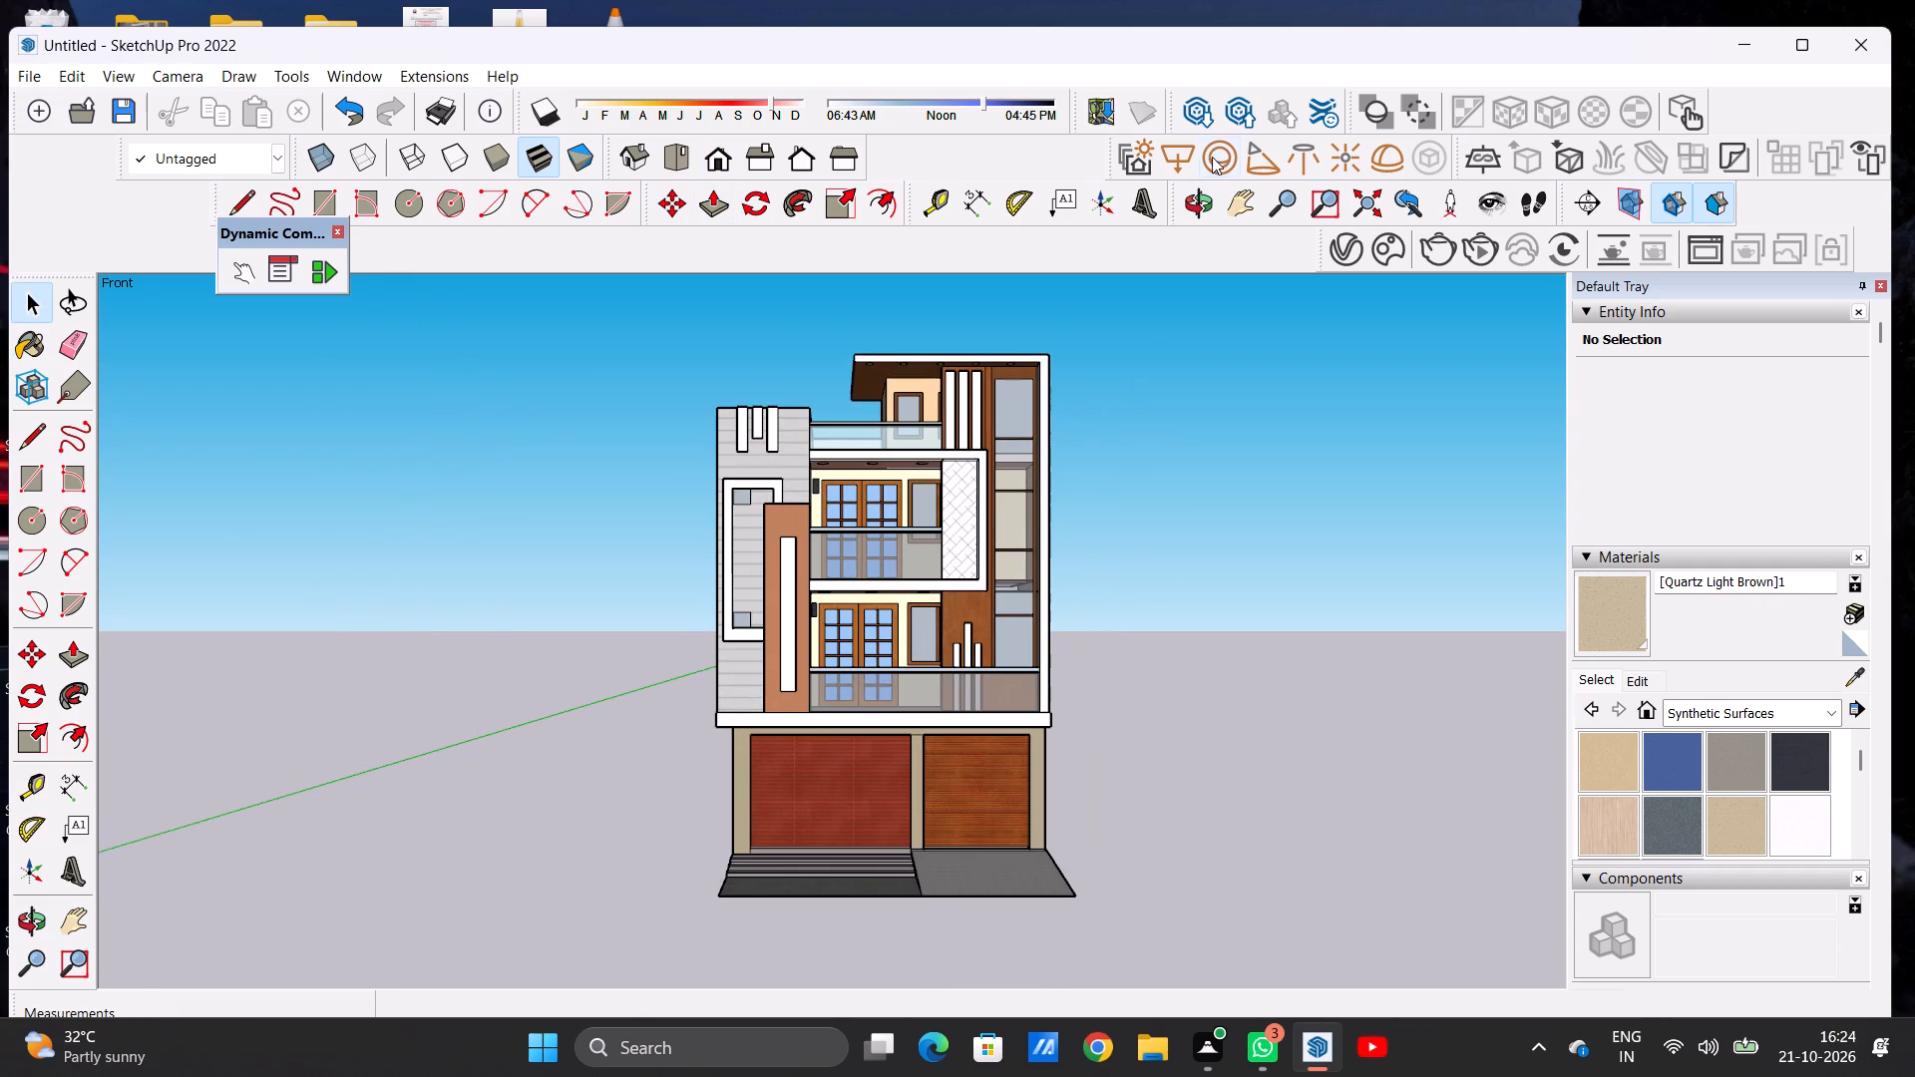
Open 3D Warehouse, sign in to the Trimble account with Google, and close the browser.
double_click(1195, 105)
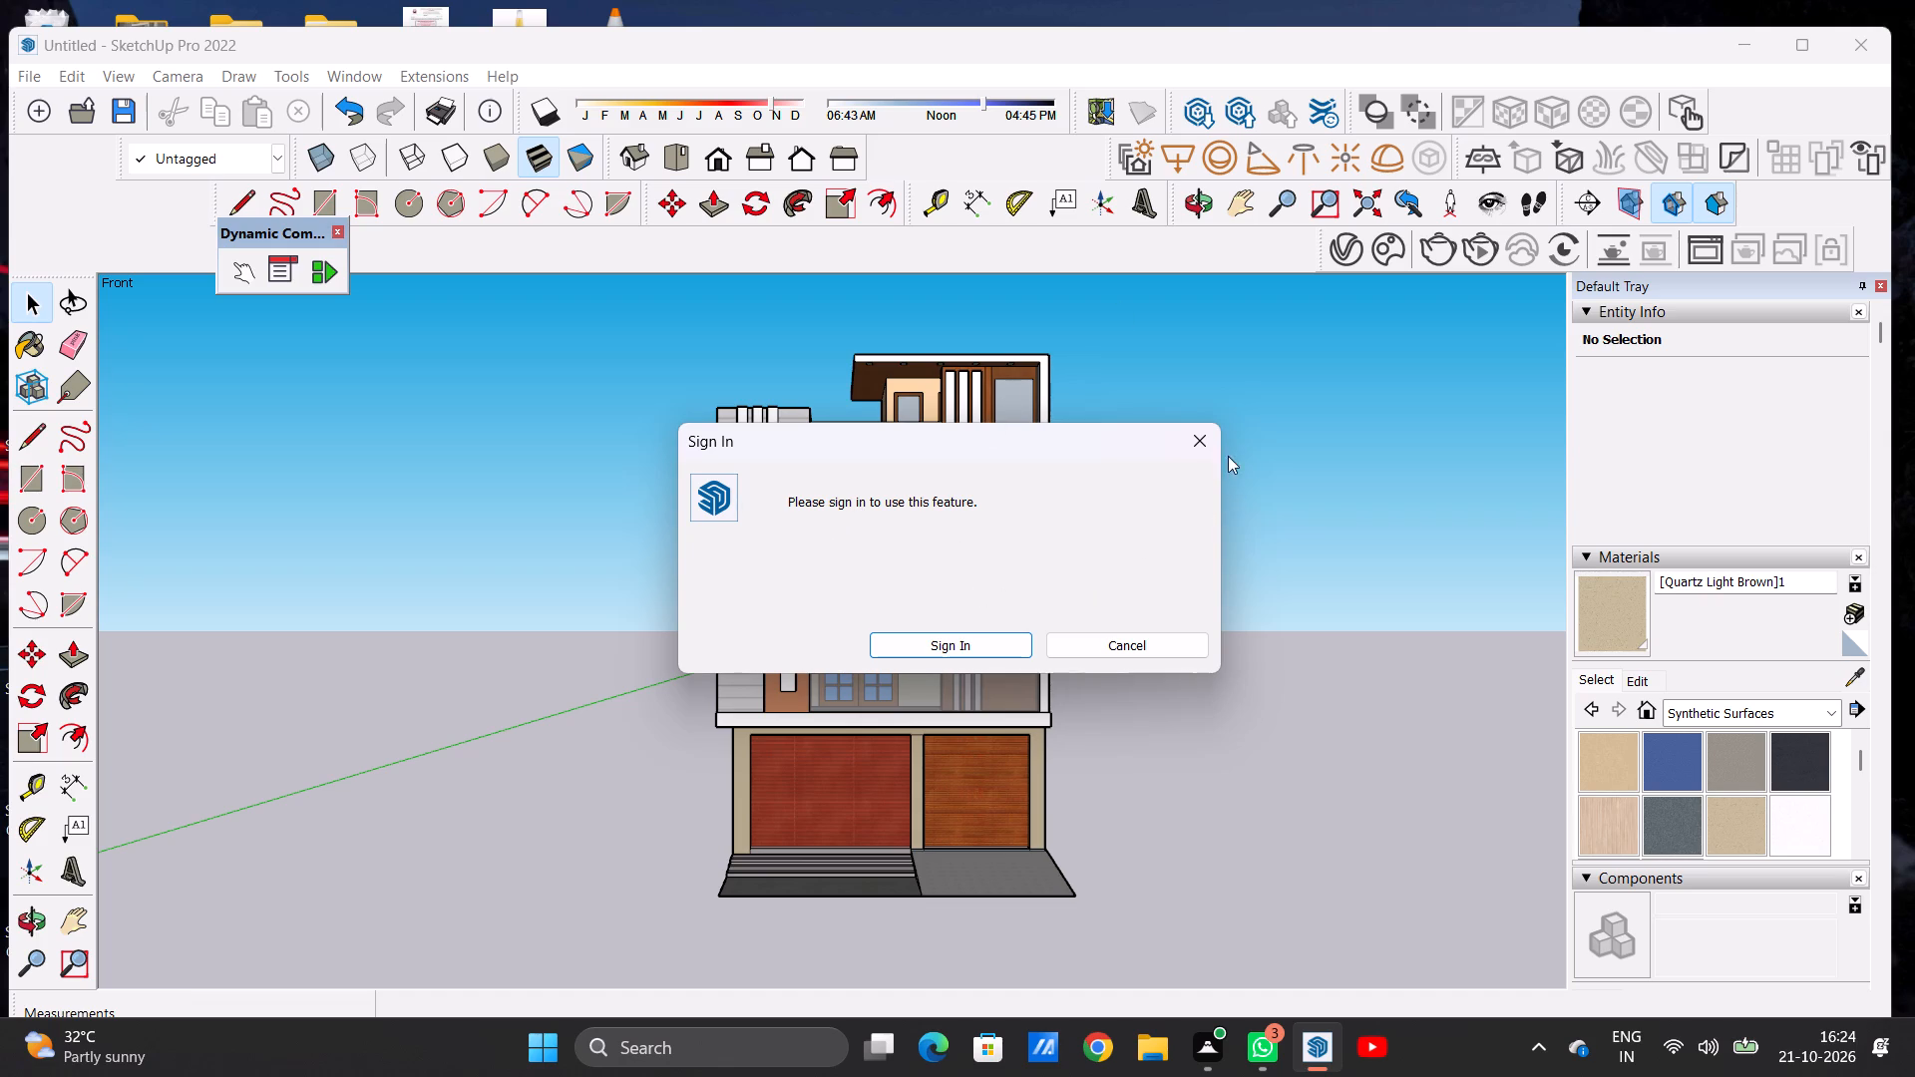
left_click(1203, 432)
left_click(1198, 110)
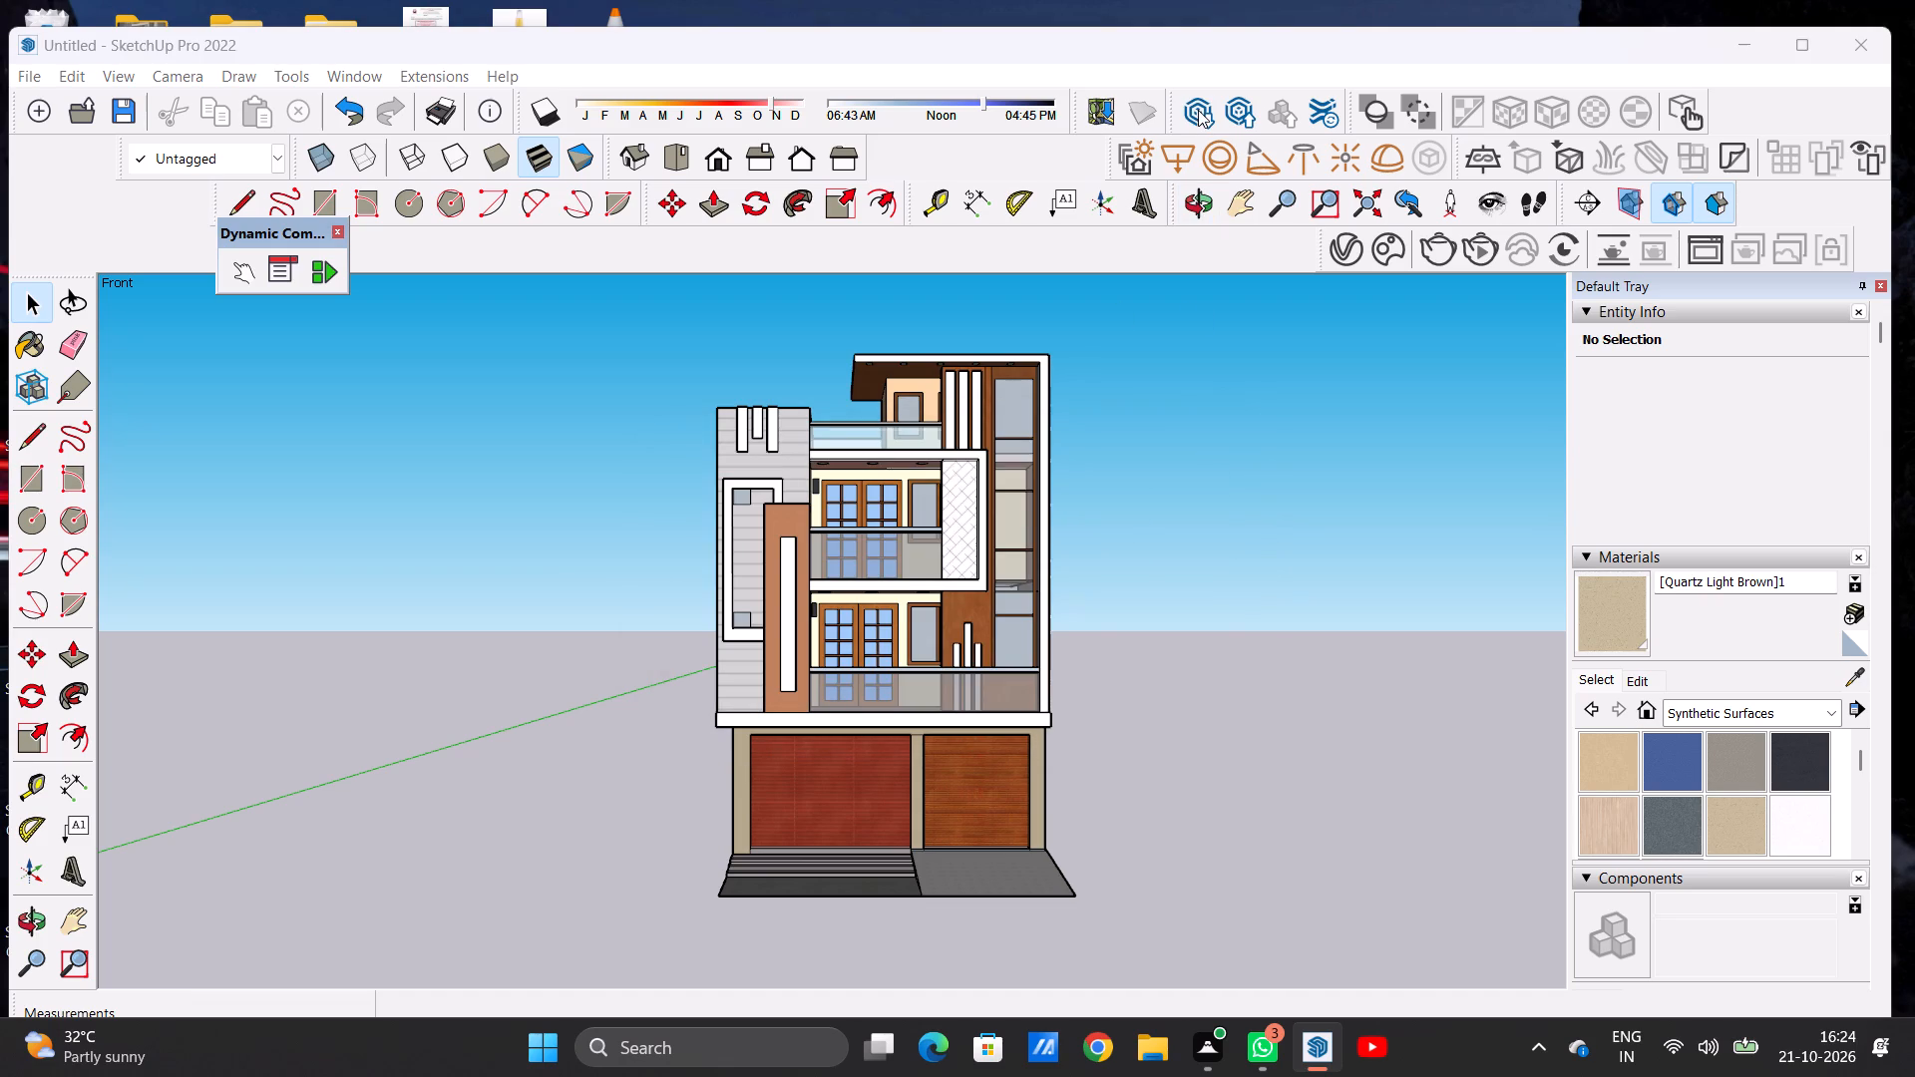
left_click(928, 642)
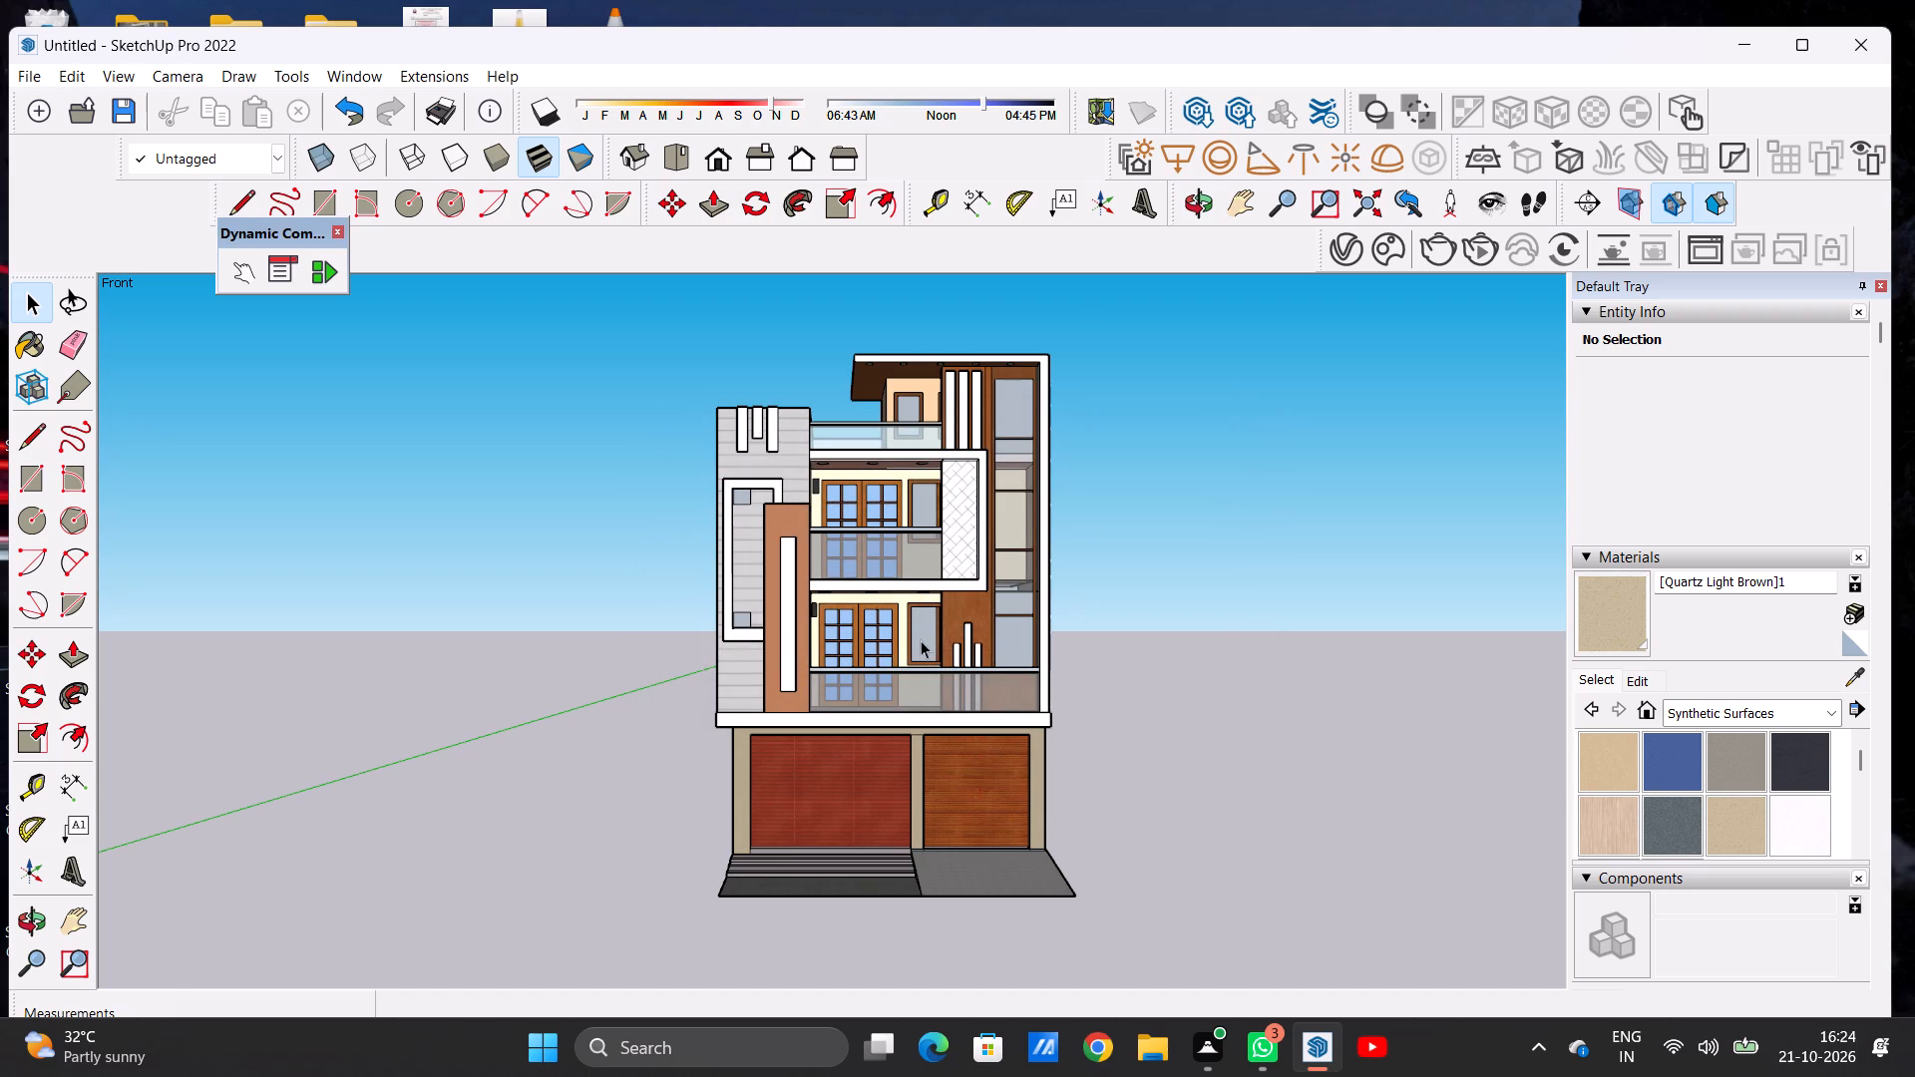
scroll(922, 616, "down", 4)
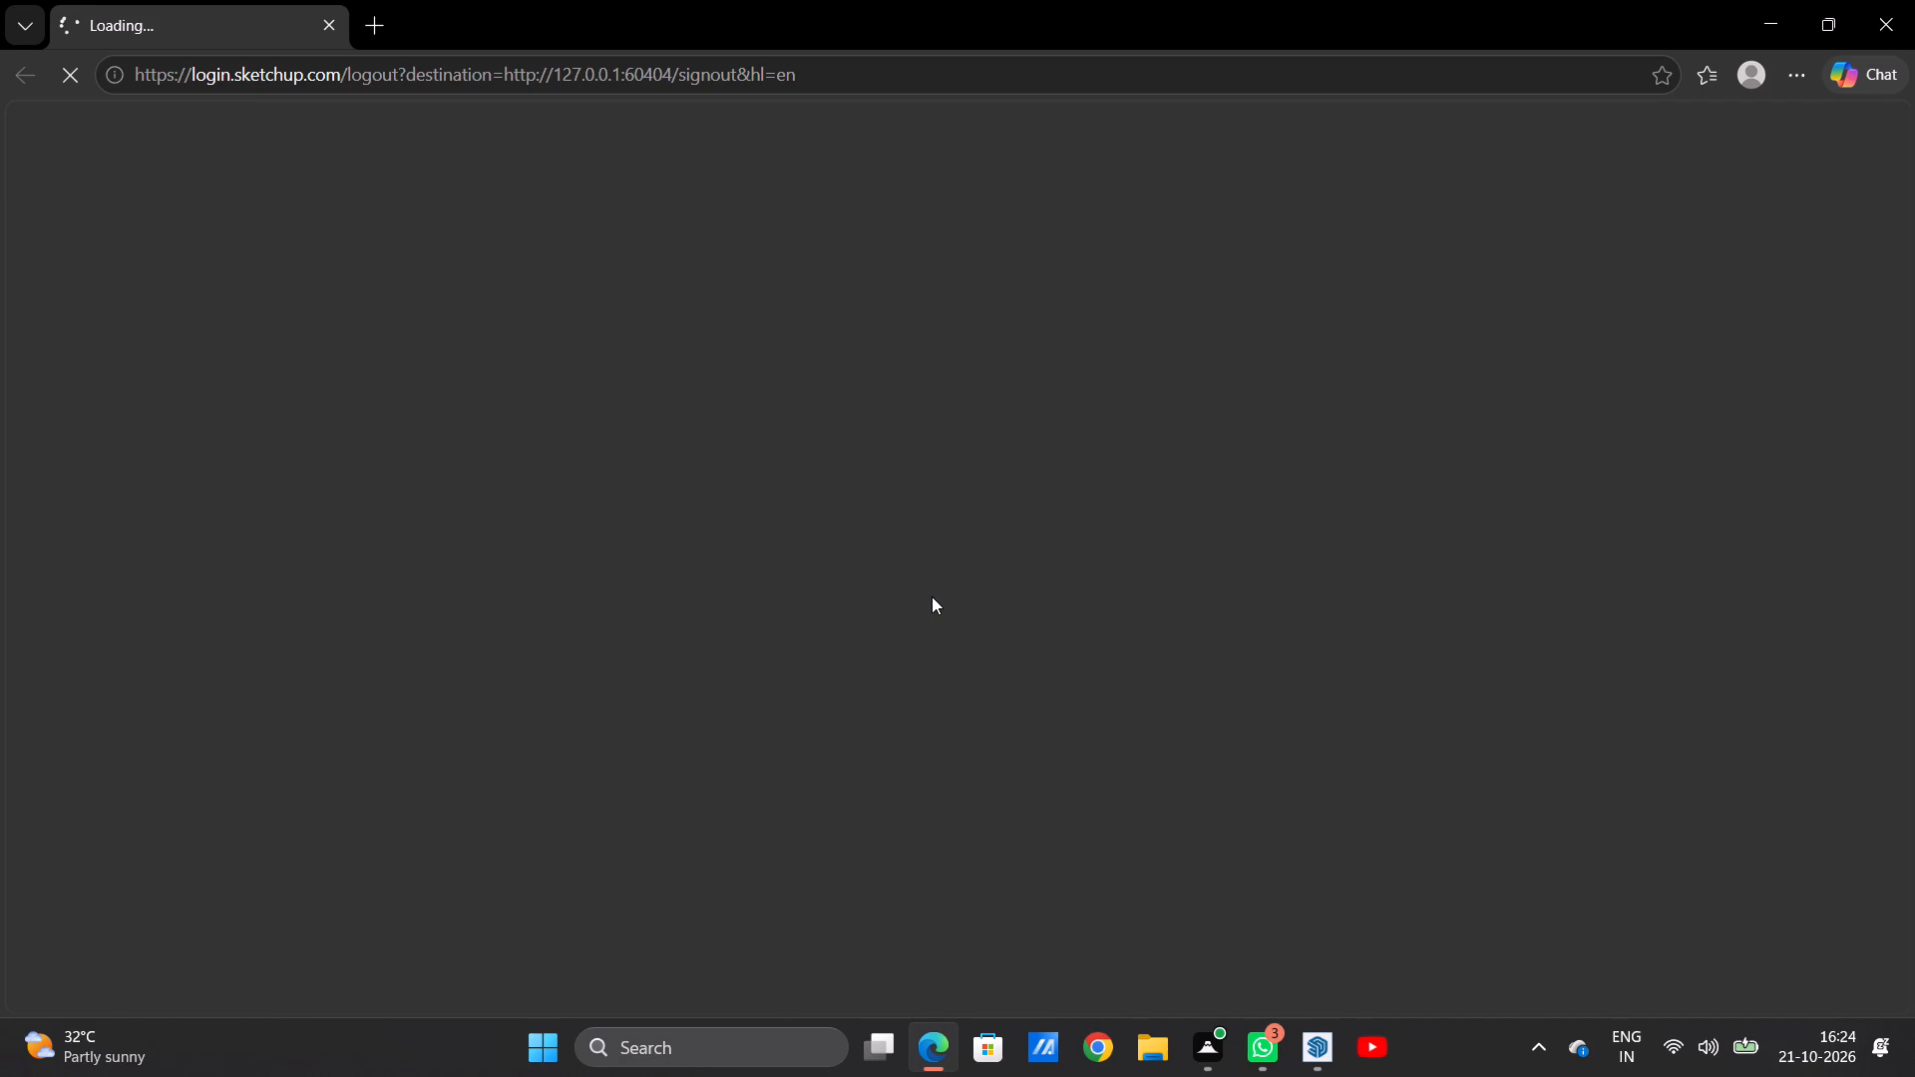
scroll(932, 596, "down", 1)
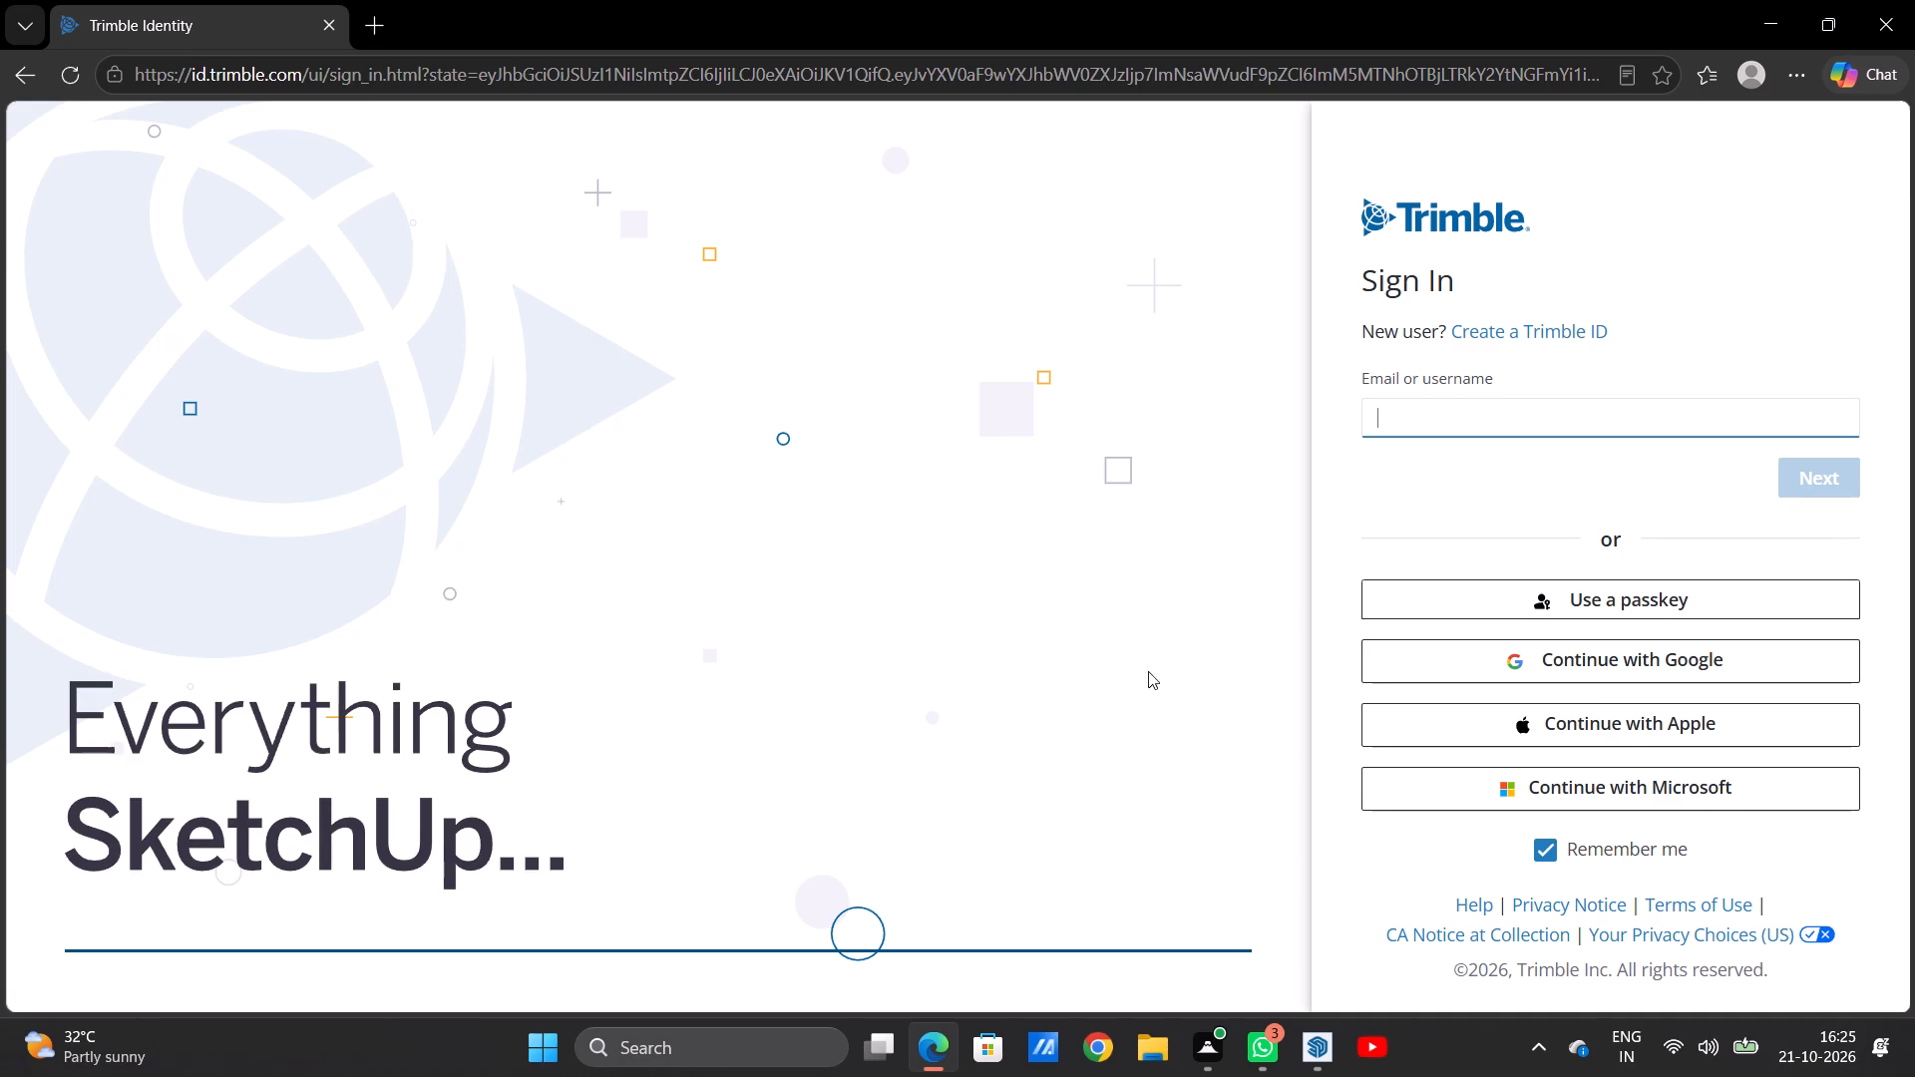
left_click(1416, 654)
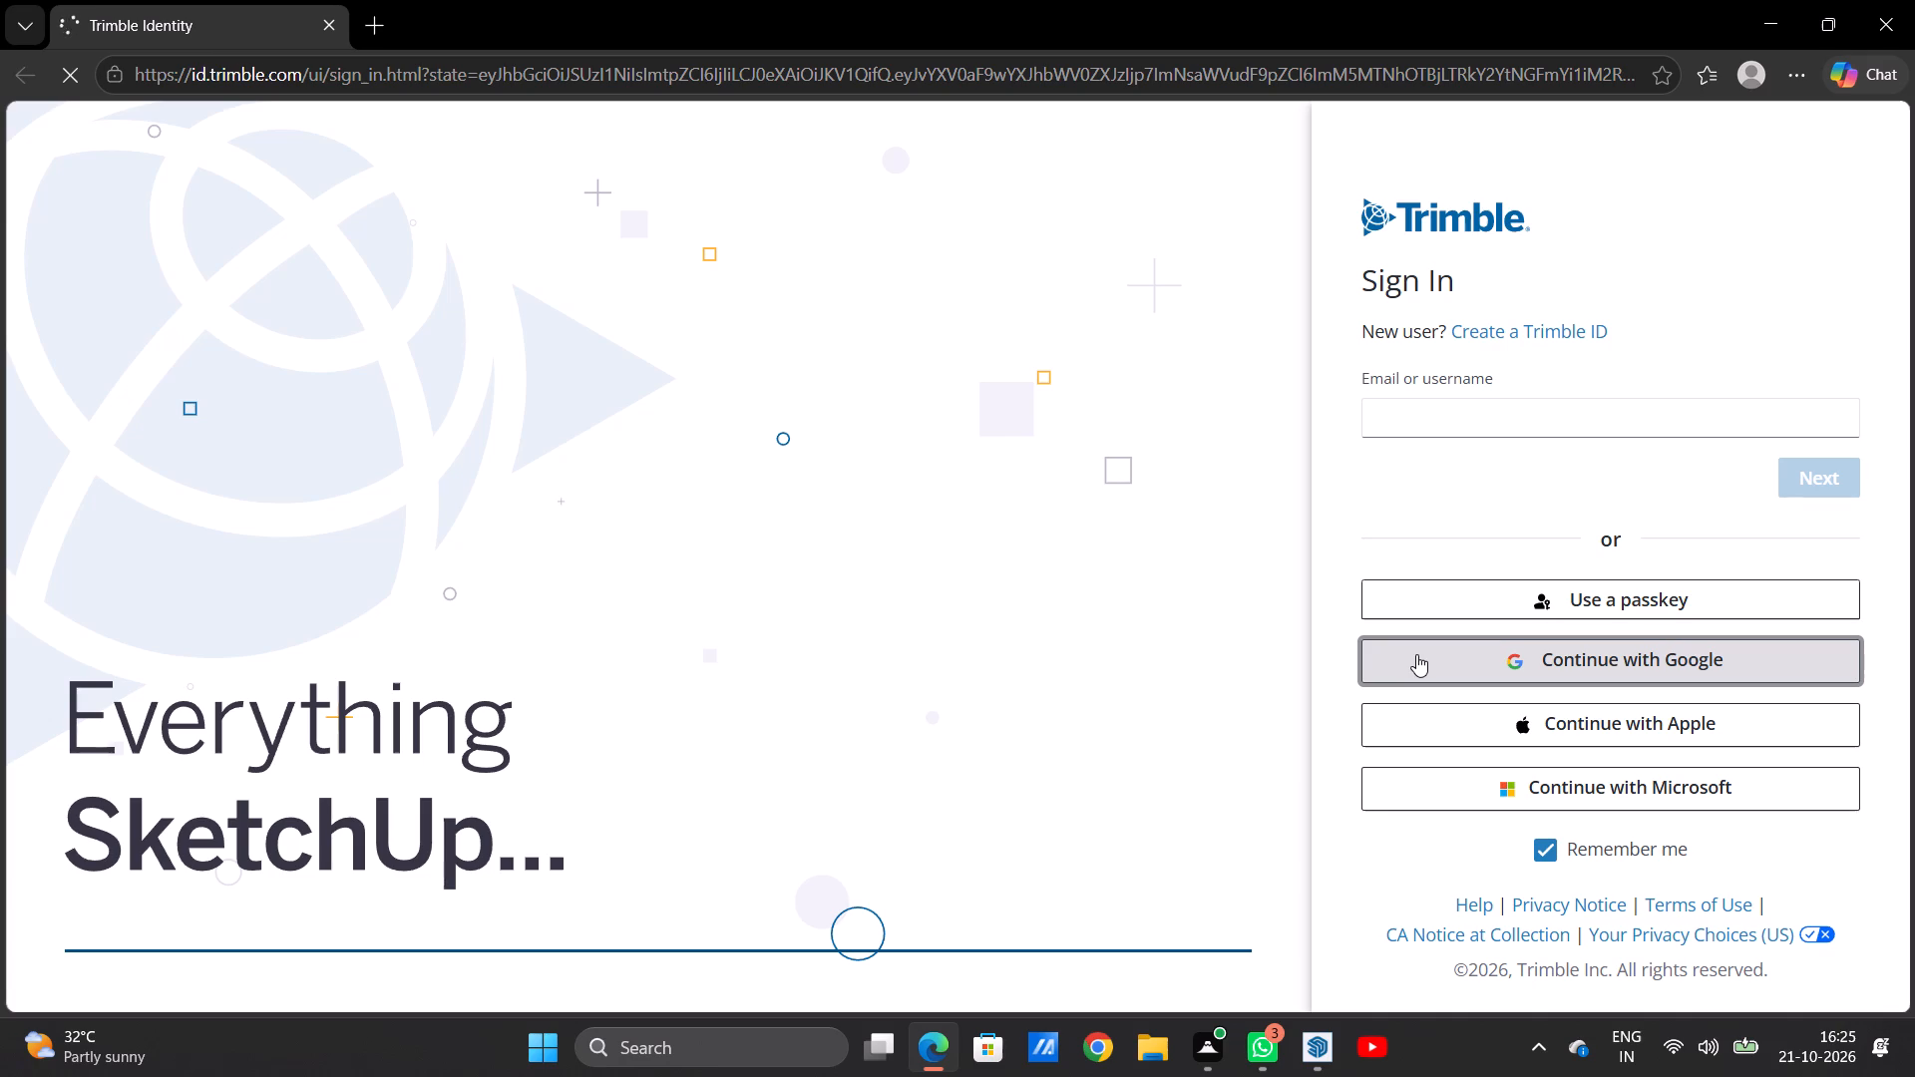
left_click(1416, 654)
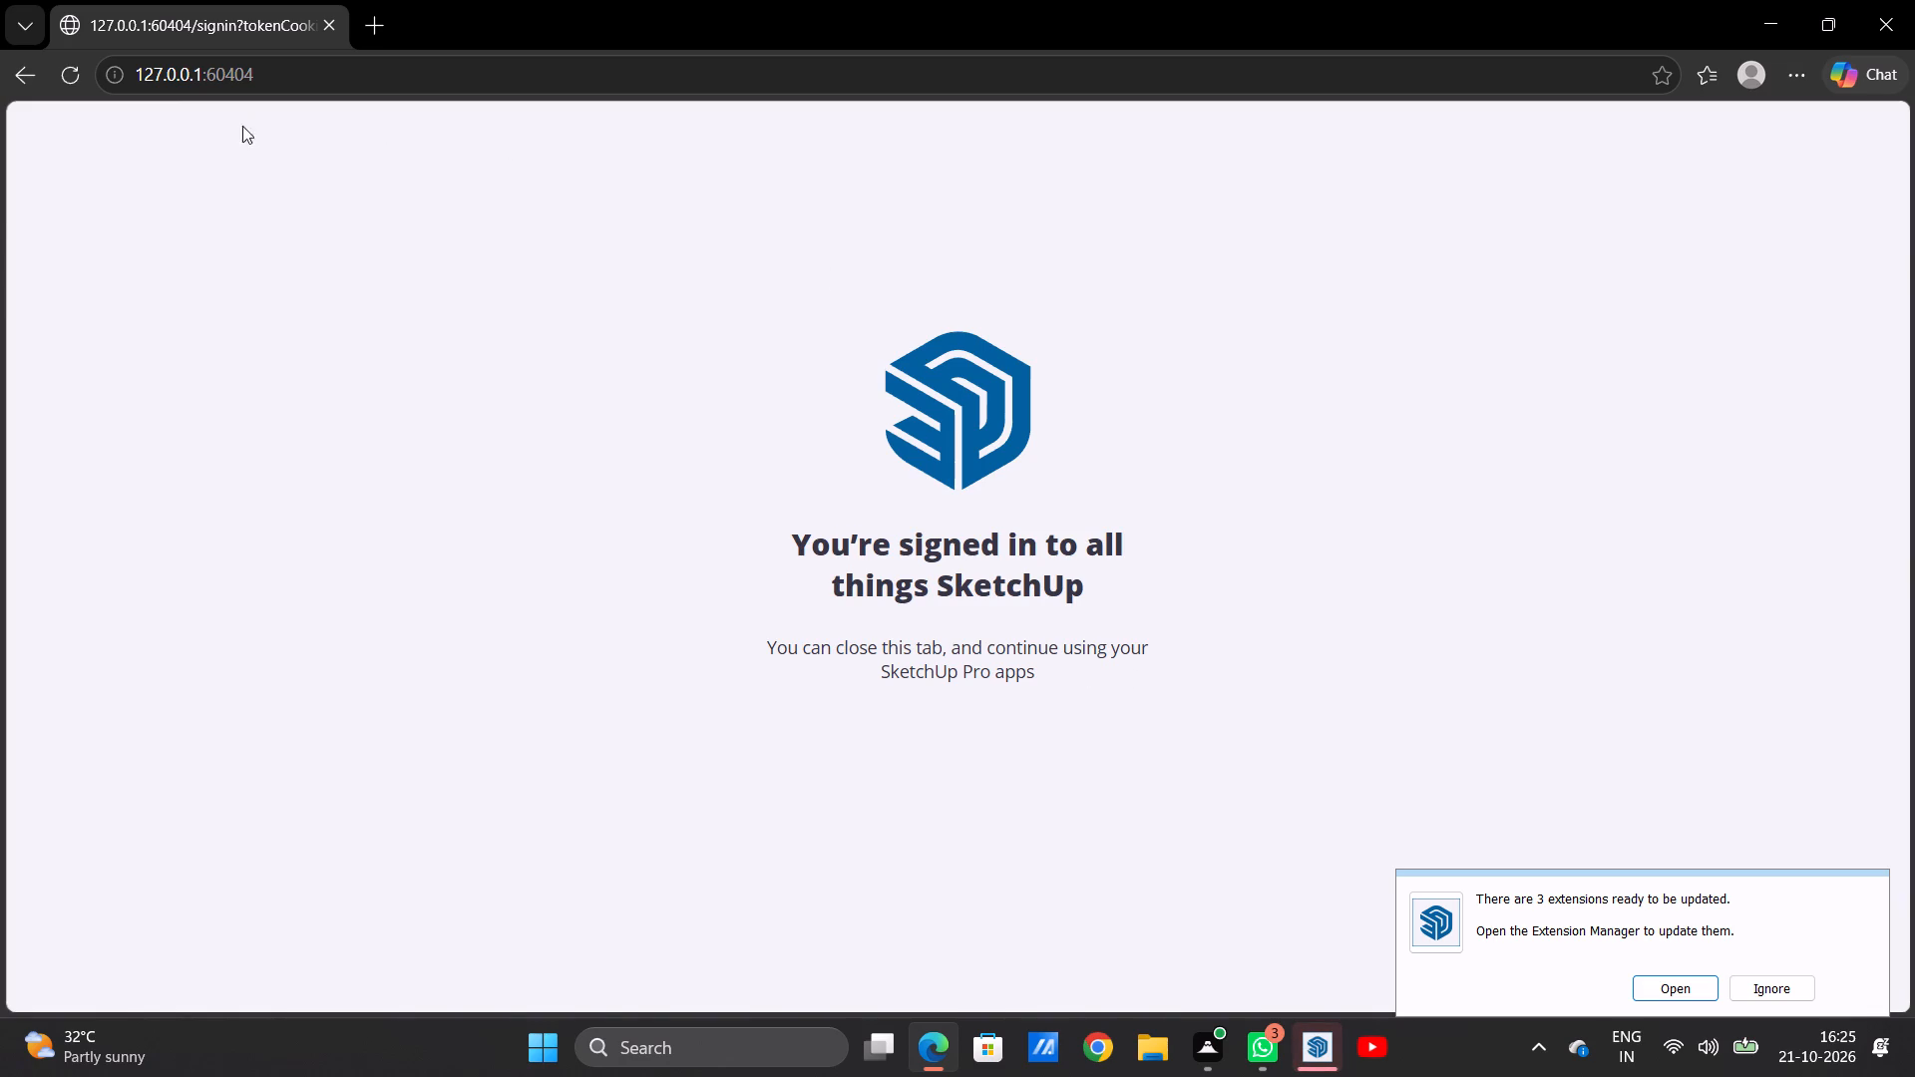
left_click(15, 76)
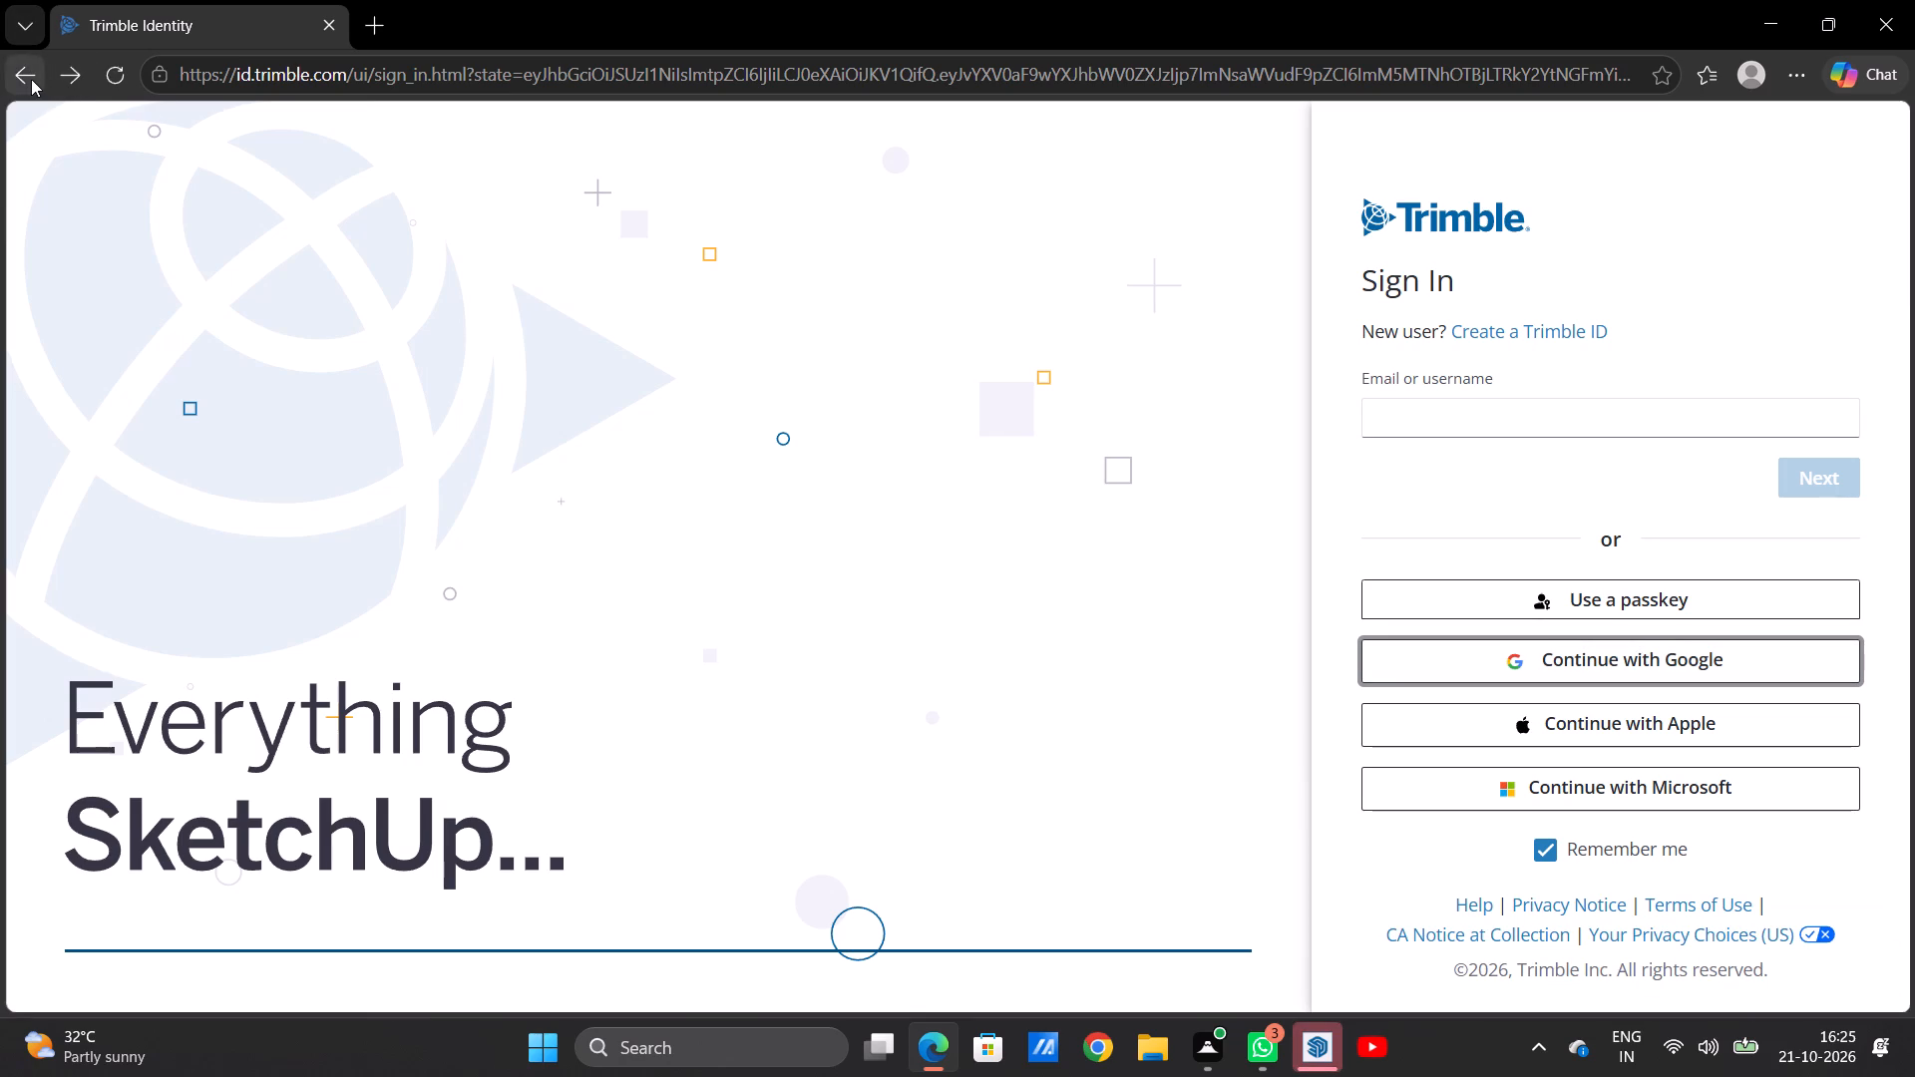
left_click(31, 79)
left_click(1894, 20)
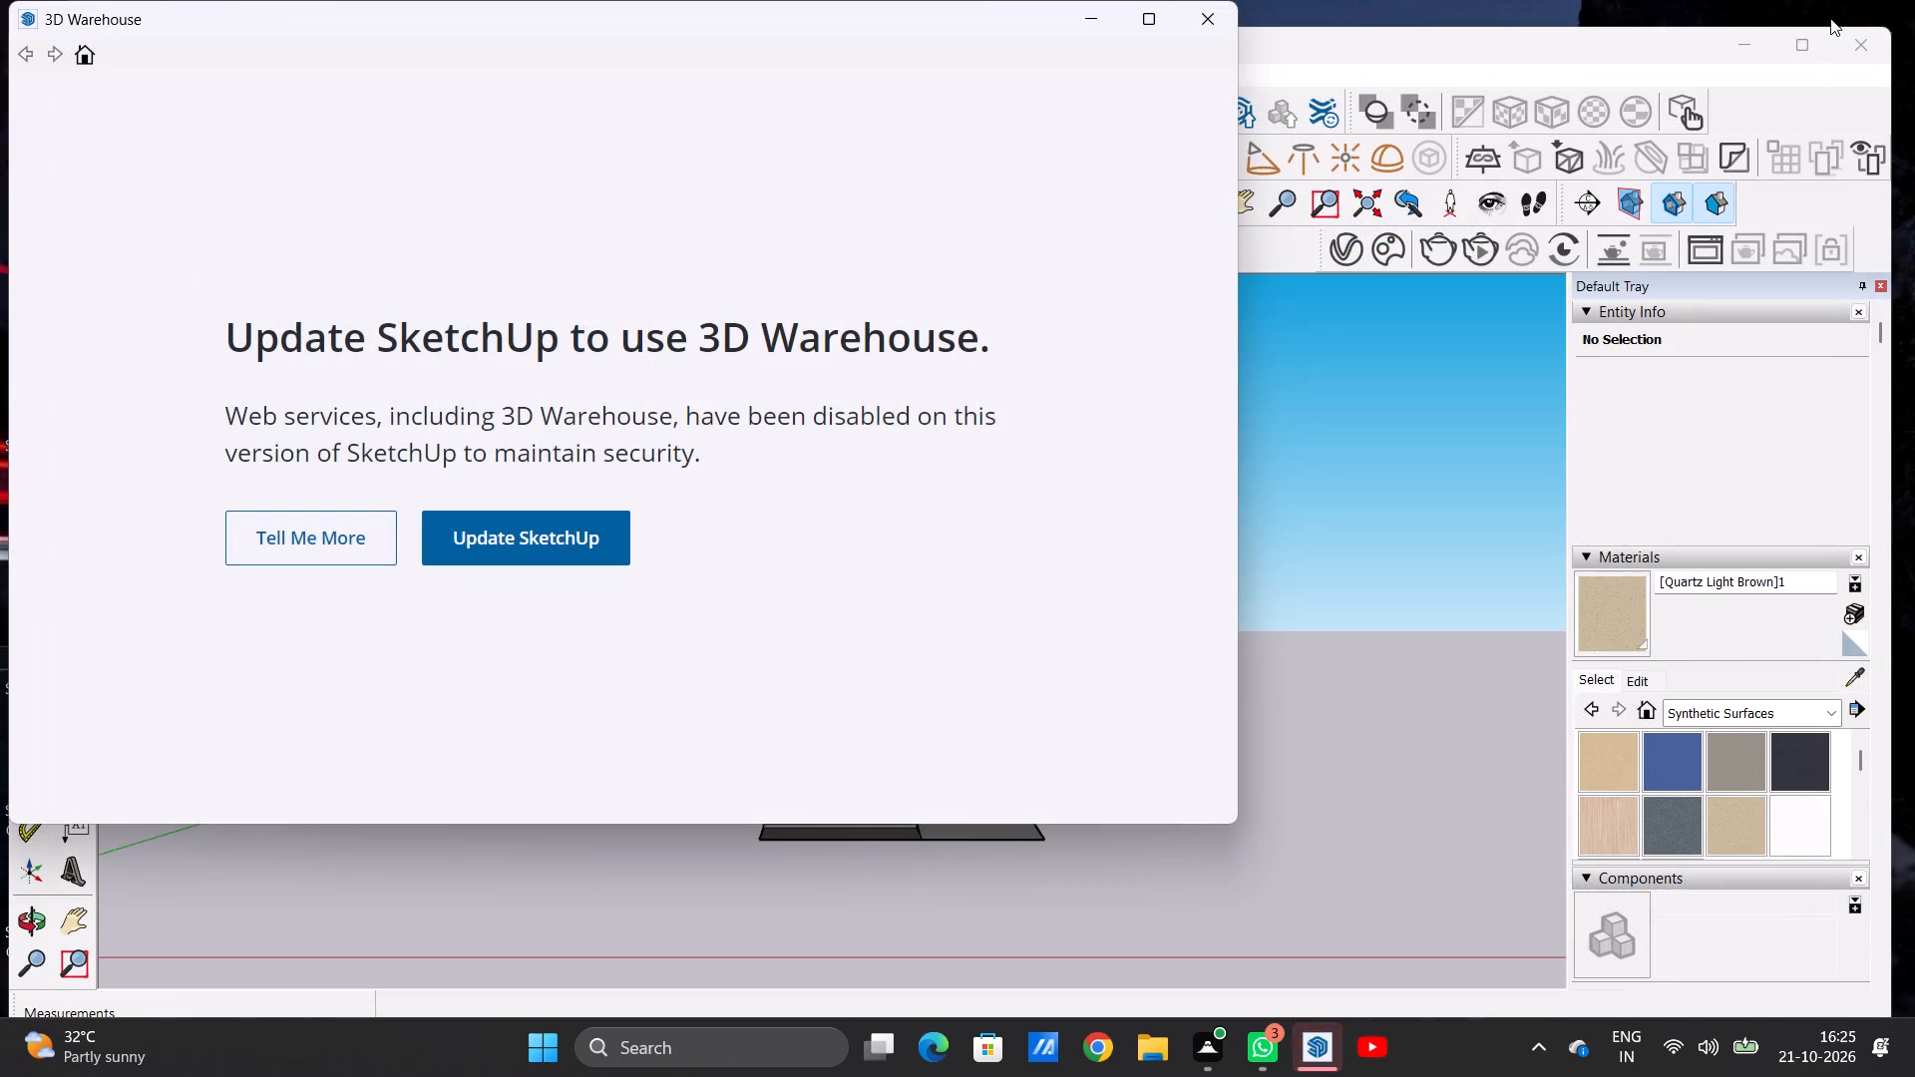
Read more about the 3D Warehouse update requirement on SketchUp's End of Support Policy page.
left_click(295, 536)
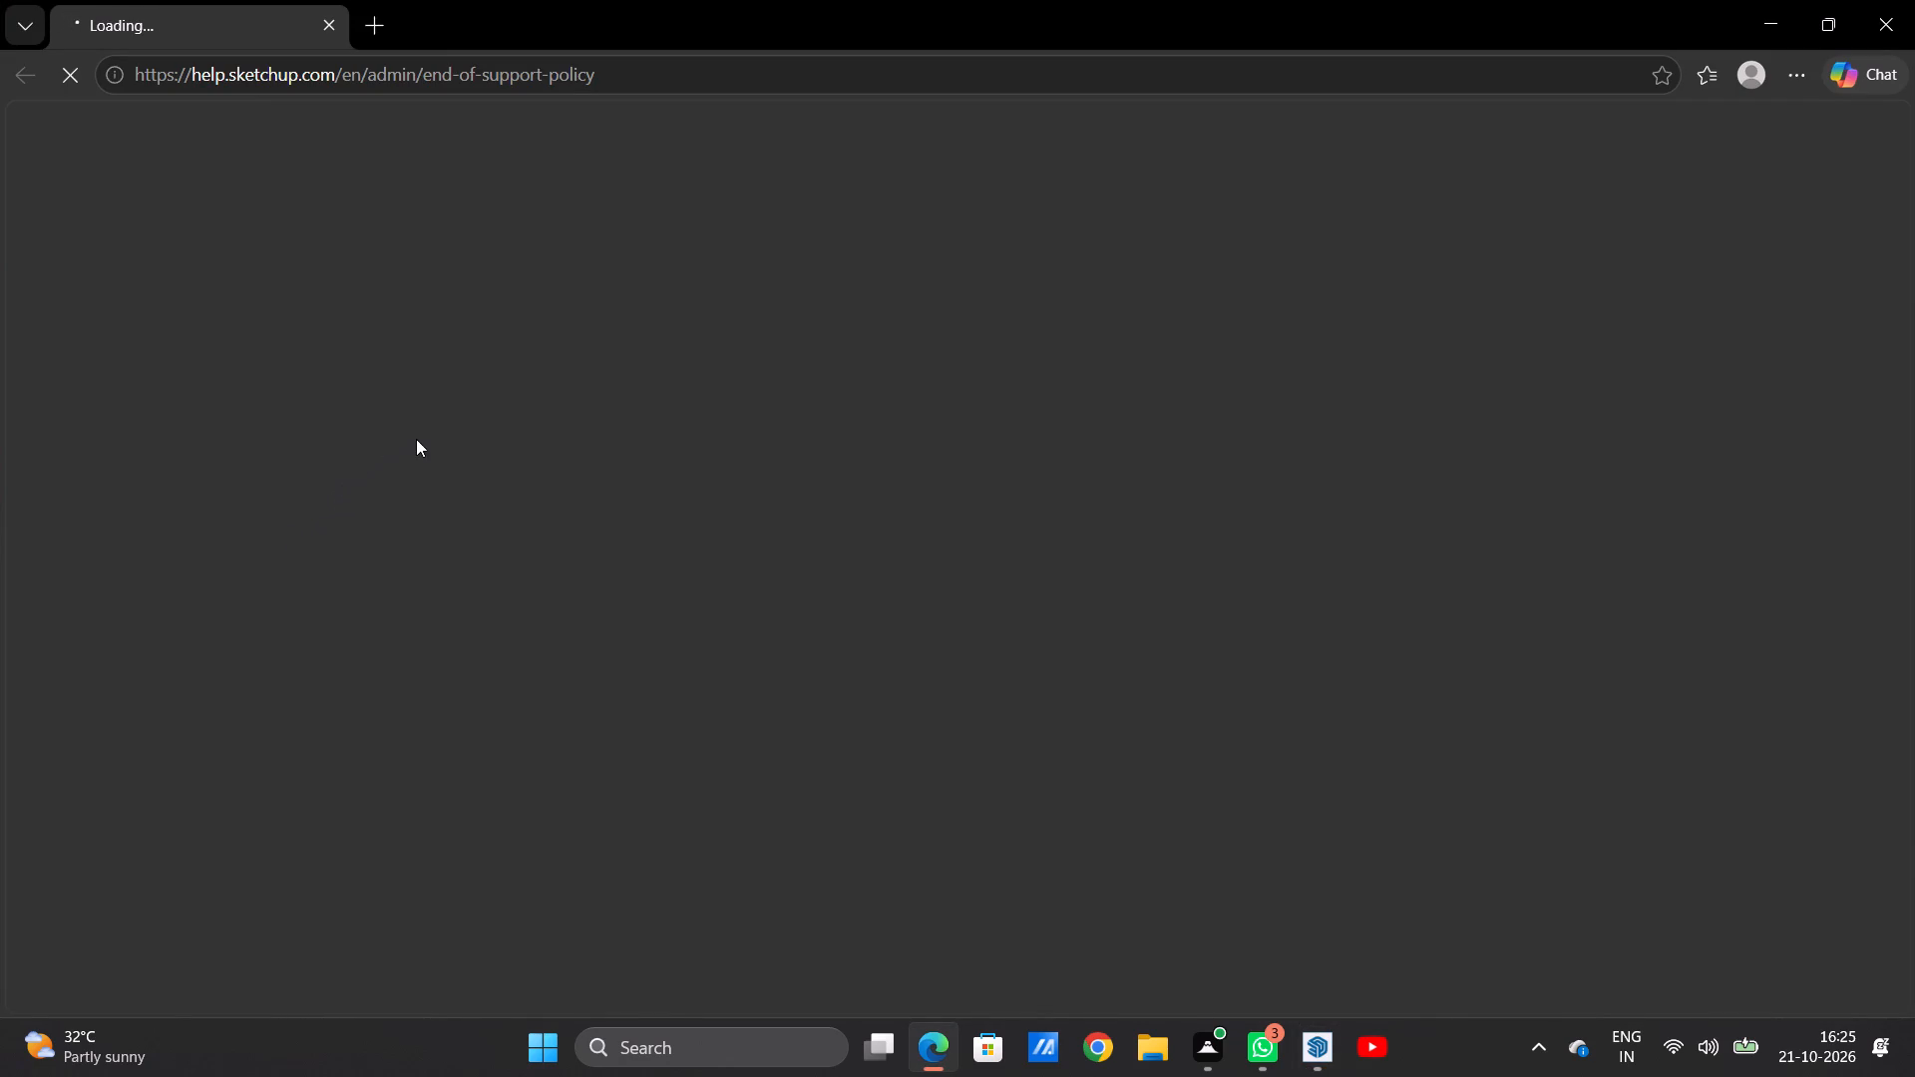
scroll(645, 329, "down", 4)
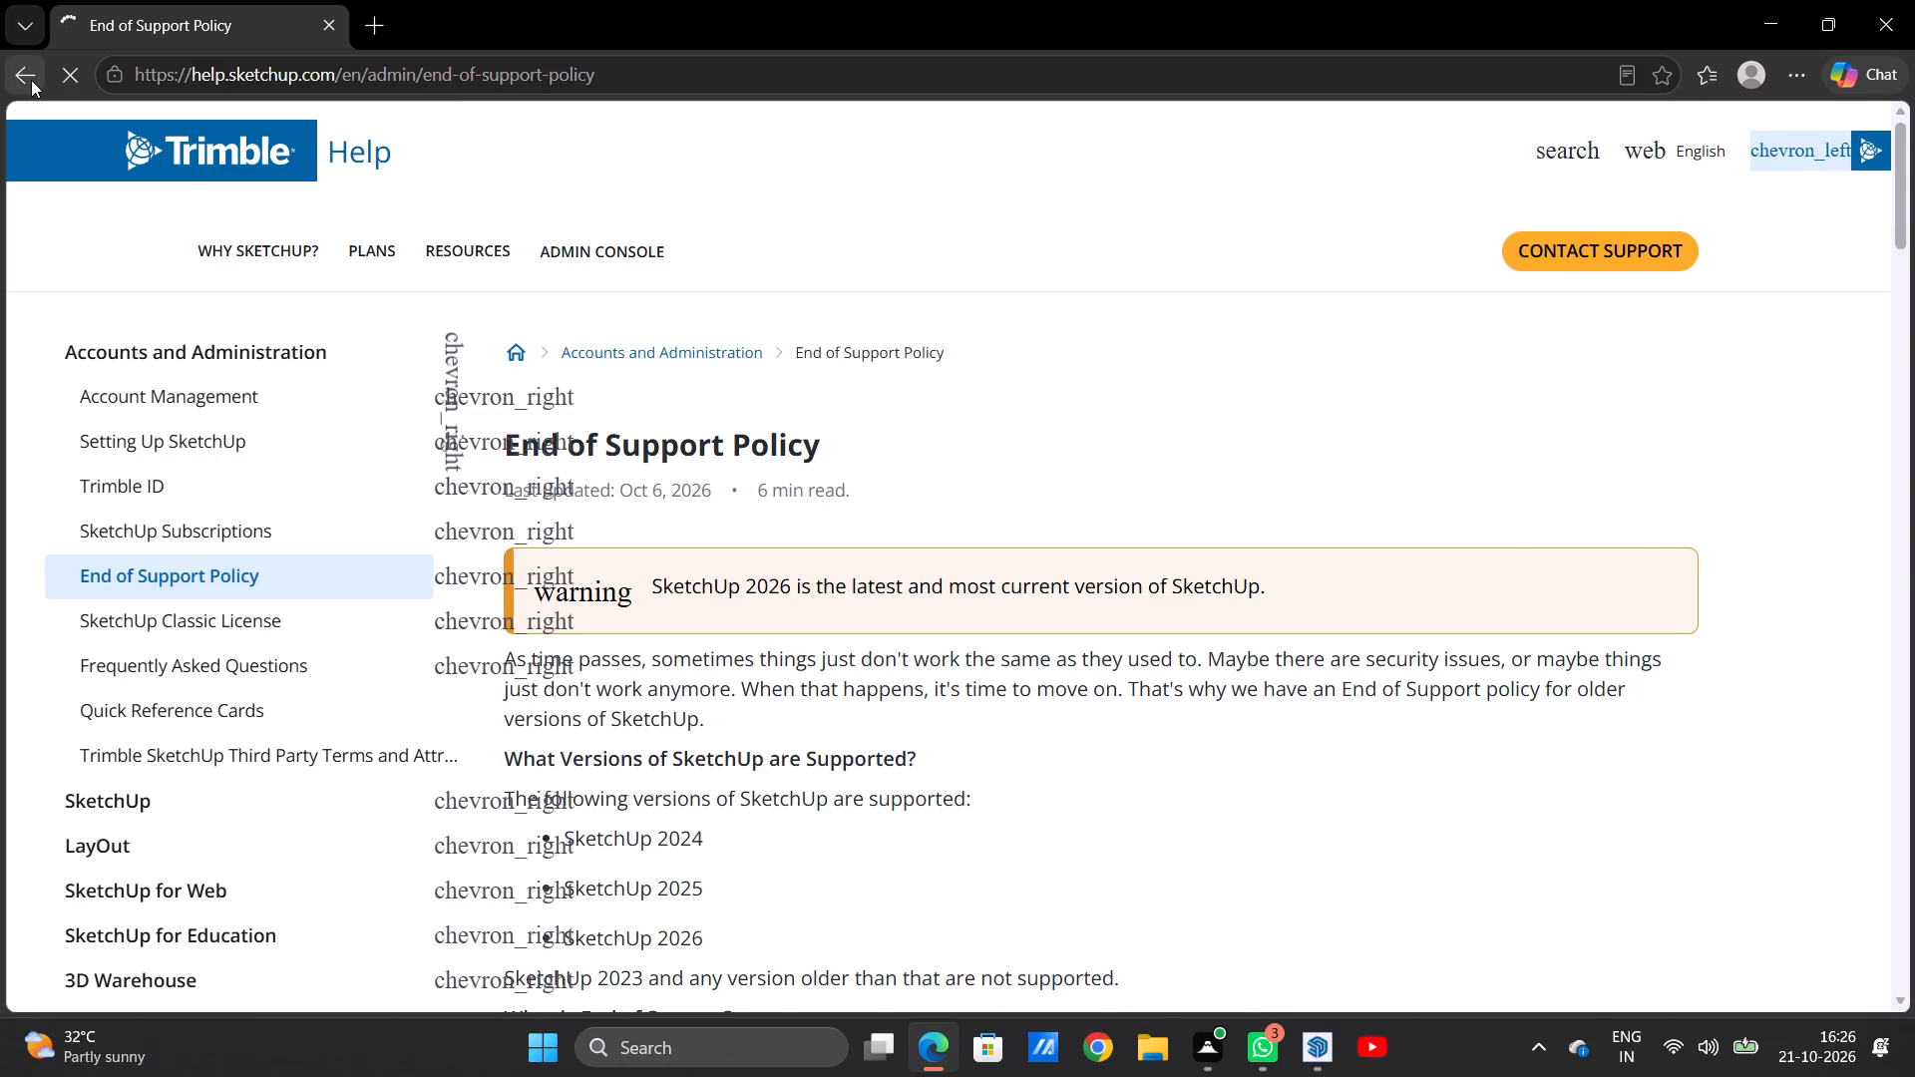
left_click(30, 79)
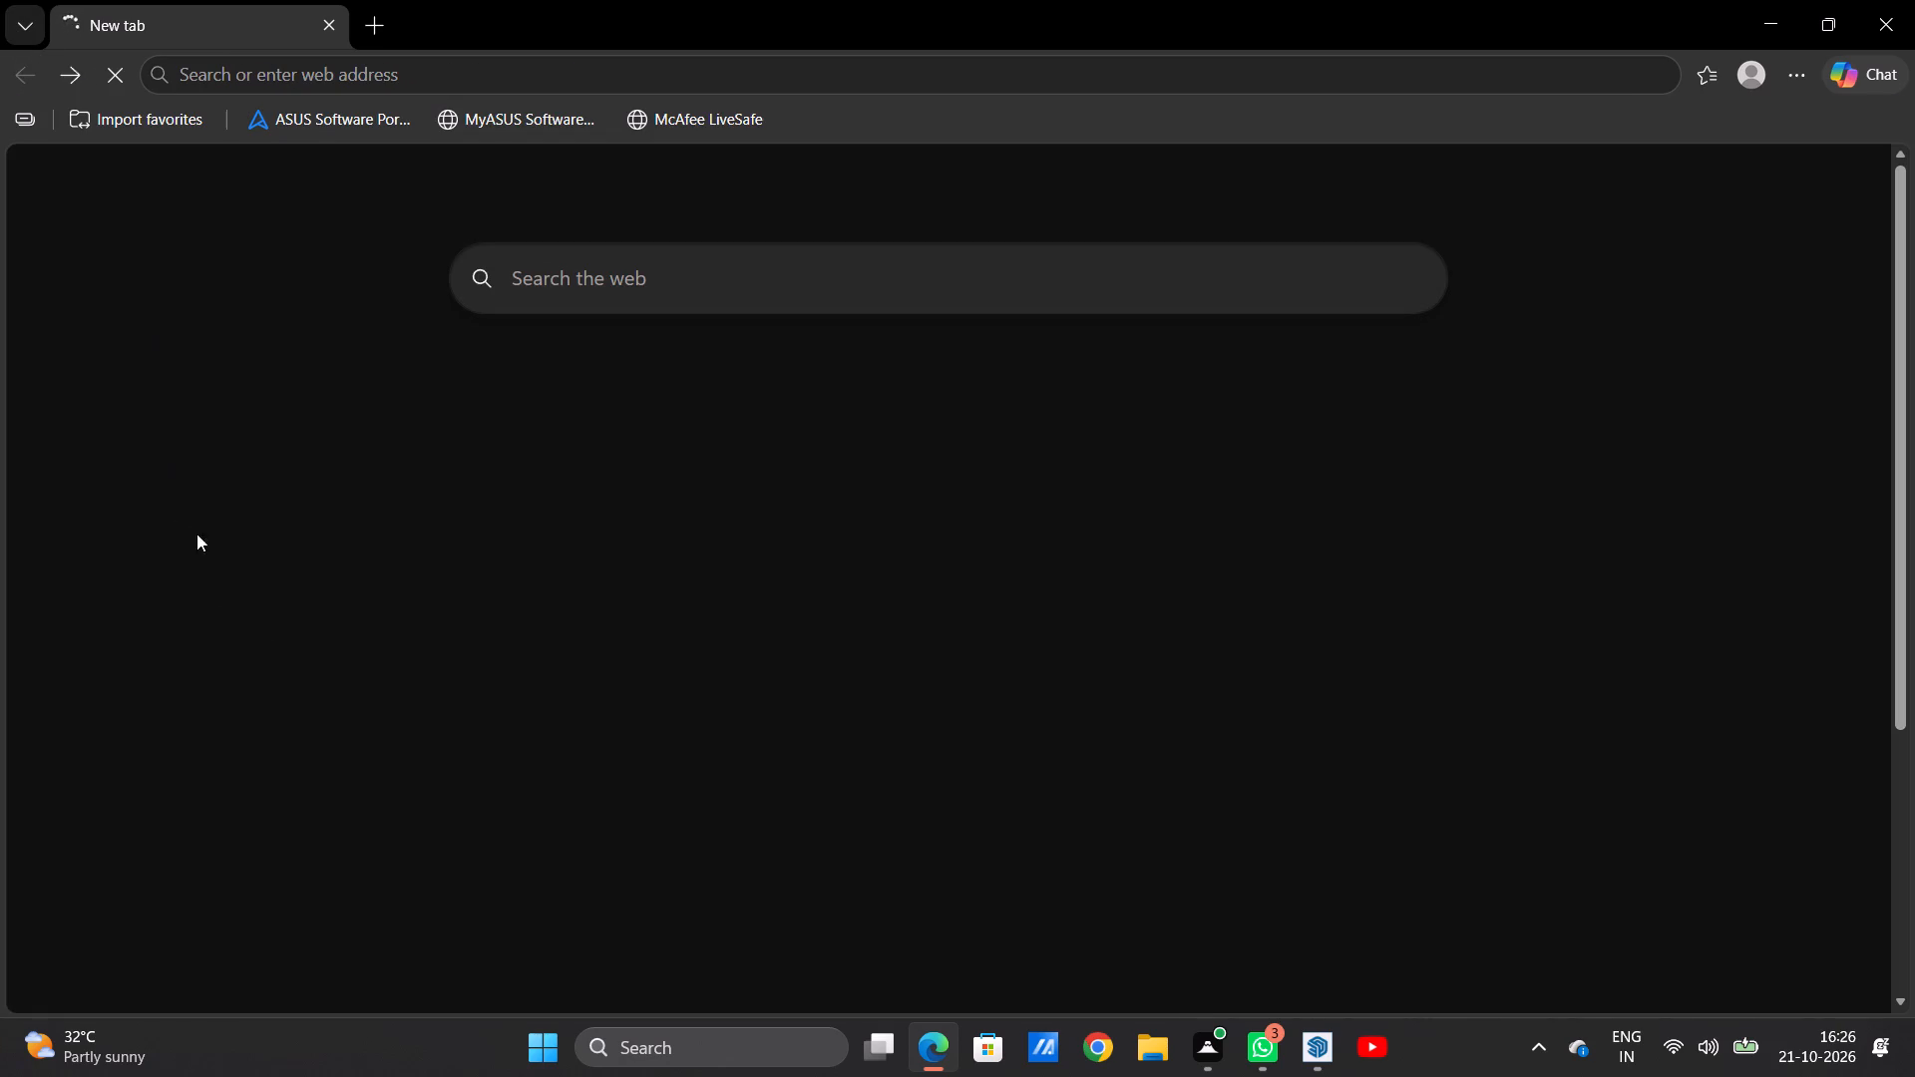
Search the web for "3d warehouse sketchup" and open the 3D Warehouse website.
left_click(647, 280)
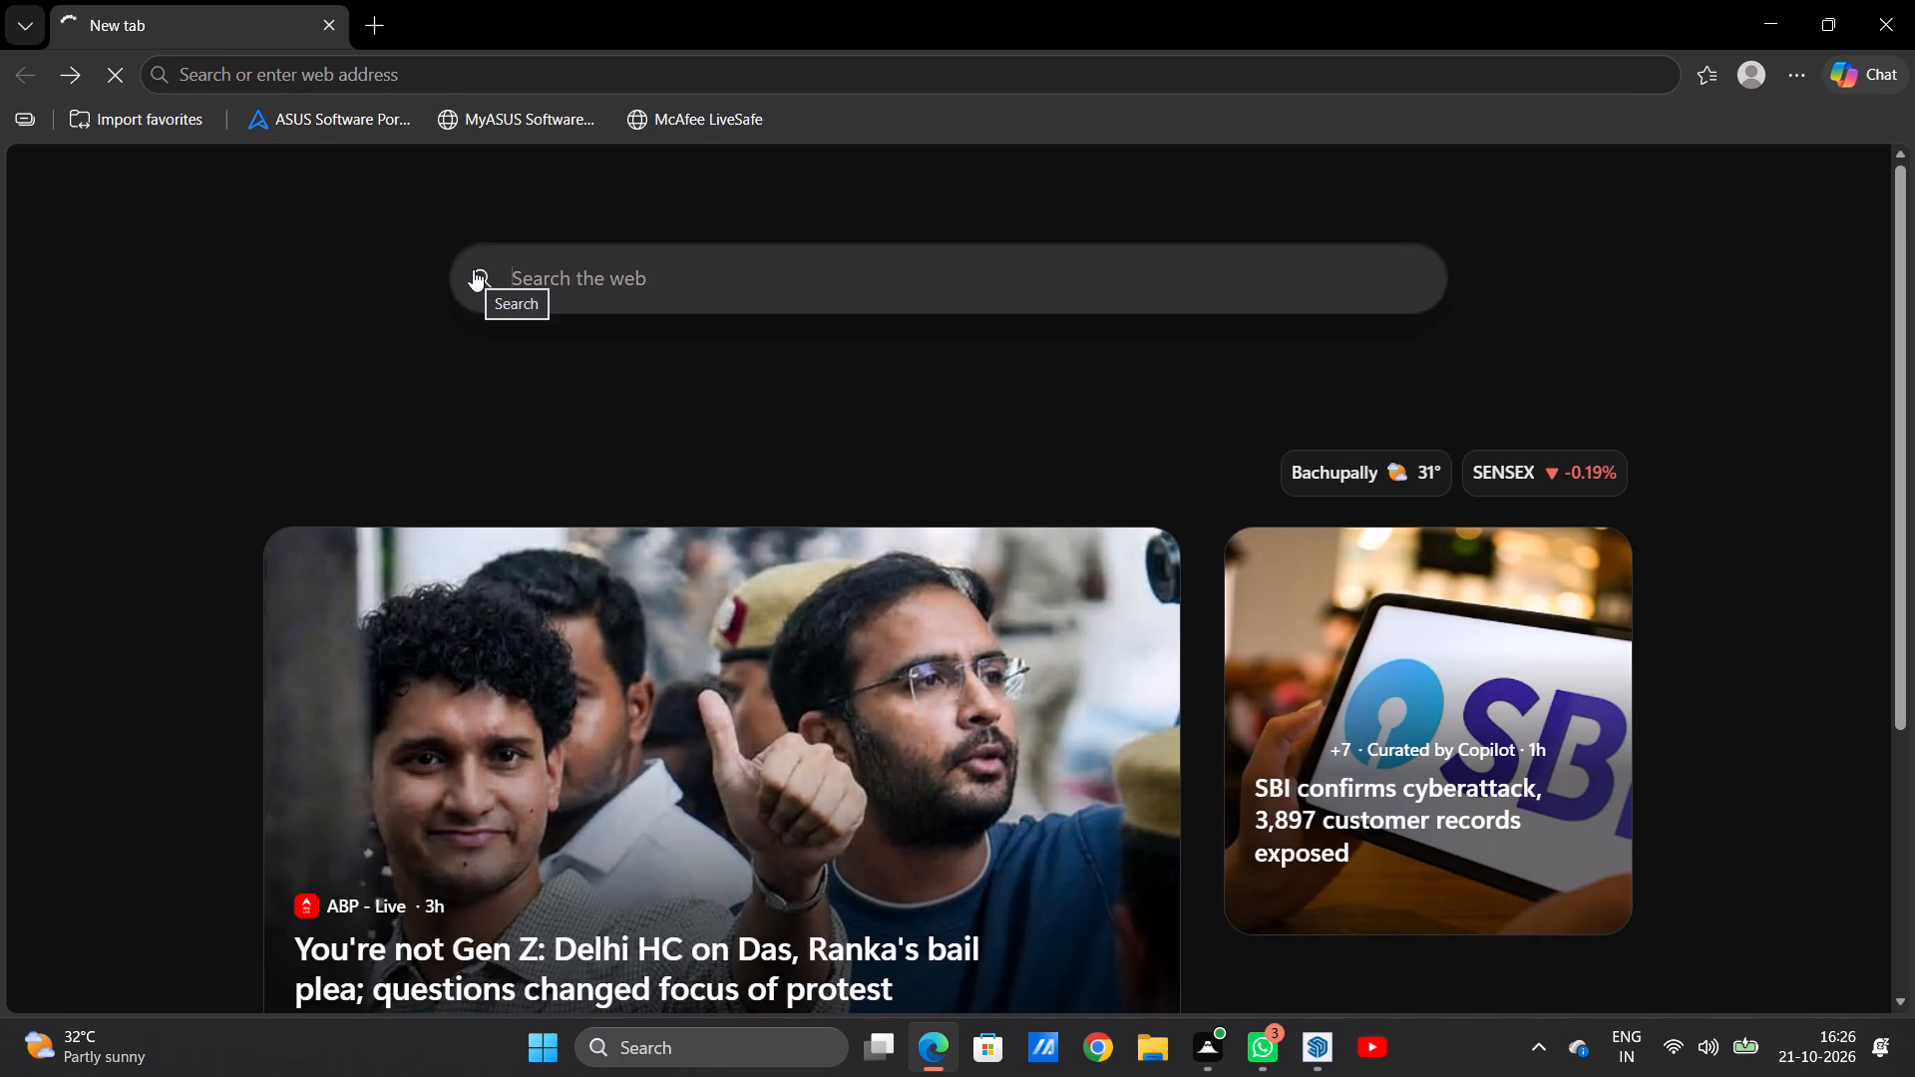
left_click(473, 269)
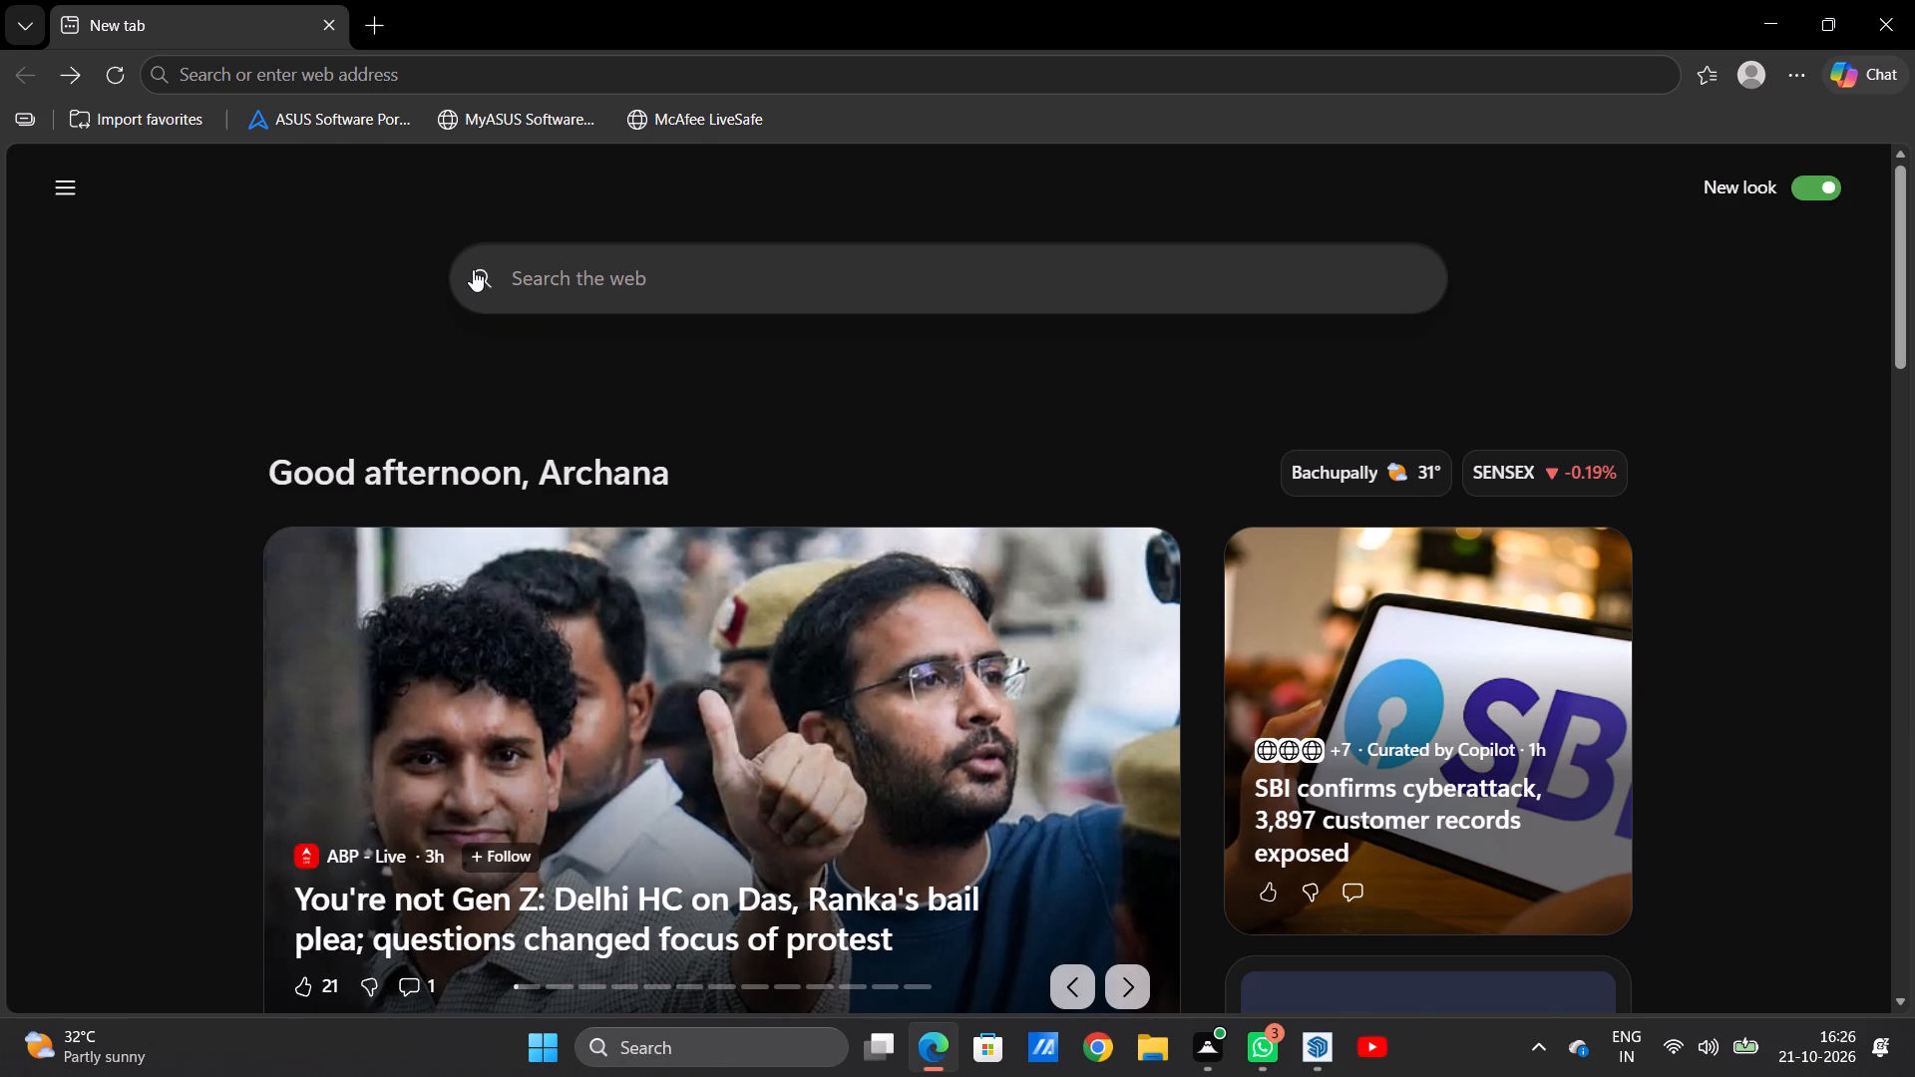
left_click(488, 272)
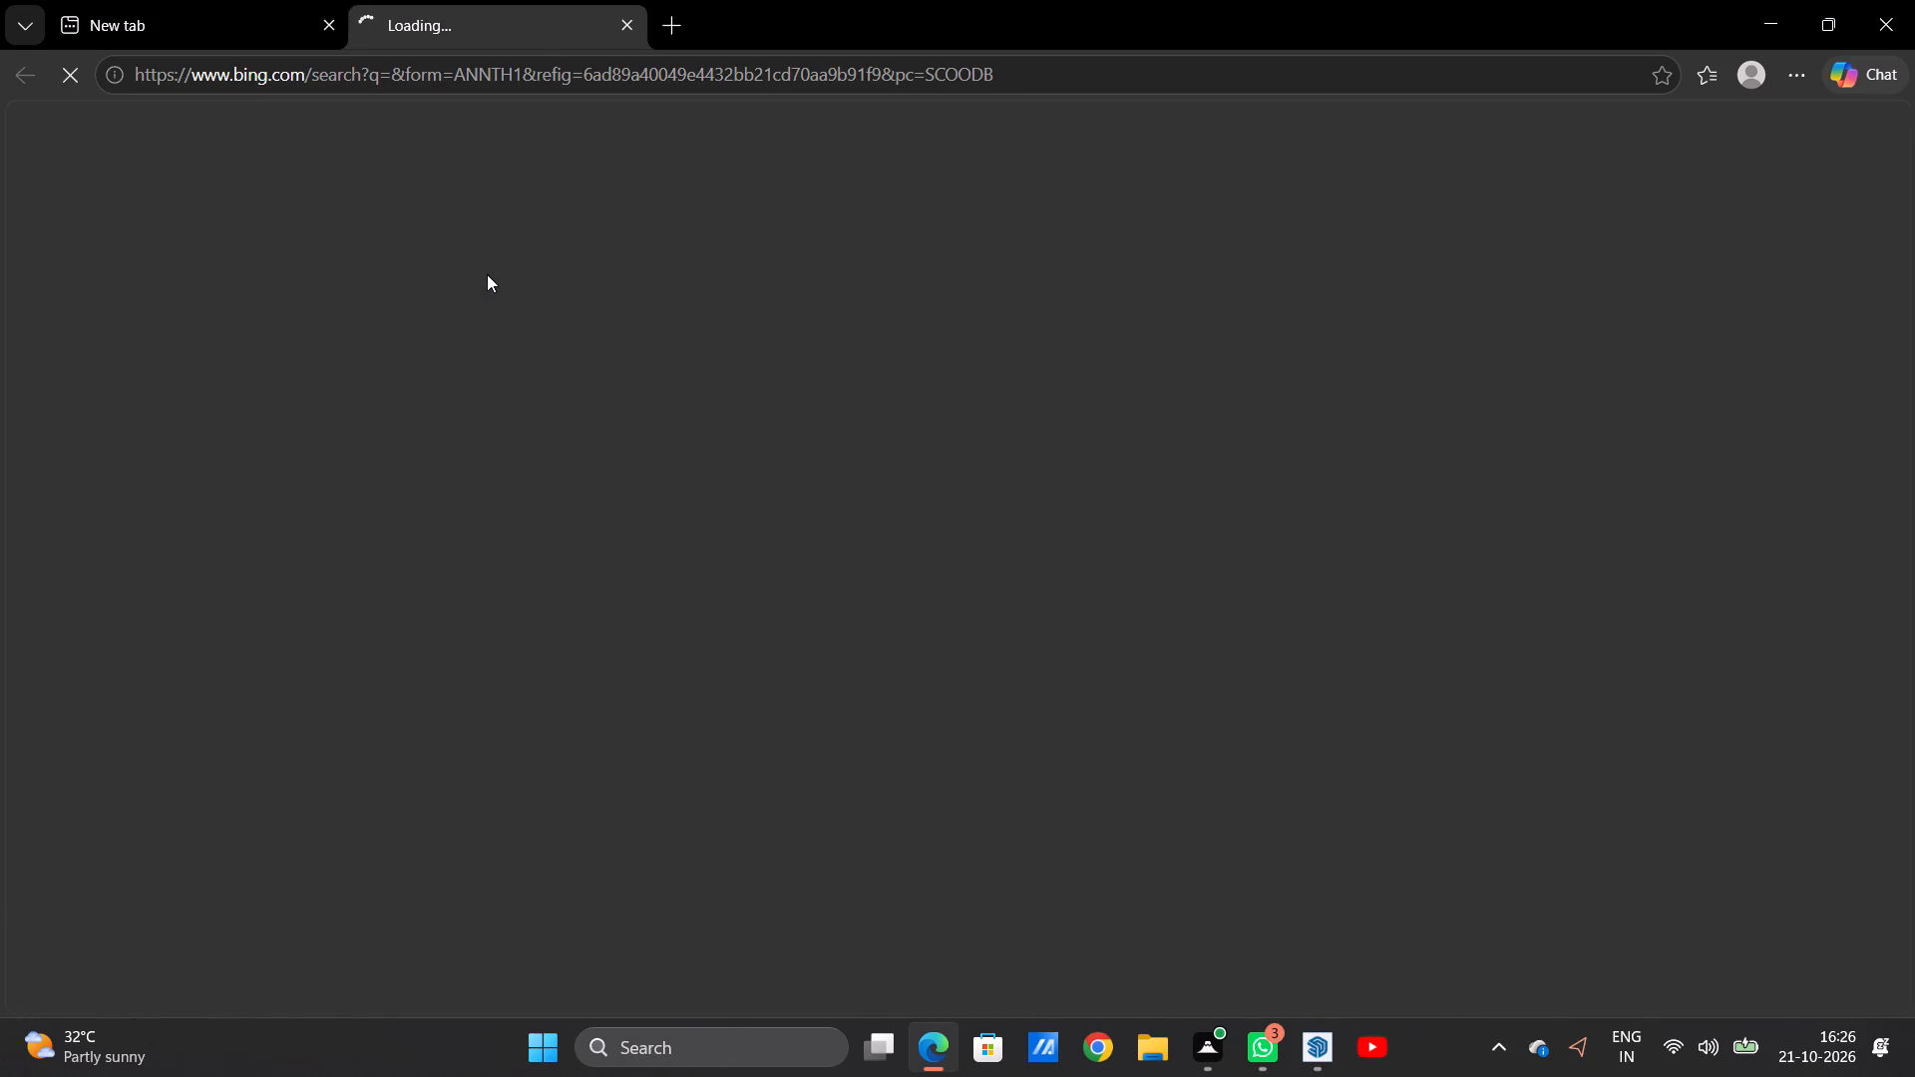
left_click(477, 318)
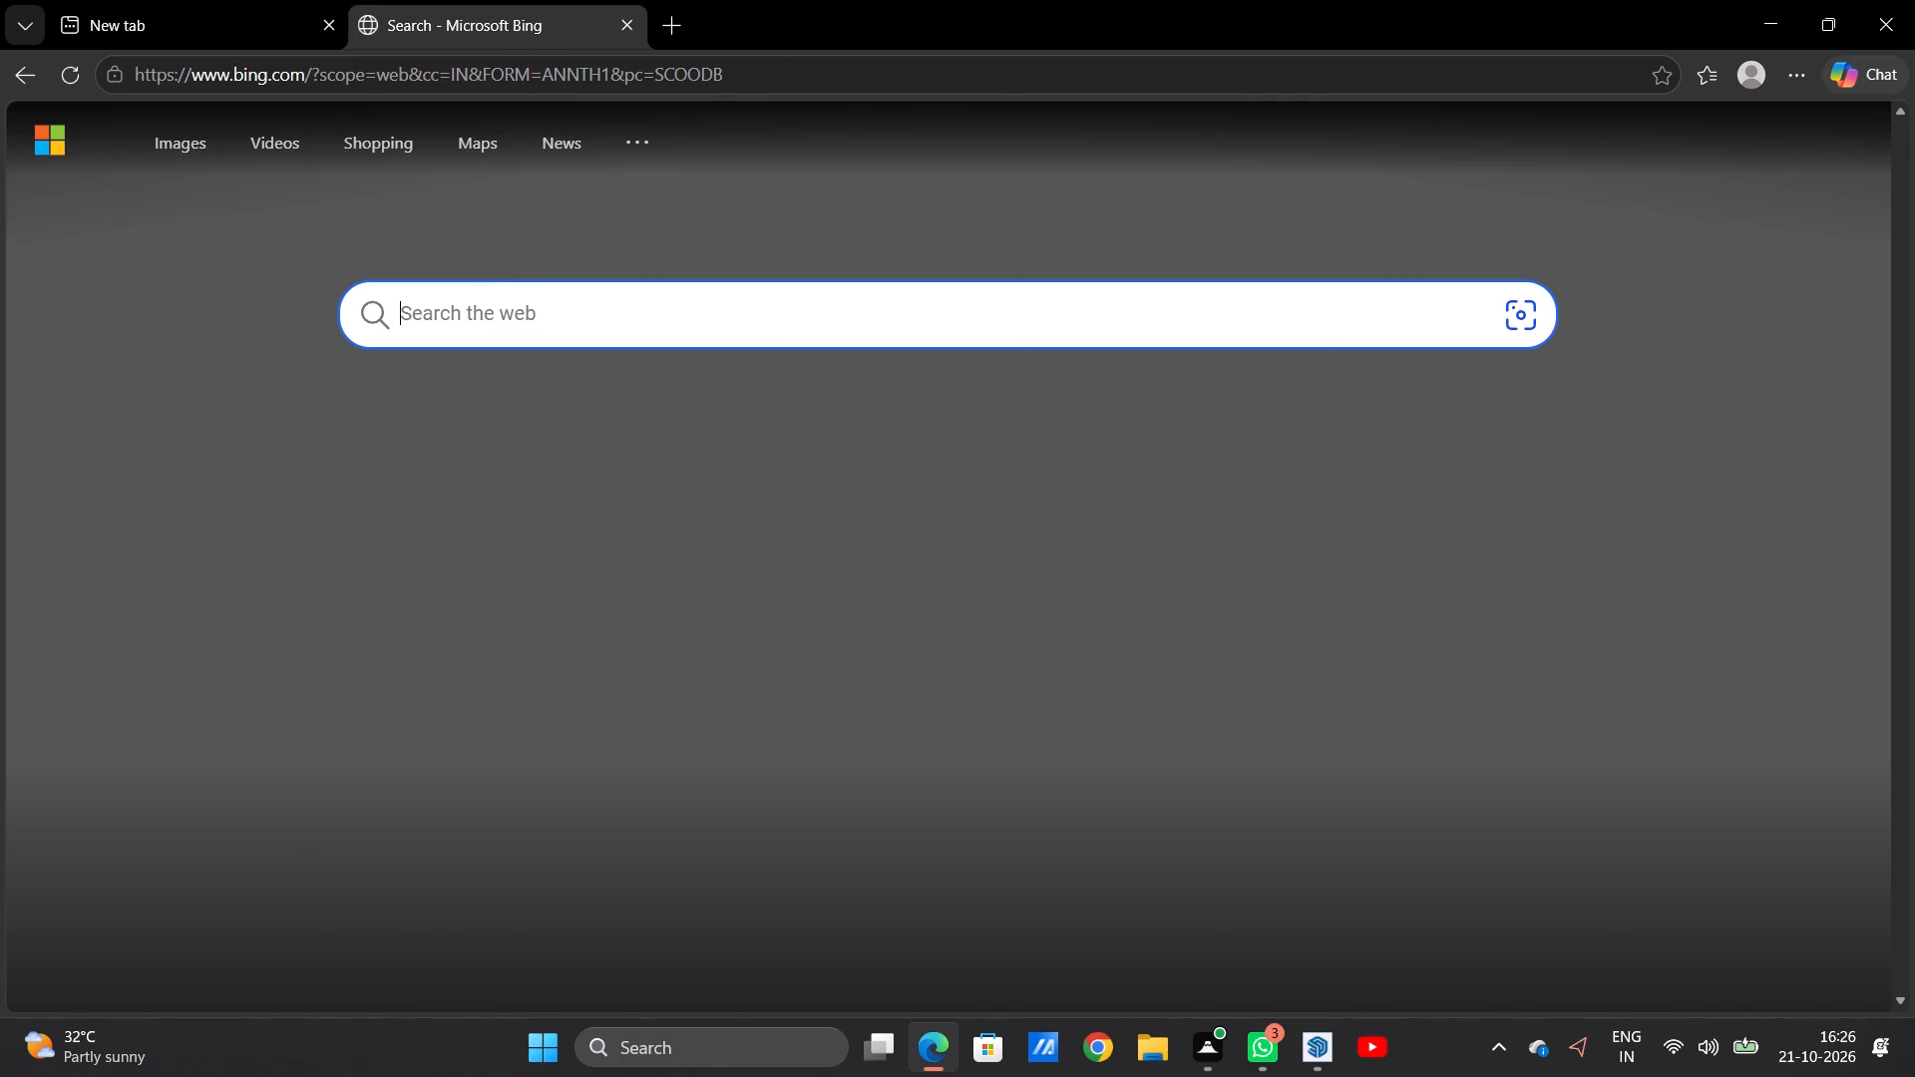
left_click(477, 318)
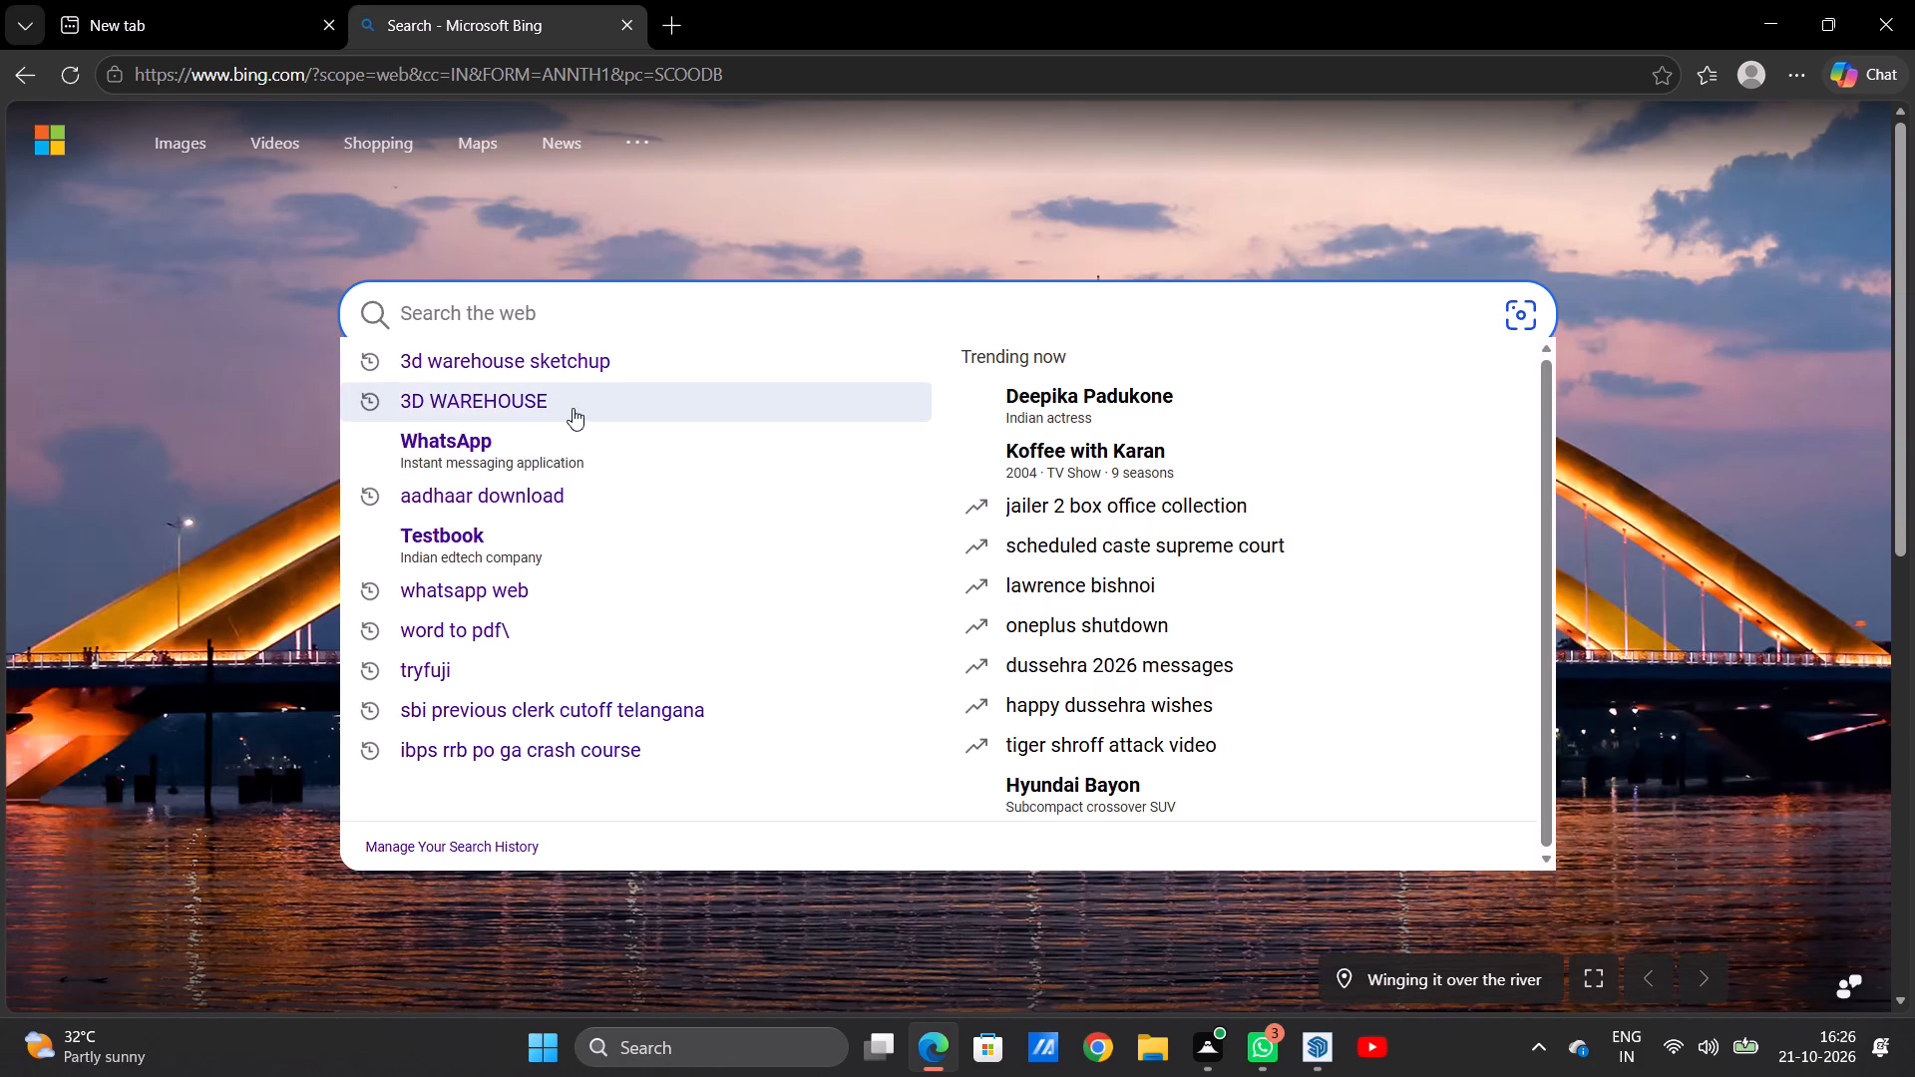
left_click(603, 375)
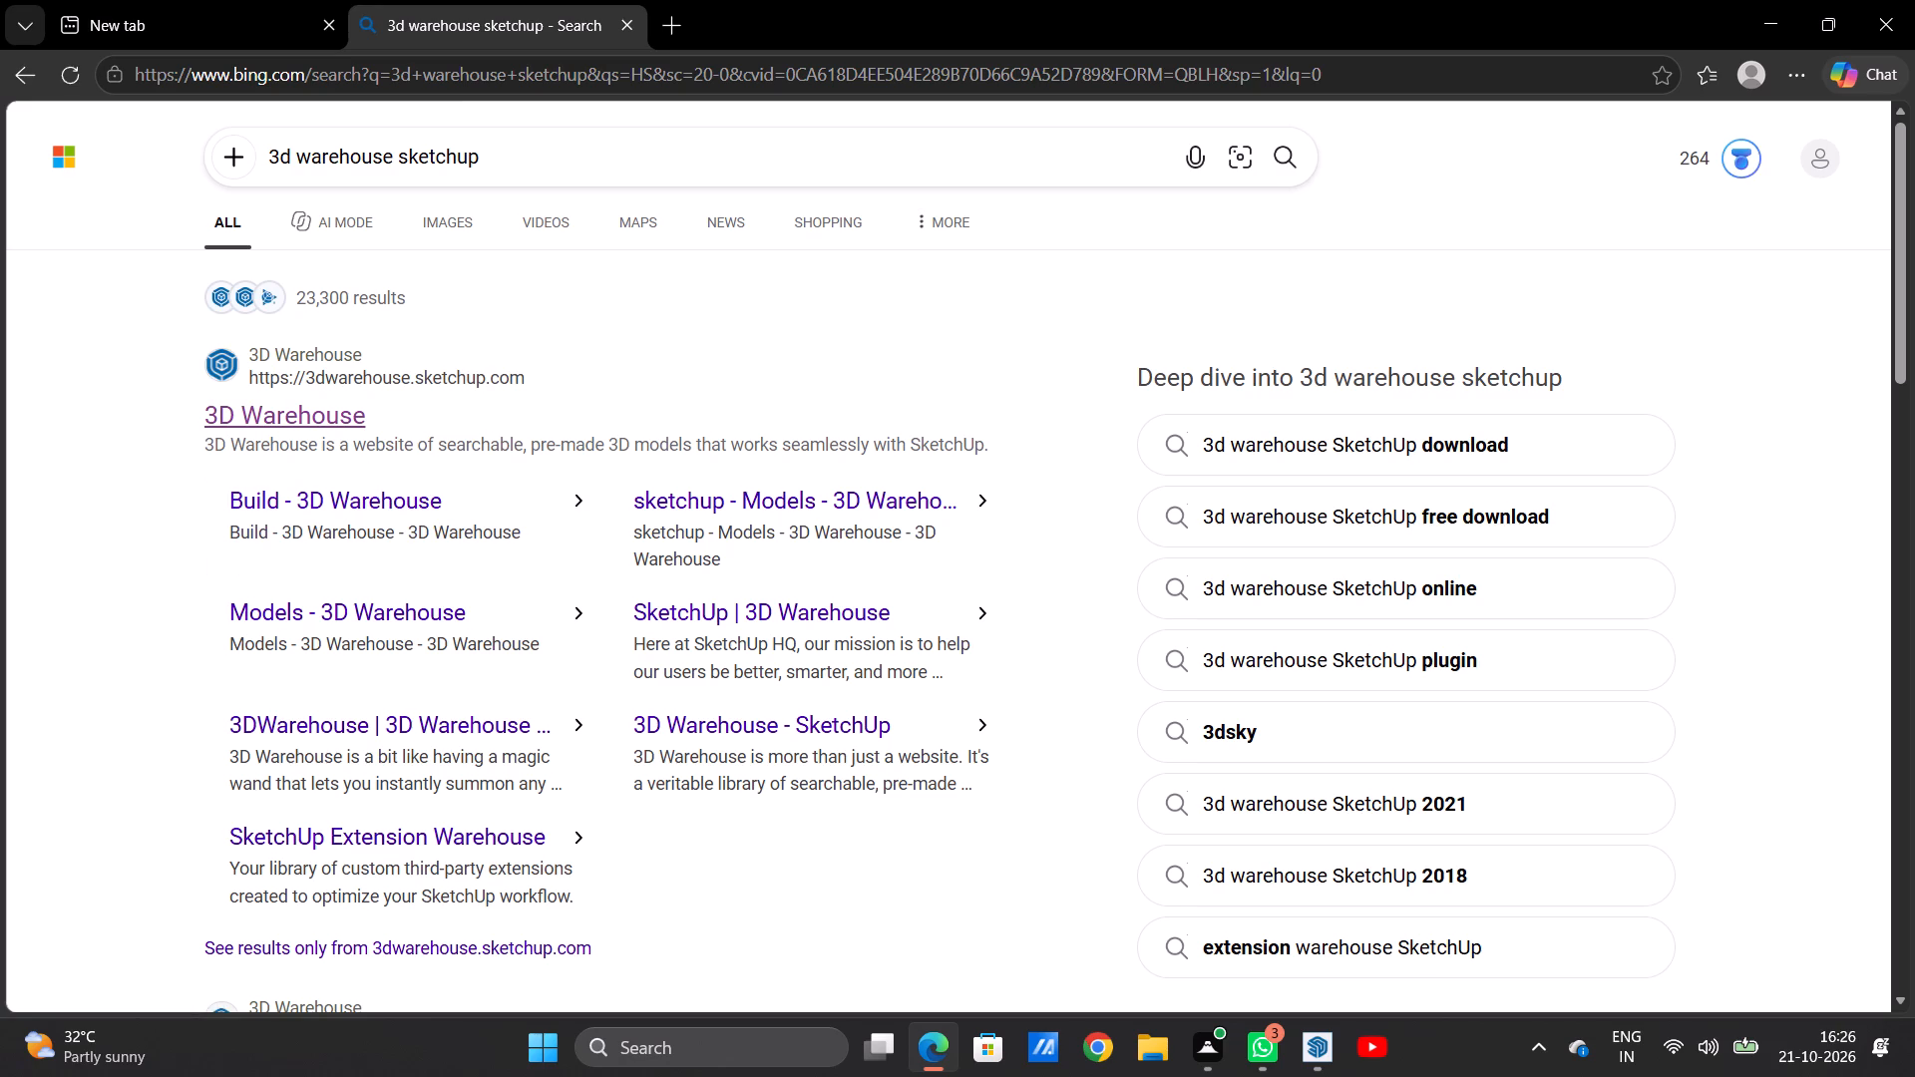
left_click(220, 421)
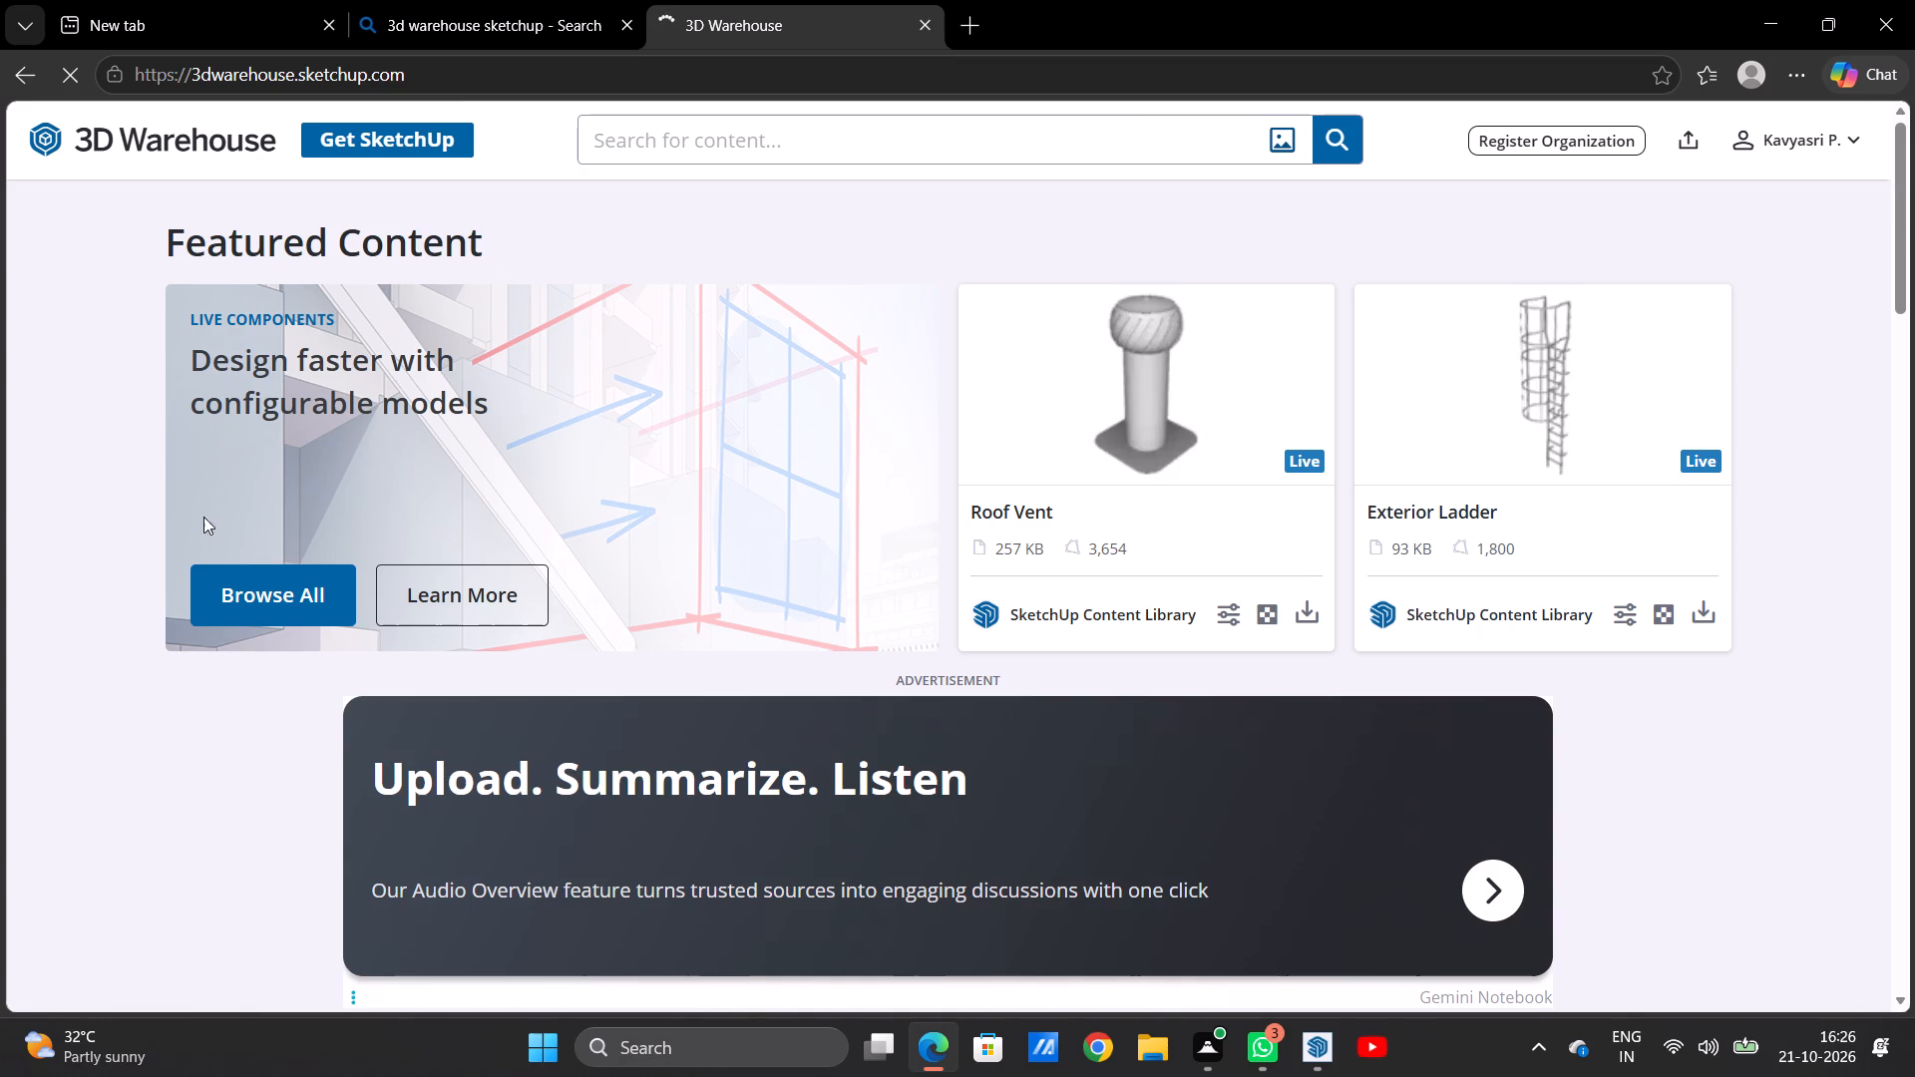
Search 3D Warehouse for "white car" models.
left_click(619, 155)
type("white")
key("space")
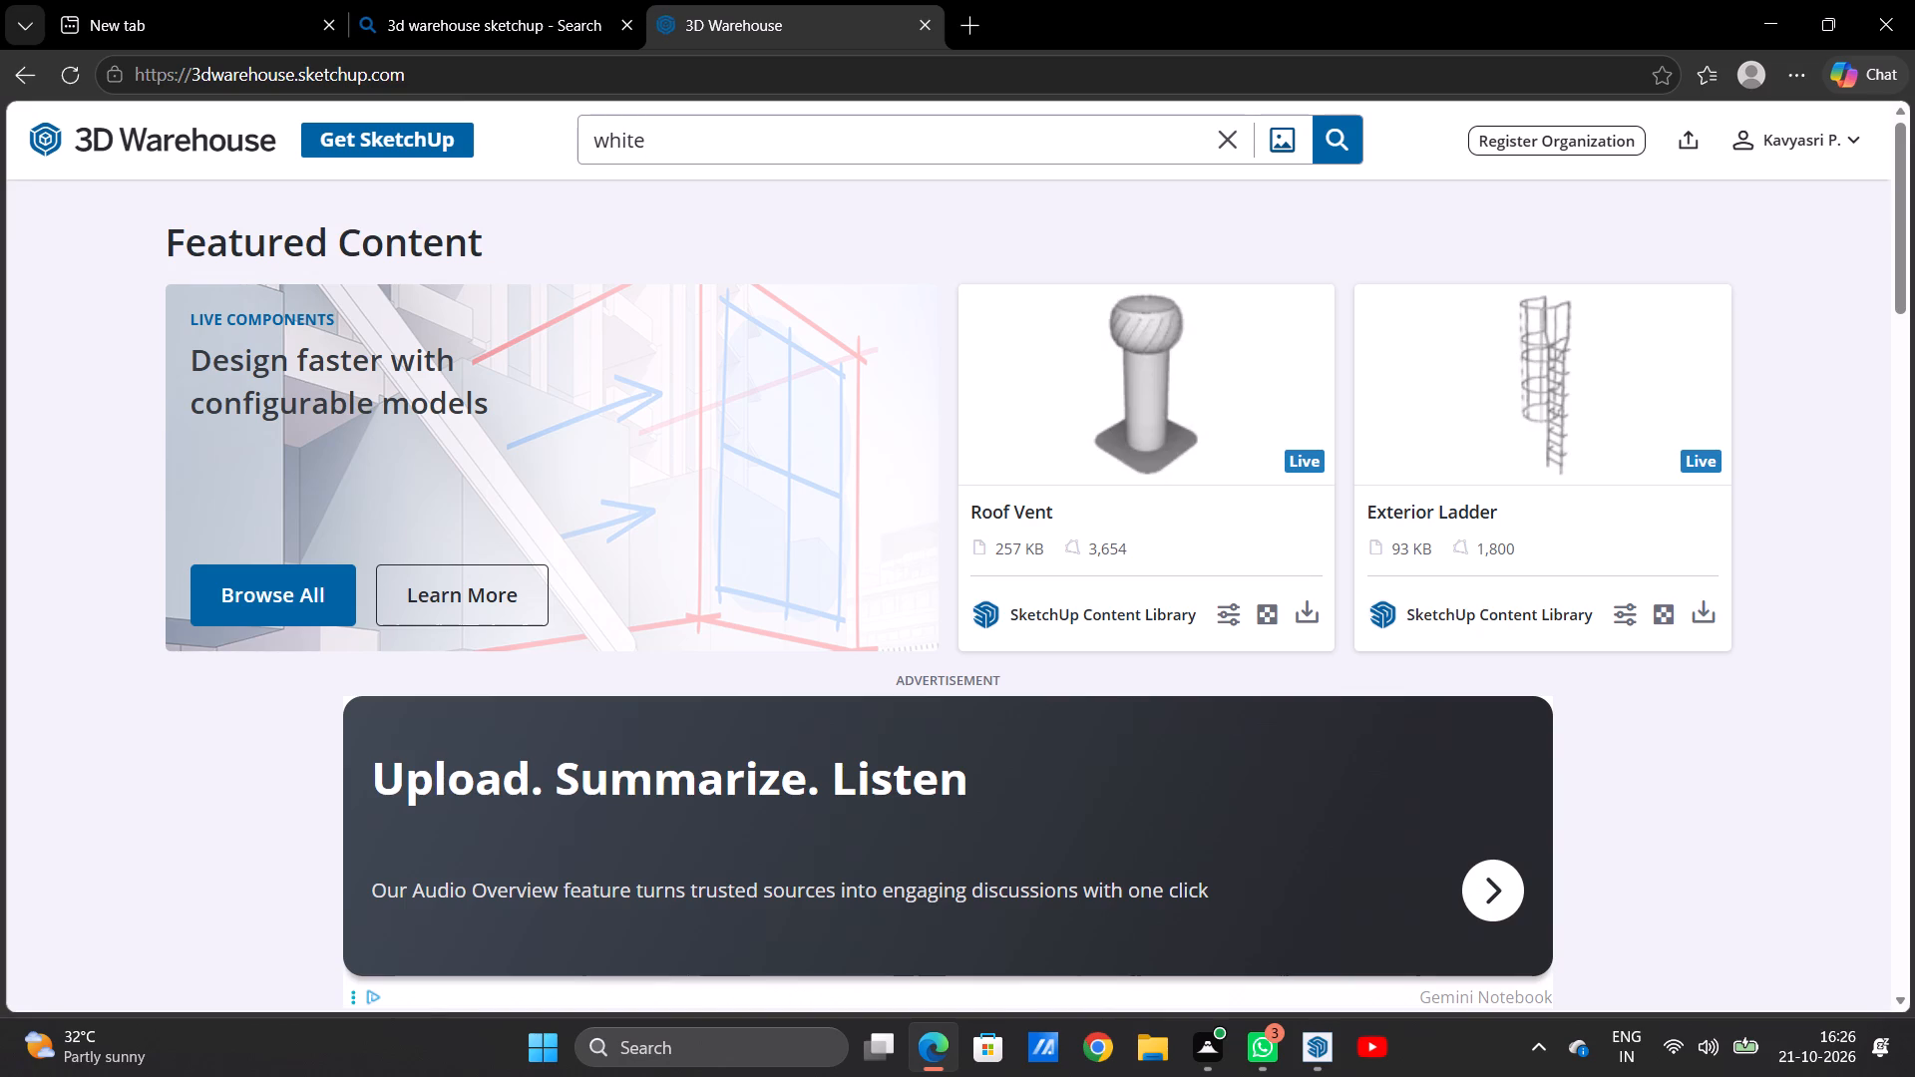
type("cars")
key("BackSpace")
left_click(1325, 137)
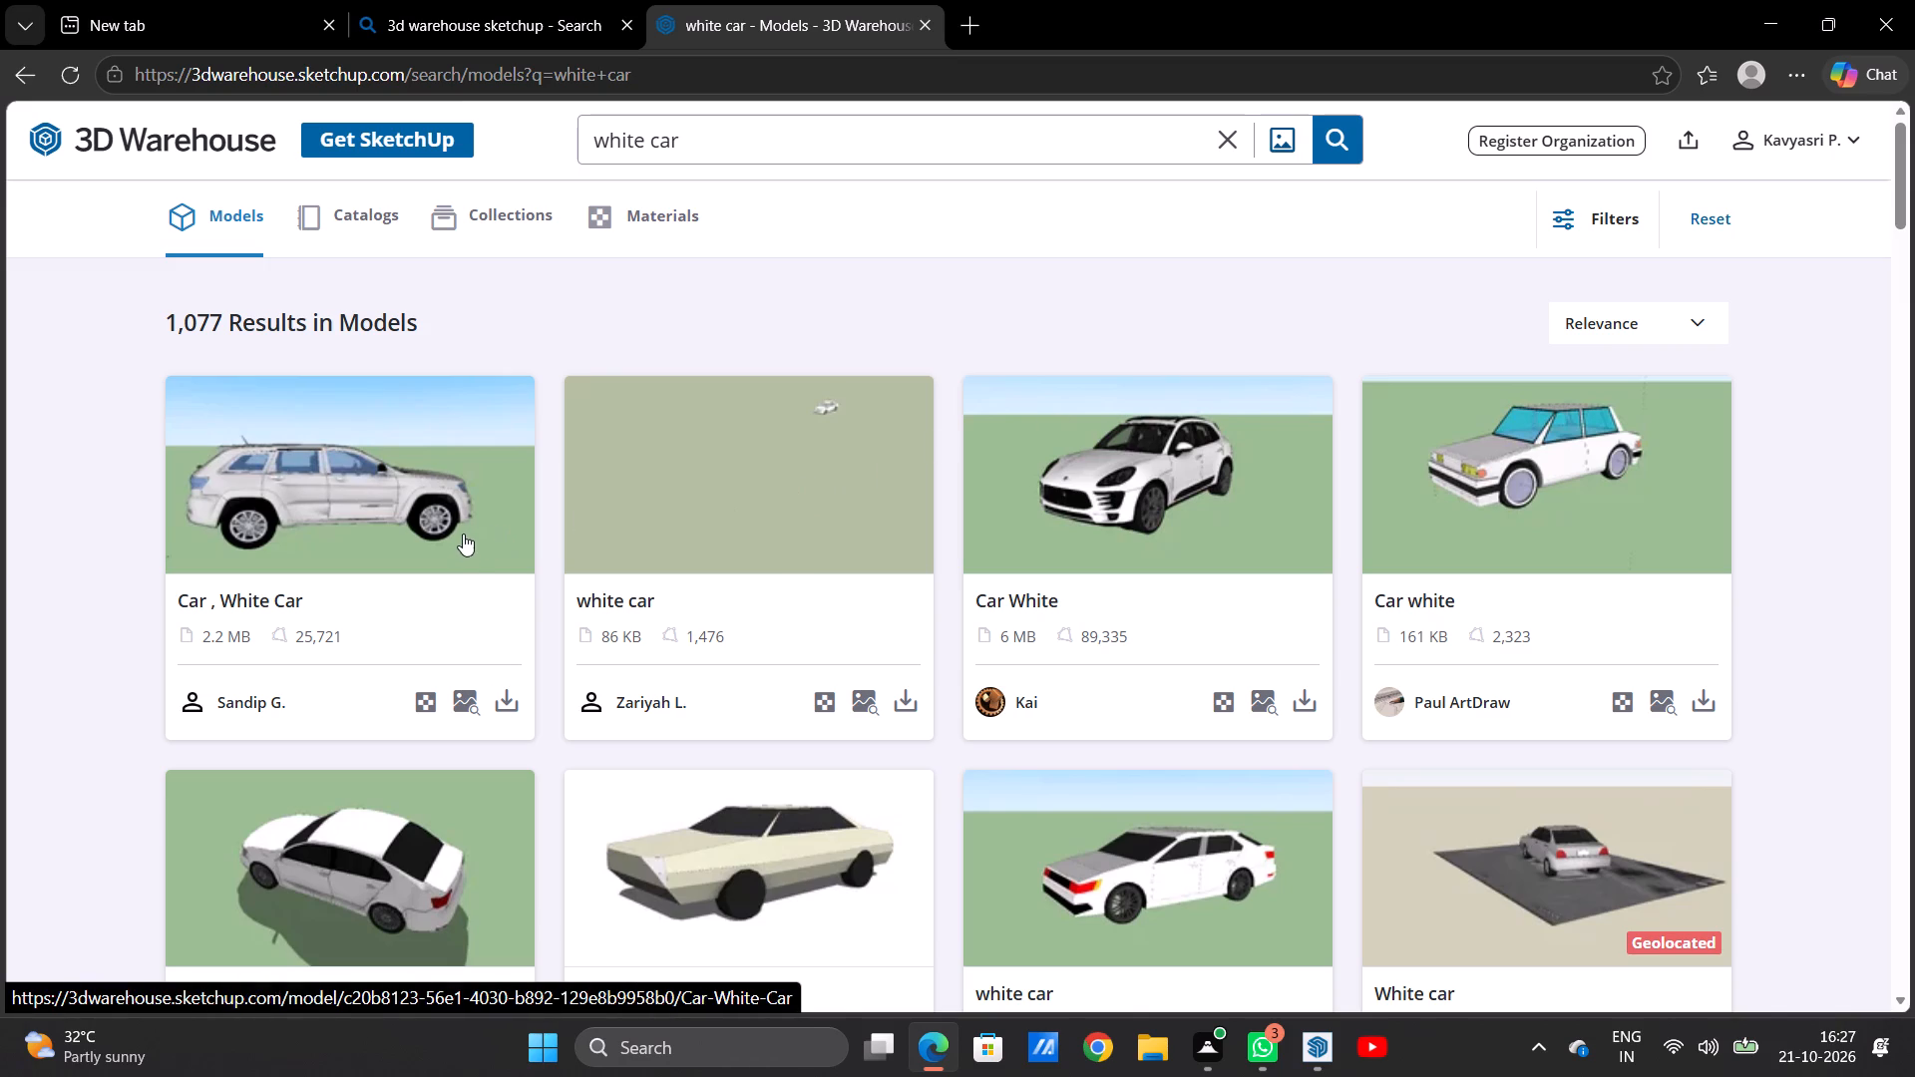
Download the "Car , White Car" model (2.2 MB) and the "Car White" model (6 MB) as SketchUp files.
left_click(513, 713)
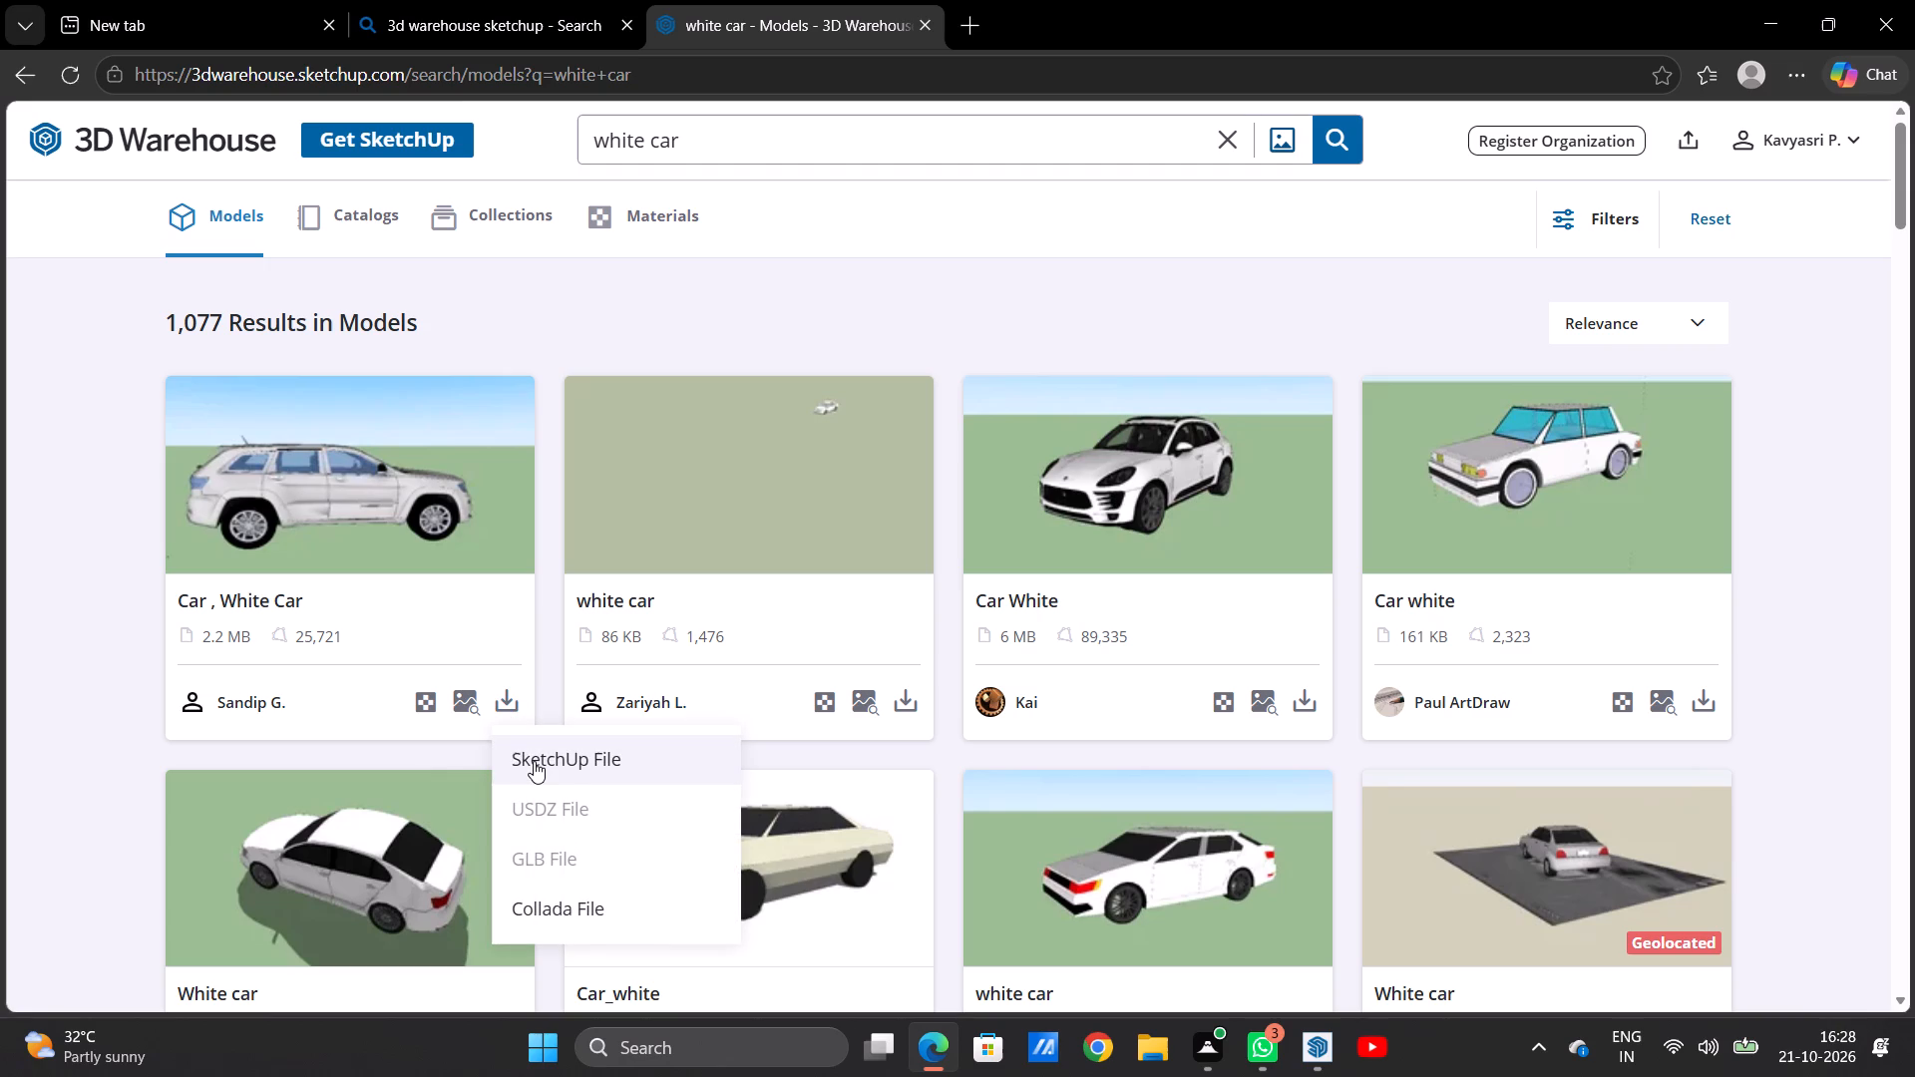
left_click(534, 761)
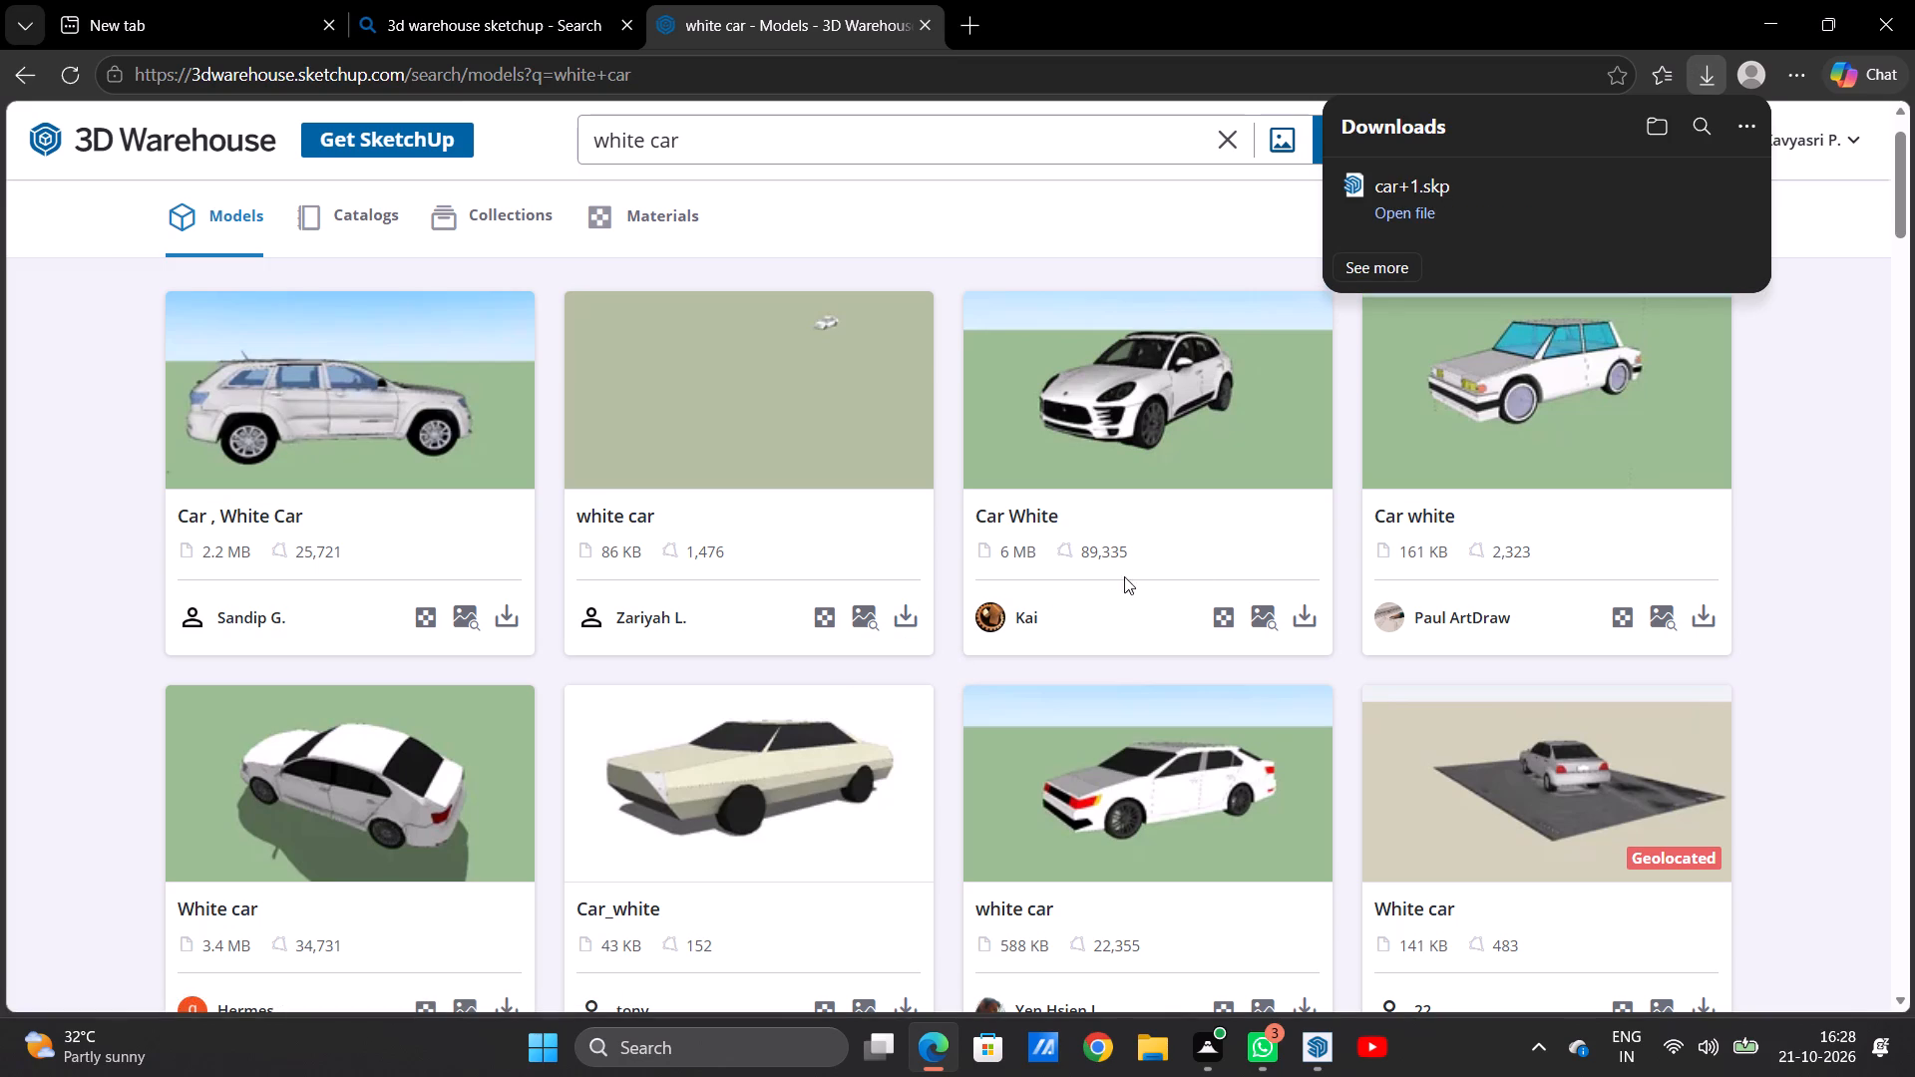
left_click(1305, 611)
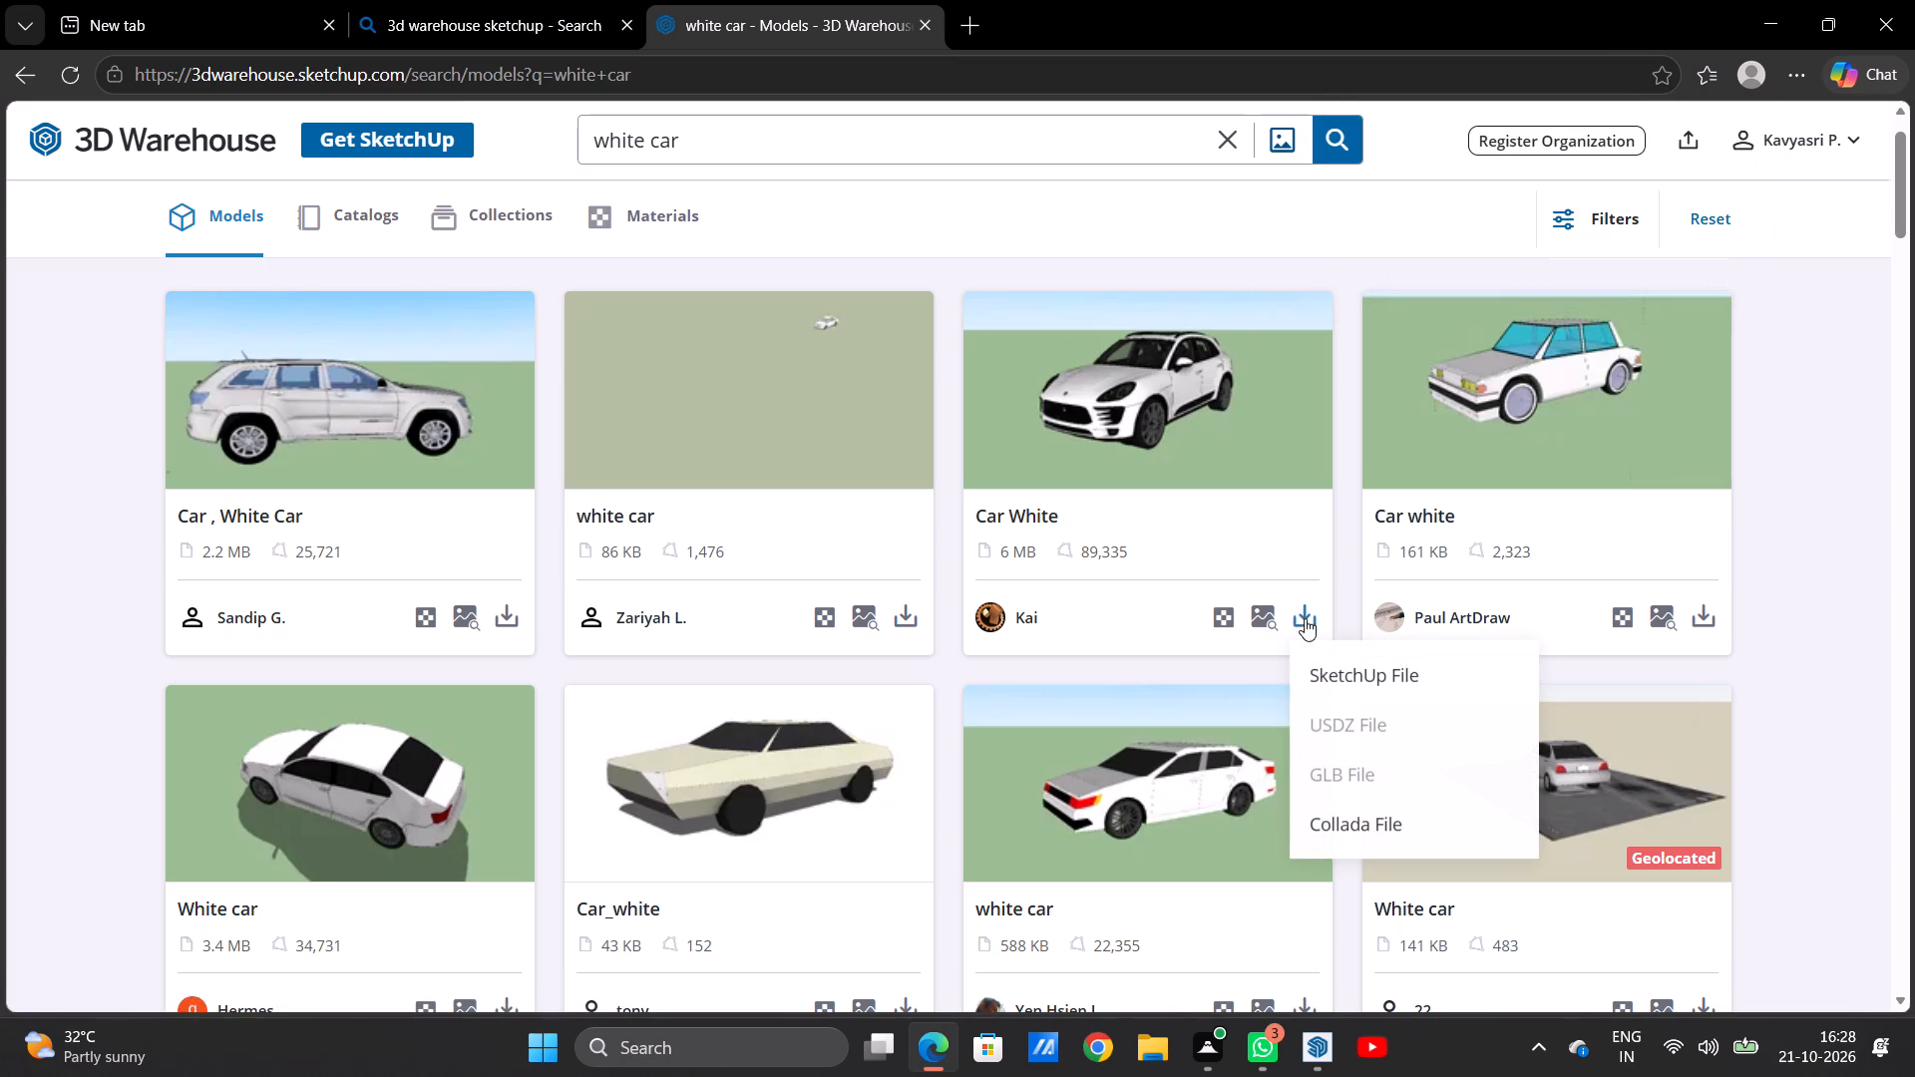
left_click(1309, 656)
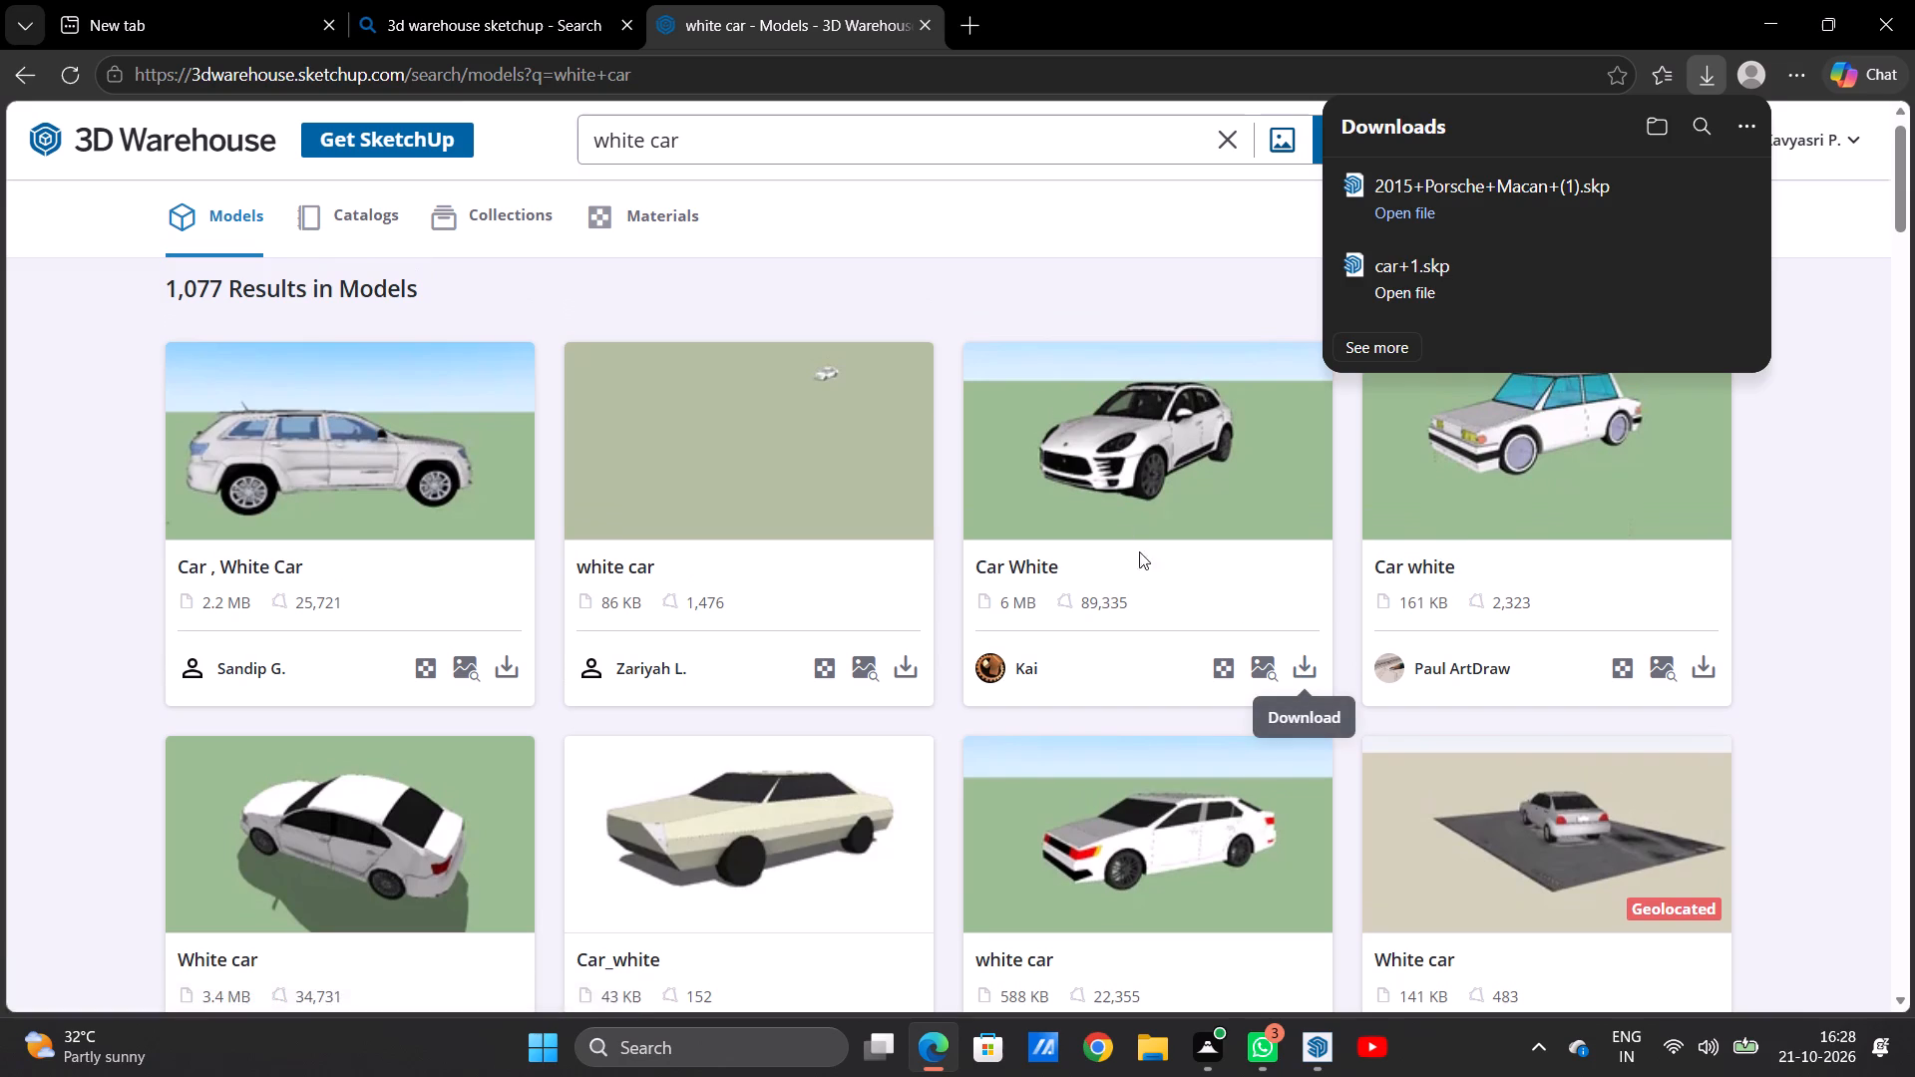
Replace the model search with "small pot plants" and run it.
left_click(1212, 148)
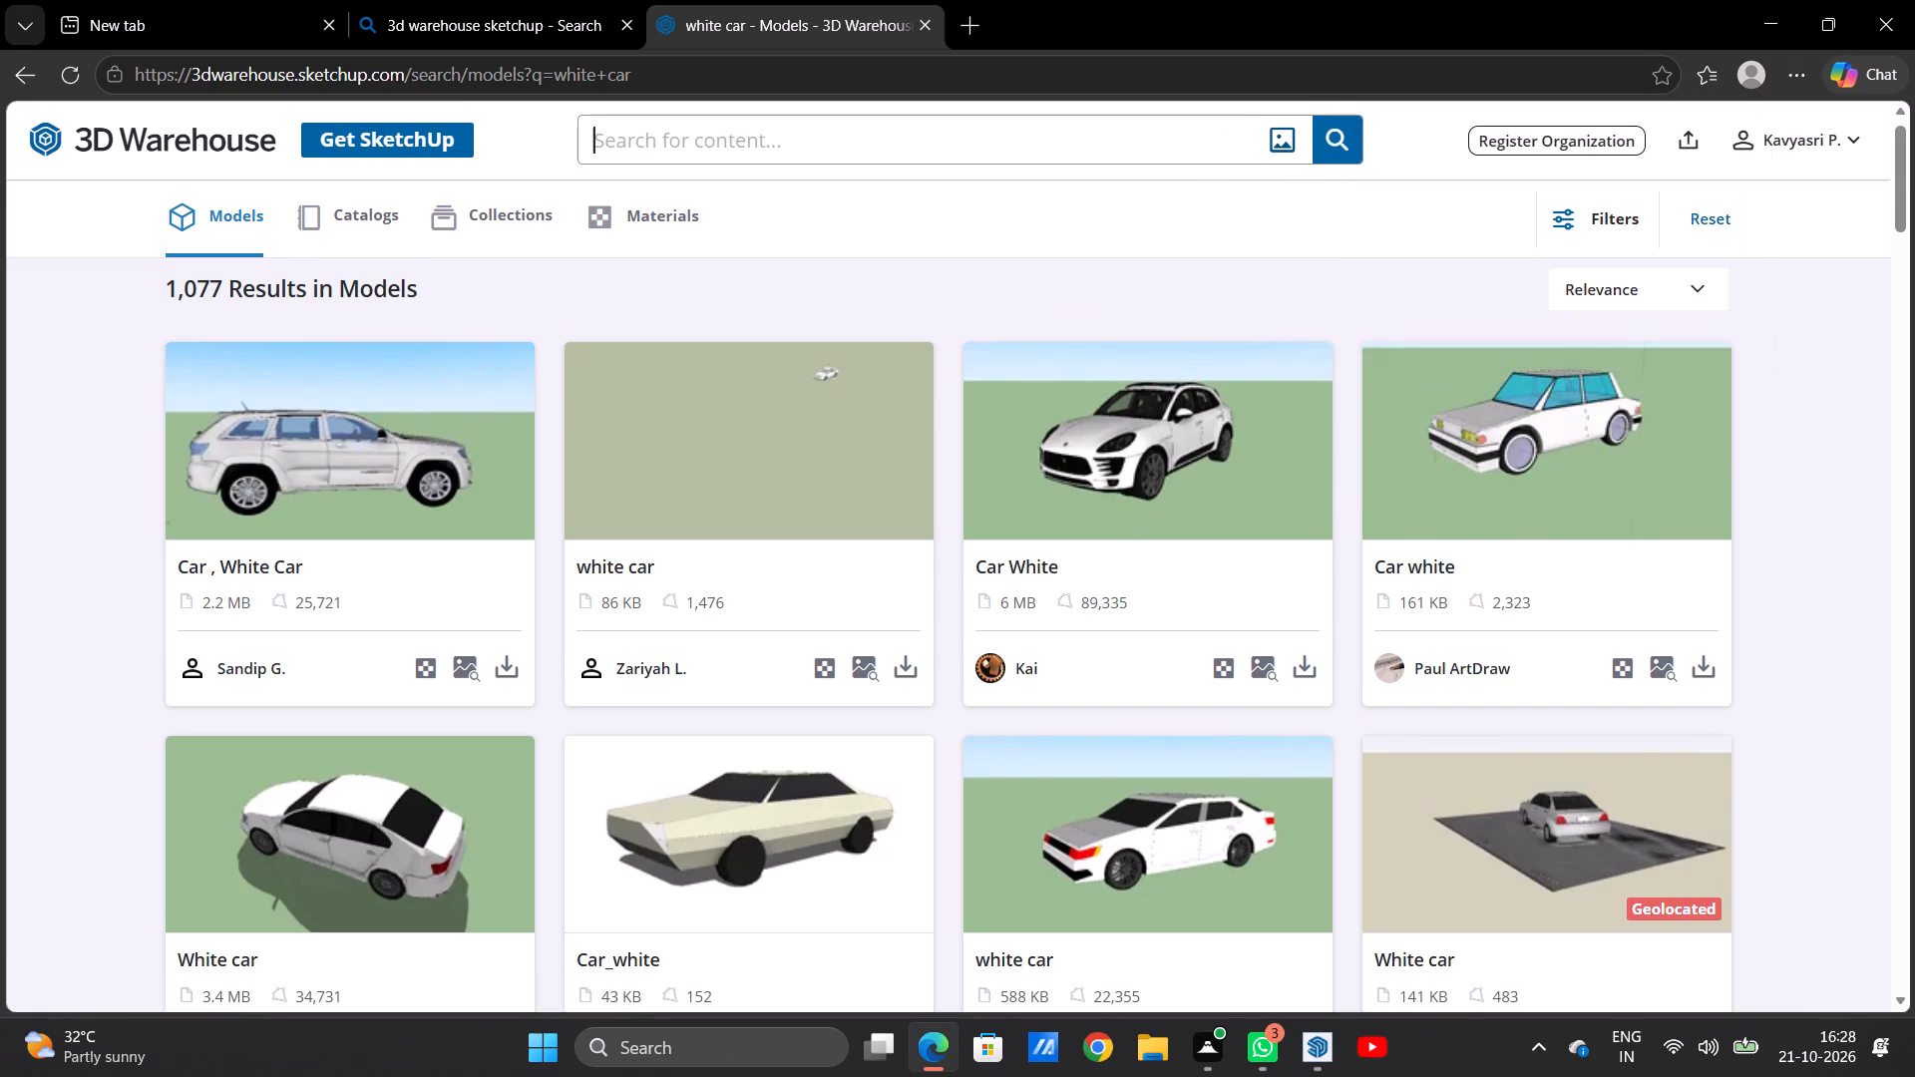
type("small")
key("space")
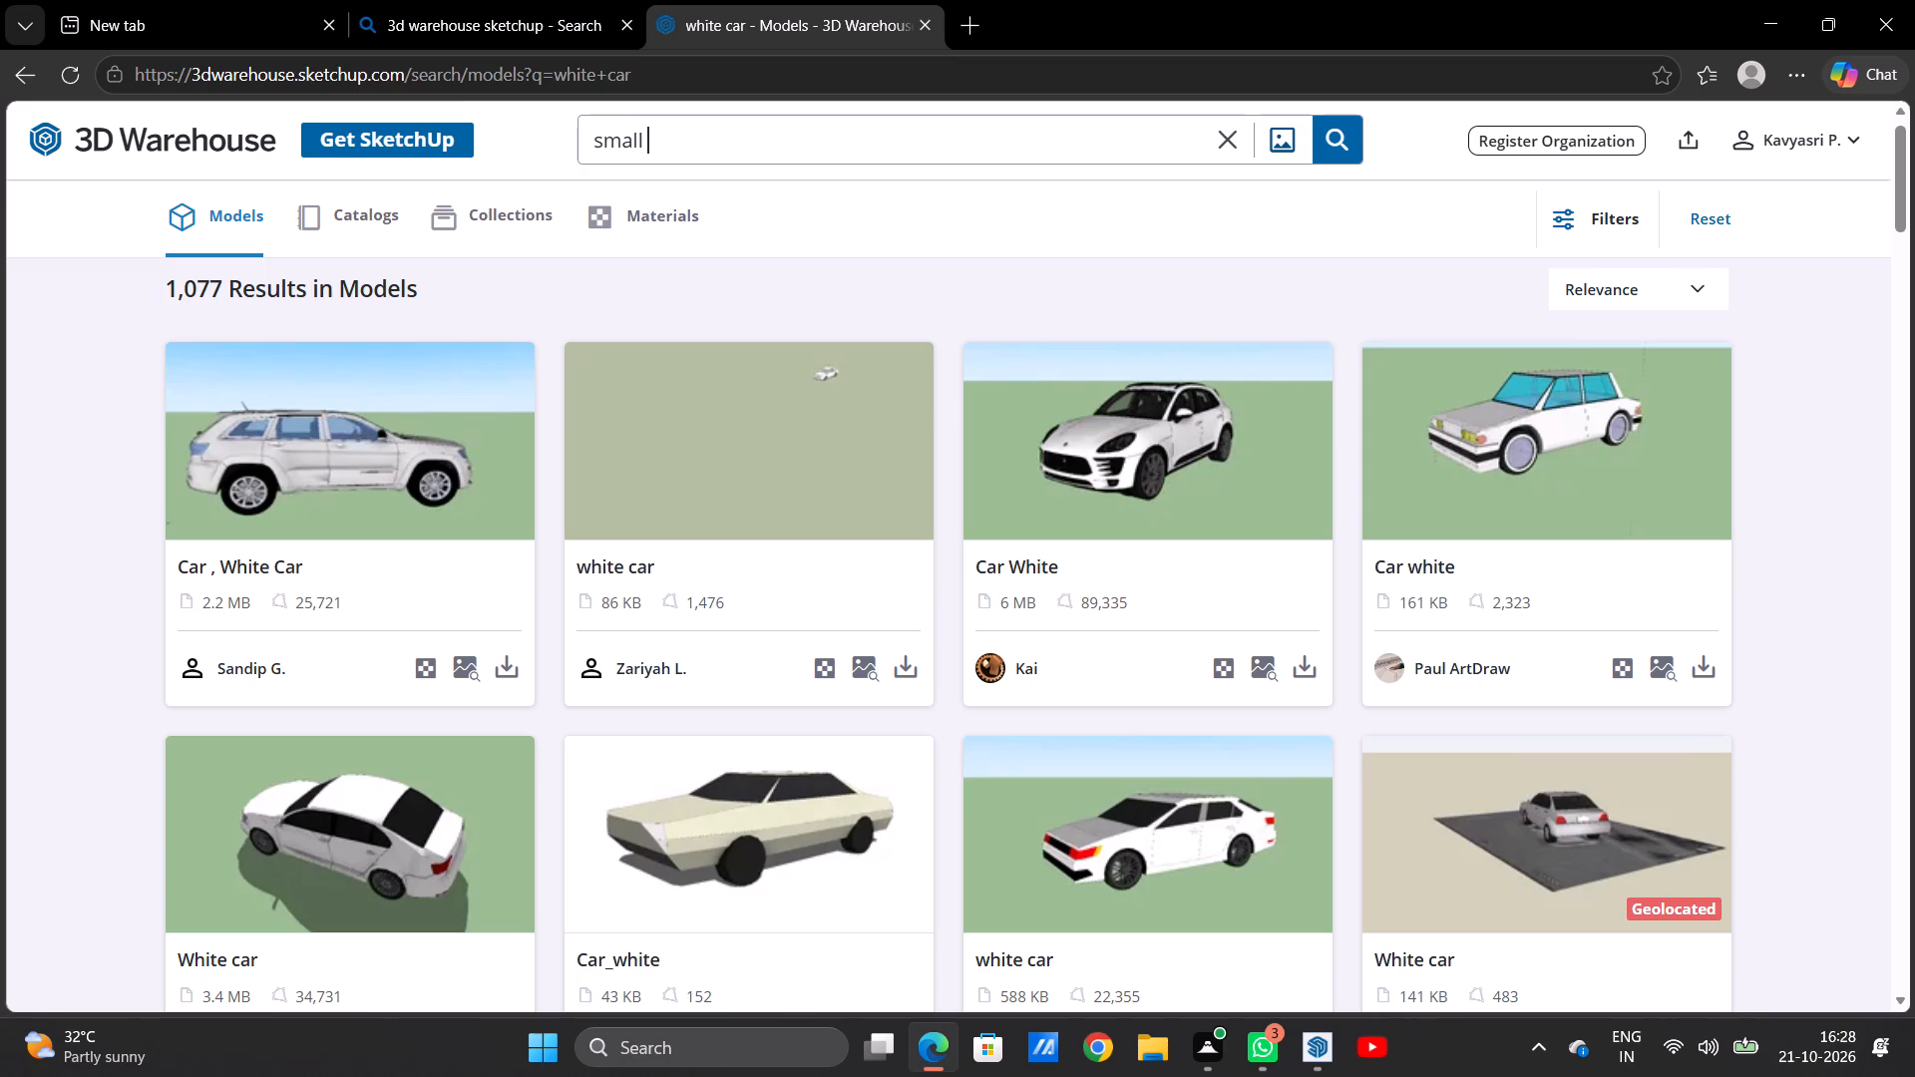
type("pl")
type("ants")
key("space")
key("Left")
key("Left")
key("Left")
key("Left")
key("Left")
key("Left")
key("Left")
type("plot")
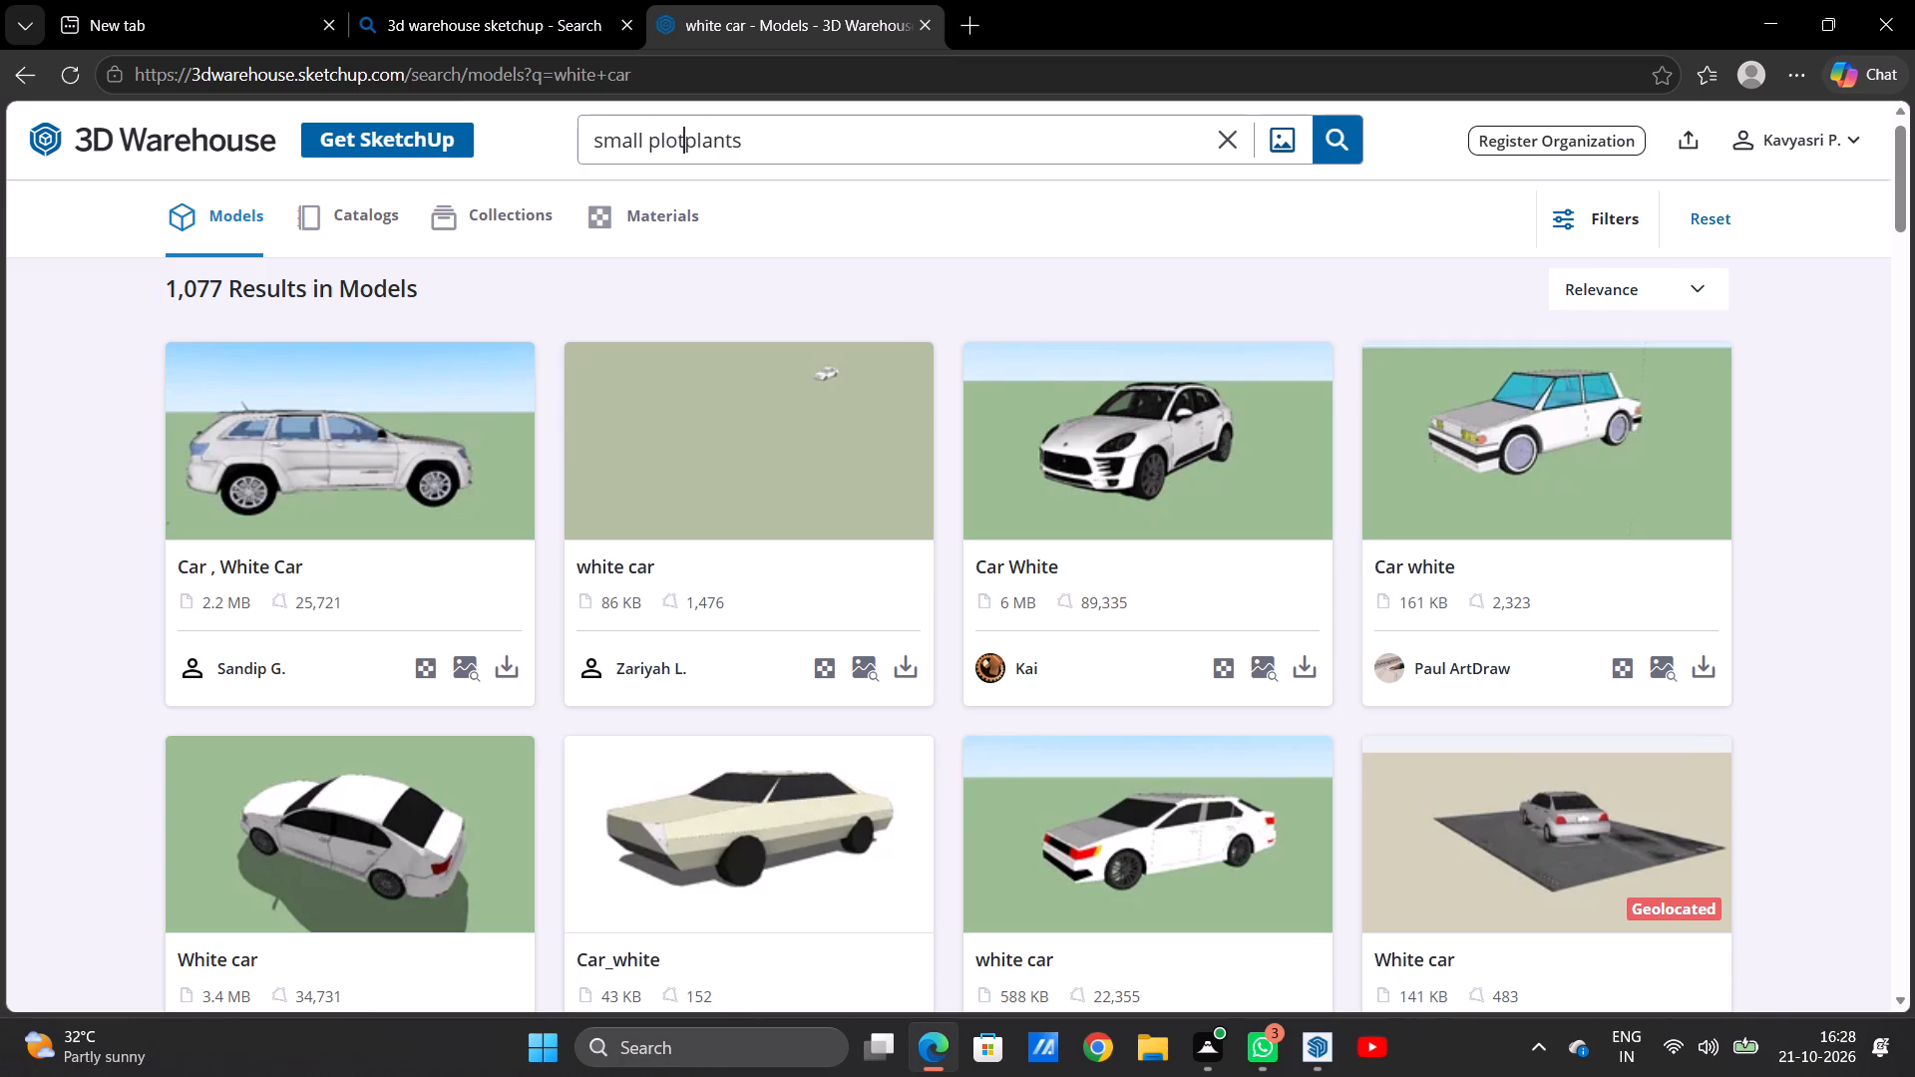
key("space")
key("BackSpace")
key("BackSpace")
key("BackSpace")
key("BackSpace")
type("ot")
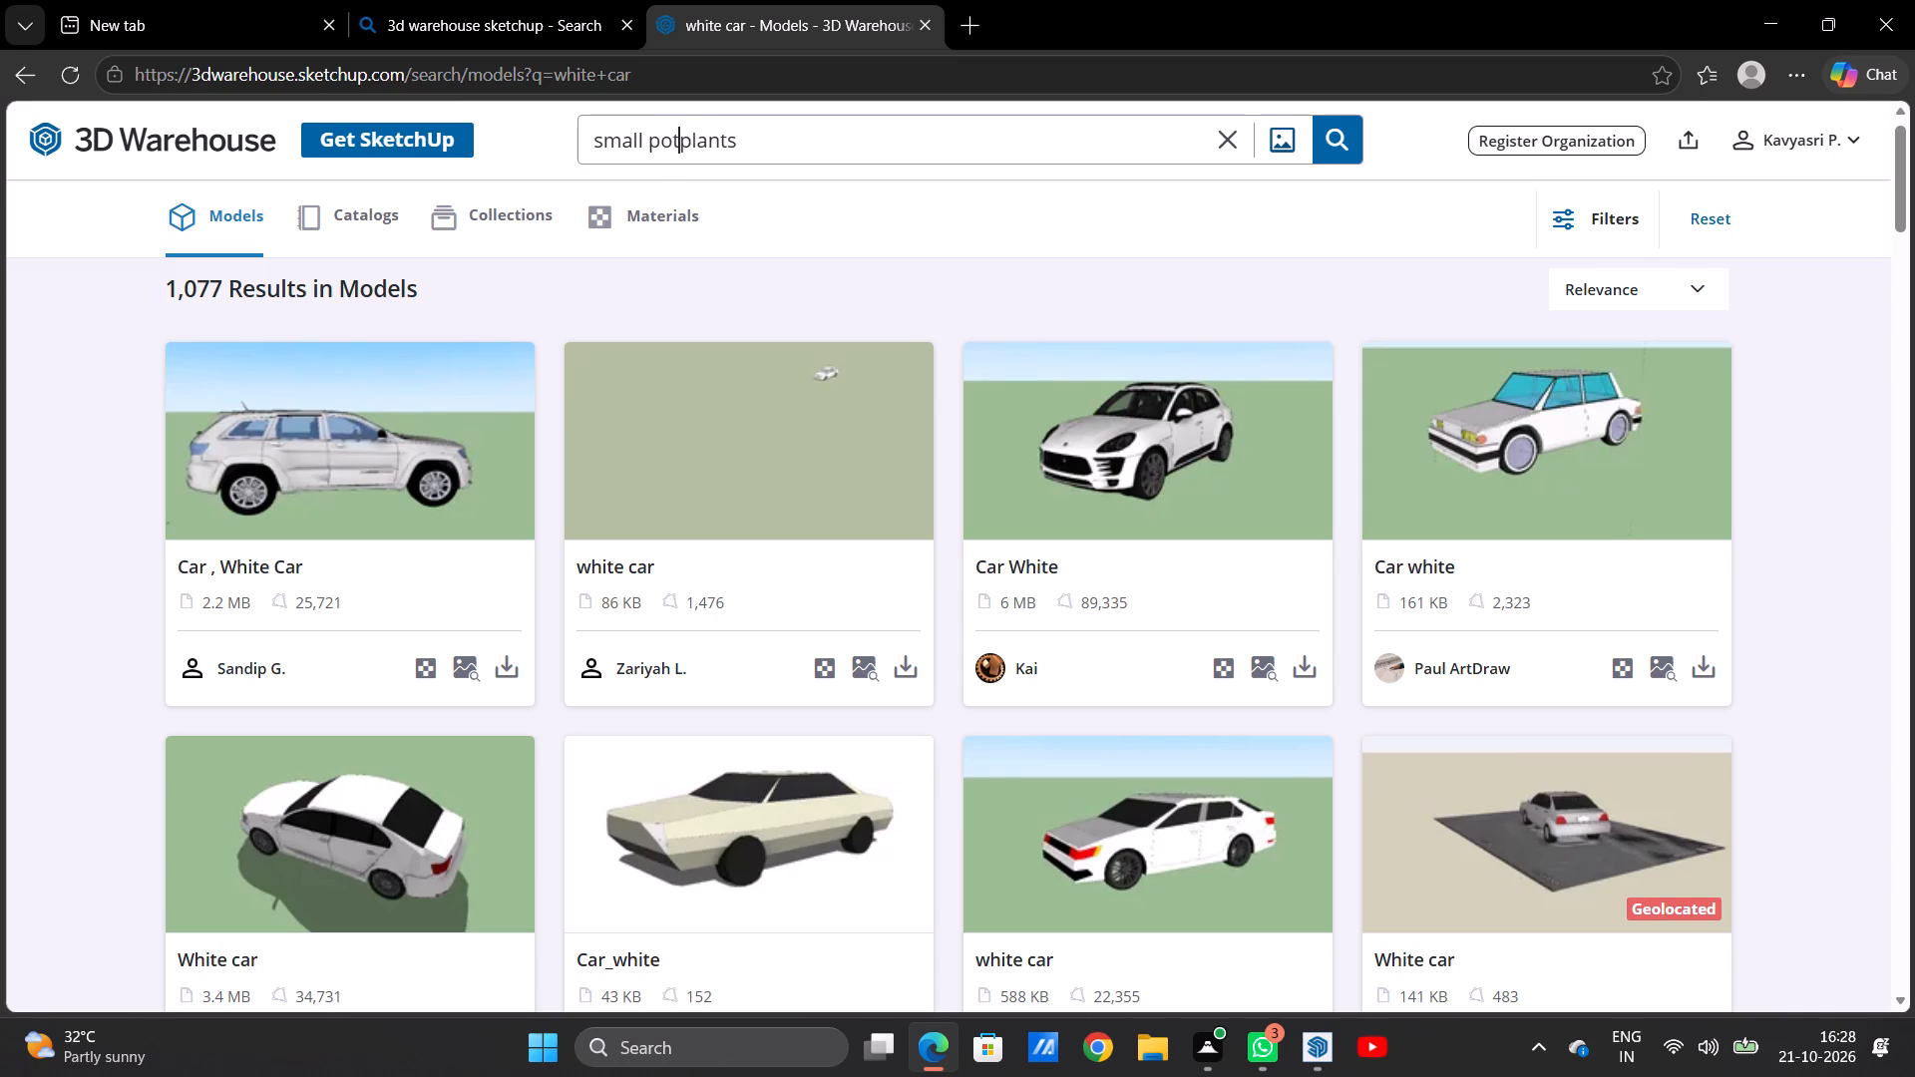
key("space")
key("Return")
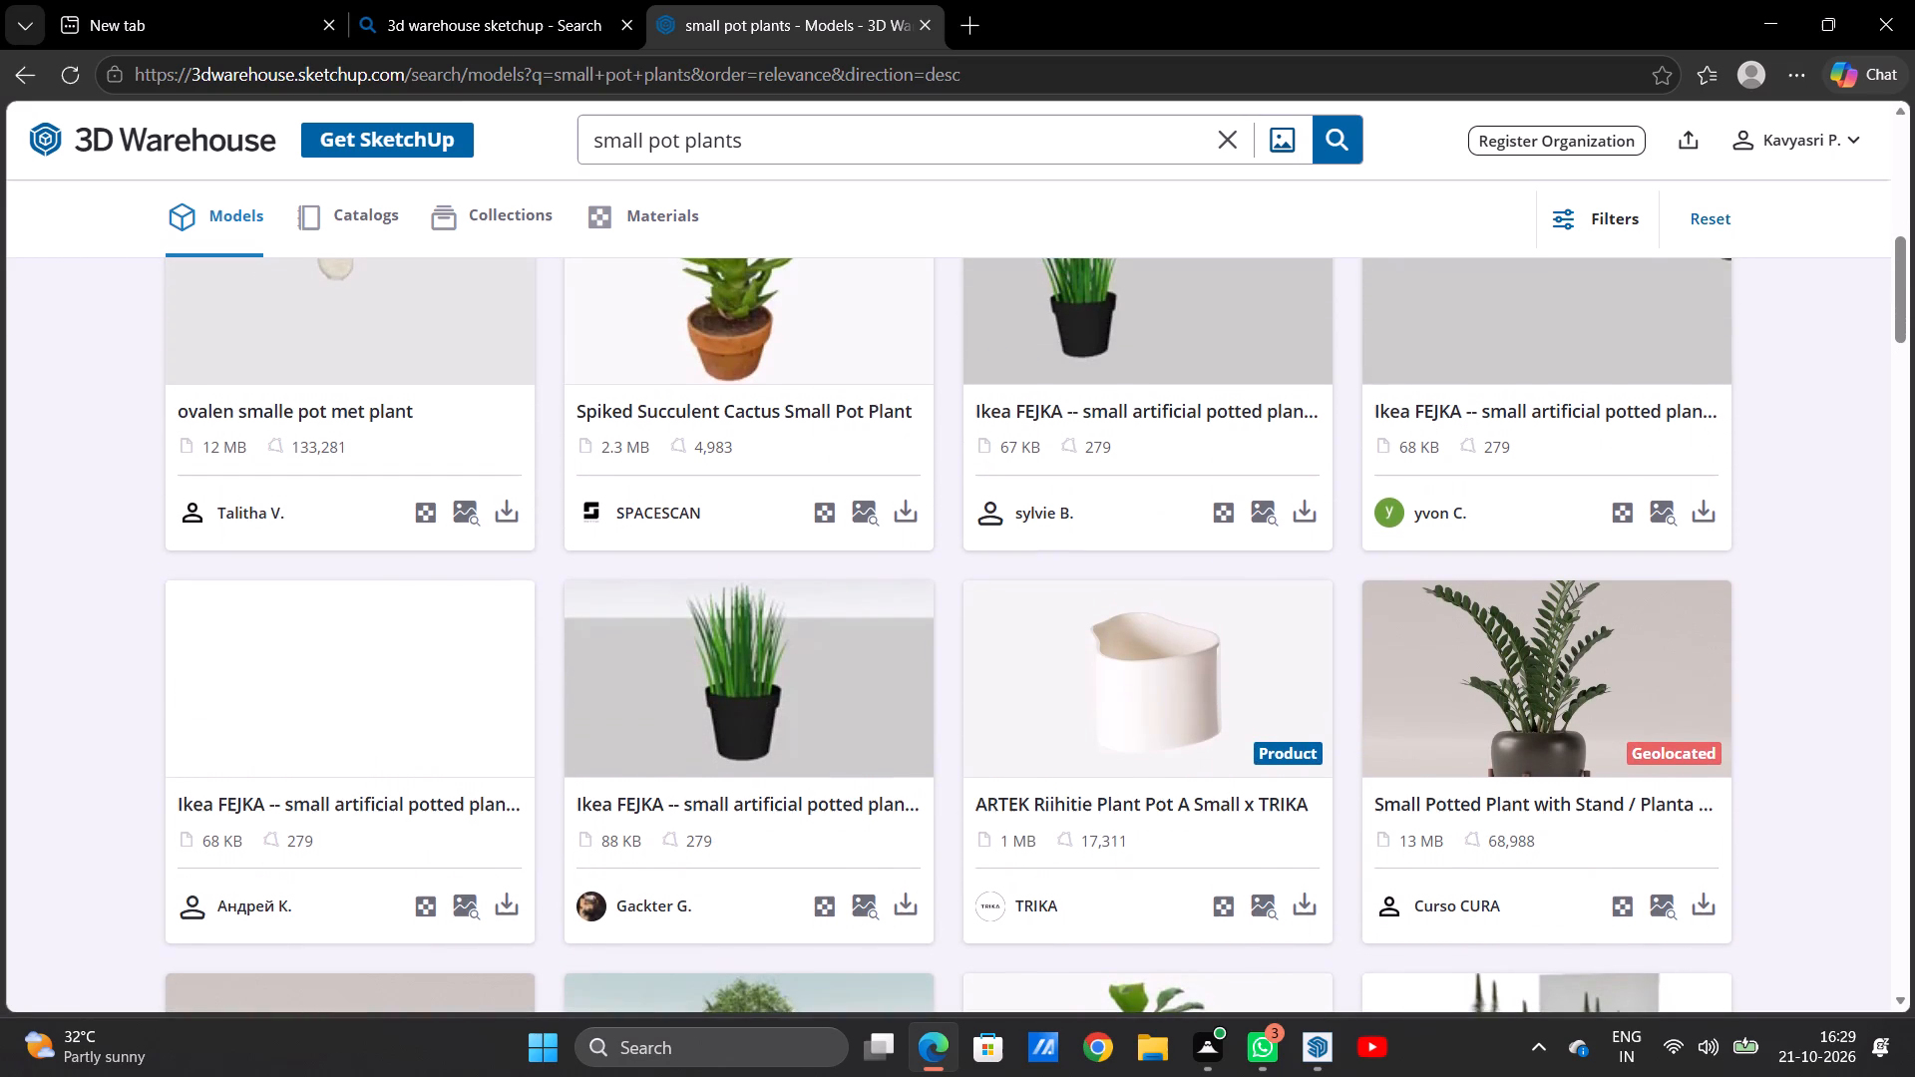
Download the "Spiked Succulent Cactus Small Pot Plant" model as a SketchUp file.
left_click(909, 514)
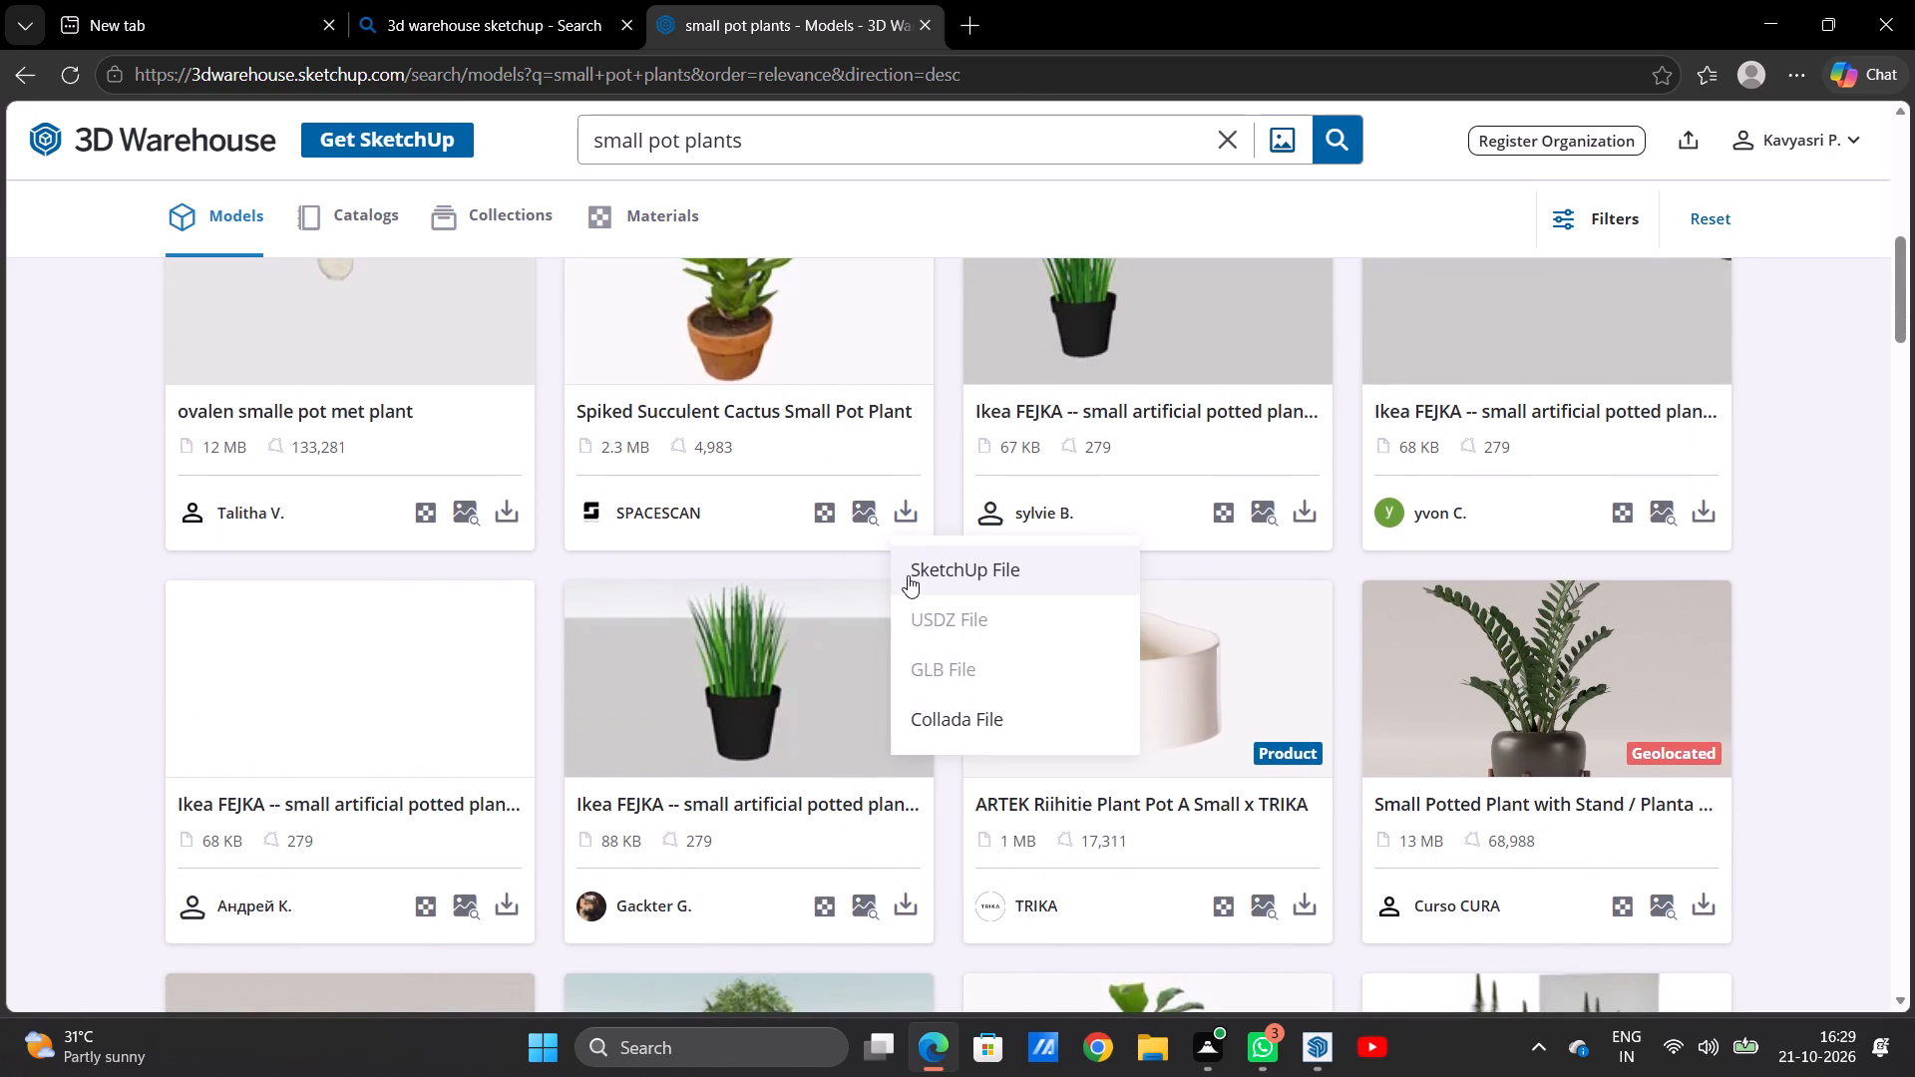
left_click(908, 575)
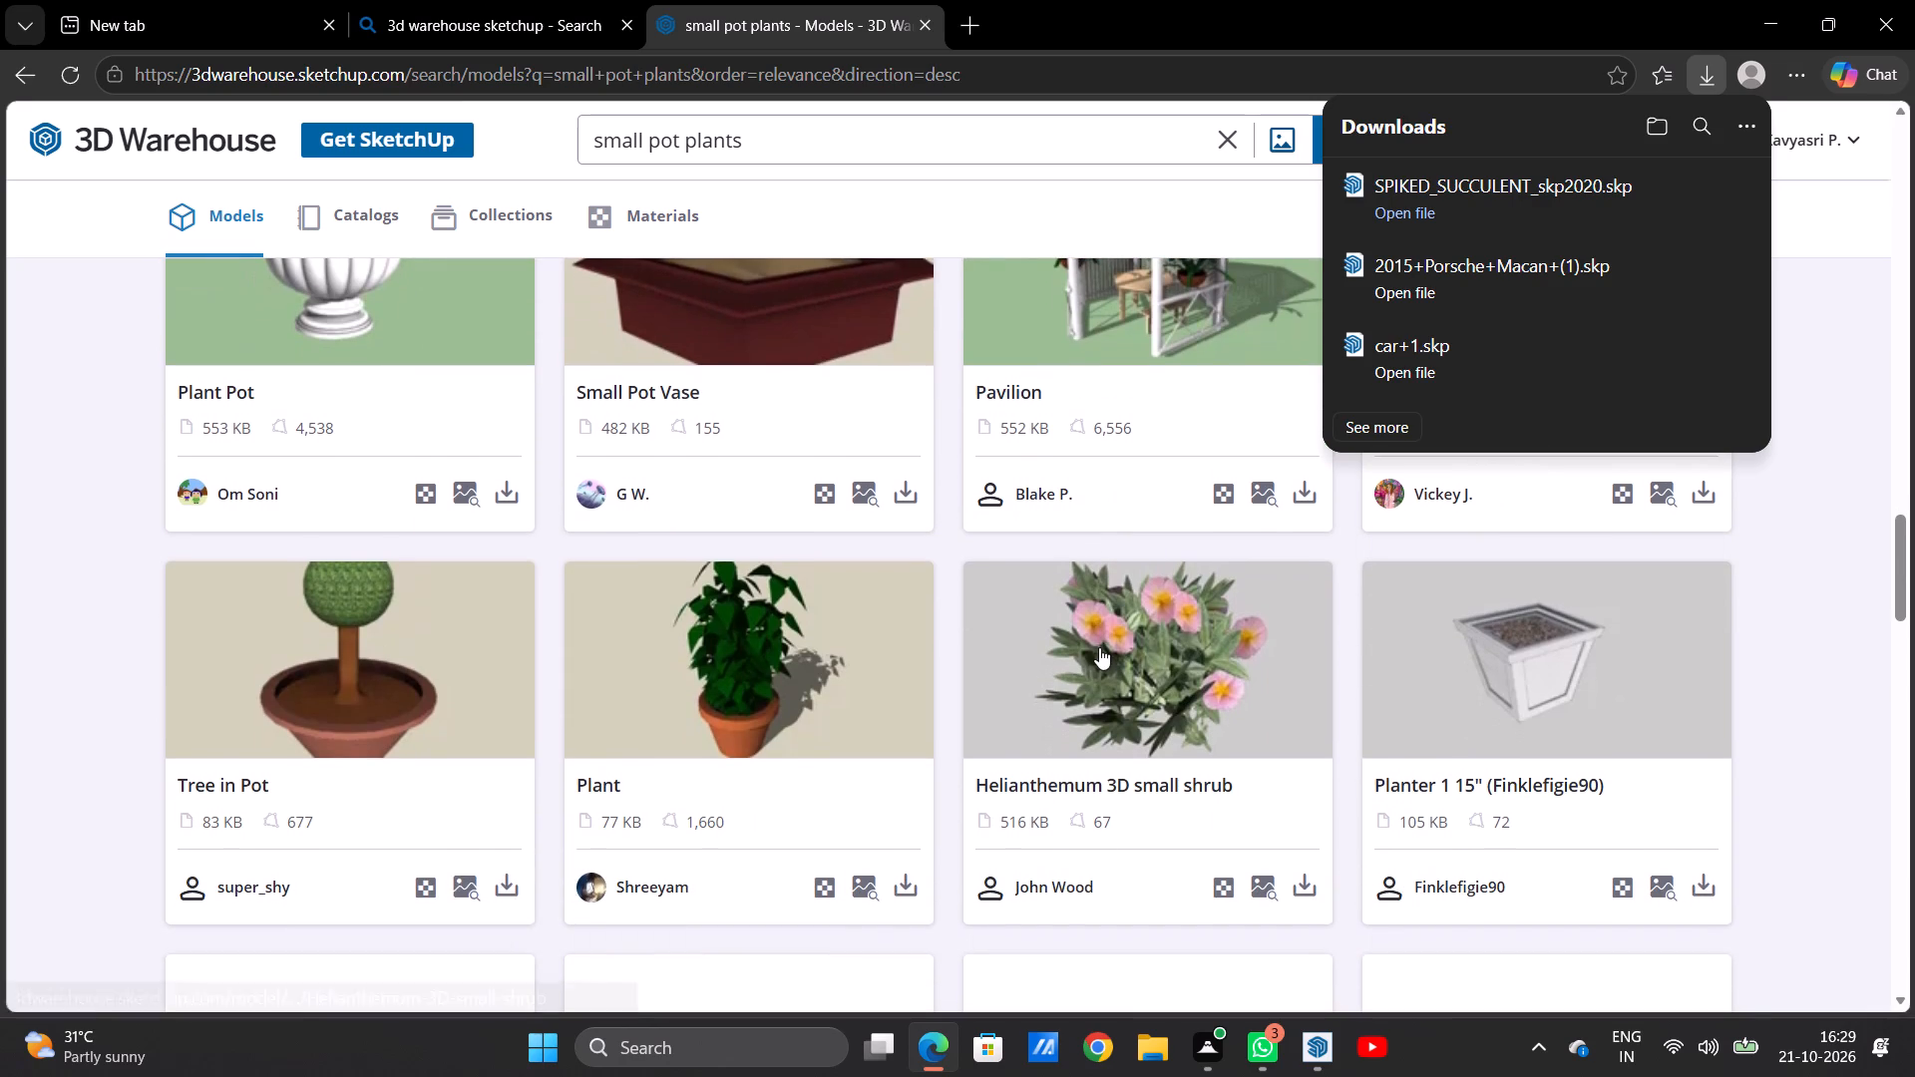
Download the 414 KB "Plant" model in the round terracotta pot as a SketchUp file.
left_click(902, 885)
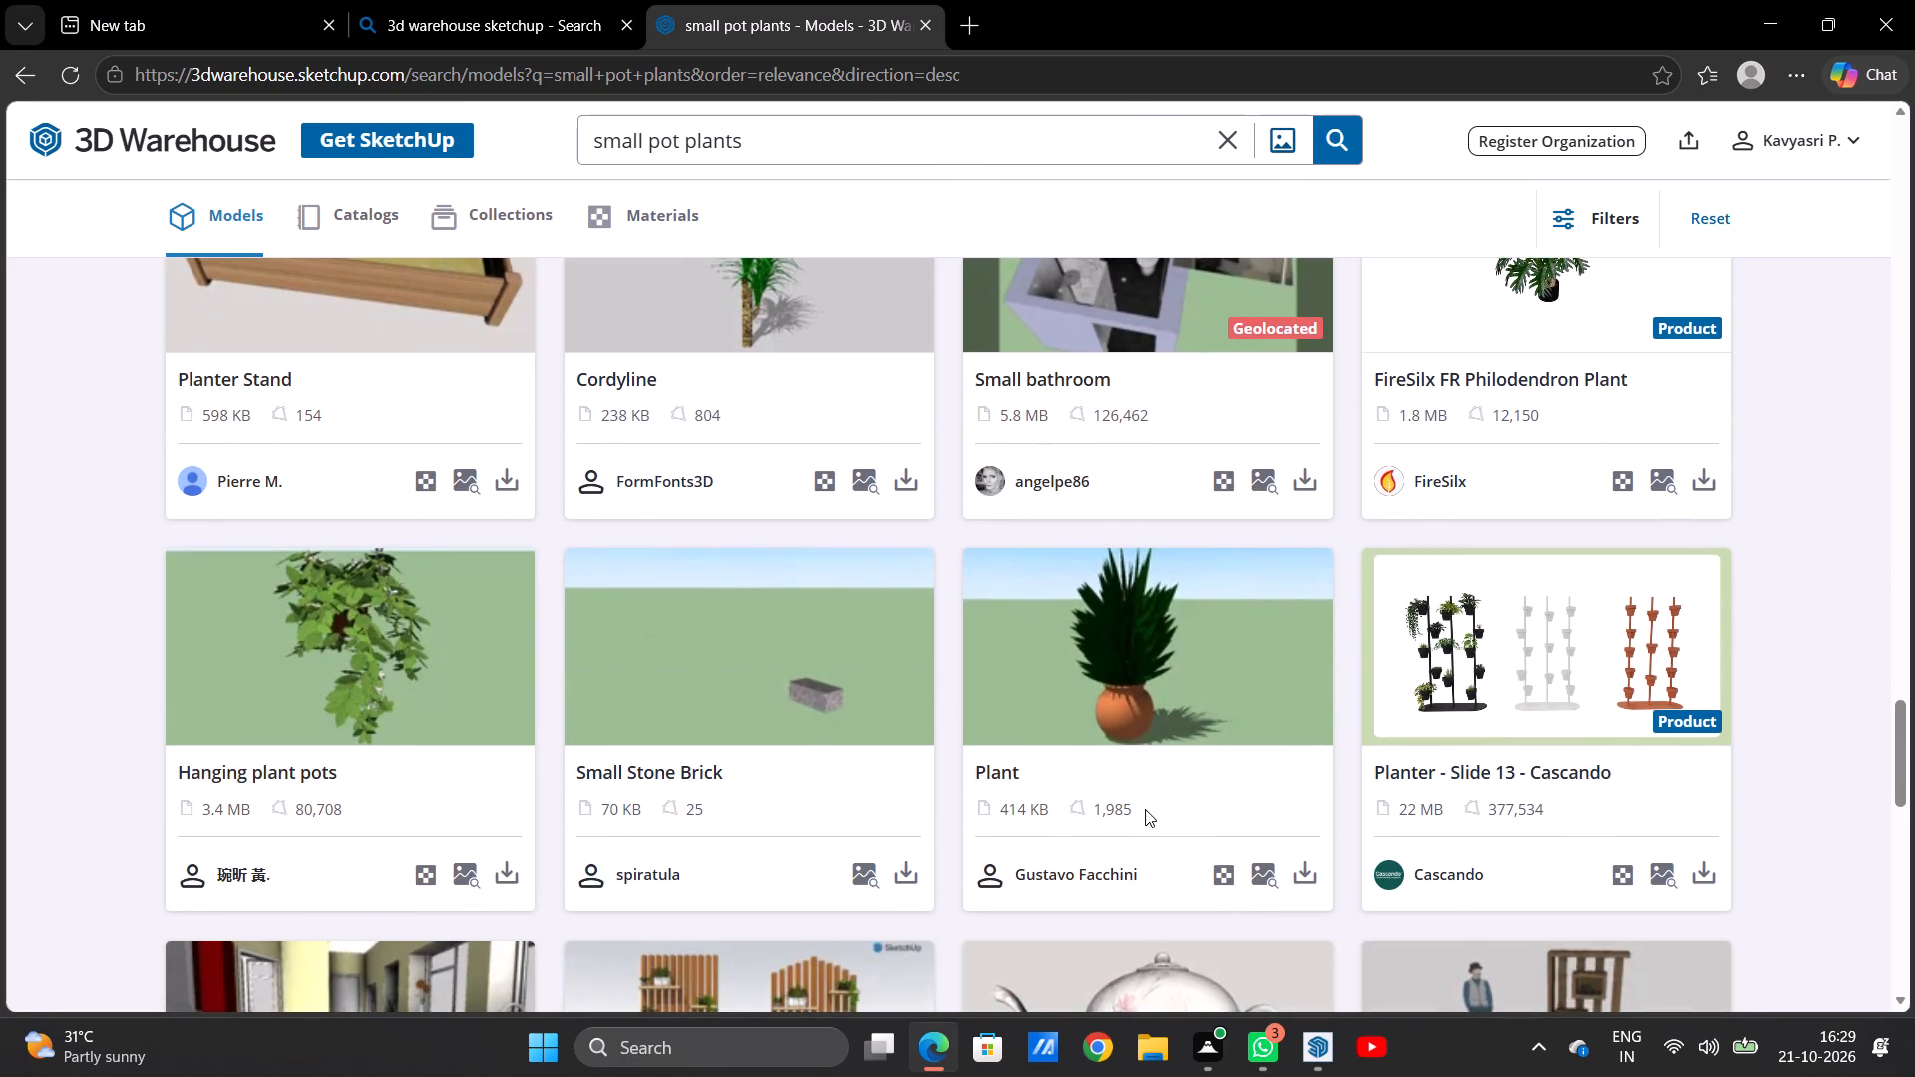
left_click(1291, 864)
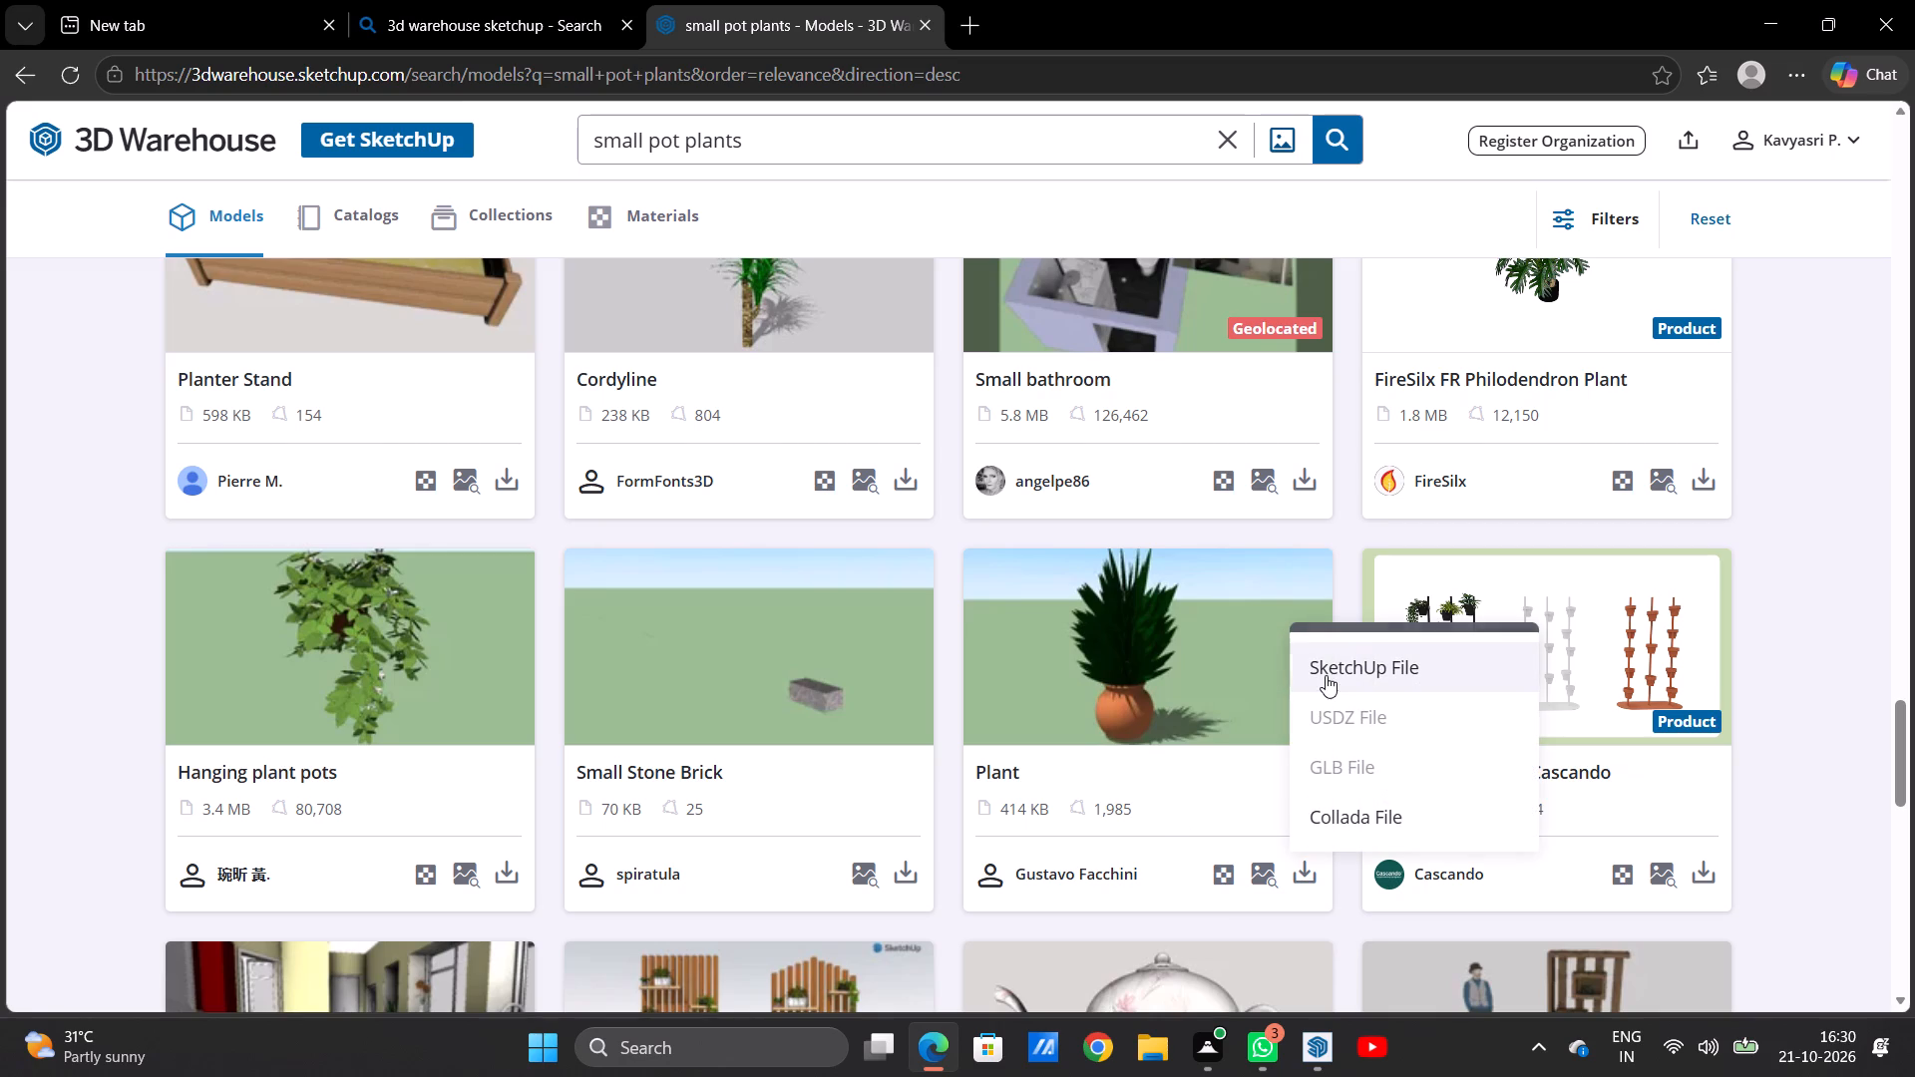
left_click(1327, 672)
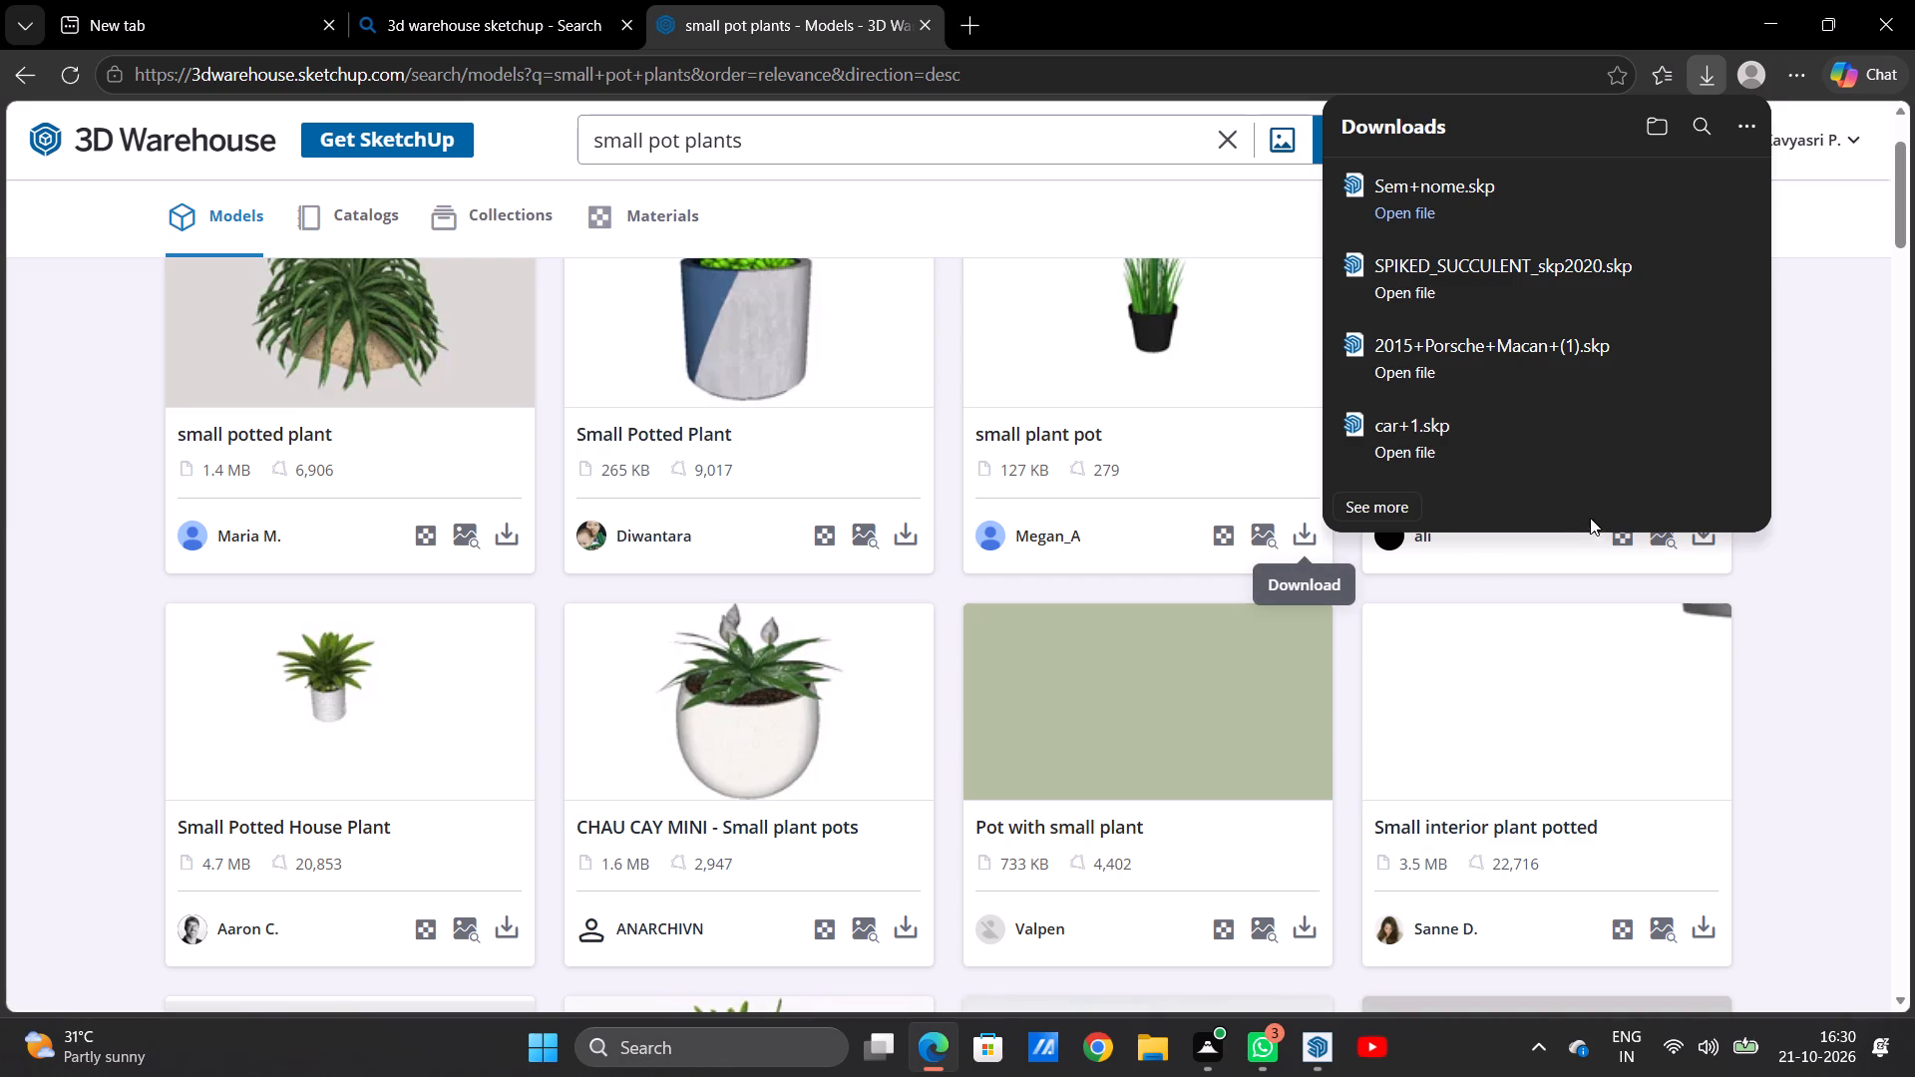
Minimize the browser to return to SketchUp and close its 3D Warehouse window.
left_click(1804, 279)
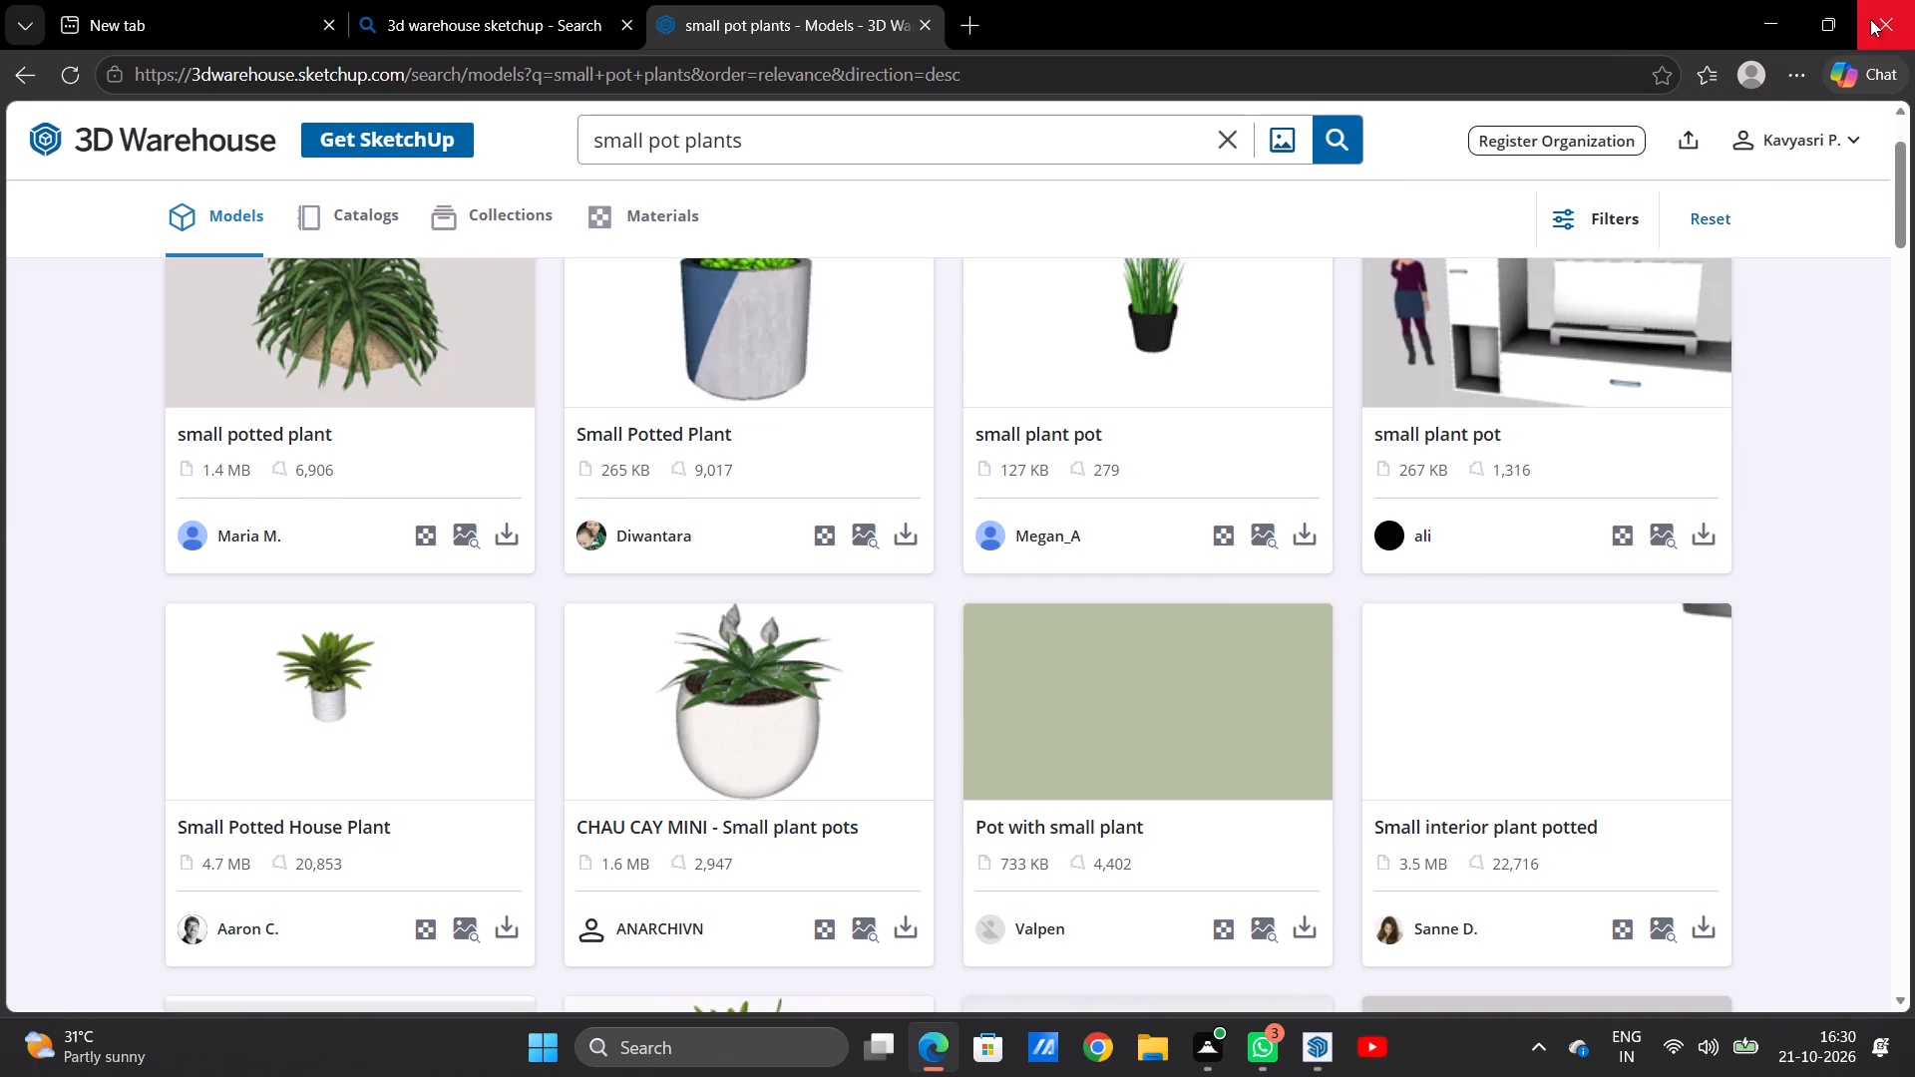
left_click(1767, 25)
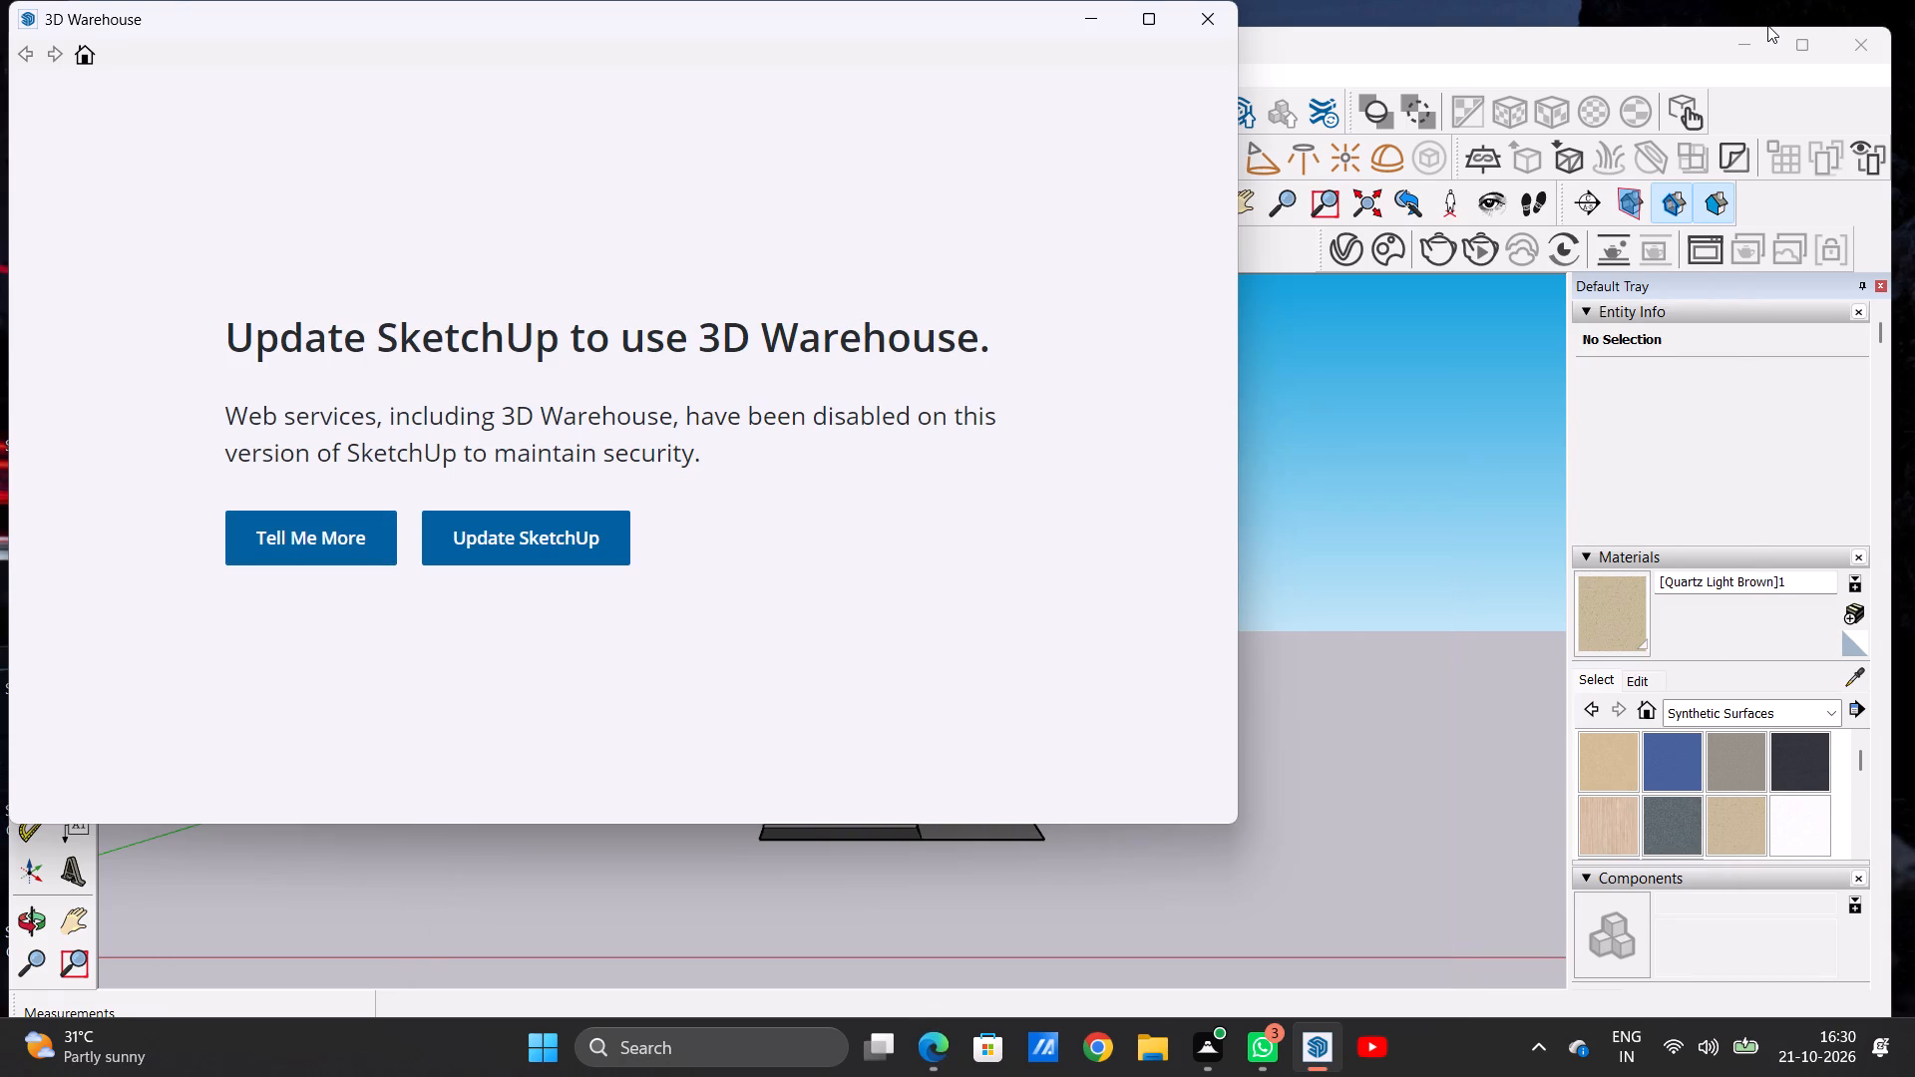
left_click(1215, 12)
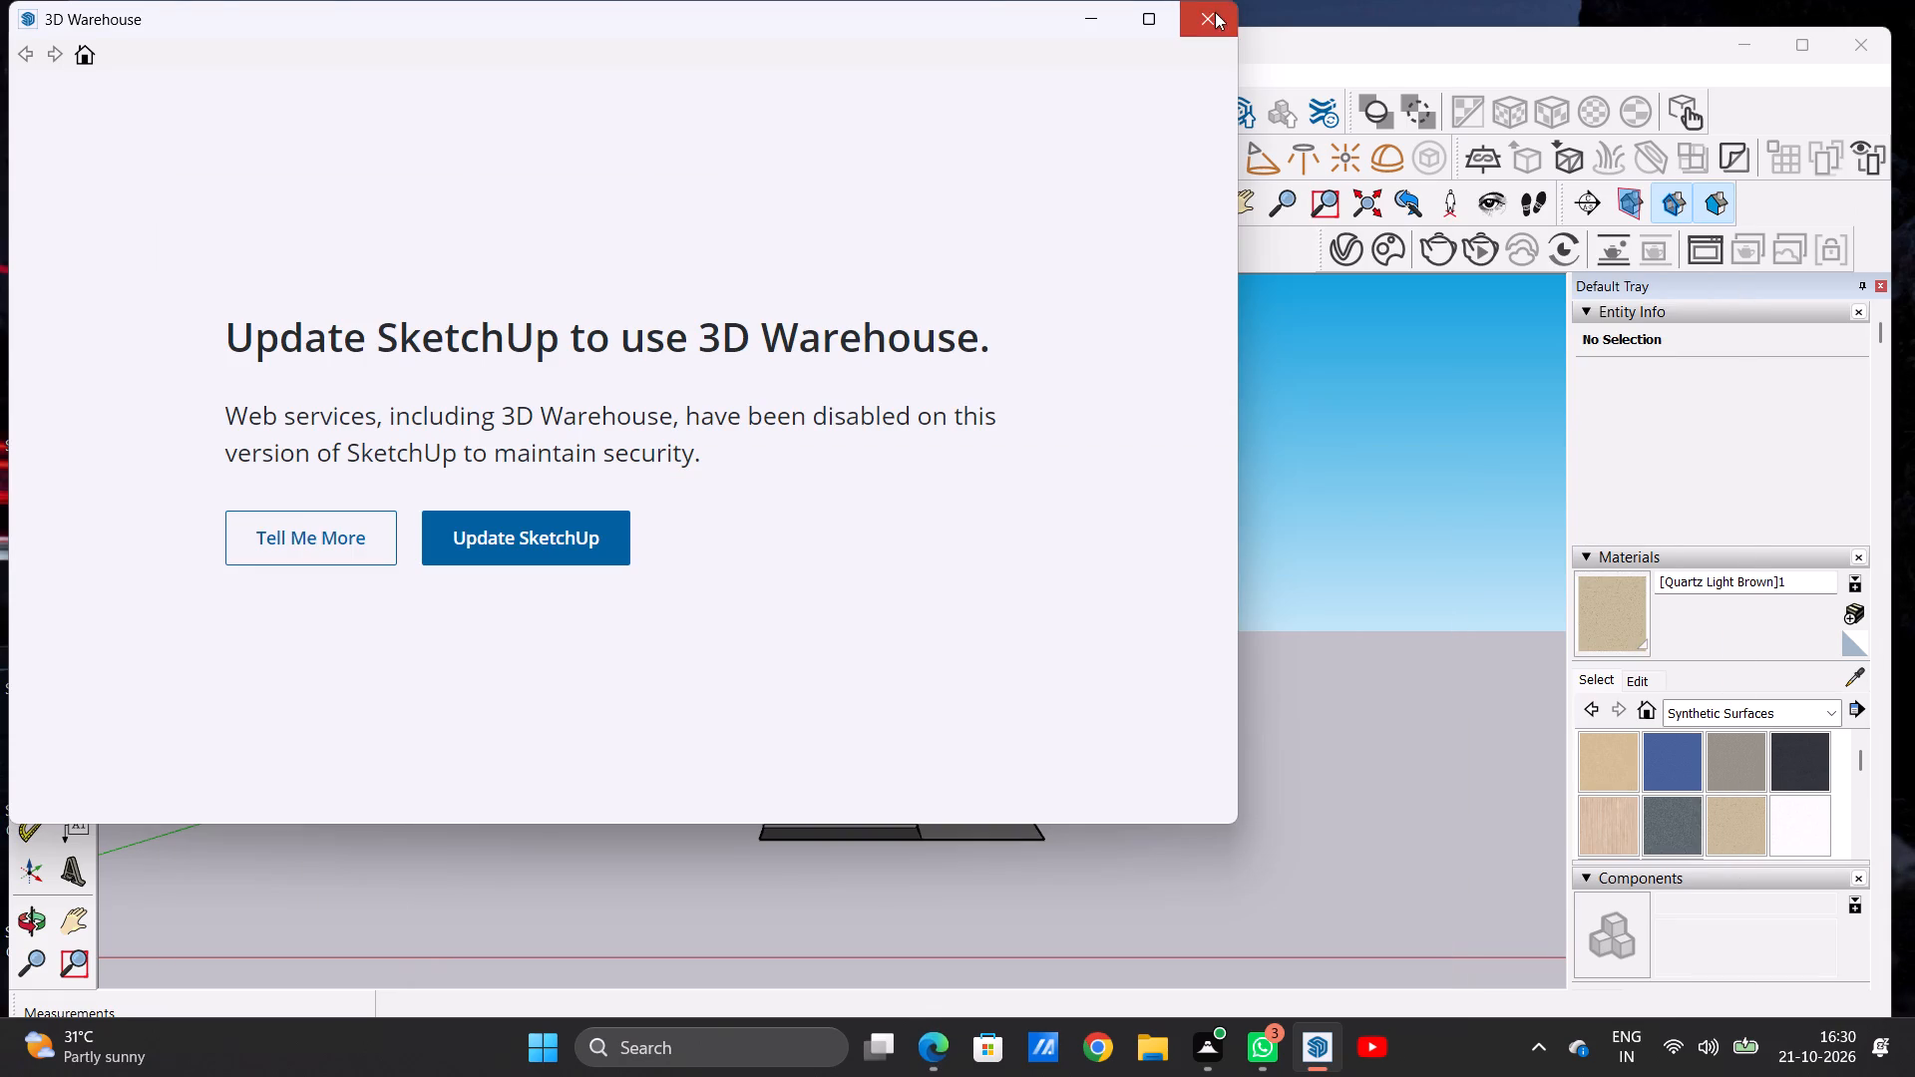
scroll(1010, 518, "down", 1)
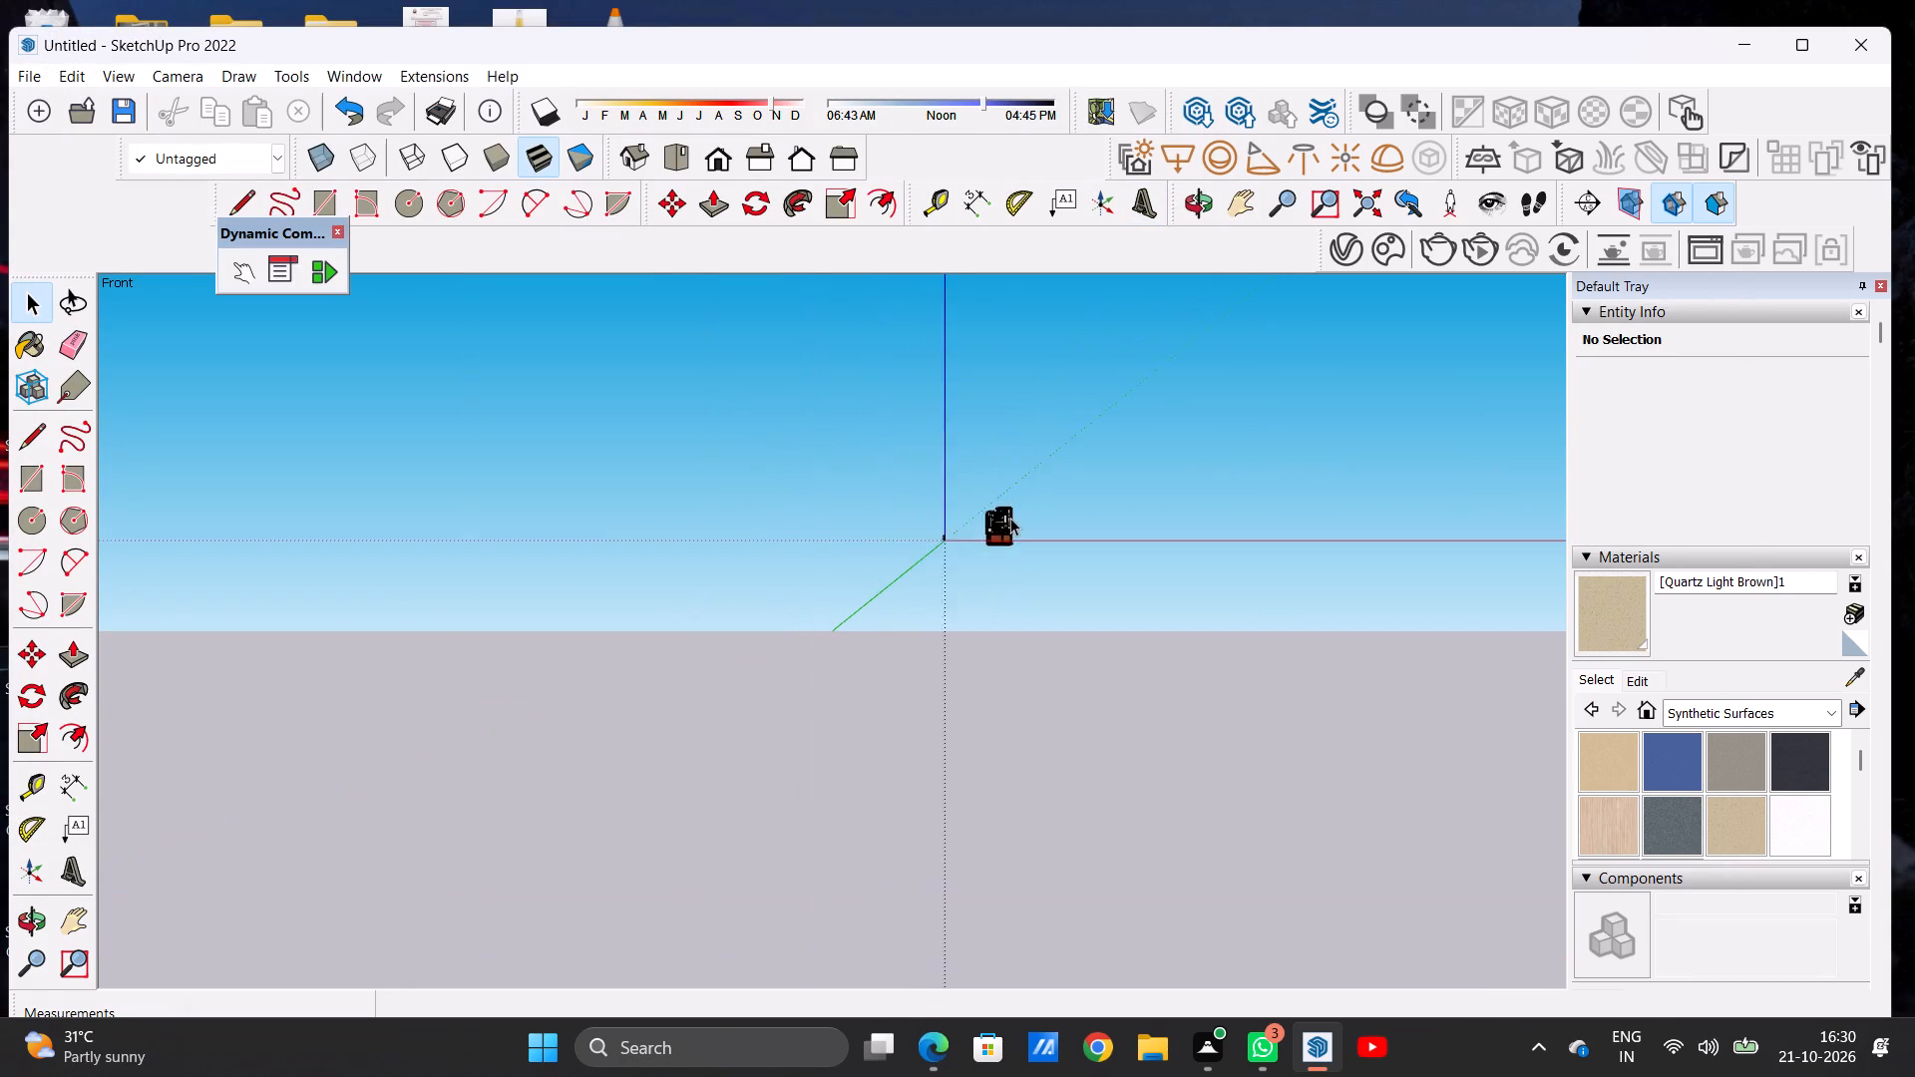
Examine the house's front elevation and the paved entrance area with steps and ramp.
scroll(1010, 518, "down", 1)
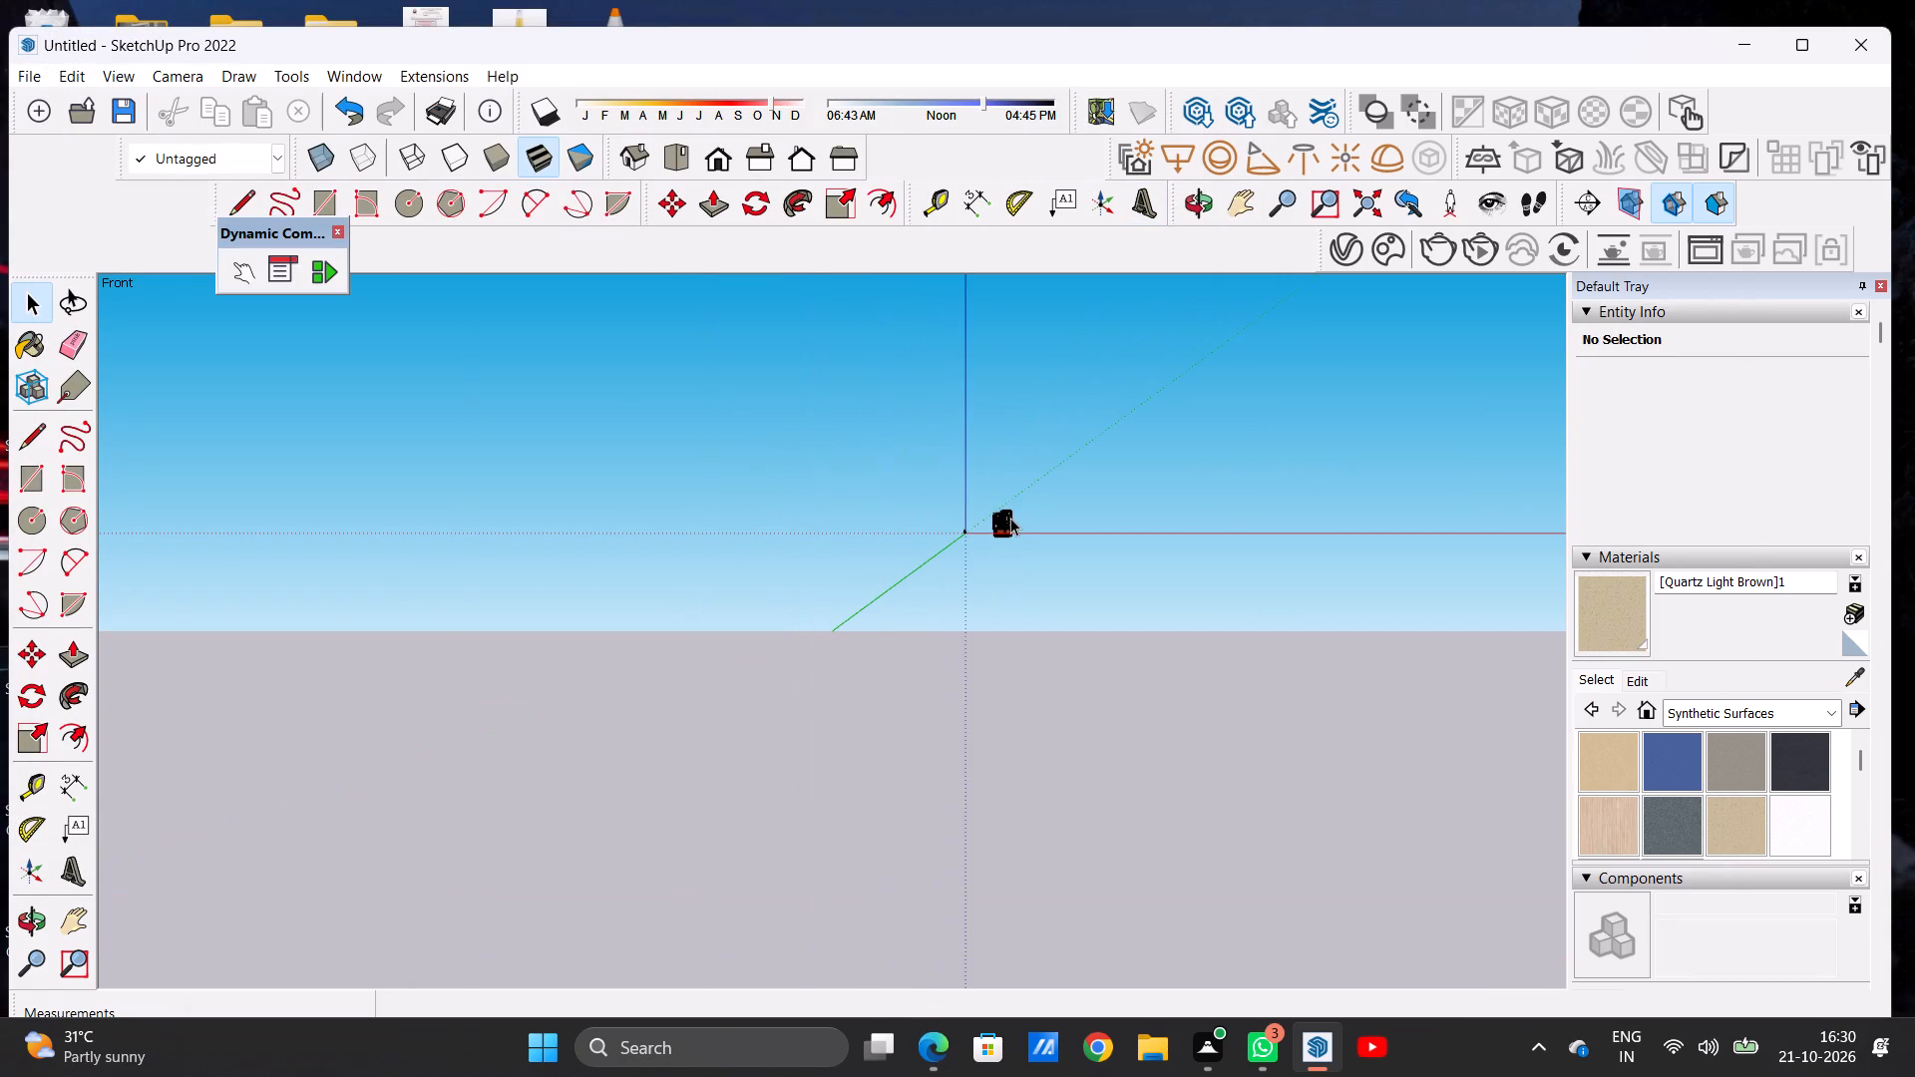
scroll(1010, 518, "up", 4)
scroll(1010, 518, "up", 20)
scroll(1010, 518, "up", 2)
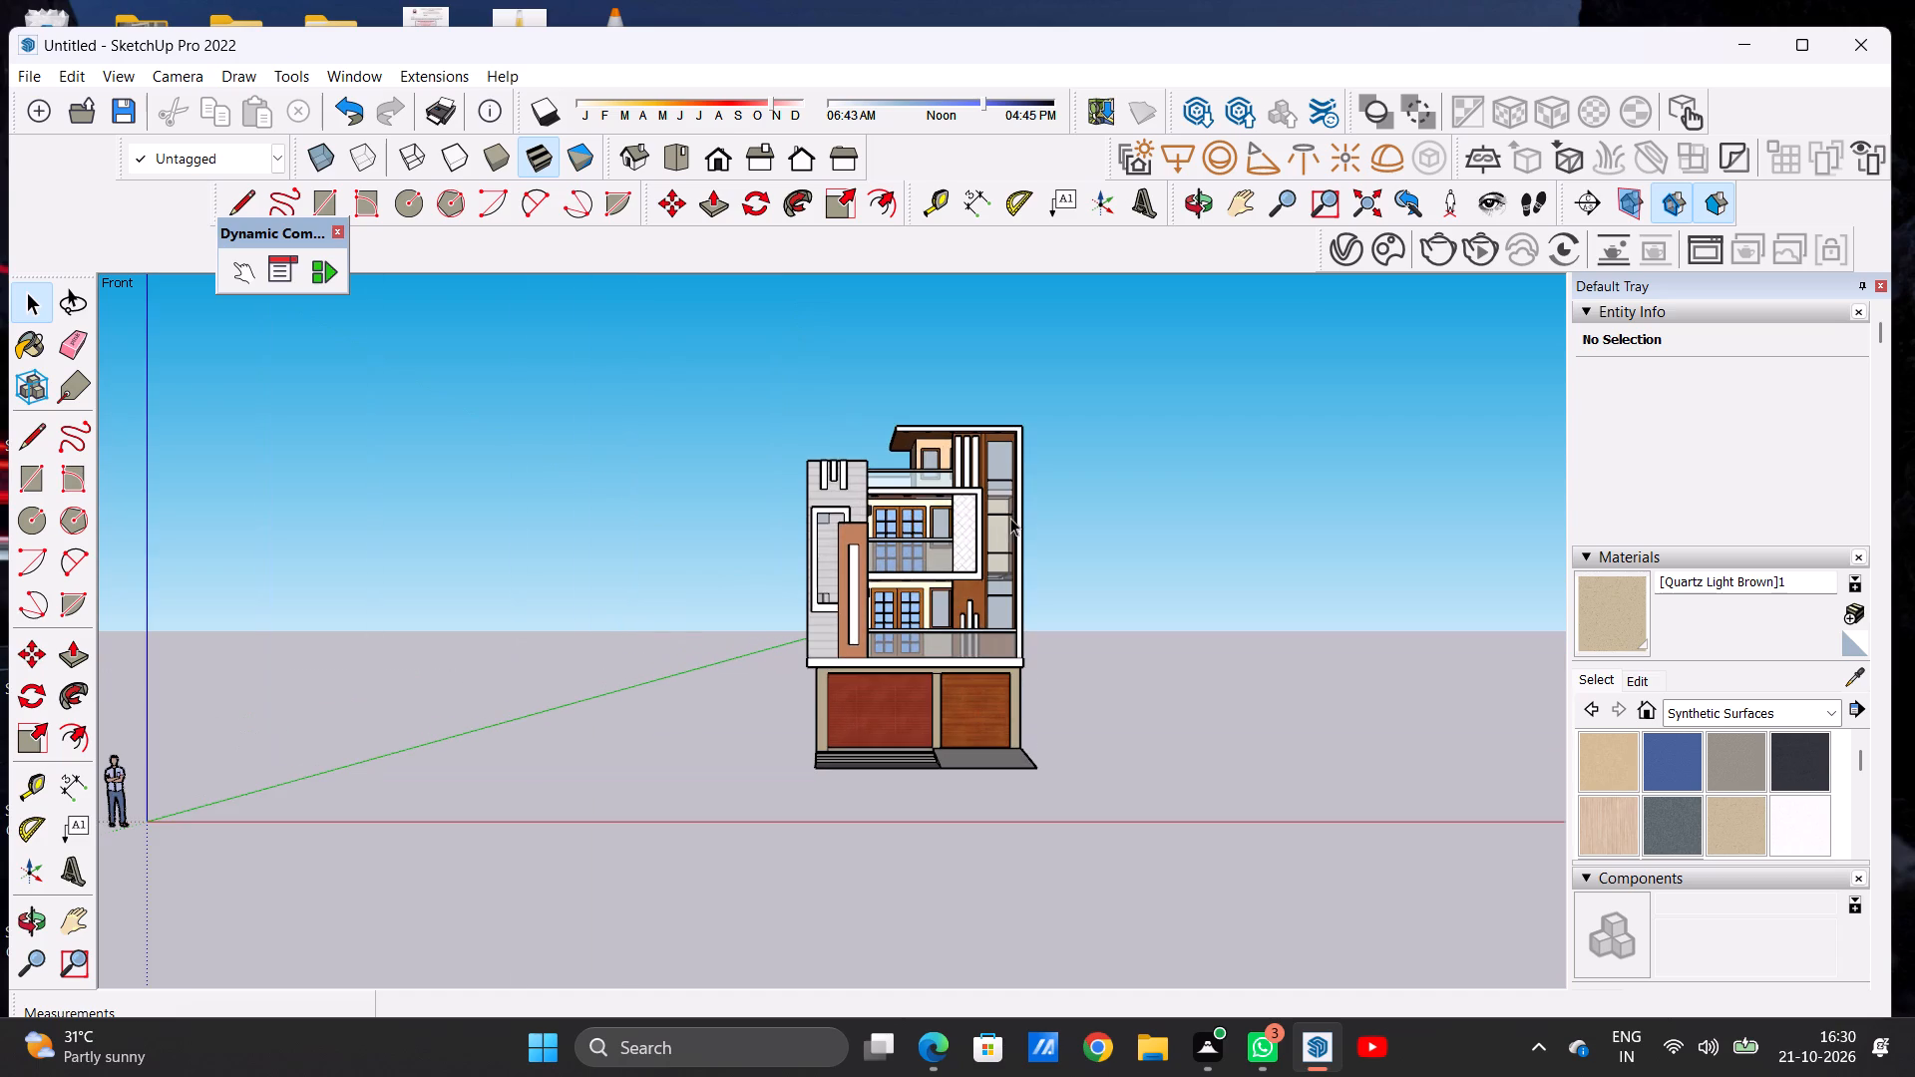
middle_click_drag(795, 512, 0, 1076)
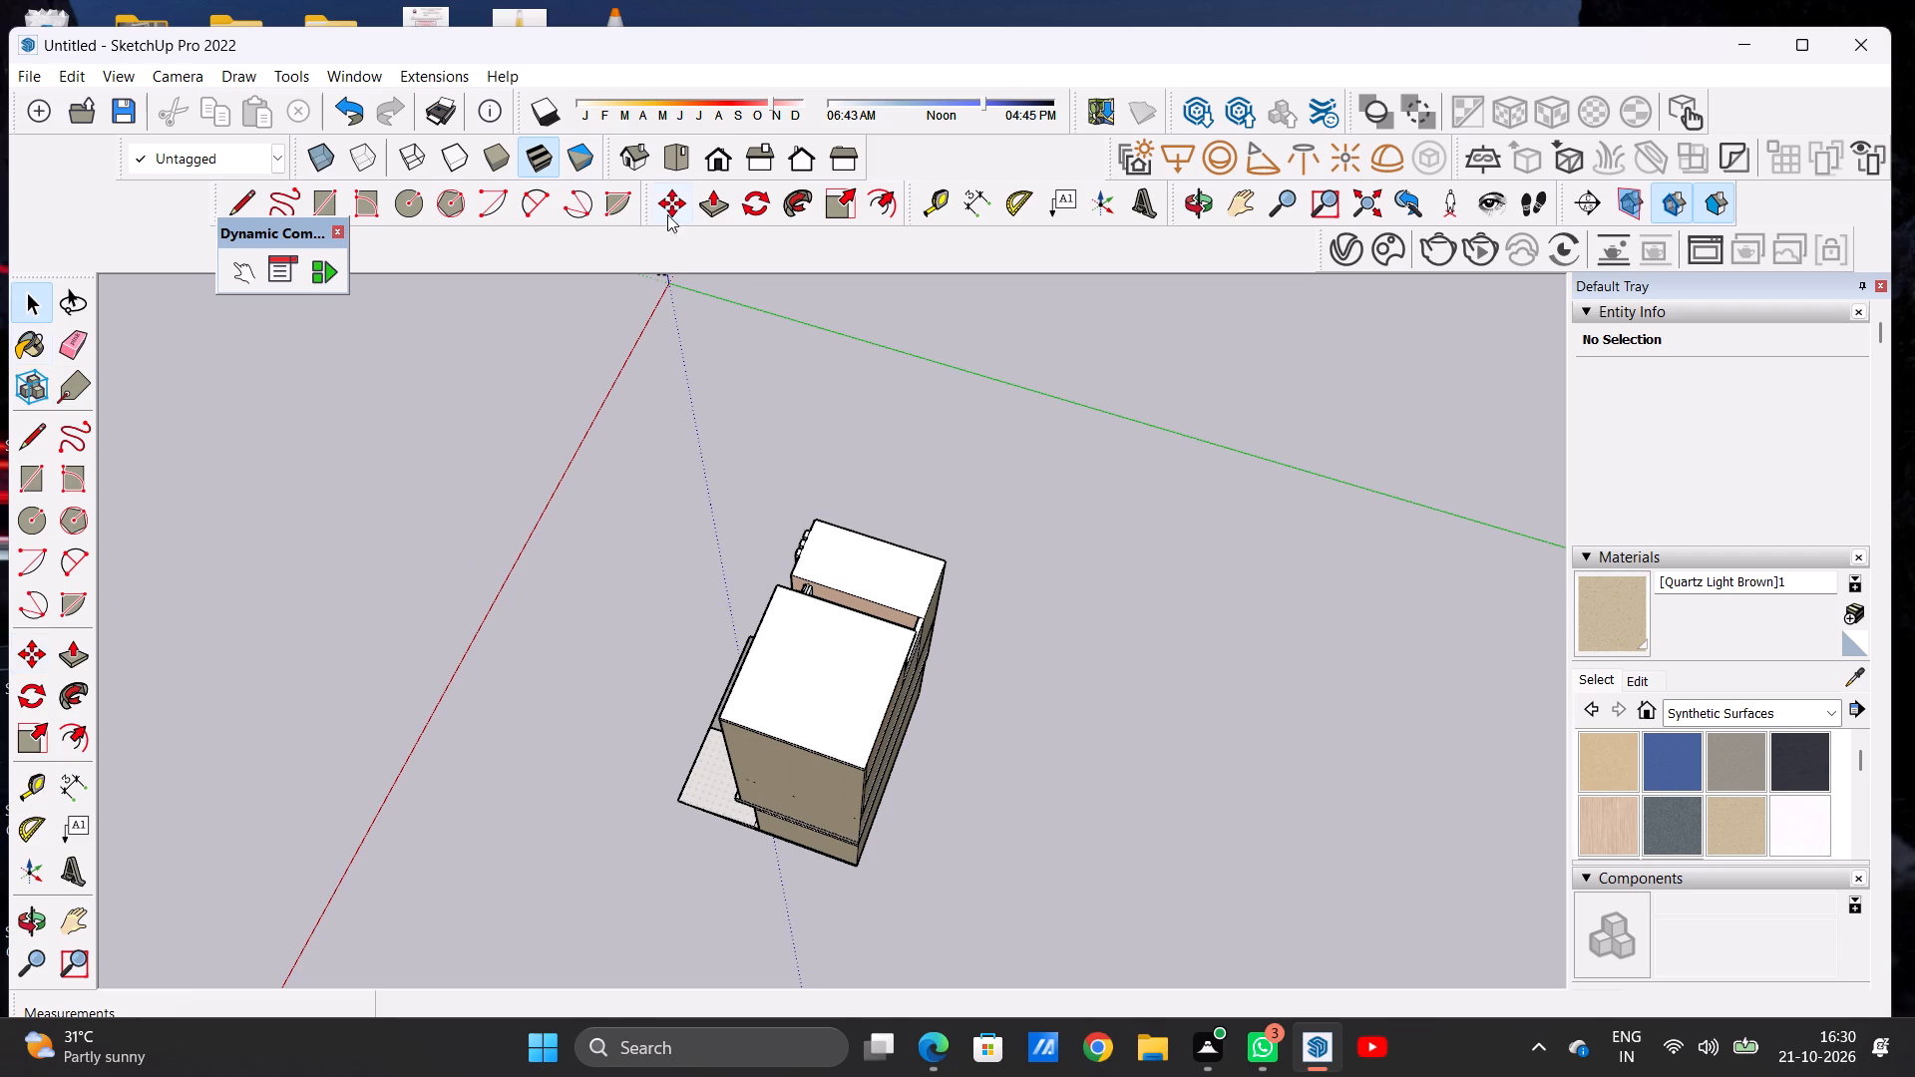
left_click(702, 144)
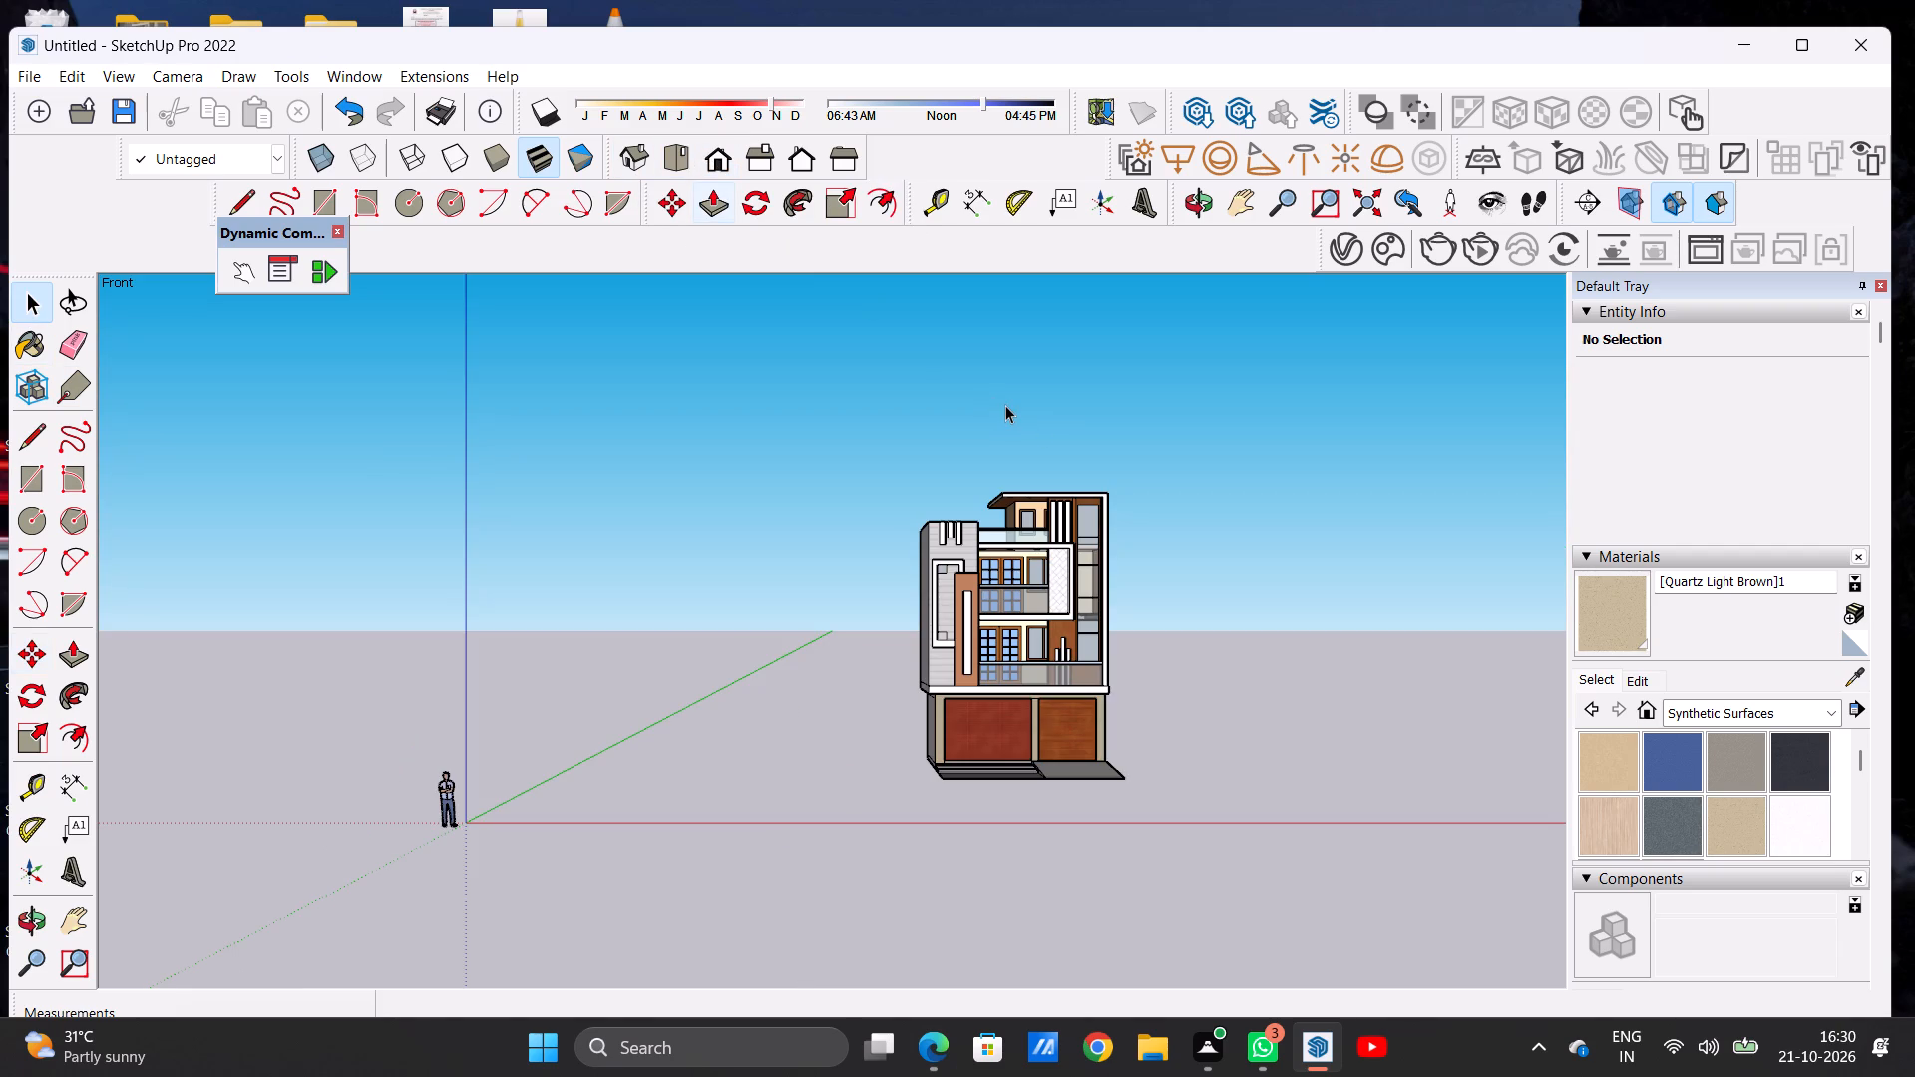
scroll(1087, 581, "up", 4)
scroll(1107, 738, "up", 6)
scroll(517, 387, "down", 6)
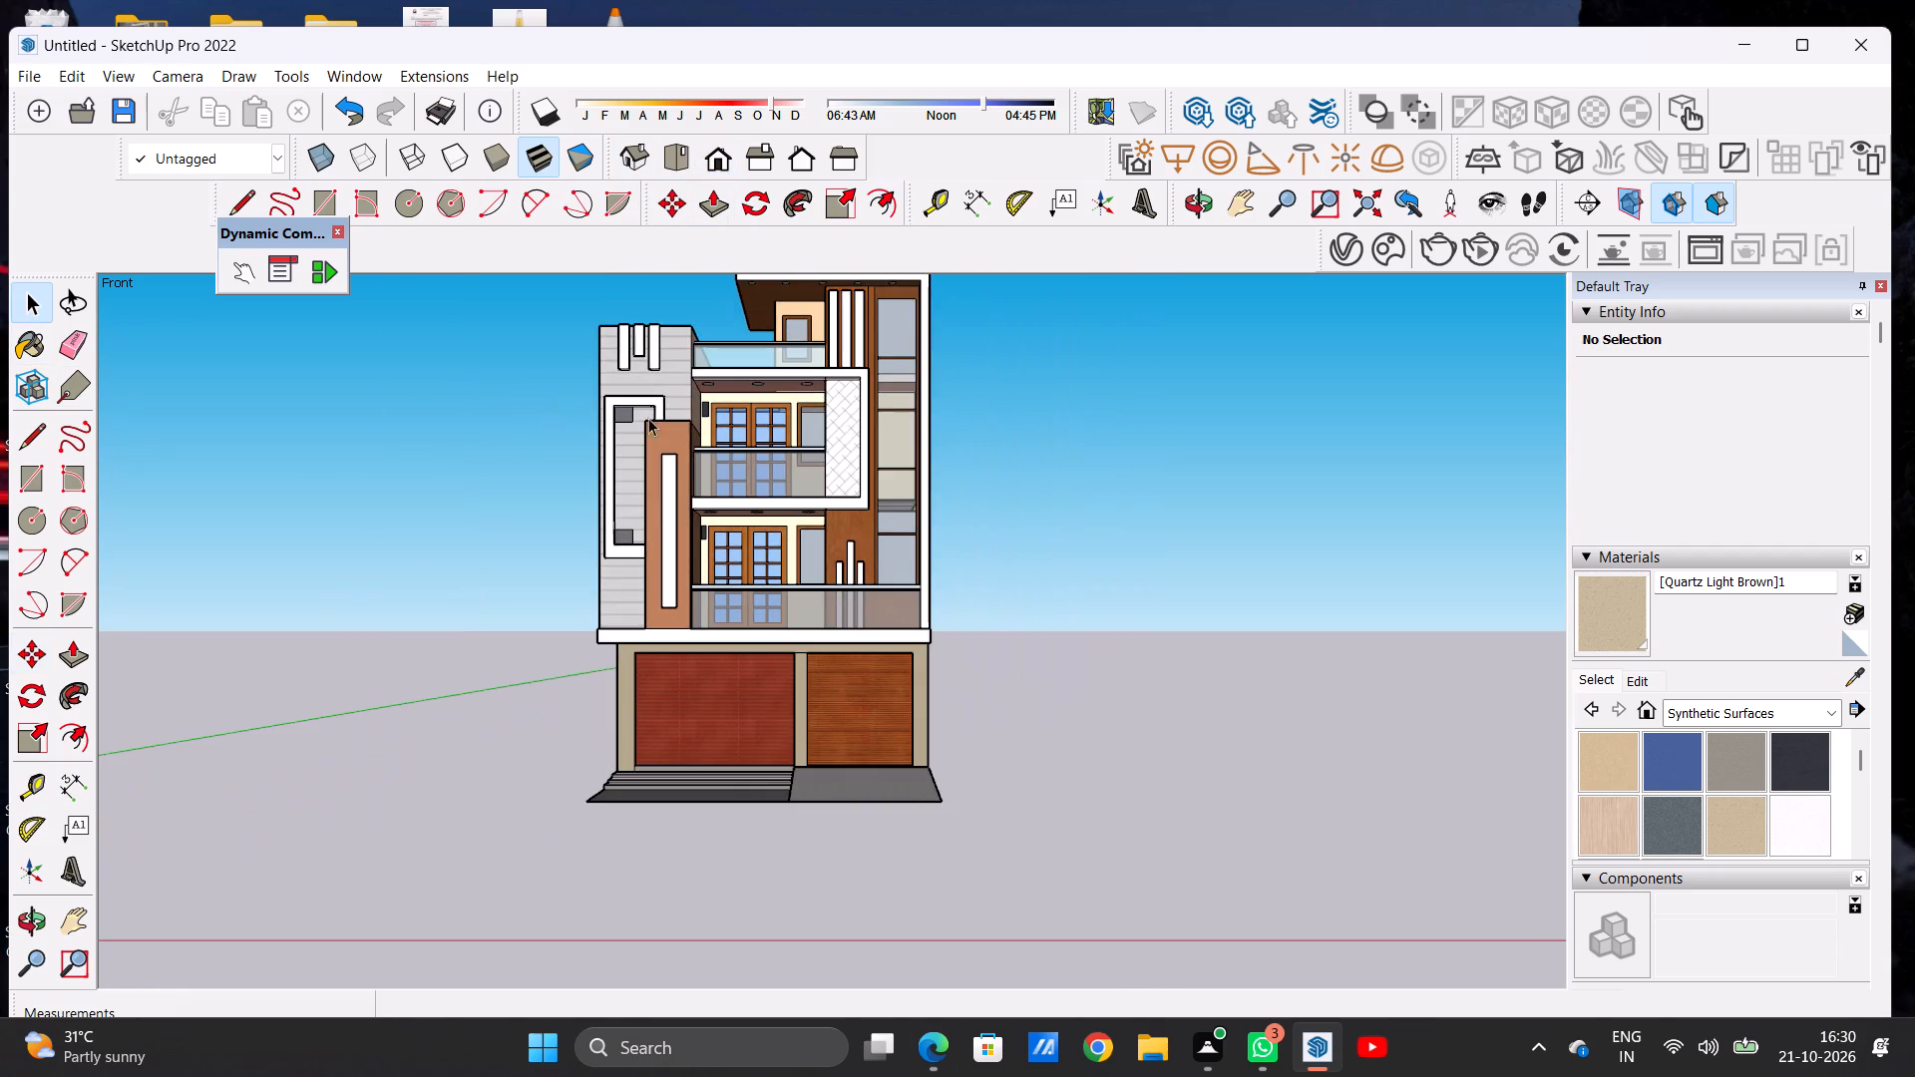
middle_click_drag(670, 510, 664, 691)
scroll(817, 595, "down", 6)
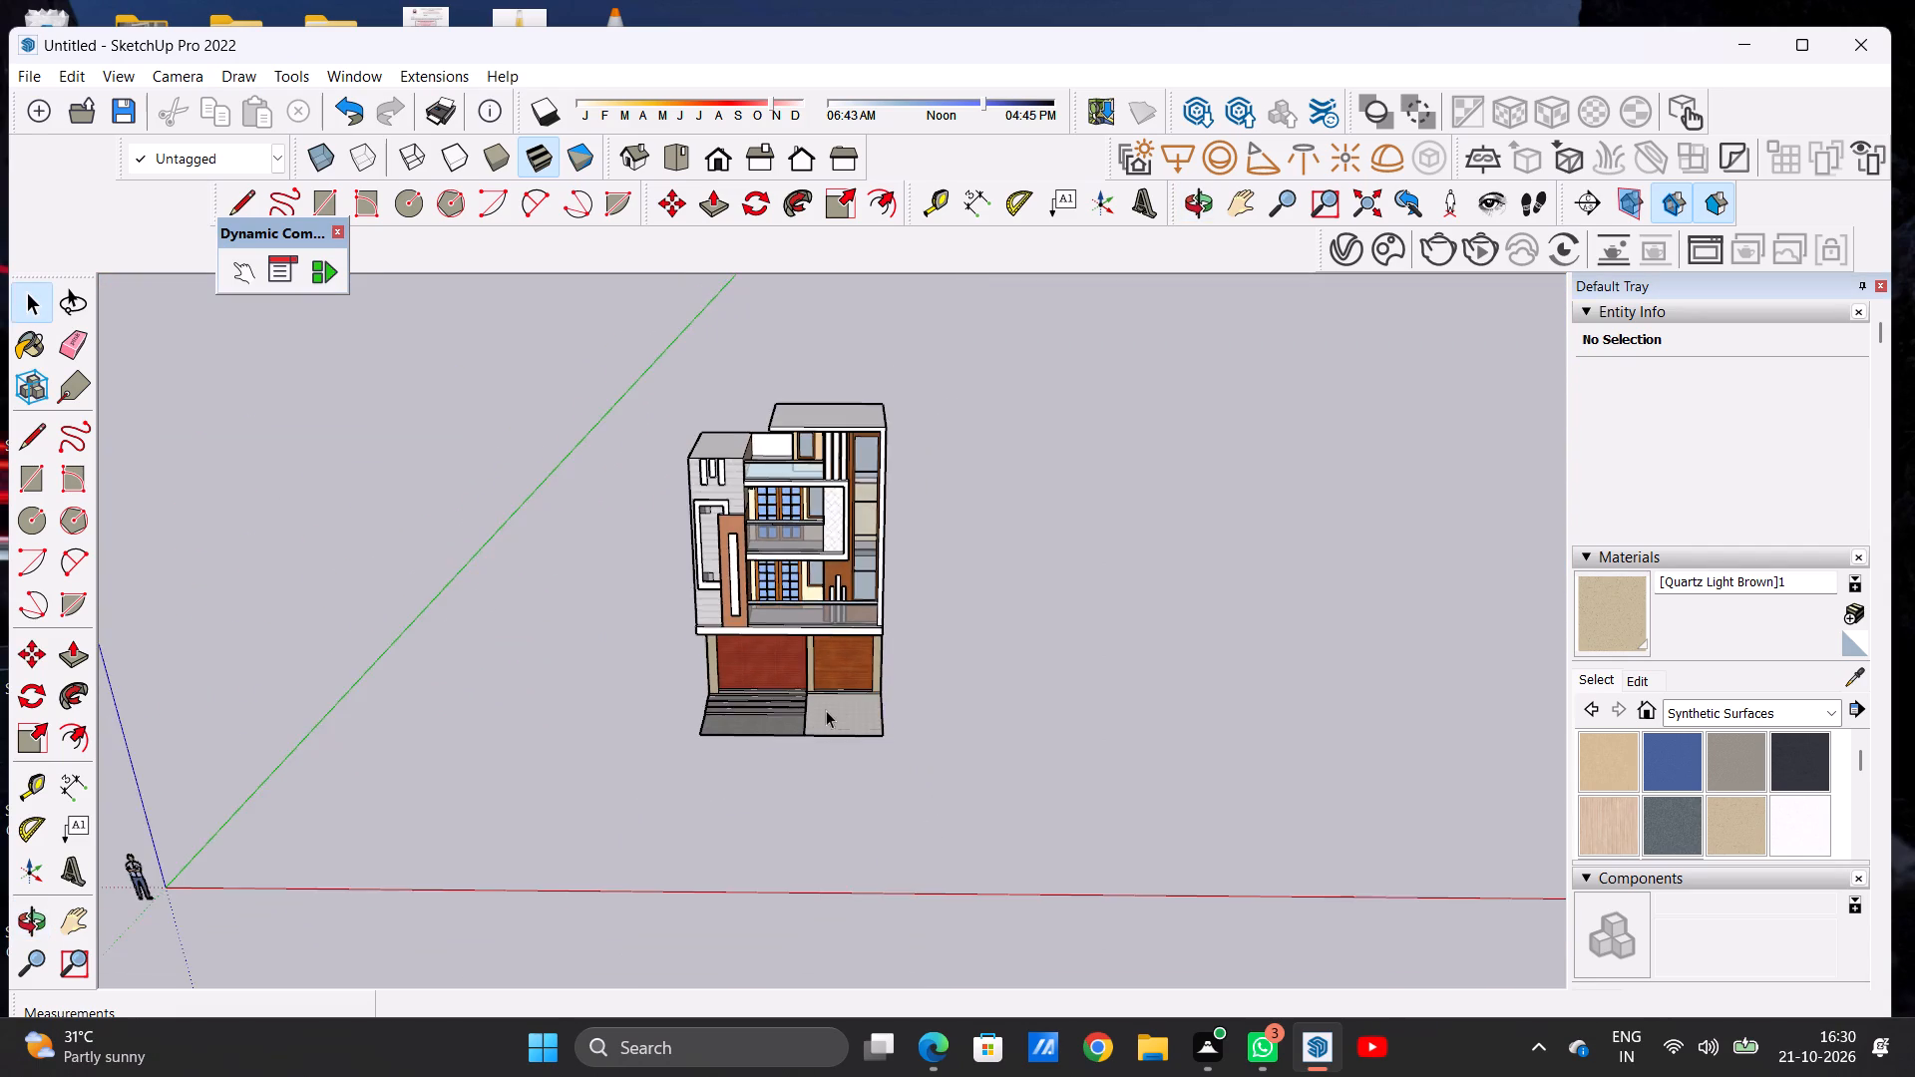
scroll(815, 717, "up", 5)
scroll(646, 704, "up", 6)
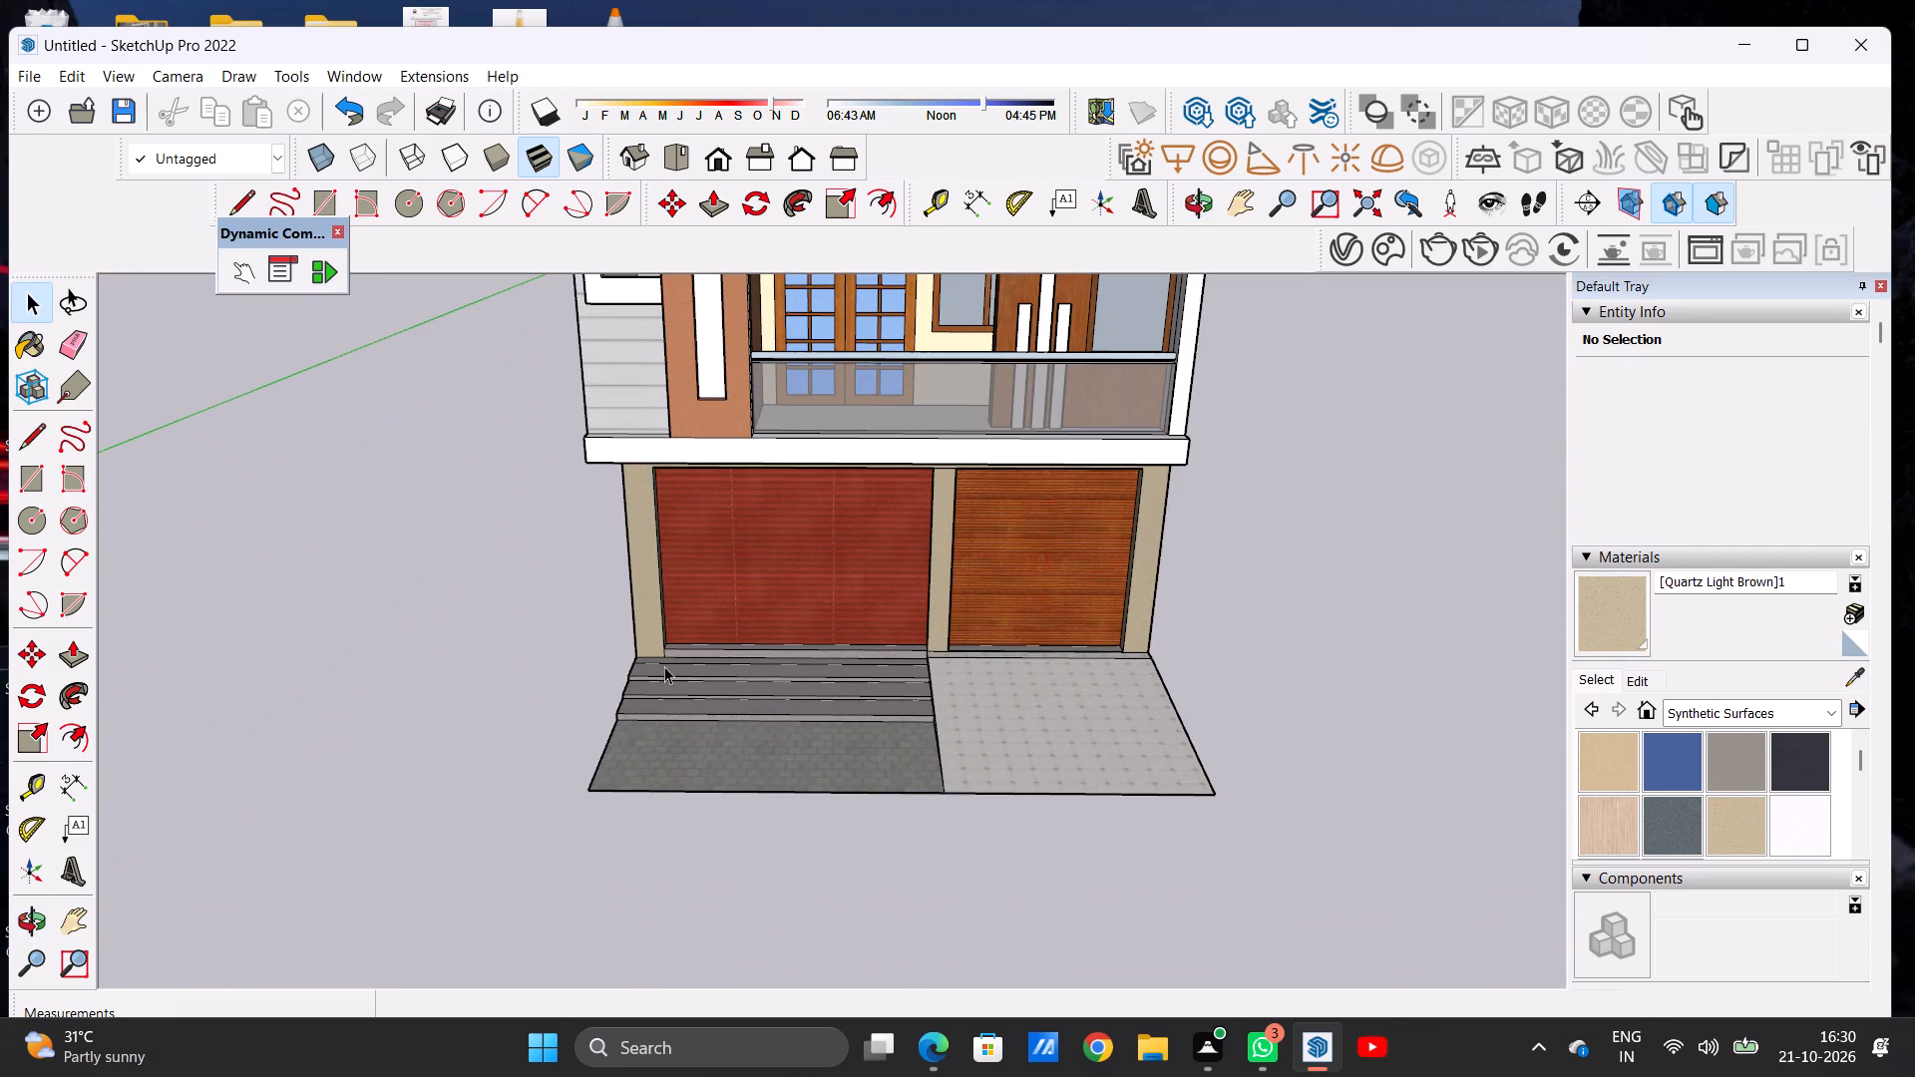
scroll(697, 659, "down", 4)
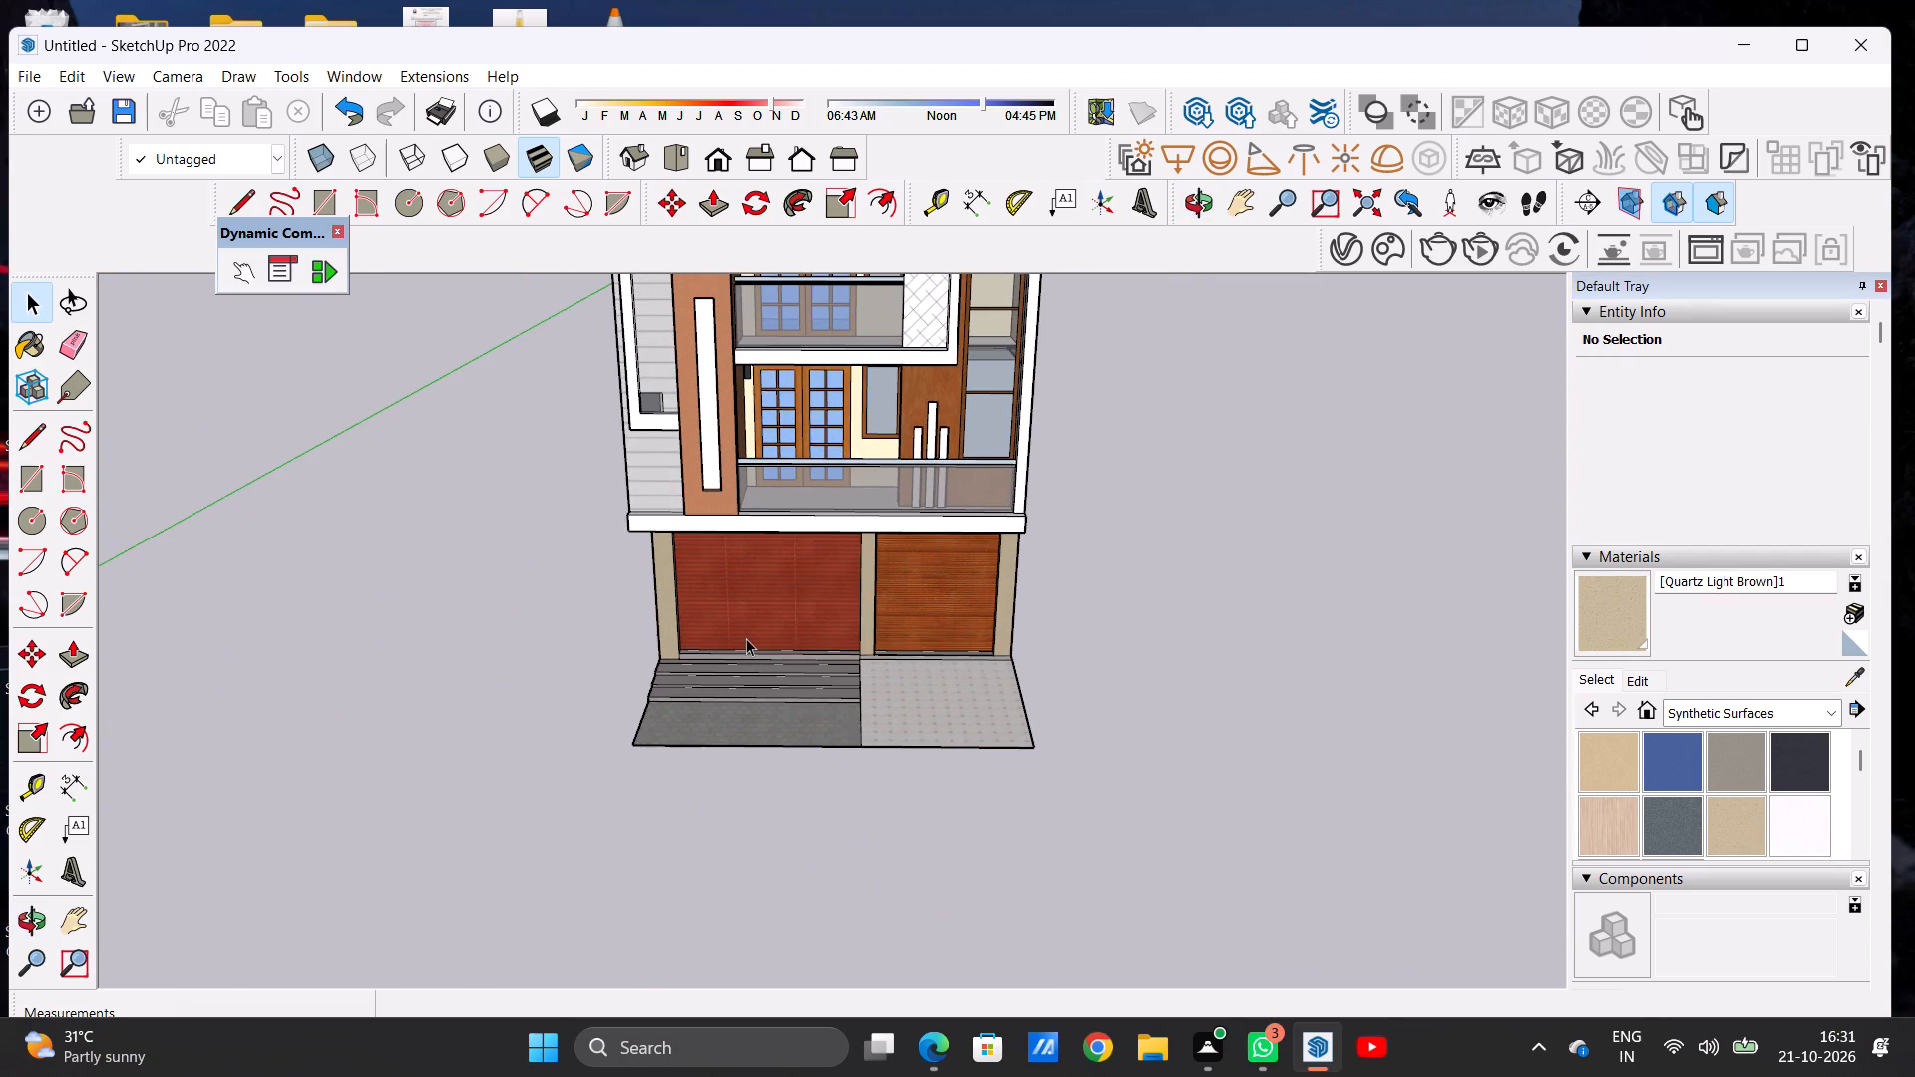
scroll(791, 642, "down", 2)
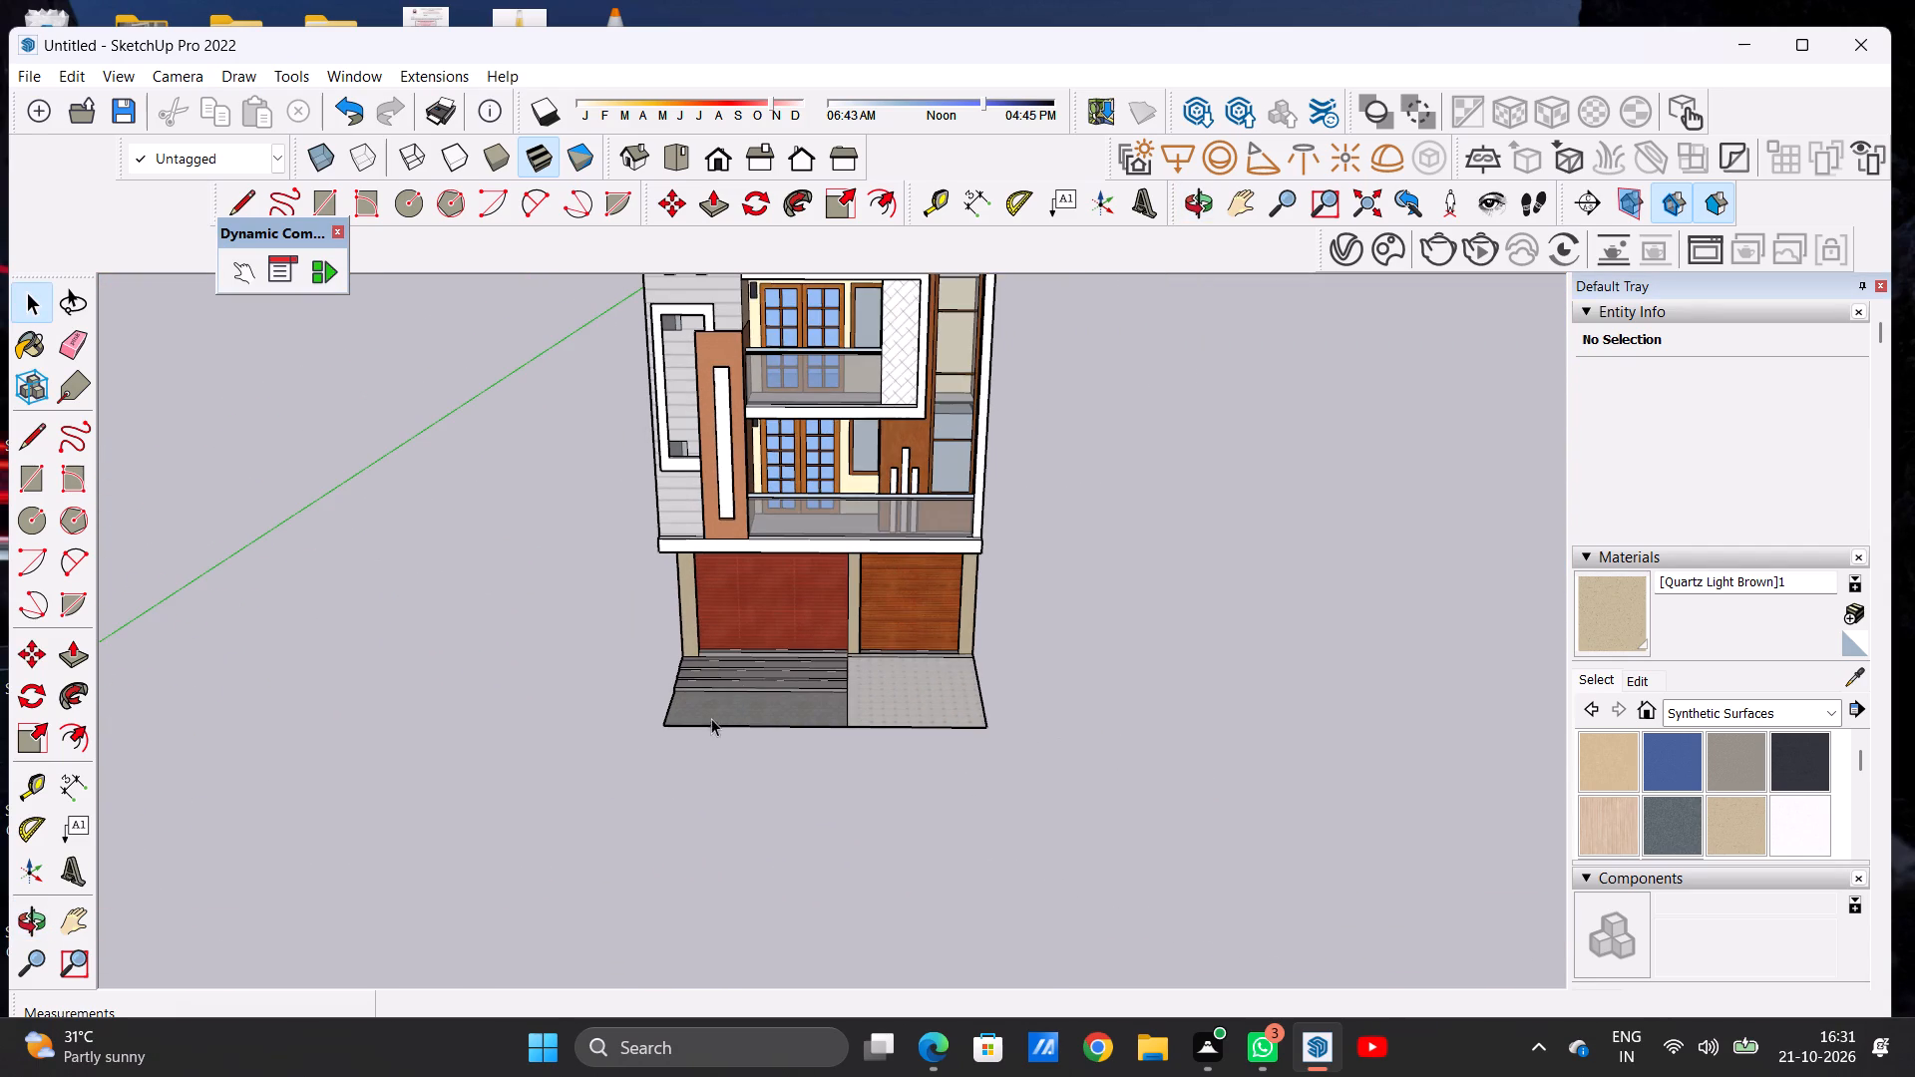
Draw a ground rectangle about 25' 10" by 10' 2" along the blank side wall, from its rear corner to the entrance paving's front edge.
middle_click_drag(857, 753, 1147, 746)
scroll(967, 660, "down", 4)
middle_click_drag(640, 752, 762, 775)
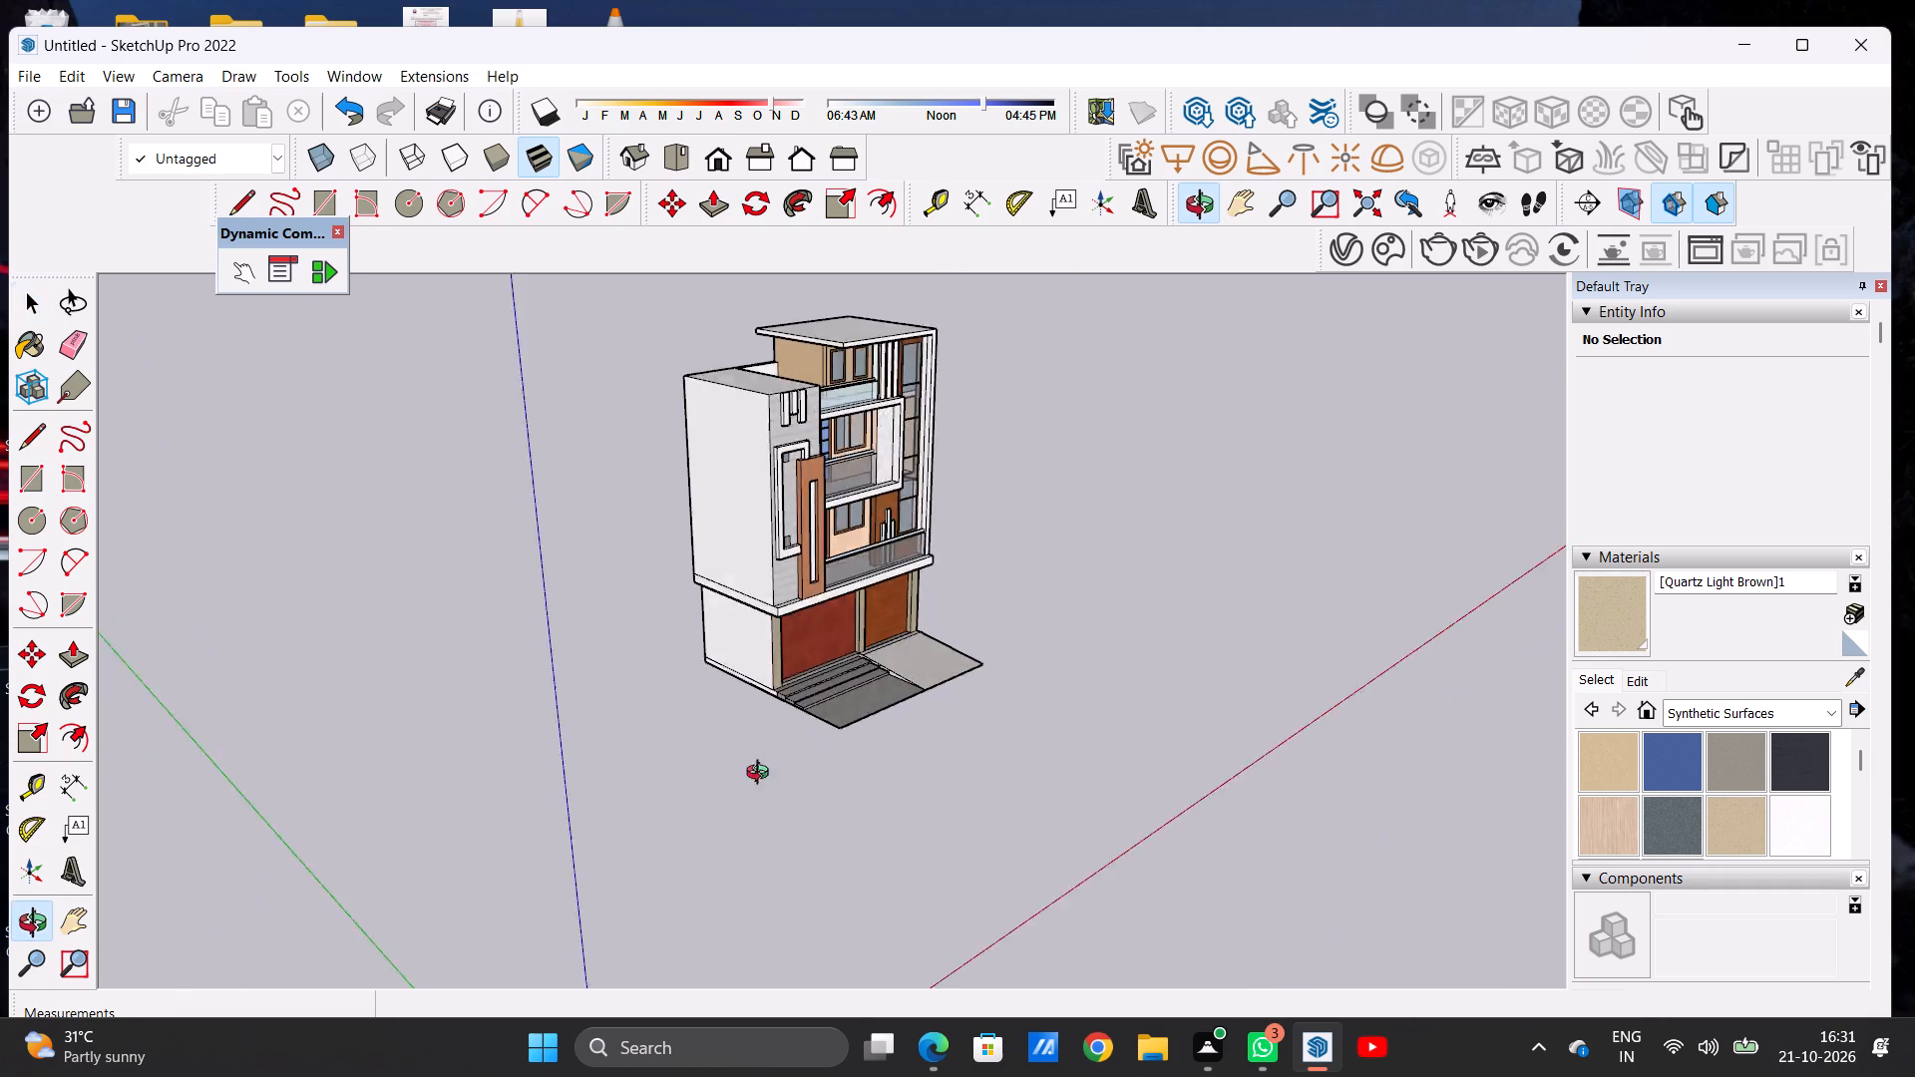
middle_click_drag(762, 775, 963, 807)
scroll(895, 763, "up", 16)
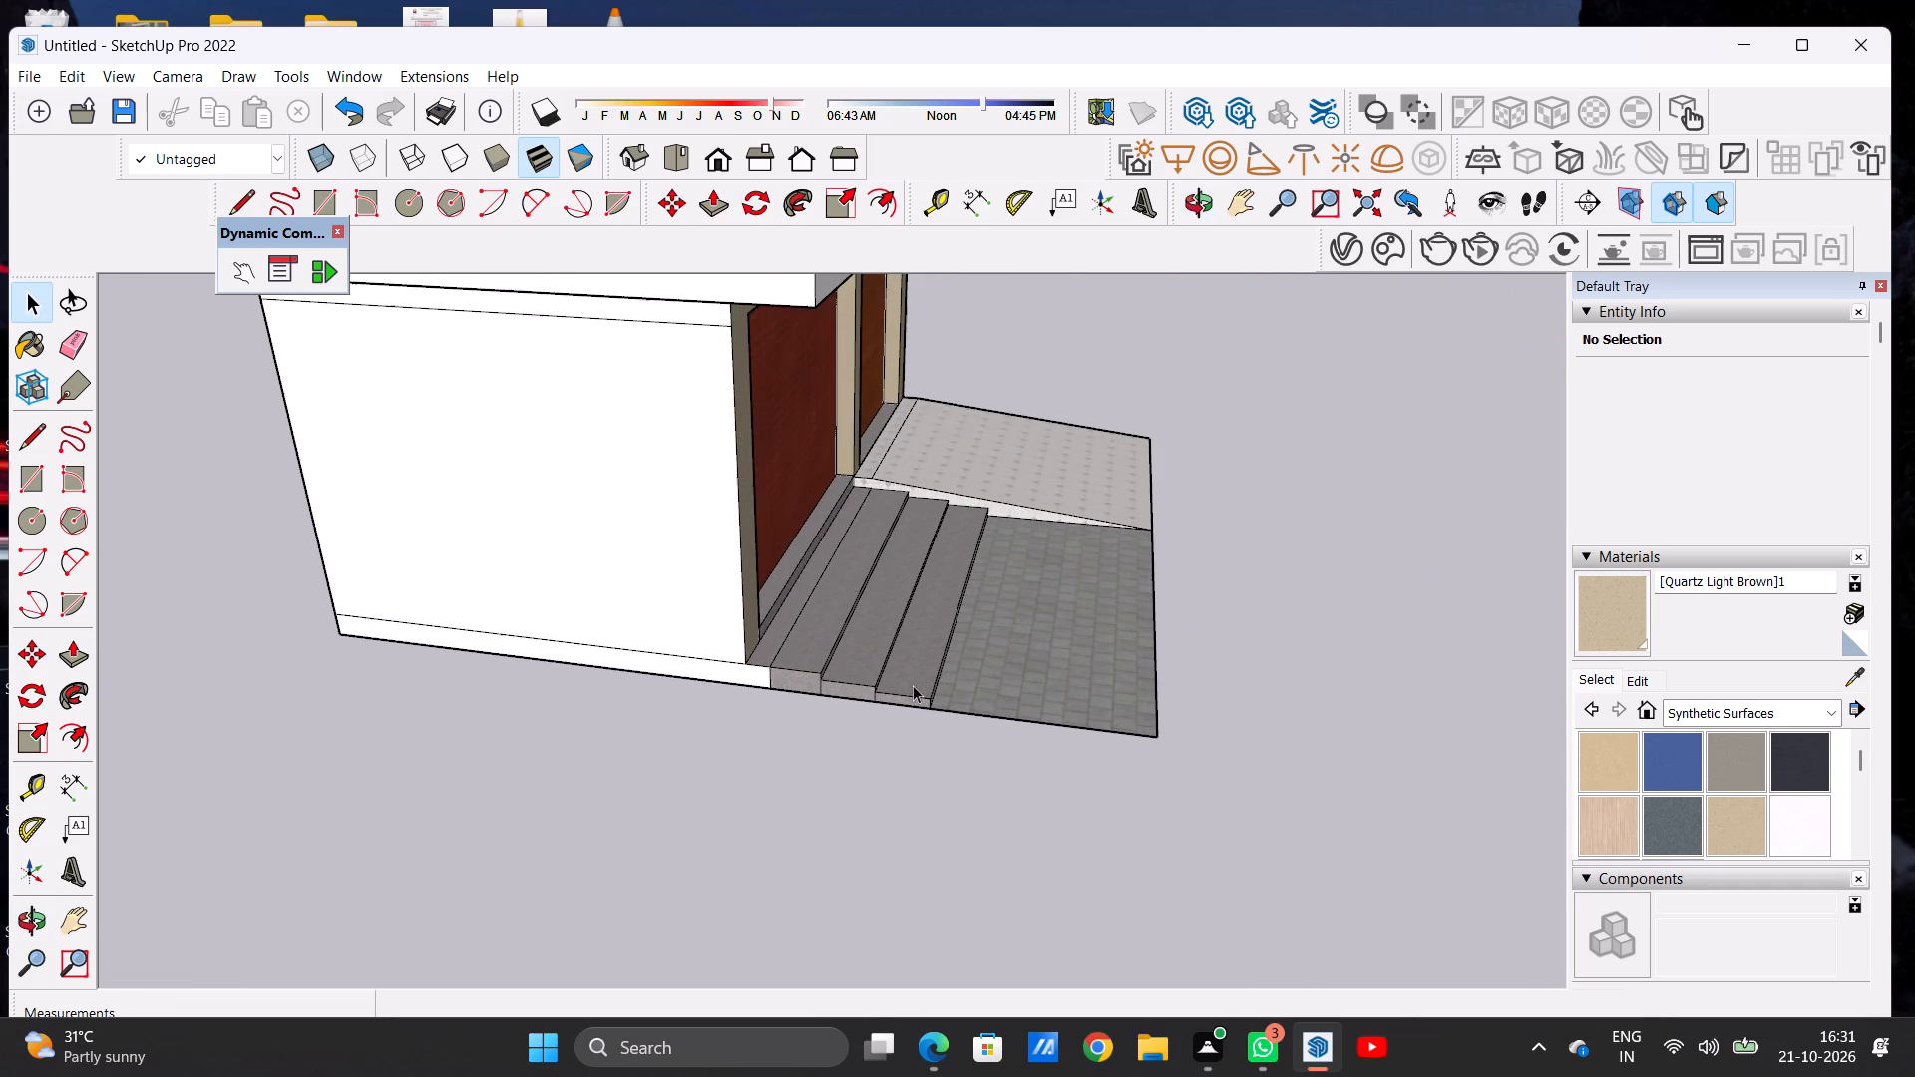
key("r")
scroll(728, 703, "up", 5)
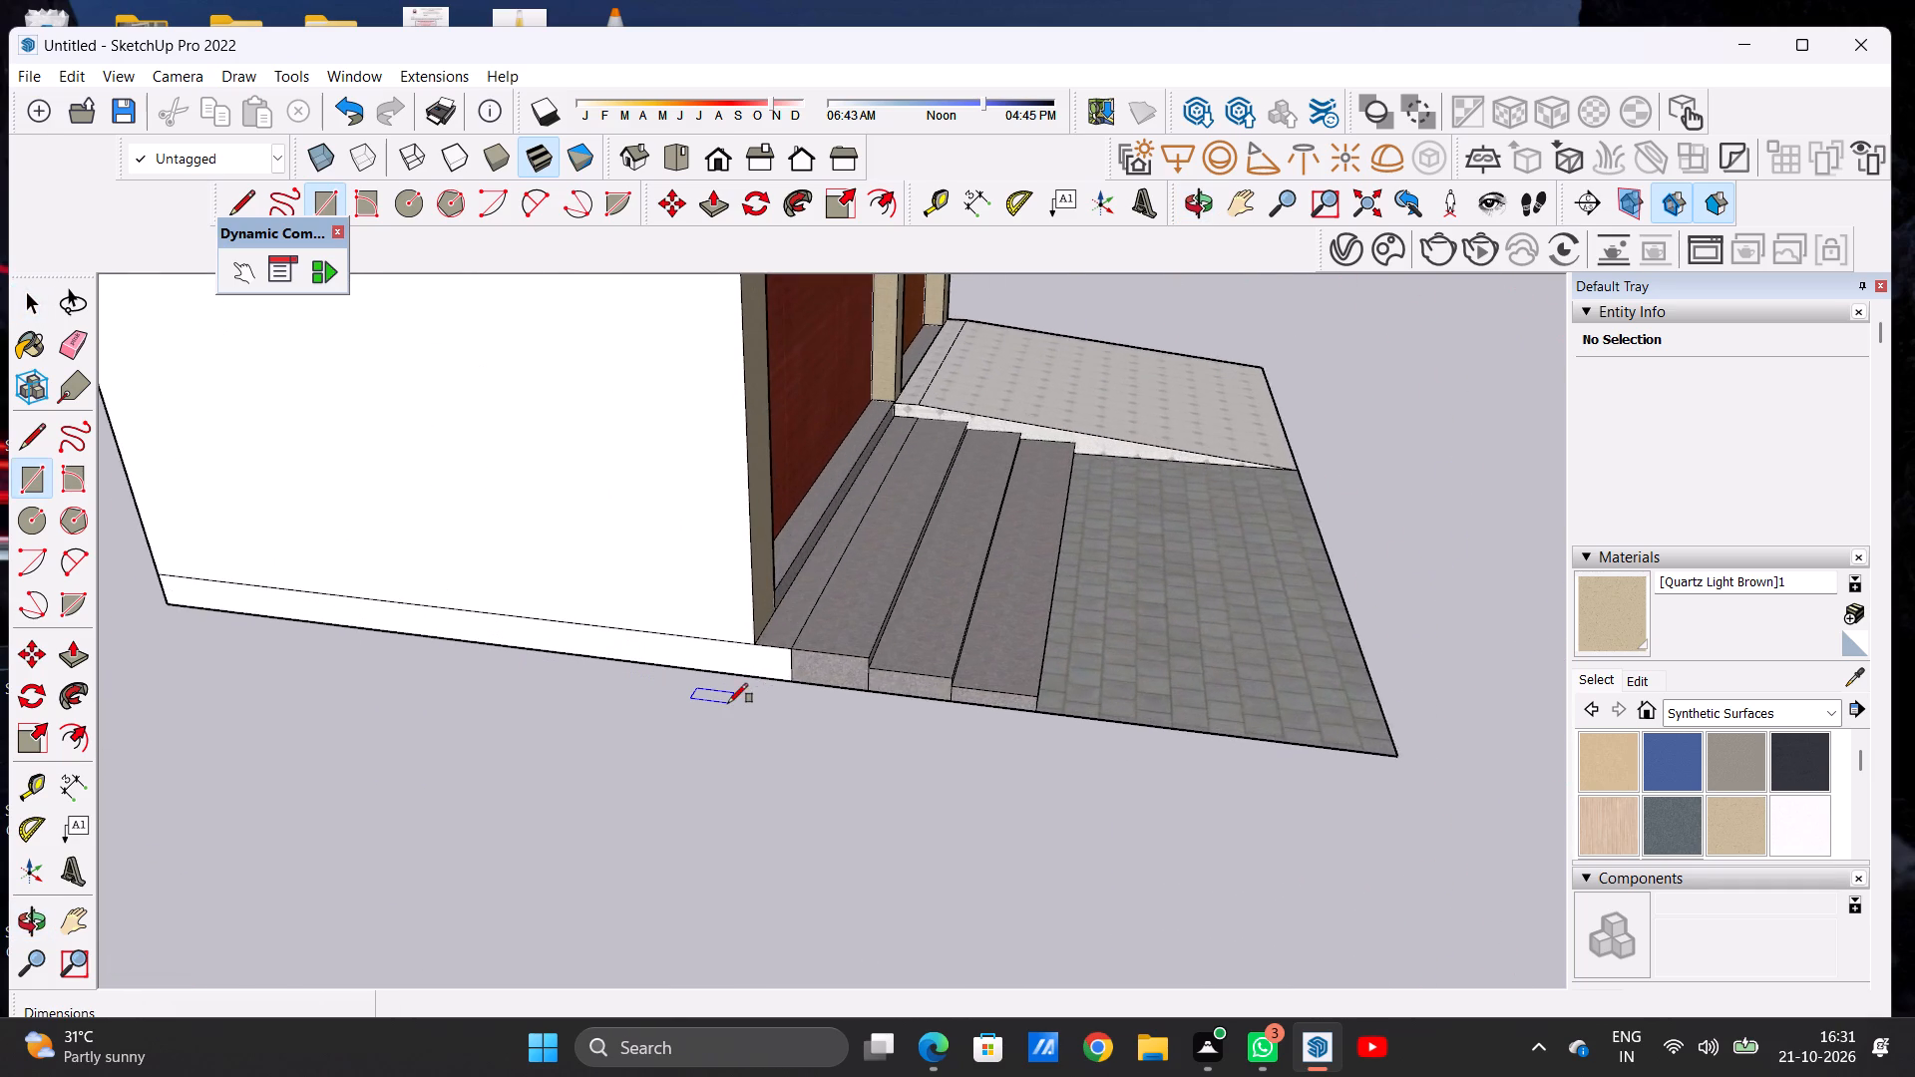
scroll(857, 609, "down", 6)
scroll(838, 656, "up", 11)
scroll(978, 494, "down", 3)
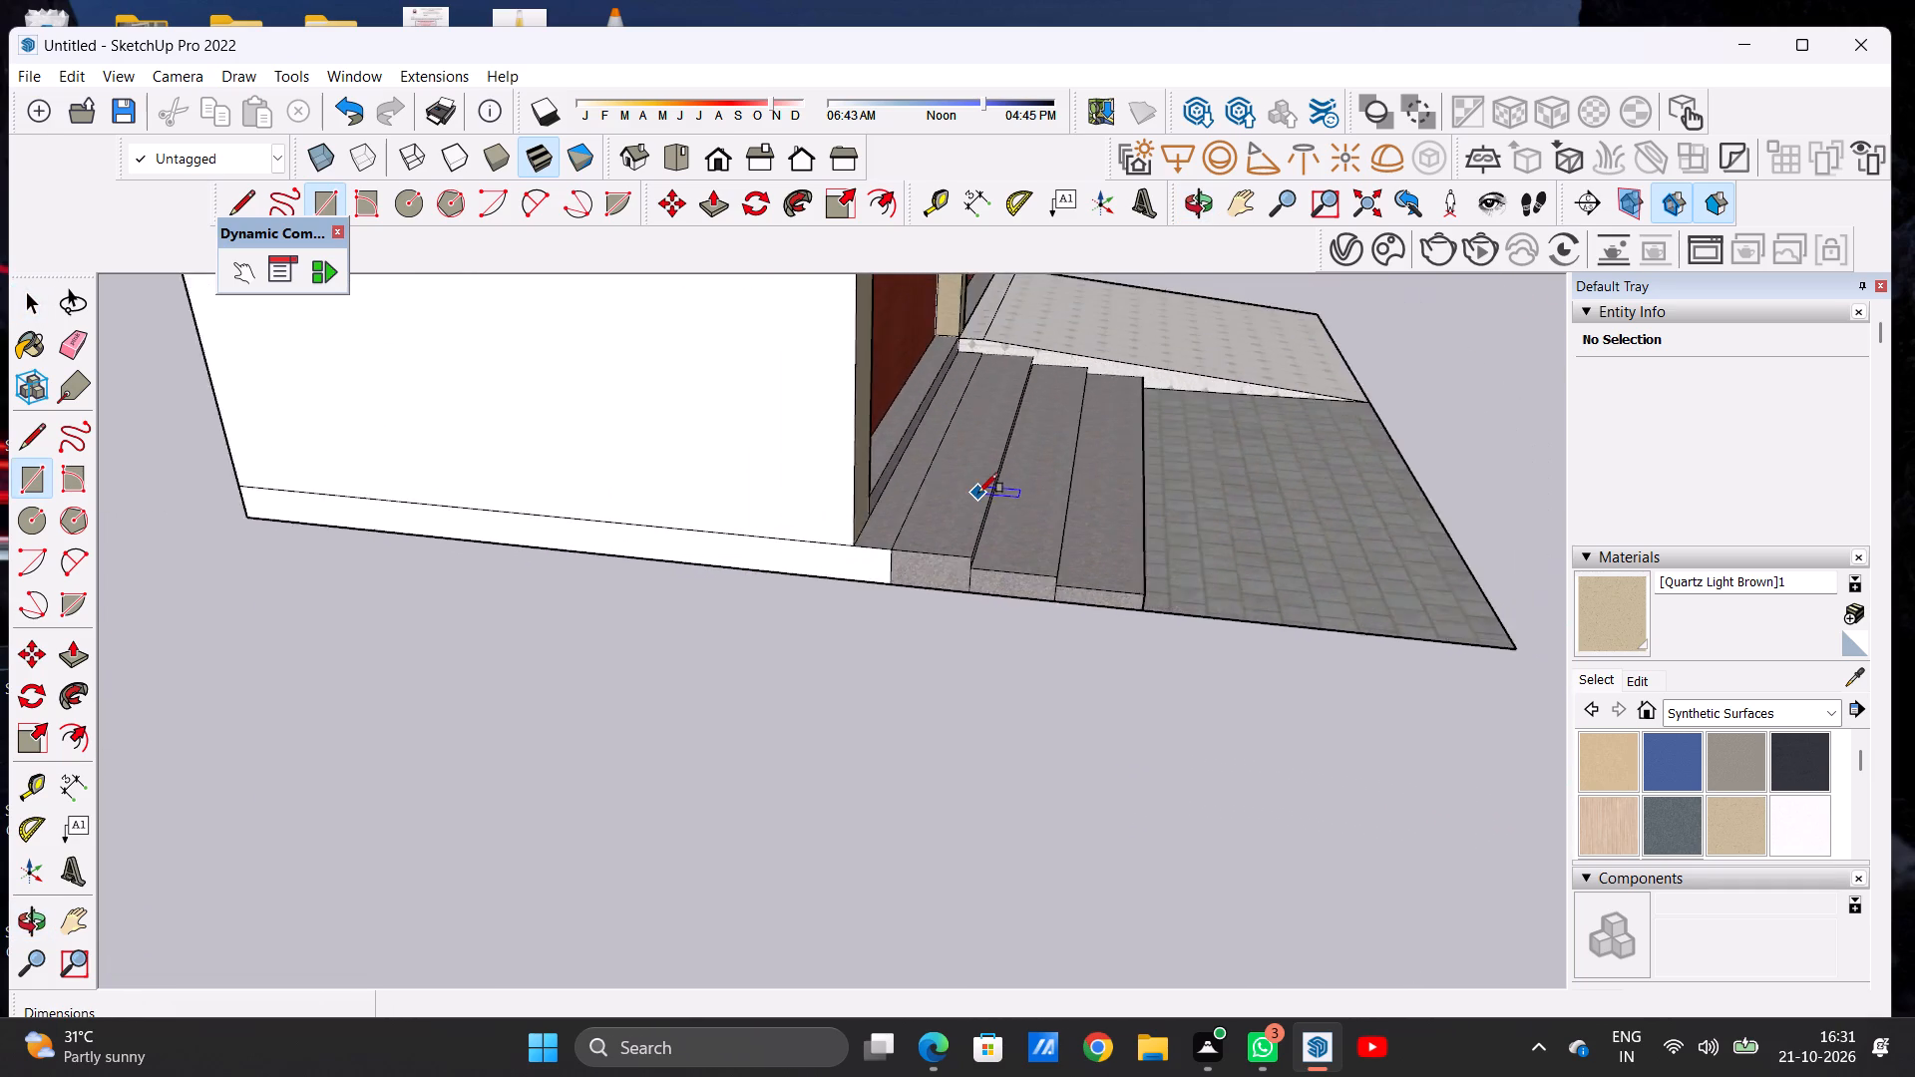
scroll(978, 493, "down", 6)
scroll(533, 535, "up", 2)
scroll(533, 535, "down", 1)
scroll(533, 535, "up", 3)
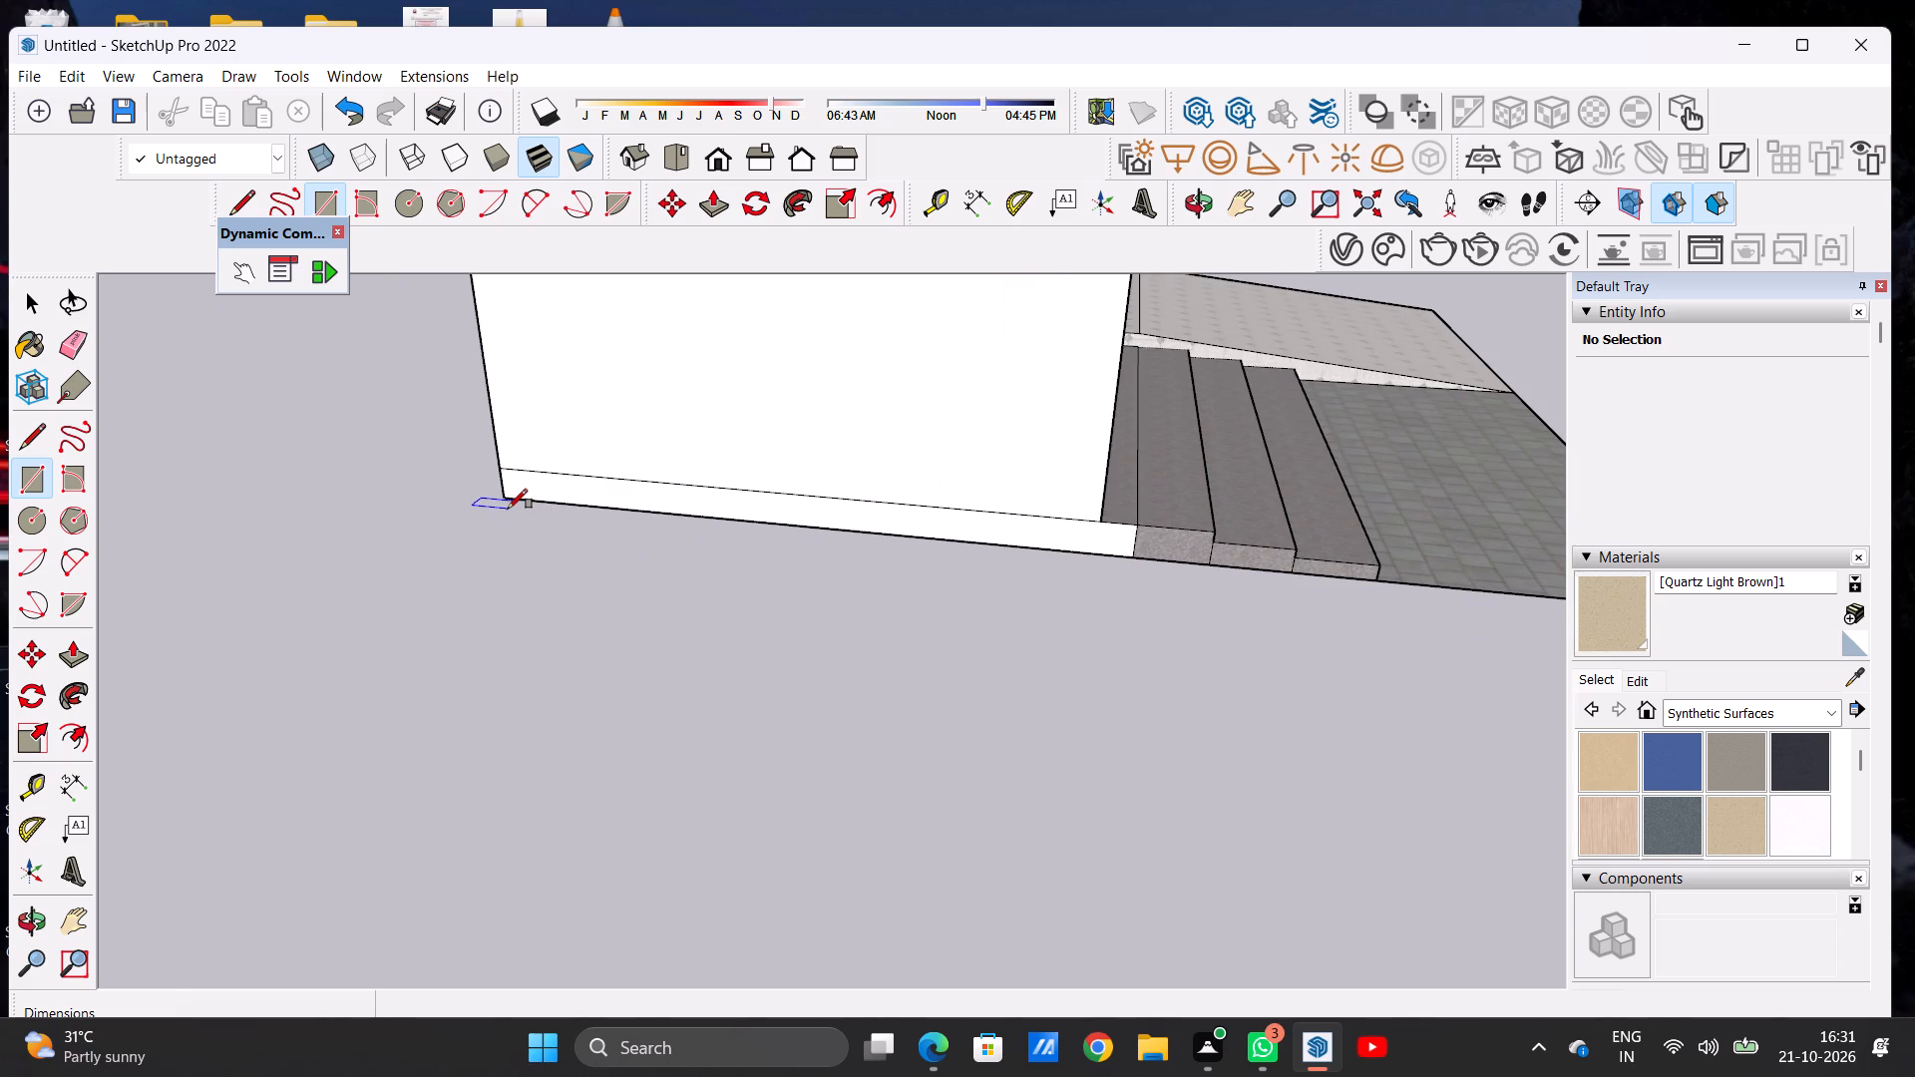
left_click(500, 503)
scroll(651, 533, "down", 11)
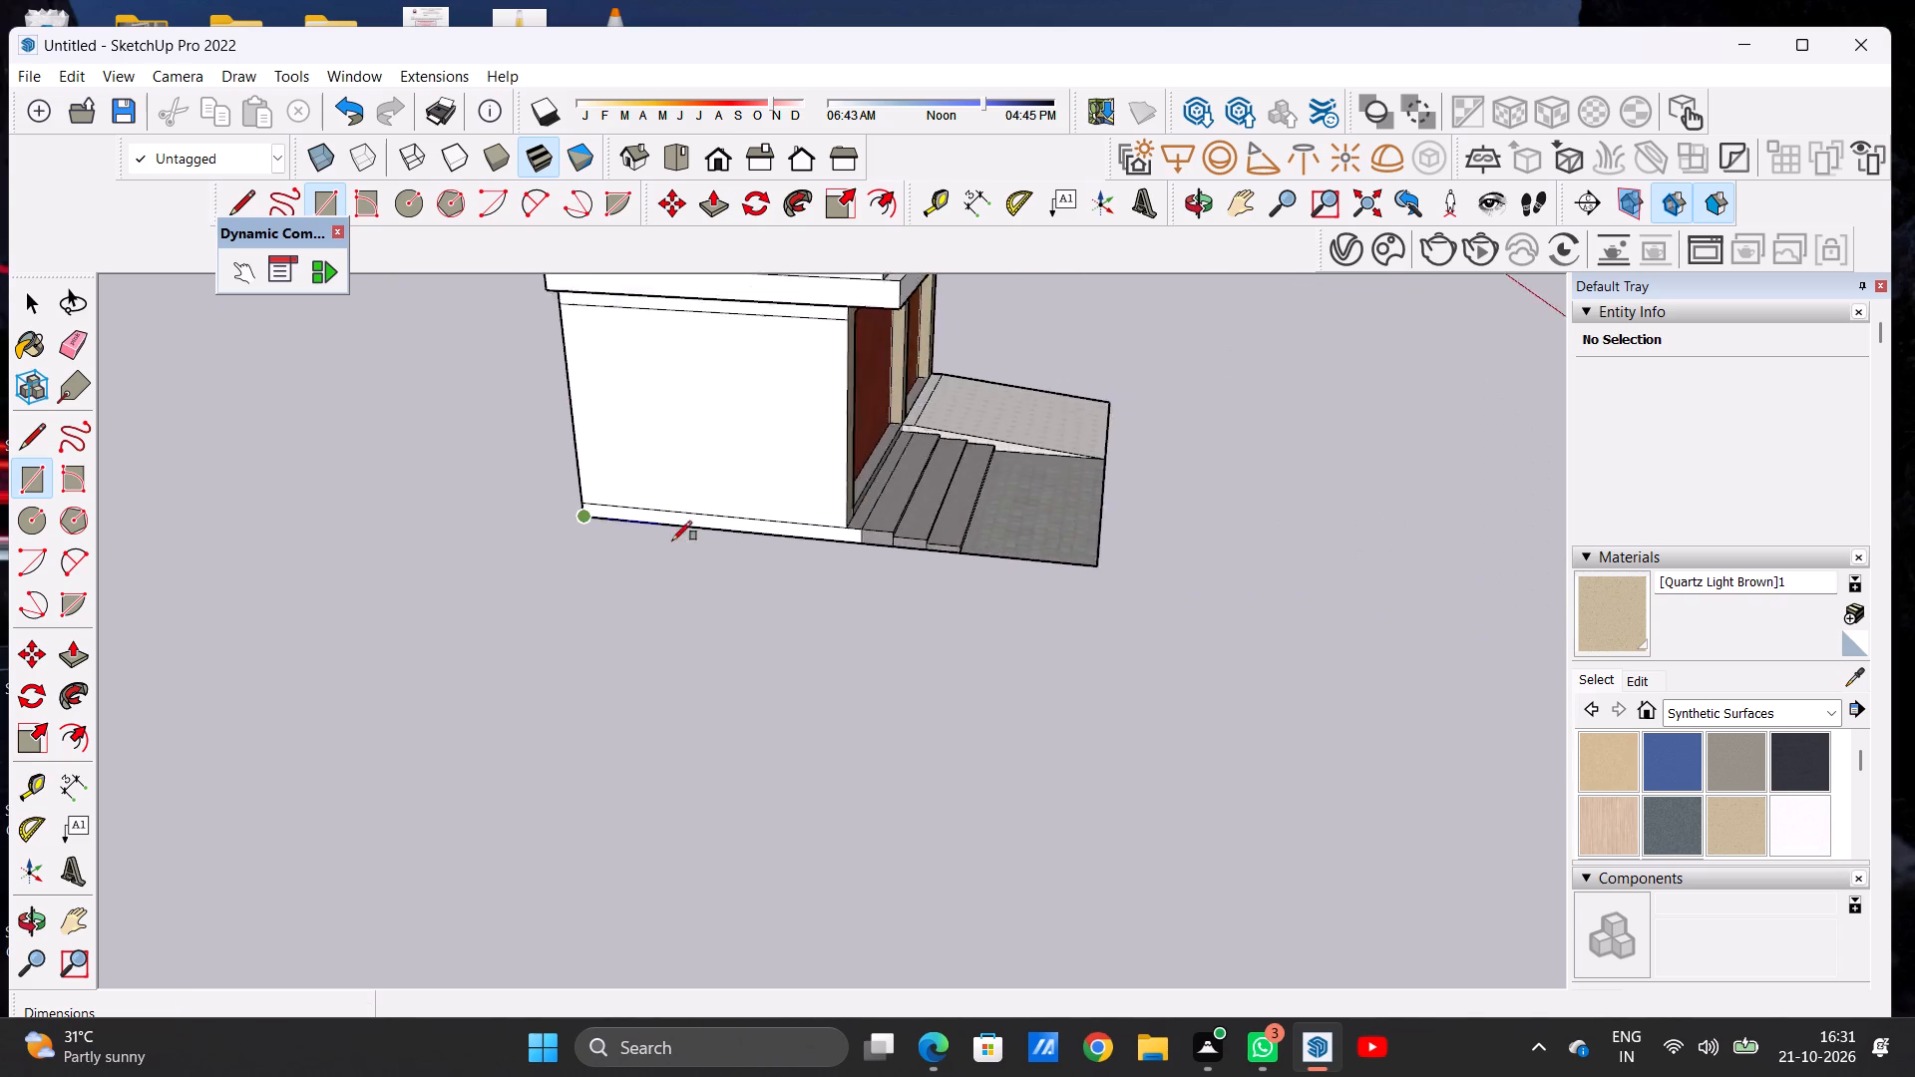
scroll(672, 540, "down", 2)
scroll(1020, 592, "up", 9)
left_click(987, 530)
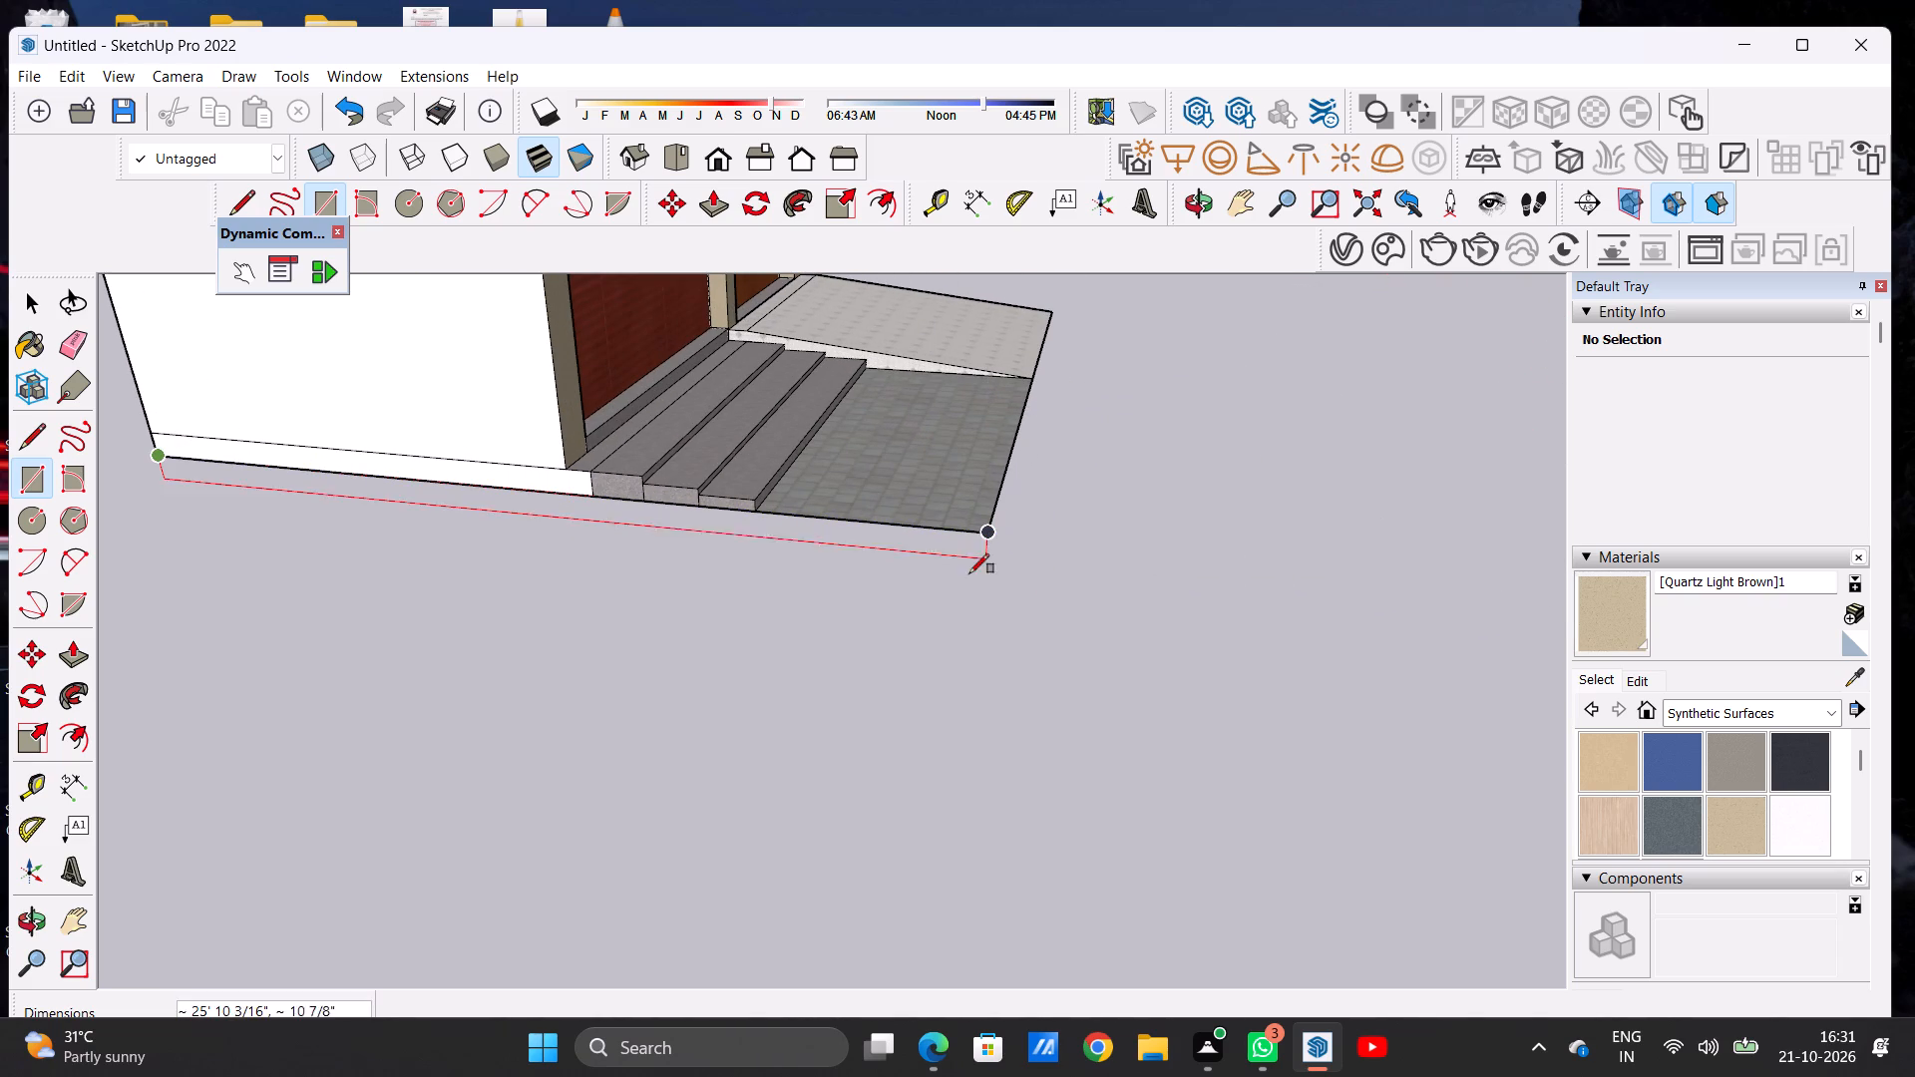
left_click(907, 738)
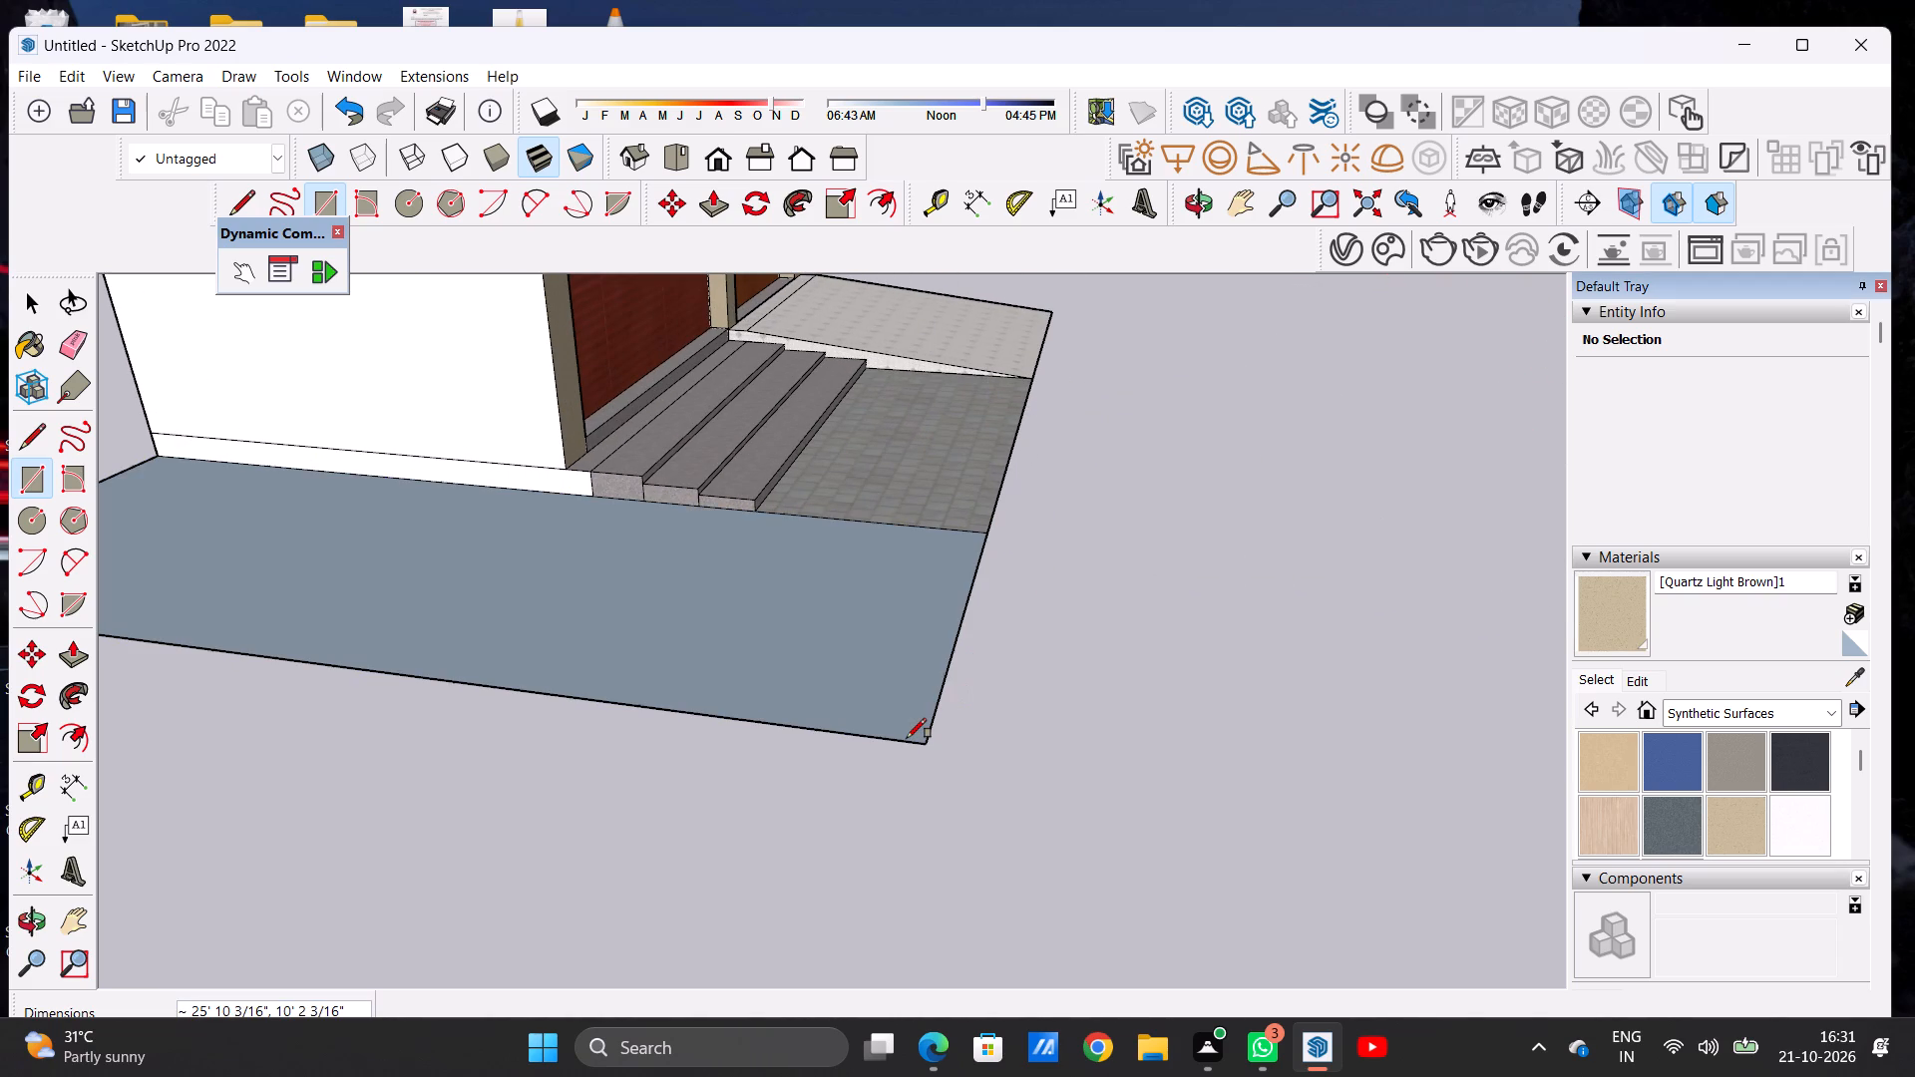
key("space")
Paint the new ground rectangle beside the house with the Quartz Light Grey material.
scroll(858, 583, "down", 8)
middle_click_drag(942, 585, 455, 599)
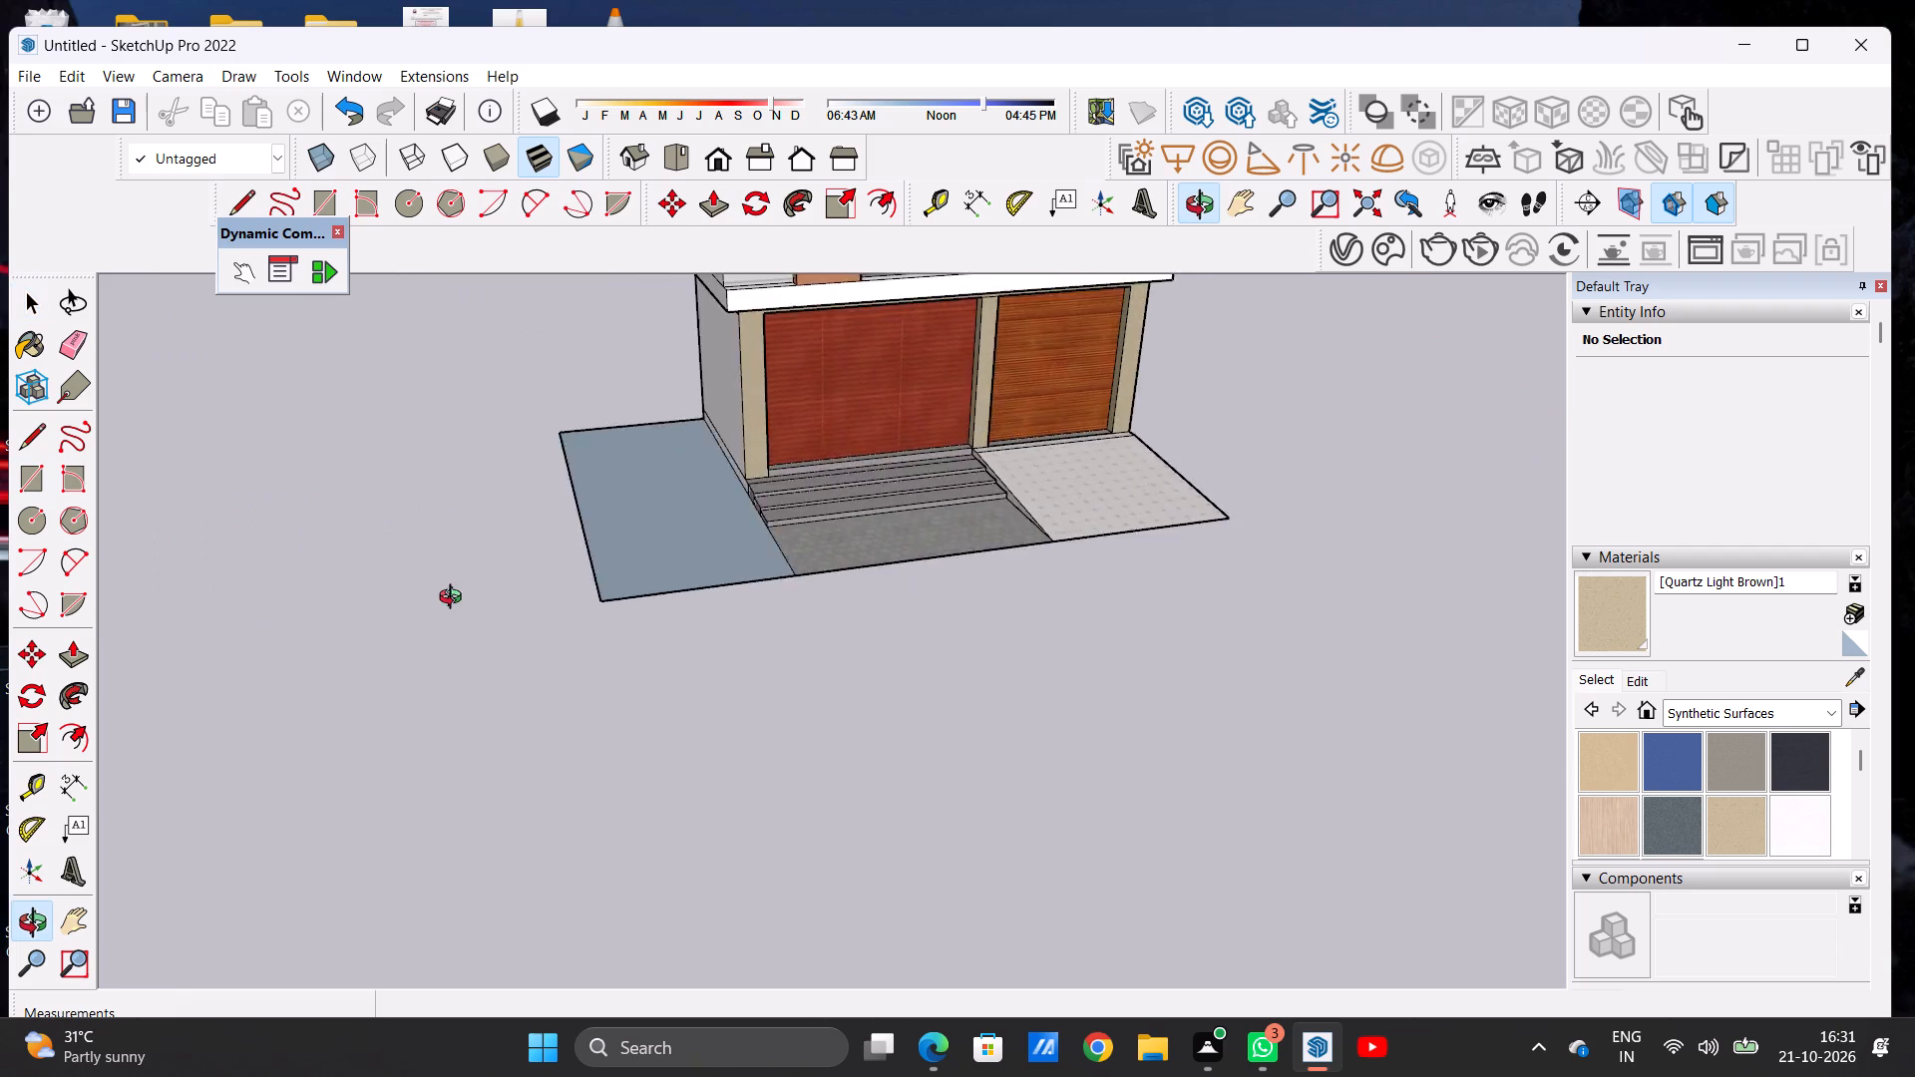
middle_click_drag(455, 599, 294, 665)
middle_click(294, 665)
scroll(713, 536, "up", 4)
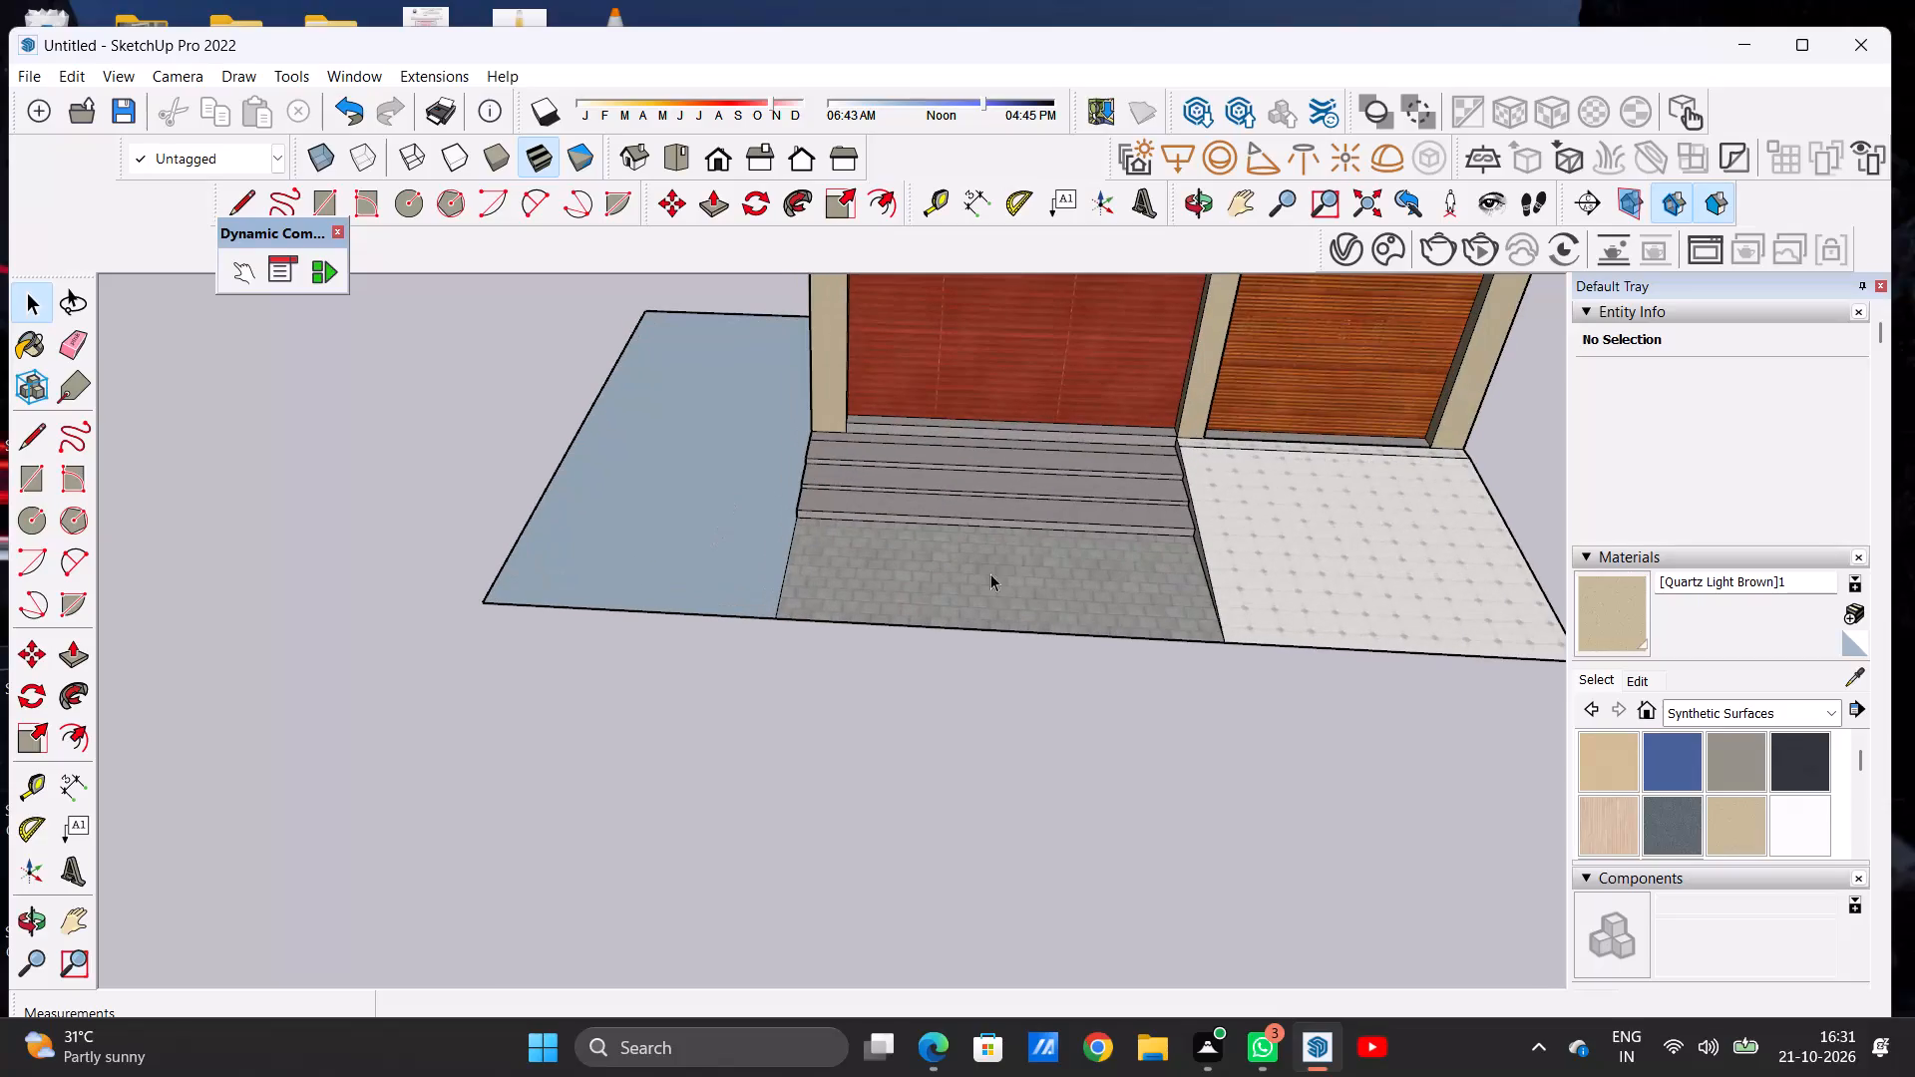
left_click(1792, 815)
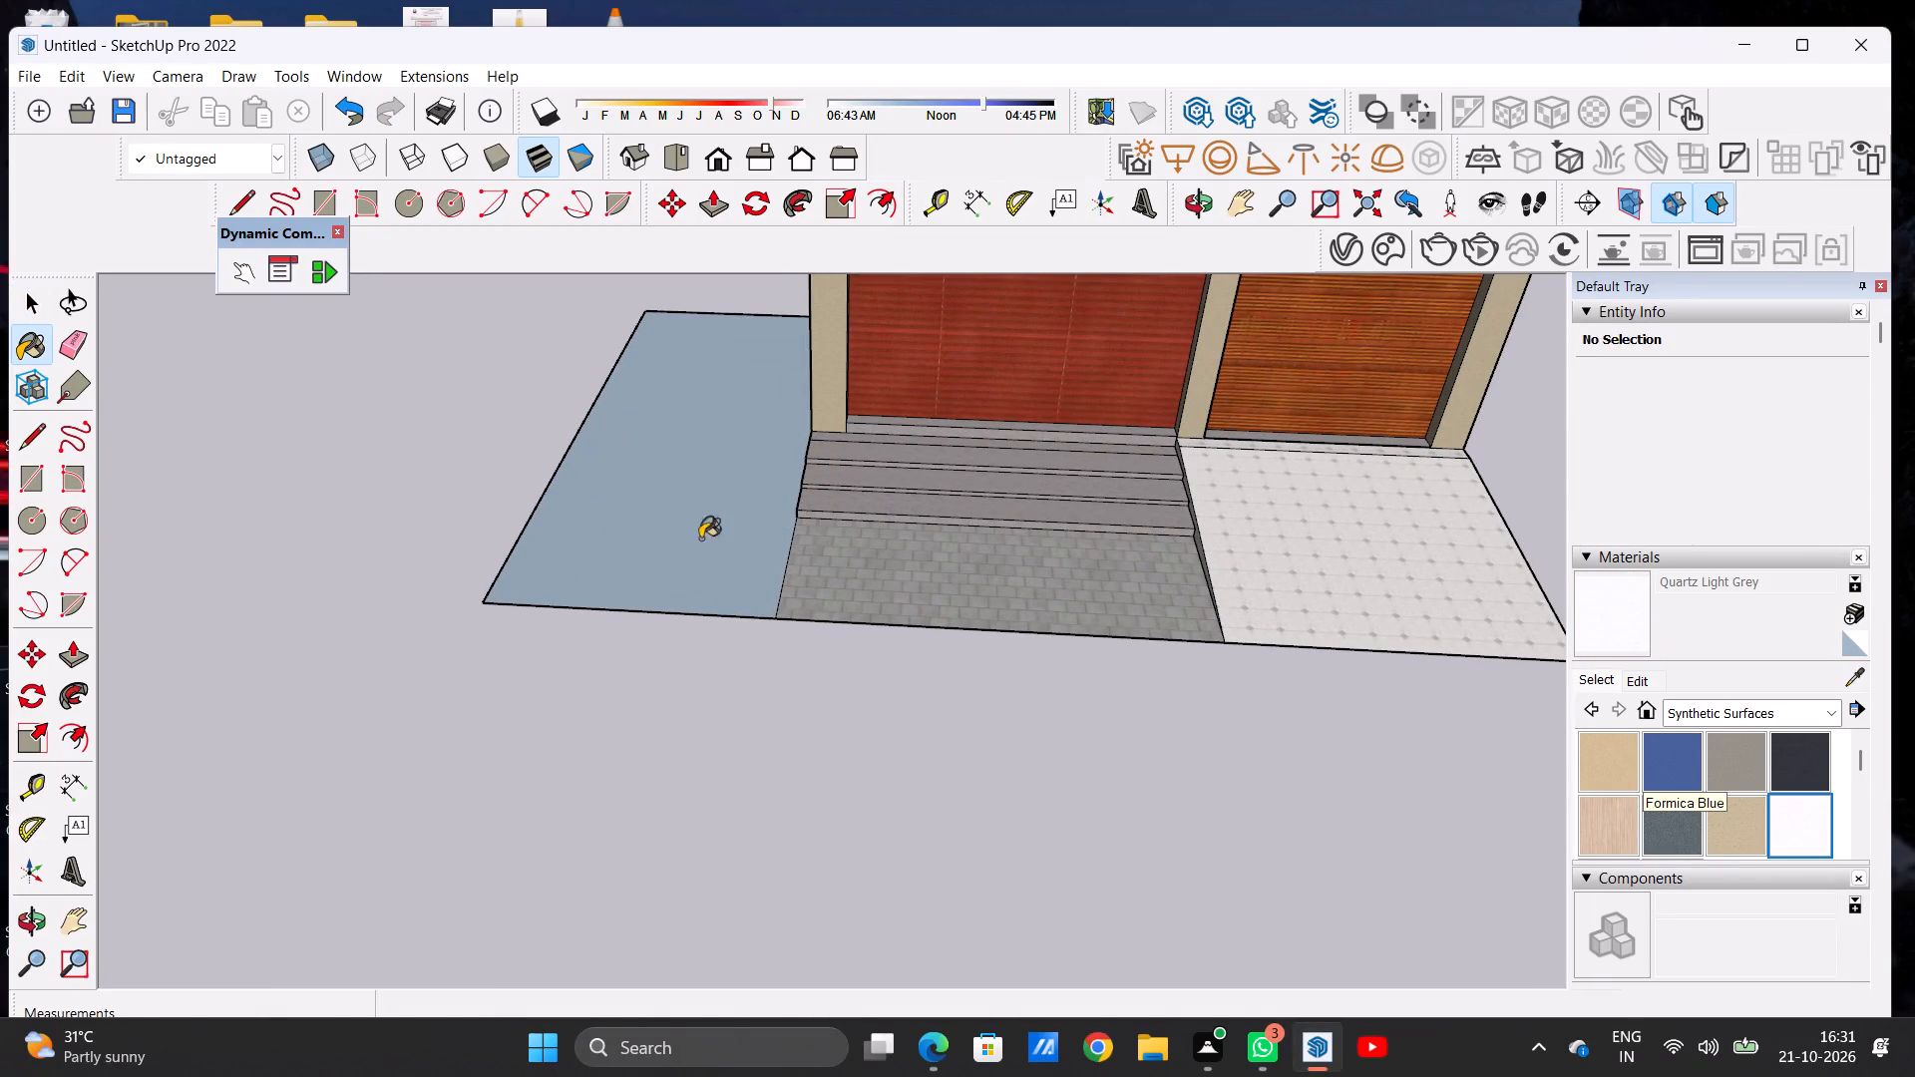
left_click(600, 555)
key("space")
Examine the light grey side ground against the entrance steps, ramp and front facade.
scroll(673, 726, "down", 10)
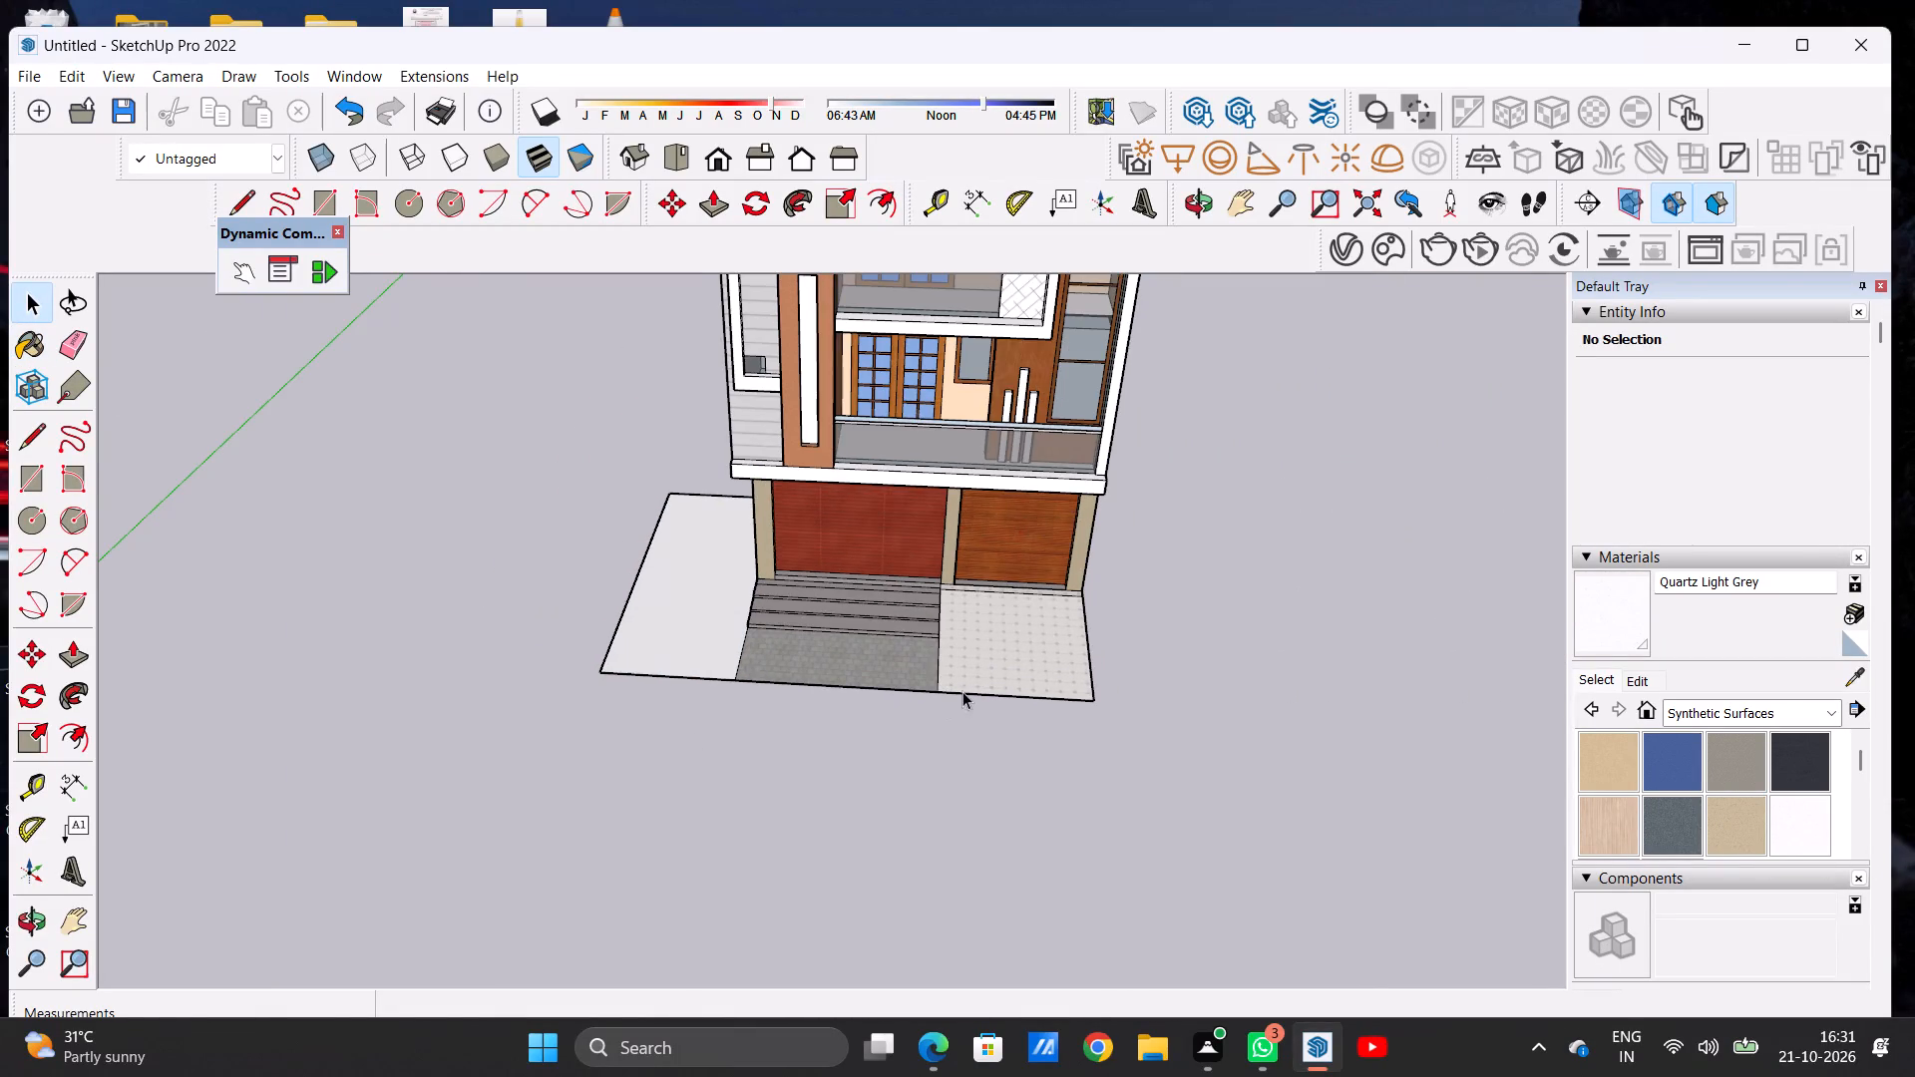
middle_click_drag(904, 702, 968, 610)
scroll(696, 644, "up", 6)
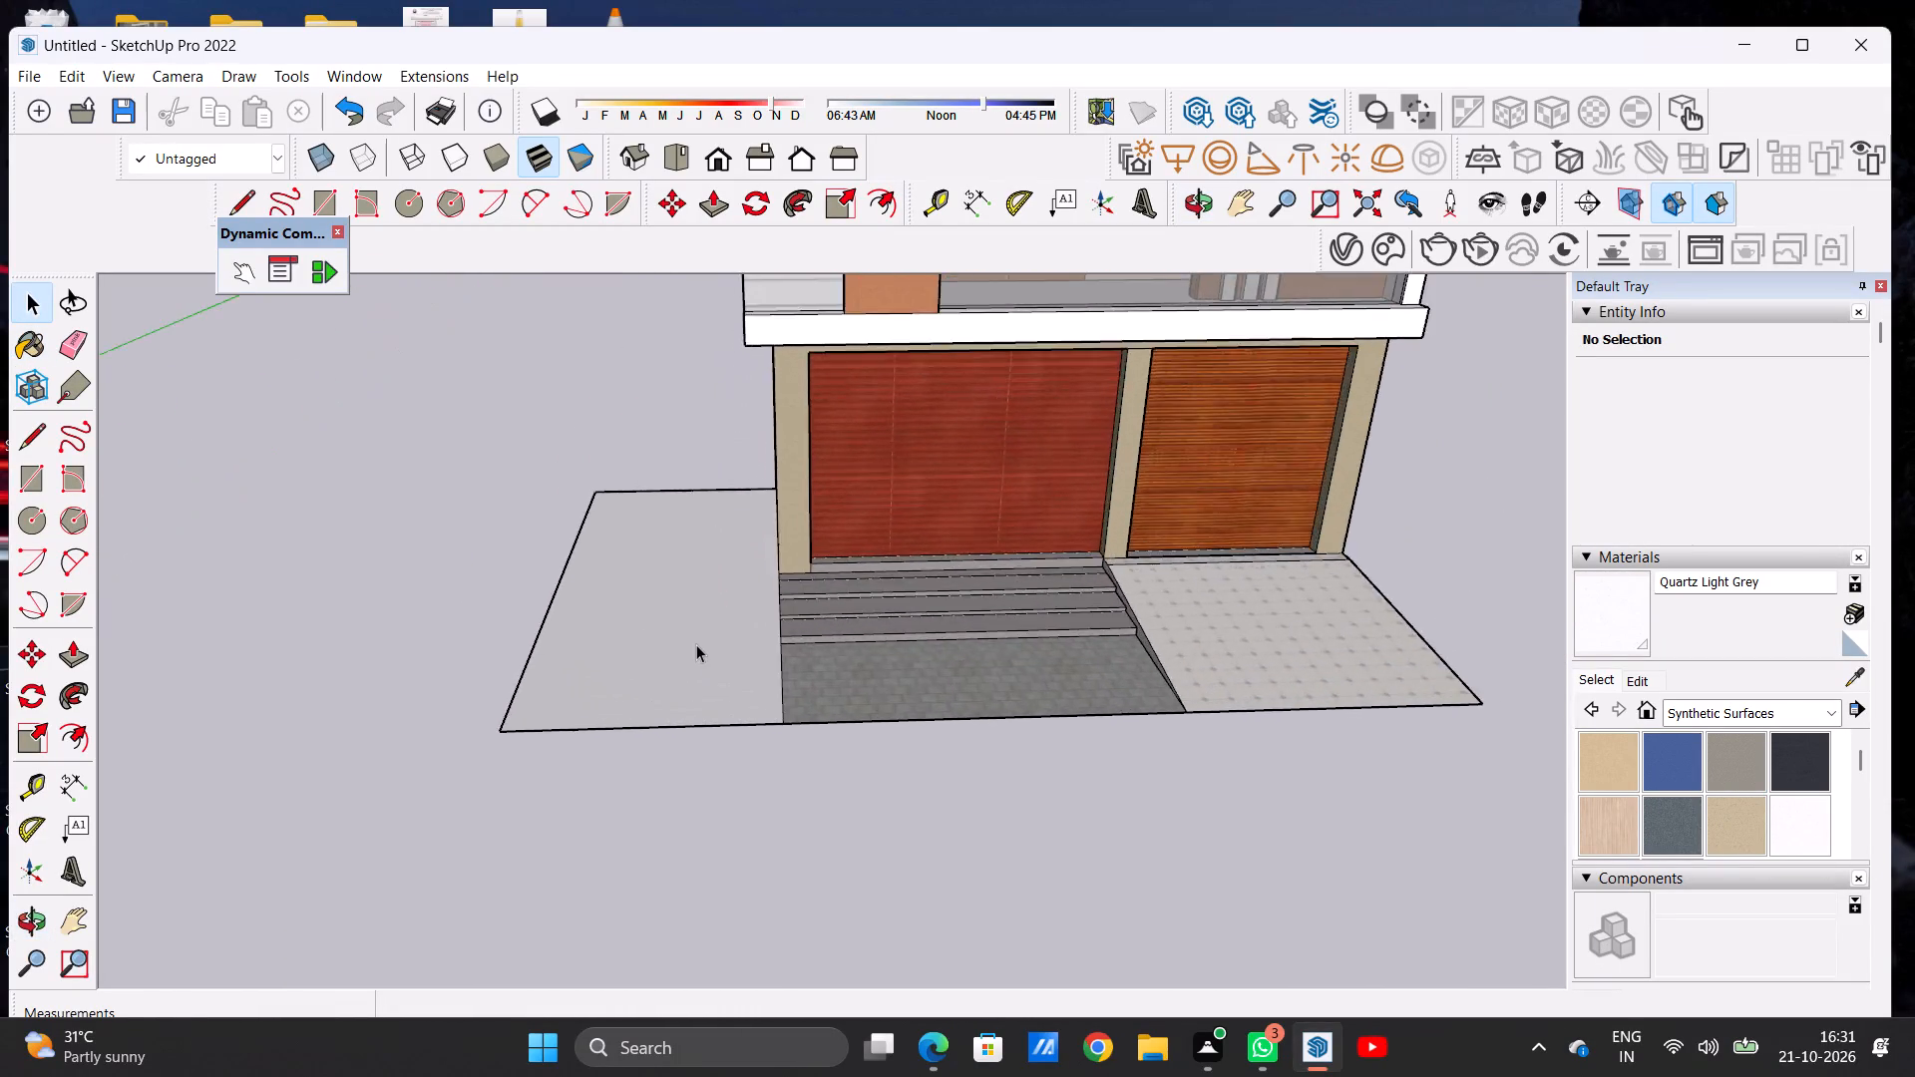
scroll(668, 714, "down", 5)
middle_click_drag(663, 800, 653, 727)
scroll(683, 663, "up", 5)
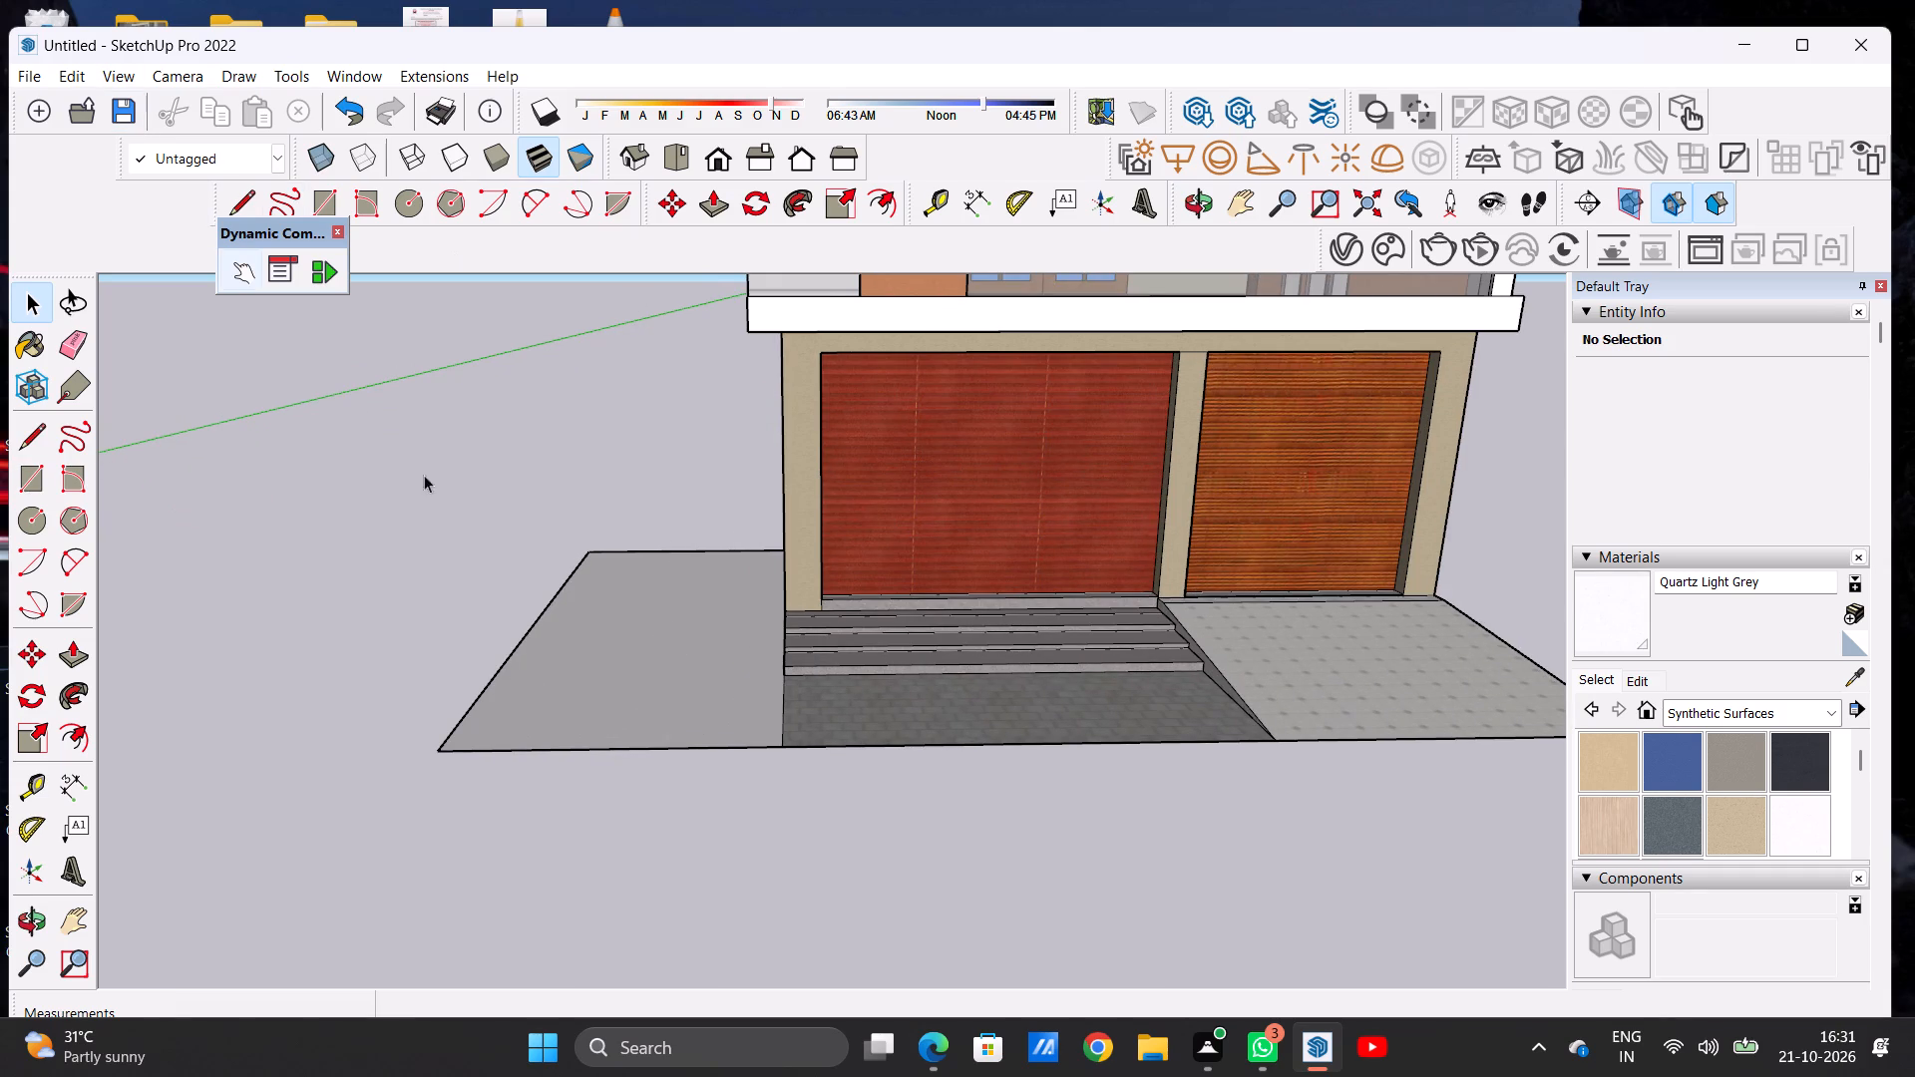
scroll(549, 717, "down", 3)
scroll(553, 722, "up", 1)
scroll(555, 724, "down", 14)
scroll(789, 729, "up", 5)
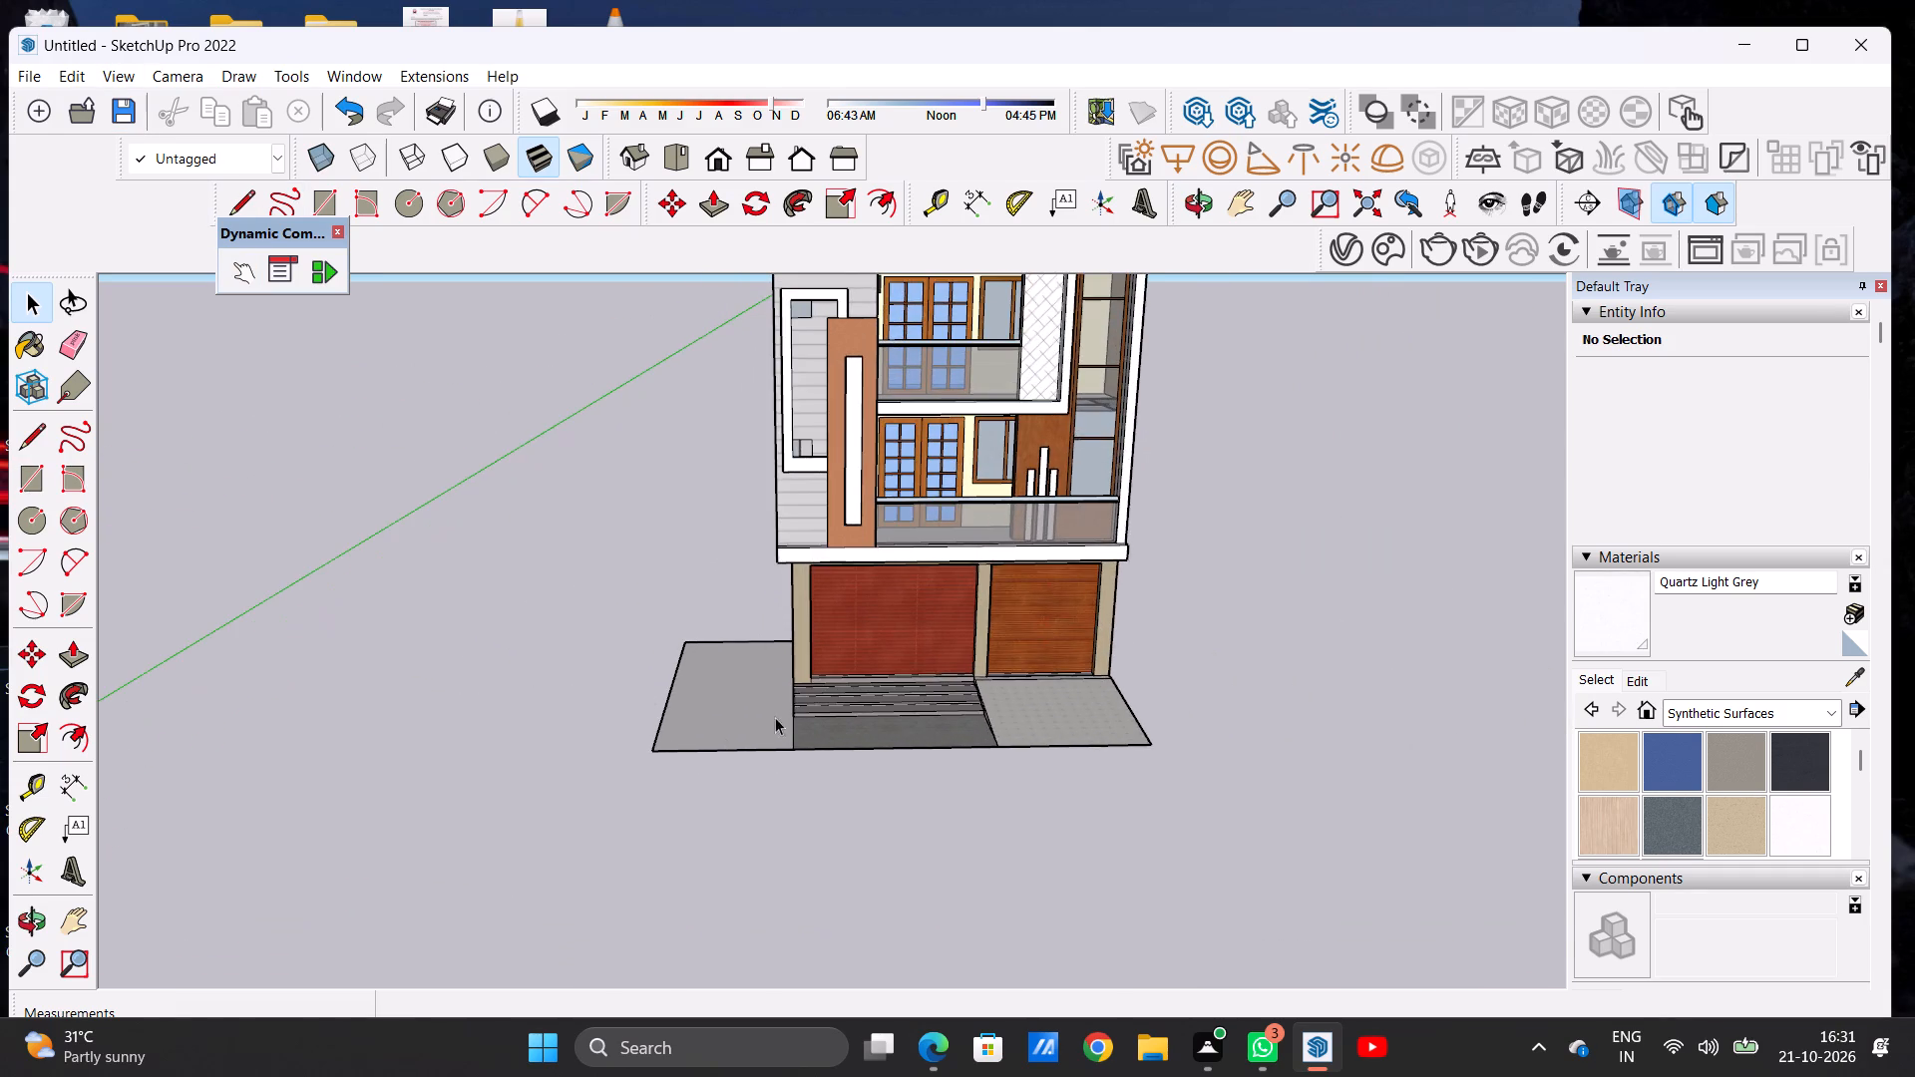
Draw a second ground rectangle about 25' 10" by 7' 10" along the outer edge of the light grey side ground.
middle_click_drag(629, 692, 1214, 780)
scroll(865, 713, "down", 4)
middle_click_drag(865, 713, 870, 730)
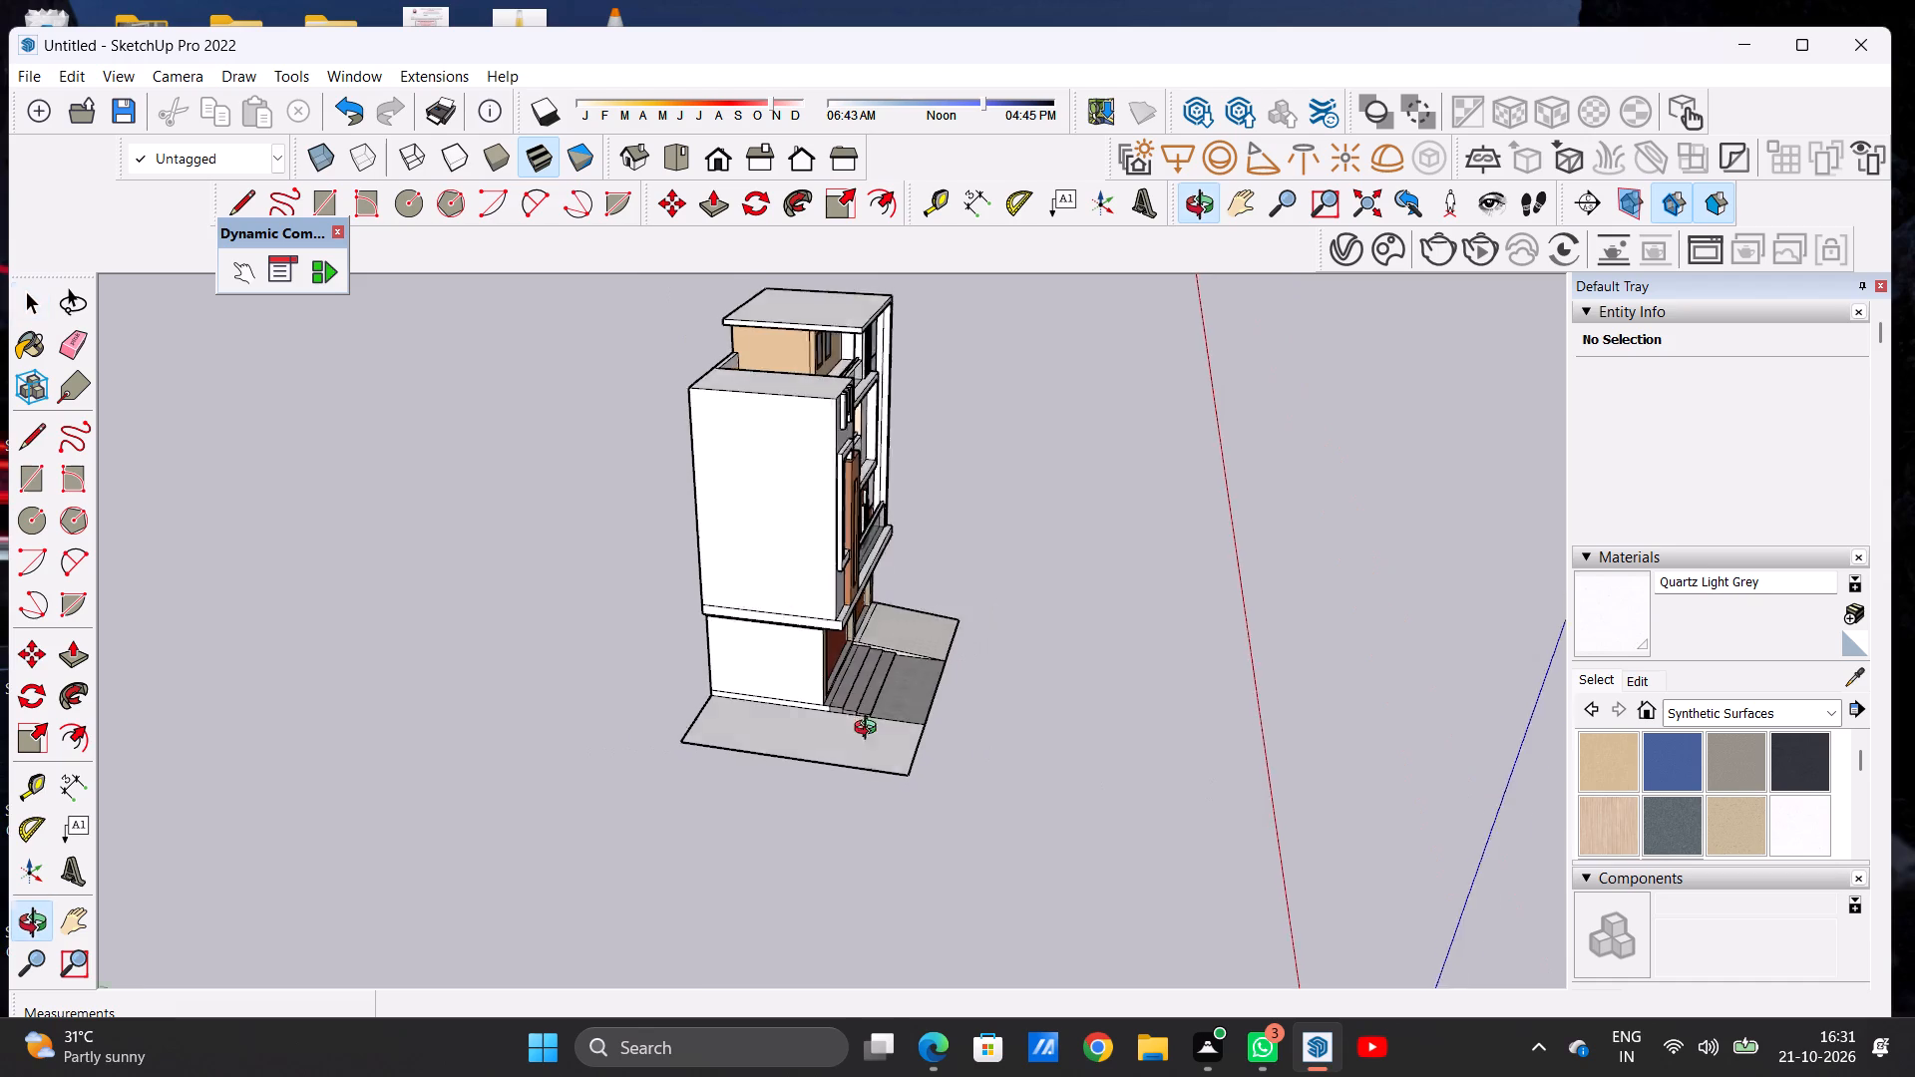
middle_click_drag(870, 730, 976, 929)
scroll(800, 823, "up", 8)
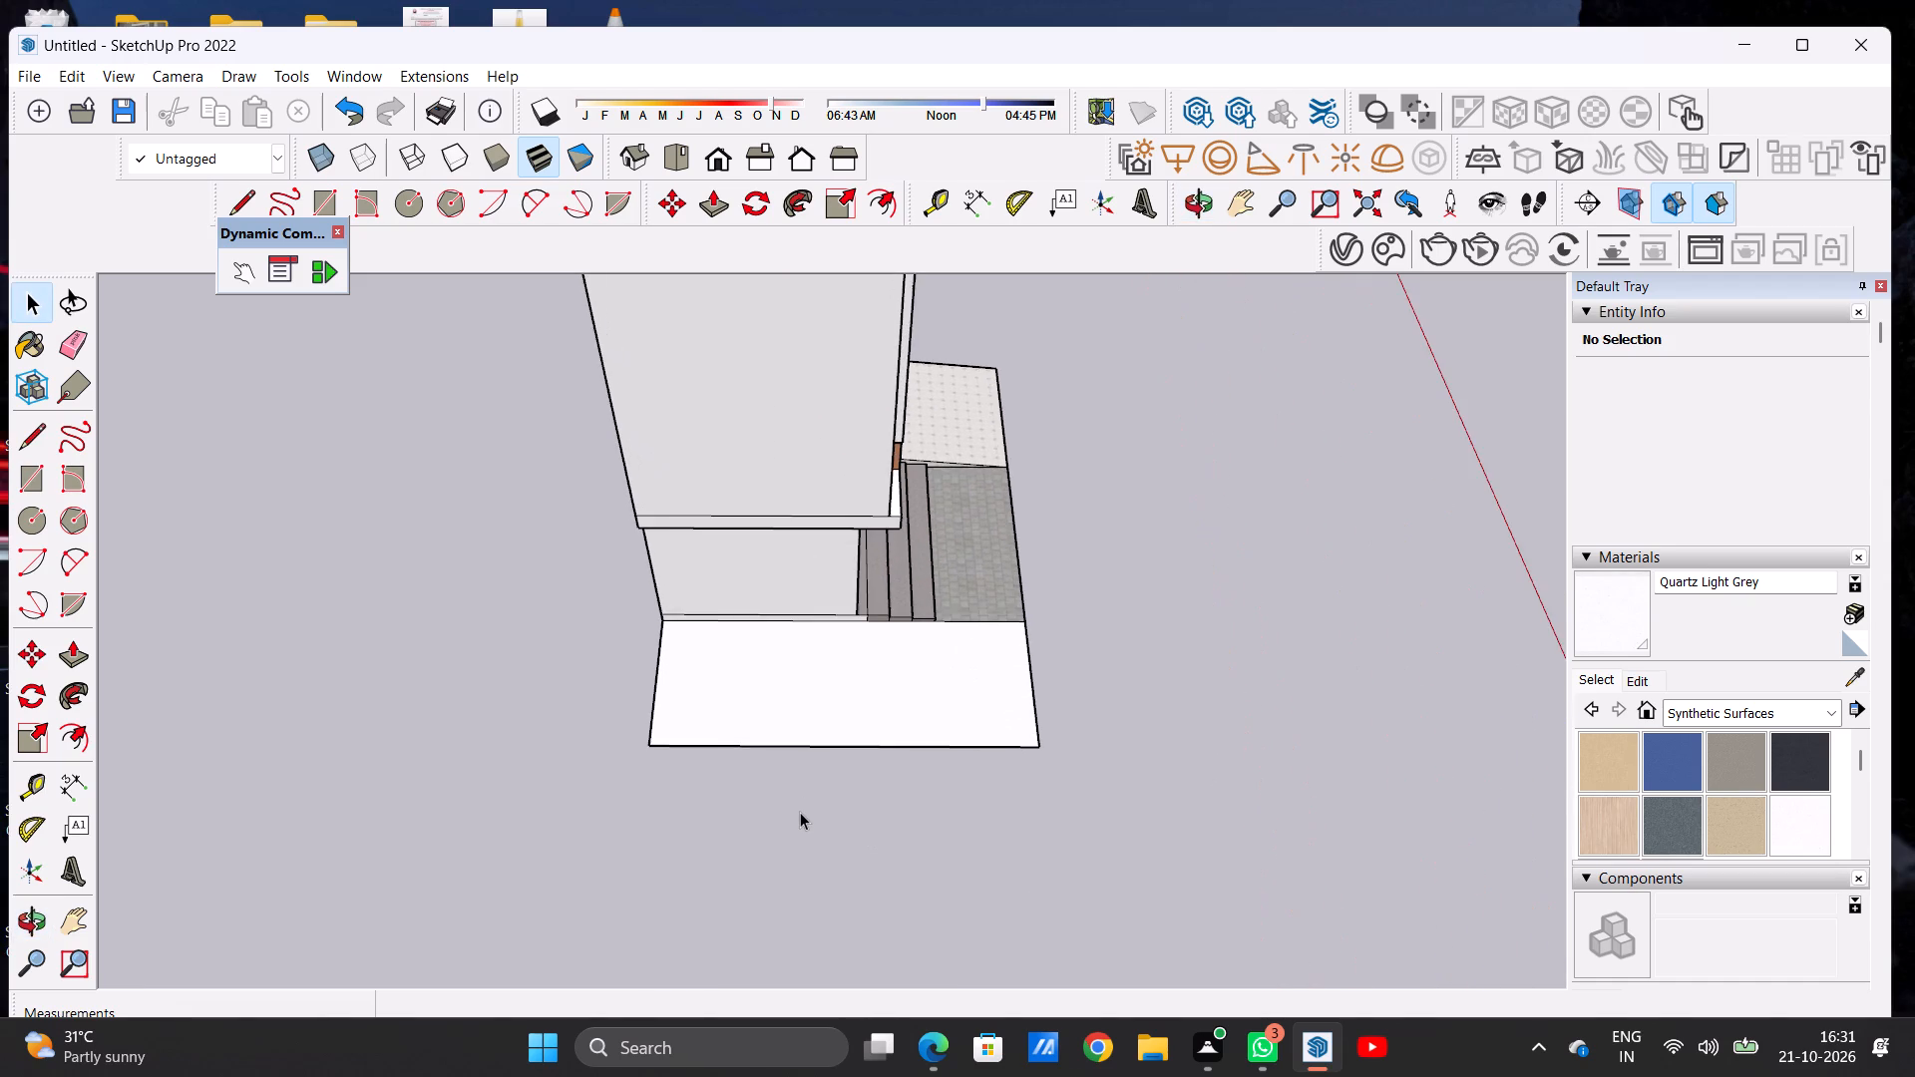
scroll(800, 812, "up", 2)
key("r")
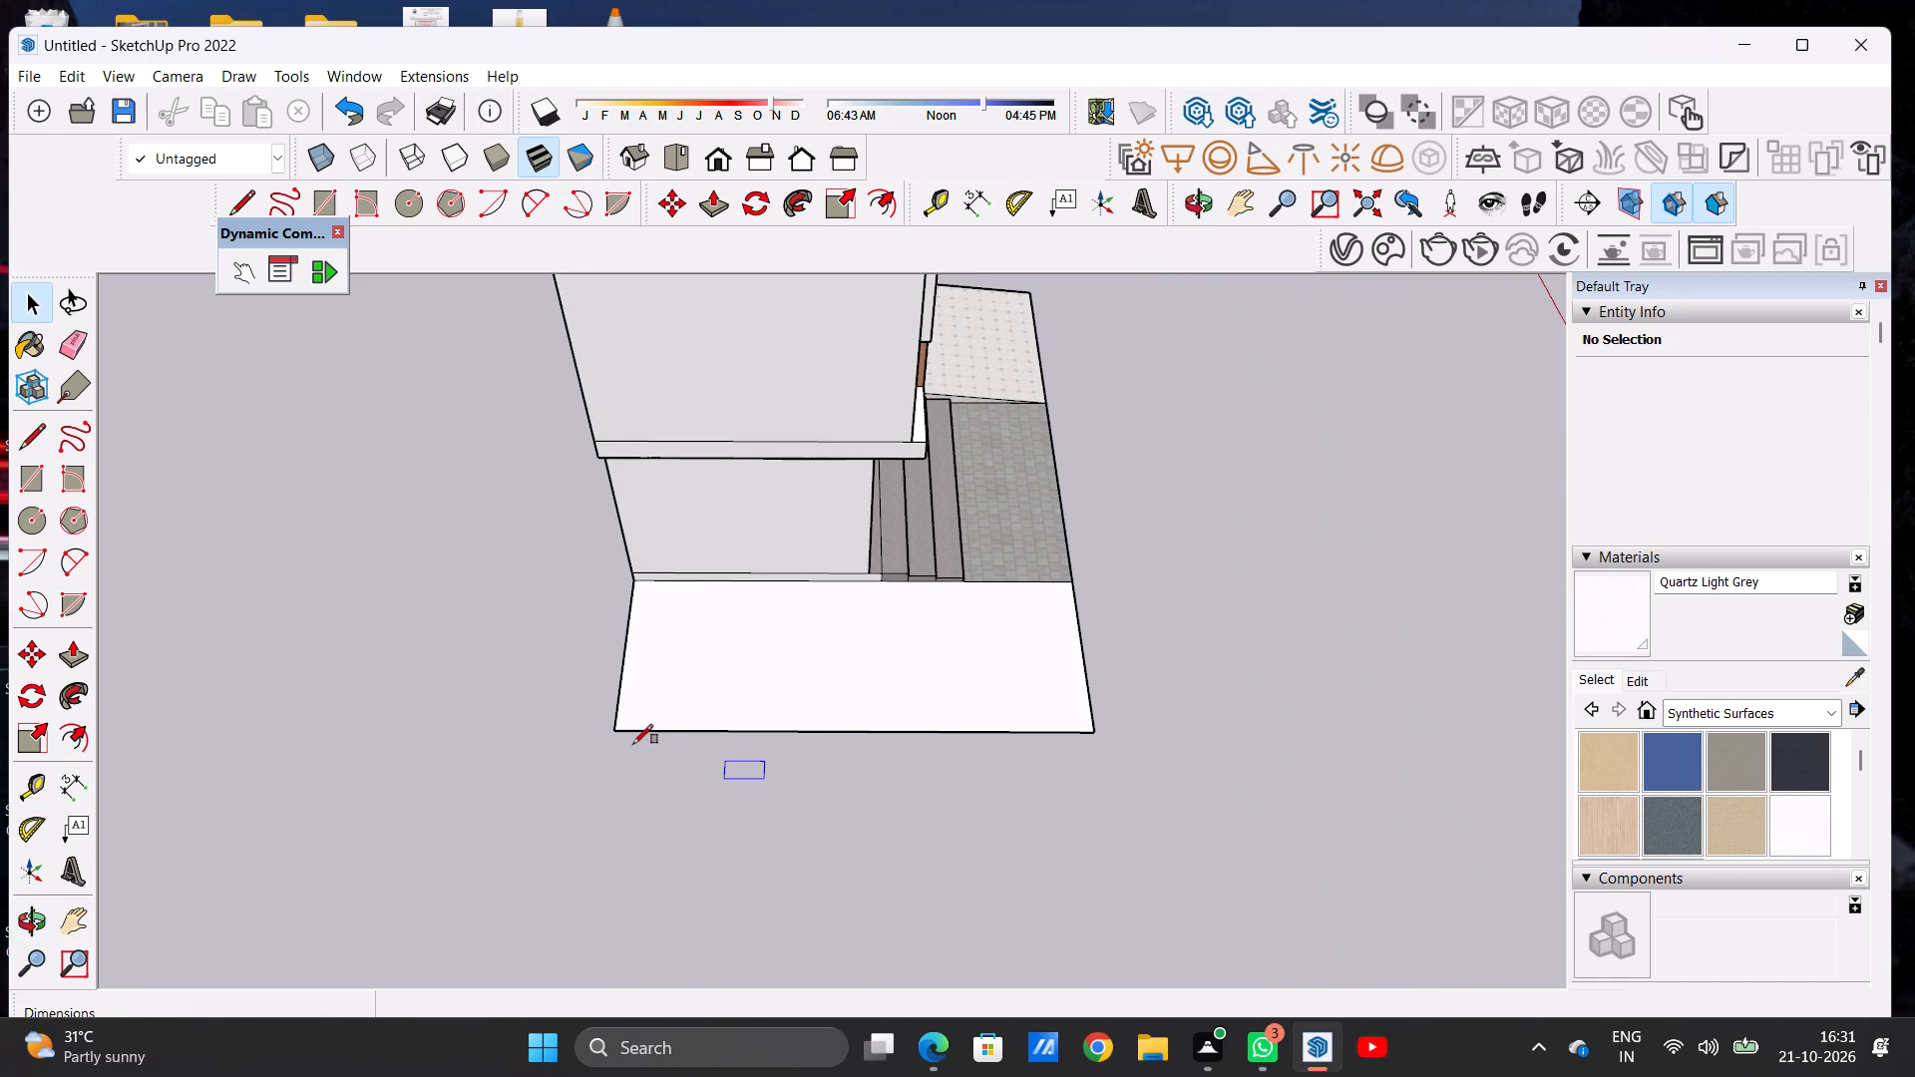
left_click(621, 730)
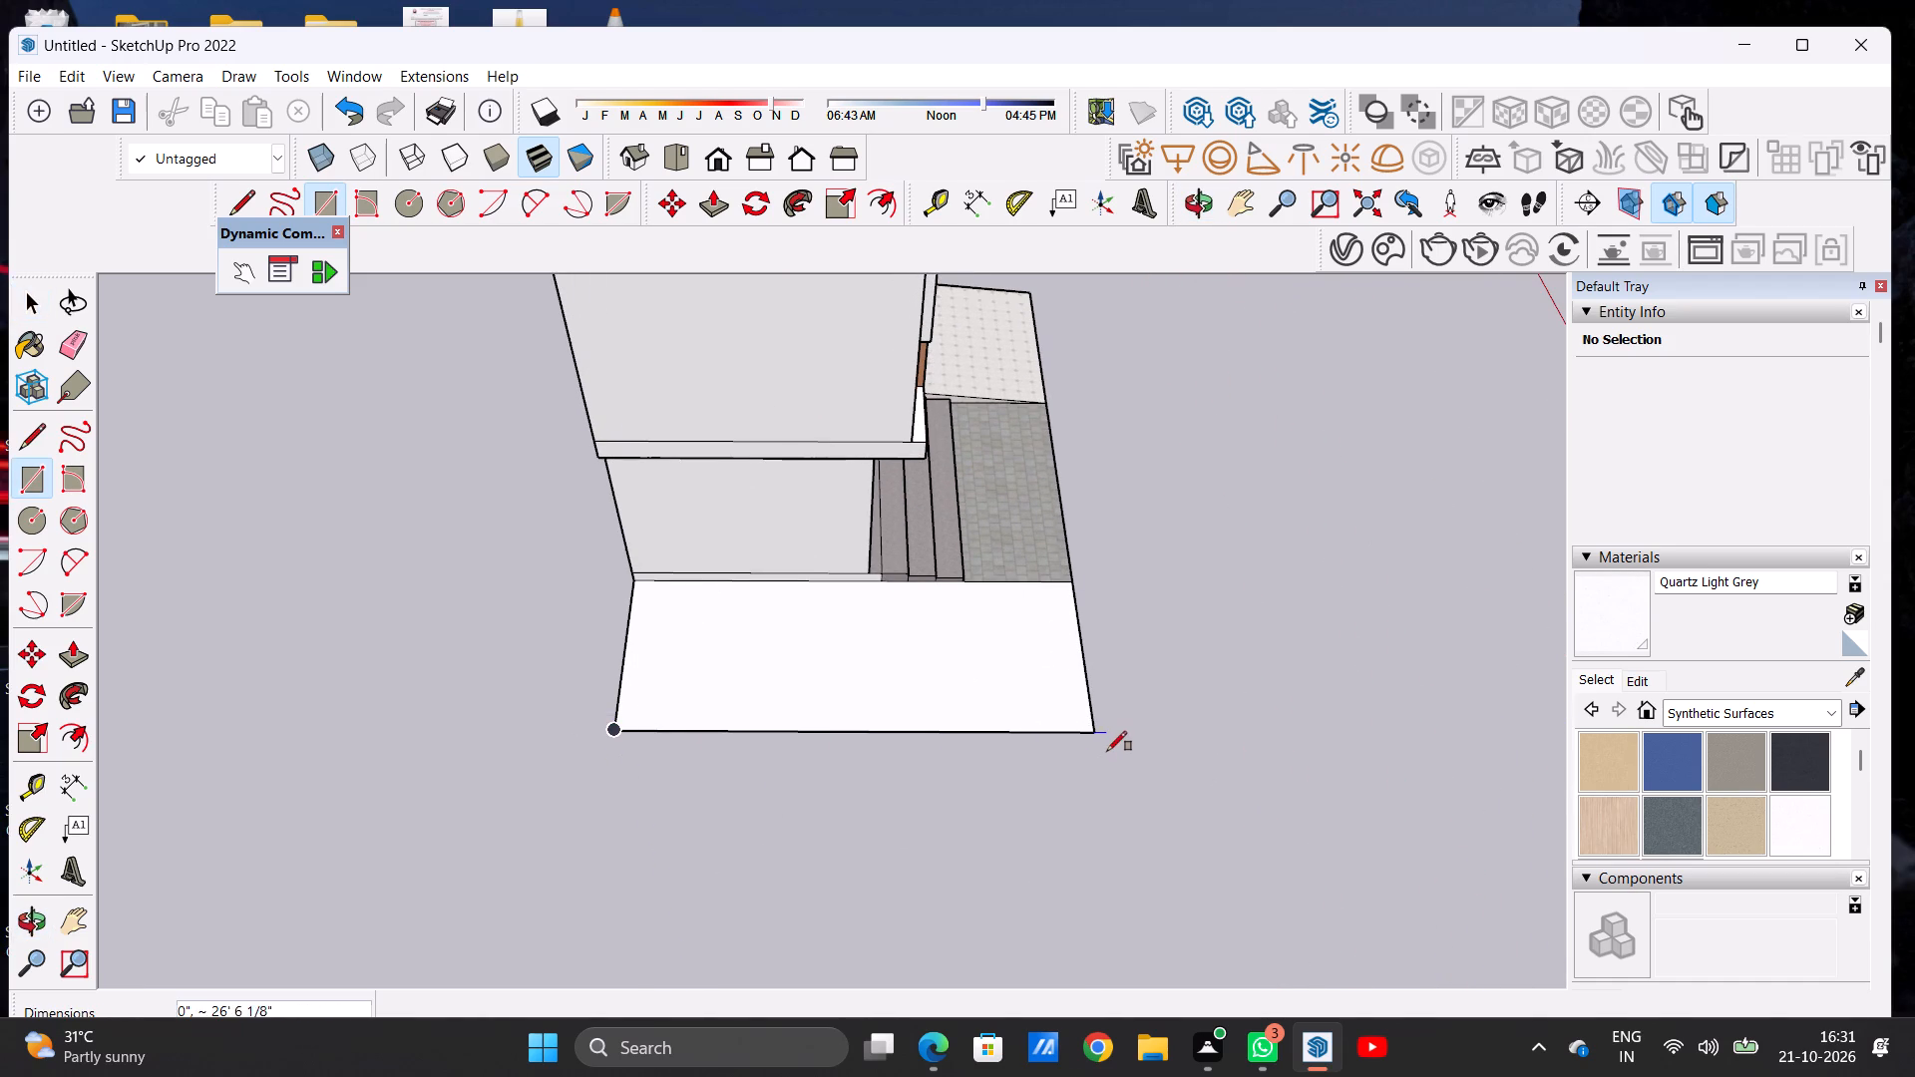
left_click(1098, 738)
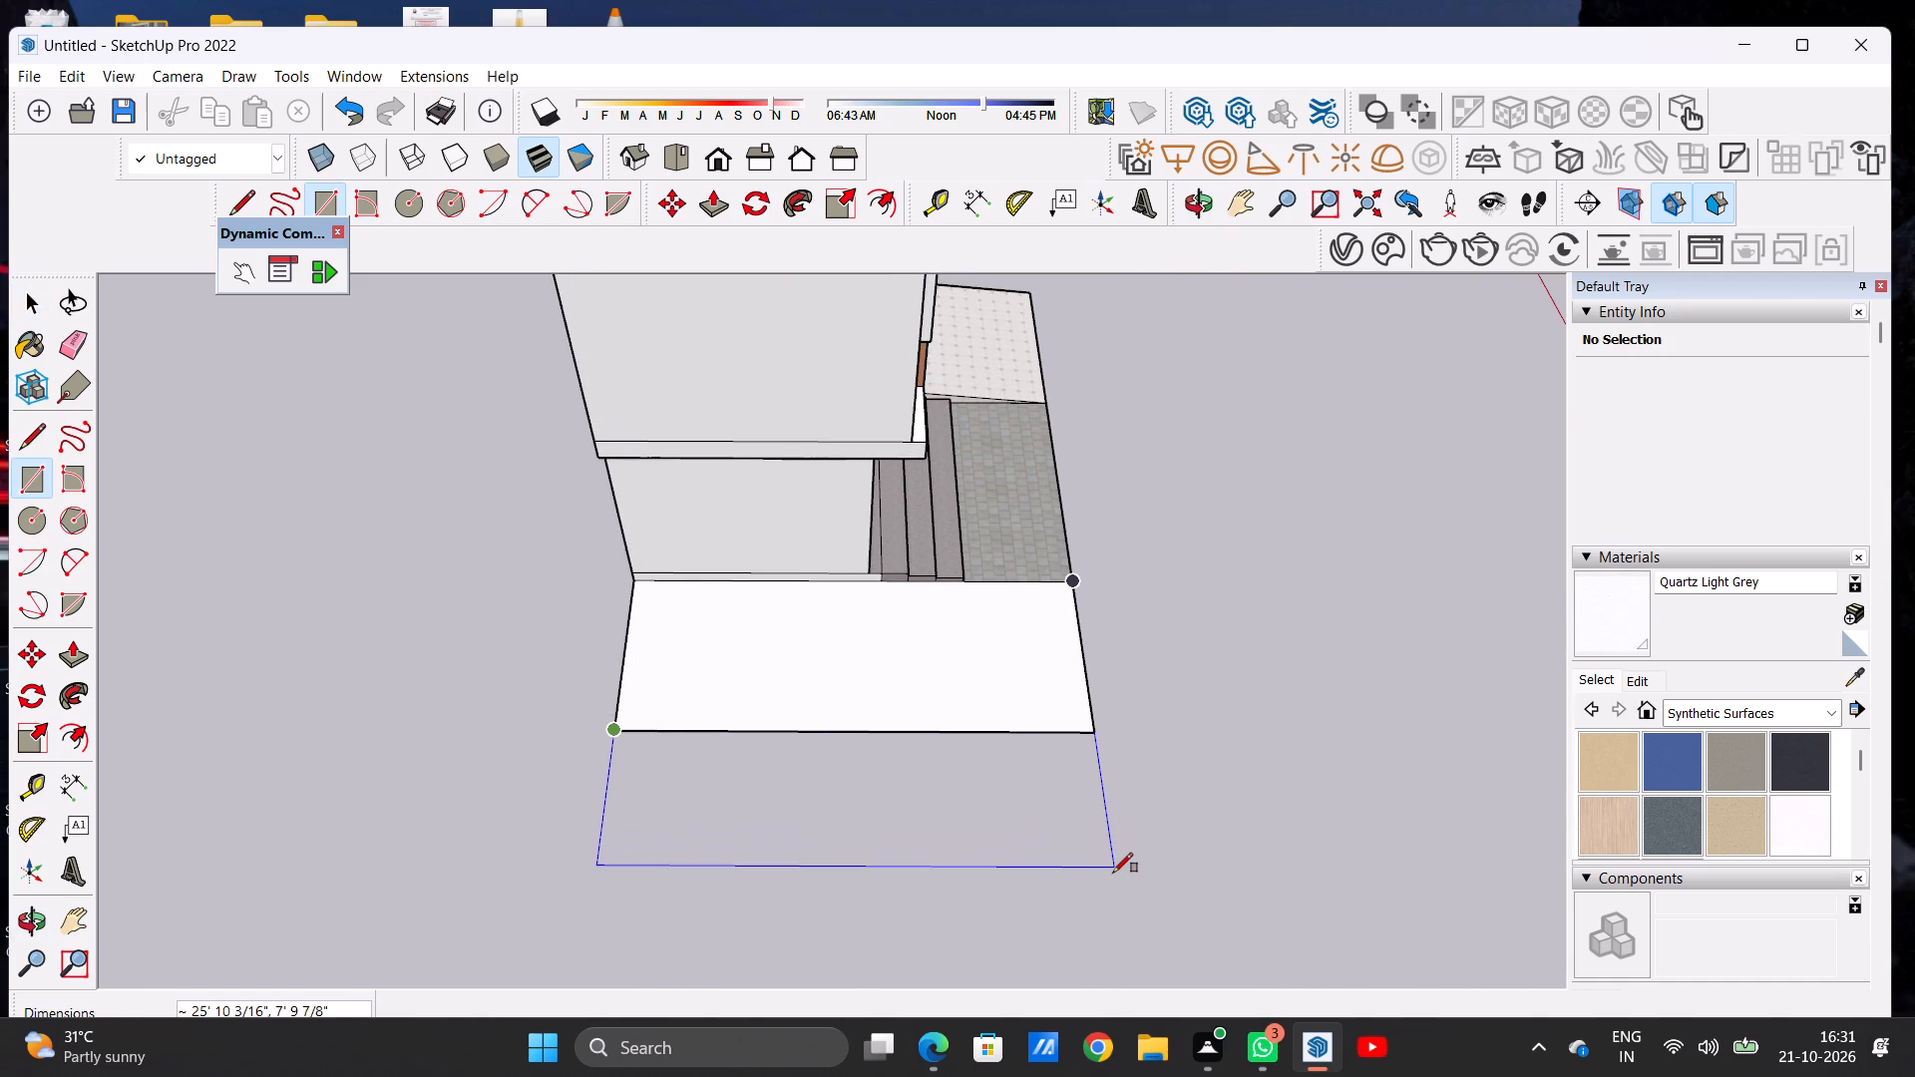
left_click(1115, 873)
key("space")
Erase the shared edge between the two side ground rectangles to merge them into one surface.
key("e")
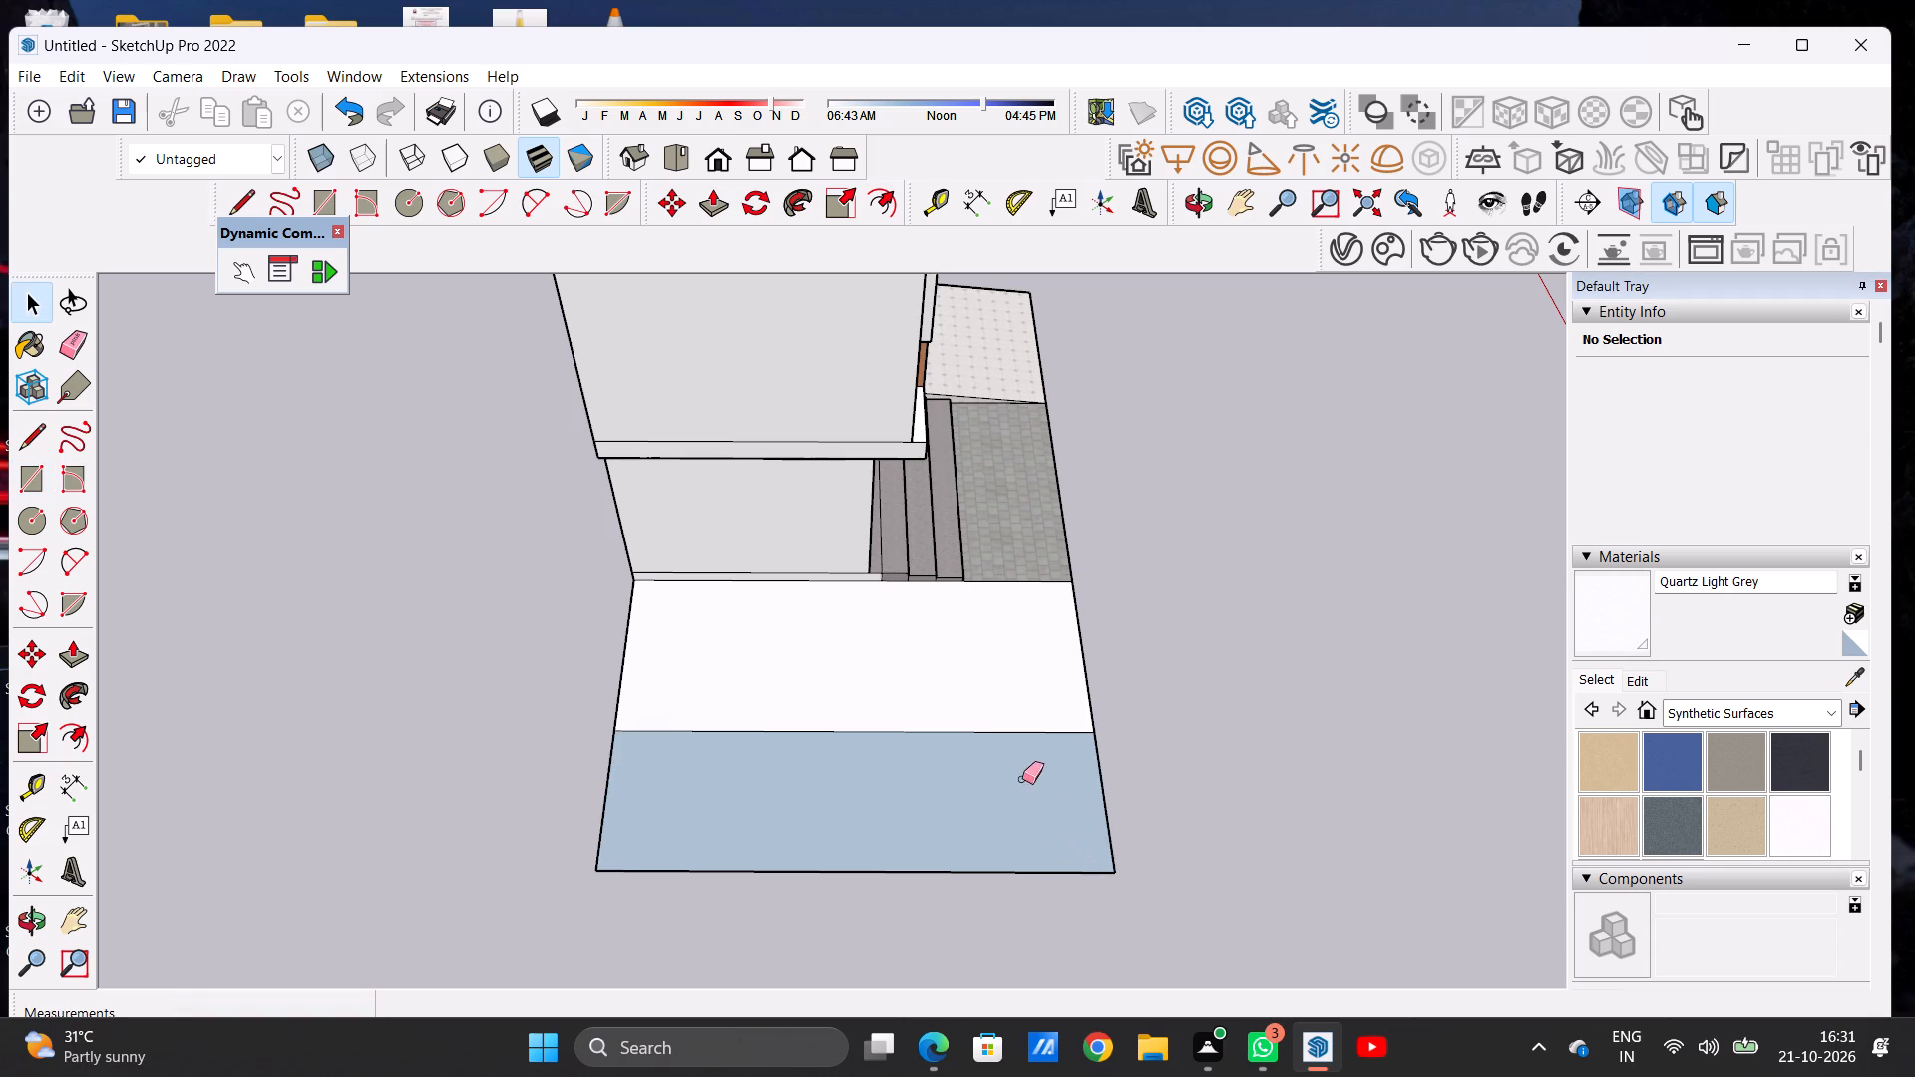
left_click_drag(1017, 698, 1017, 746)
key("space")
Examine the widened side ground and the entrance steps and ramp from several angles.
scroll(959, 797, "down", 9)
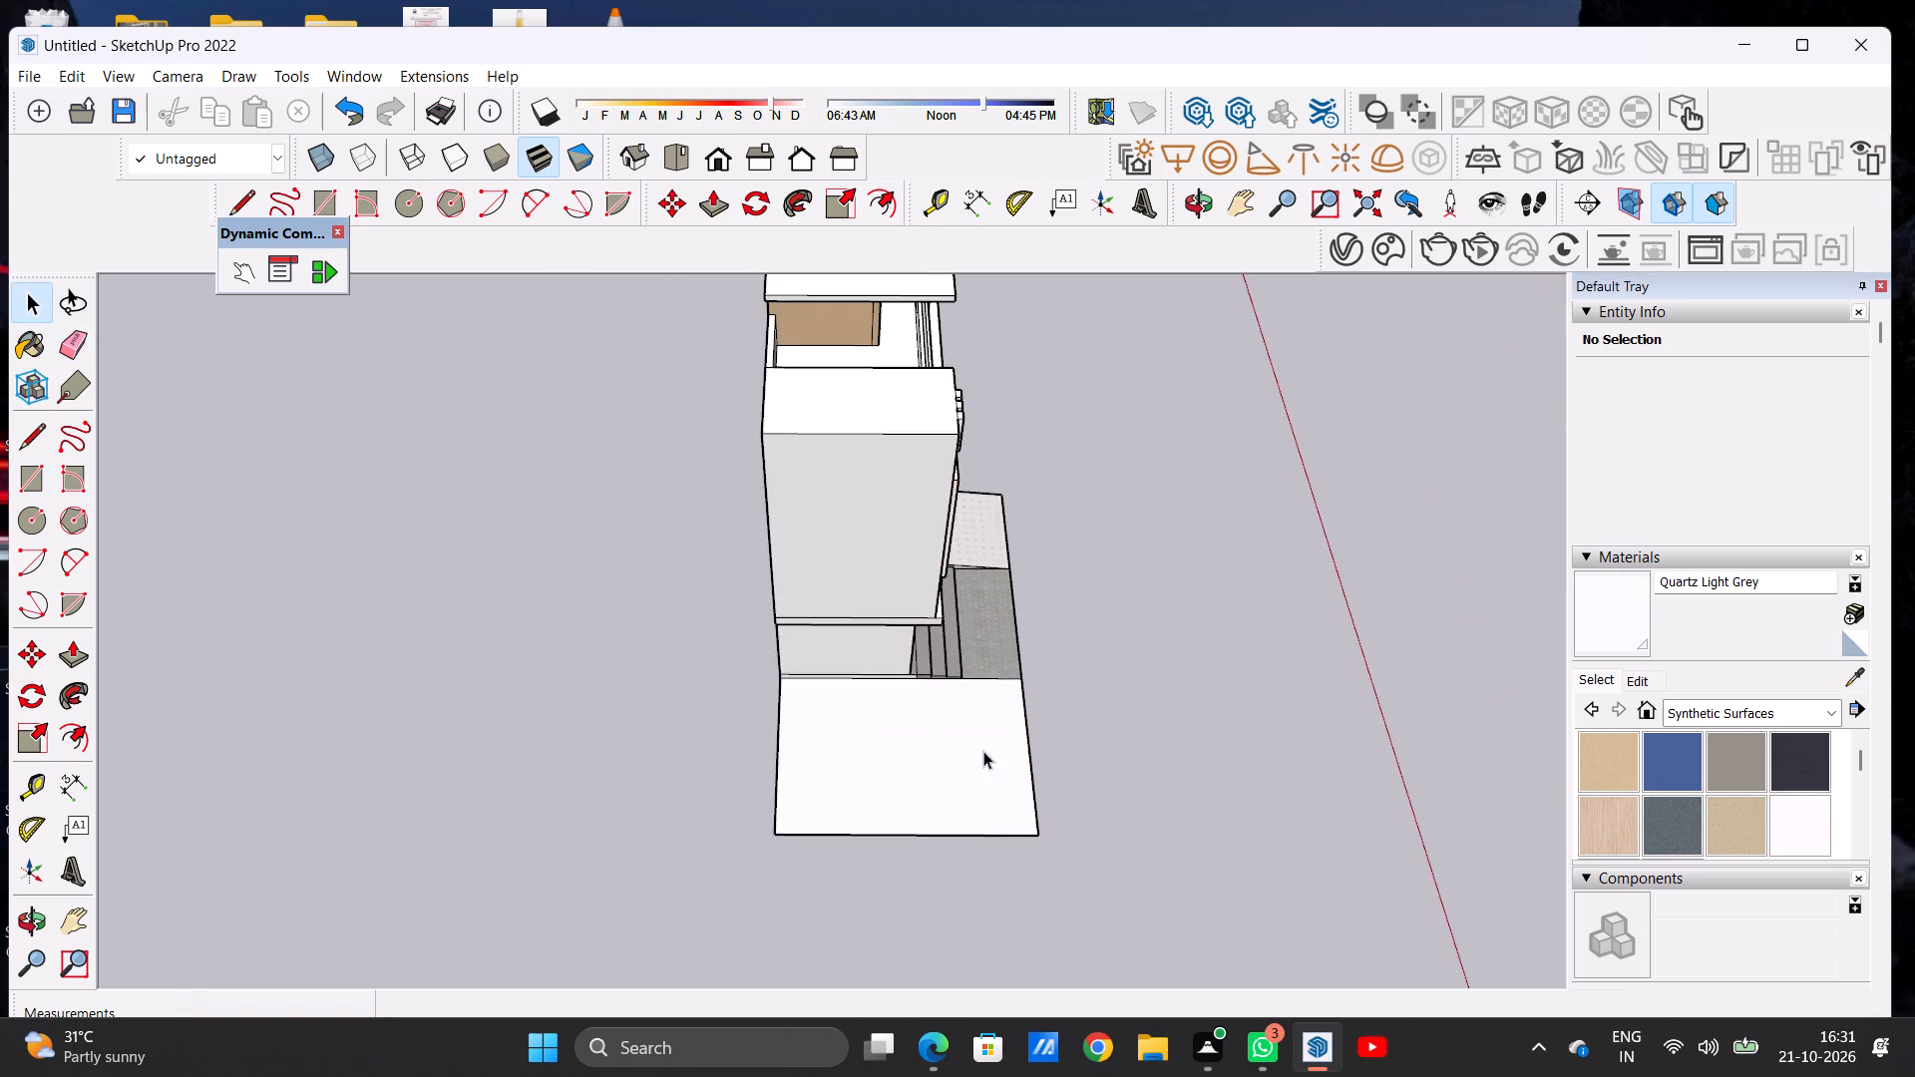
scroll(983, 751, "down", 3)
middle_click_drag(1016, 751, 288, 585)
scroll(925, 723, "down", 5)
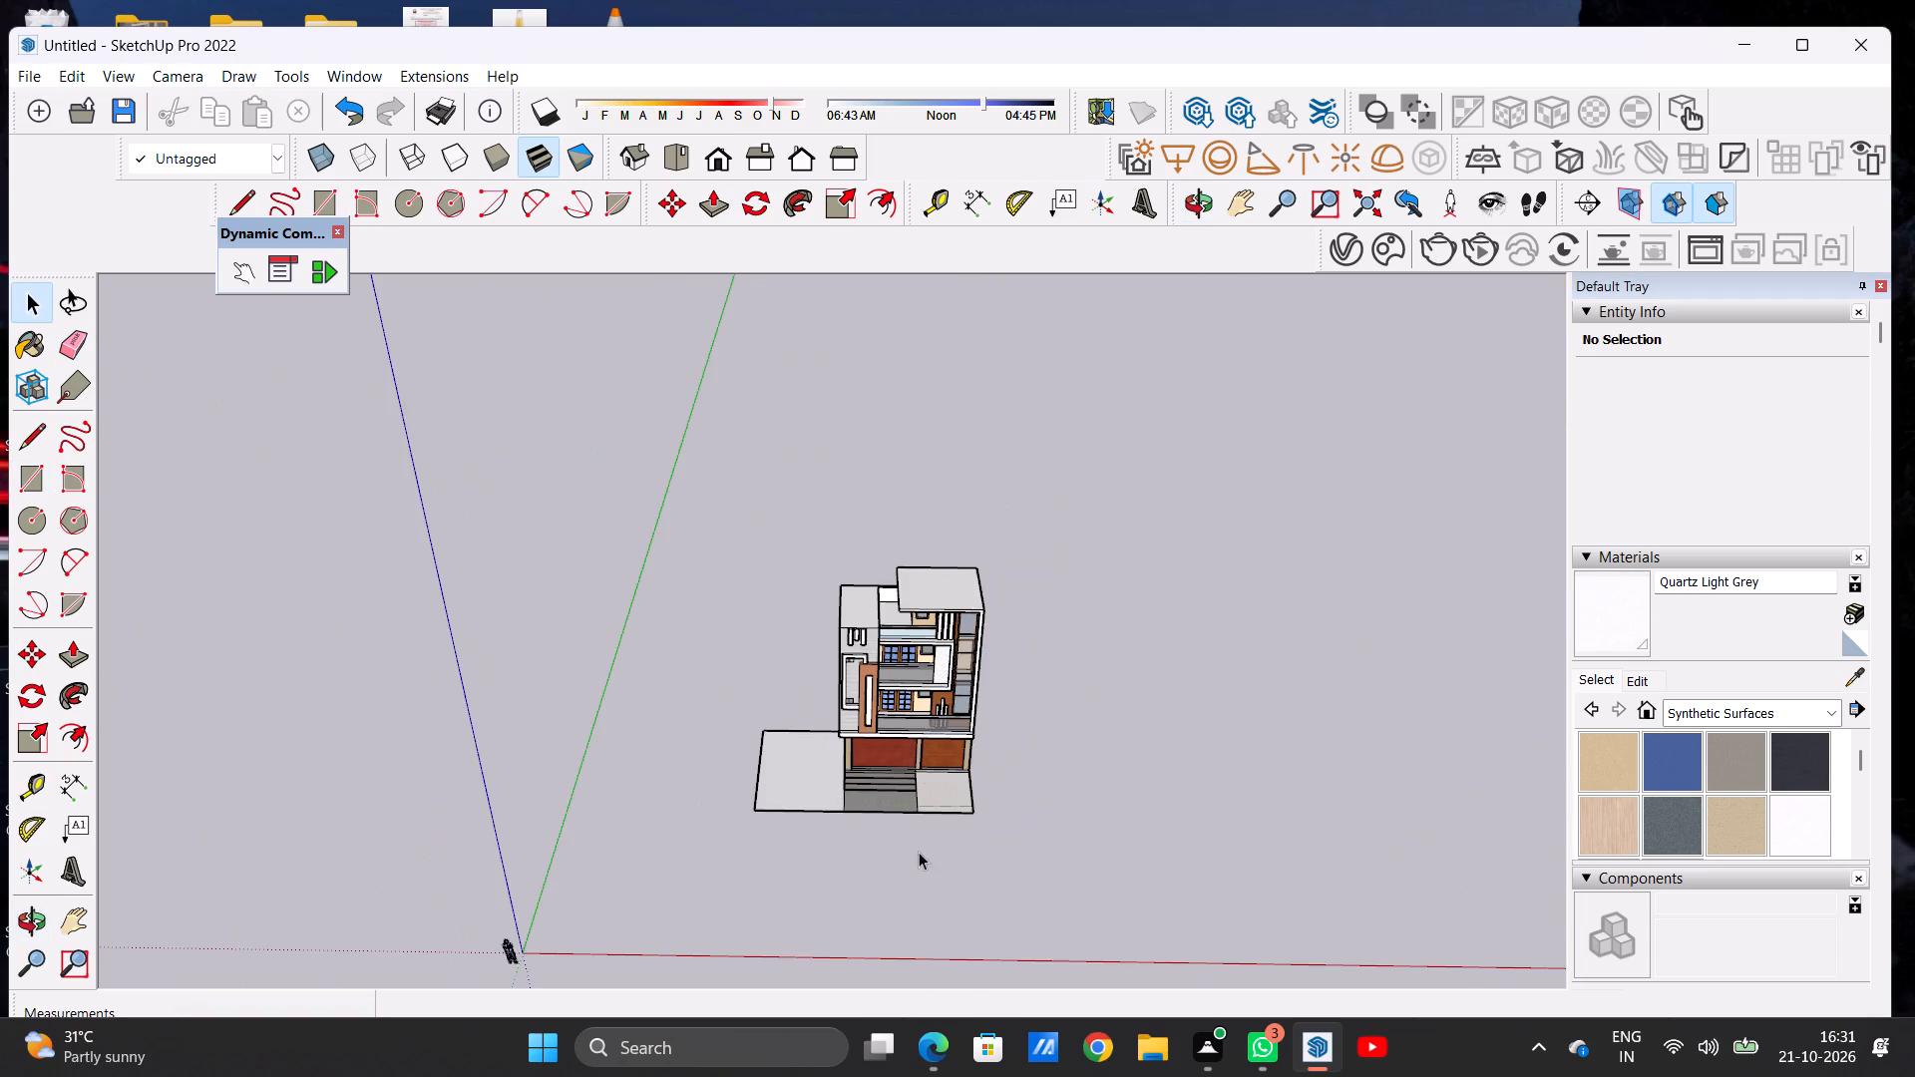
middle_click_drag(917, 849, 905, 525)
scroll(911, 790, "up", 5)
middle_click_drag(825, 816, 856, 693)
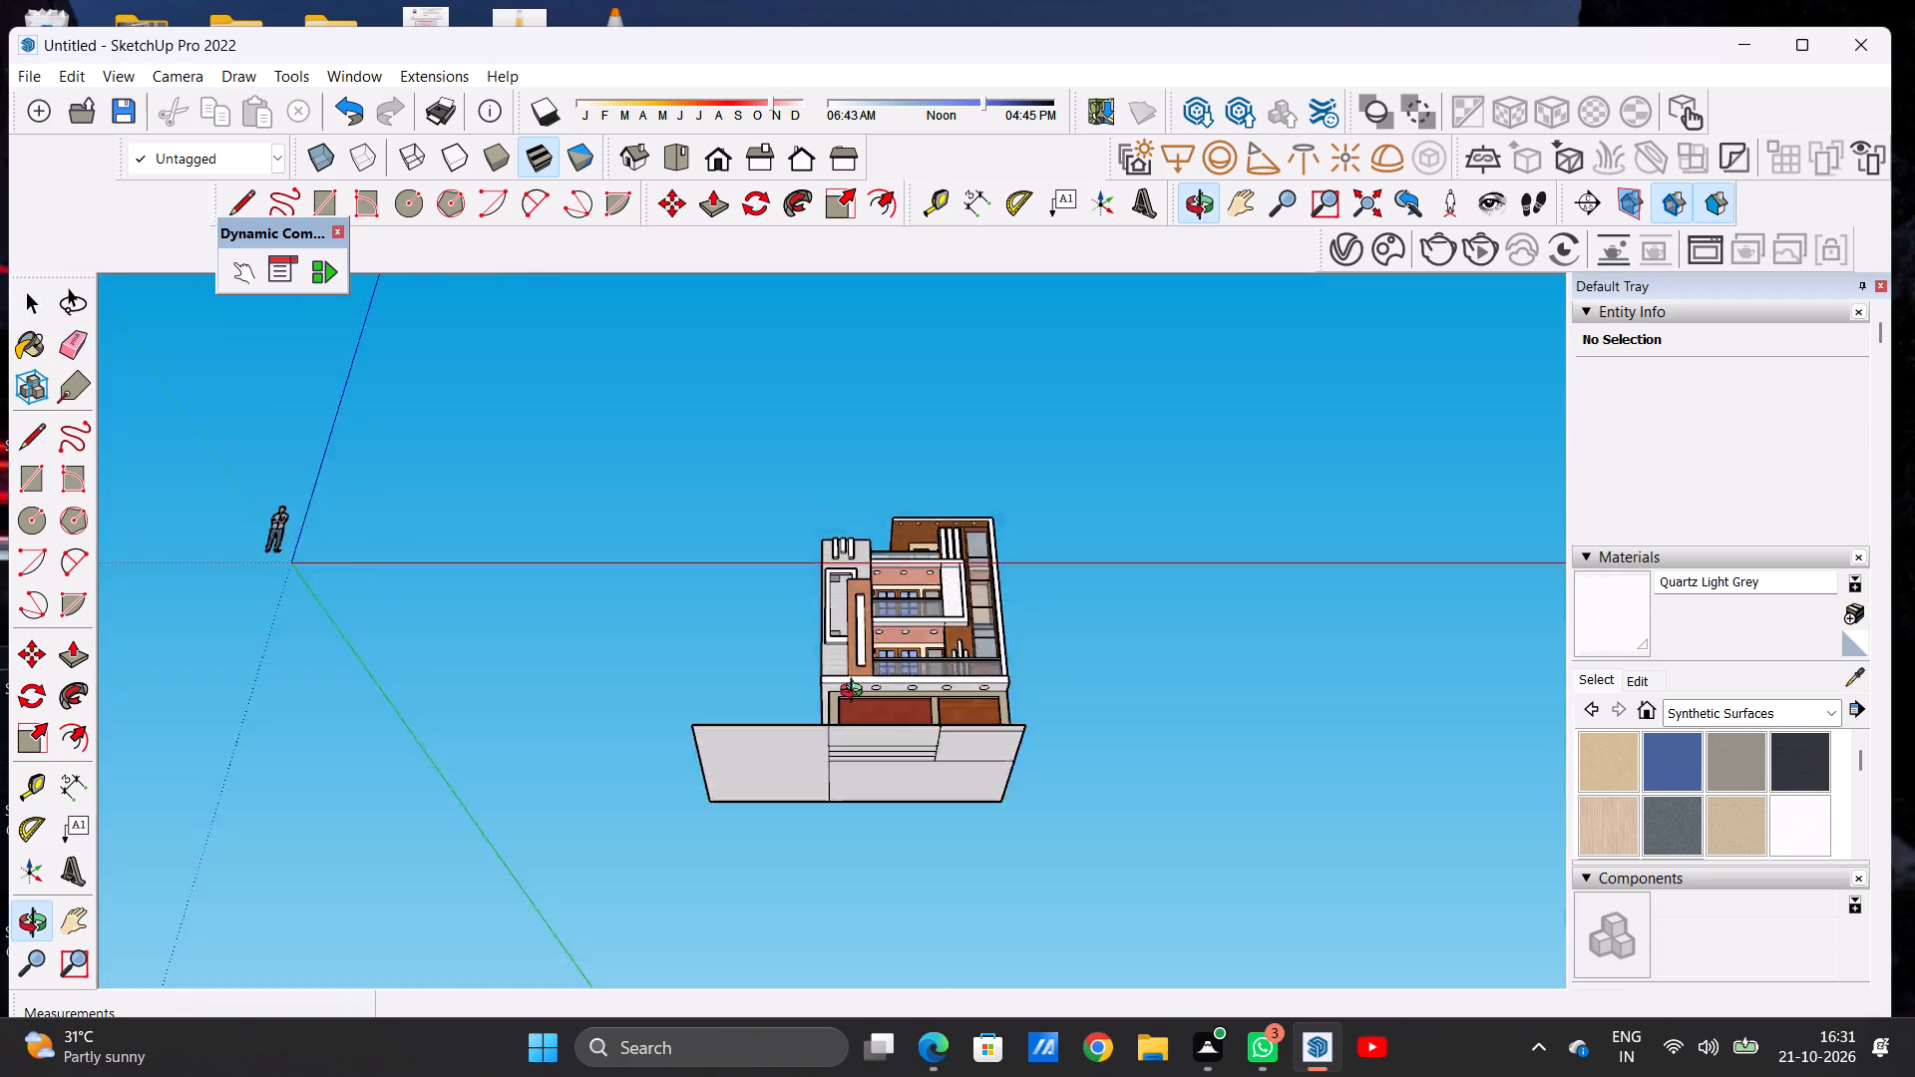
middle_click_drag(856, 693, 861, 1006)
scroll(881, 792, "up", 2)
scroll(881, 790, "down", 1)
scroll(881, 790, "up", 2)
middle_click_drag(989, 744, 777, 805)
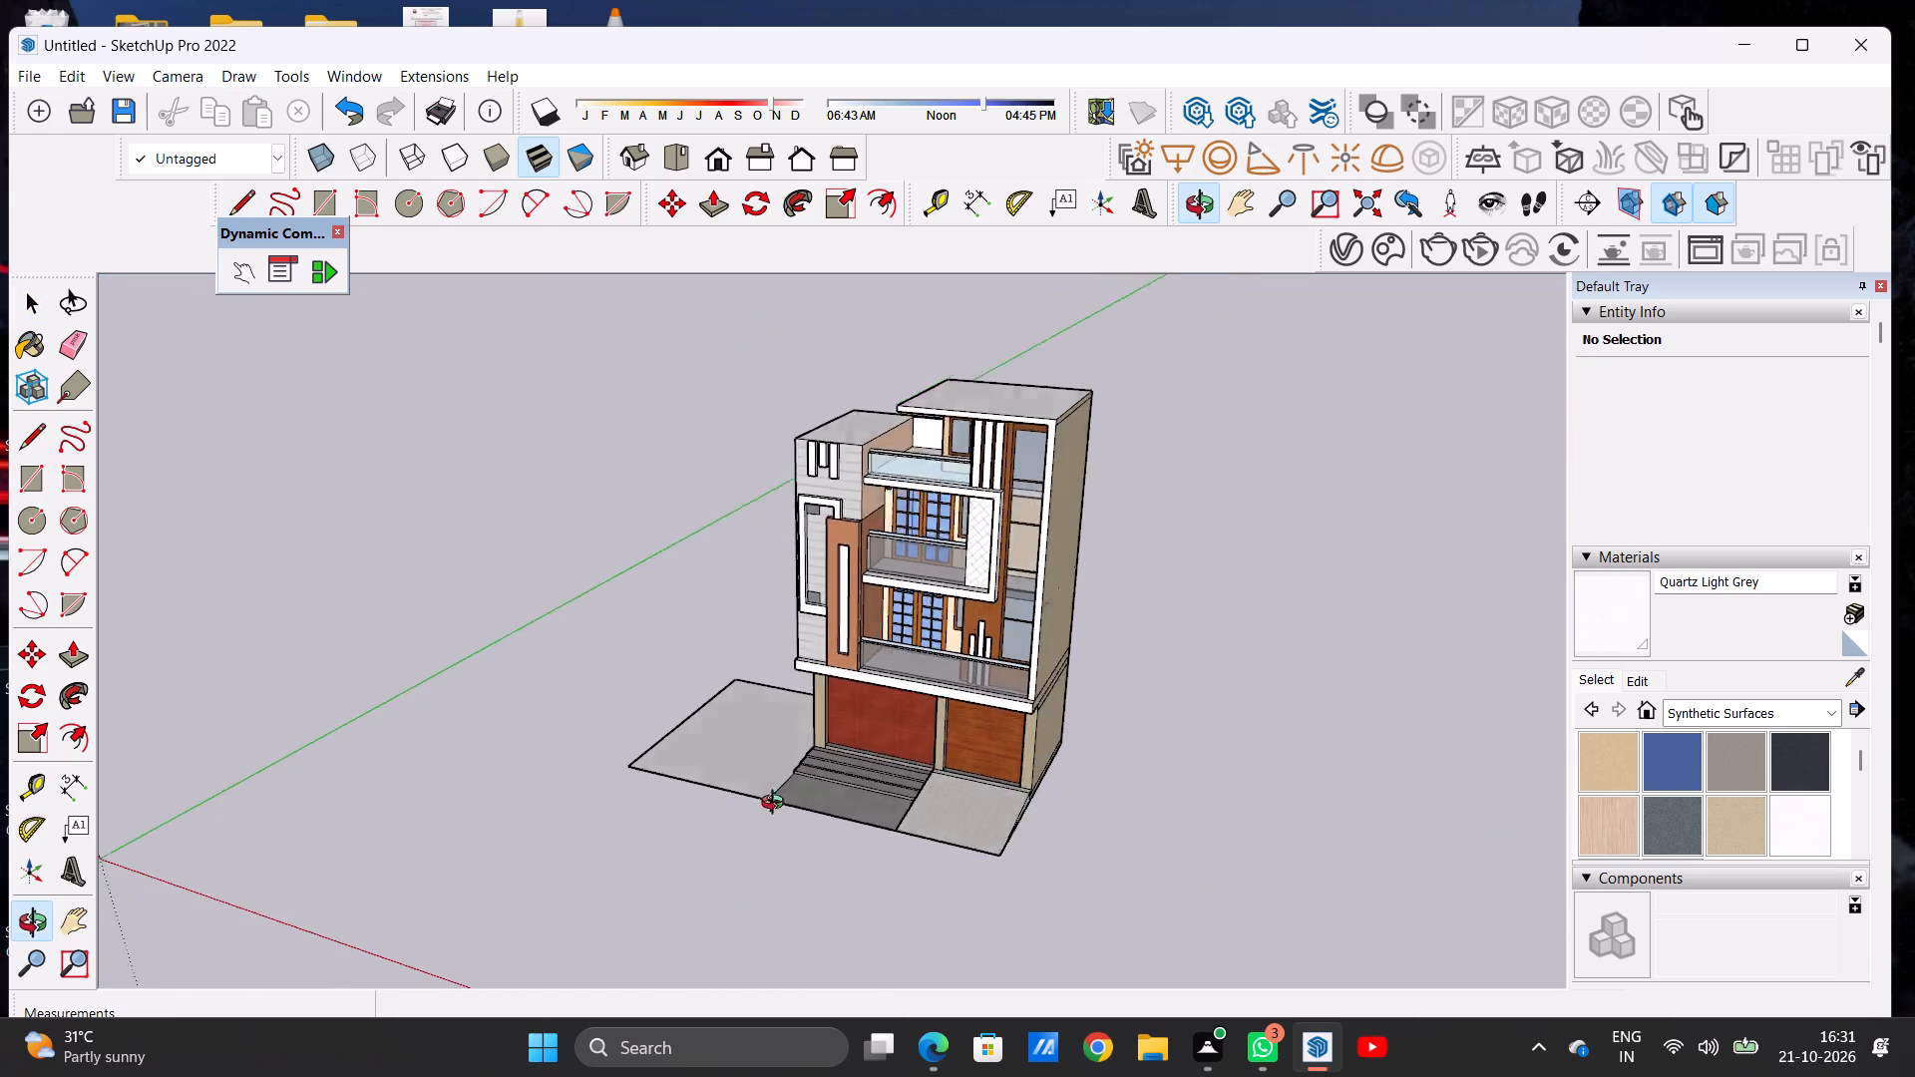
middle_click_drag(777, 805, 774, 813)
scroll(895, 778, "up", 19)
middle_click_drag(919, 905, 750, 702)
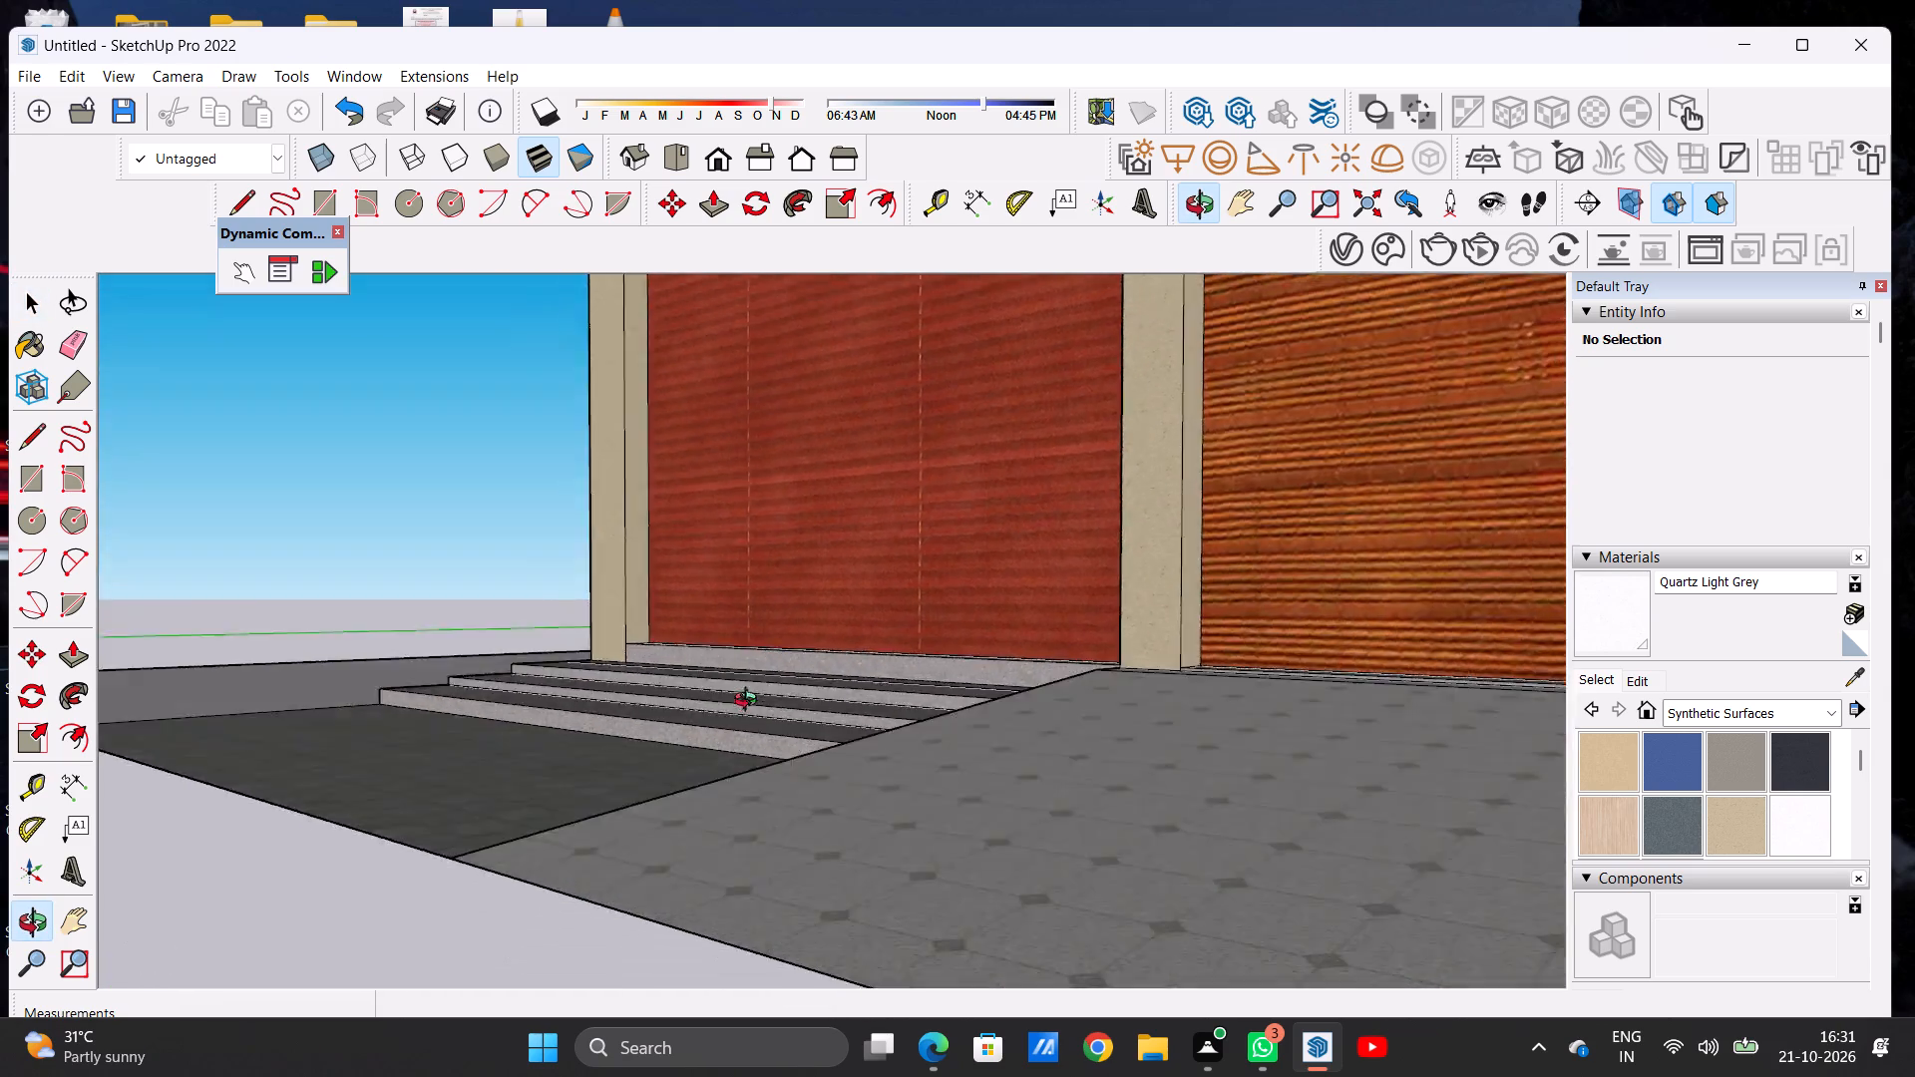
Paint the treads and risers of the three entrance steps with Terrazzo Light Blue.
middle_click_drag(750, 702, 927, 885)
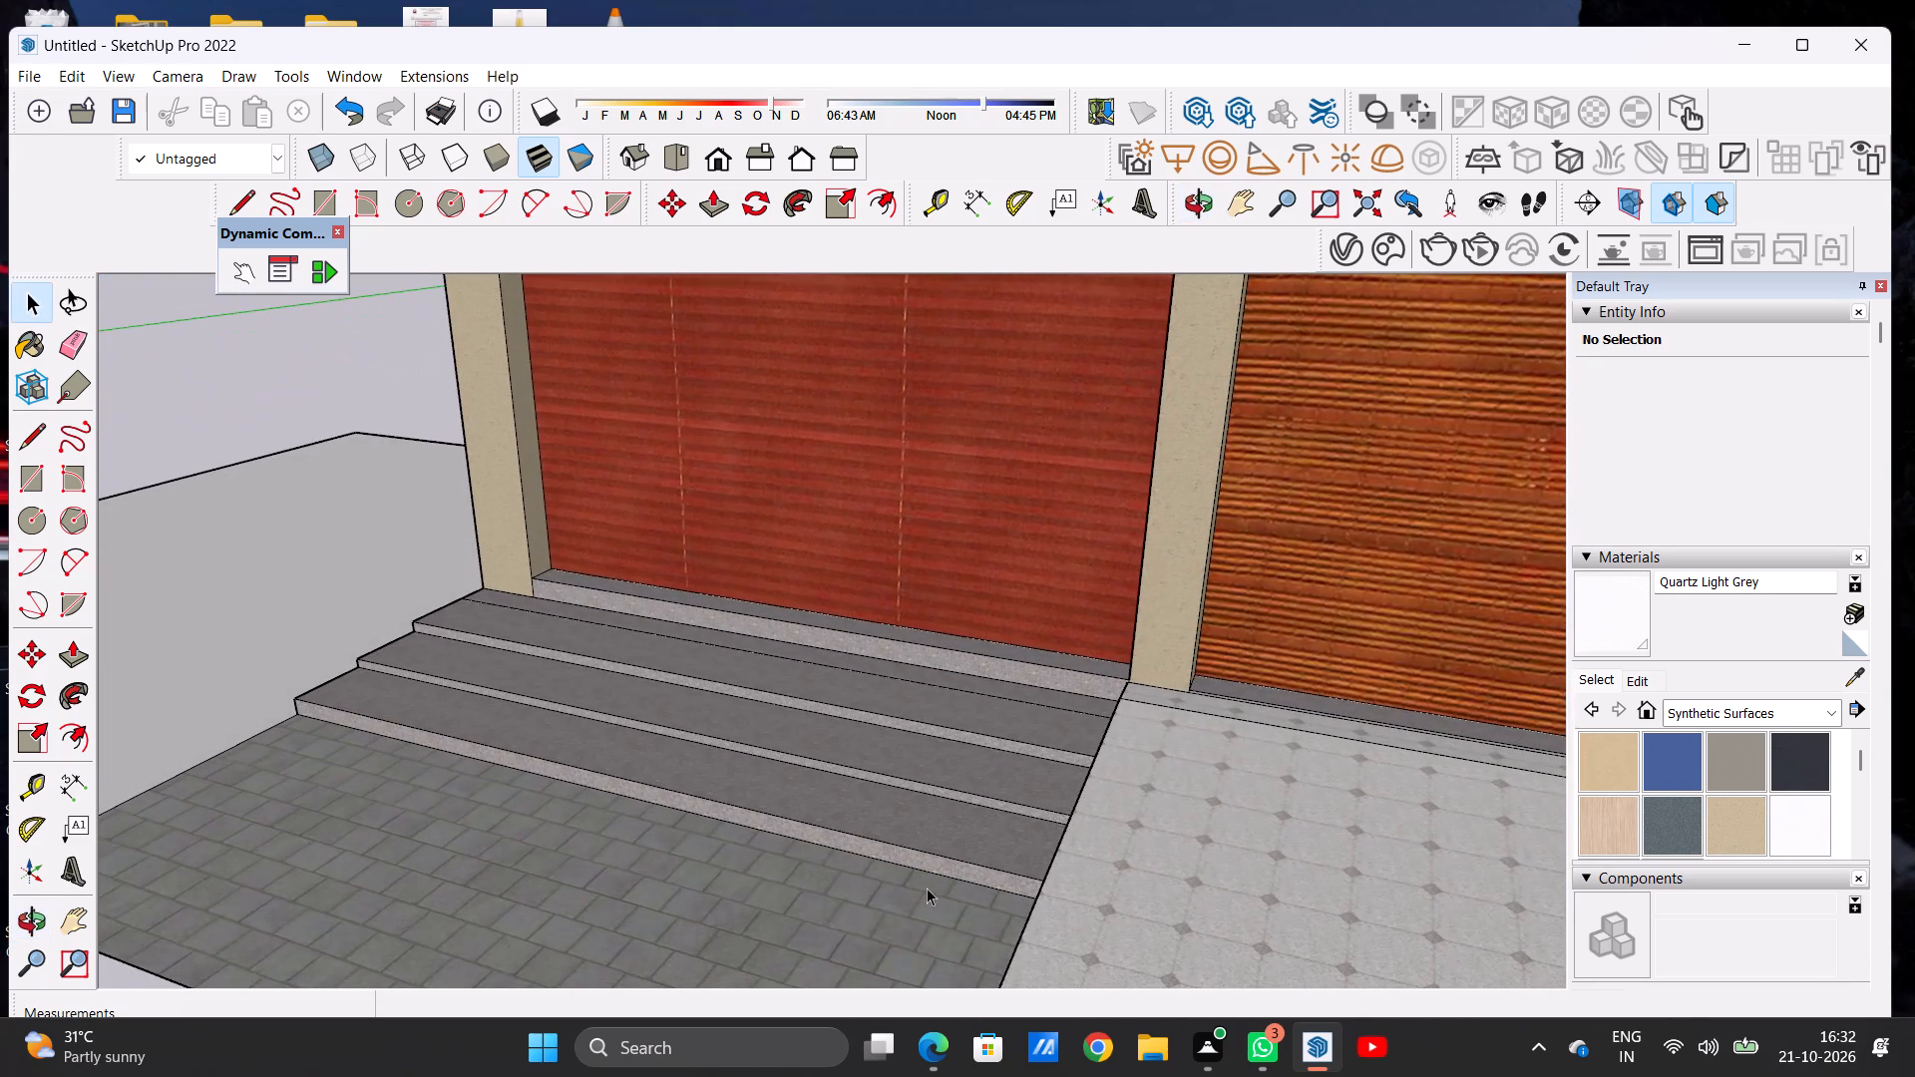
scroll(1641, 790, "down", 1)
left_click(1610, 779)
scroll(1087, 810, "up", 3)
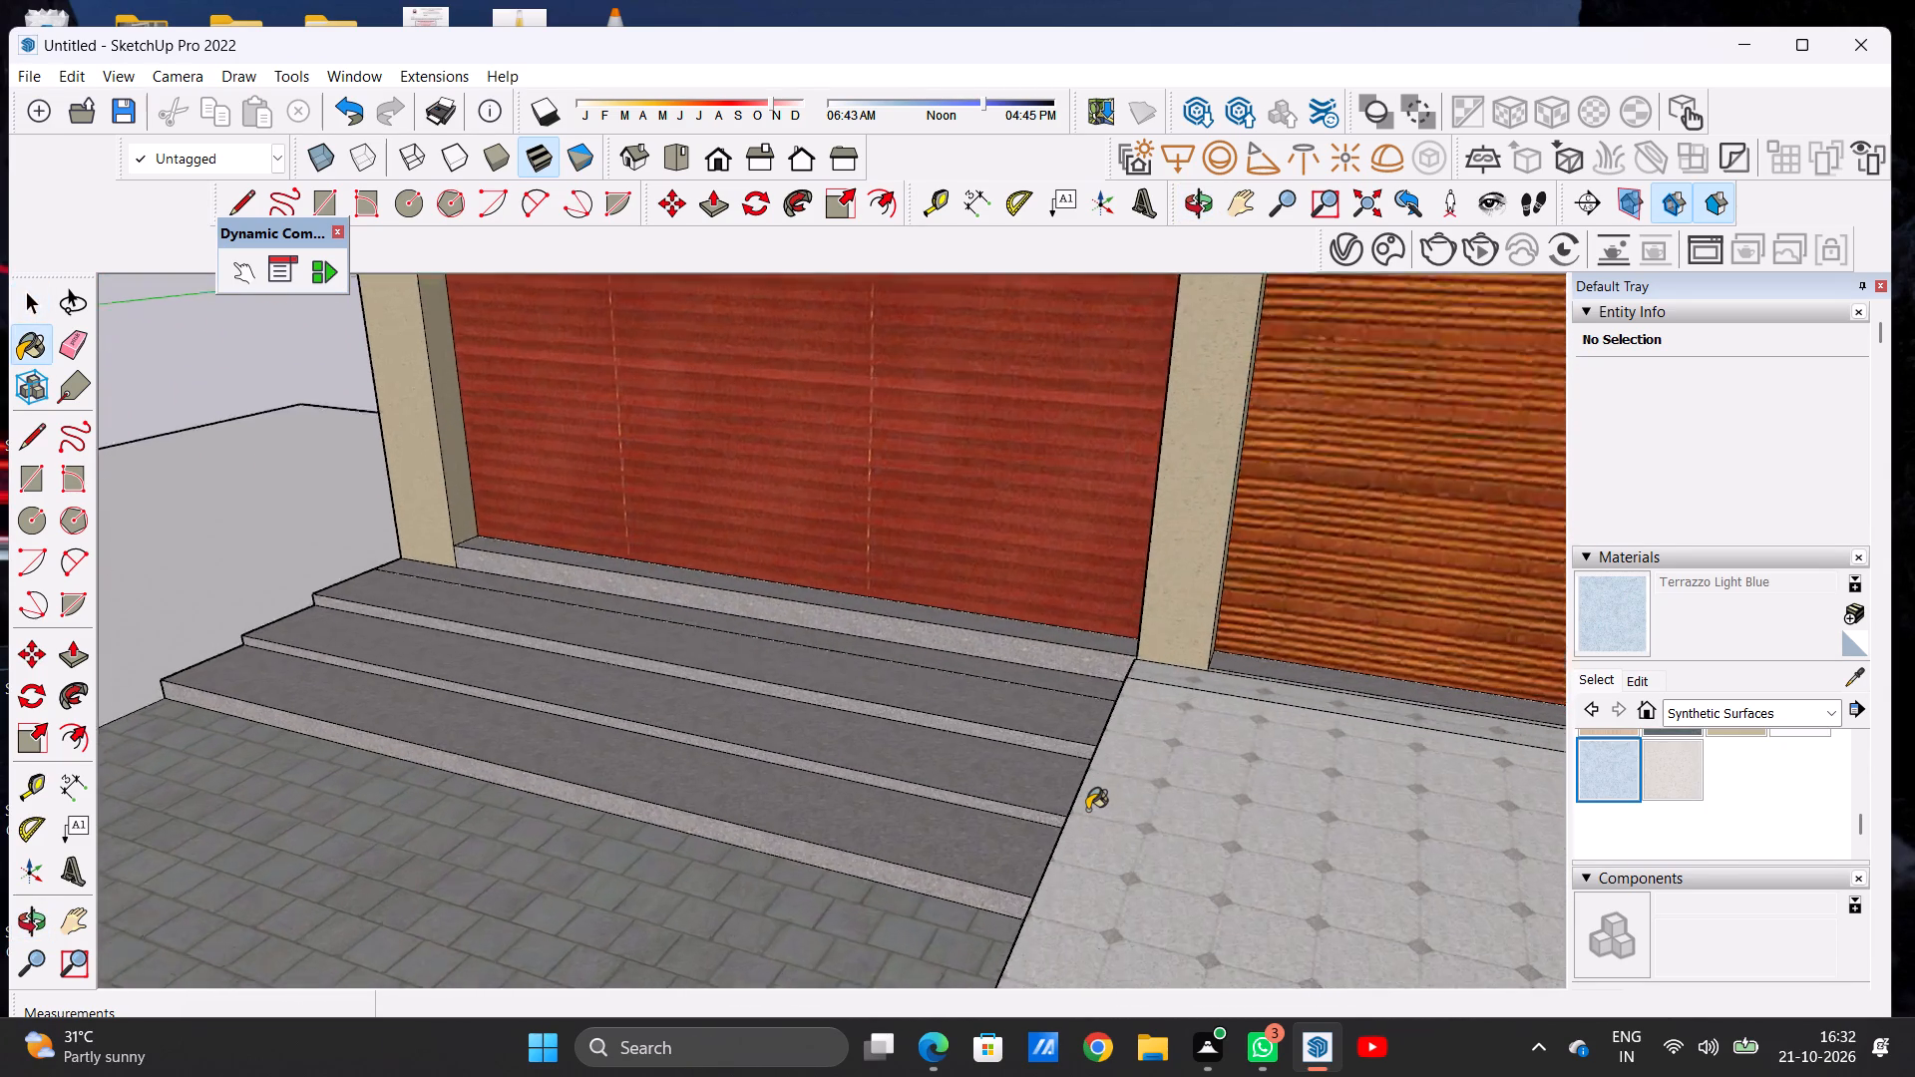
scroll(1087, 810, "up", 3)
left_click(998, 678)
left_click(998, 716)
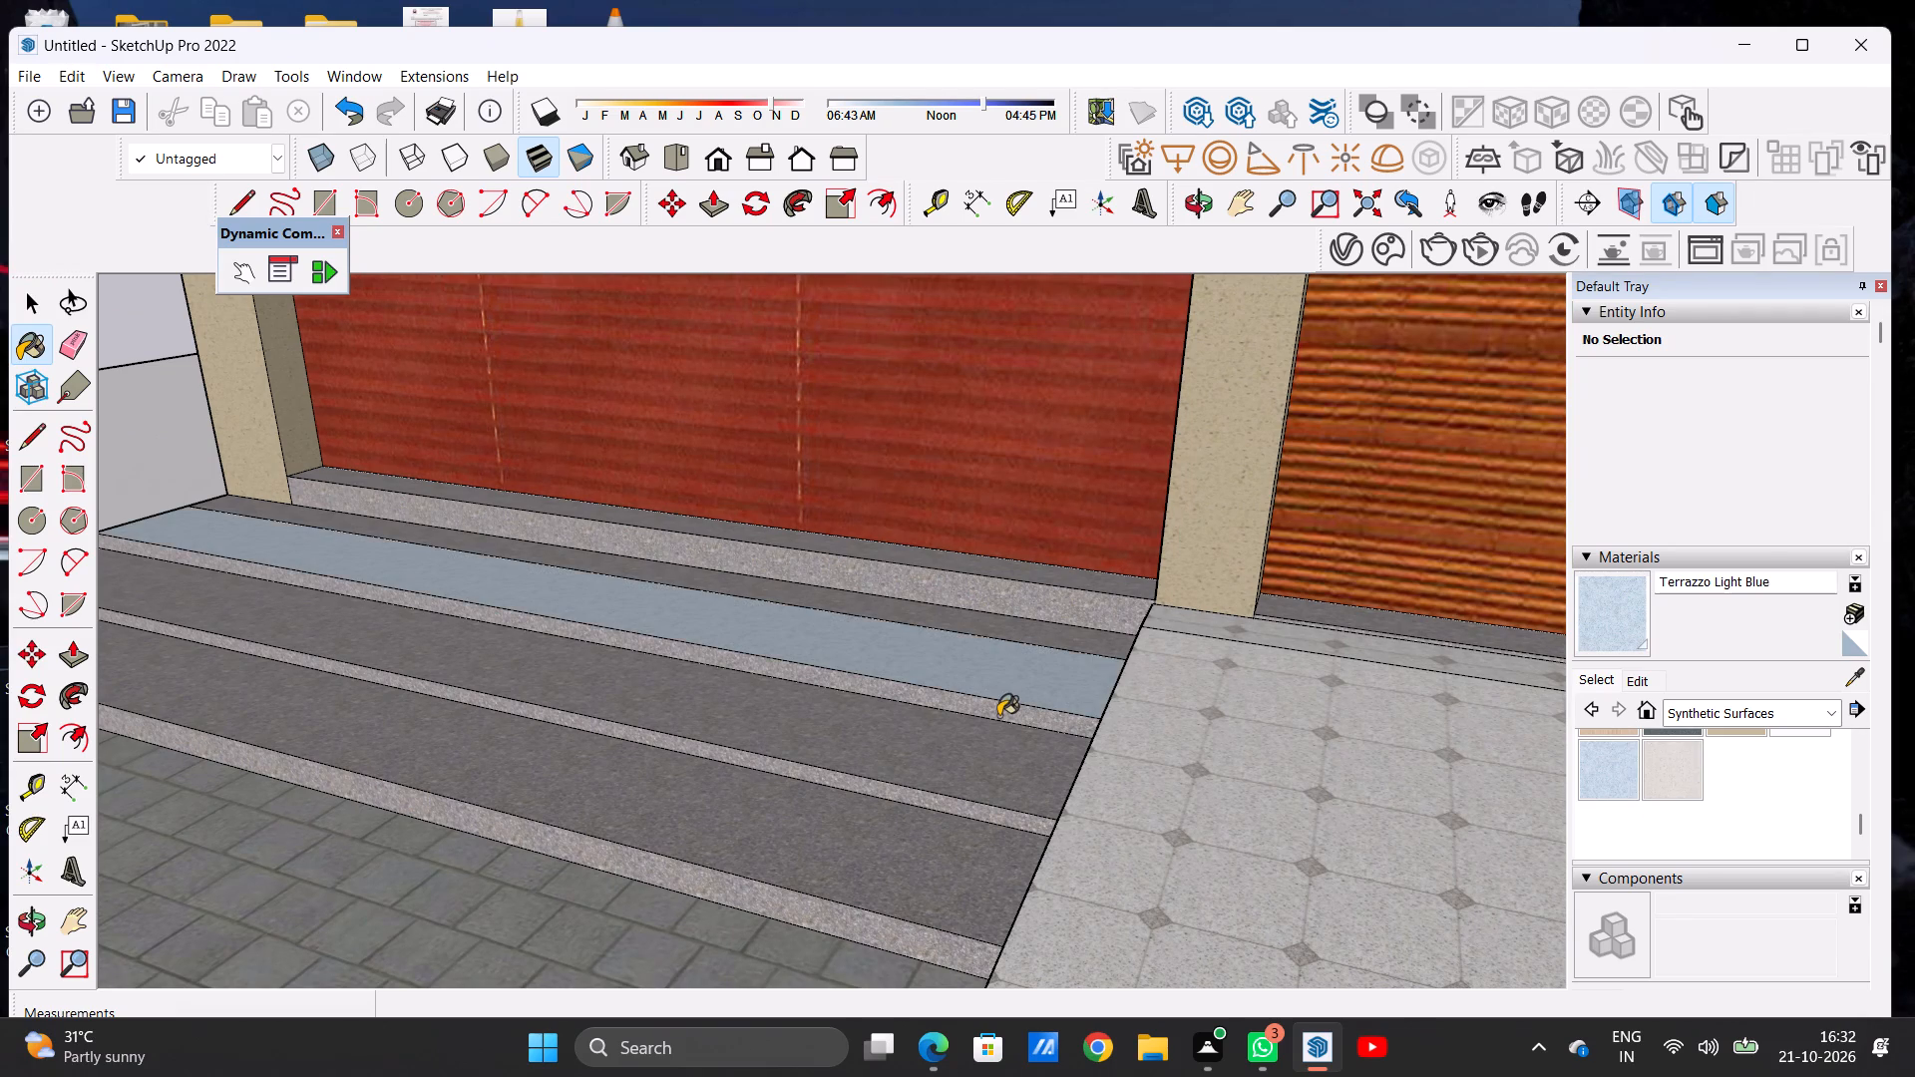
left_click(996, 761)
left_click(975, 814)
left_click(946, 873)
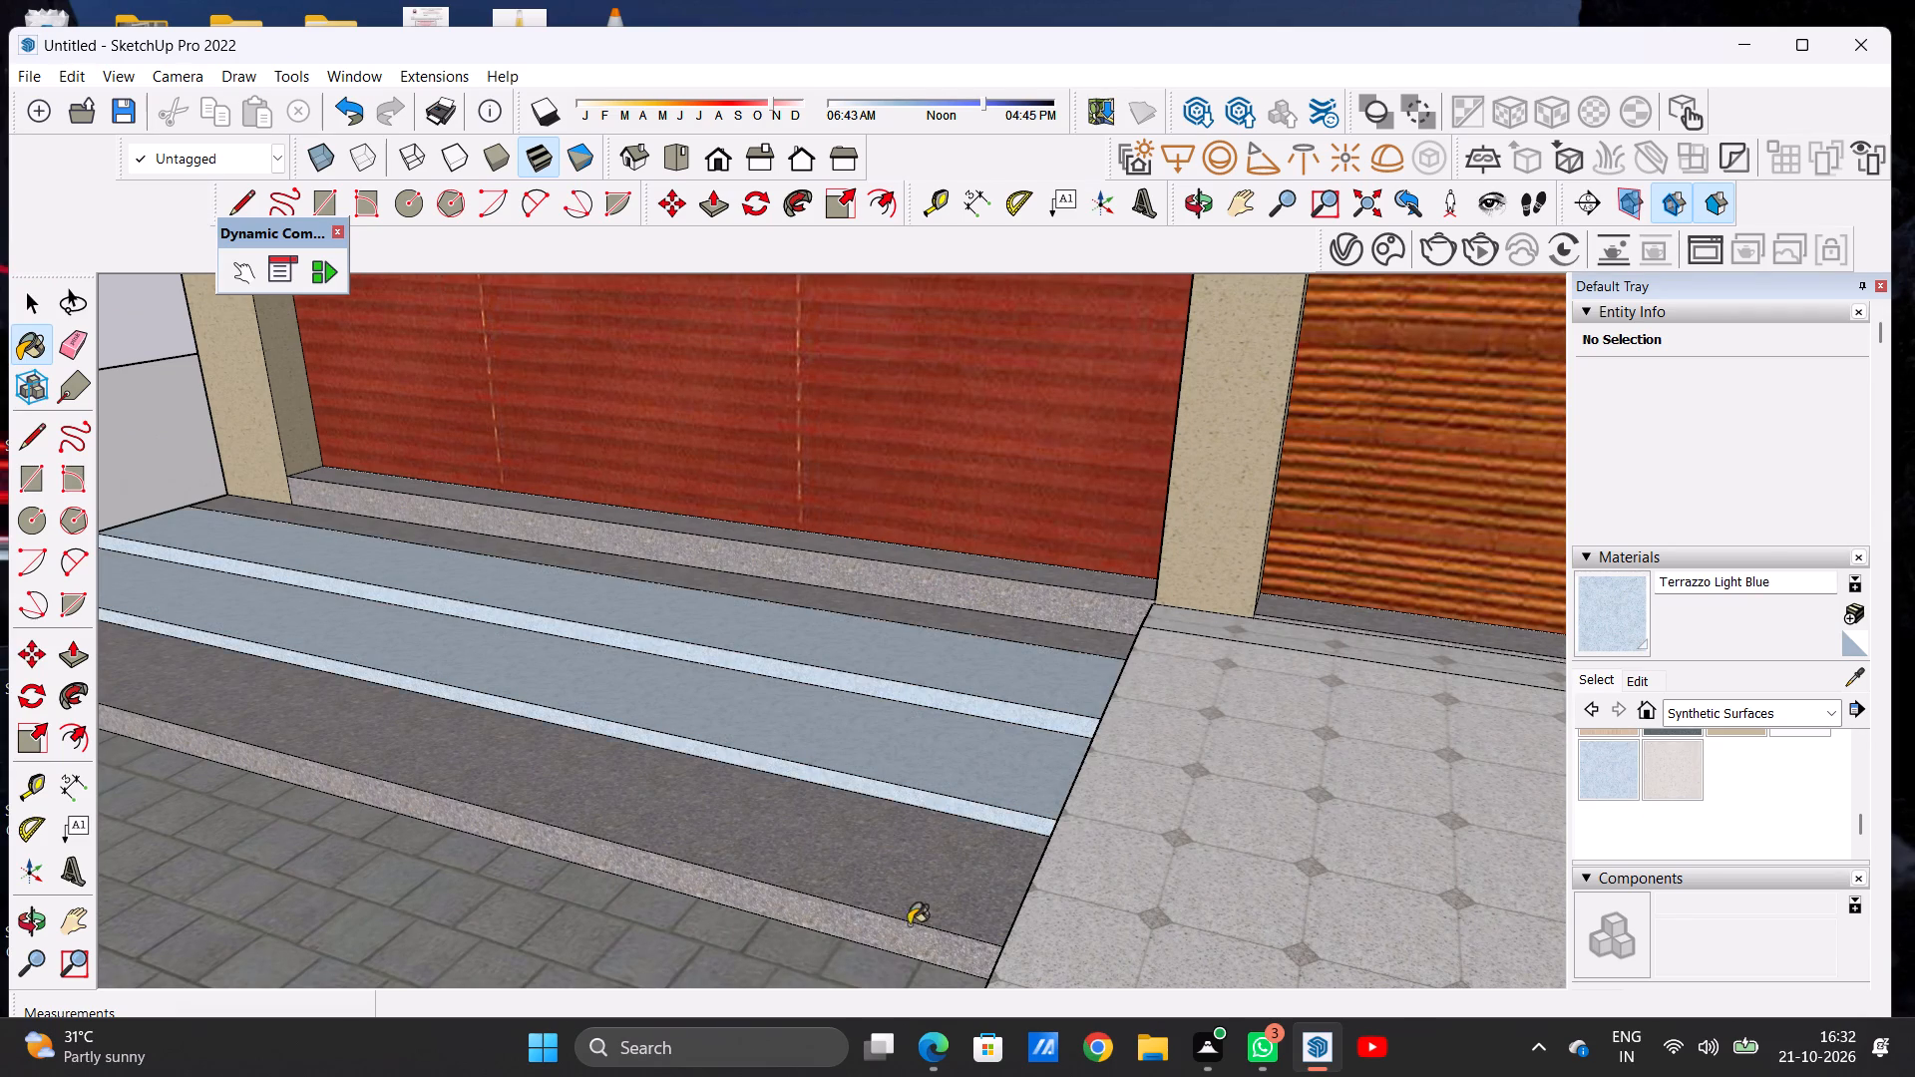
left_click(892, 931)
Paint the exposed side faces of the entrance steps and the narrow top landing strip with Terrazzo Light Blue.
scroll(973, 789, "down", 8)
middle_click_drag(309, 721, 459, 721)
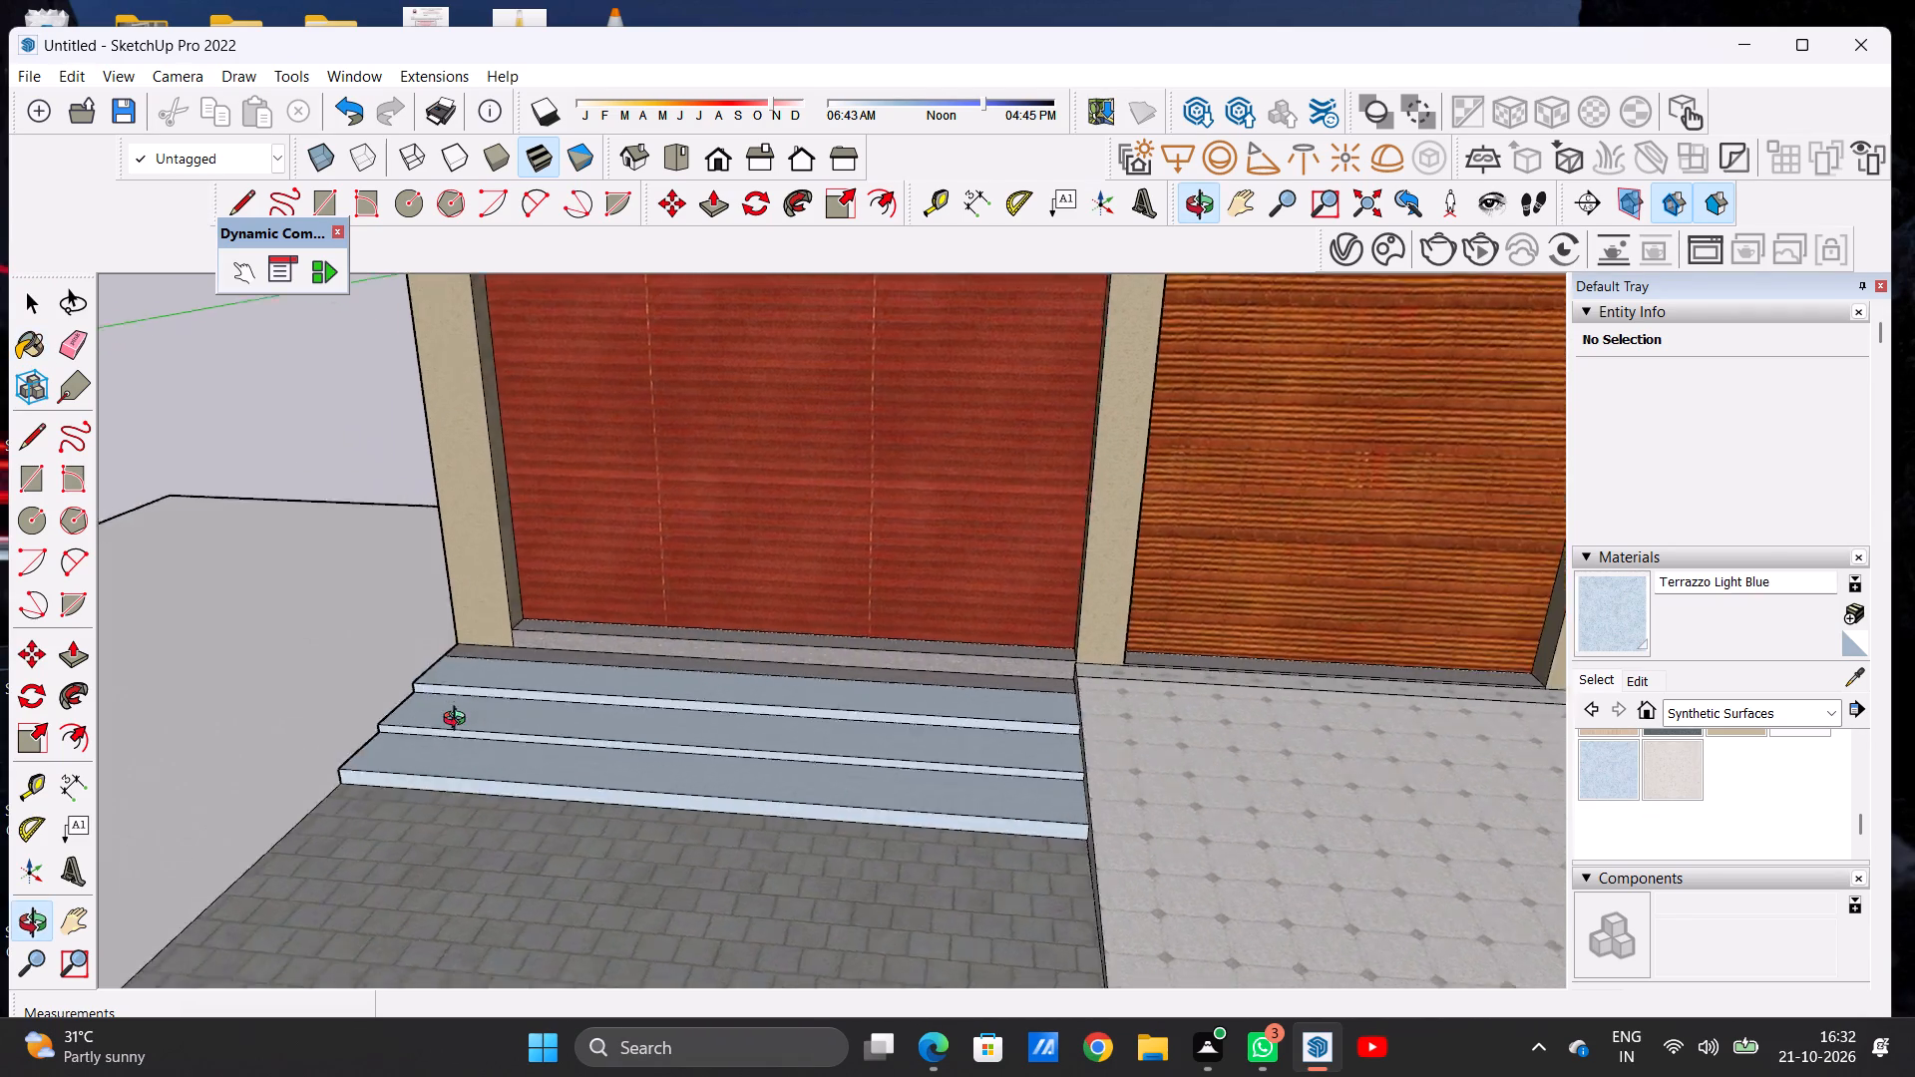
middle_click_drag(459, 721, 1005, 679)
scroll(781, 933, "up", 12)
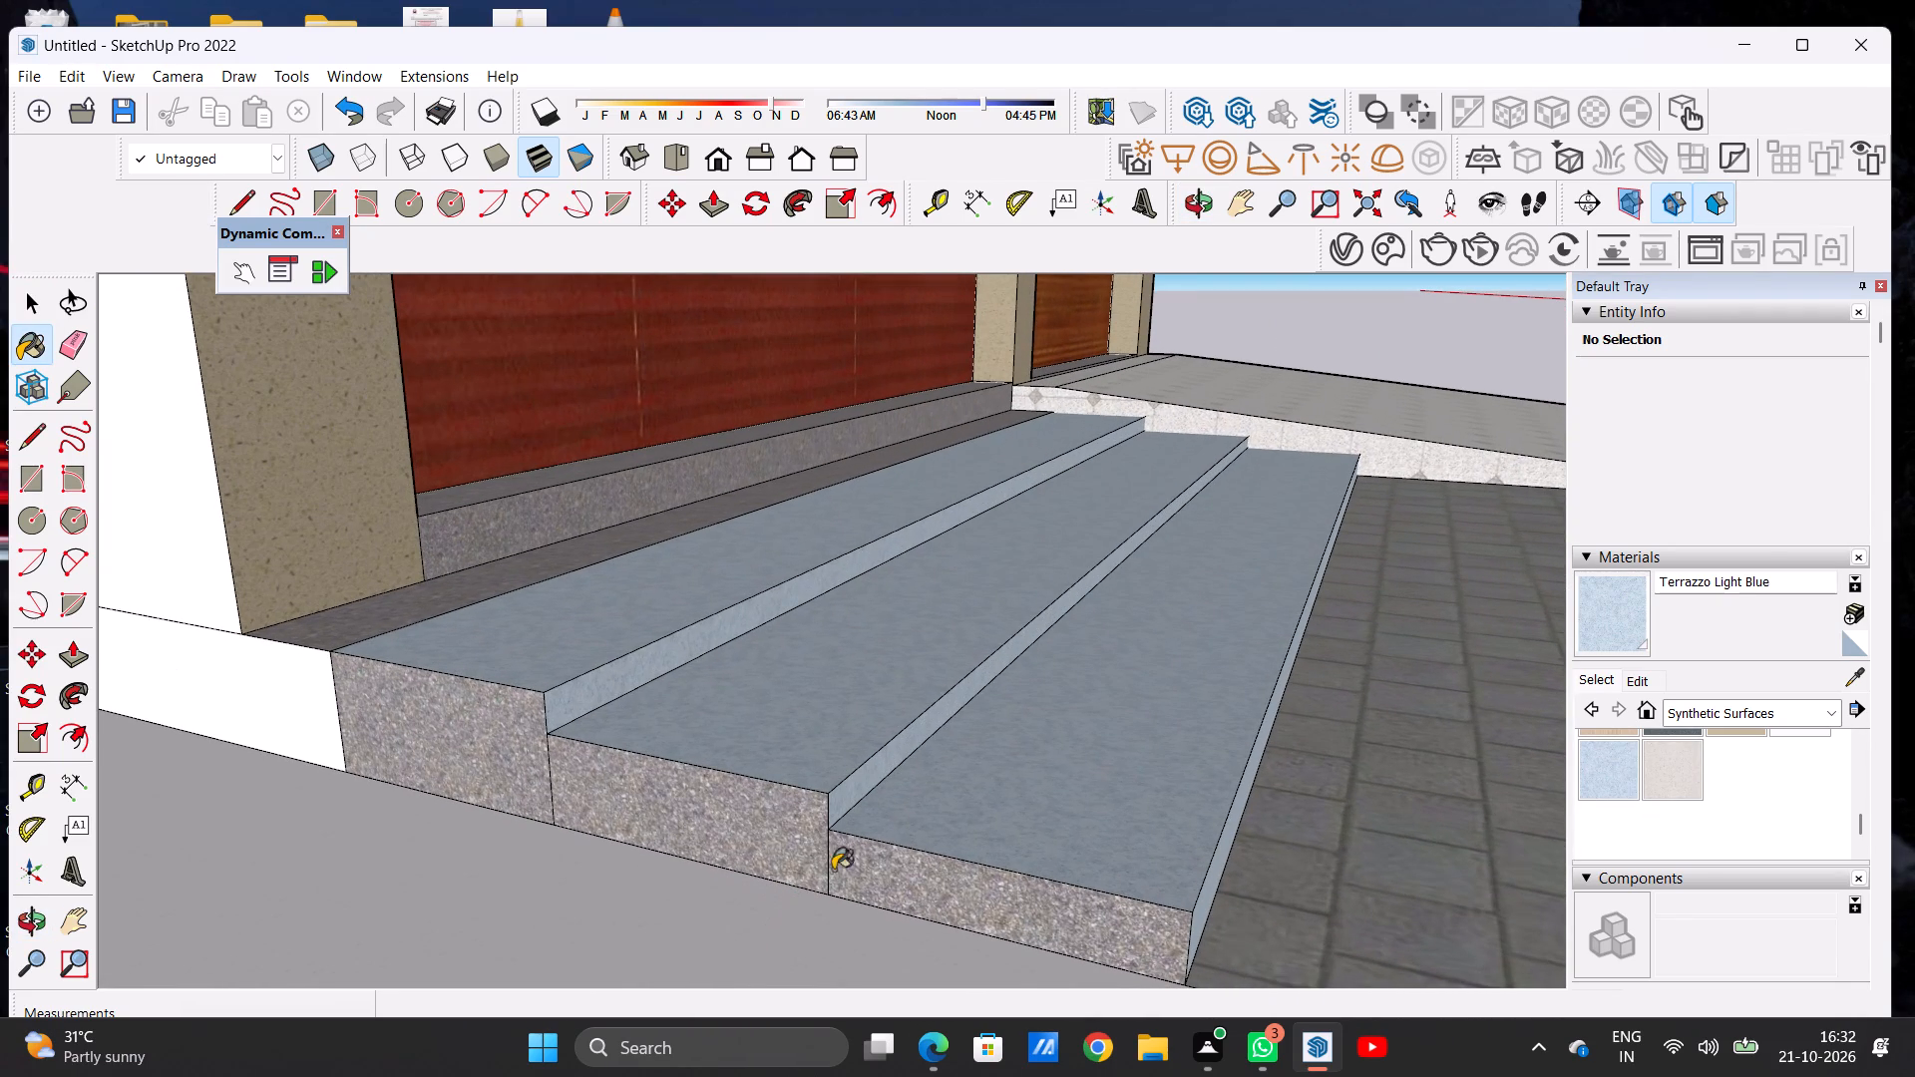
left_click(883, 870)
left_click(779, 859)
left_click(492, 786)
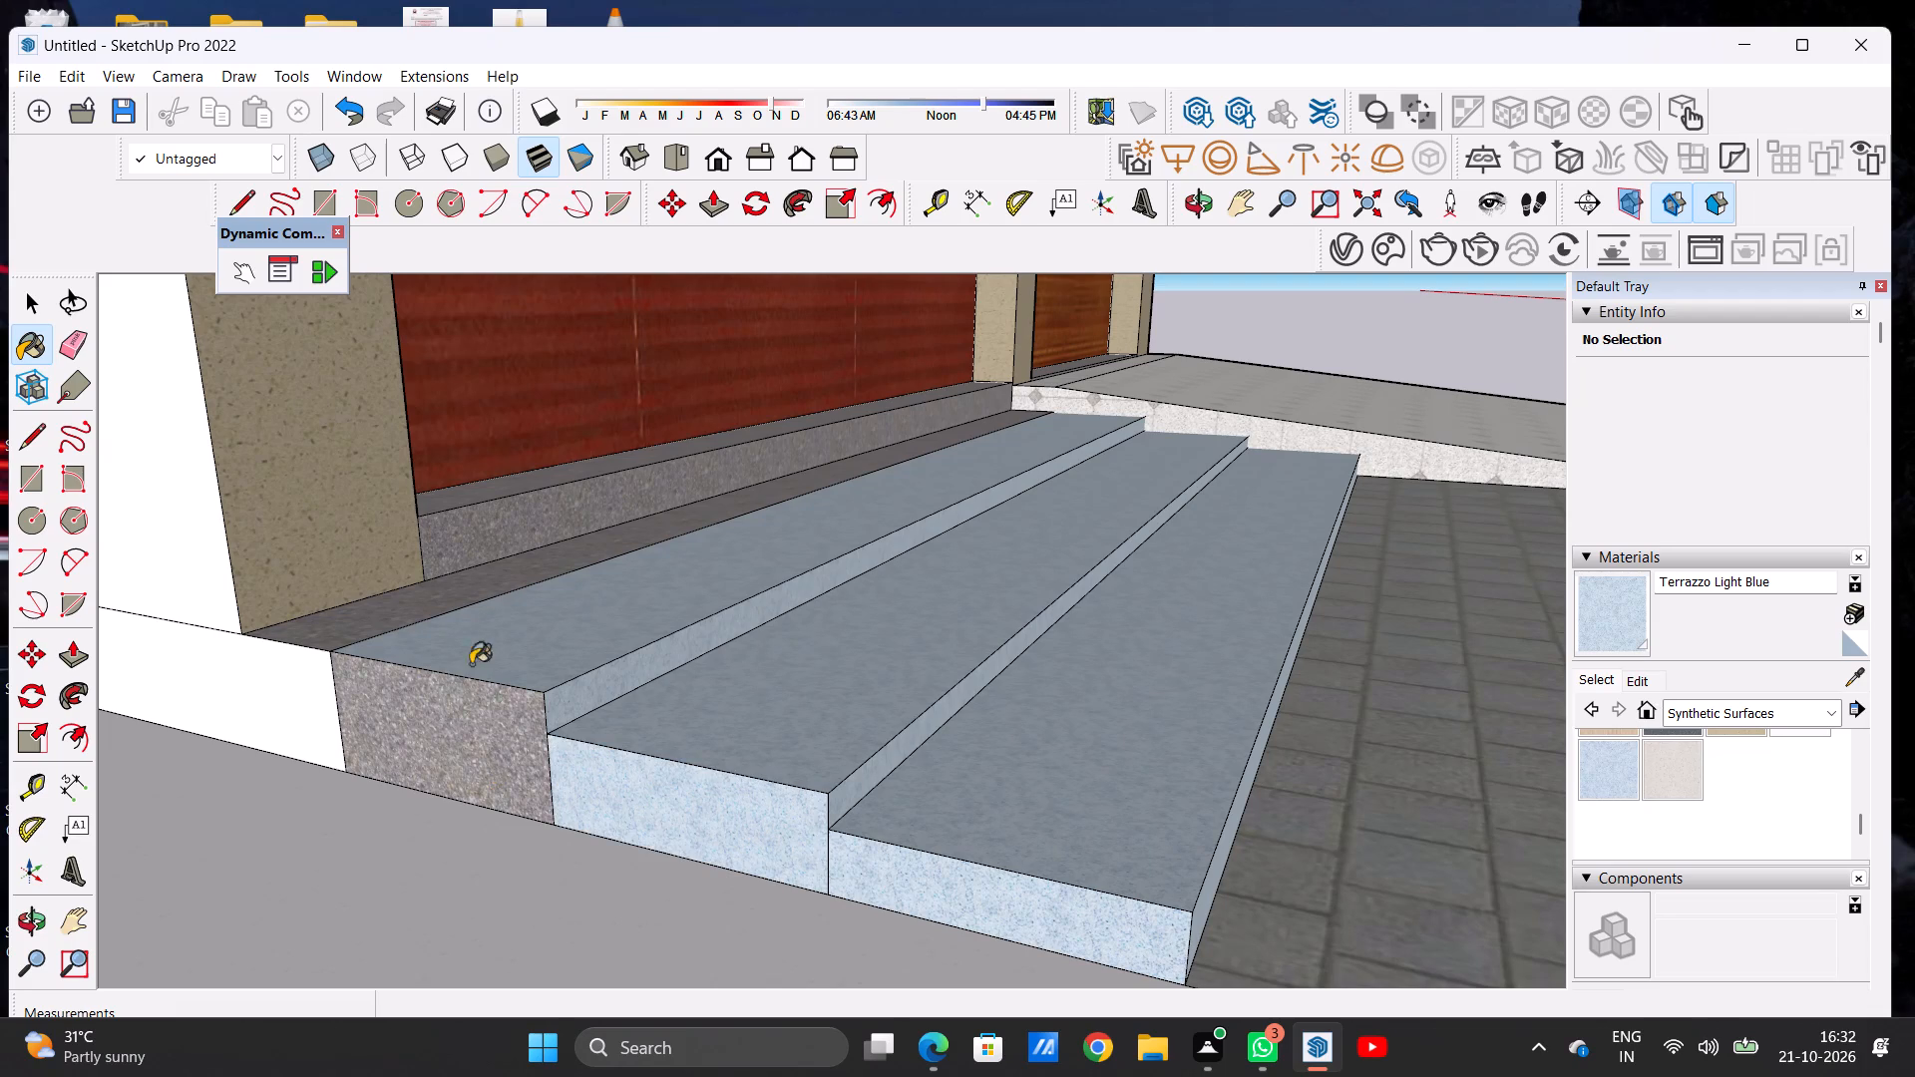
left_click(331, 617)
scroll(589, 618, "down", 8)
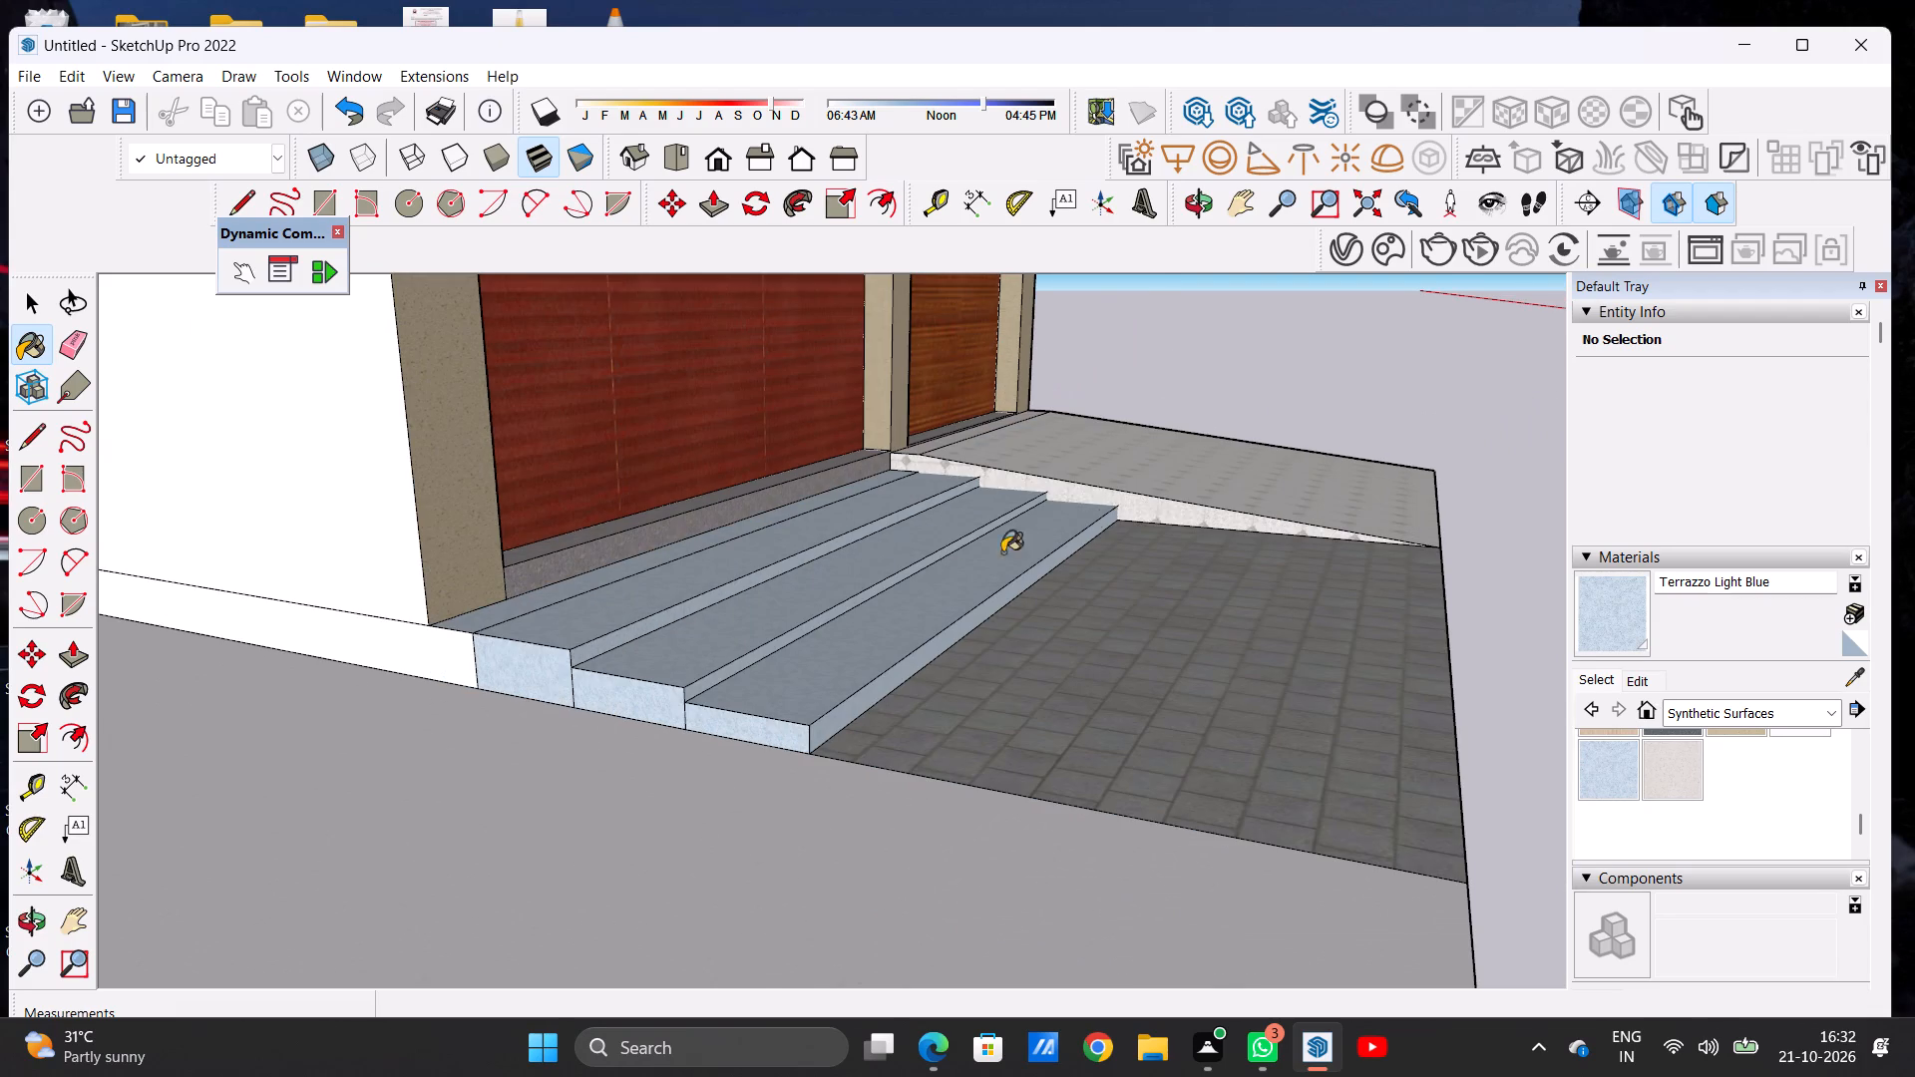
Examine the repainted entrance steps against the paving, ramp and full front elevation of the house.
middle_click_drag(938, 561, 498, 870)
scroll(492, 730, "down", 6)
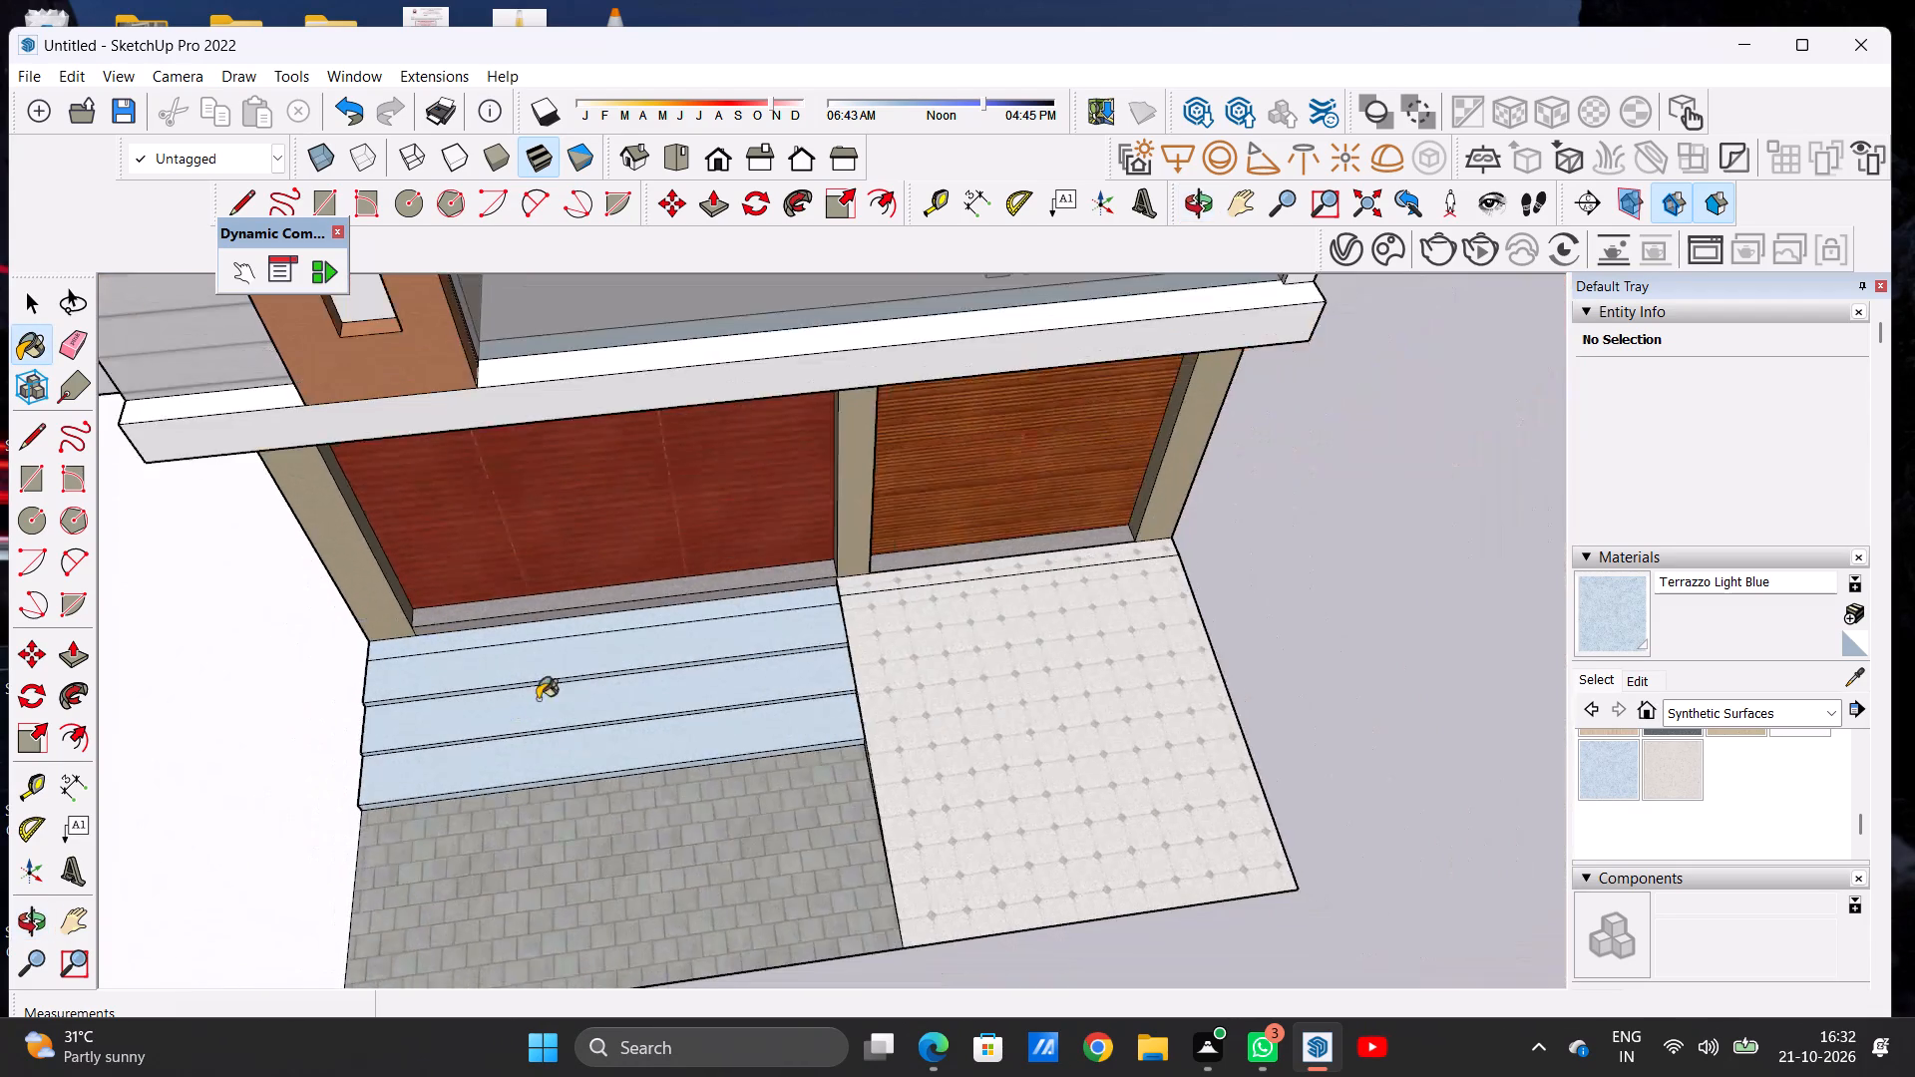
scroll(589, 676, "down", 3)
middle_click_drag(684, 847, 672, 689)
key("space")
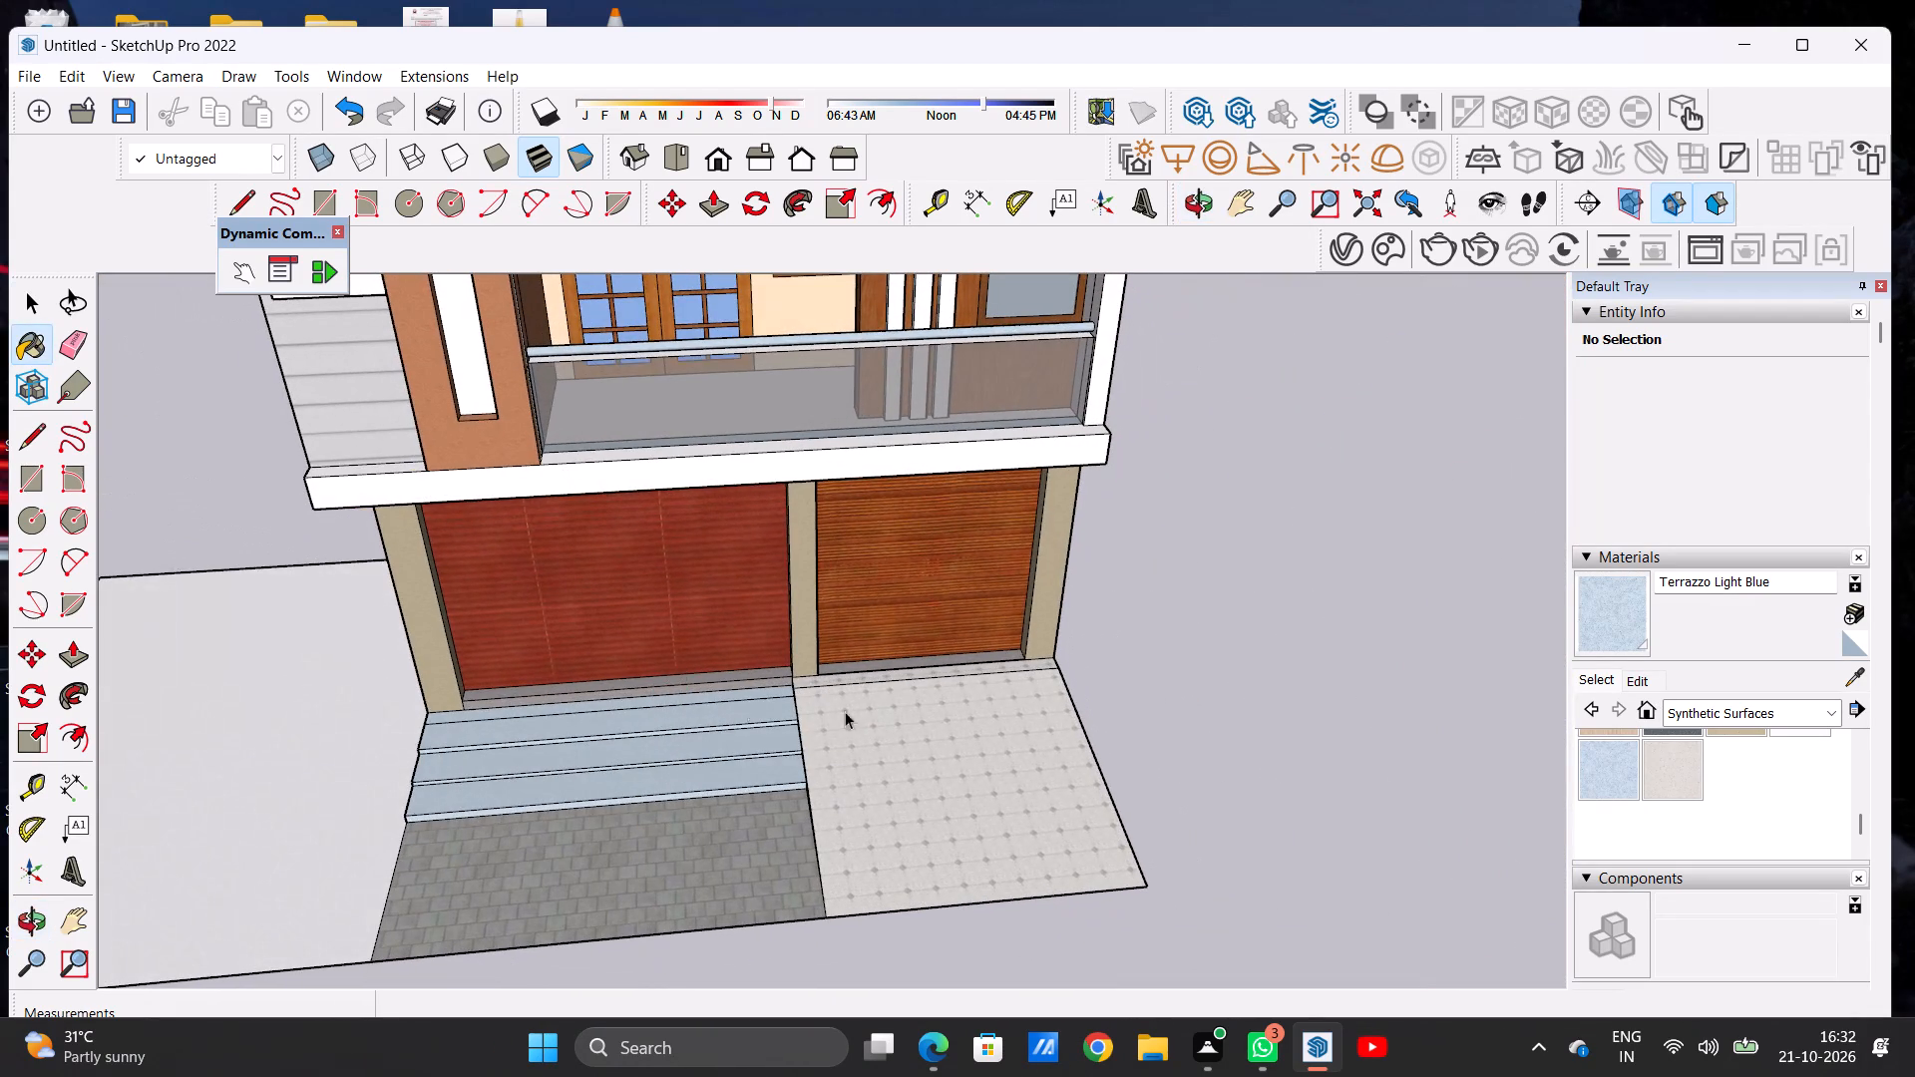
scroll(955, 713, "down", 7)
middle_click_drag(770, 767, 616, 657)
scroll(852, 738, "down", 6)
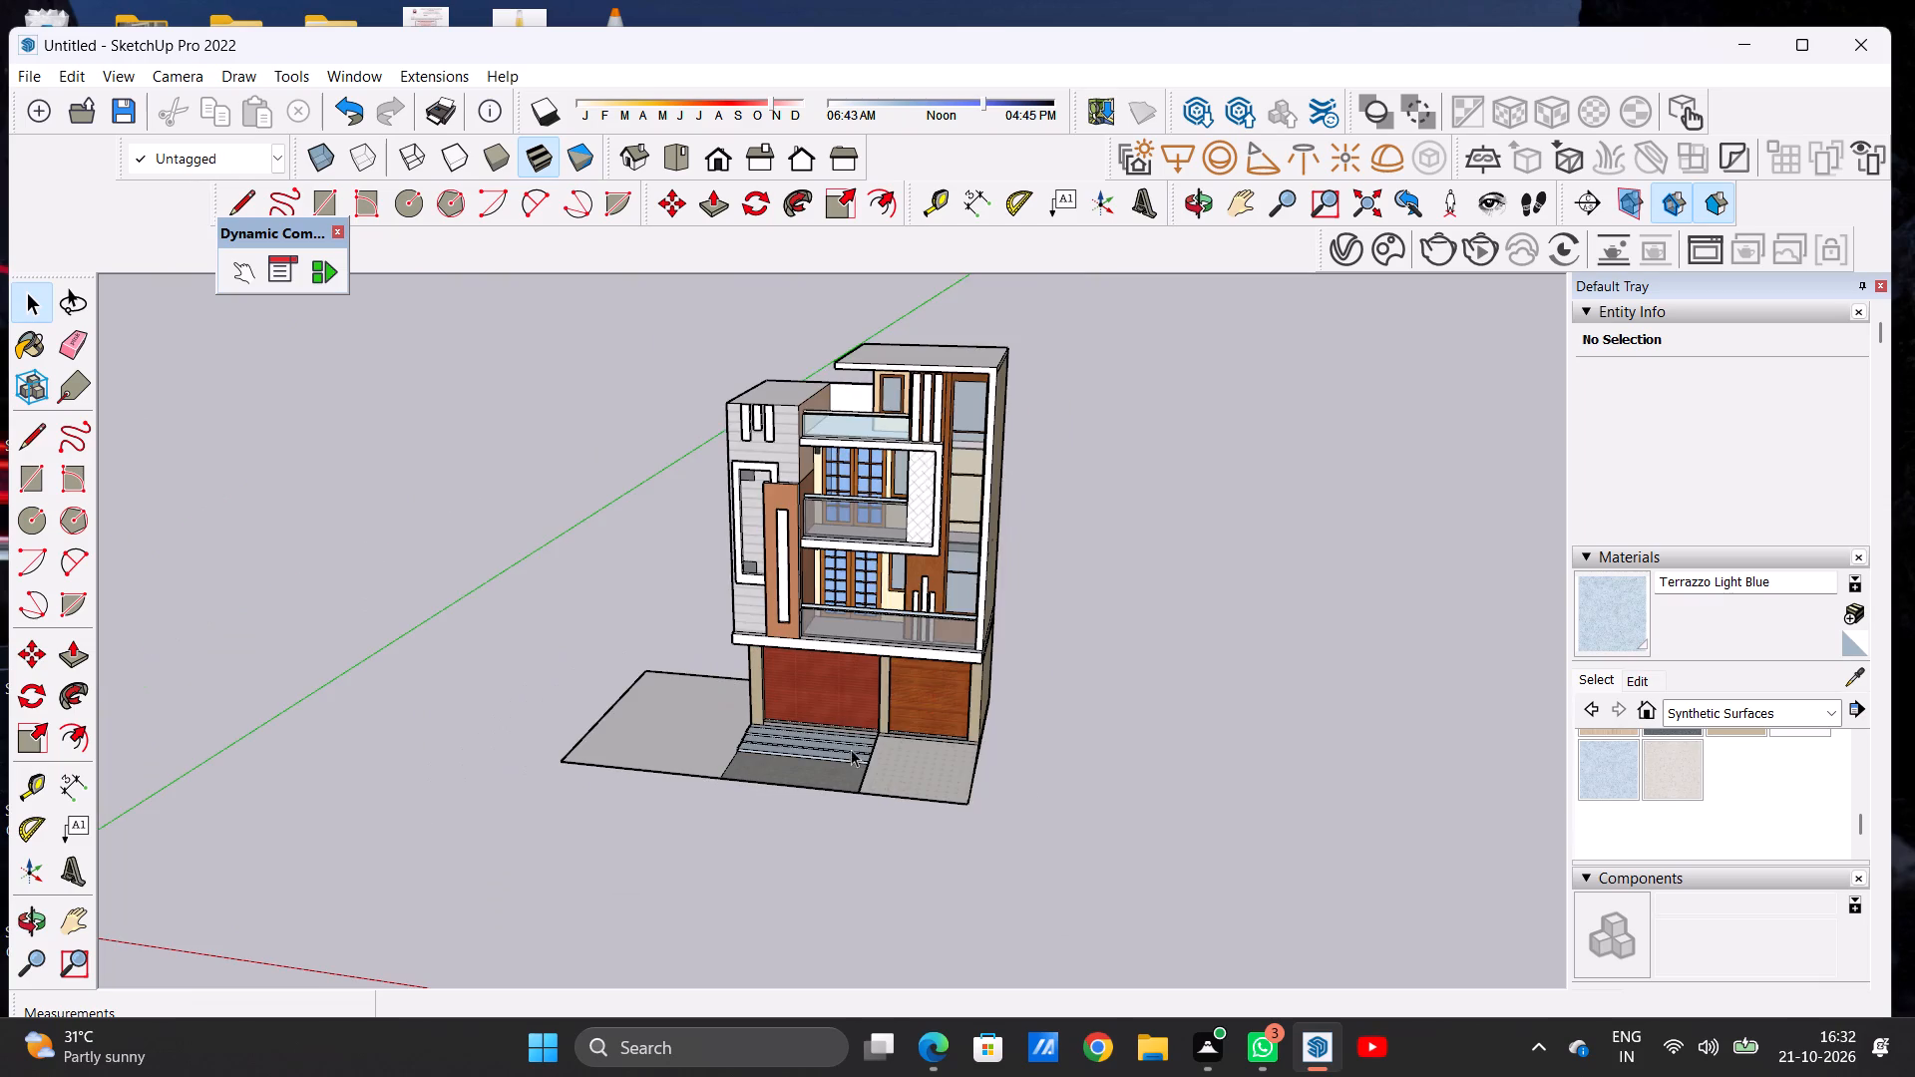
scroll(847, 506, "up", 5)
middle_click_drag(780, 628, 833, 595)
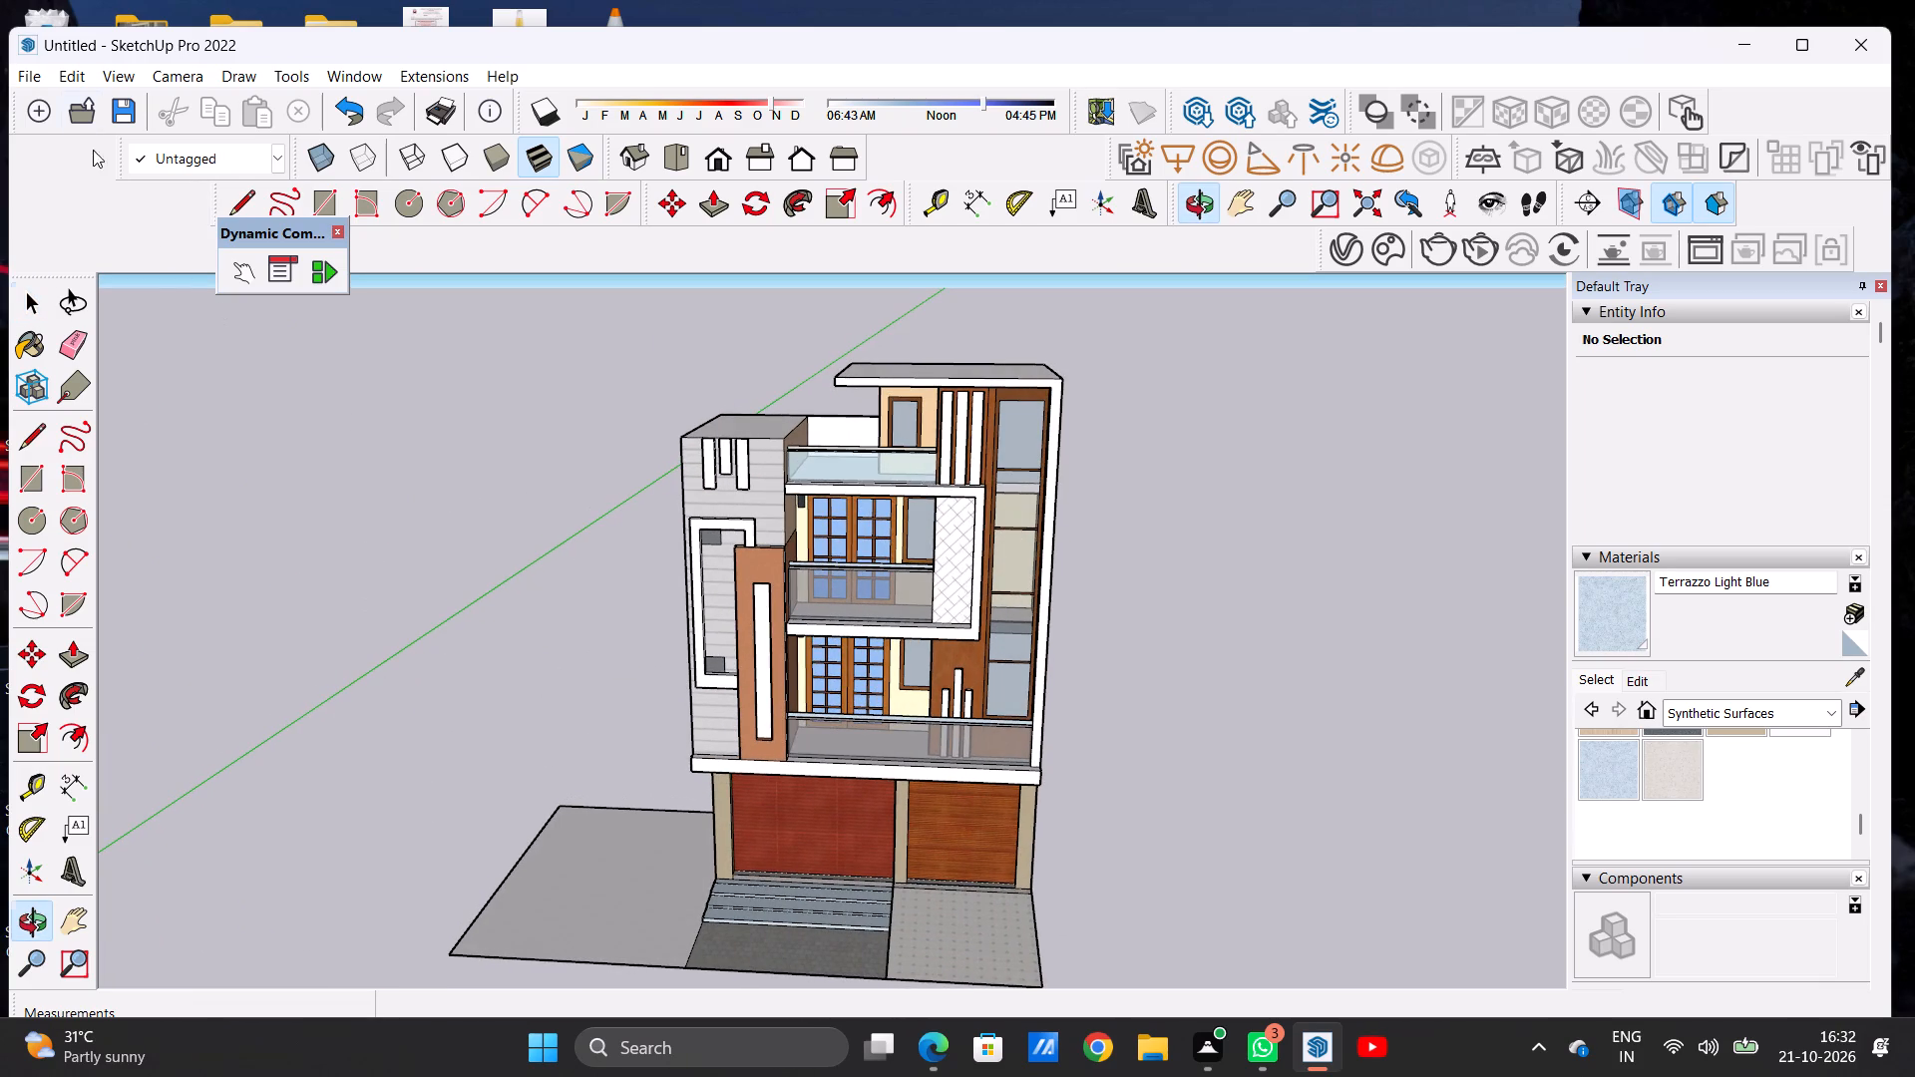
Import the downloaded car+1 model and place it on the light grey side ground beside the entrance steps.
left_click(22, 67)
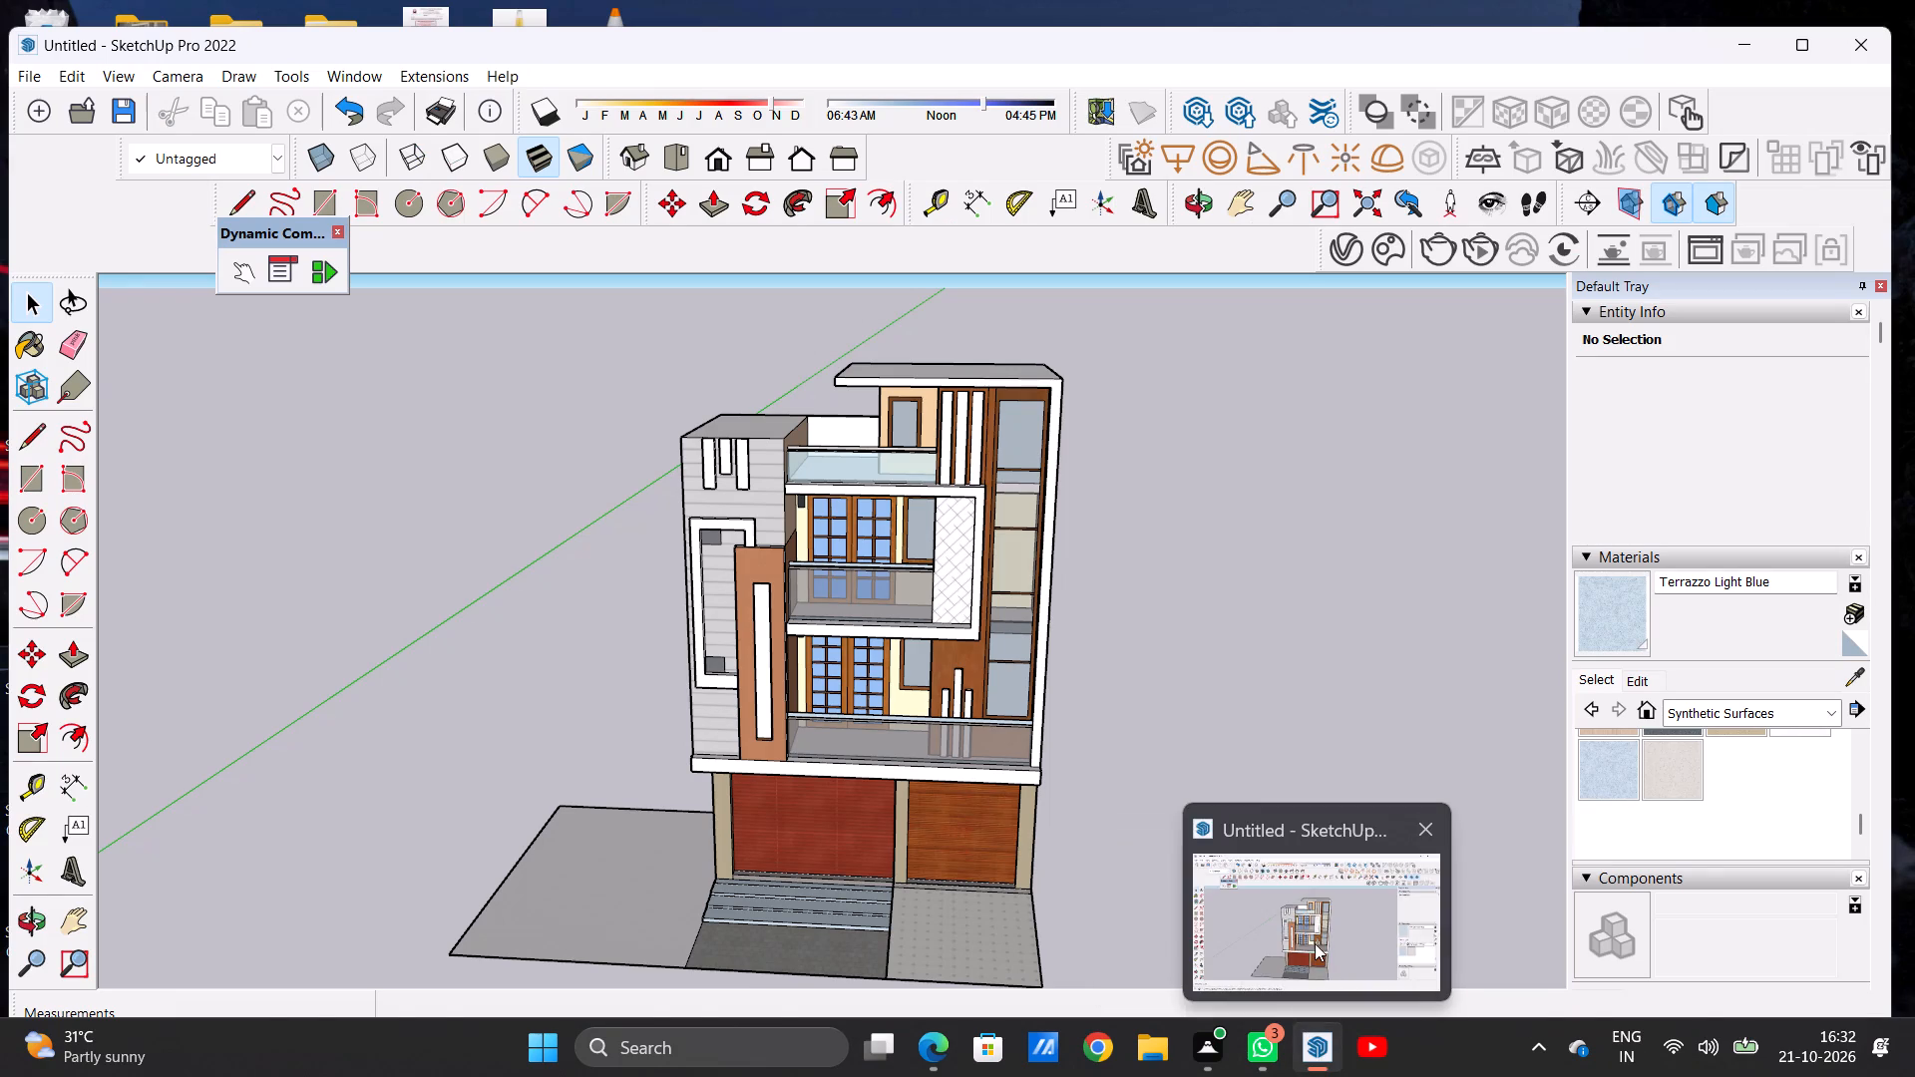
left_click(1315, 943)
left_click(29, 76)
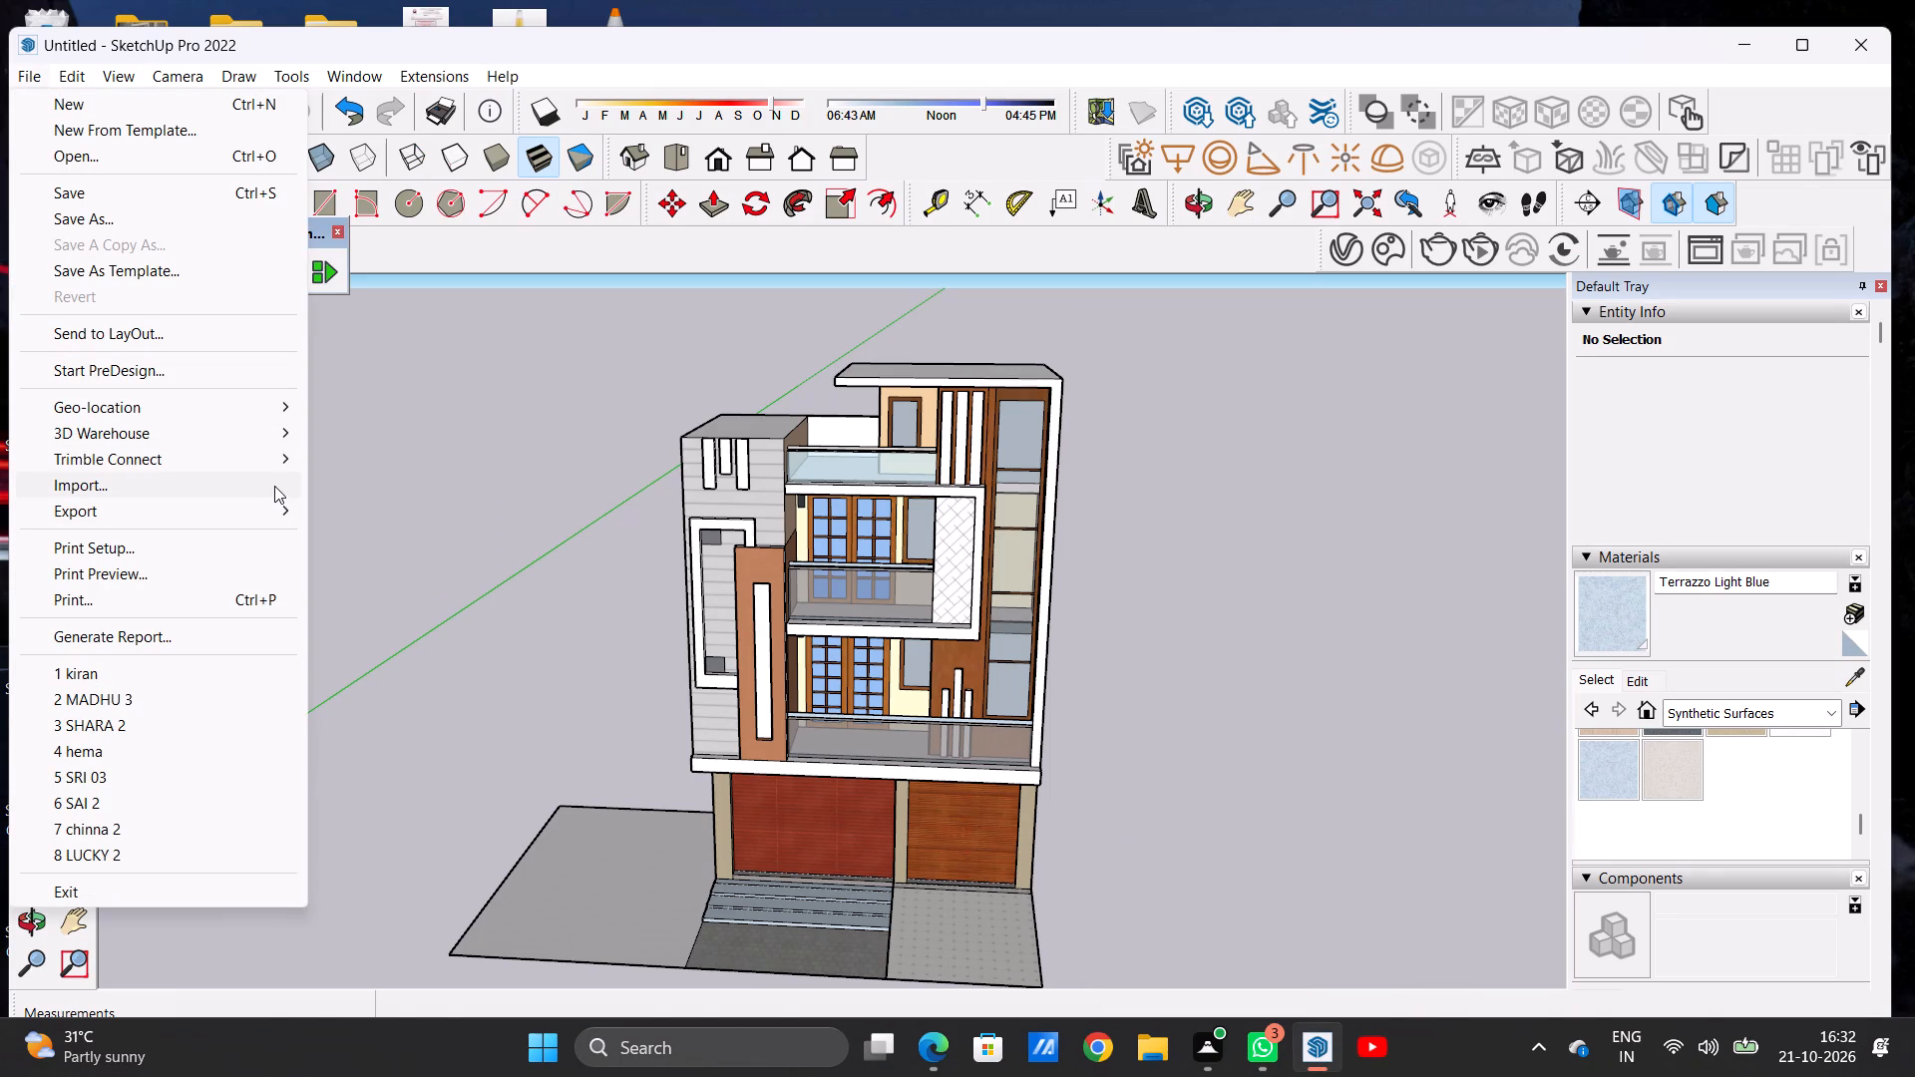
left_click(274, 486)
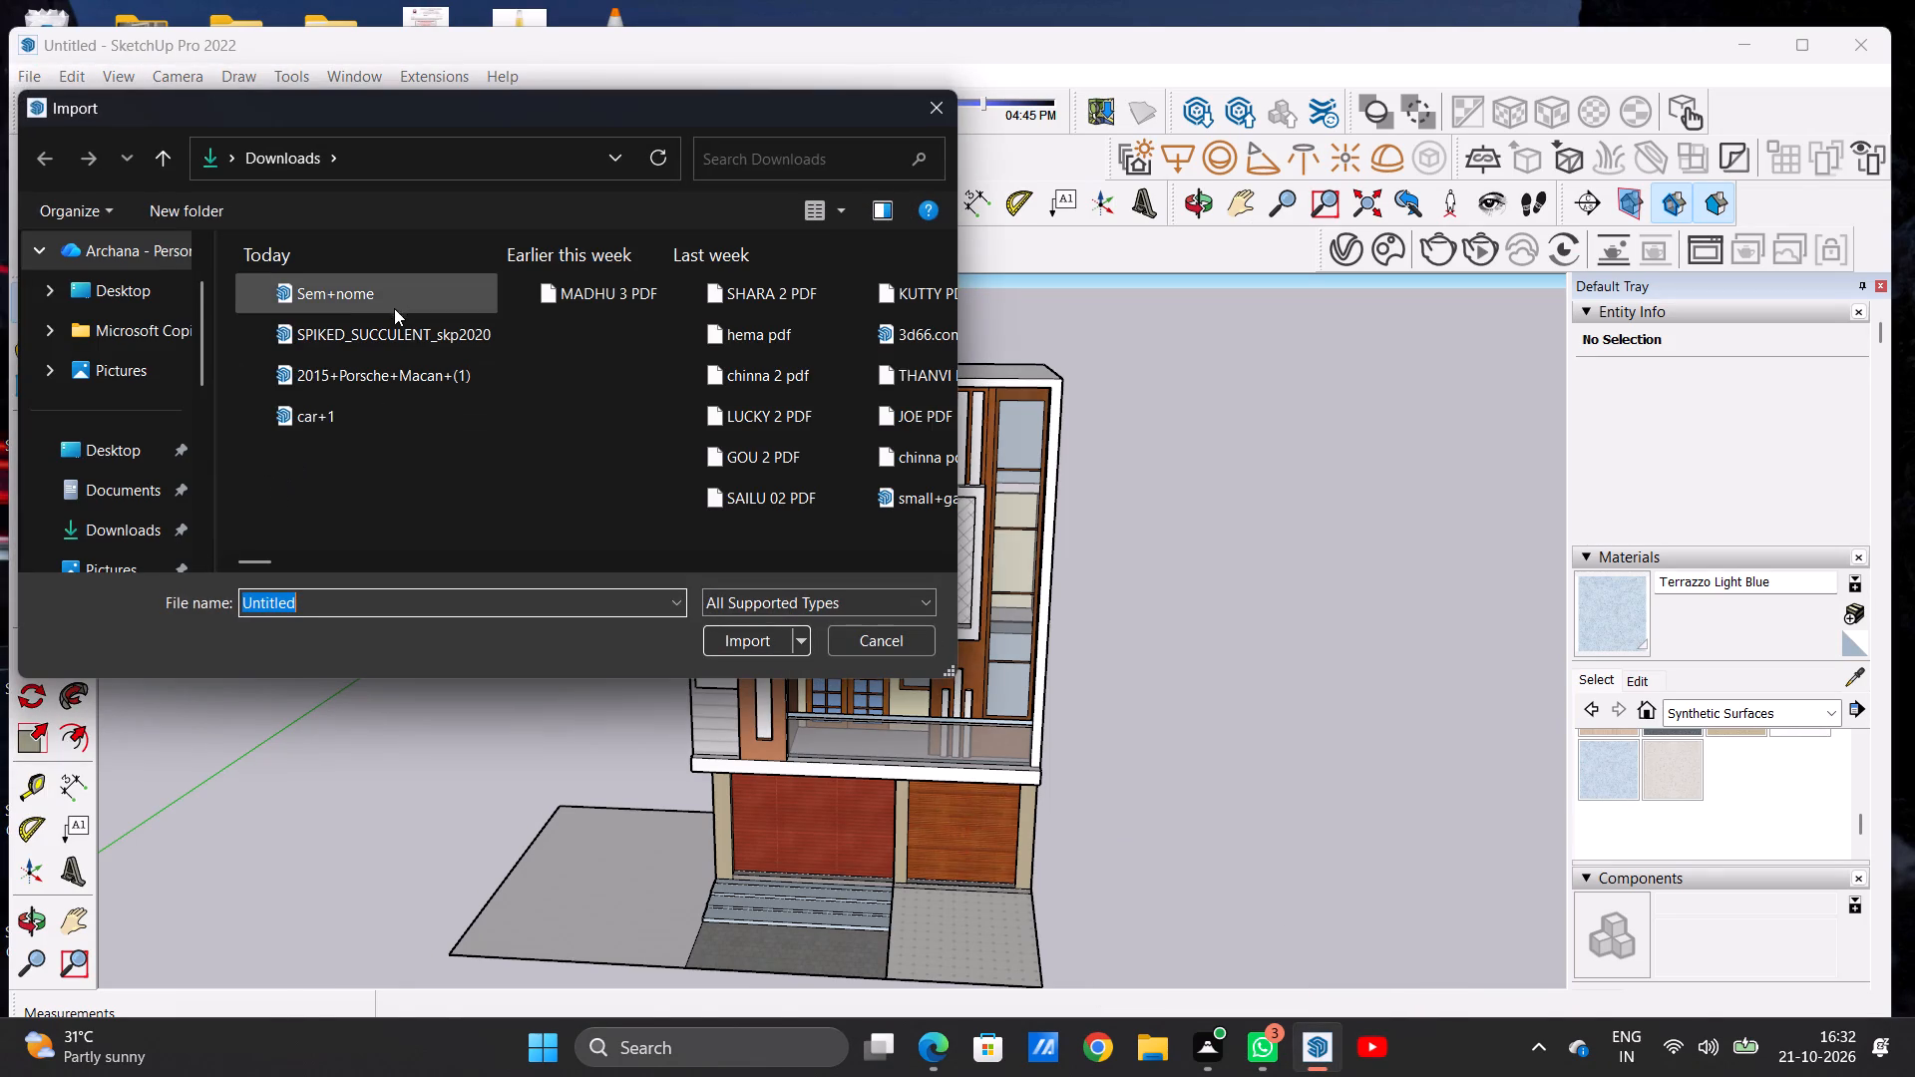
double_click(381, 415)
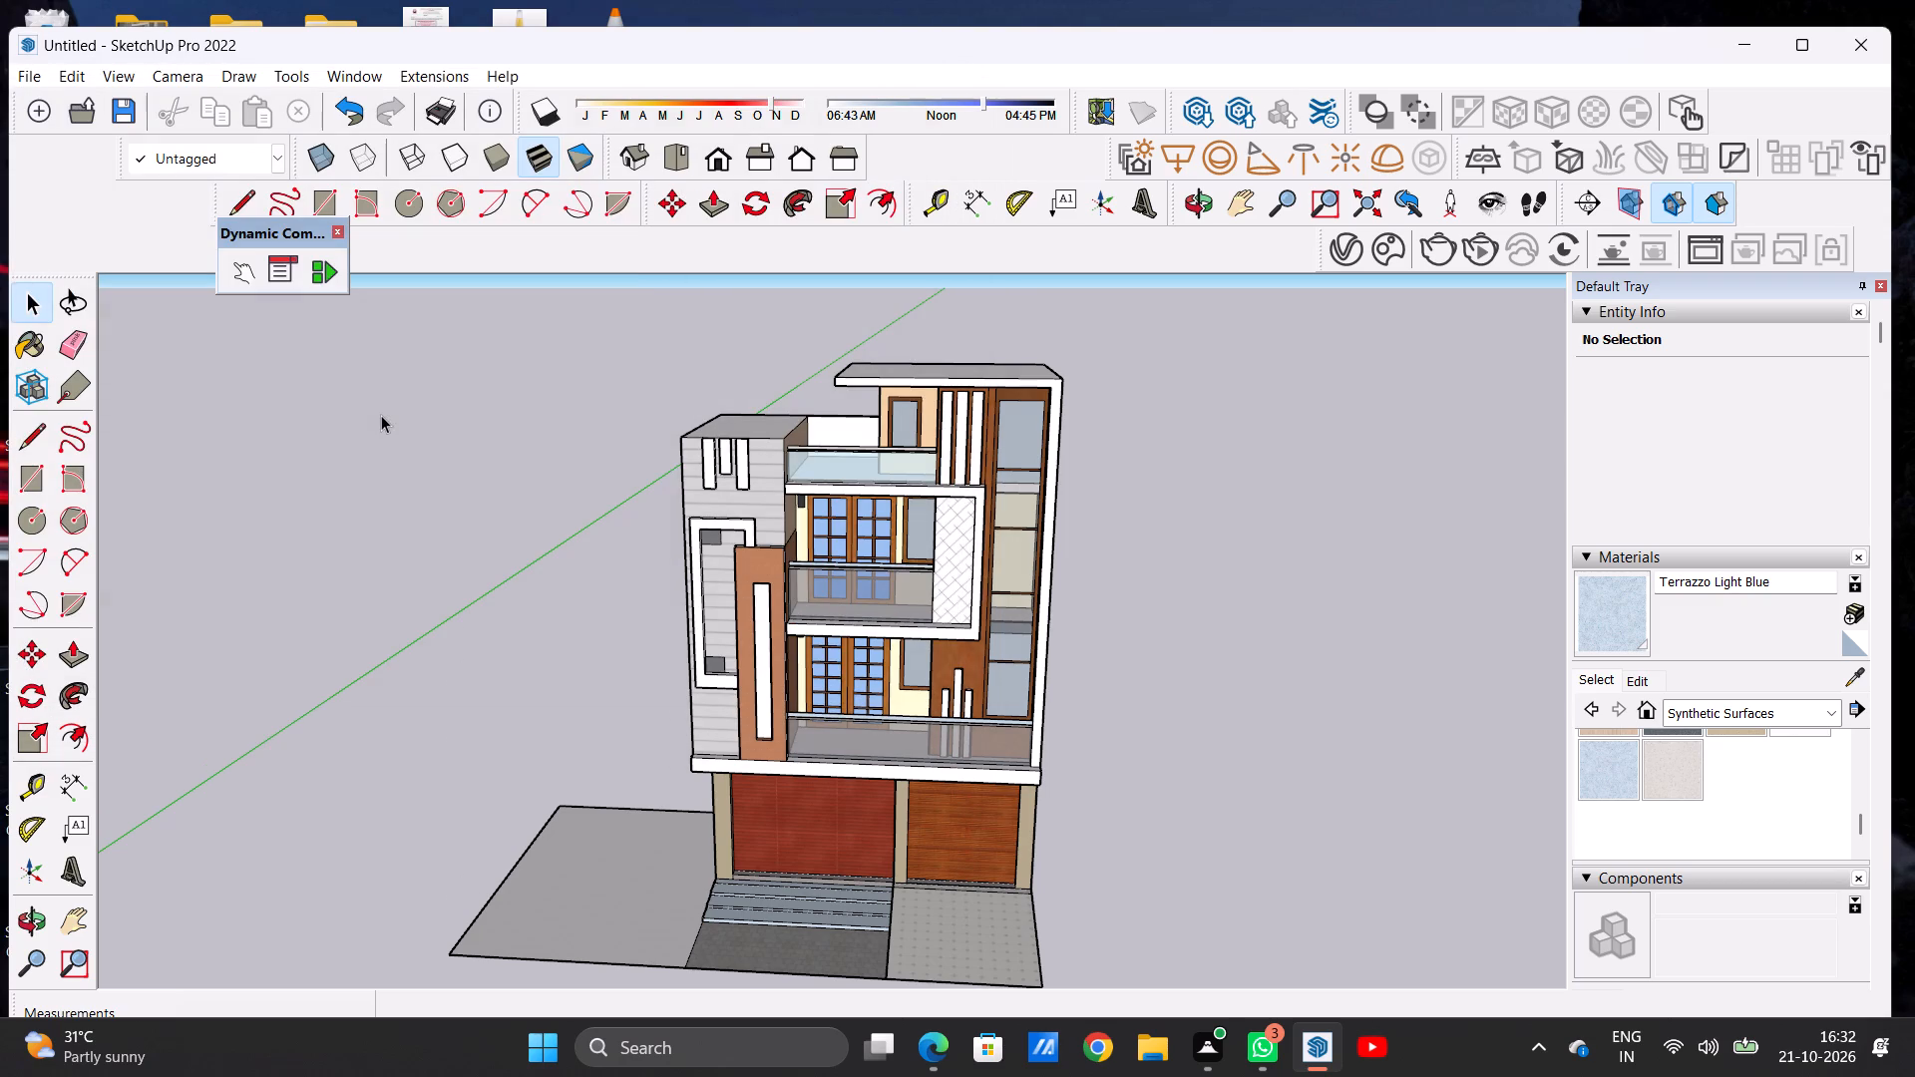
scroll(778, 582, "down", 2)
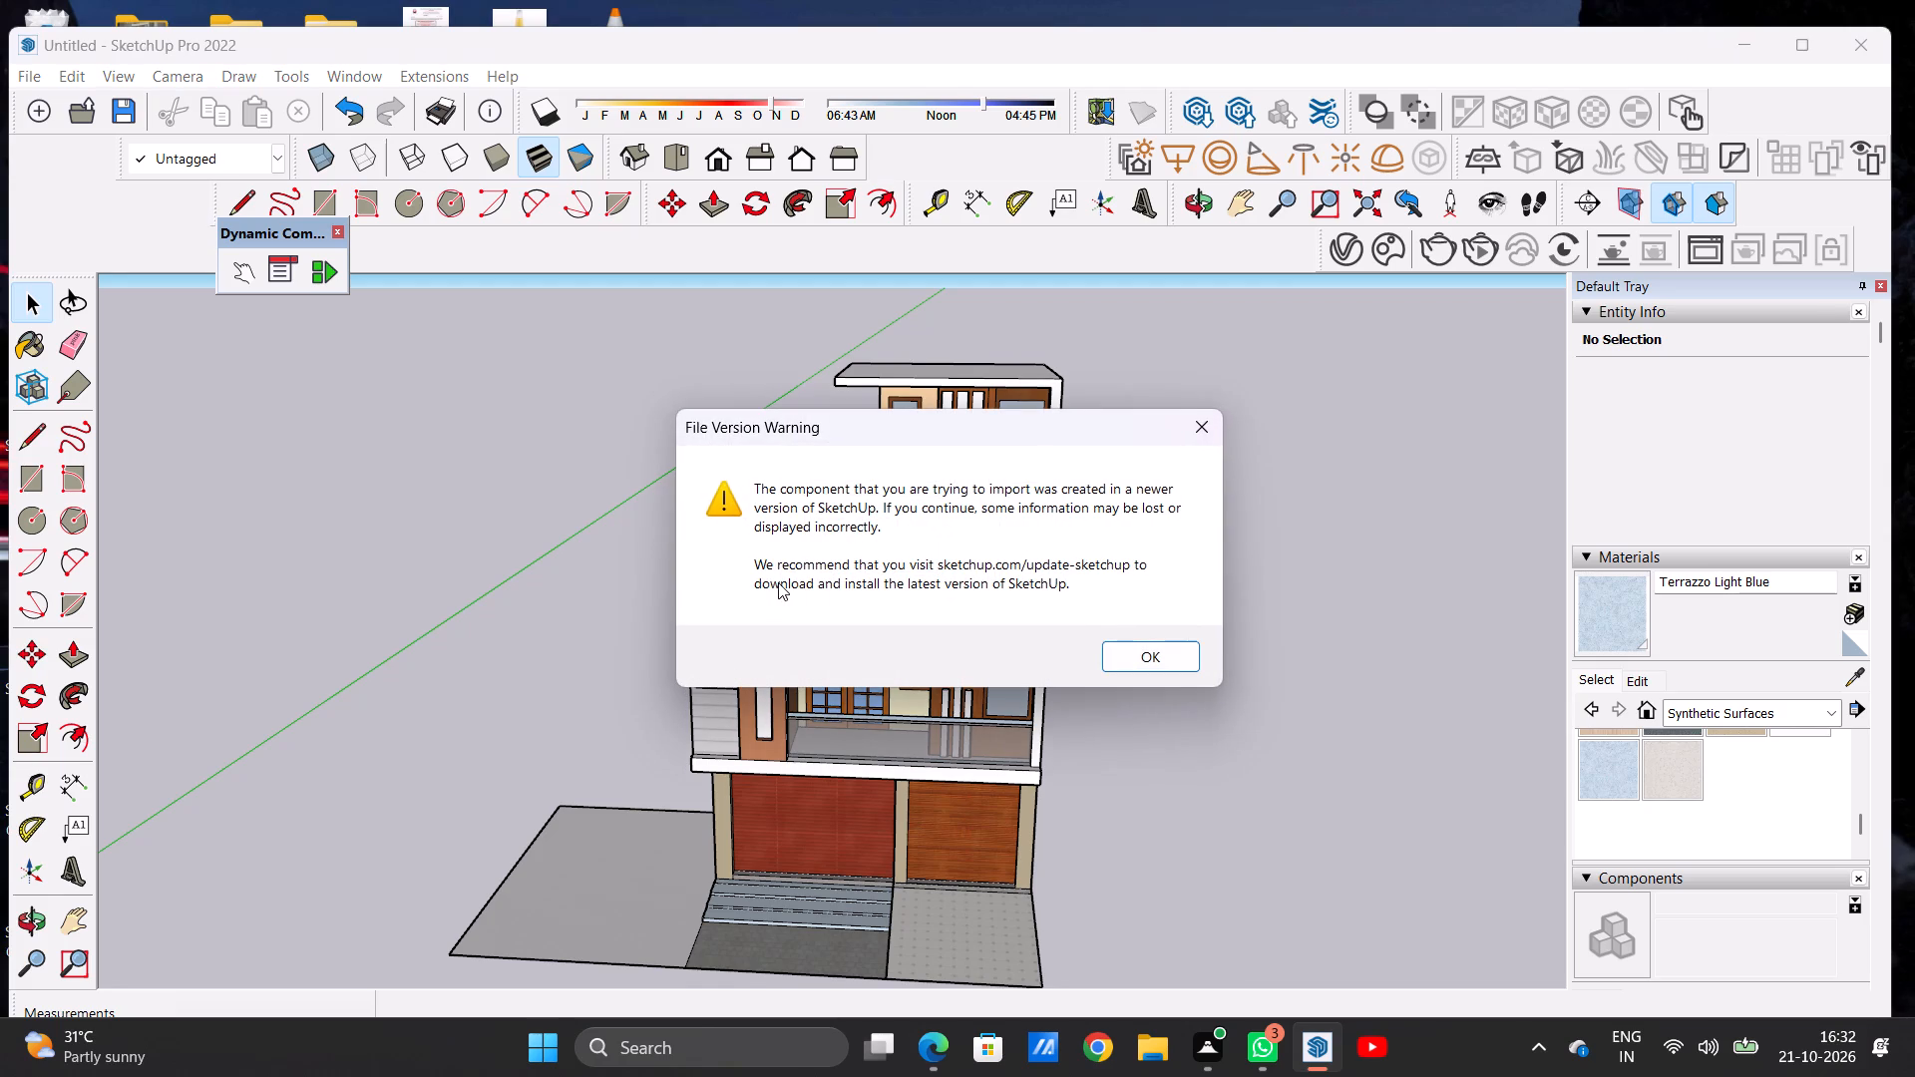
left_click(1139, 667)
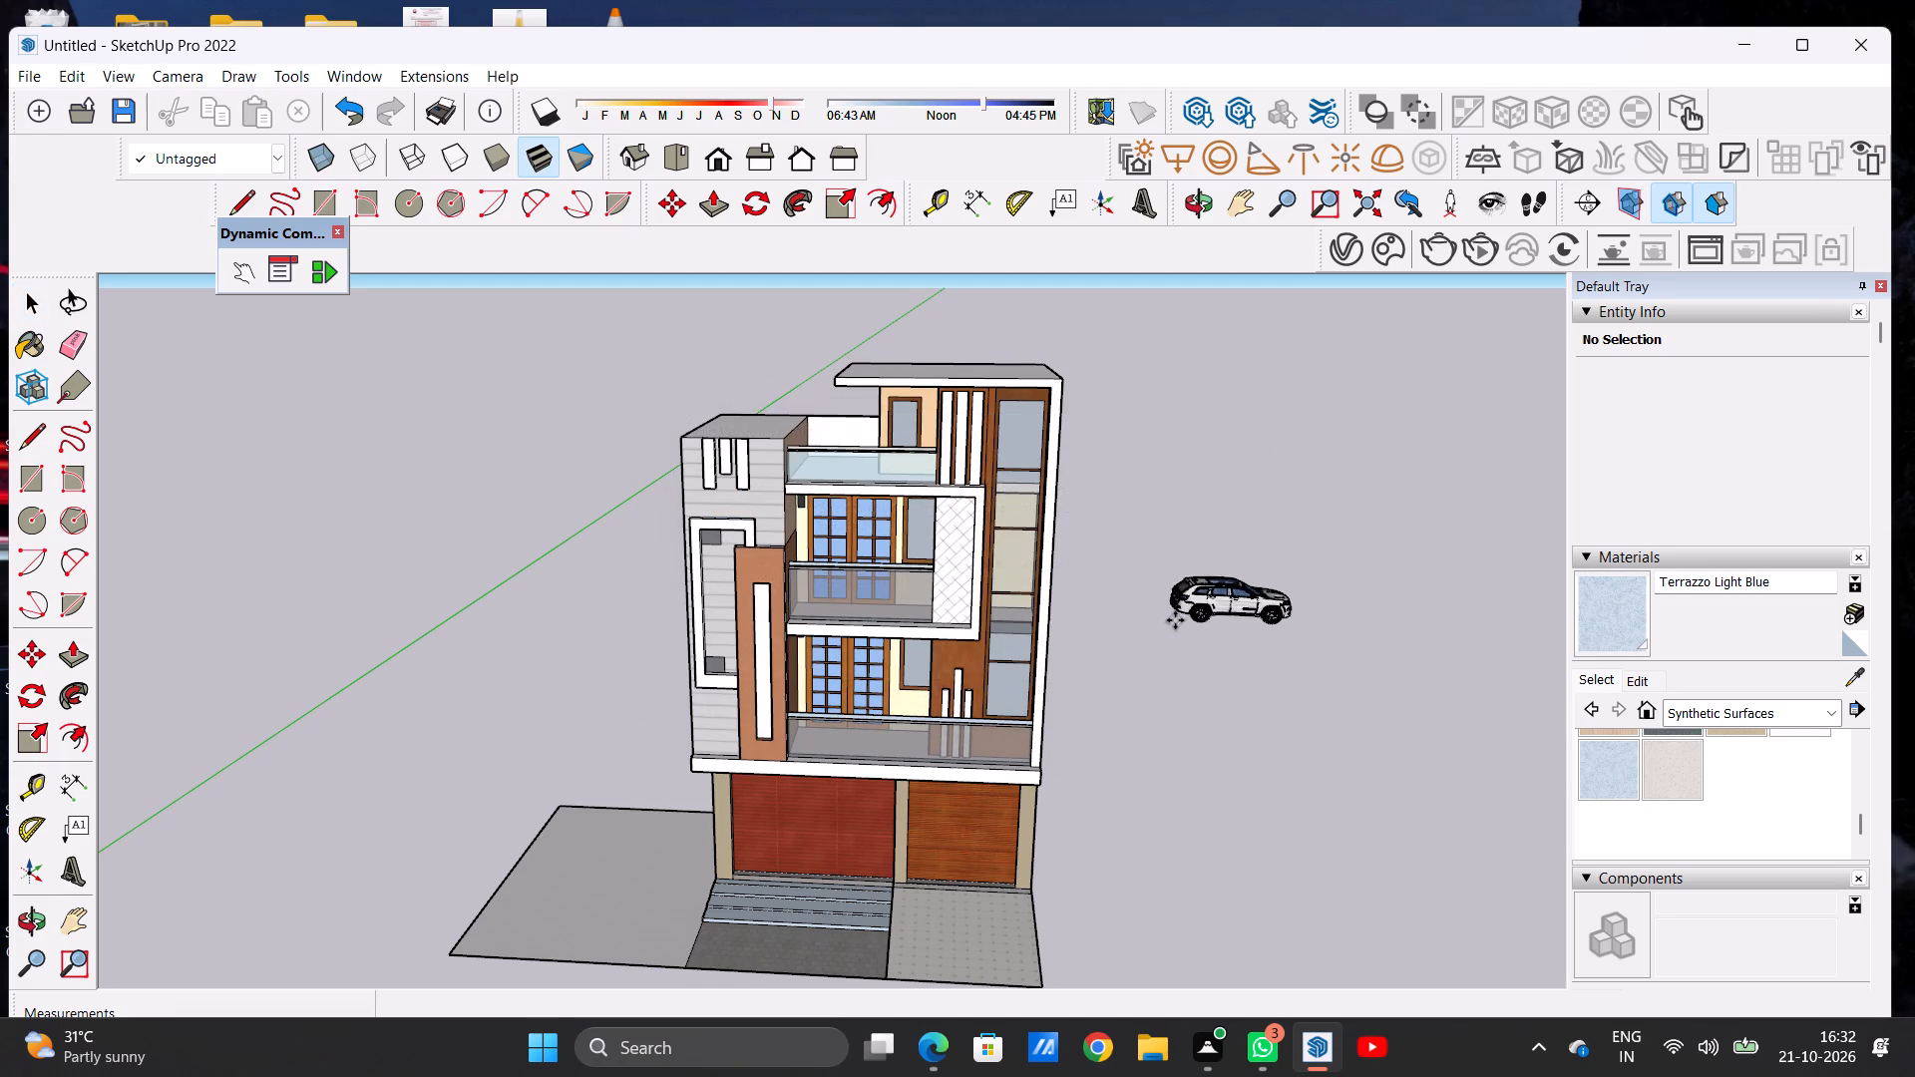
scroll(506, 941, "up", 5)
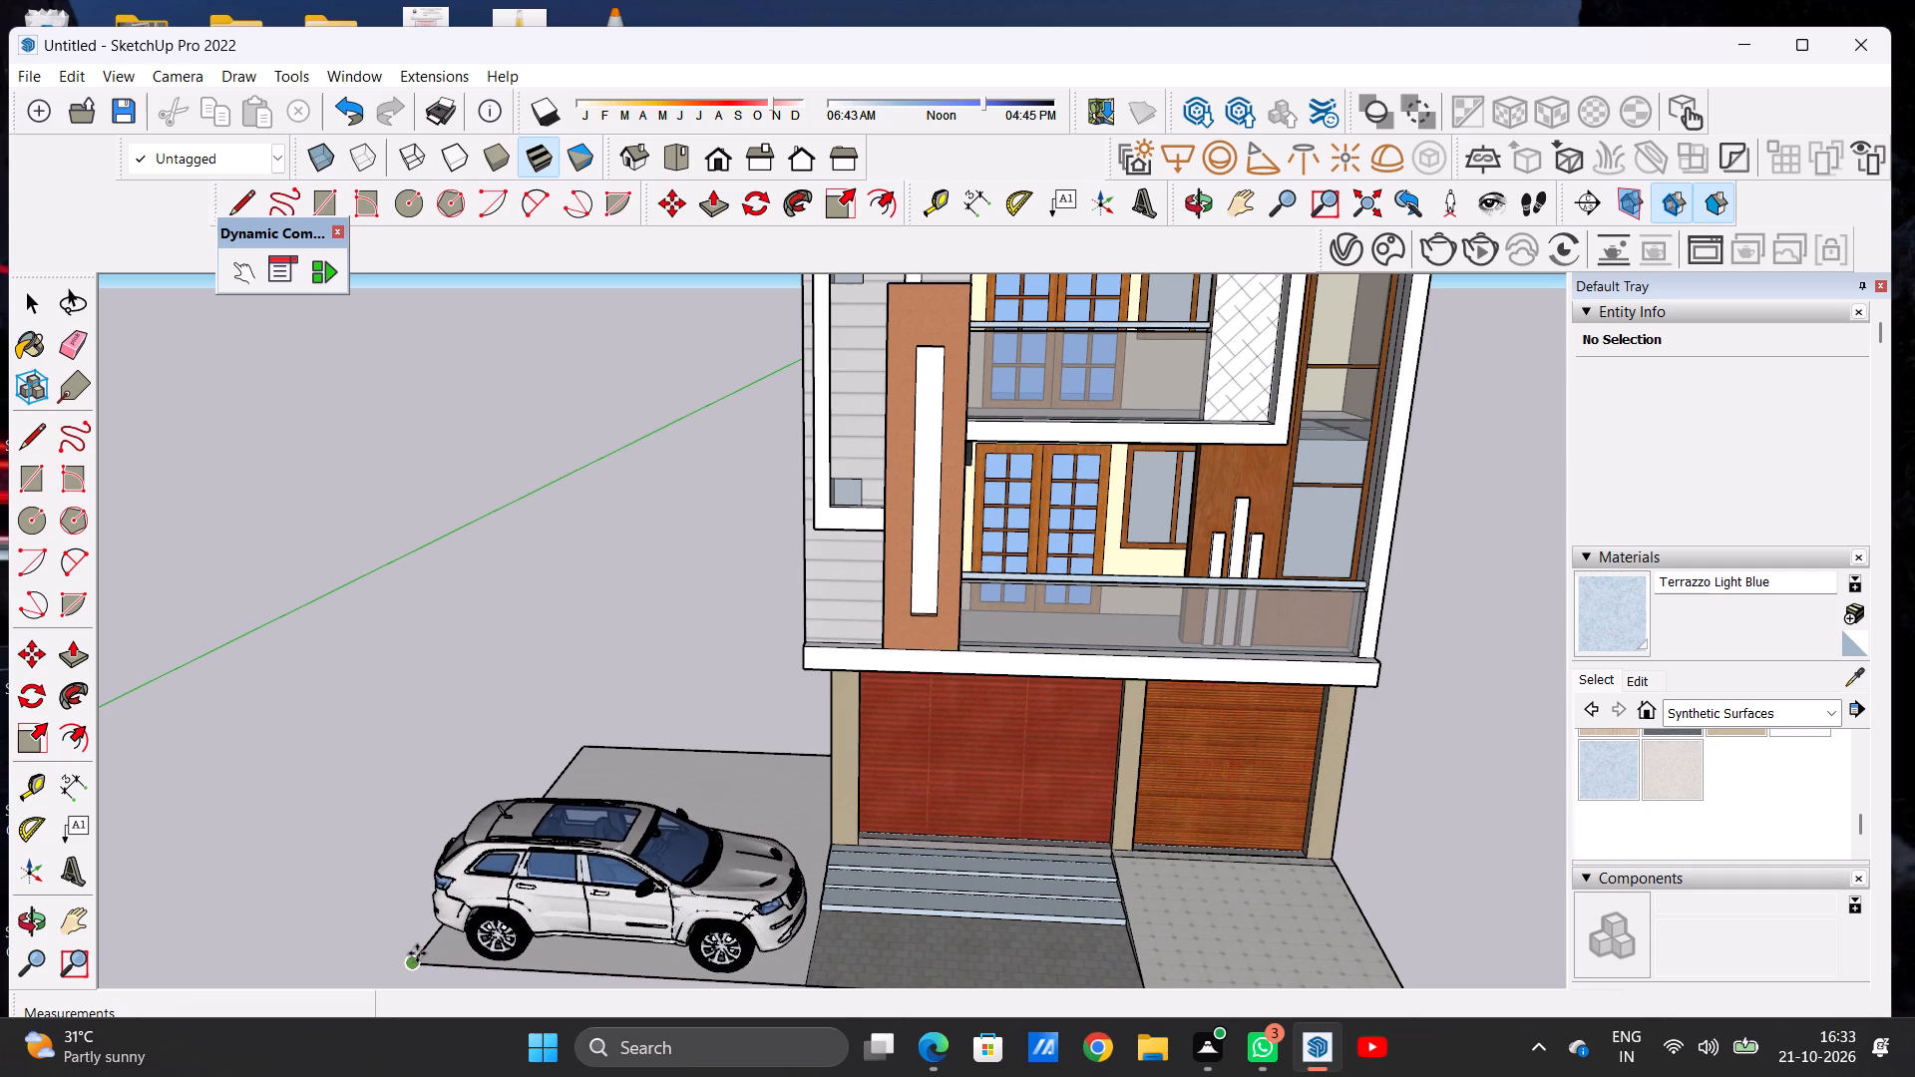
left_click(417, 953)
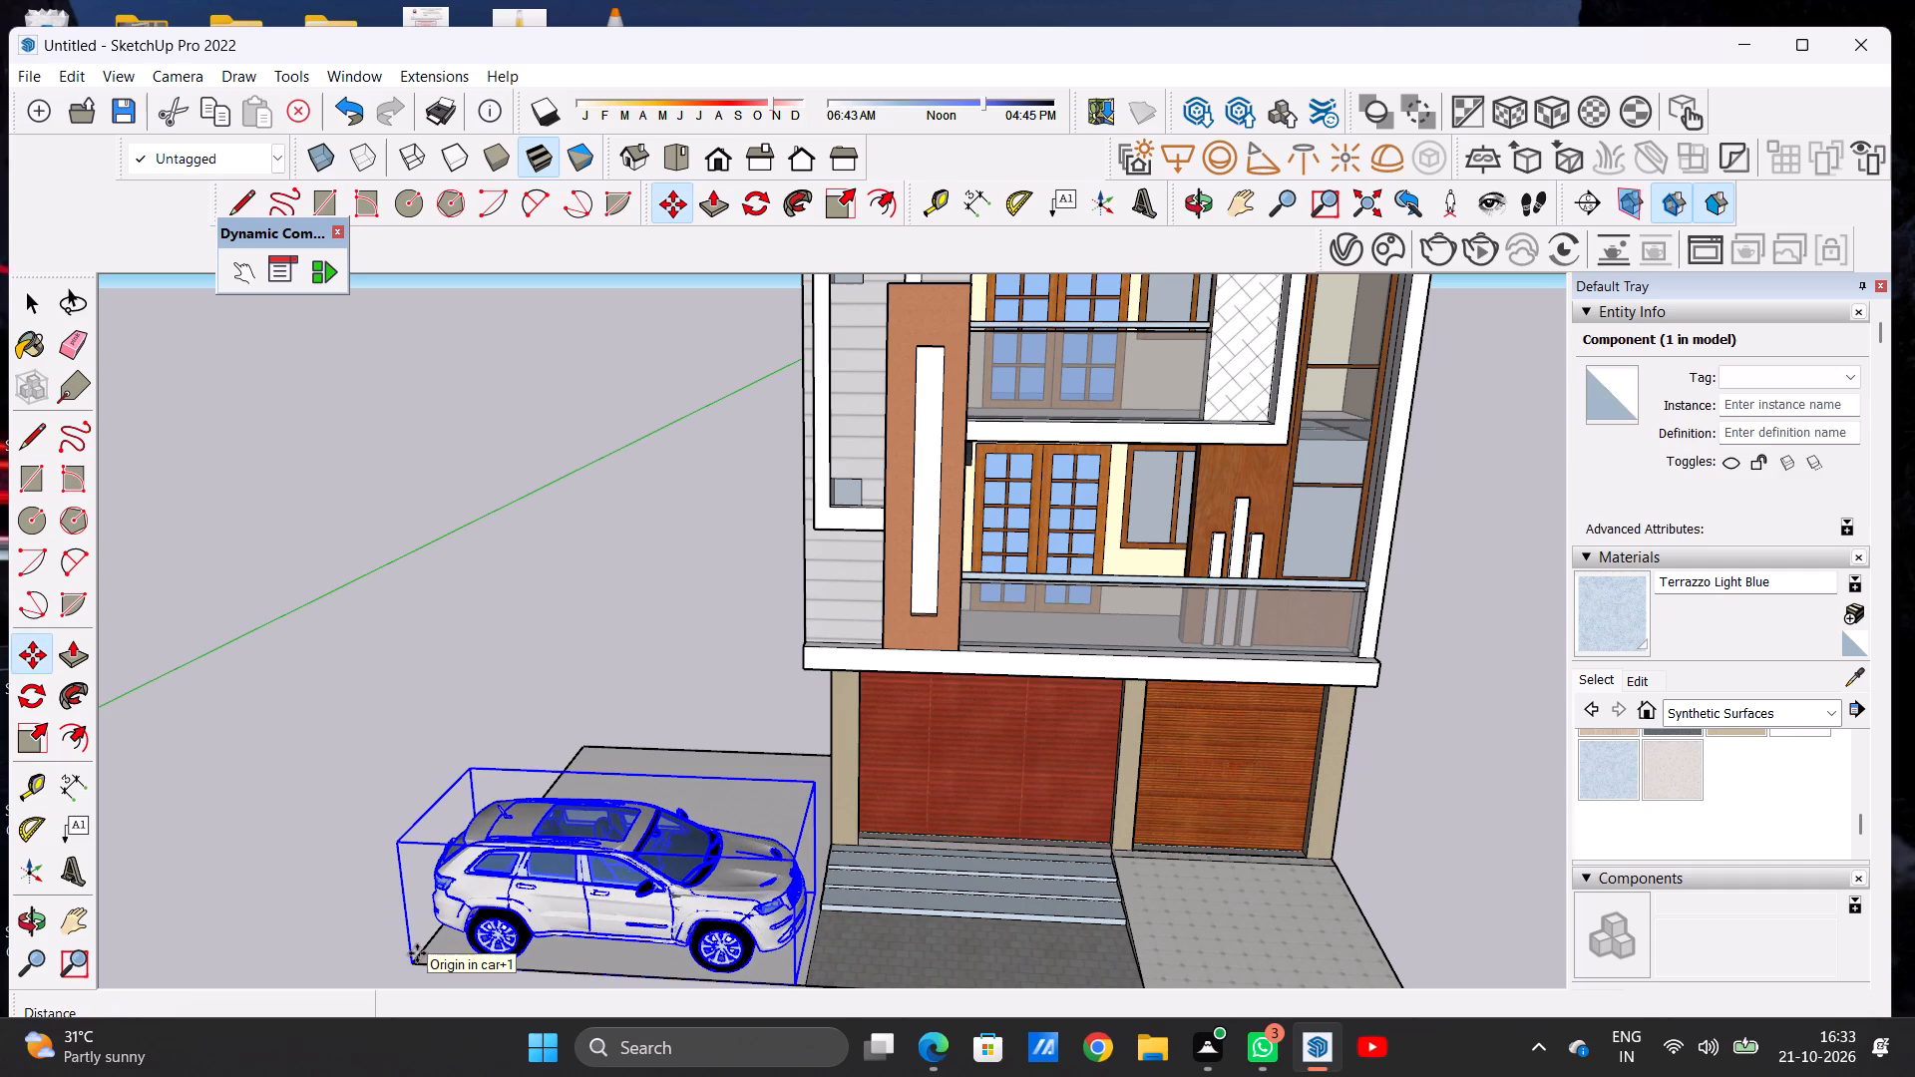
key("space")
left_click(395, 691)
Examine the placed car from the side and front, checking how it sits on the side ground beside the house.
scroll(1076, 866, "down", 6)
scroll(855, 841, "down", 4)
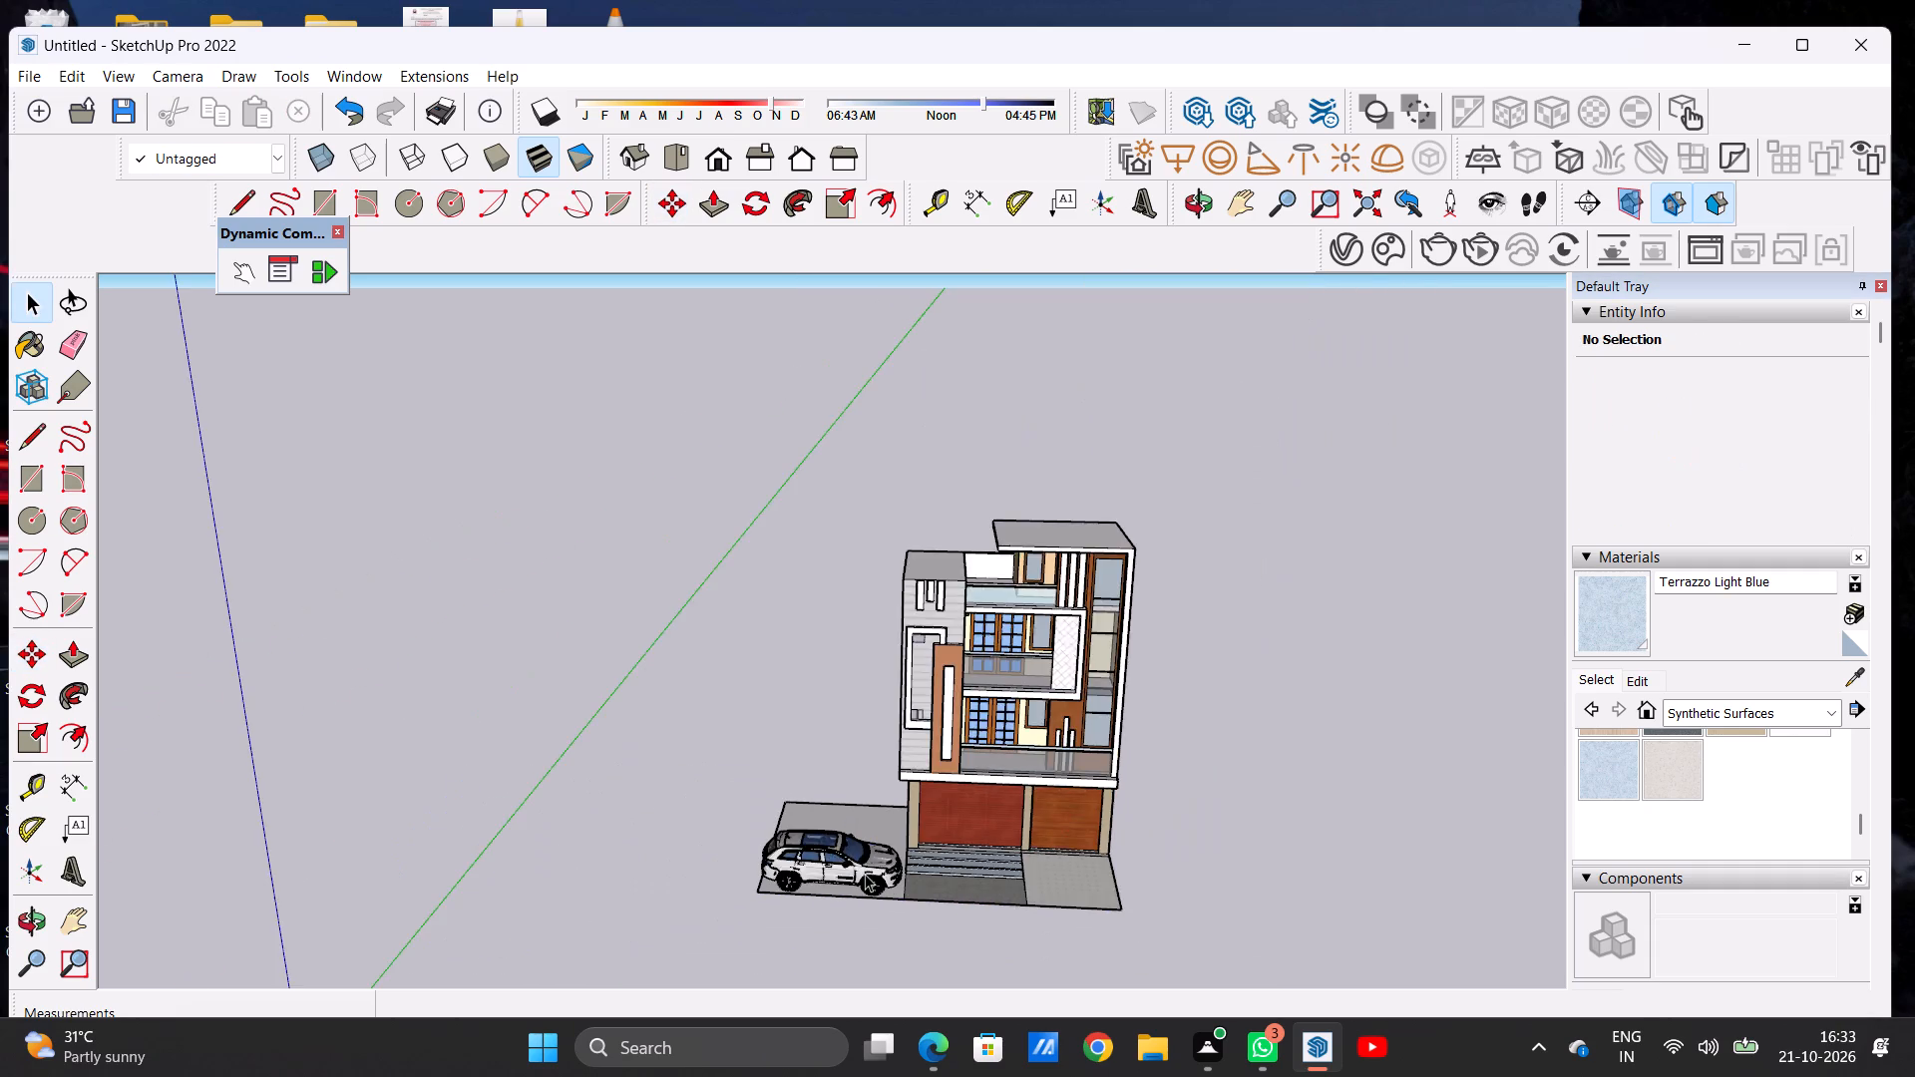
scroll(865, 874, "up", 16)
middle_click_drag(833, 882, 827, 764)
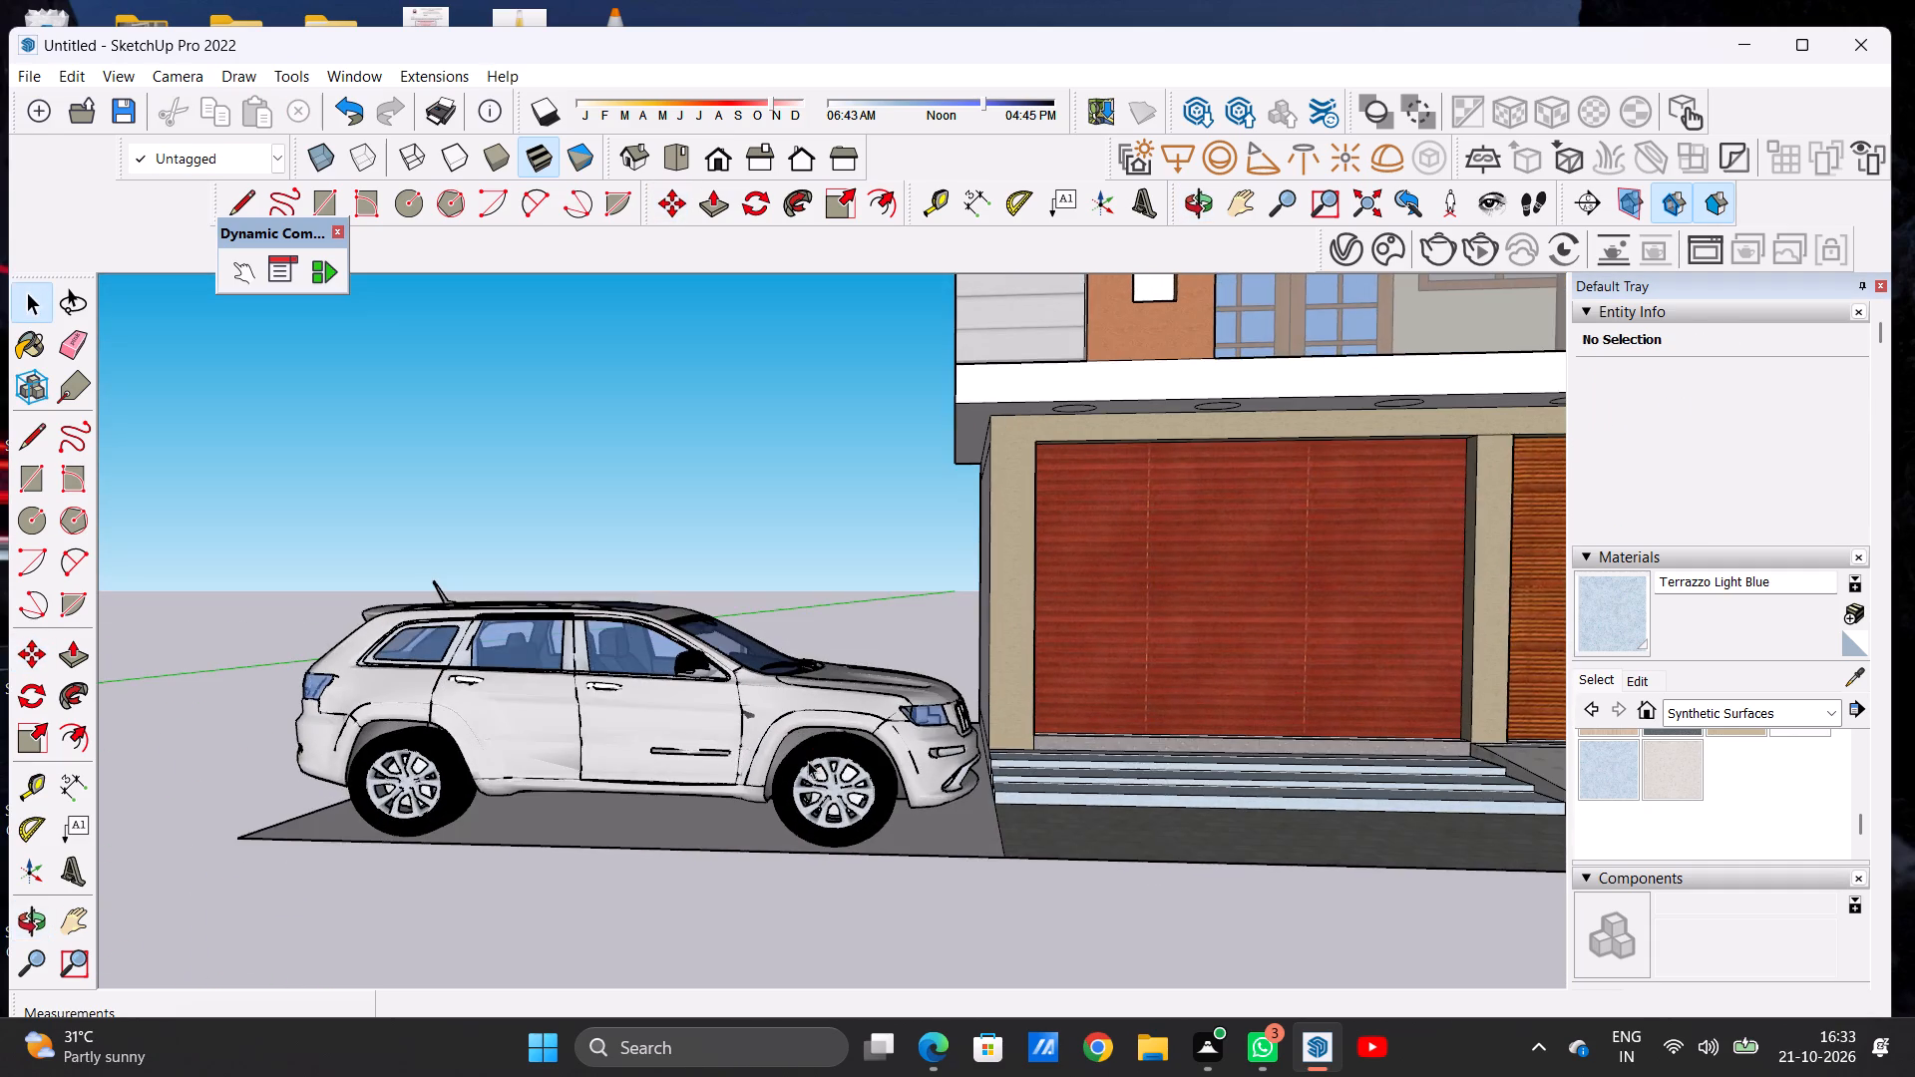
scroll(730, 752, "up", 5)
scroll(646, 752, "up", 6)
scroll(575, 743, "down", 5)
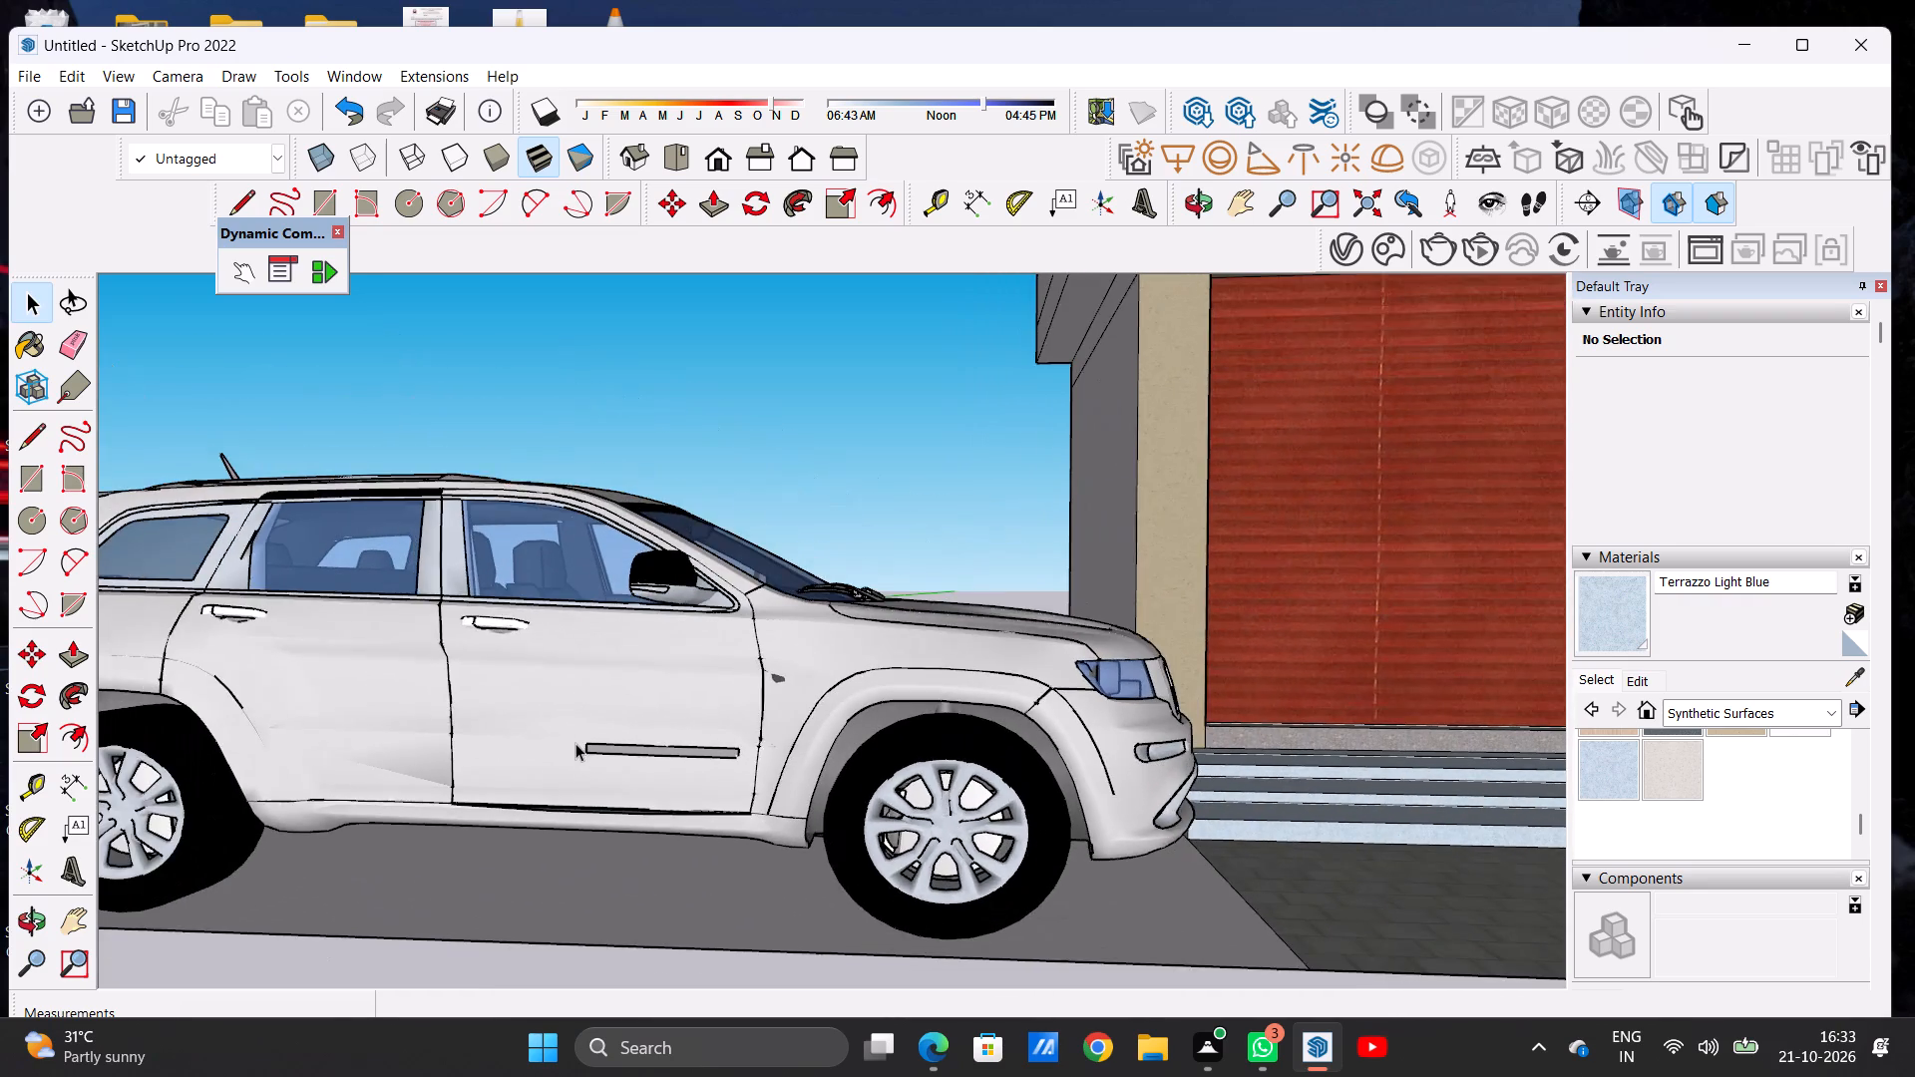
scroll(805, 745, "down", 5)
middle_click_drag(831, 694, 416, 824)
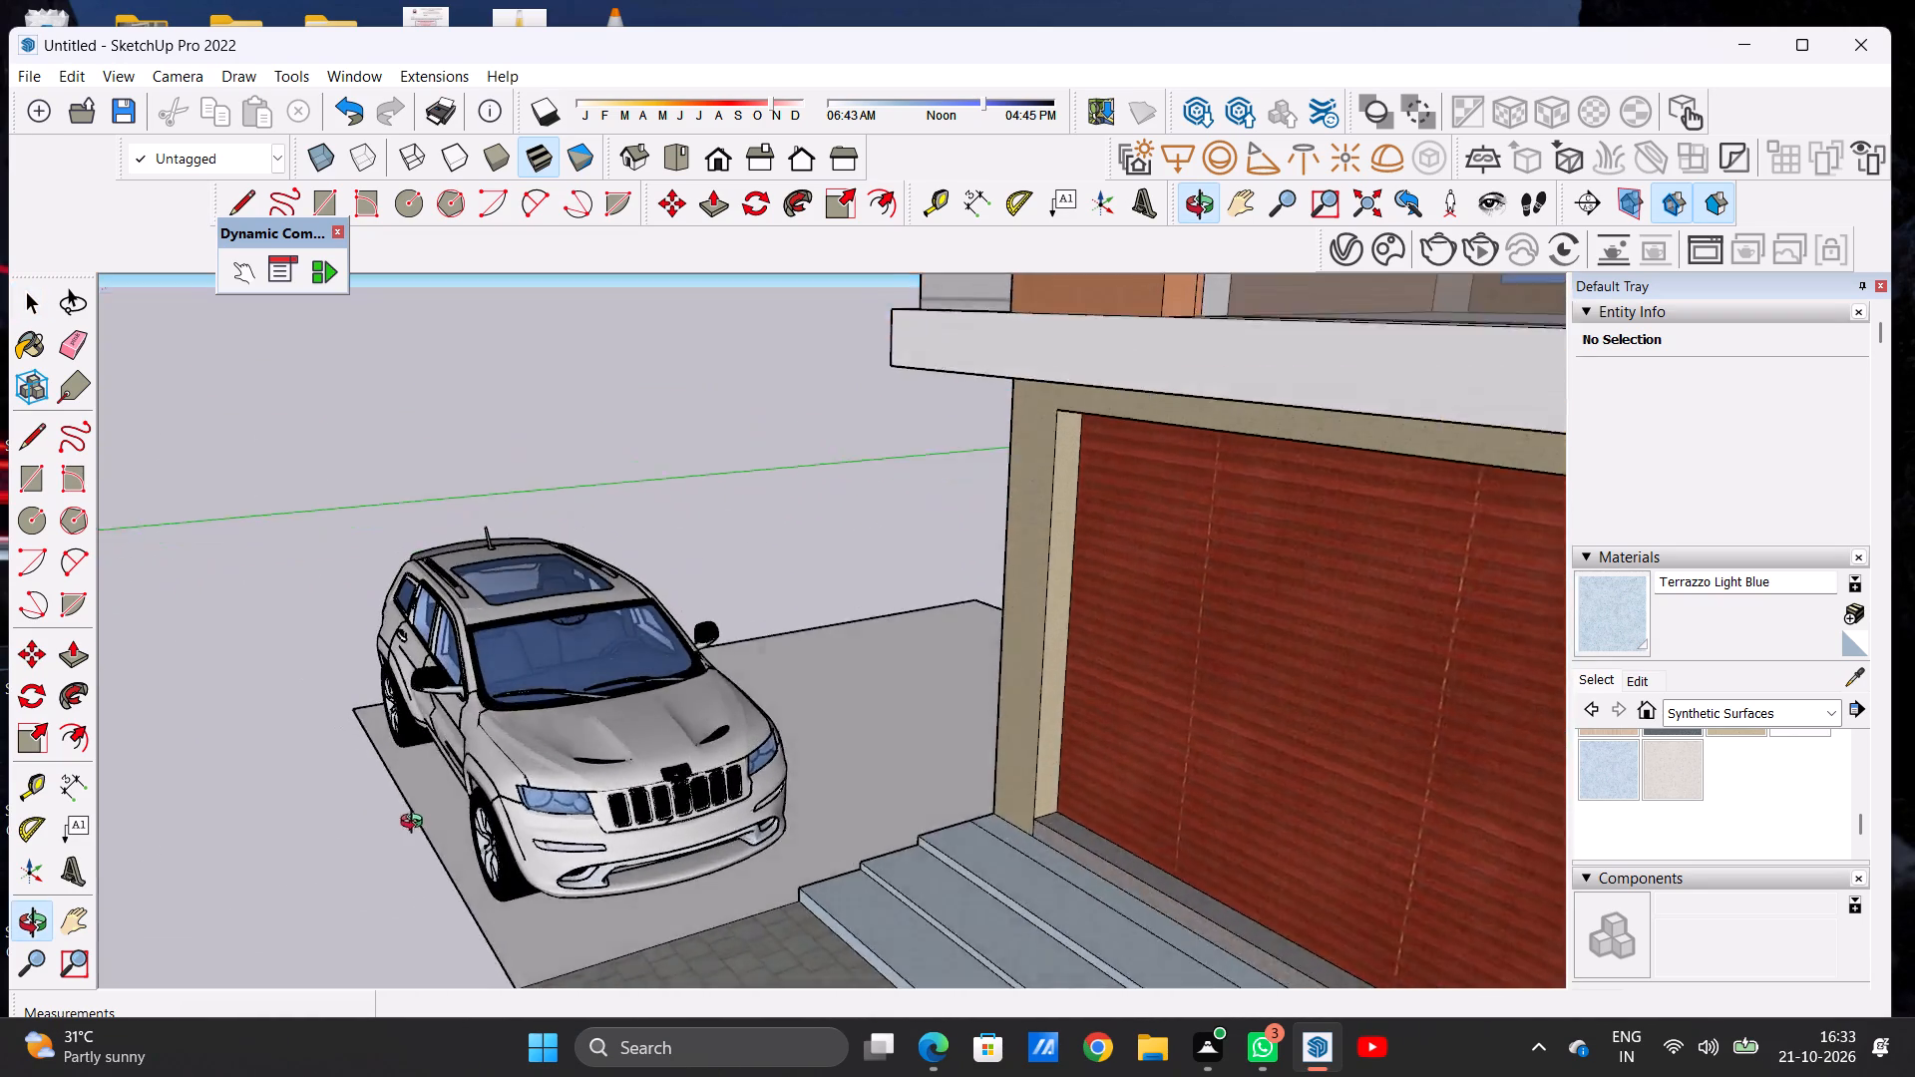
middle_click_drag(416, 824, 1280, 753)
Inspect the car's rear light and the body seams of its rear and side panels up close.
scroll(841, 803, "up", 3)
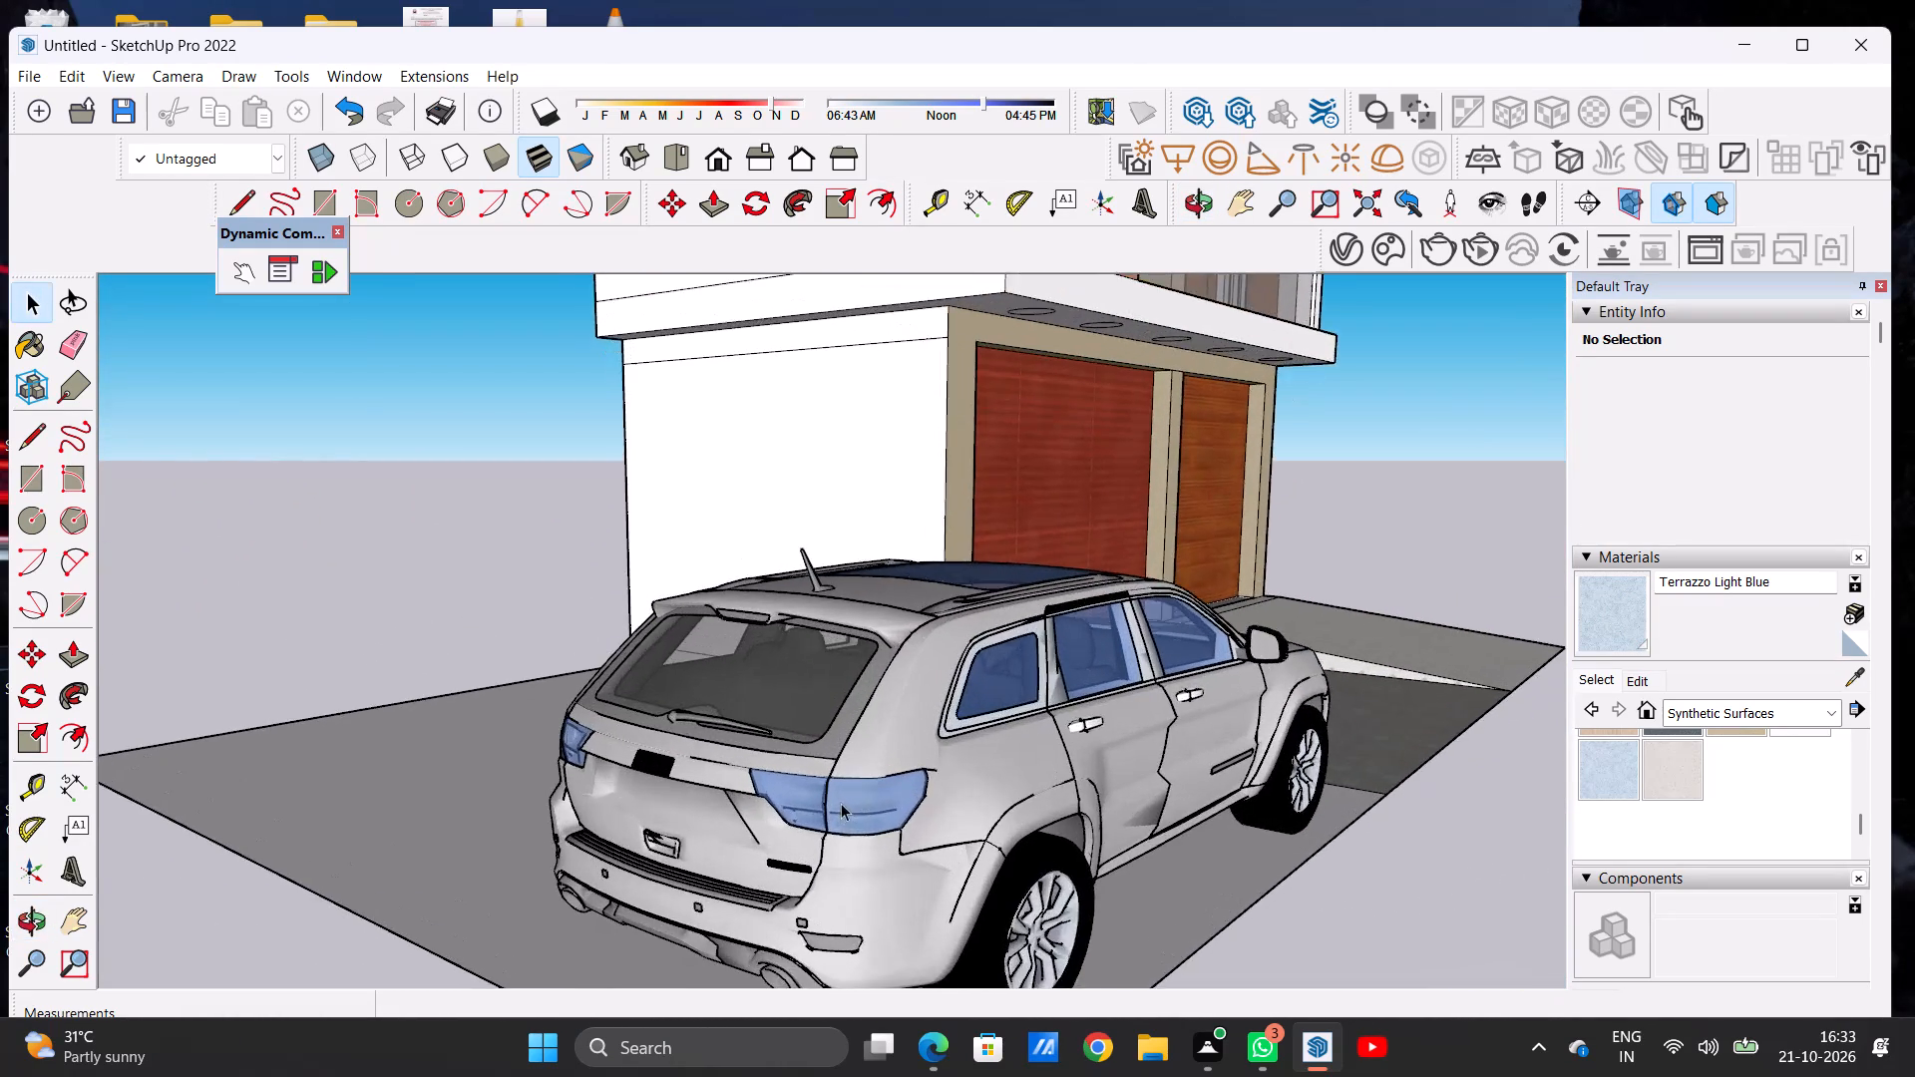
scroll(839, 808, "up", 15)
scroll(822, 825, "up", 8)
scroll(636, 829, "down", 7)
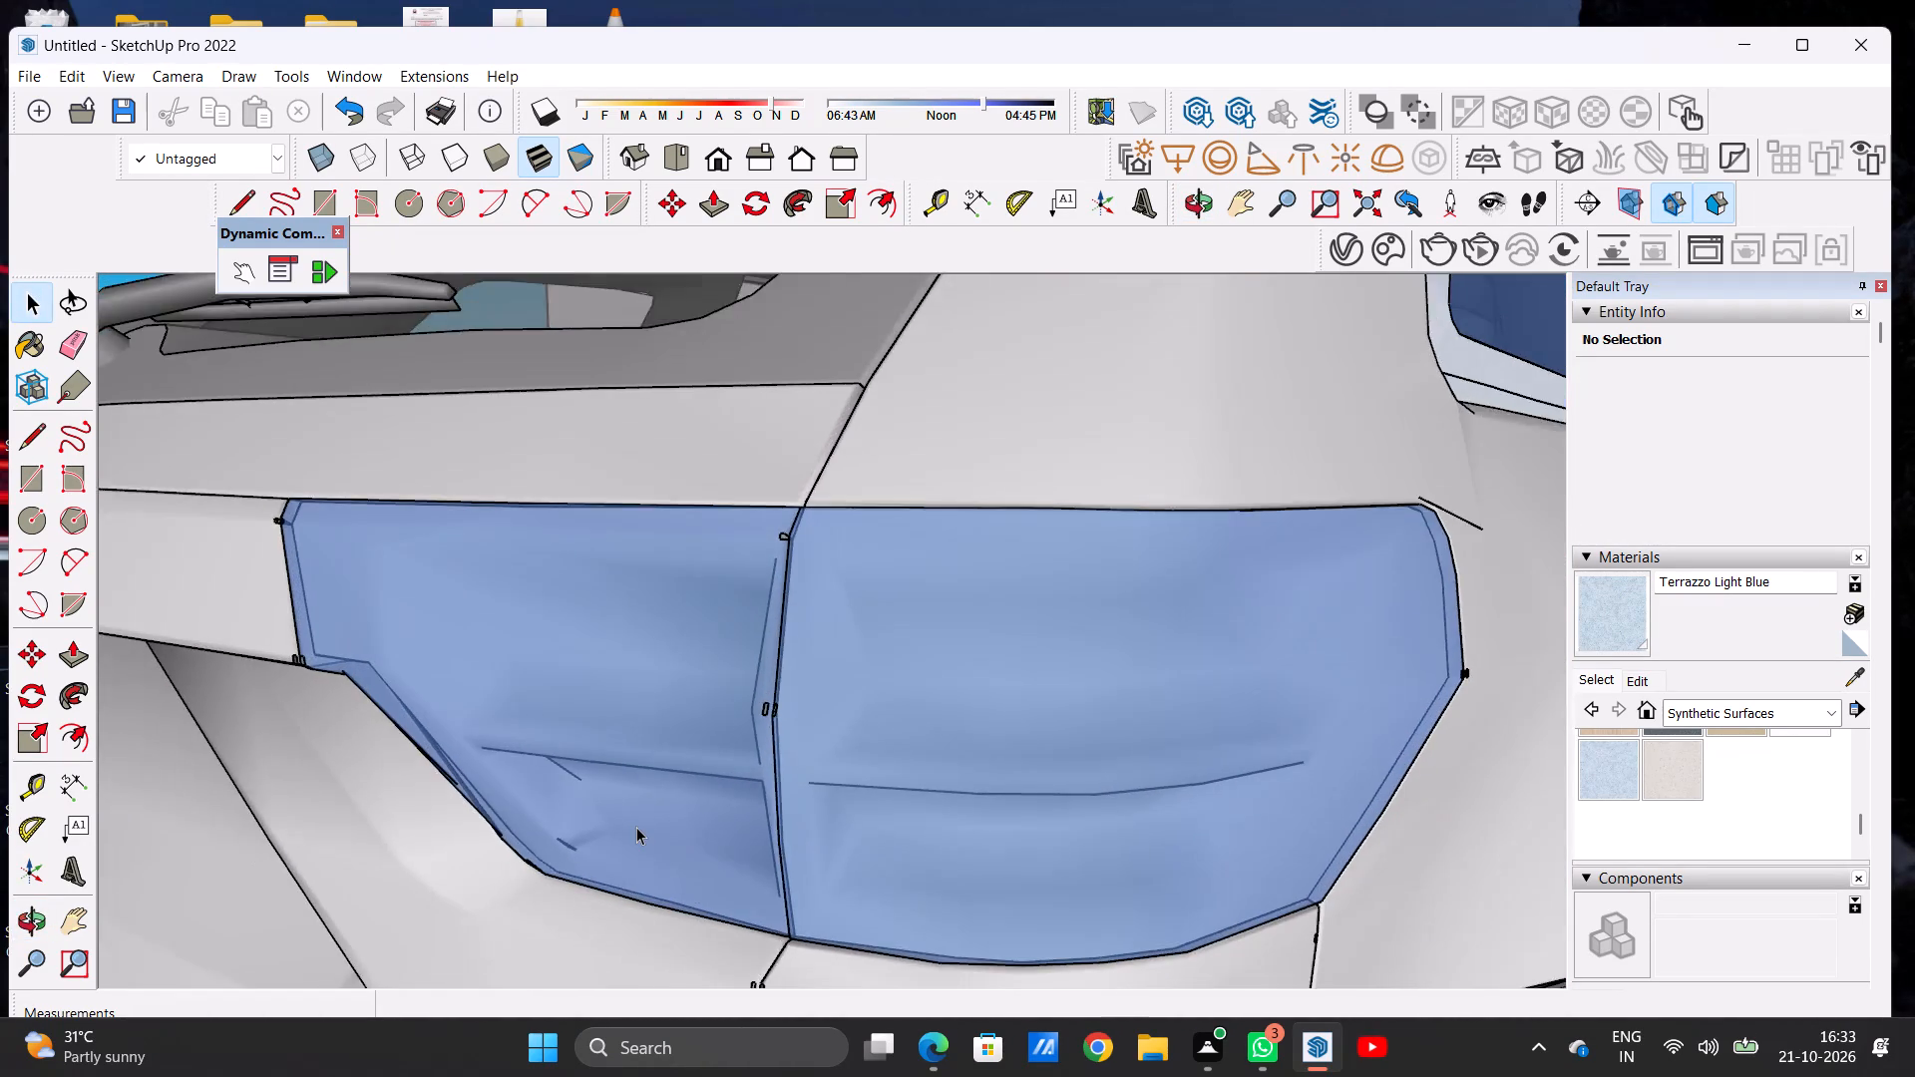
scroll(636, 827, "down", 2)
scroll(636, 827, "down", 20)
scroll(636, 827, "down", 6)
scroll(687, 835, "up", 6)
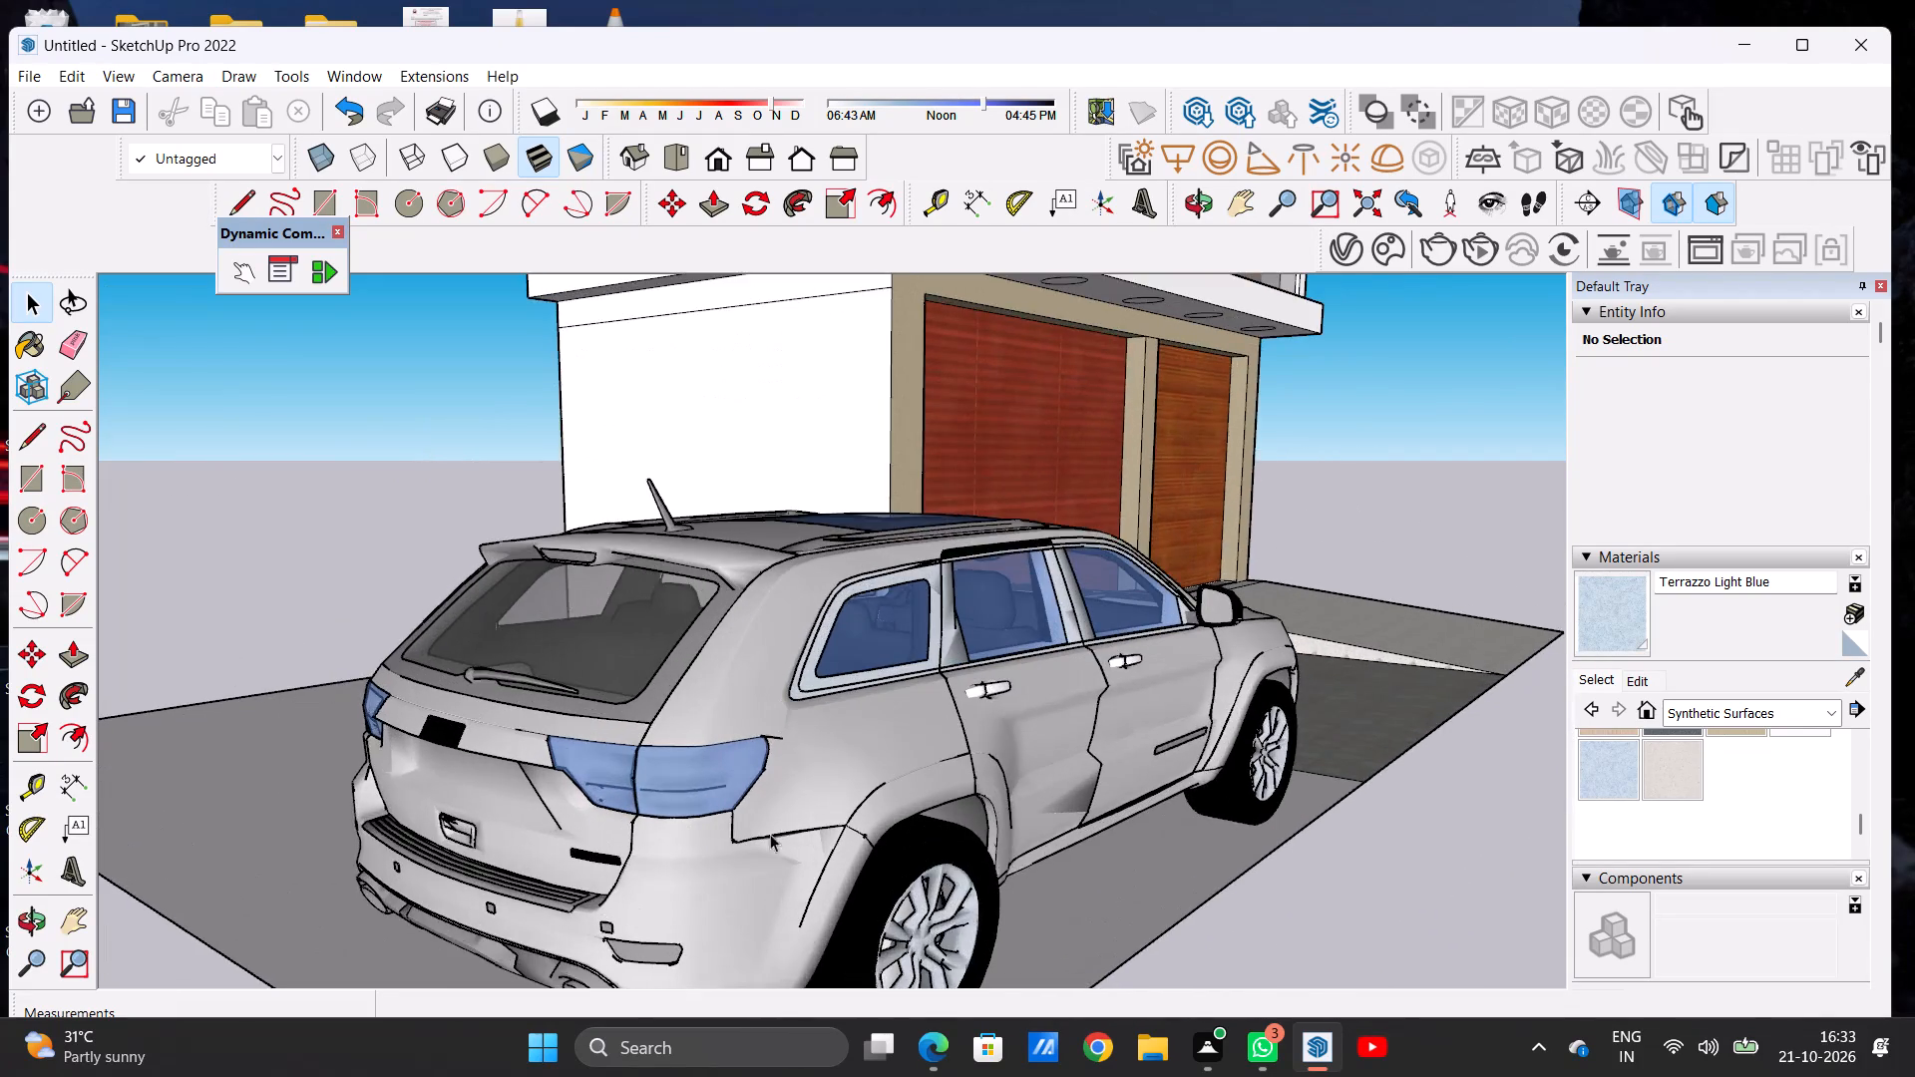
scroll(770, 834, "up", 19)
scroll(792, 834, "up", 7)
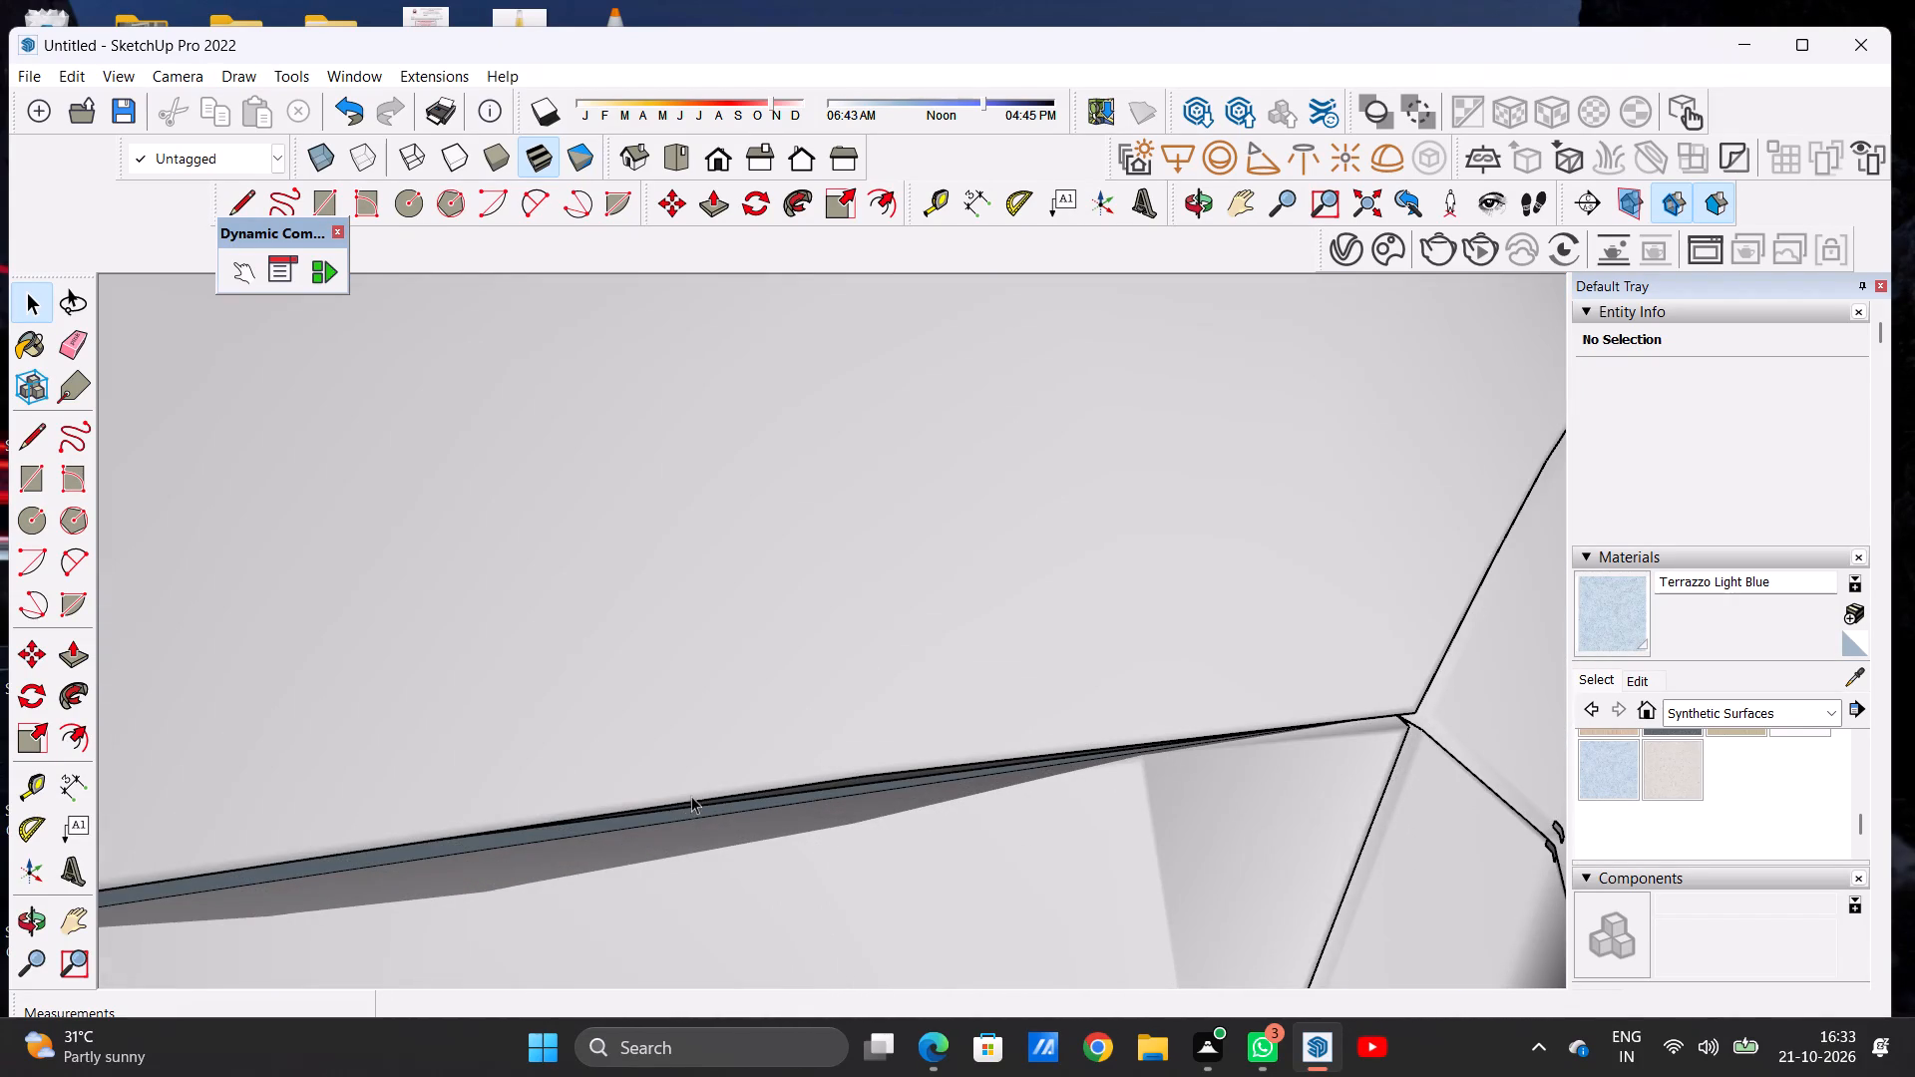
middle_click_drag(679, 823, 332, 786)
scroll(679, 823, "up", 1)
scroll(501, 801, "down", 7)
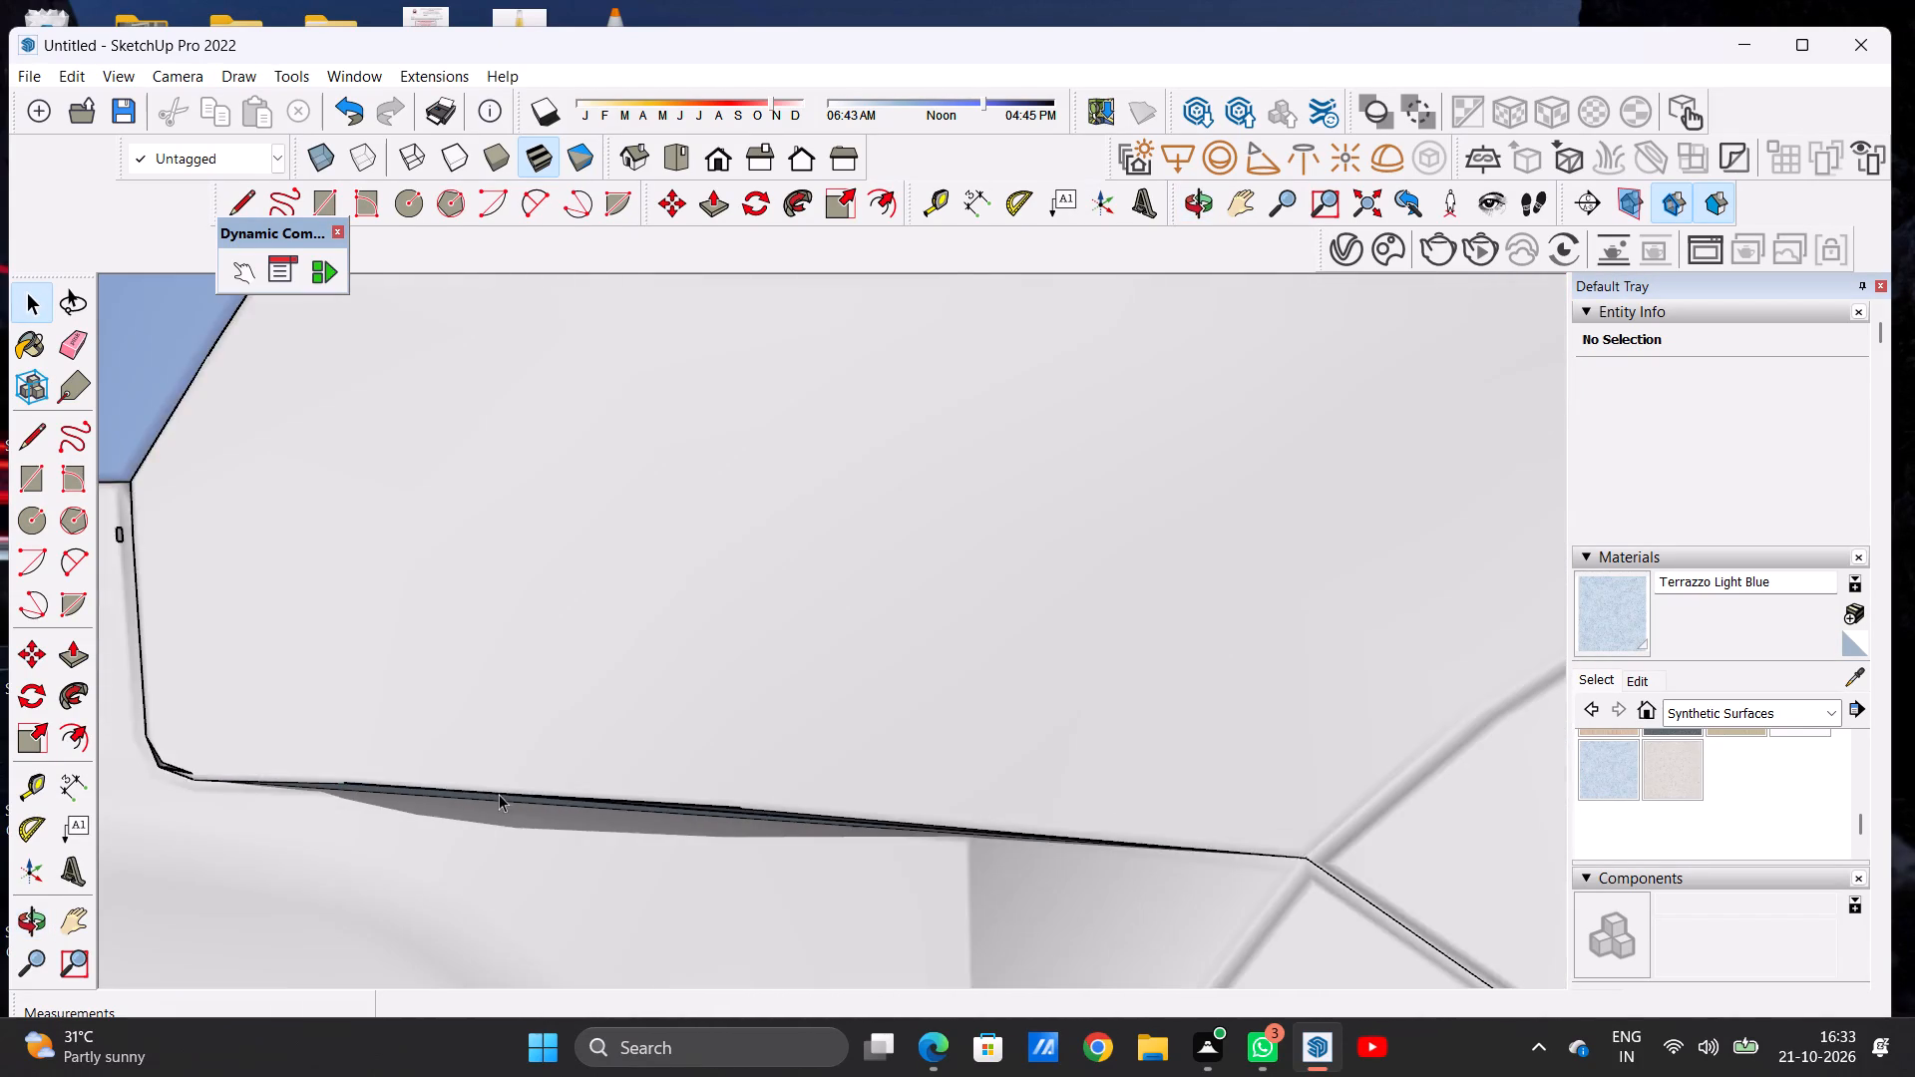
scroll(499, 794, "down", 14)
scroll(336, 807, "up", 1)
scroll(290, 801, "down", 15)
scroll(320, 786, "up", 1)
scroll(320, 786, "down", 8)
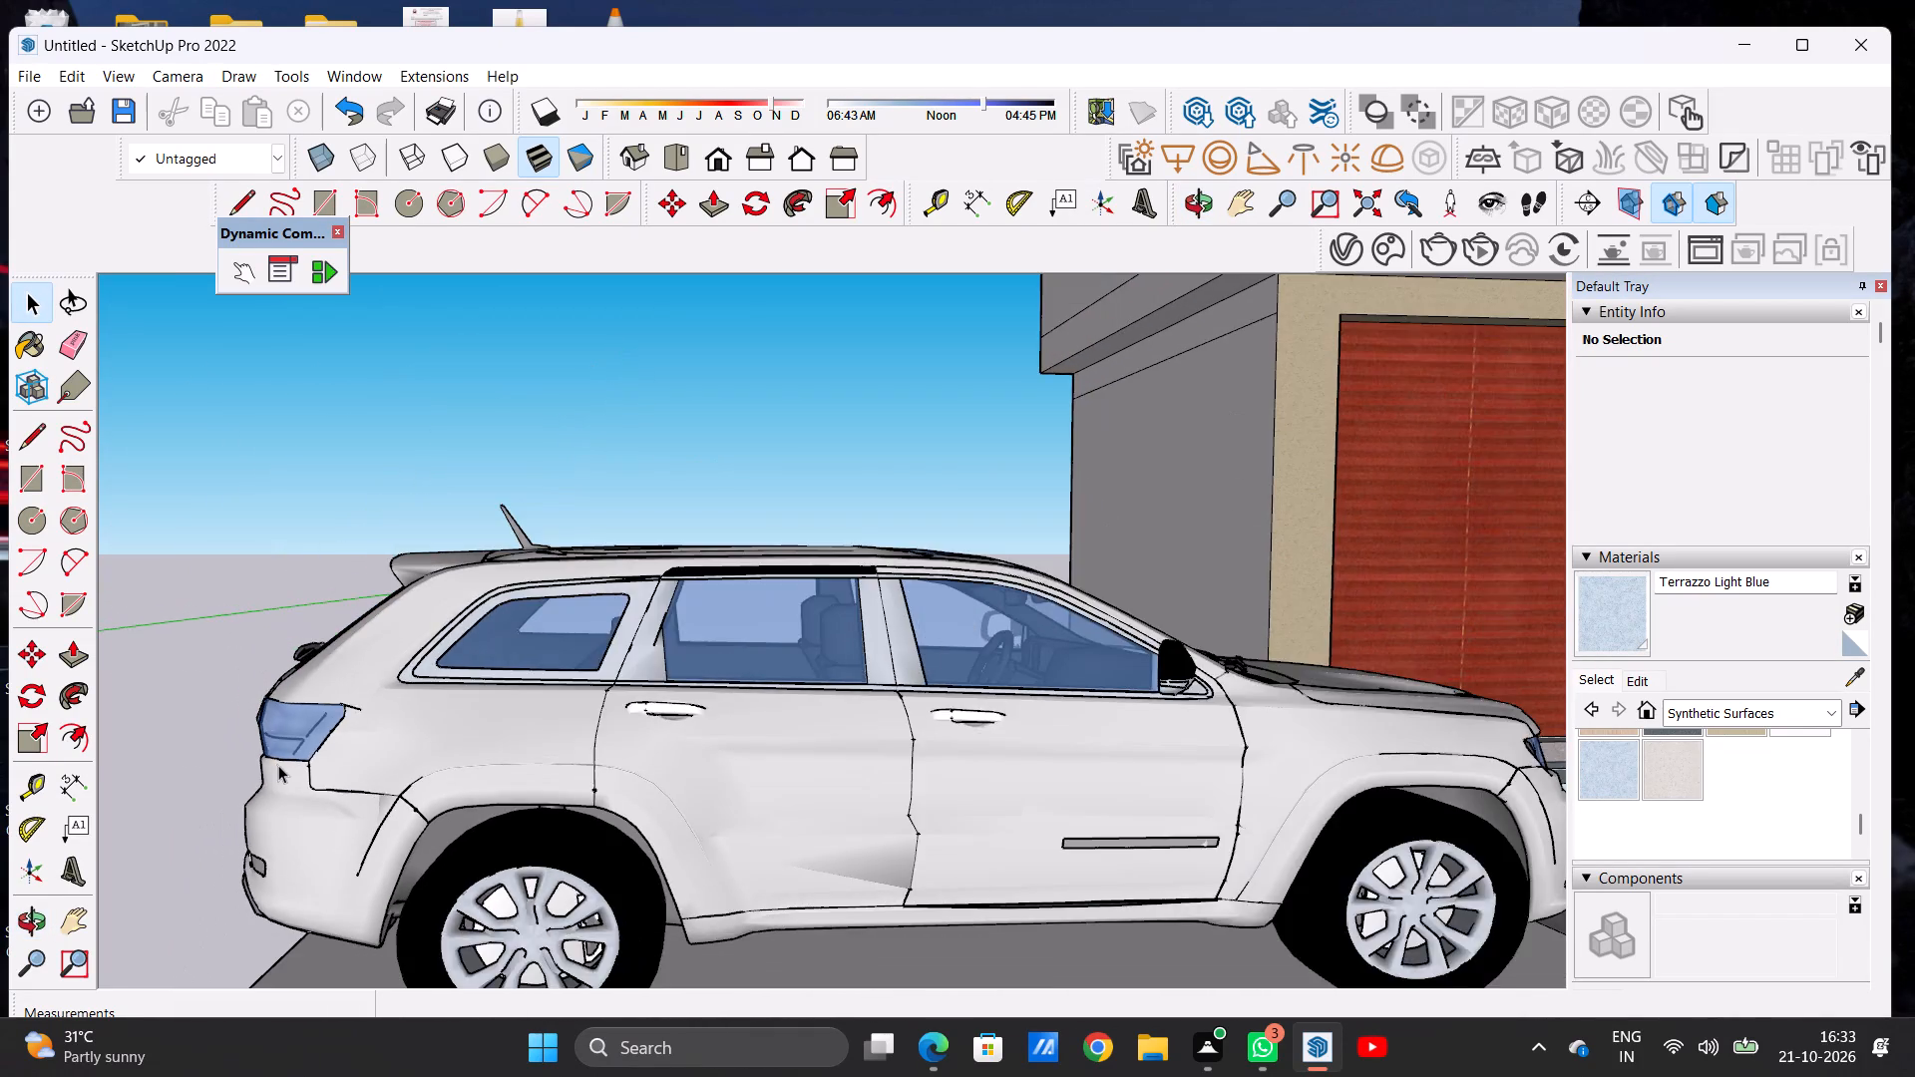
scroll(277, 765, "down", 17)
Inspect the car's front end, including the bonnet, grille and headlight, and its position relative to the entrance steps.
scroll(575, 763, "up", 7)
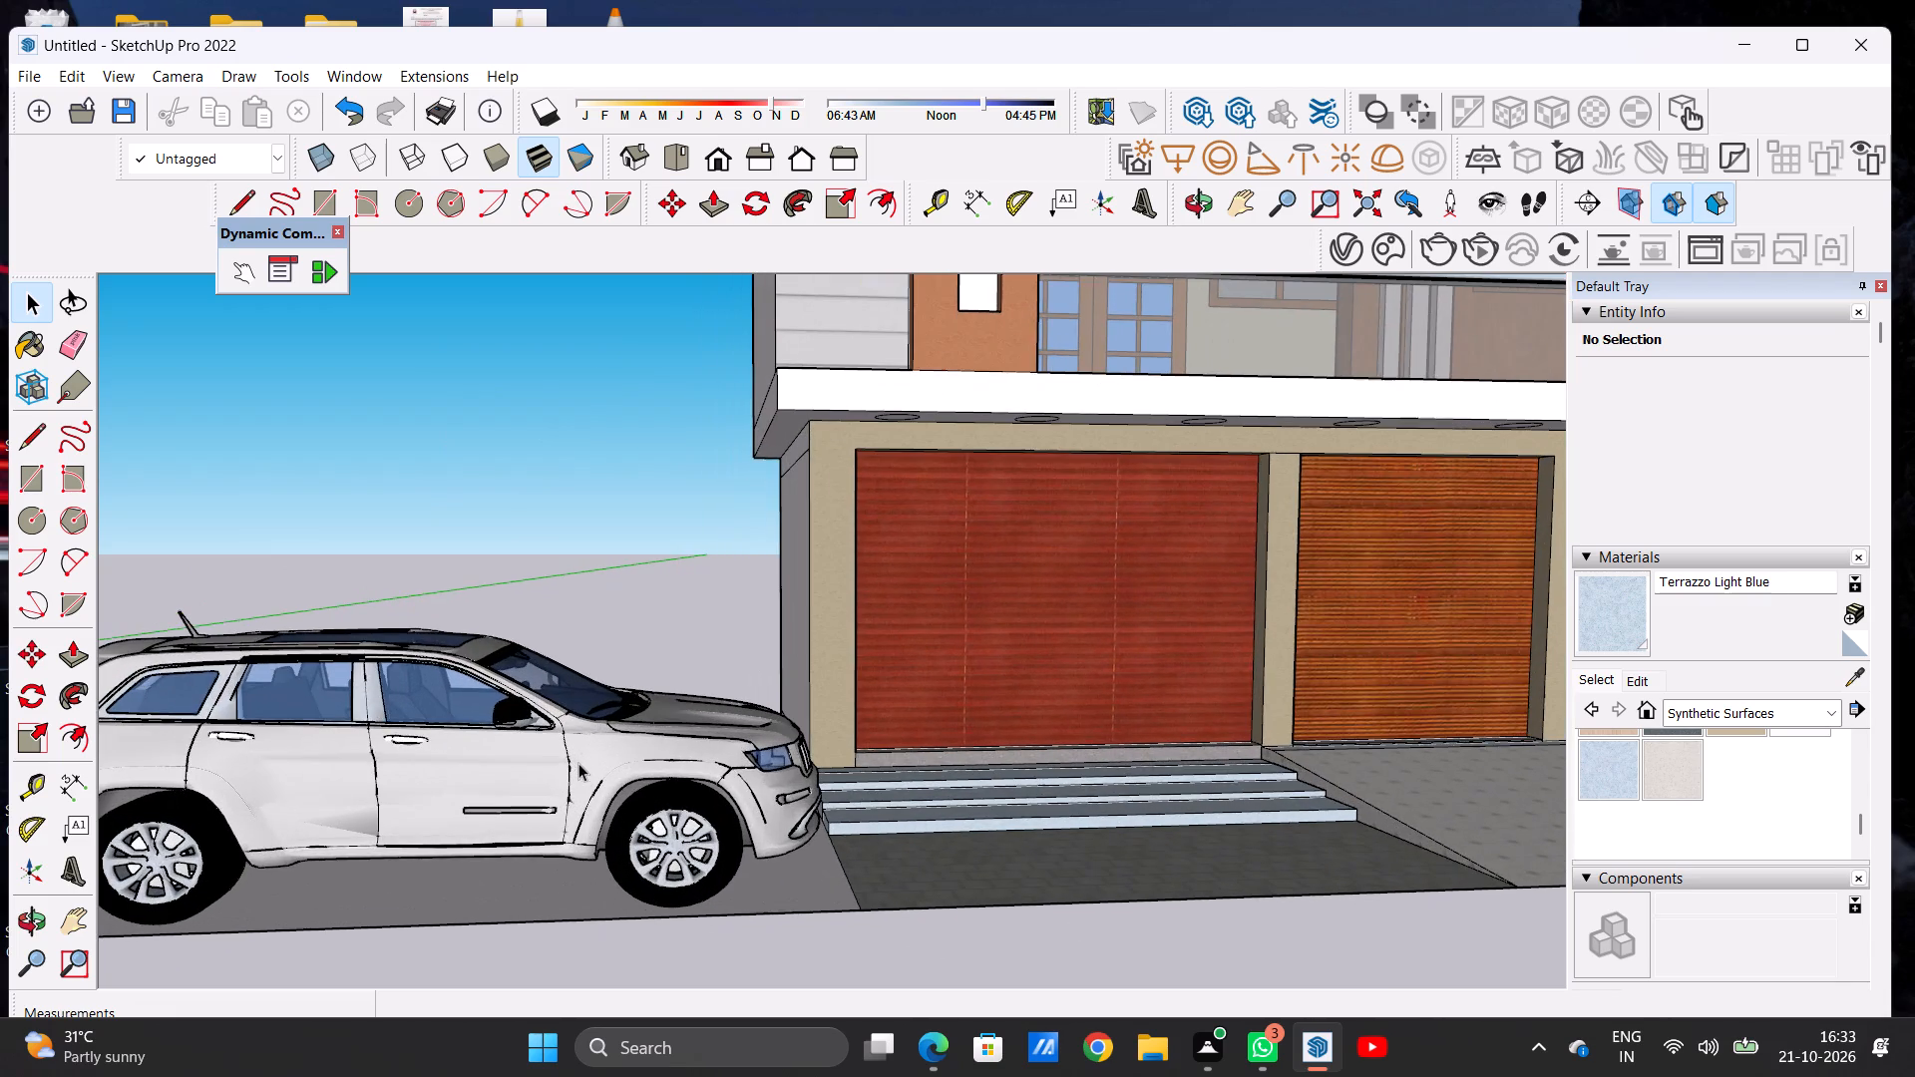
scroll(781, 804, "up", 6)
middle_click_drag(781, 804, 407, 828)
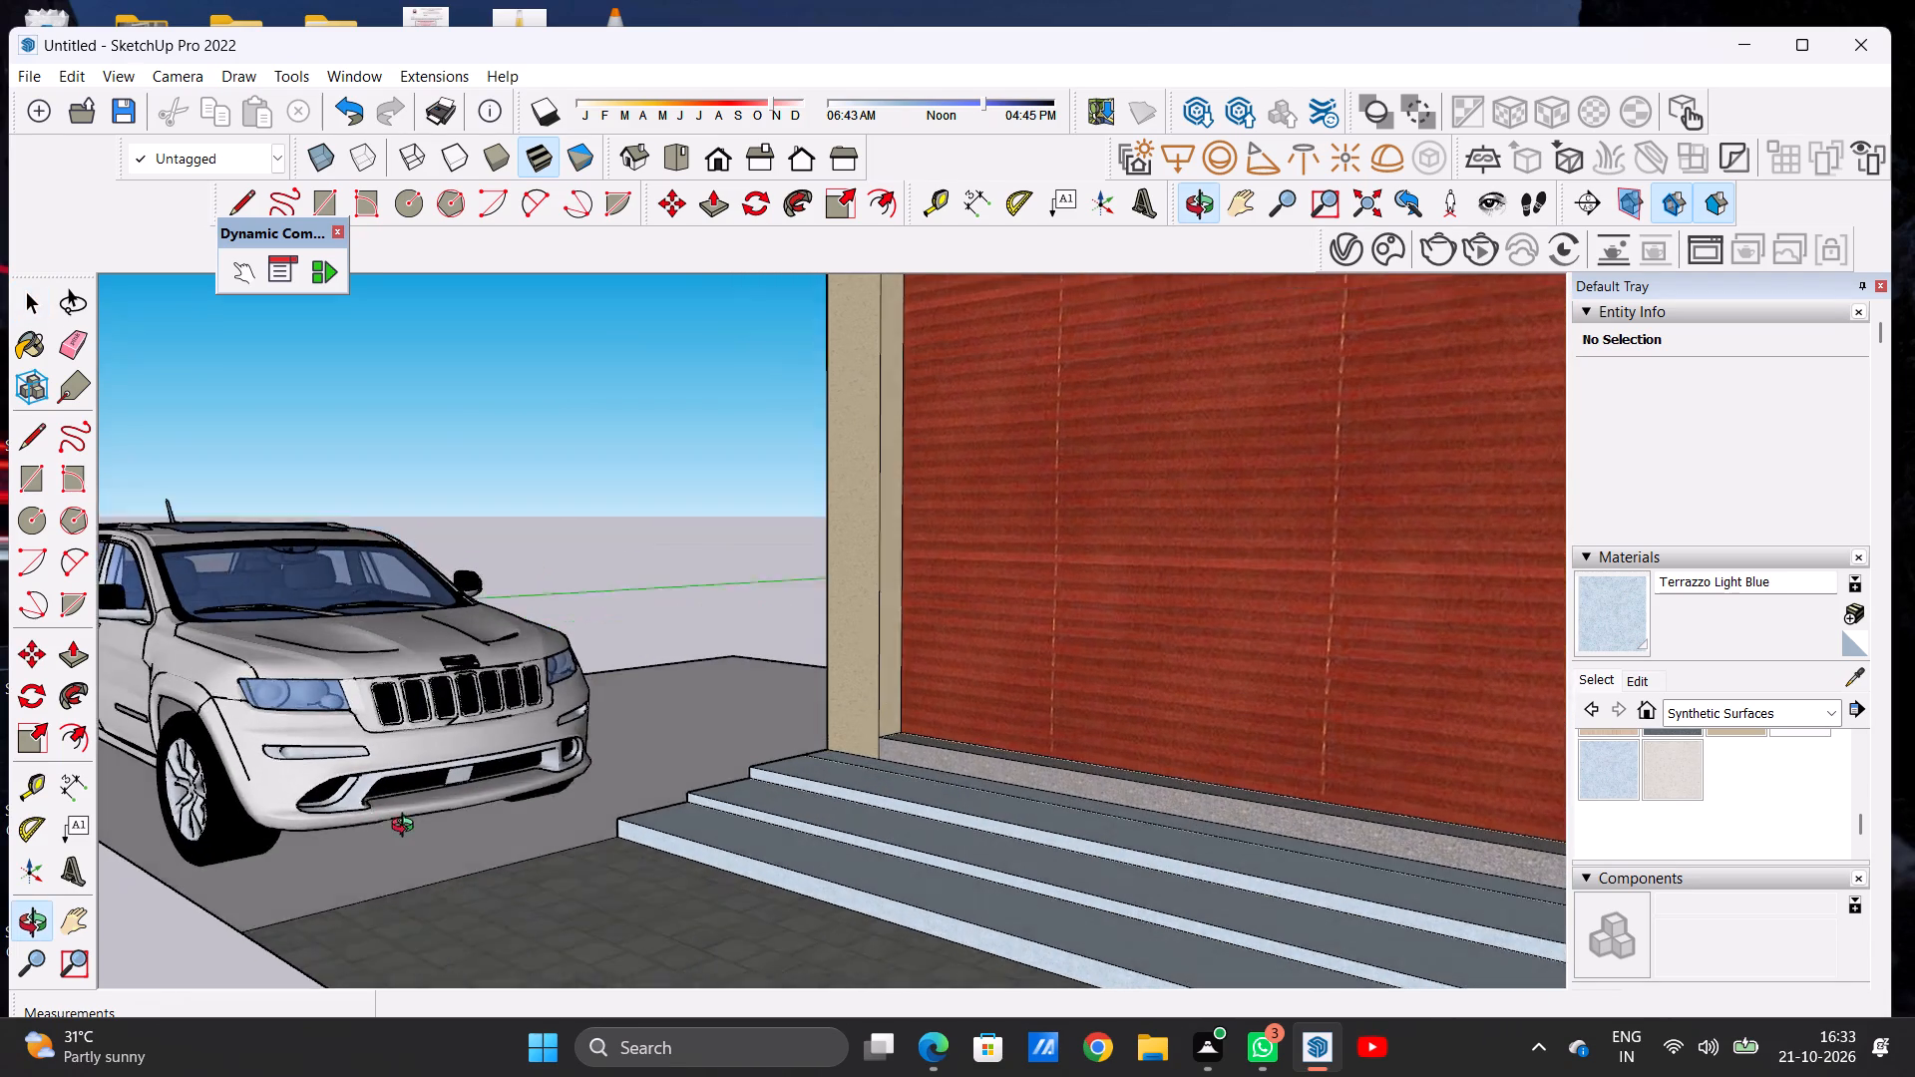
middle_click_drag(407, 828, 650, 886)
scroll(652, 750, "up", 3)
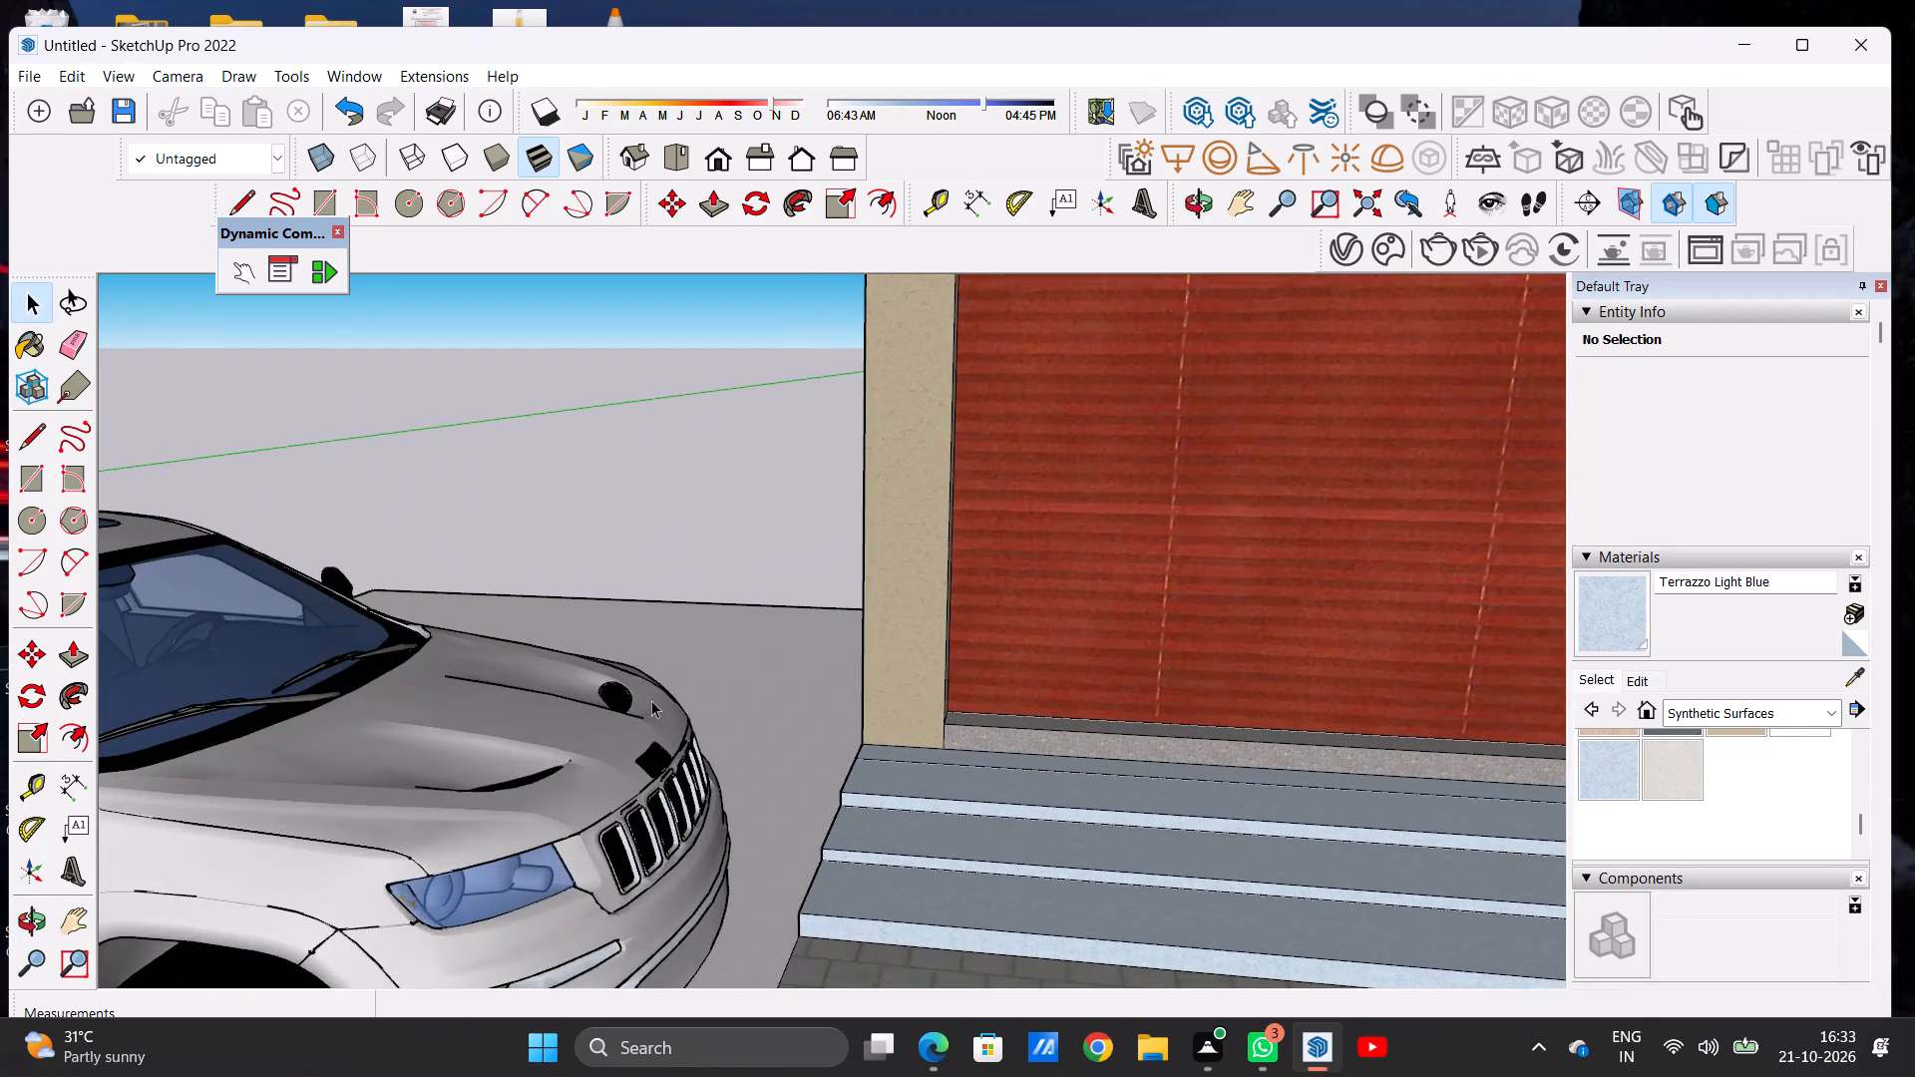
middle_click_drag(645, 700, 126, 878)
scroll(413, 599, "up", 7)
scroll(571, 639, "up", 2)
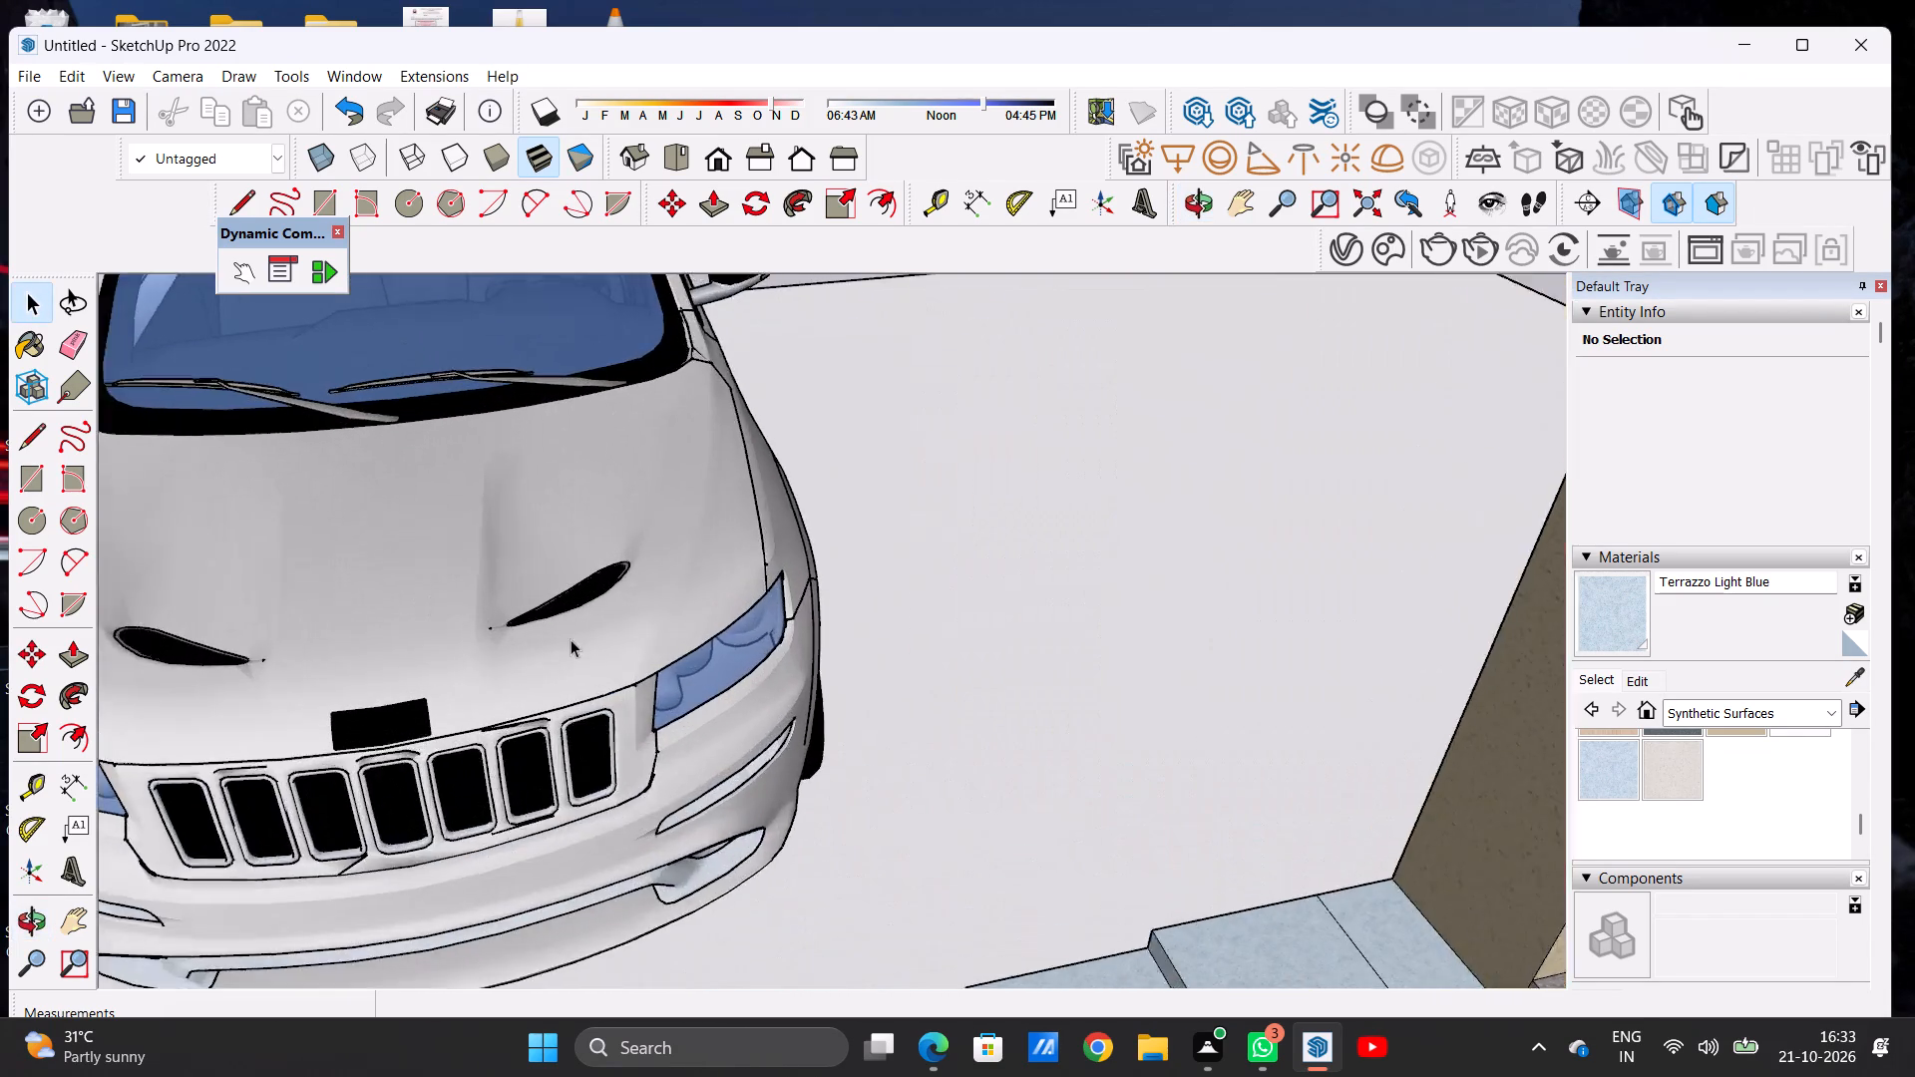
scroll(571, 639, "up", 9)
scroll(552, 560, "down", 1)
scroll(552, 560, "up", 7)
scroll(586, 616, "down", 15)
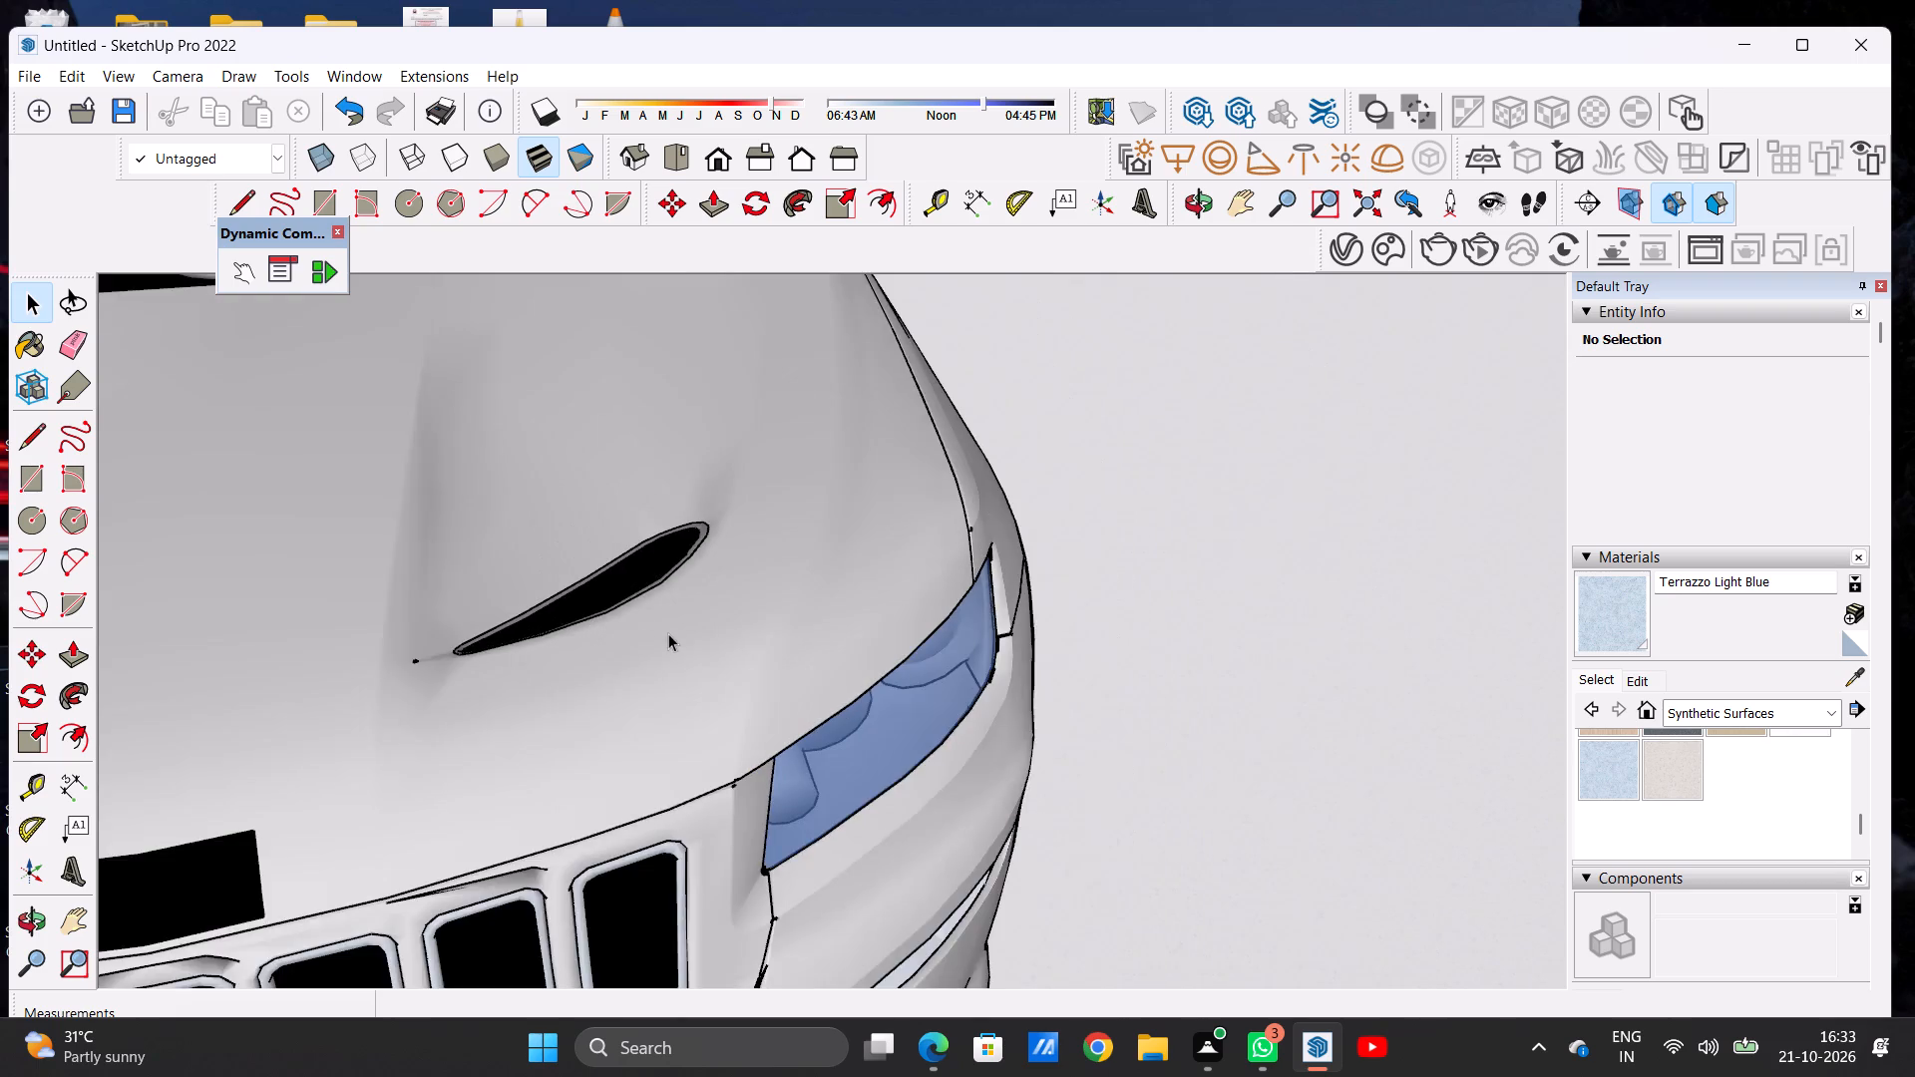
Examine the house front together with the parked car, checking its placement on the side ground beside the steps.
scroll(668, 633, "down", 18)
scroll(670, 675, "down", 9)
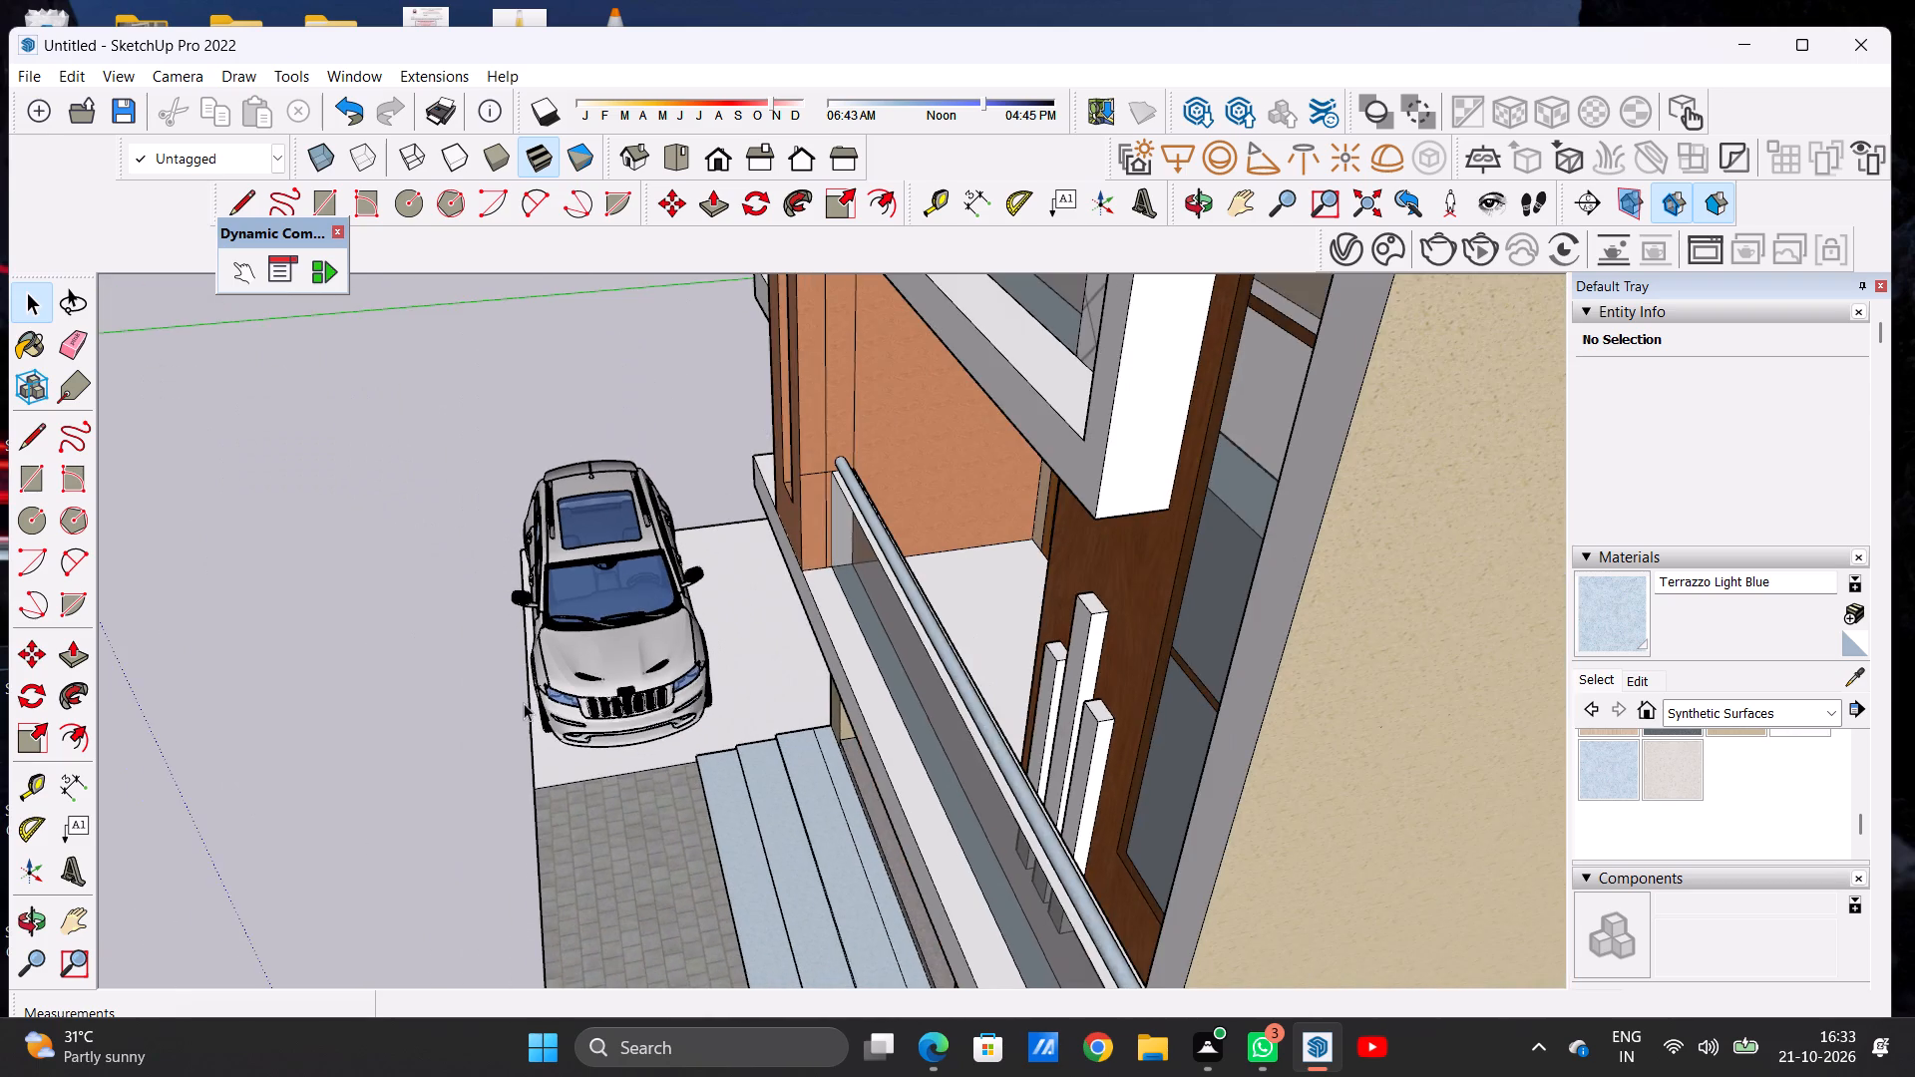
middle_click_drag(524, 703, 1045, 662)
scroll(1017, 607, "down", 16)
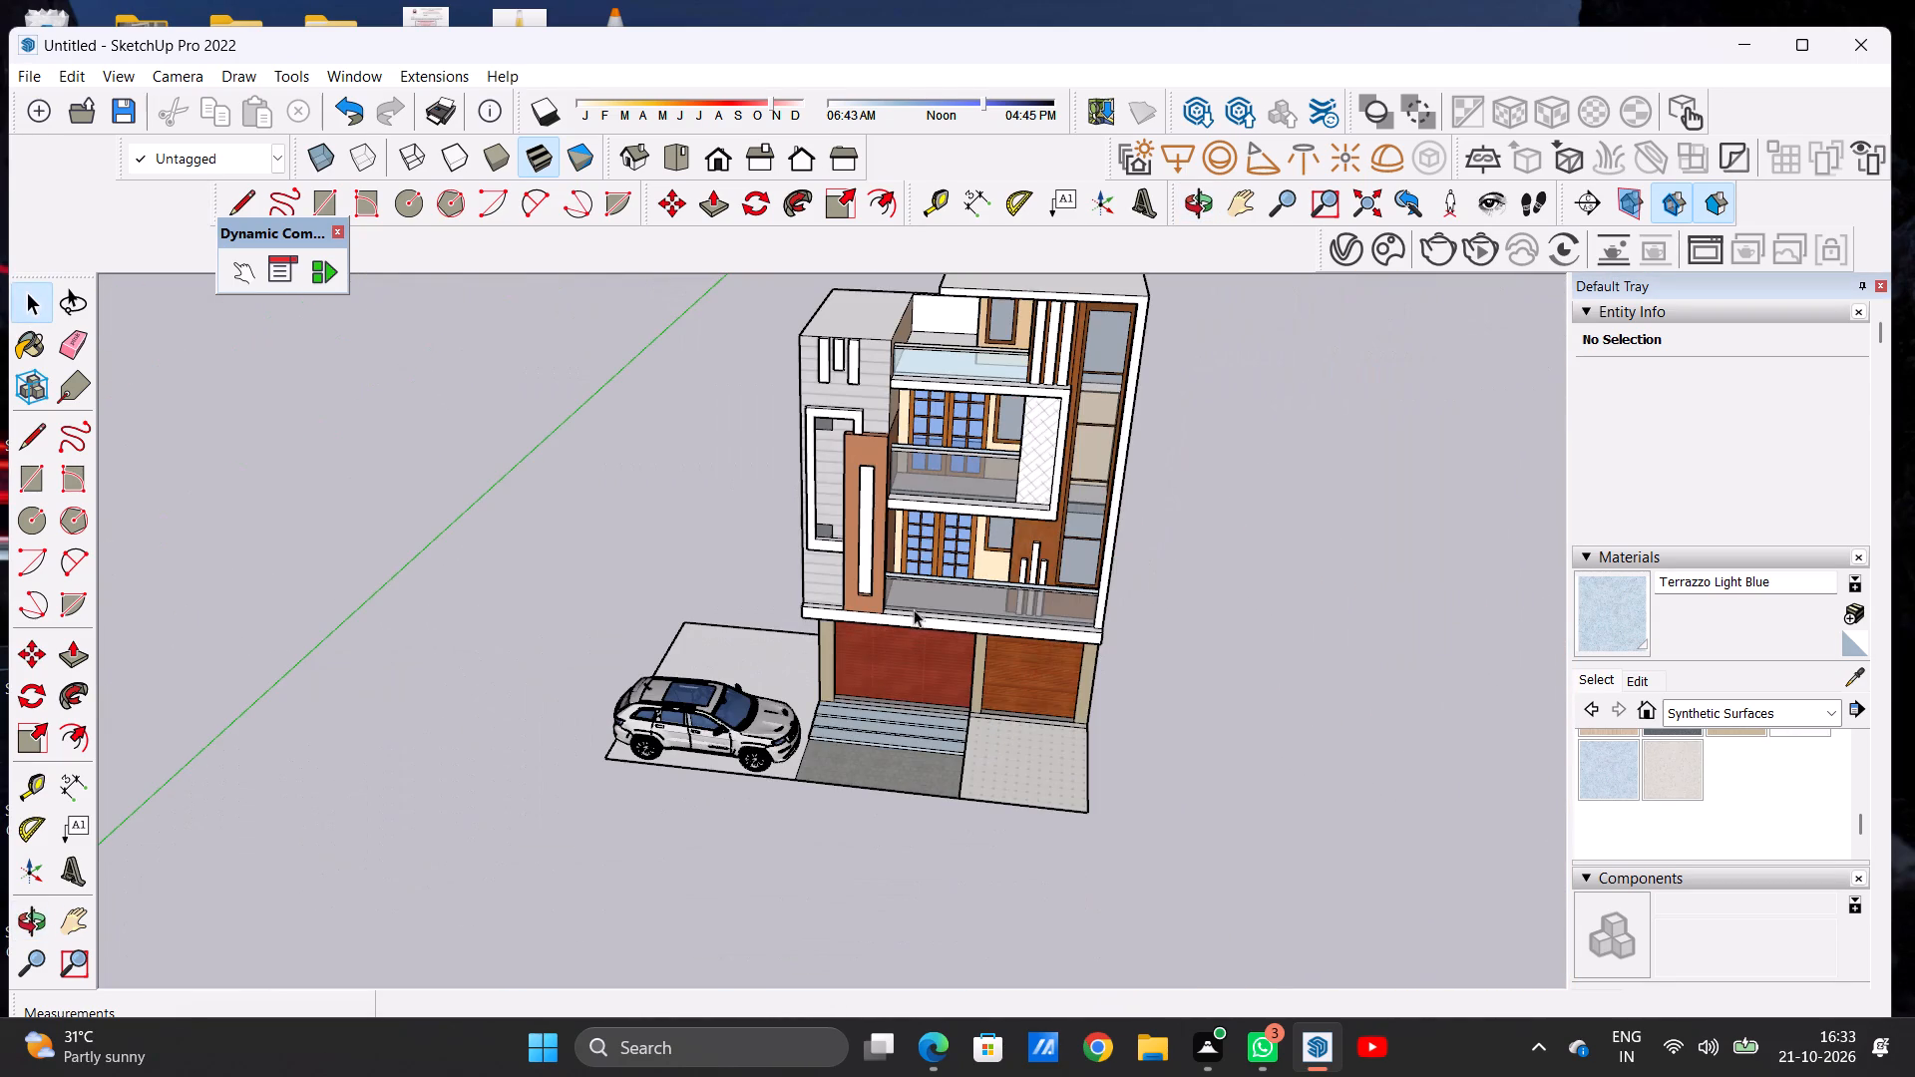
middle_click_drag(877, 649, 896, 548)
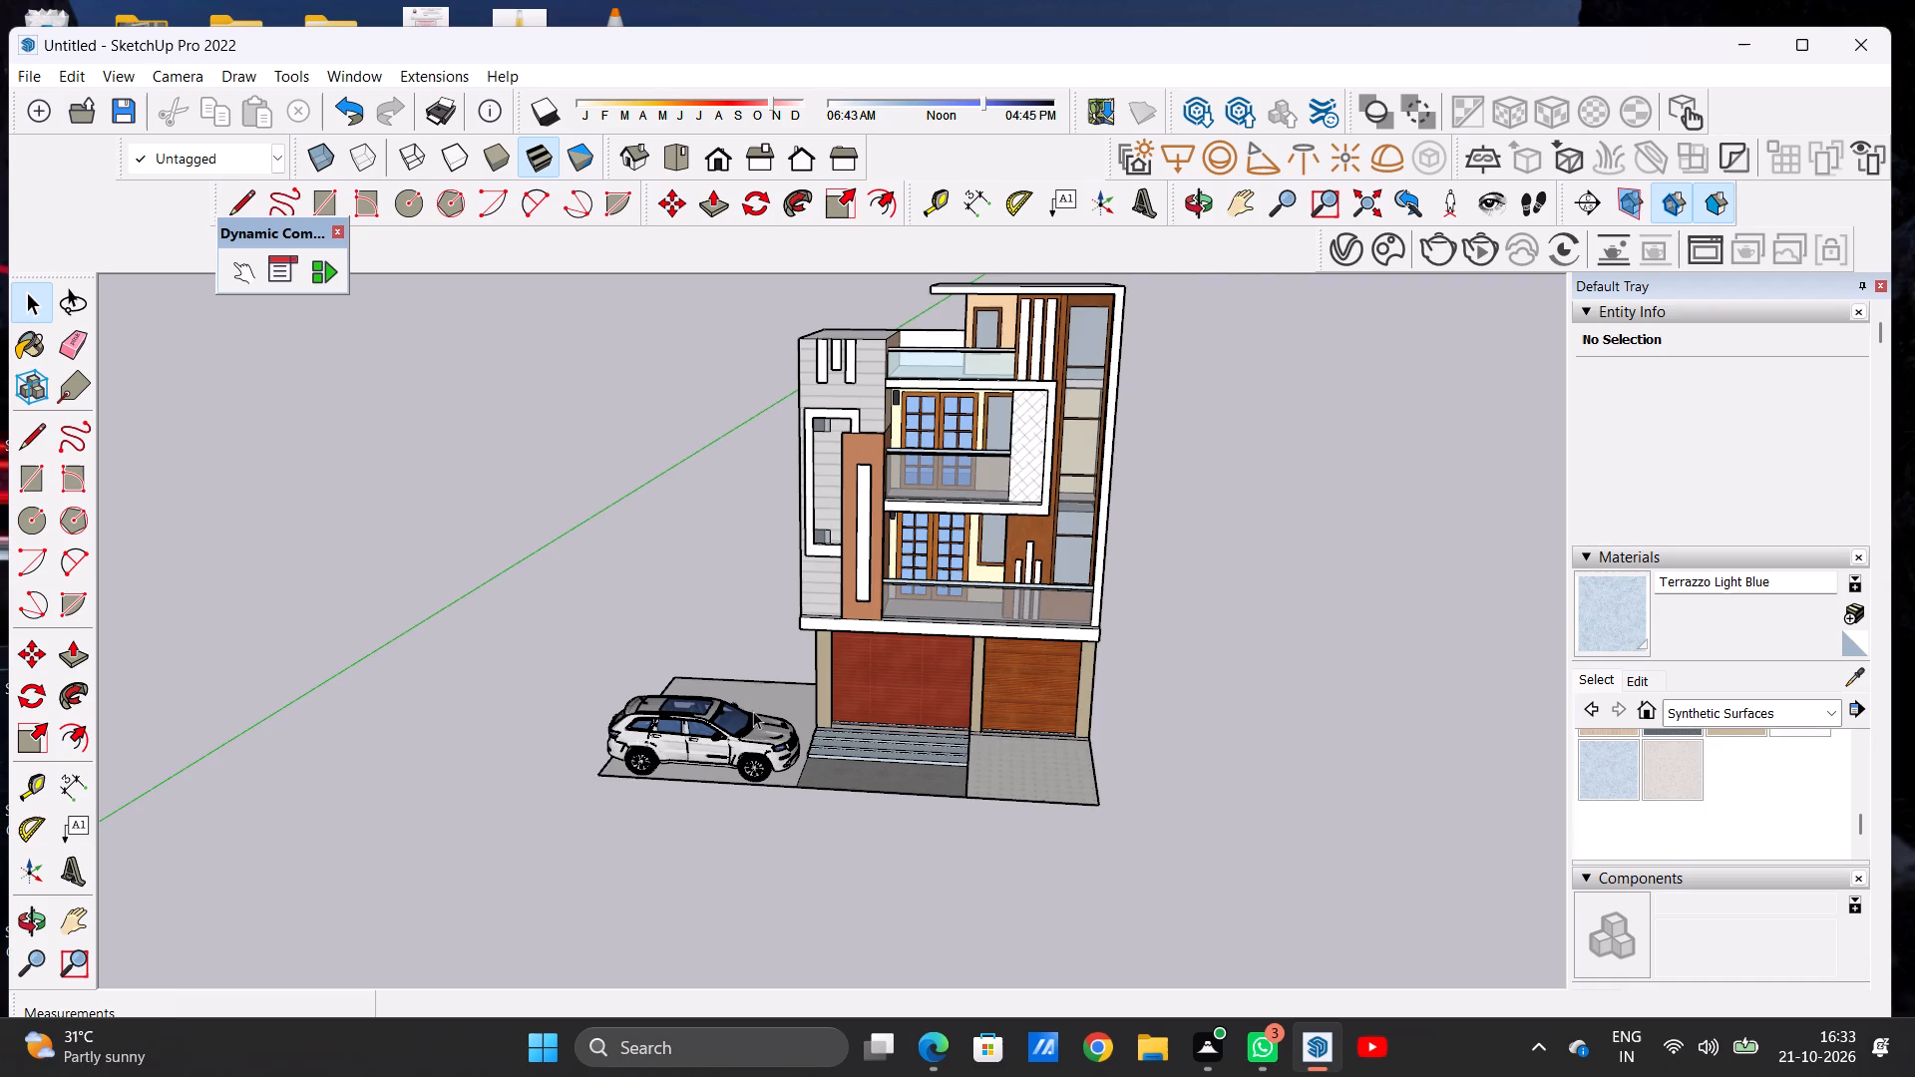
scroll(760, 717, "up", 3)
scroll(769, 726, "down", 1)
scroll(769, 726, "up", 12)
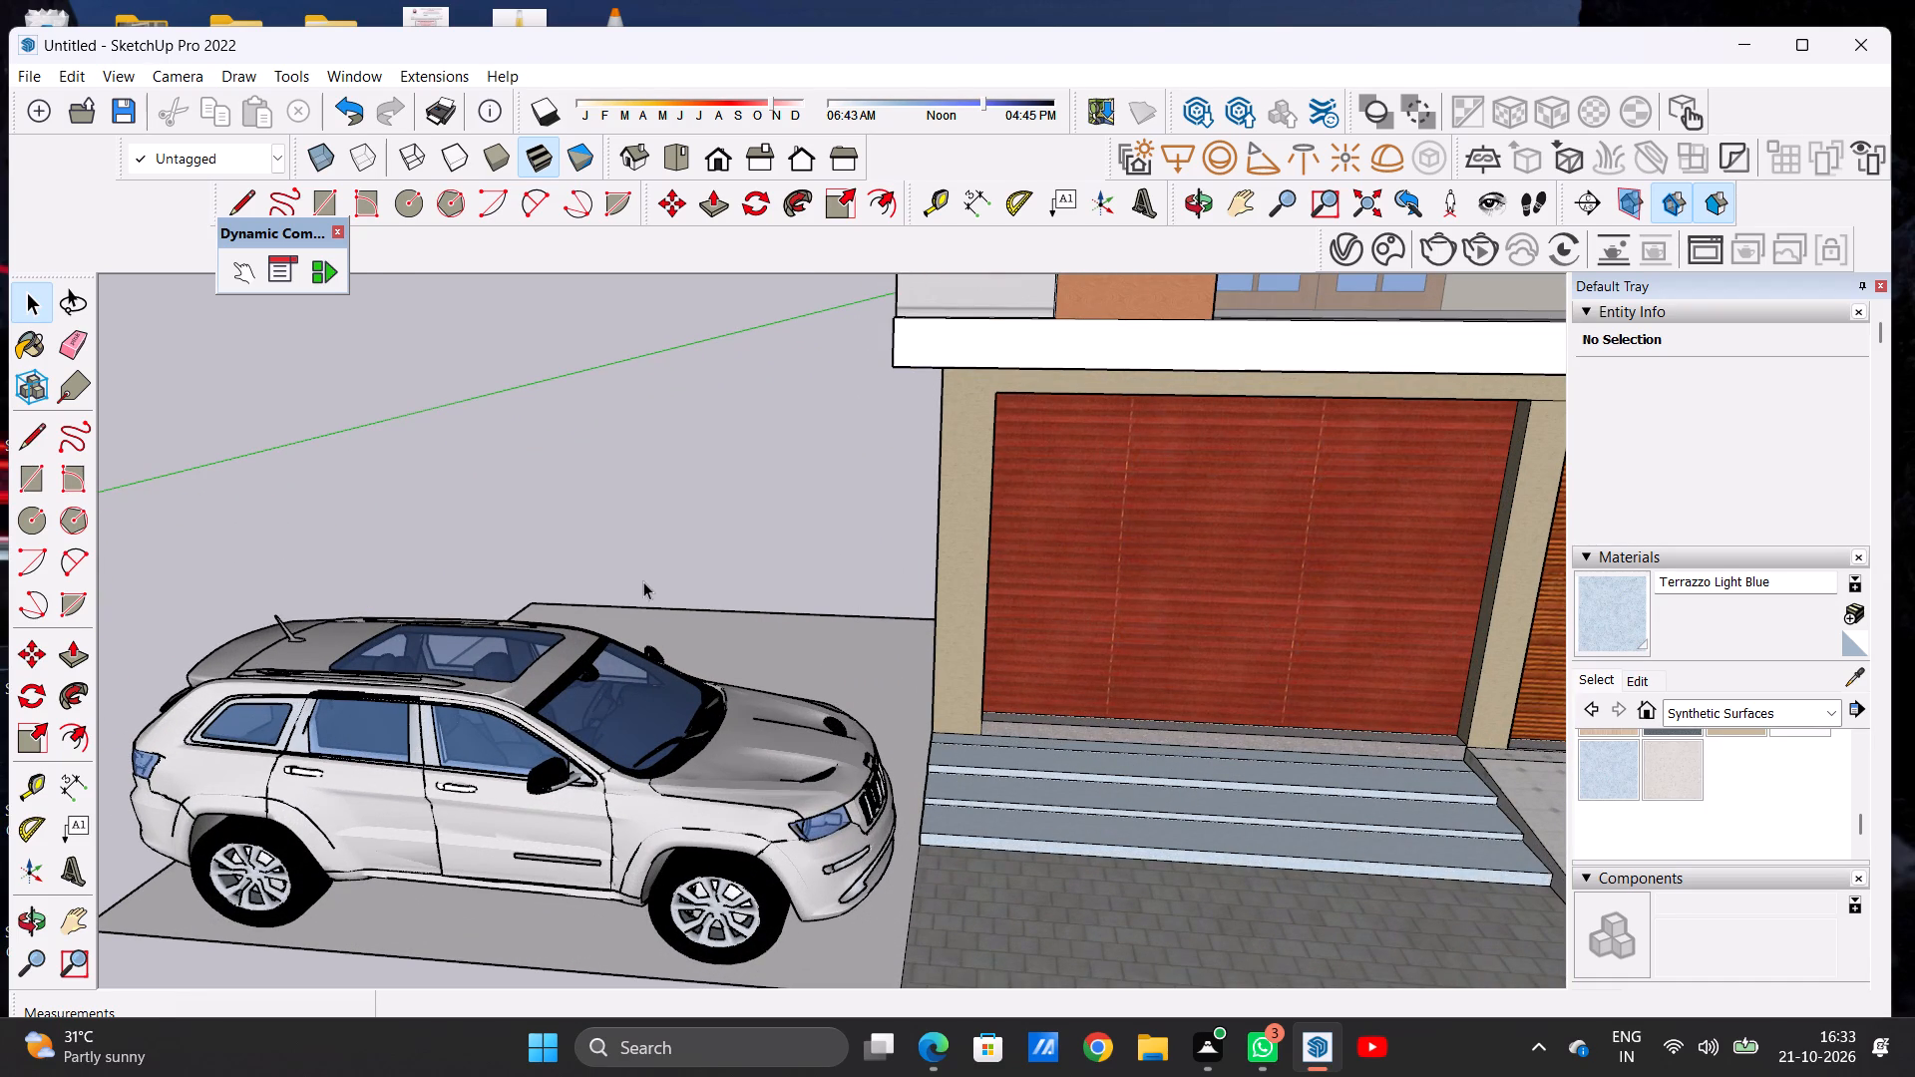
scroll(594, 658, "down", 16)
scroll(622, 713, "up", 4)
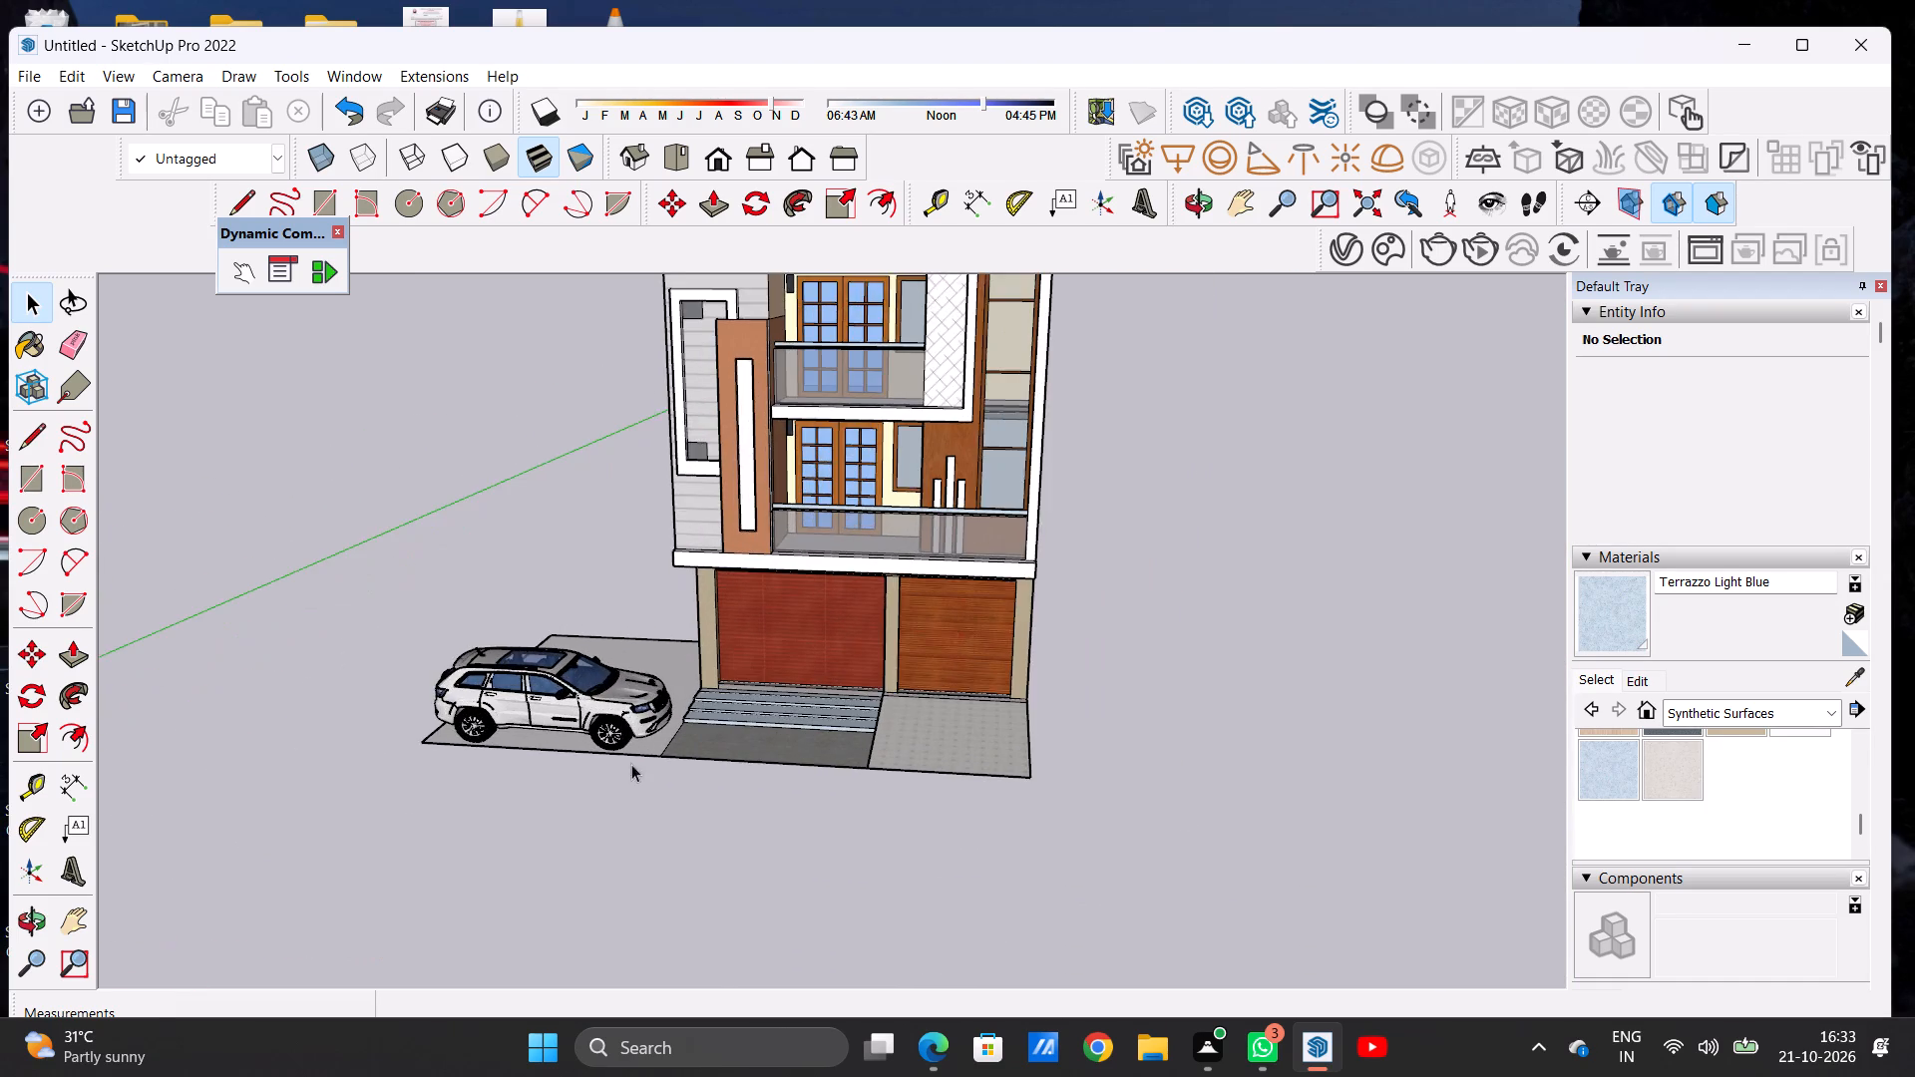
middle_click_drag(643, 747, 729, 691)
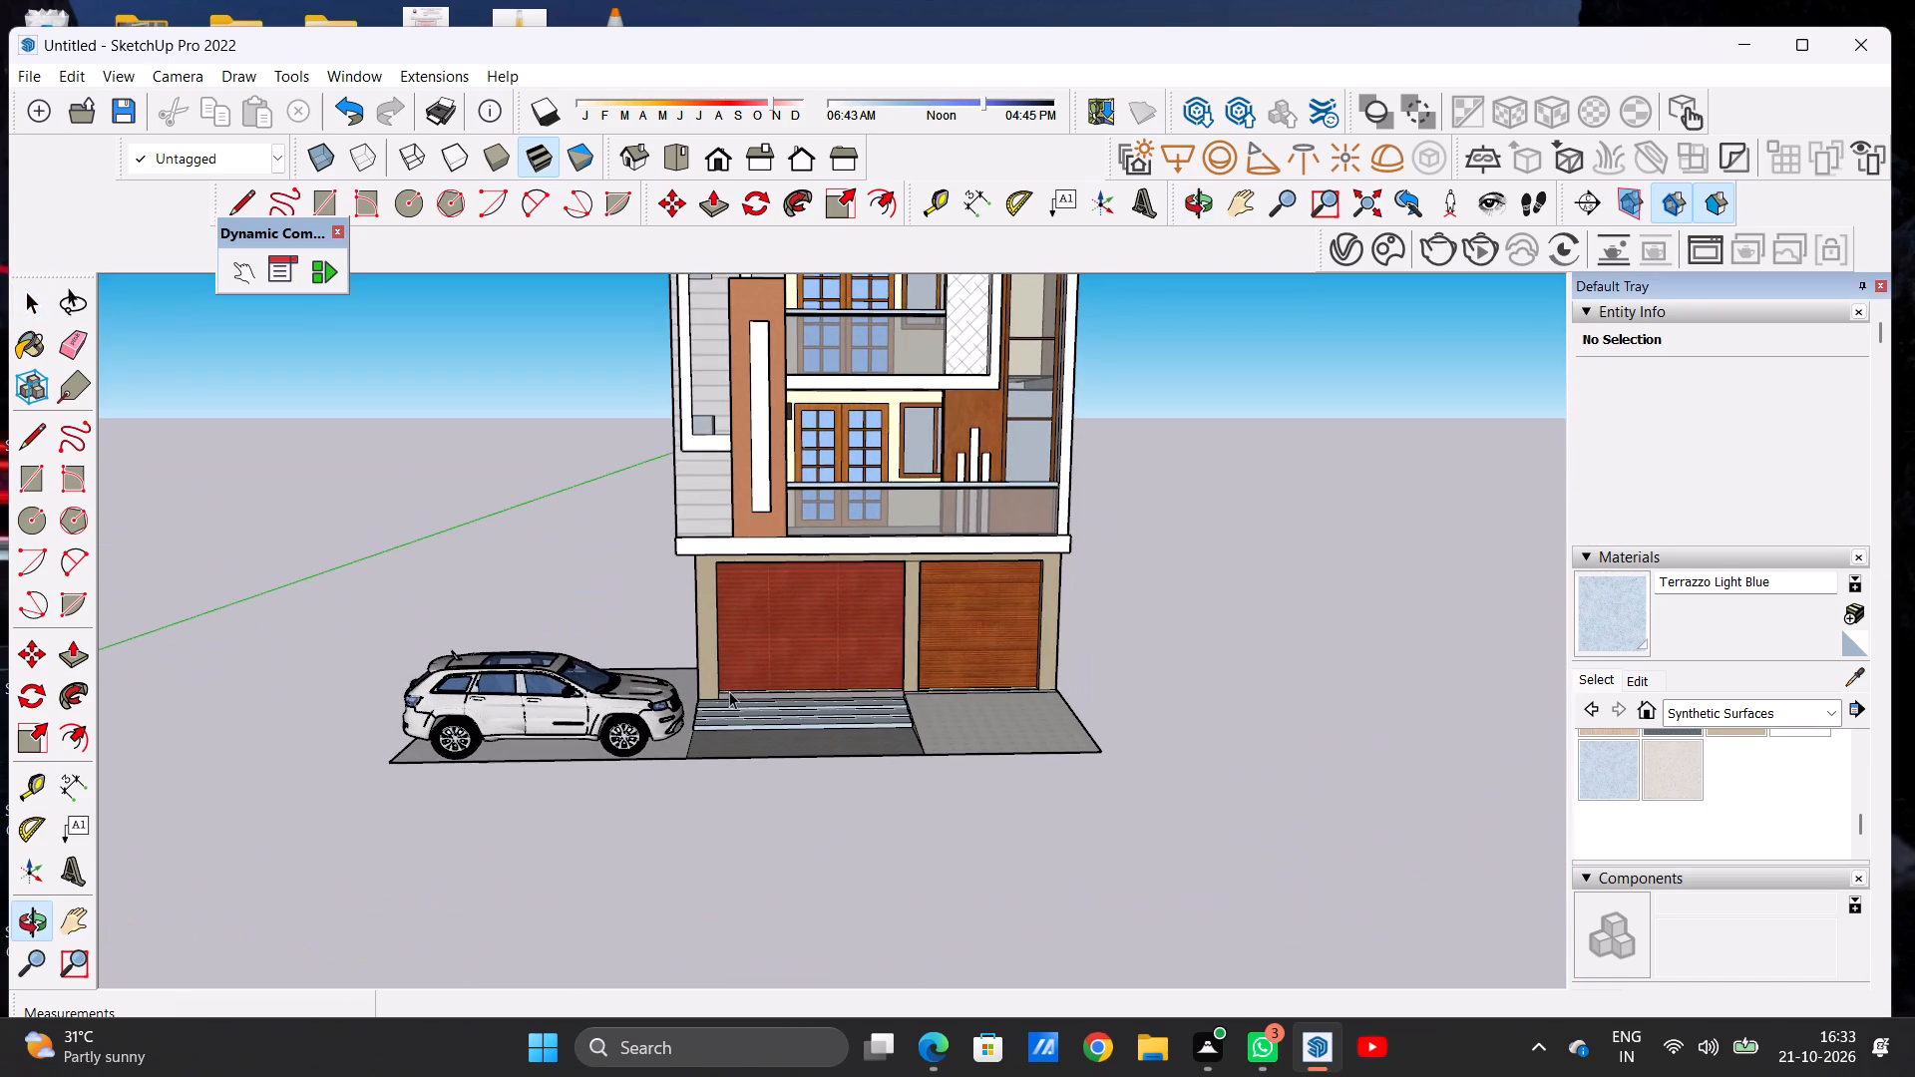
Inspect the white car's front wheel, bonnet and grille up close, along with its clearance from the entrance steps.
scroll(678, 725, "up", 6)
scroll(529, 754, "up", 12)
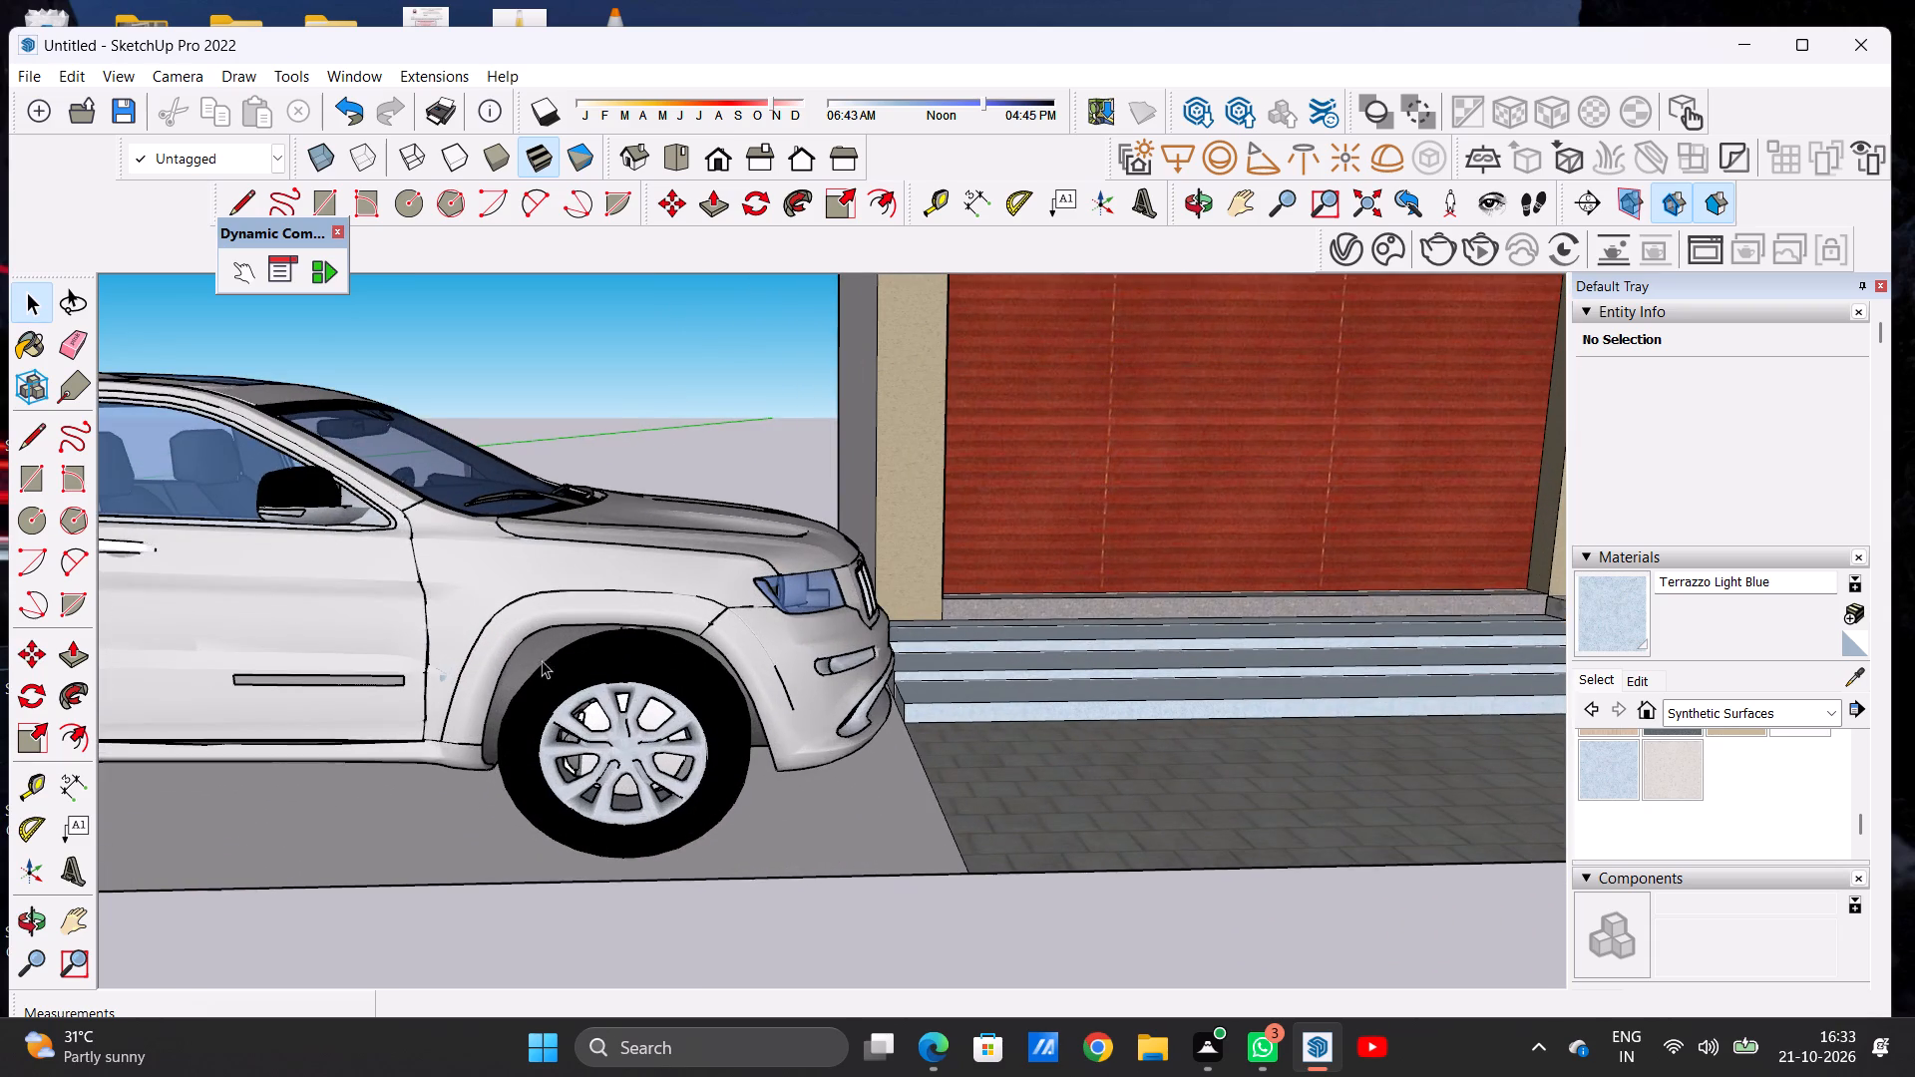
scroll(502, 637, "up", 6)
middle_click_drag(322, 595, 77, 692)
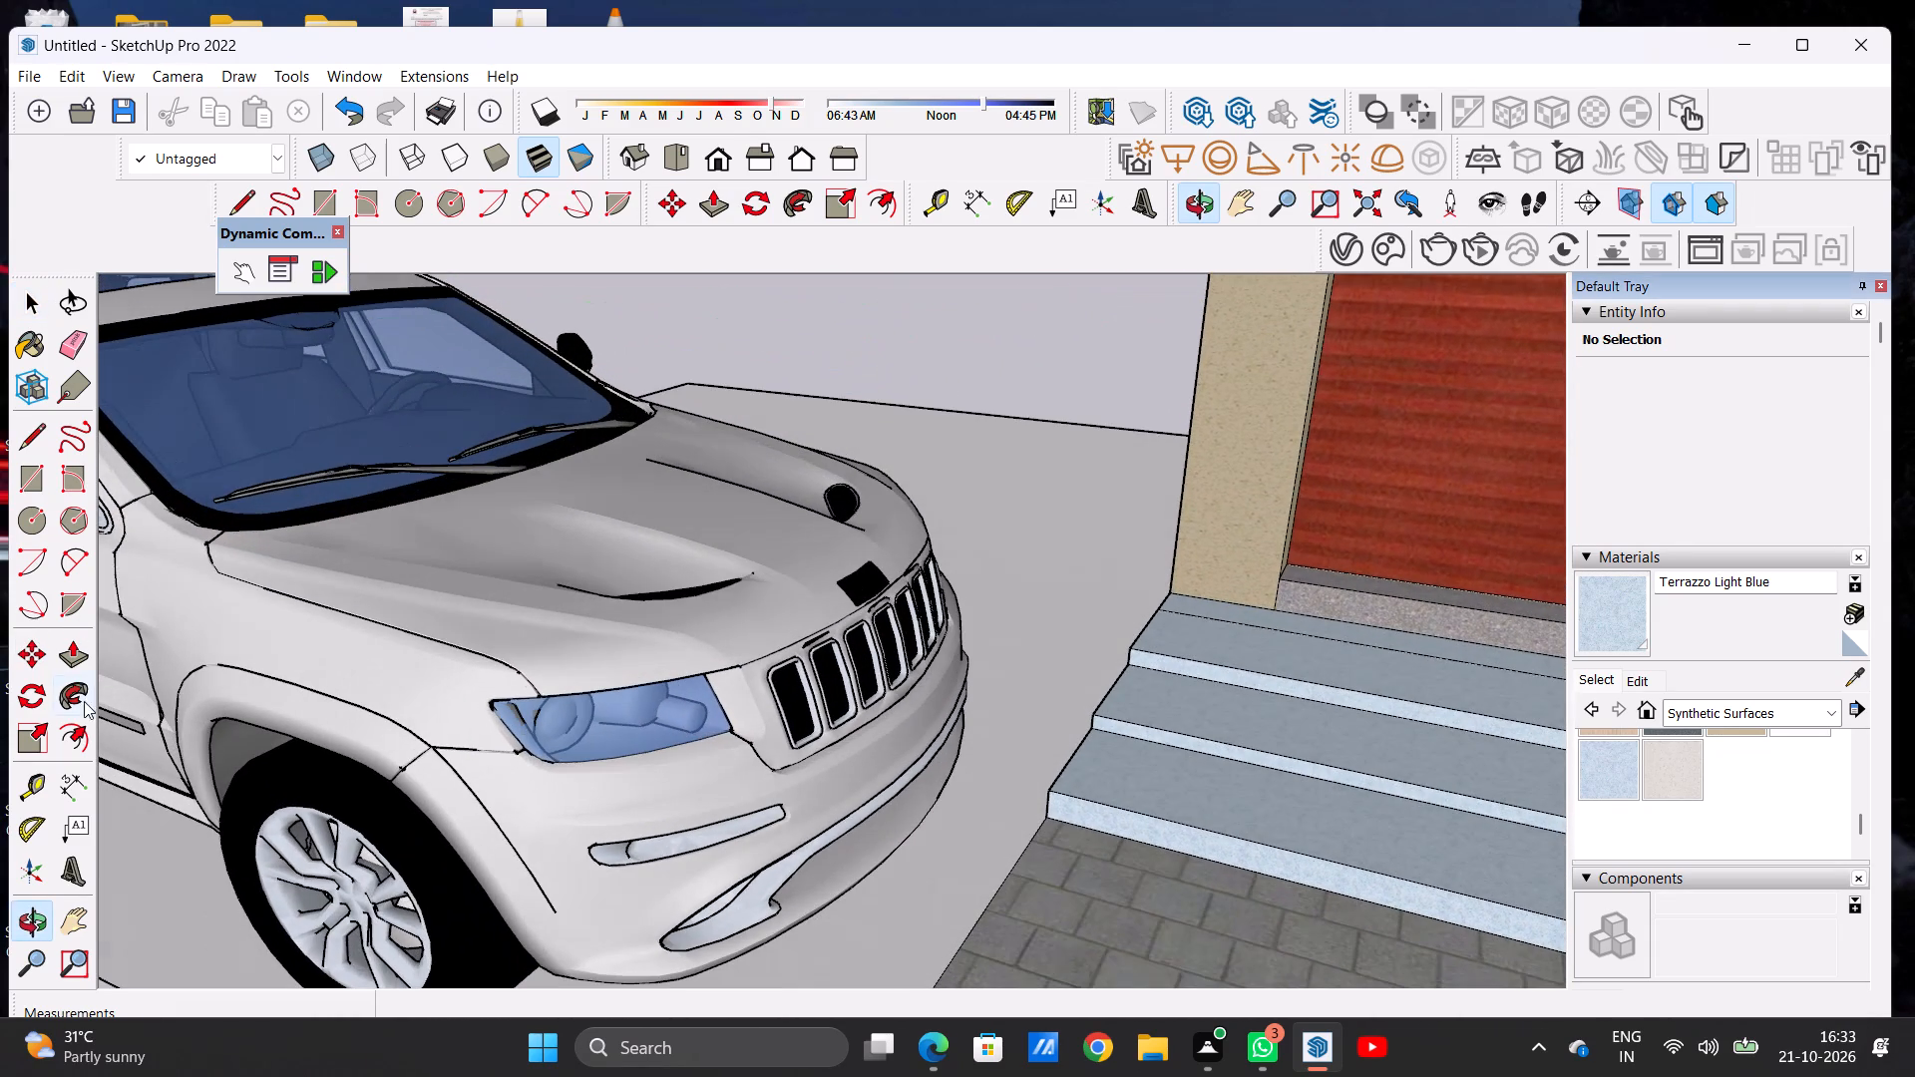
middle_click_drag(89, 708, 627, 691)
scroll(641, 666, "down", 10)
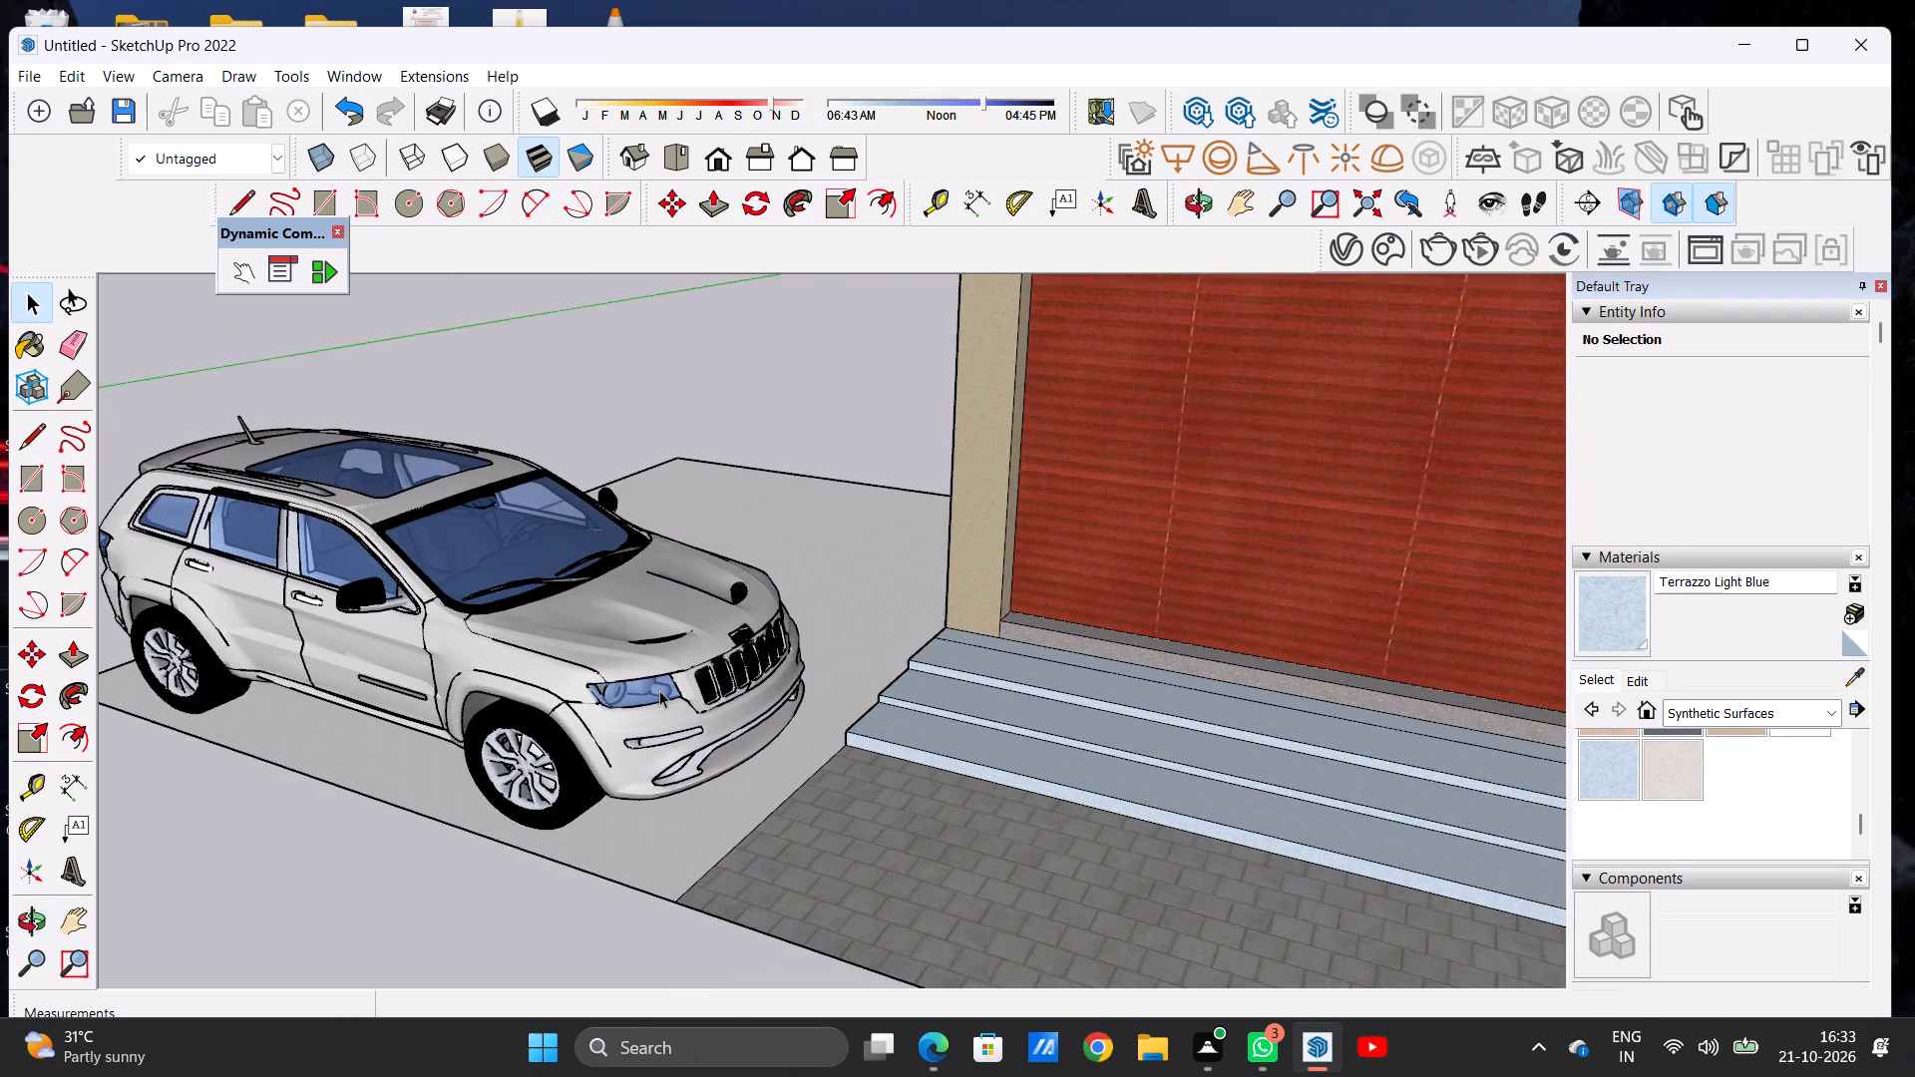
Review the whole house facade with the car and front ground from corner and frontal views.
scroll(662, 690, "down", 16)
middle_click_drag(720, 739, 742, 728)
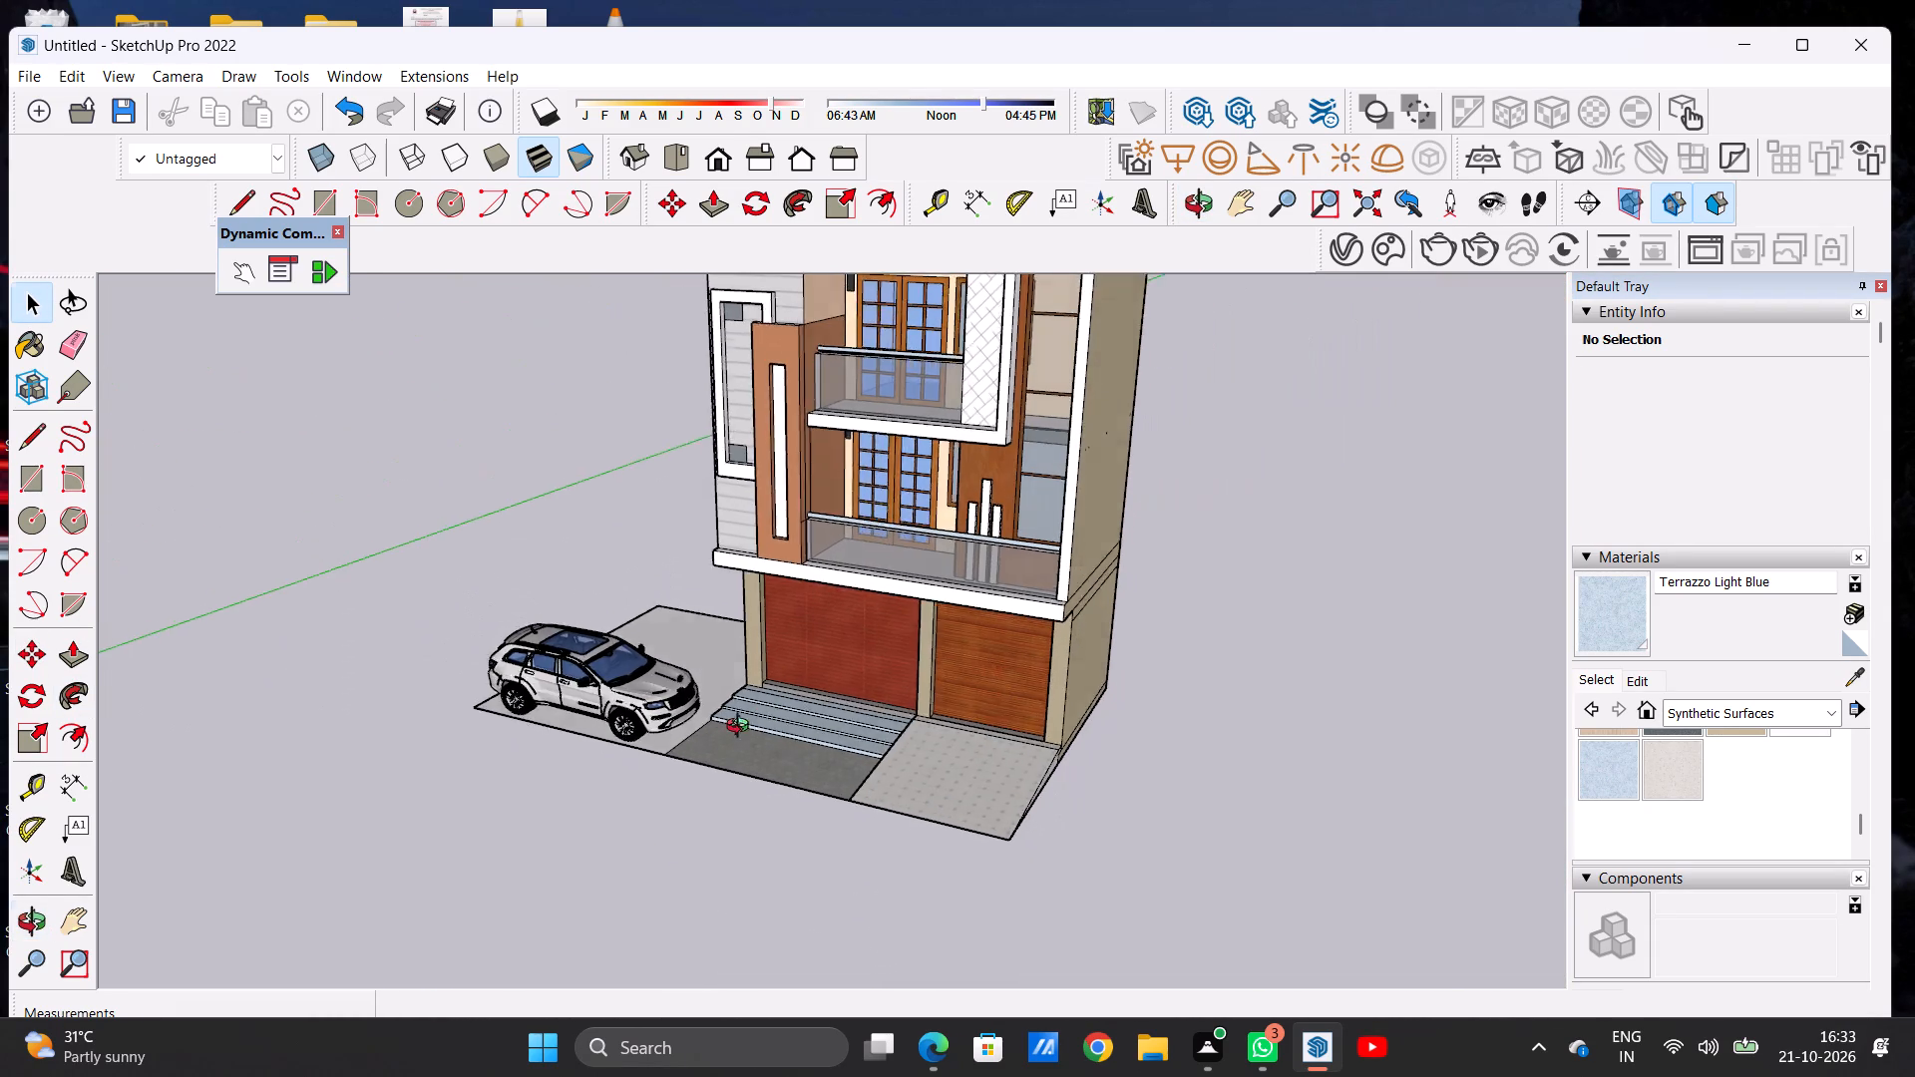
middle_click_drag(742, 728, 950, 676)
scroll(786, 710, "down", 5)
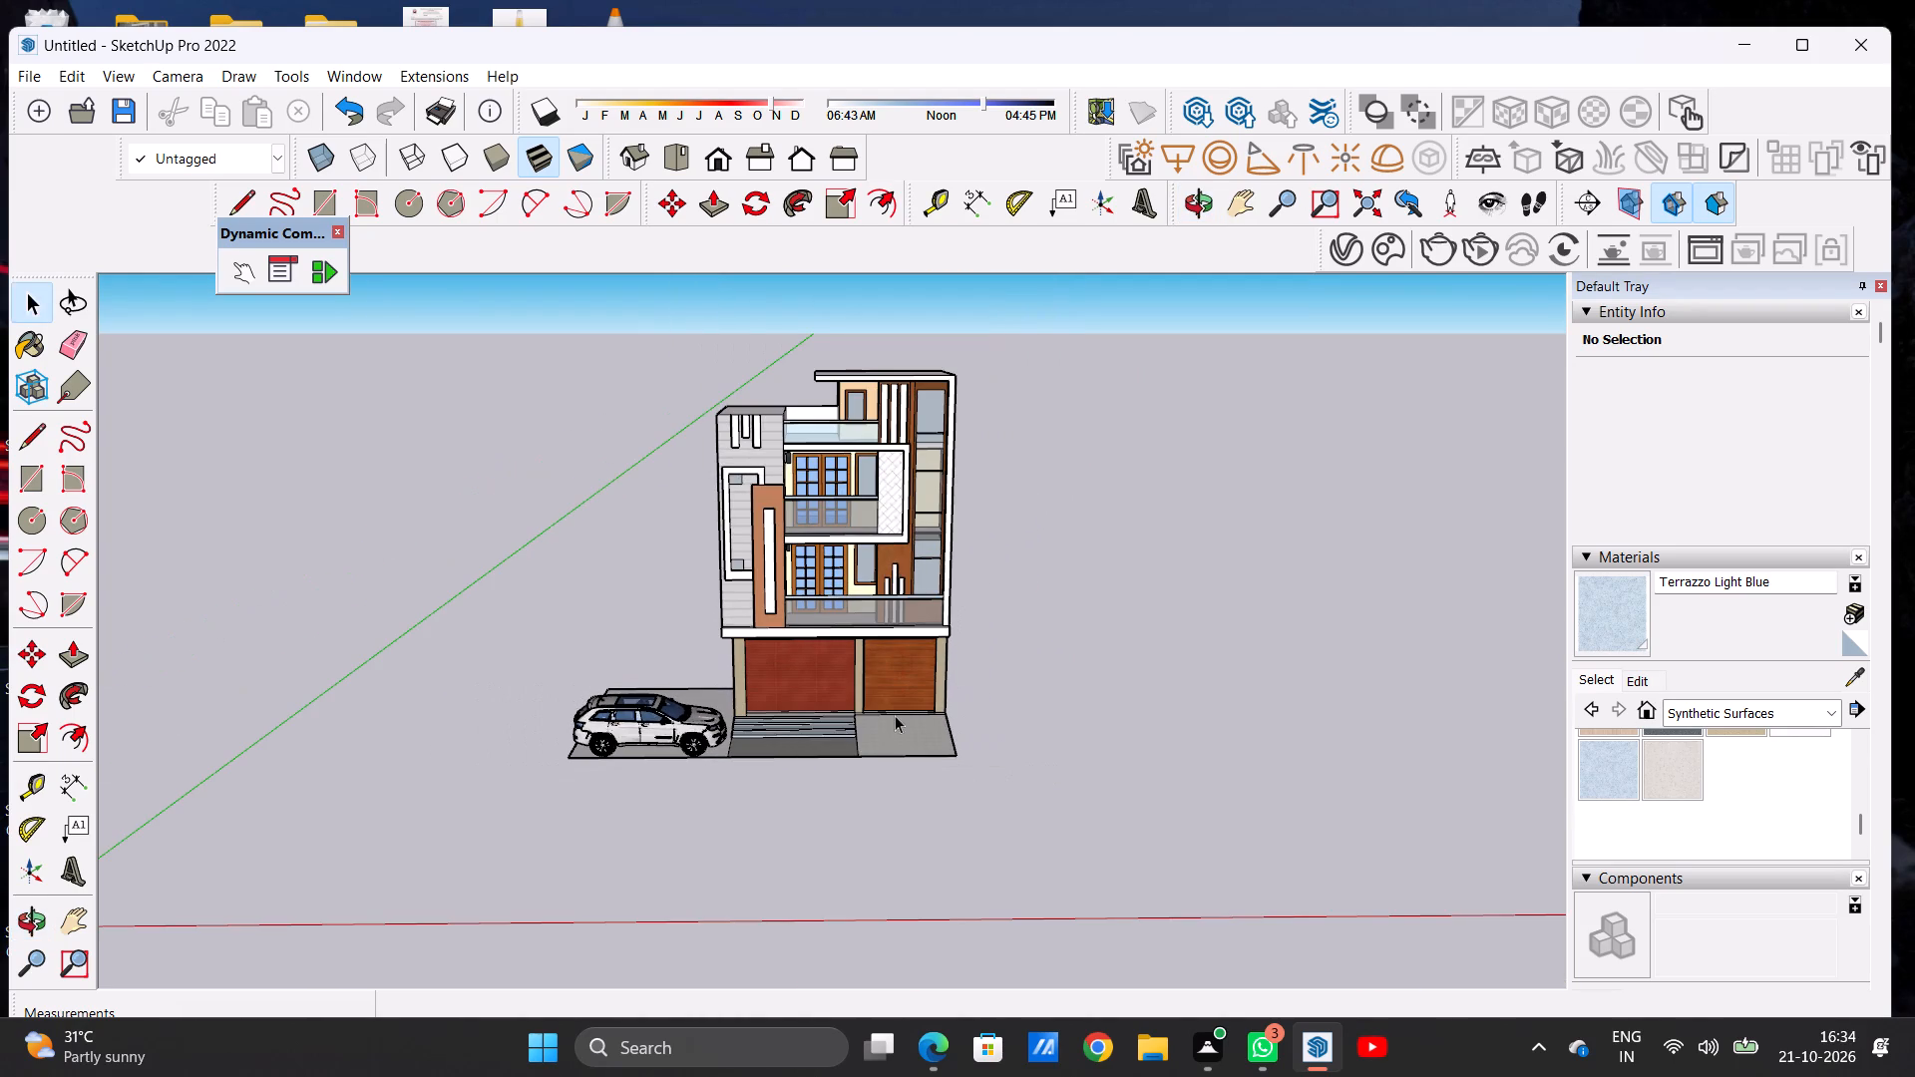
middle_click_drag(895, 715, 890, 668)
scroll(822, 728, "up", 3)
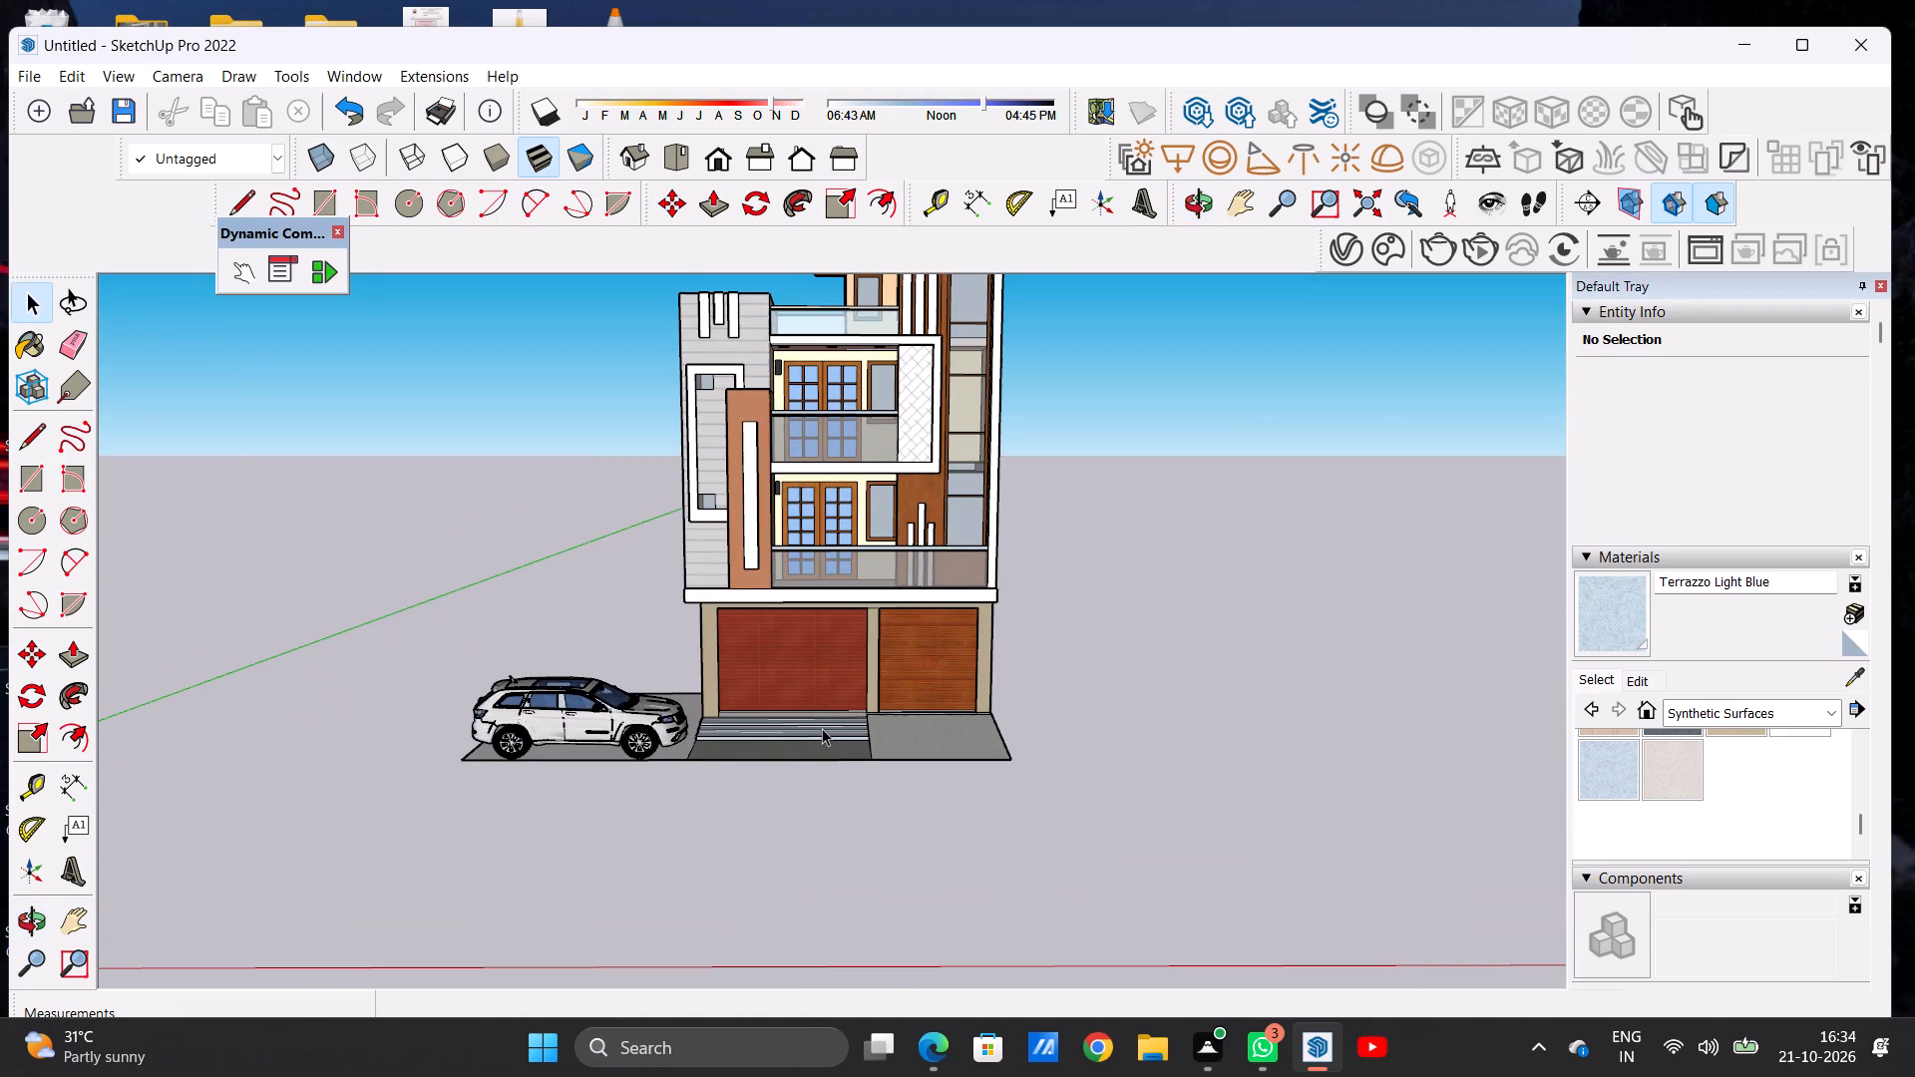
scroll(644, 728, "down", 5)
scroll(658, 762, "up", 5)
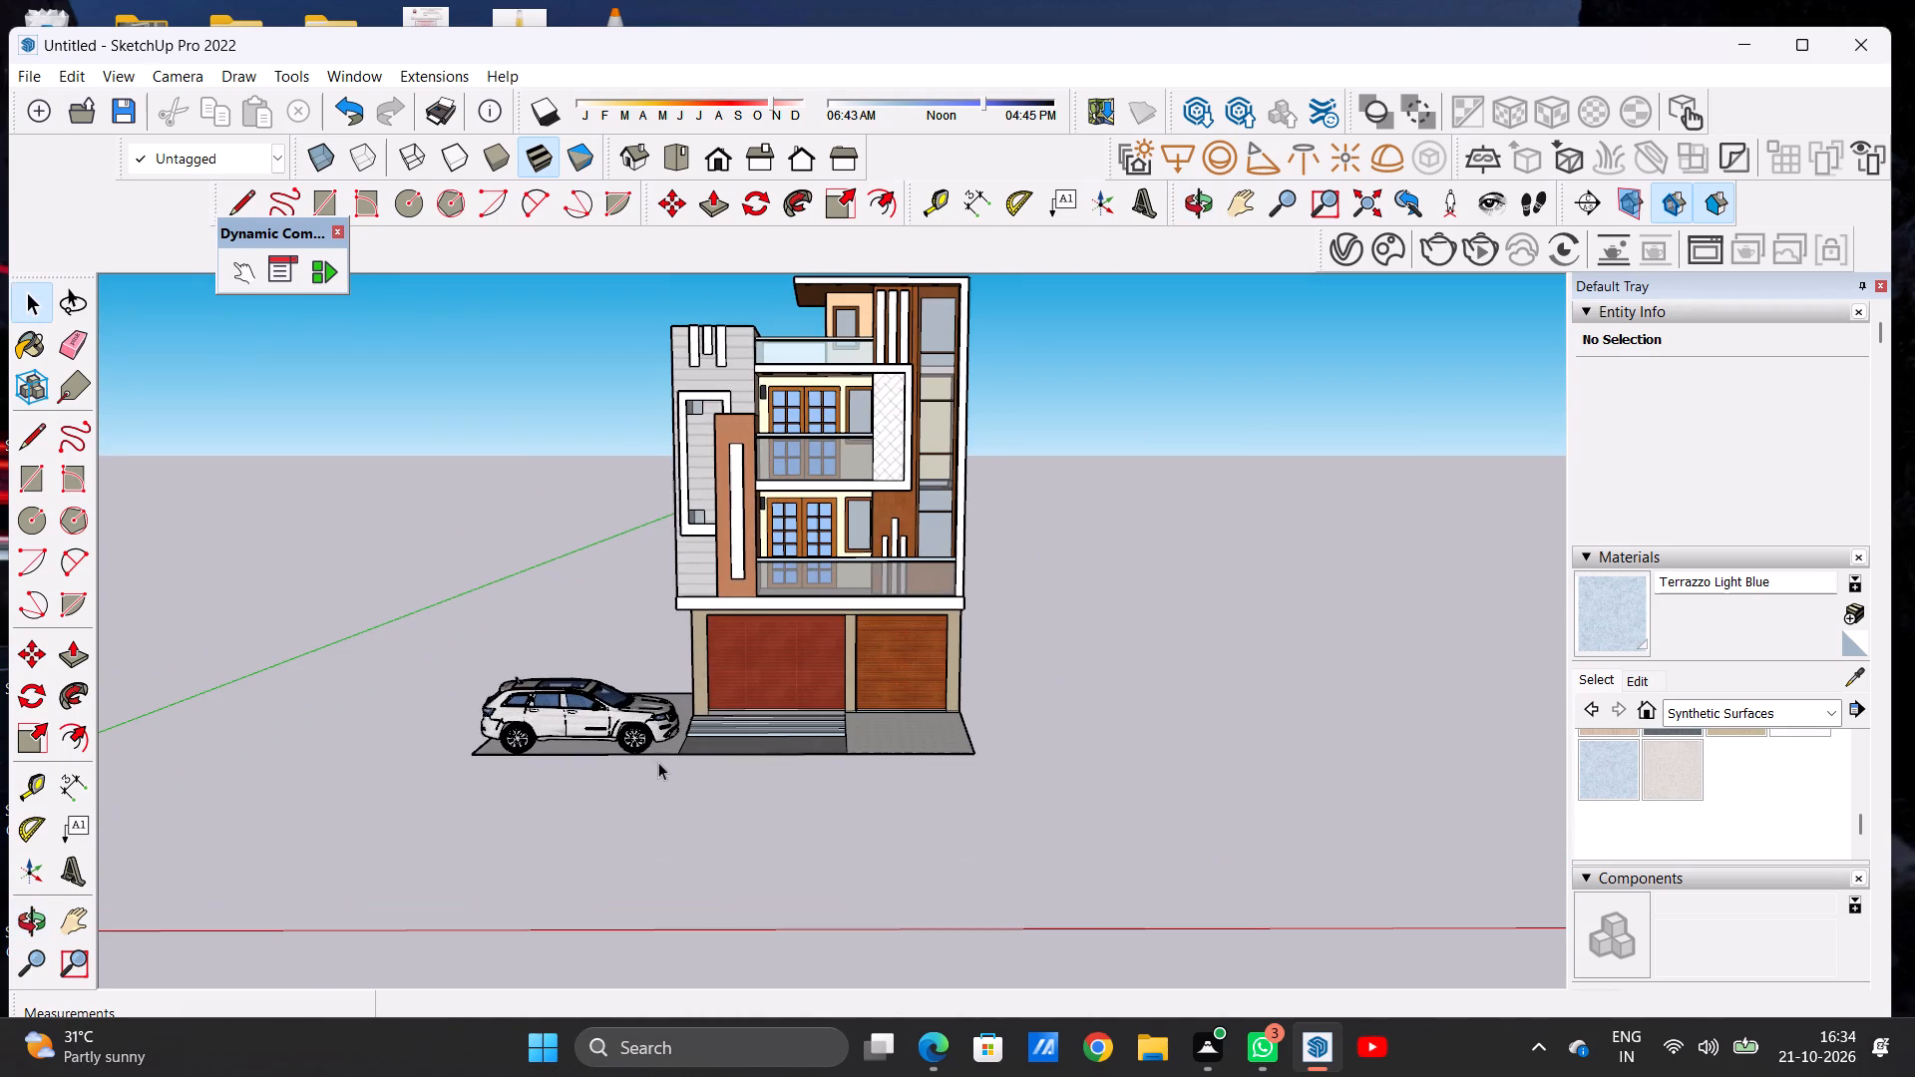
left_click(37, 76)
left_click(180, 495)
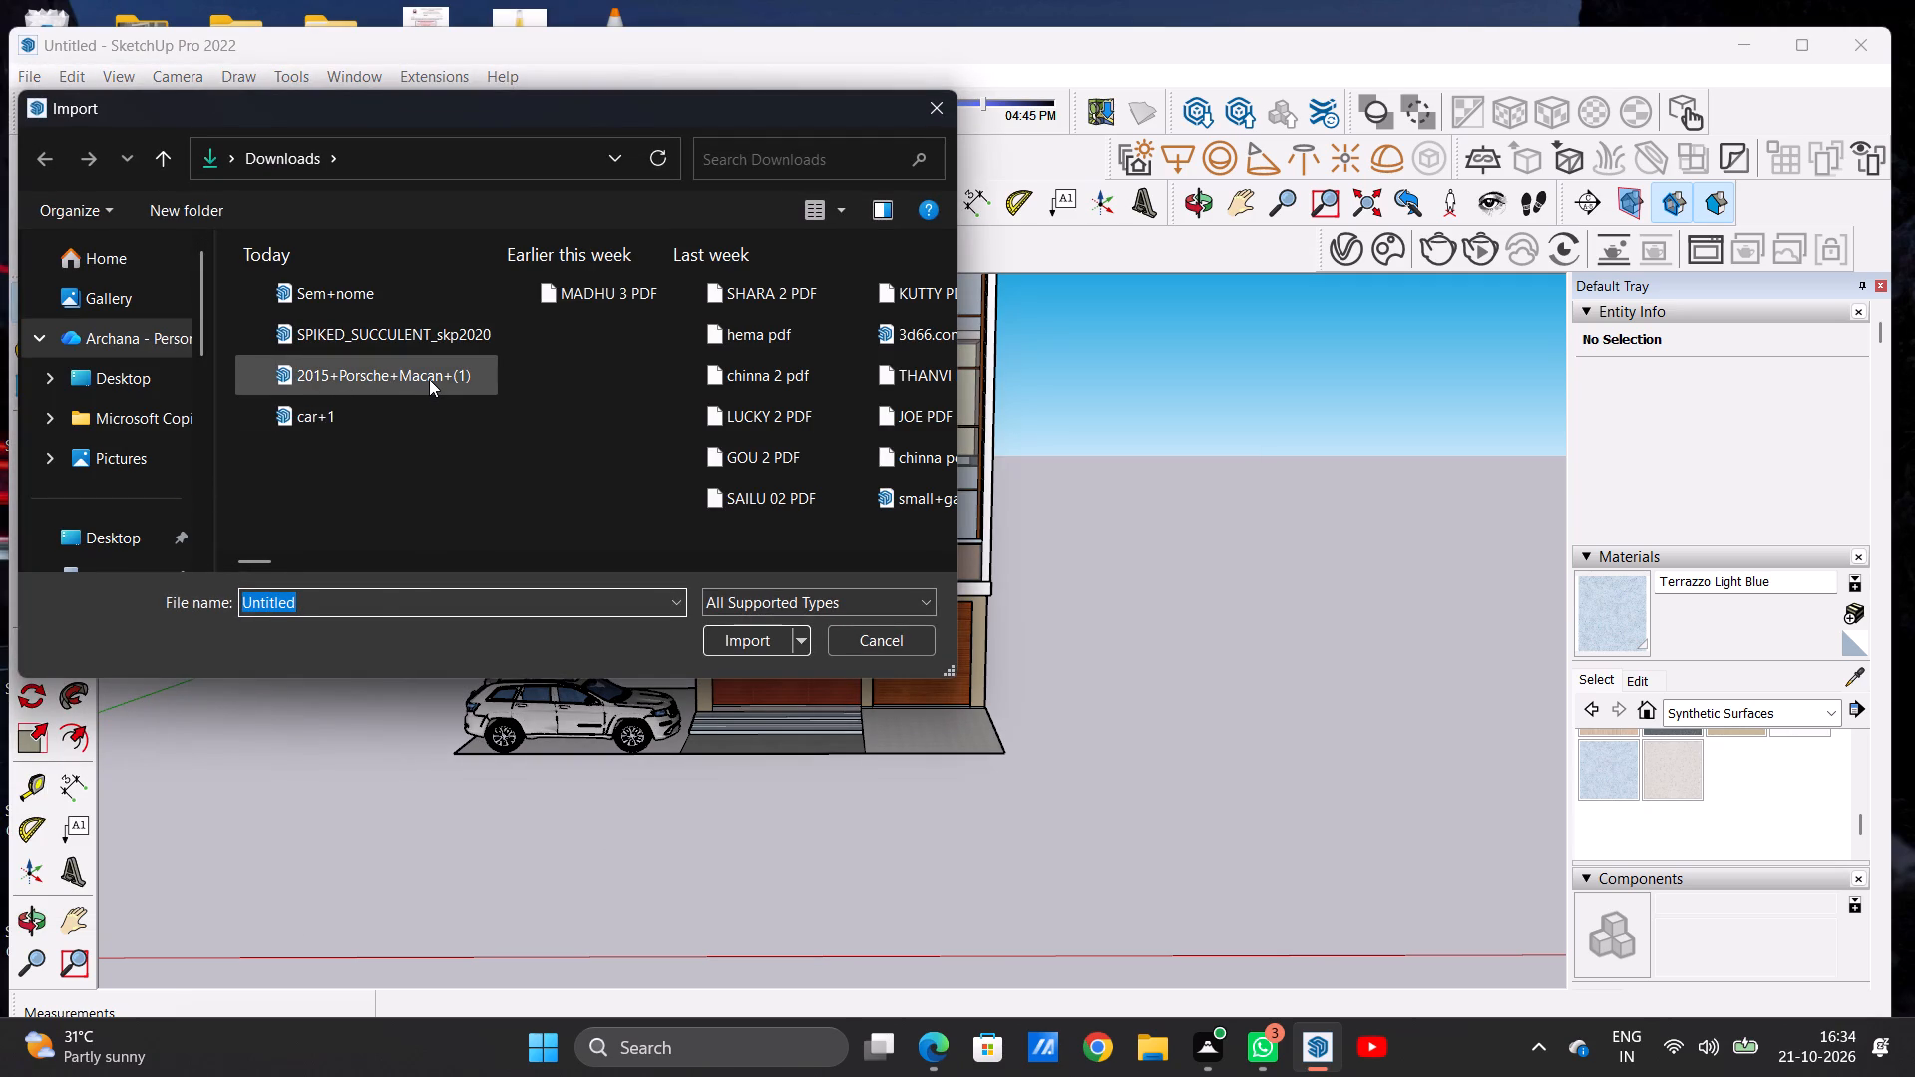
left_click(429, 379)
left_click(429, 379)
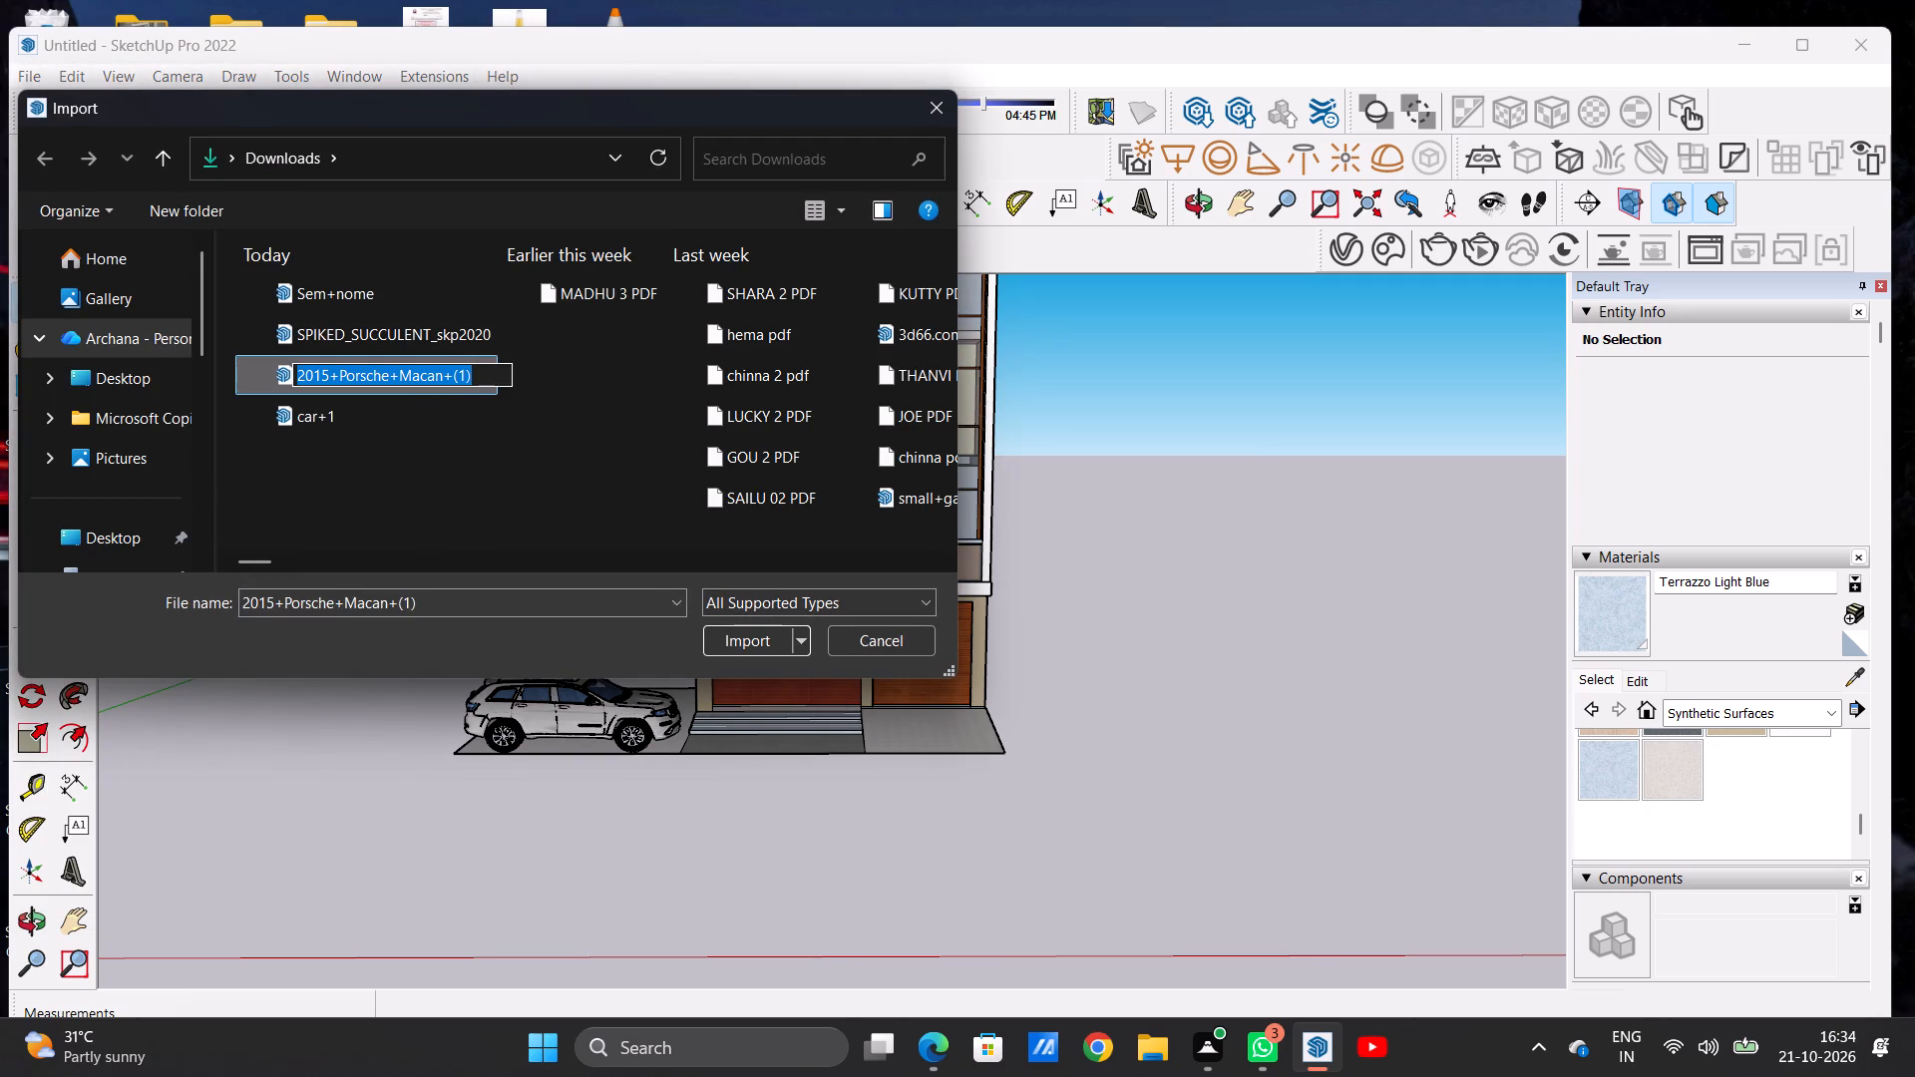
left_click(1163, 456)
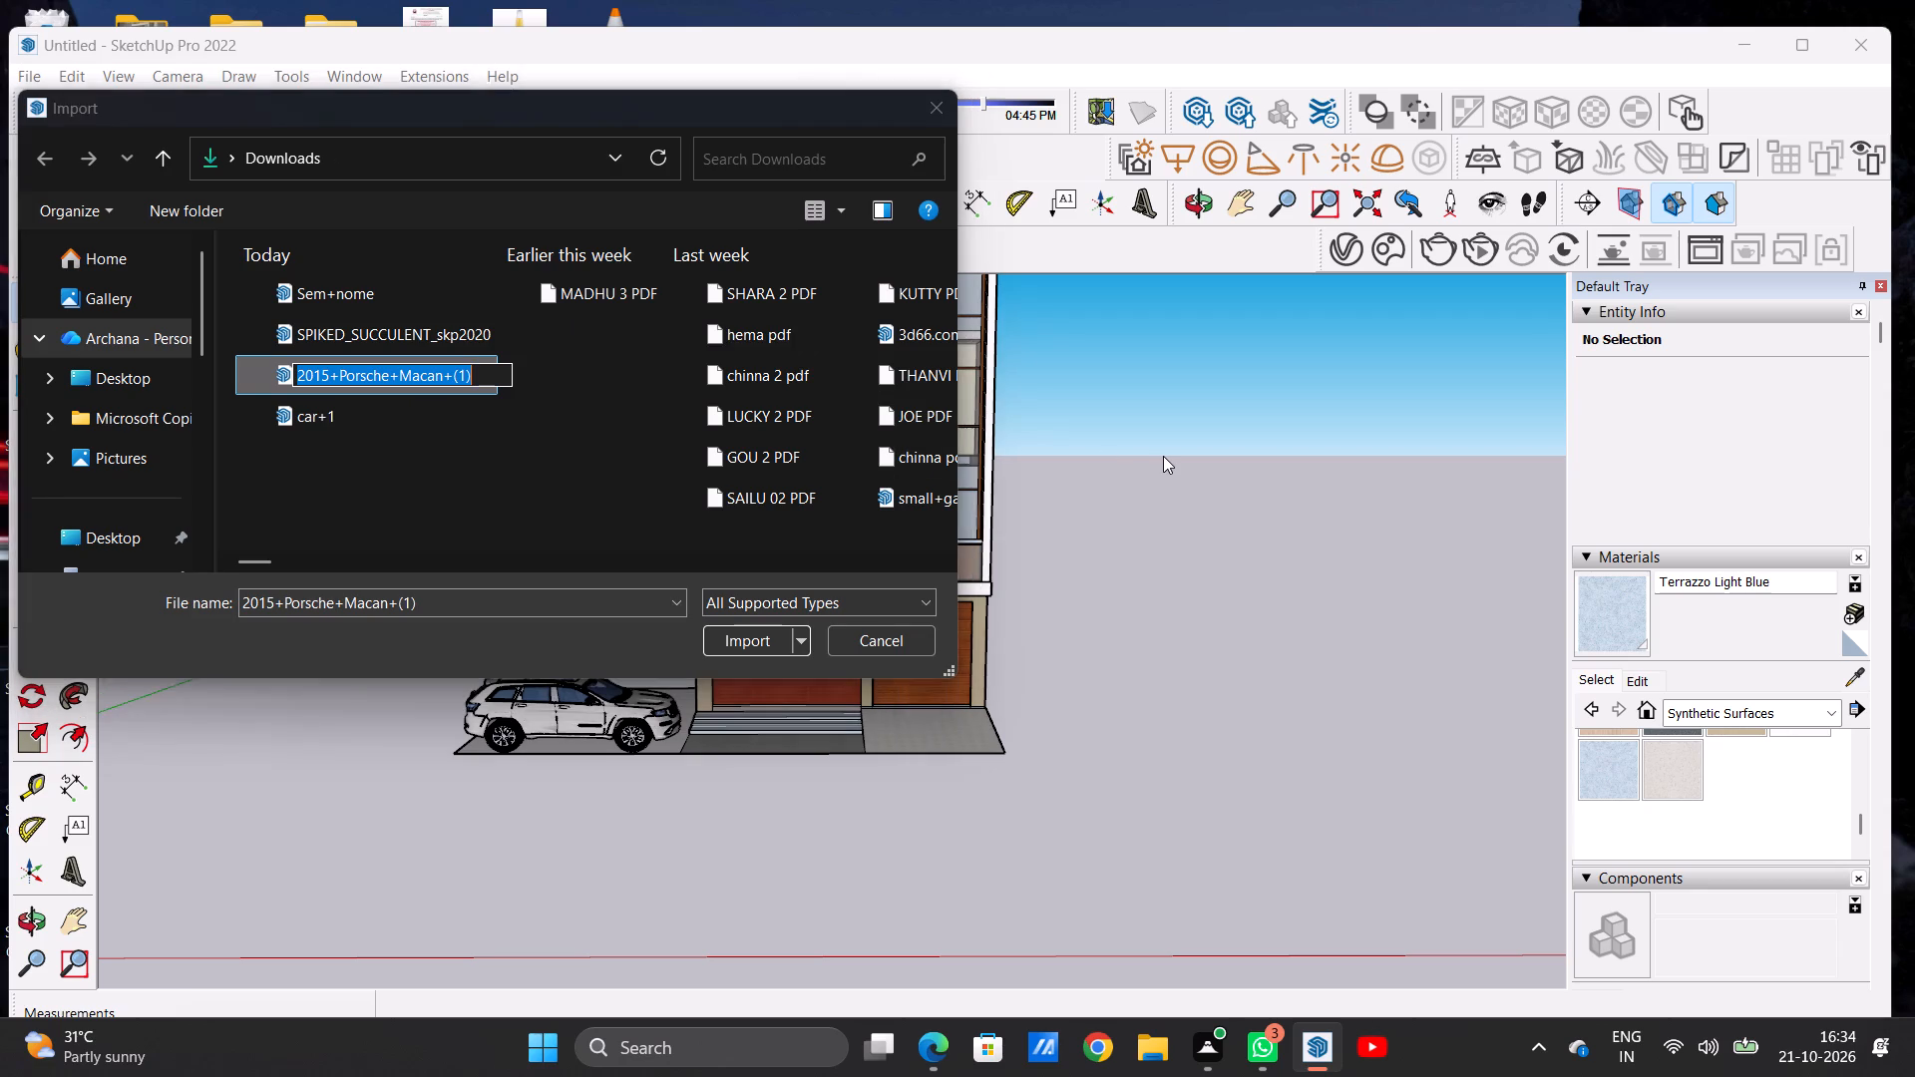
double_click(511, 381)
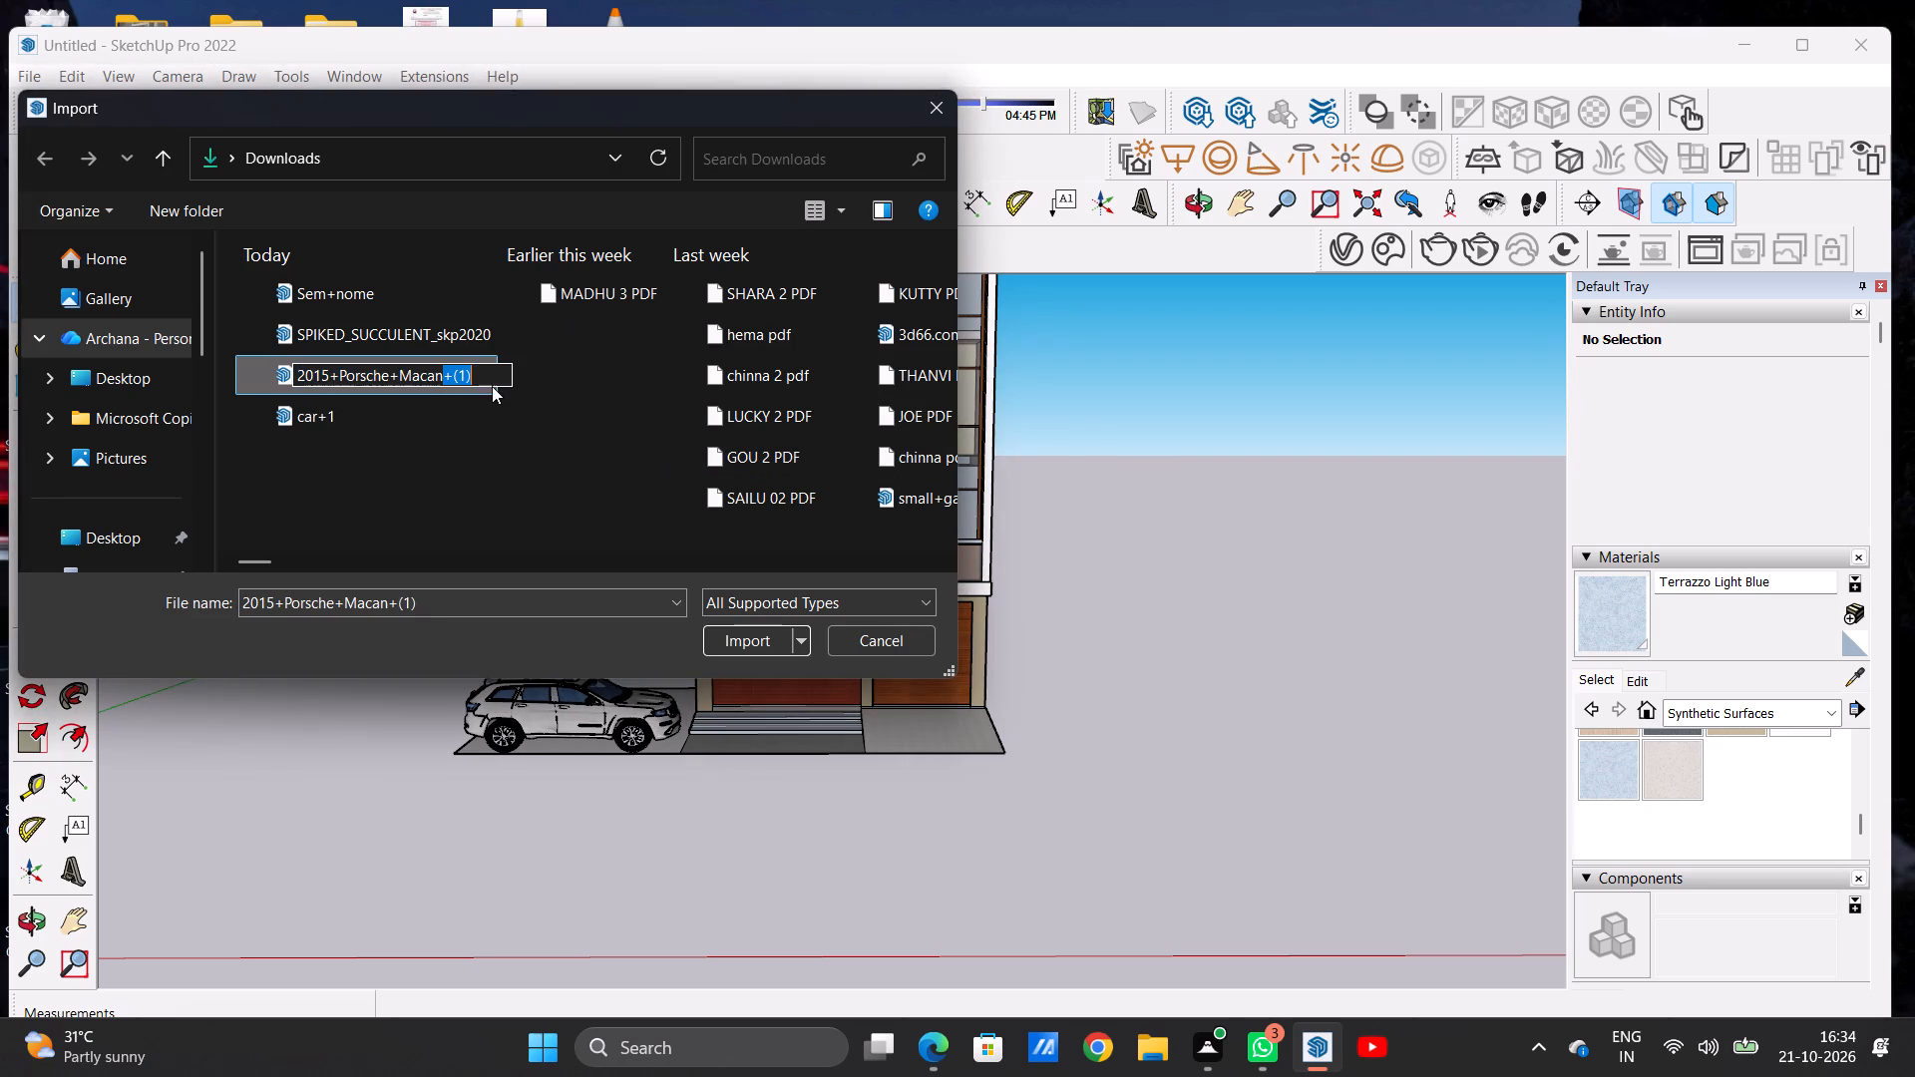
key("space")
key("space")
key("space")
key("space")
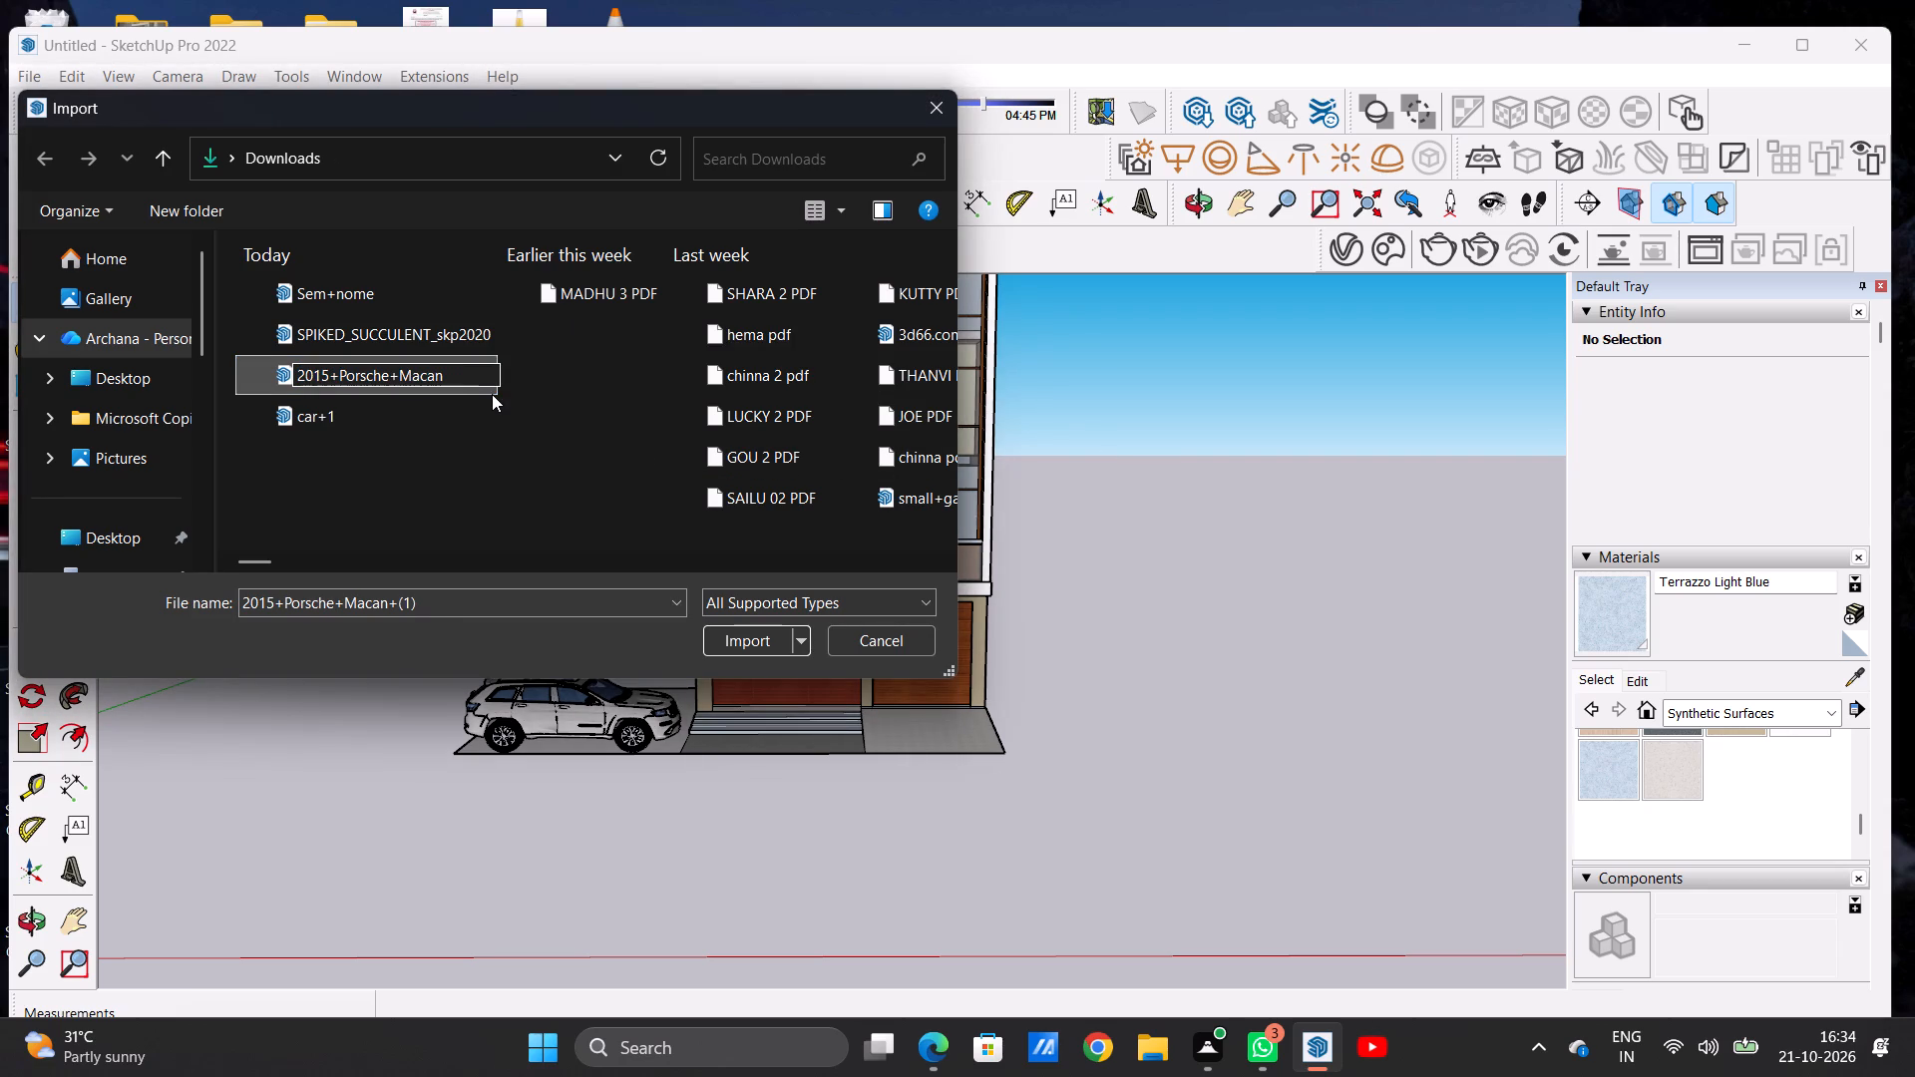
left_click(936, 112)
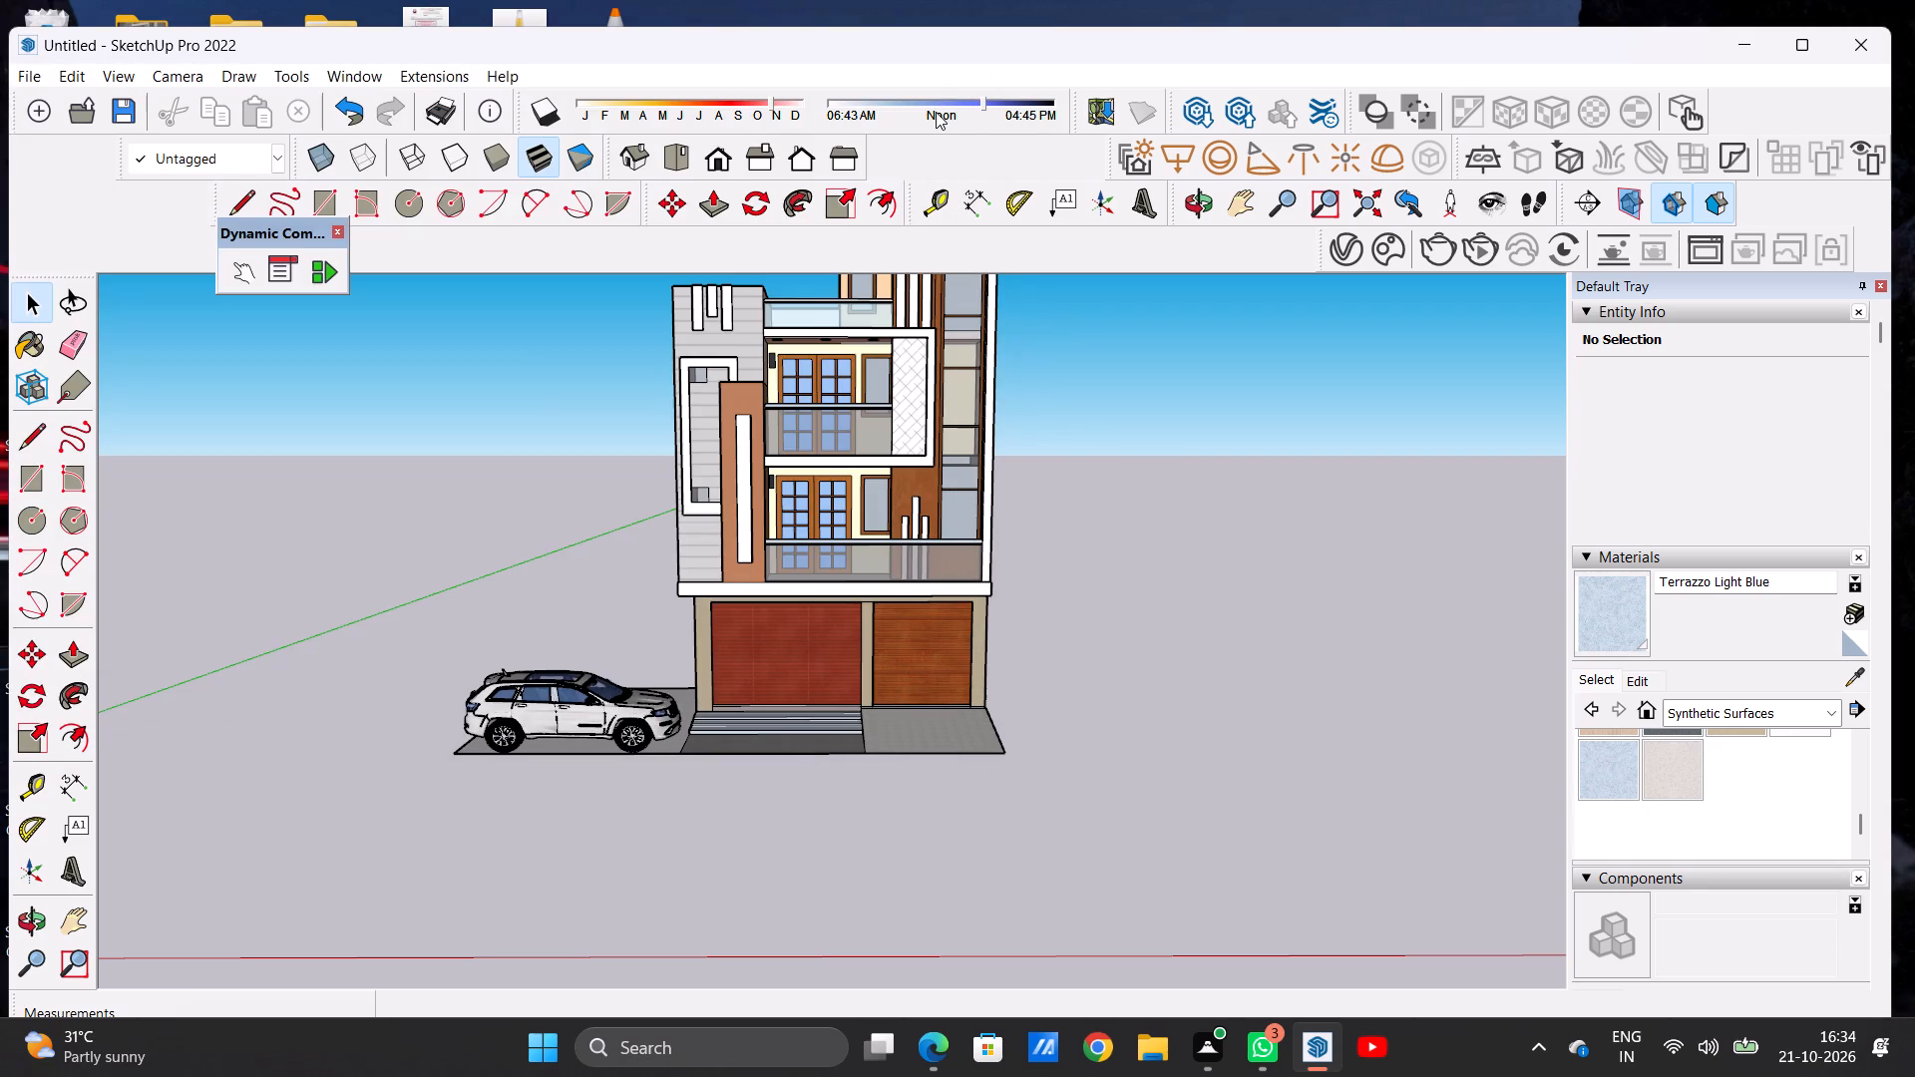
Import the downloaded 2015+Porsche+Macan+(1) model and place it on the open ground in front of the house, past the paved area.
left_click(33, 73)
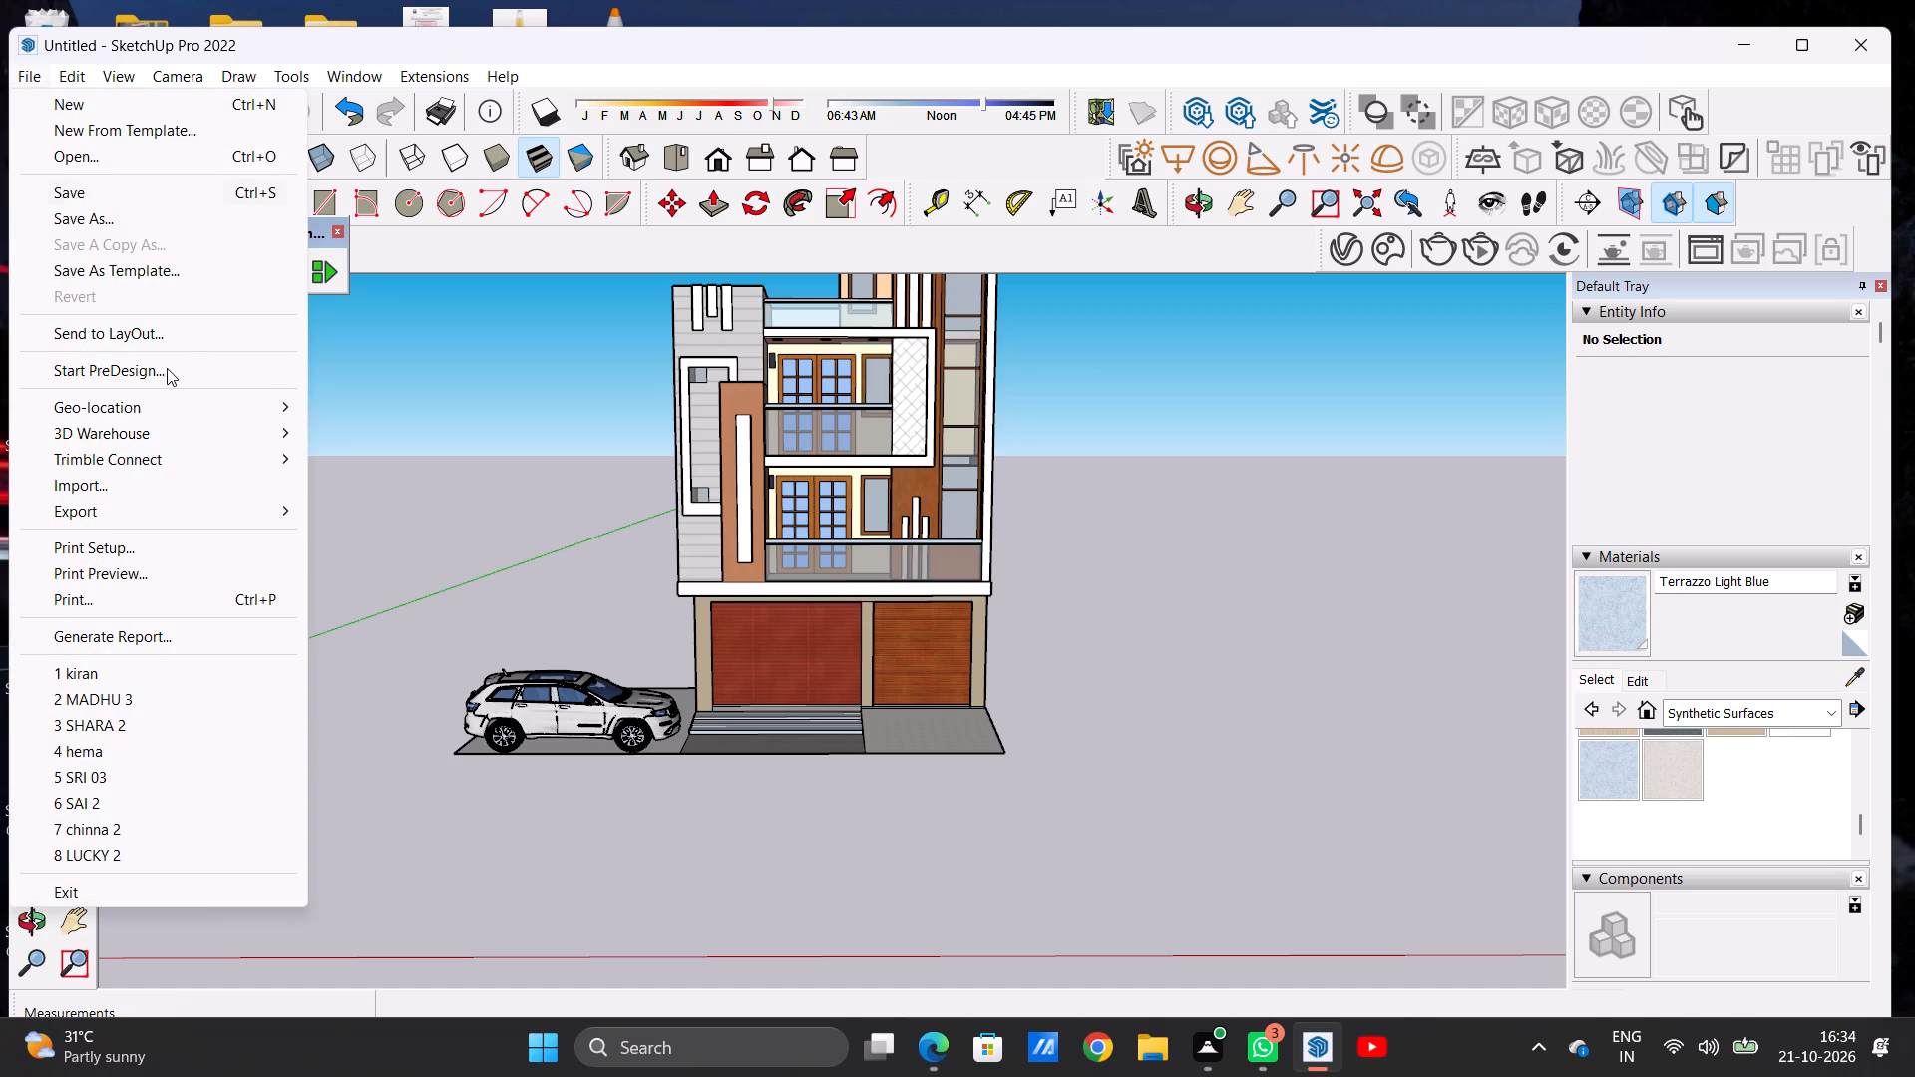
left_click(165, 479)
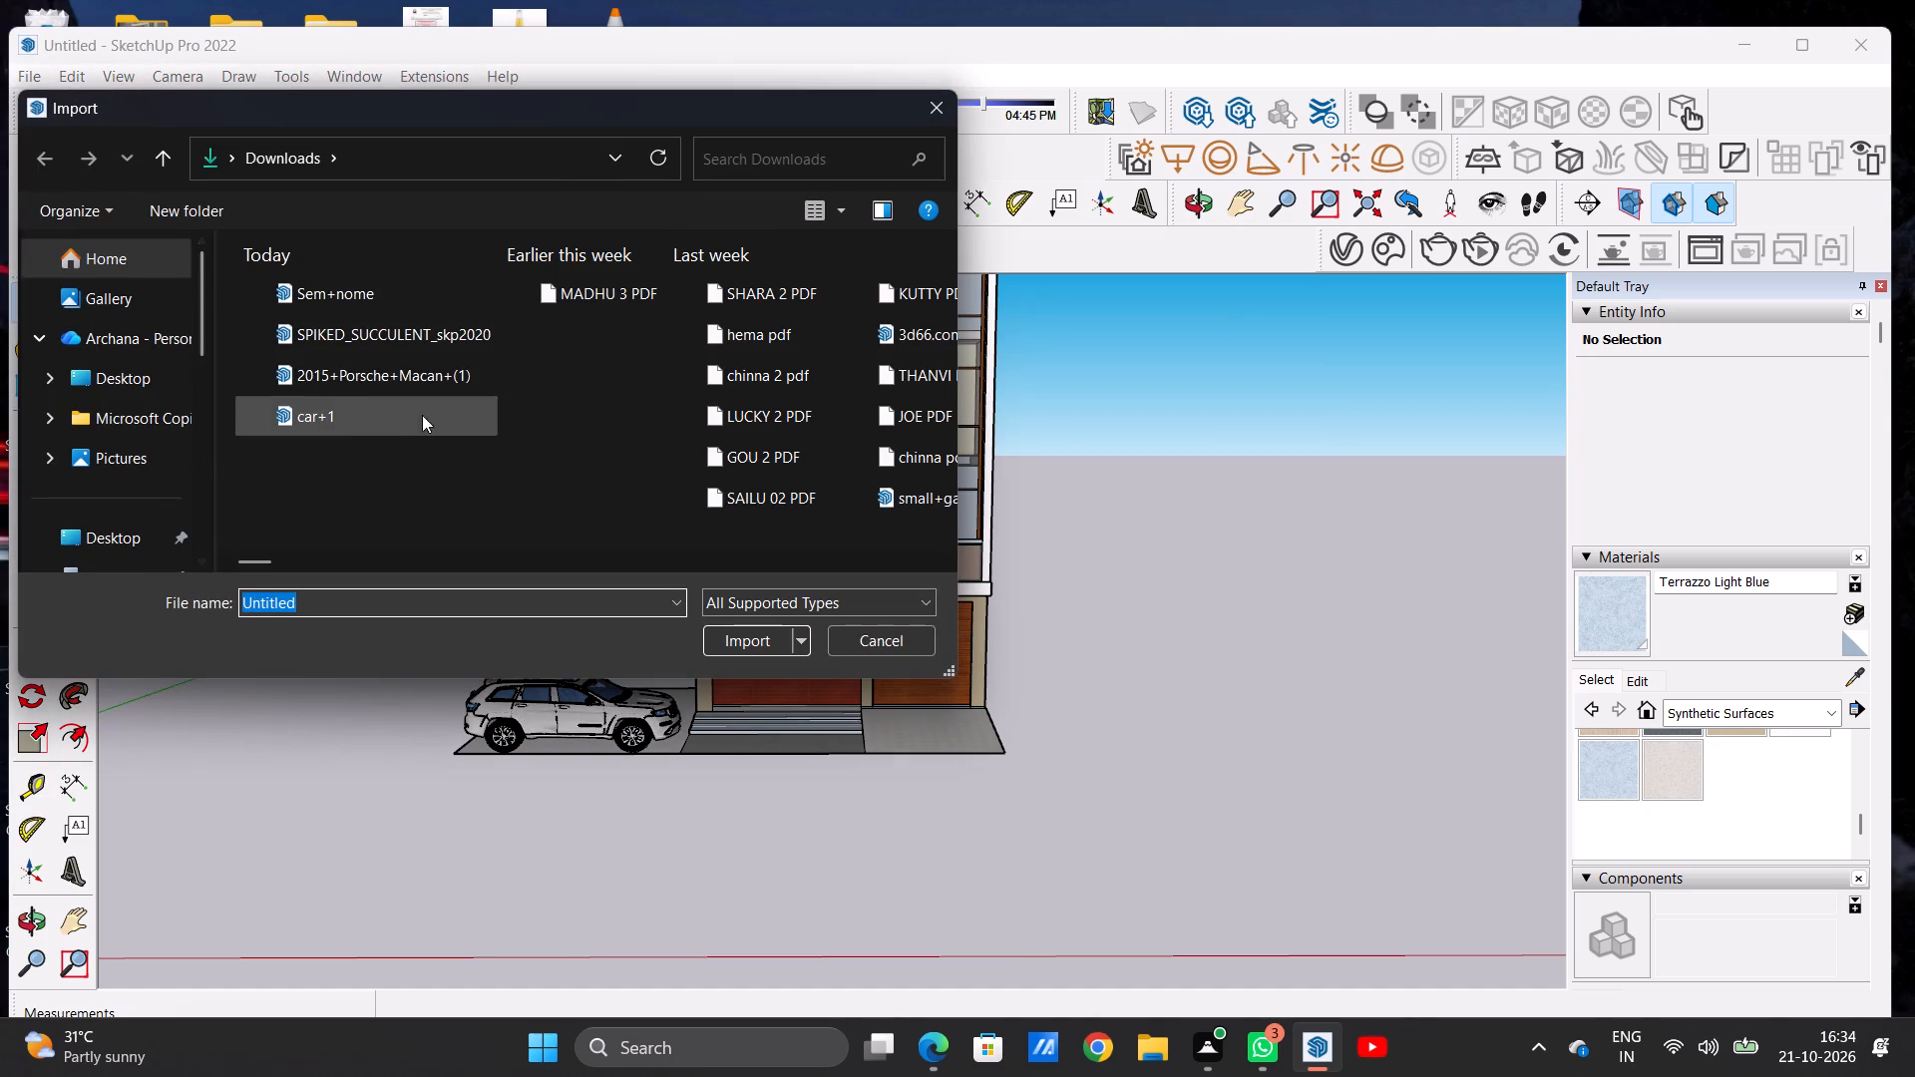
double_click(472, 374)
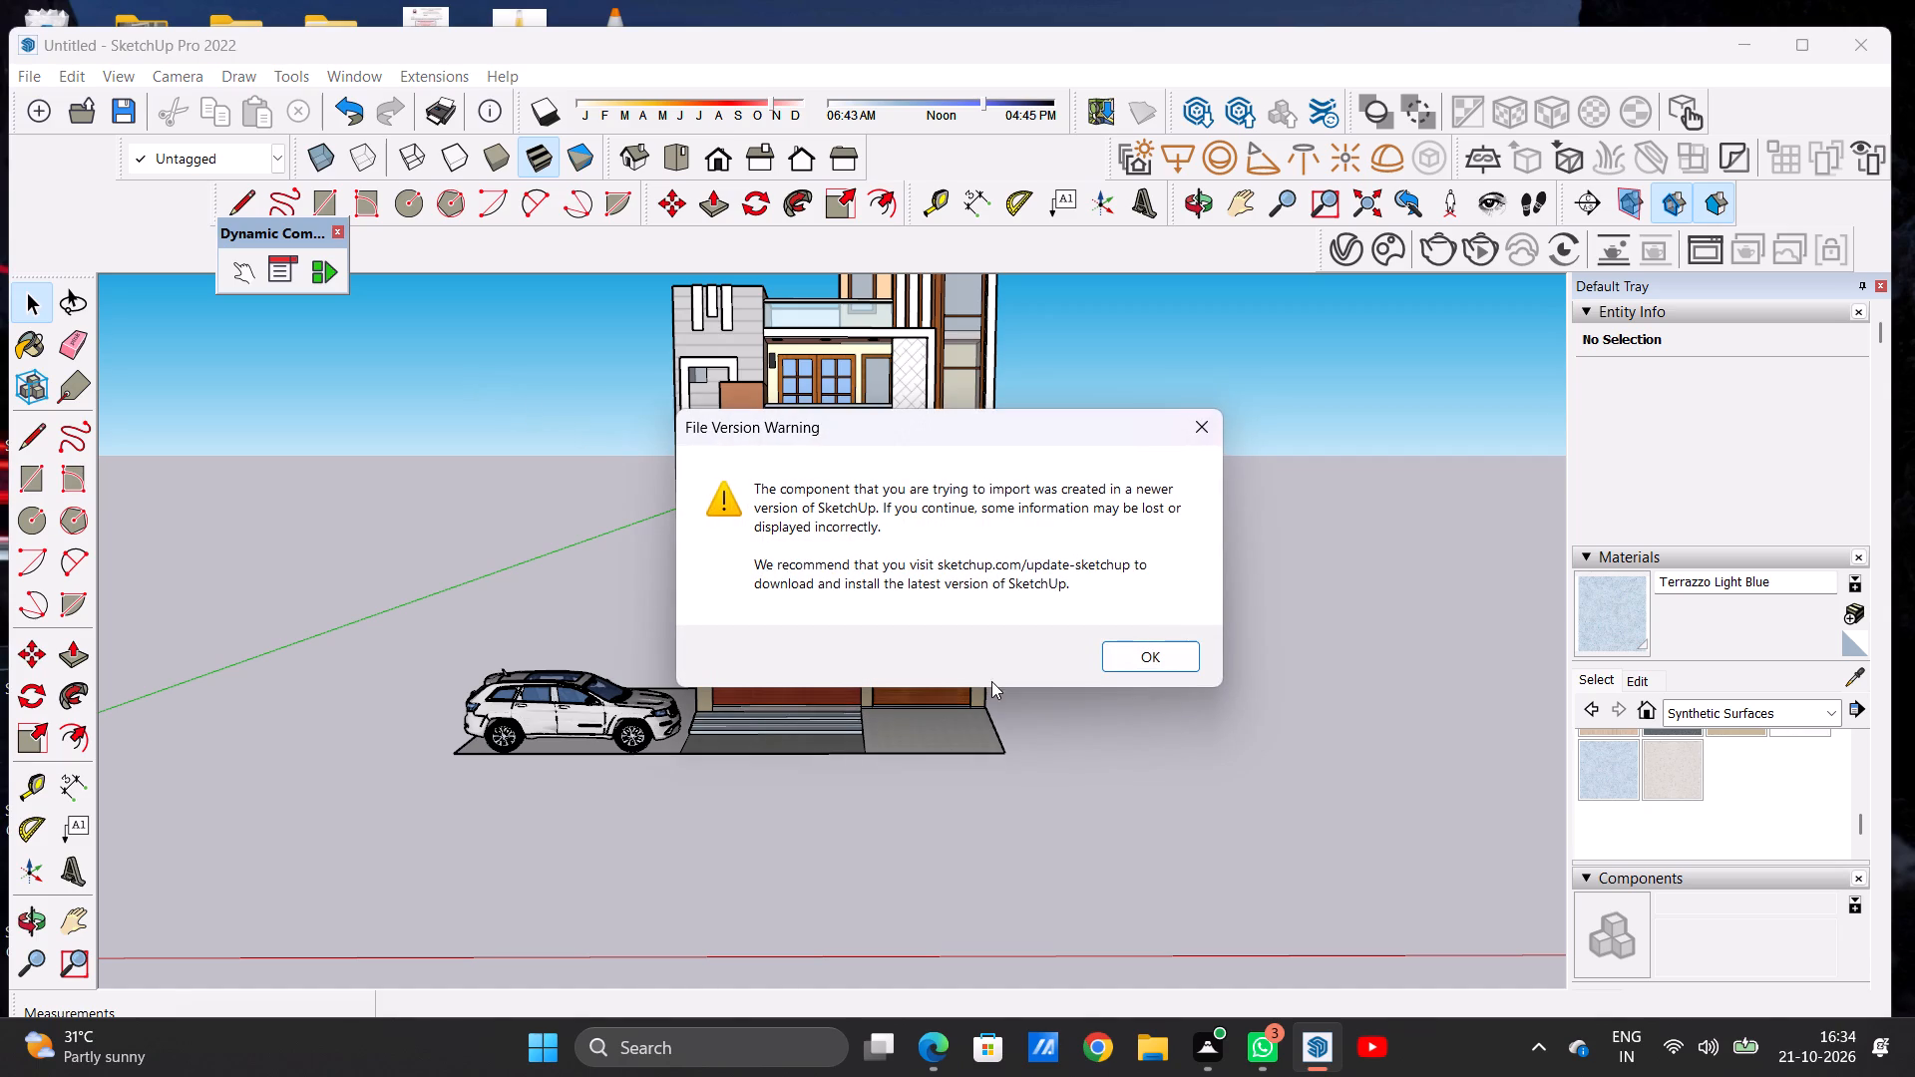
left_click(1126, 656)
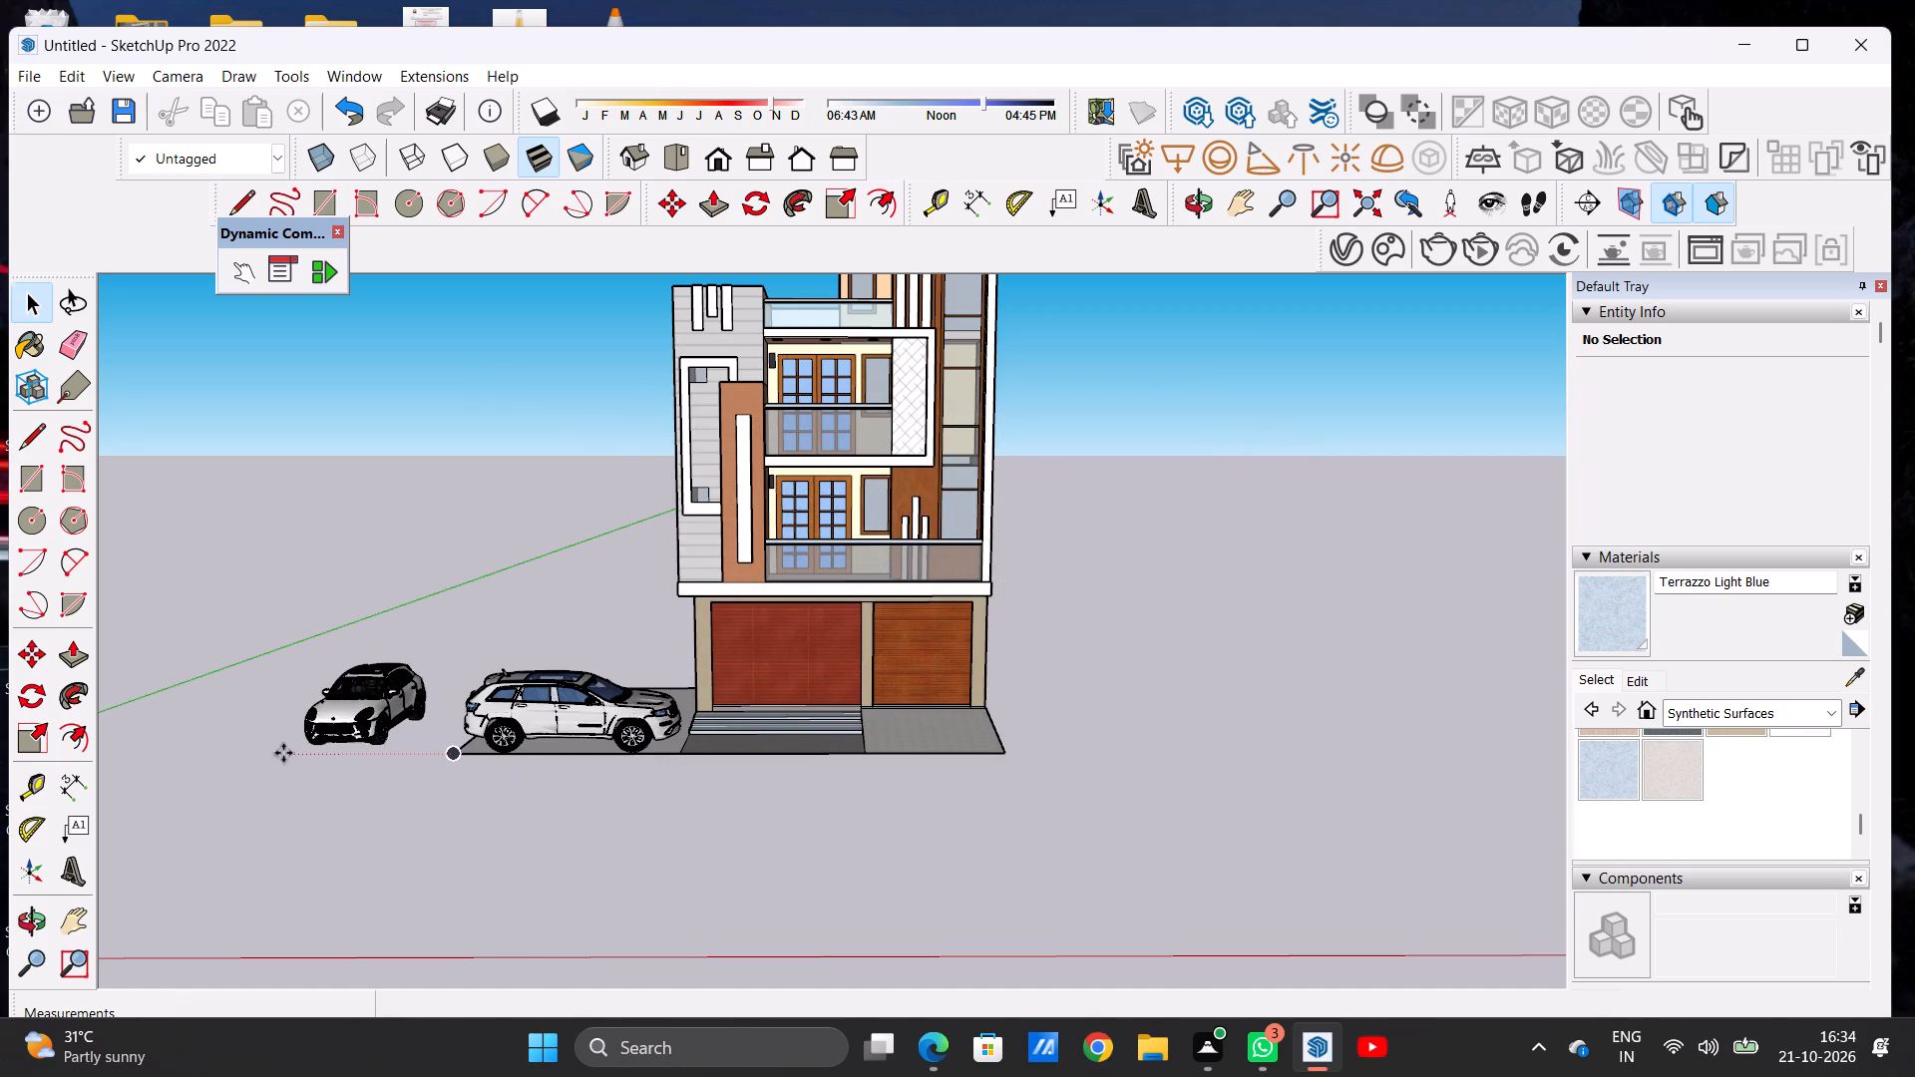
left_click(1119, 862)
key("space")
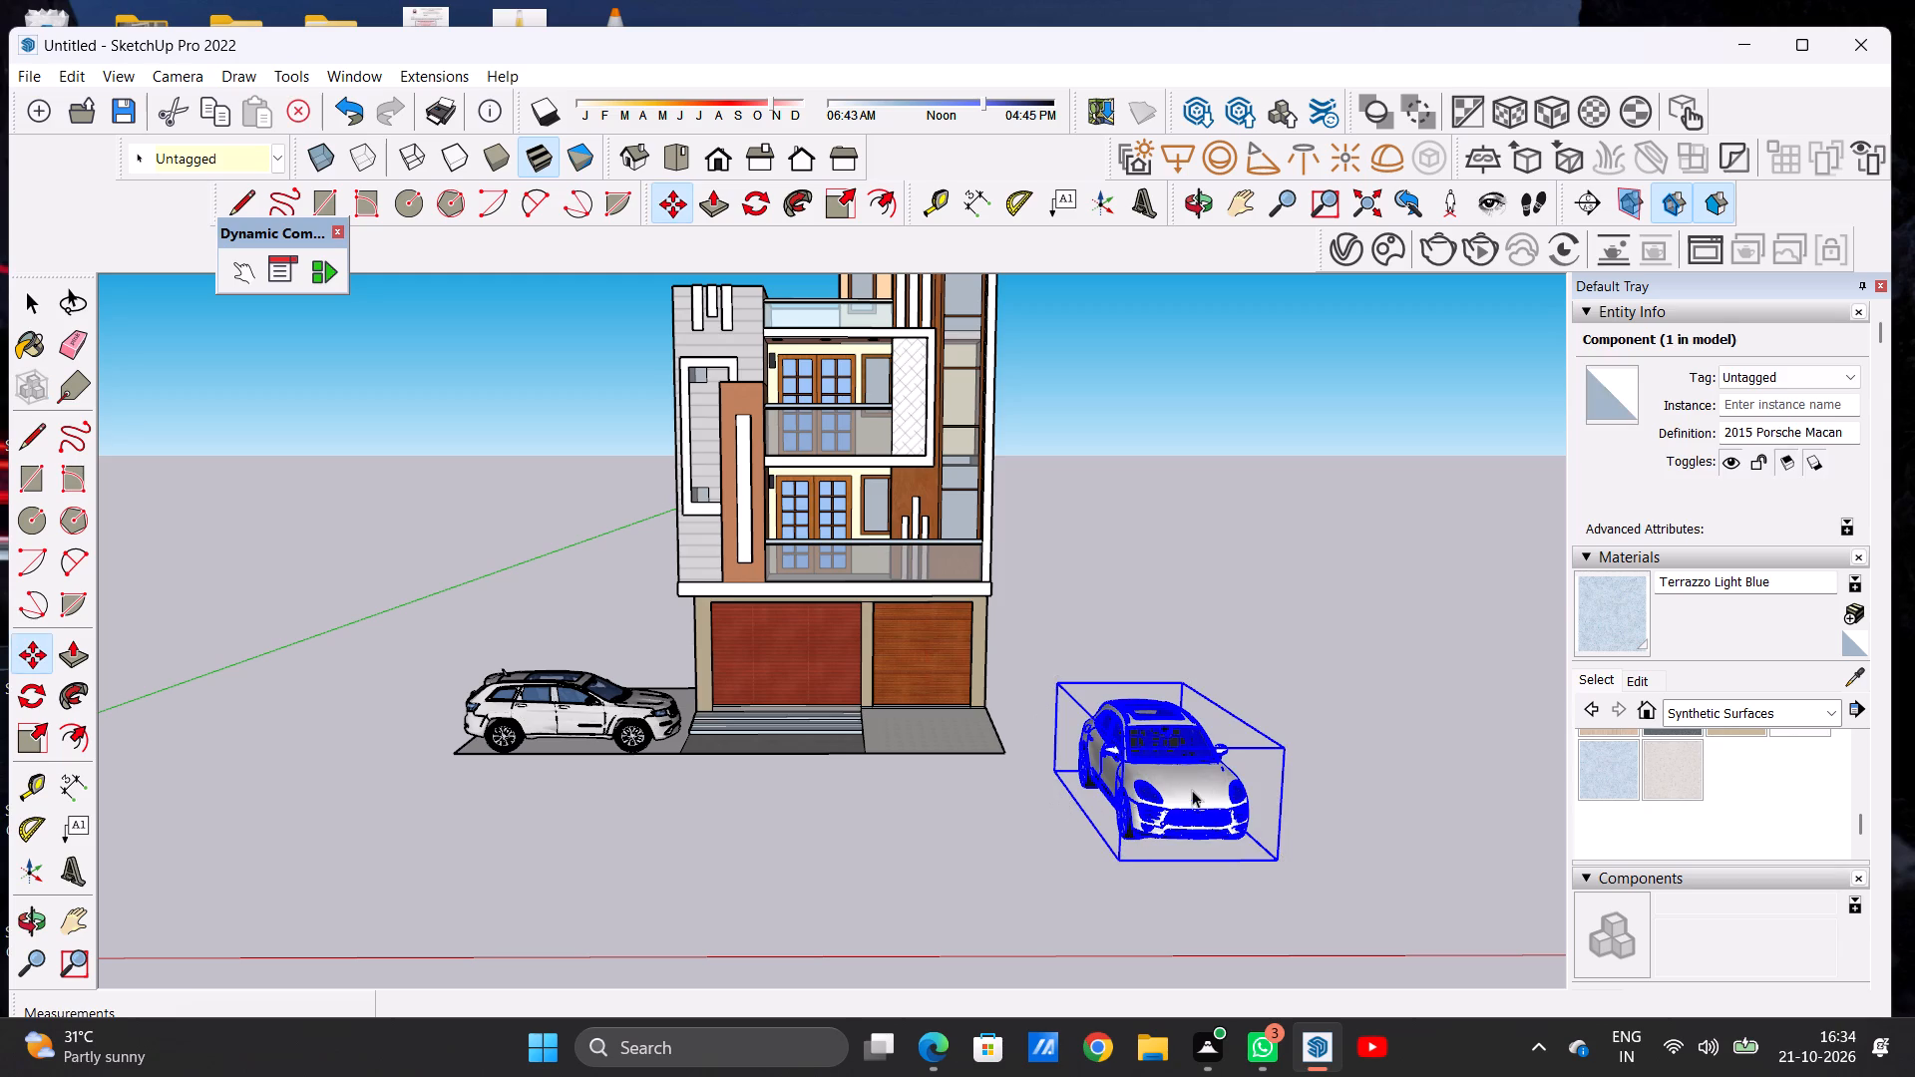
scroll(1196, 790, "up", 18)
left_click(764, 835)
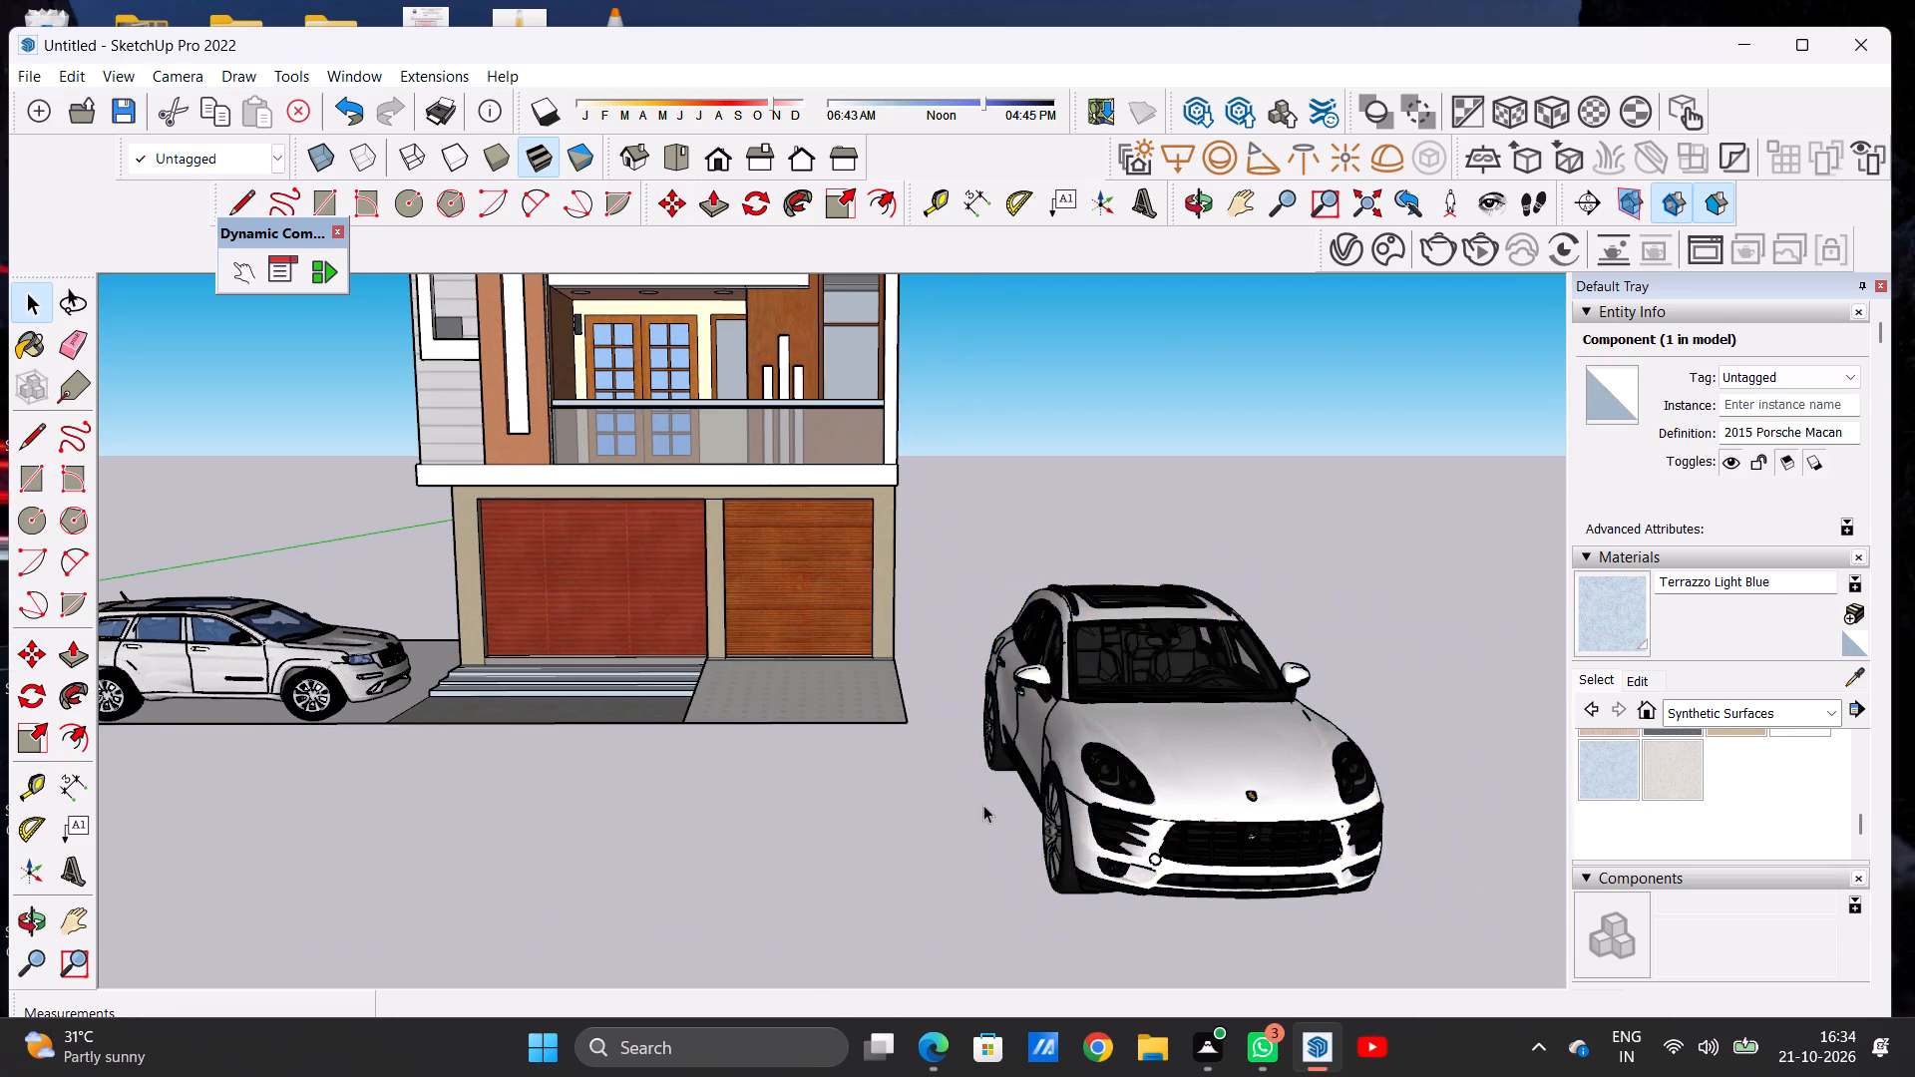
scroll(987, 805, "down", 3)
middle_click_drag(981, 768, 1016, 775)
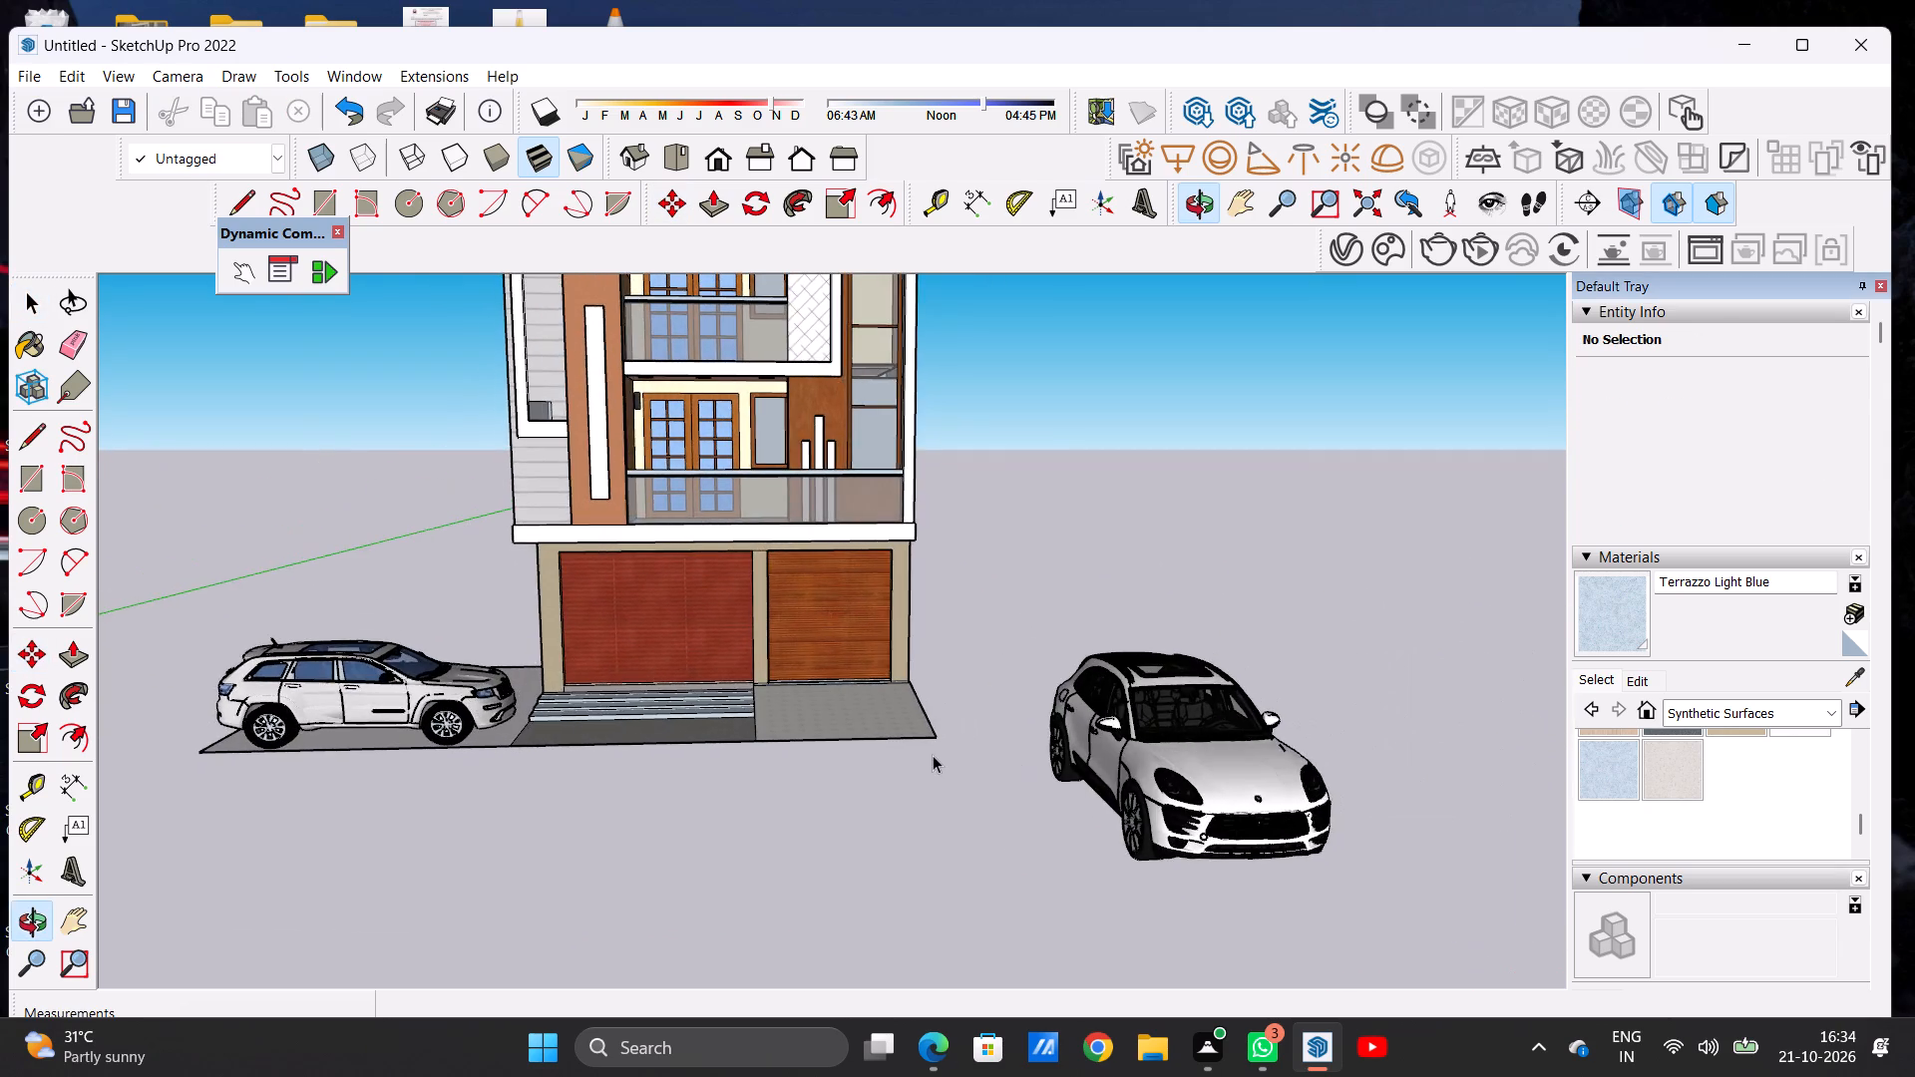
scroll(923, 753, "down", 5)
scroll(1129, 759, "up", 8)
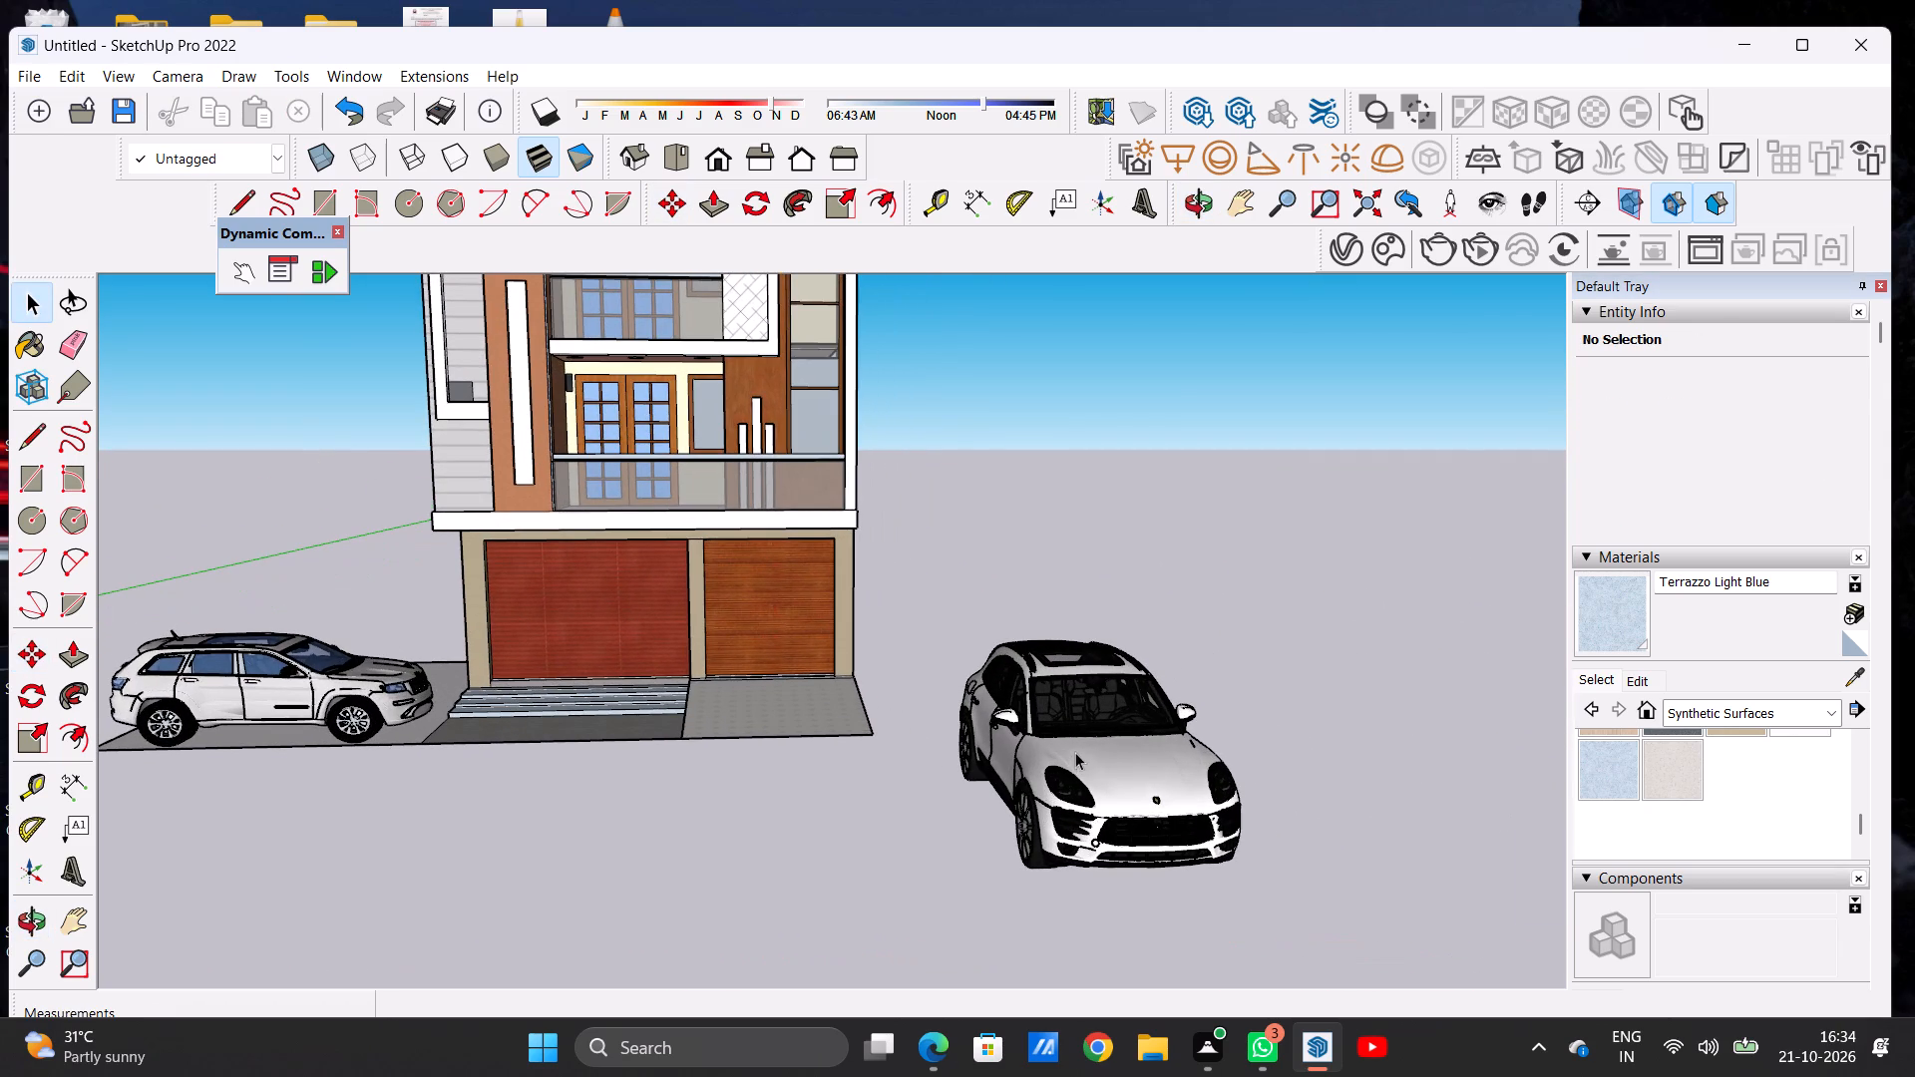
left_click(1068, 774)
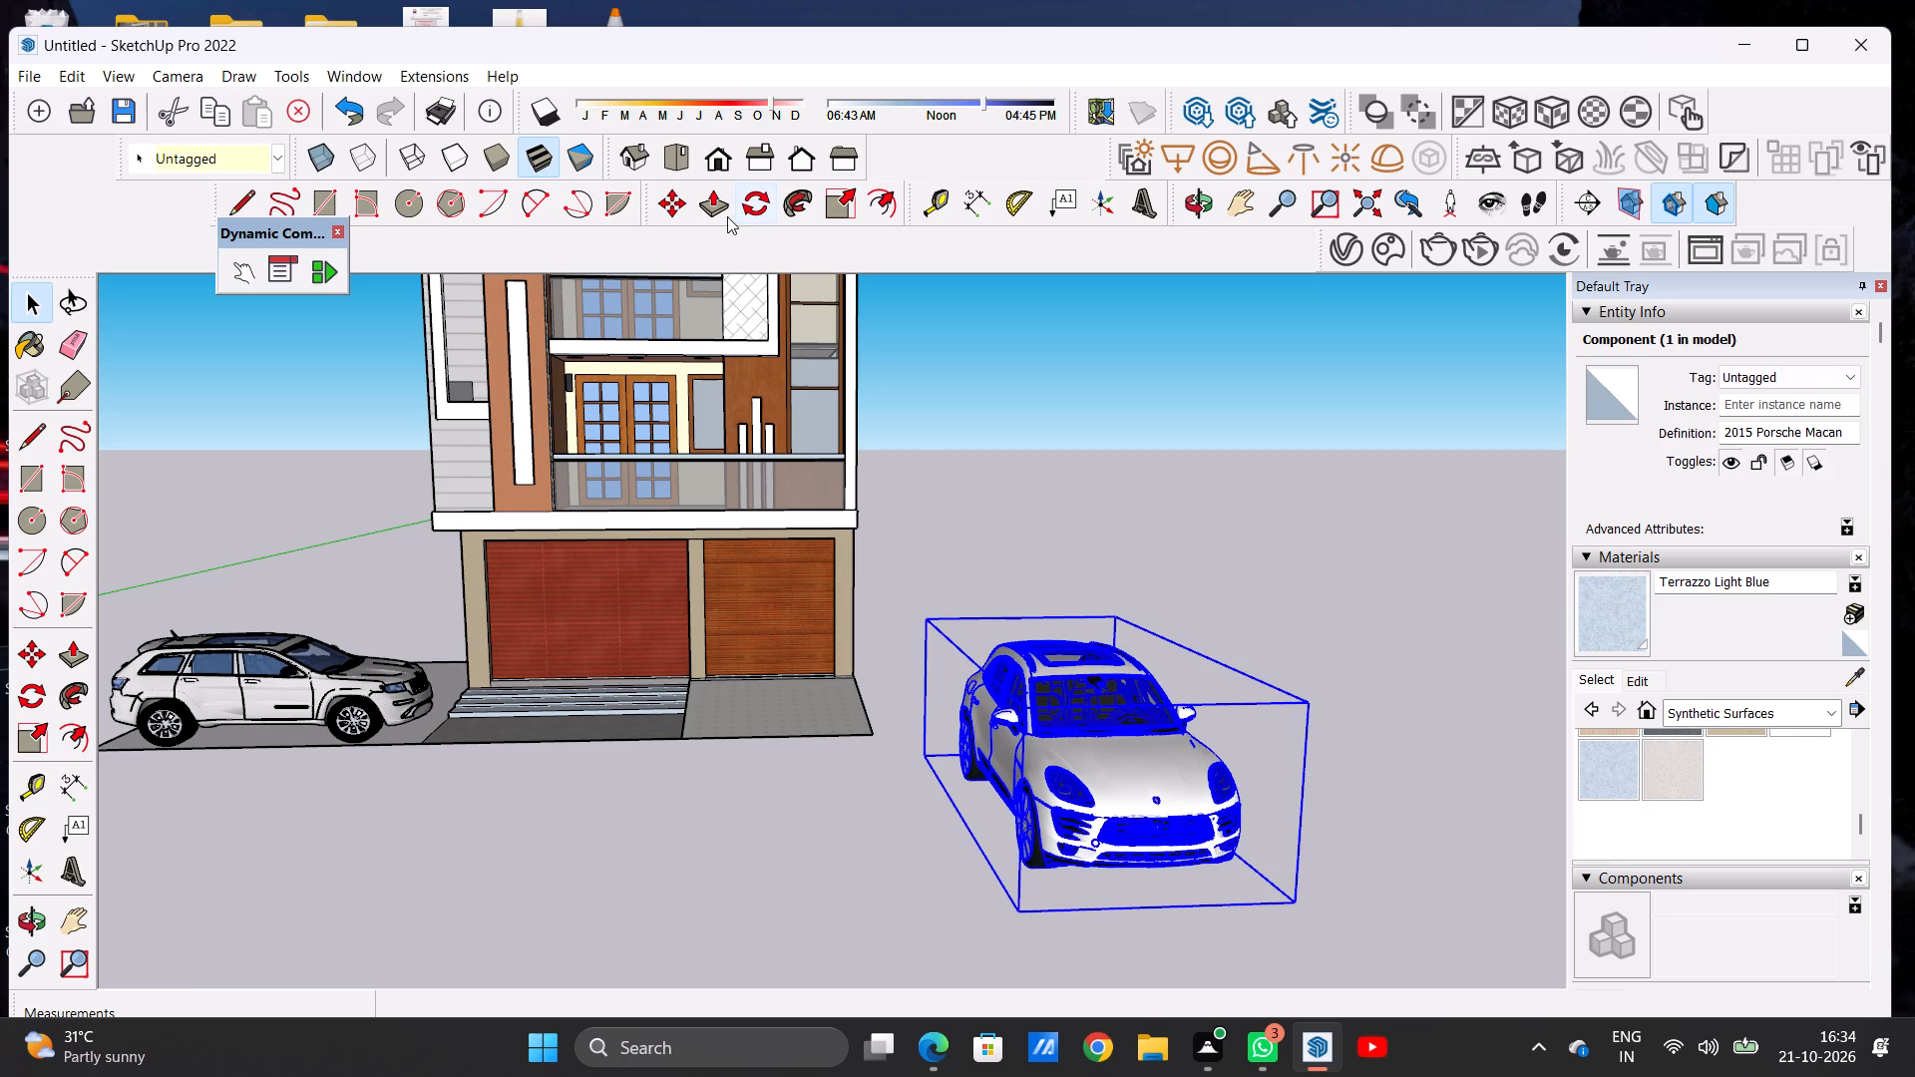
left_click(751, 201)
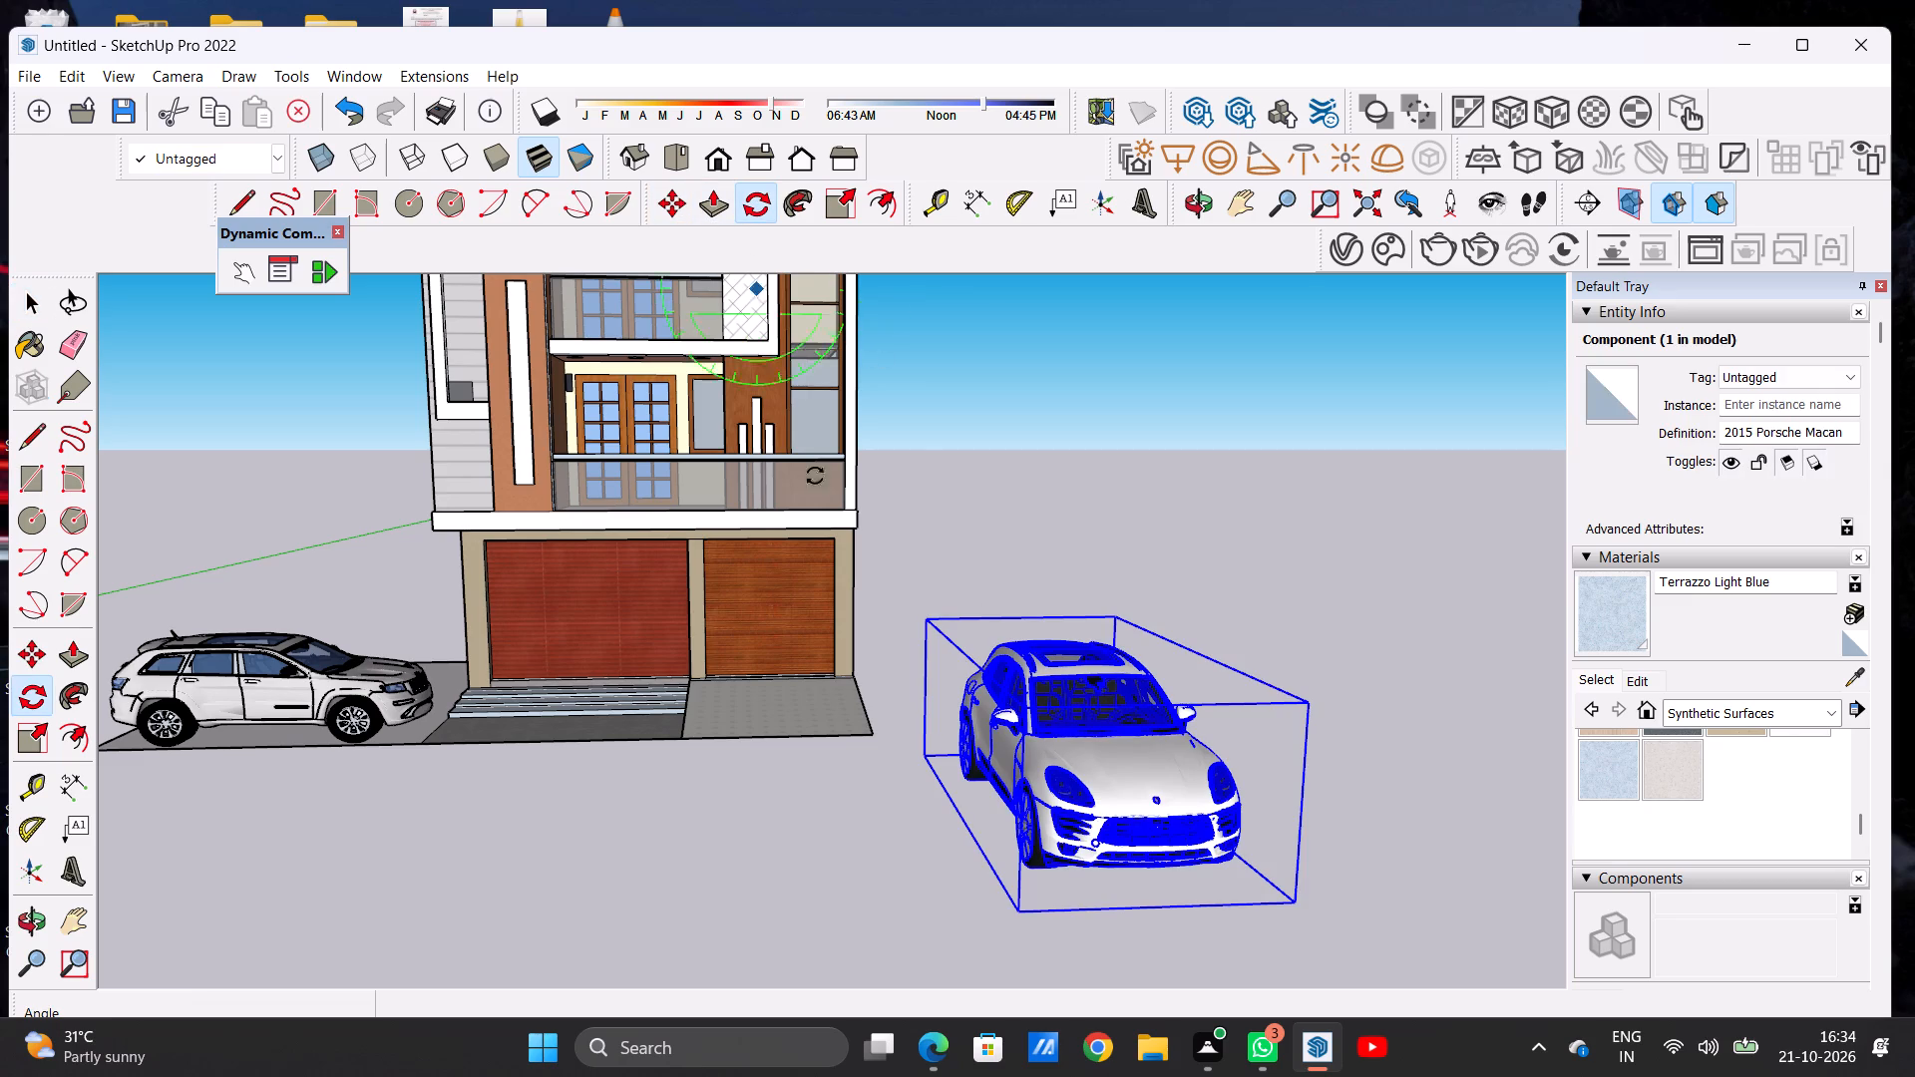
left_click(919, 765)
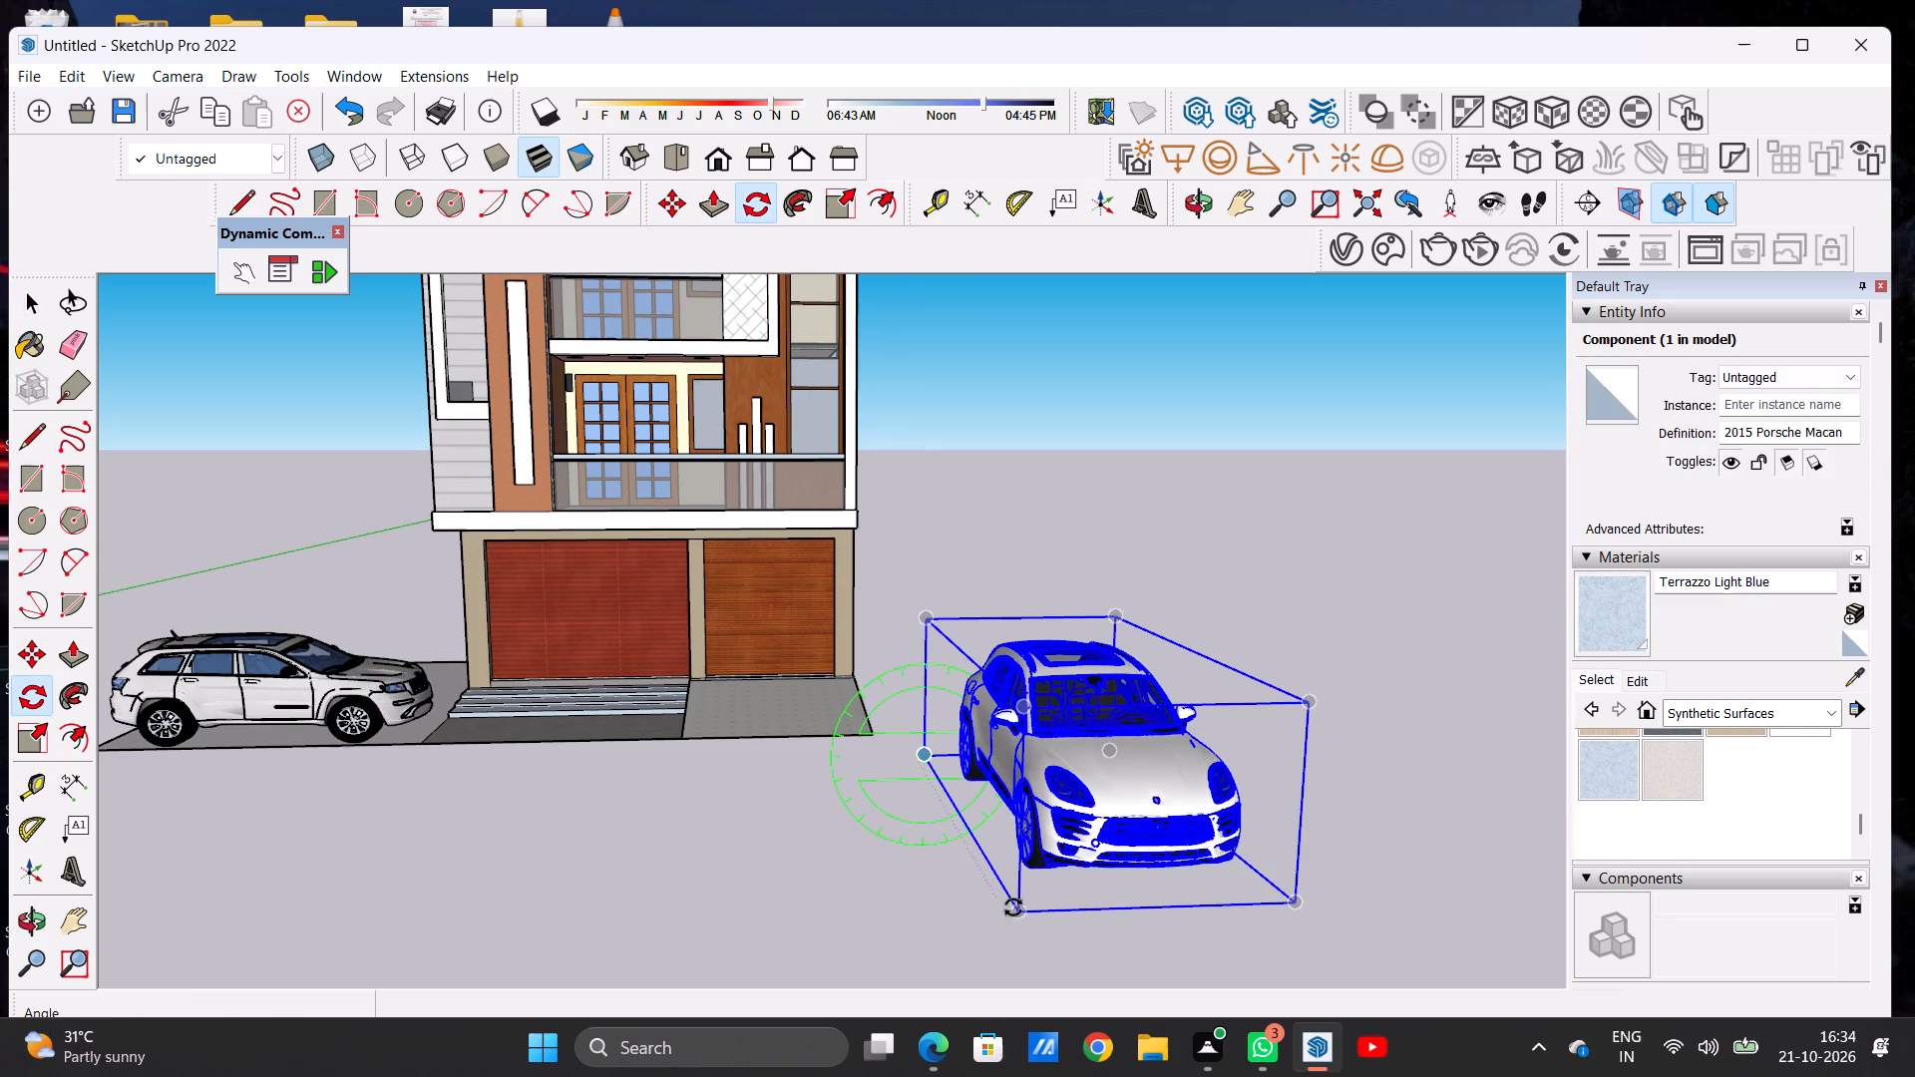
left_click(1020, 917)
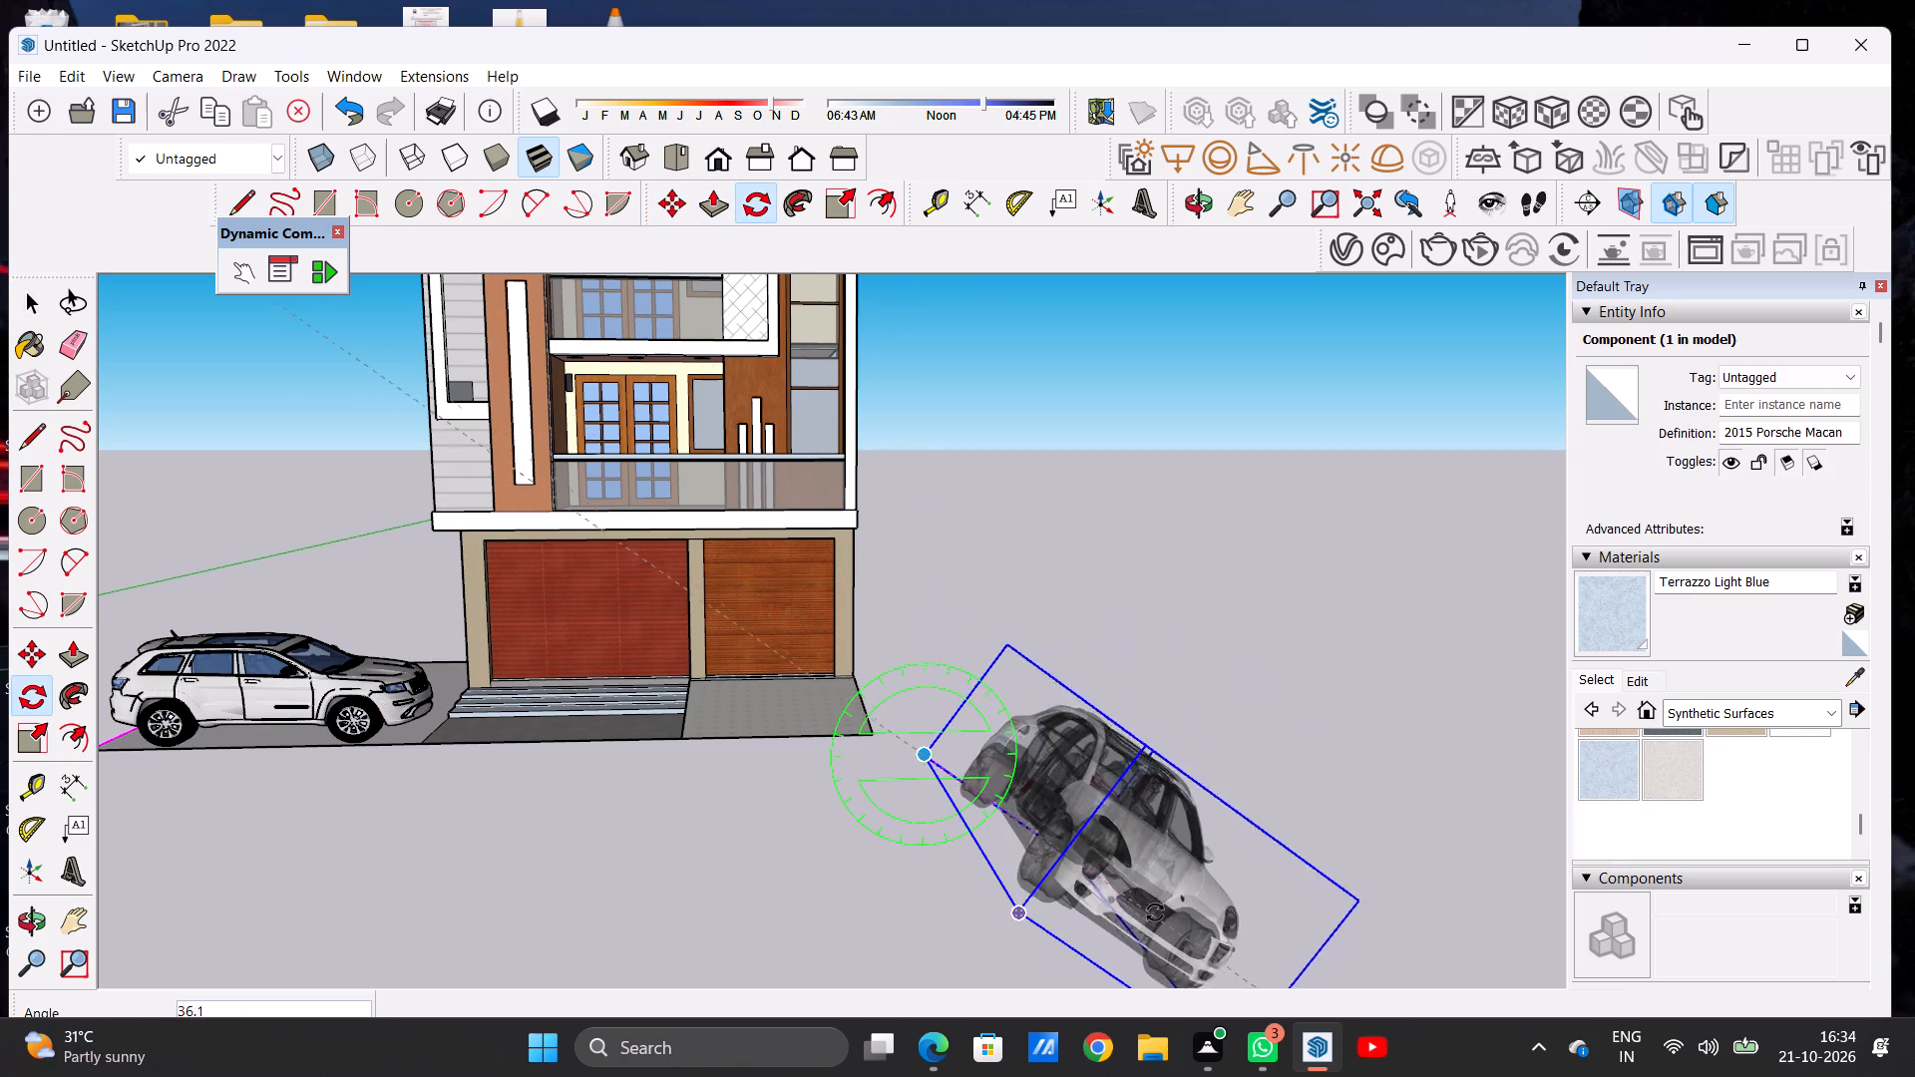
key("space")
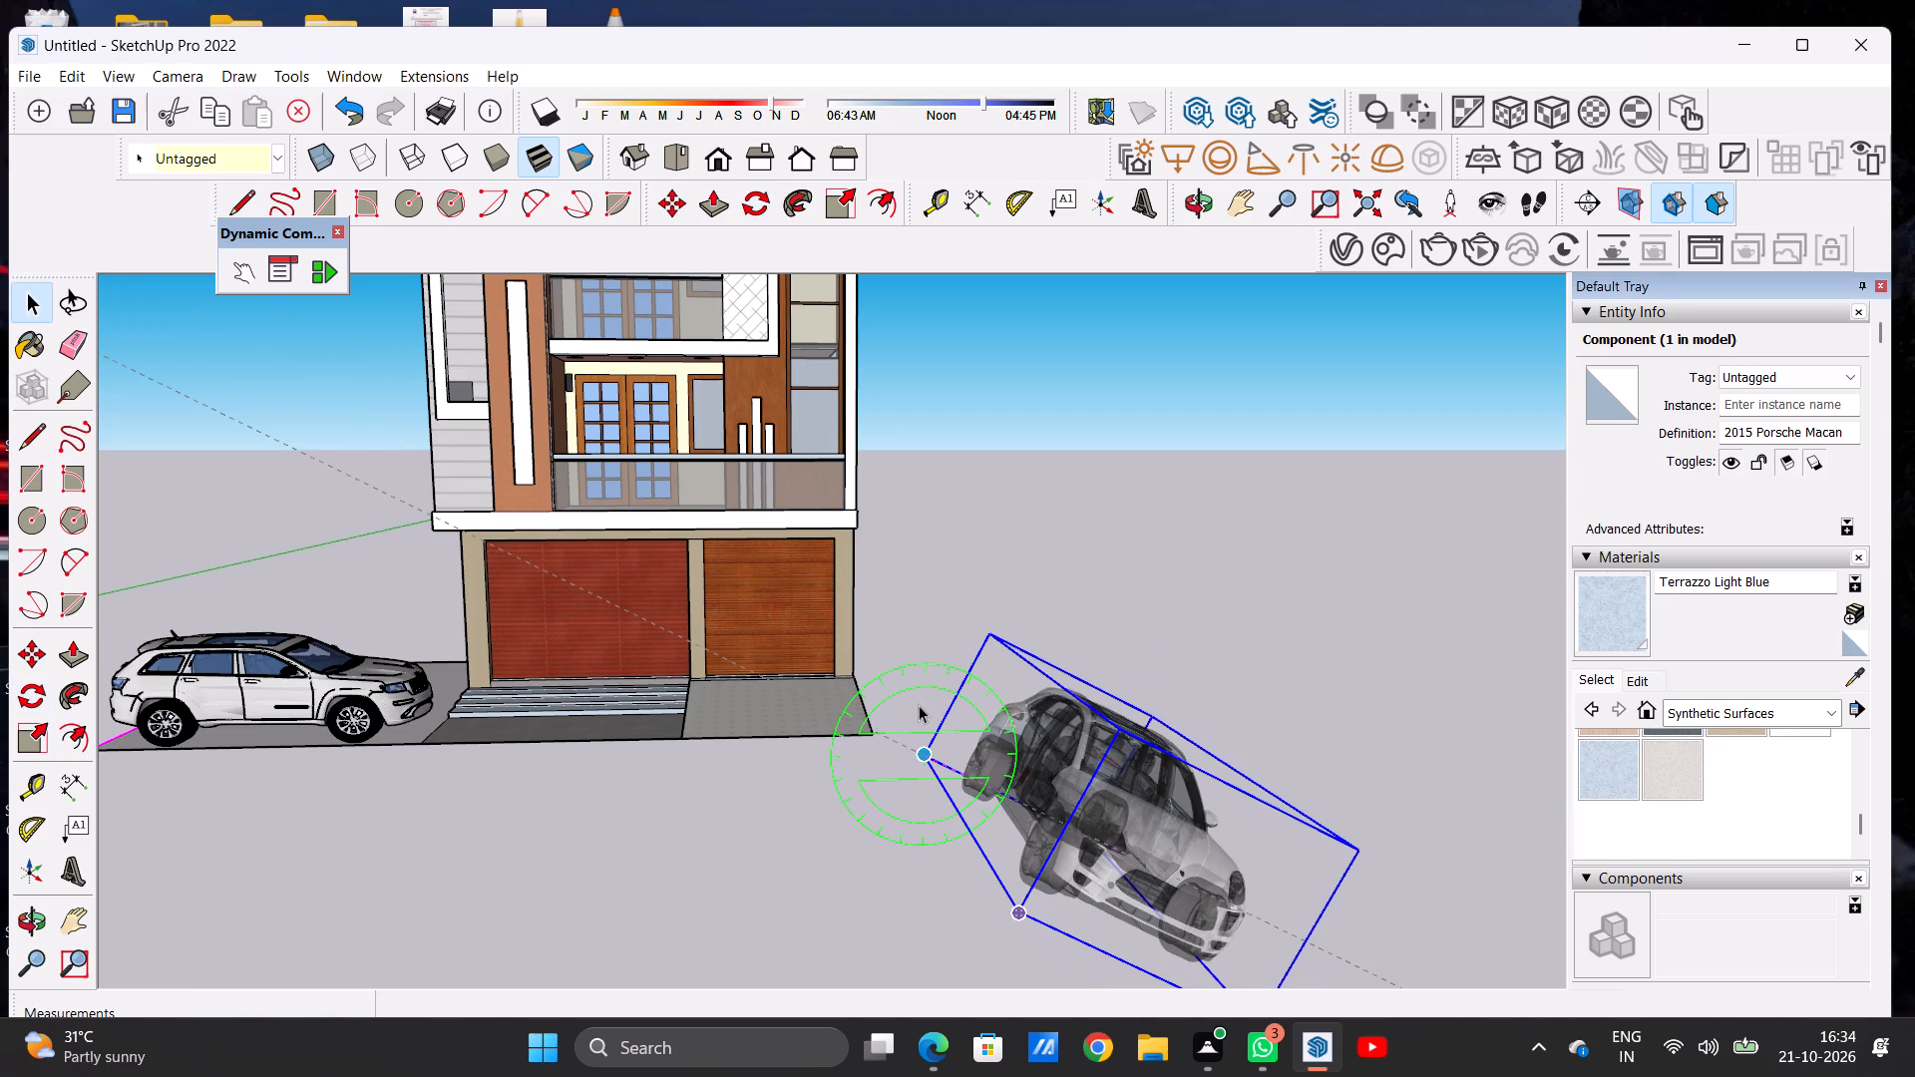
Examine the Porsche Macan's orientation and position relative to the house and the other car from several sides.
scroll(921, 723, "down", 4)
middle_click_drag(869, 756, 1073, 765)
scroll(897, 763, "down", 3)
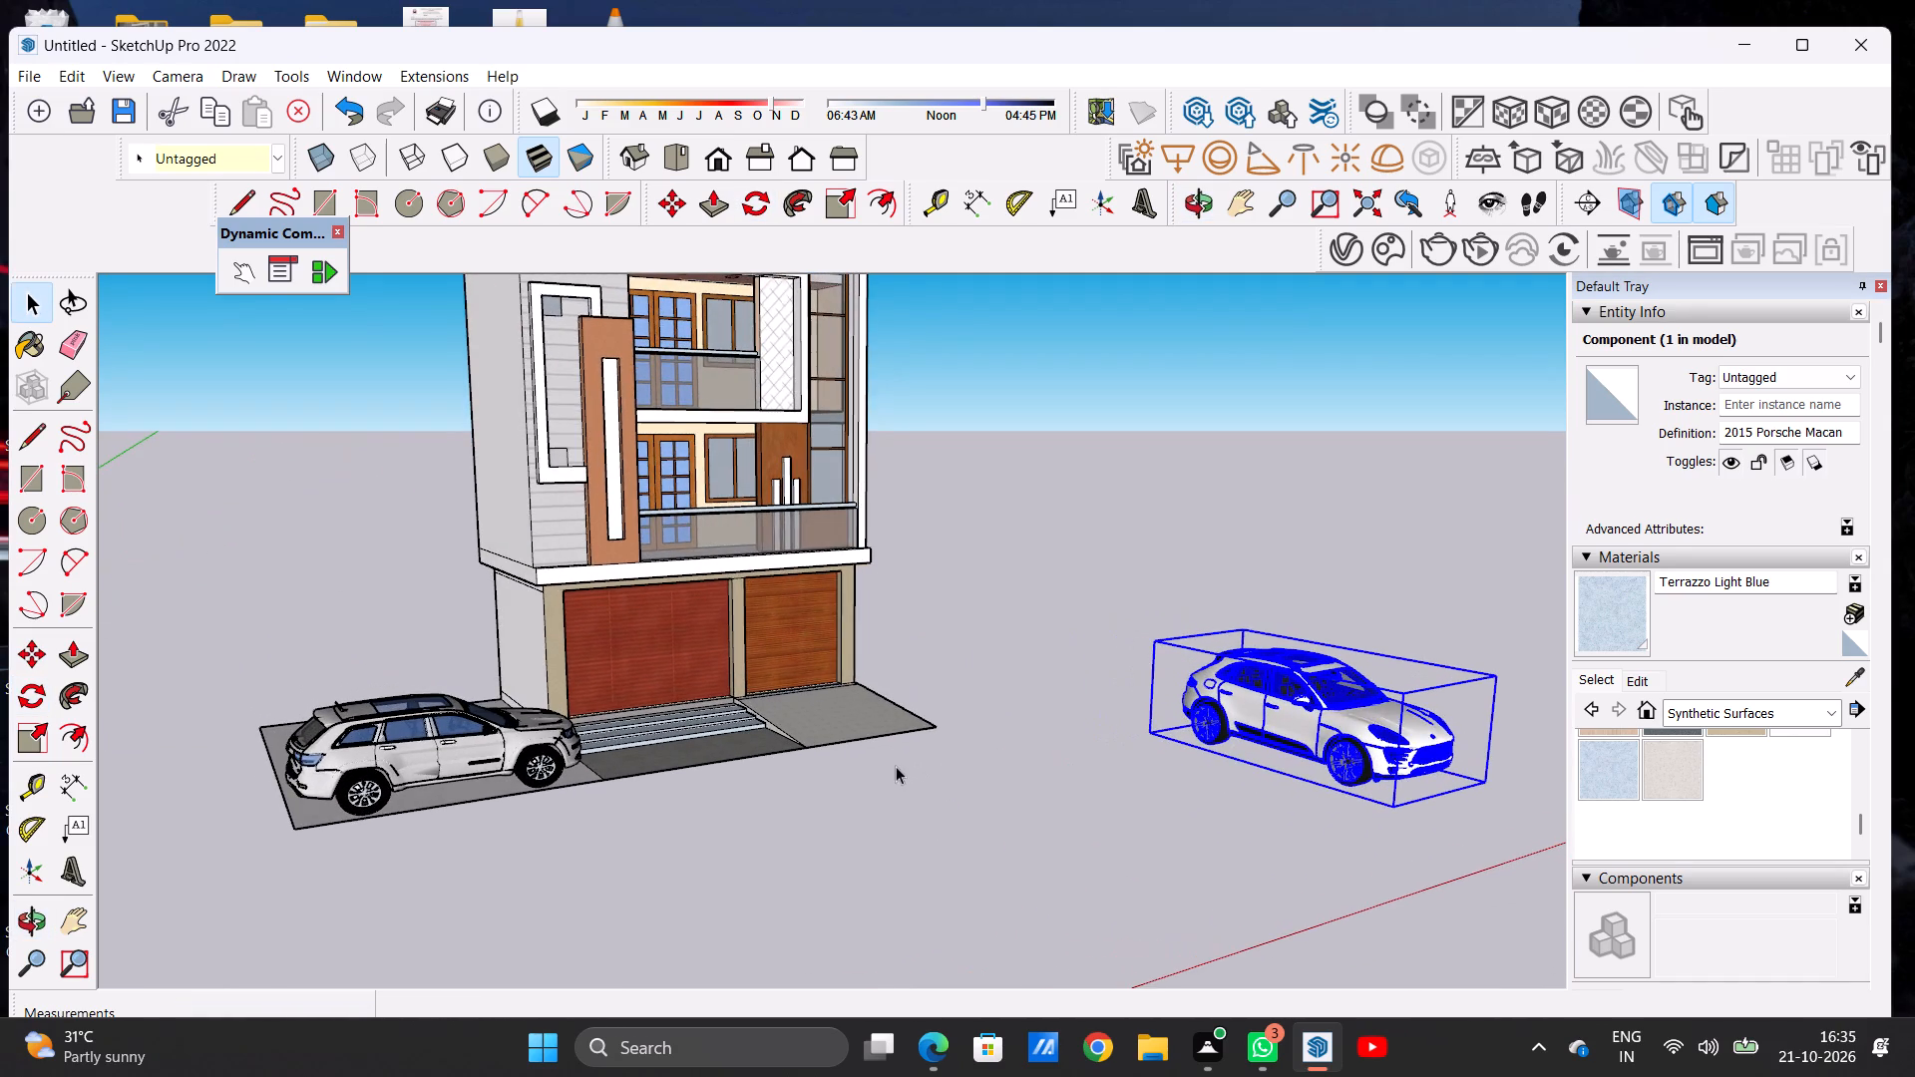
scroll(896, 766, "down", 2)
scroll(791, 775, "down", 11)
middle_click_drag(1132, 727, 504, 725)
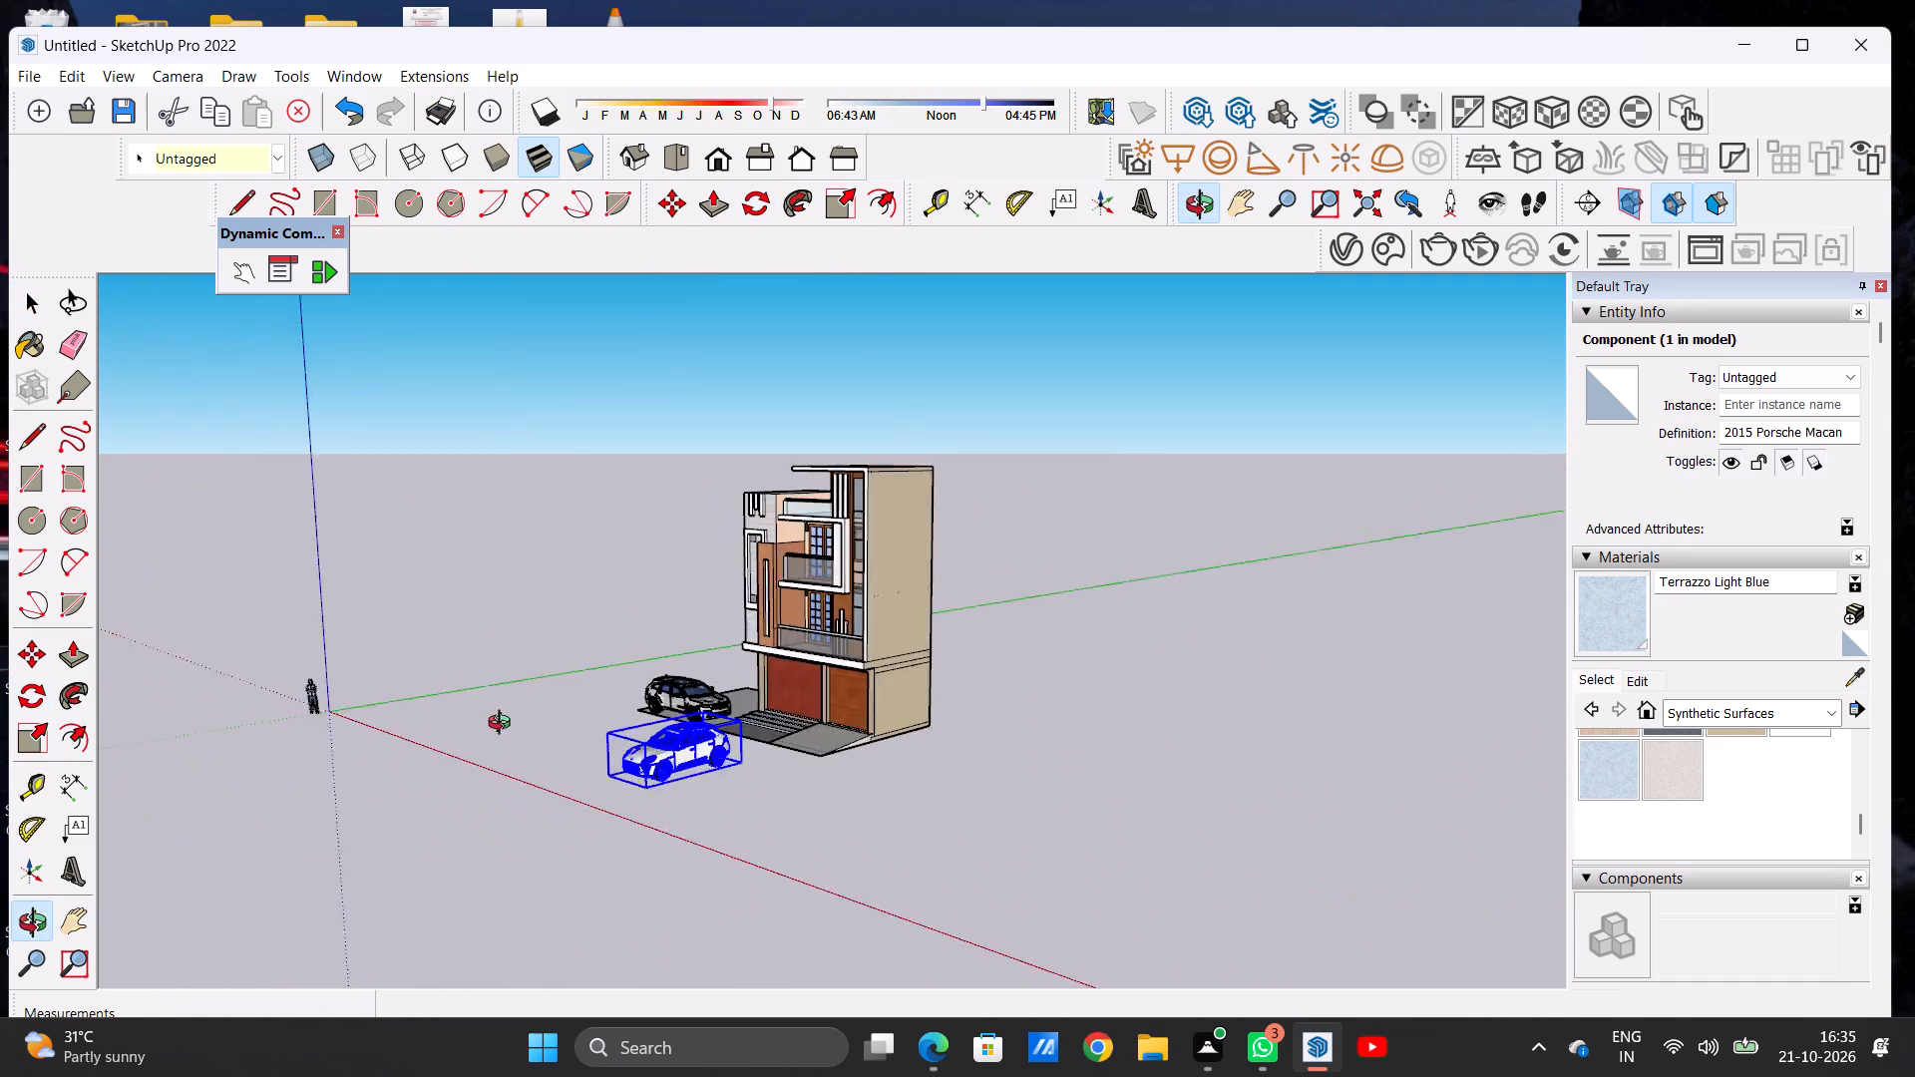
middle_click_drag(504, 725, 321, 745)
scroll(635, 728, "up", 11)
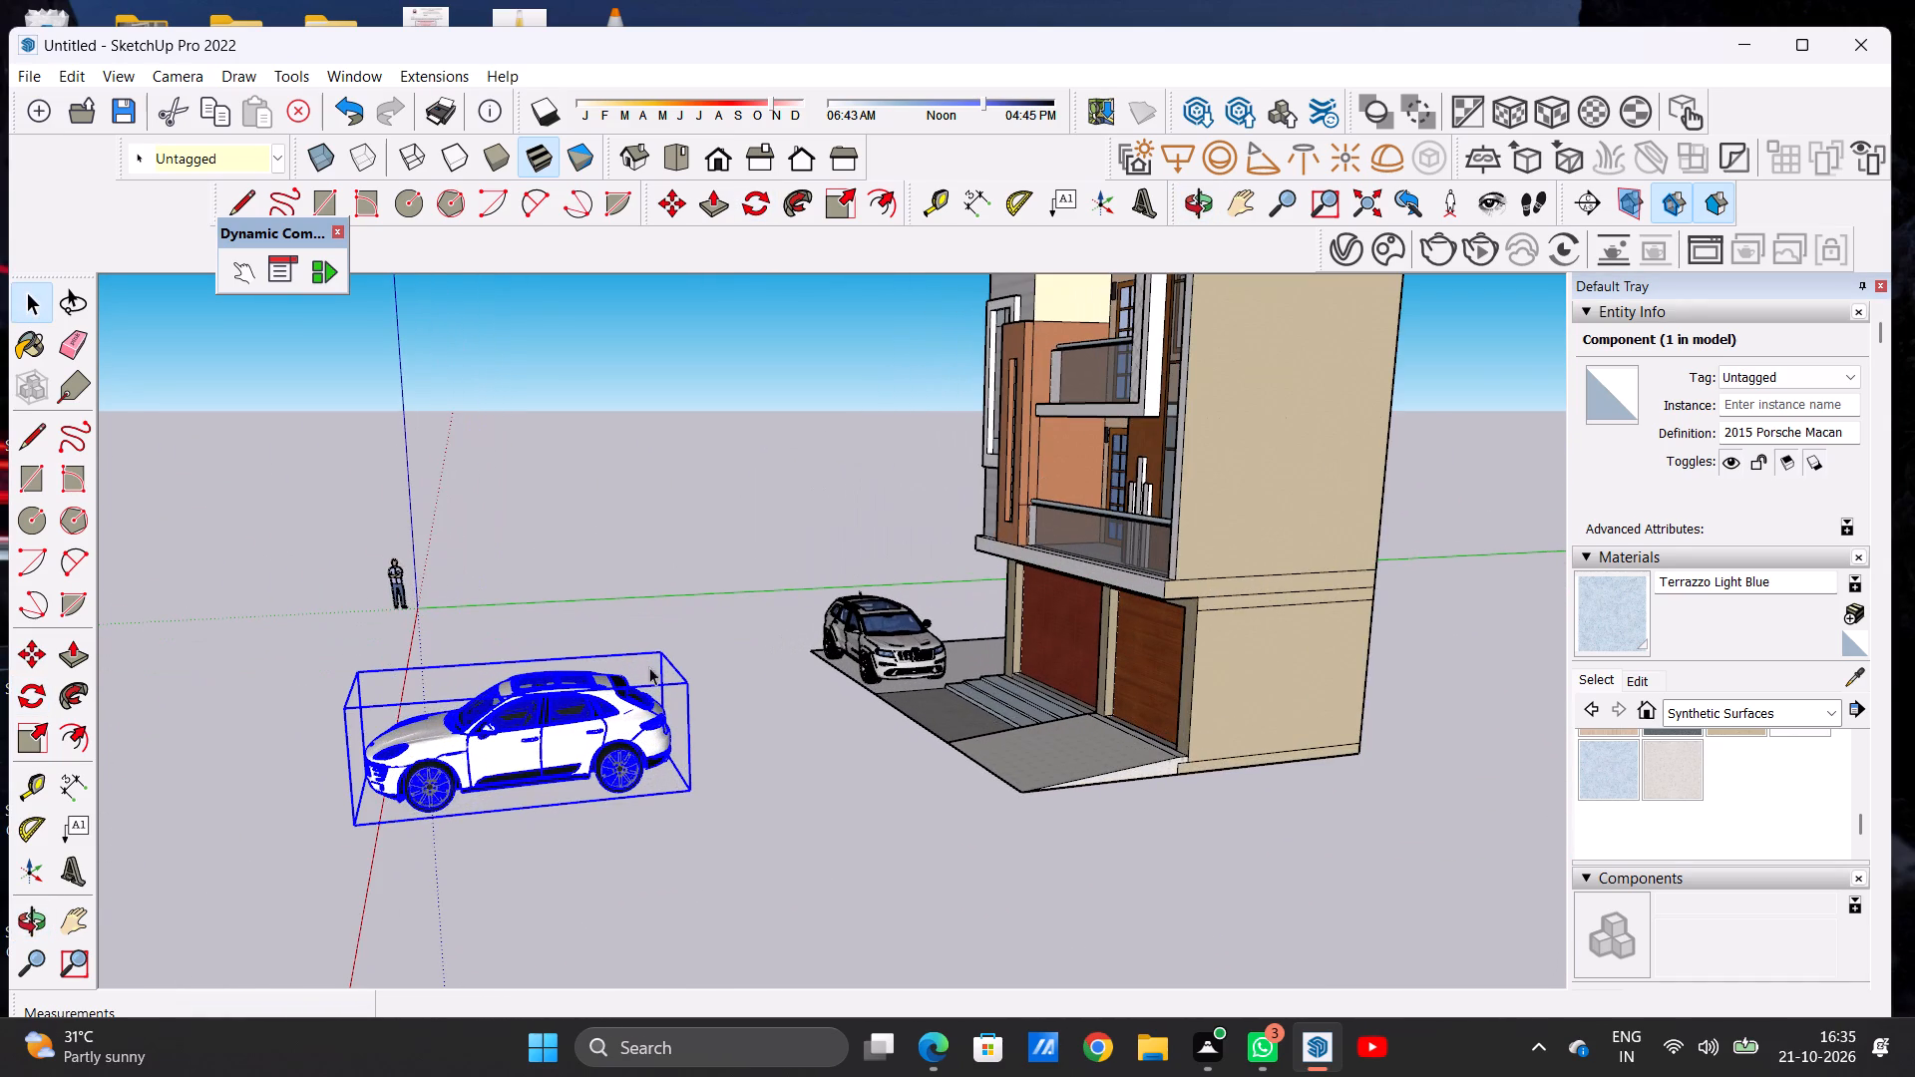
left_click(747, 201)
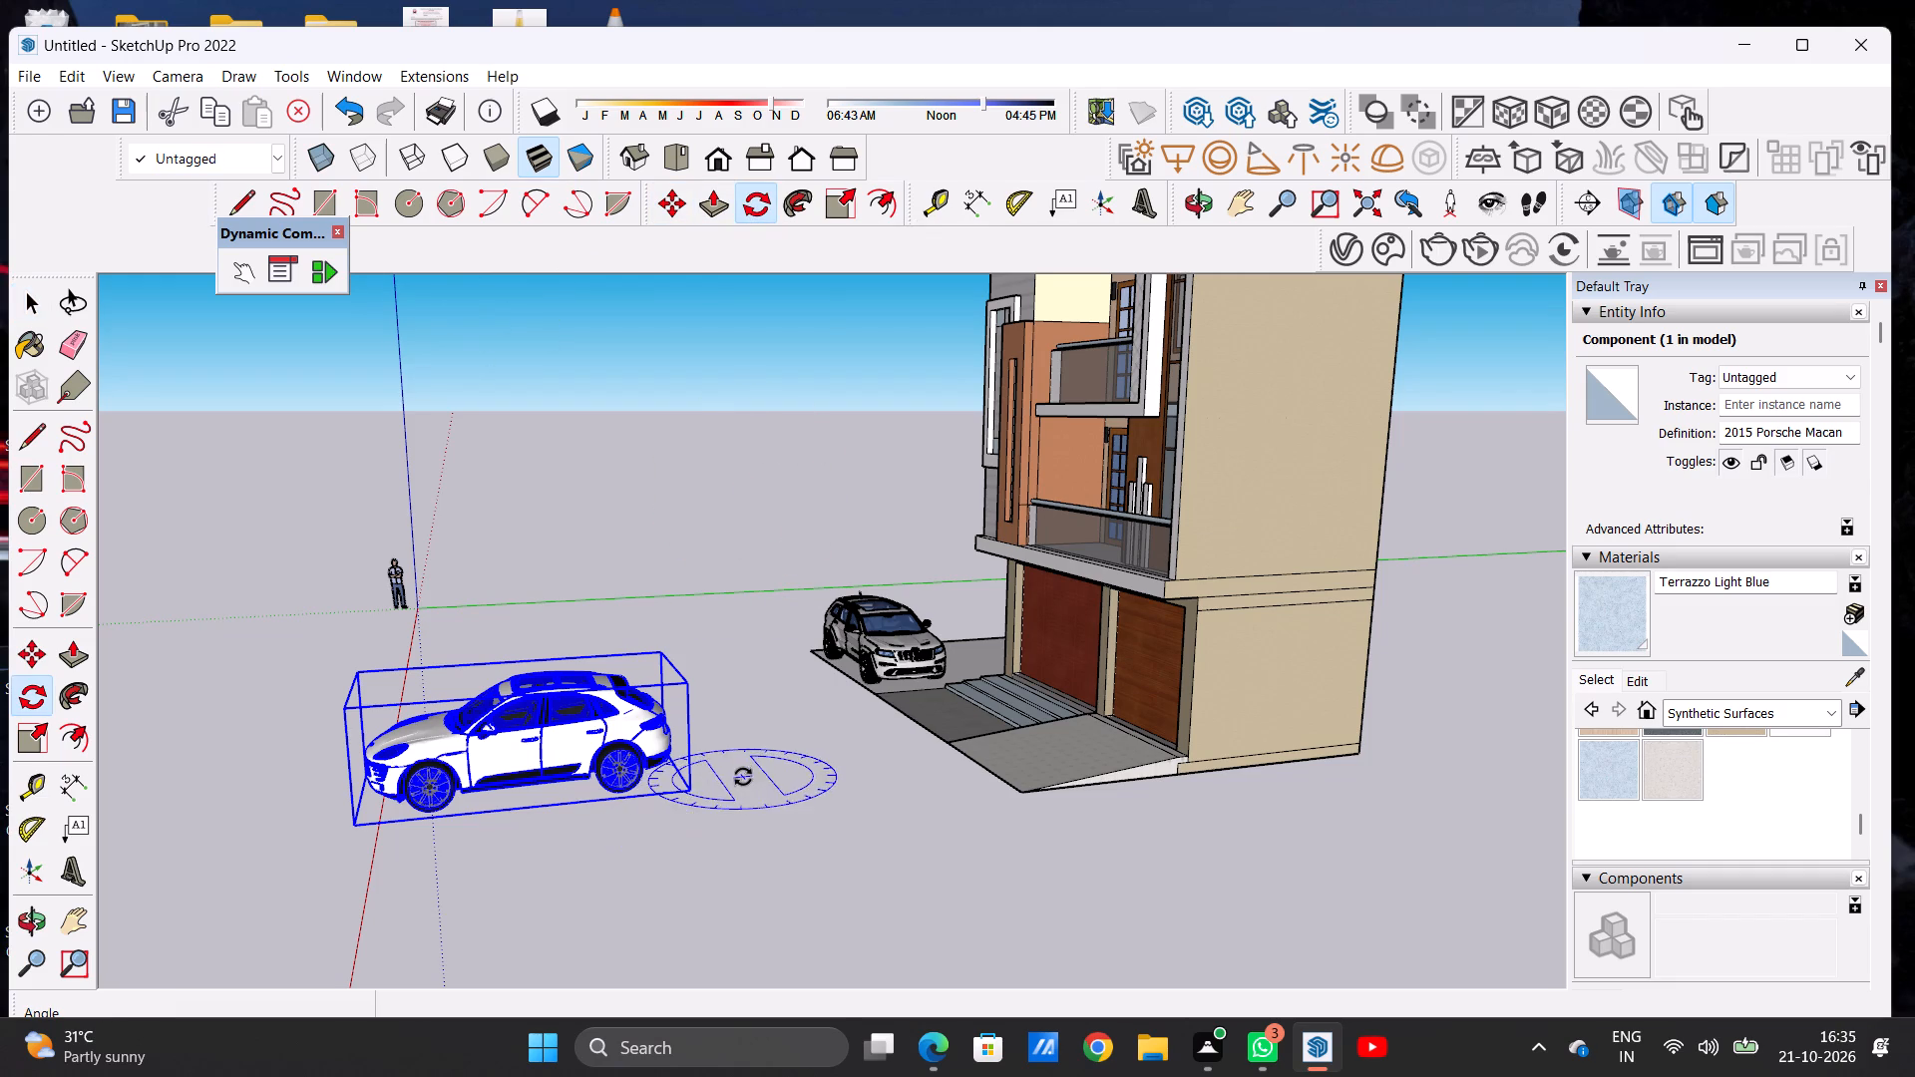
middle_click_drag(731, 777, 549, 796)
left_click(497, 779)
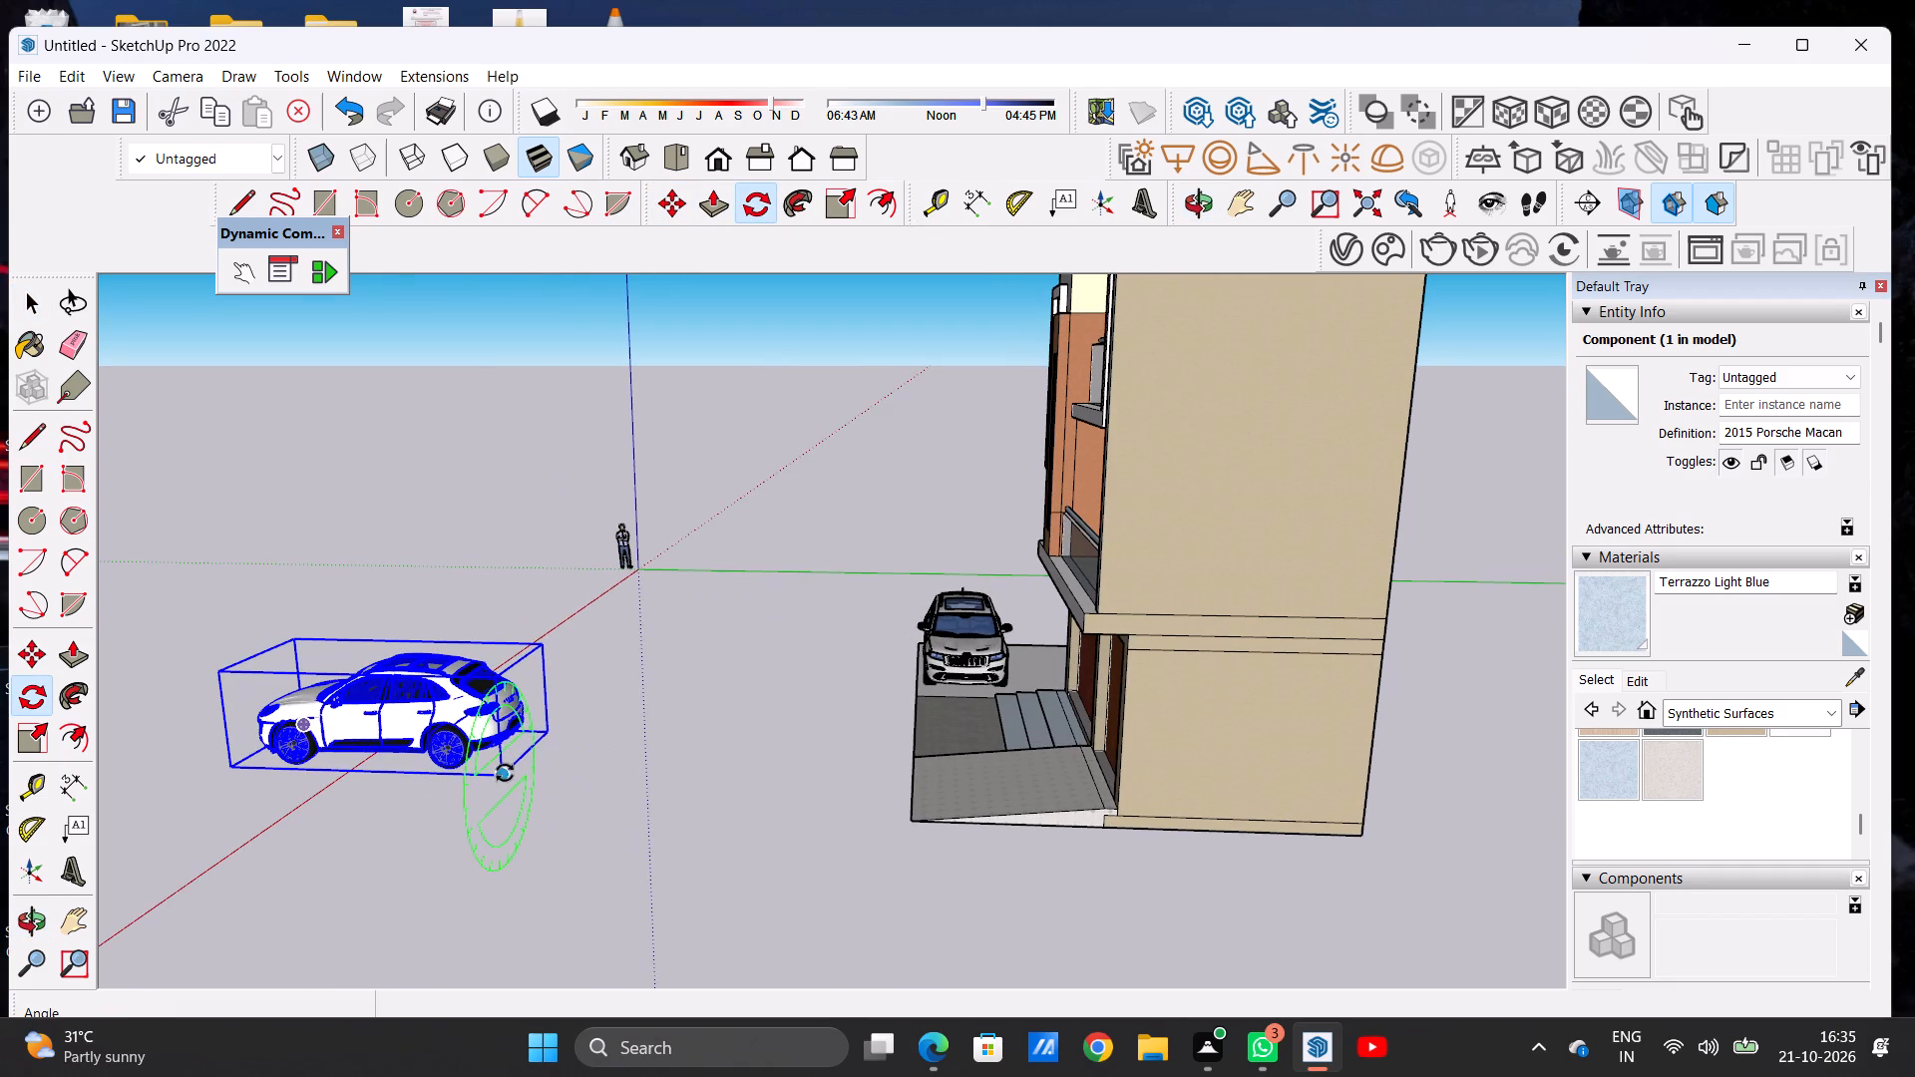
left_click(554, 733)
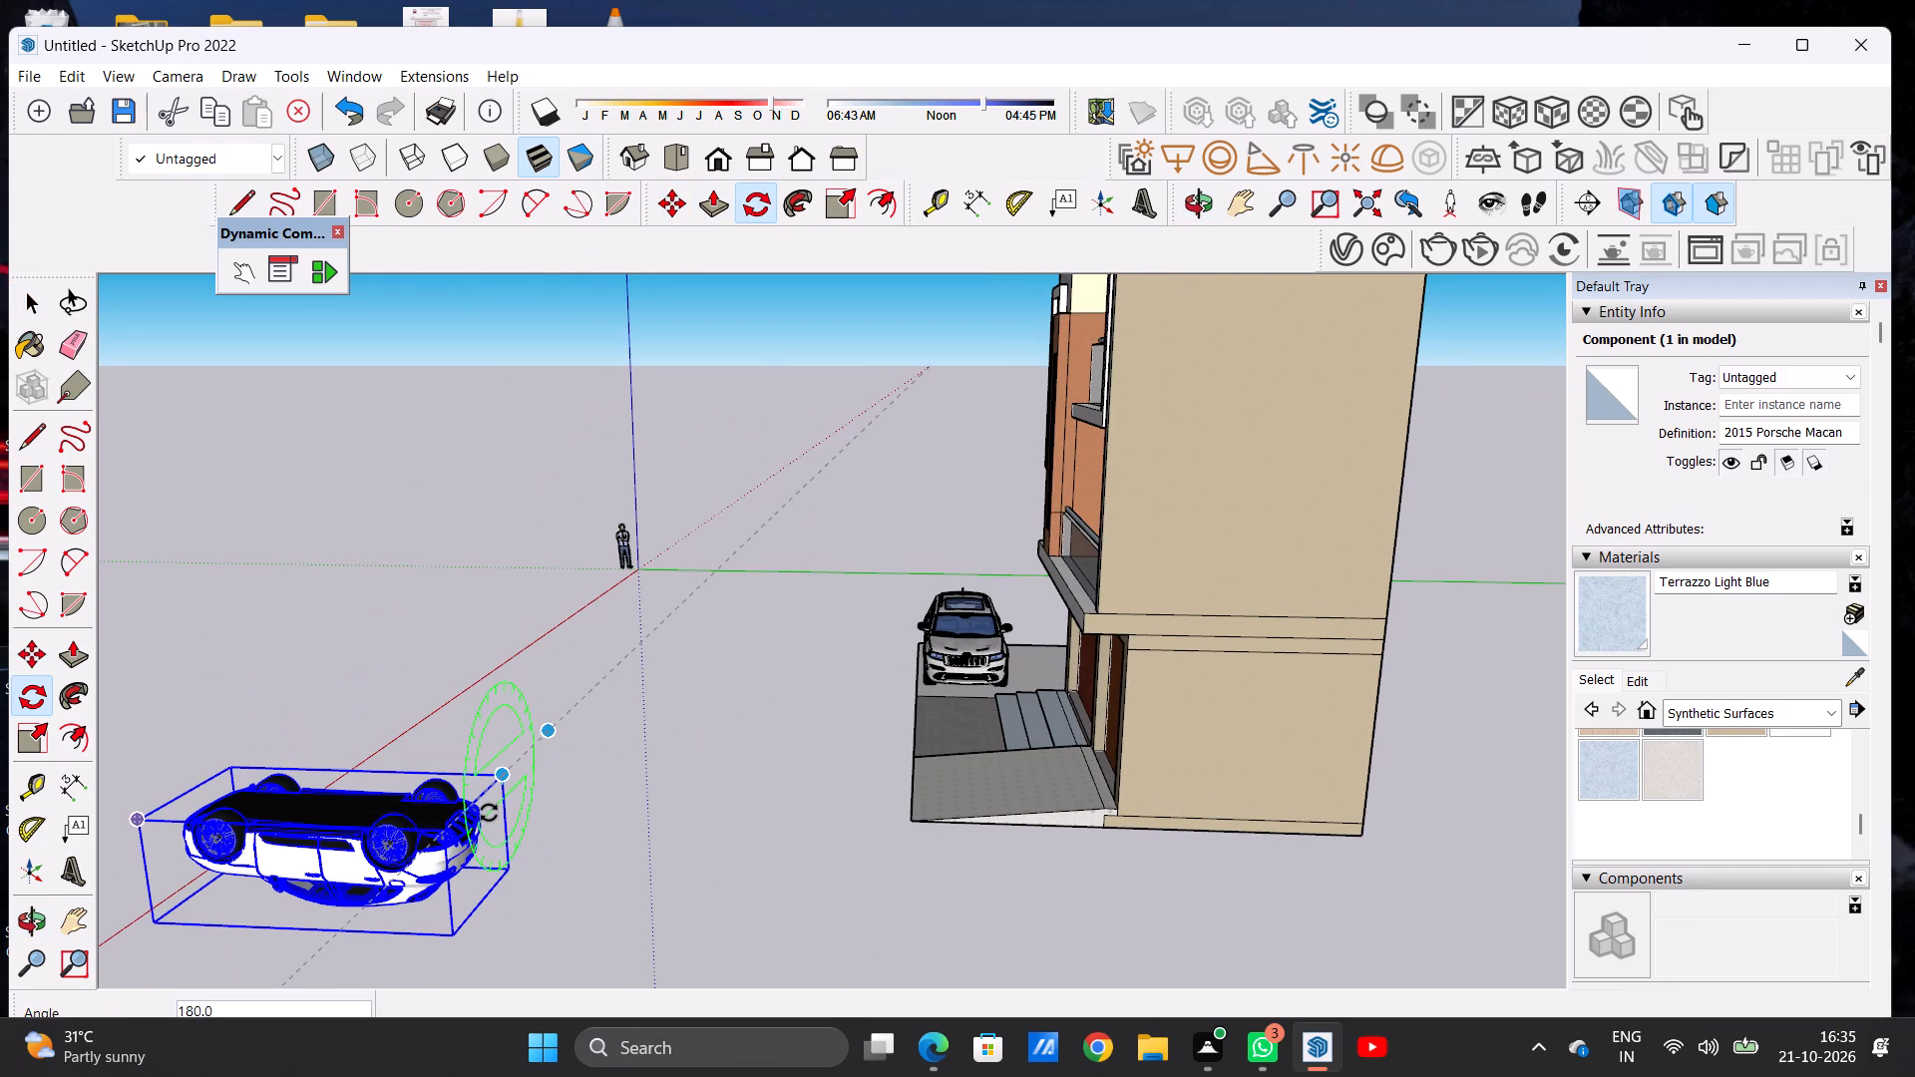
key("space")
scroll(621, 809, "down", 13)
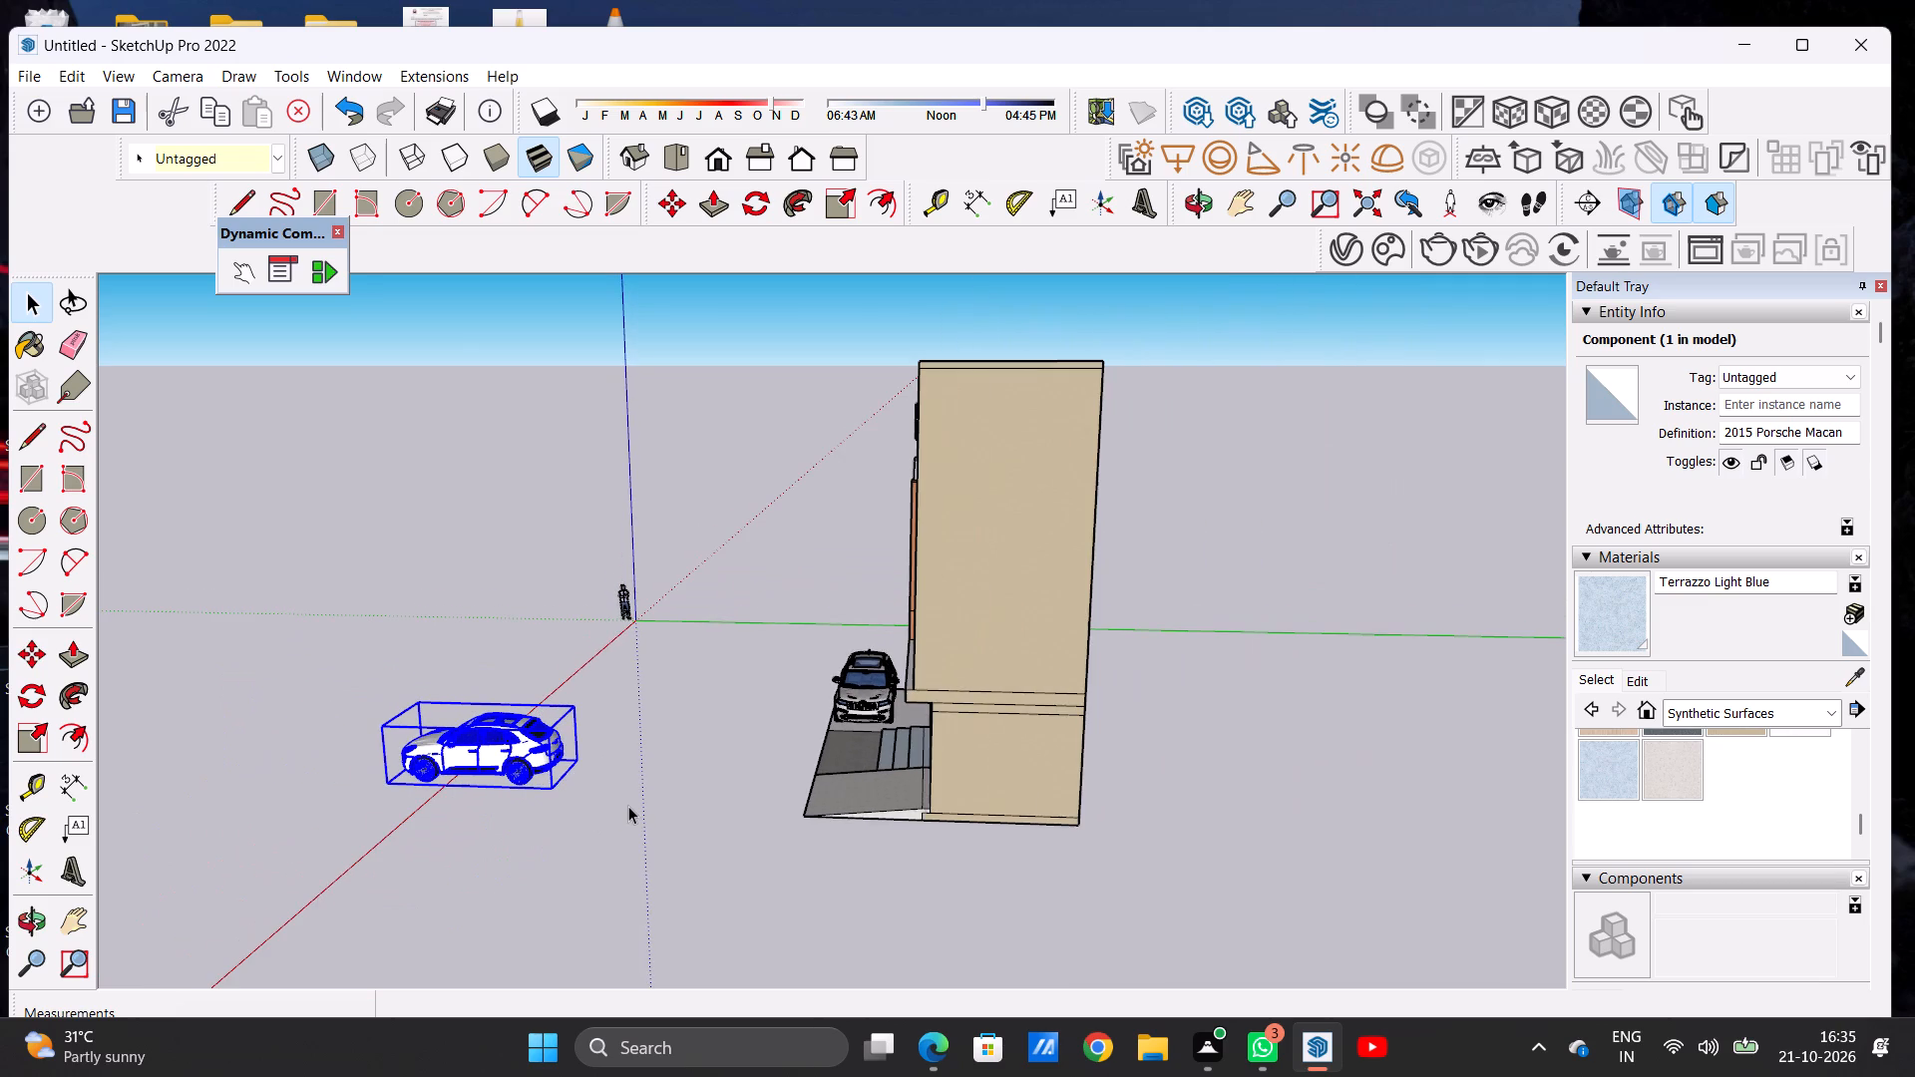
Move the Porsche Macan about 35' 10" along the red axis to the ground in front of the parked white car.
left_click(713, 152)
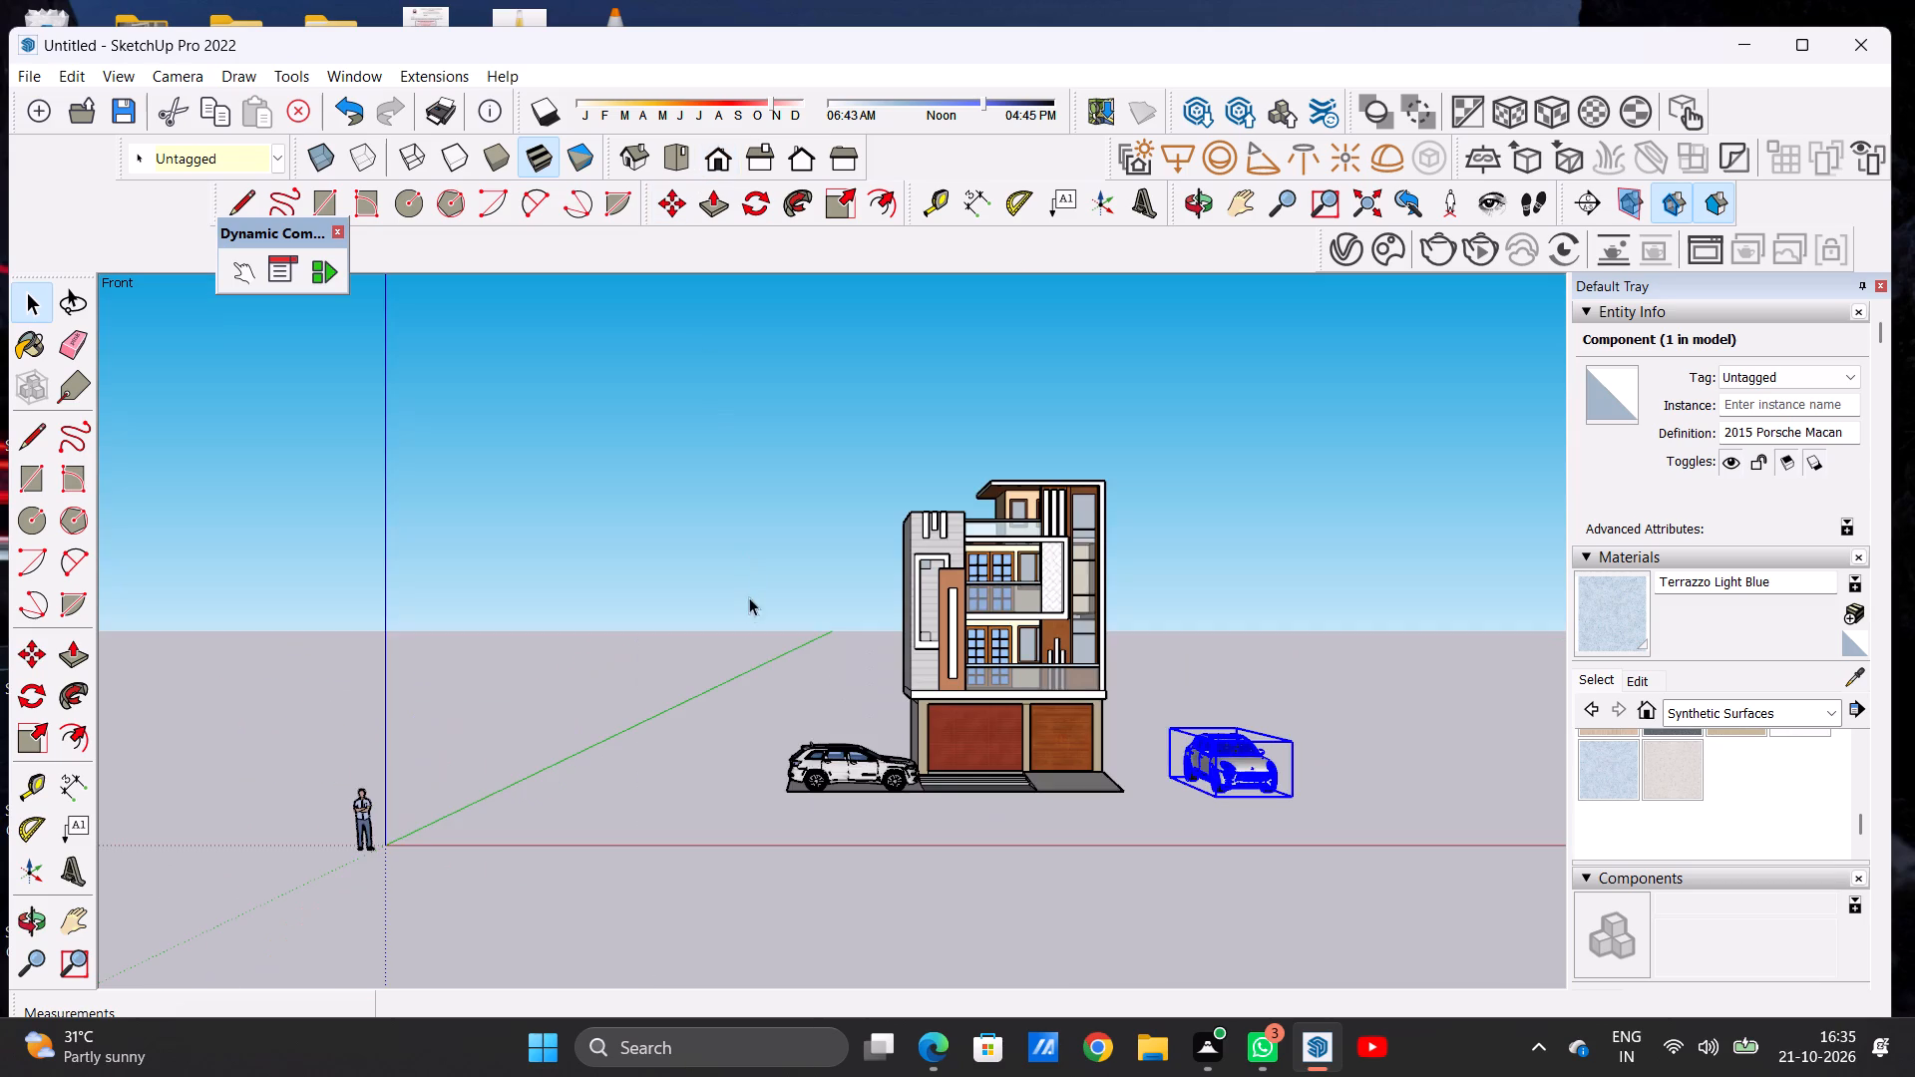
scroll(749, 634, "down", 4)
scroll(1038, 701, "up", 5)
middle_click_drag(713, 971, 706, 1044)
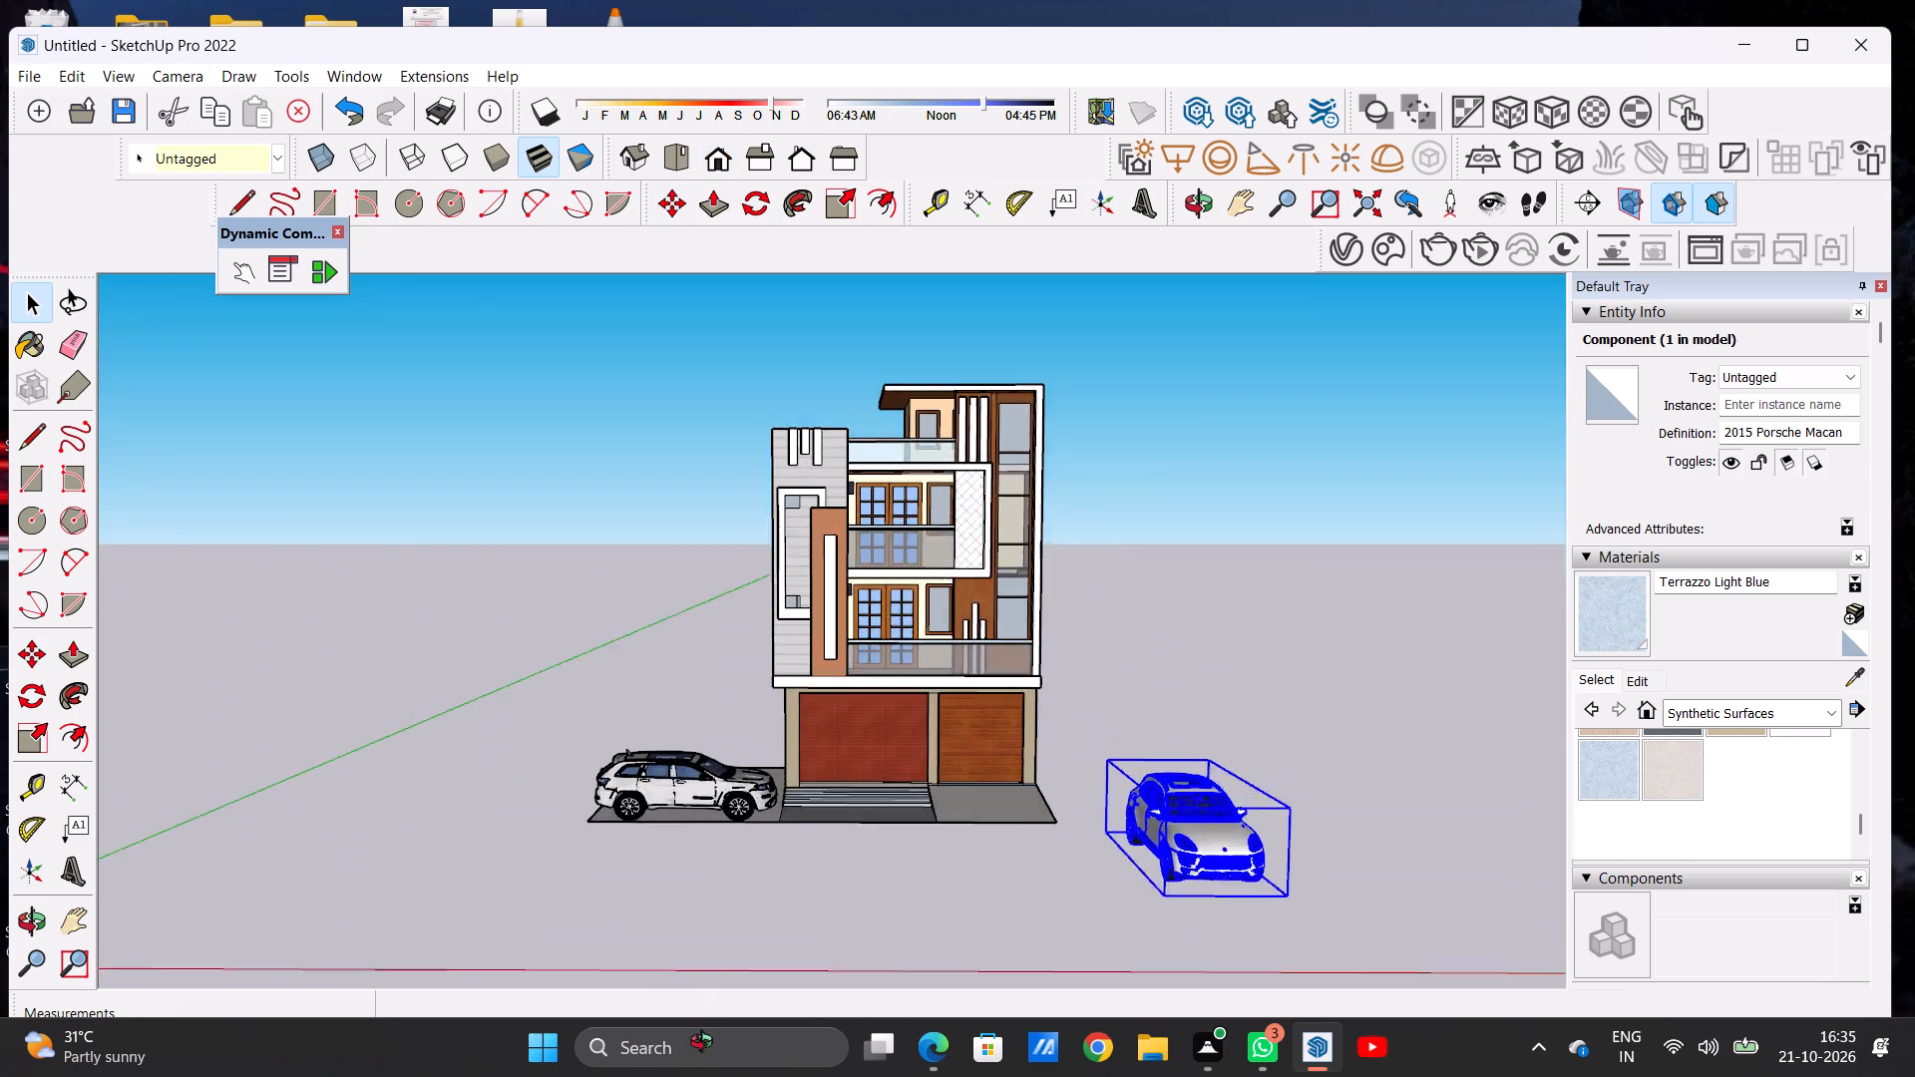
middle_click_drag(706, 1044, 695, 1076)
scroll(1104, 961, "up", 4)
scroll(1210, 775, "down", 11)
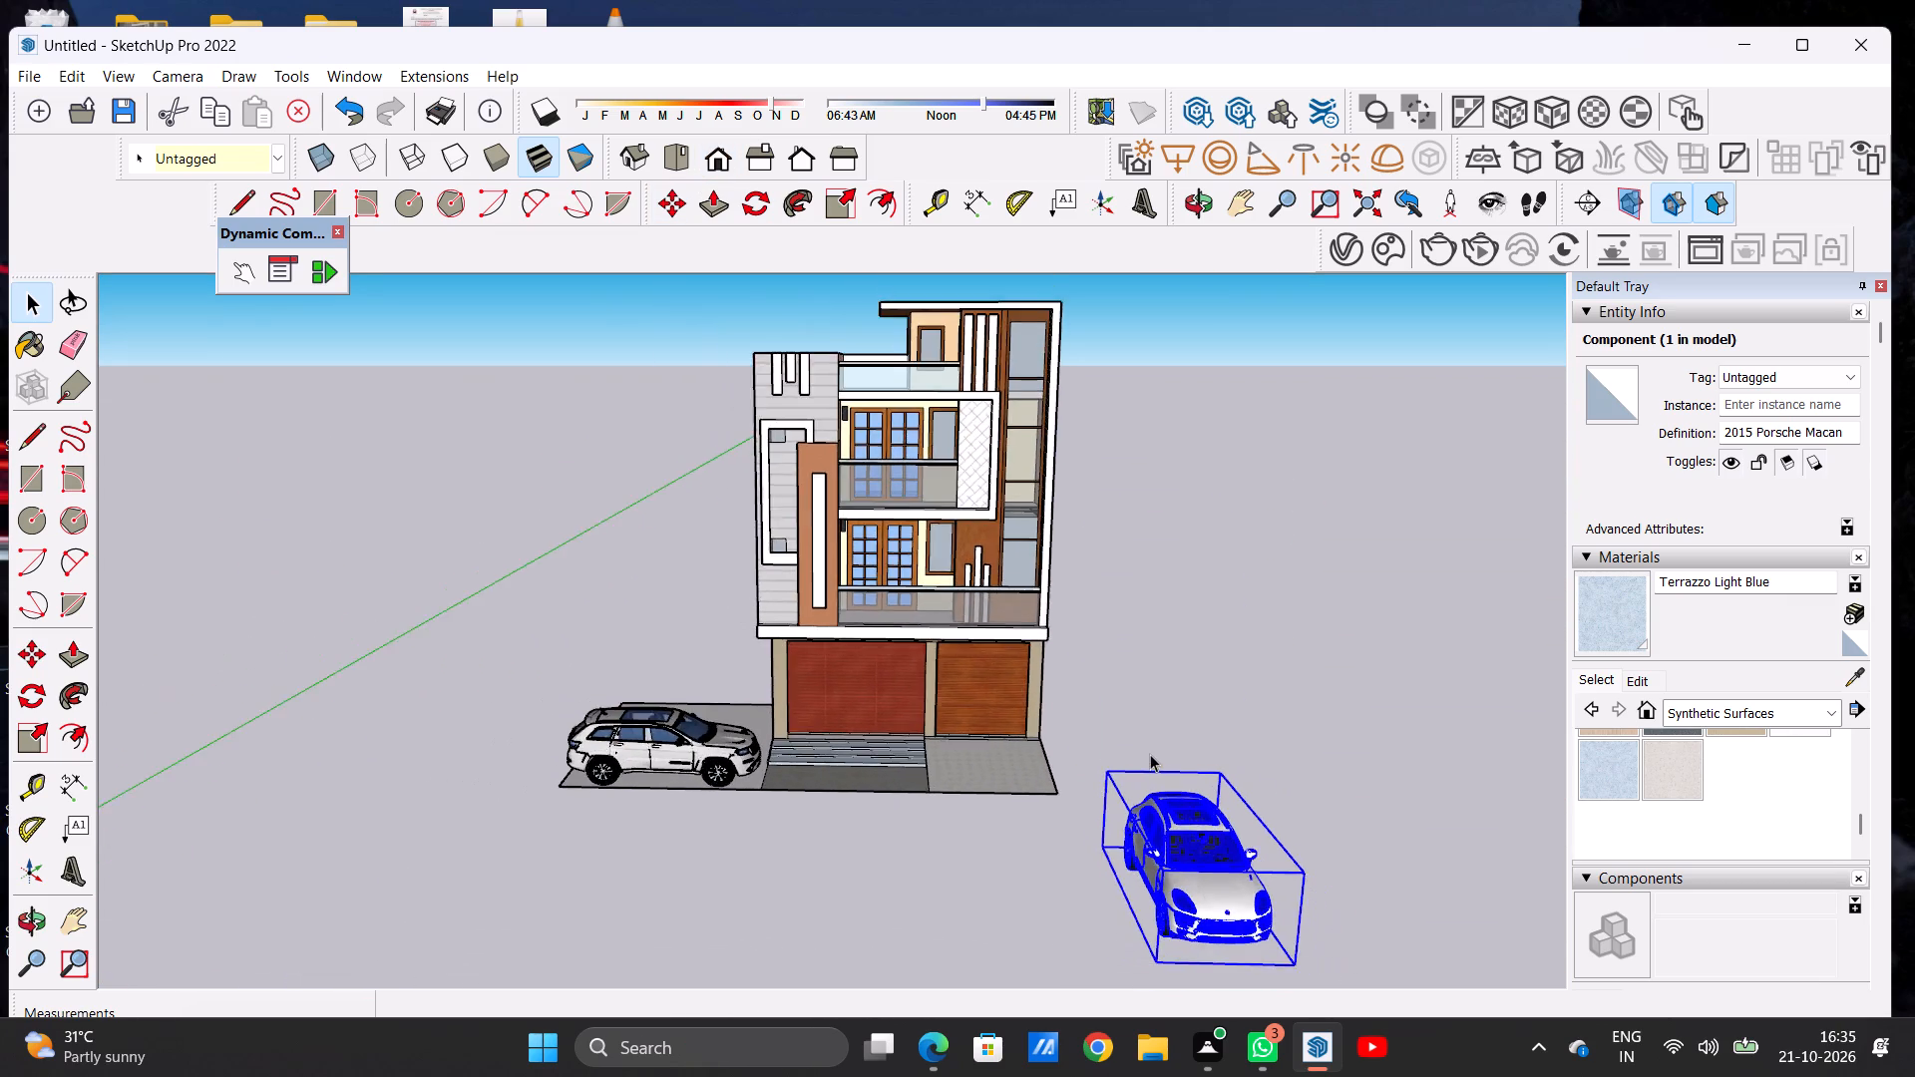
scroll(1150, 754, "down", 2)
key("m")
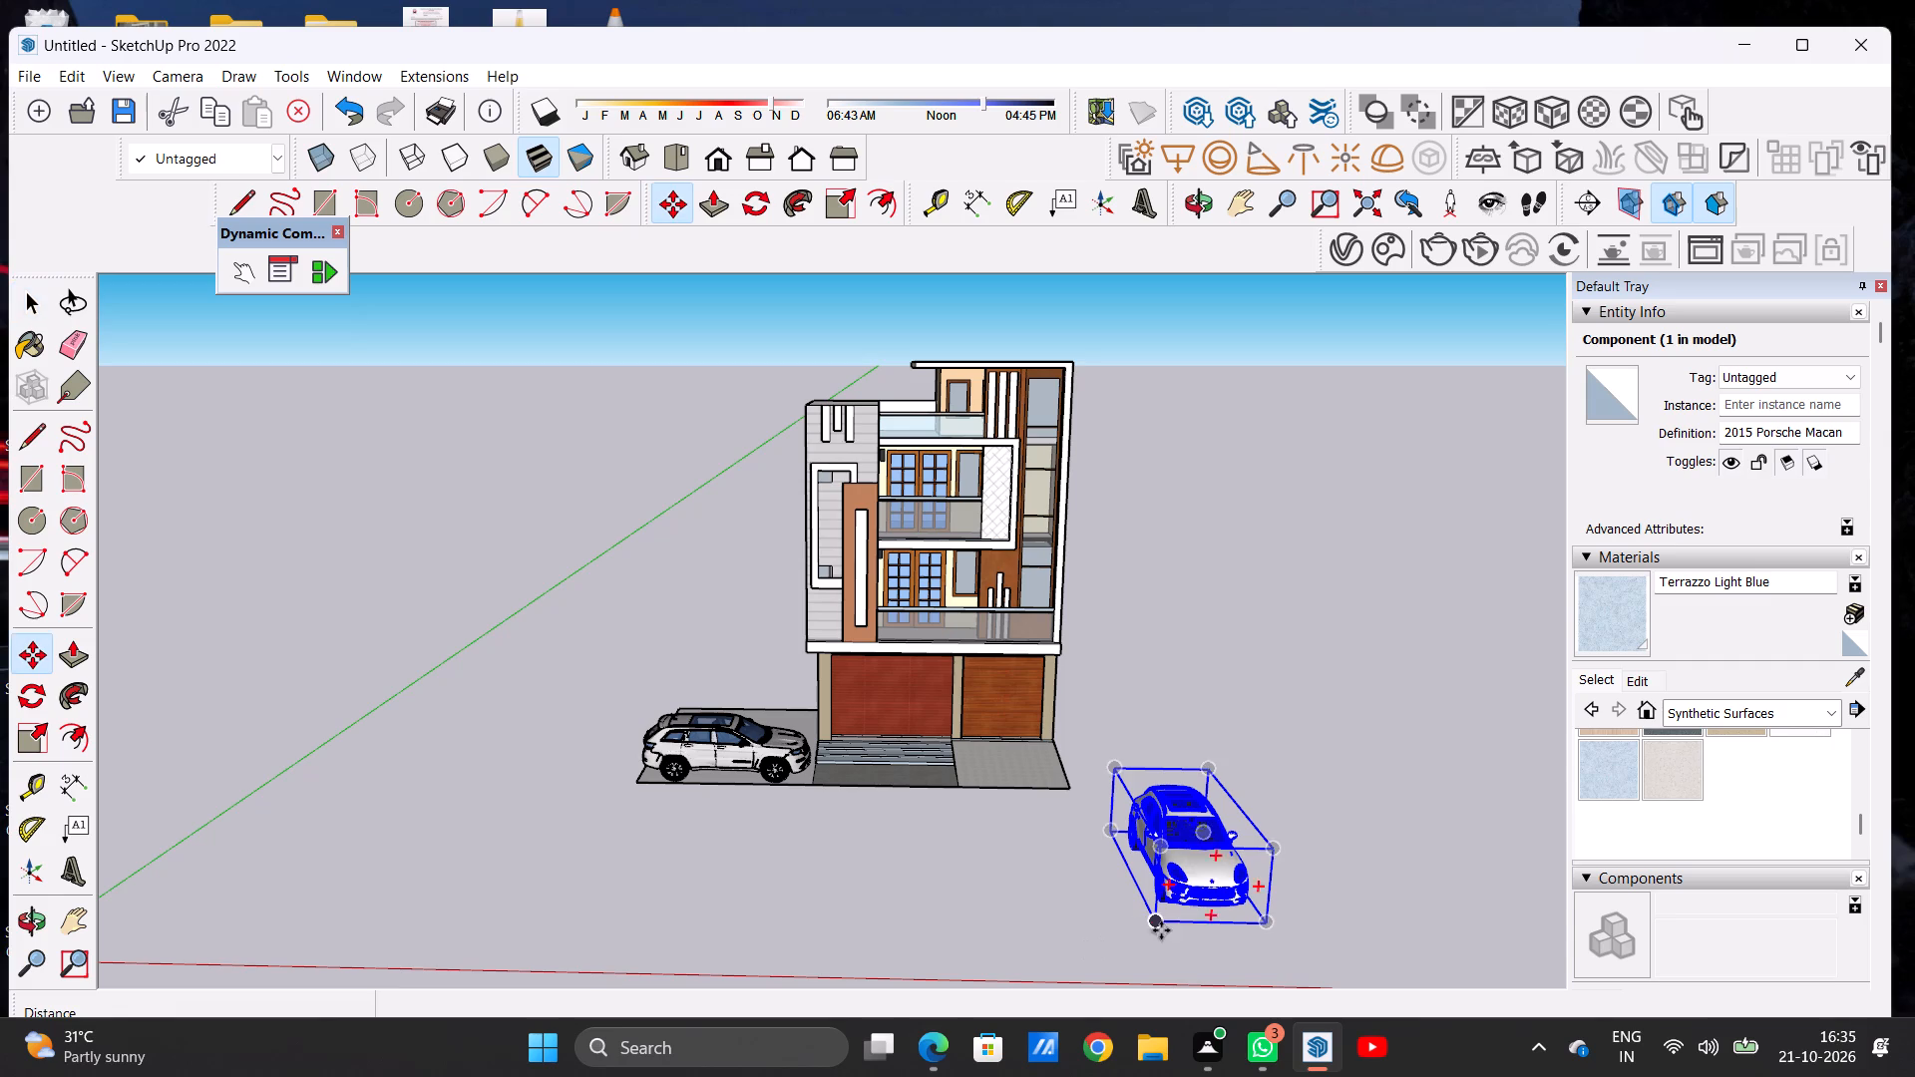
left_click(1156, 933)
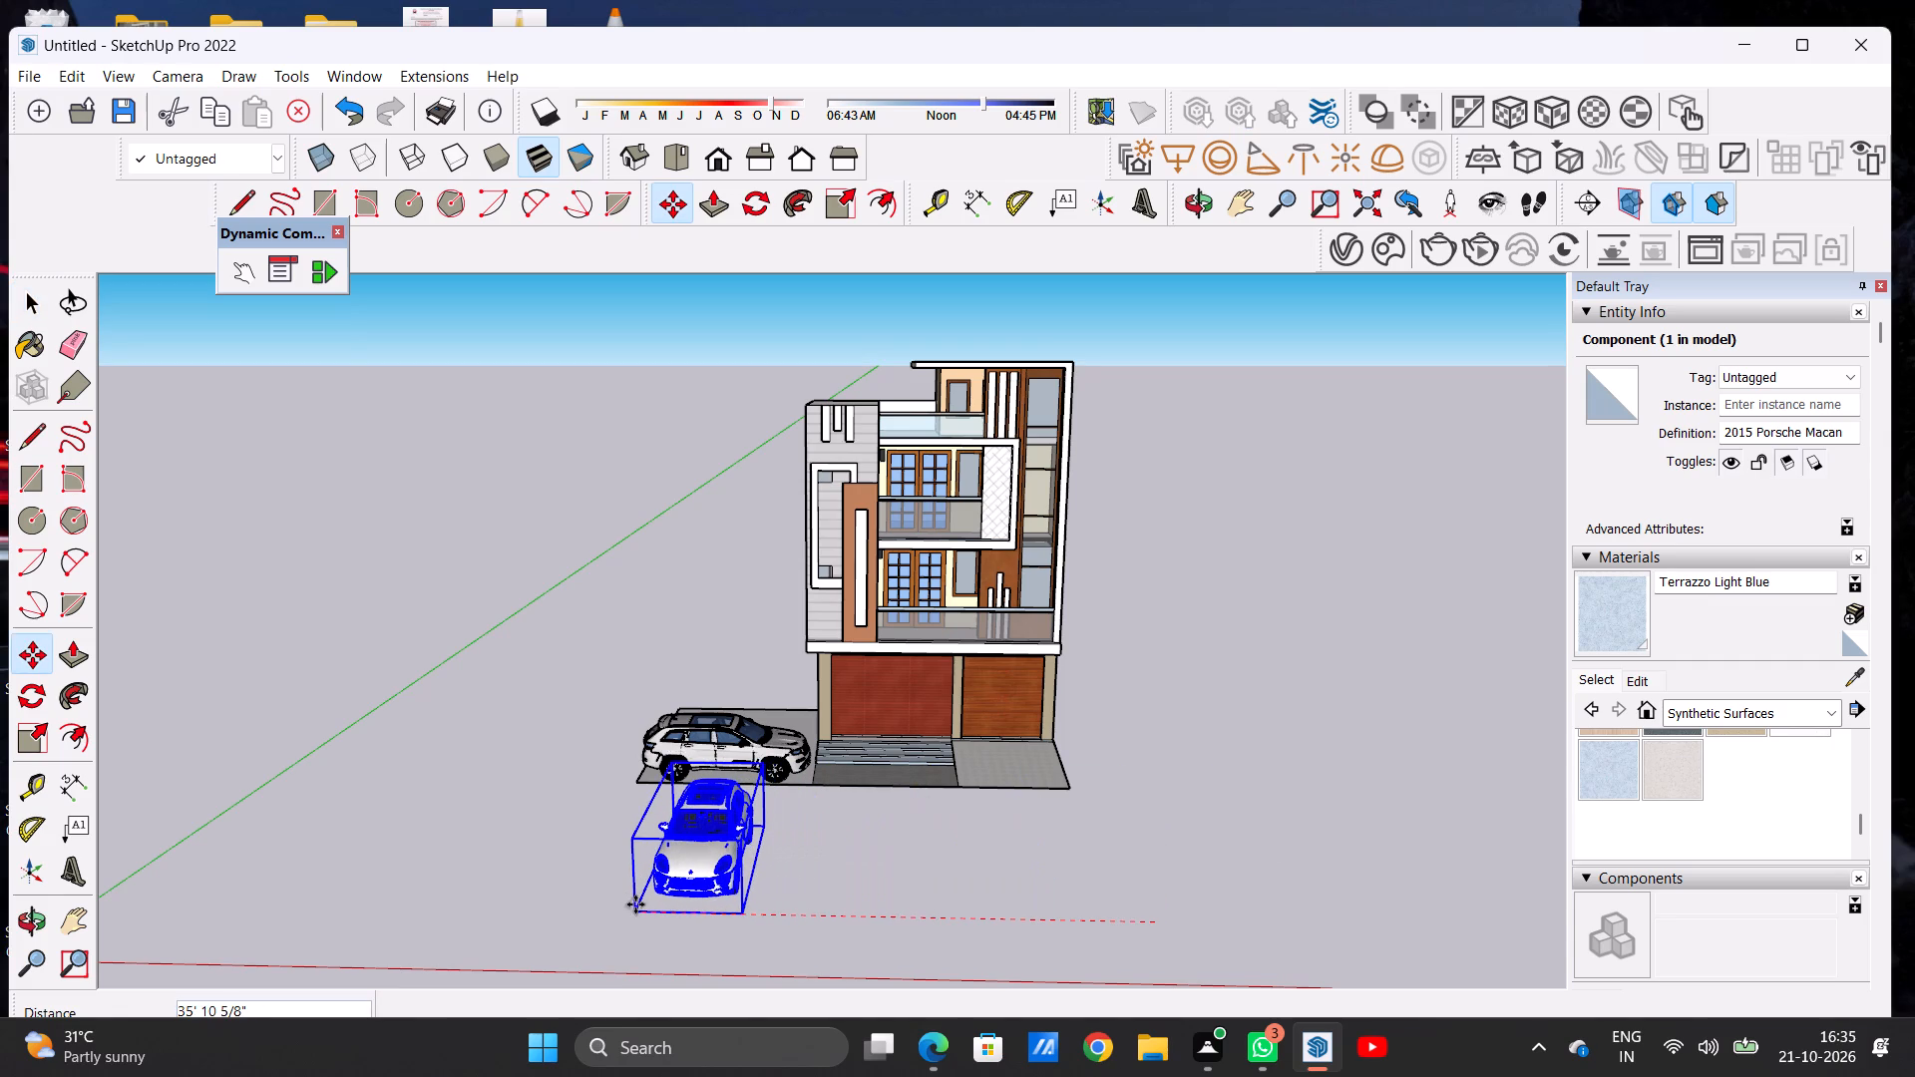
left_click(635, 904)
key("space")
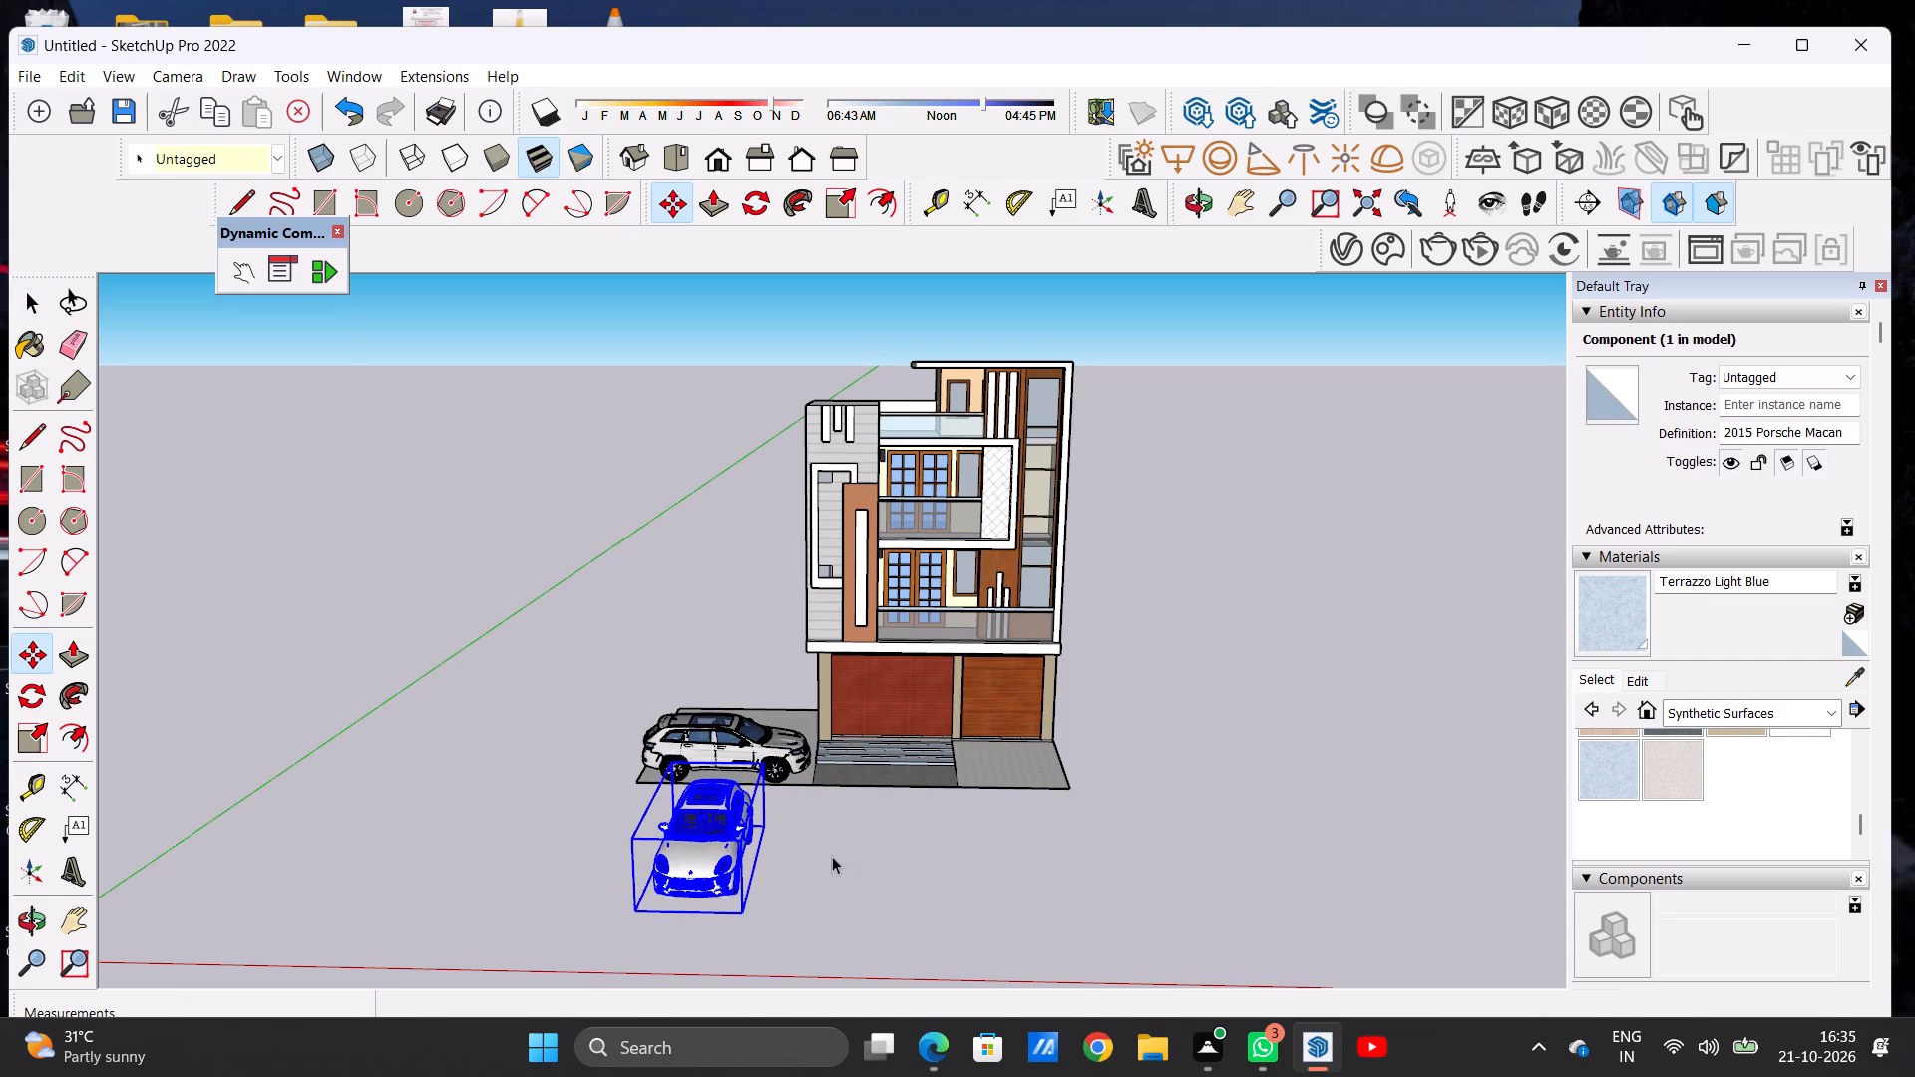
Rotate the Porsche Macan 90 degrees on the ground plane about its front corner, so it sits parallel to the house facade.
left_click(747, 219)
left_click(632, 919)
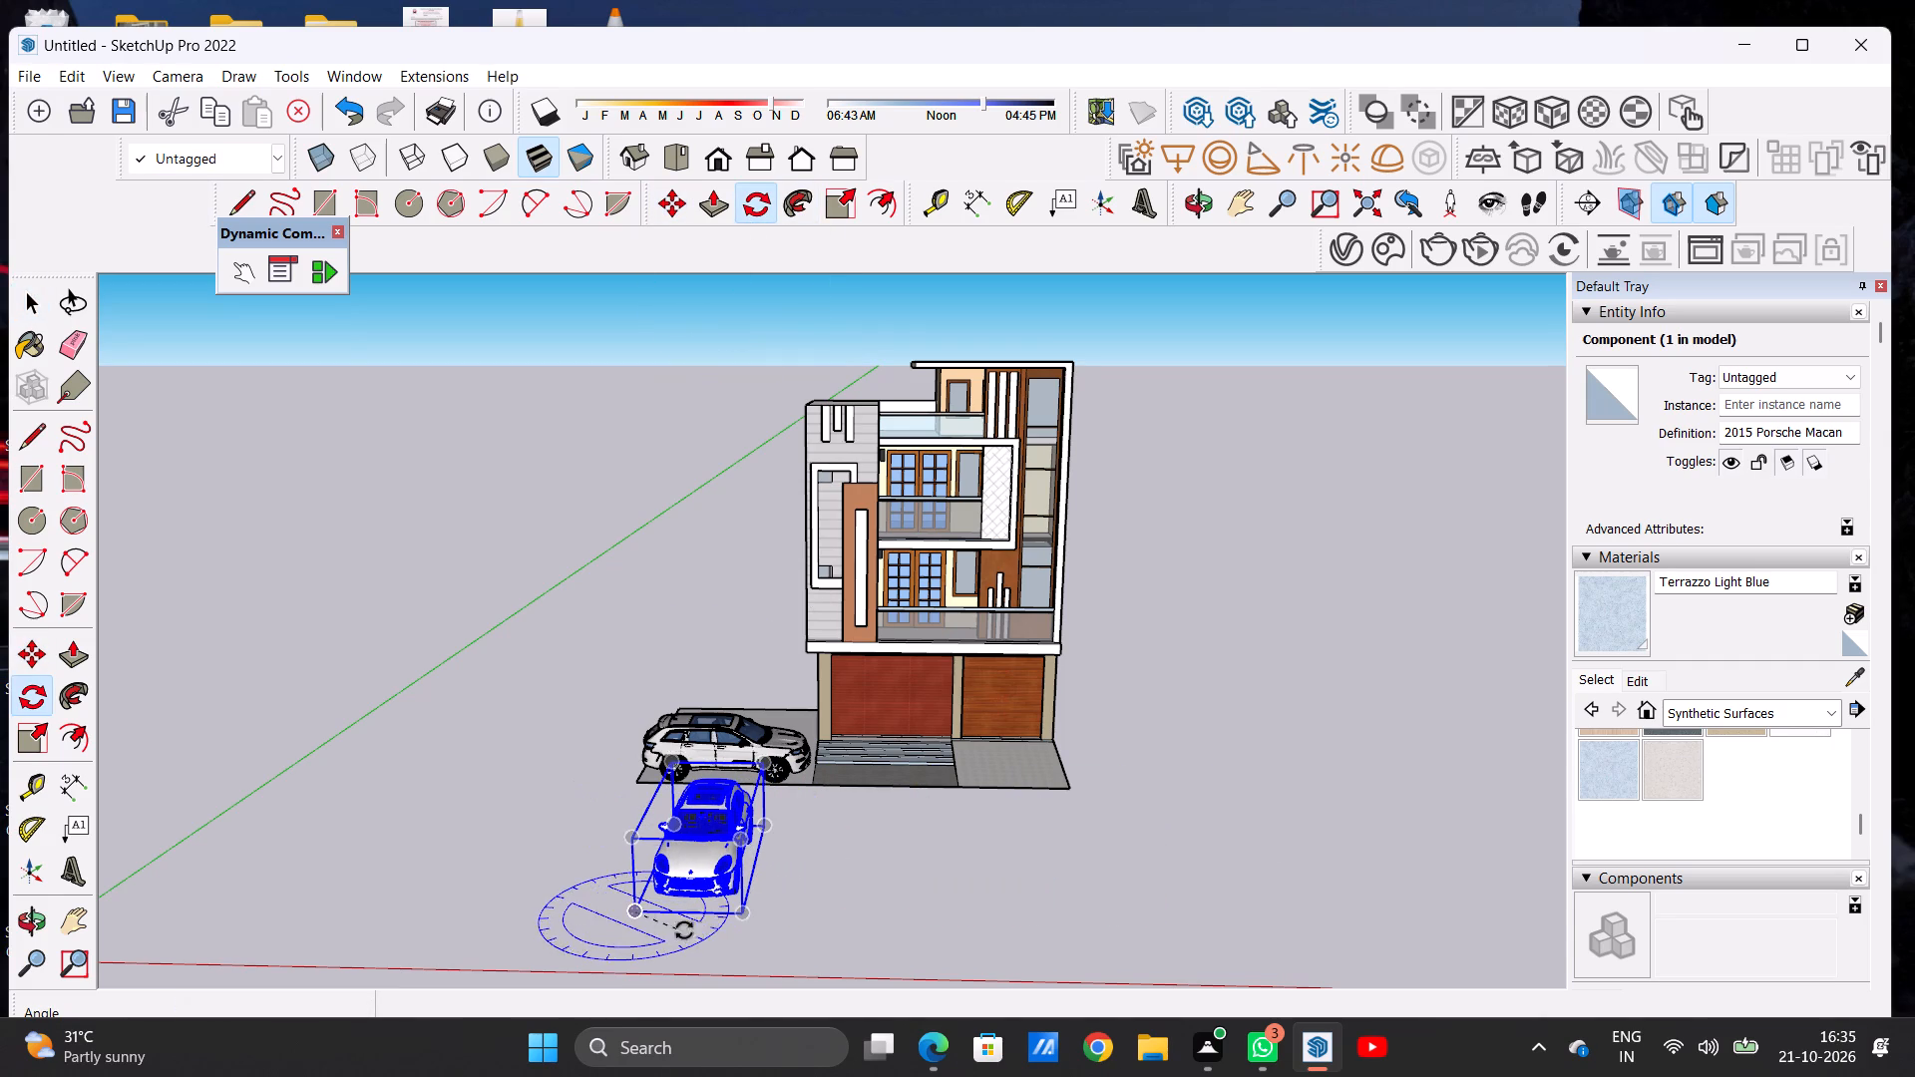
left_click(749, 916)
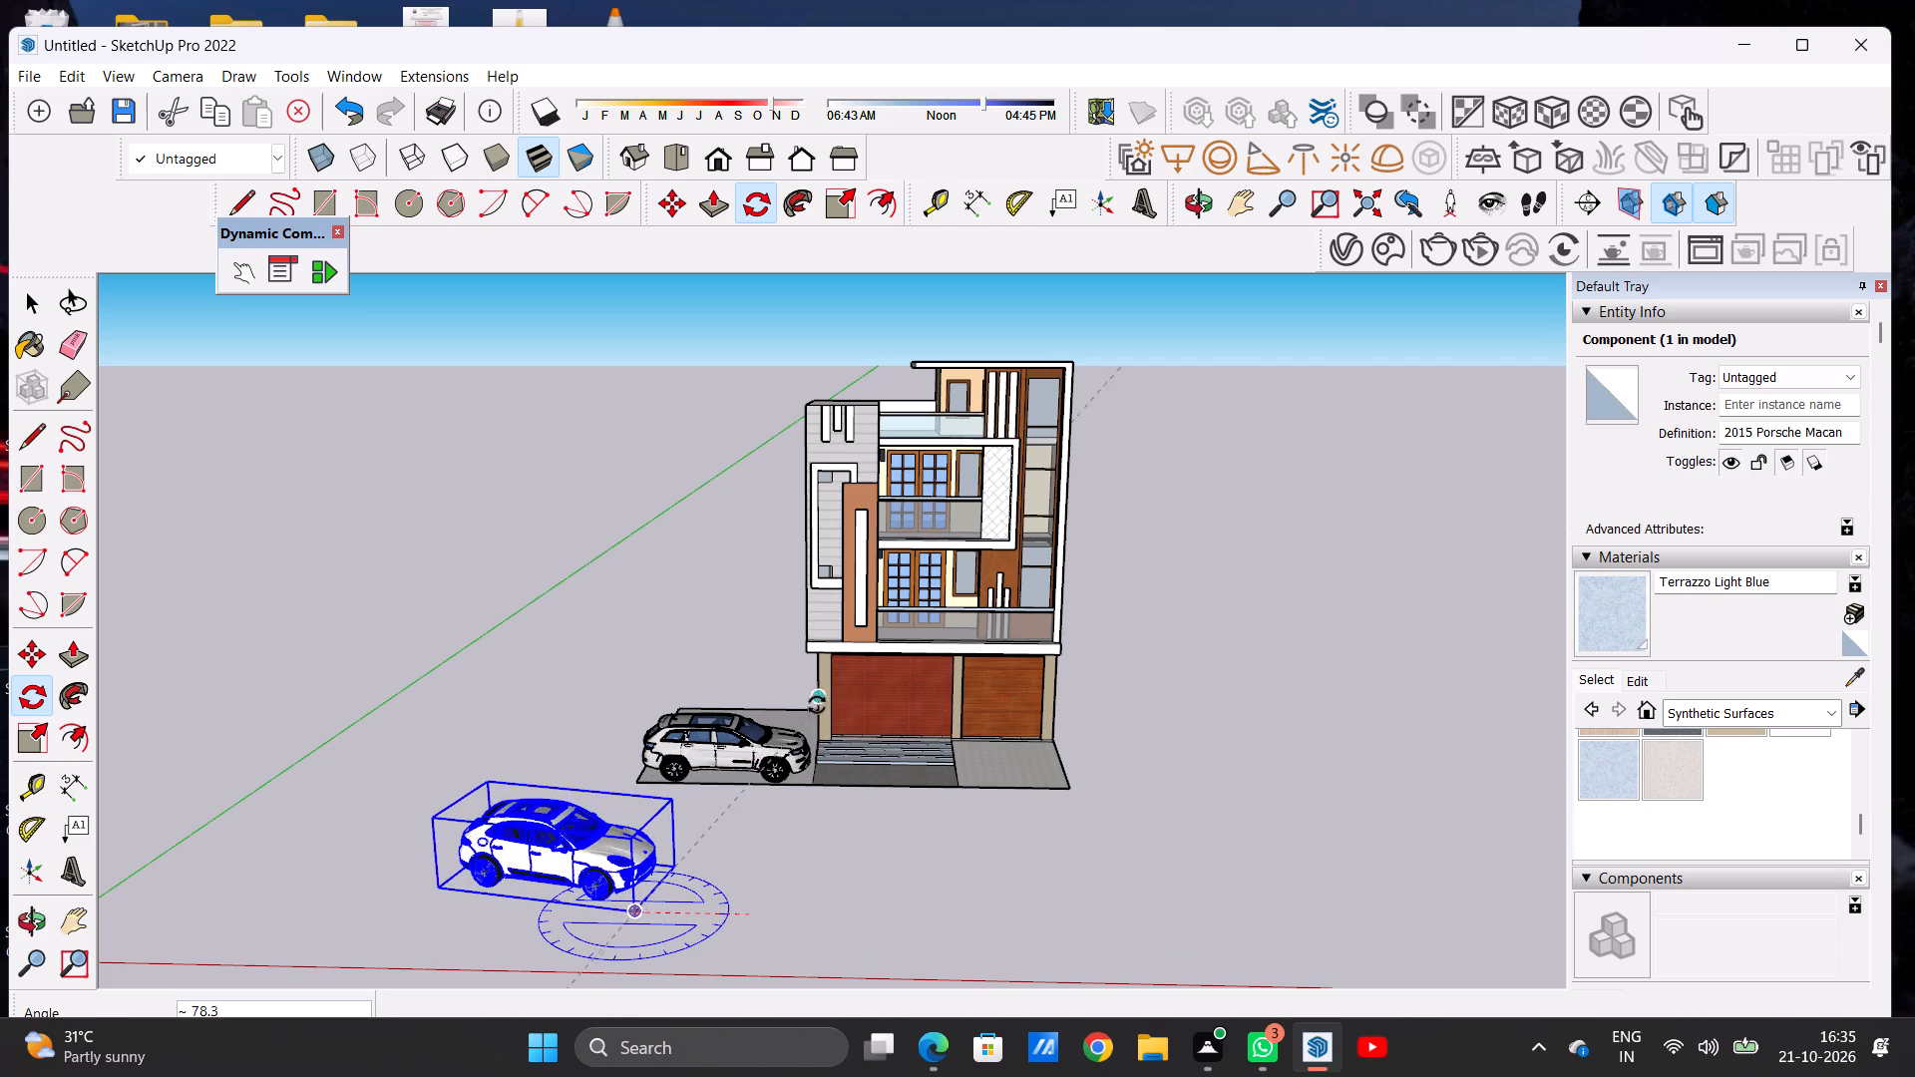
left_click(767, 639)
key("space")
left_click(643, 894)
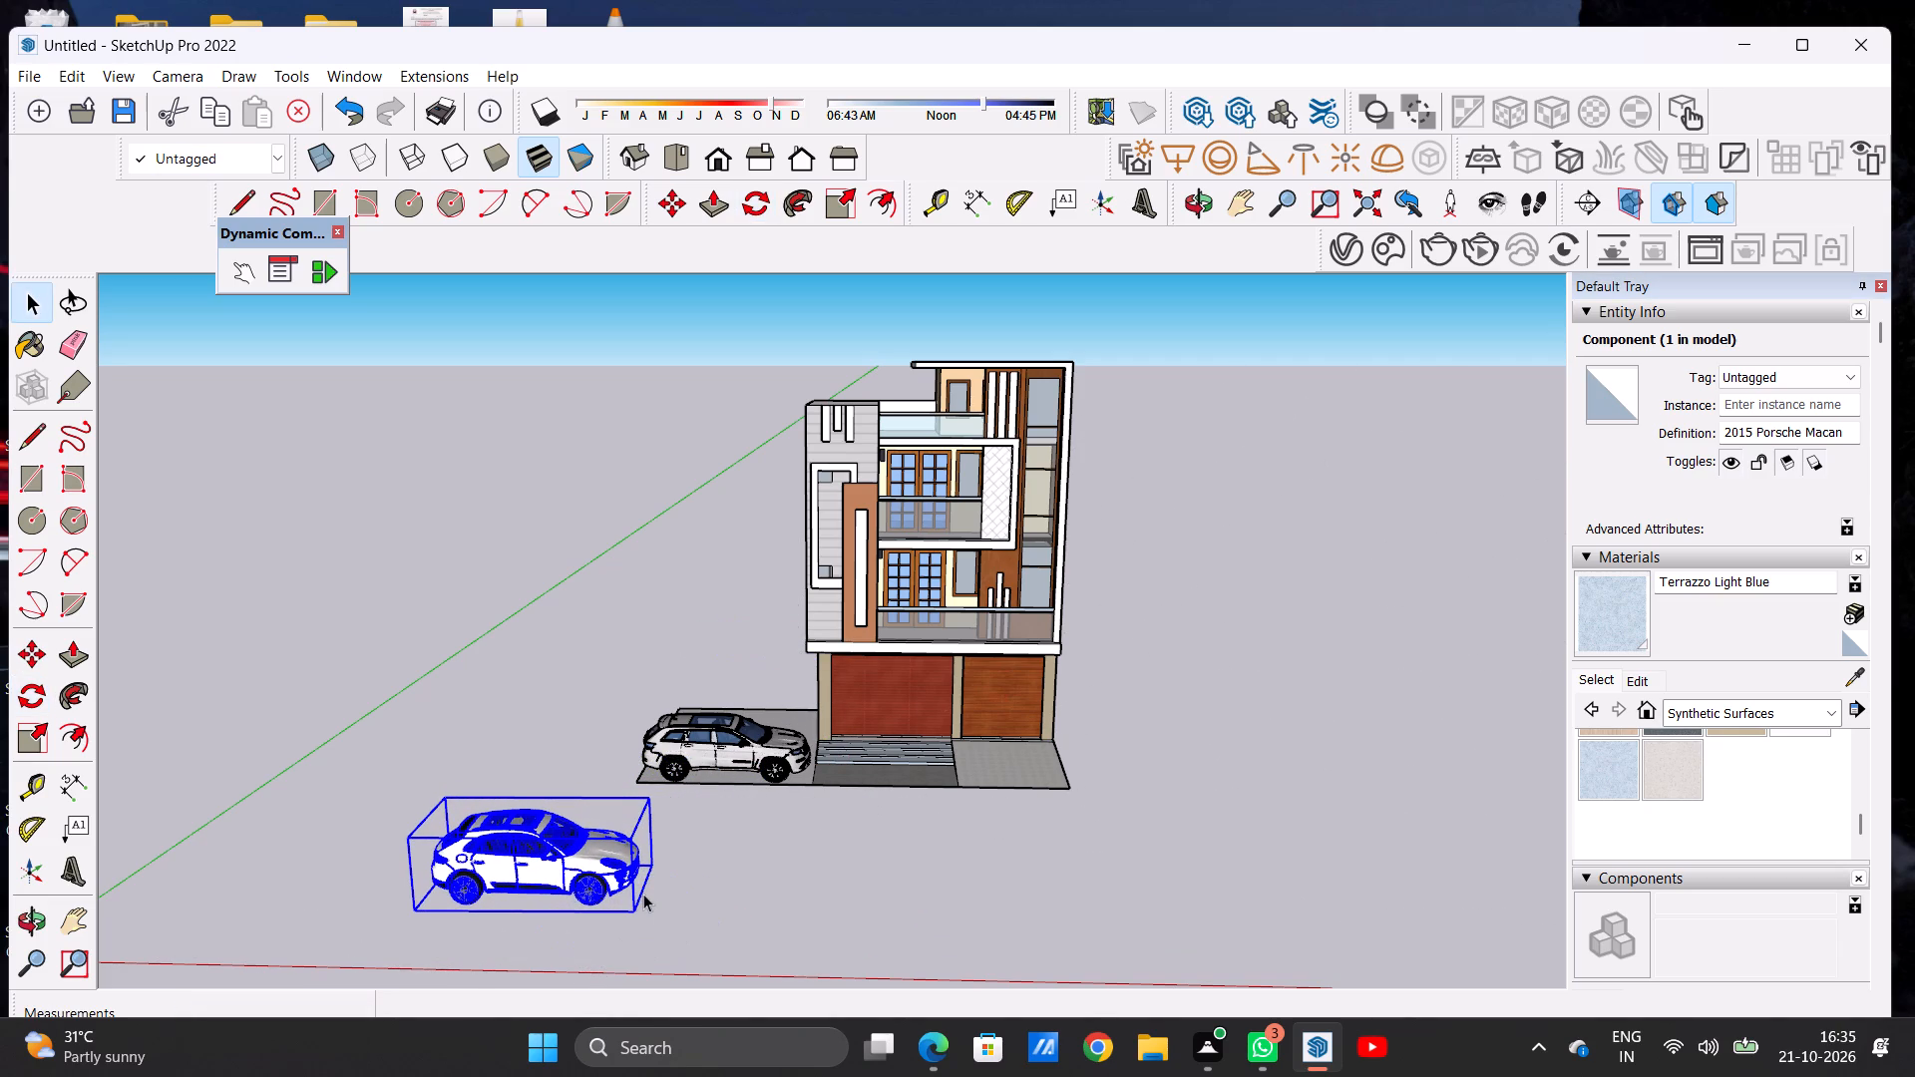
Delete the earlier white car from the grey slab beside the entrance steps.
scroll(553, 877, "up", 5)
left_click(772, 705)
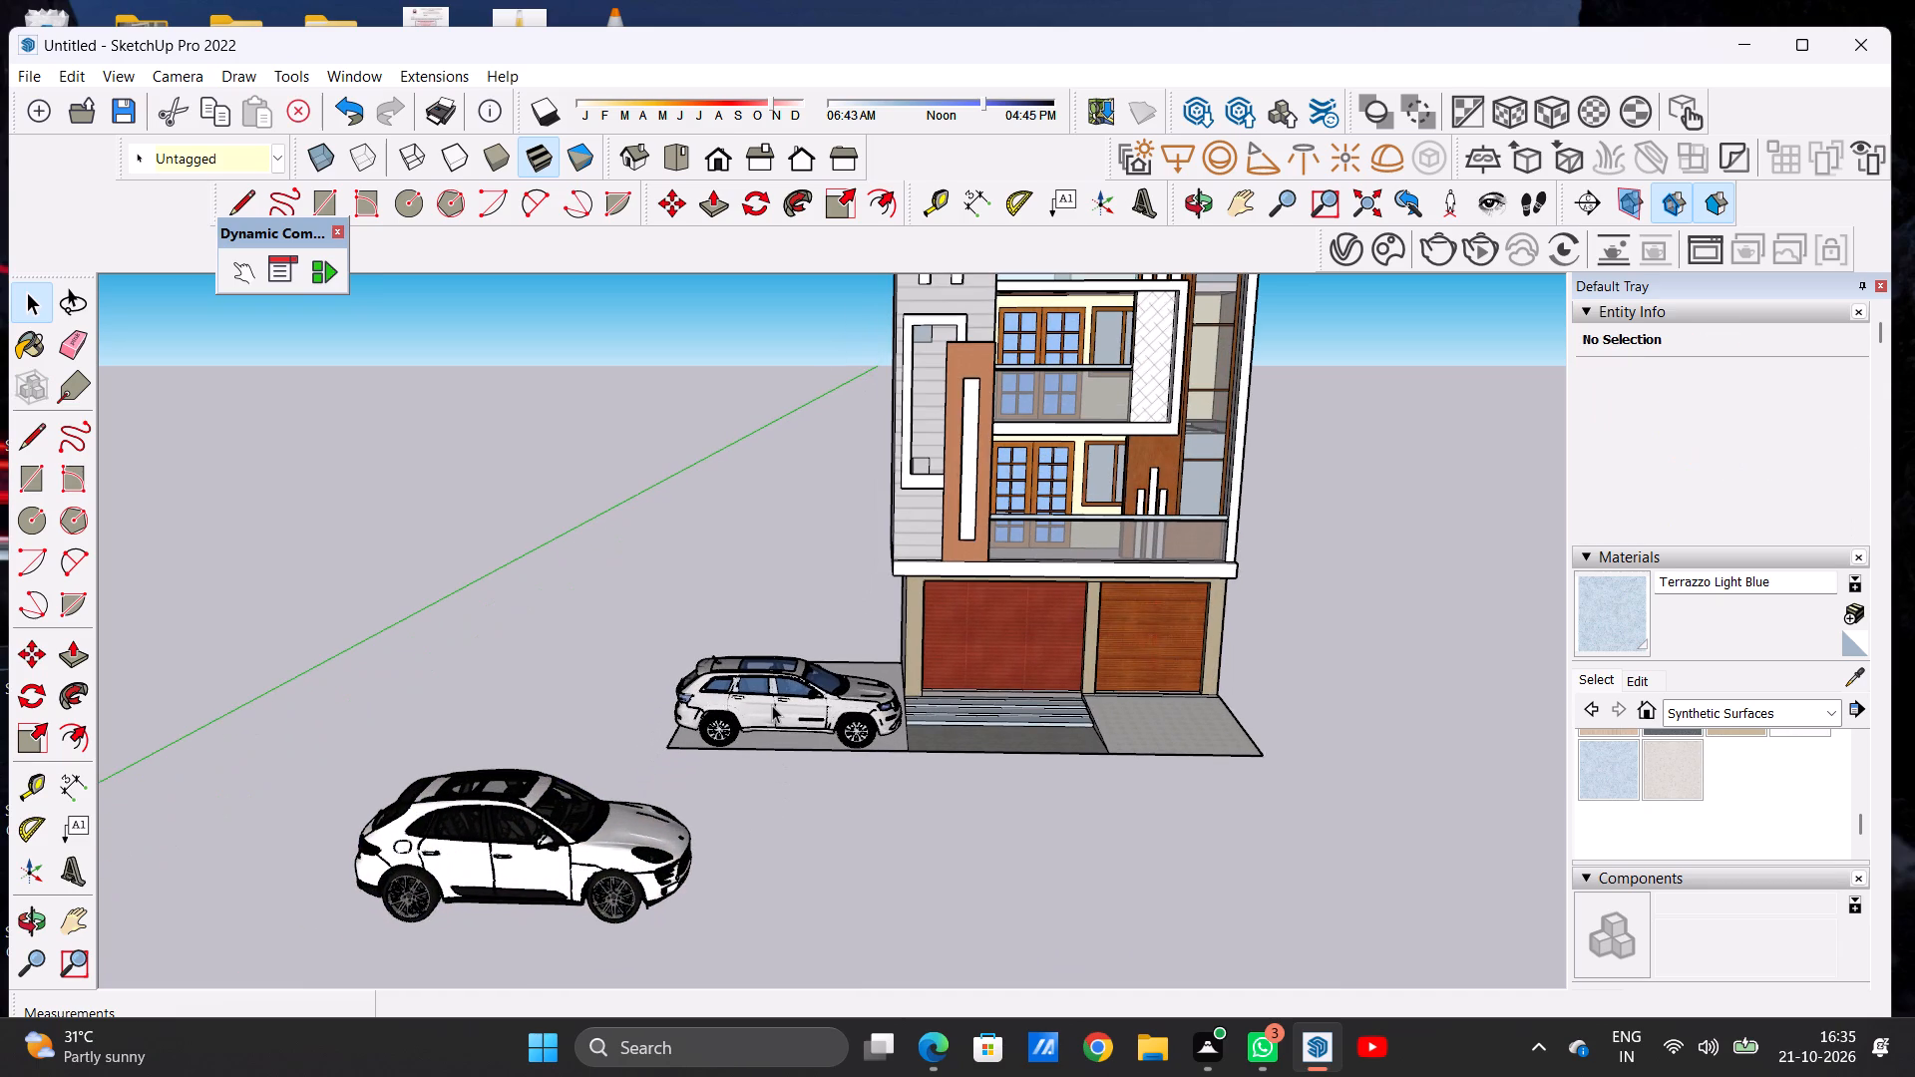
key("Delete")
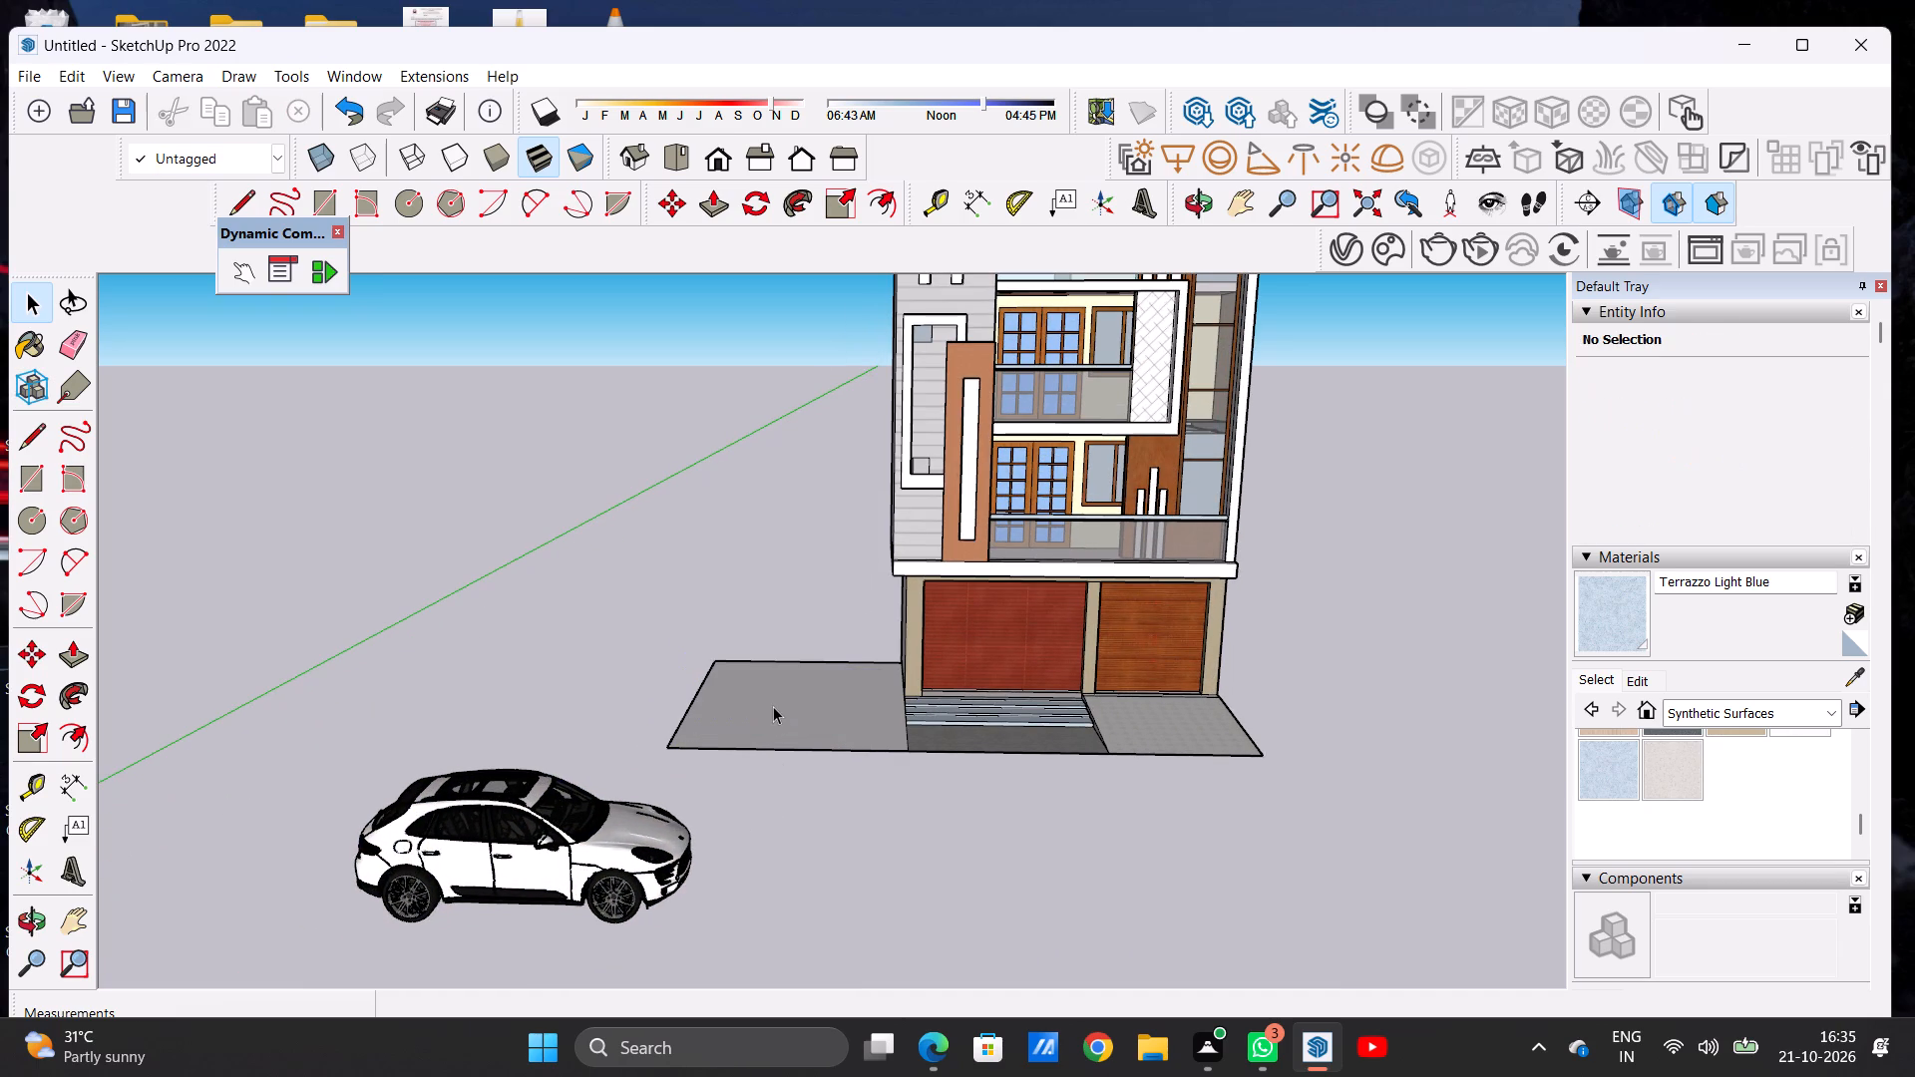
Move the Porsche Macan onto the emptied grey slab, with its front corner at the slab's front edge next to the entrance paving.
left_click(636, 856)
key("m")
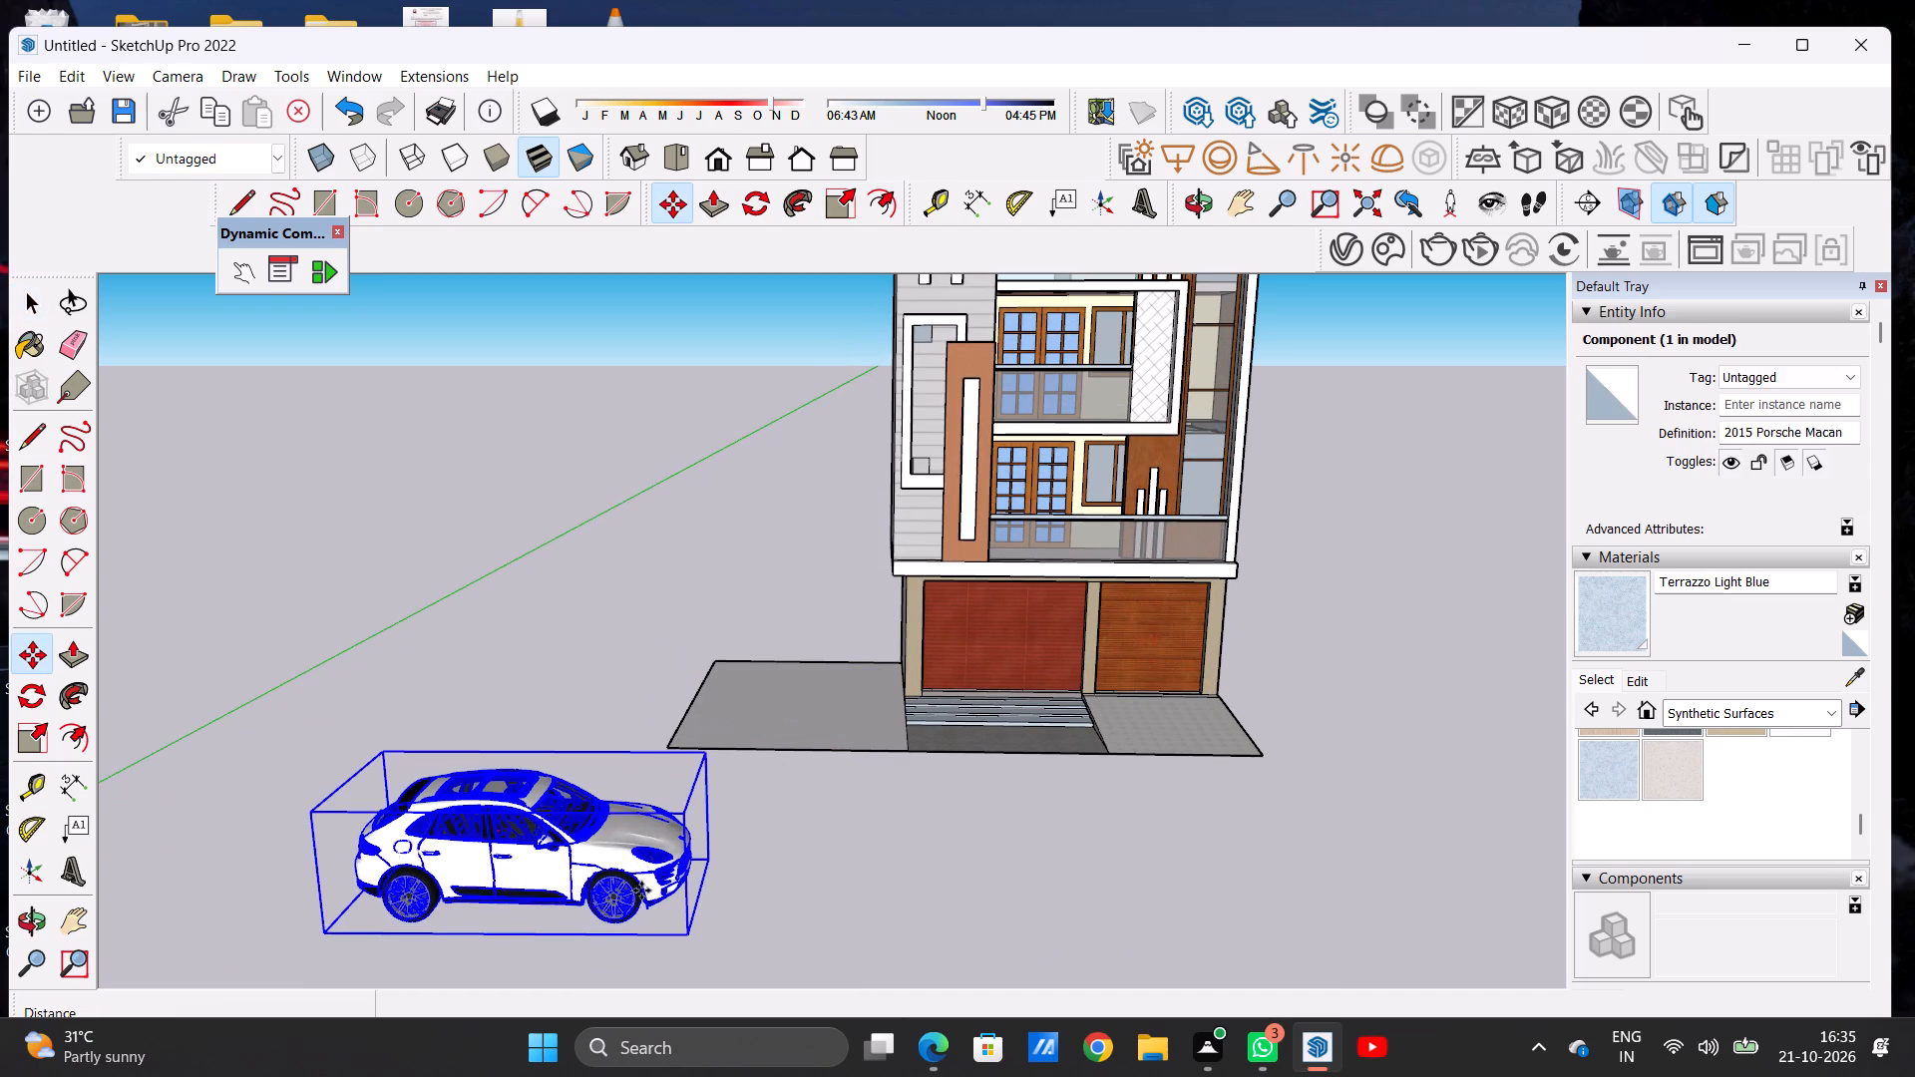
left_click(693, 934)
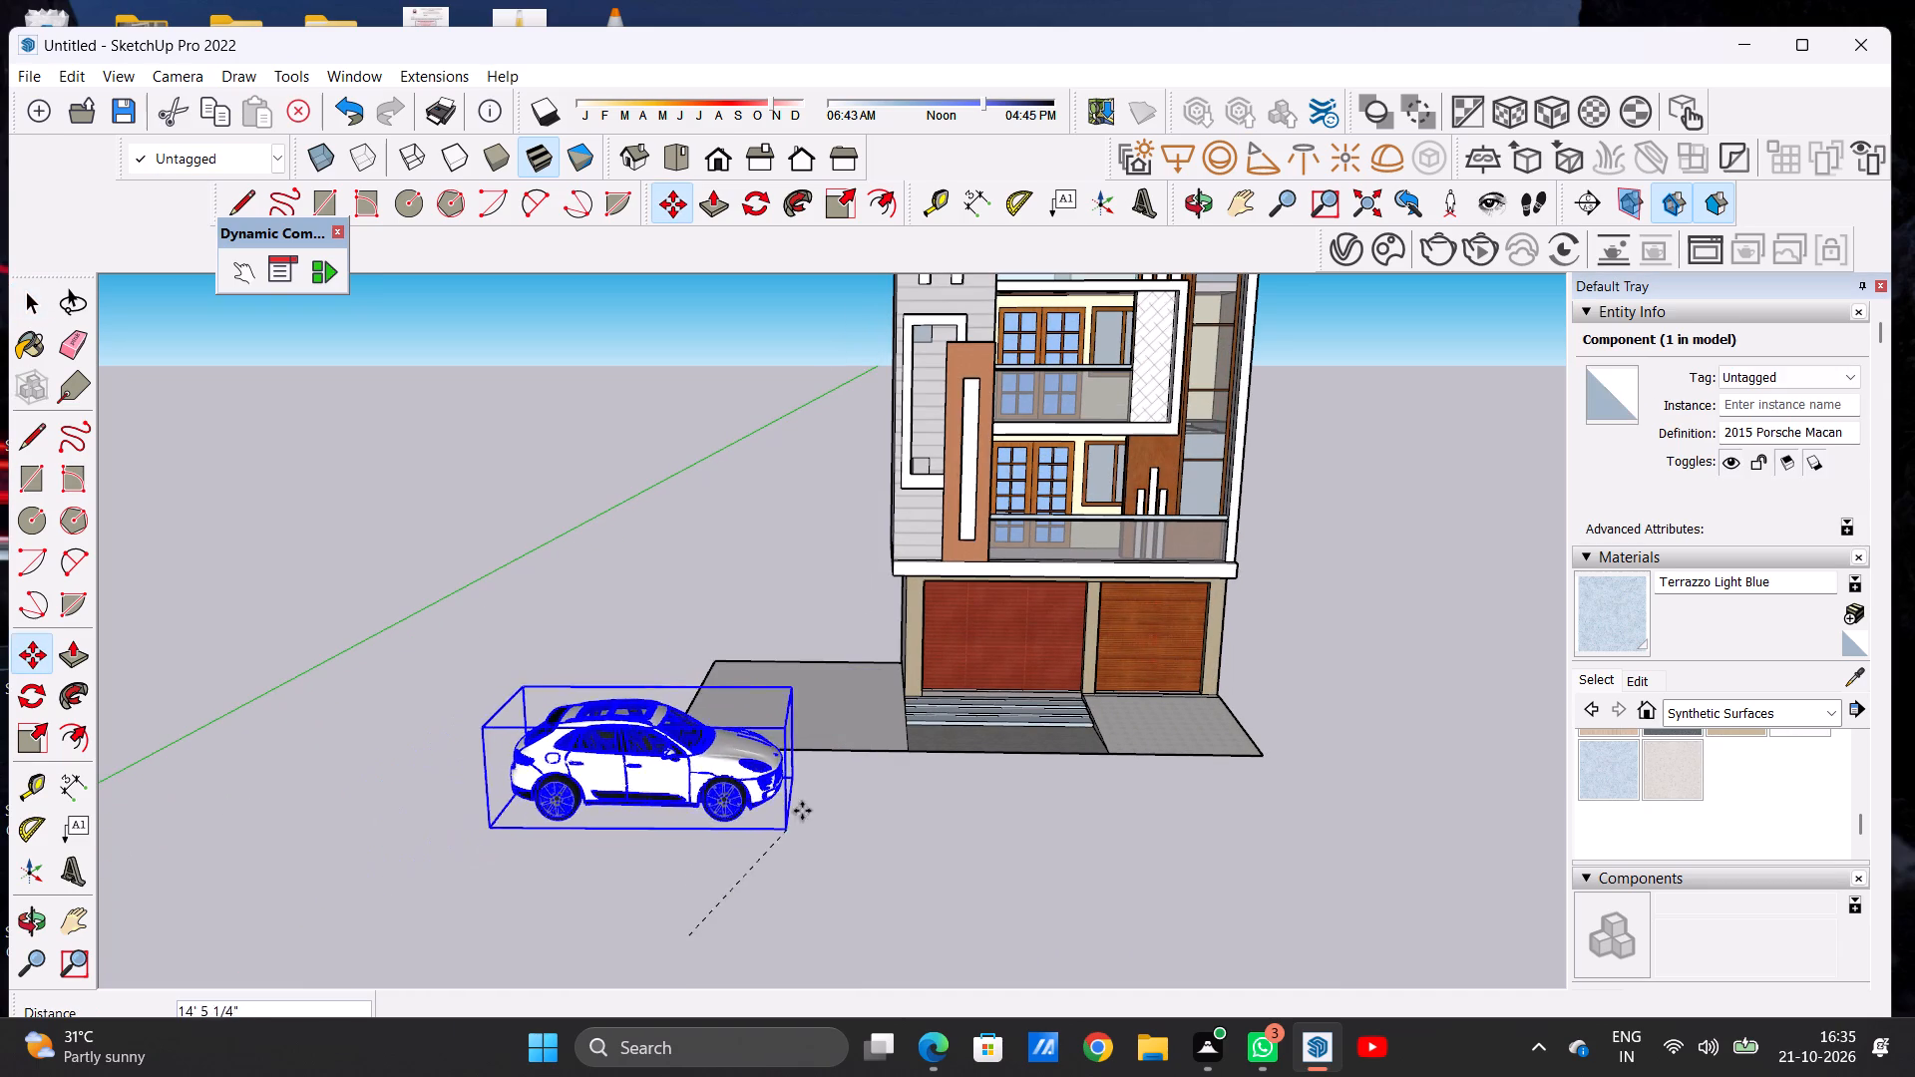
left_click(884, 751)
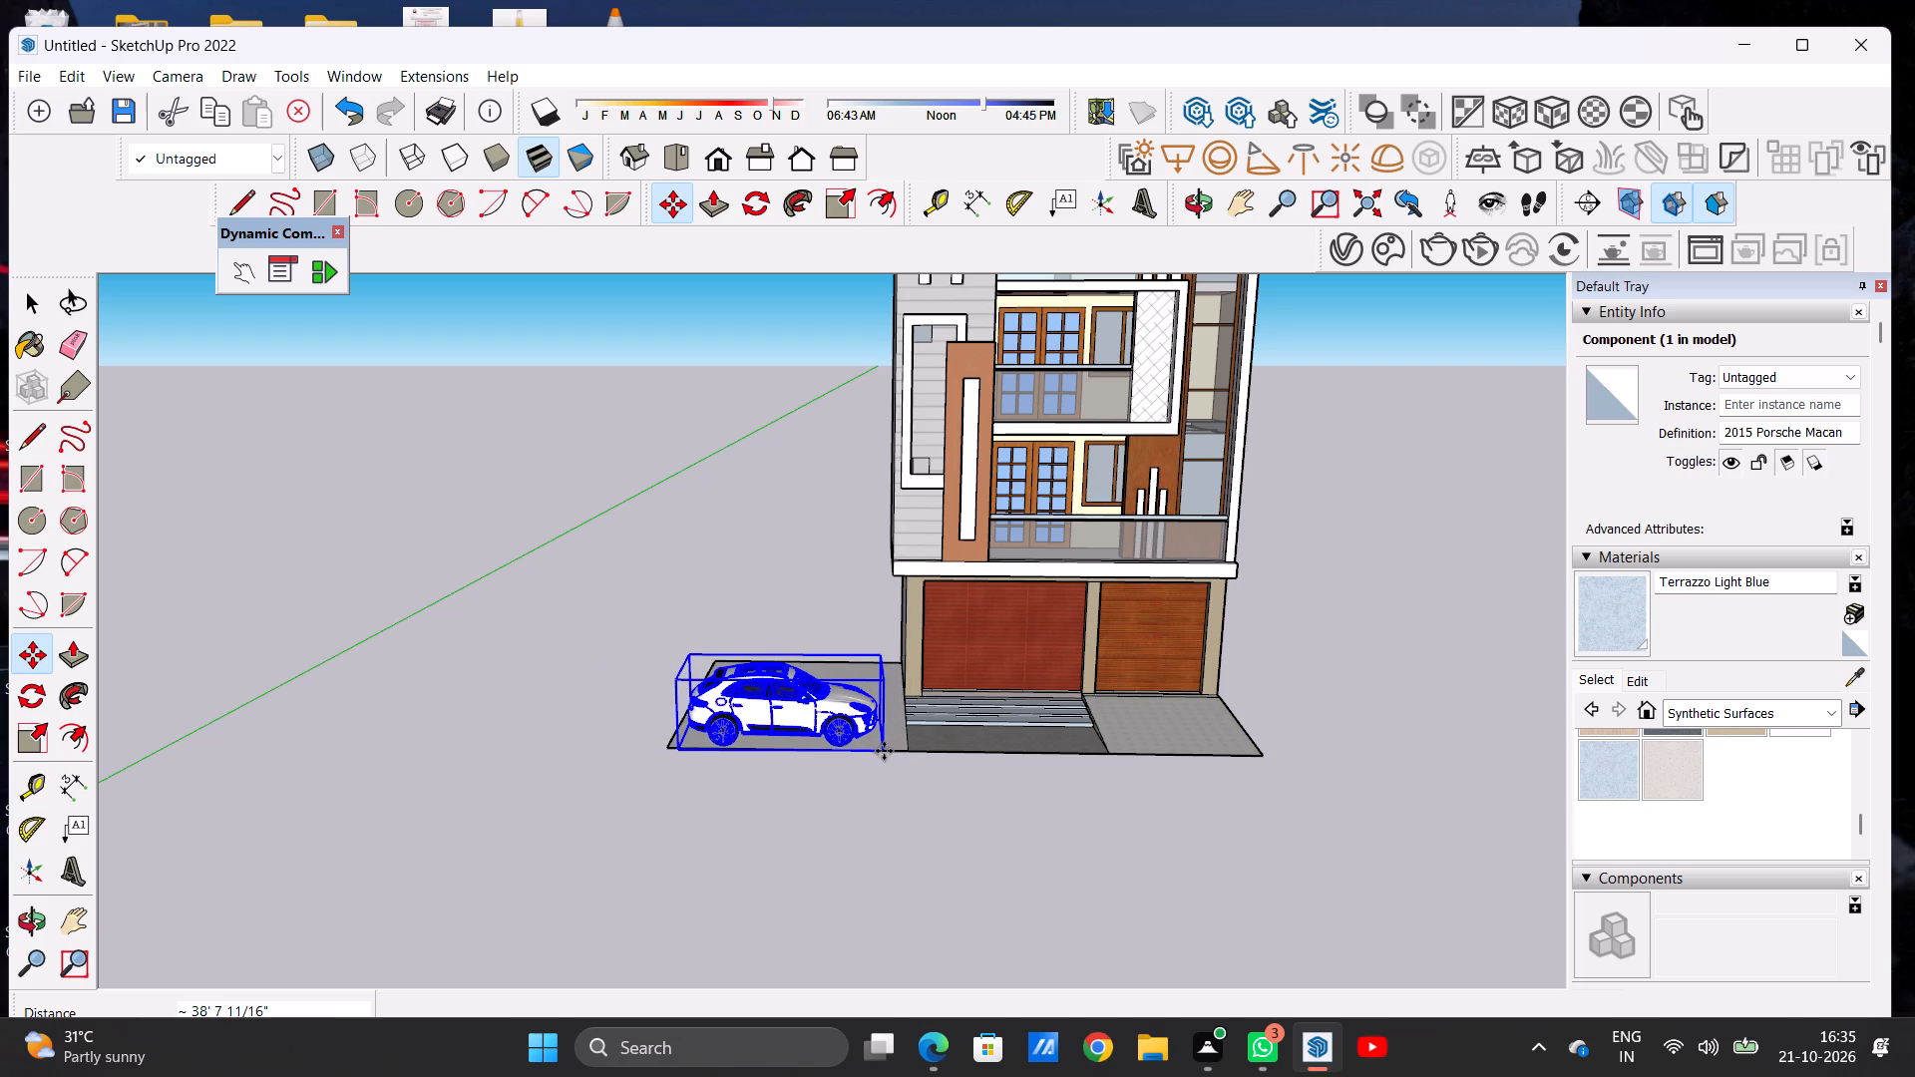
left_click(885, 746)
left_click(900, 746)
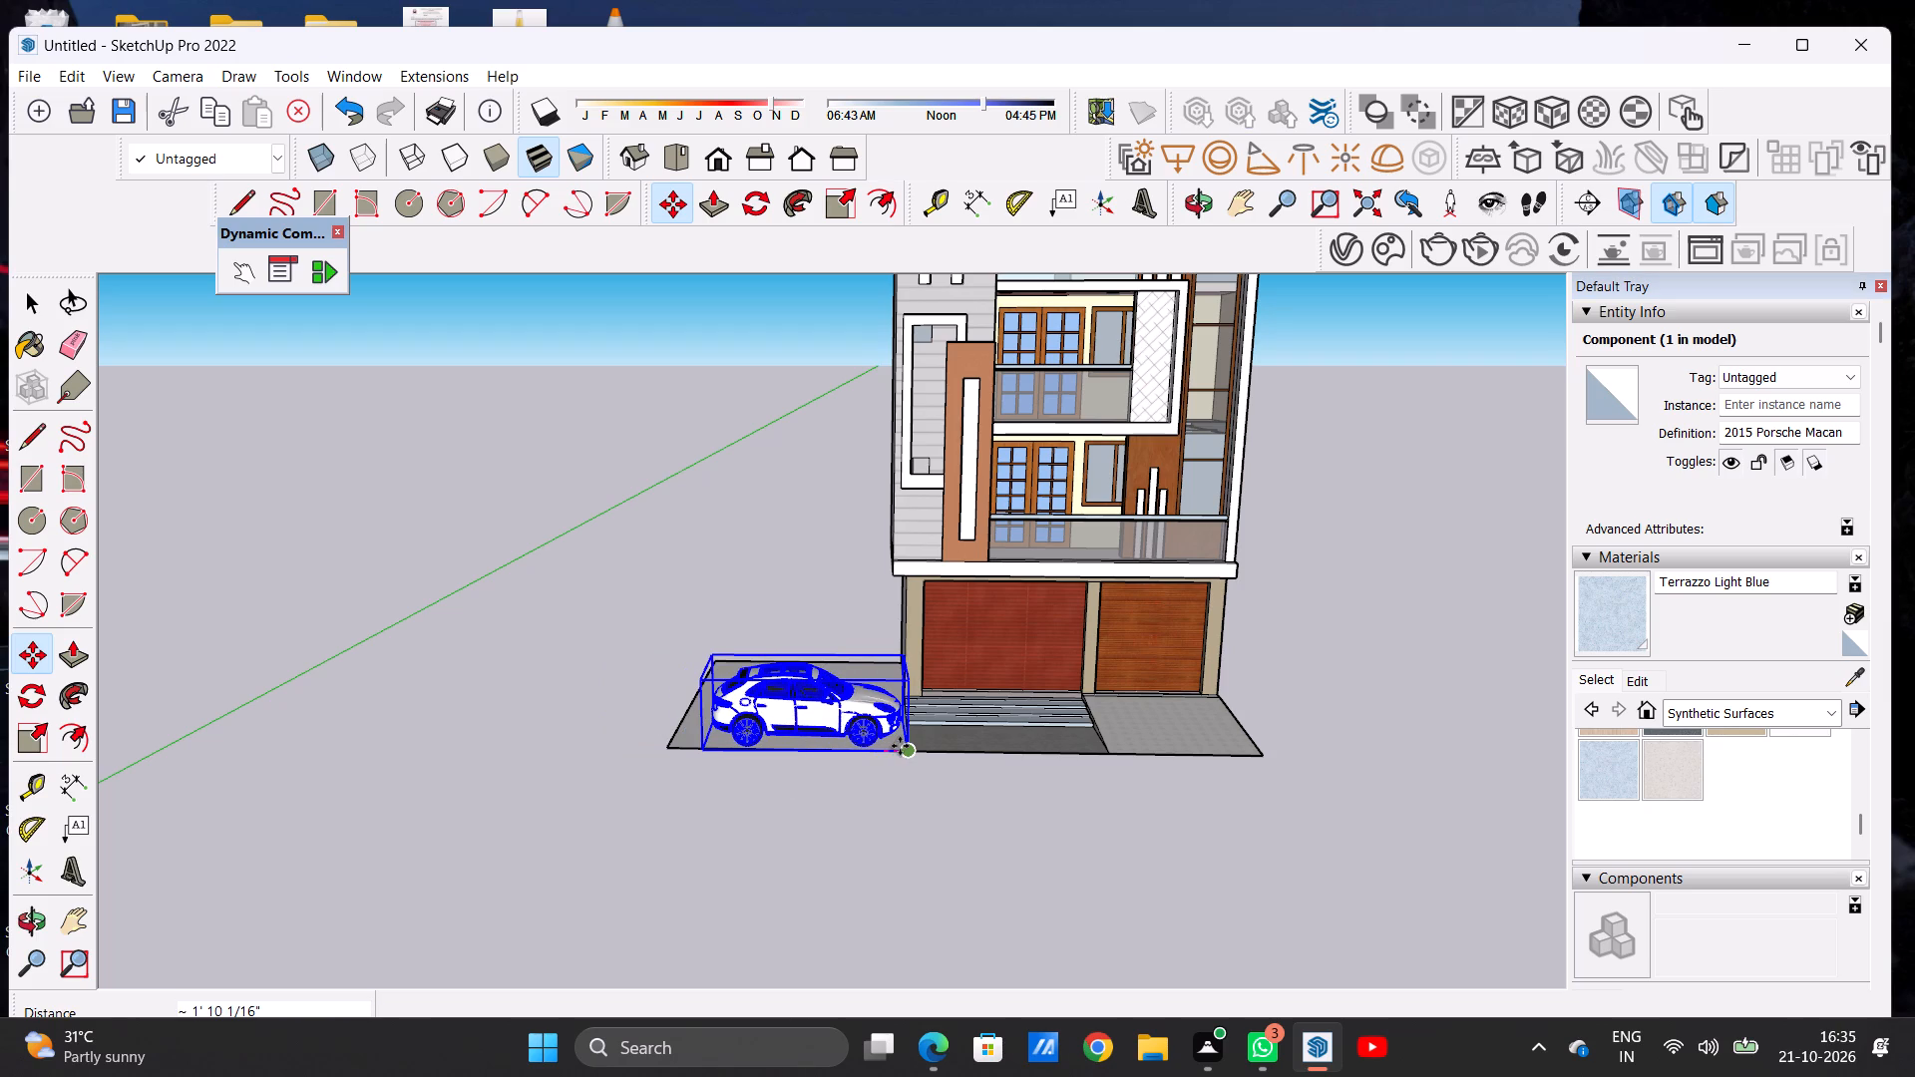
key("space")
left_click(772, 580)
Inspect the Porsche Macan up close from the front and side, checking how it sits on the slab beside the steps.
scroll(851, 691, "up", 2)
scroll(851, 691, "down", 1)
scroll(851, 691, "up", 9)
middle_click_drag(876, 764, 855, 657)
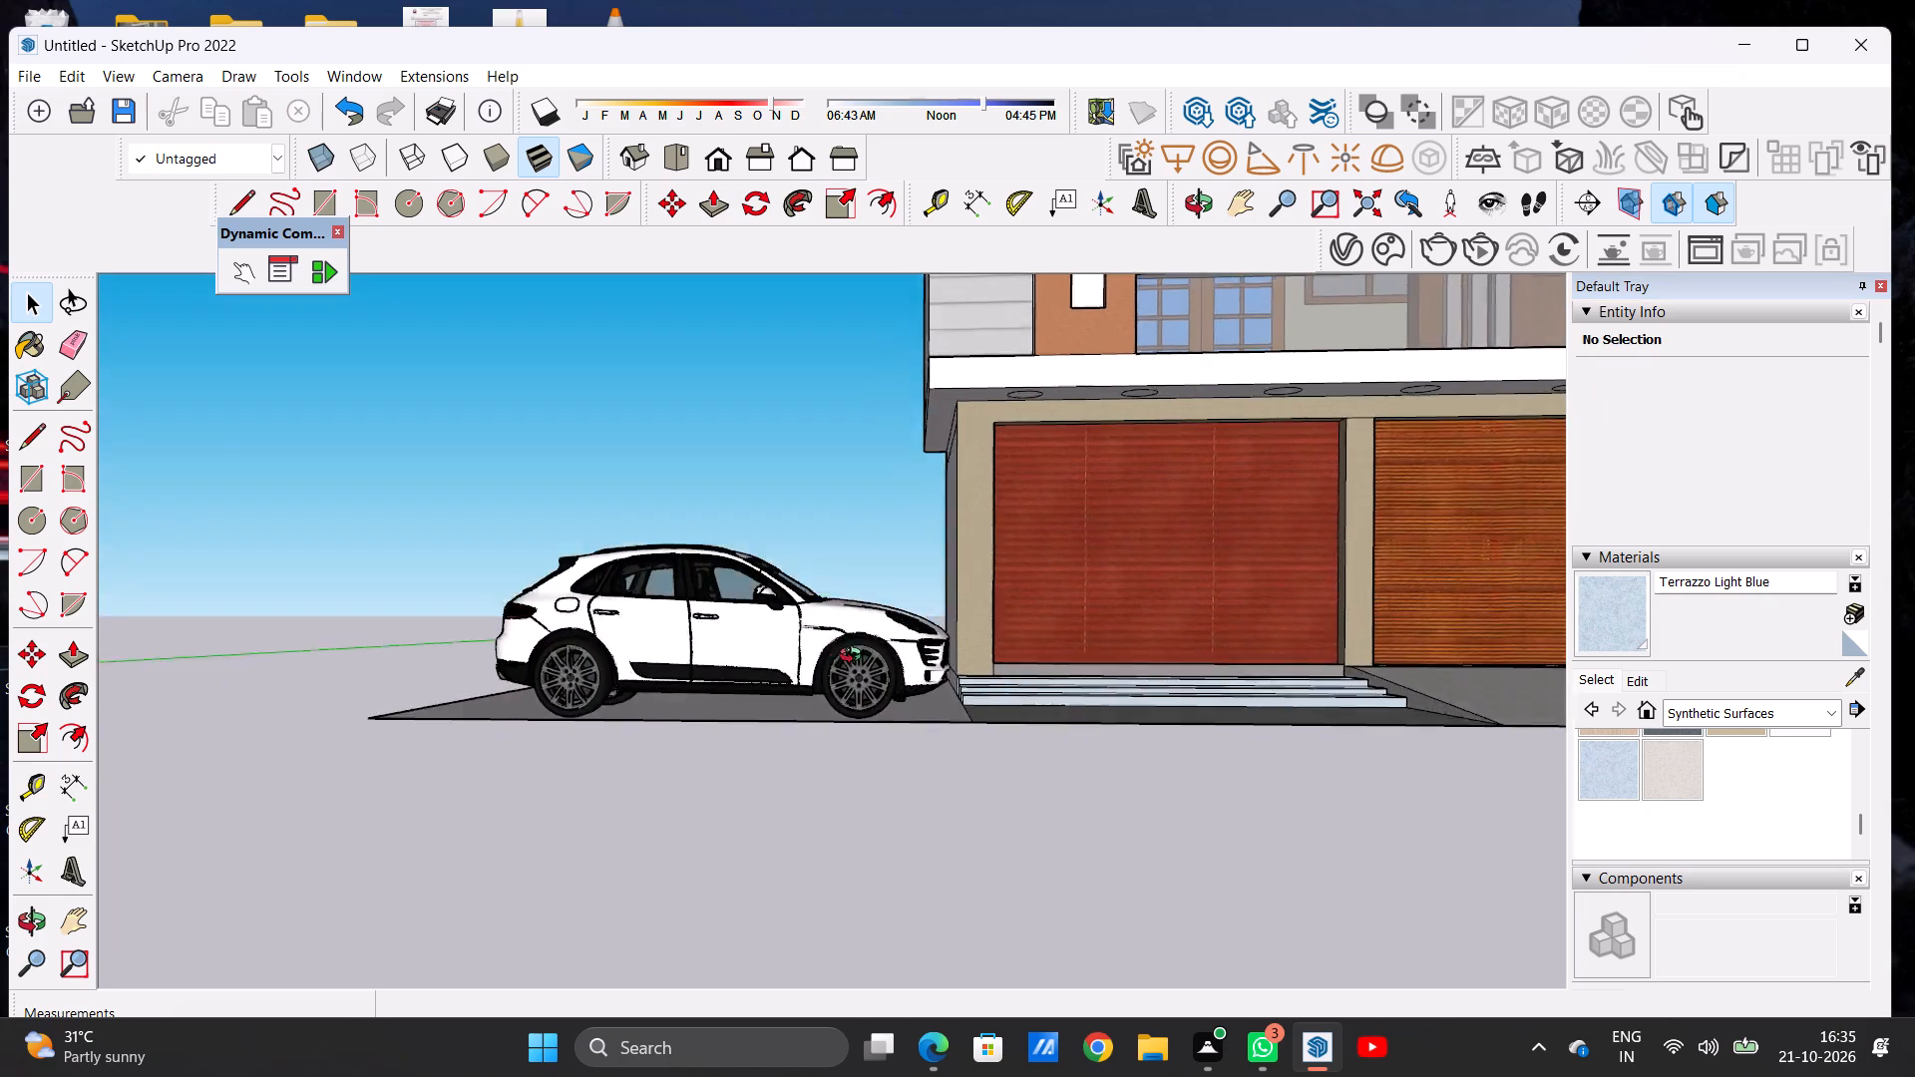
middle_click_drag(855, 657, 499, 837)
scroll(607, 698, "up", 13)
scroll(615, 586, "up", 5)
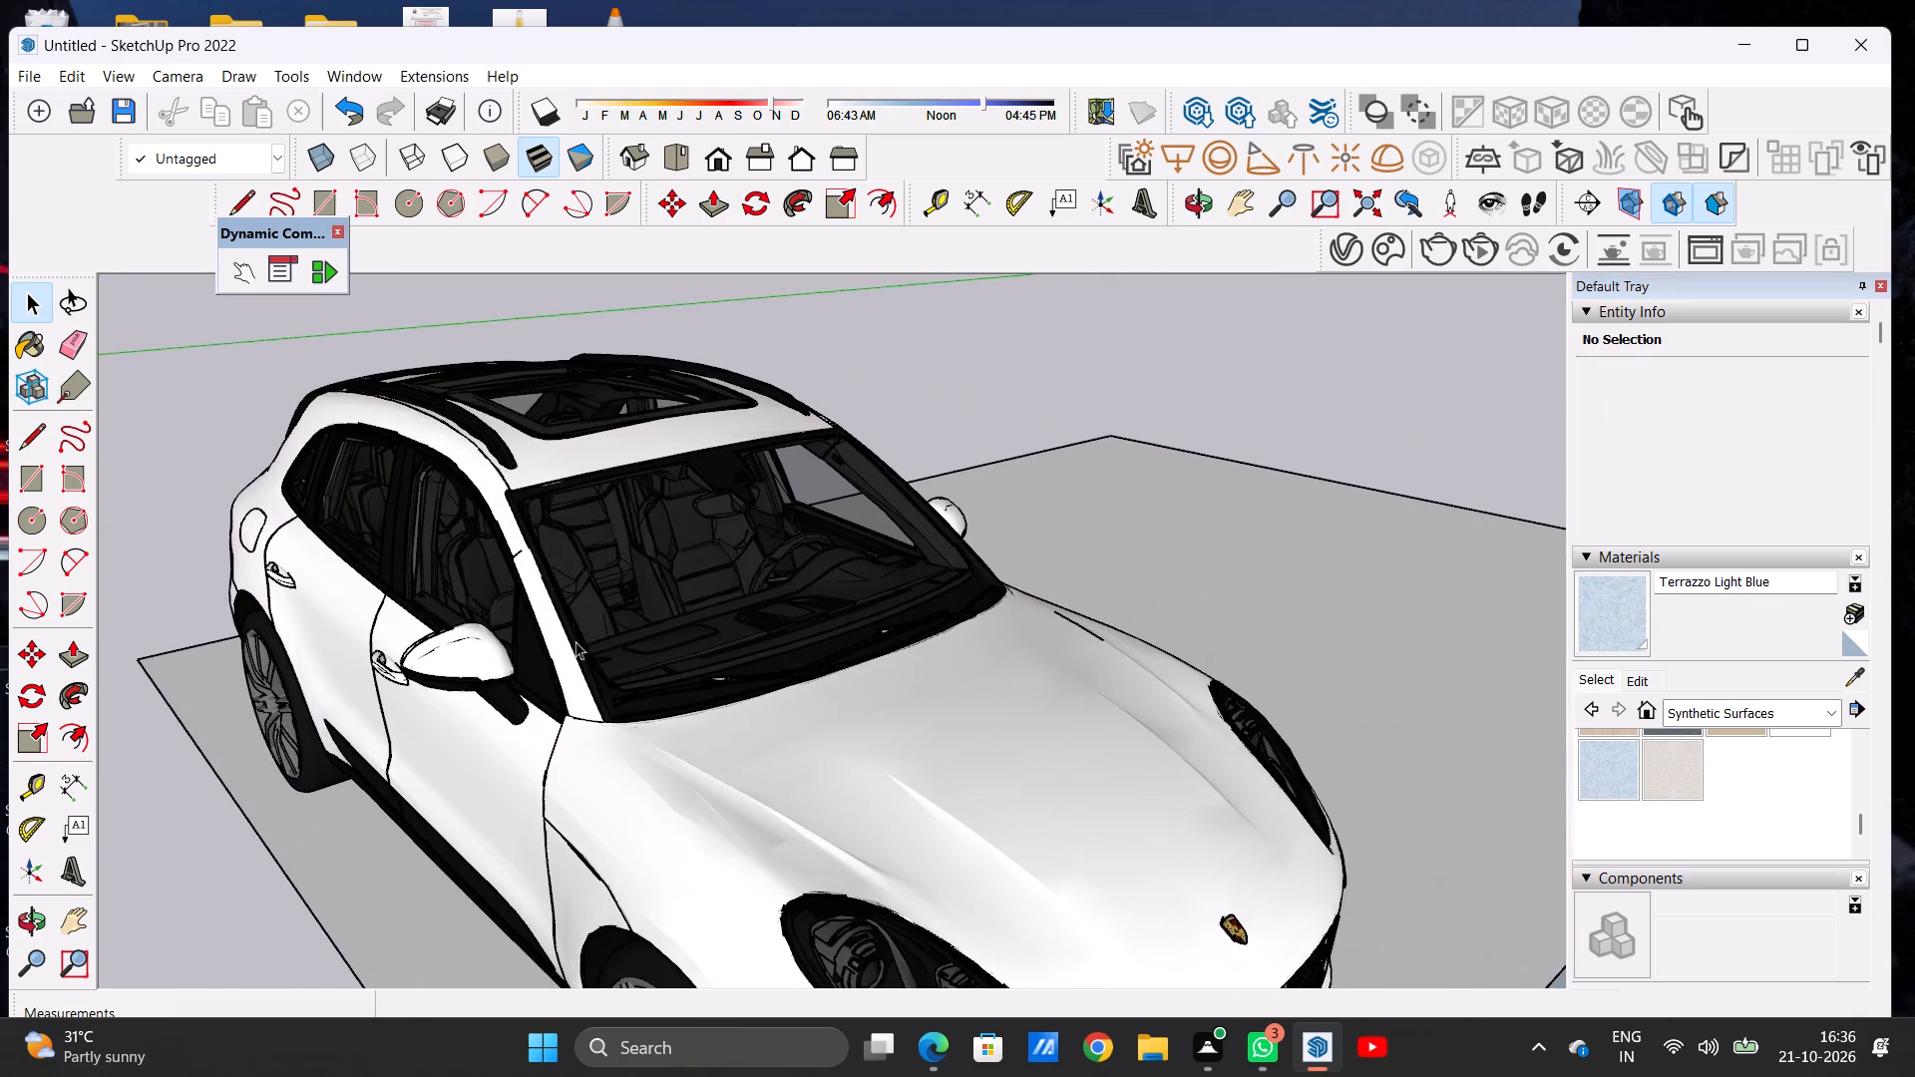
scroll(692, 698, "down", 10)
middle_click_drag(662, 737, 794, 744)
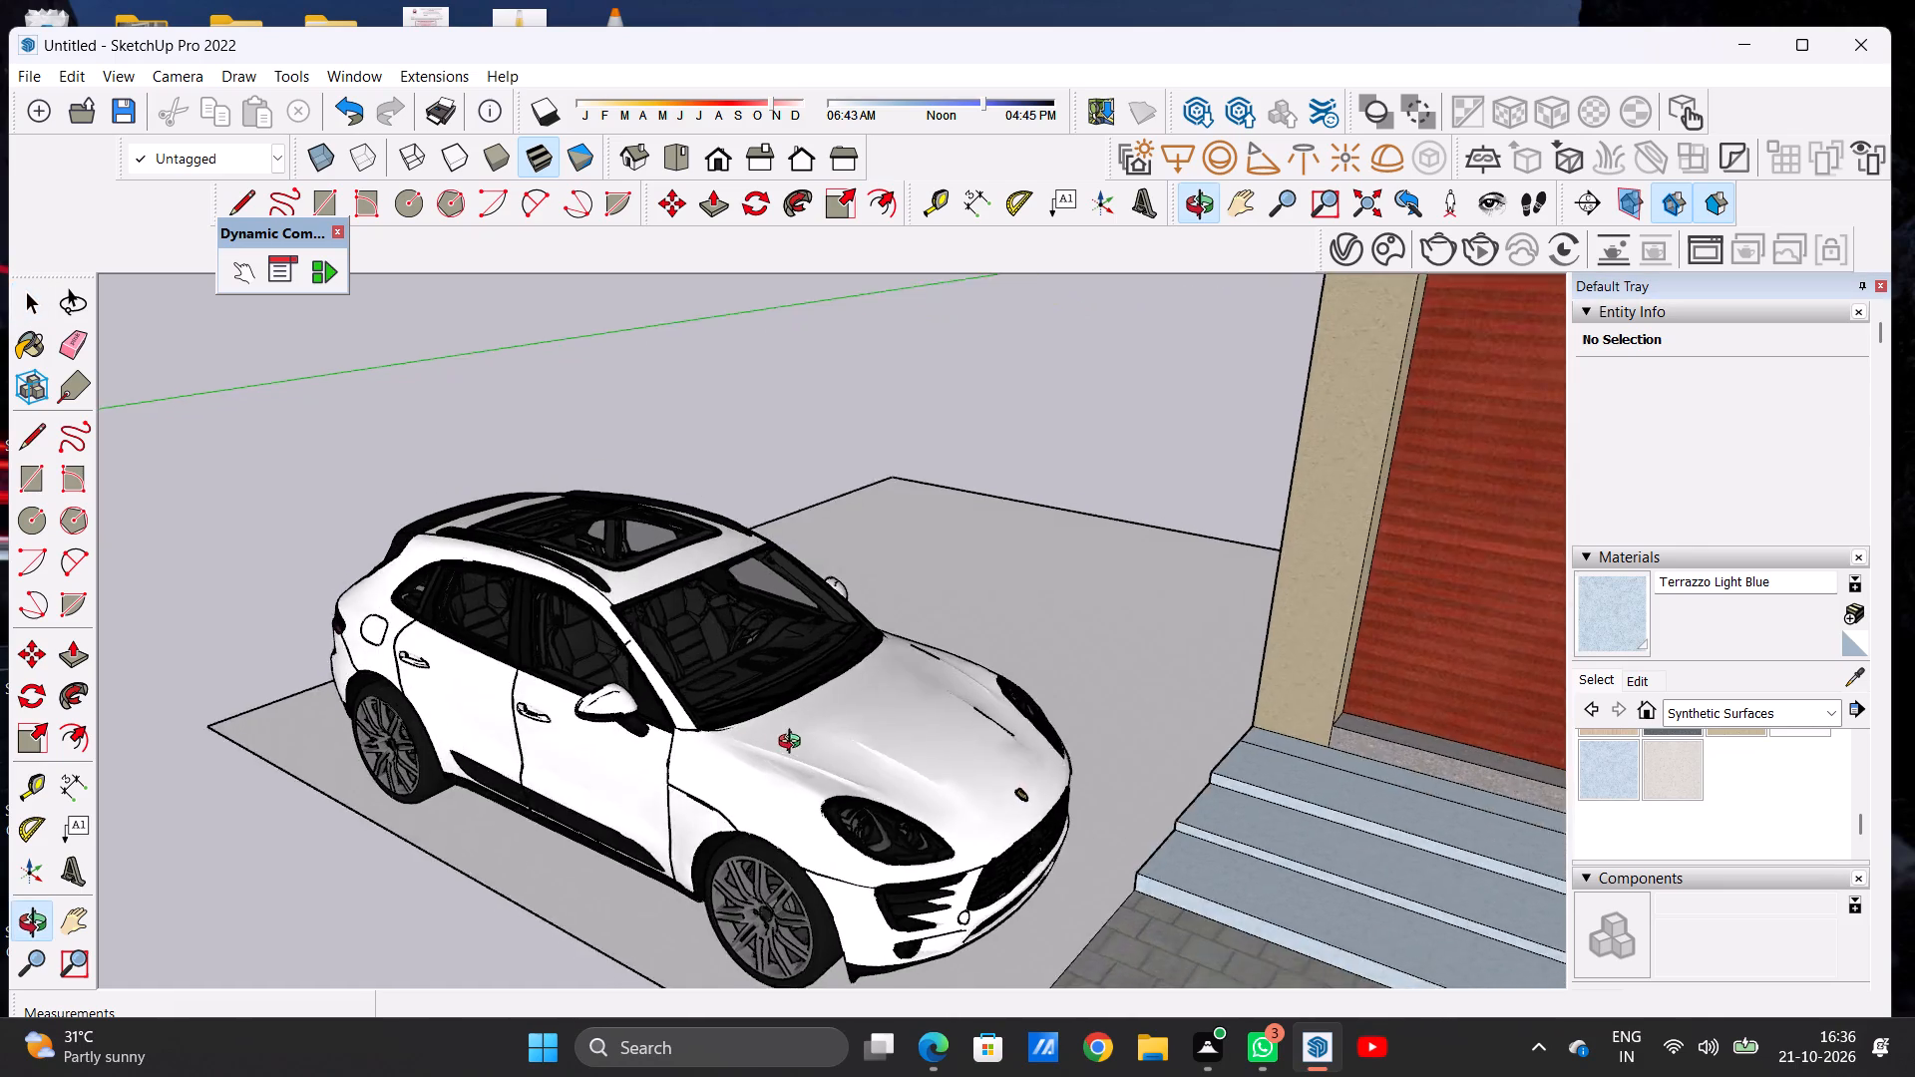
middle_click_drag(794, 744, 1083, 729)
scroll(694, 739, "down", 6)
scroll(411, 745, "down", 2)
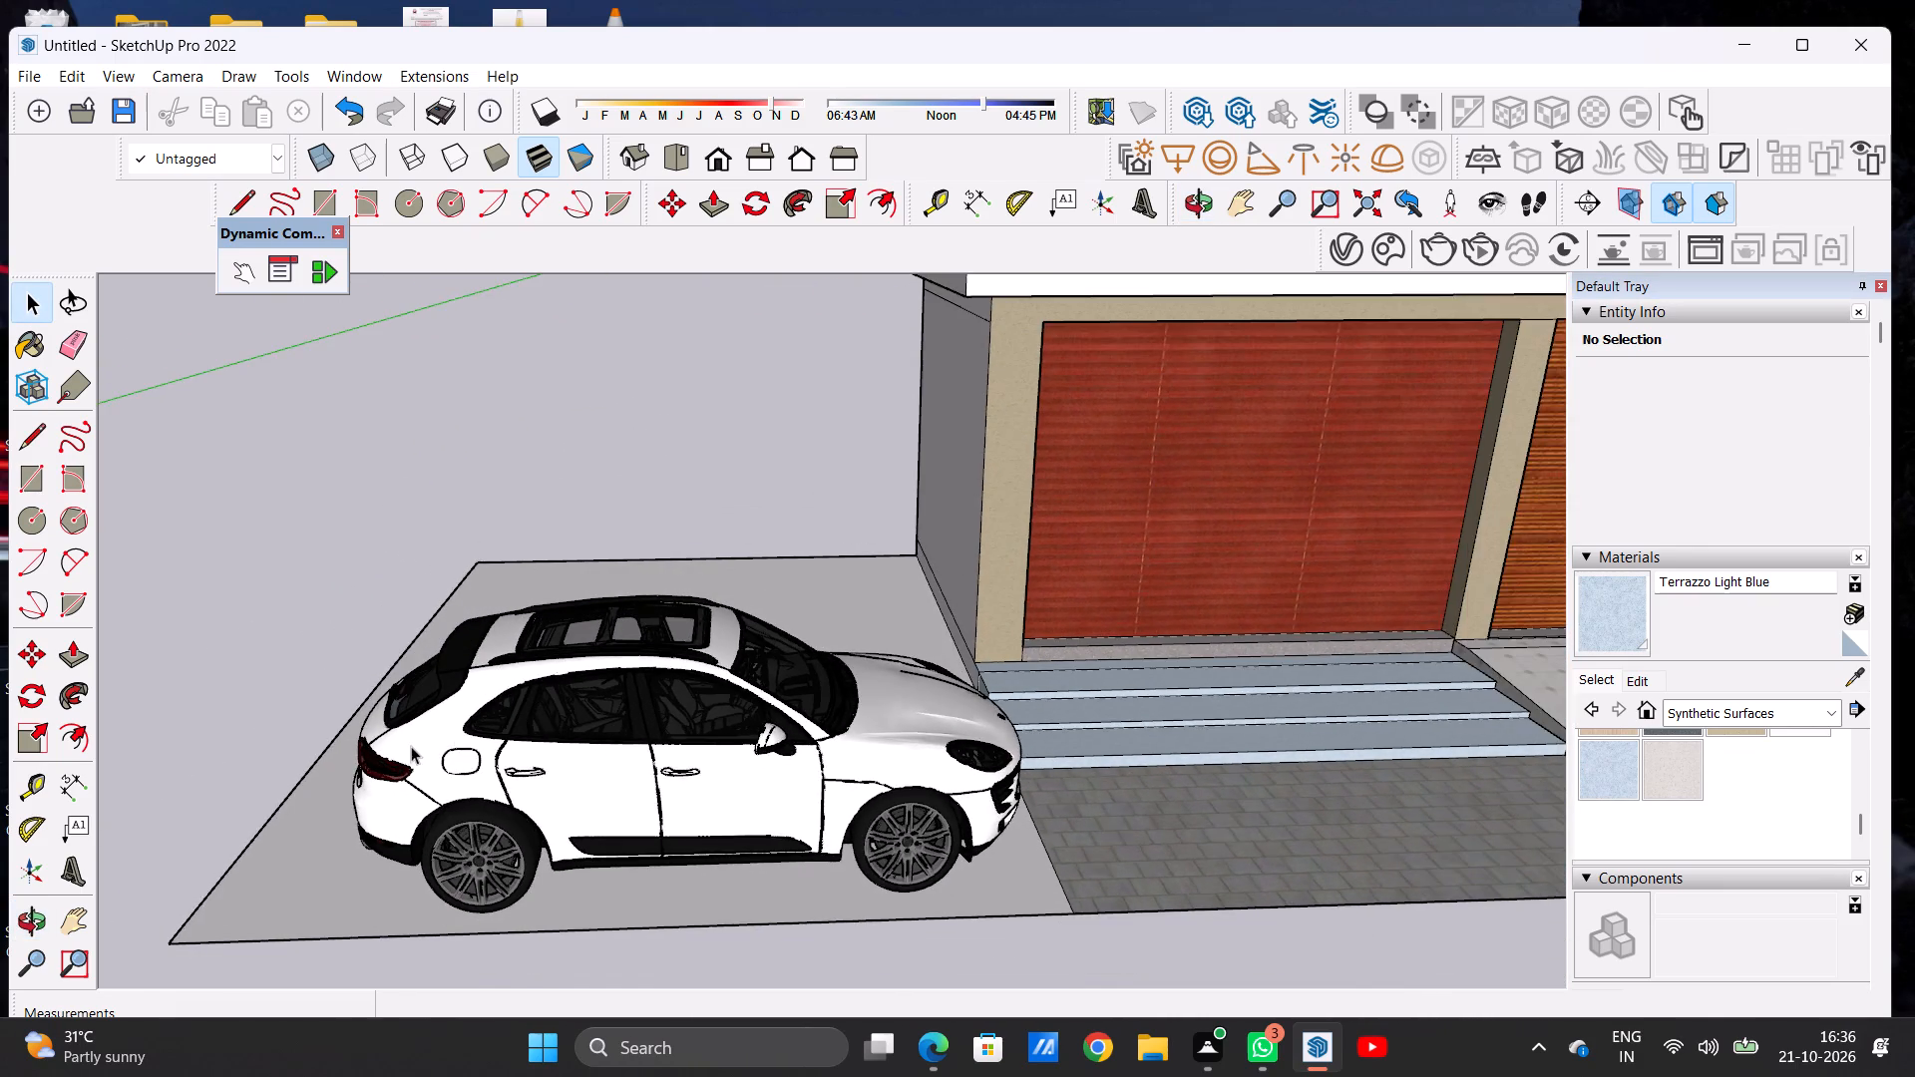
Review the whole house facade with the parked Porsche Macan from raised and low frontal views.
scroll(411, 746, "down", 11)
scroll(451, 809, "down", 18)
middle_click_drag(672, 827, 671, 779)
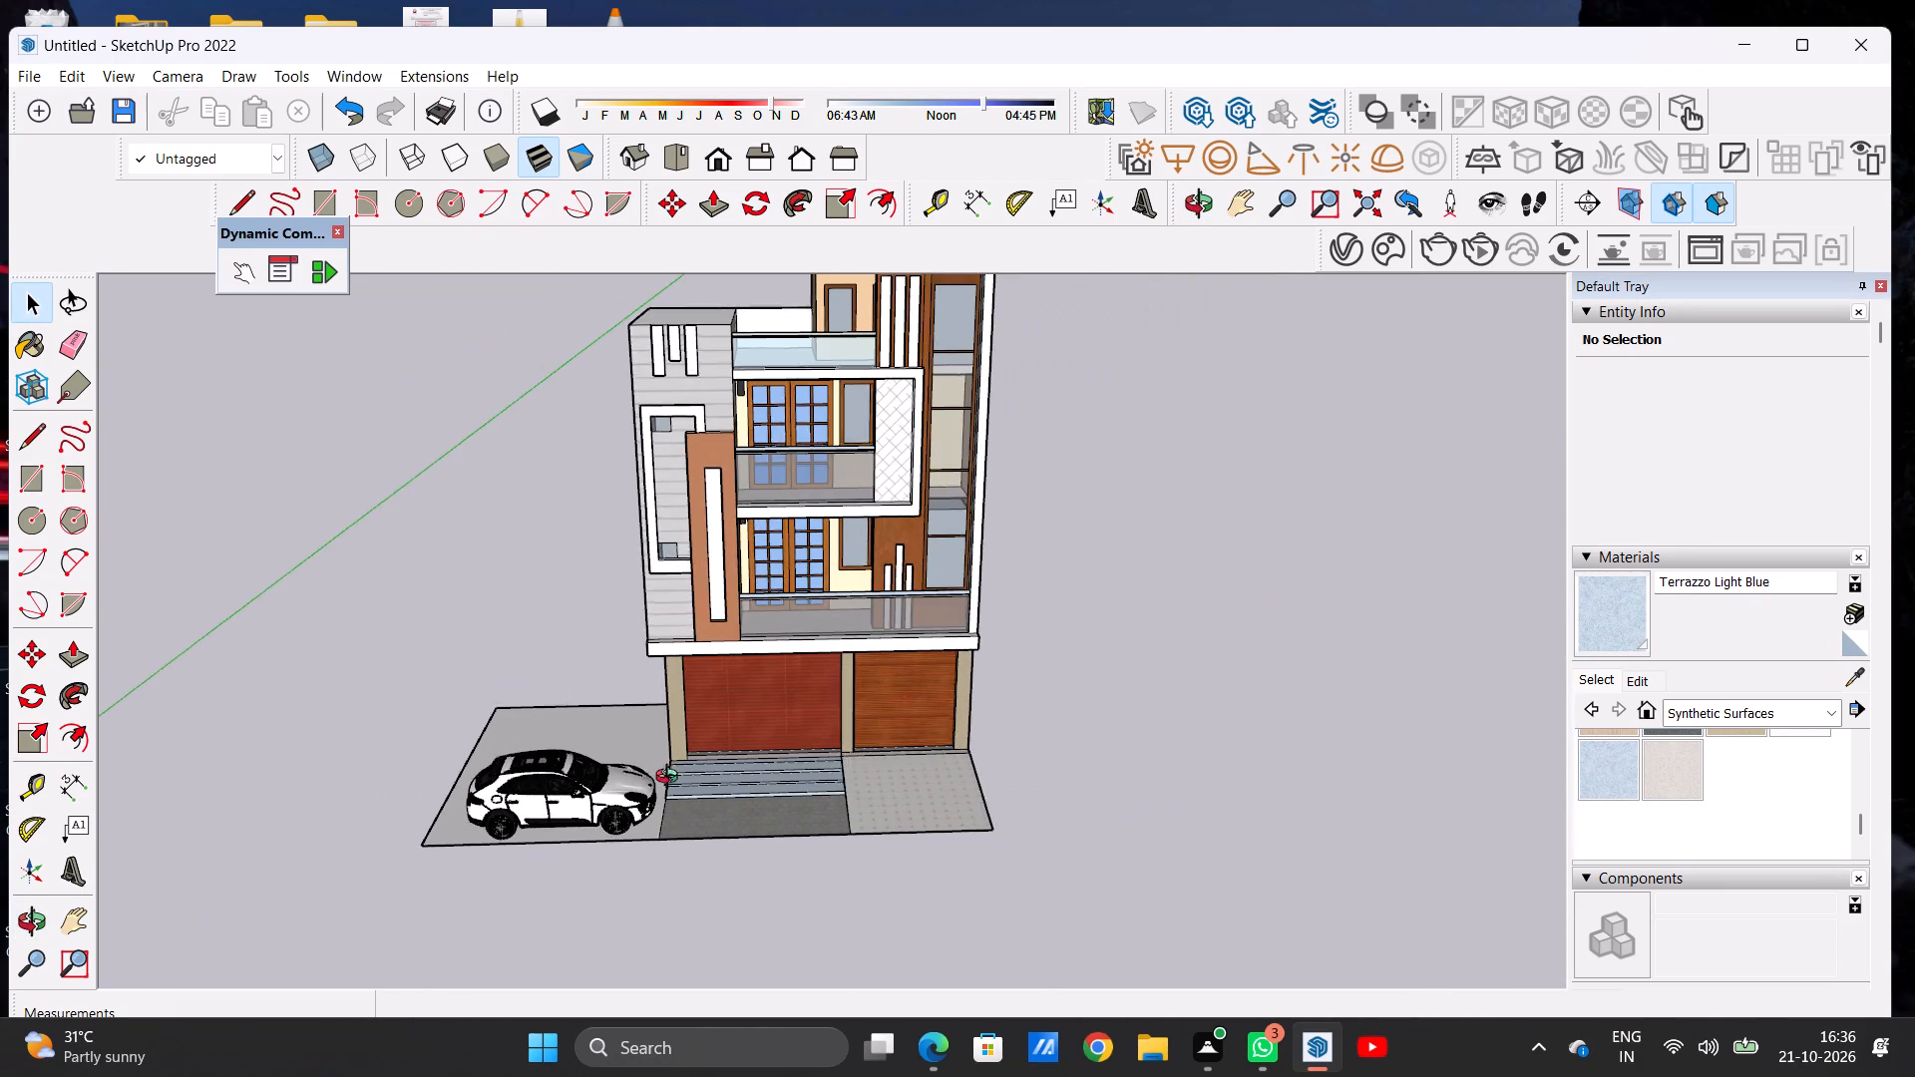
middle_click_drag(671, 779, 658, 677)
scroll(609, 751, "up", 15)
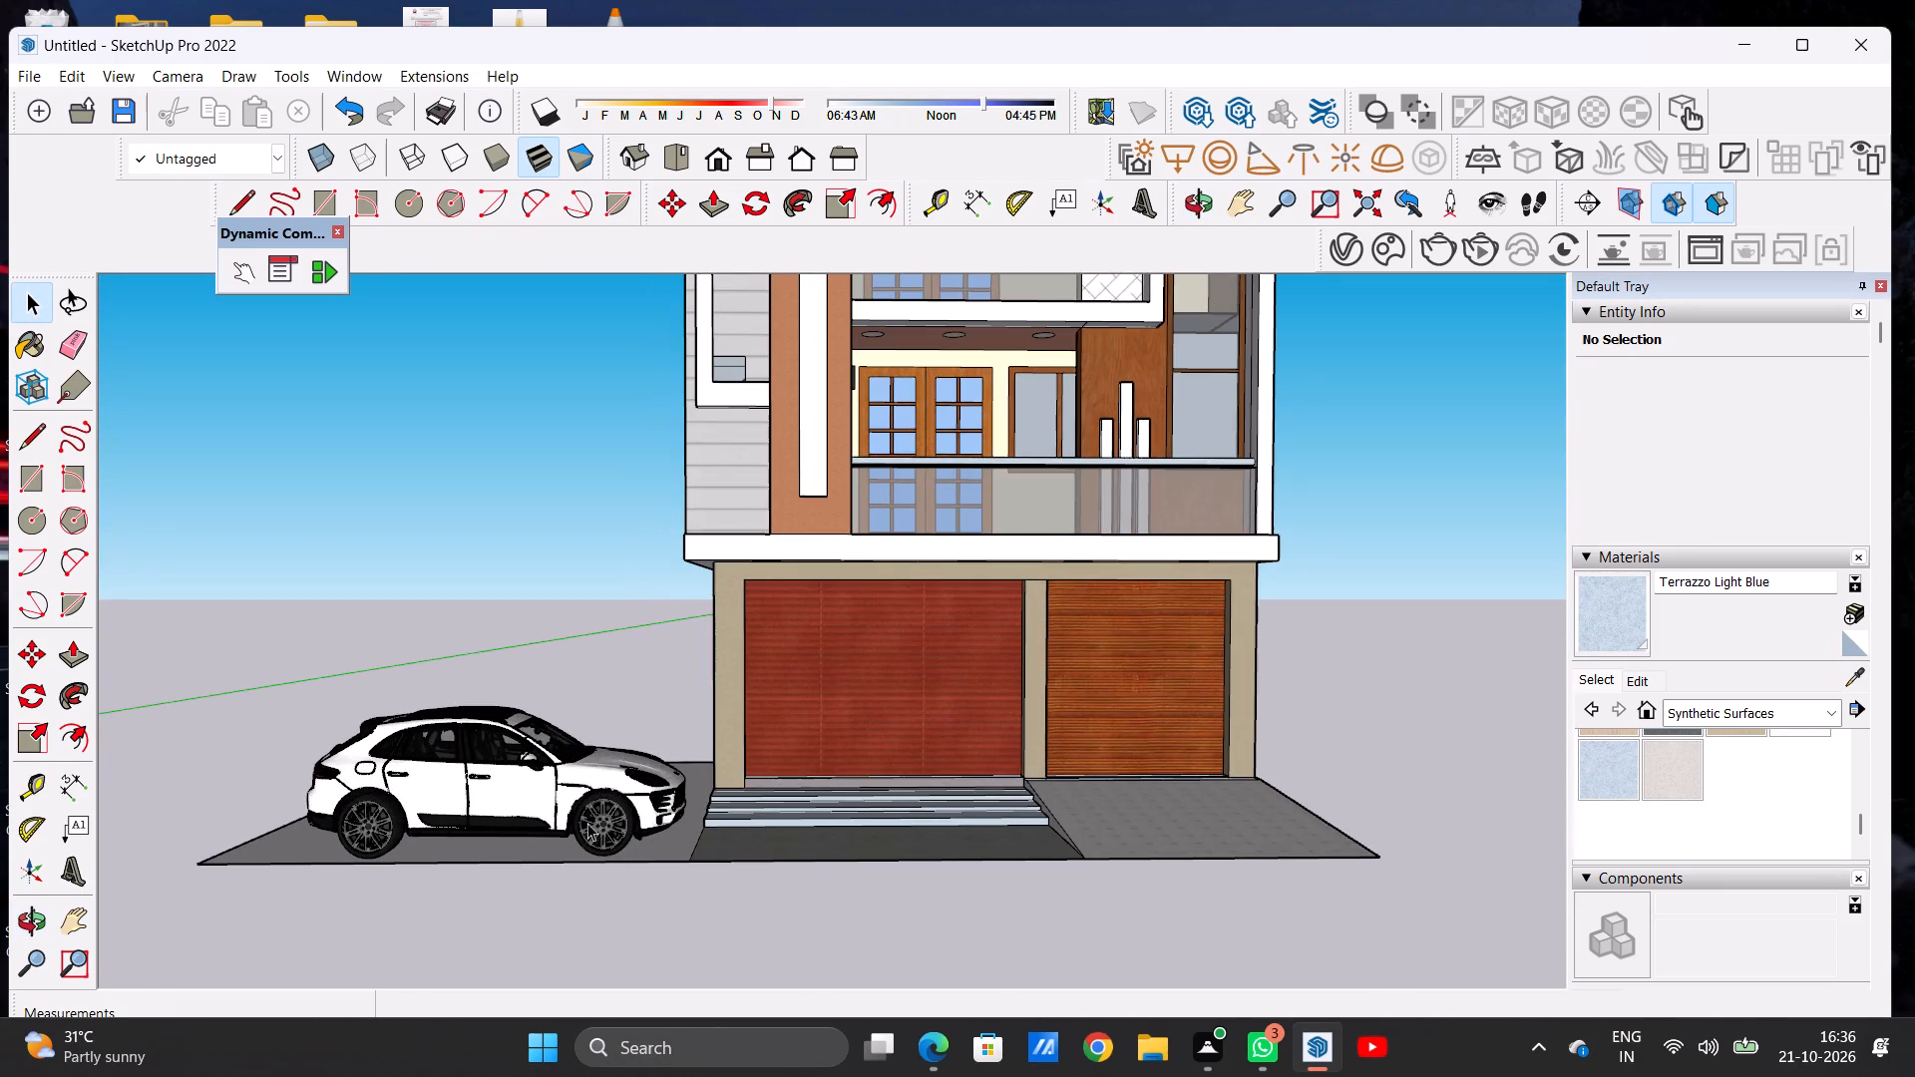
middle_click_drag(601, 878, 544, 827)
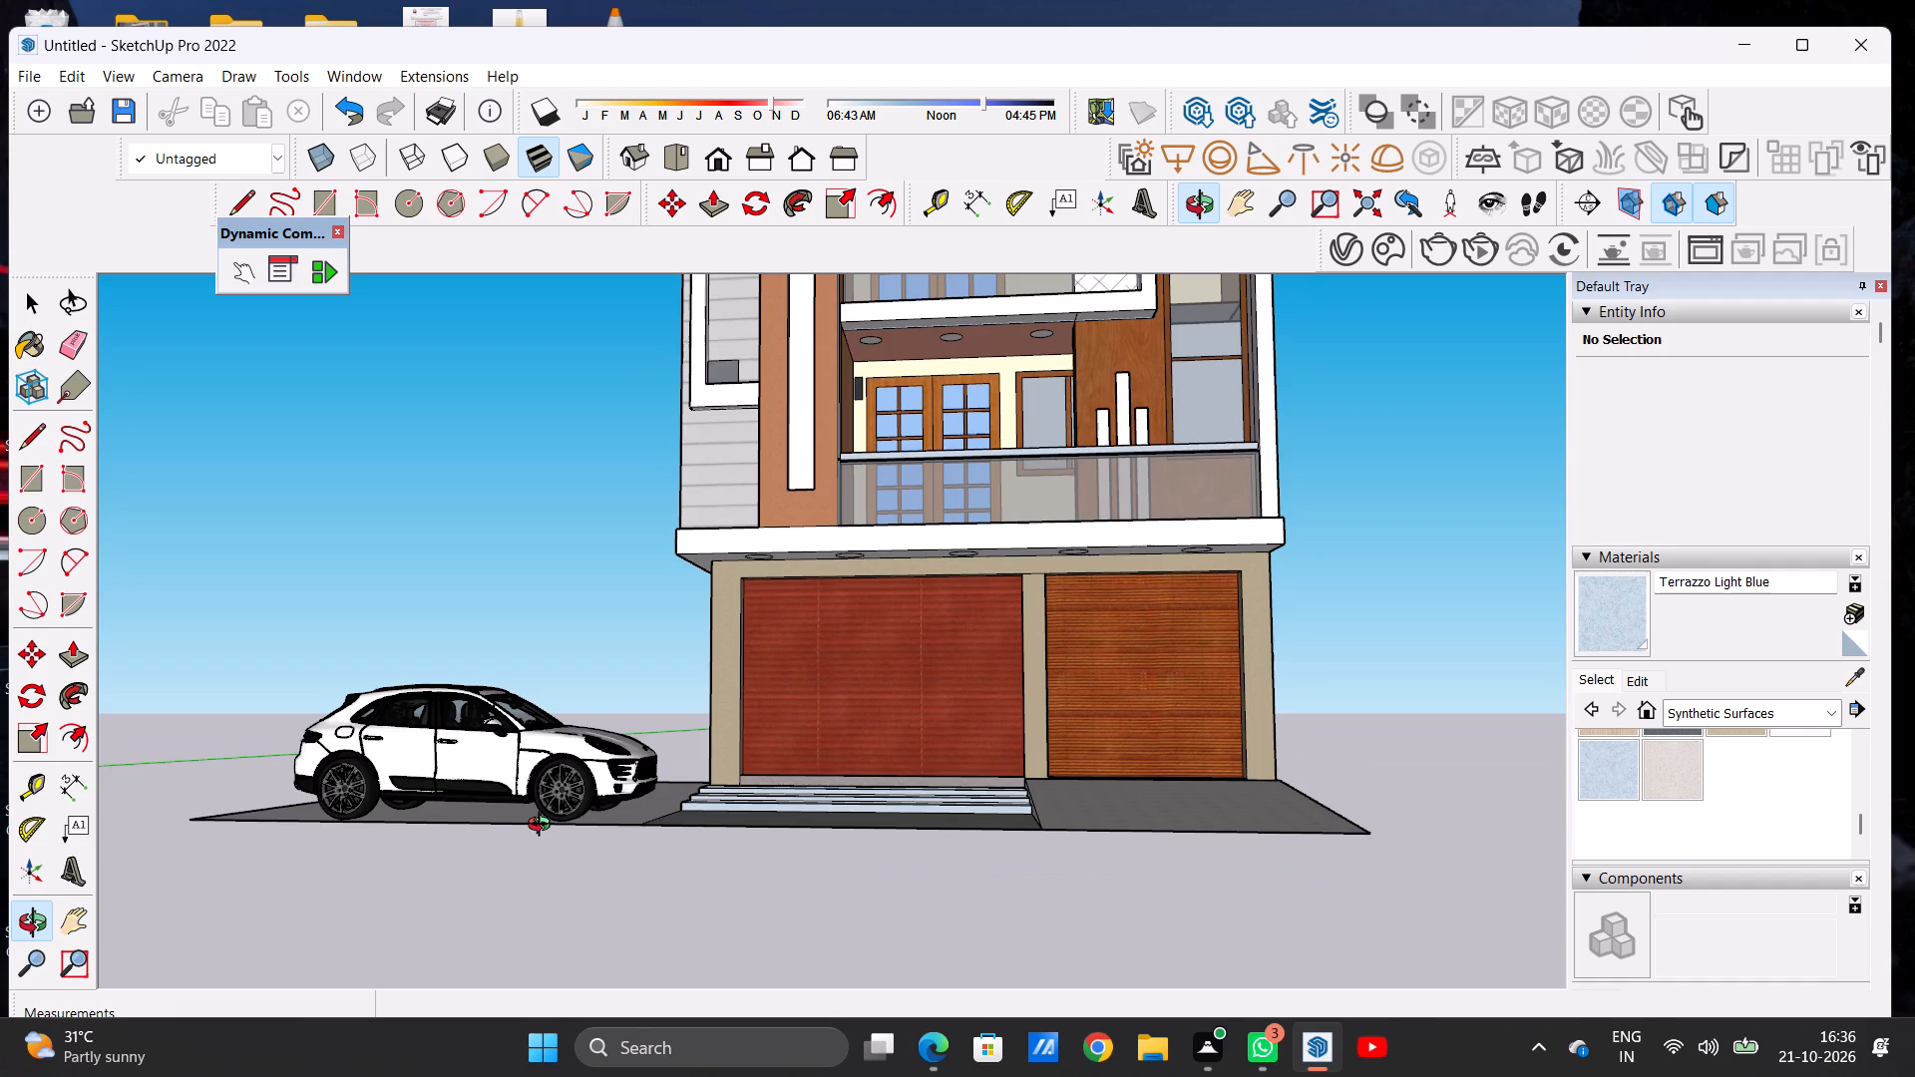
middle_click_drag(544, 827, 656, 891)
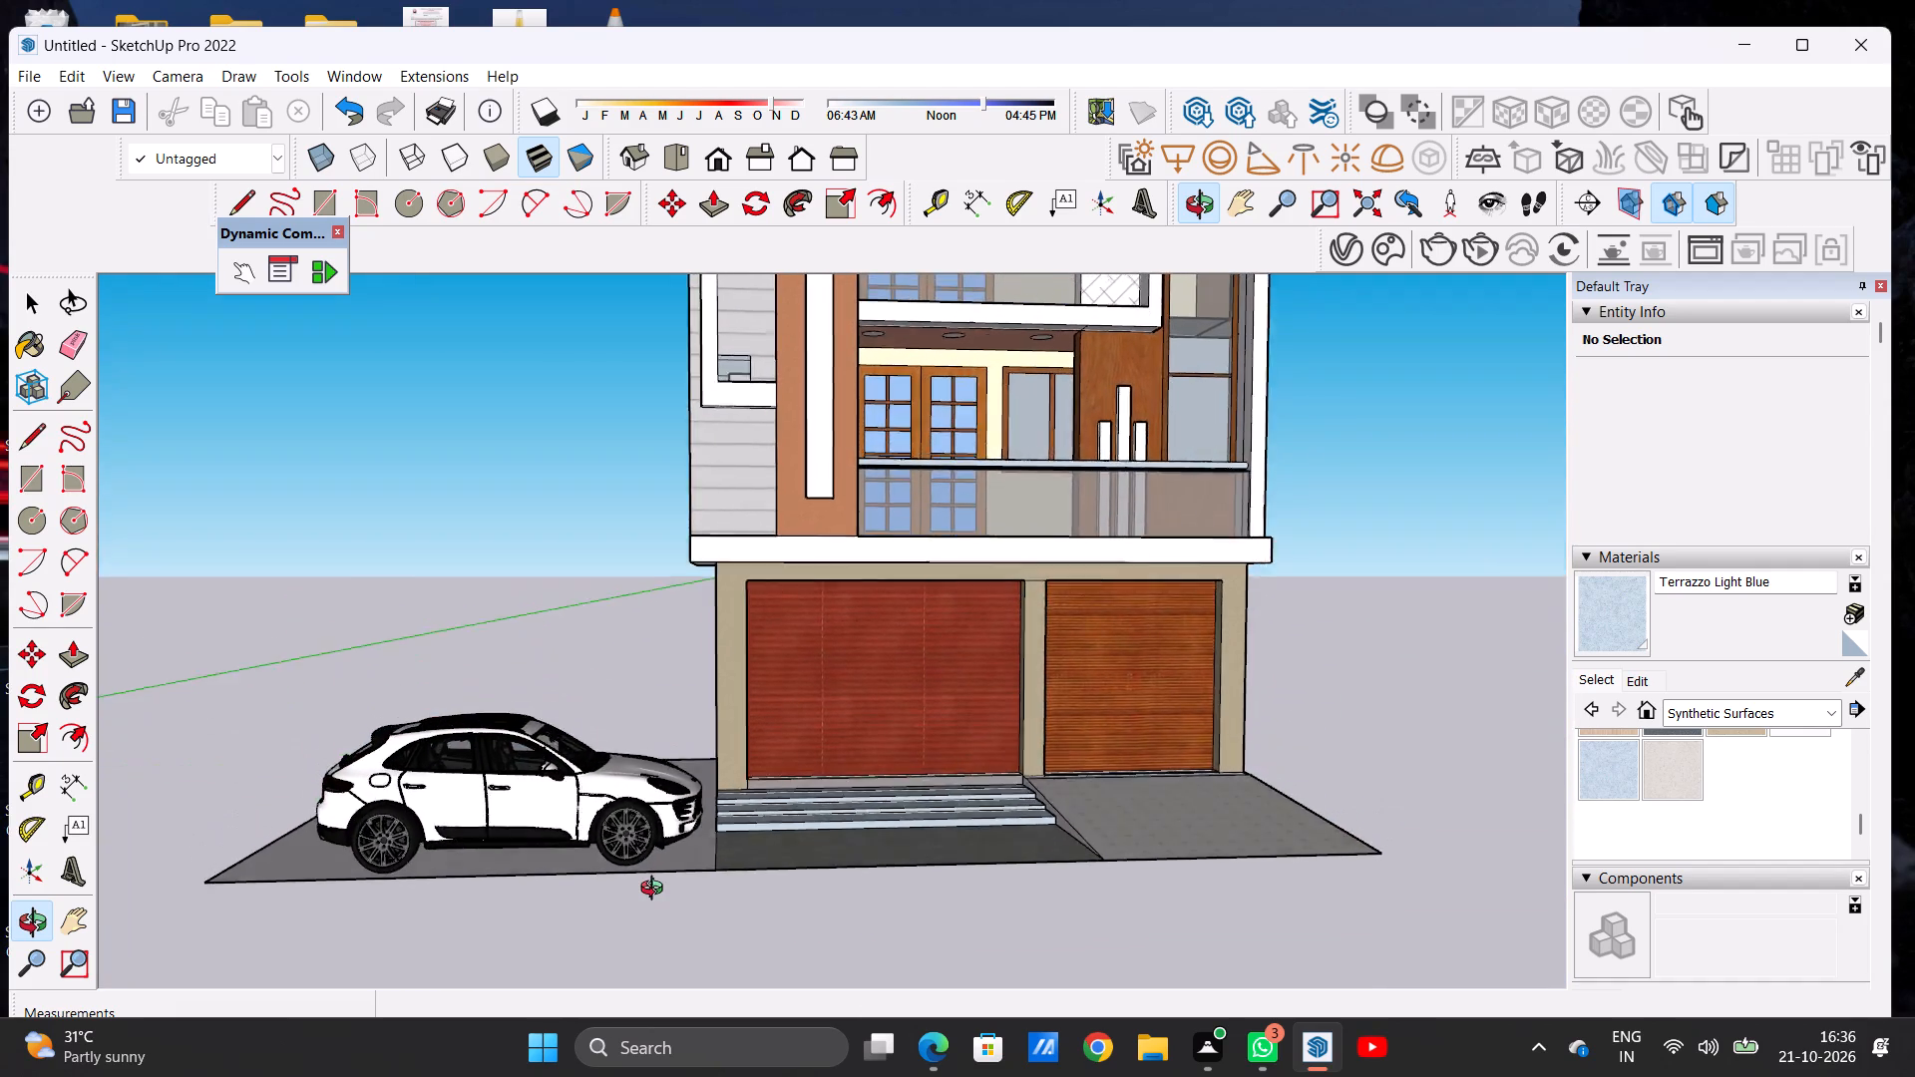
middle_click_drag(656, 891, 638, 932)
scroll(593, 880, "down", 12)
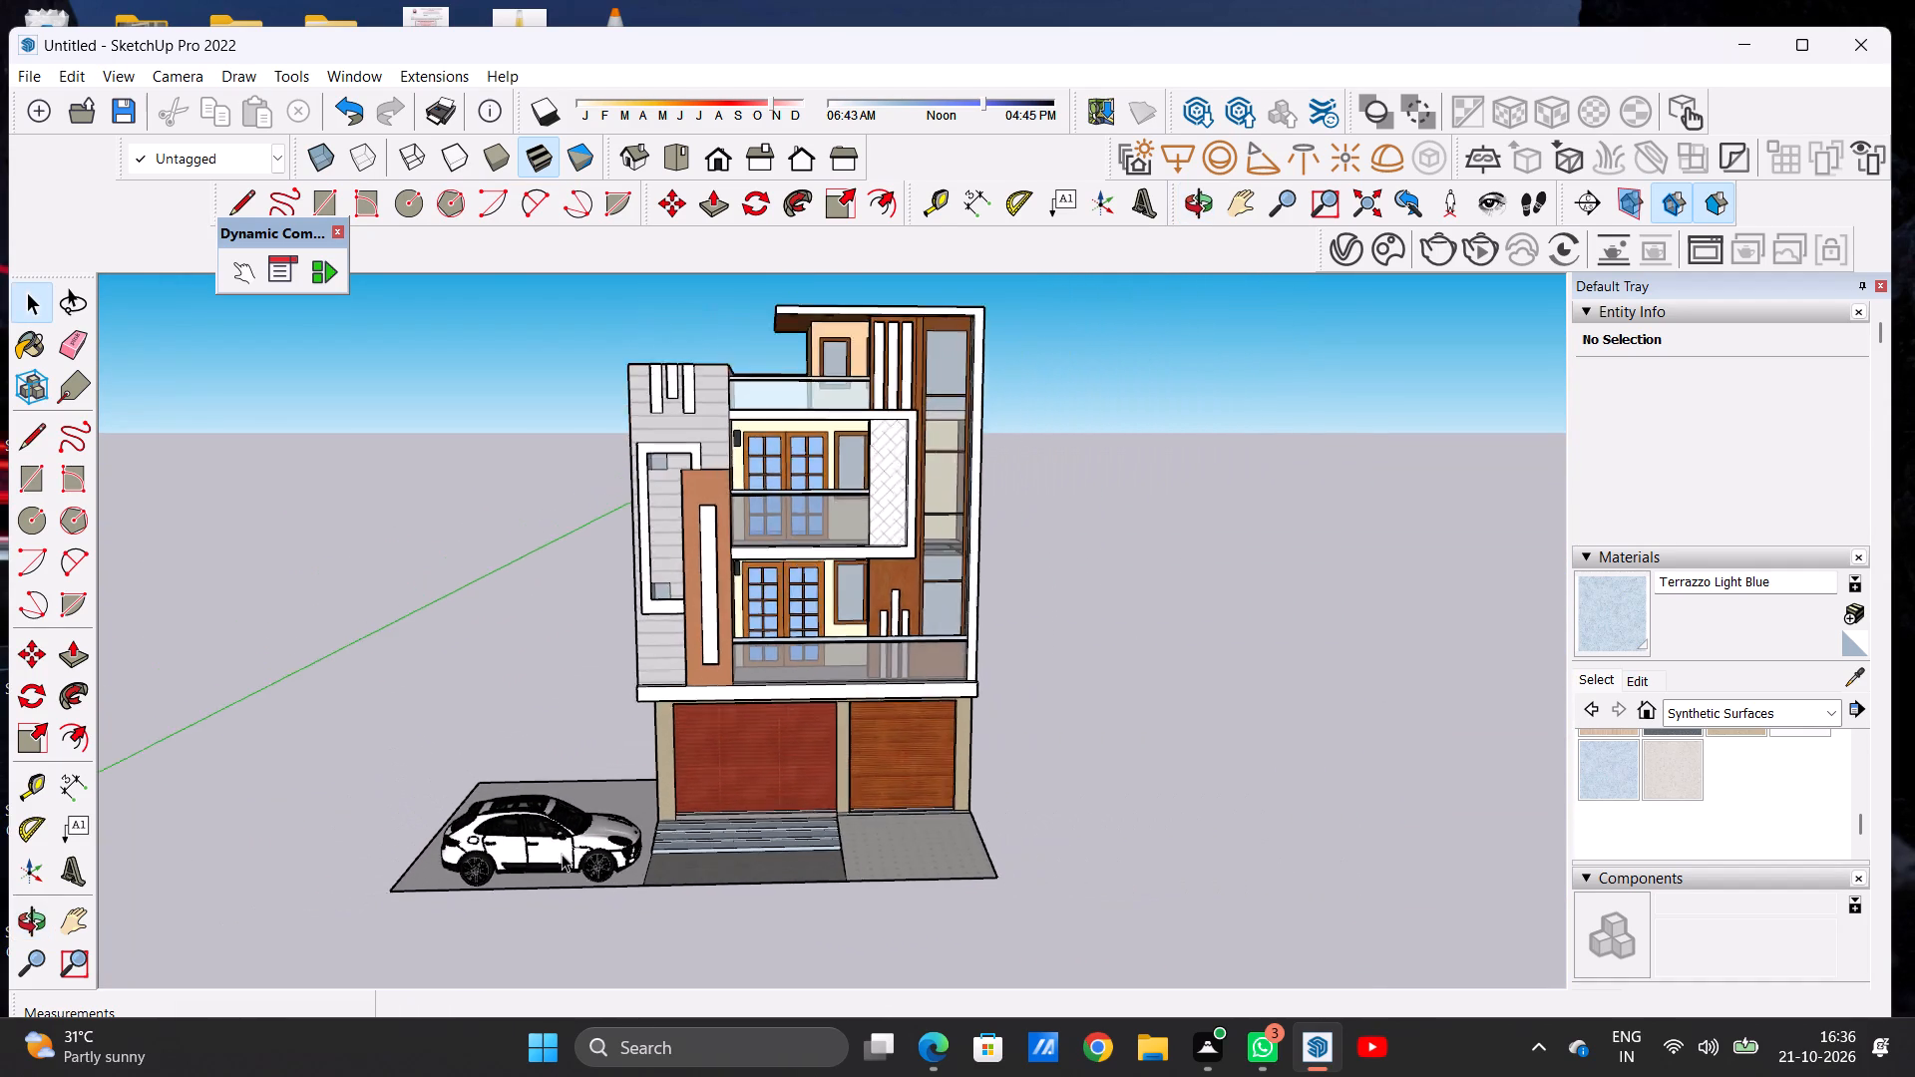
scroll(562, 854, "down", 7)
scroll(690, 713, "up", 5)
middle_click_drag(719, 788, 711, 744)
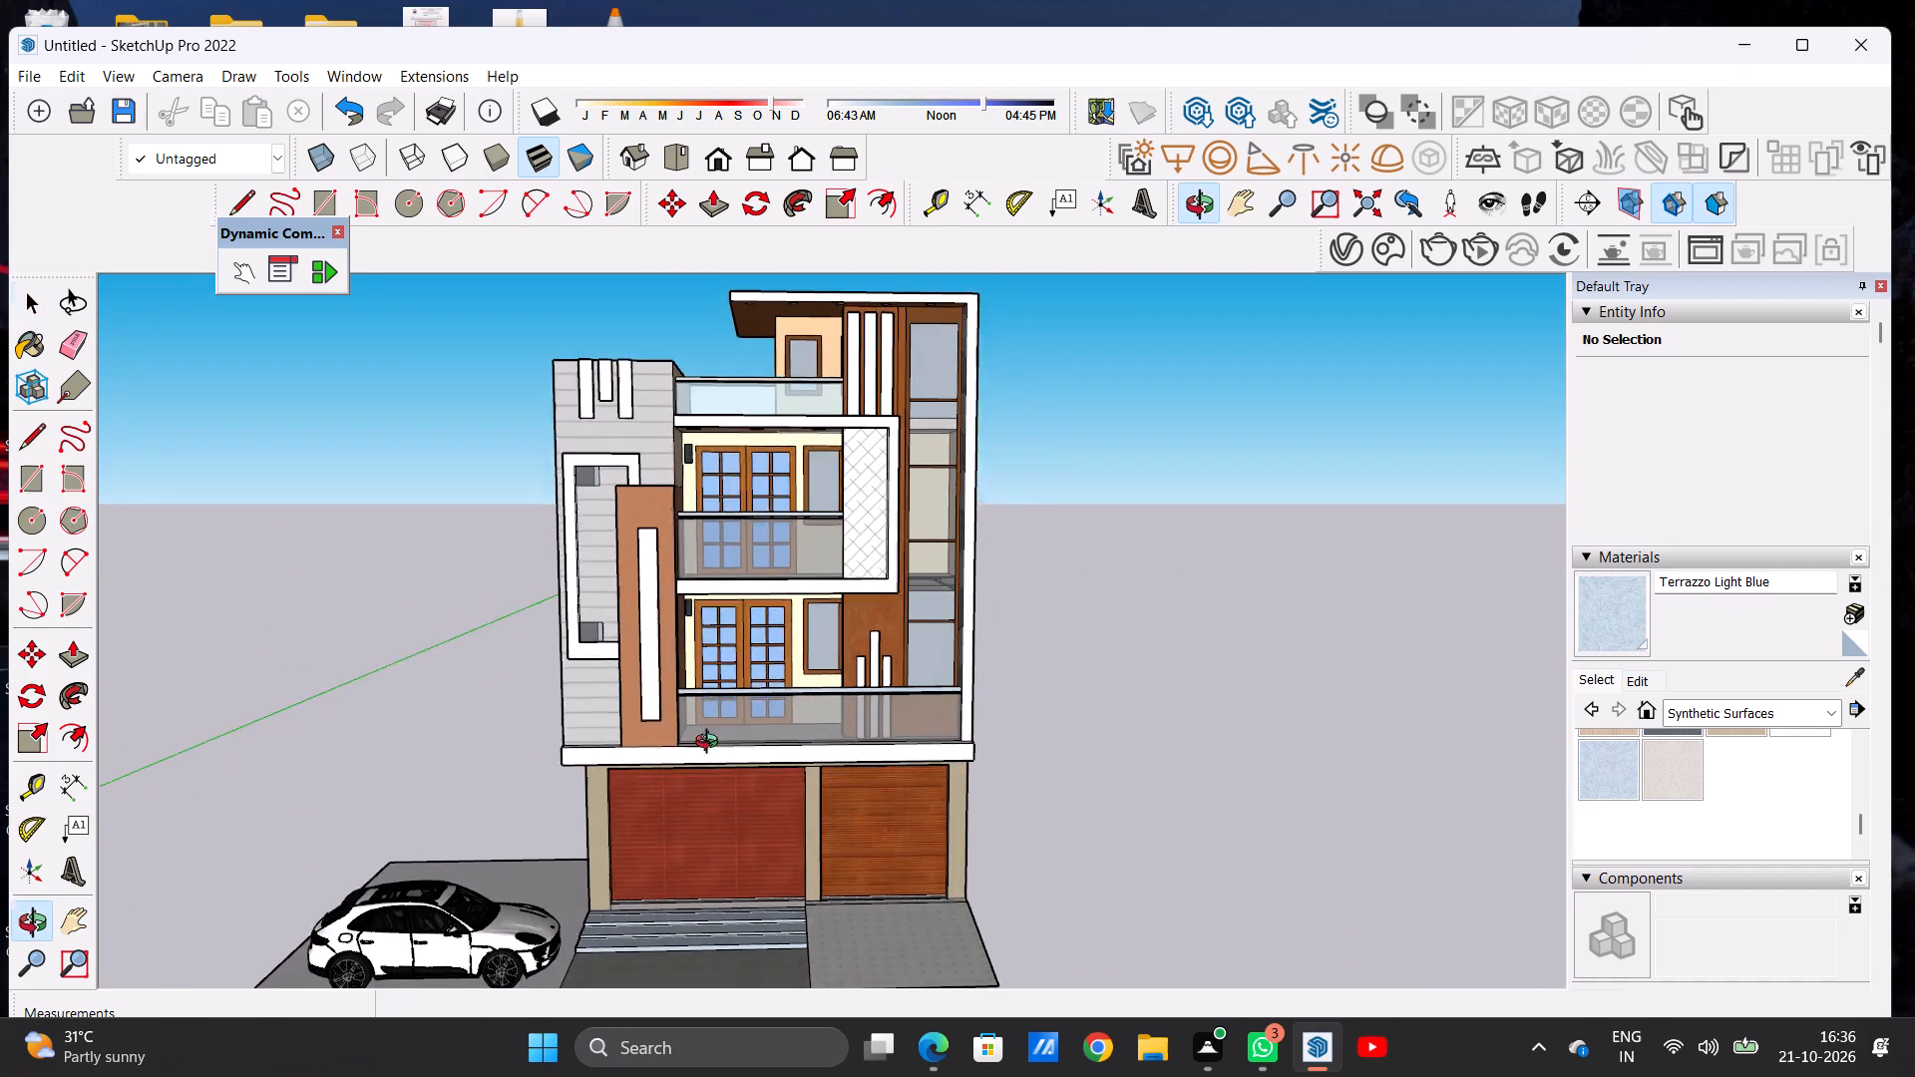
middle_click_drag(711, 744, 707, 736)
scroll(713, 786, "down", 3)
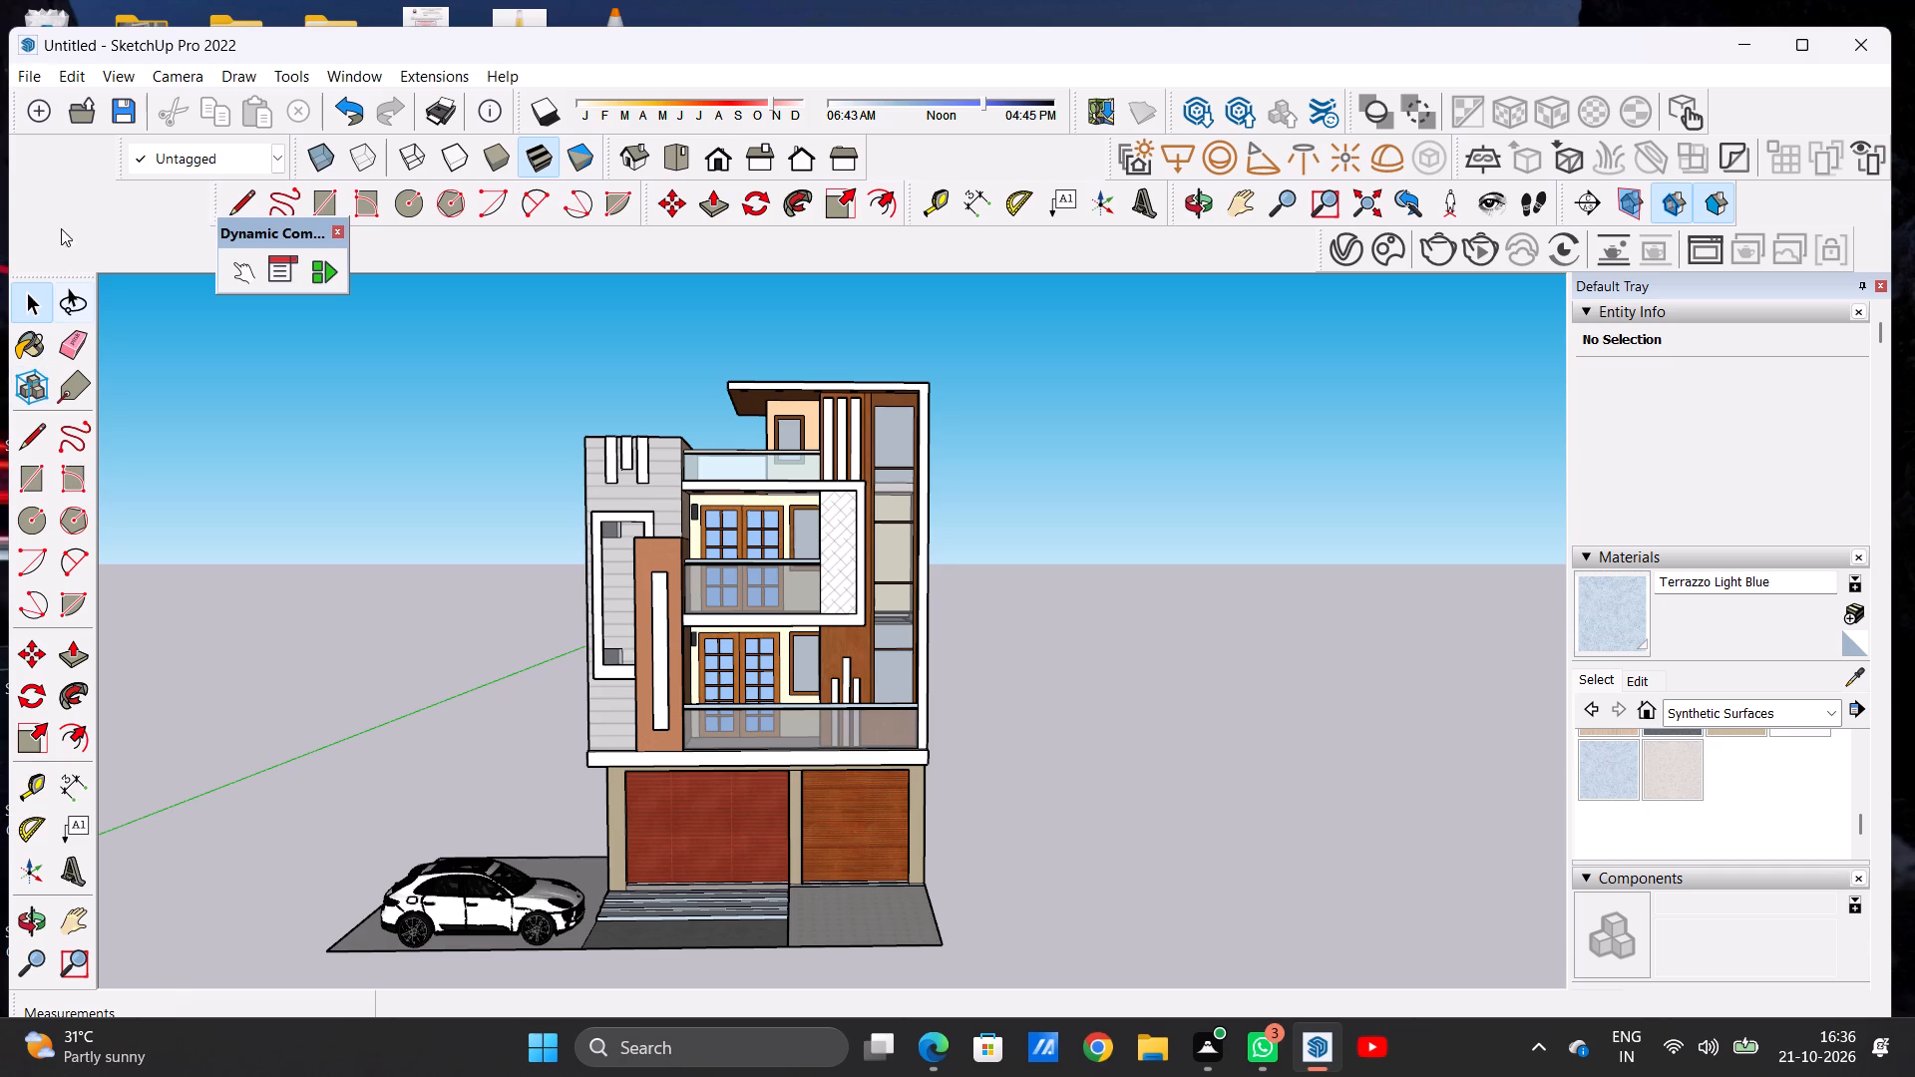
Import the Sem+nome potted plant from Downloads and place it at the open top-floor terrace, viewed from the rear of the house.
left_click(35, 74)
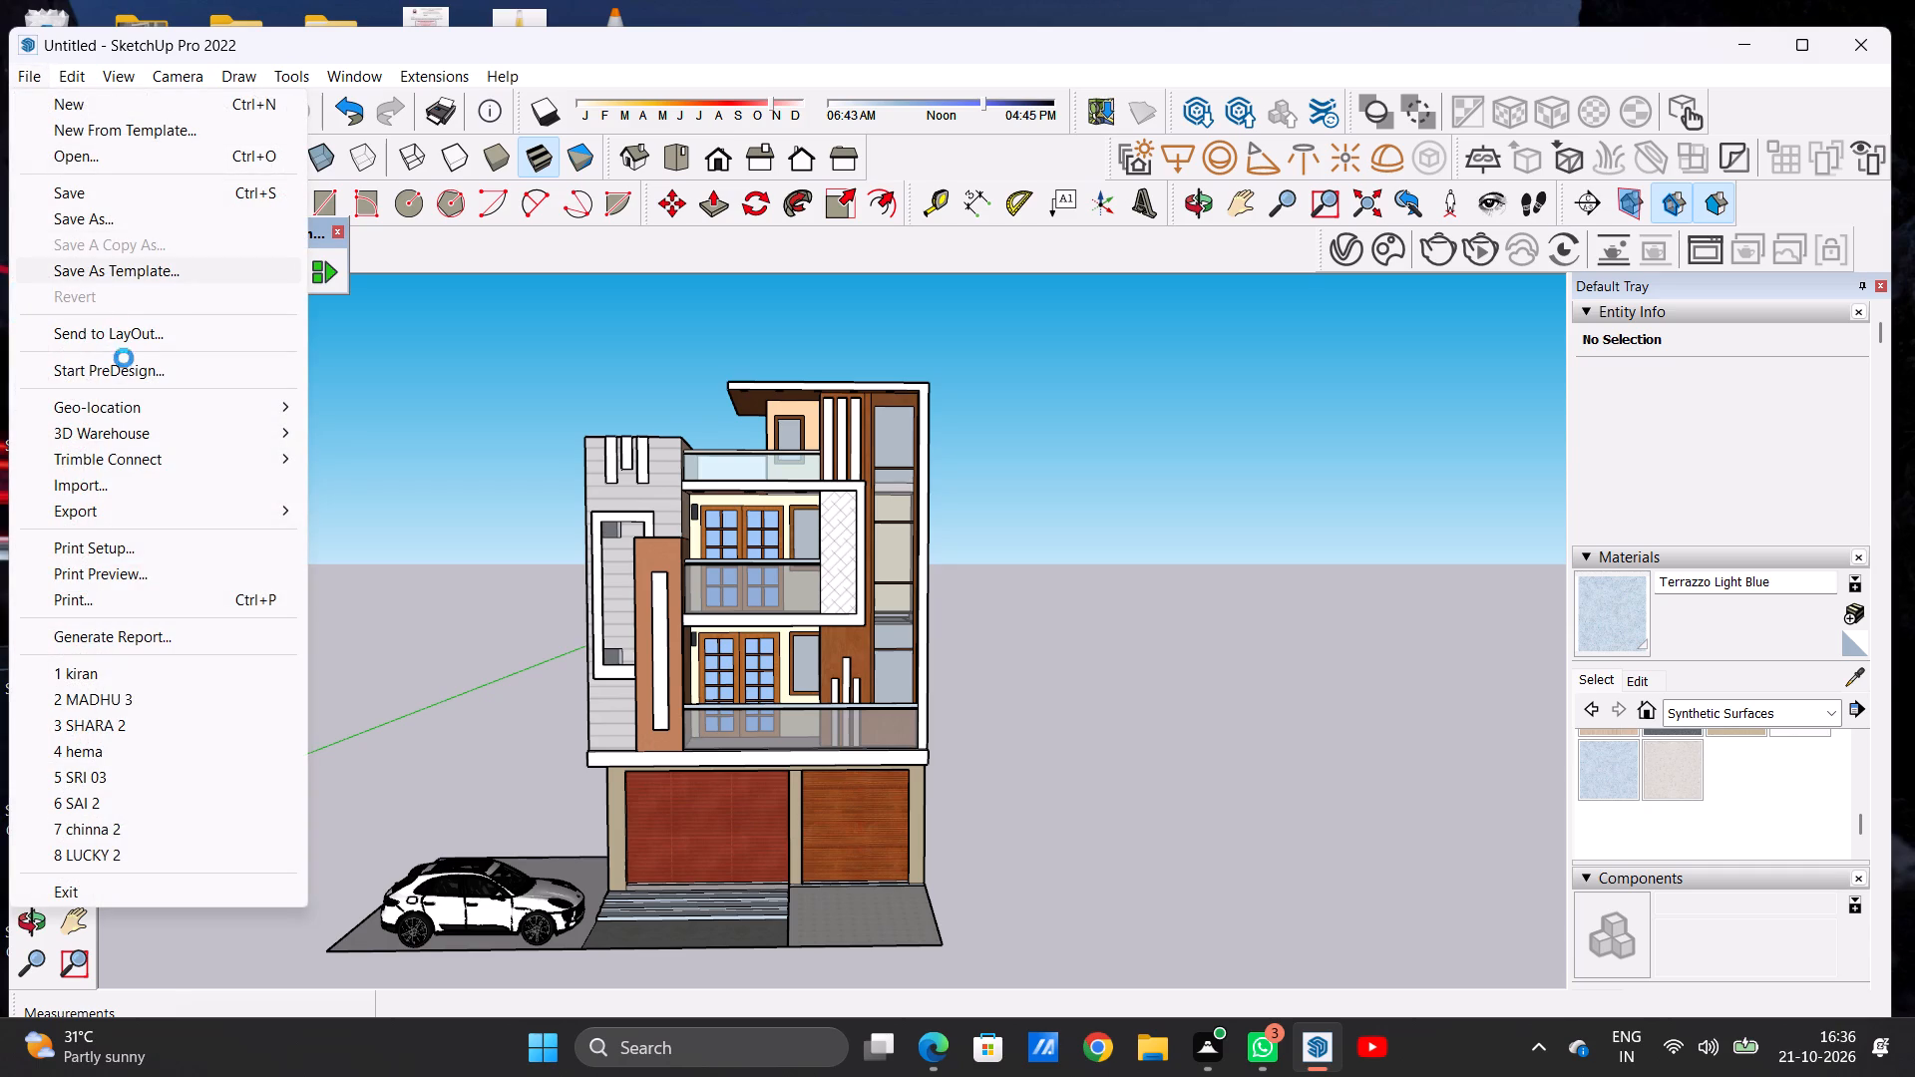
left_click(125, 485)
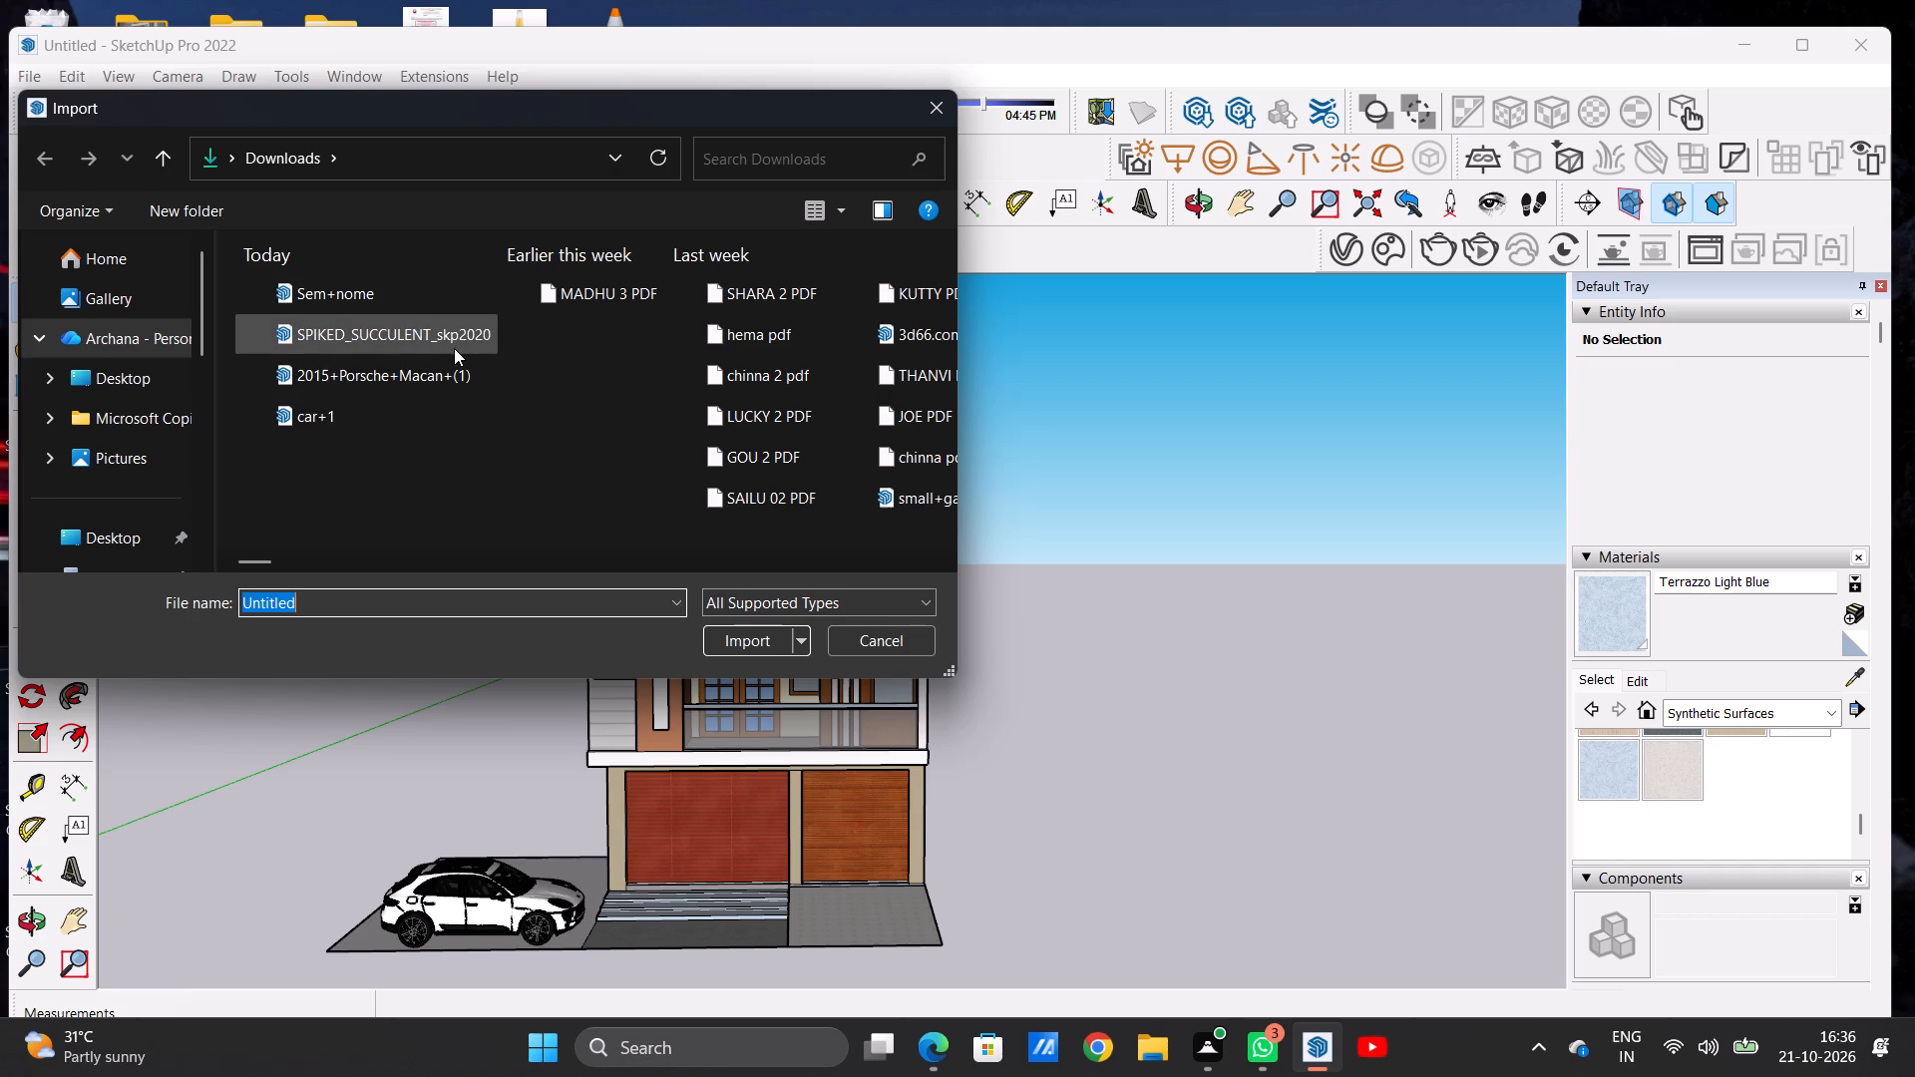
double_click(434, 299)
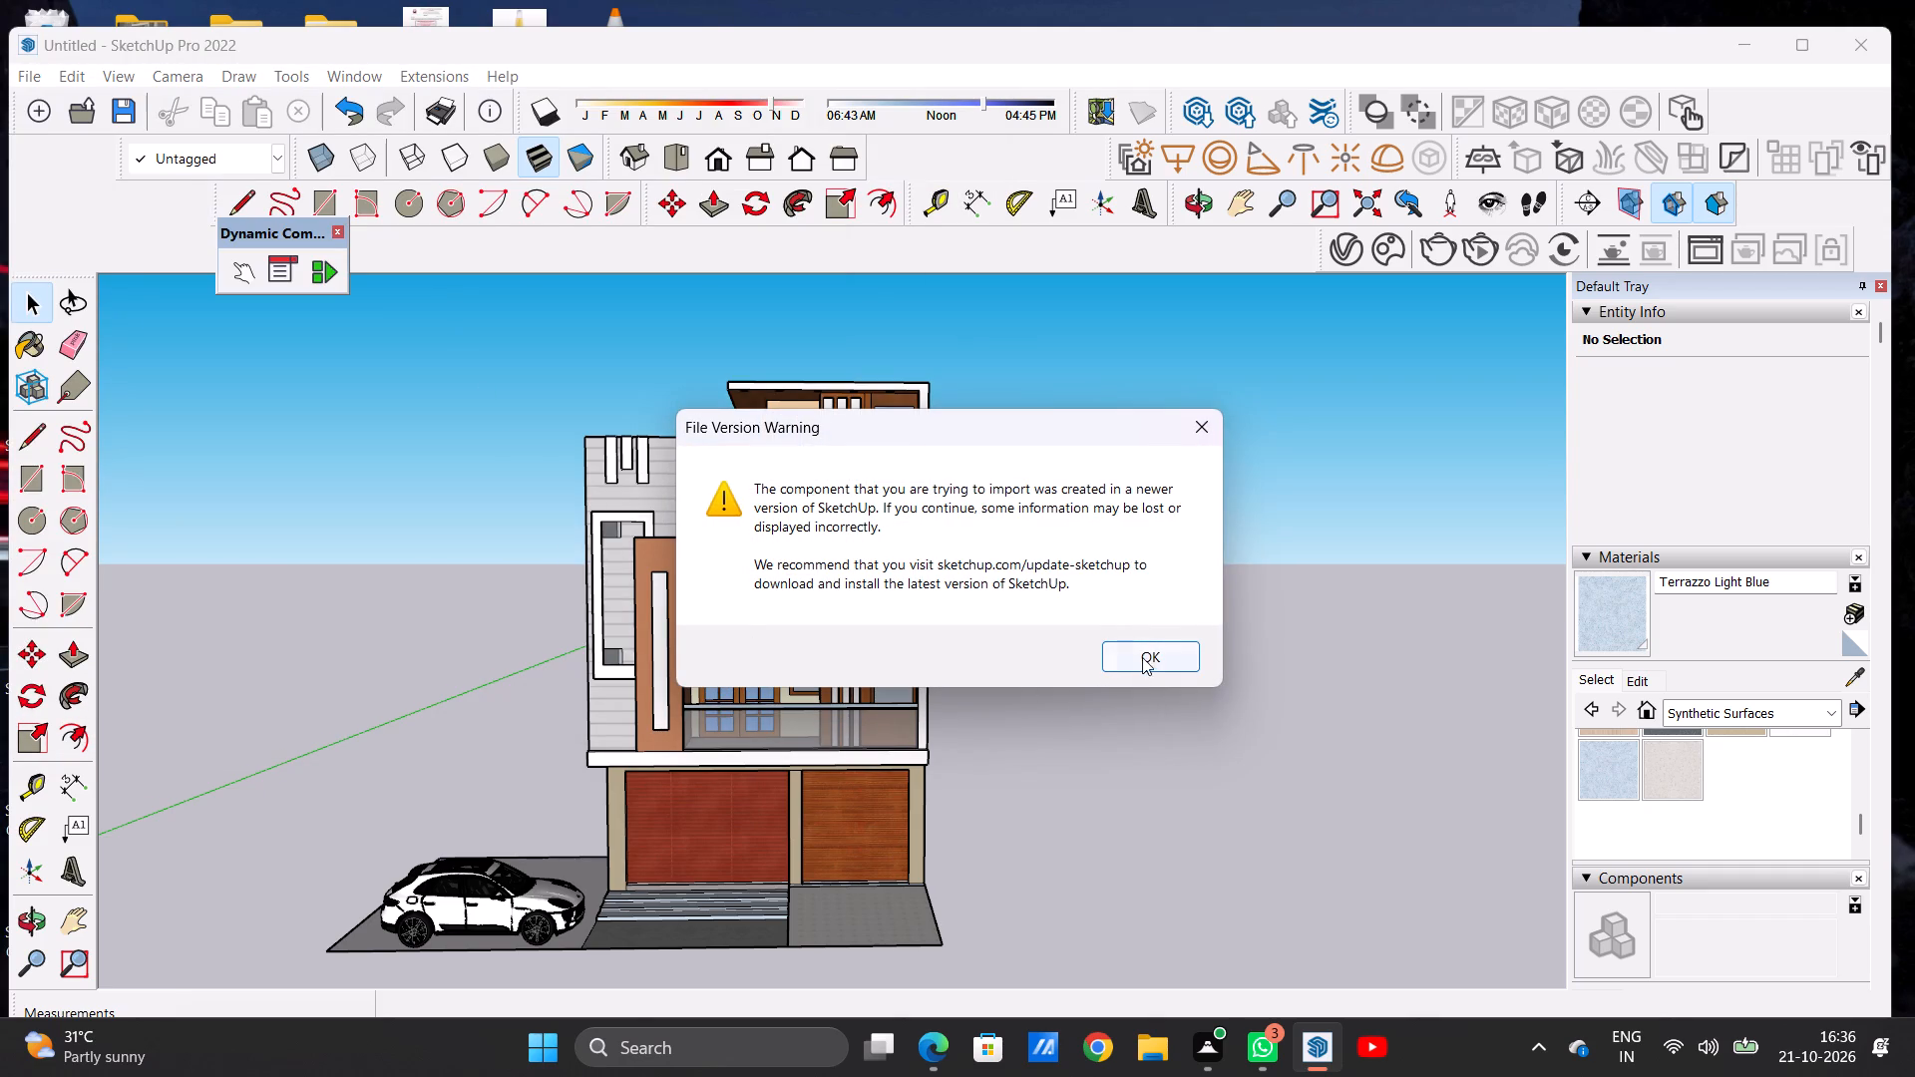
left_click(1148, 654)
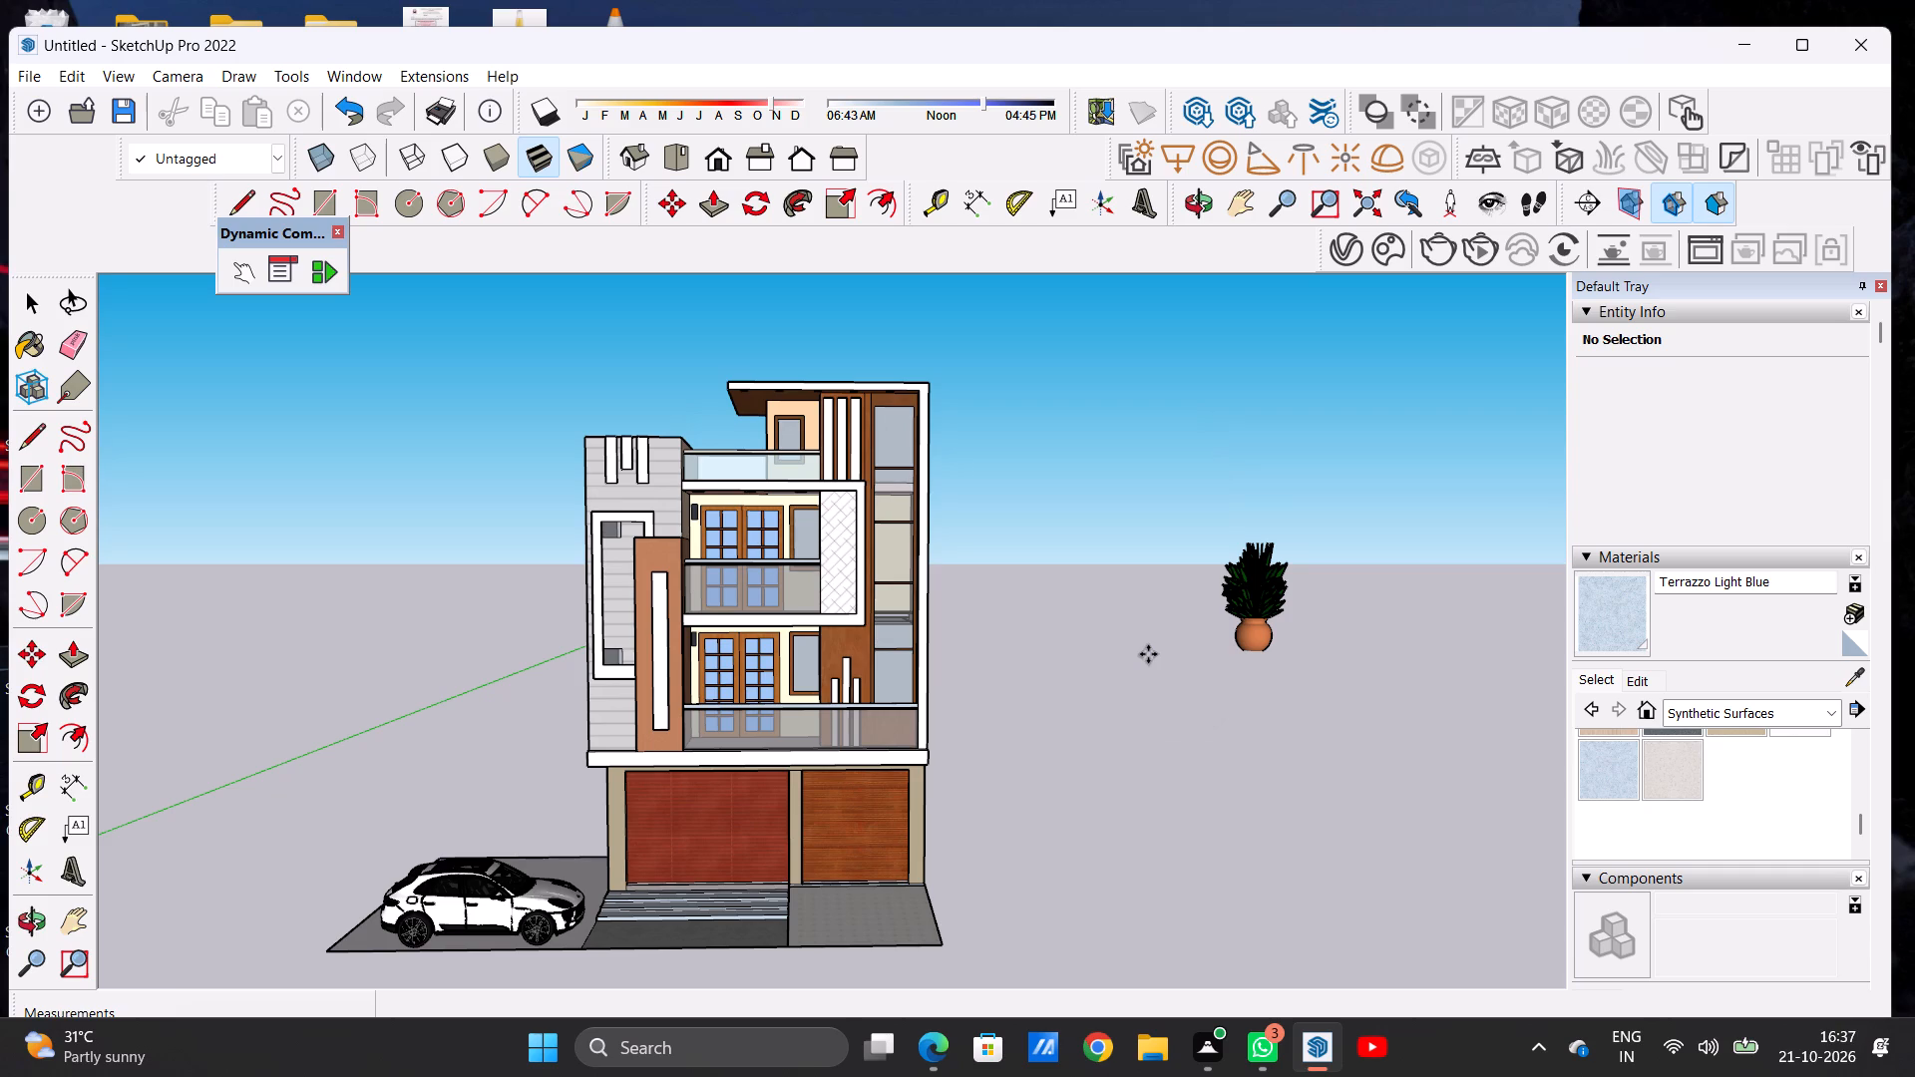
middle_click_drag(567, 387, 1209, 701)
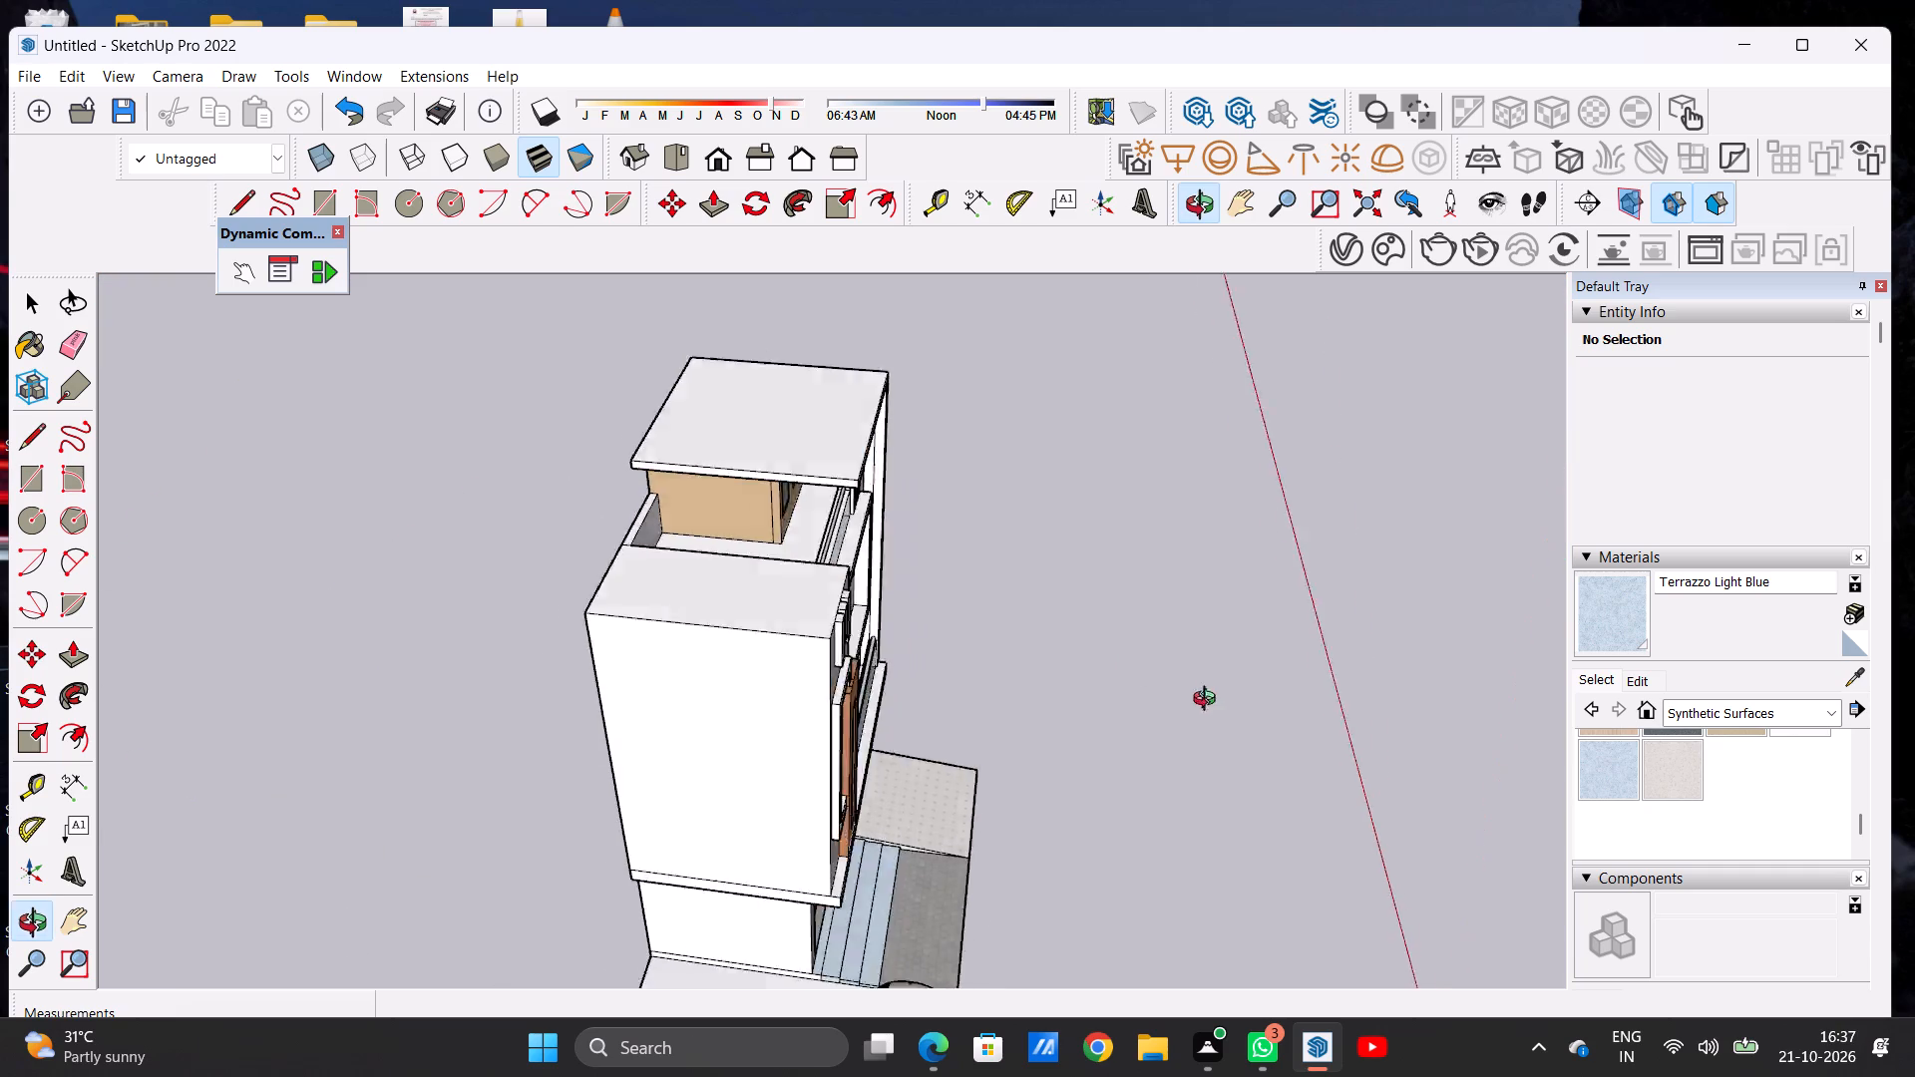
middle_click_drag(1209, 701, 1251, 722)
scroll(931, 590, "up", 5)
scroll(817, 575, "up", 5)
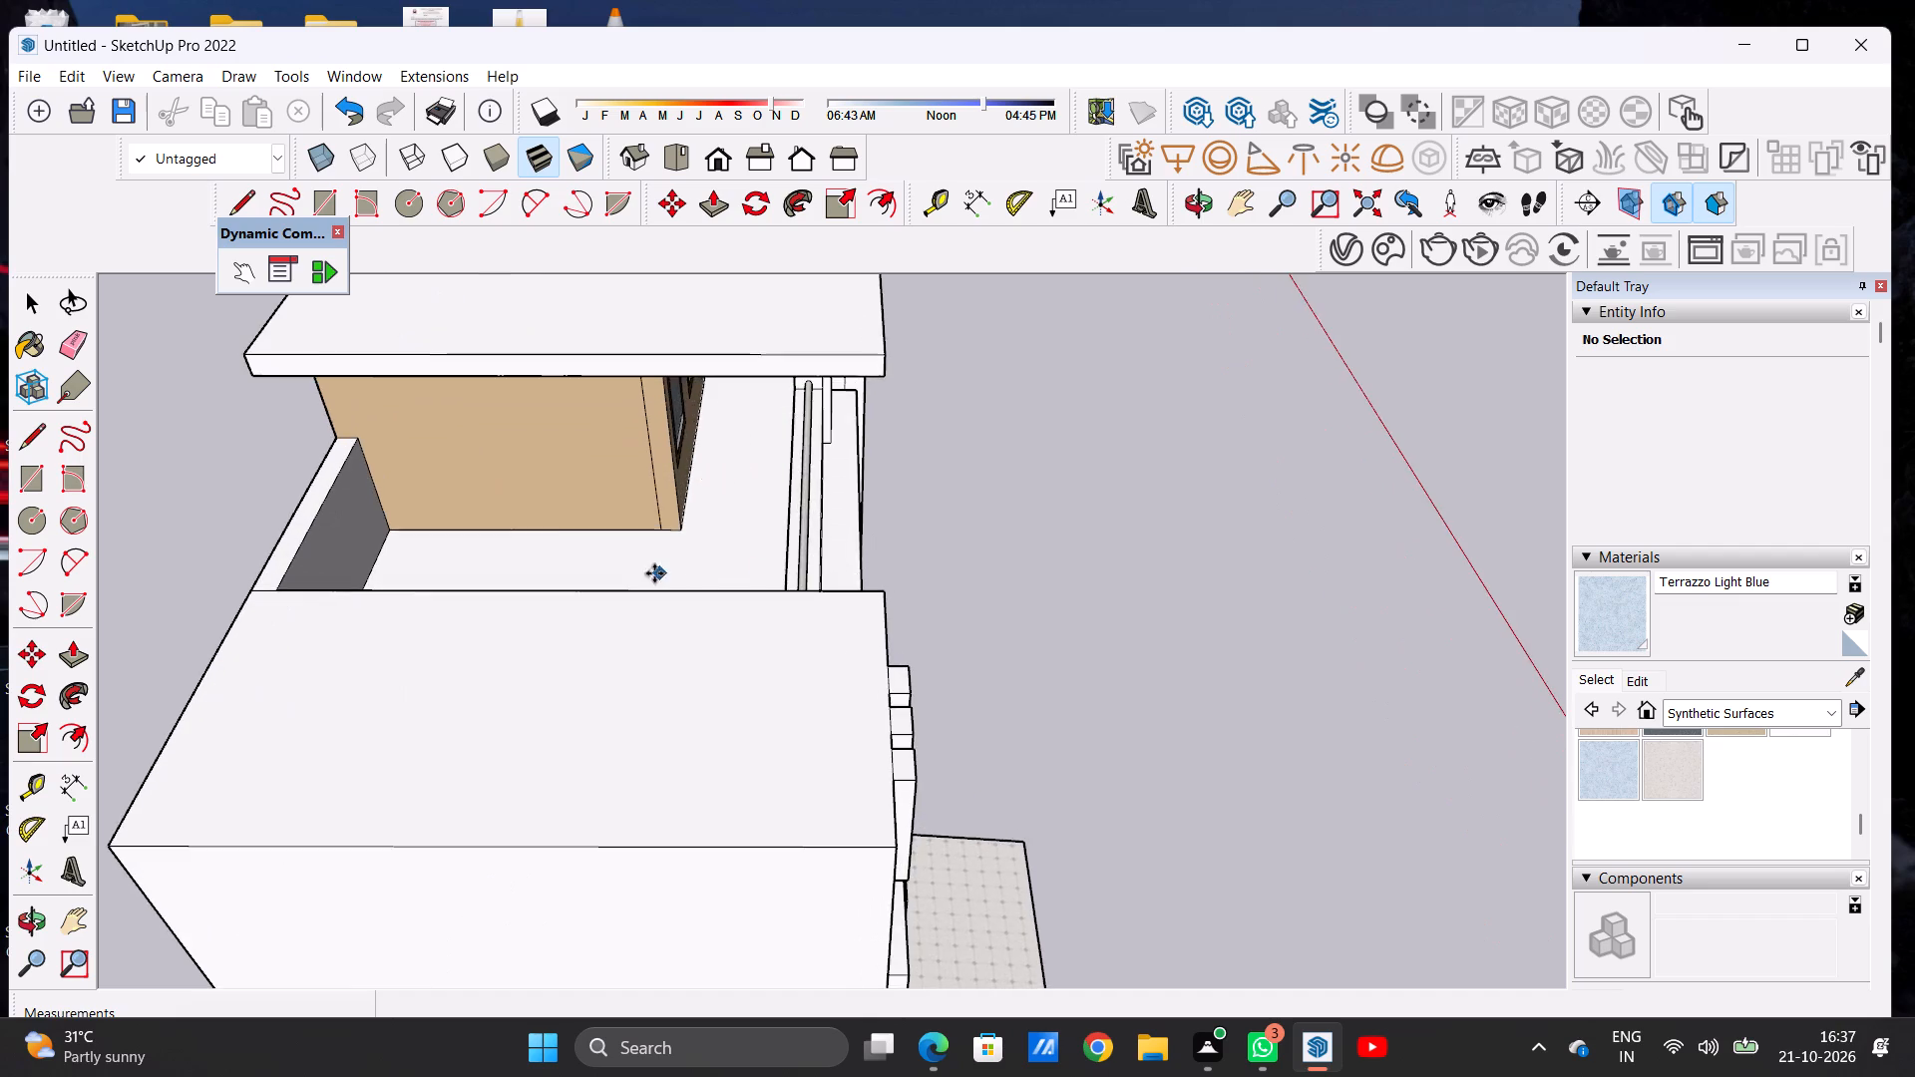
middle_click_drag(654, 573, 987, 501)
scroll(807, 564, "down", 3)
middle_click_drag(780, 440, 957, 436)
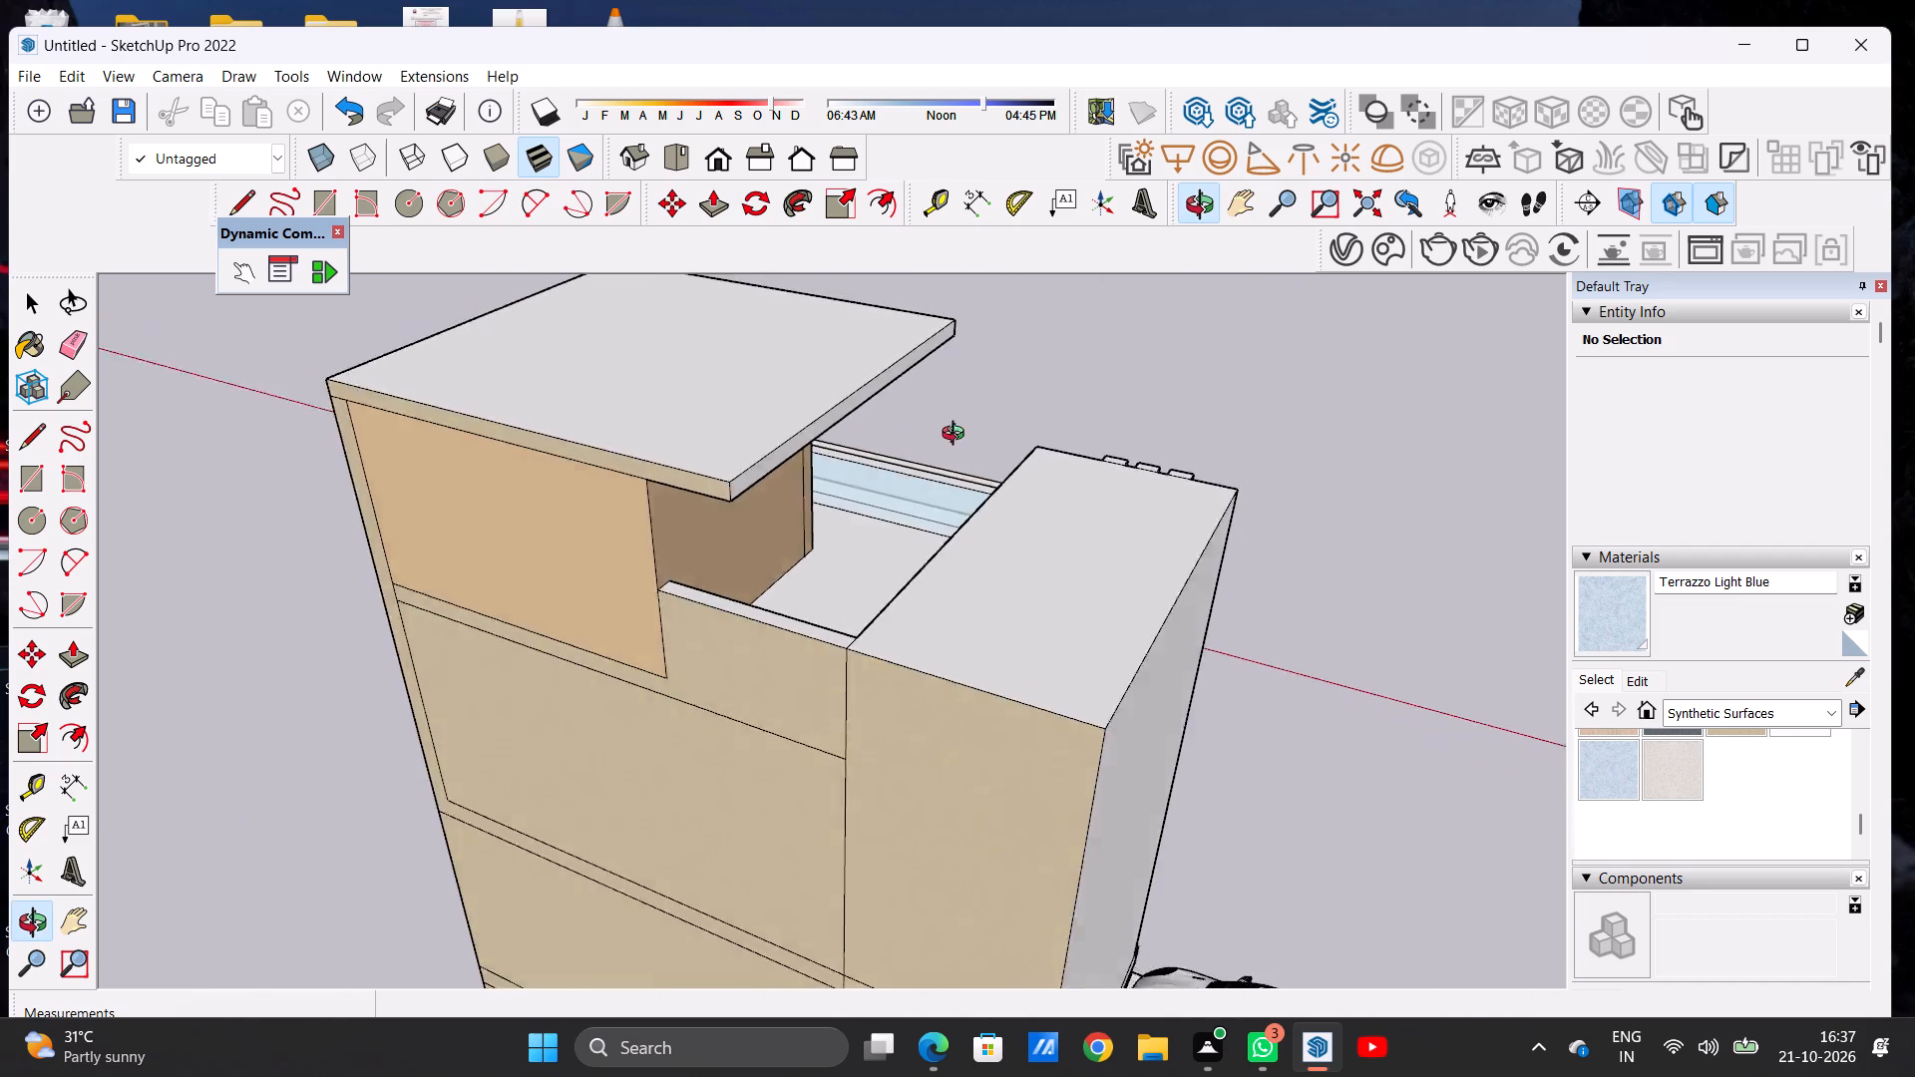
middle_click_drag(957, 436, 1102, 449)
scroll(964, 505, "up", 10)
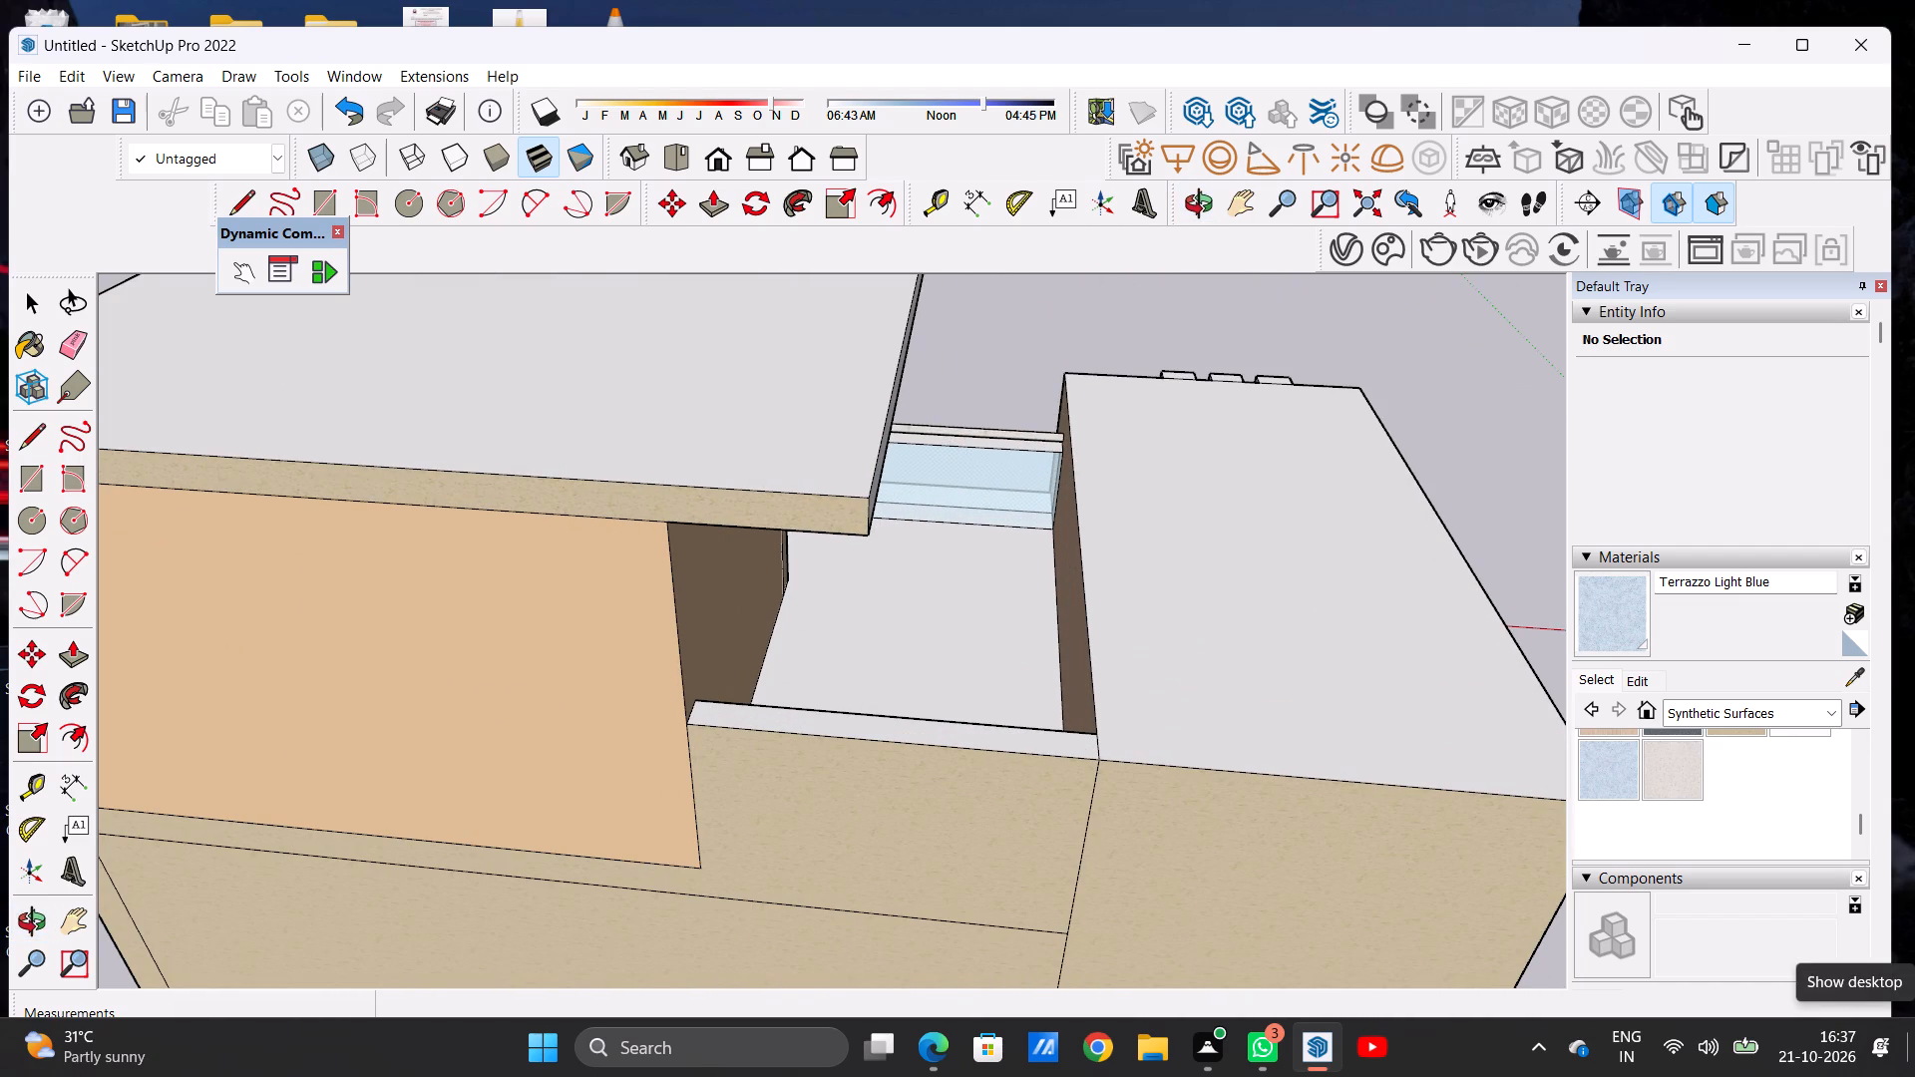
scroll(1914, 1076, "down", 12)
scroll(0, 0, "down", 17)
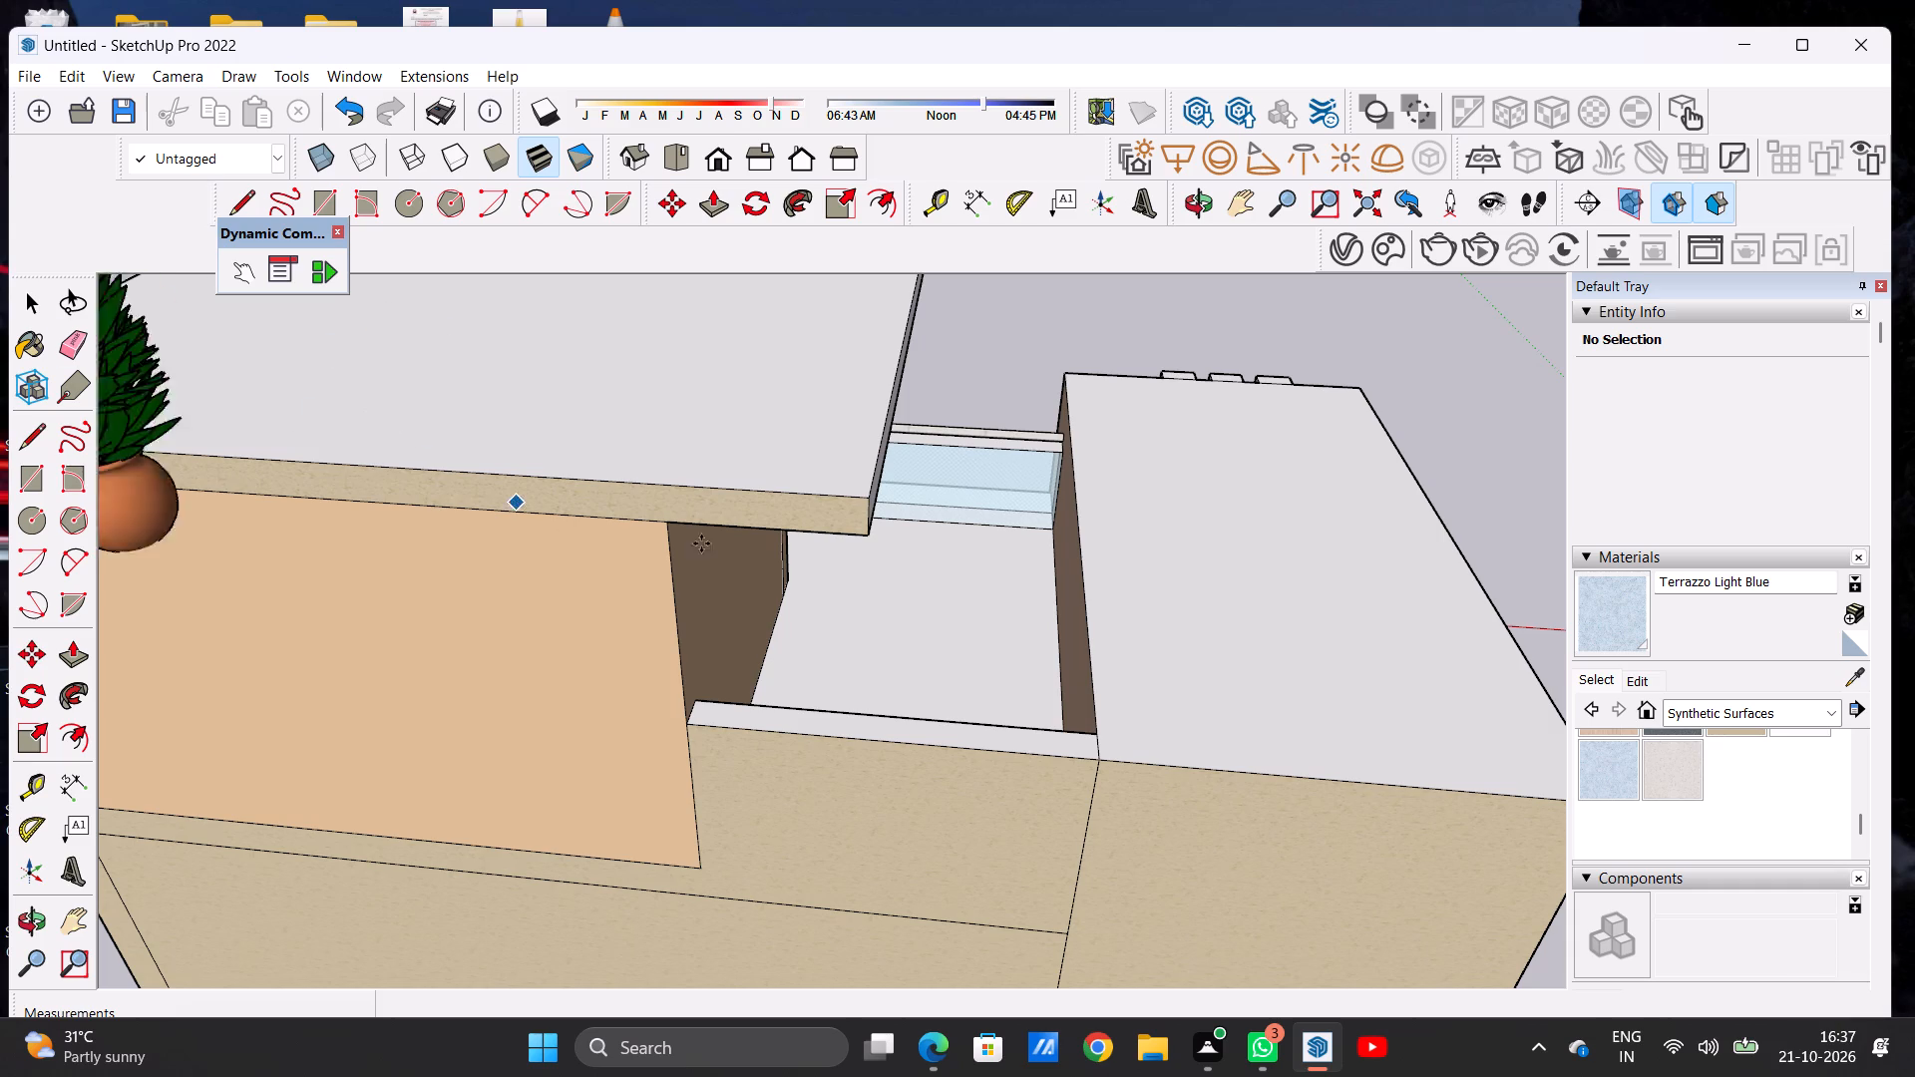
left_click(1185, 557)
key("space")
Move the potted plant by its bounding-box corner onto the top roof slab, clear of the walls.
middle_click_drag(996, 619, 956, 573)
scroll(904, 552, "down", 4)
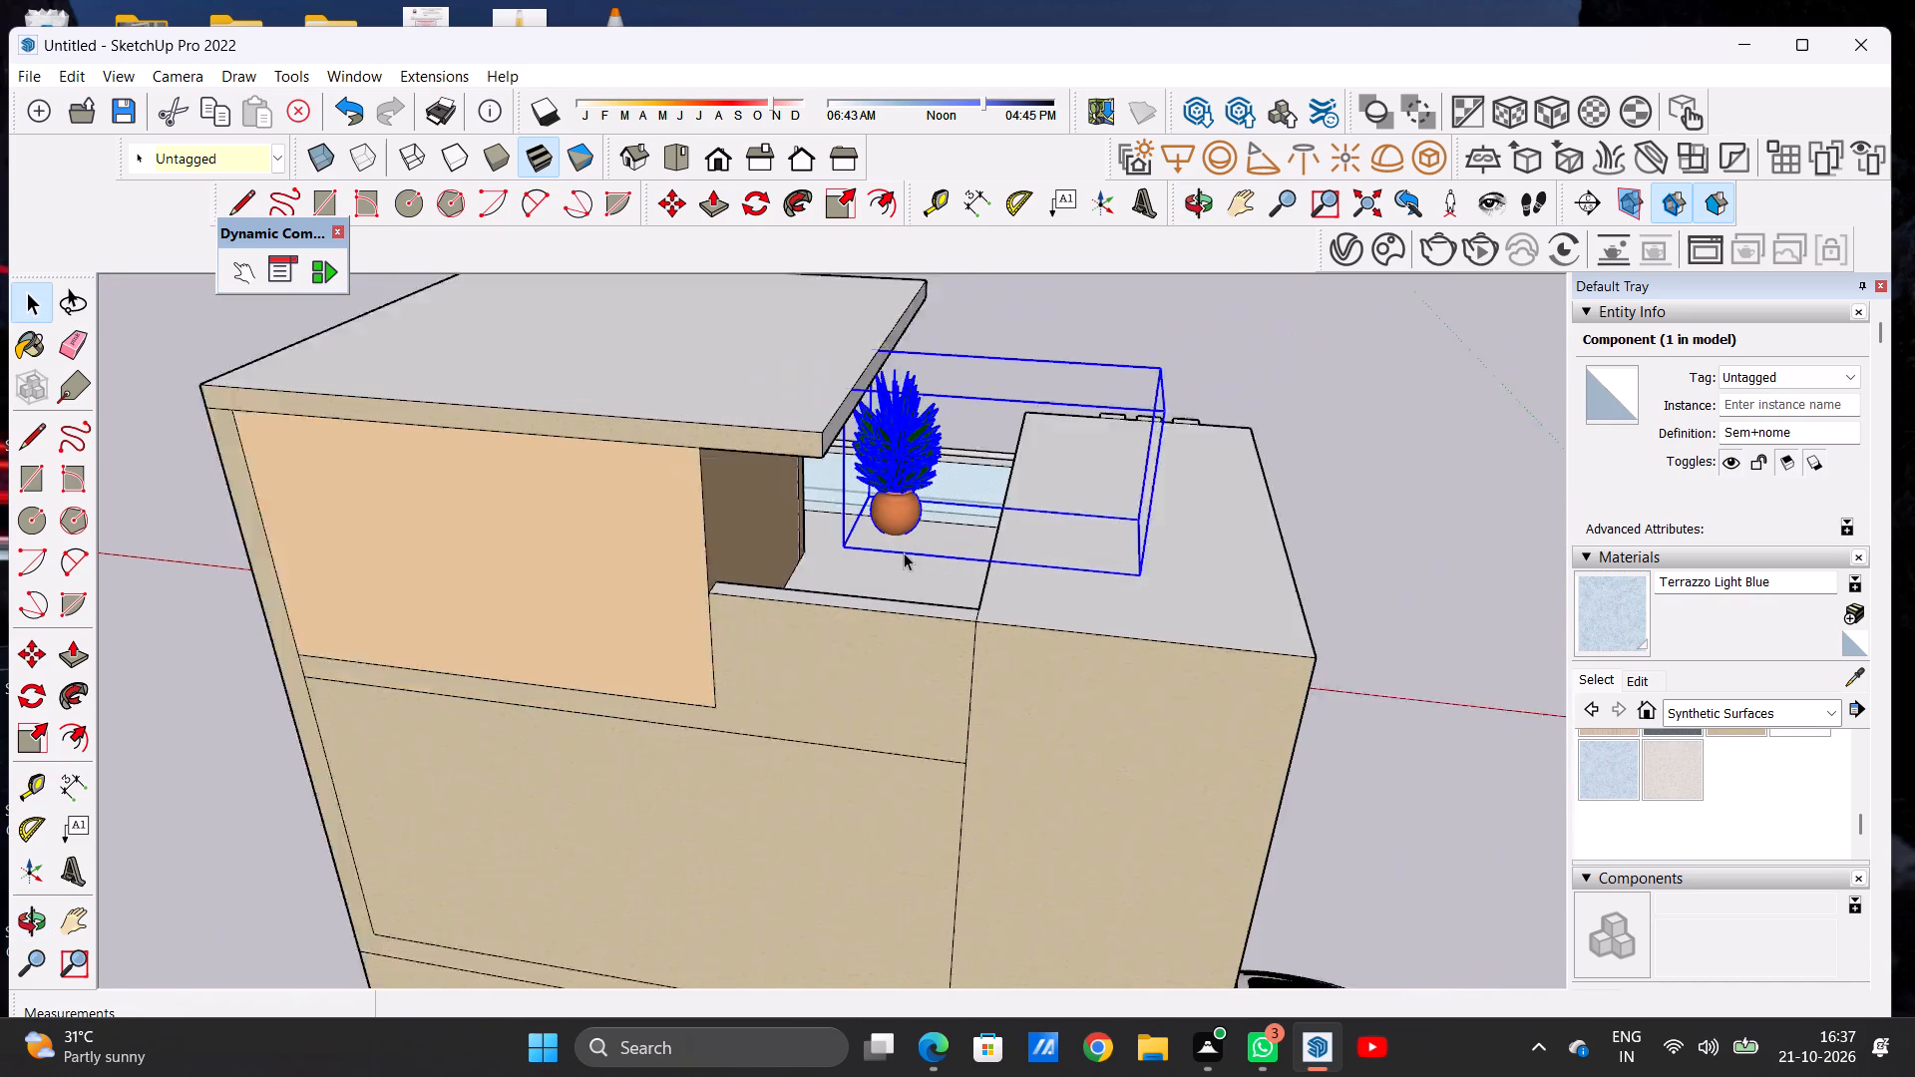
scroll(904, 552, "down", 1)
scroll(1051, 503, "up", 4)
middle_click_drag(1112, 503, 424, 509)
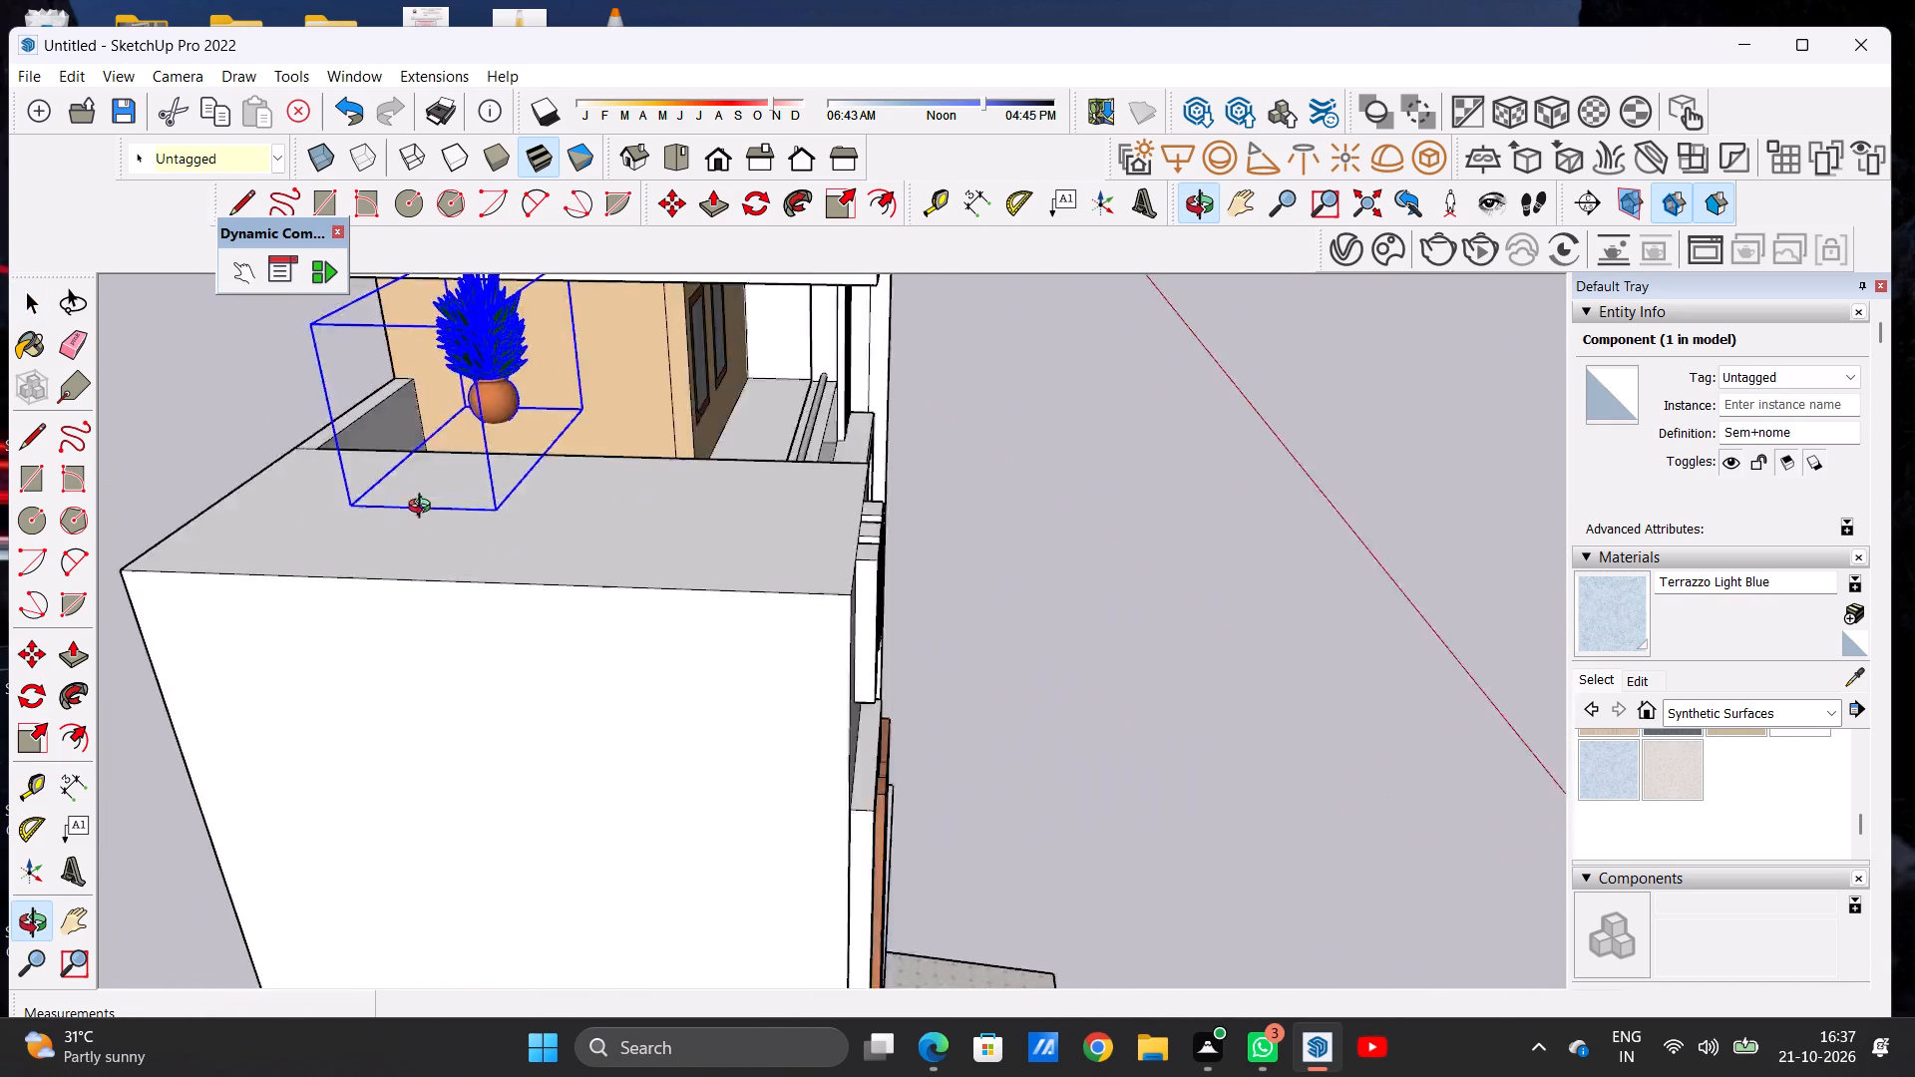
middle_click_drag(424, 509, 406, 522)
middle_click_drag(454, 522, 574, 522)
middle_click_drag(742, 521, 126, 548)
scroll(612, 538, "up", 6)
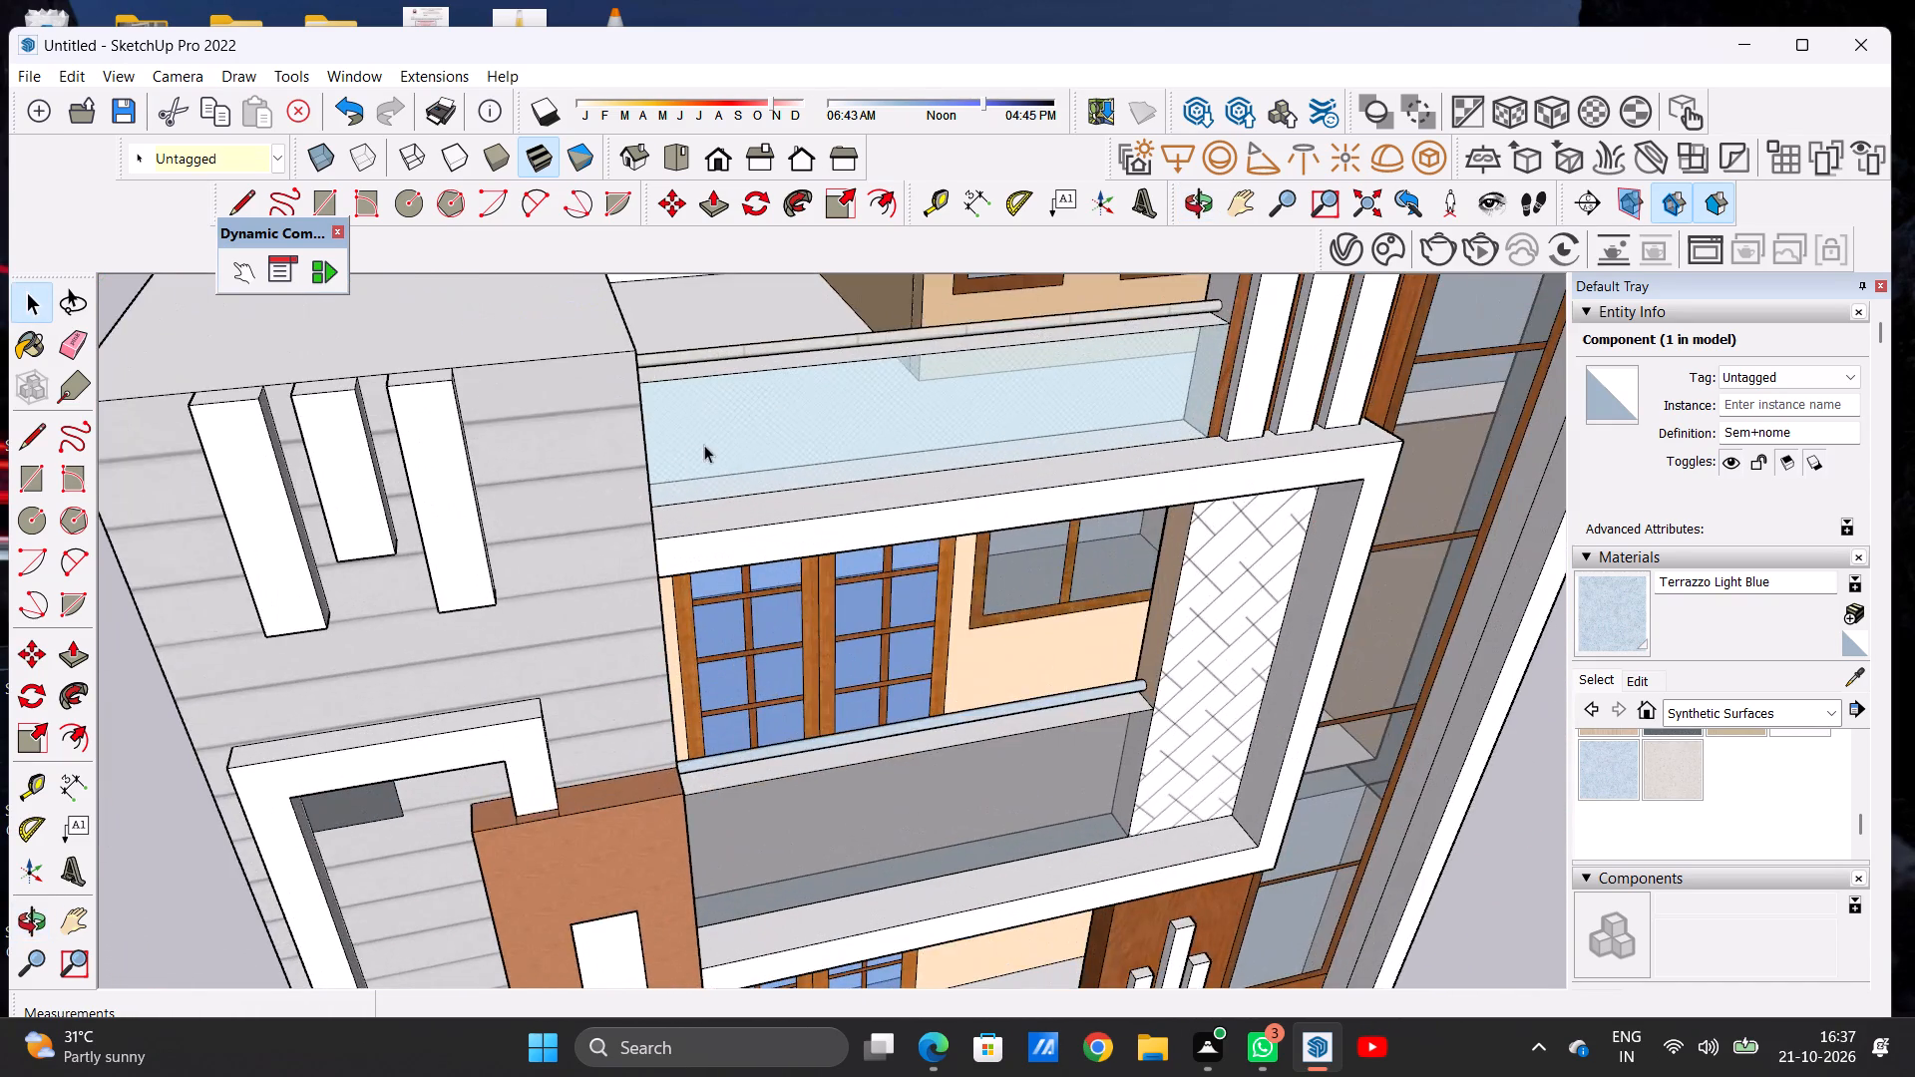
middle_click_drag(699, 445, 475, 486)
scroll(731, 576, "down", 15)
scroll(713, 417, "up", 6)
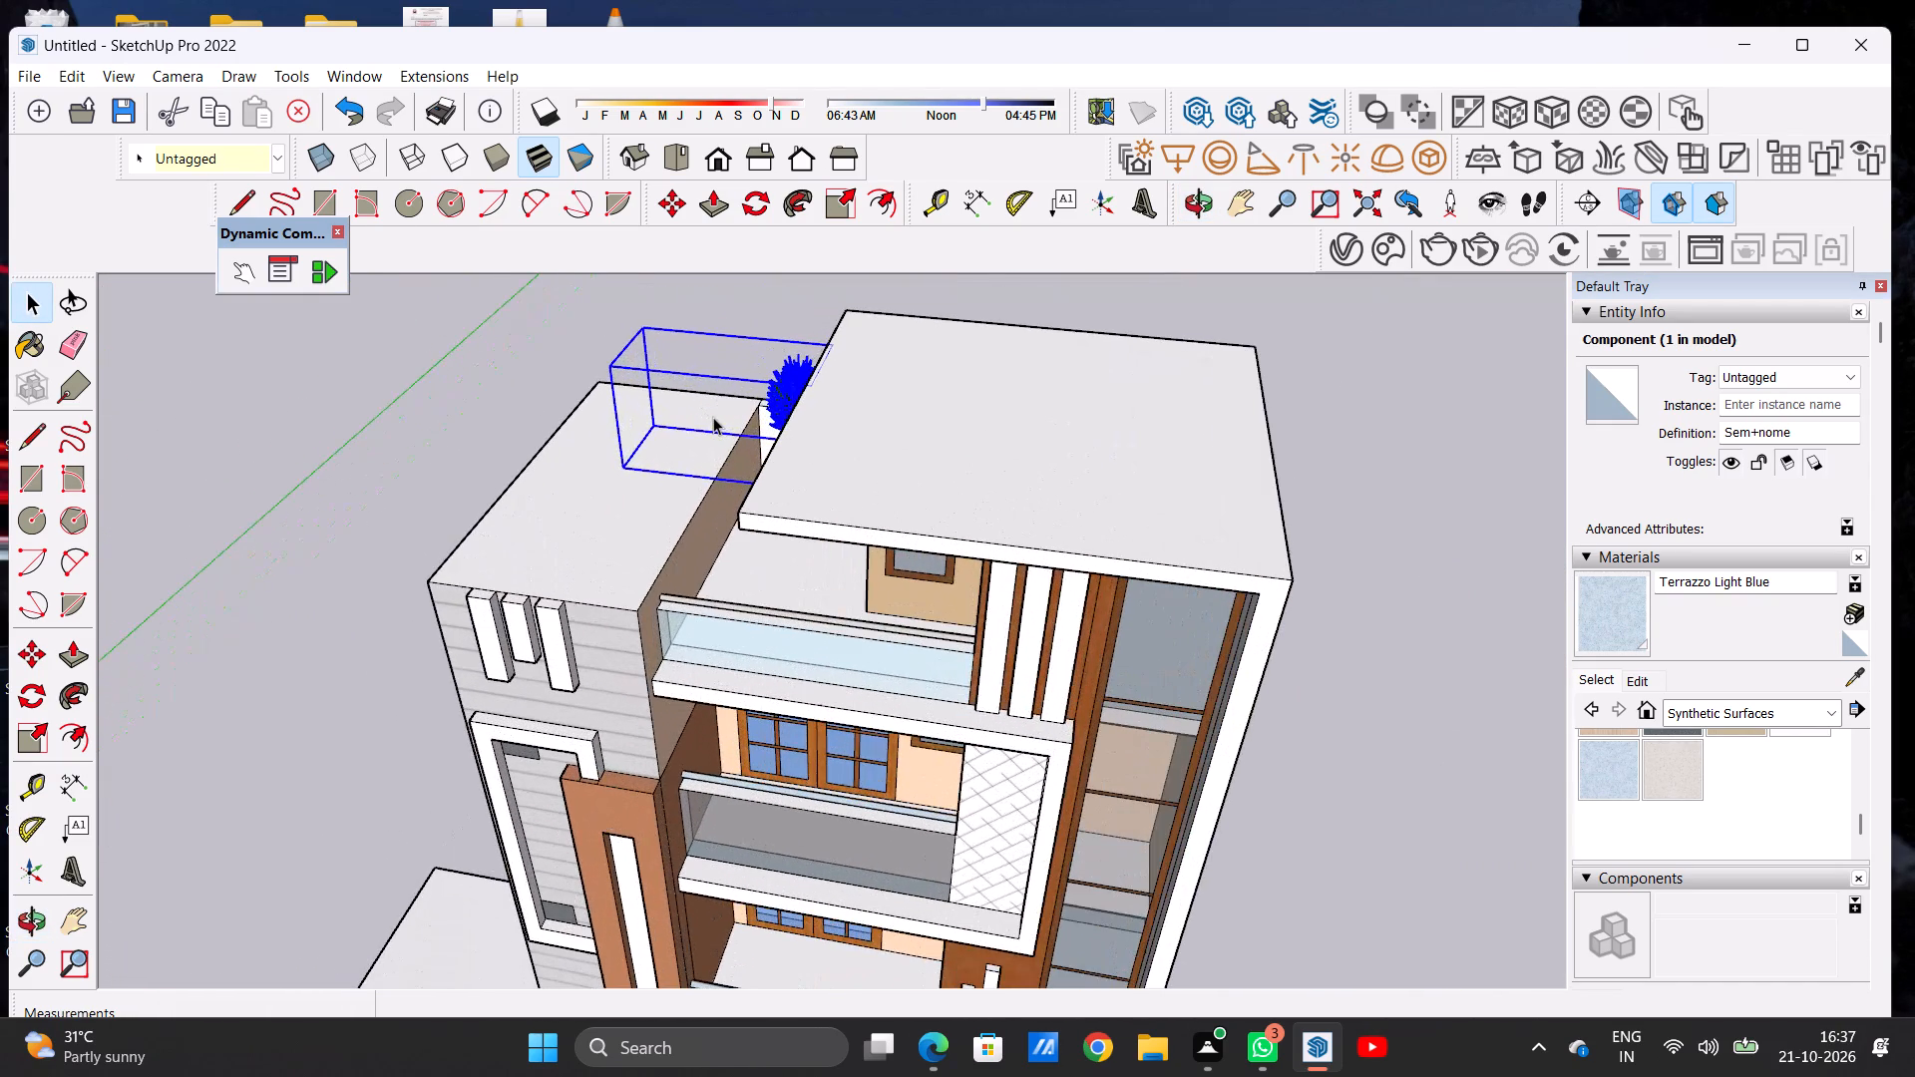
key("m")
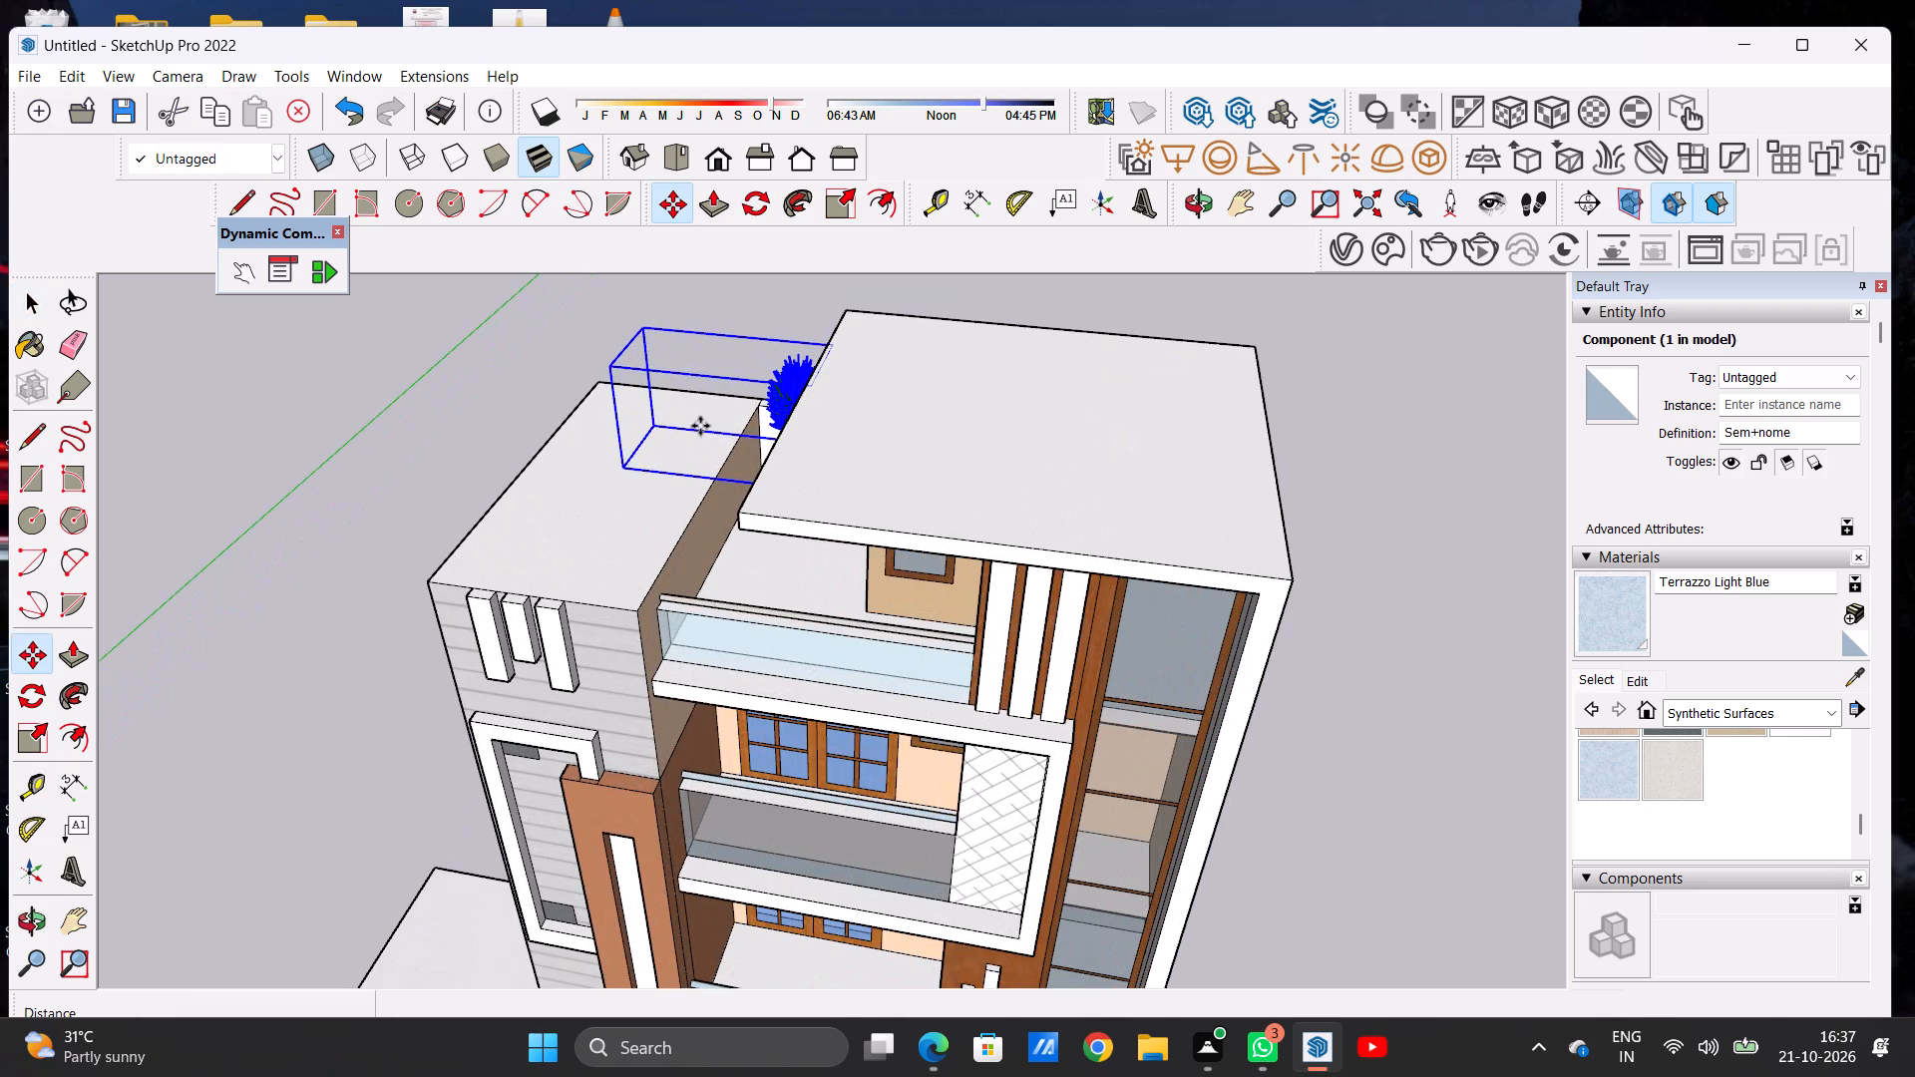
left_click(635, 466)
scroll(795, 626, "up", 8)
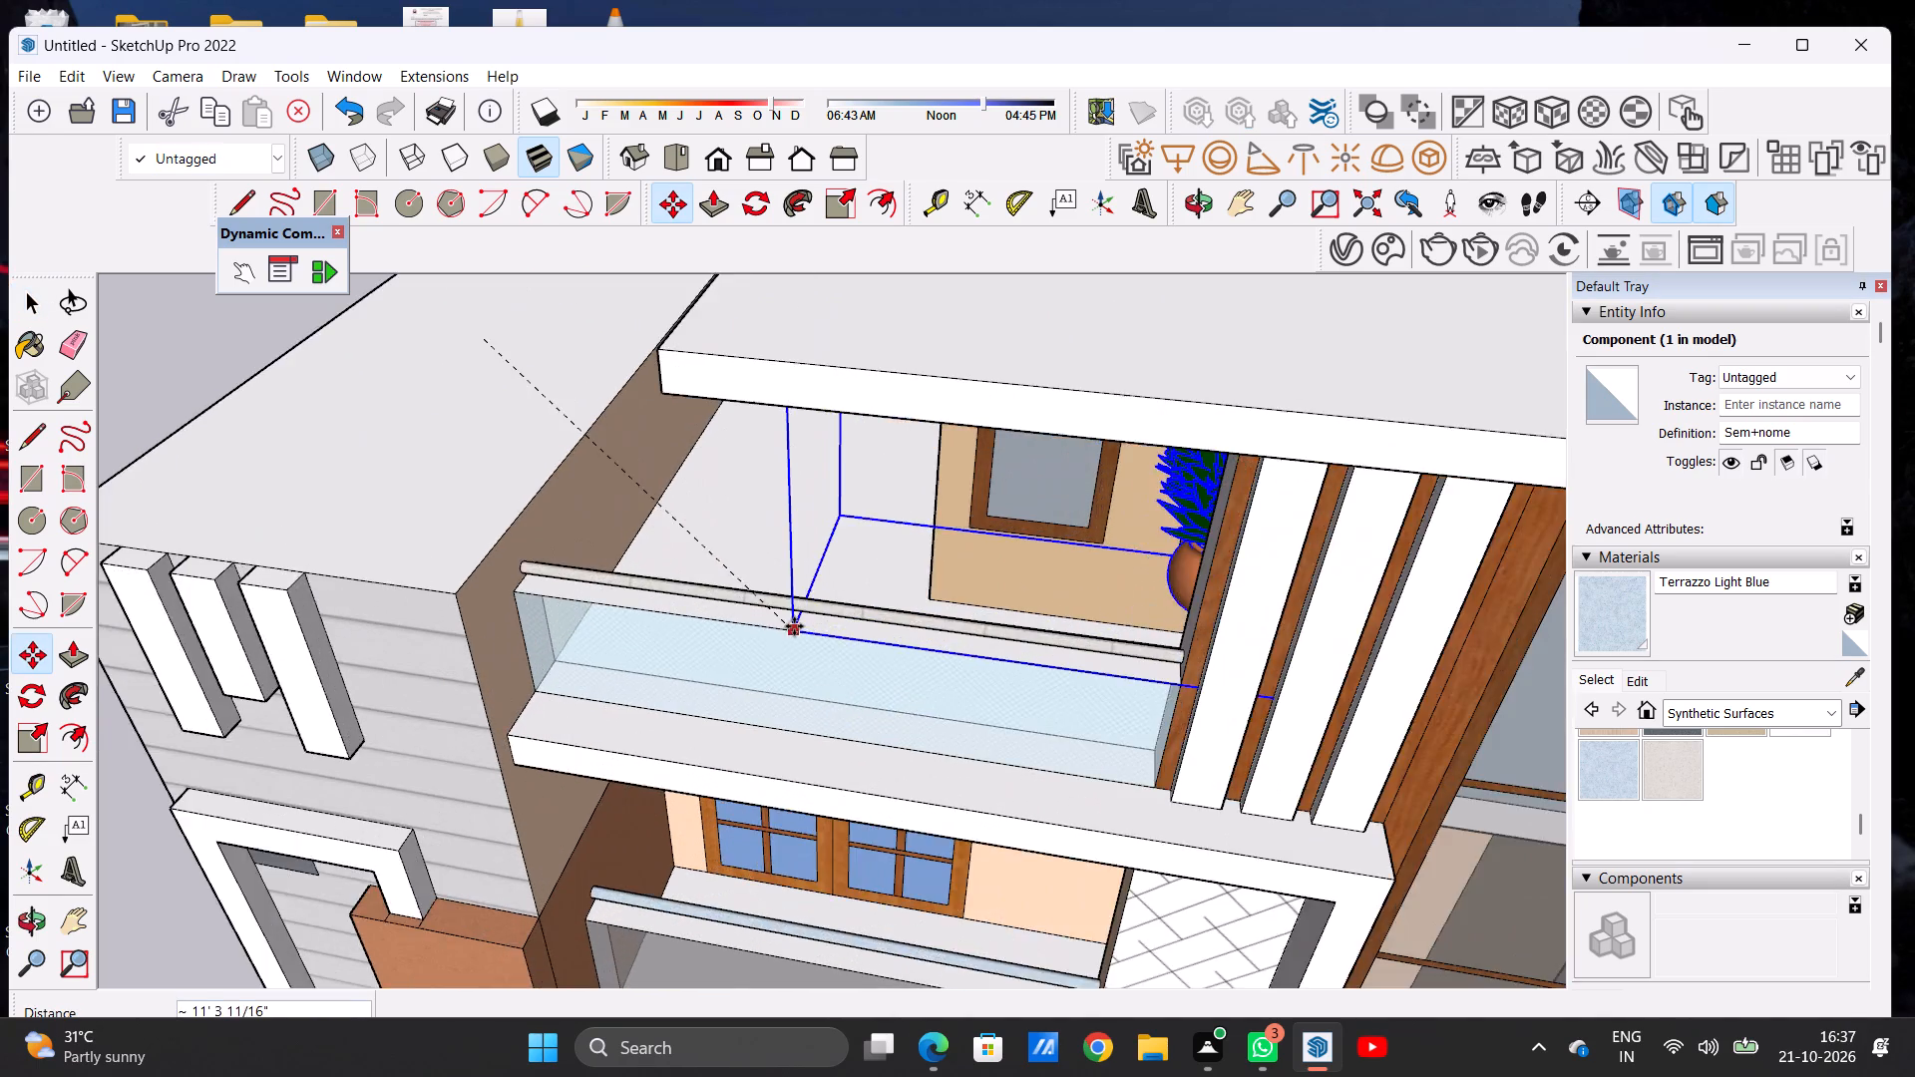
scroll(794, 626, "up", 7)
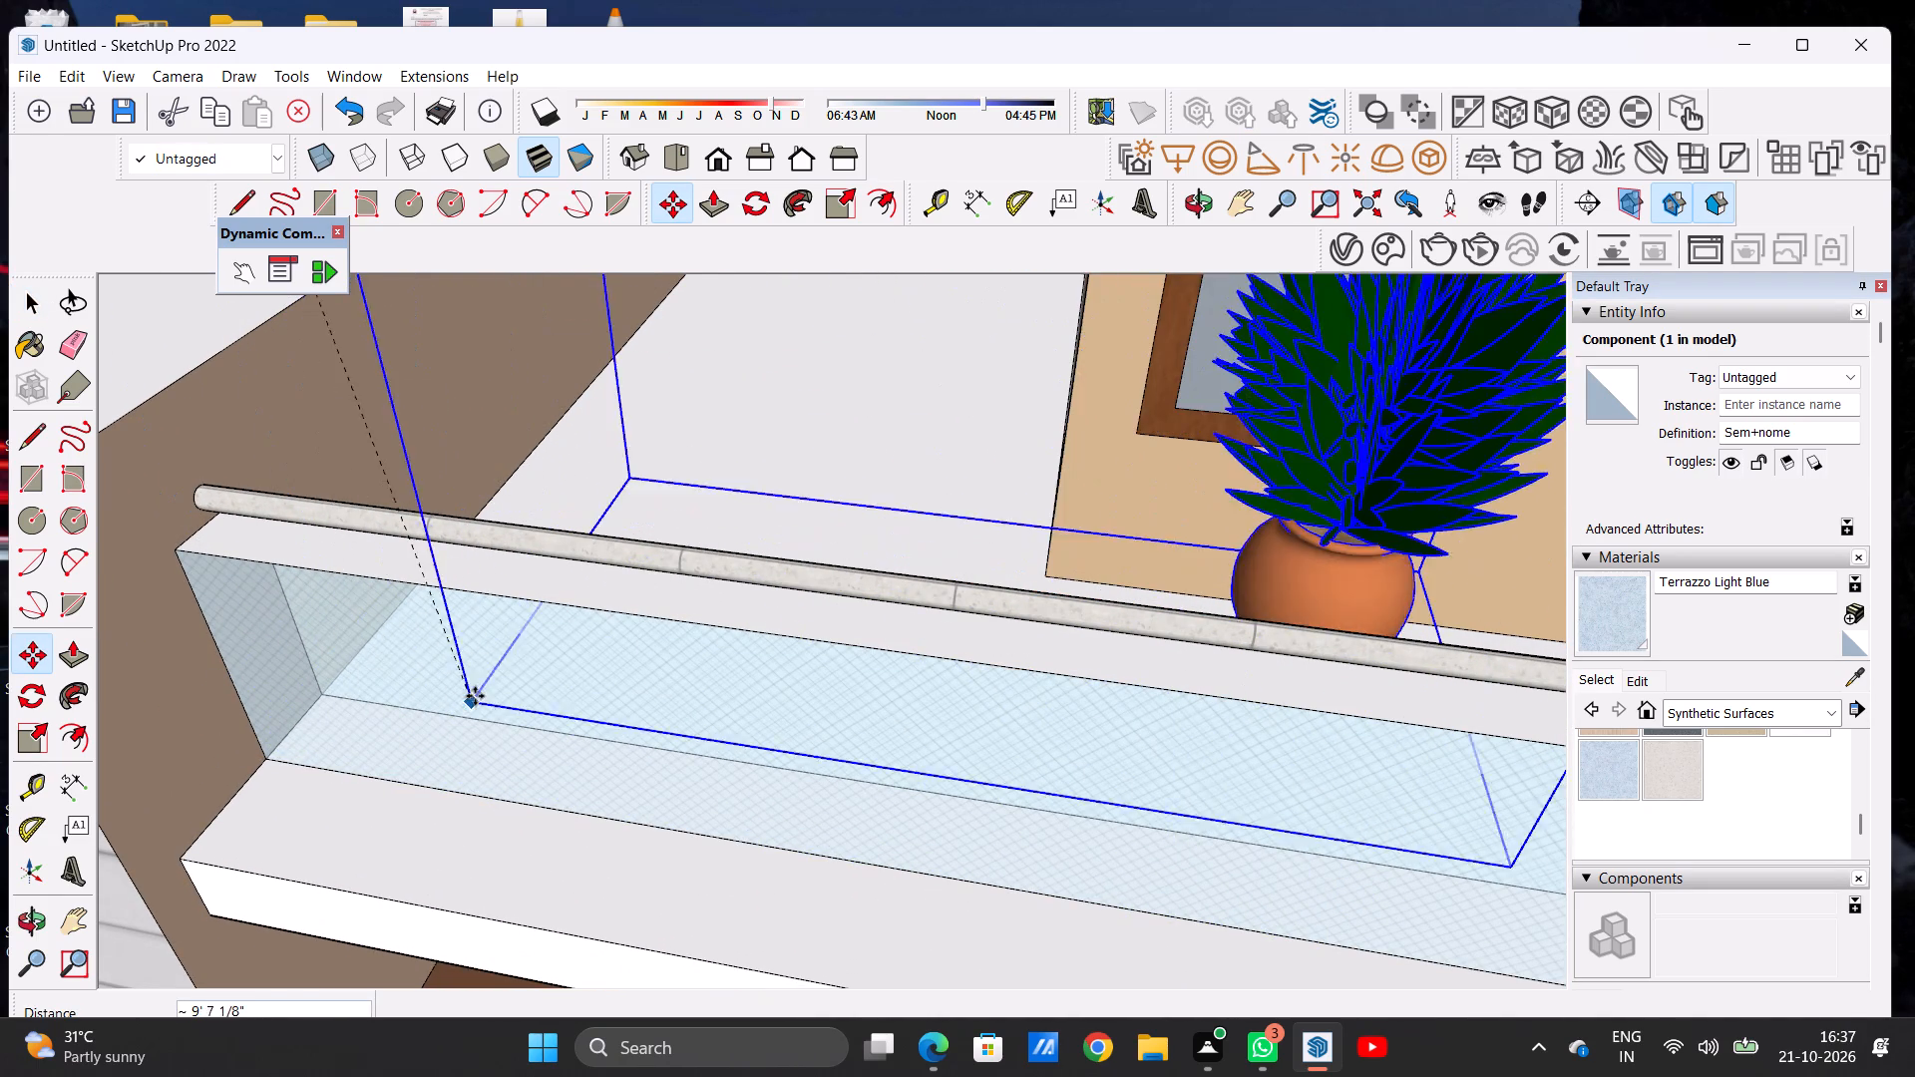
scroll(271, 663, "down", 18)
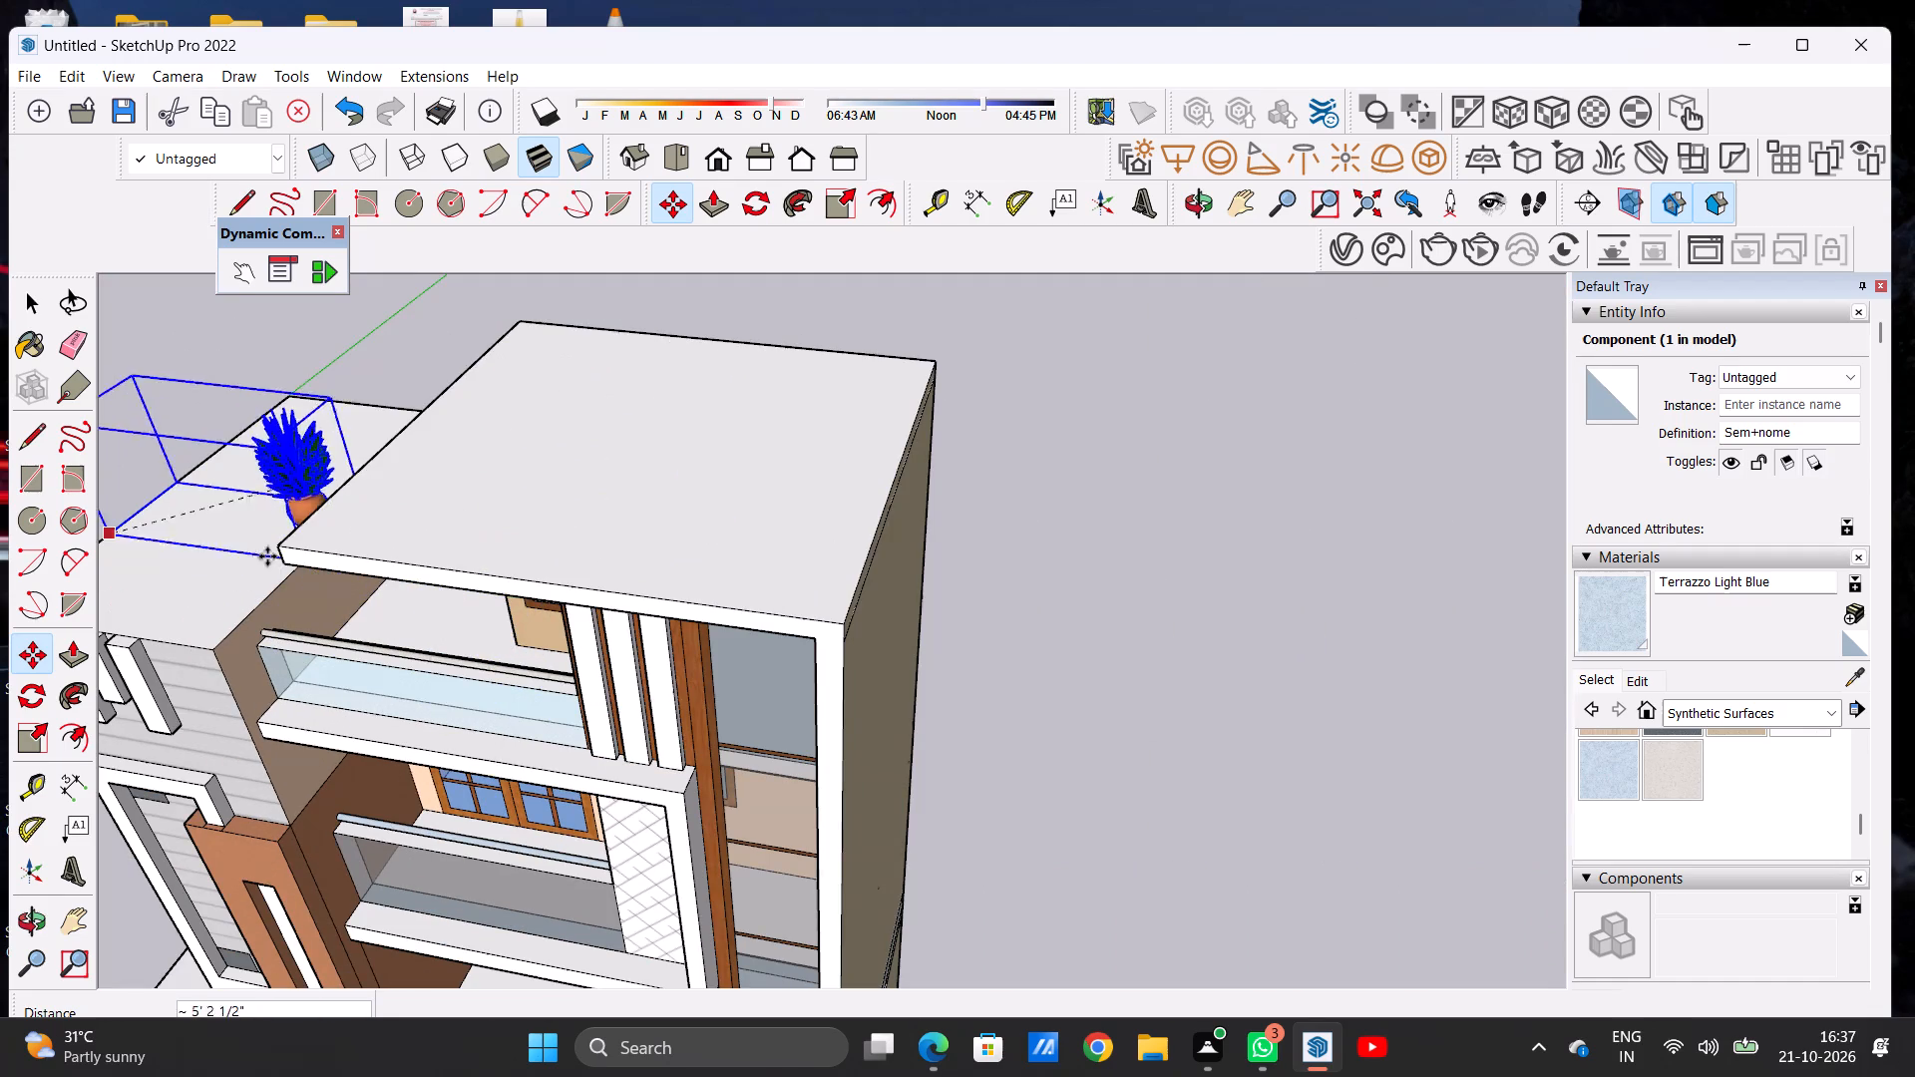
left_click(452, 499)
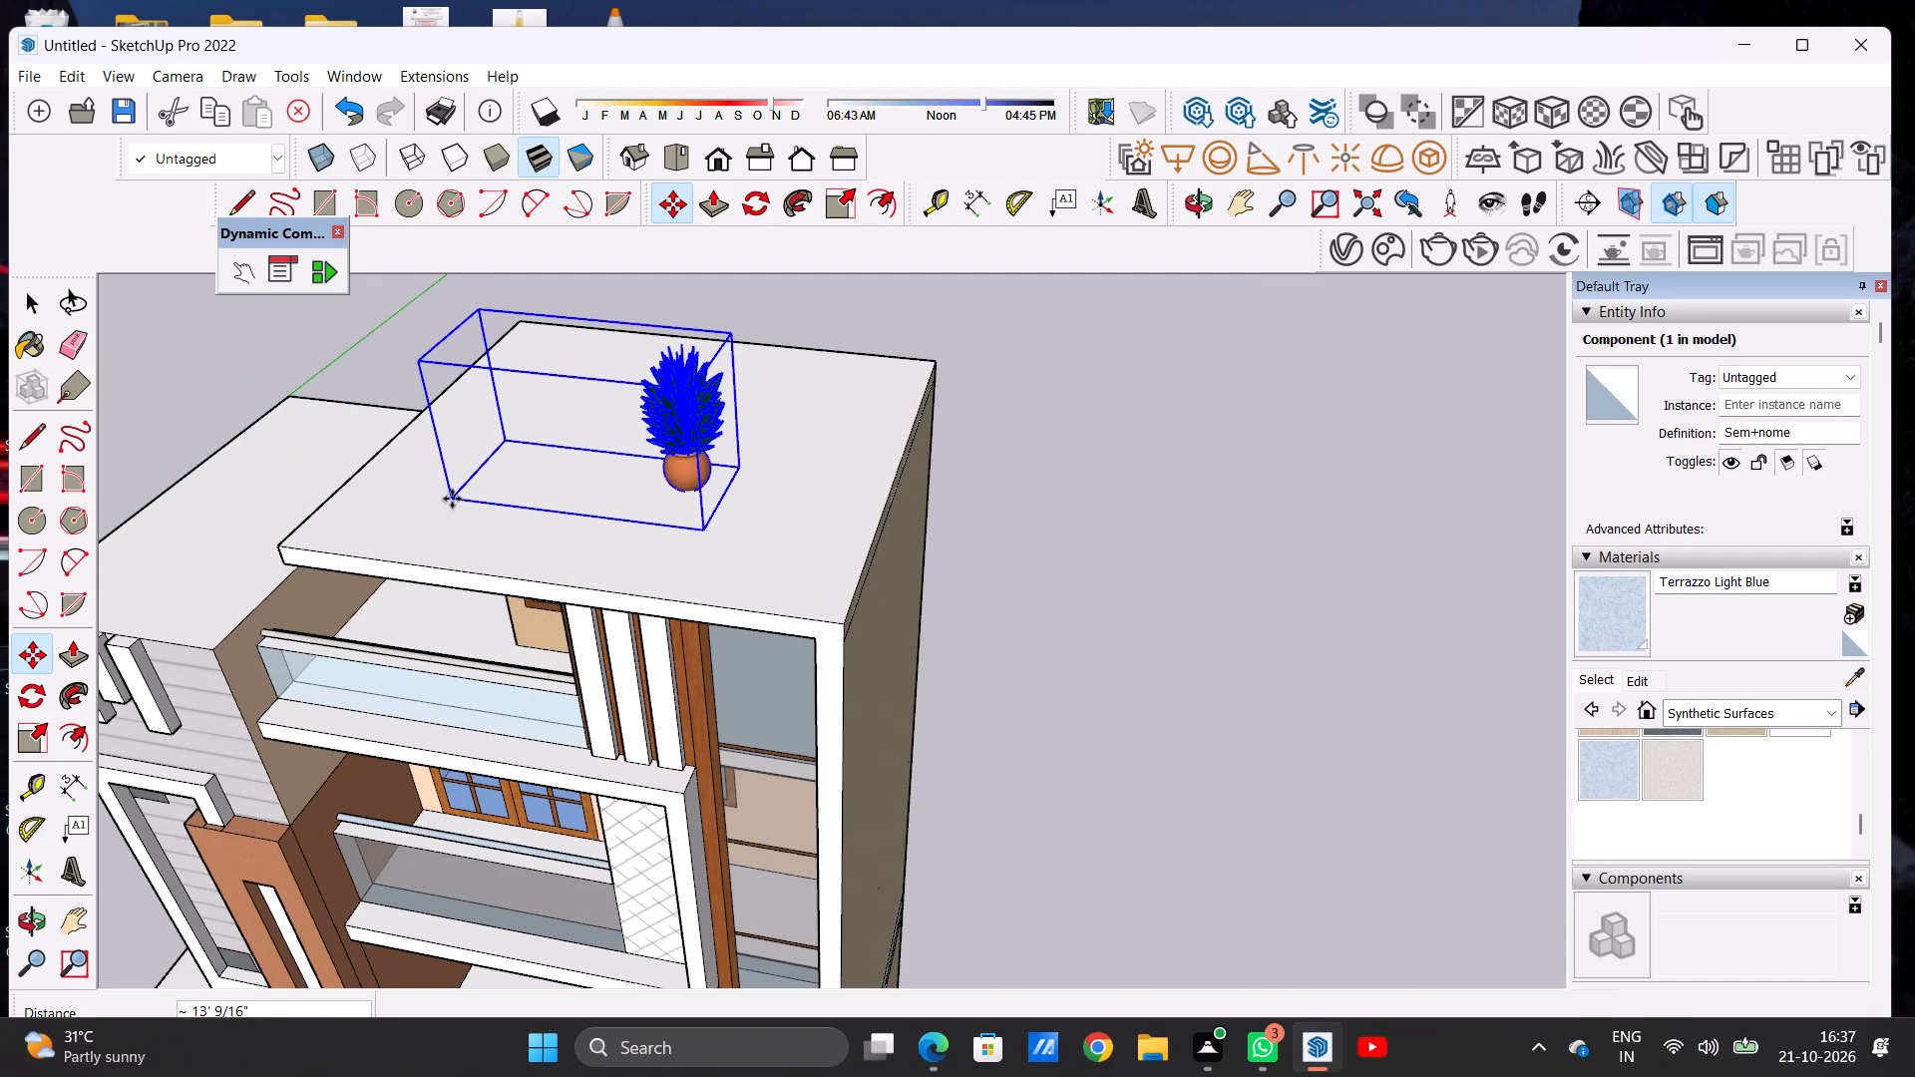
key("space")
Scale the potted plant narrower along the red axis, keeping its opposite side fixed.
scroll(784, 644, "down", 6)
middle_click_drag(644, 573, 725, 390)
scroll(715, 399, "up", 3)
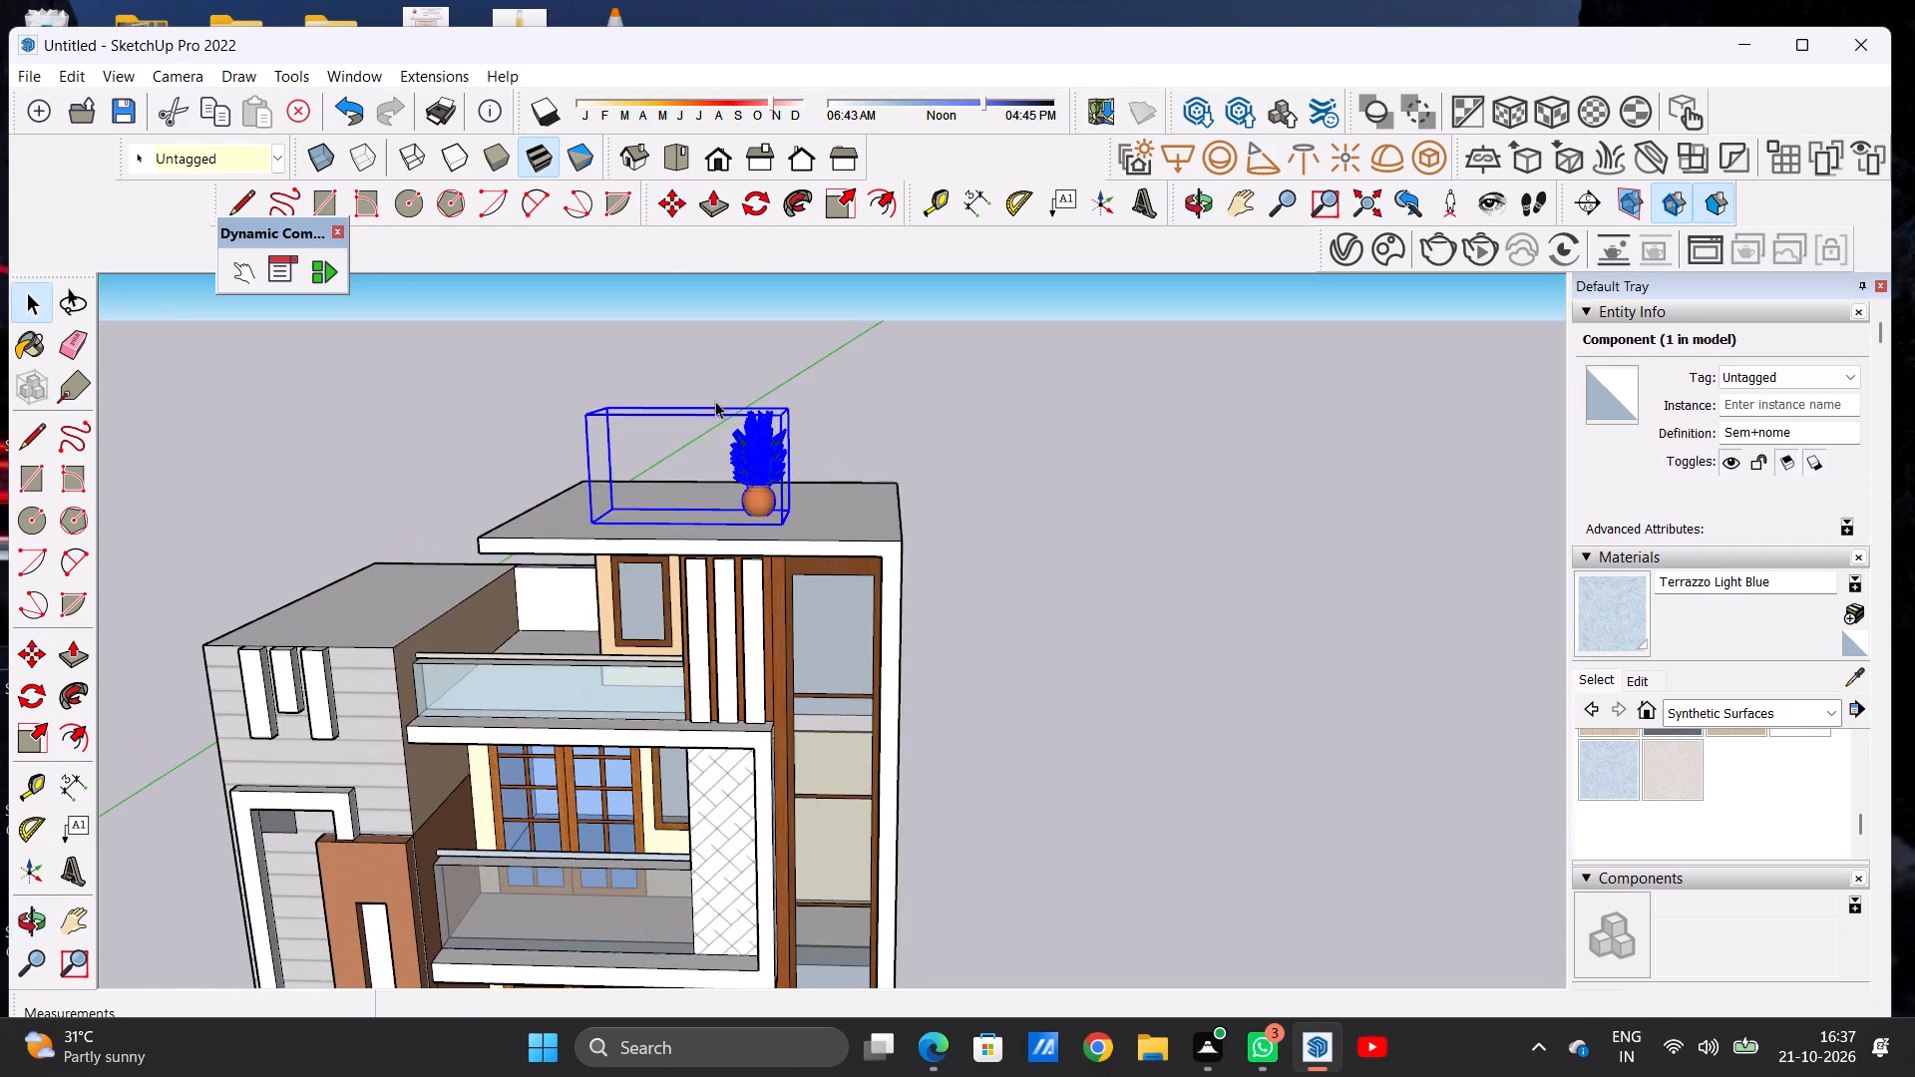
left_click(851, 195)
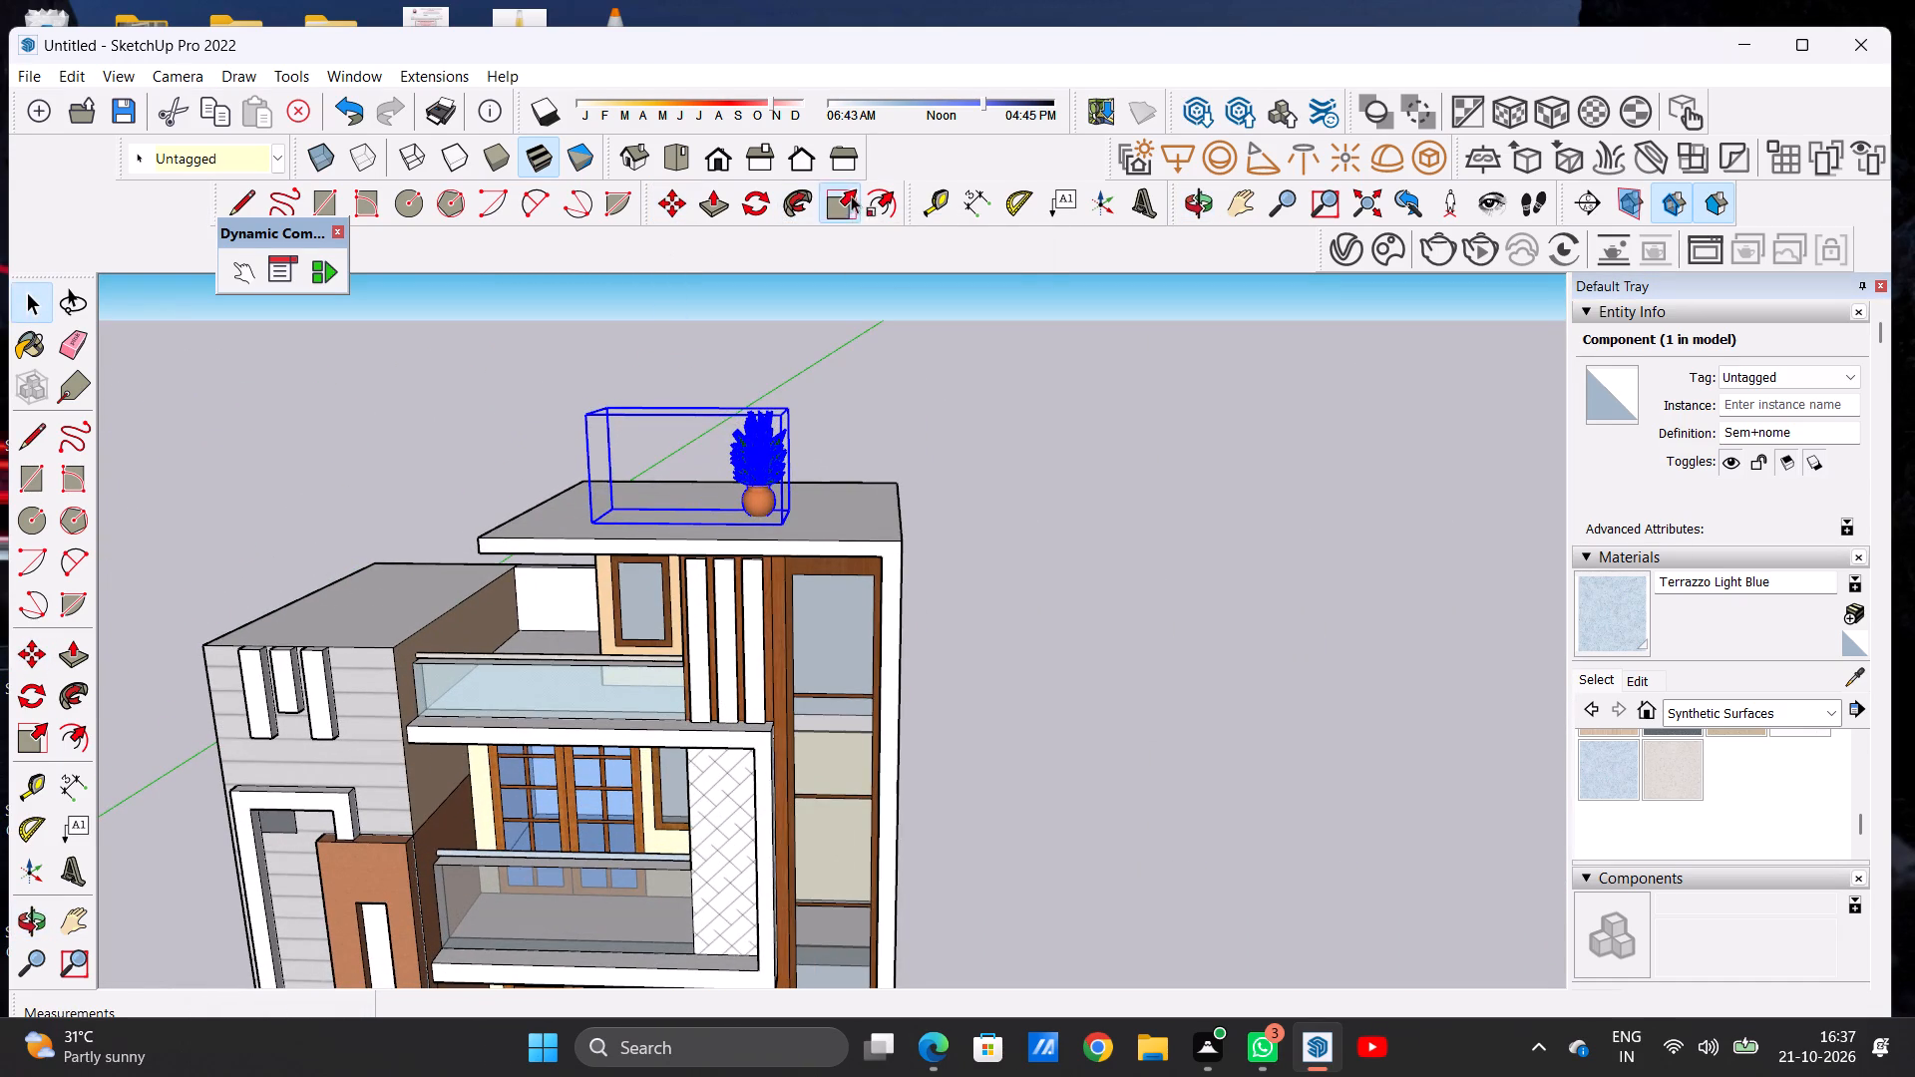
middle_click_drag(731, 406, 754, 653)
scroll(557, 535, "up", 6)
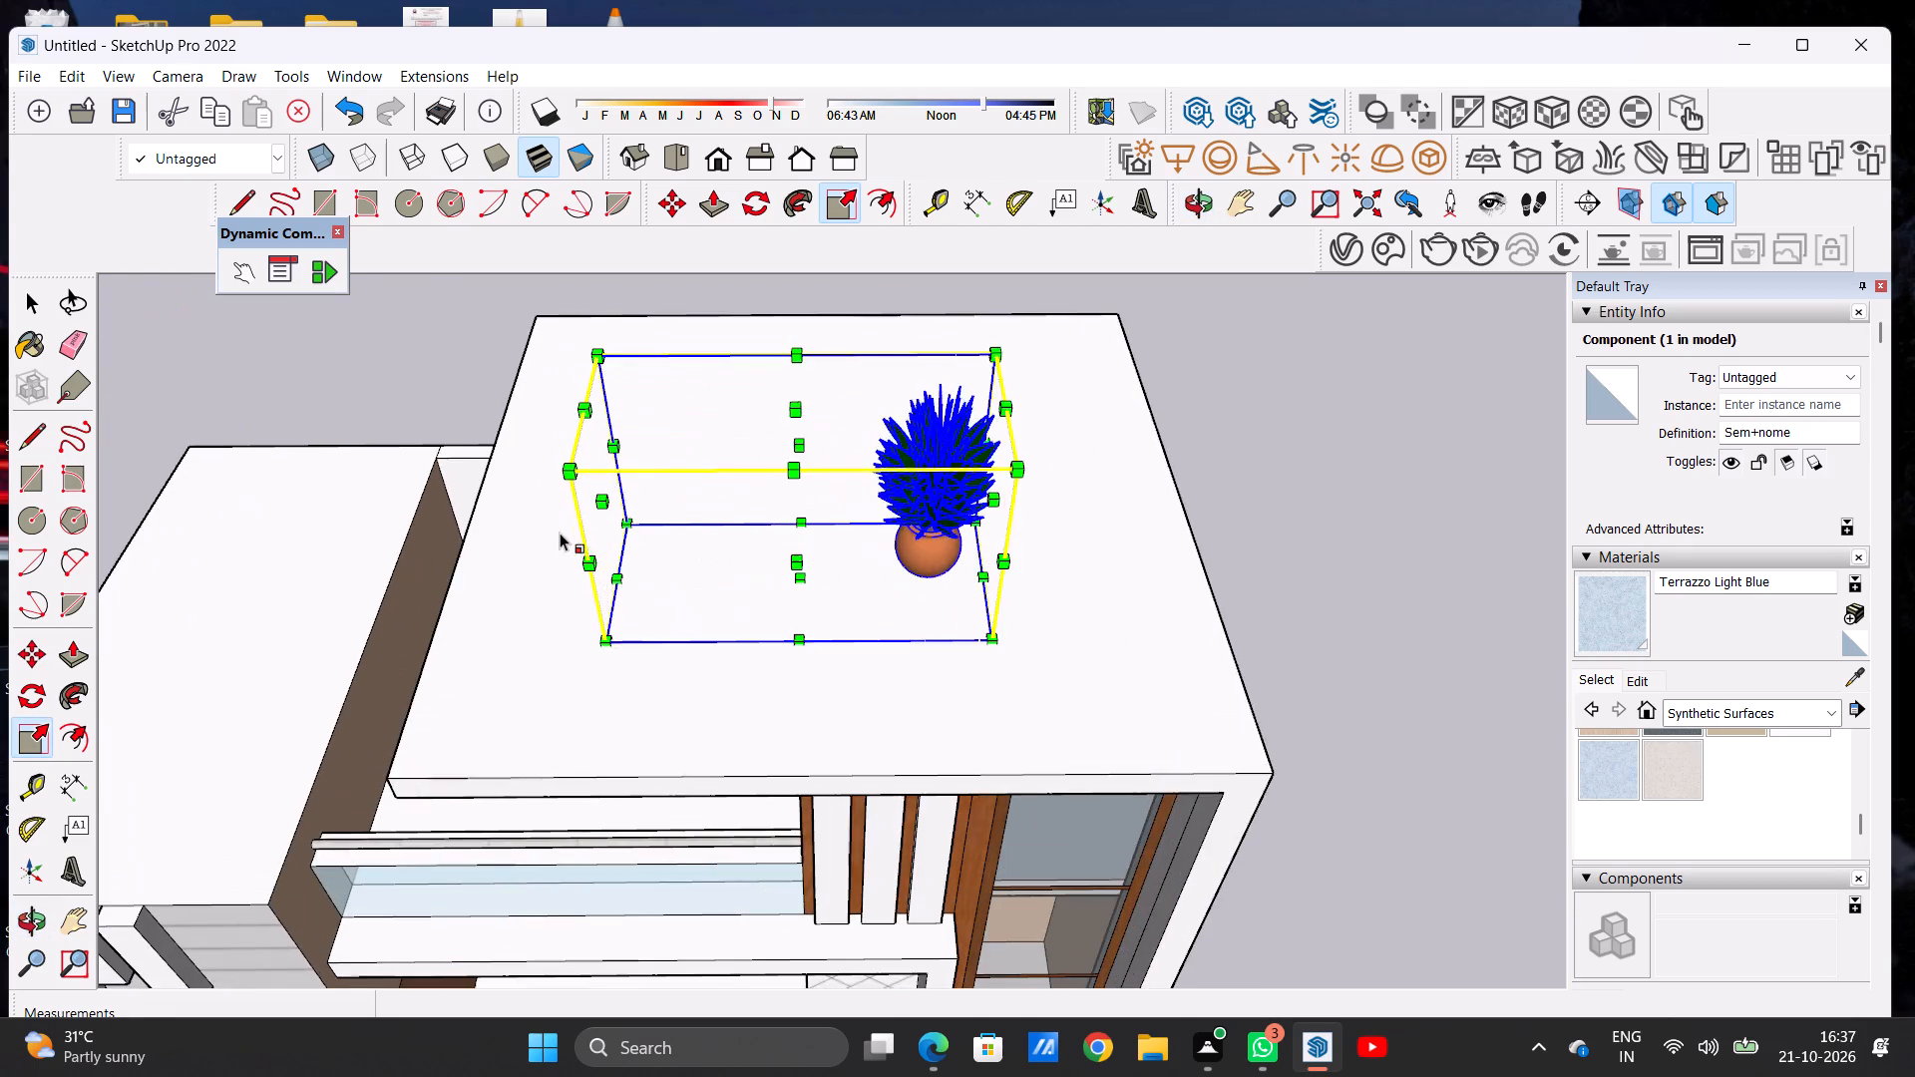
scroll(574, 520, "up", 6)
left_click(634, 489)
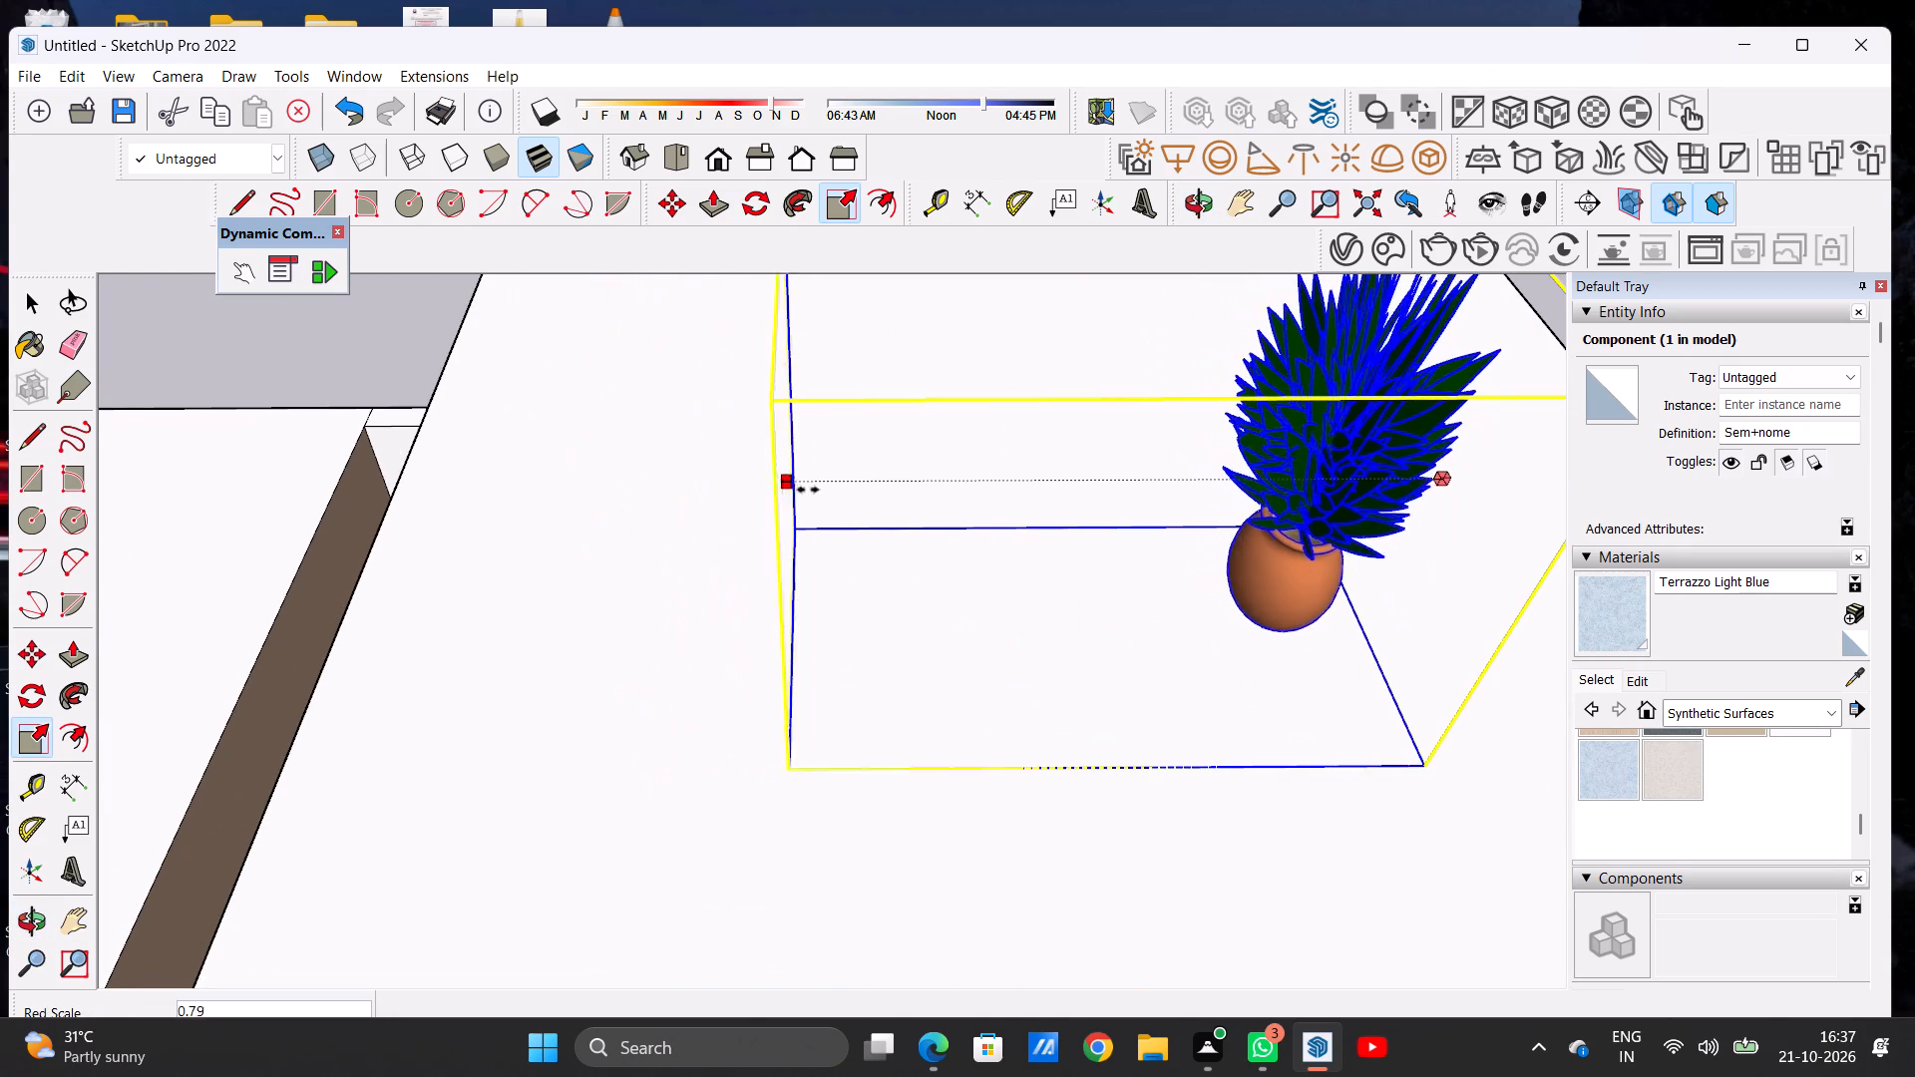
left_click(984, 486)
scroll(611, 553, "down", 5)
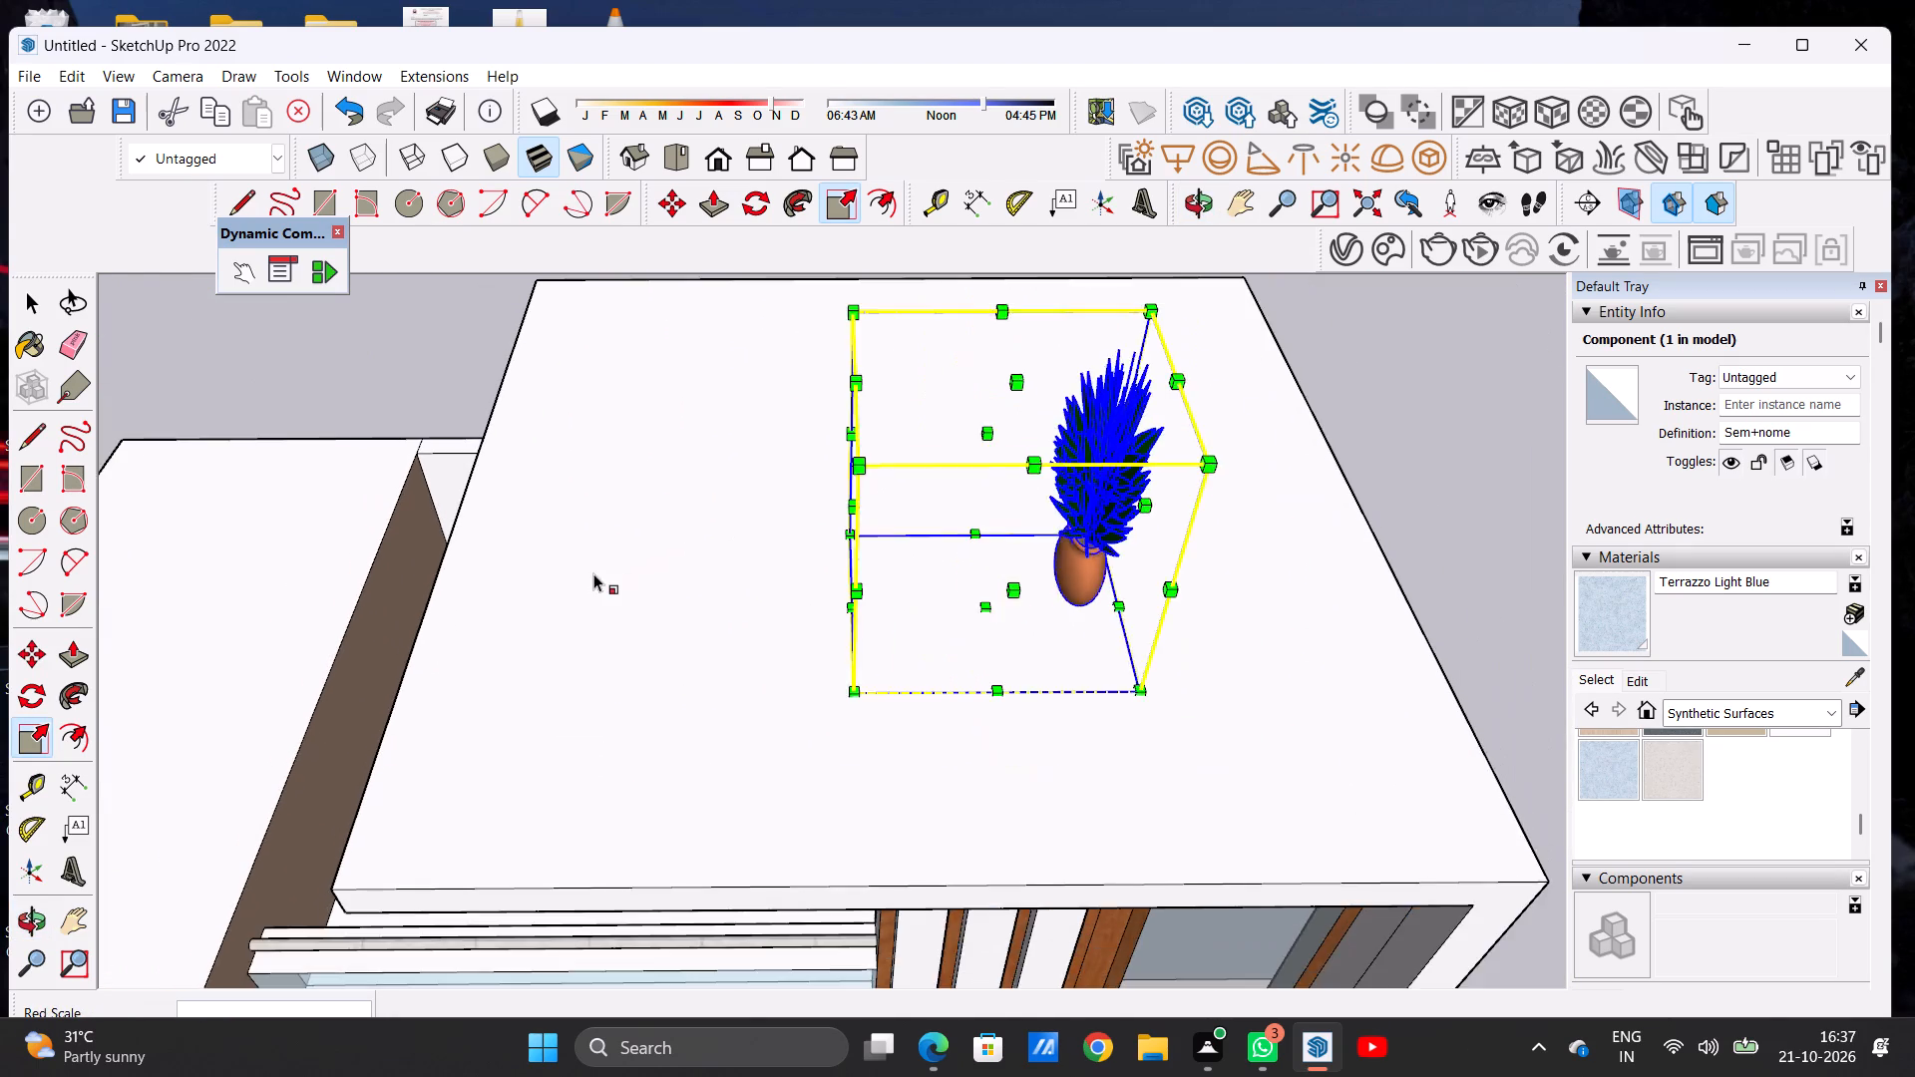
Scale the potted plant wider along the red axis by a factor of about 1.32 to restore its proportions.
scroll(593, 573, "down", 3)
middle_click_drag(1090, 560, 303, 578)
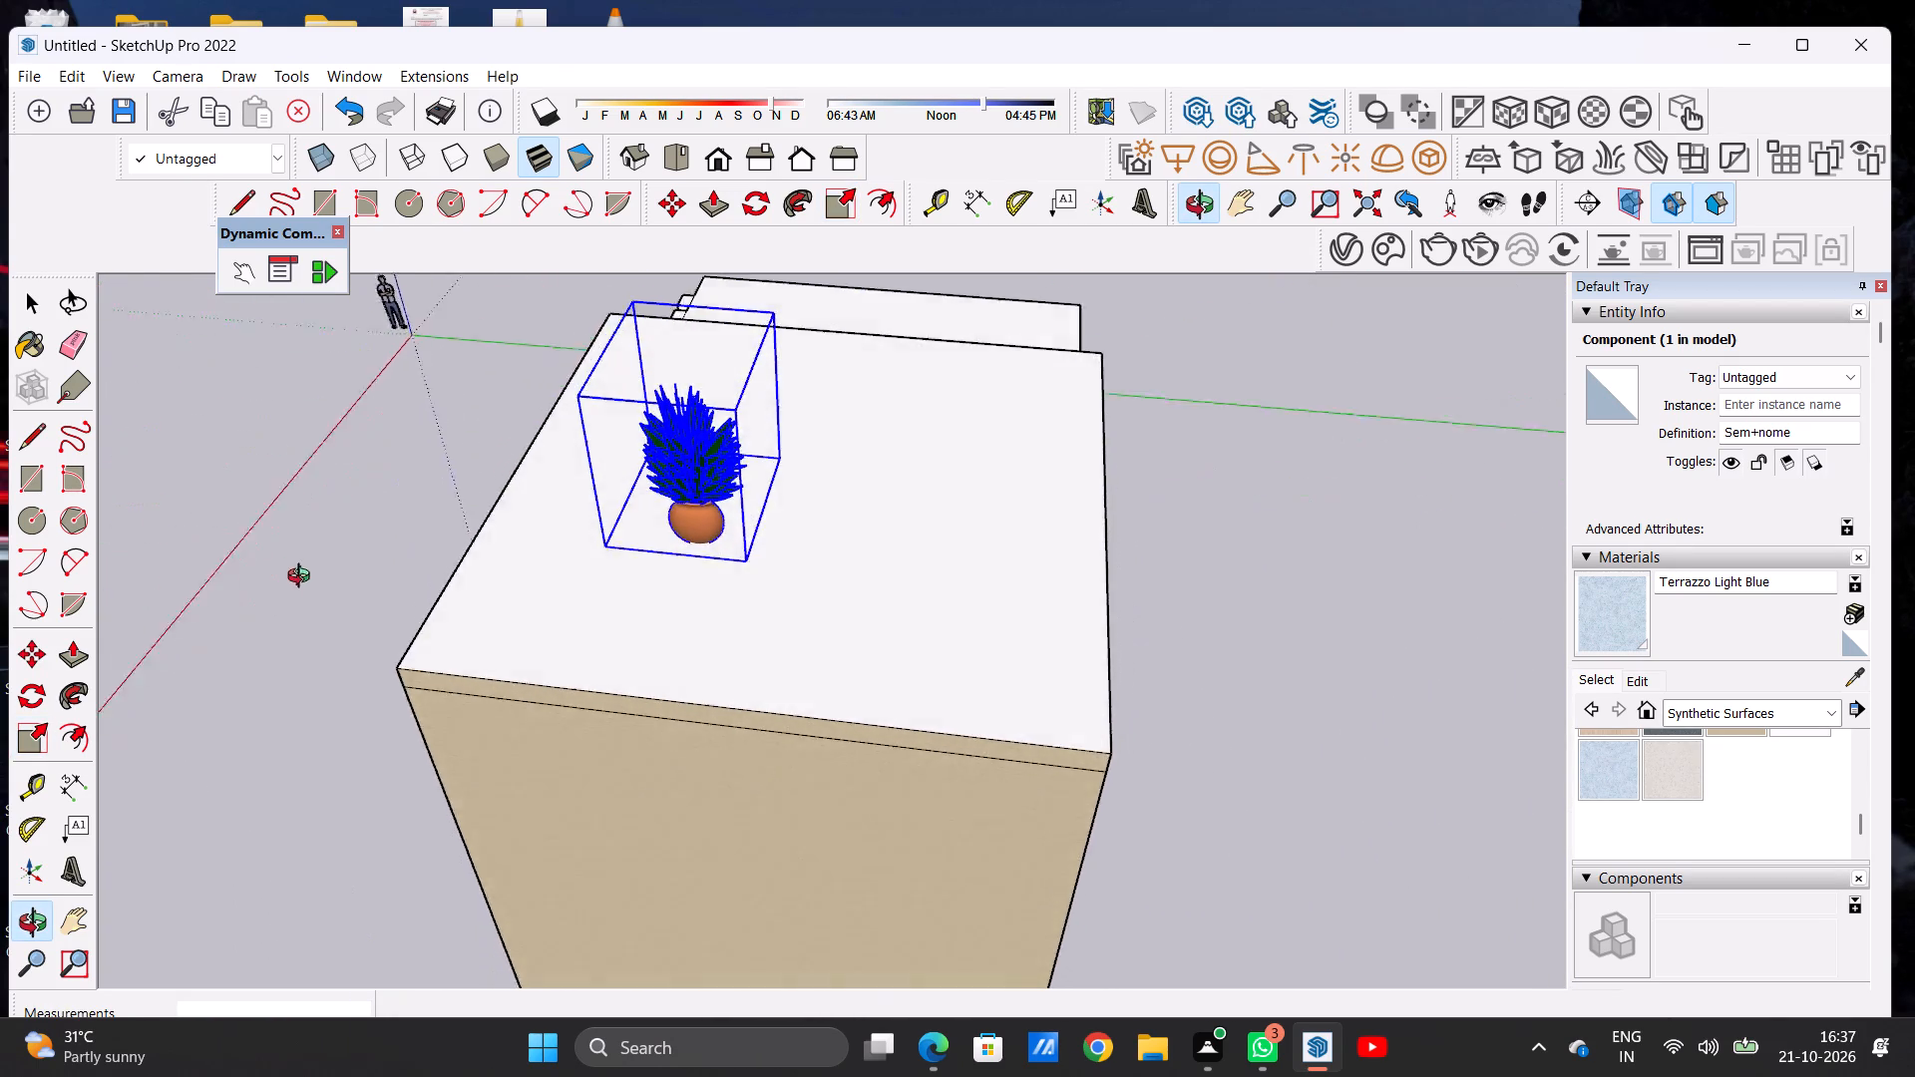
middle_click_drag(303, 578, 1139, 530)
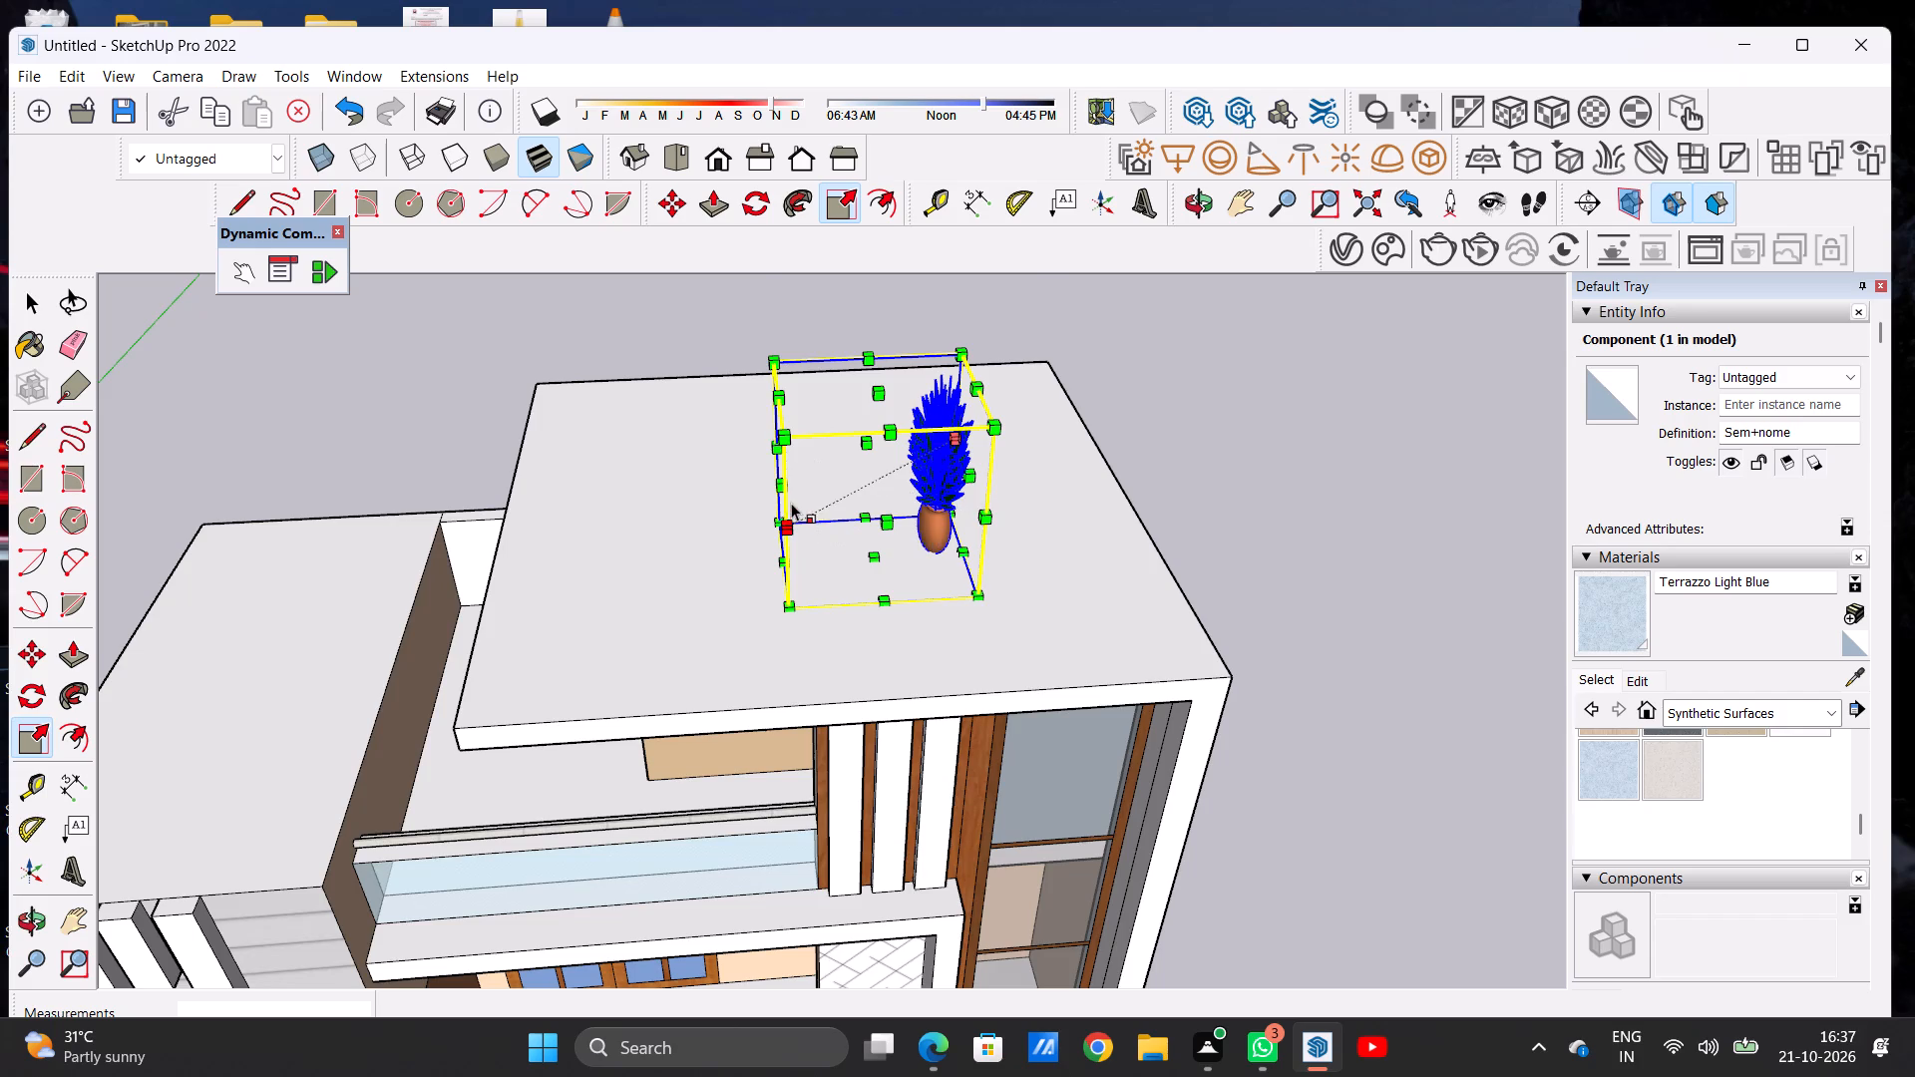
scroll(812, 507, "up", 6)
middle_click_drag(696, 546, 806, 537)
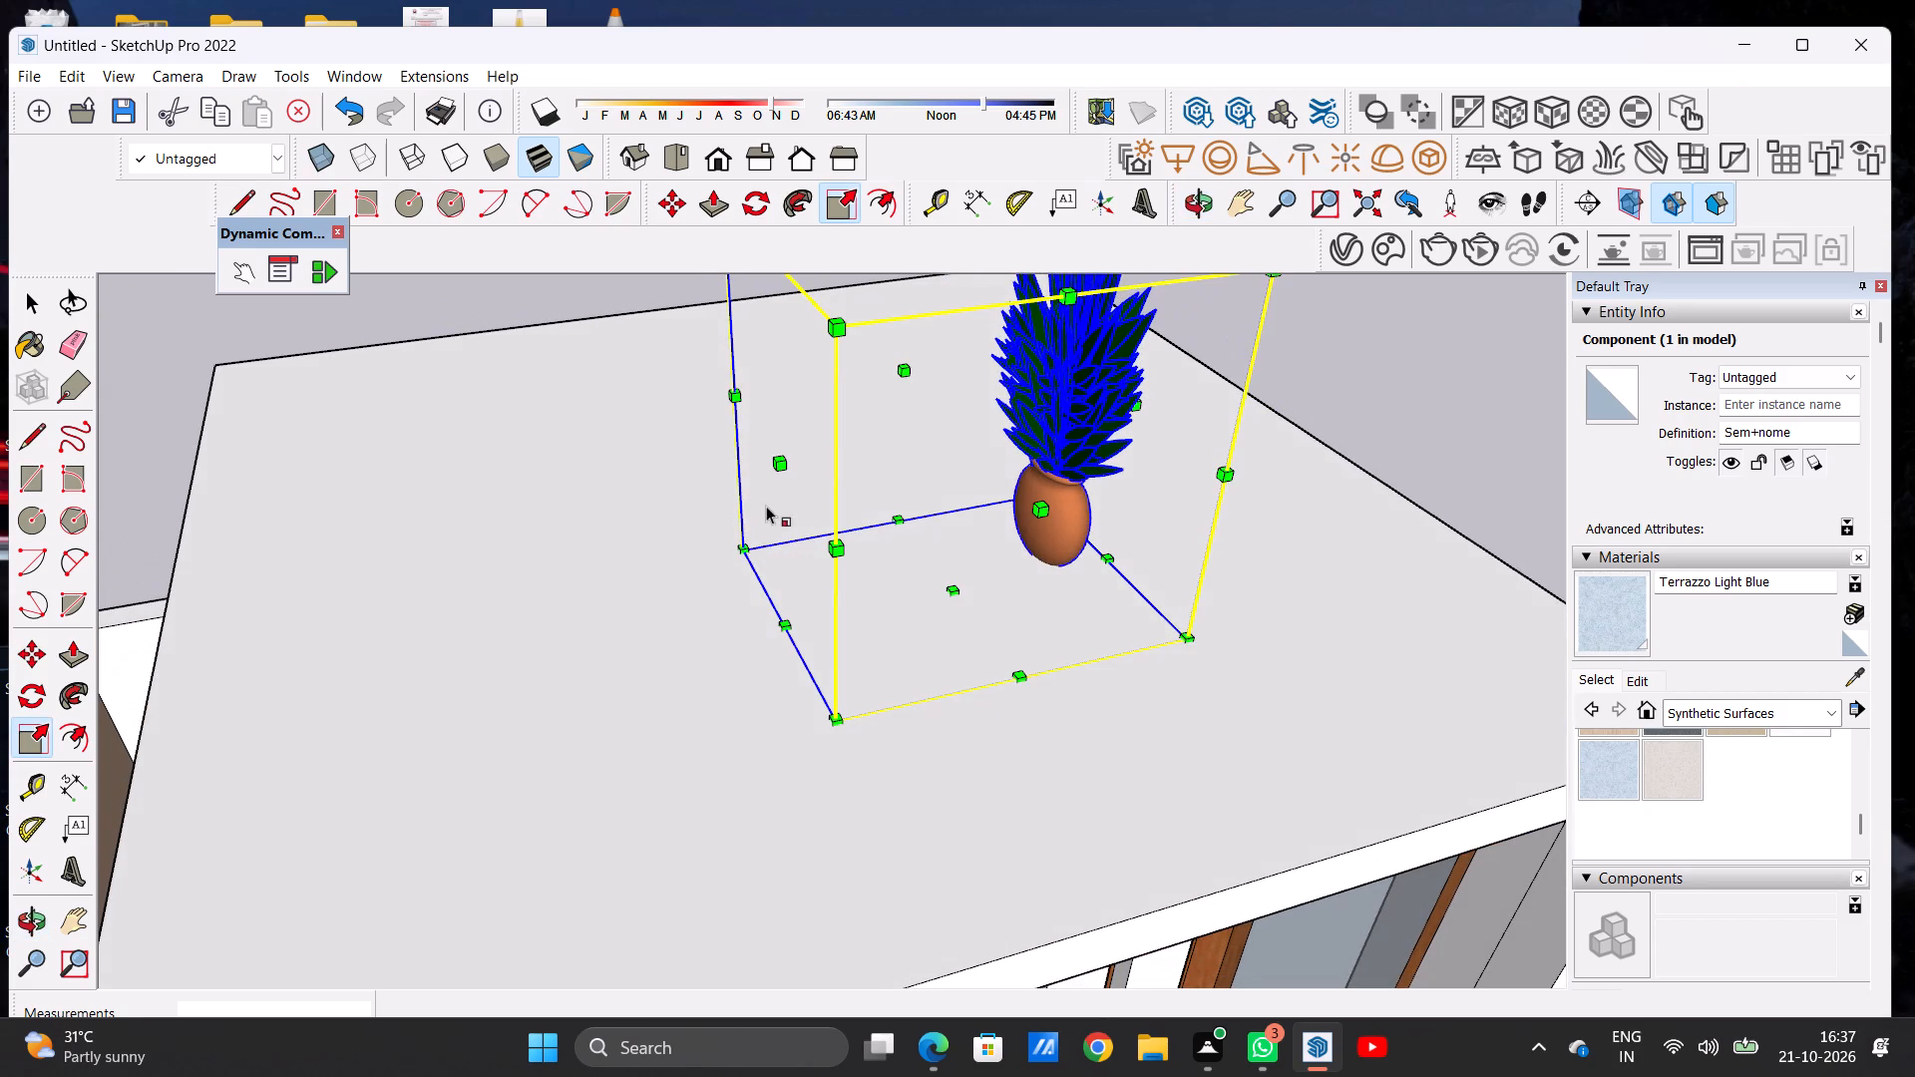
left_click(771, 464)
left_click(654, 492)
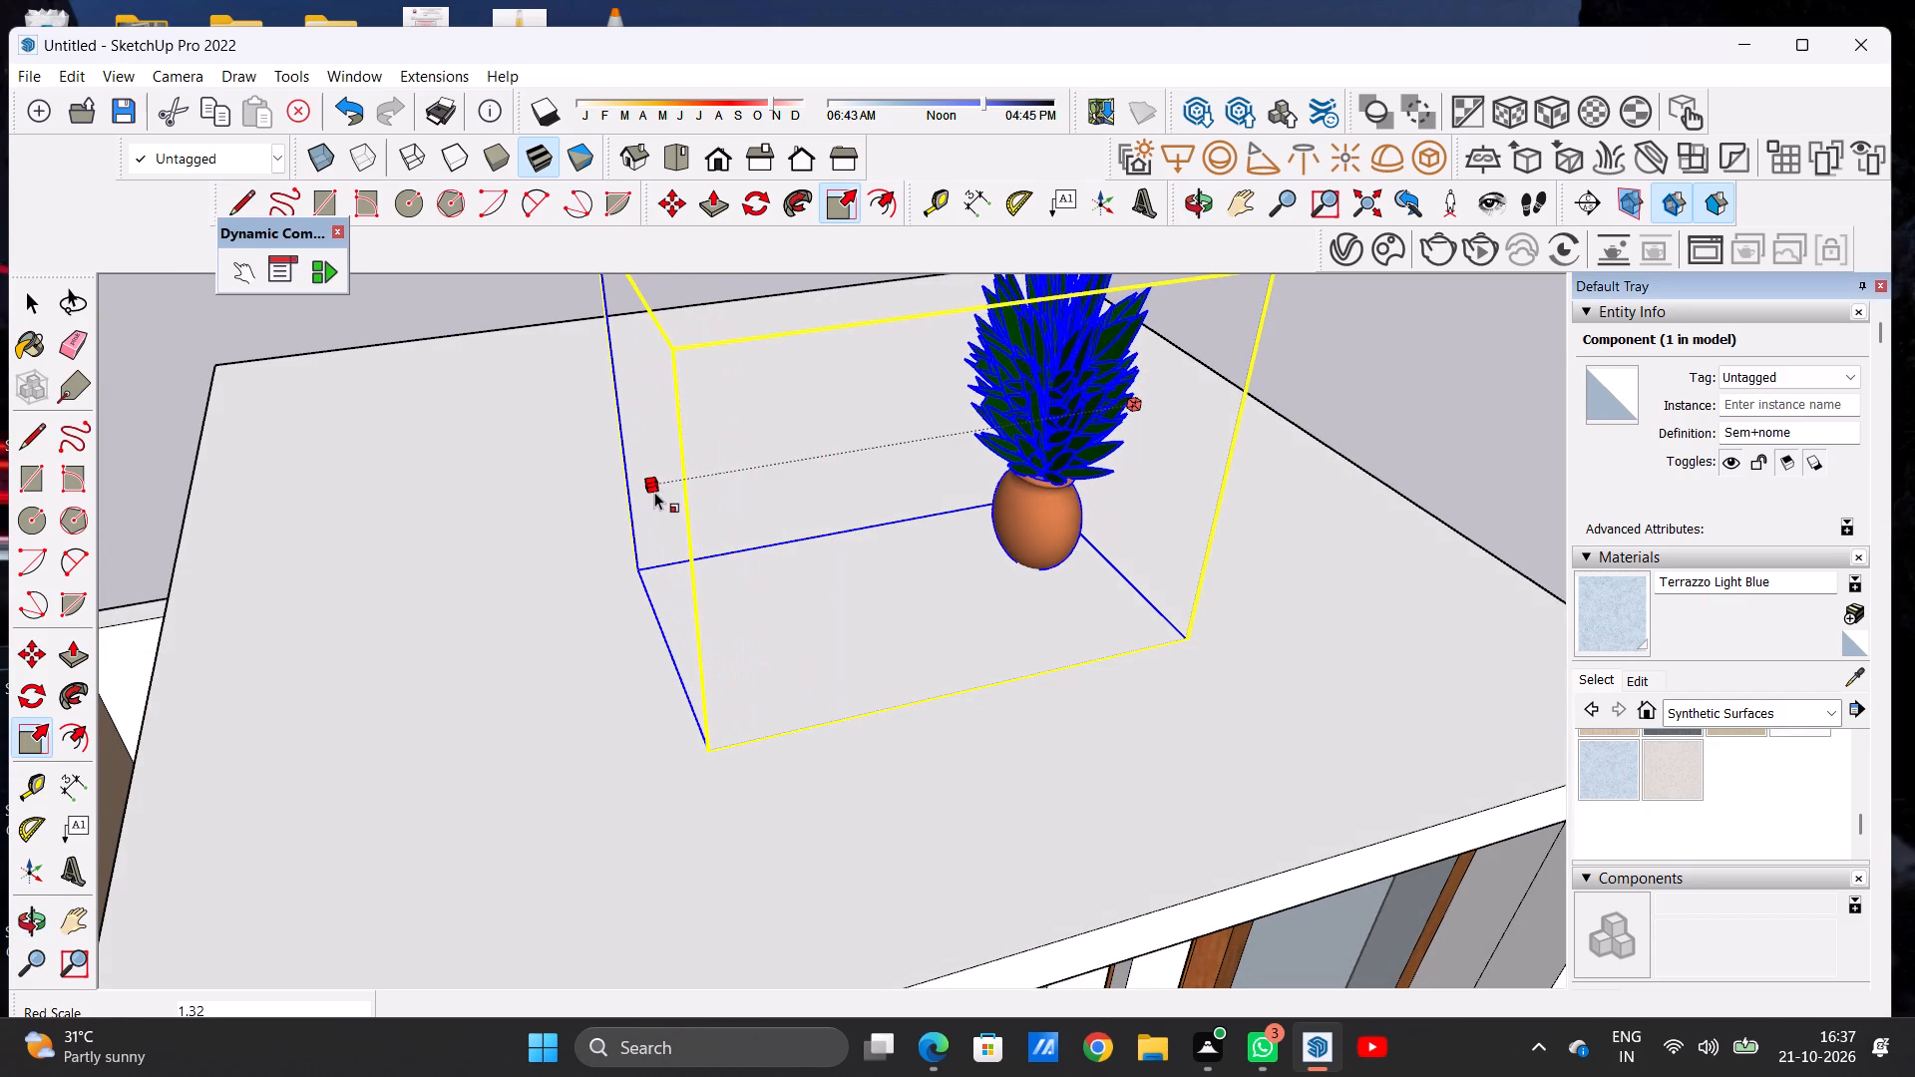
key("space")
Move the potted plant from the roof slab down to the top-floor terrace behind the glass railing, snapping its bounding-box corner to the ledge beside the side wall.
scroll(648, 583, "down", 4)
scroll(648, 583, "up", 1)
scroll(648, 583, "down", 8)
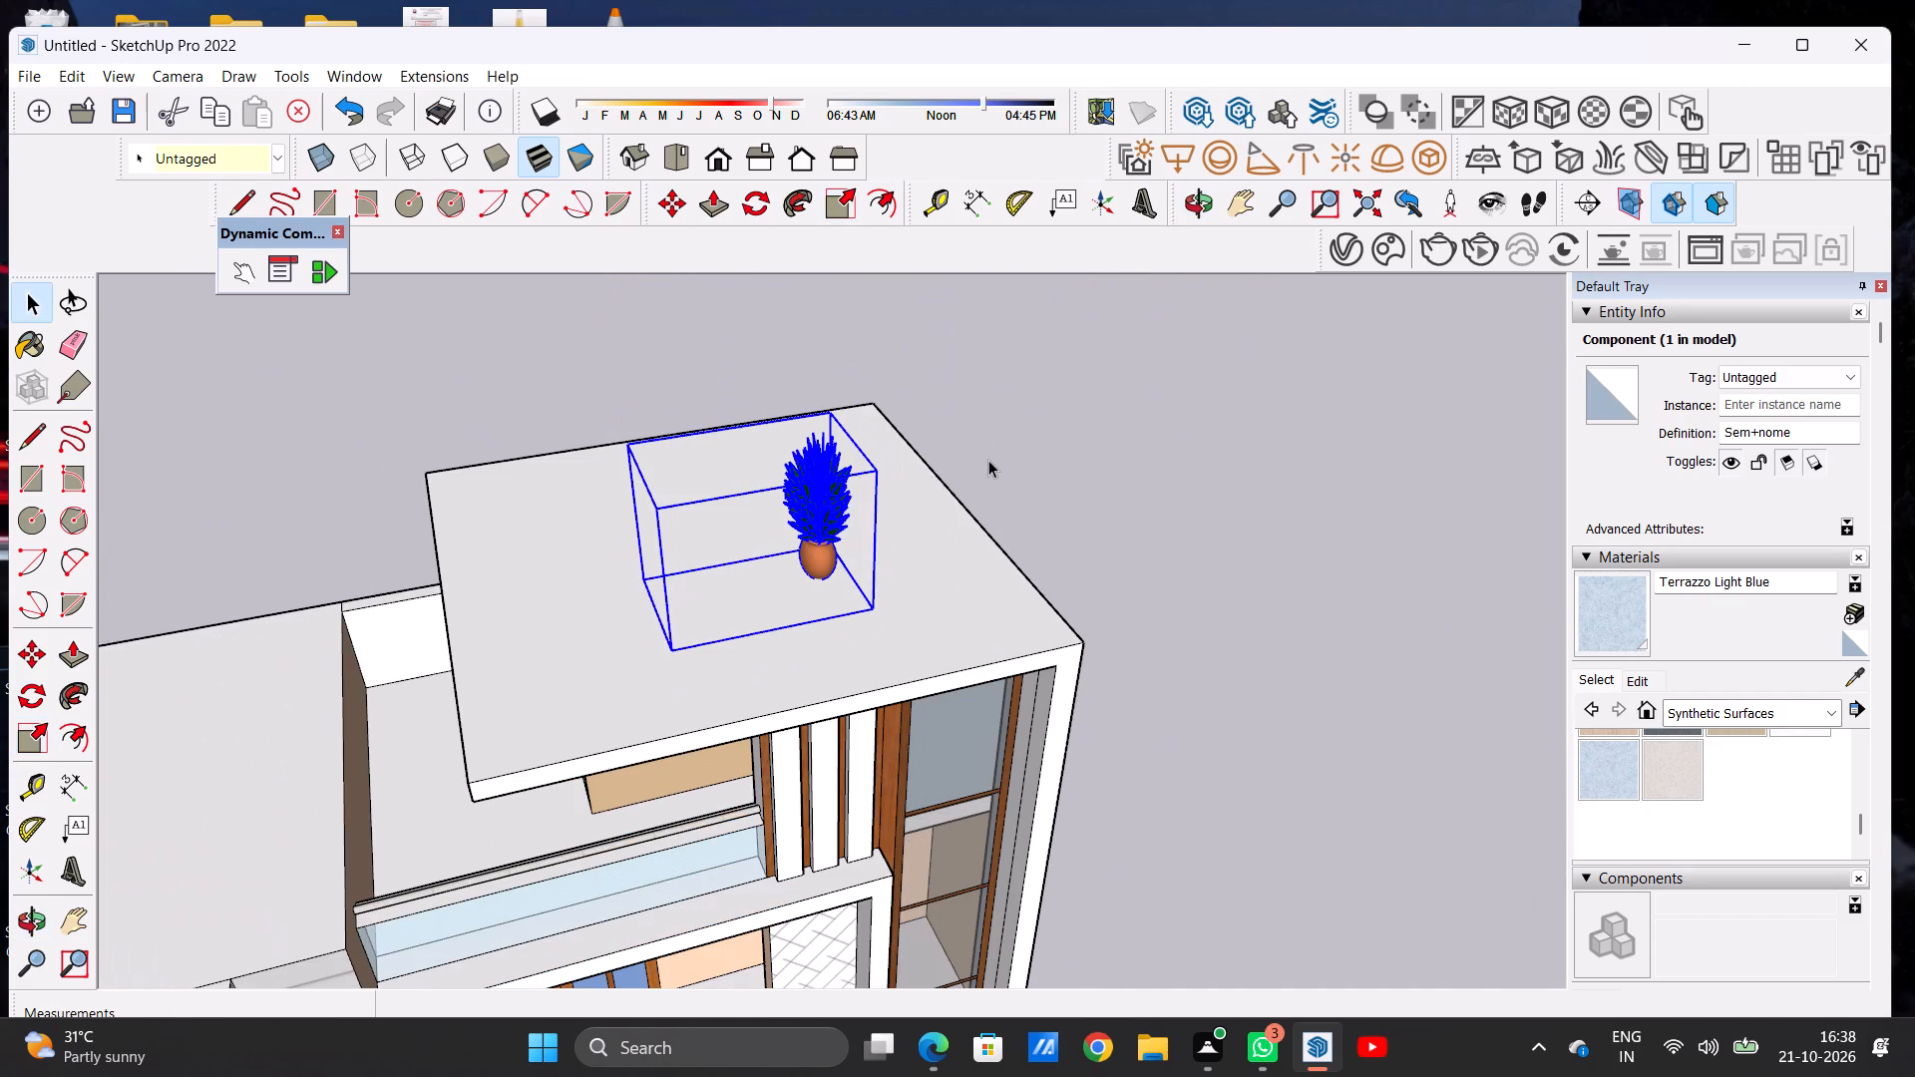
left_click(988, 460)
scroll(641, 553, "down", 6)
scroll(734, 560, "up", 1)
scroll(734, 560, "down", 1)
scroll(734, 560, "up", 4)
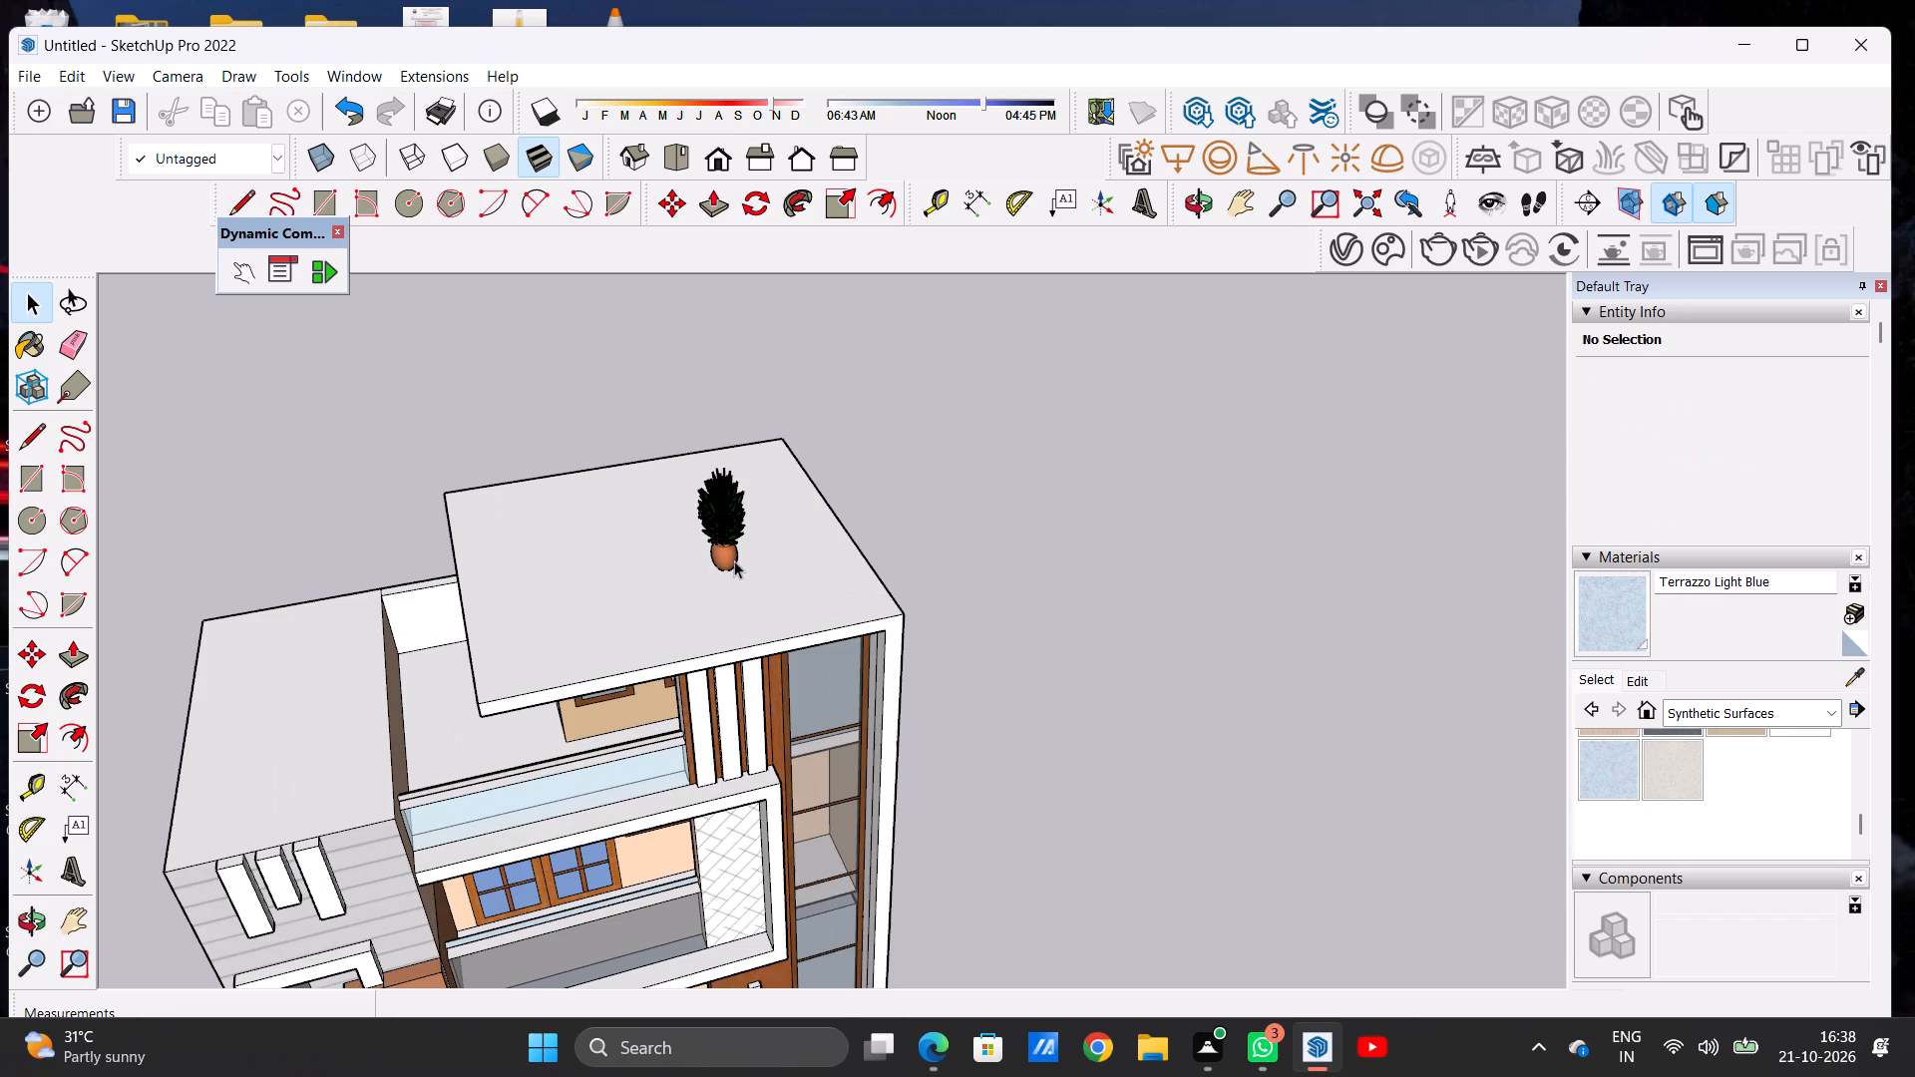
left_click(719, 550)
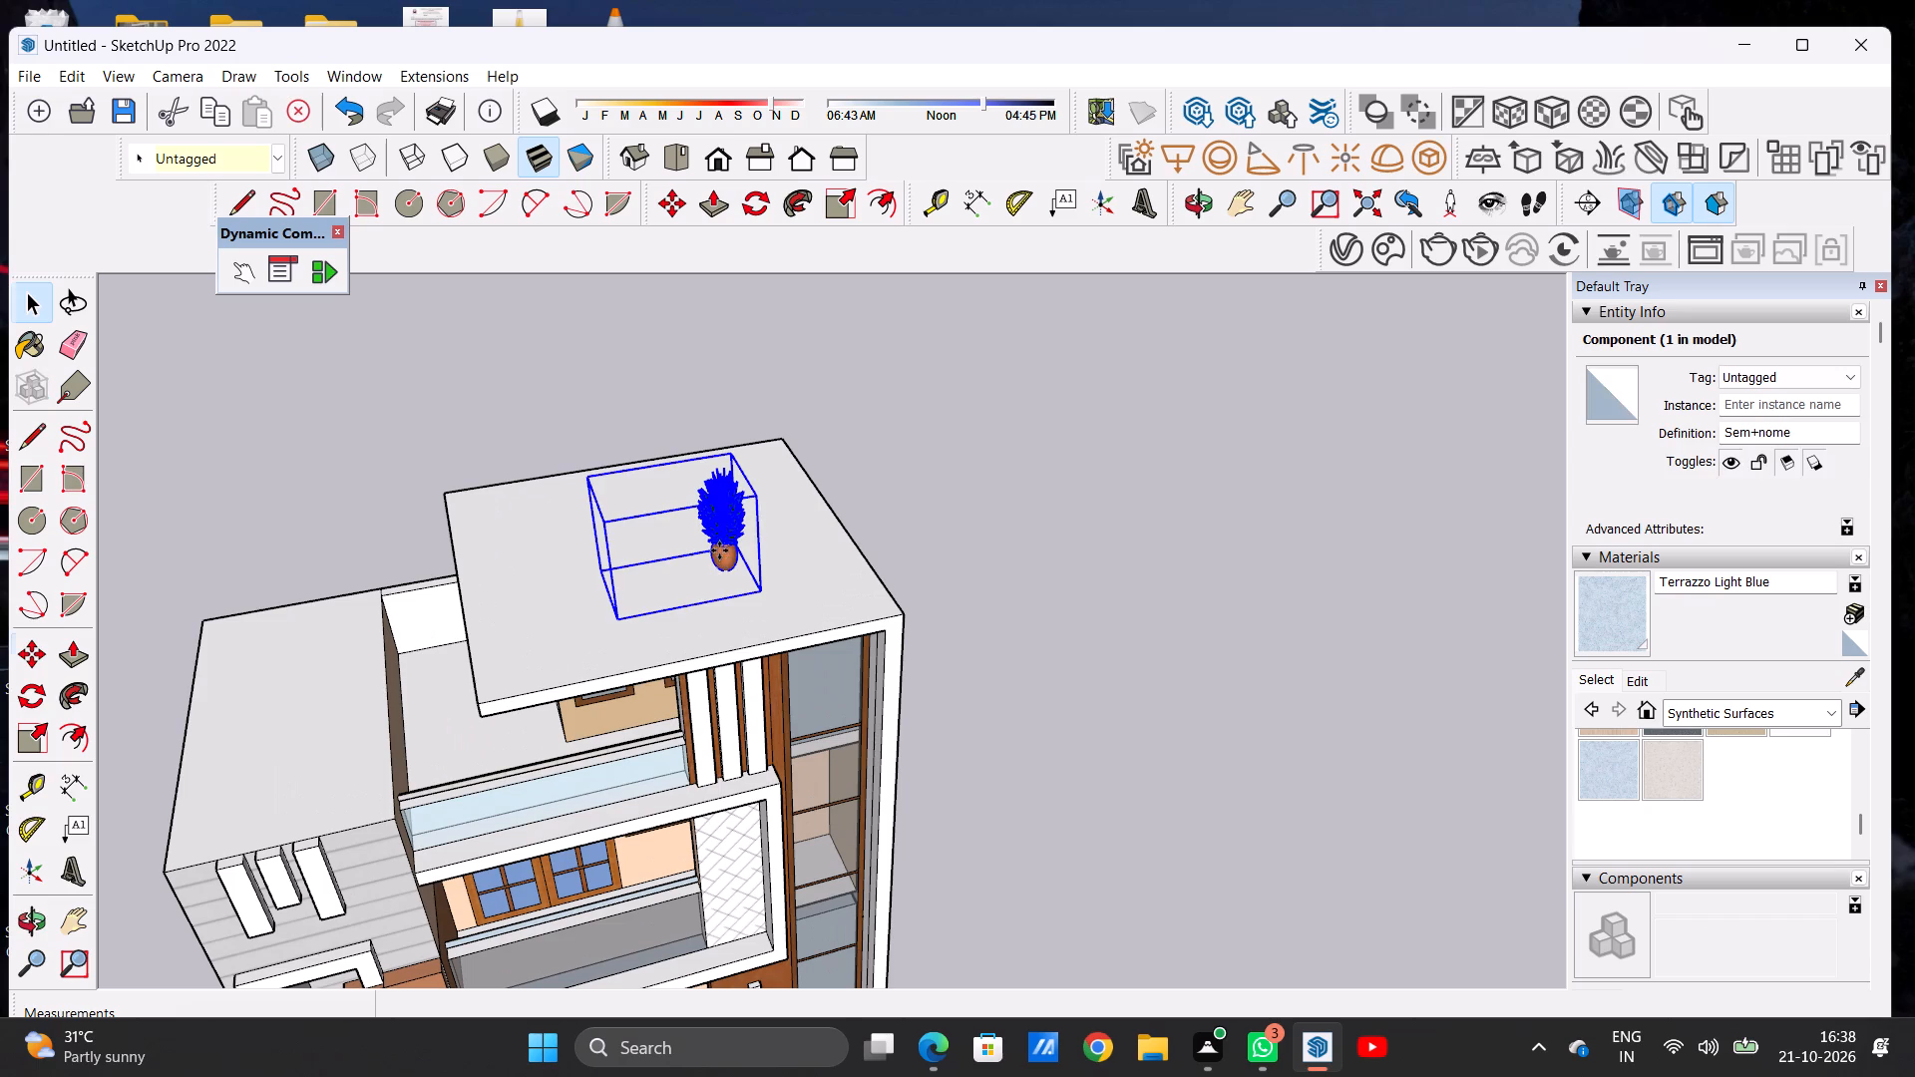
key("m")
left_click(615, 616)
scroll(894, 511, "down", 15)
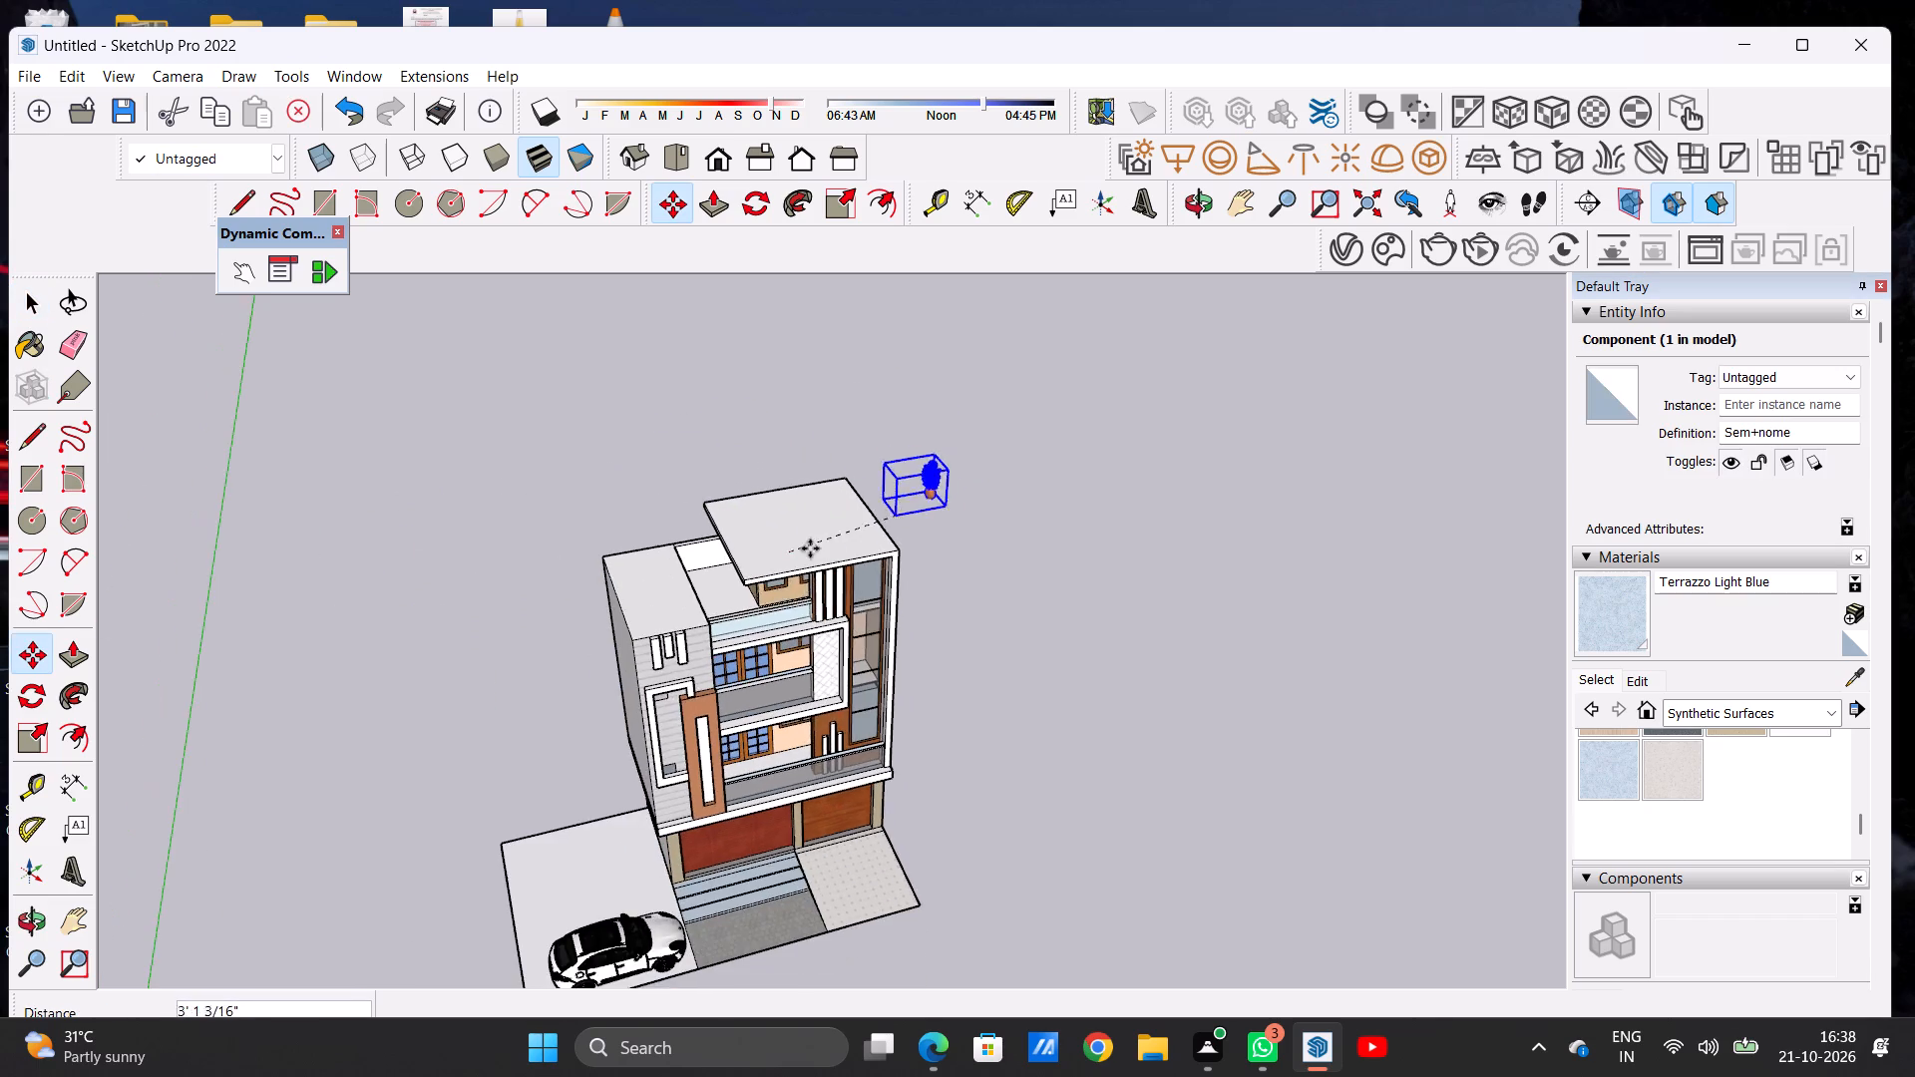
scroll(763, 650, "up", 7)
scroll(745, 621, "up", 18)
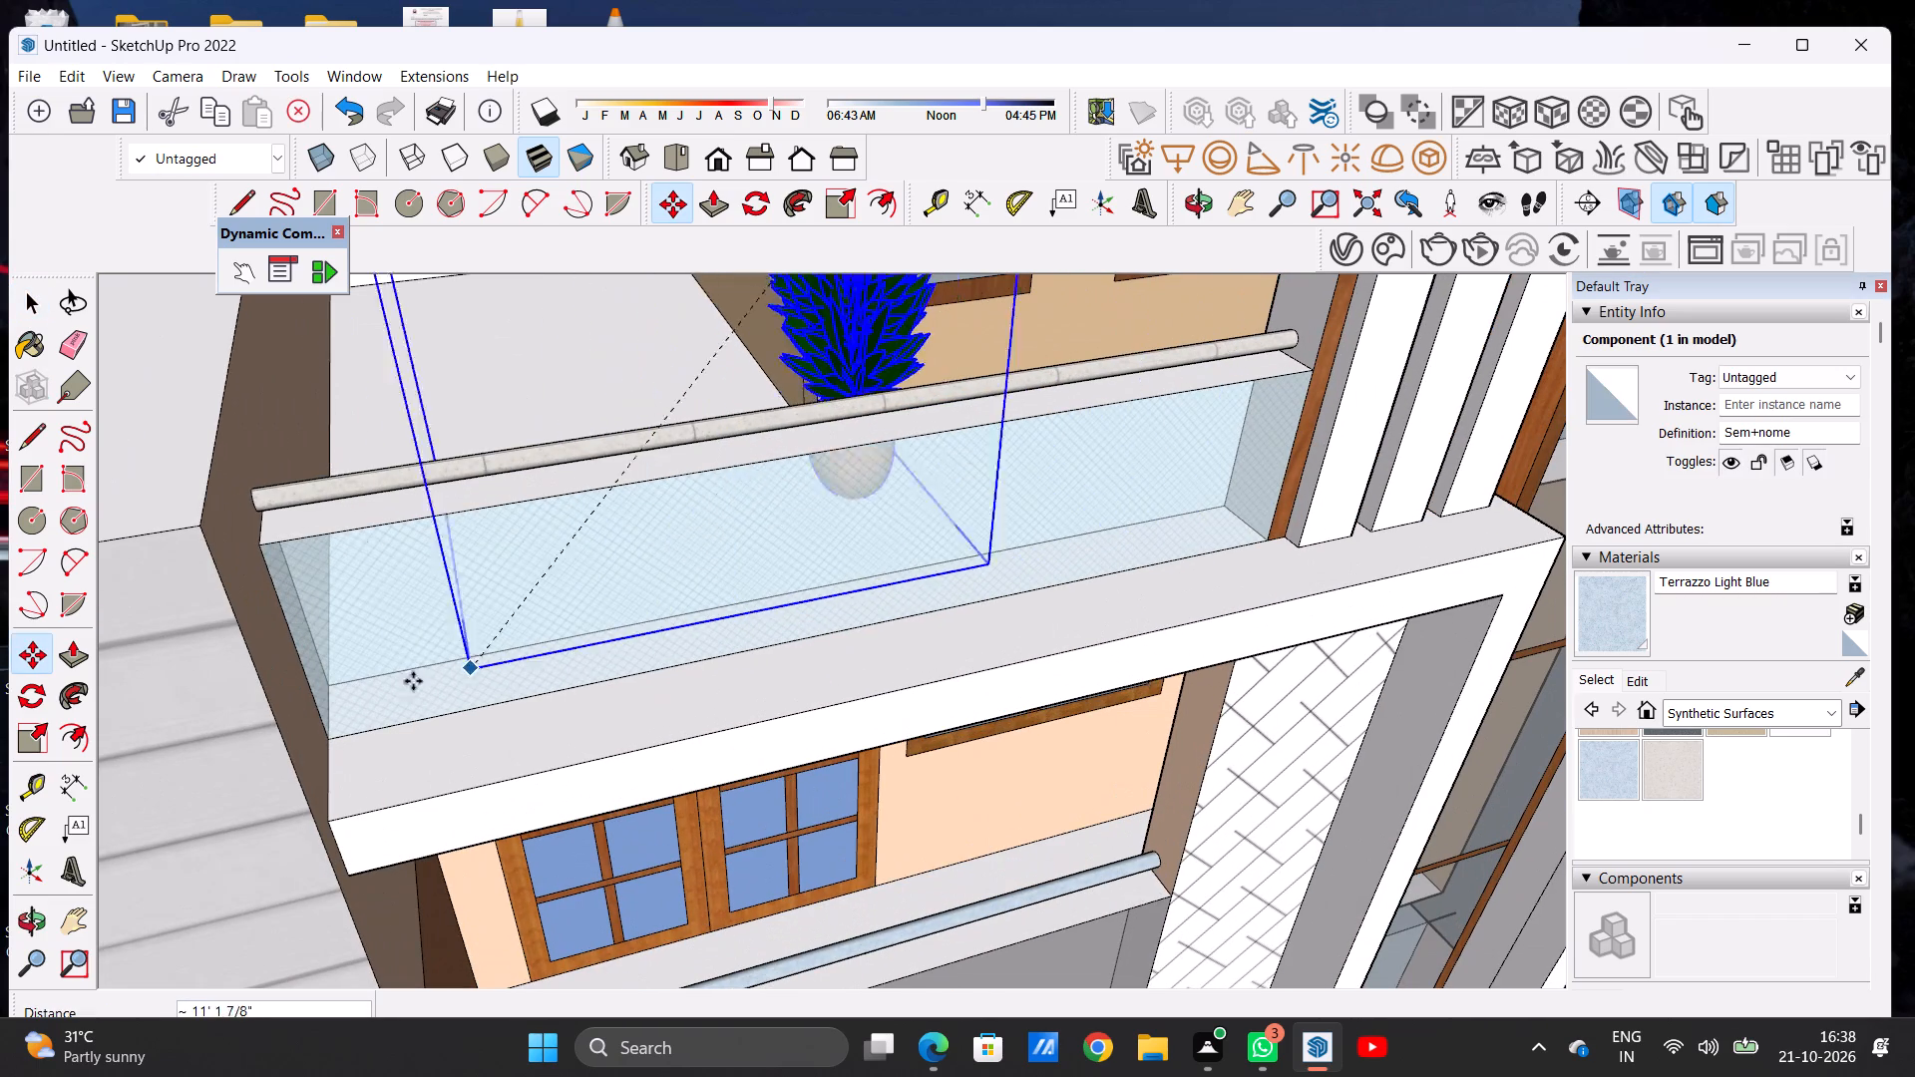
left_click(327, 740)
key("space")
scroll(450, 727, "down", 10)
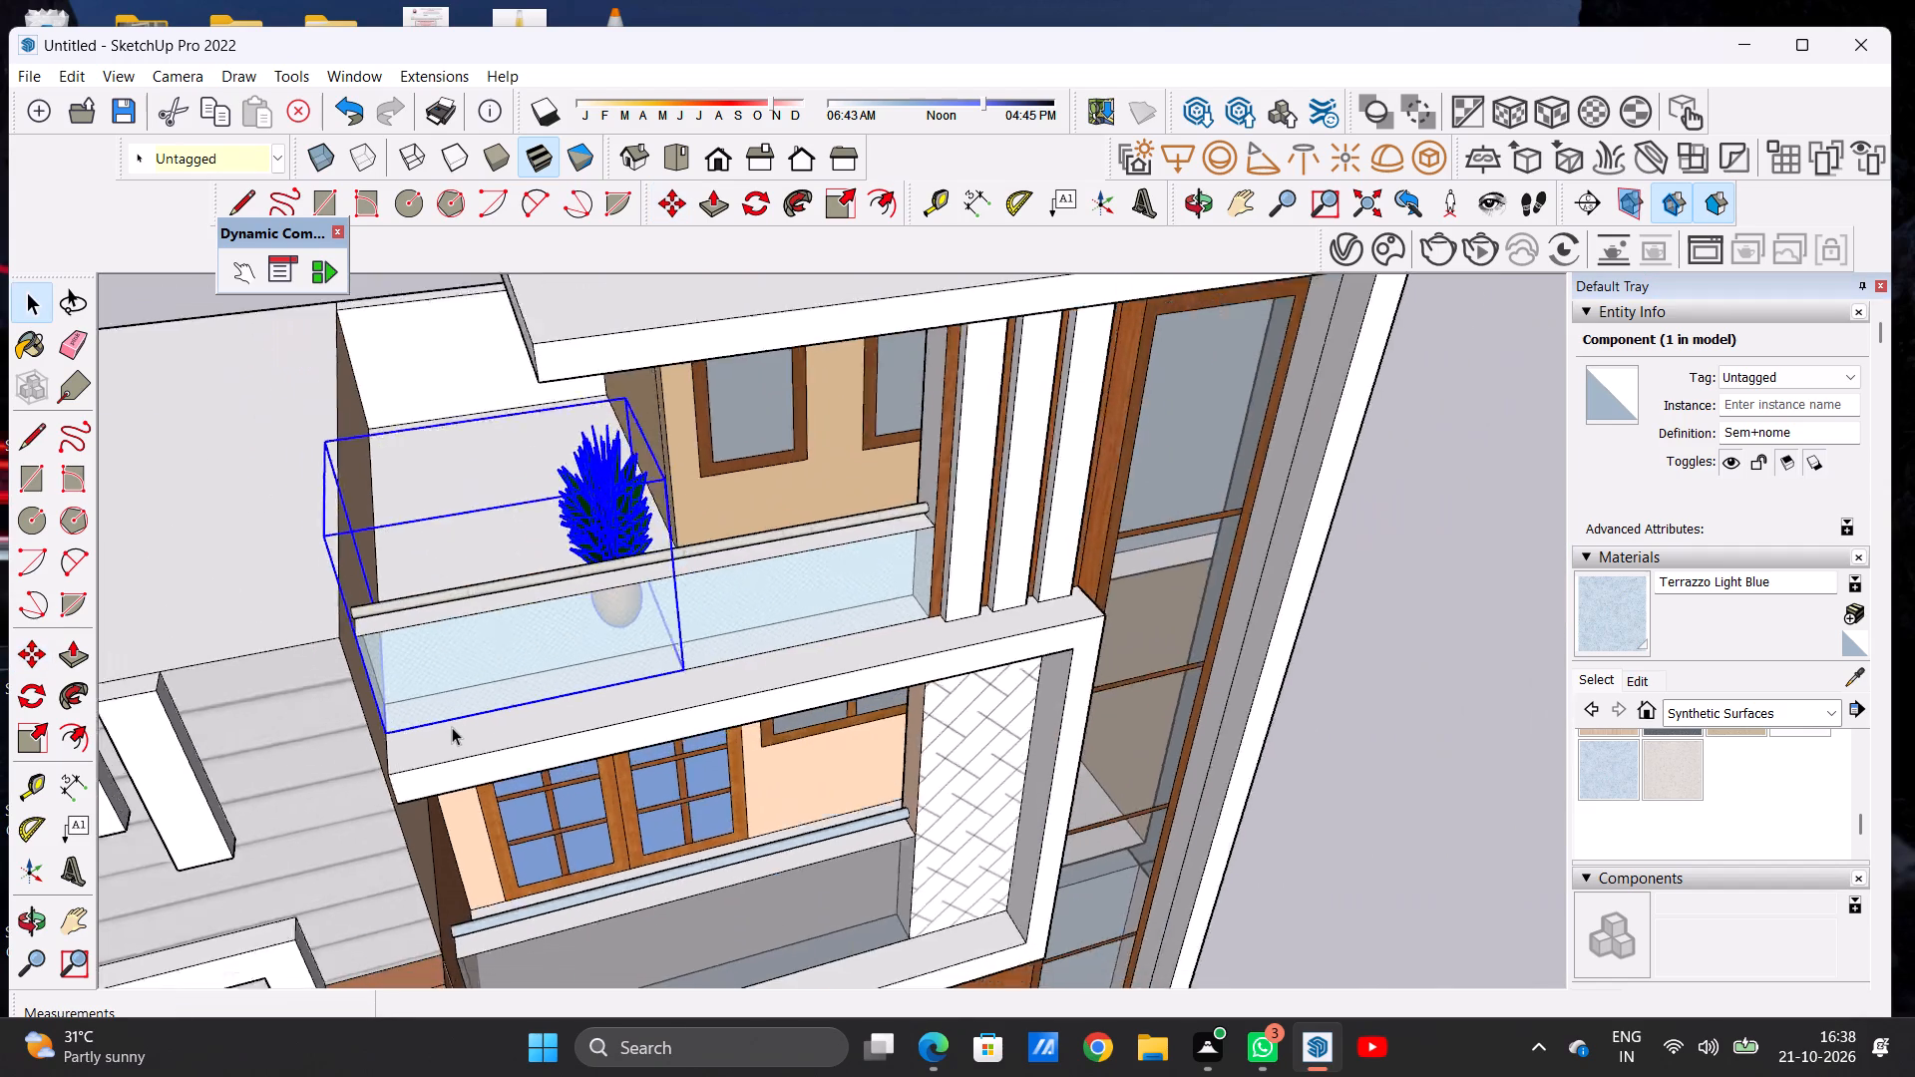
scroll(452, 727, "down", 10)
left_click(469, 490)
middle_click_drag(548, 656, 933, 601)
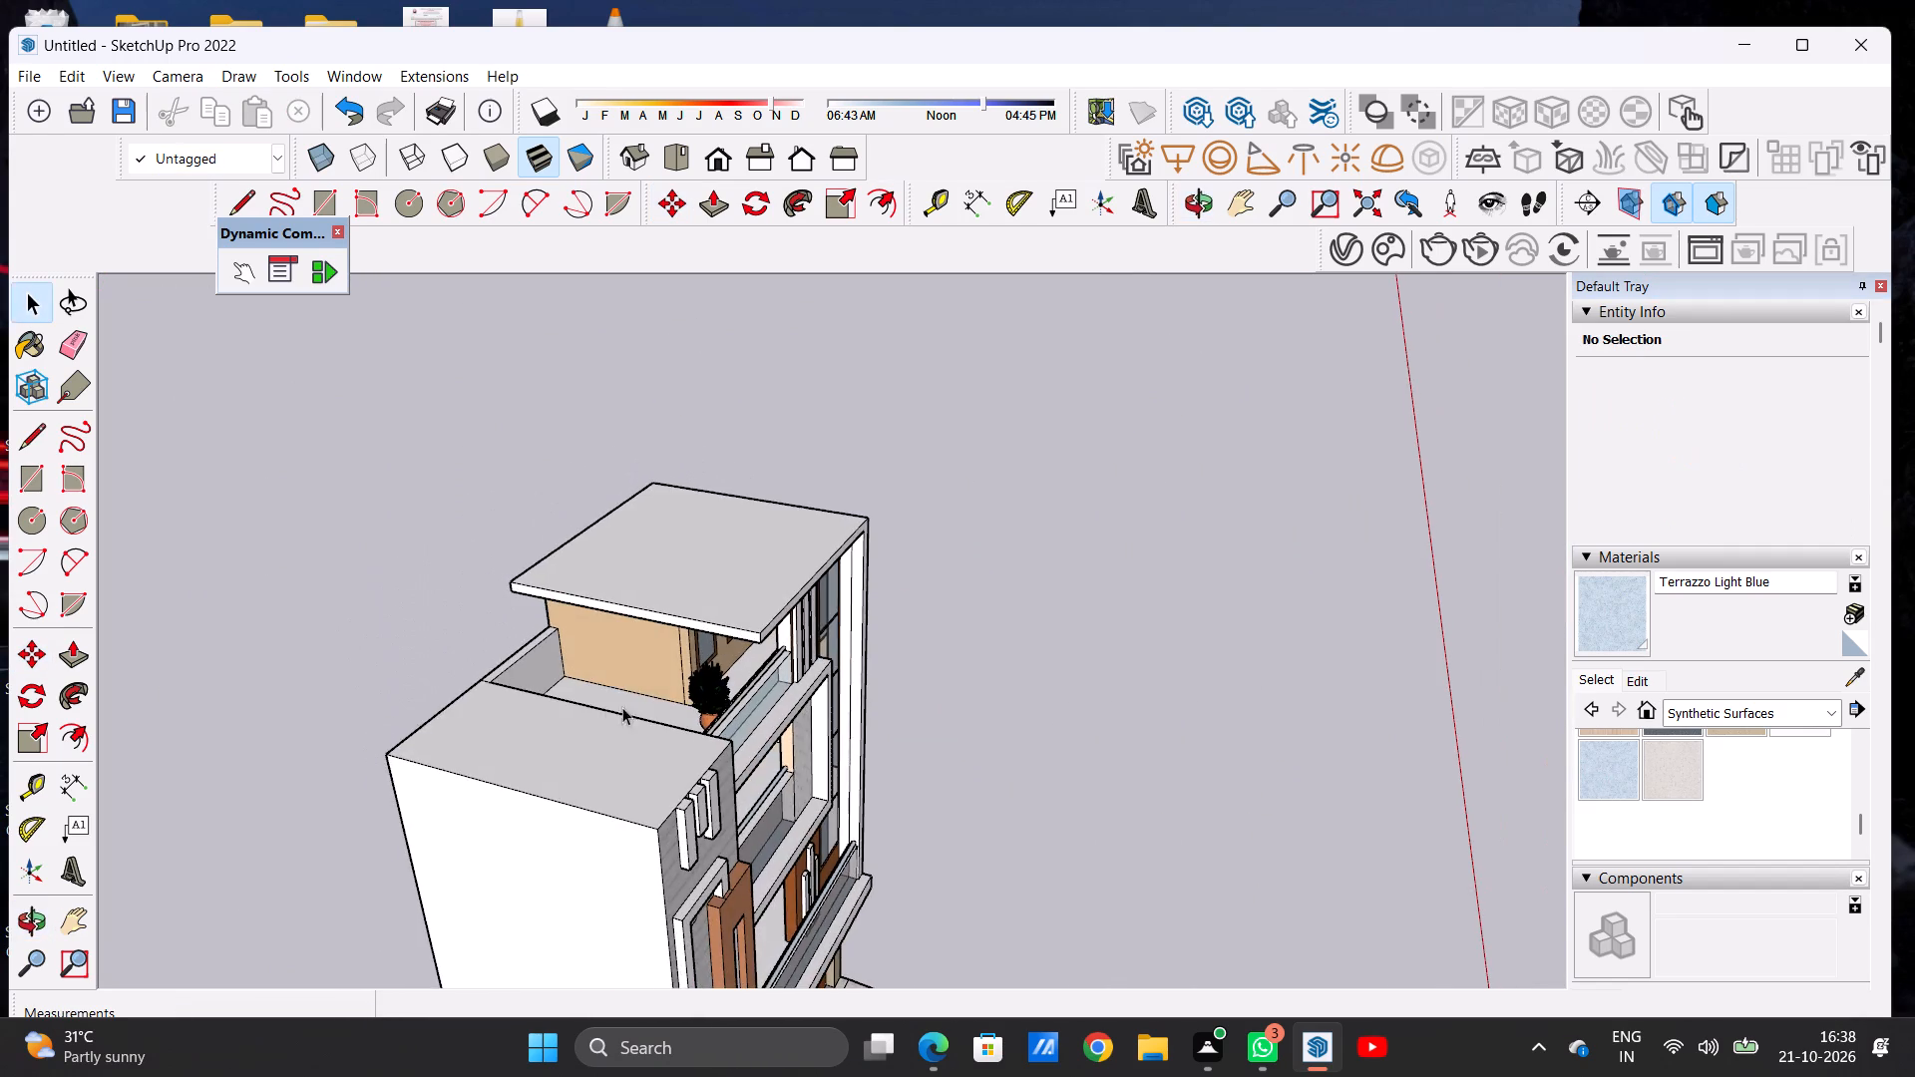
Examine the potted plant's placement on the top-floor terrace floor behind the glass railing from several angles.
middle_click_drag(606, 707, 1240, 657)
scroll(940, 739, "up", 14)
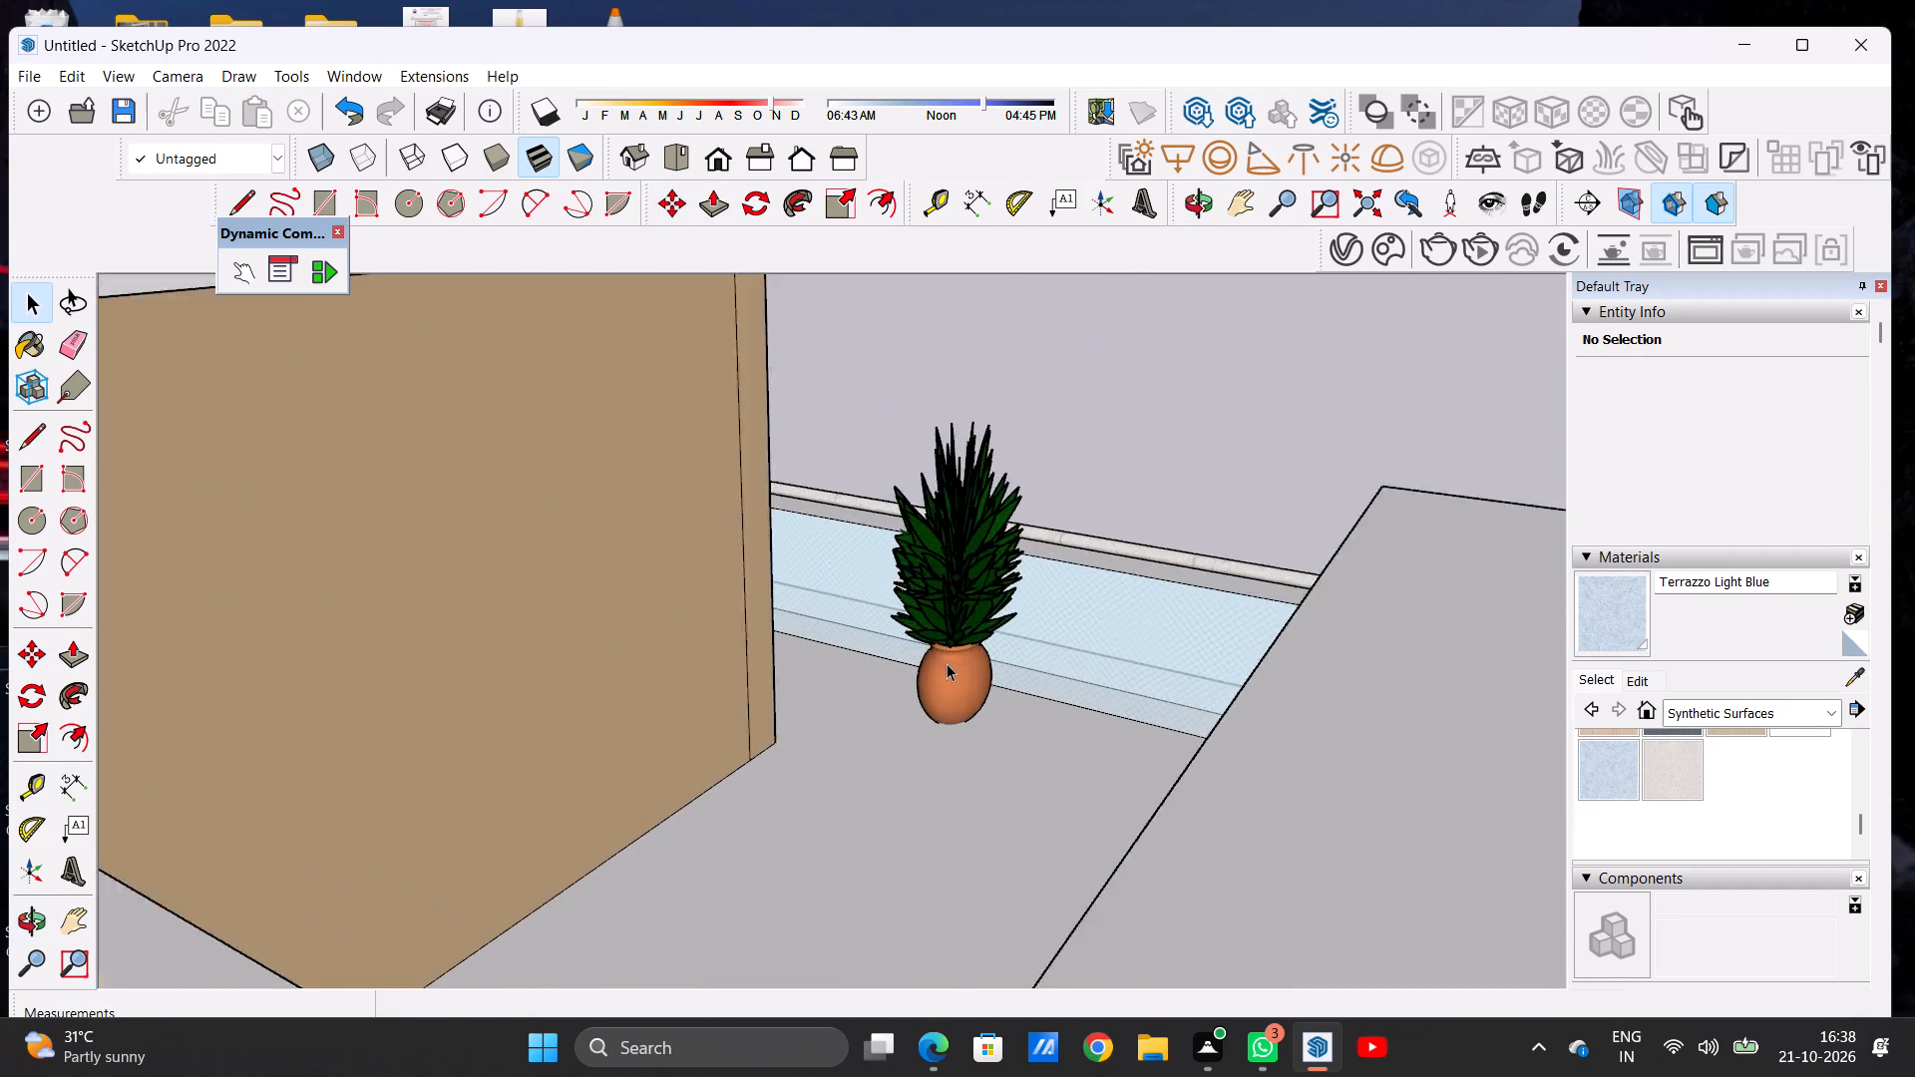
scroll(947, 663, "up", 7)
scroll(907, 823, "up", 1)
middle_click_drag(907, 823, 1038, 752)
scroll(859, 708, "down", 14)
scroll(853, 646, "down", 13)
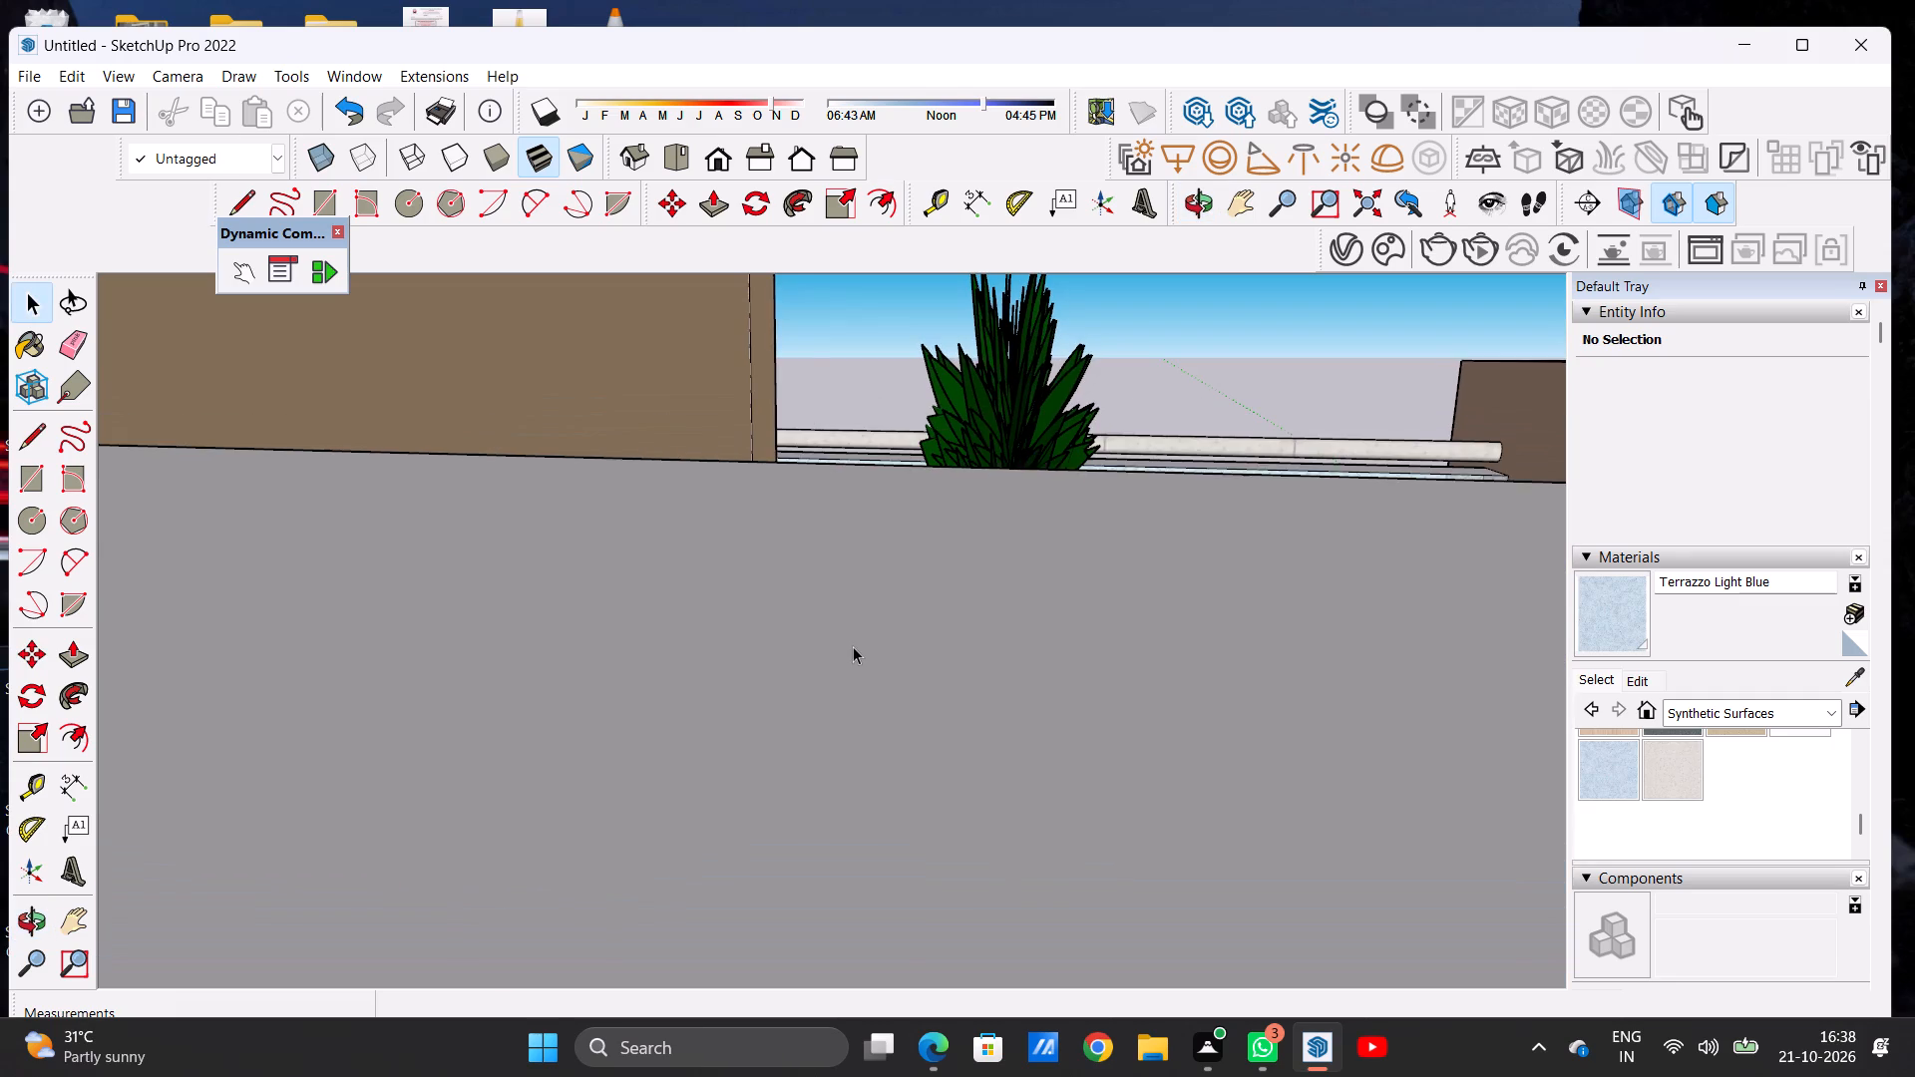
scroll(853, 646, "down", 17)
scroll(854, 687, "up", 1)
scroll(854, 687, "down", 10)
middle_click_drag(972, 616, 998, 733)
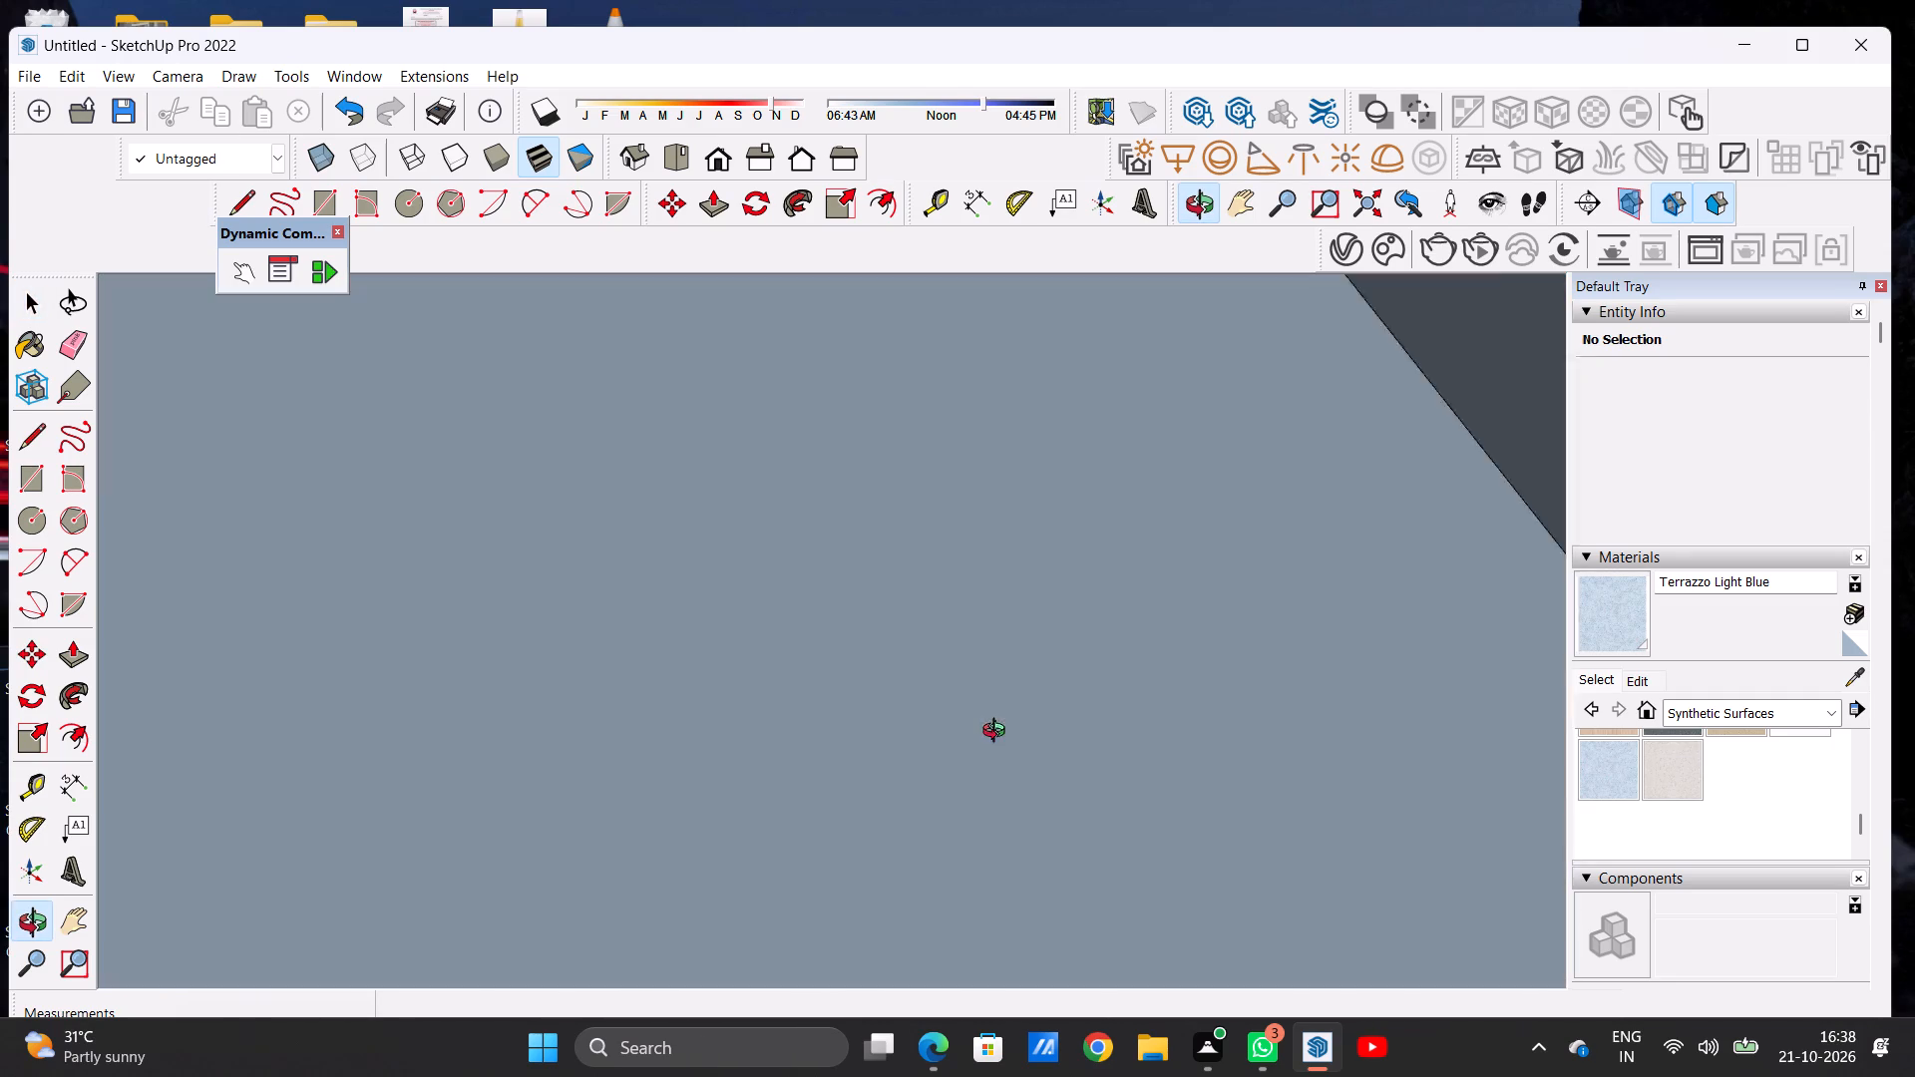
middle_click_drag(998, 733, 1026, 705)
scroll(1047, 696, "up", 3)
Move the potted plant by its bounding-box corner about 3' 4 3/8" across the terrace toward the neighbouring block's side wall.
left_click(980, 701)
scroll(861, 730, "down", 1)
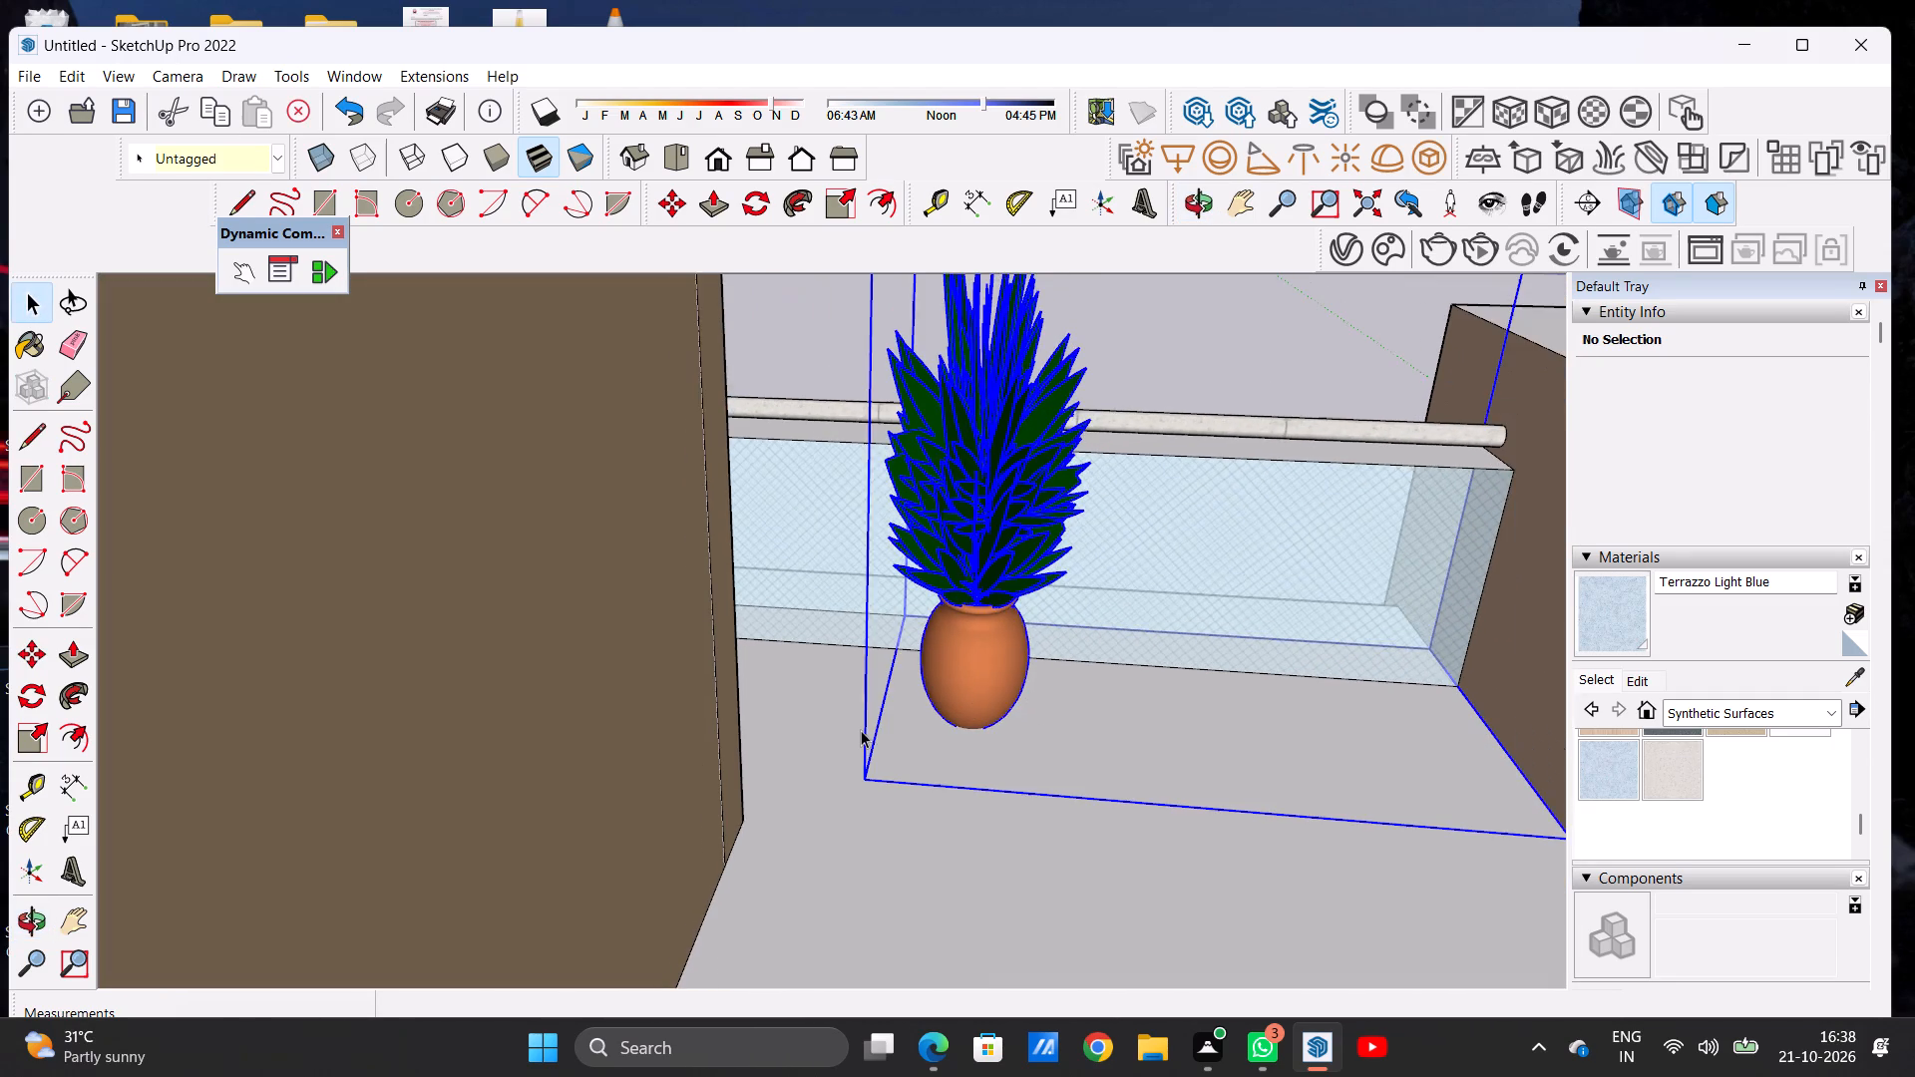
scroll(860, 730, "down", 4)
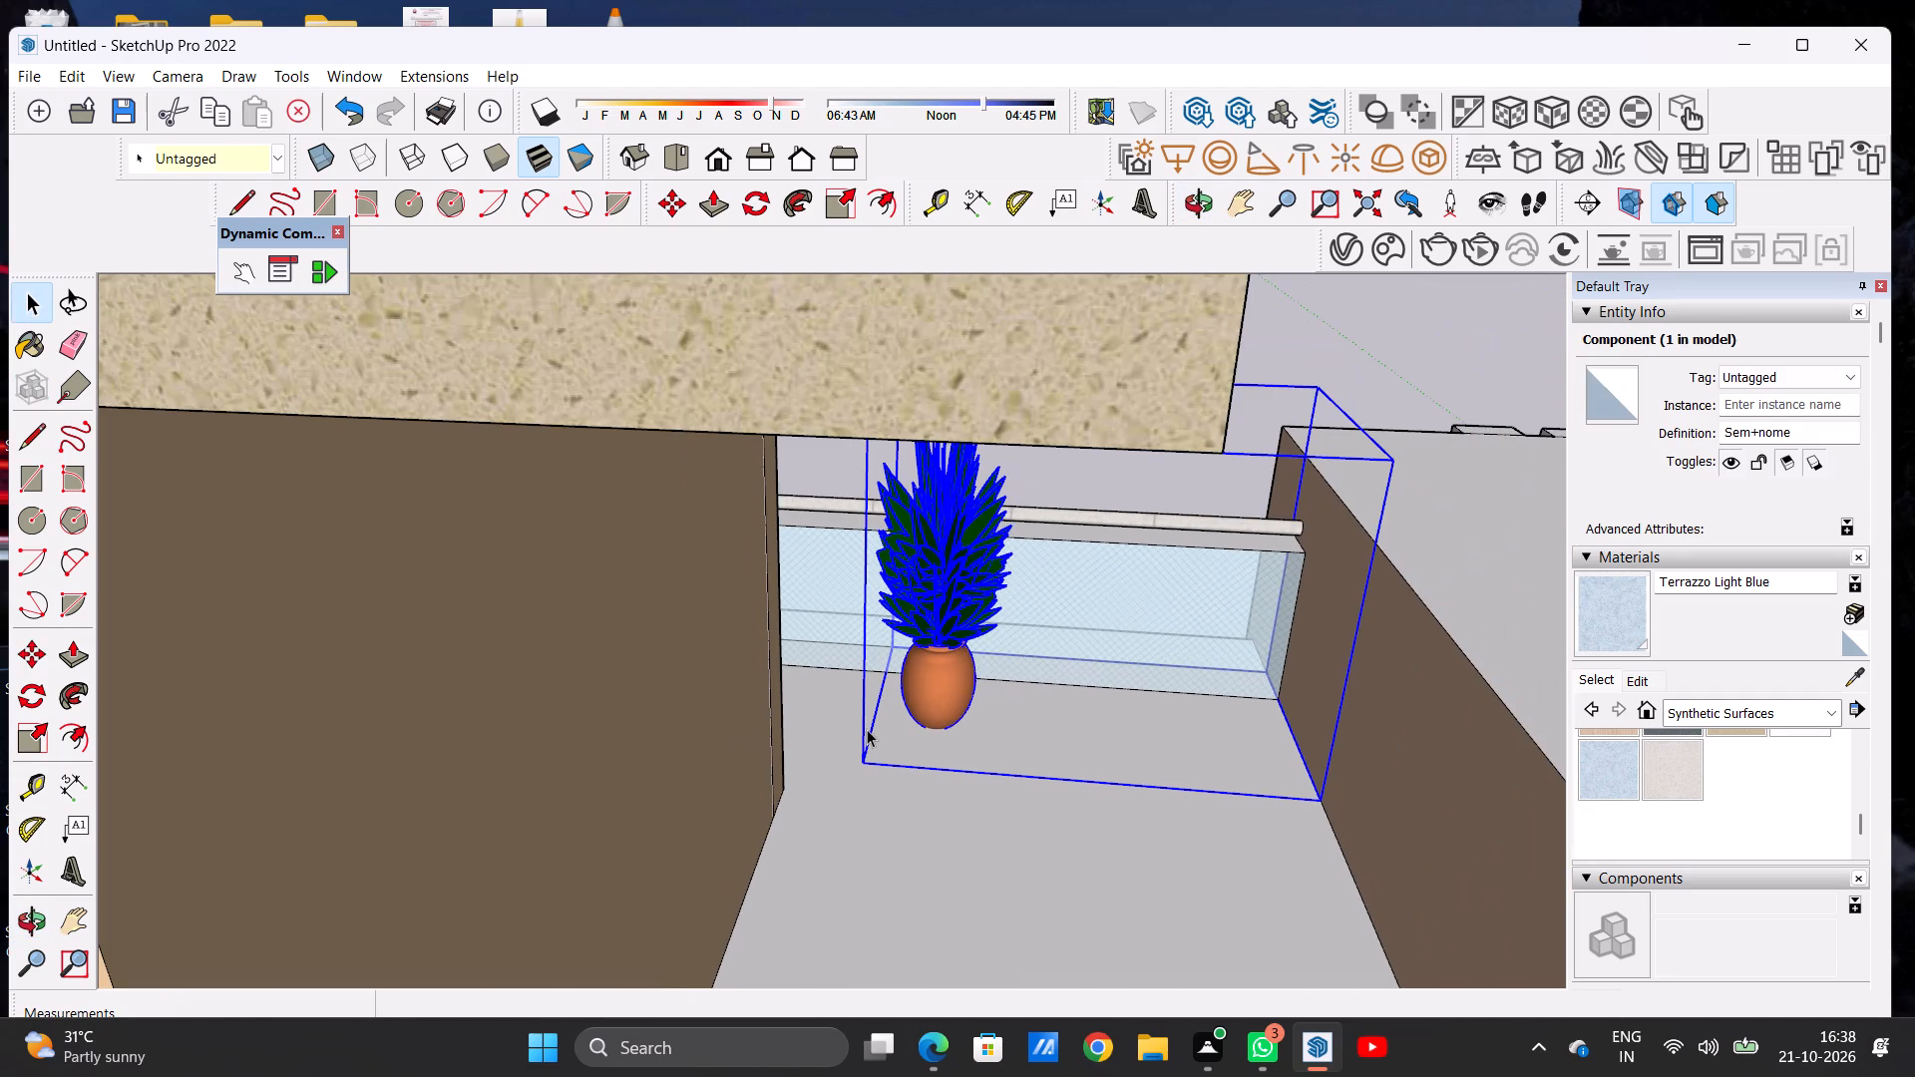
key("m")
left_click(1332, 806)
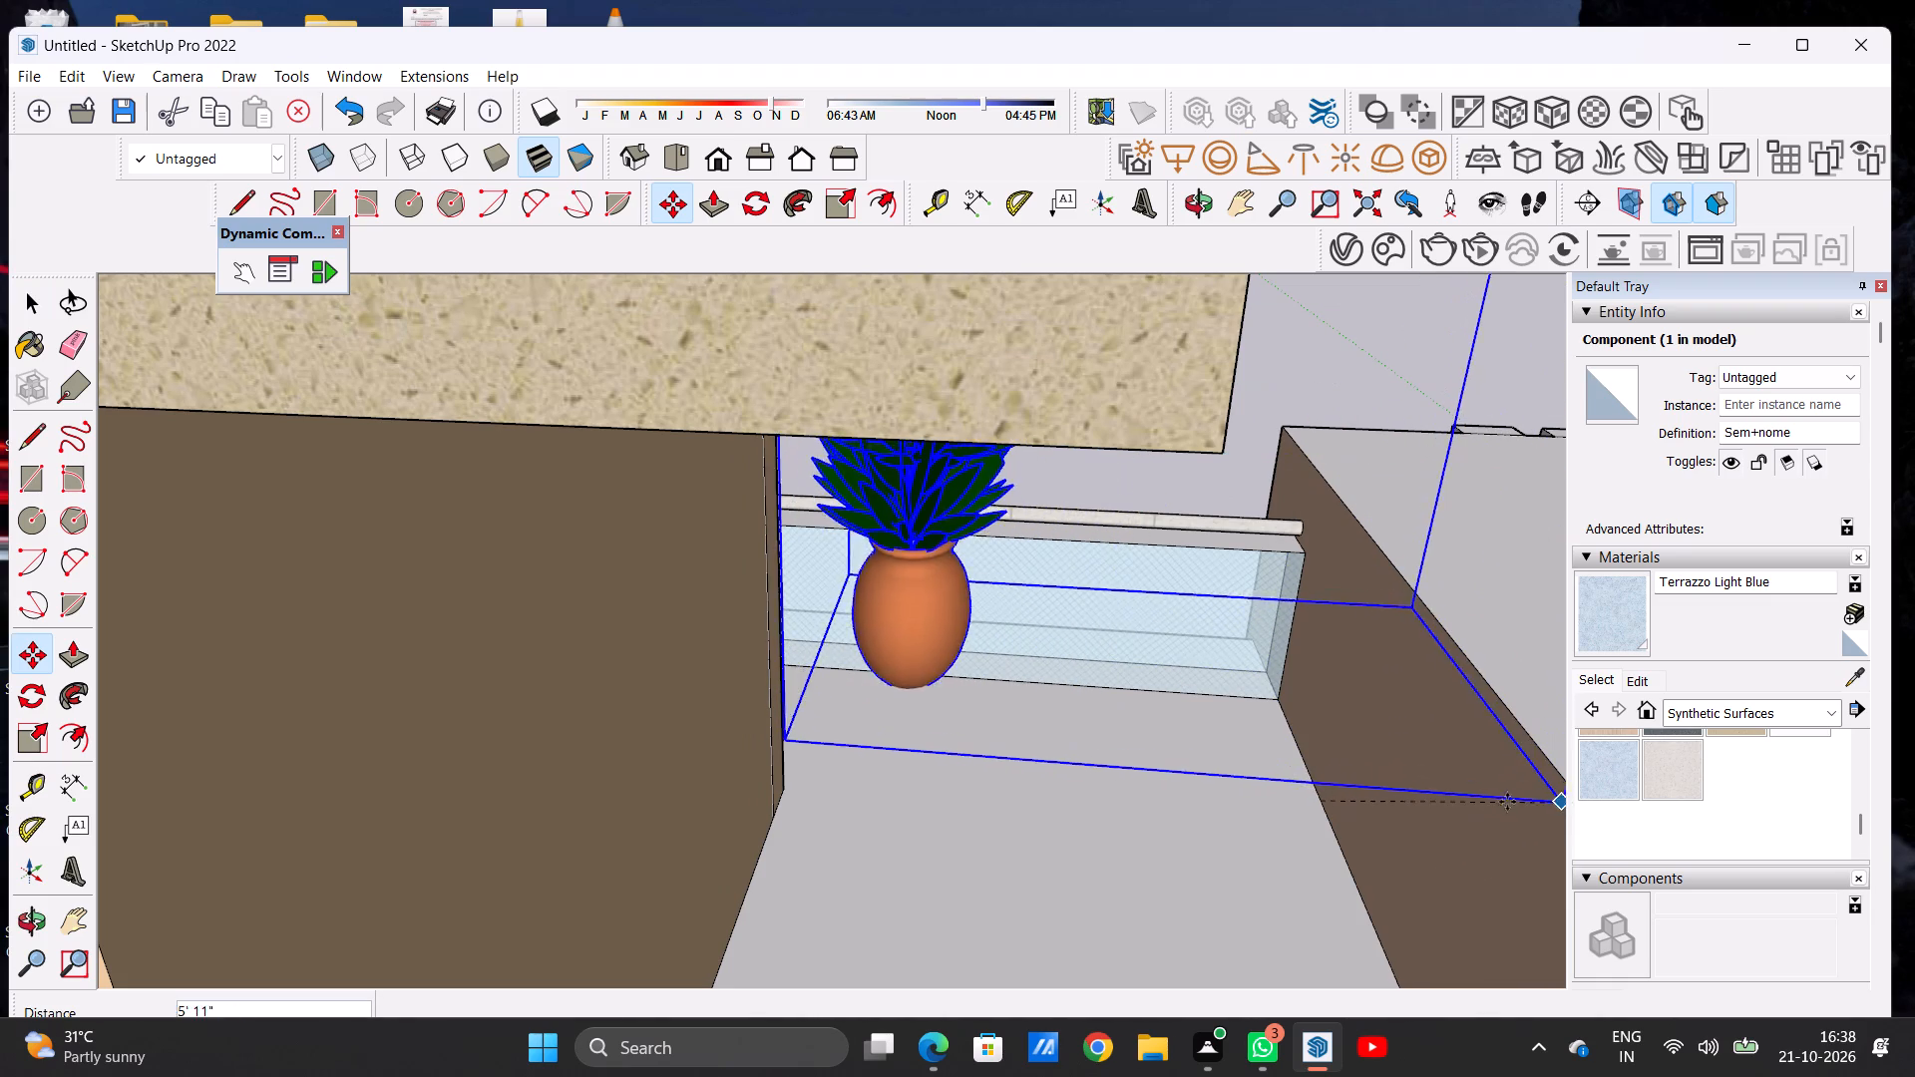
key("space")
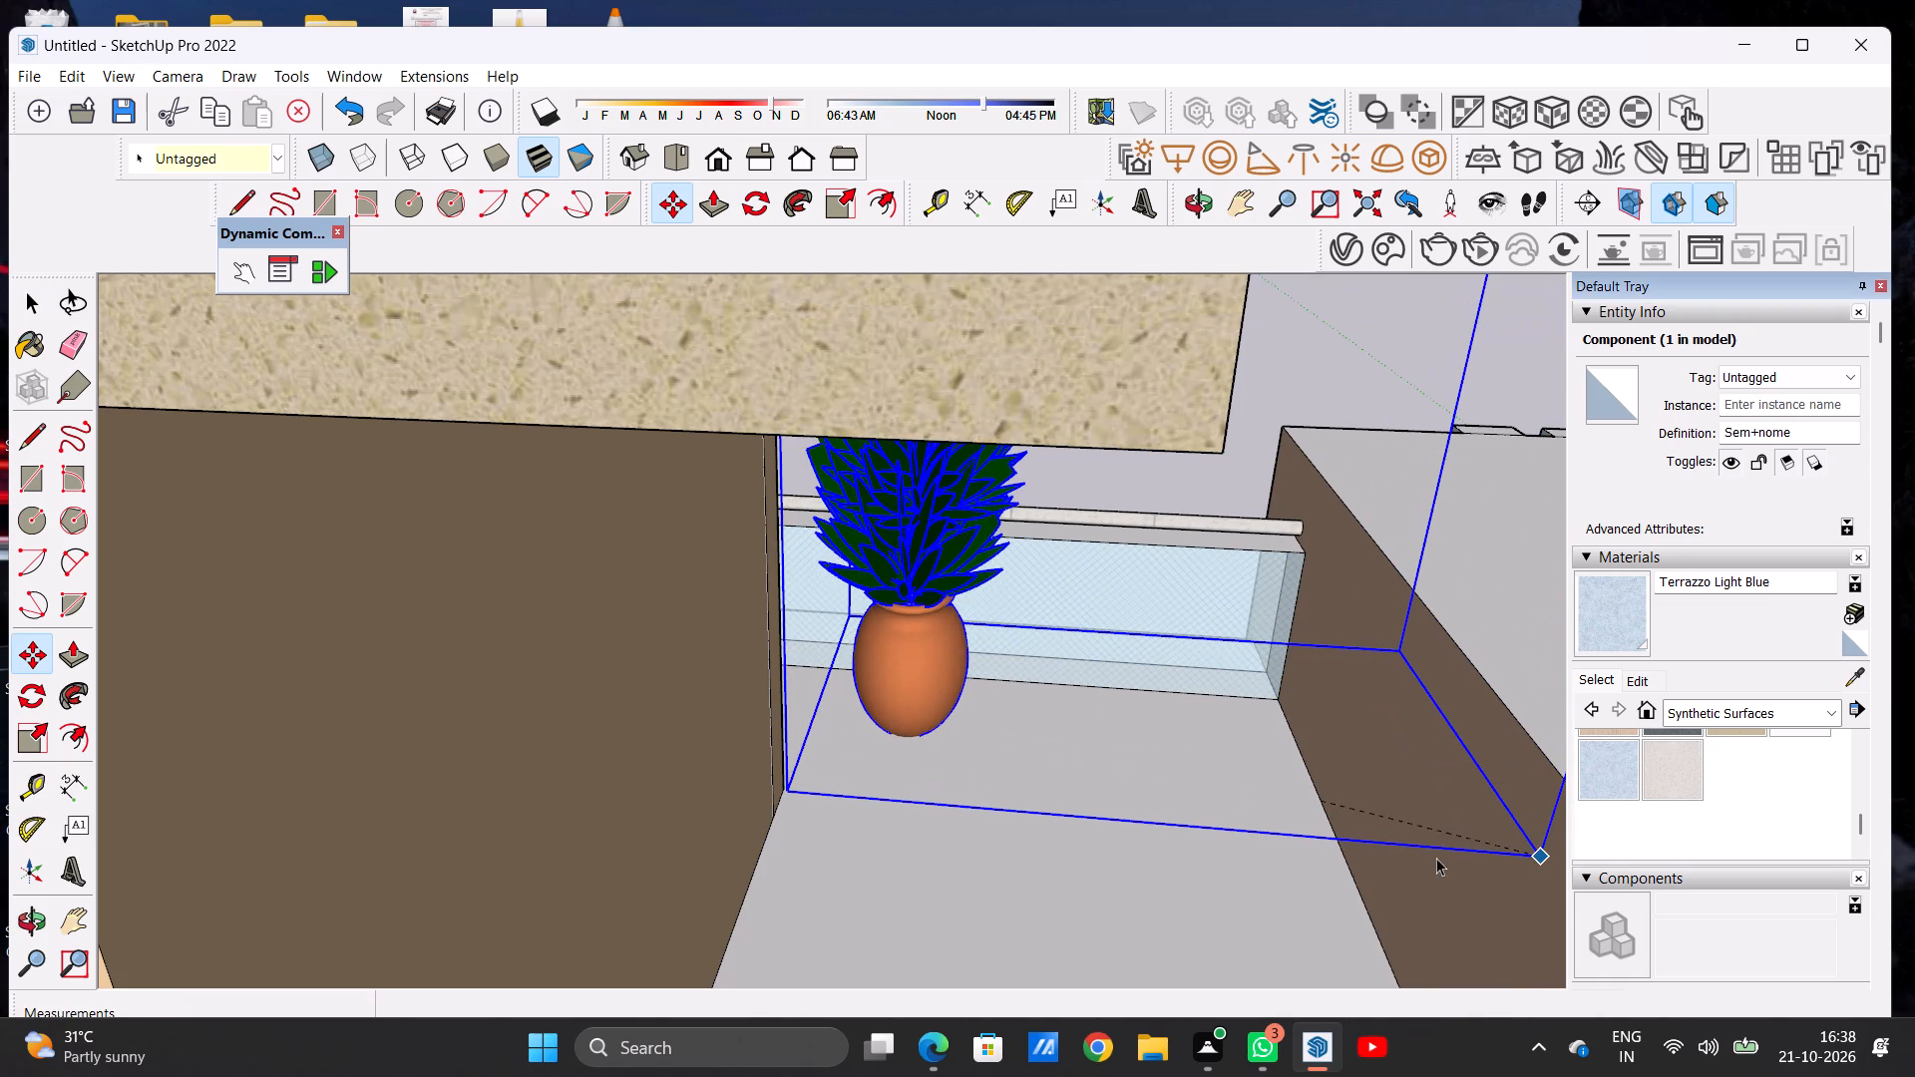
key("m")
left_click(870, 769)
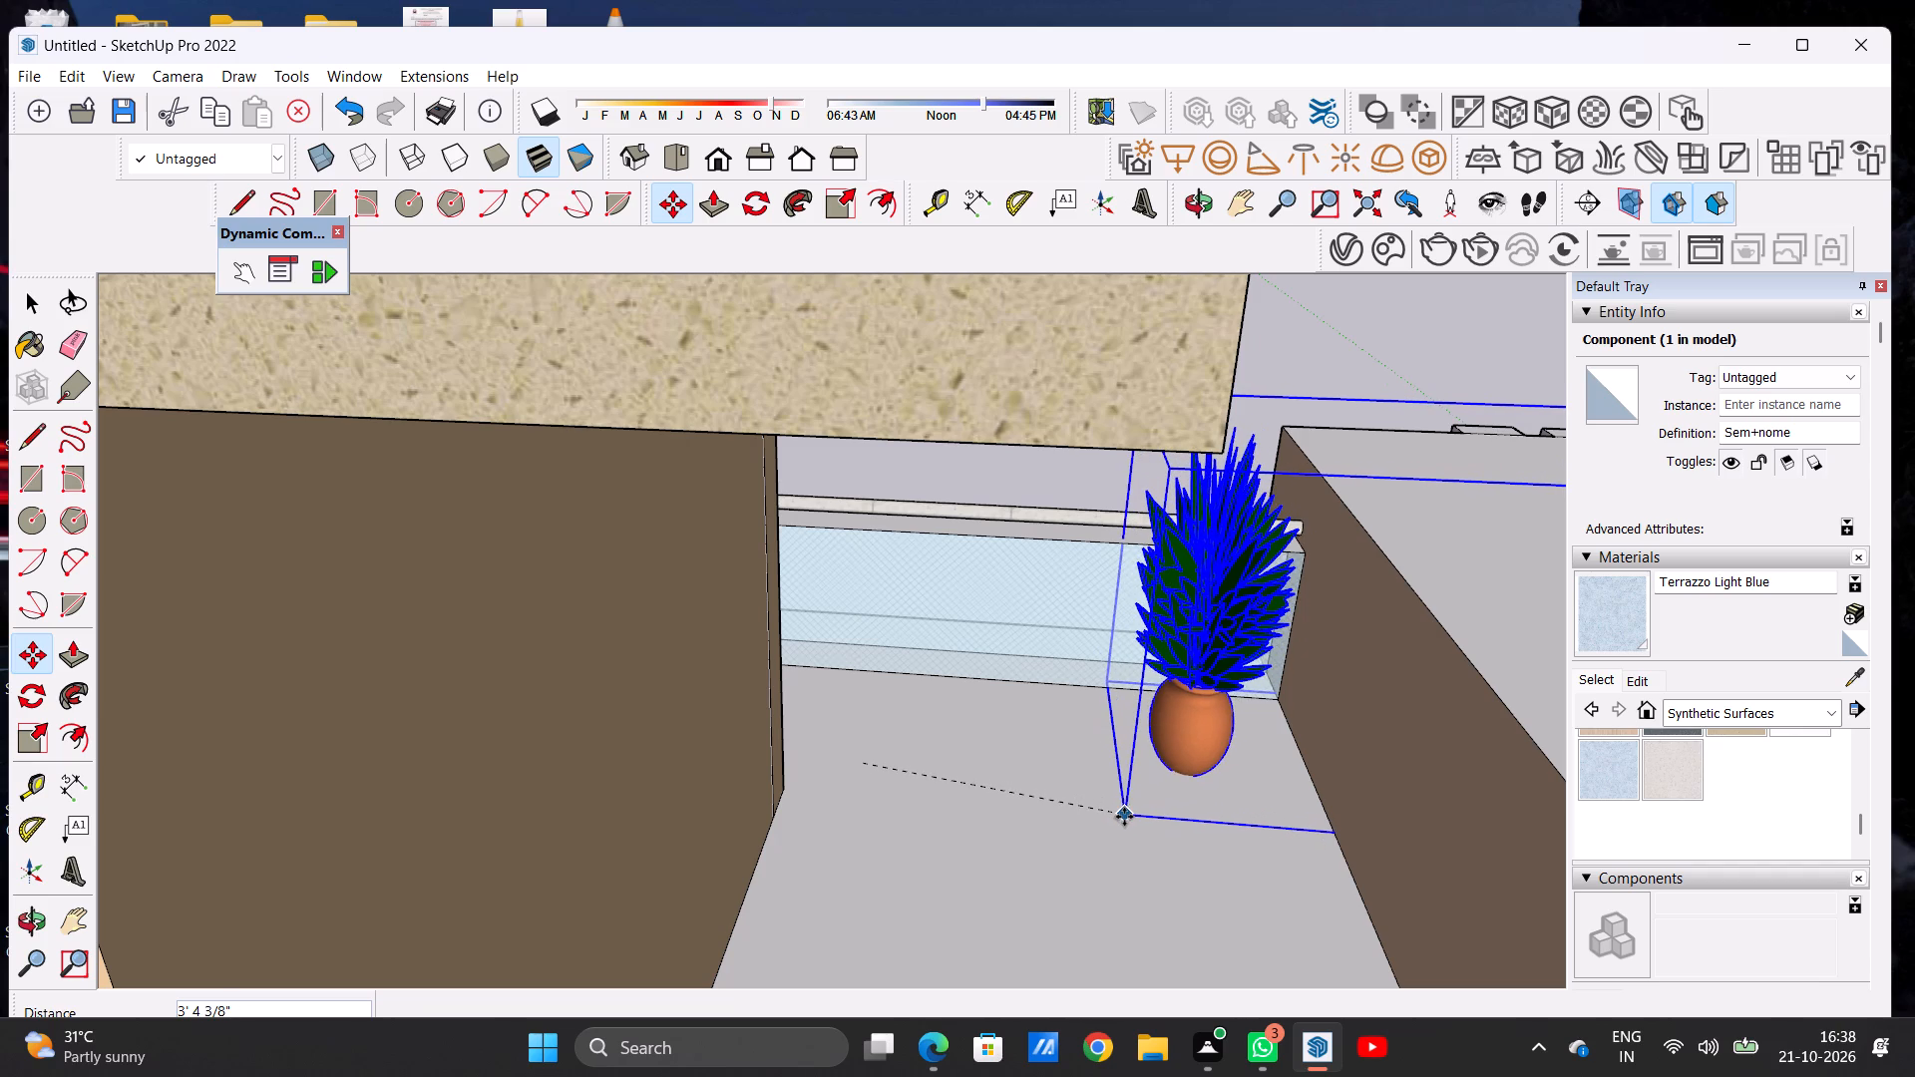
left_click(1124, 817)
key("space")
left_click(973, 772)
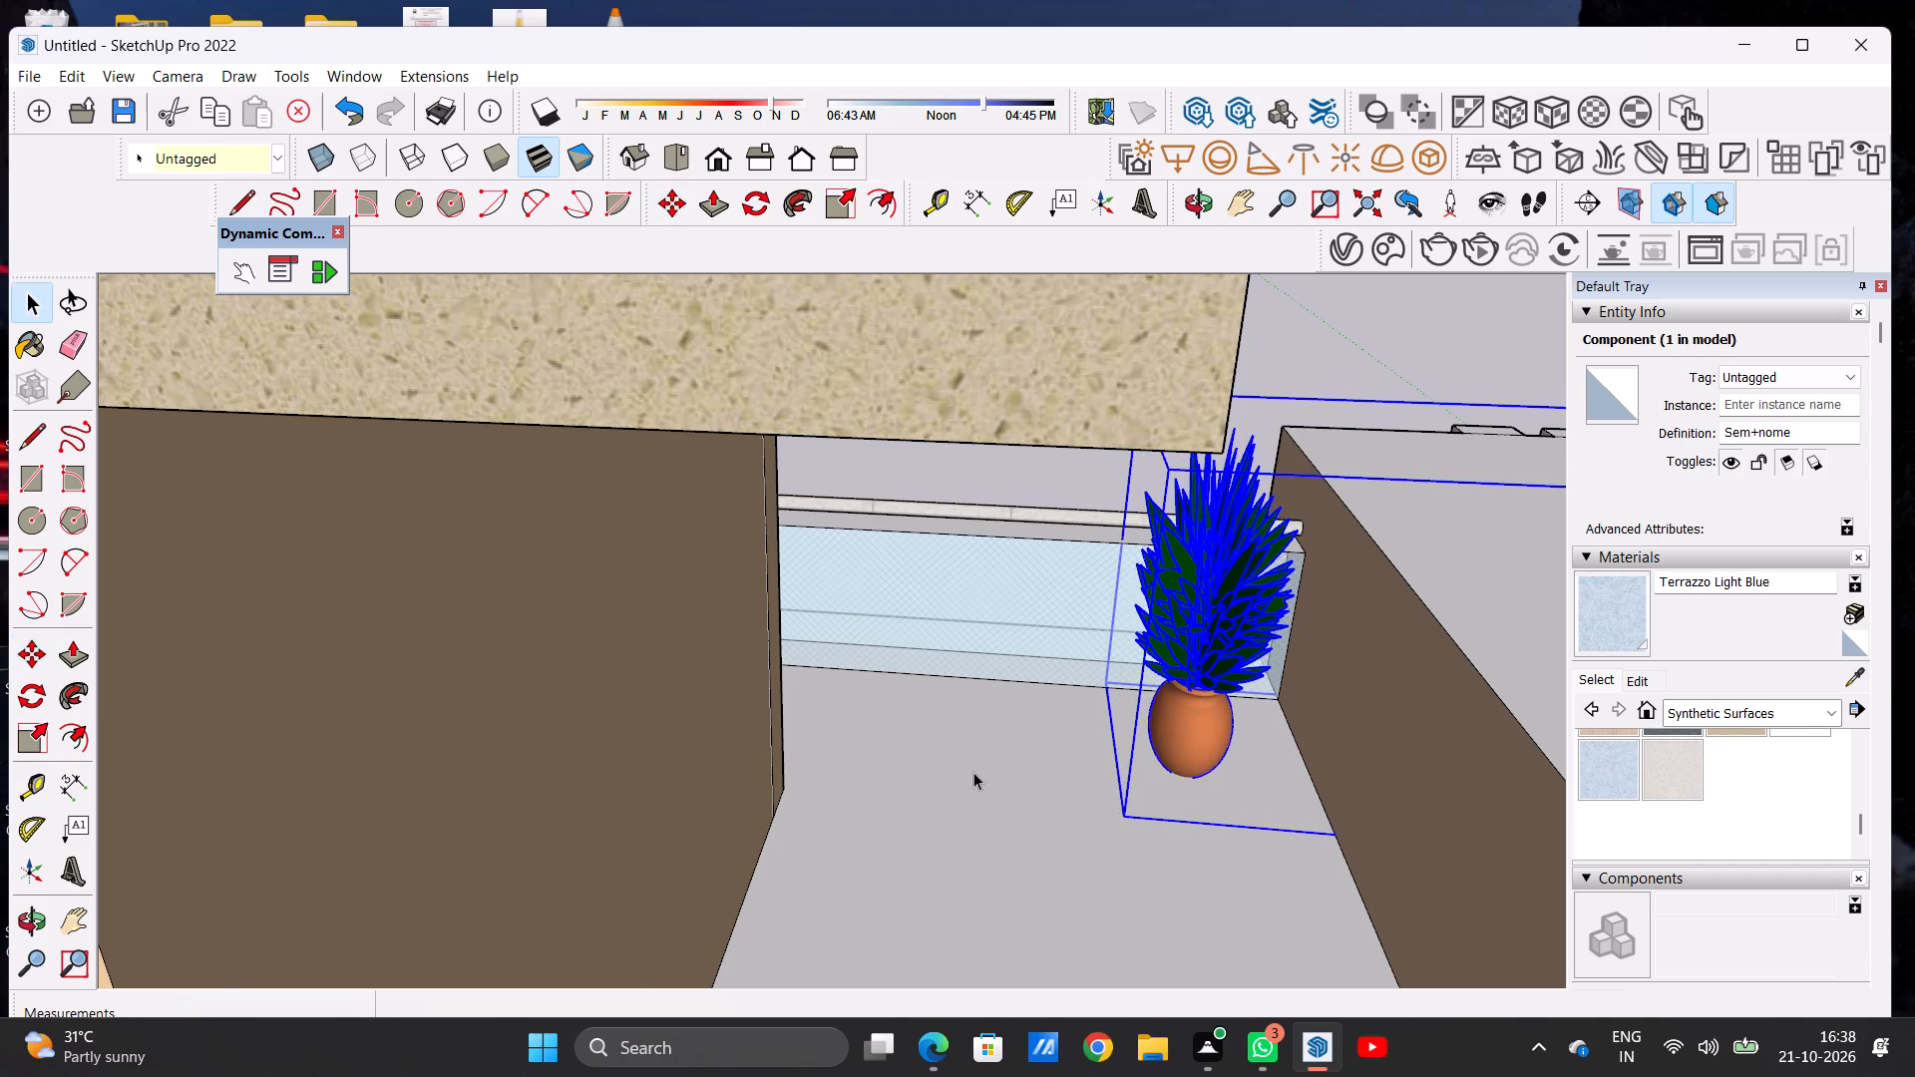
scroll(878, 775, "down", 7)
left_click(1142, 547)
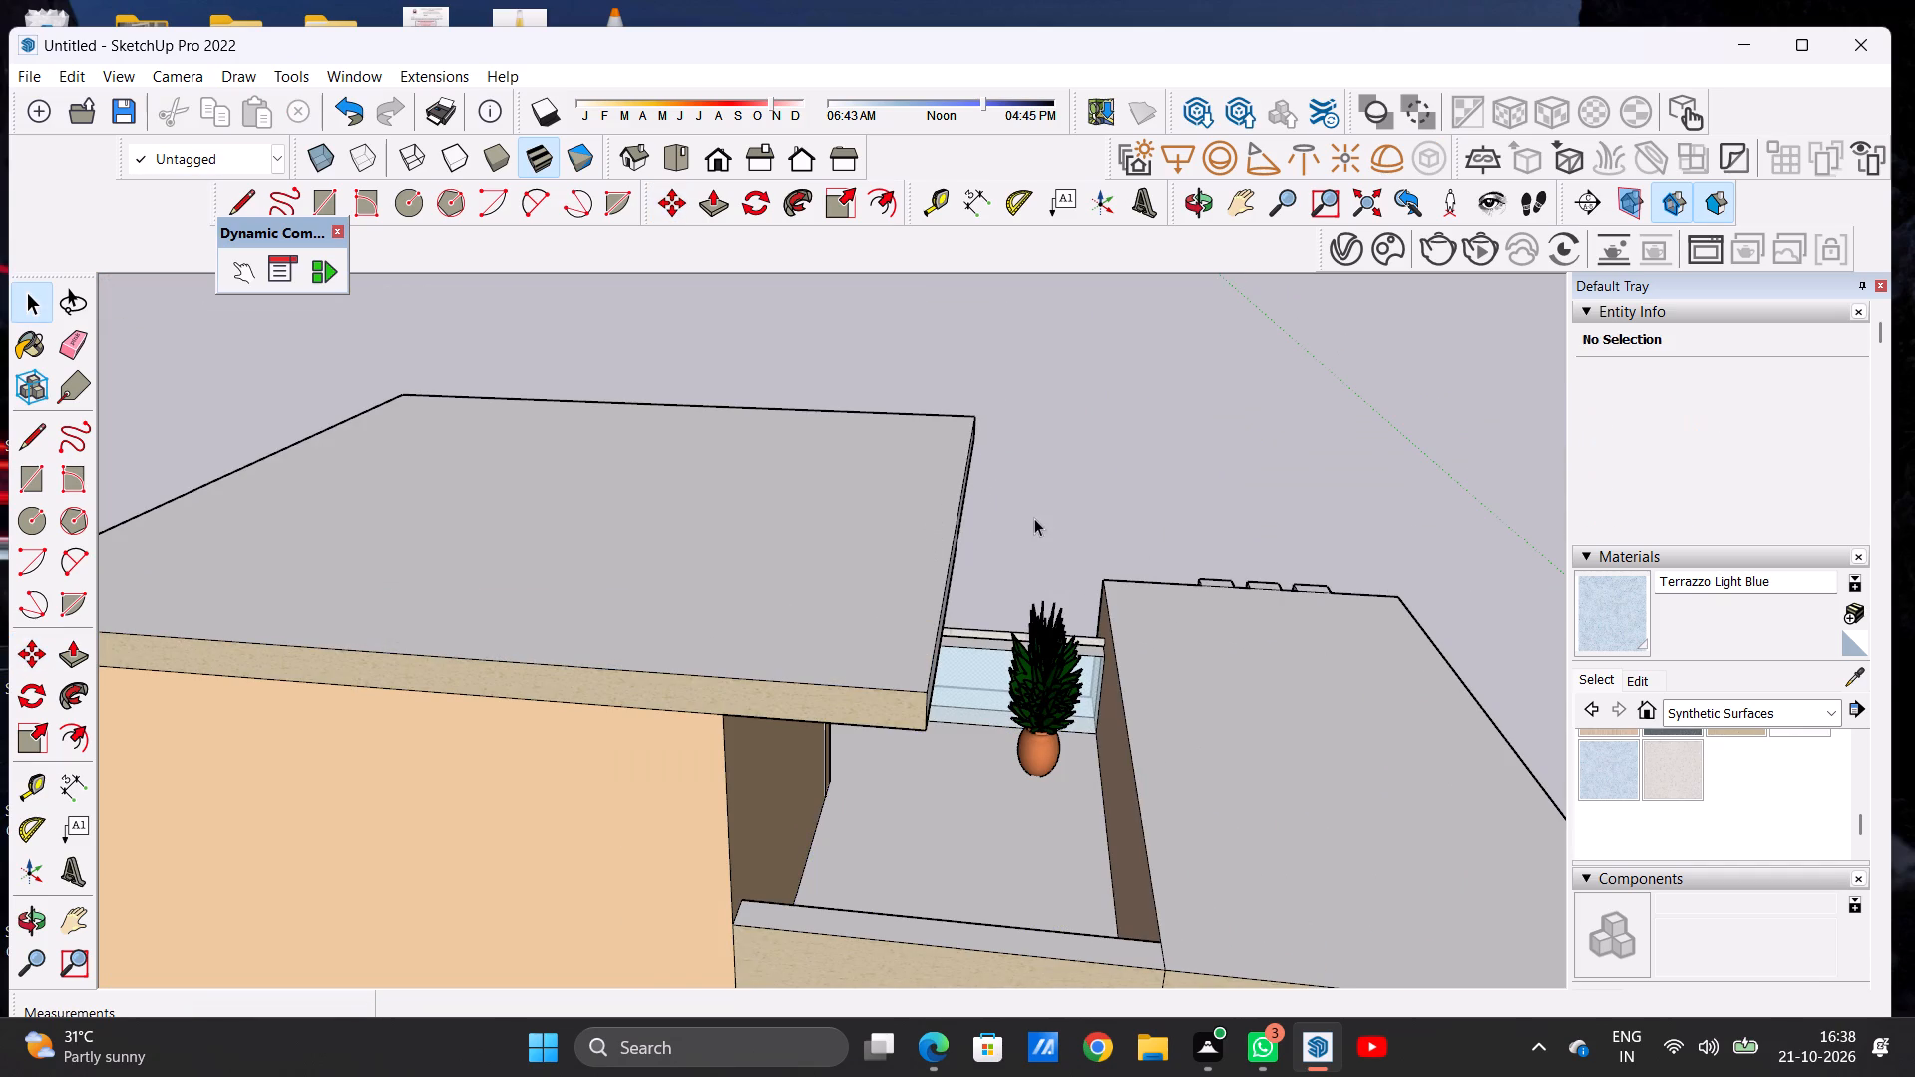
left_click(1034, 518)
Copy the potted plant about 8' 7 7/8" along the glass railing to the terrace end beside the white vertical fins.
middle_click_drag(1159, 602, 18, 640)
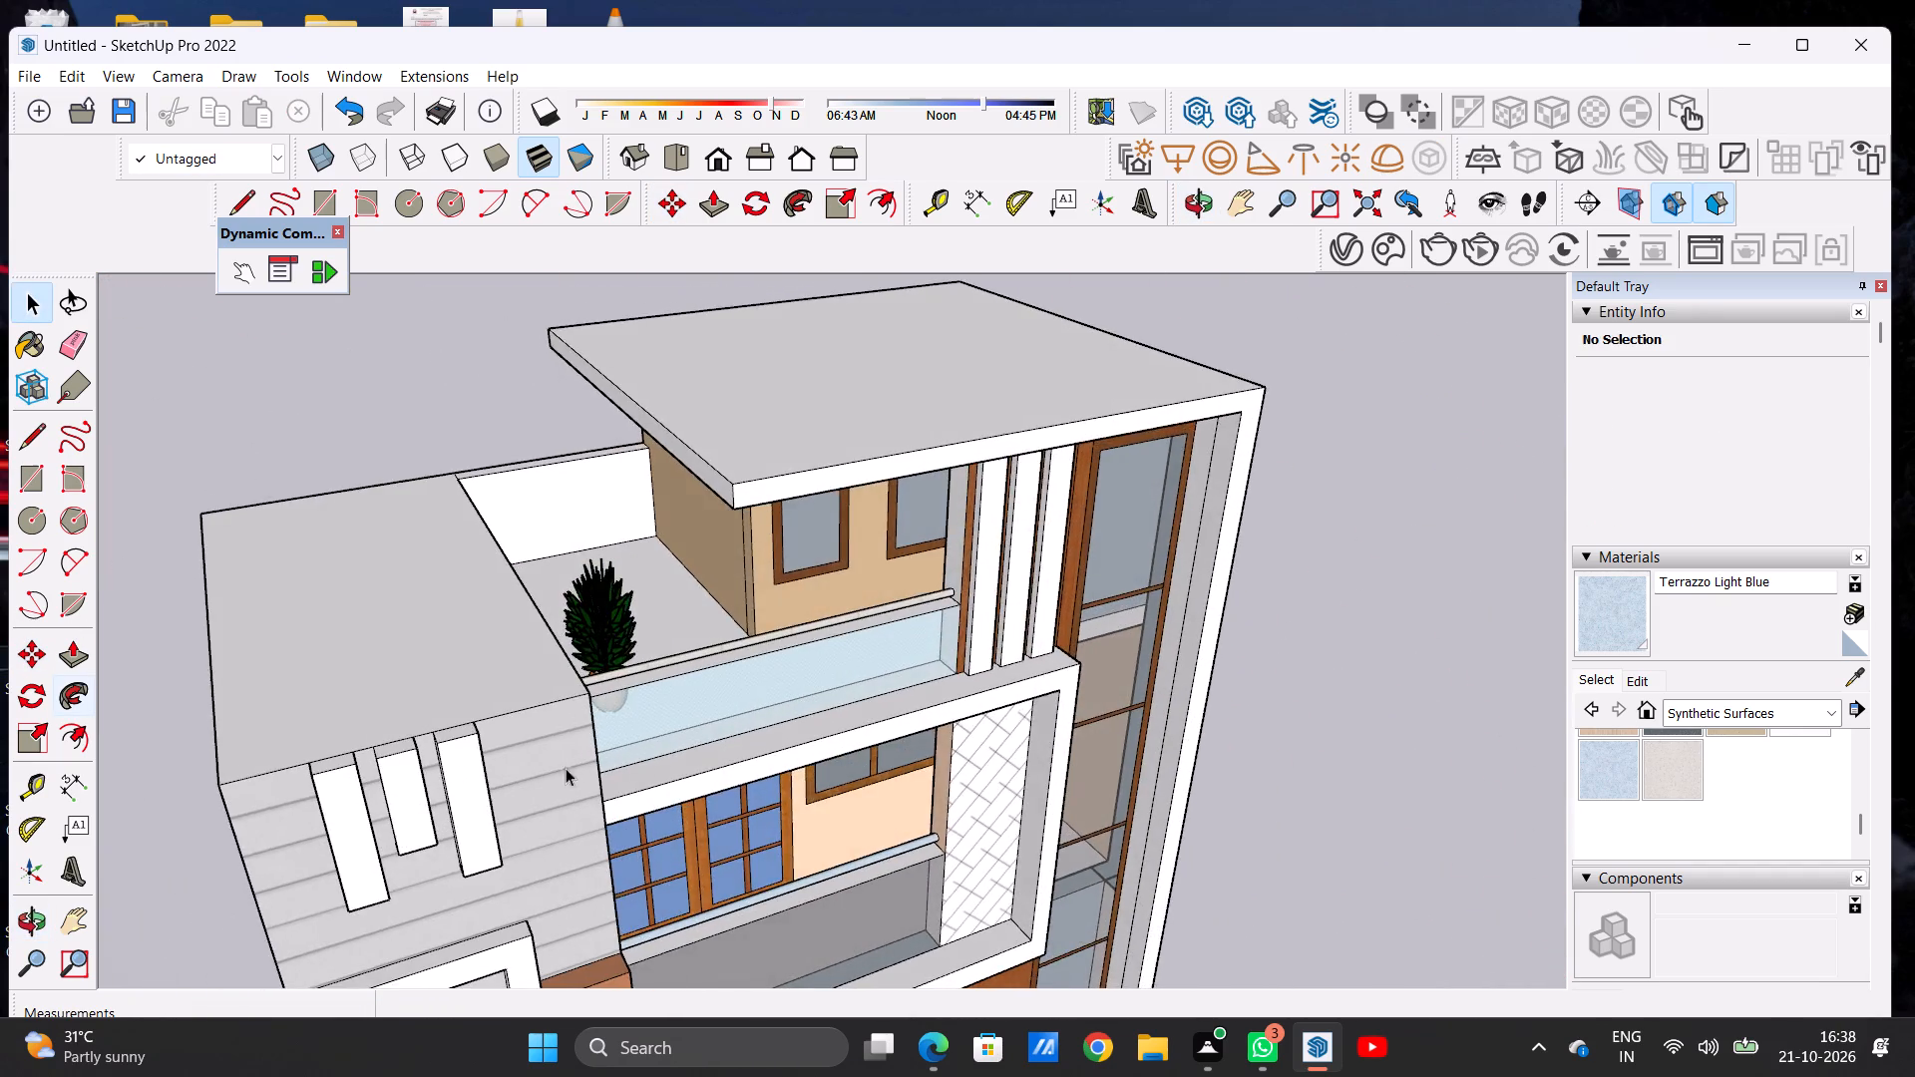
scroll(605, 753, "down", 6)
middle_click_drag(853, 760, 616, 591)
scroll(601, 606, "up", 6)
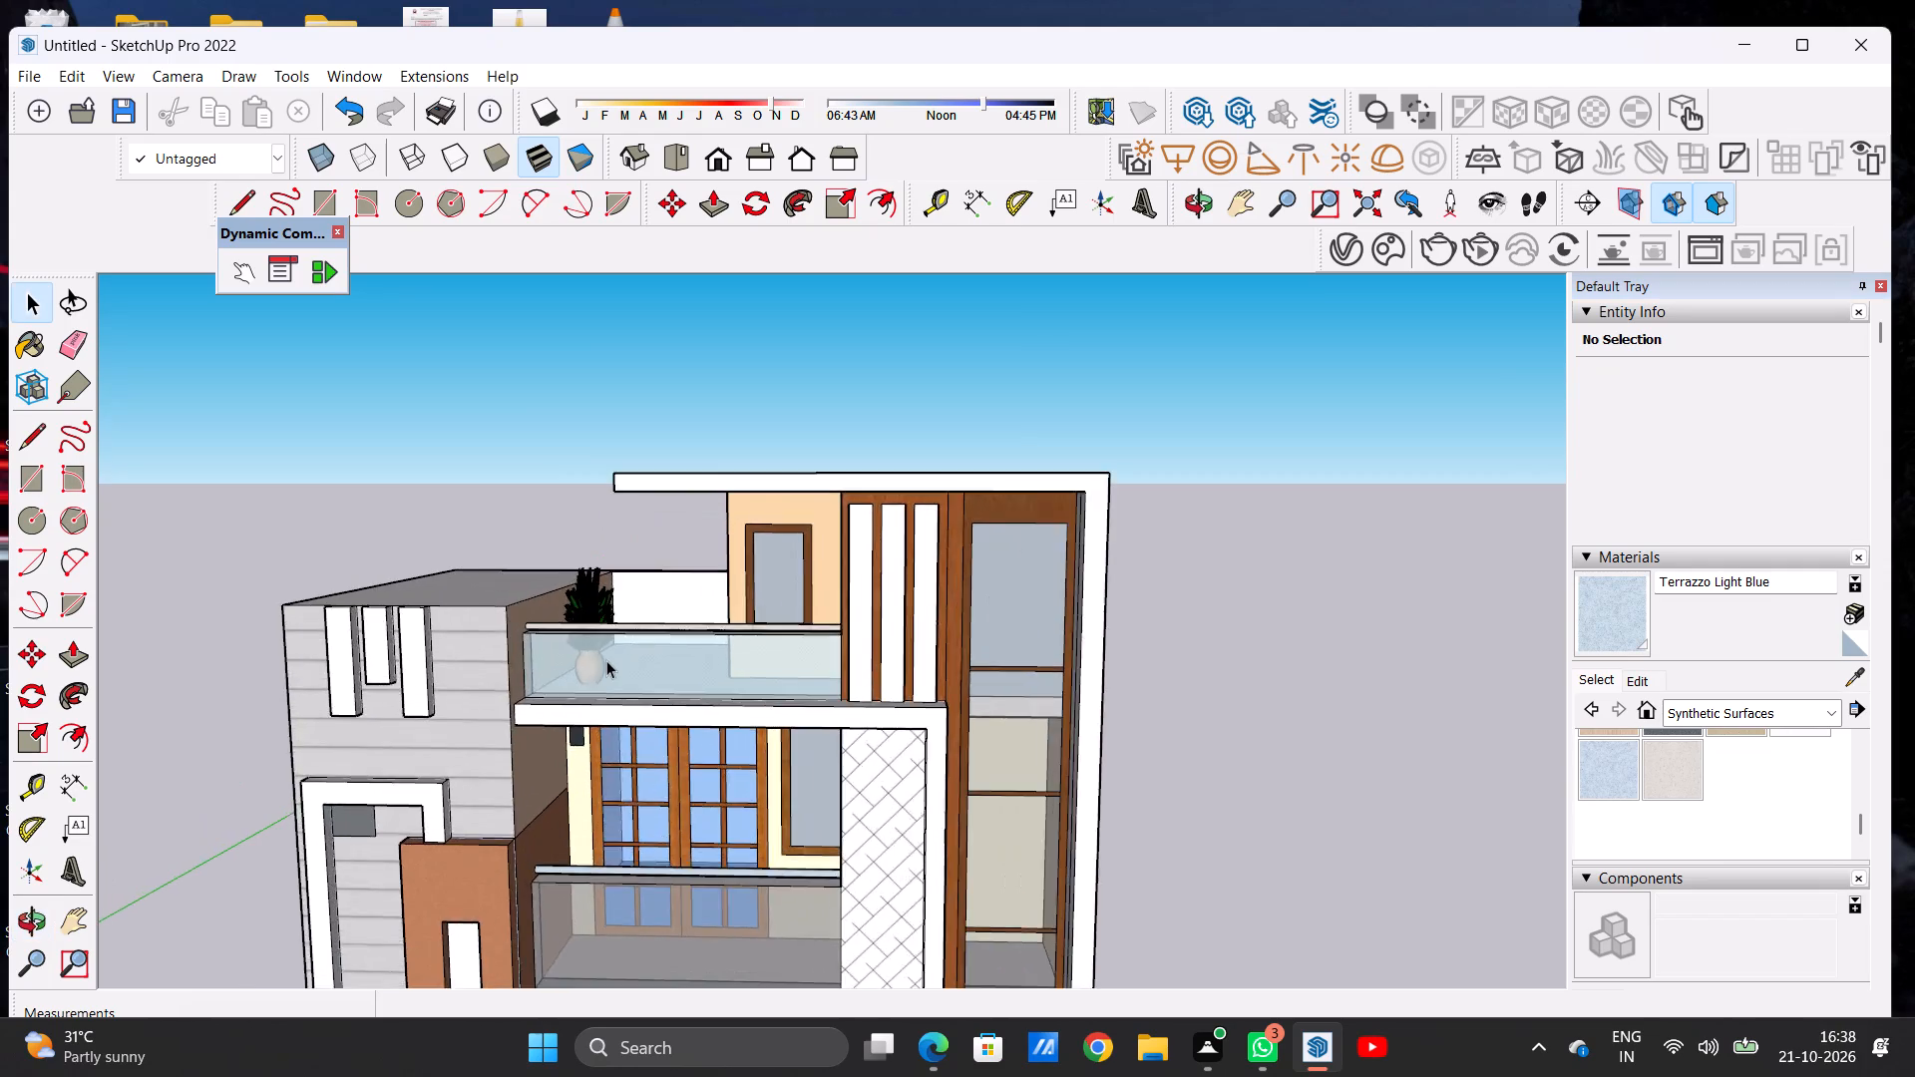
scroll(606, 660, "up", 7)
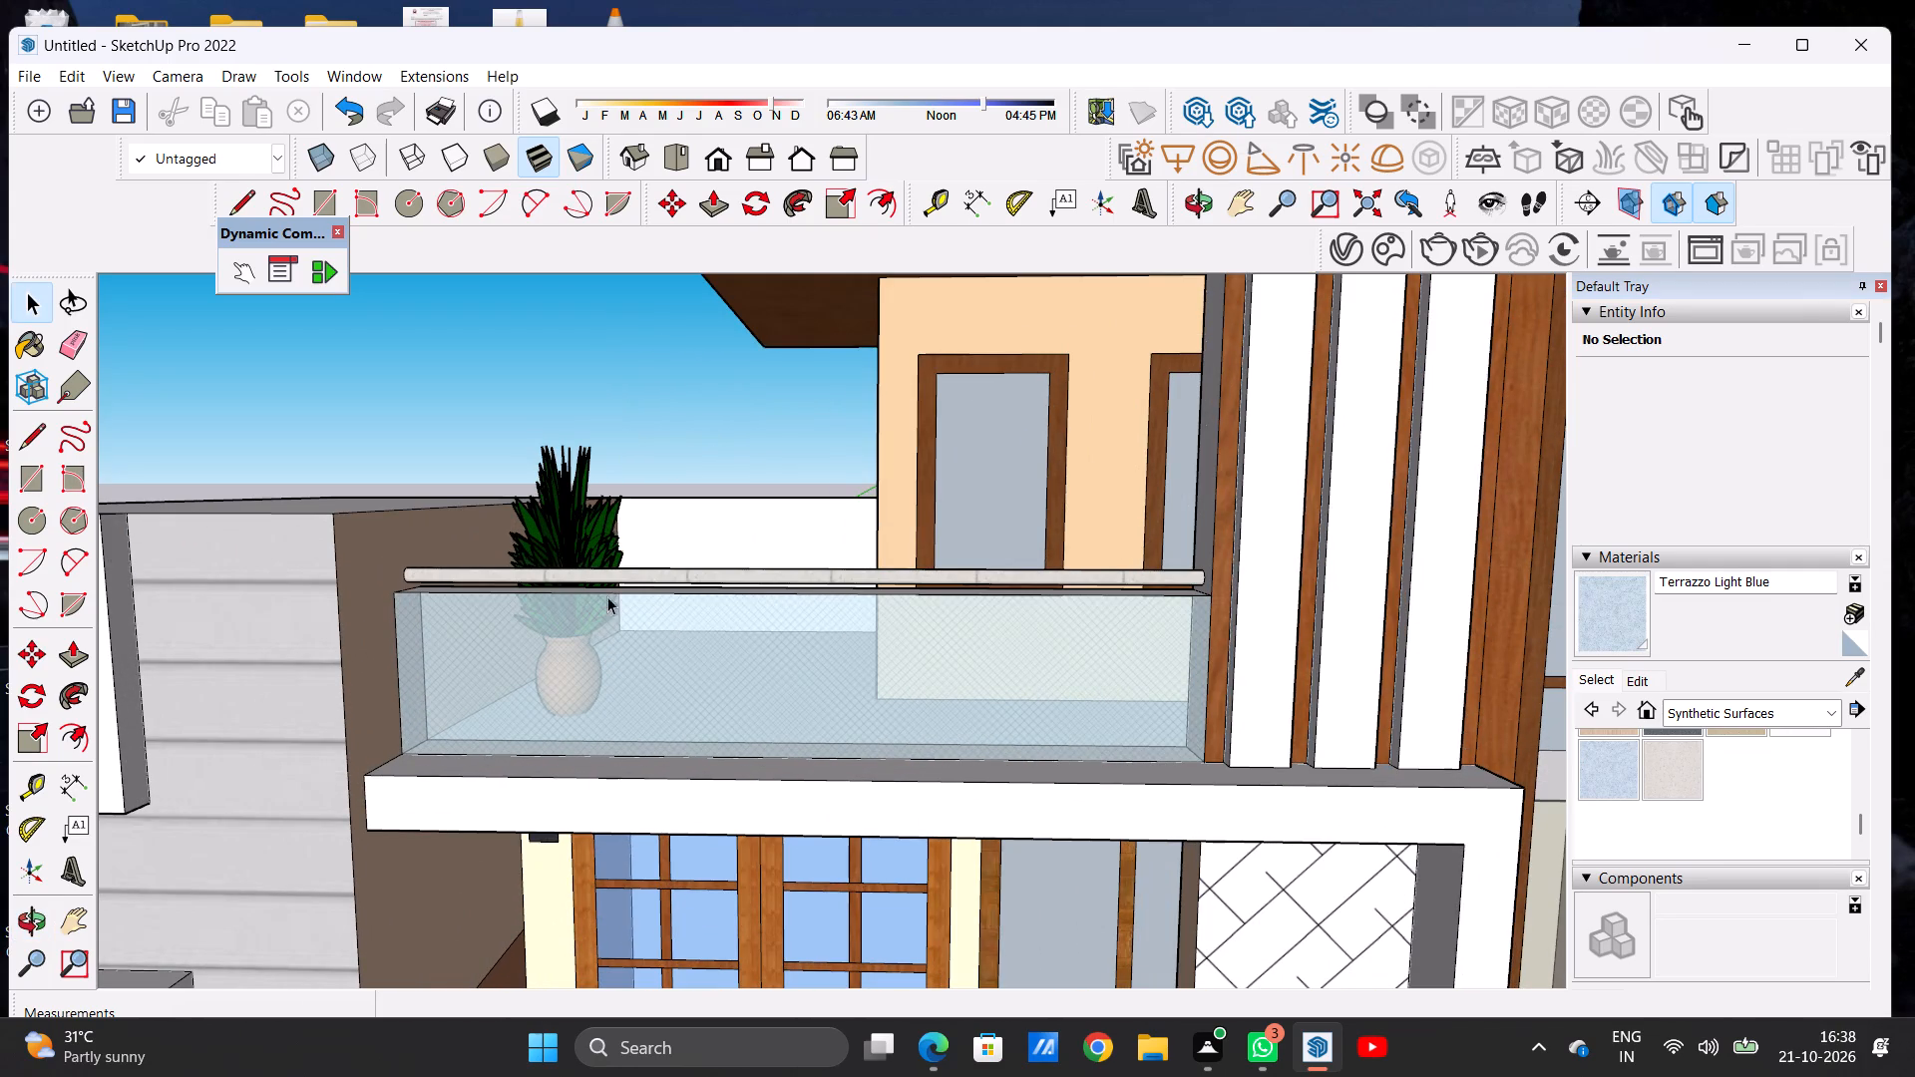
scroll(580, 575, "down", 7)
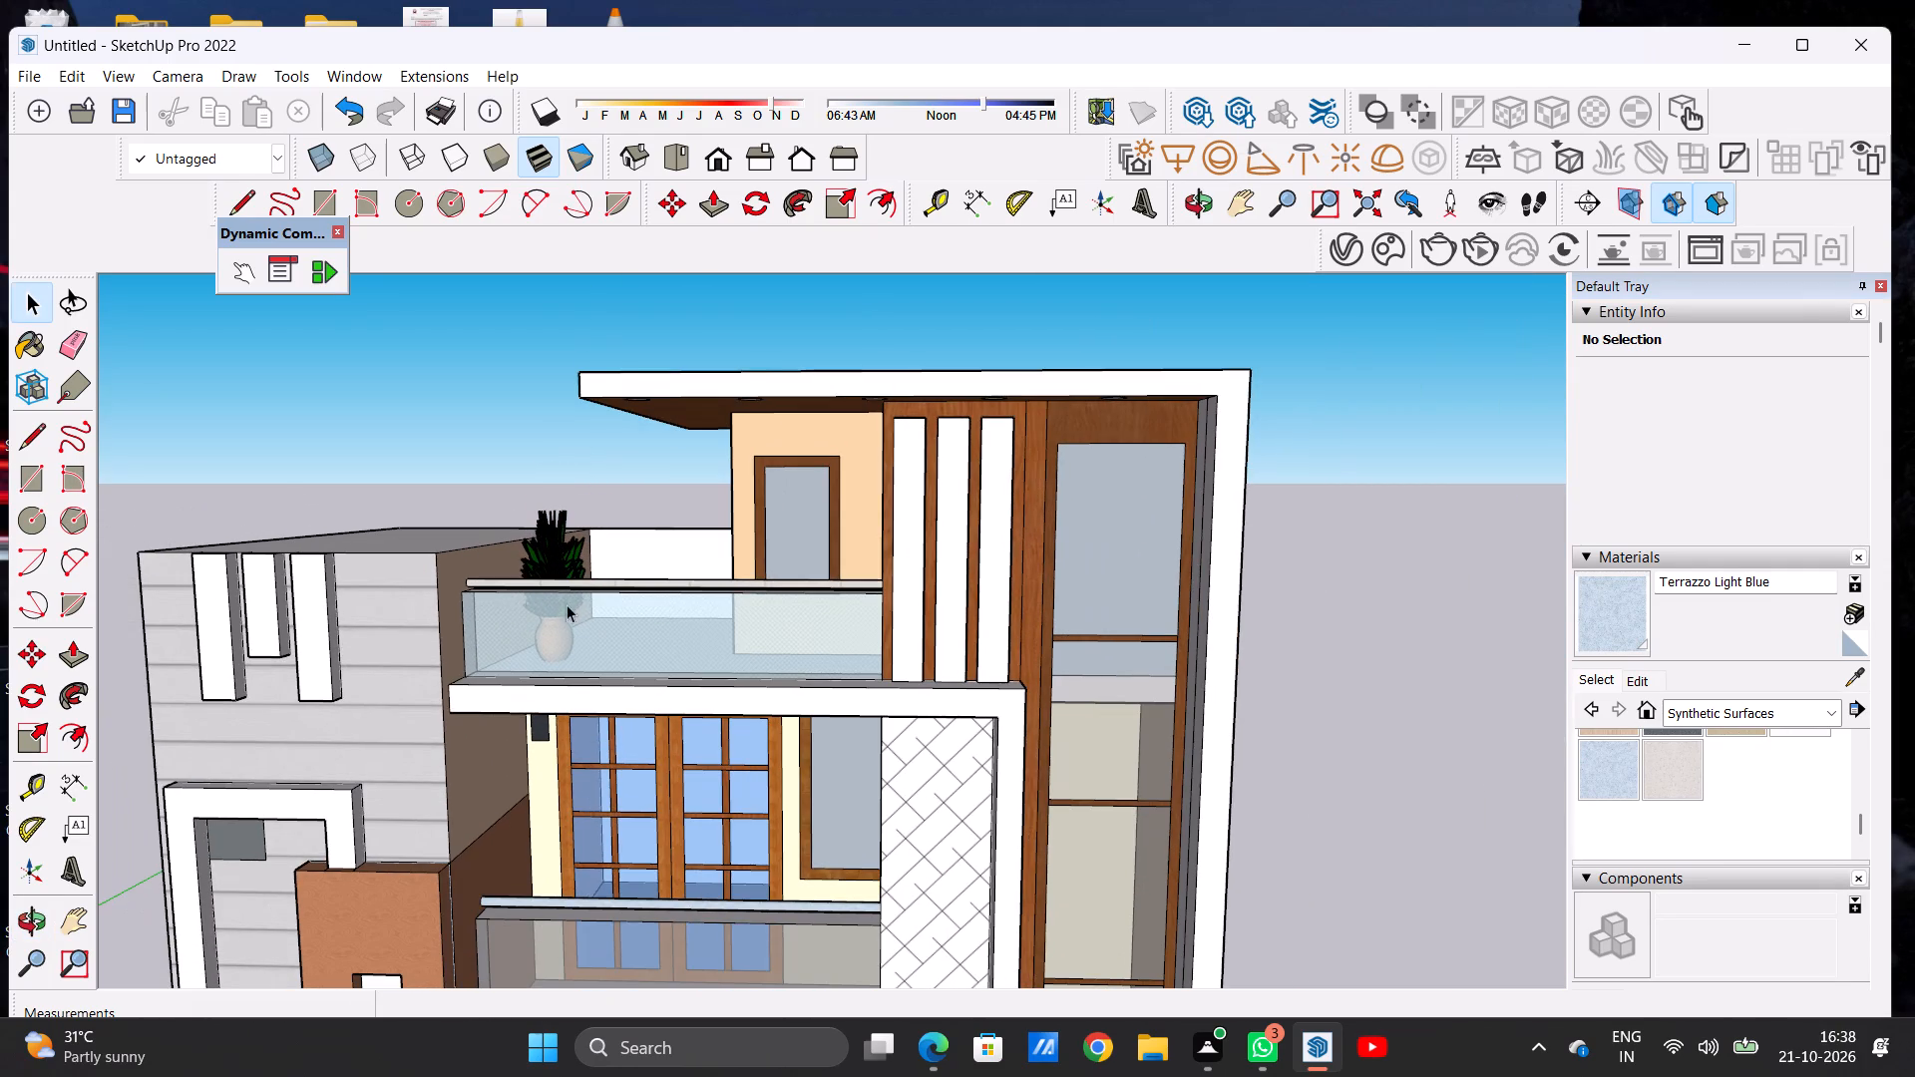
left_click(549, 555)
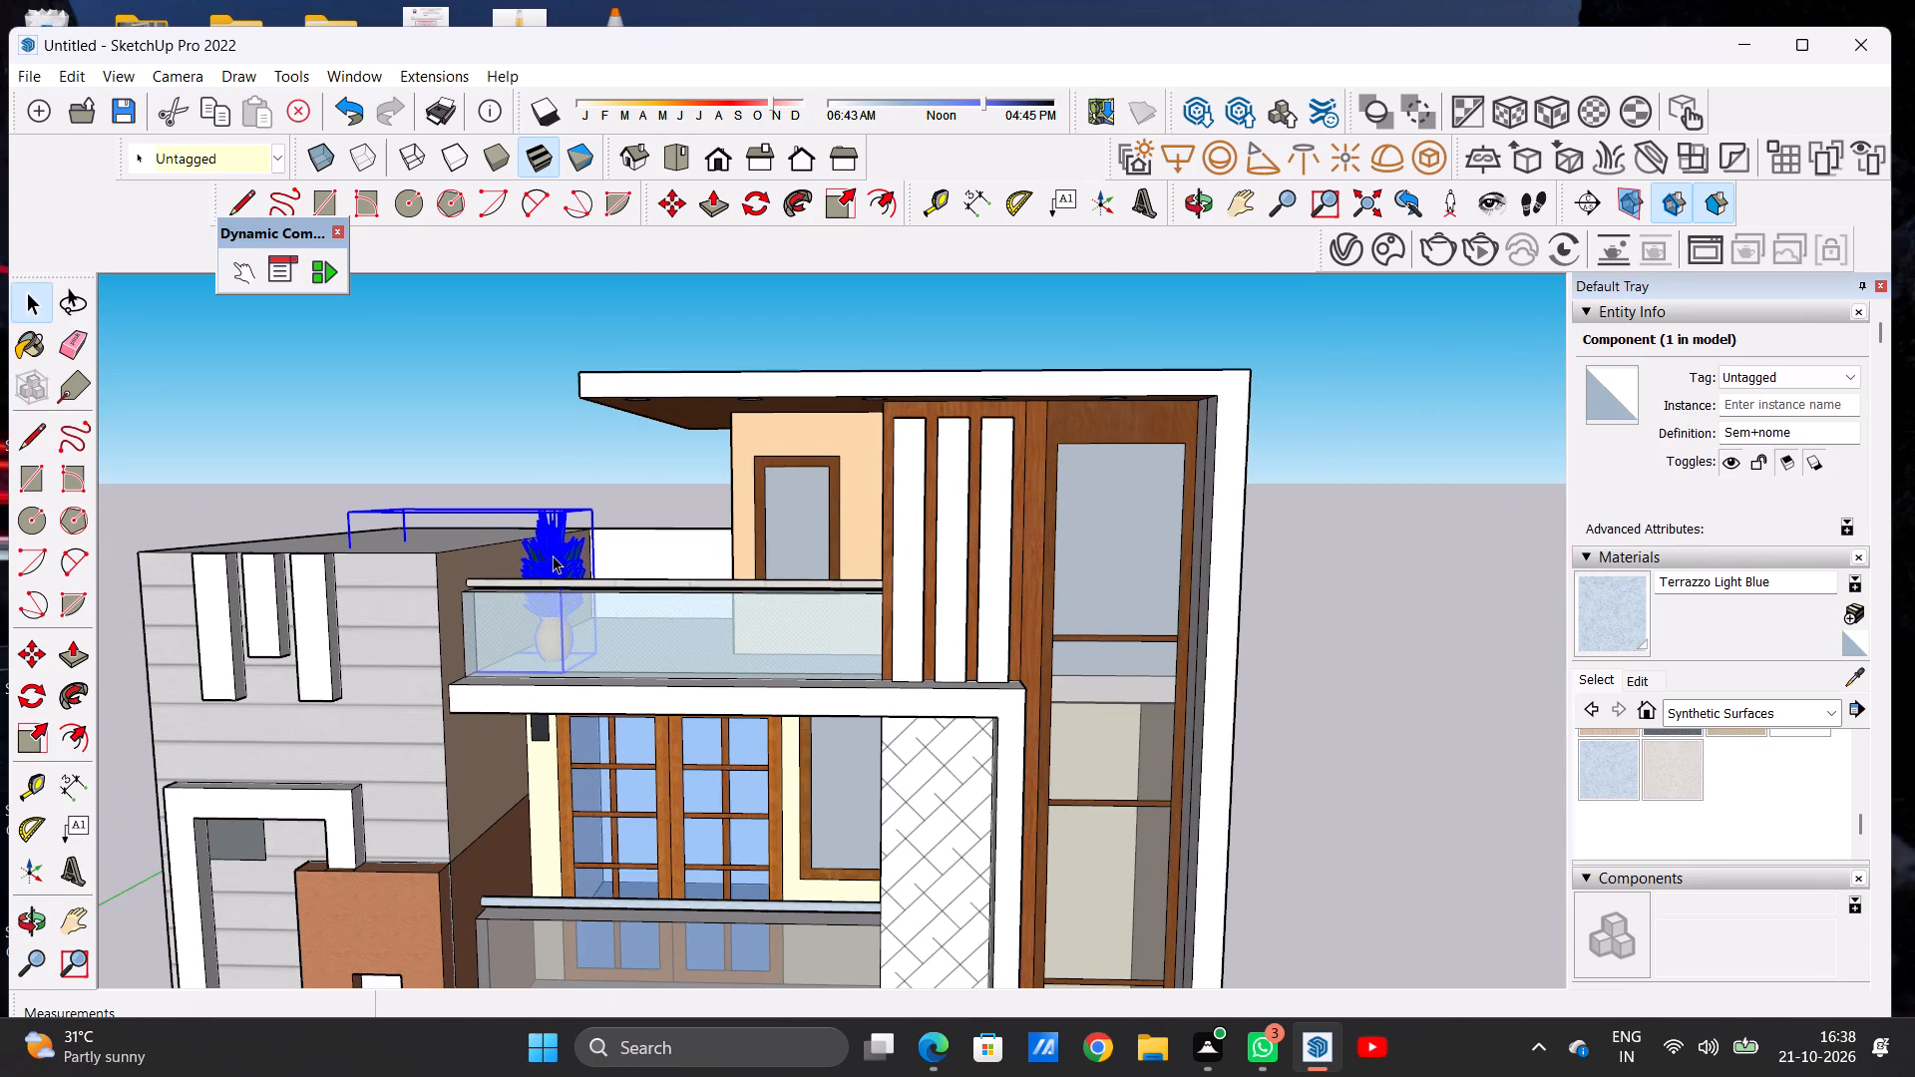
key("m")
left_click(558, 679)
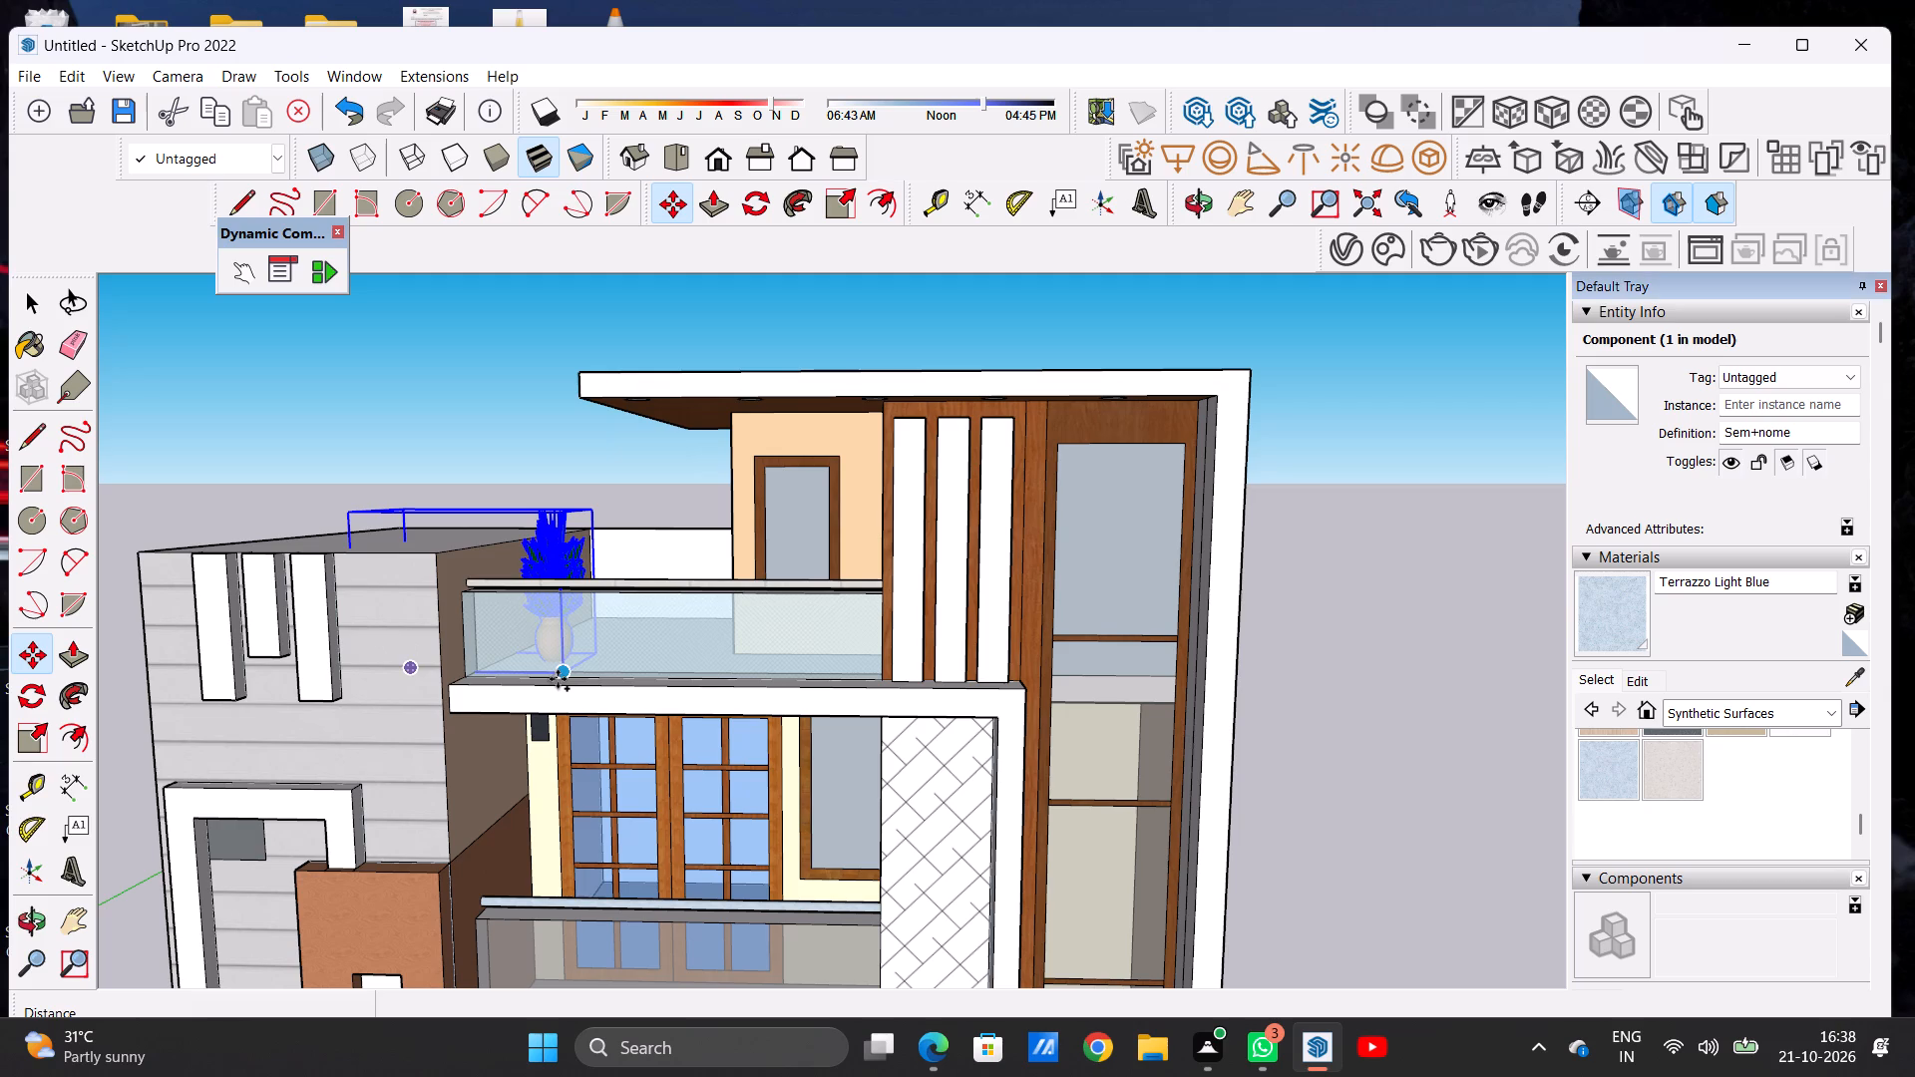
left_click(879, 674)
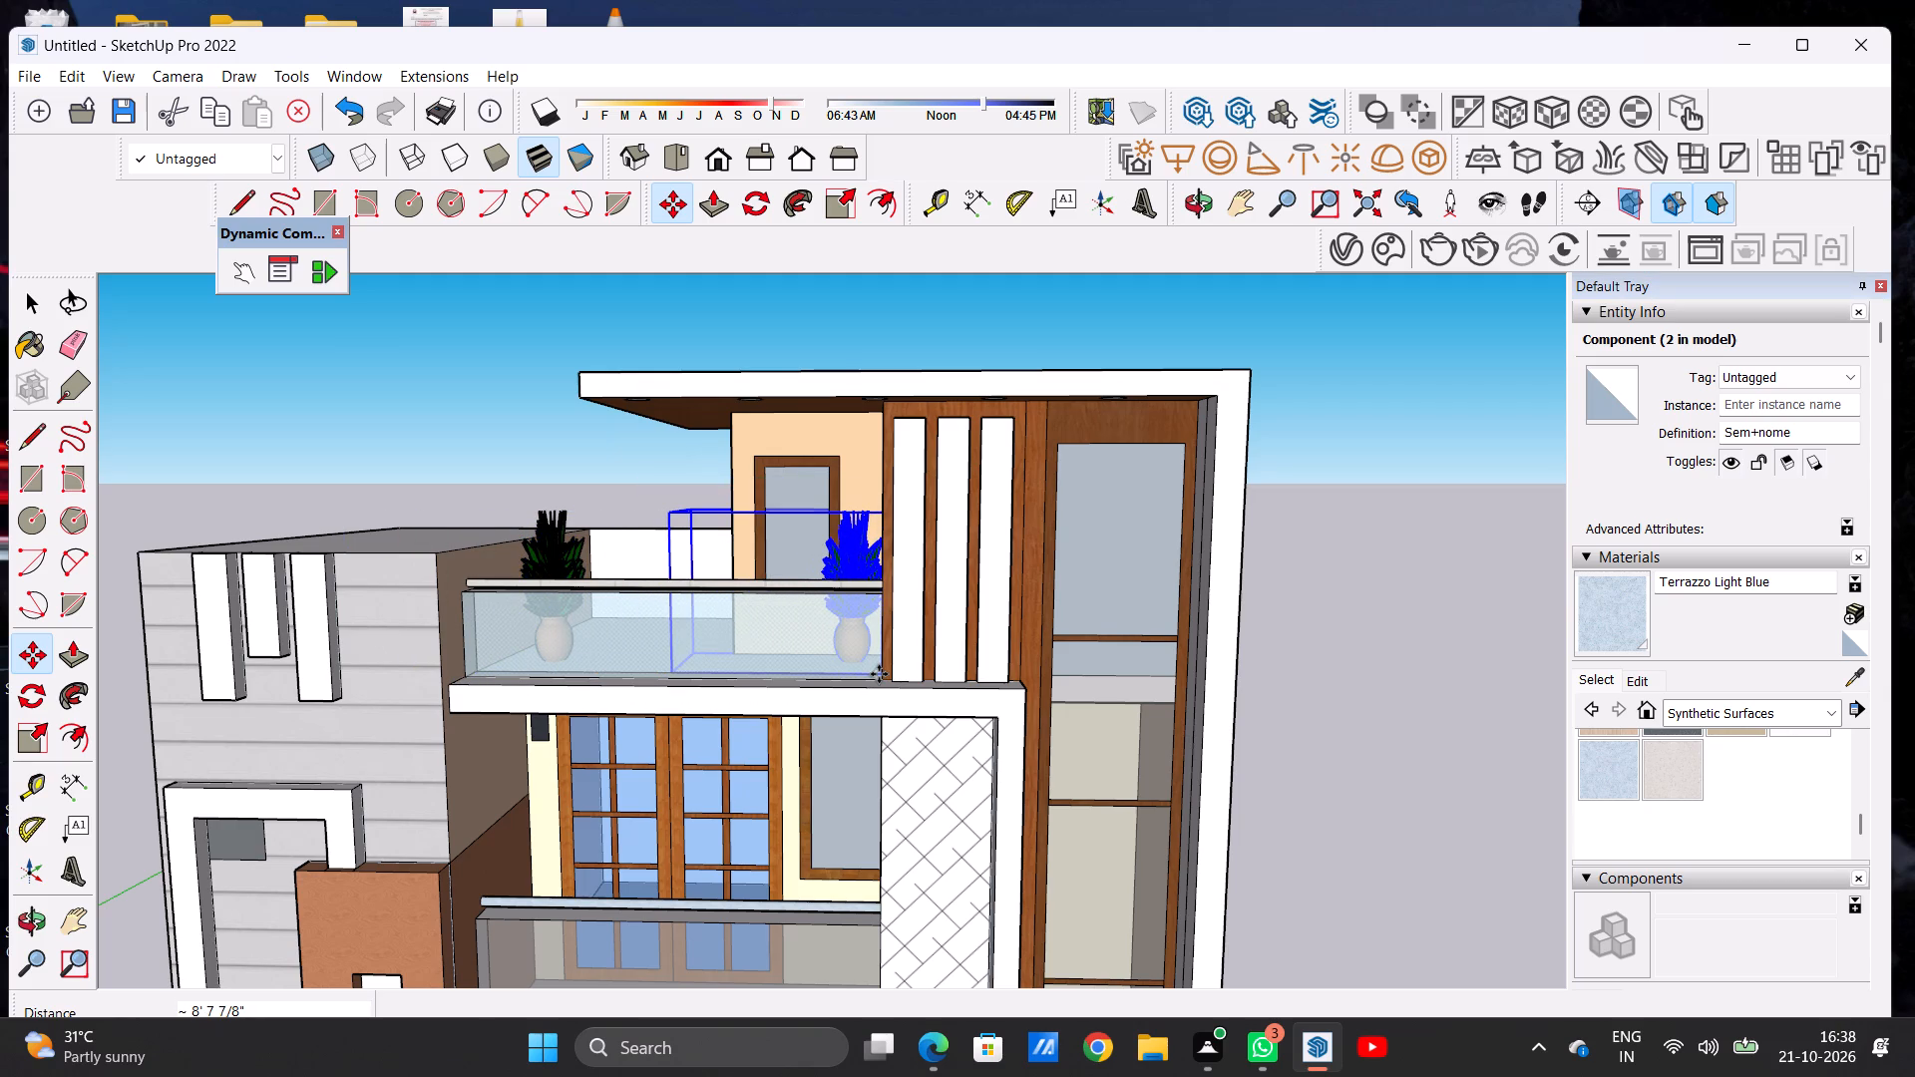
key("space")
left_click(562, 464)
Move the copied plant by its bounding-box corner about 1' 4 13/16" outward to the foot of the vertical fins.
middle_click_drag(546, 511, 745, 579)
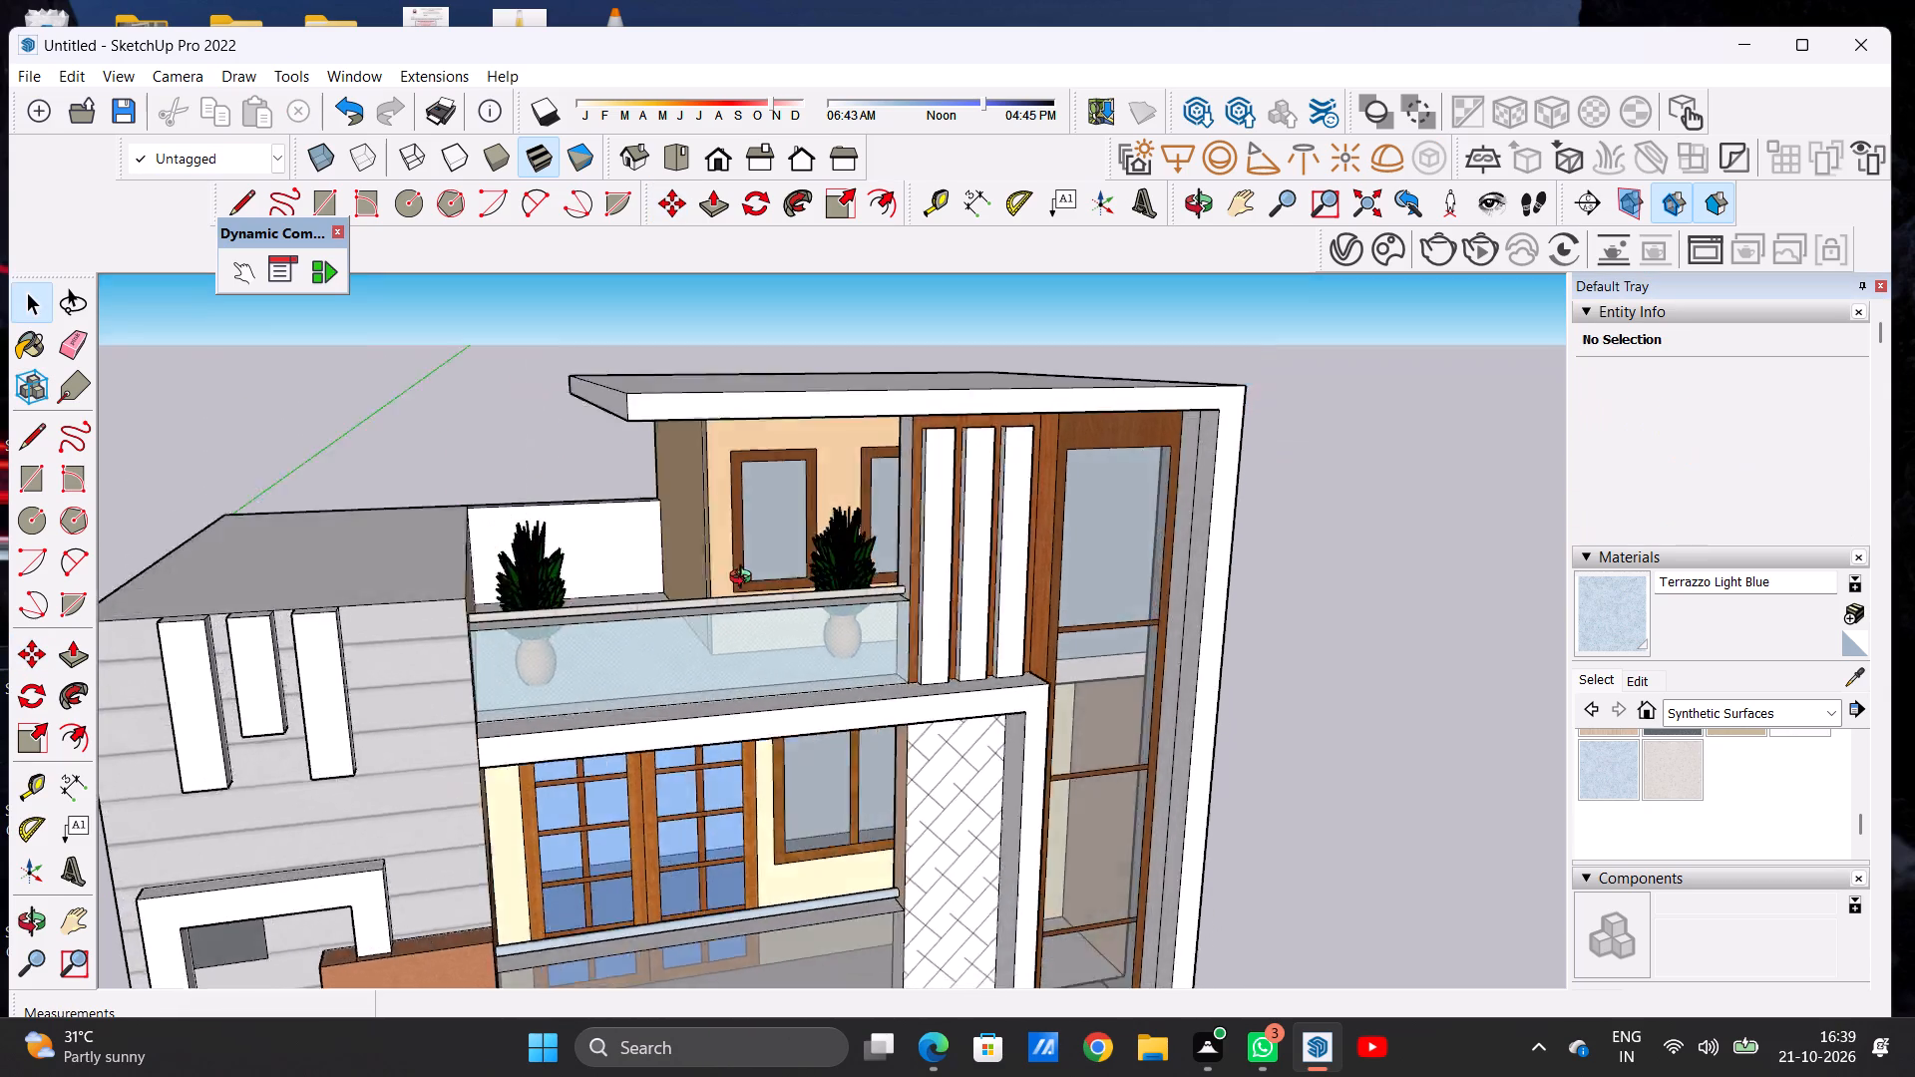
middle_click_drag(745, 579, 1002, 592)
middle_click_drag(857, 608, 1126, 635)
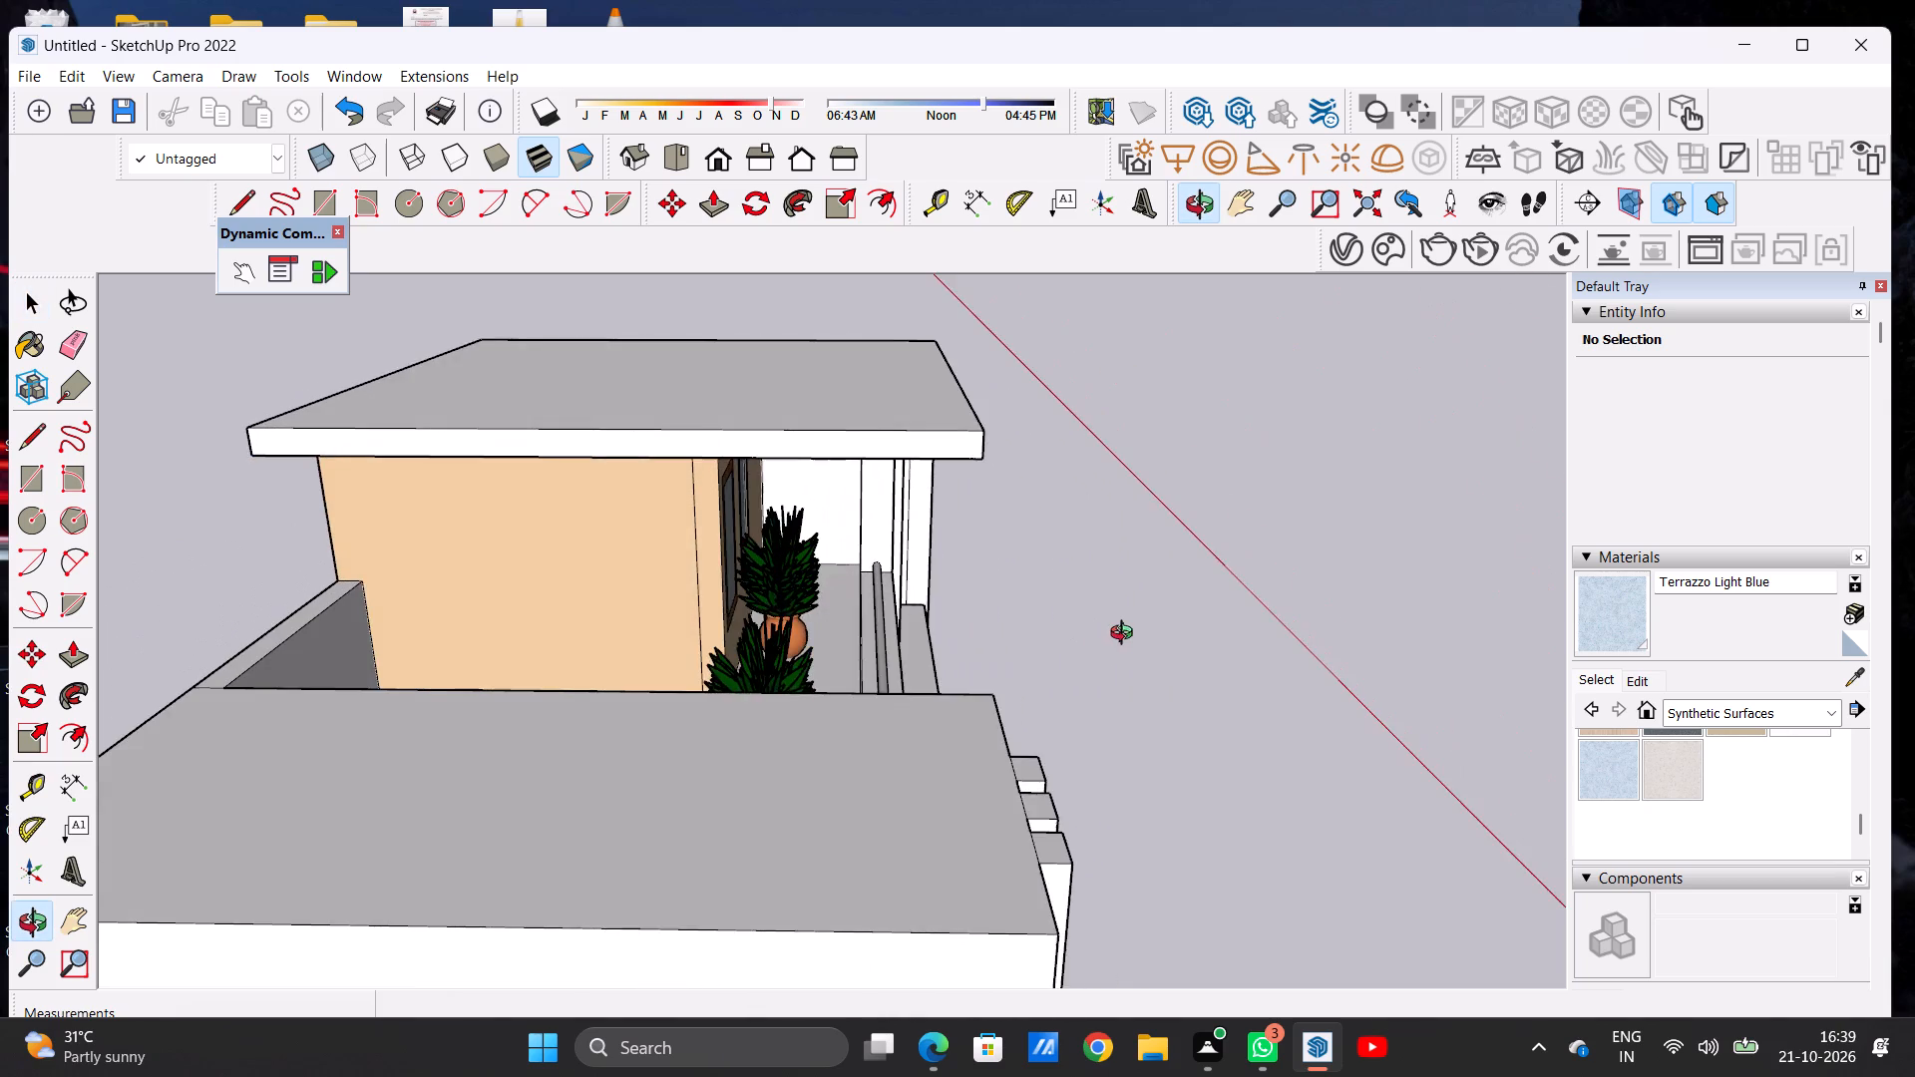
middle_click_drag(1126, 635, 1073, 678)
scroll(807, 615, "up", 5)
left_click(793, 652)
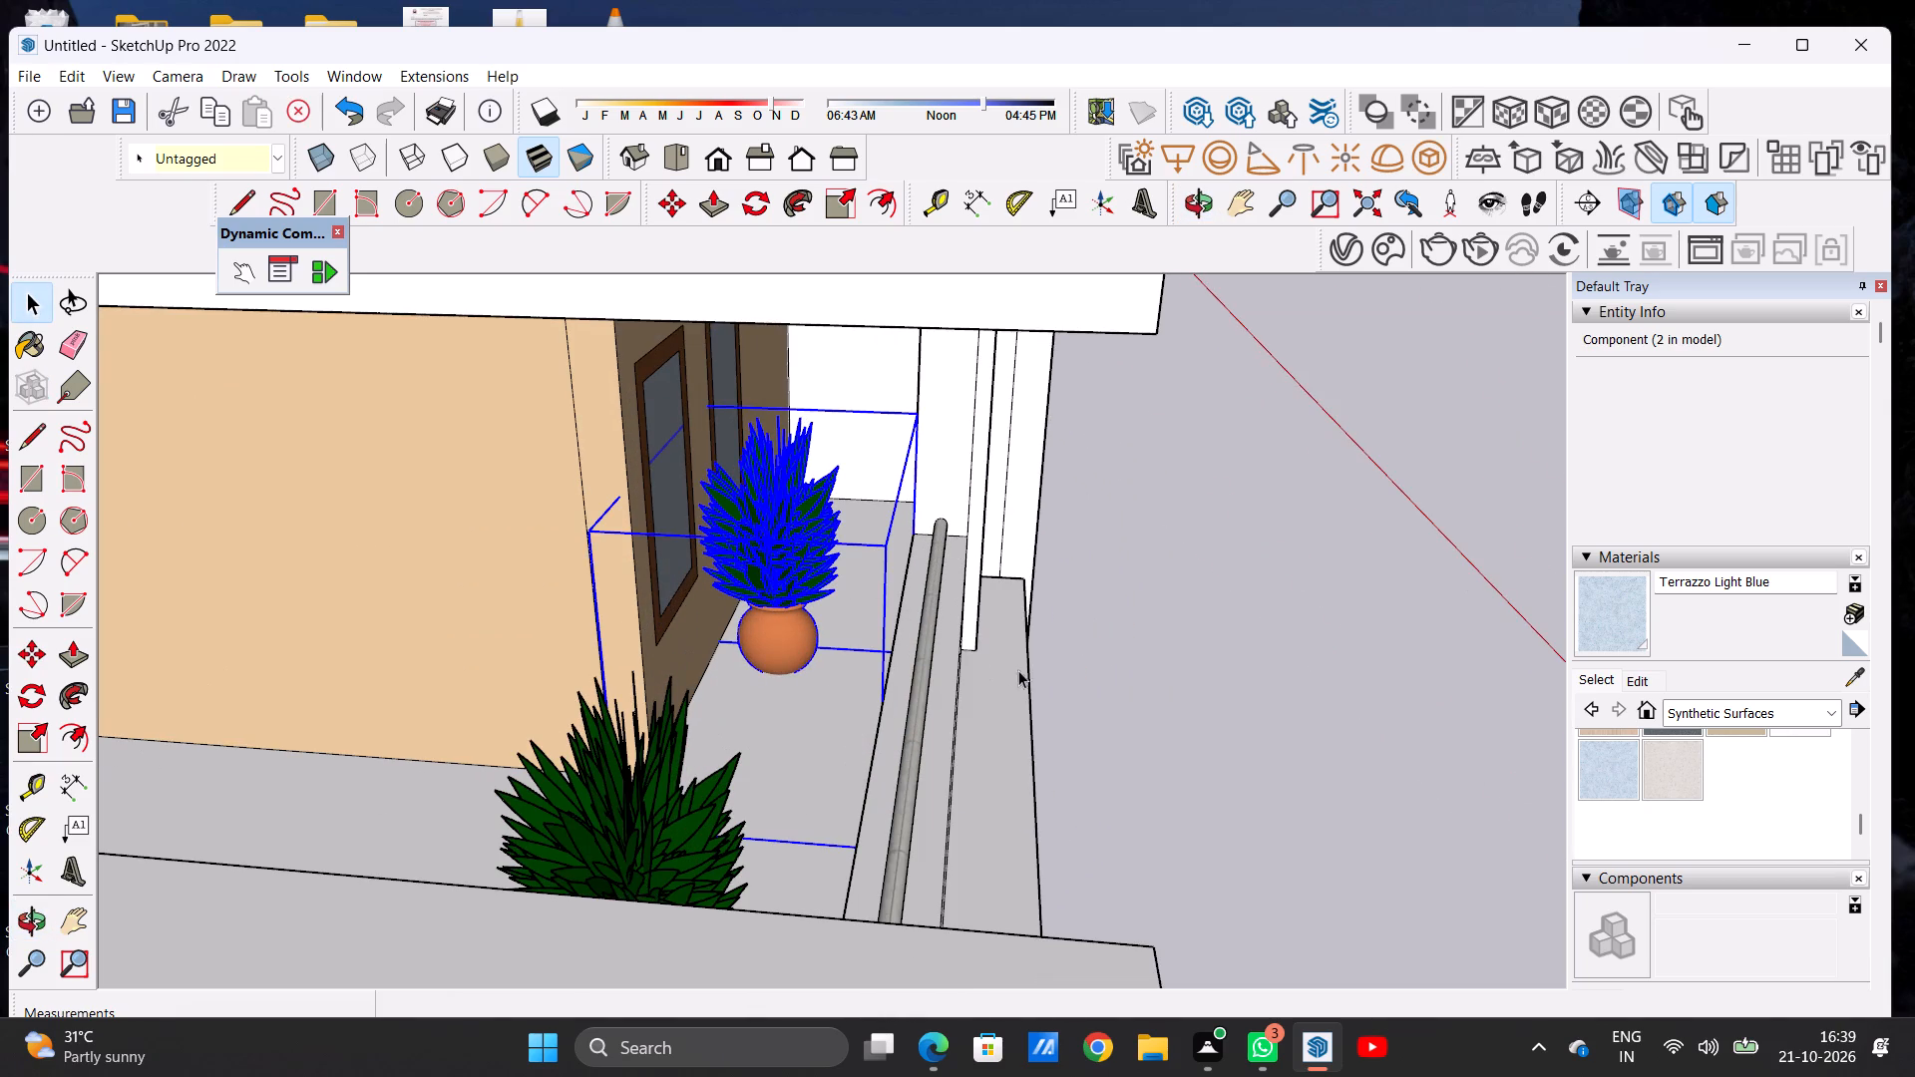
middle_click_drag(1073, 682, 597, 708)
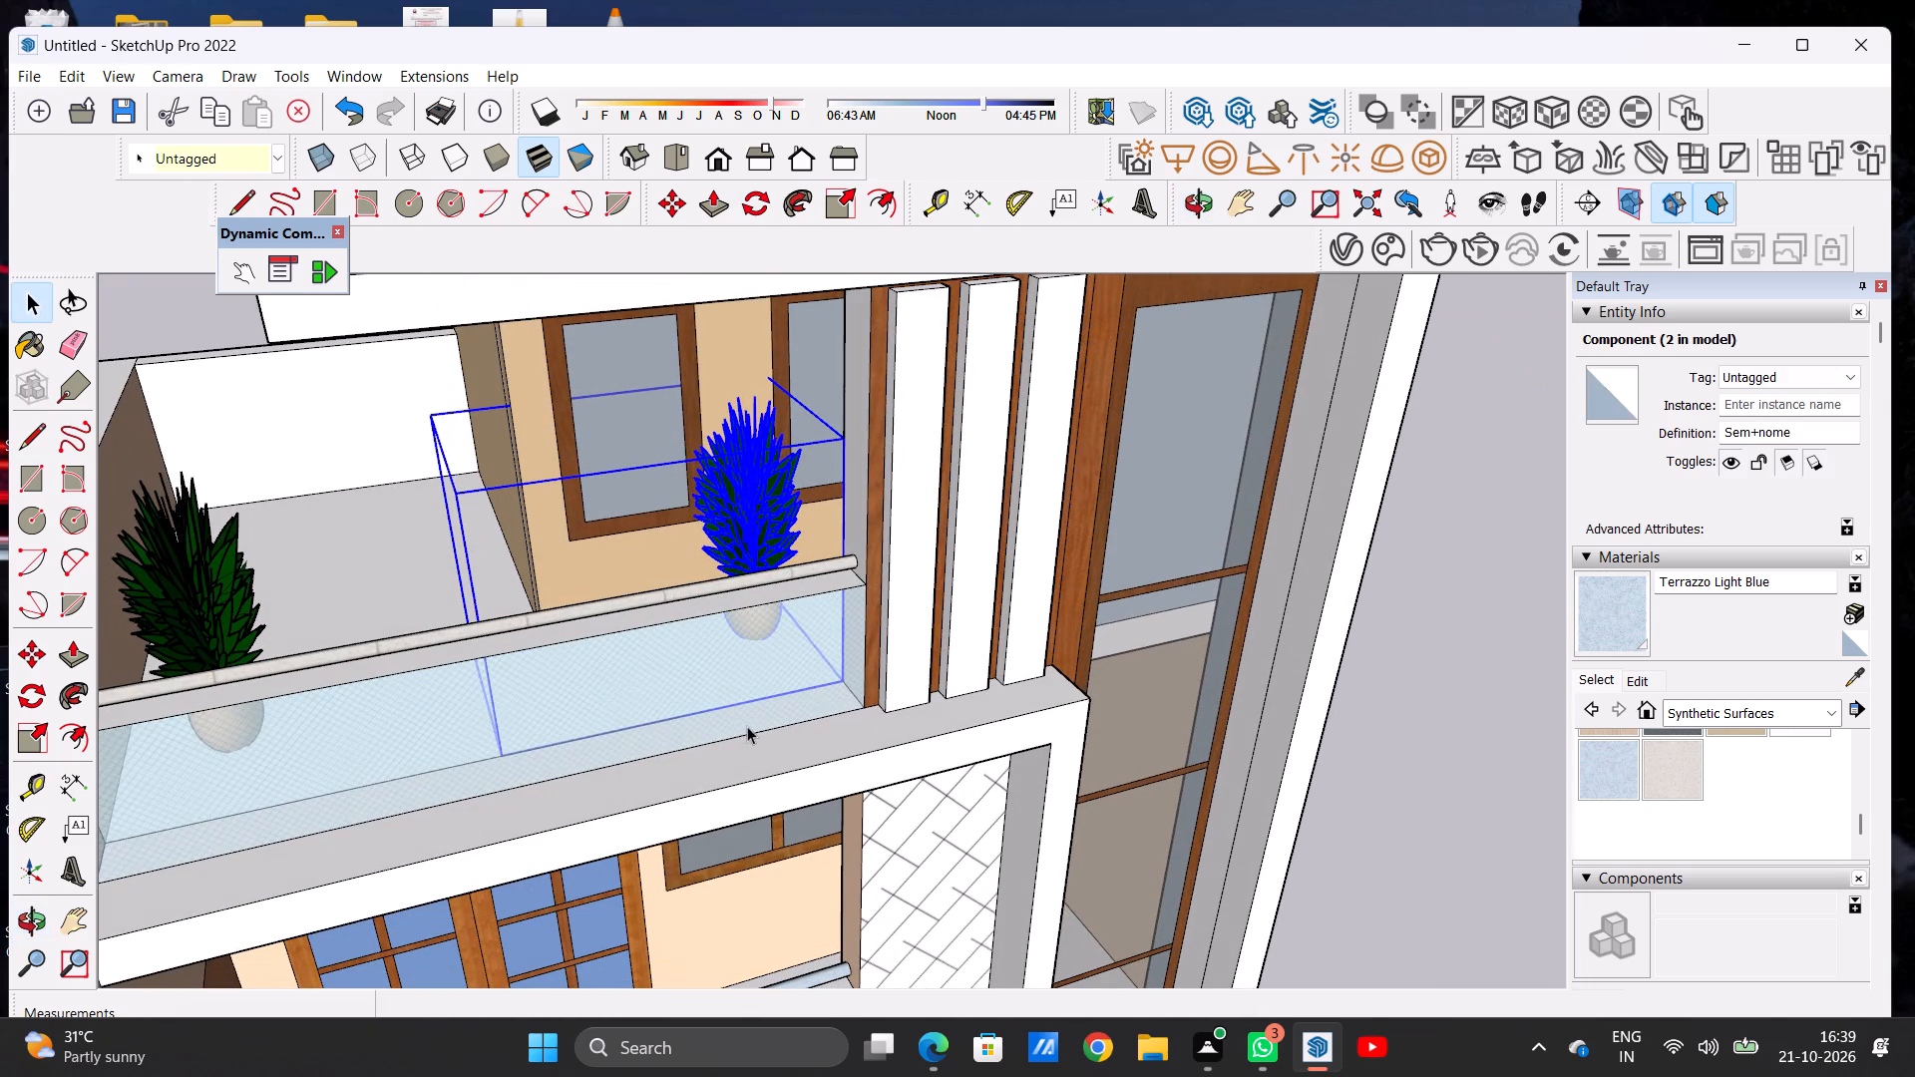
key("m")
left_click(841, 679)
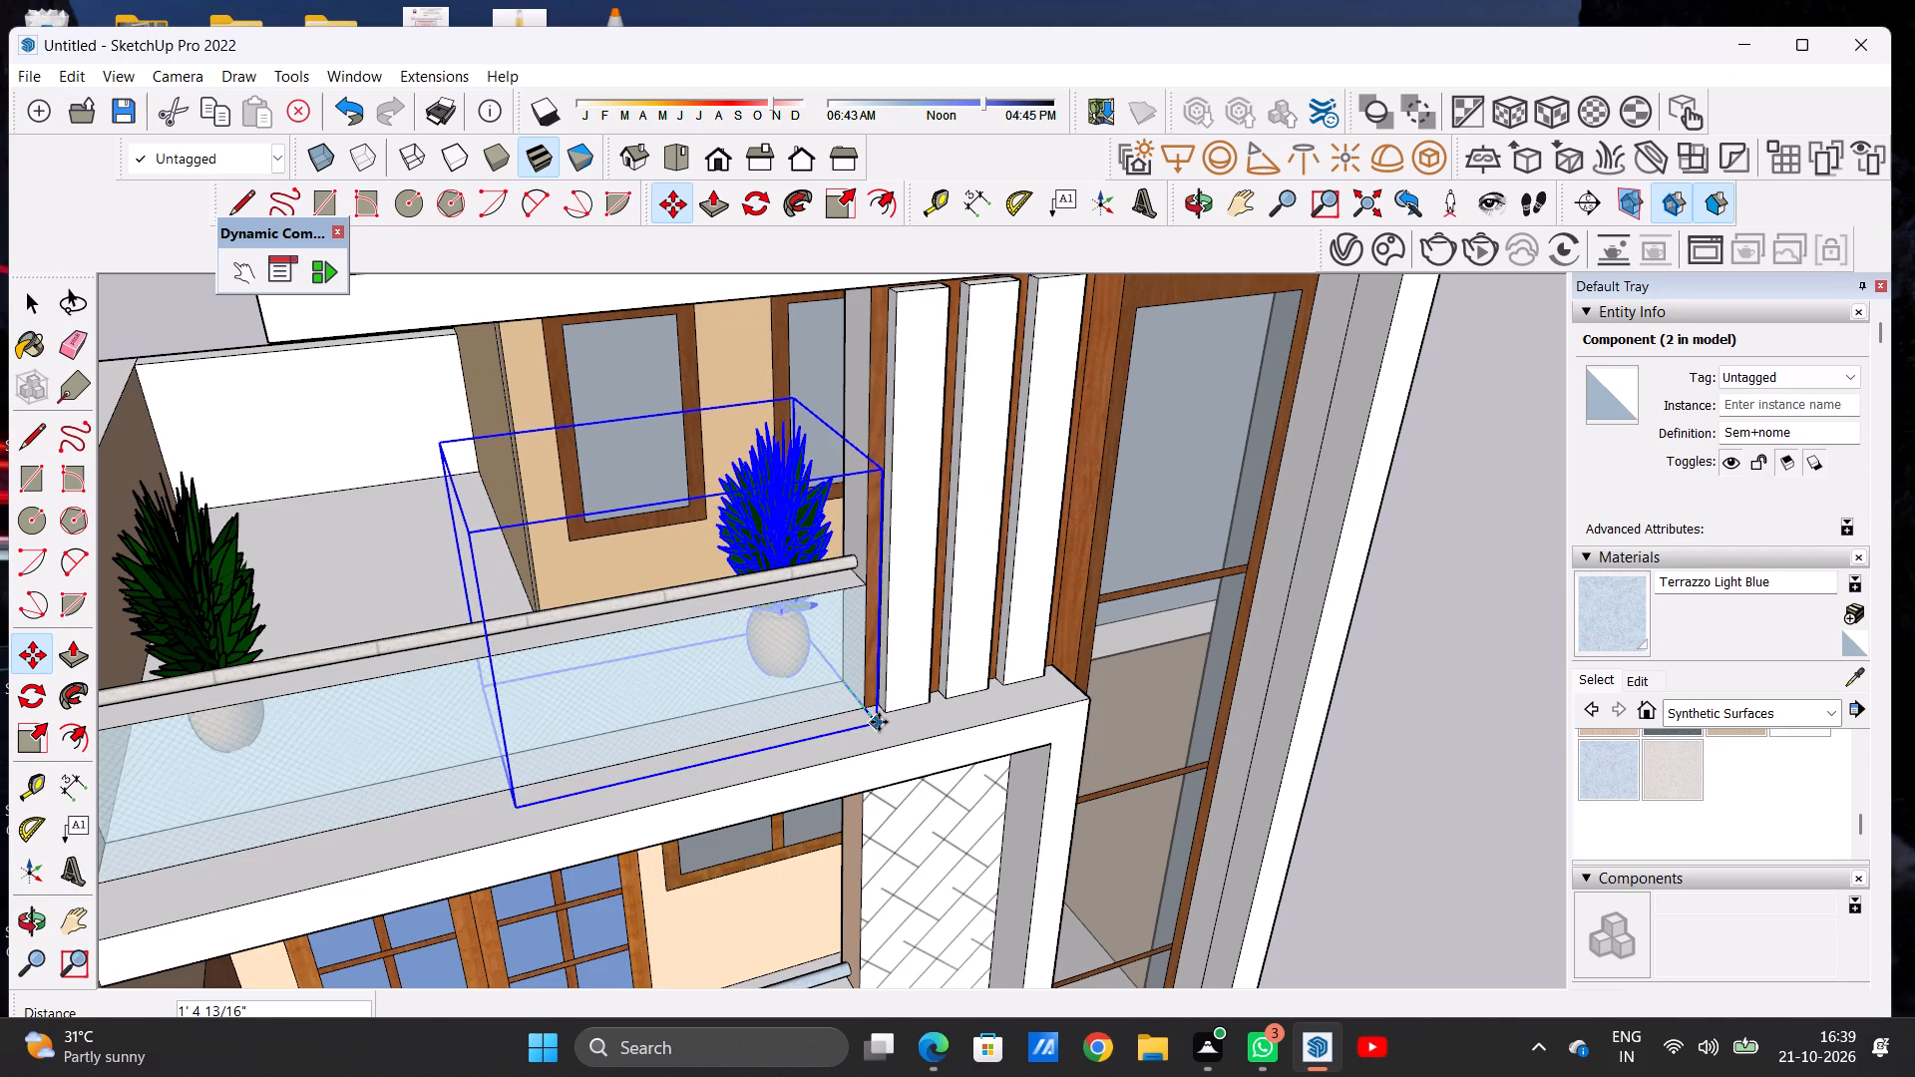
left_click(879, 722)
key("space")
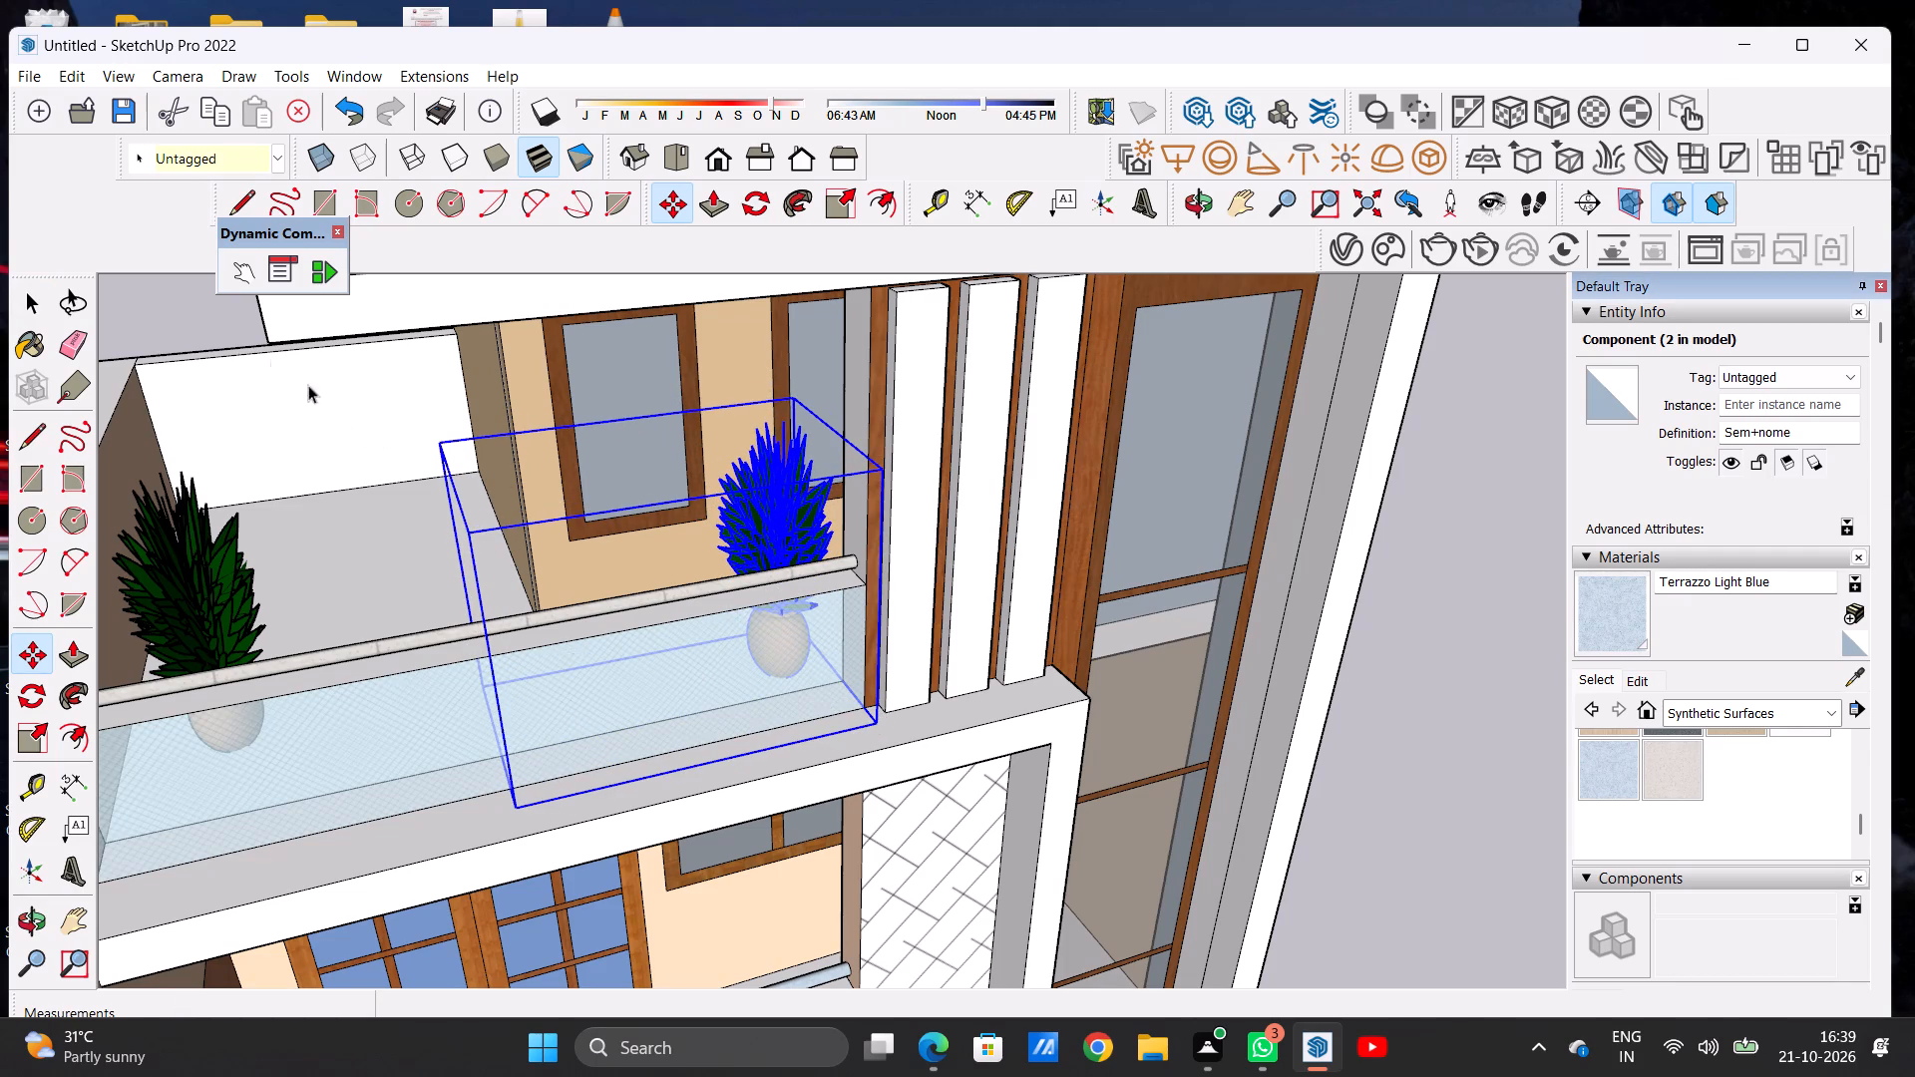
left_click(227, 318)
Inspect the copied plant's pot and leaves up close for clearance against the glass railing.
scroll(547, 572, "down", 8)
middle_click_drag(346, 580, 792, 583)
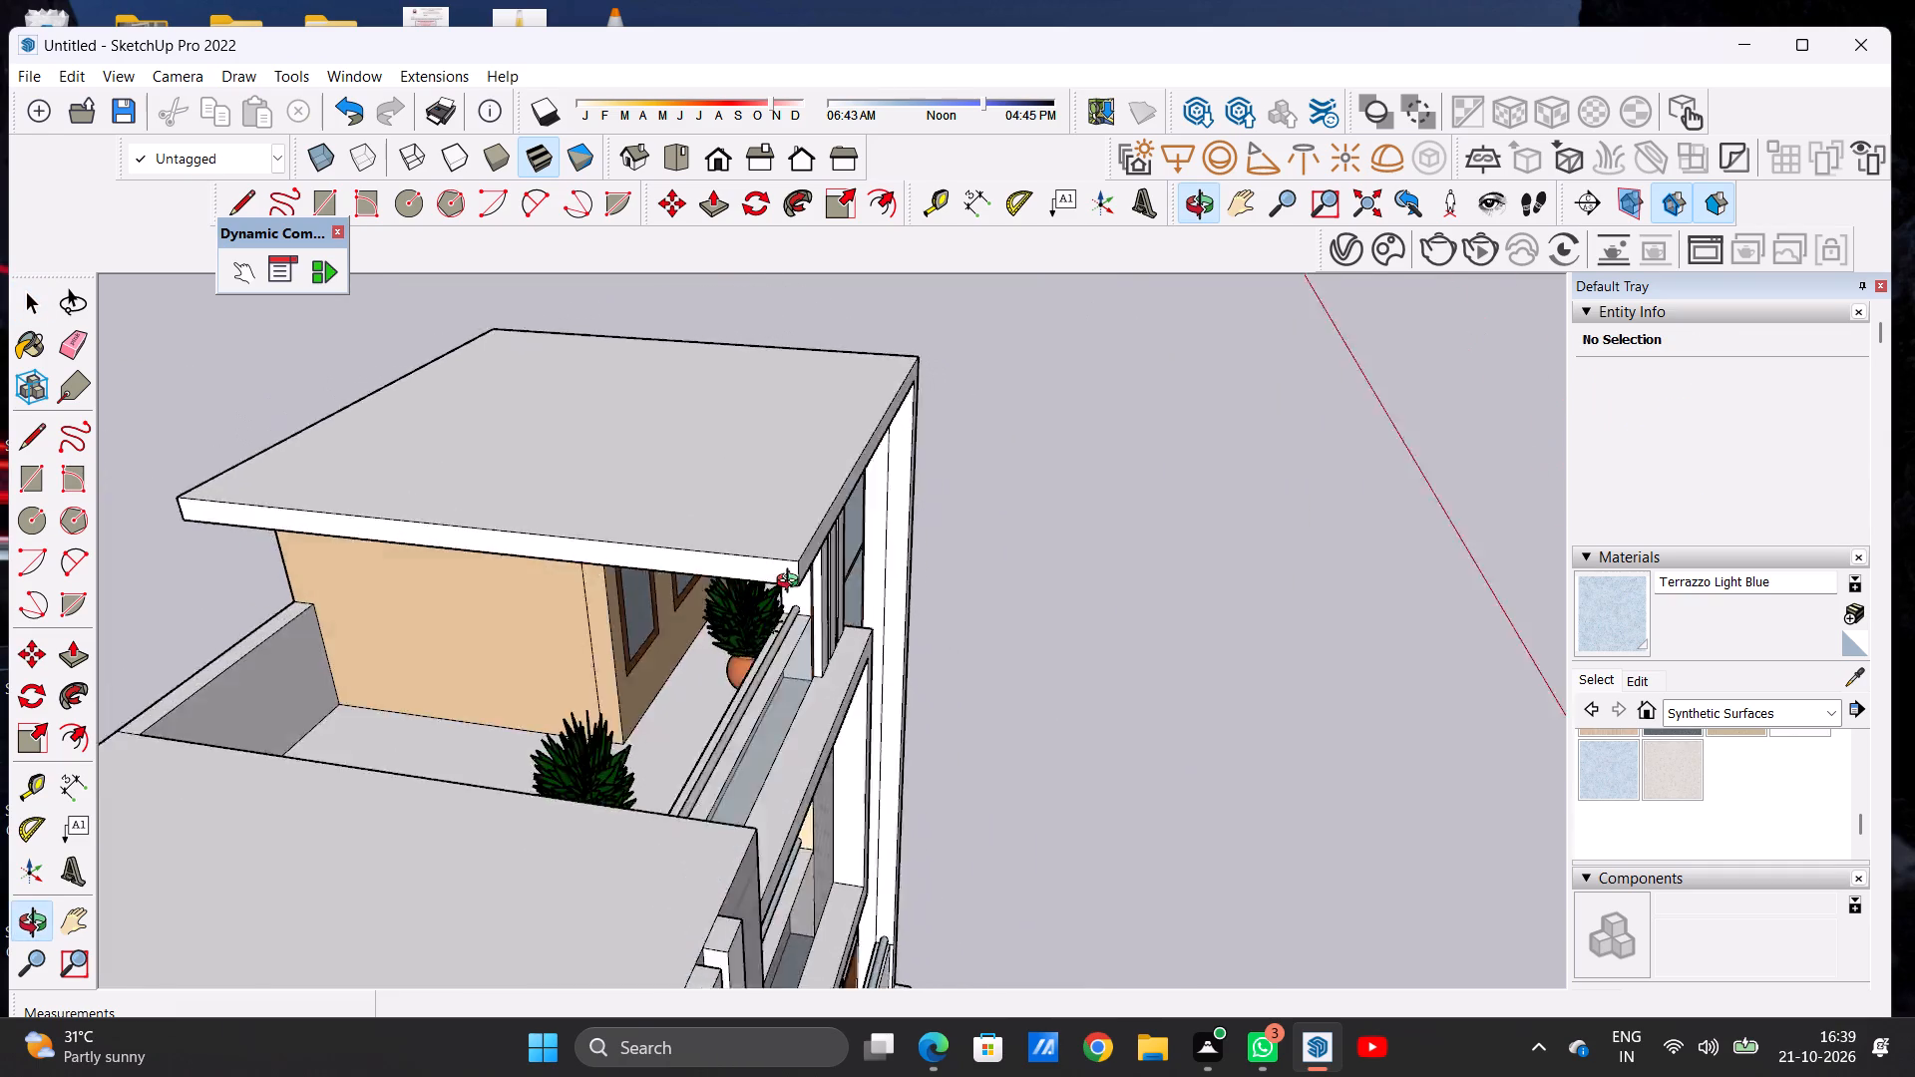
middle_click_drag(792, 583, 879, 569)
scroll(816, 657, "up", 4)
scroll(734, 709, "up", 10)
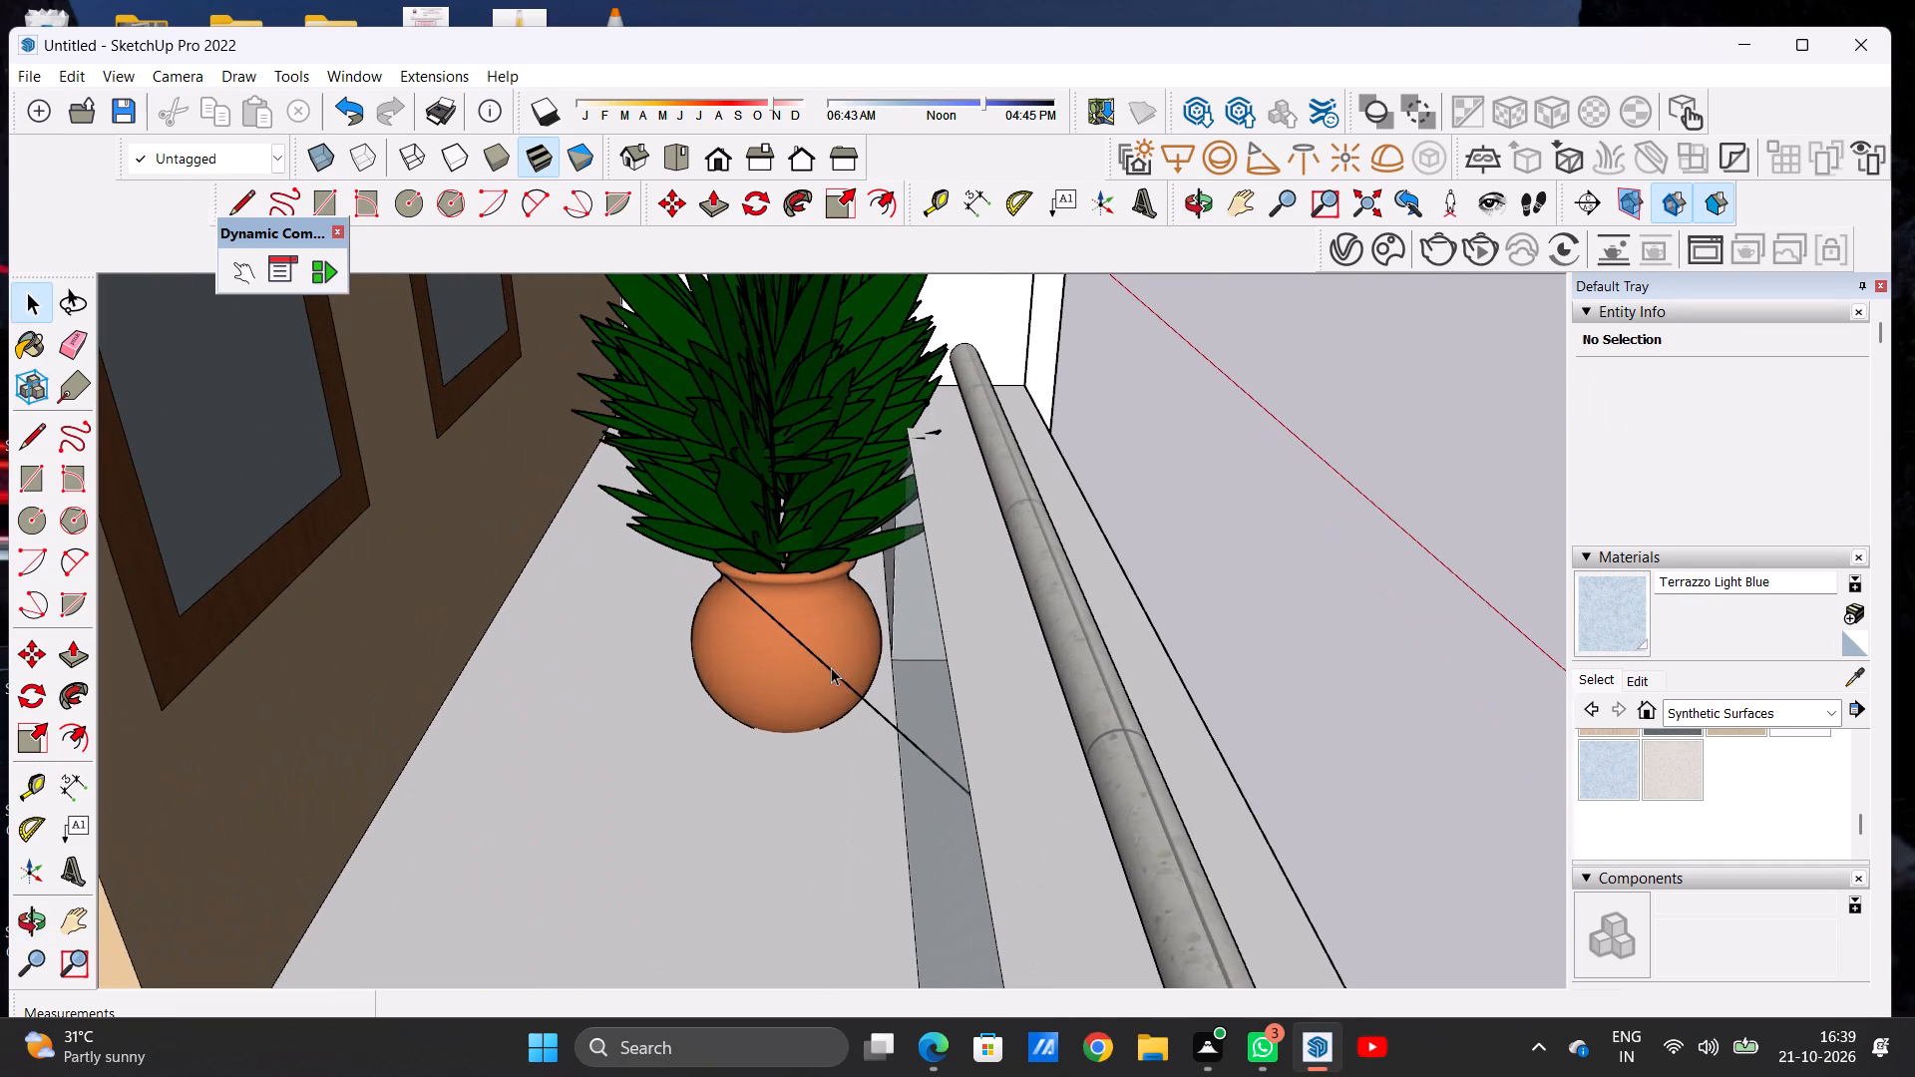
middle_click_drag(831, 665, 813, 643)
scroll(821, 651, "up", 5)
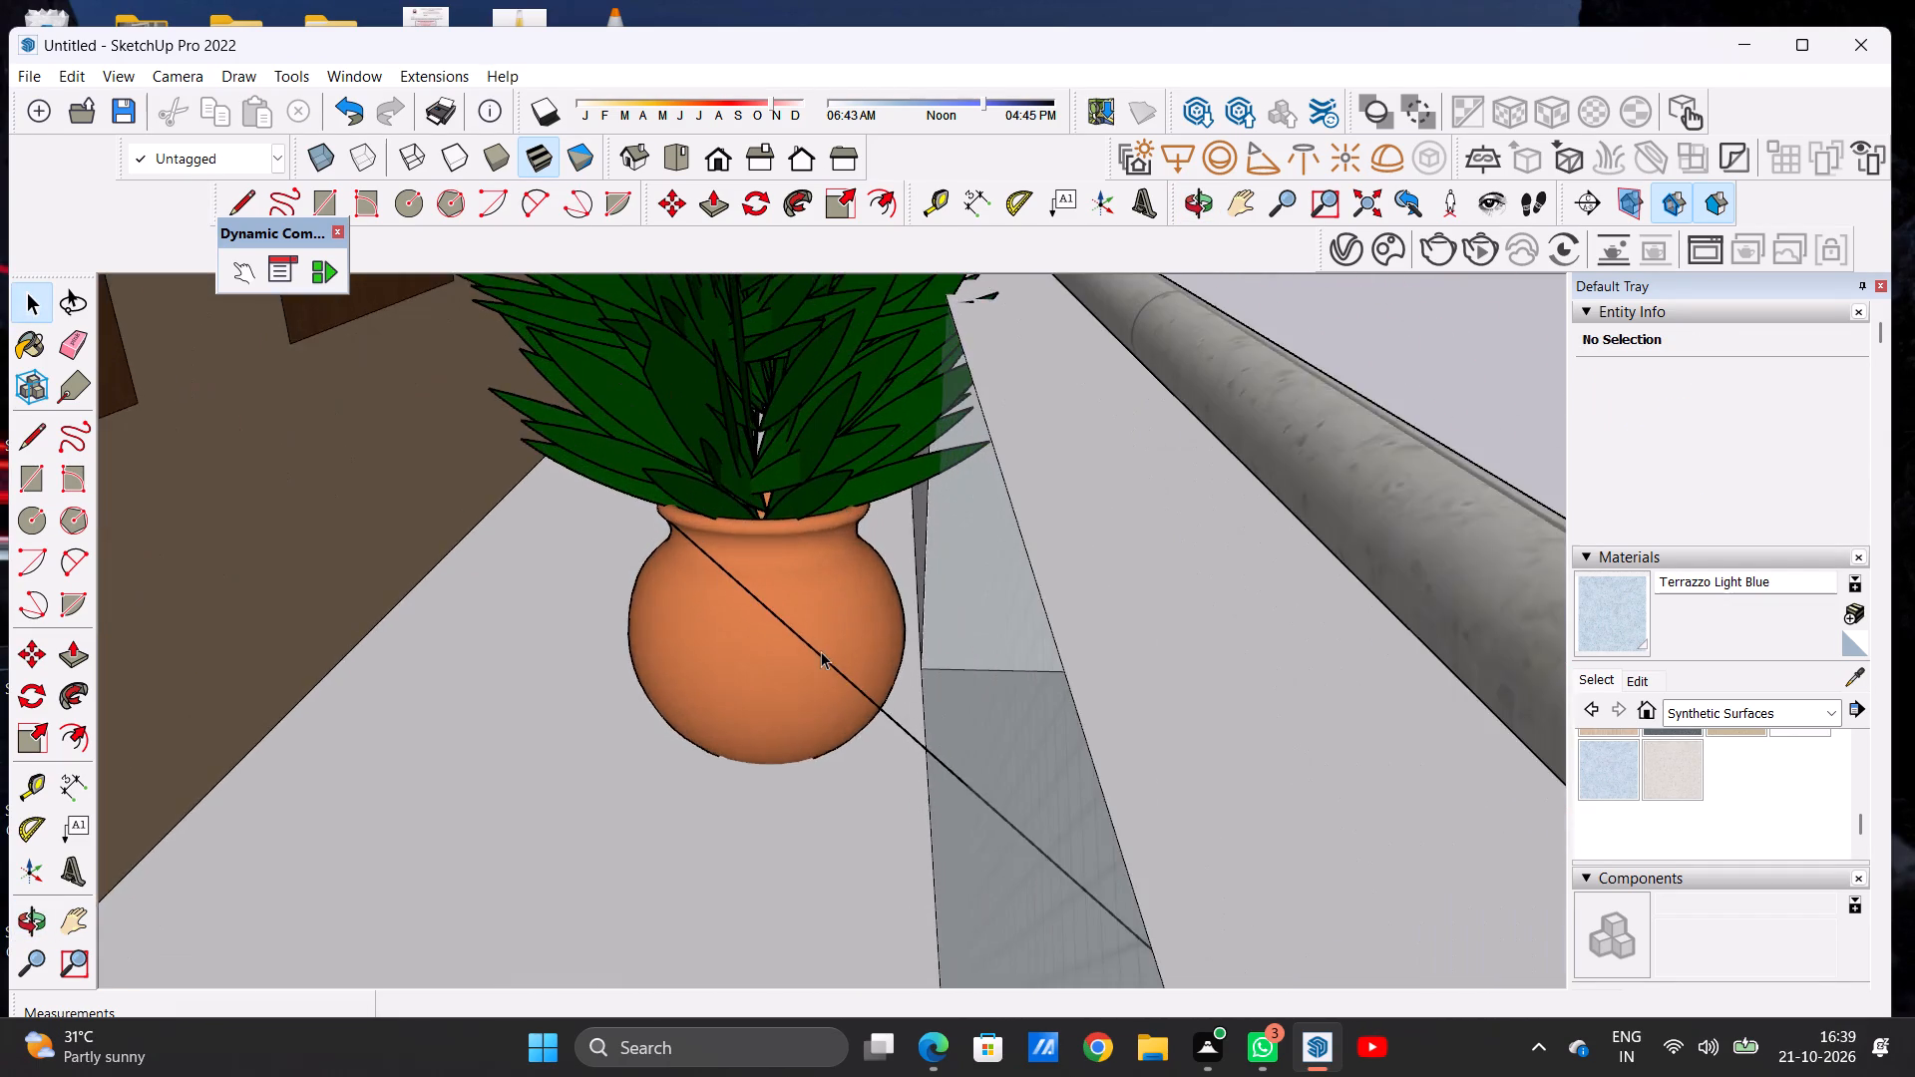
scroll(821, 631, "up", 13)
scroll(785, 619, "down", 8)
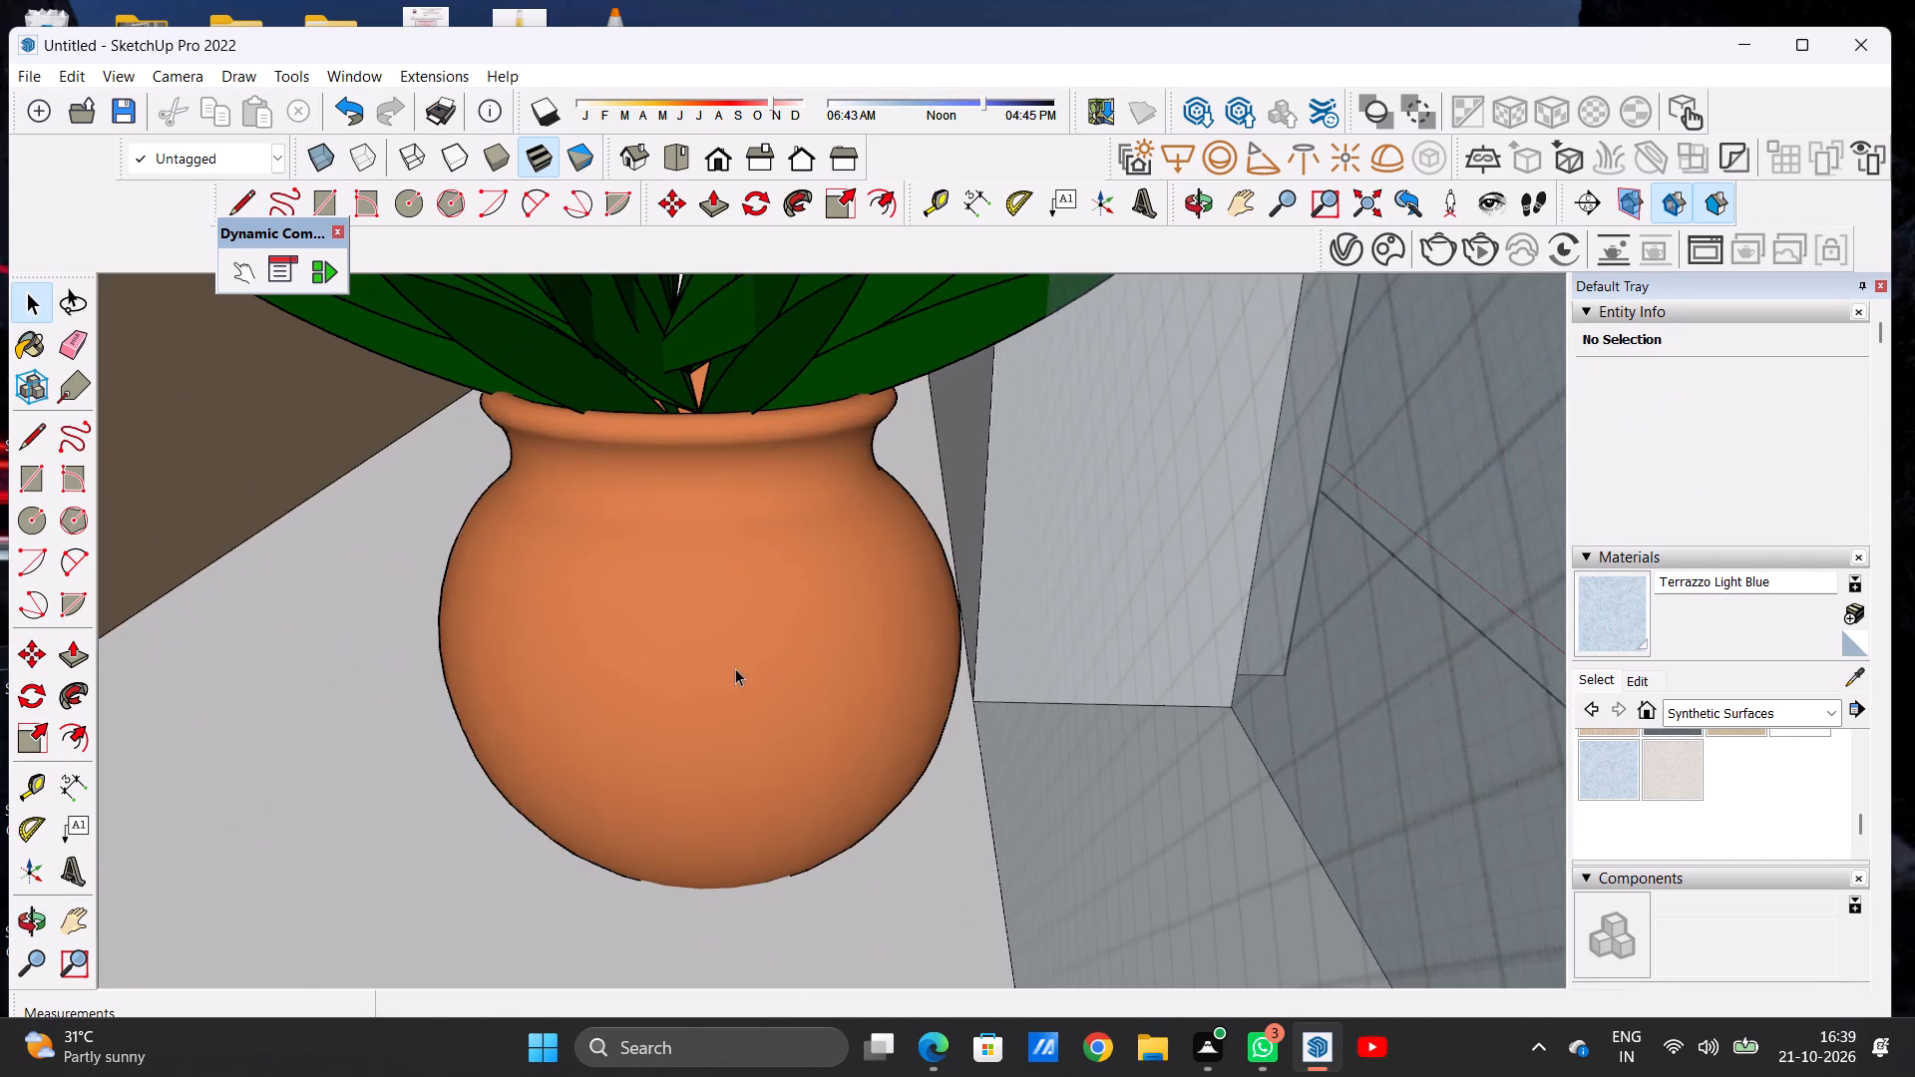
scroll(728, 676, "down", 20)
scroll(728, 676, "down", 3)
Move the copied plant about 4 3/16" away from the glass railing, toward the windowed wall.
middle_click_drag(1131, 653, 679, 598)
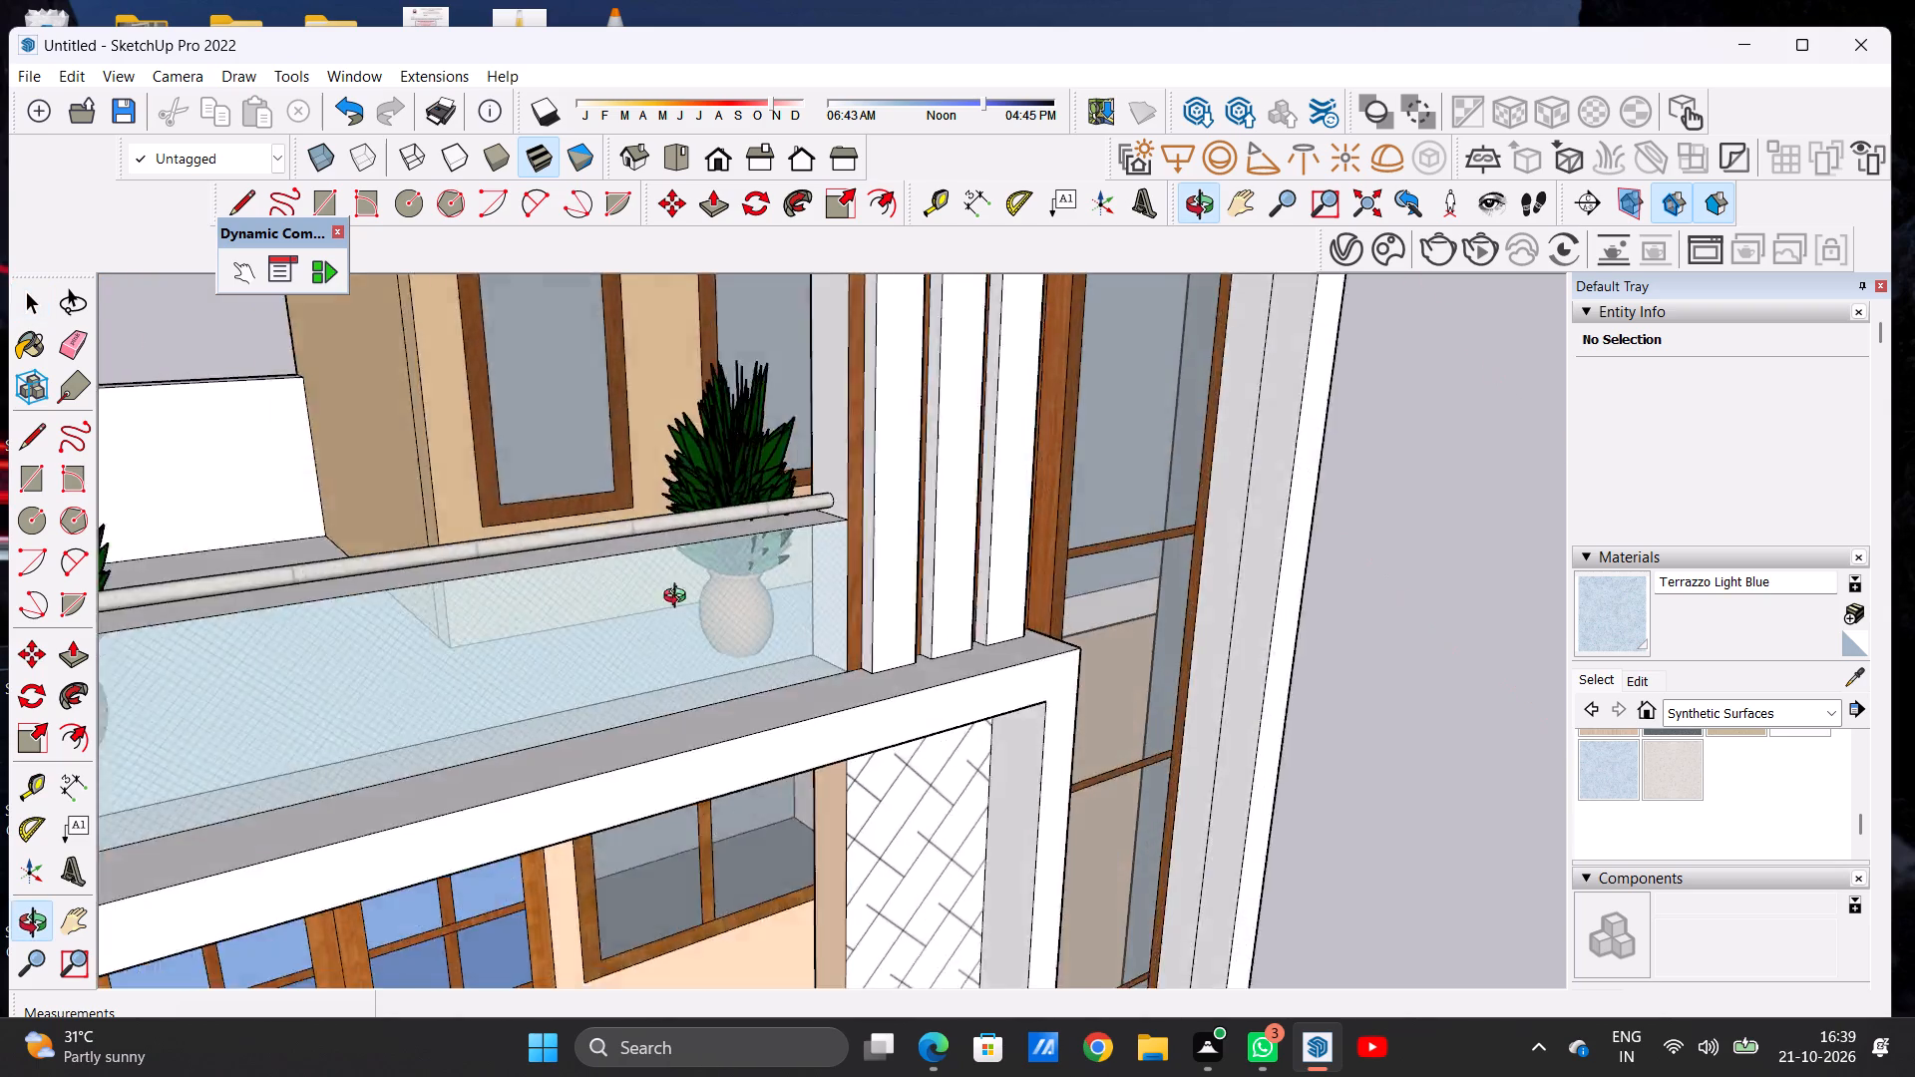
middle_click_drag(679, 598, 1036, 693)
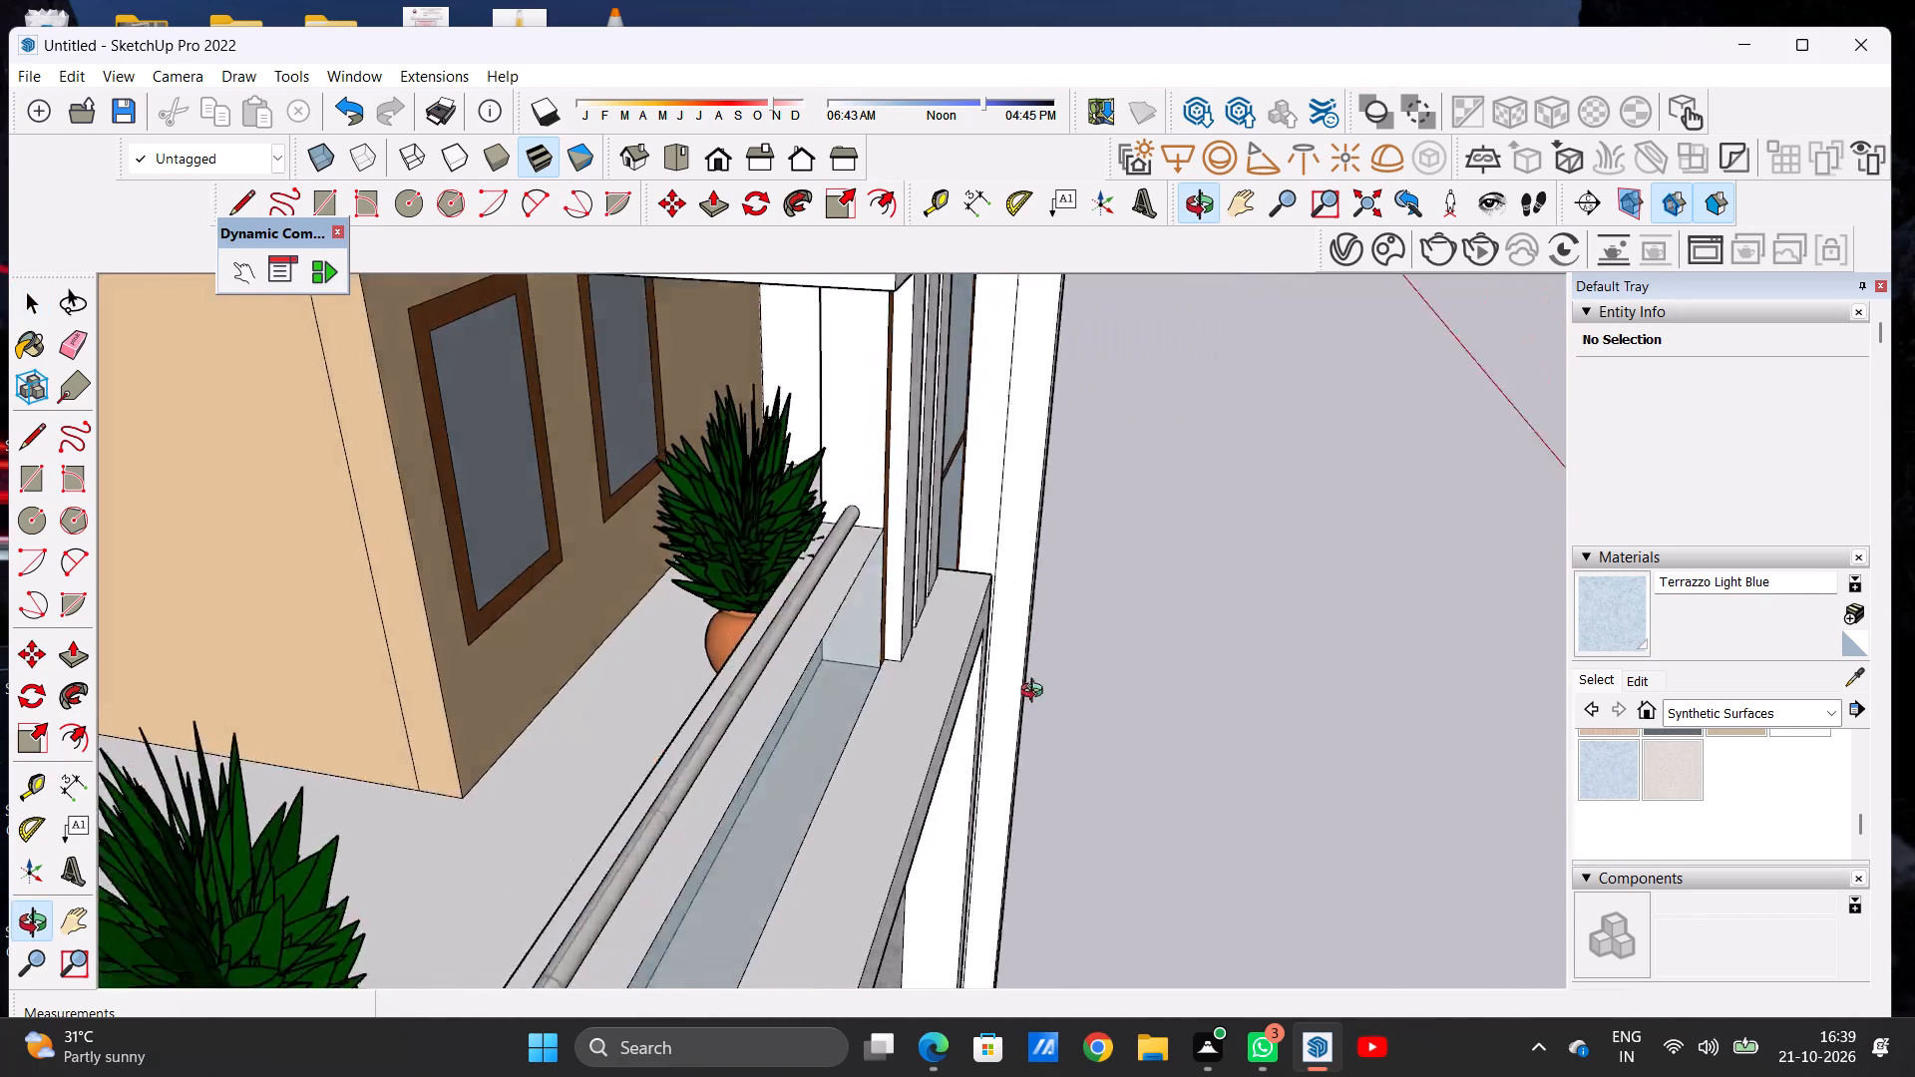
middle_click_drag(1036, 693, 1139, 705)
left_click(756, 583)
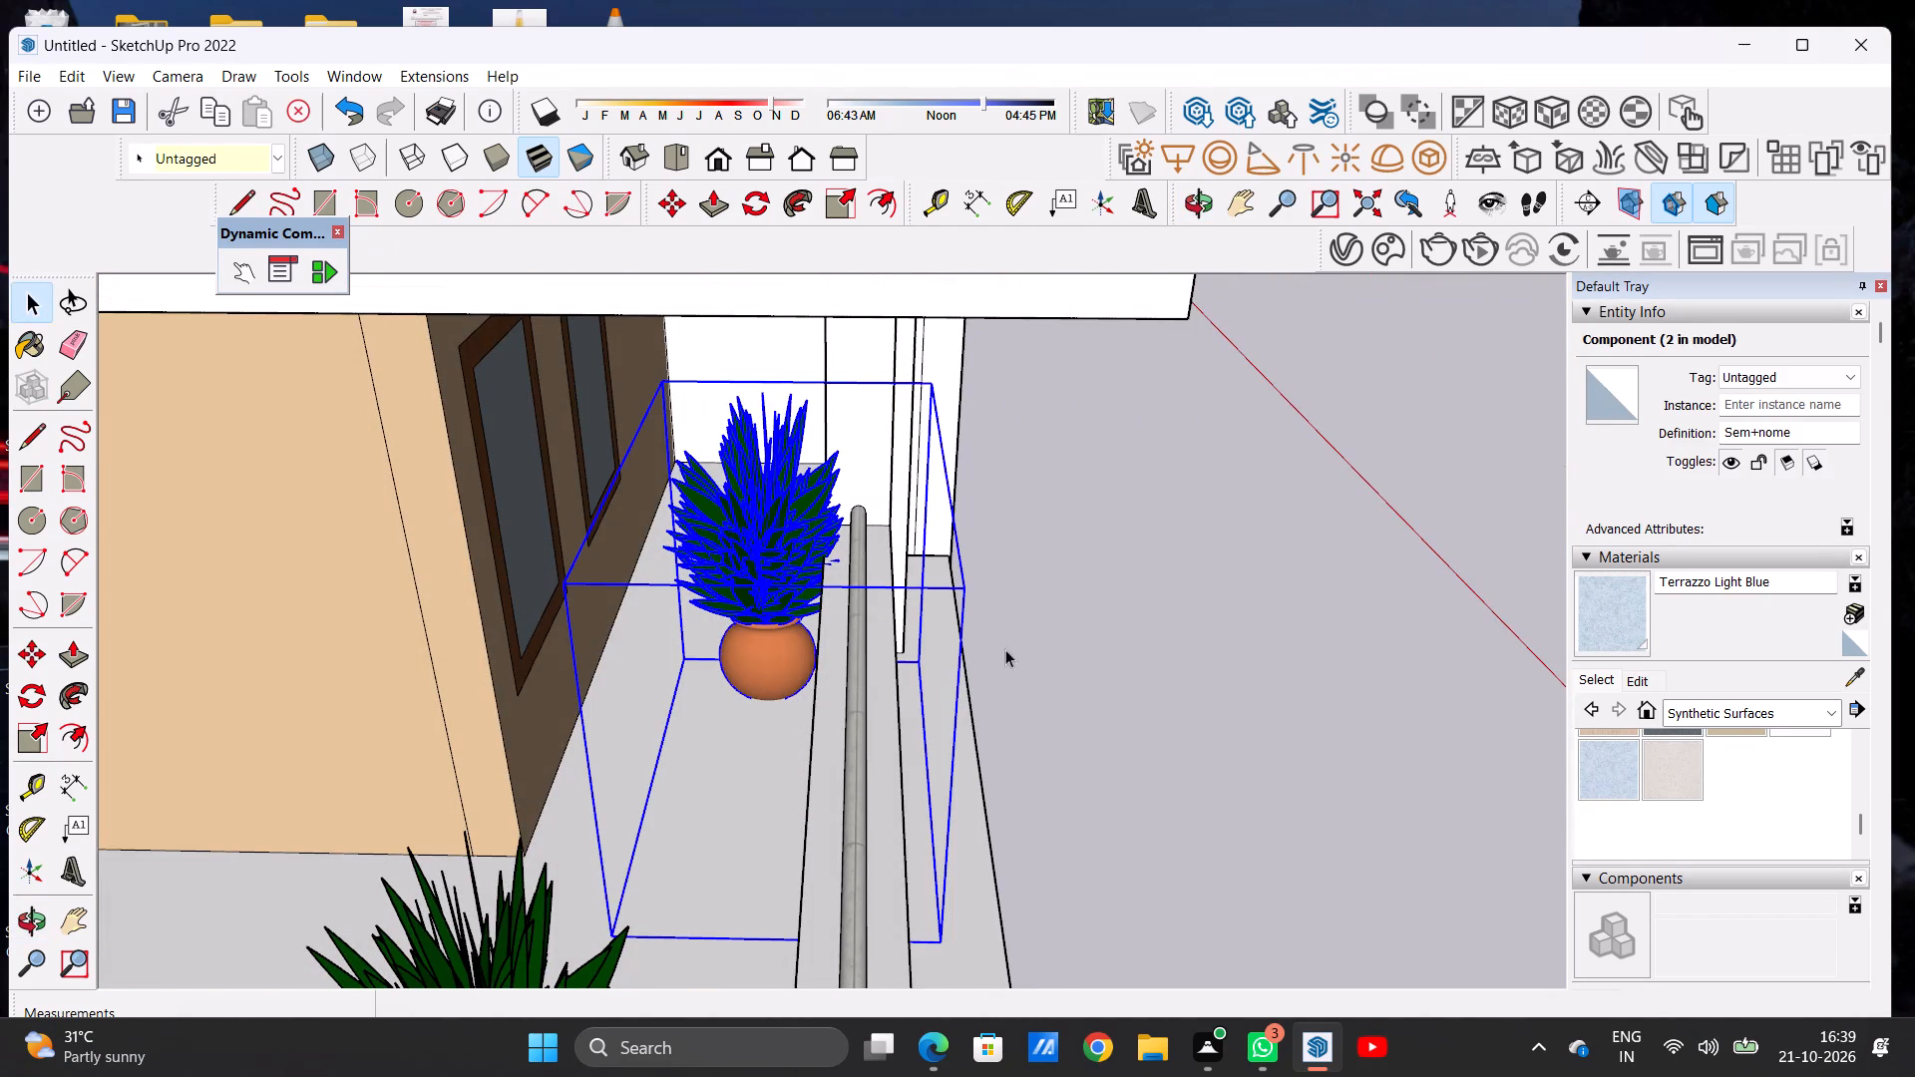
key("m")
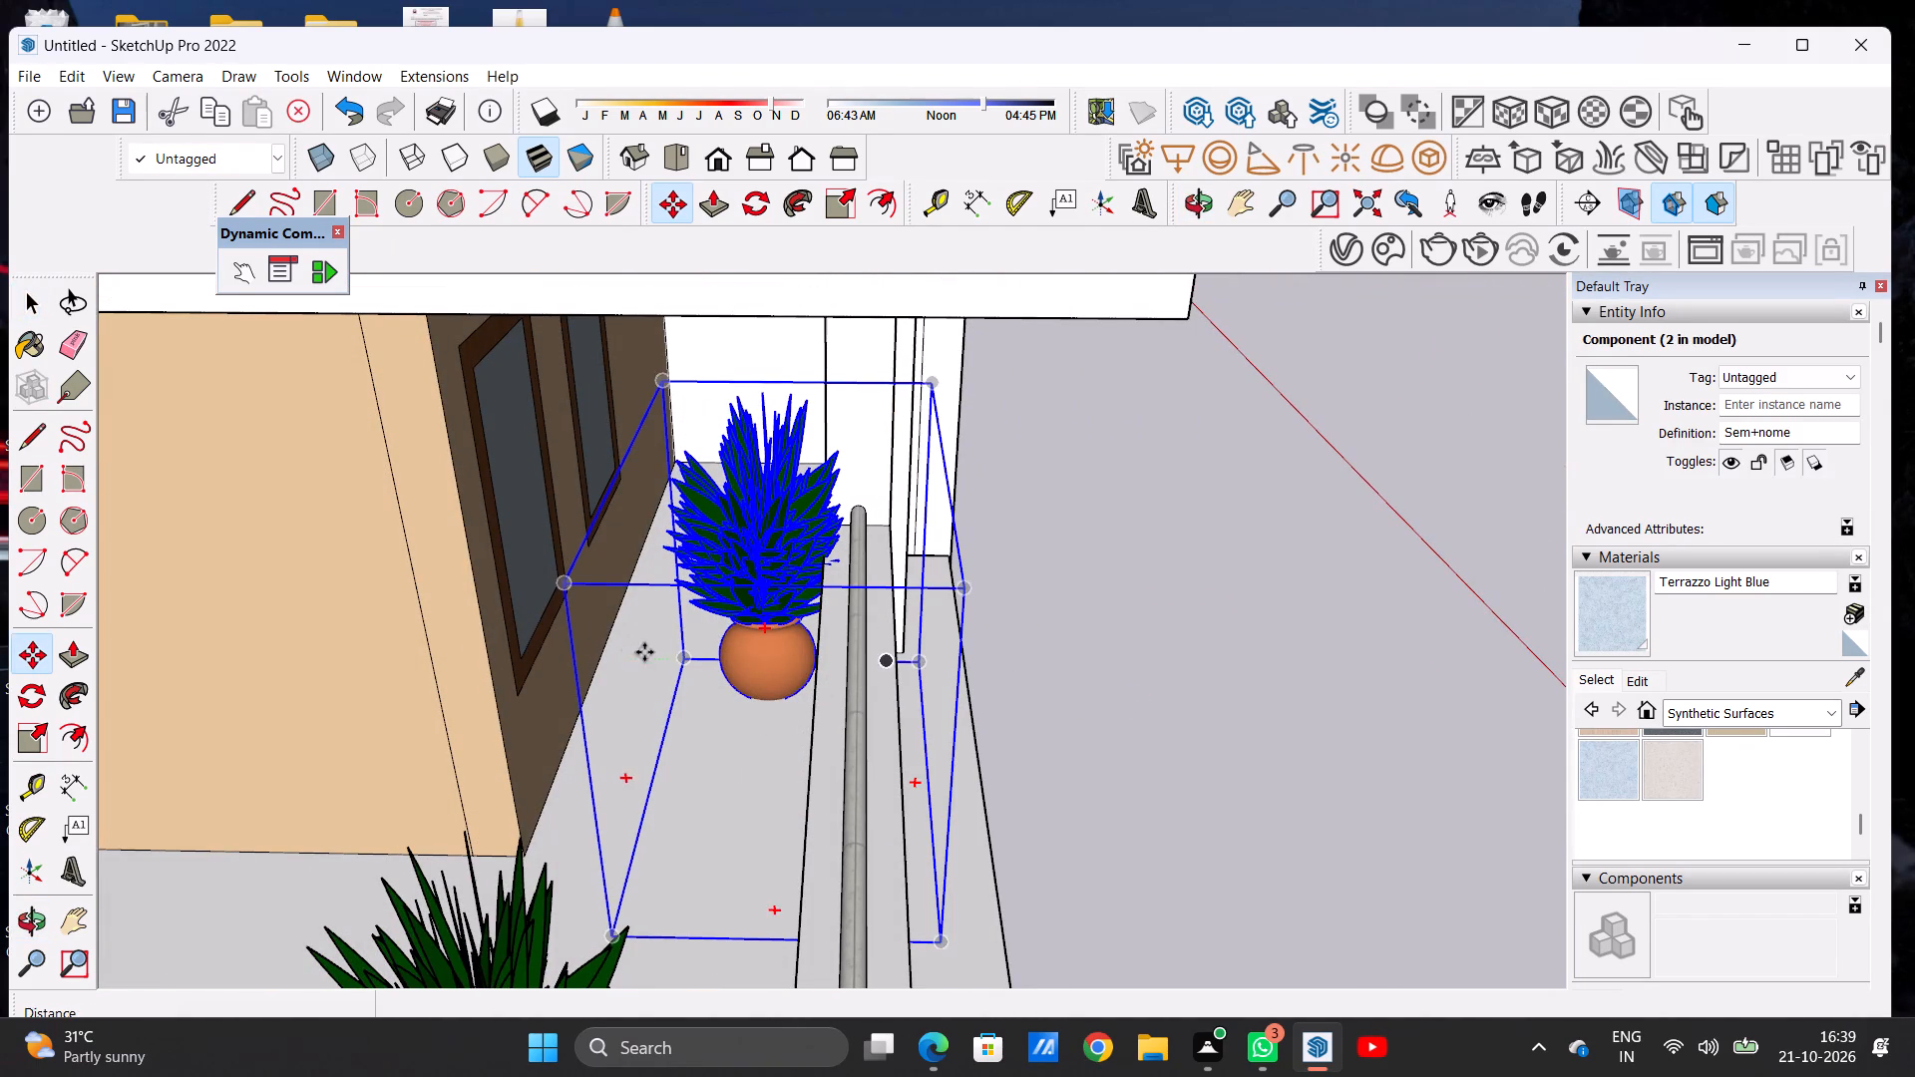
left_click(682, 651)
left_click(661, 652)
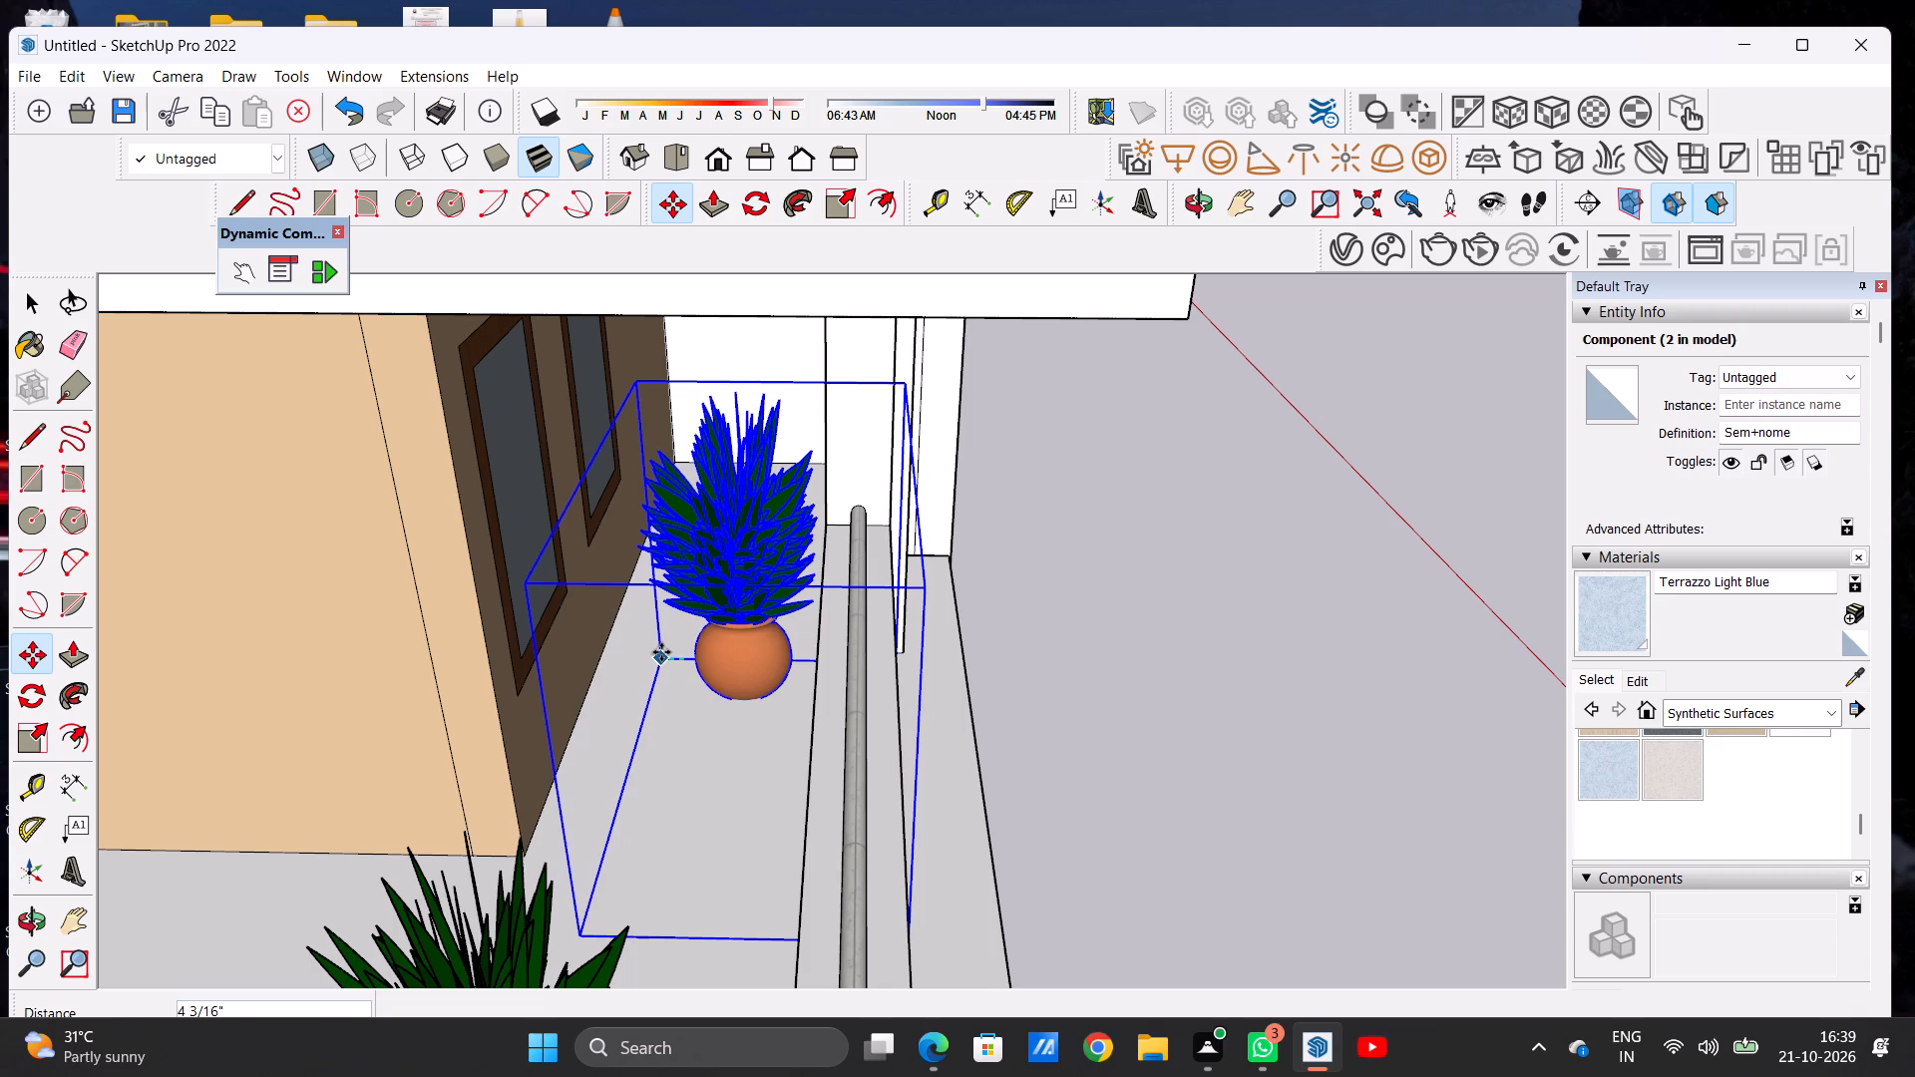
key("space")
left_click(1032, 643)
middle_click_drag(1010, 645, 840, 649)
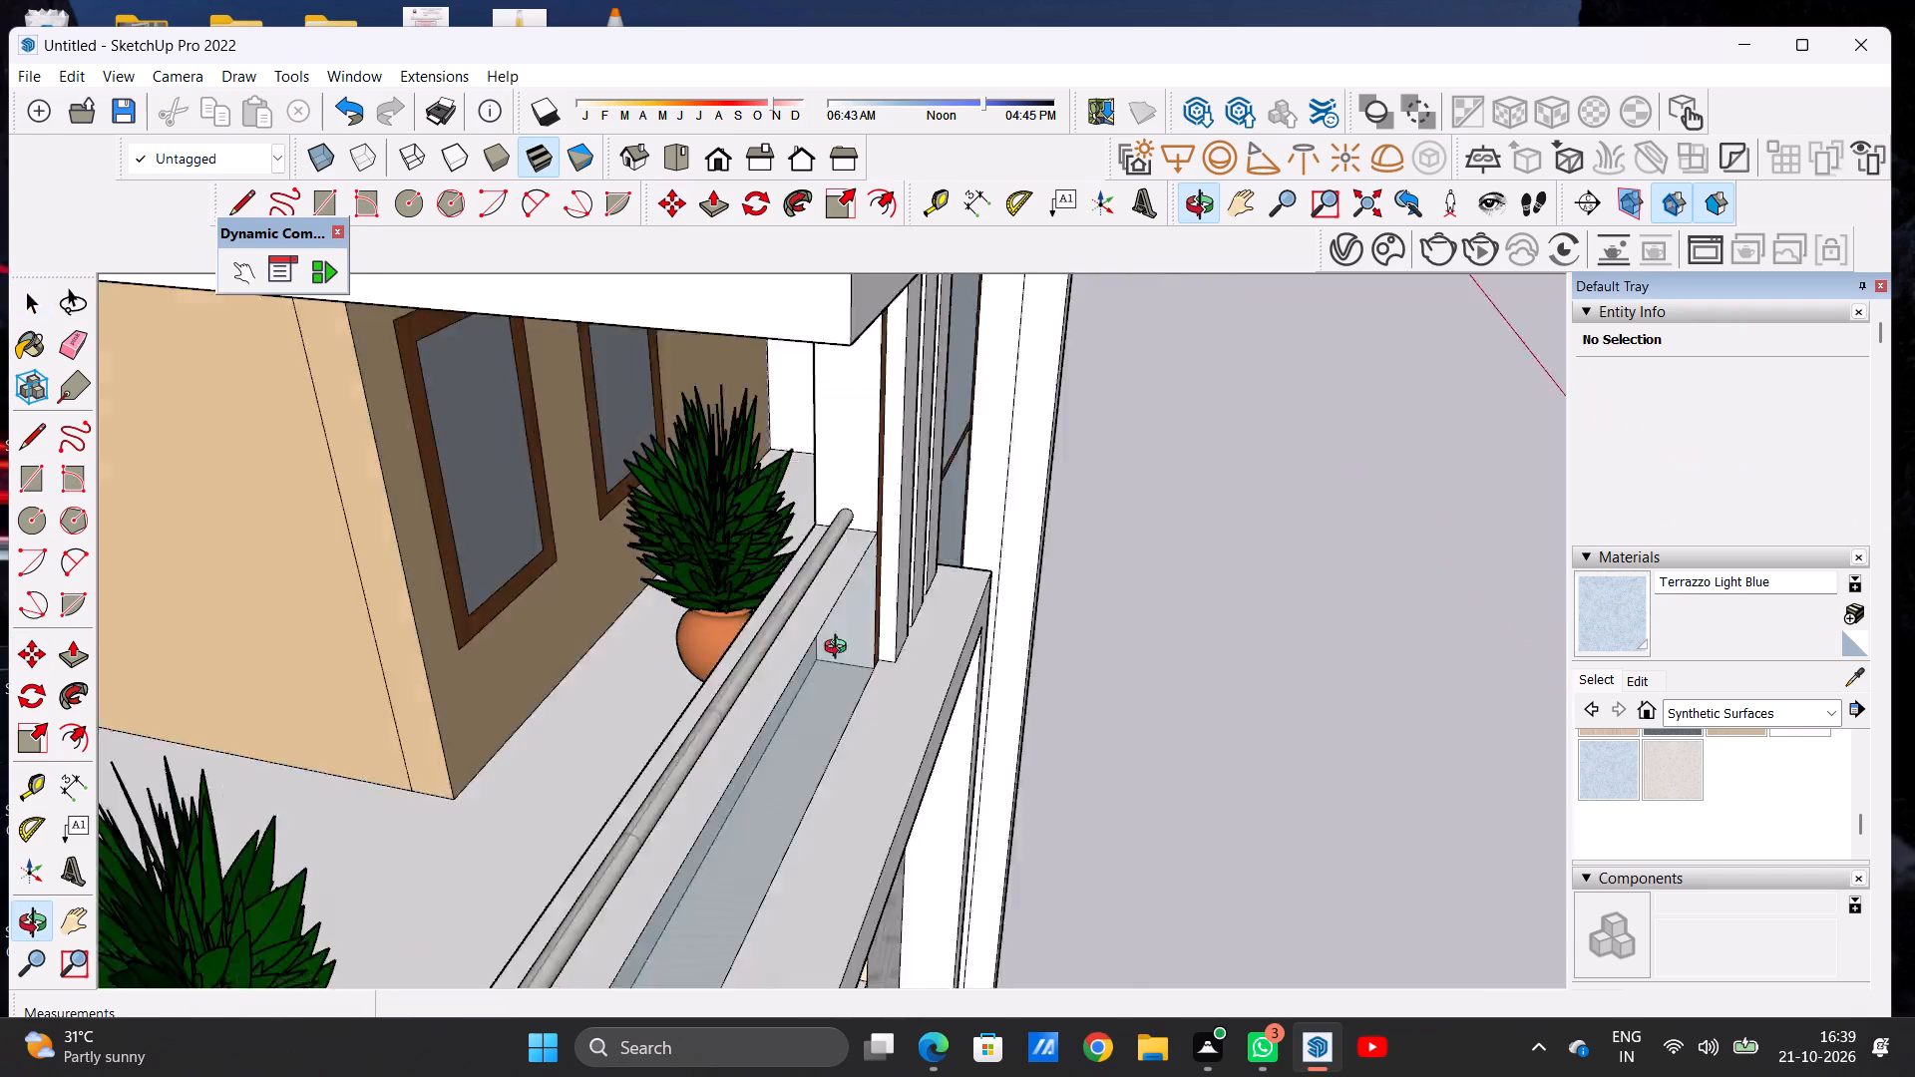
middle_click_drag(840, 649, 325, 600)
scroll(648, 598, "down", 14)
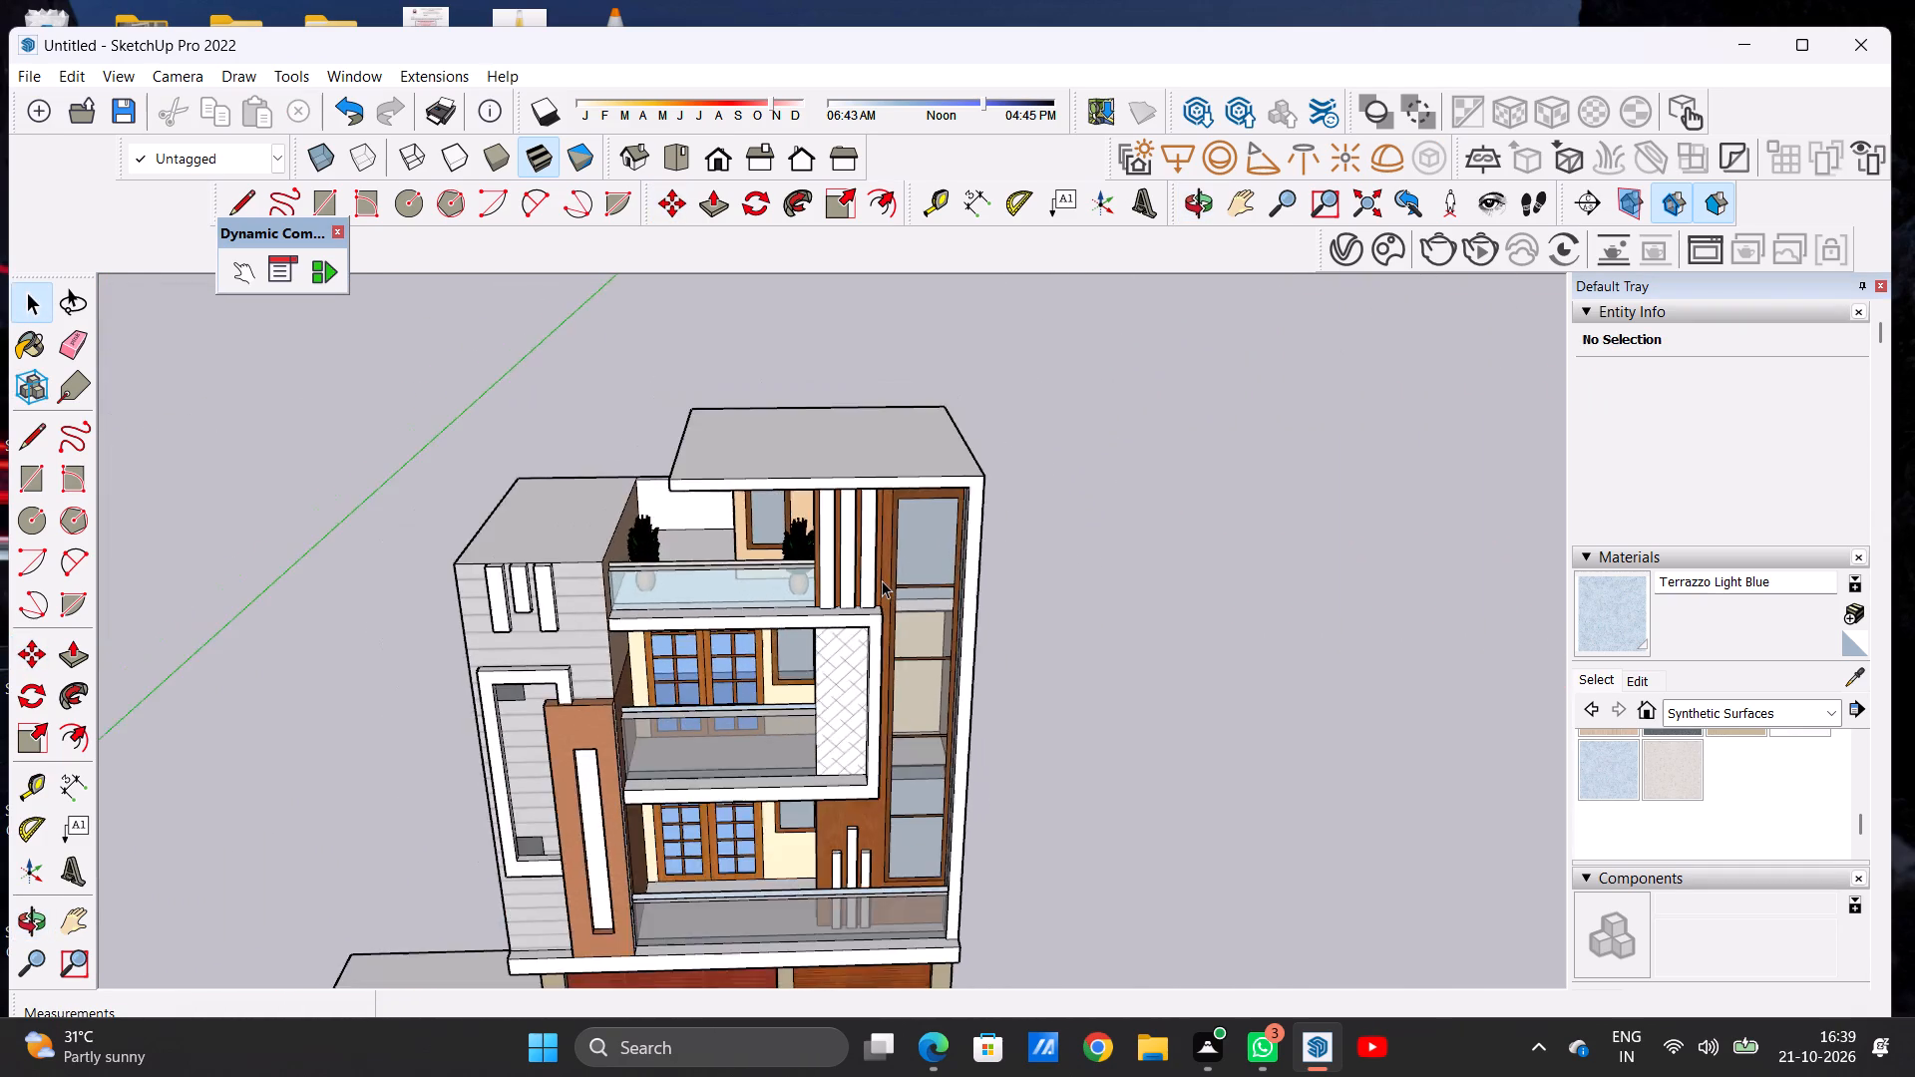
scroll(882, 580, "down", 5)
scroll(774, 739, "up", 6)
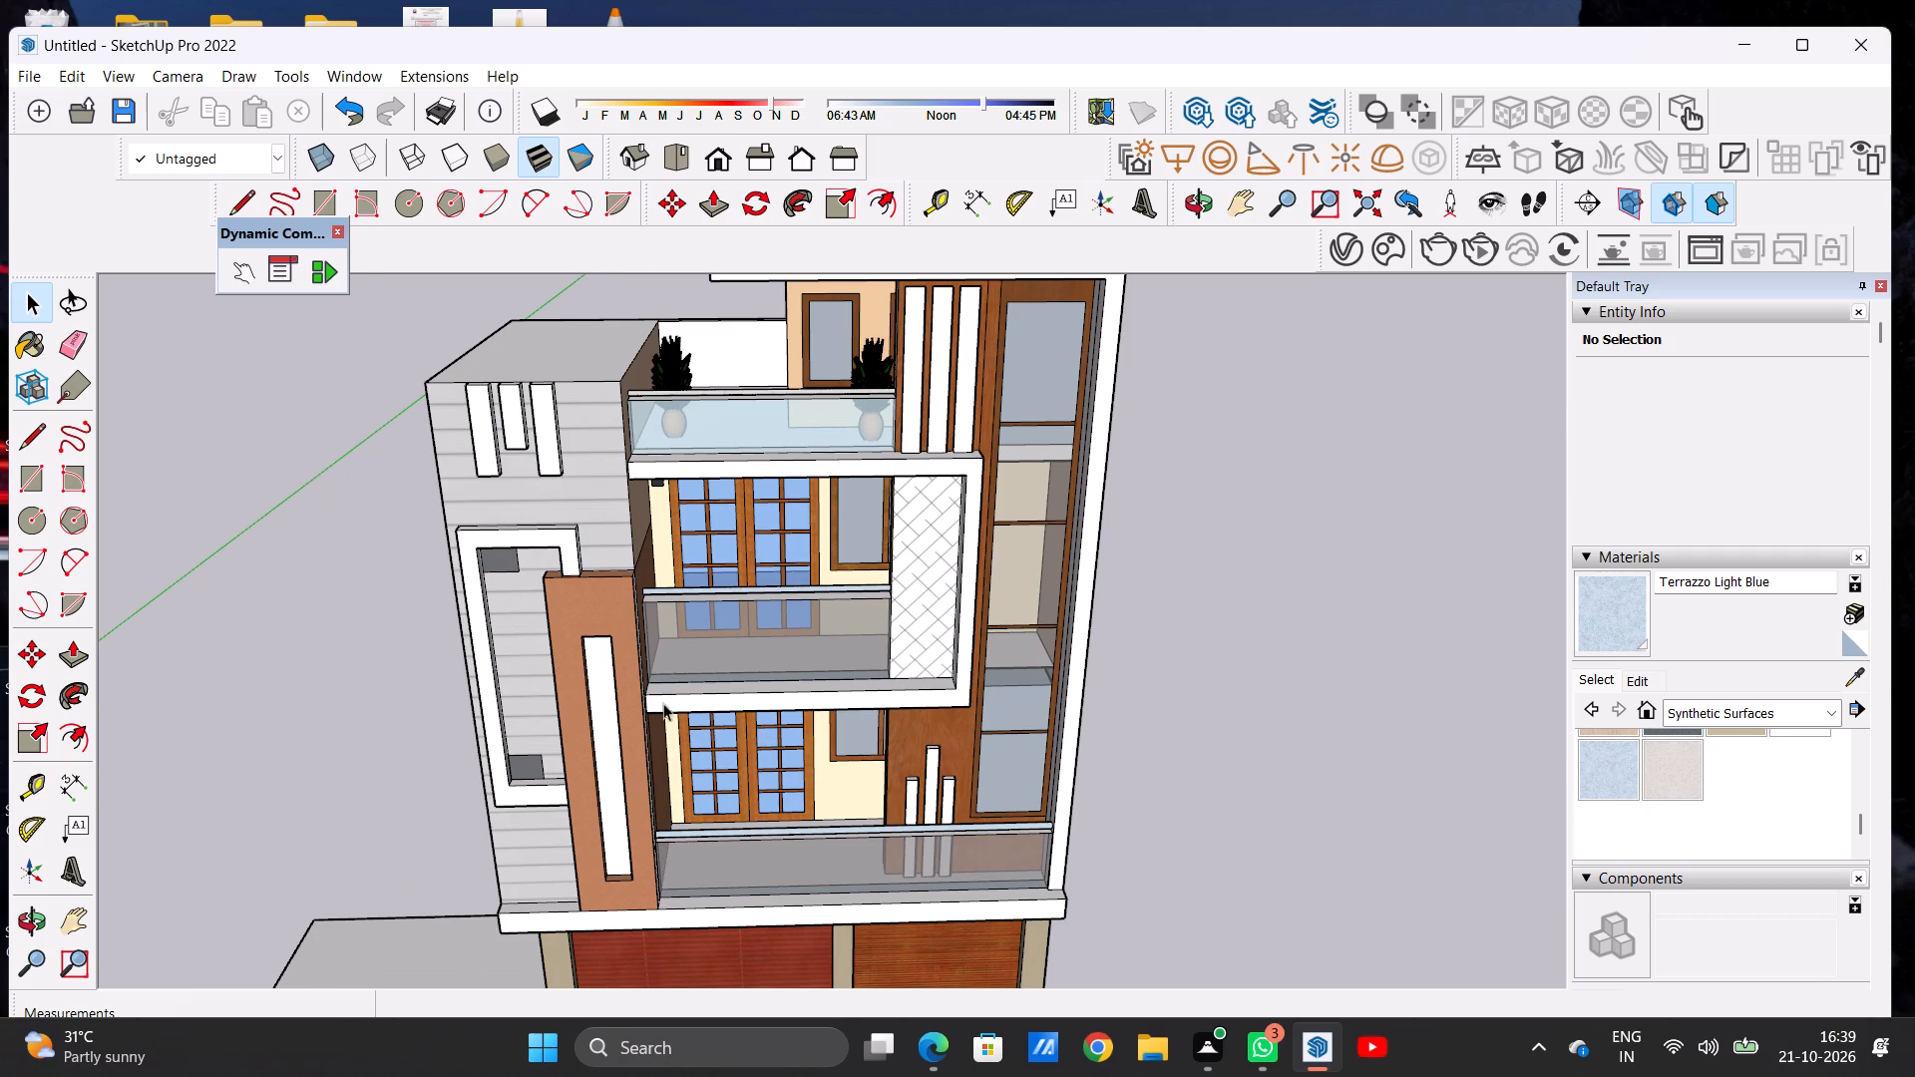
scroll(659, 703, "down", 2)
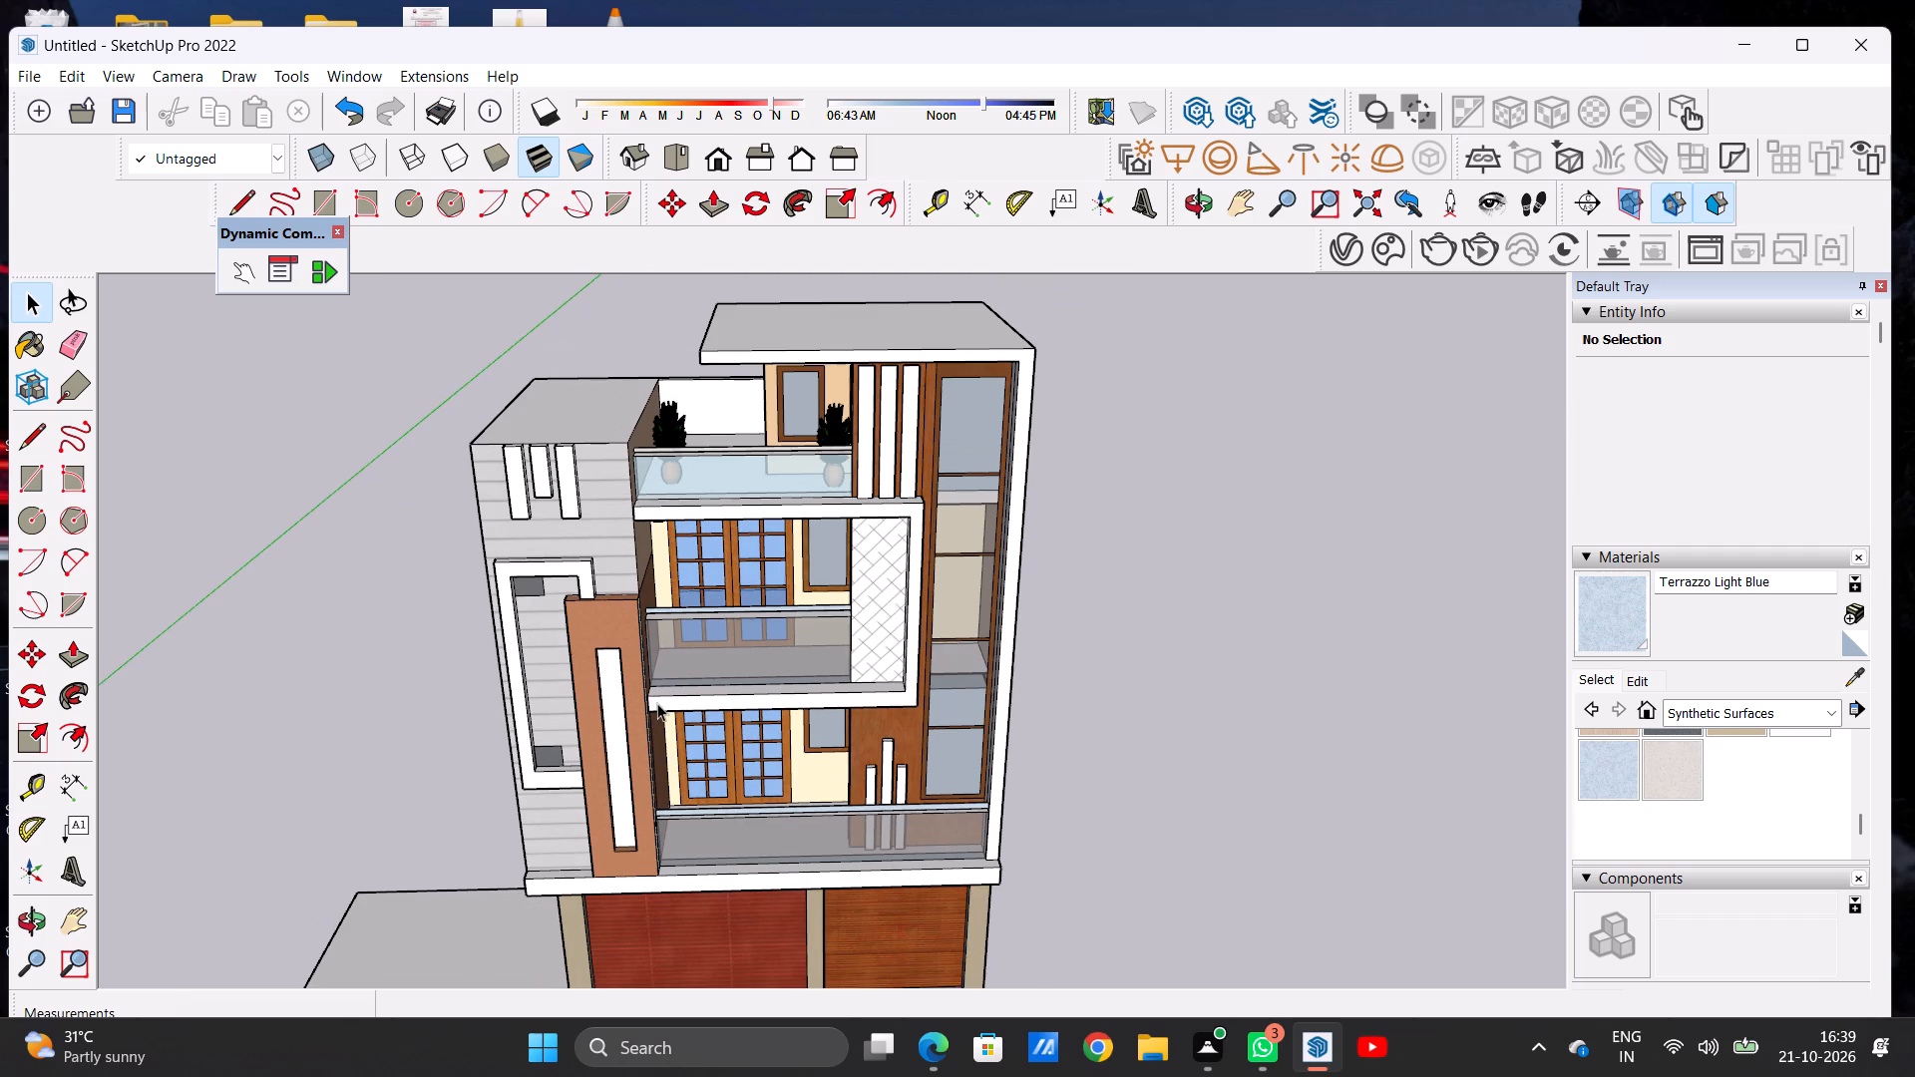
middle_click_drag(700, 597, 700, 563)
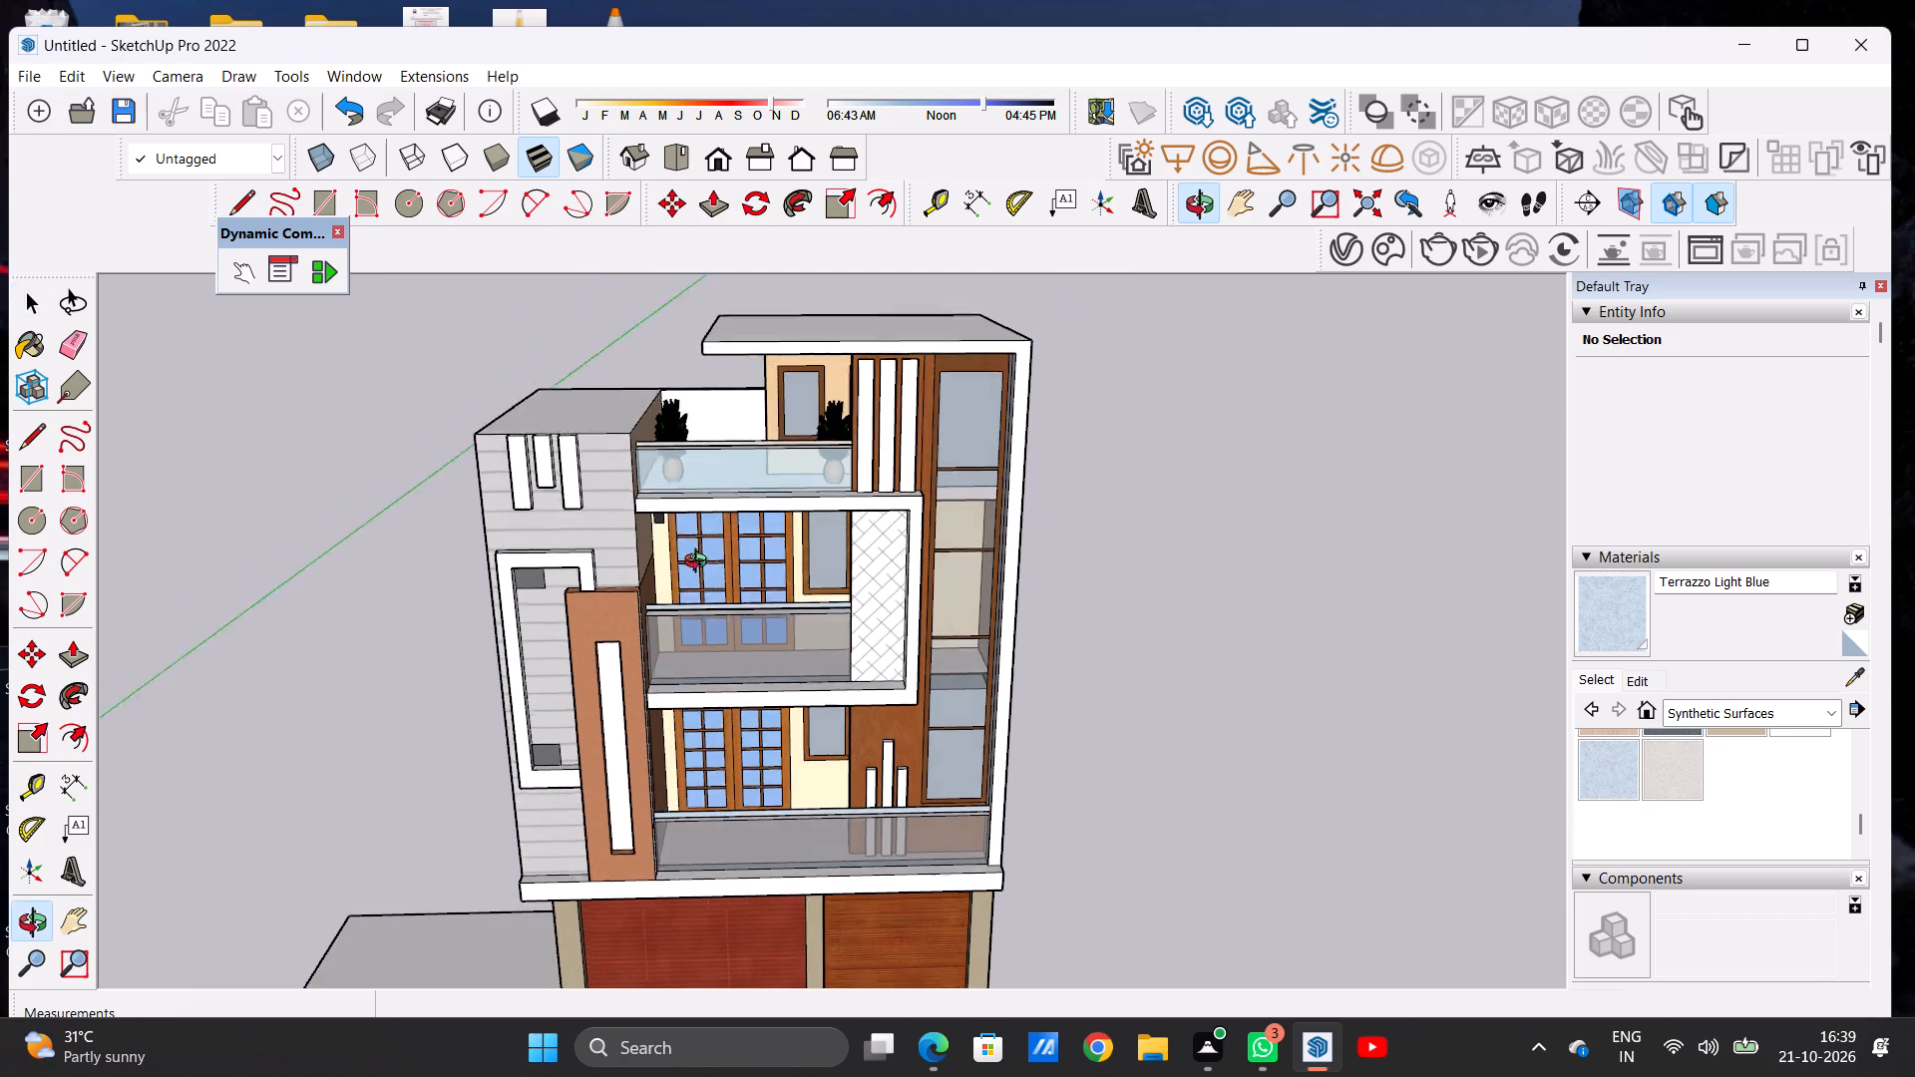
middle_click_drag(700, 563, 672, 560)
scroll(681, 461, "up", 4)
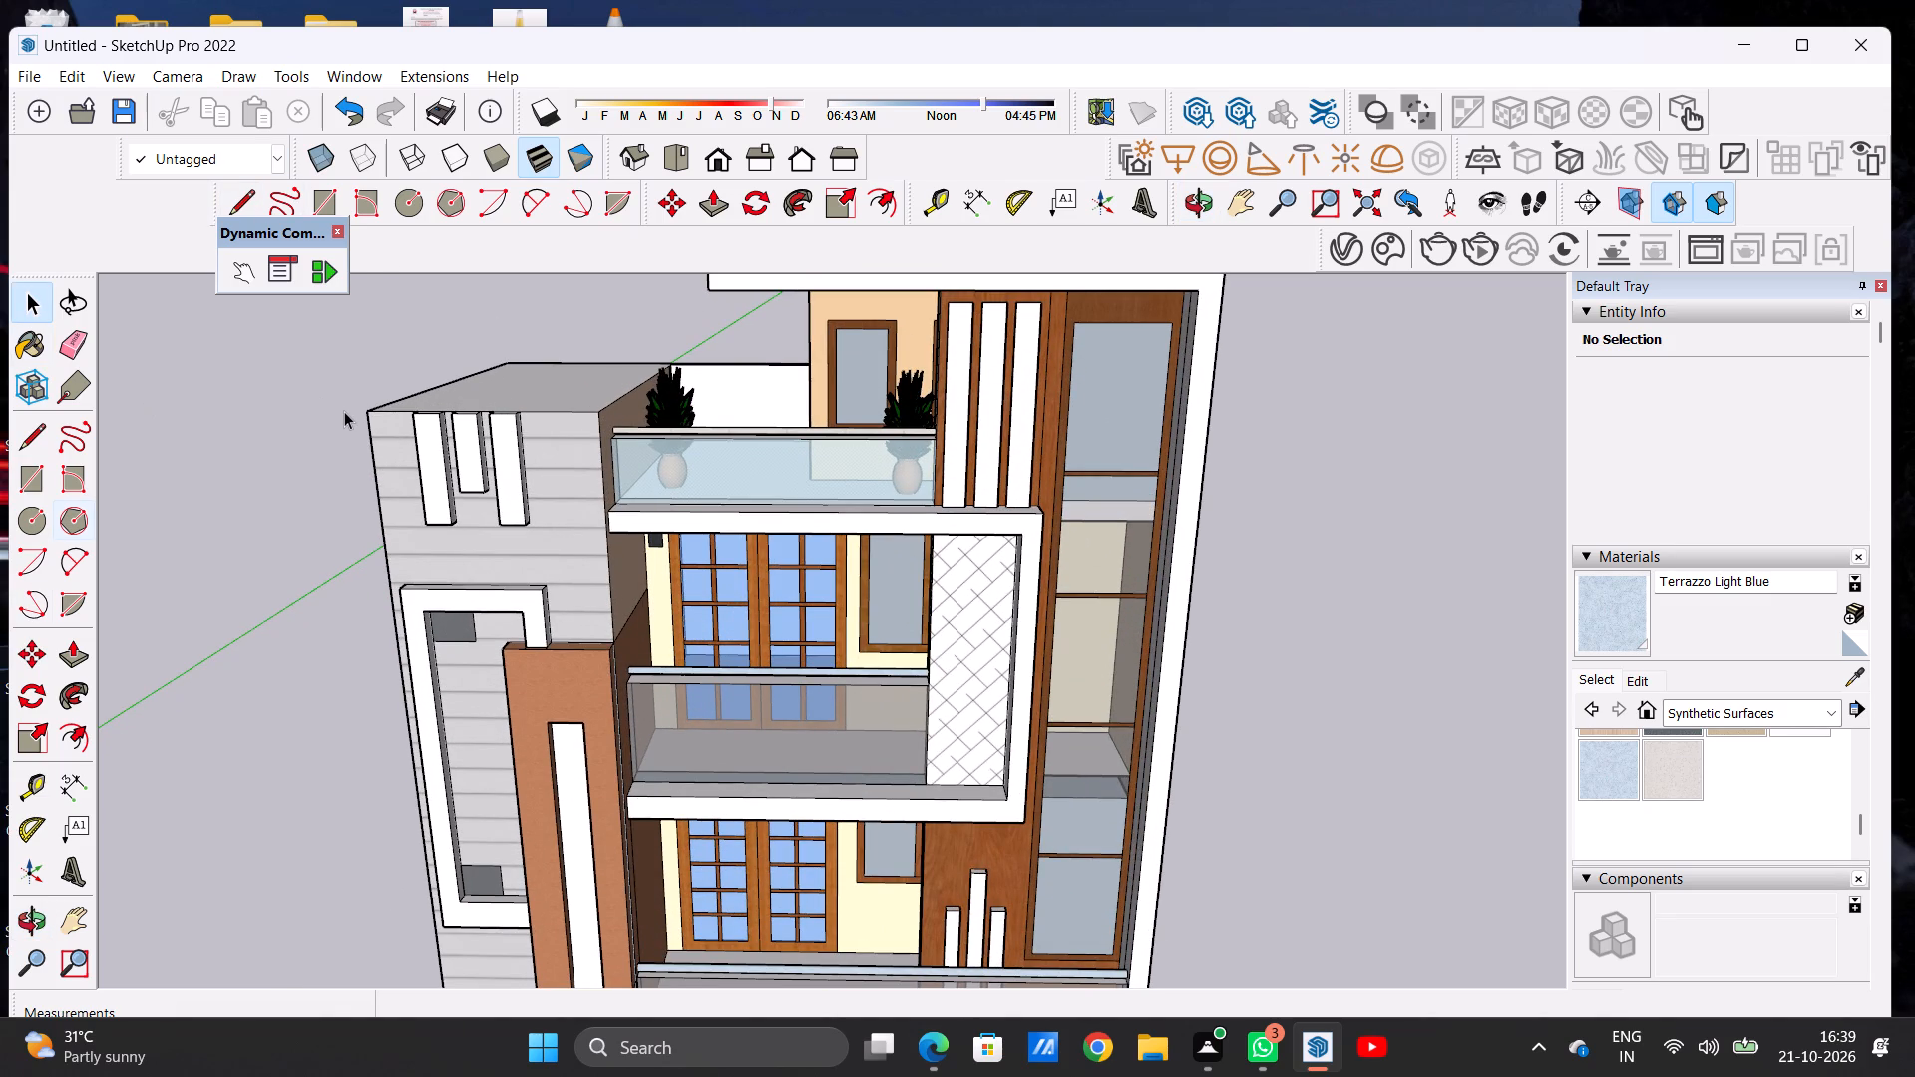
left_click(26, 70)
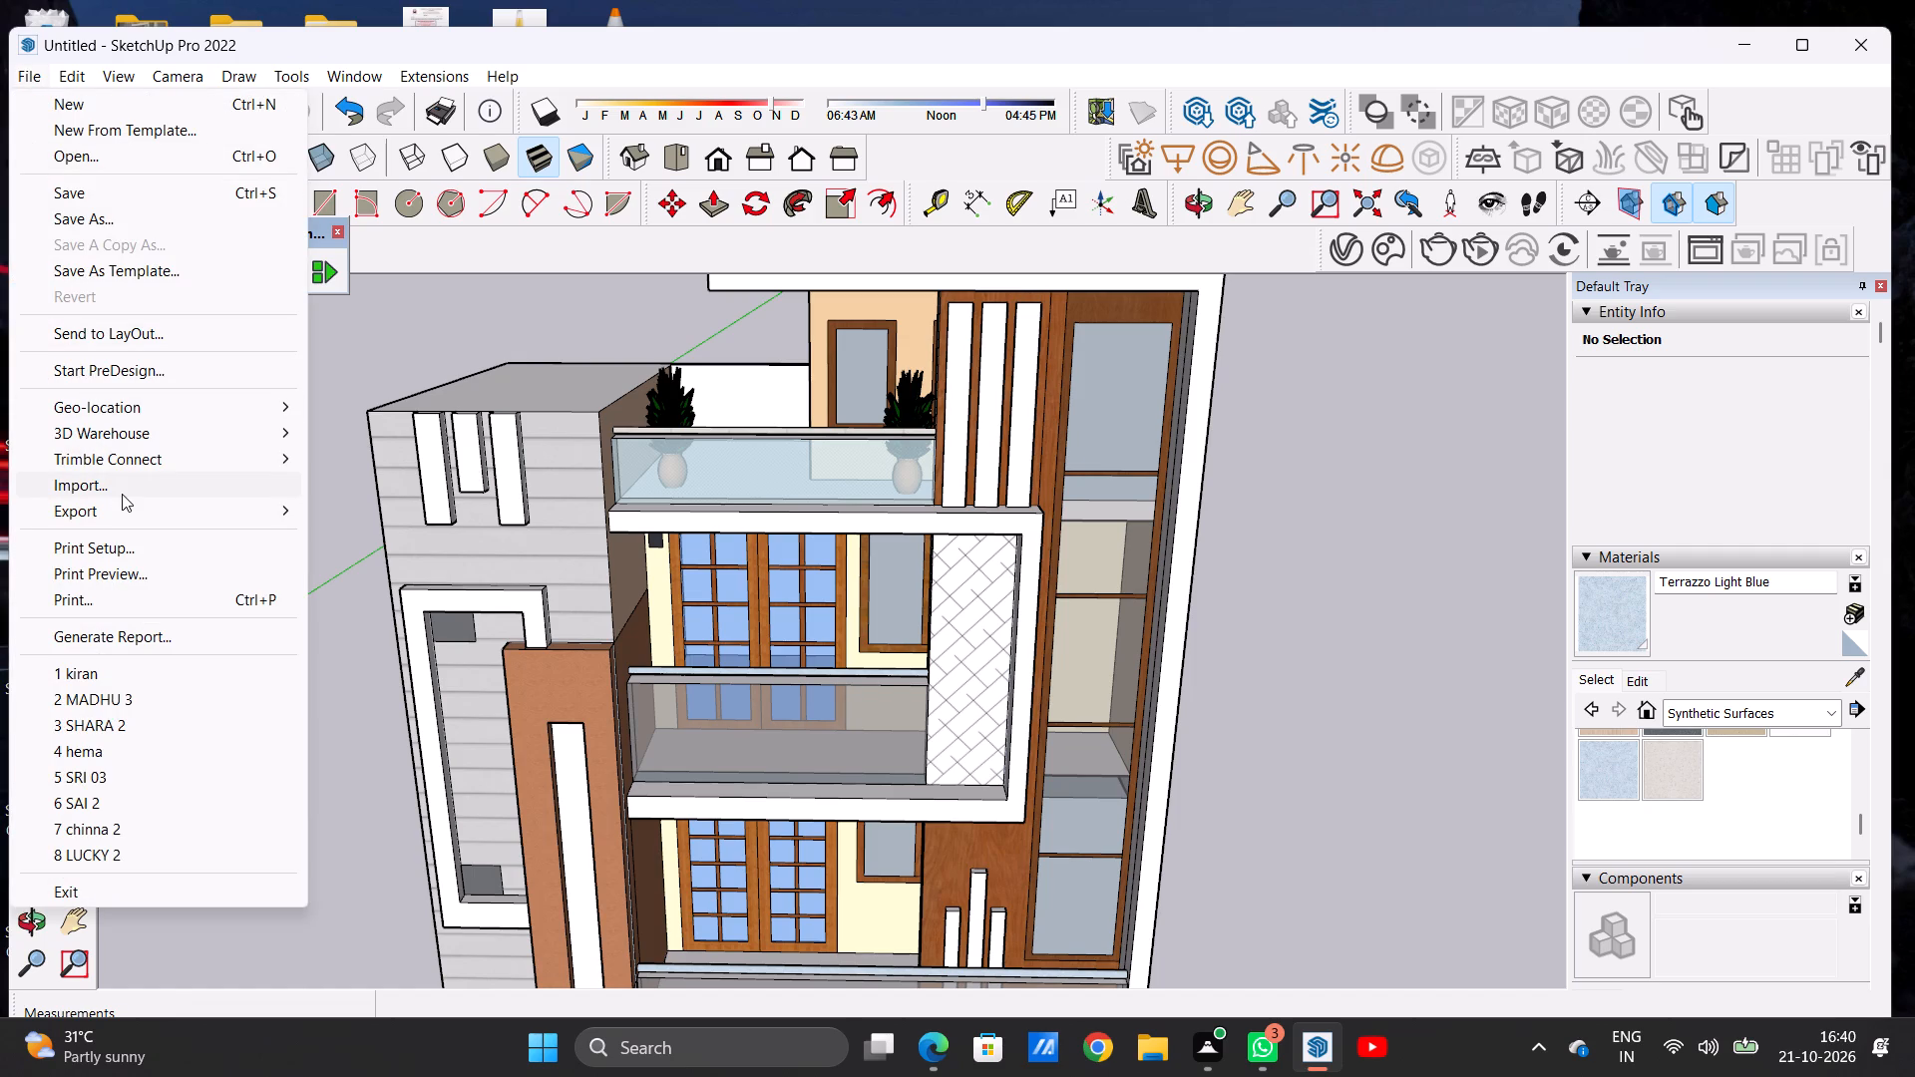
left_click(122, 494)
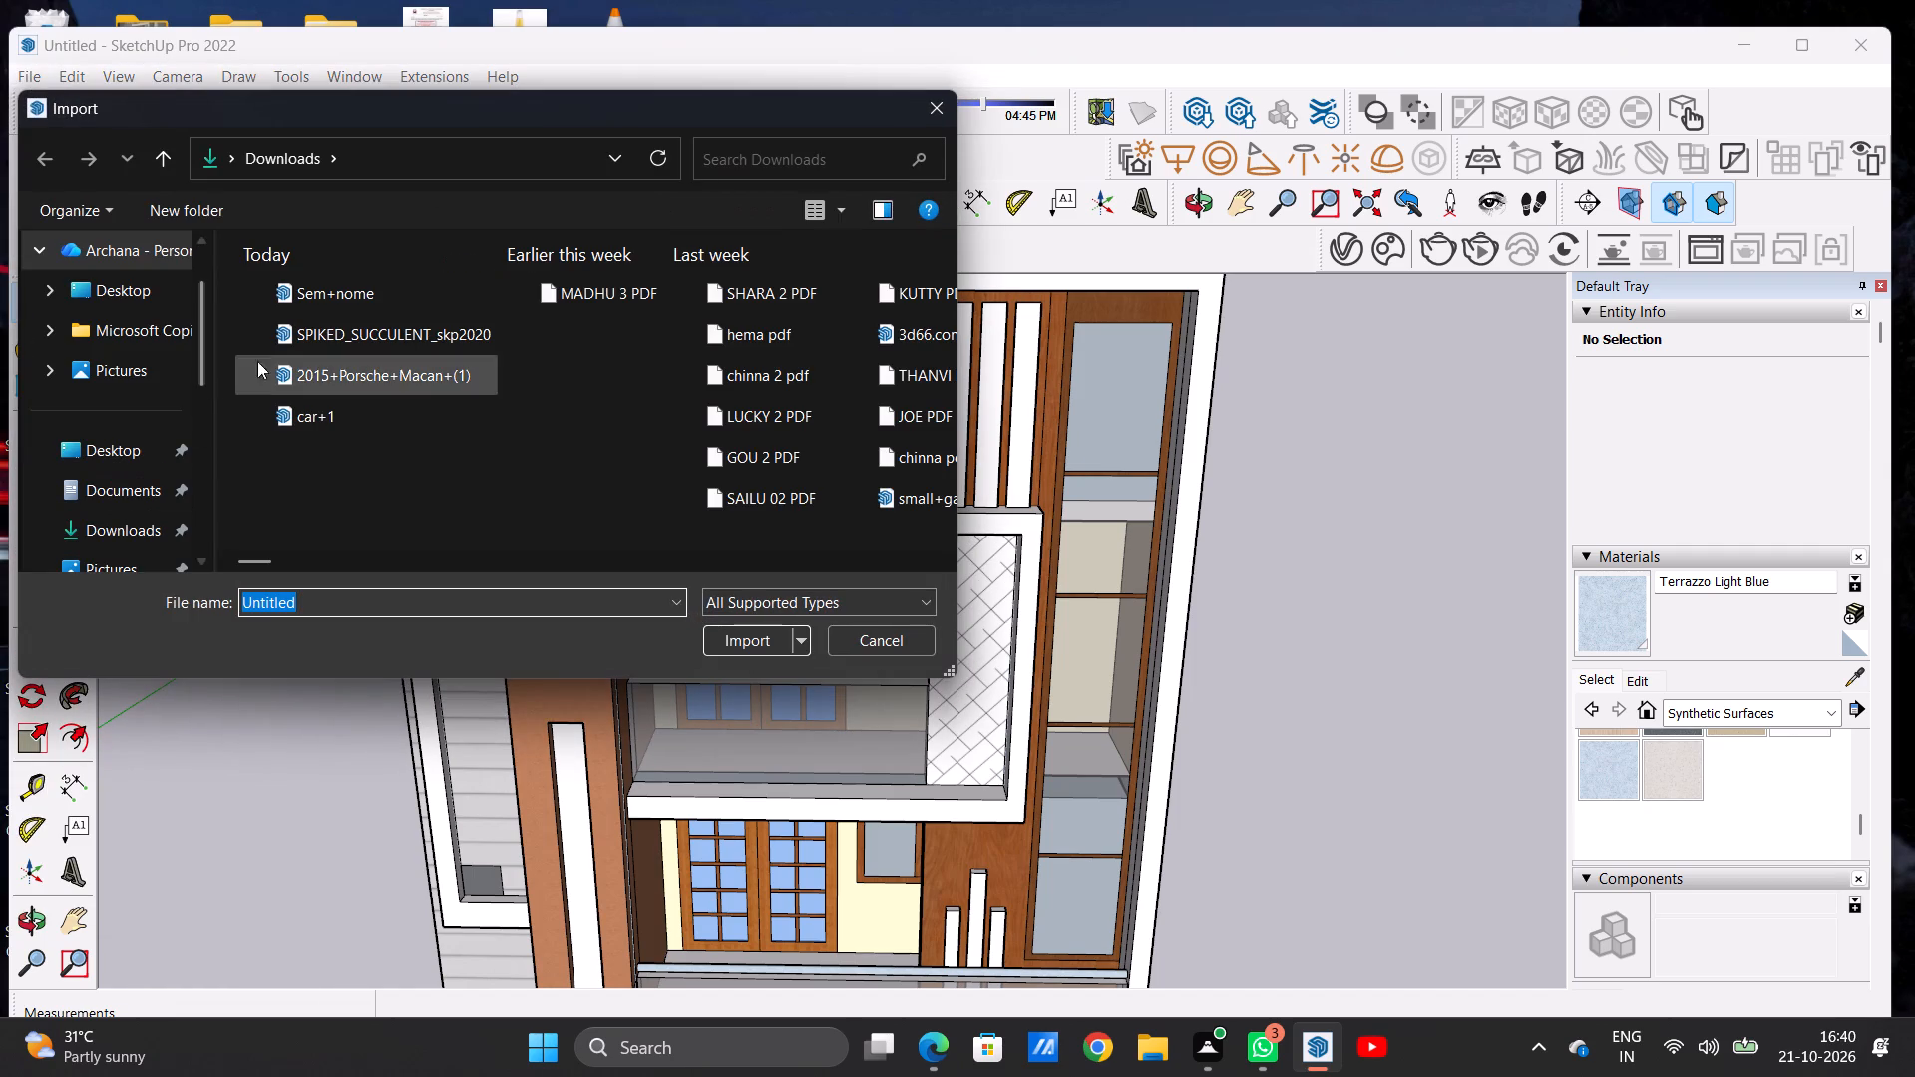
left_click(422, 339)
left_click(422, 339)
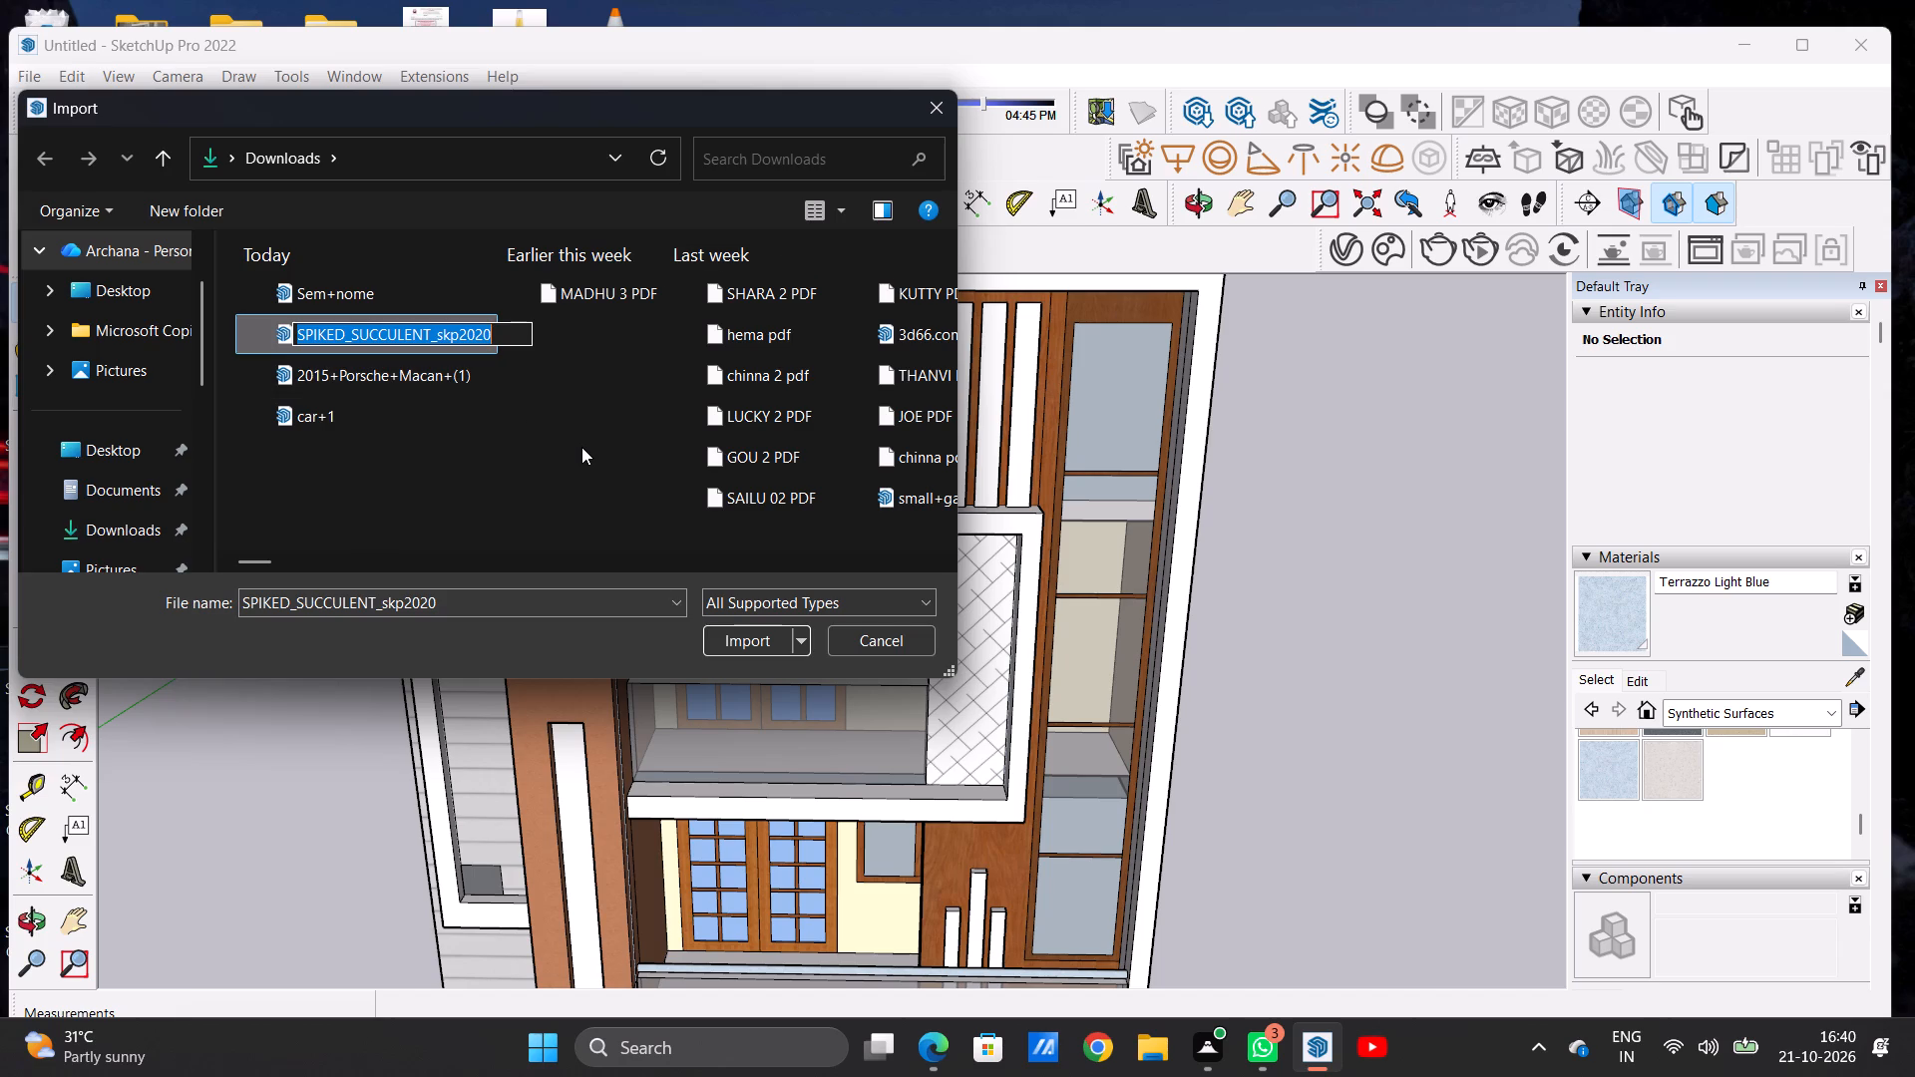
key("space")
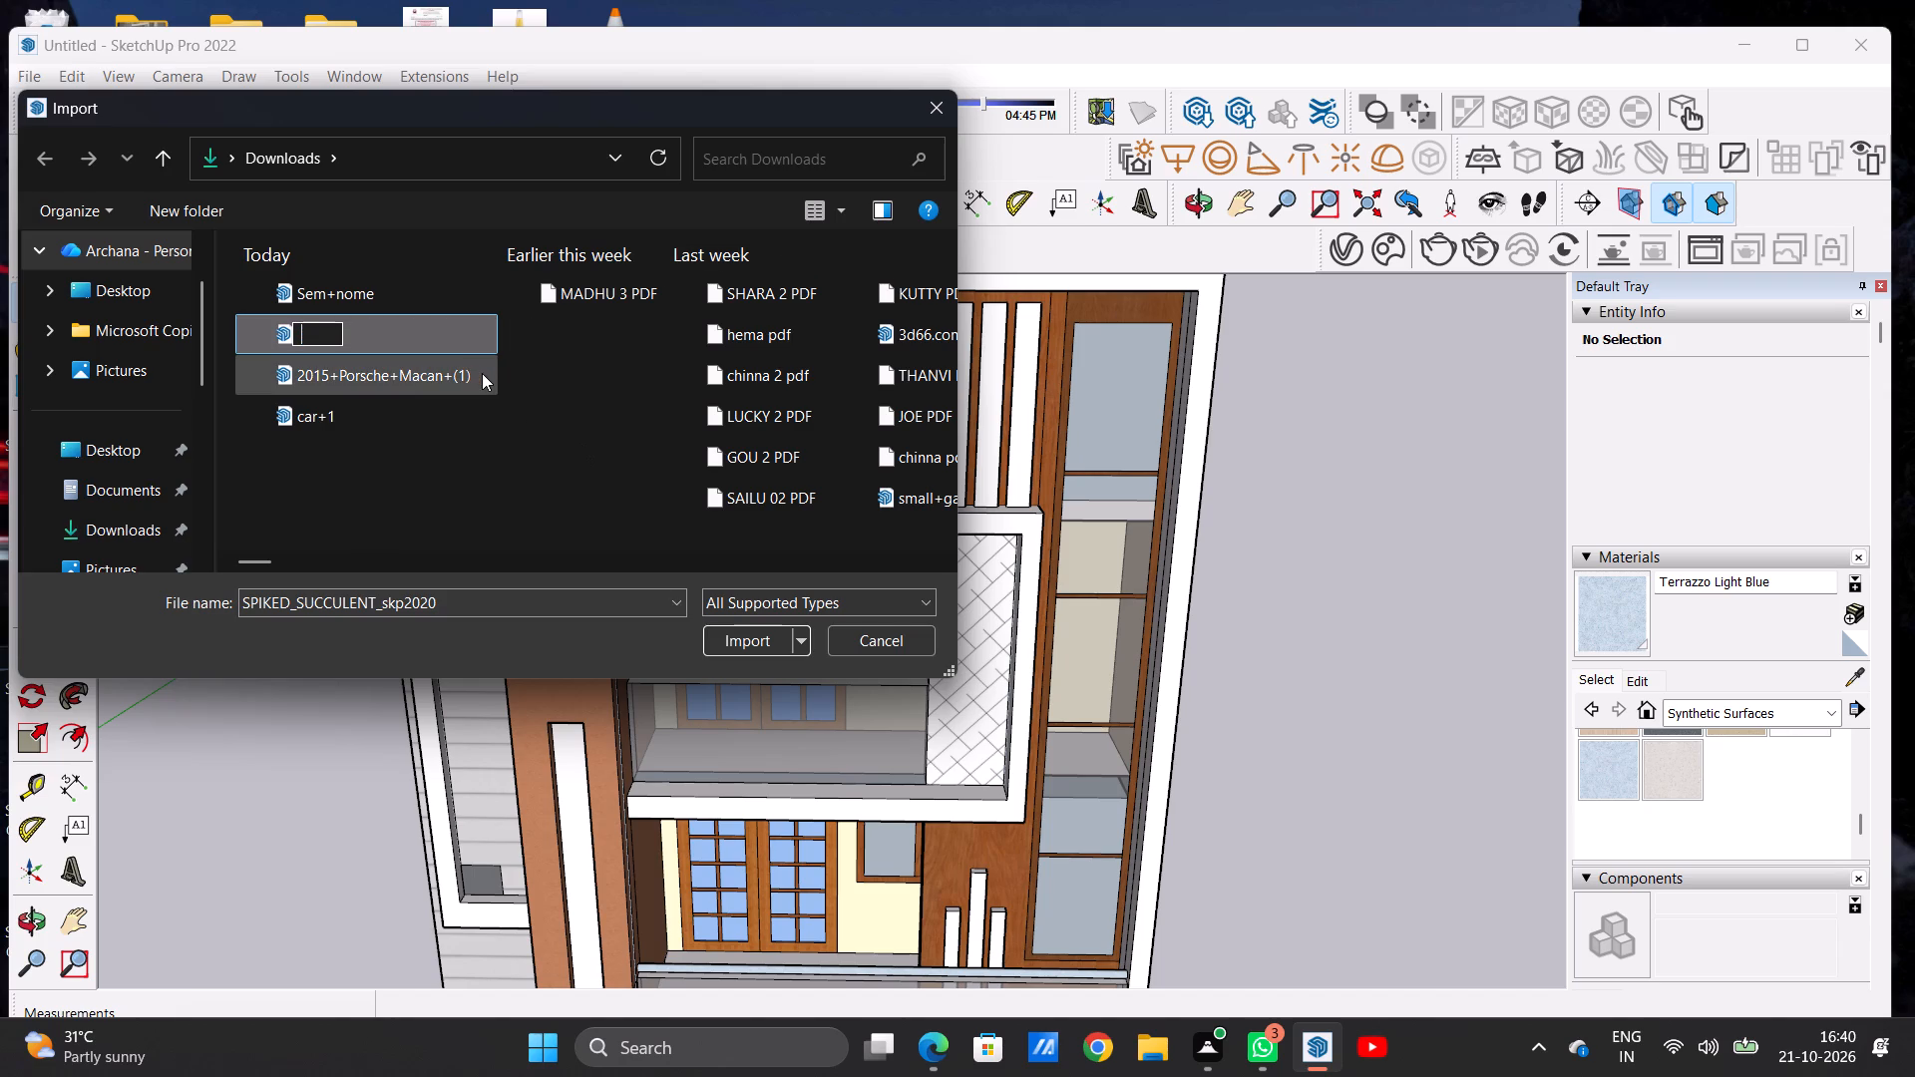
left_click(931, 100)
Import the downloaded SPIKED_SUCCULENT_skp2020 model and place the potted plant on the topmost flat roof slab.
left_click(22, 82)
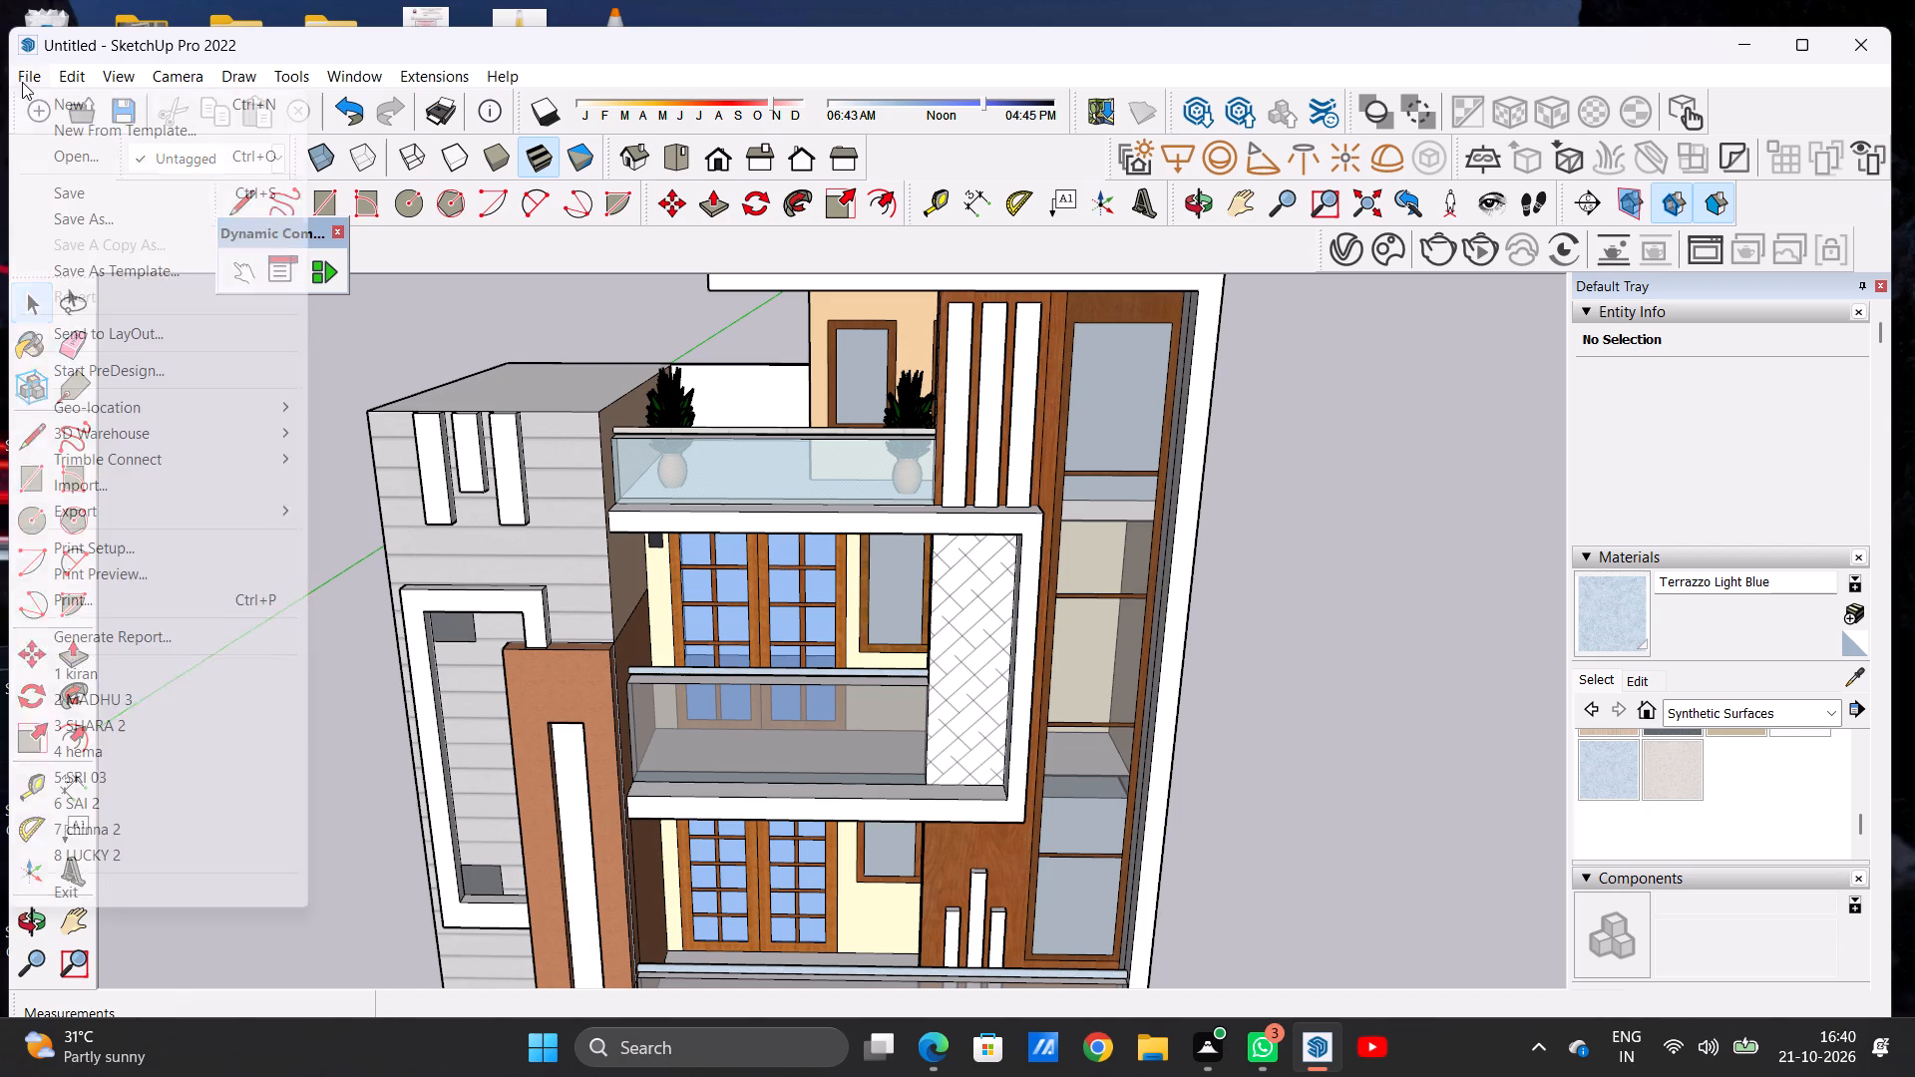
left_click(170, 480)
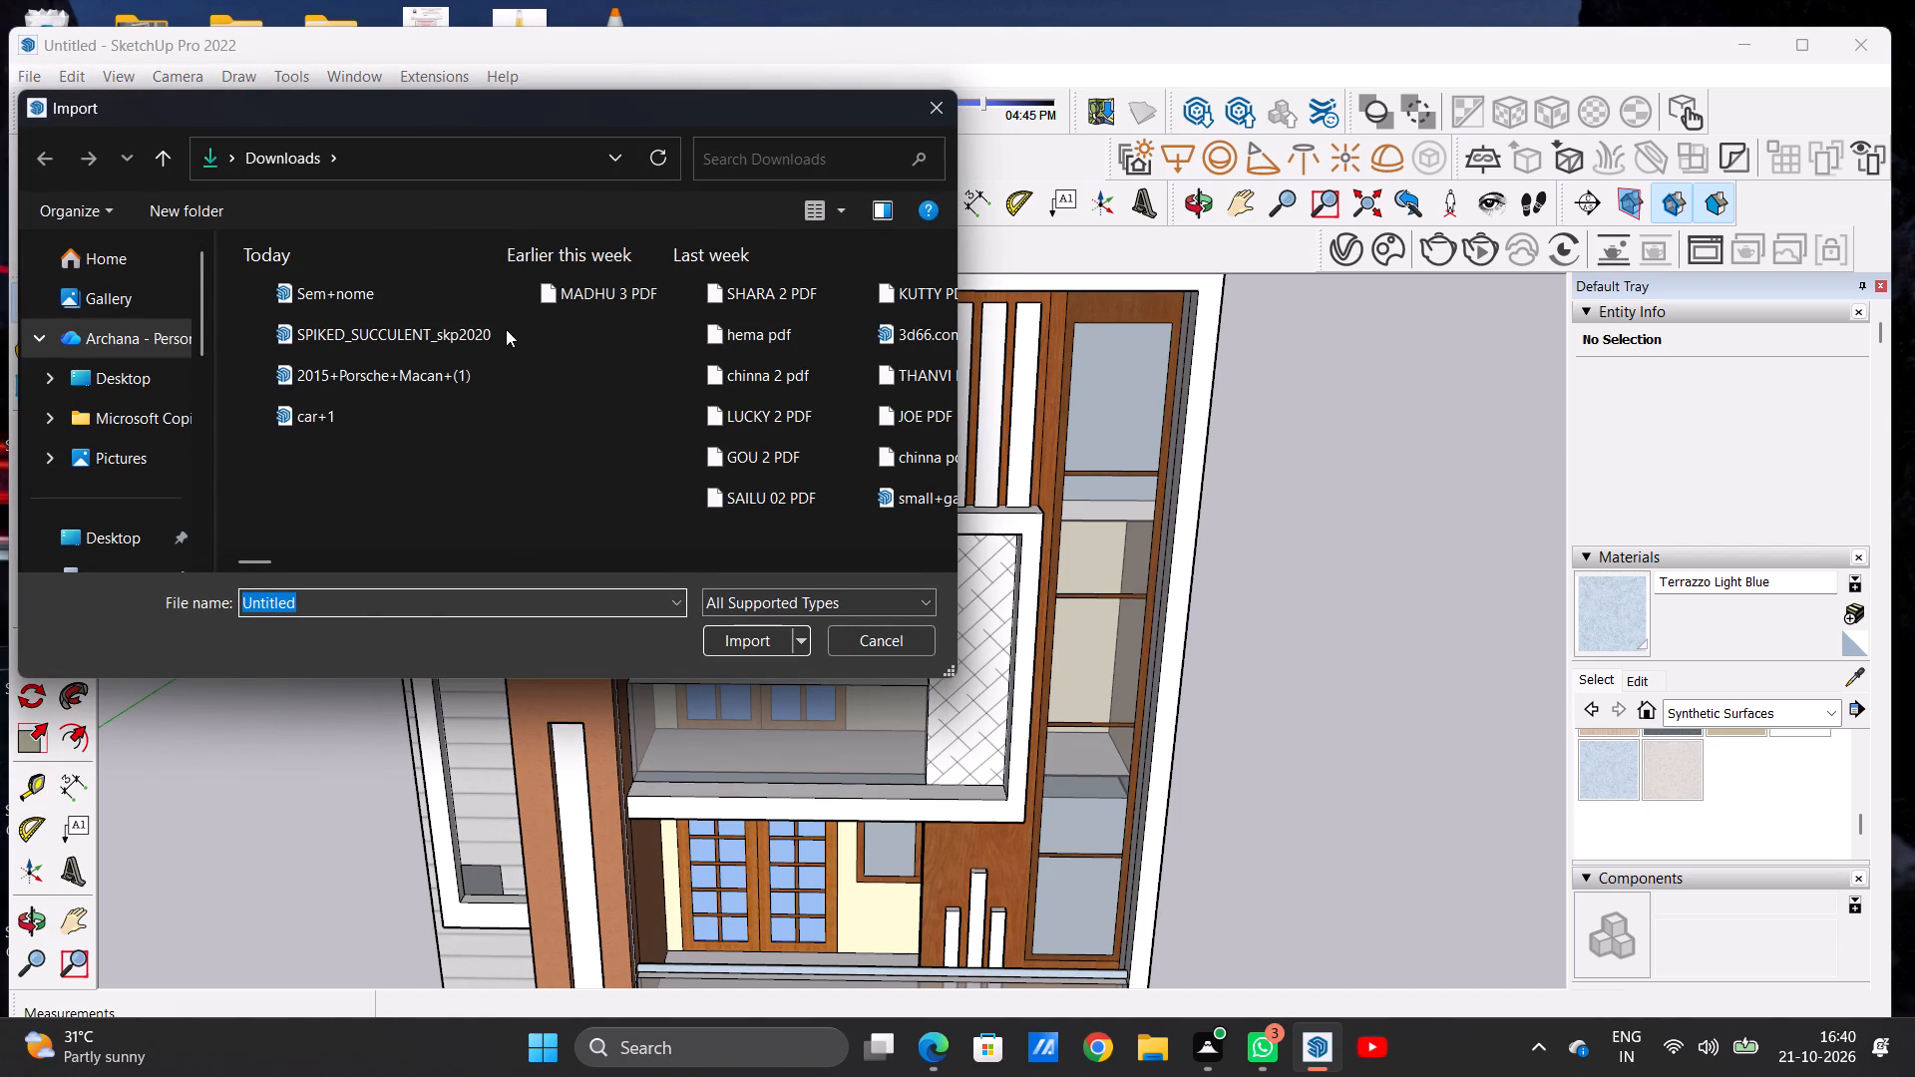
double_click(465, 329)
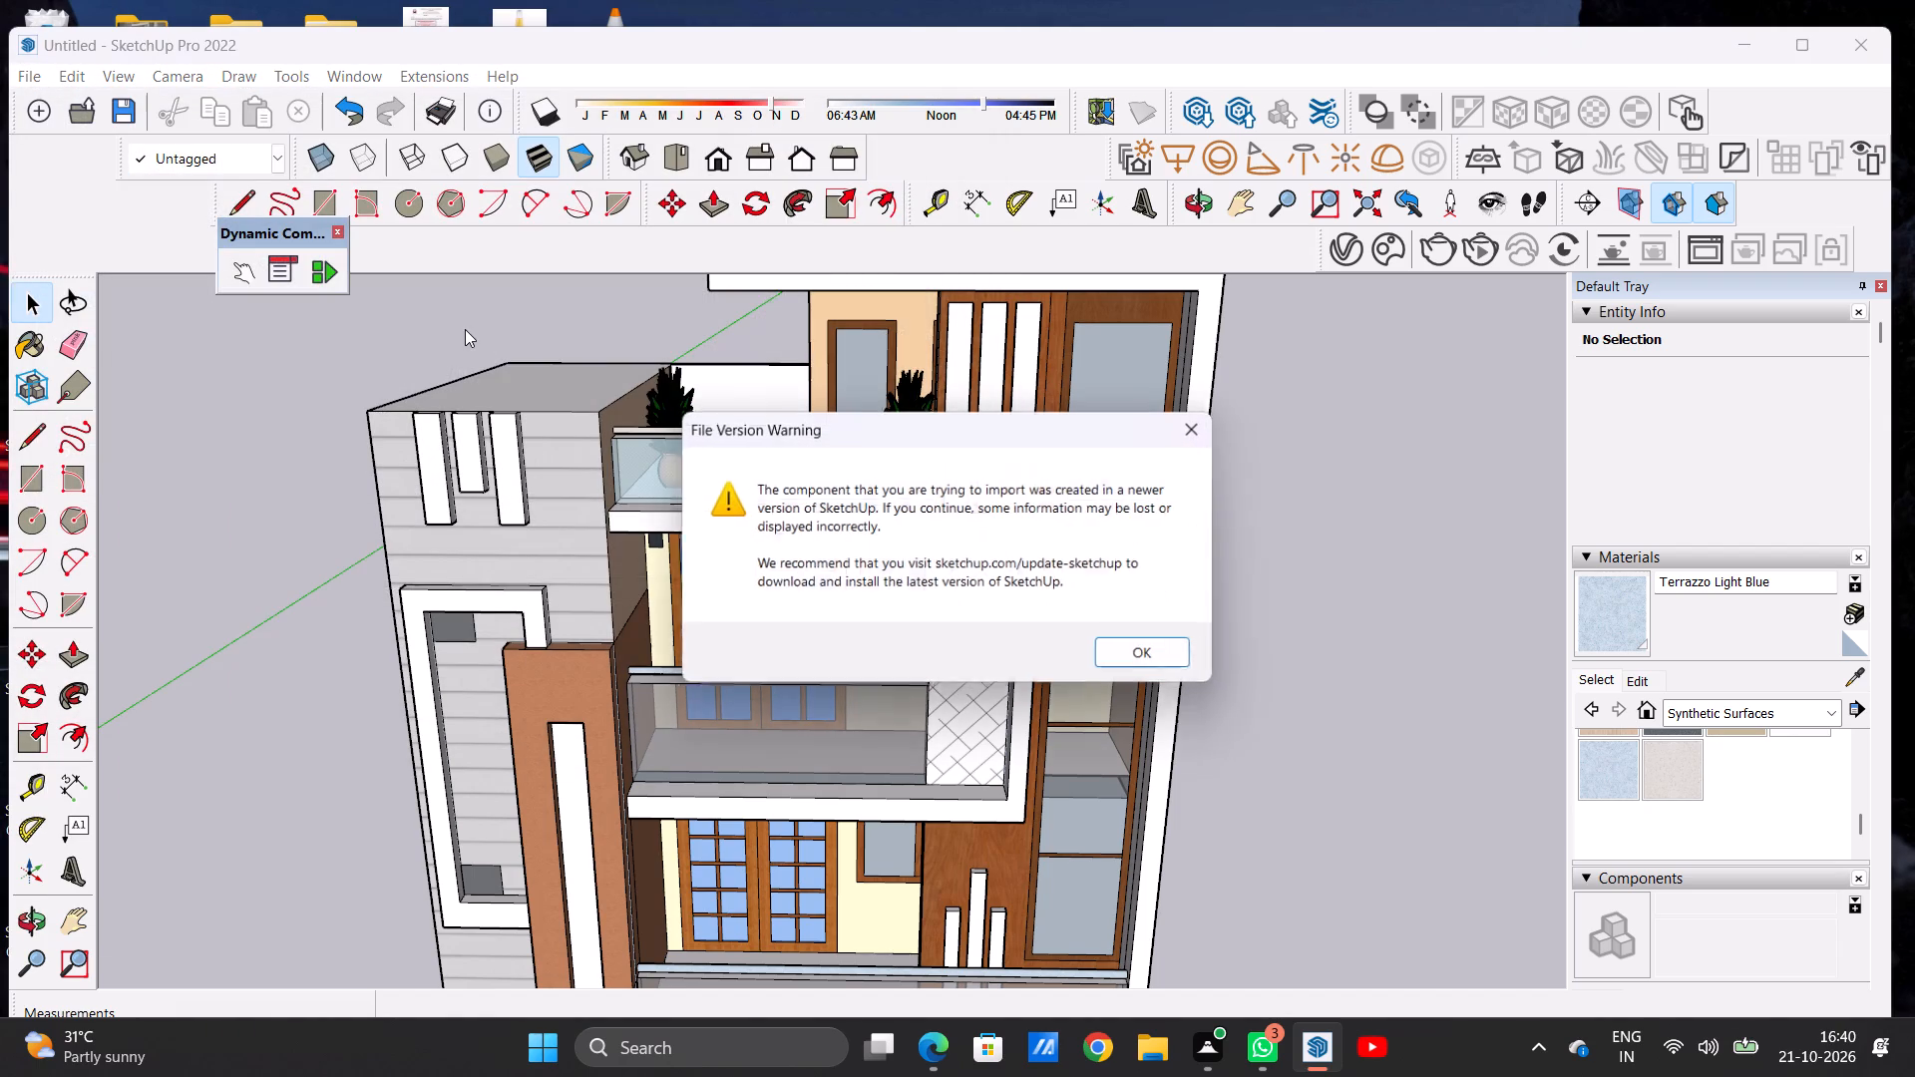
left_click(1118, 662)
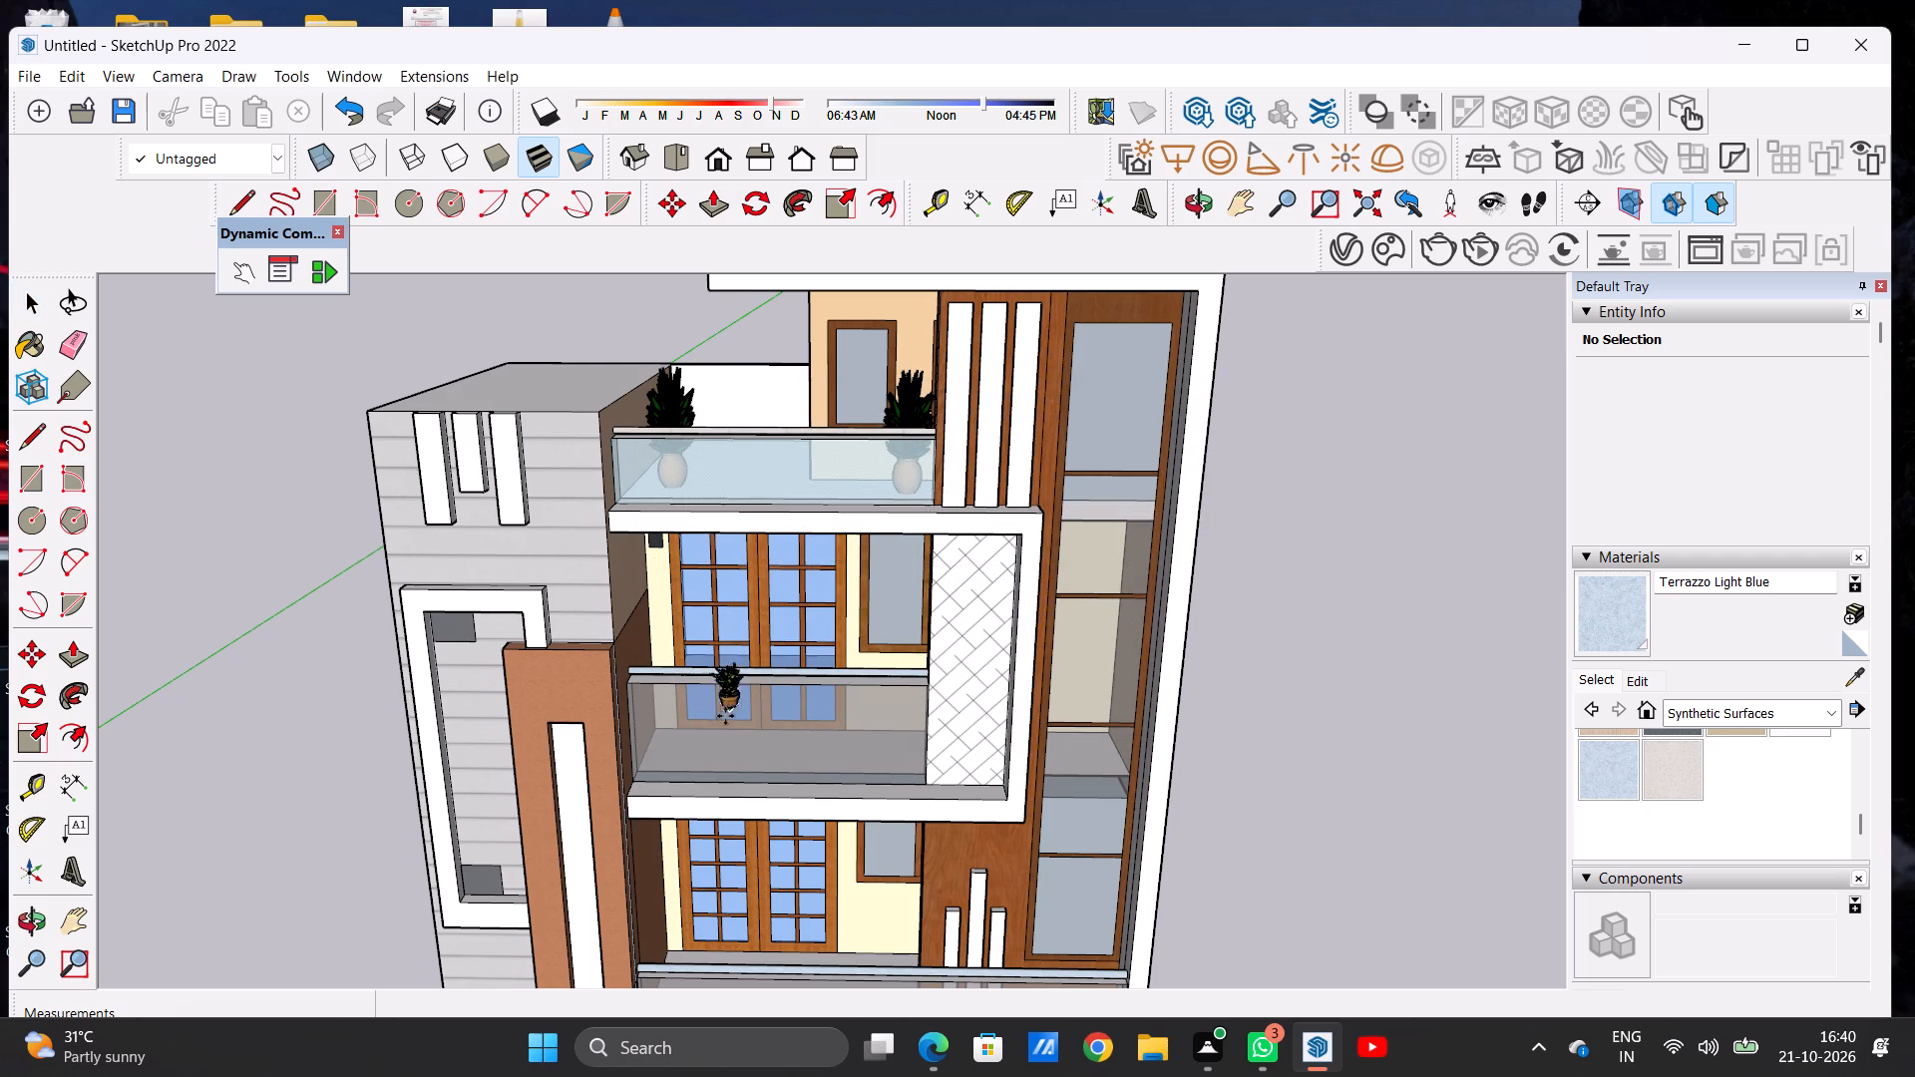
scroll(655, 783, "up", 7)
scroll(655, 738, "down", 1)
scroll(655, 738, "up", 1)
scroll(655, 738, "down", 1)
scroll(655, 738, "up", 7)
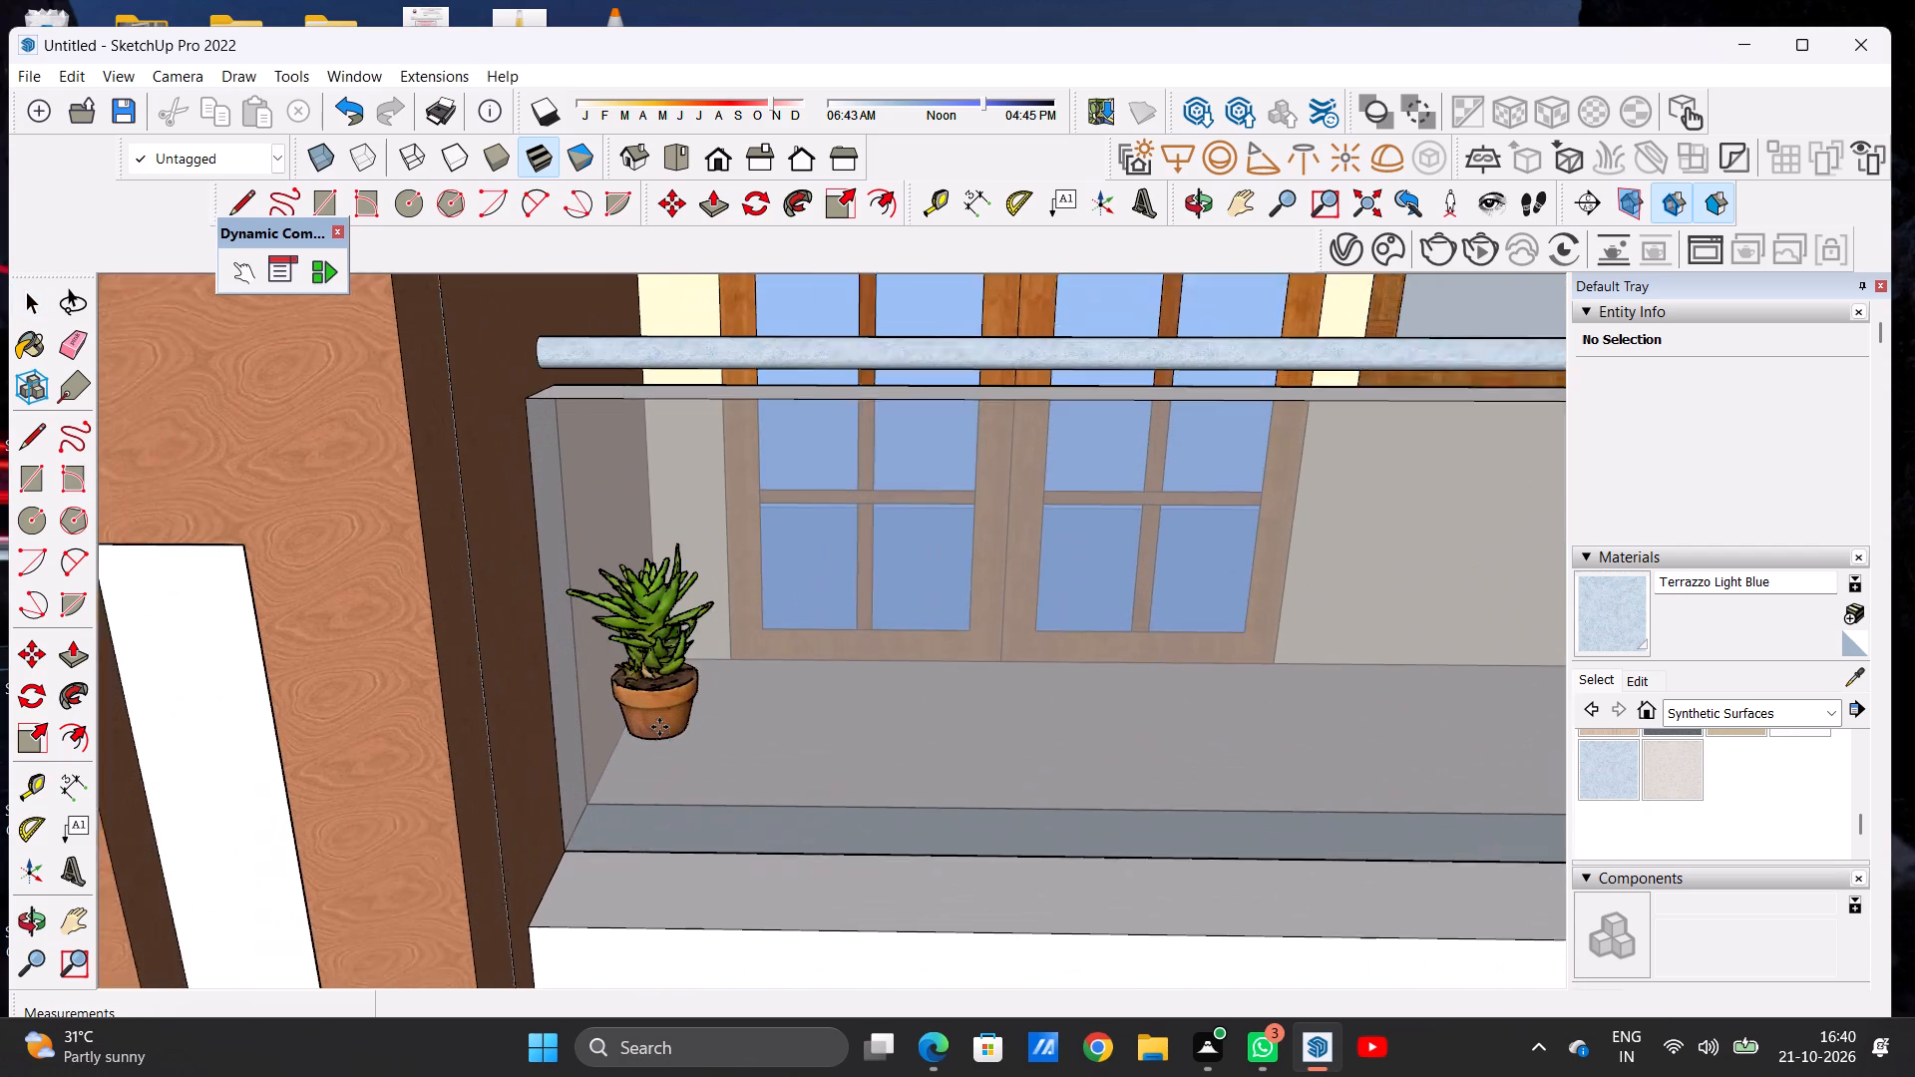
scroll(659, 727, "up", 2)
scroll(649, 692, "down", 10)
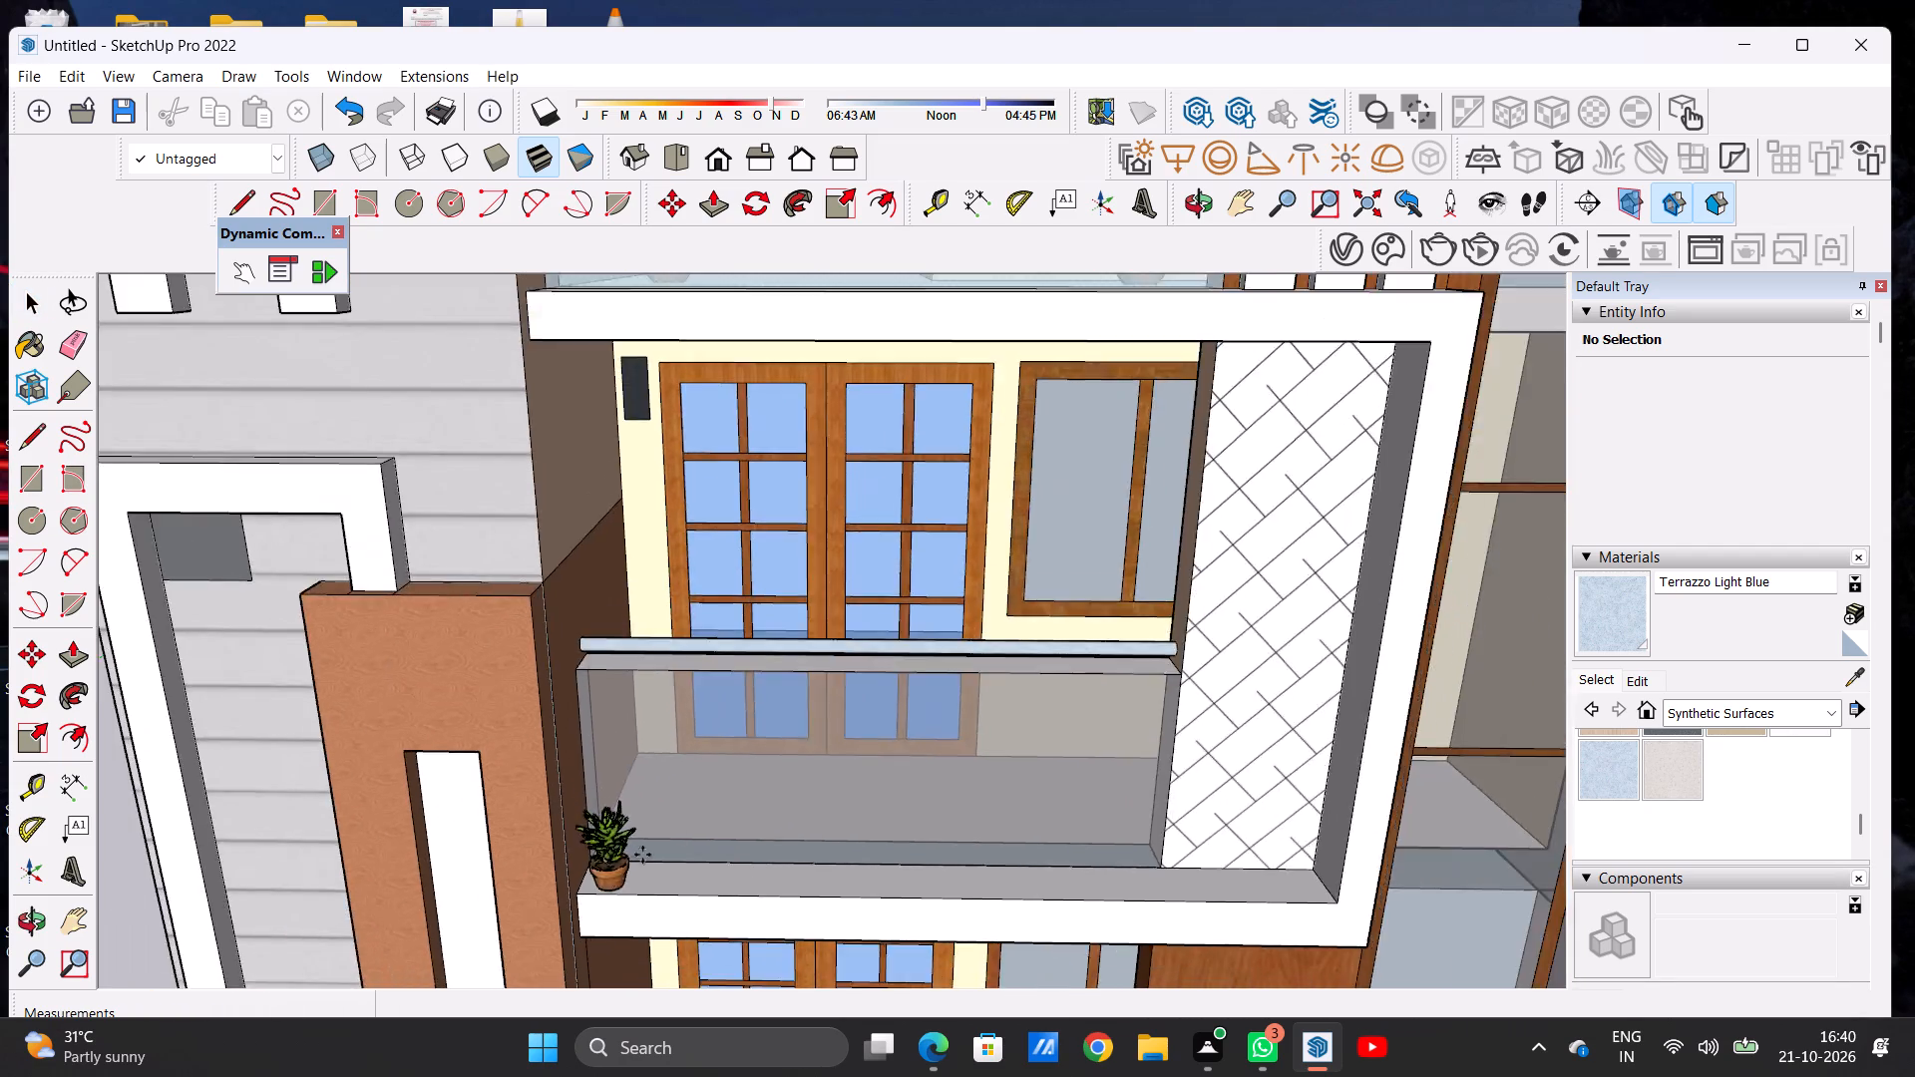
scroll(676, 831, "down", 12)
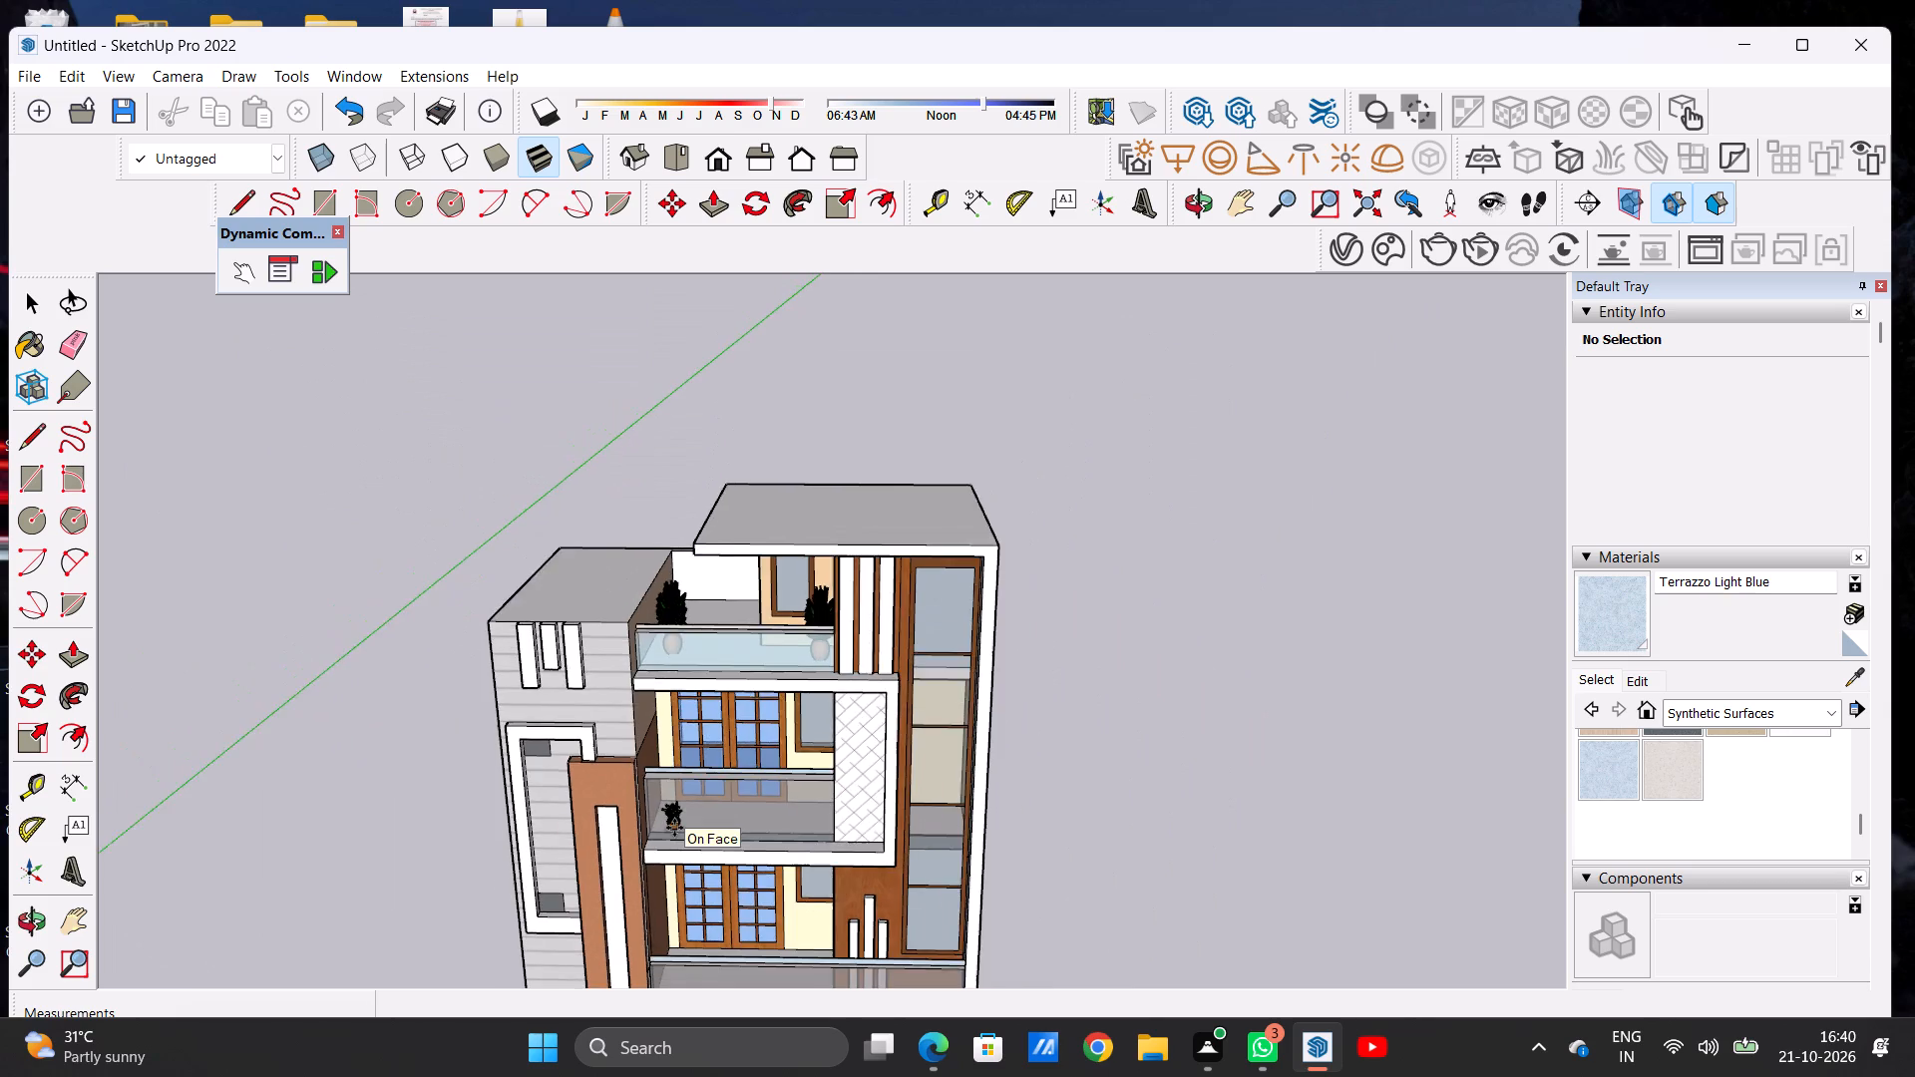
scroll(674, 828, "down", 2)
scroll(755, 704, "up", 7)
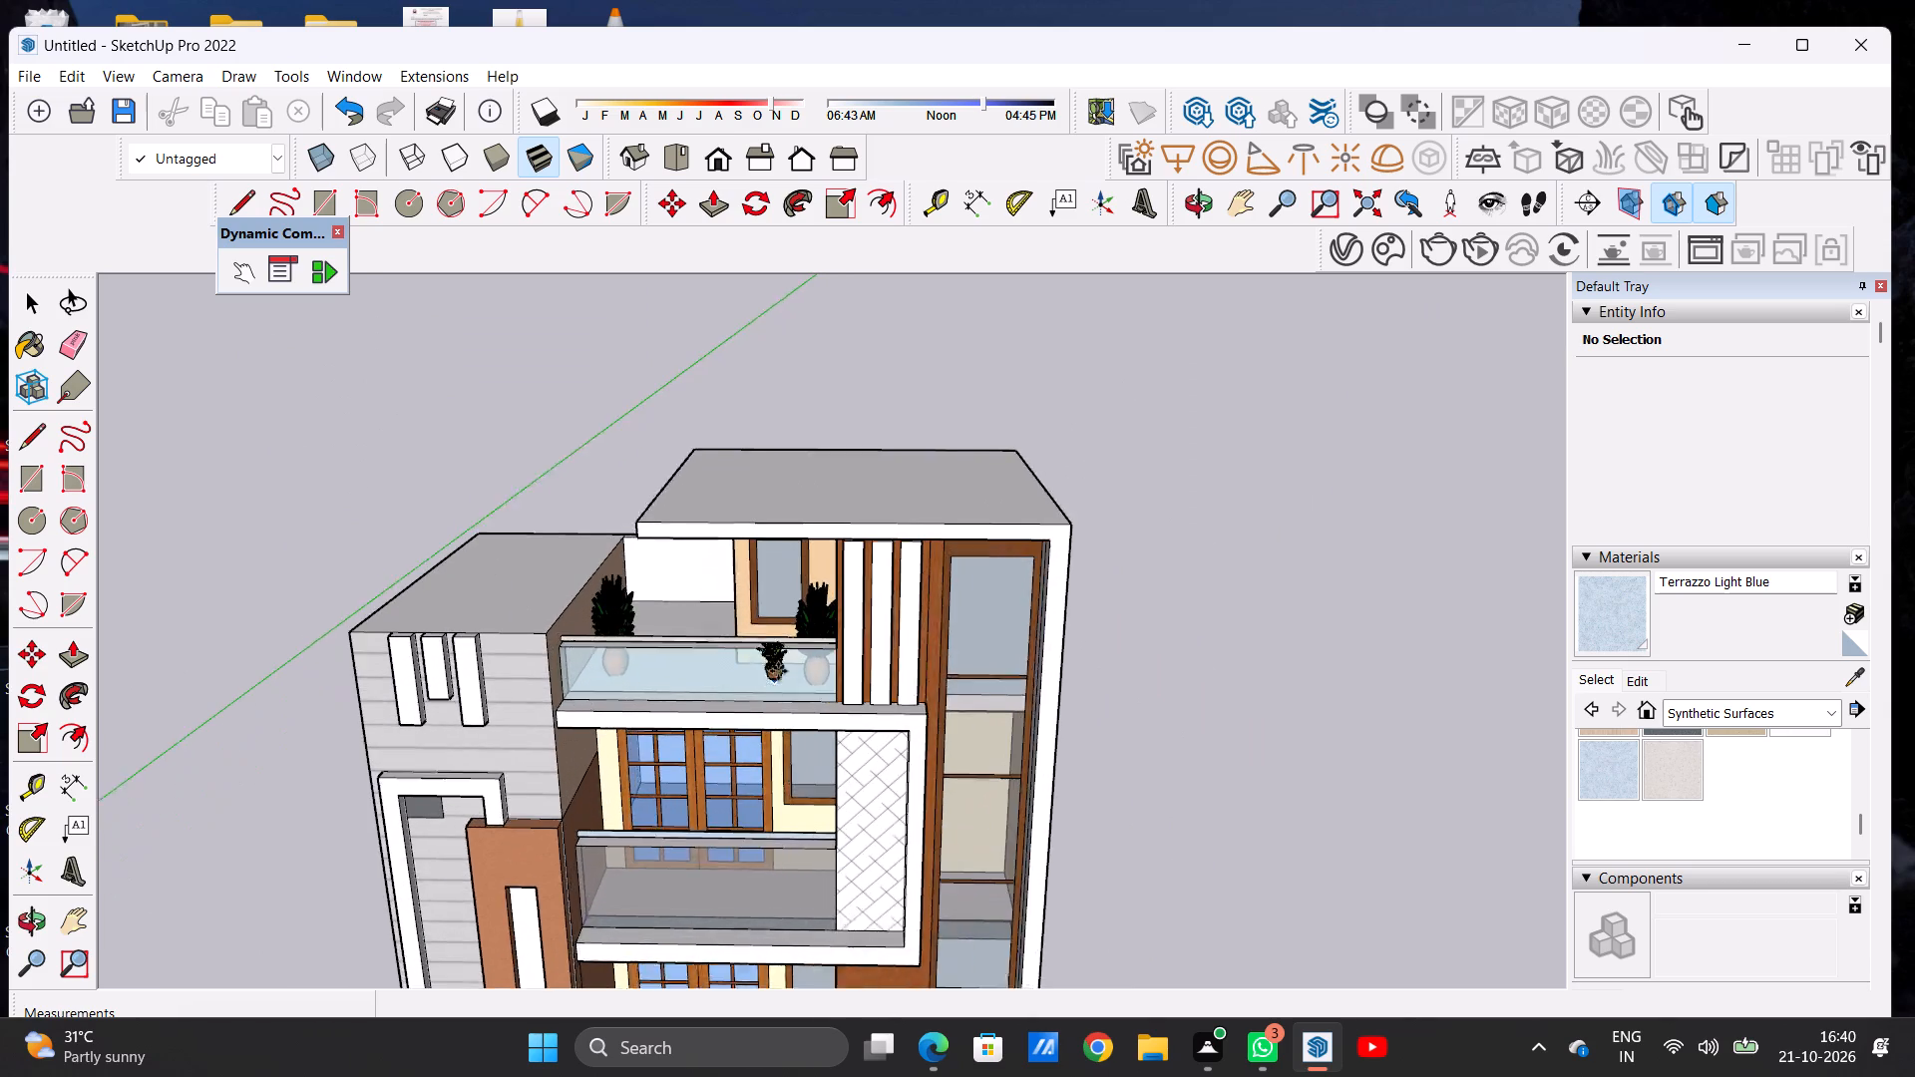
scroll(778, 671, "up", 1)
scroll(837, 550, "up", 8)
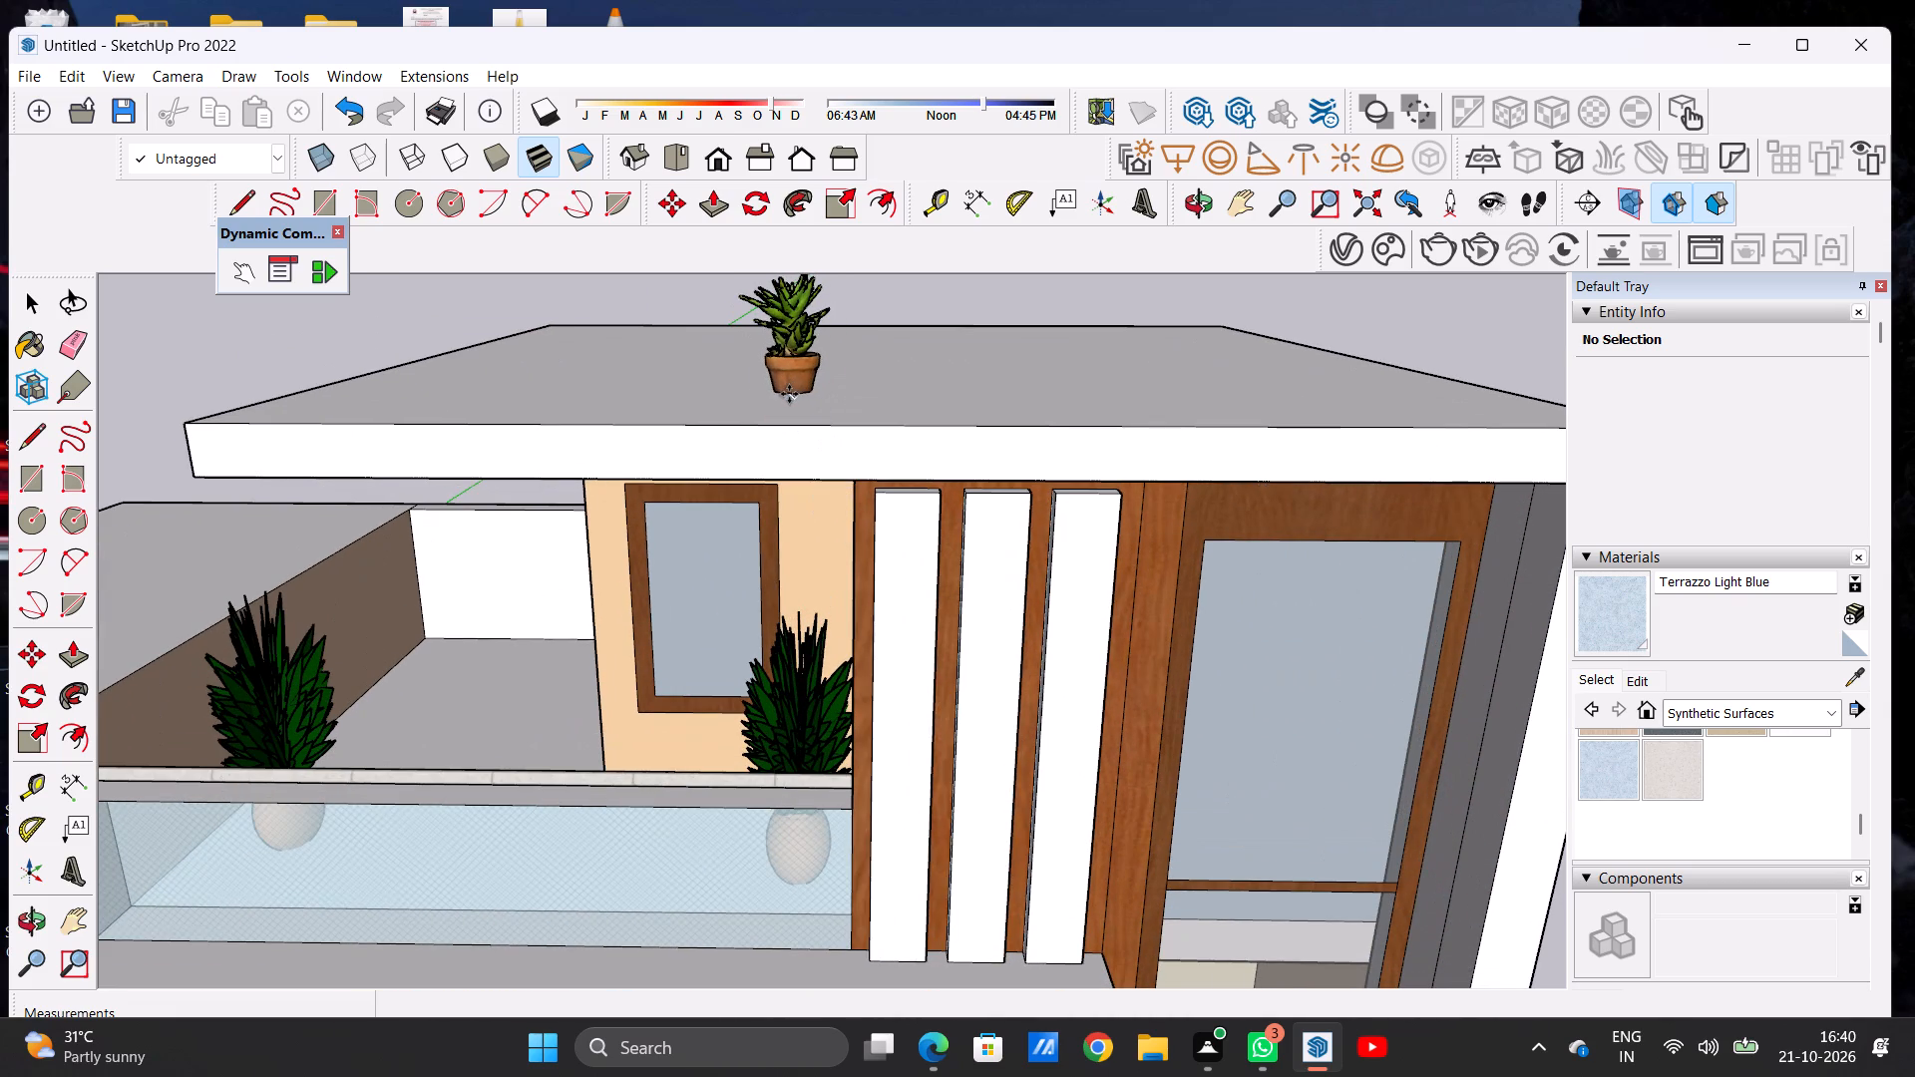
left_click(789, 394)
key("space")
scroll(675, 440, "down", 6)
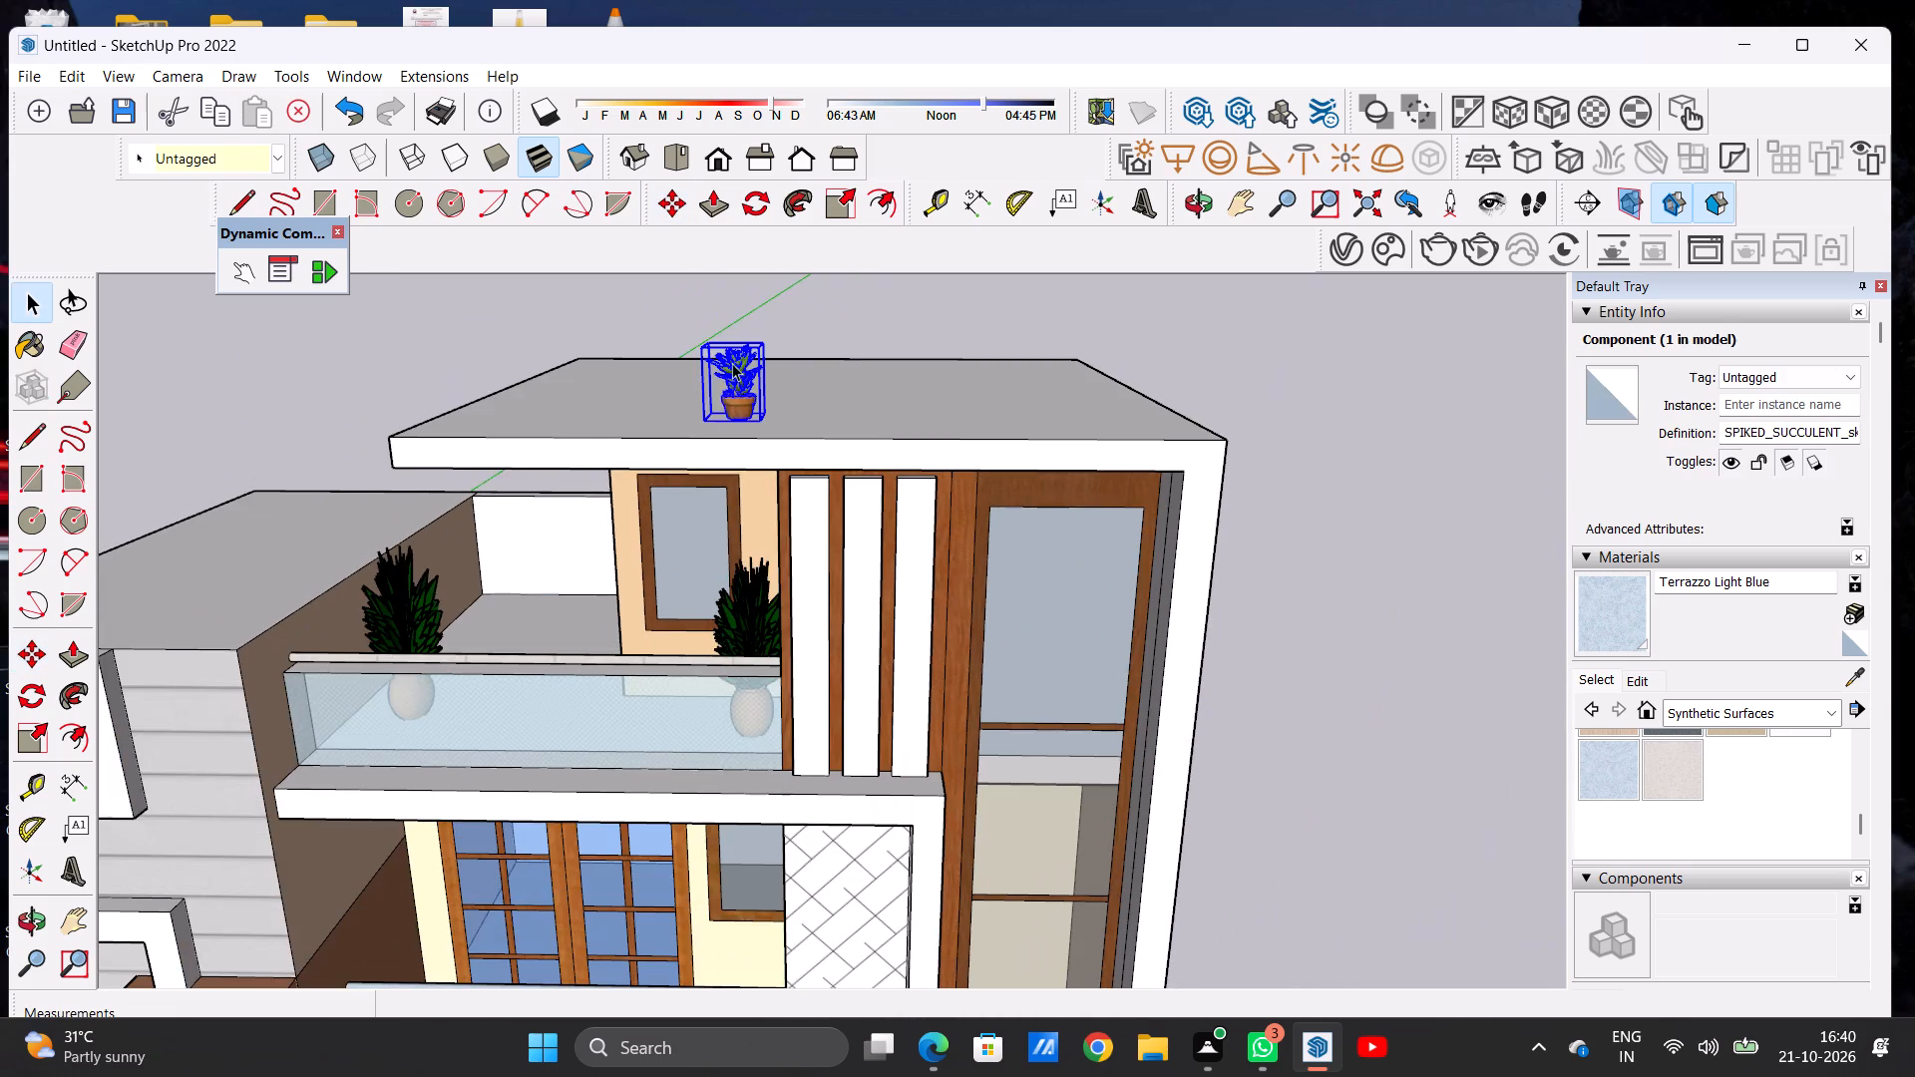
Scale the potted succulent on the roof about 1.58 times in height and about 1.85 times along the green axis.
middle_click_drag(732, 361, 737, 603)
left_click(832, 189)
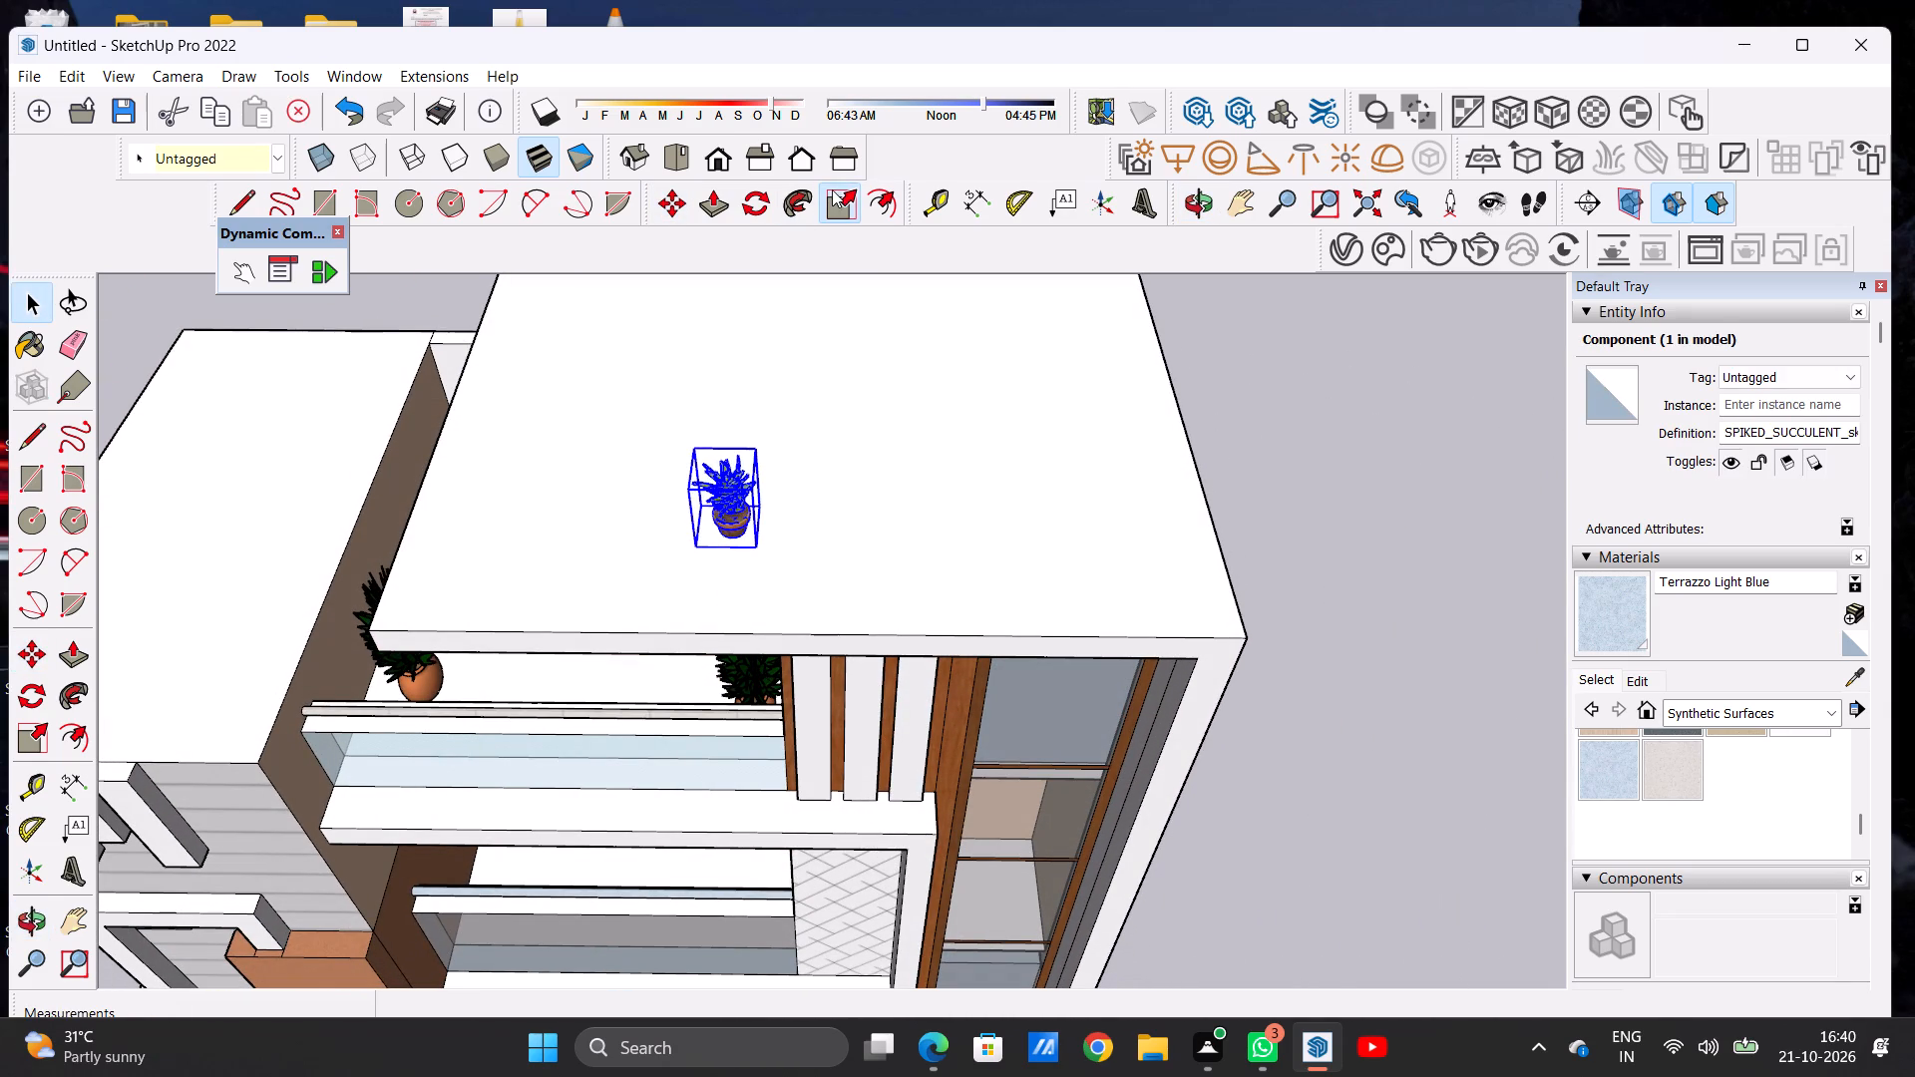
scroll(742, 498, "up", 10)
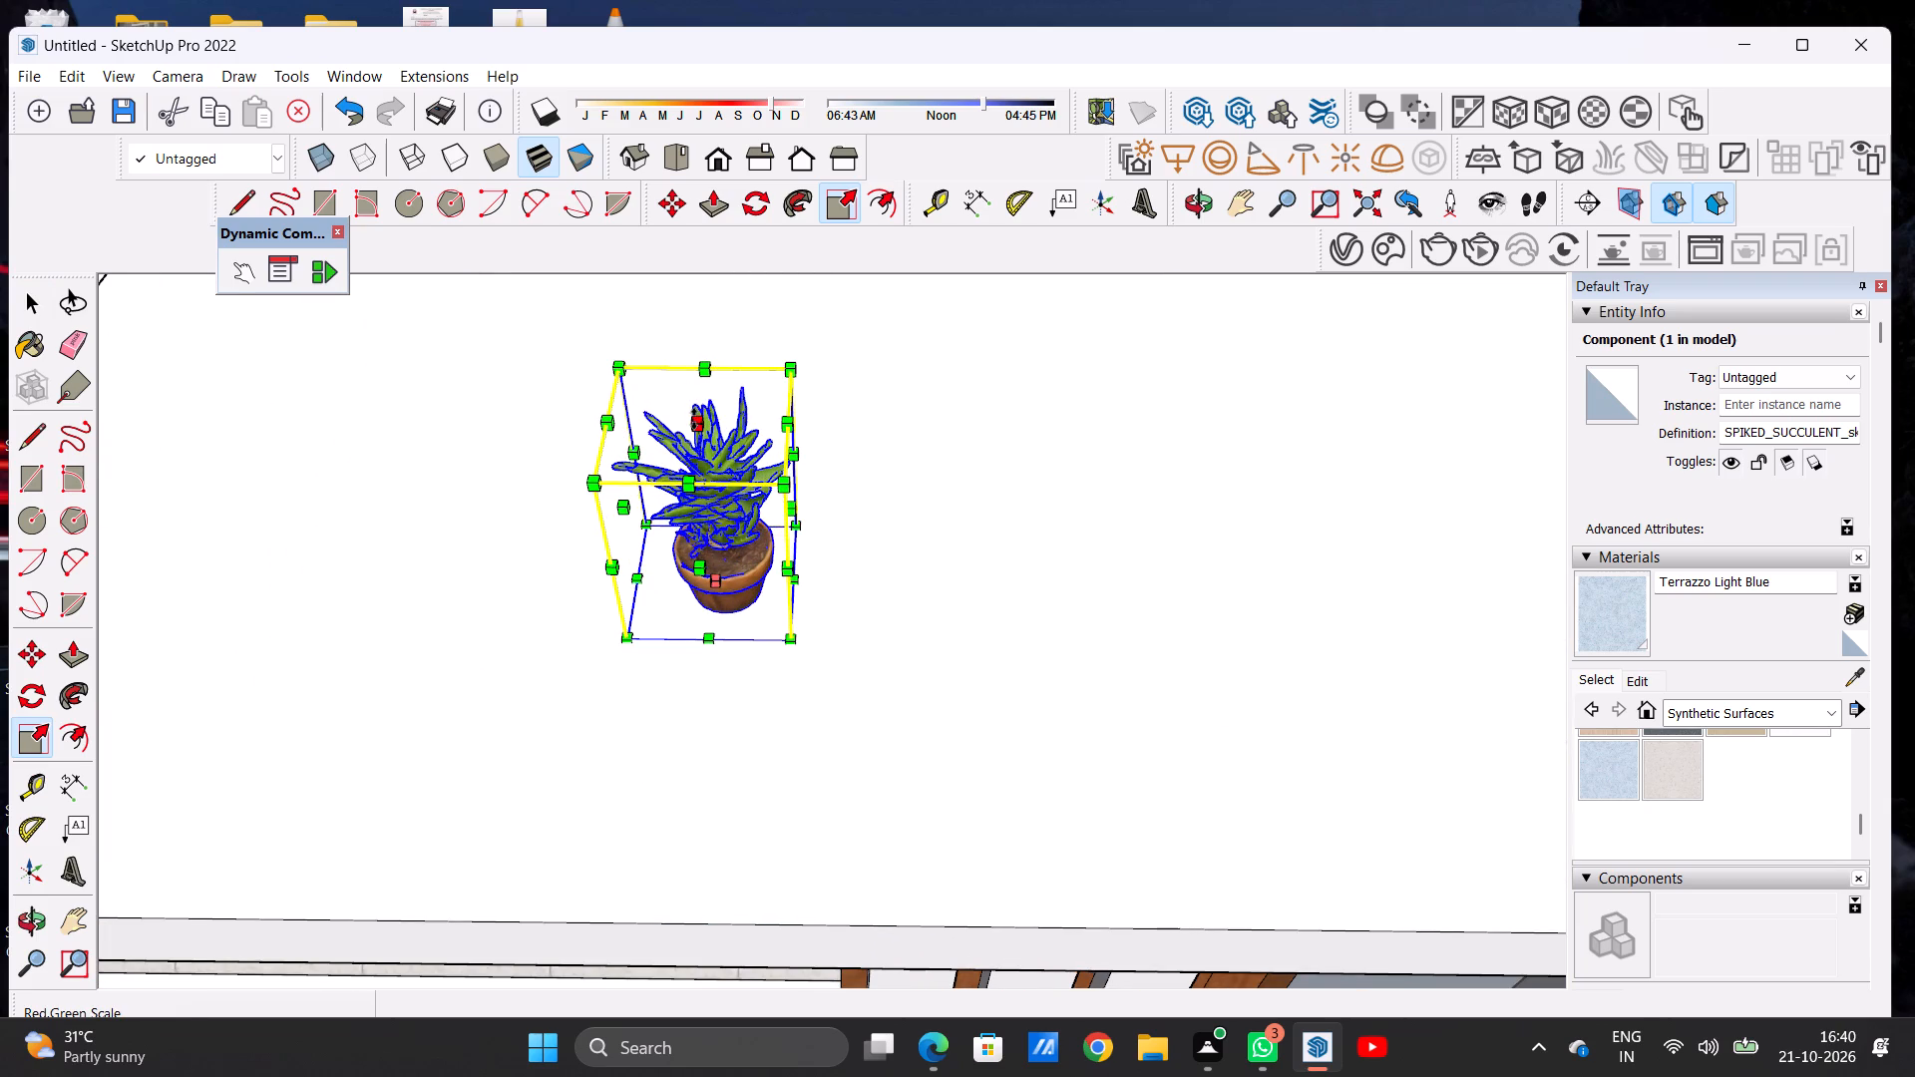
left_click(694, 419)
left_click(686, 308)
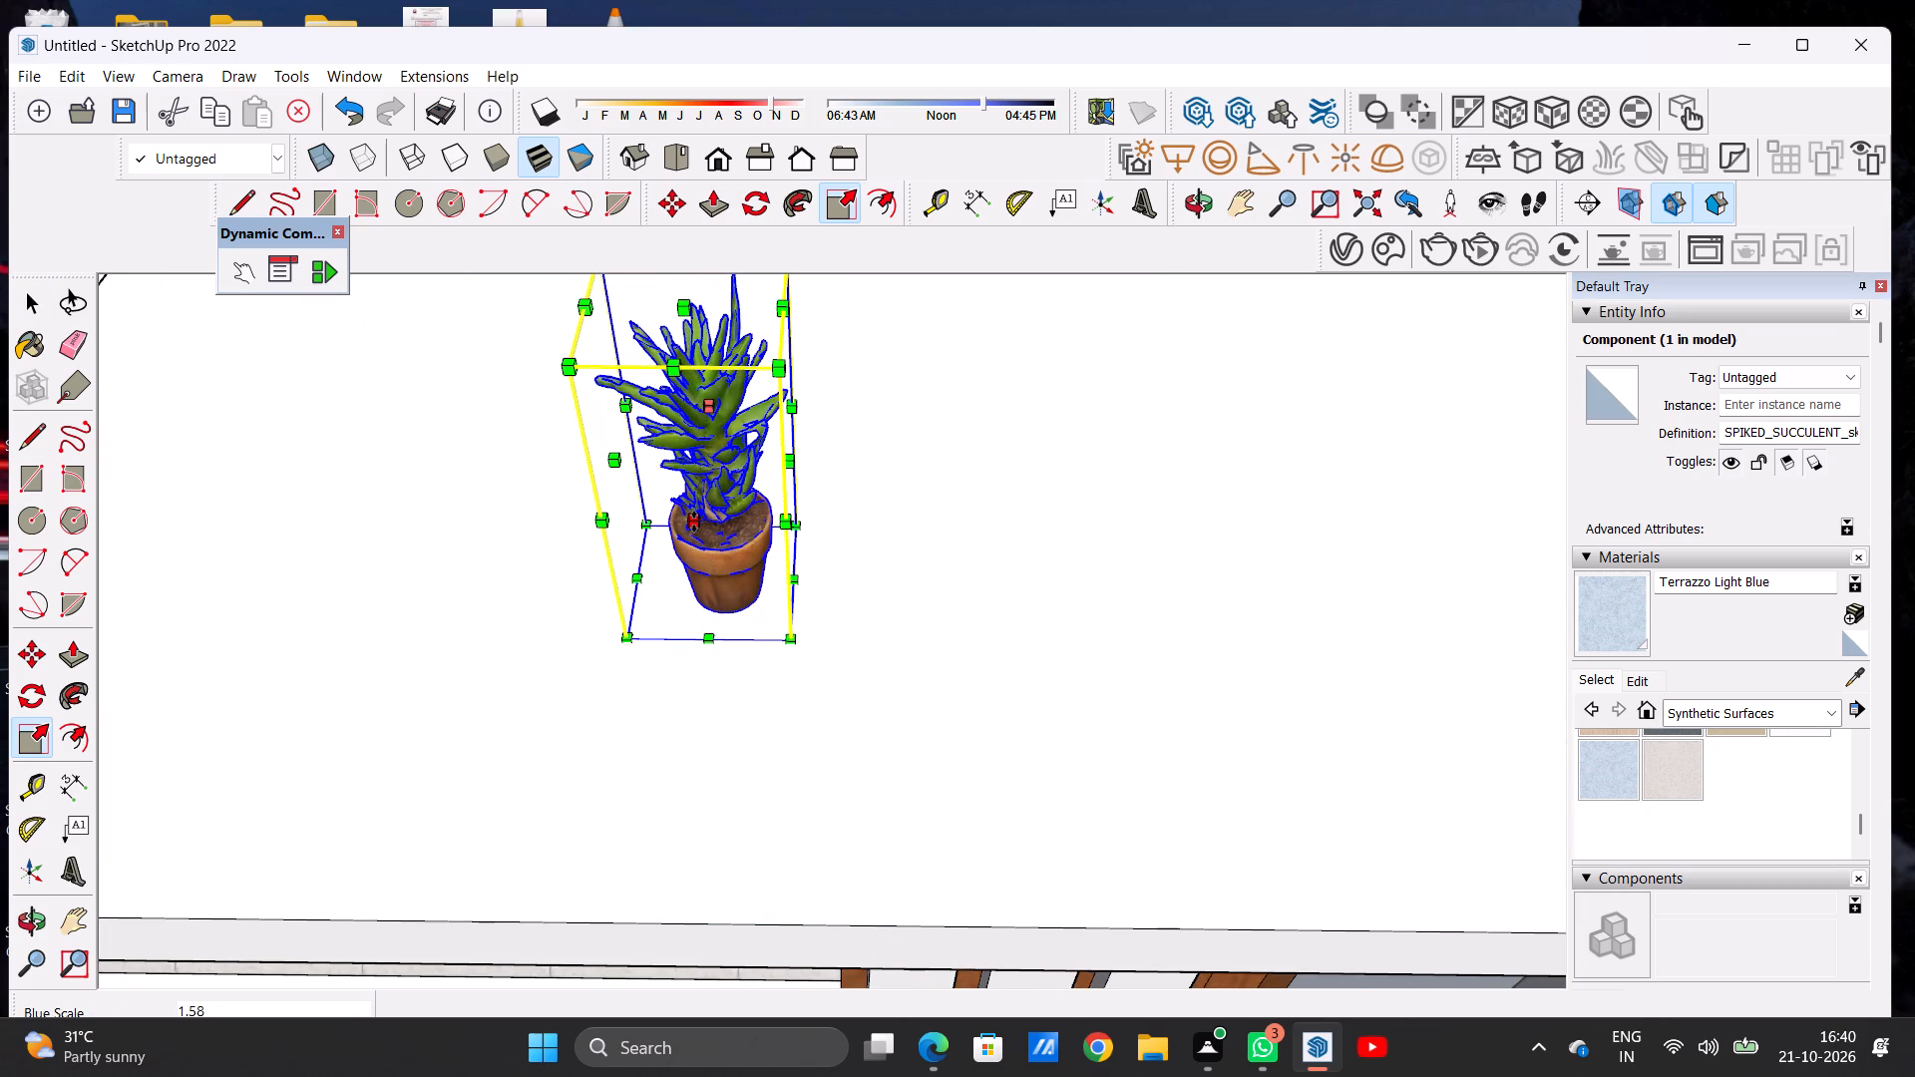
left_click(694, 522)
left_click(698, 645)
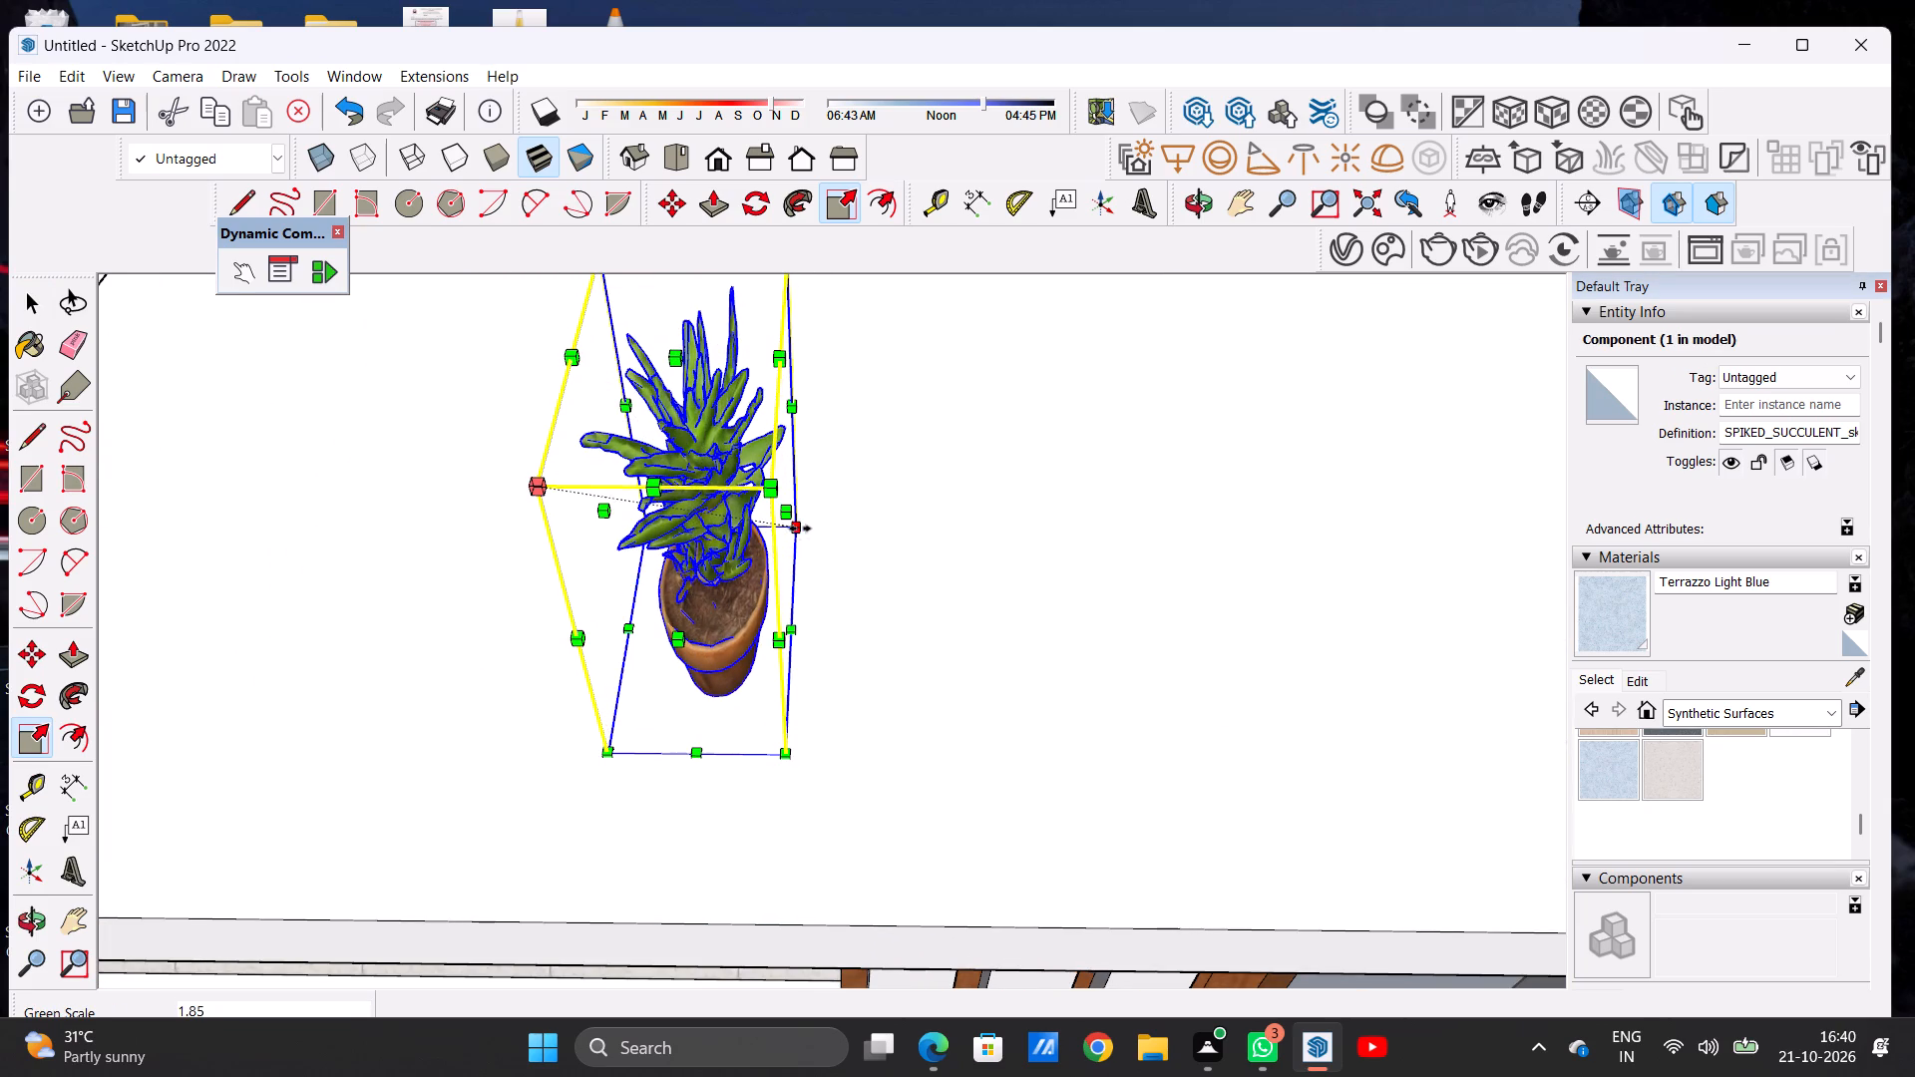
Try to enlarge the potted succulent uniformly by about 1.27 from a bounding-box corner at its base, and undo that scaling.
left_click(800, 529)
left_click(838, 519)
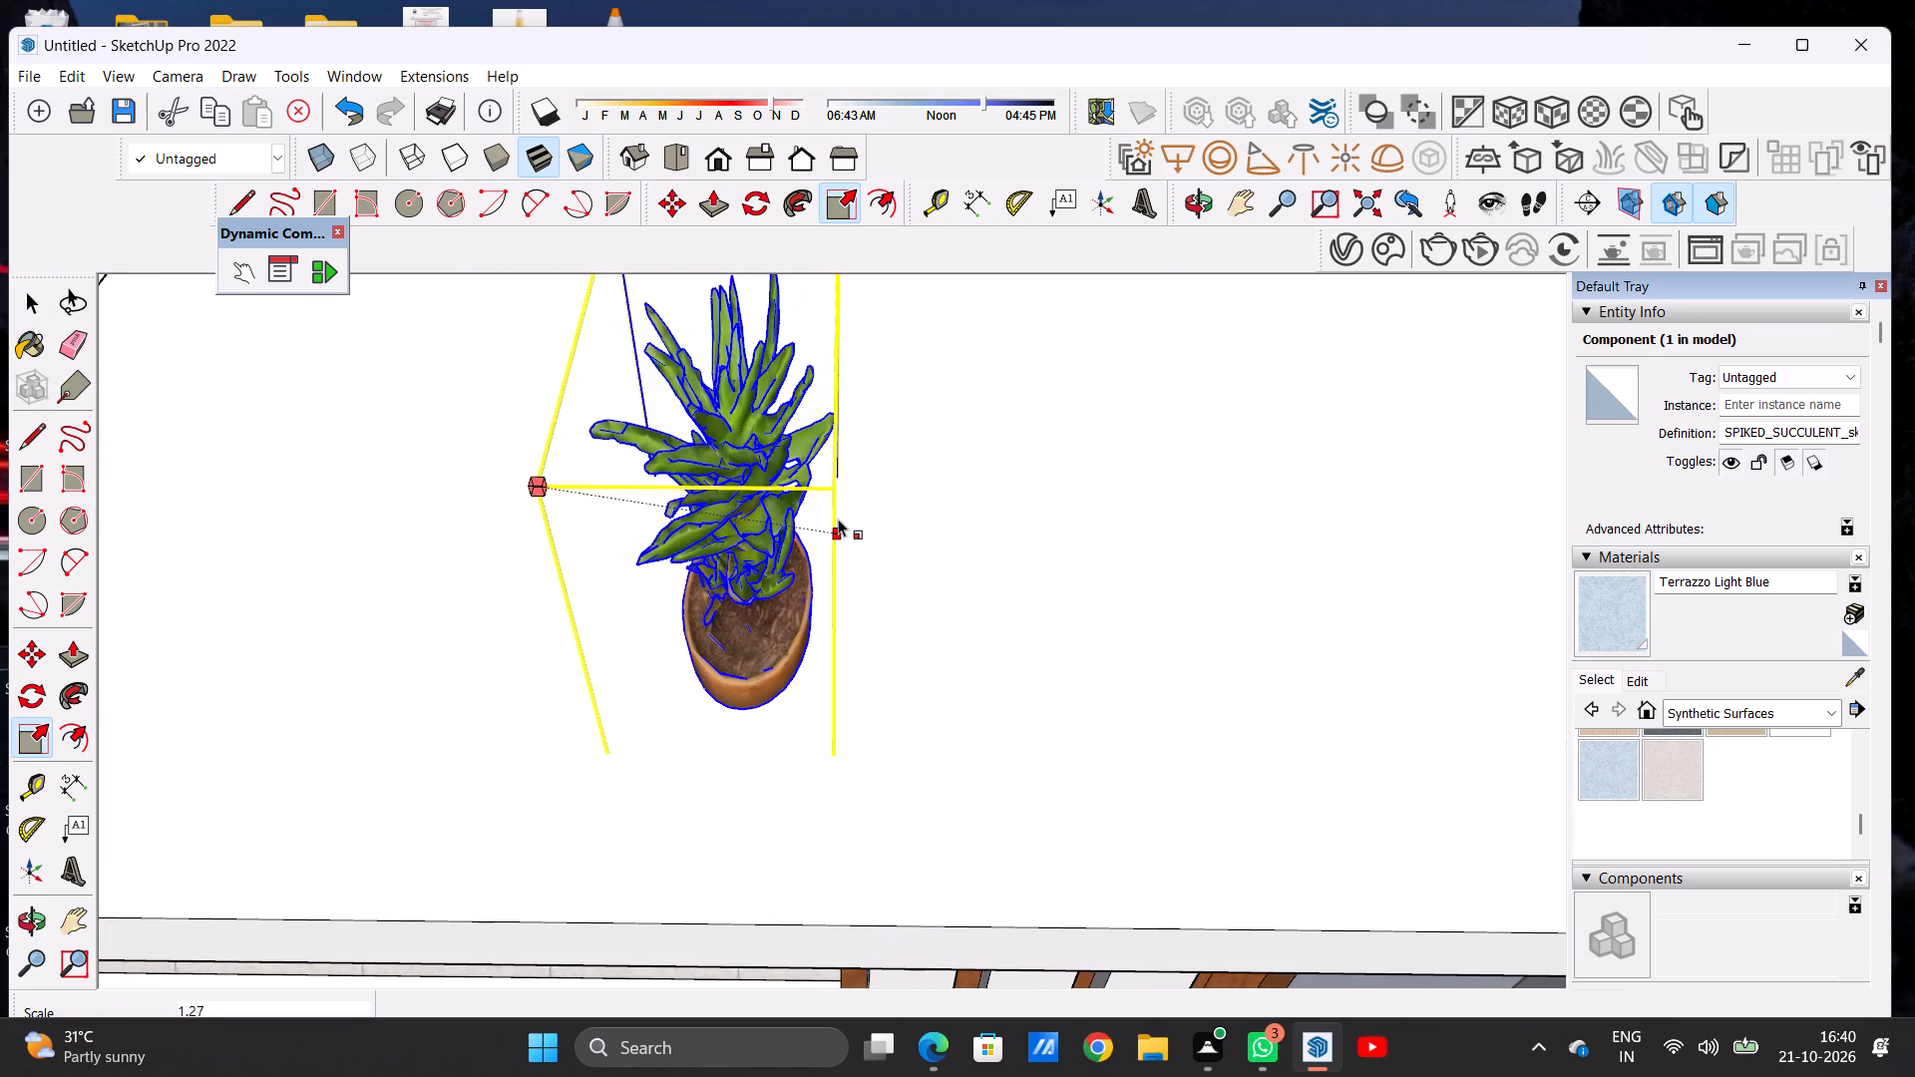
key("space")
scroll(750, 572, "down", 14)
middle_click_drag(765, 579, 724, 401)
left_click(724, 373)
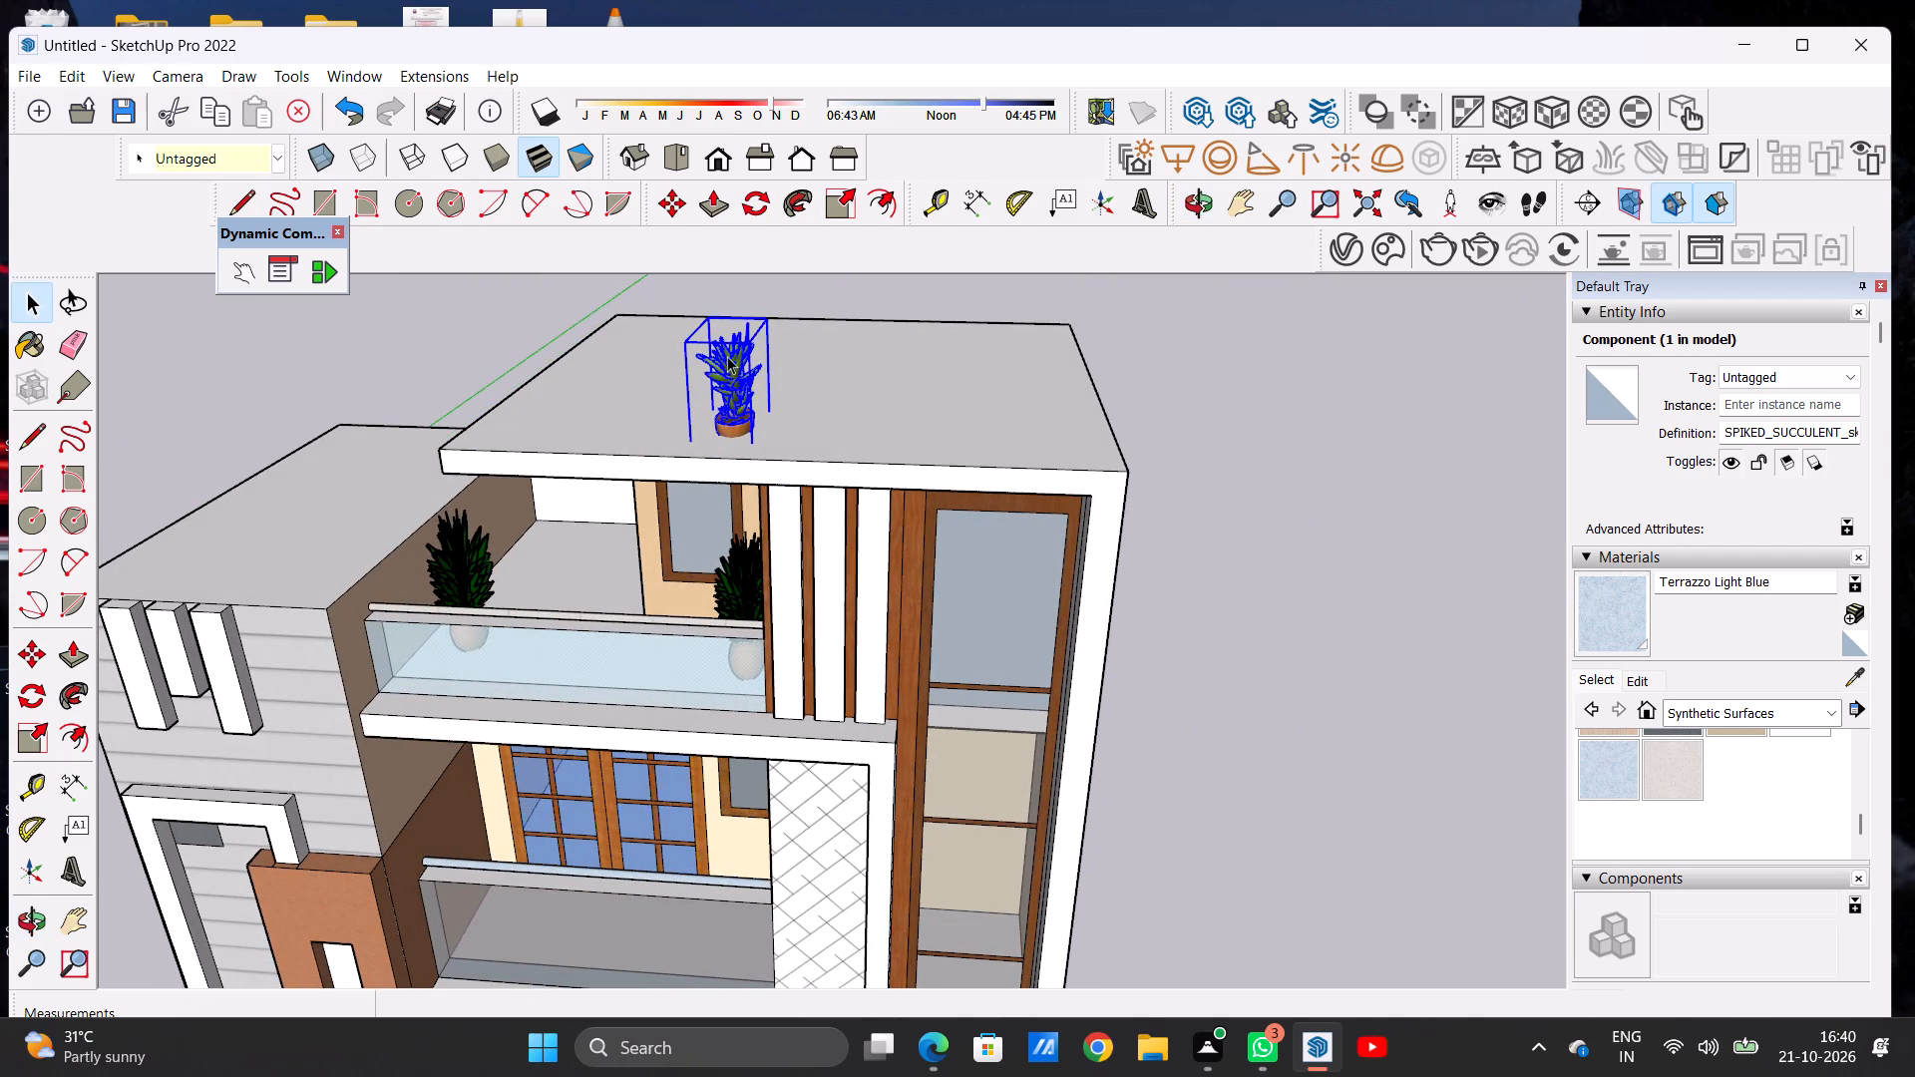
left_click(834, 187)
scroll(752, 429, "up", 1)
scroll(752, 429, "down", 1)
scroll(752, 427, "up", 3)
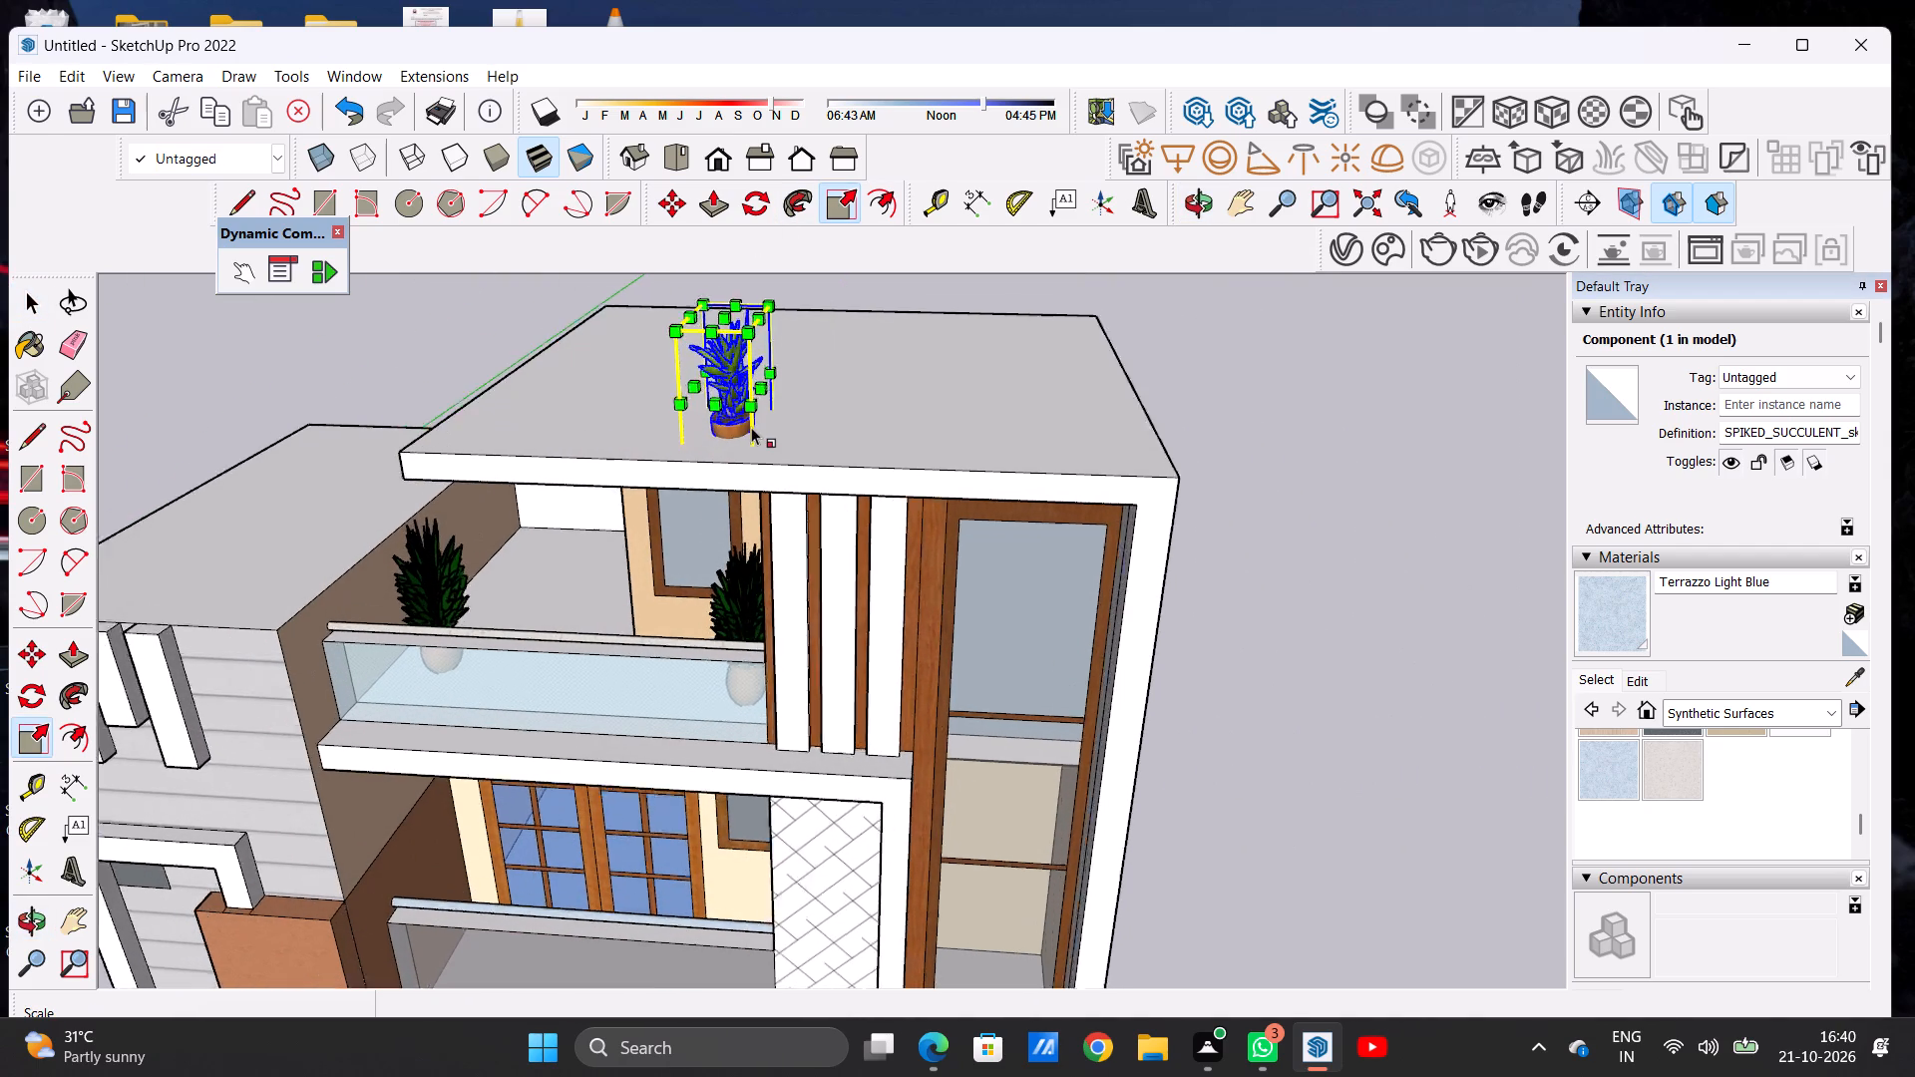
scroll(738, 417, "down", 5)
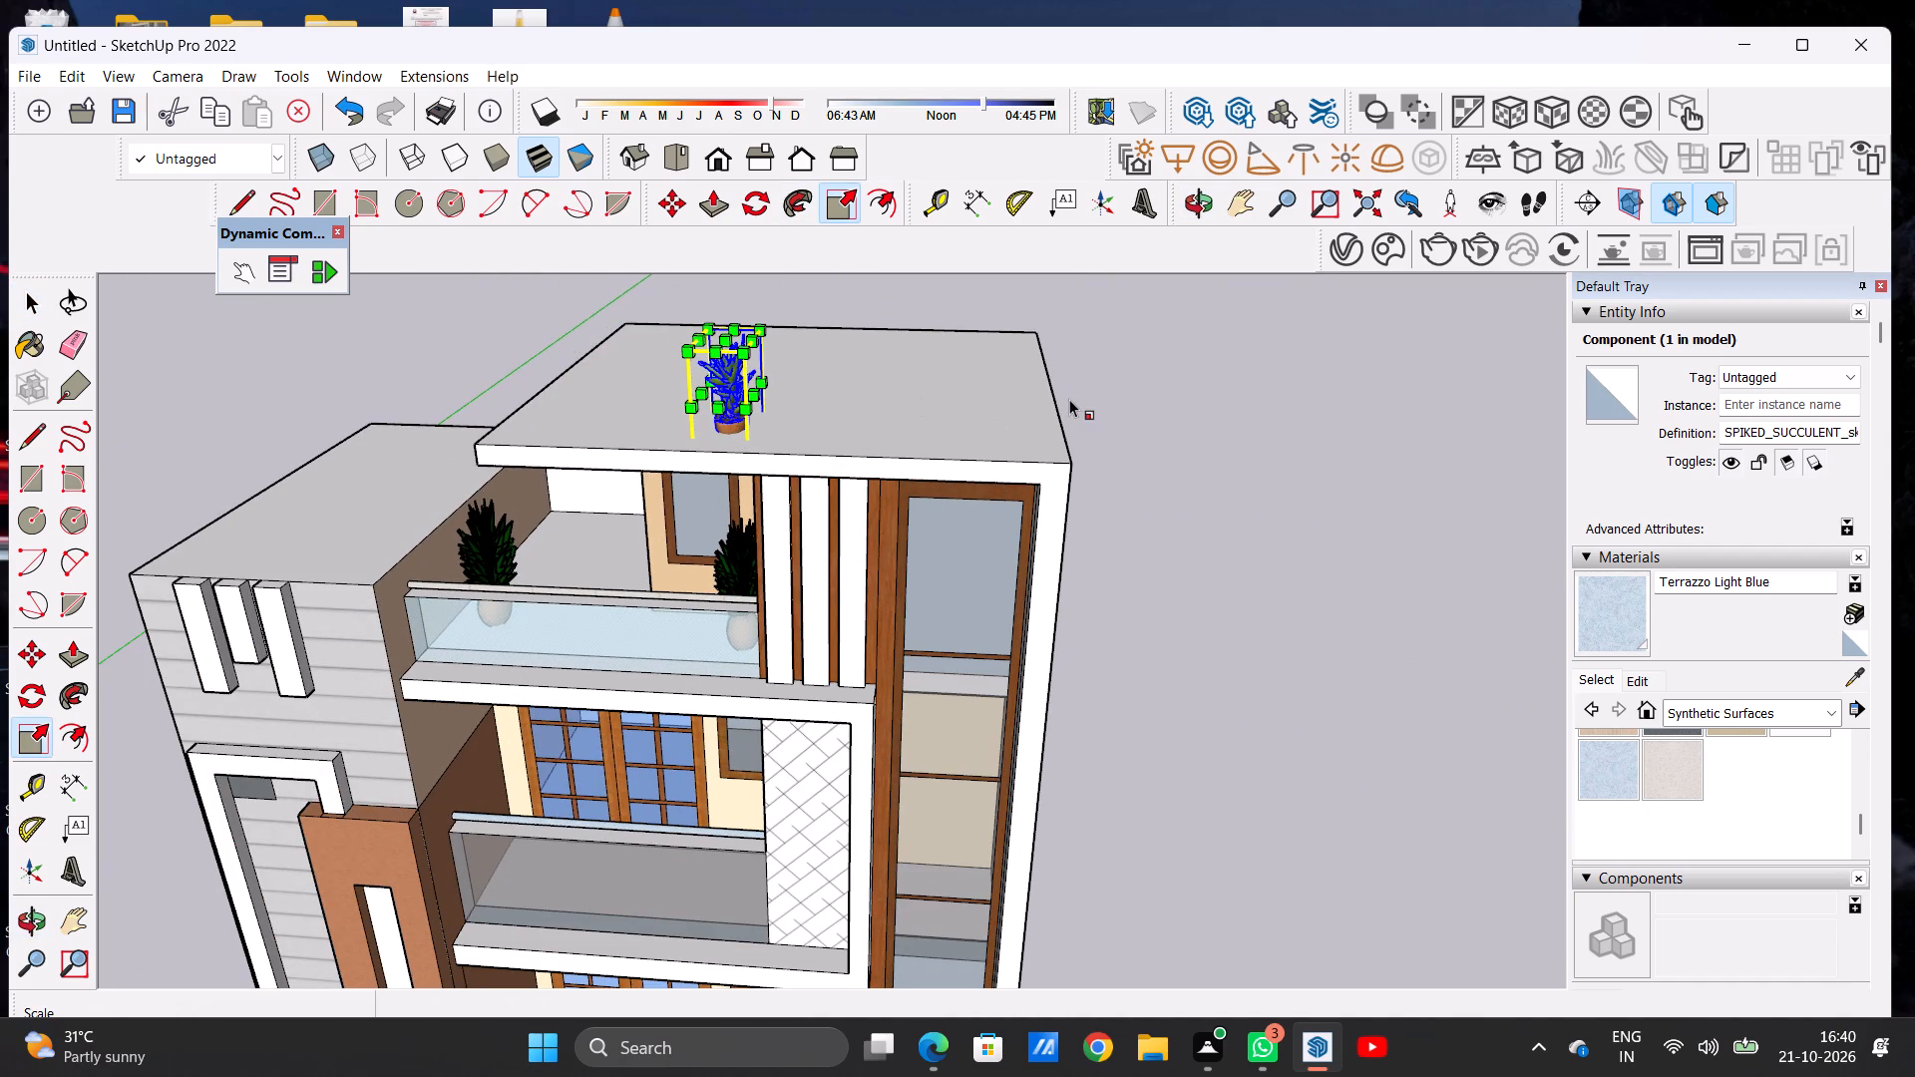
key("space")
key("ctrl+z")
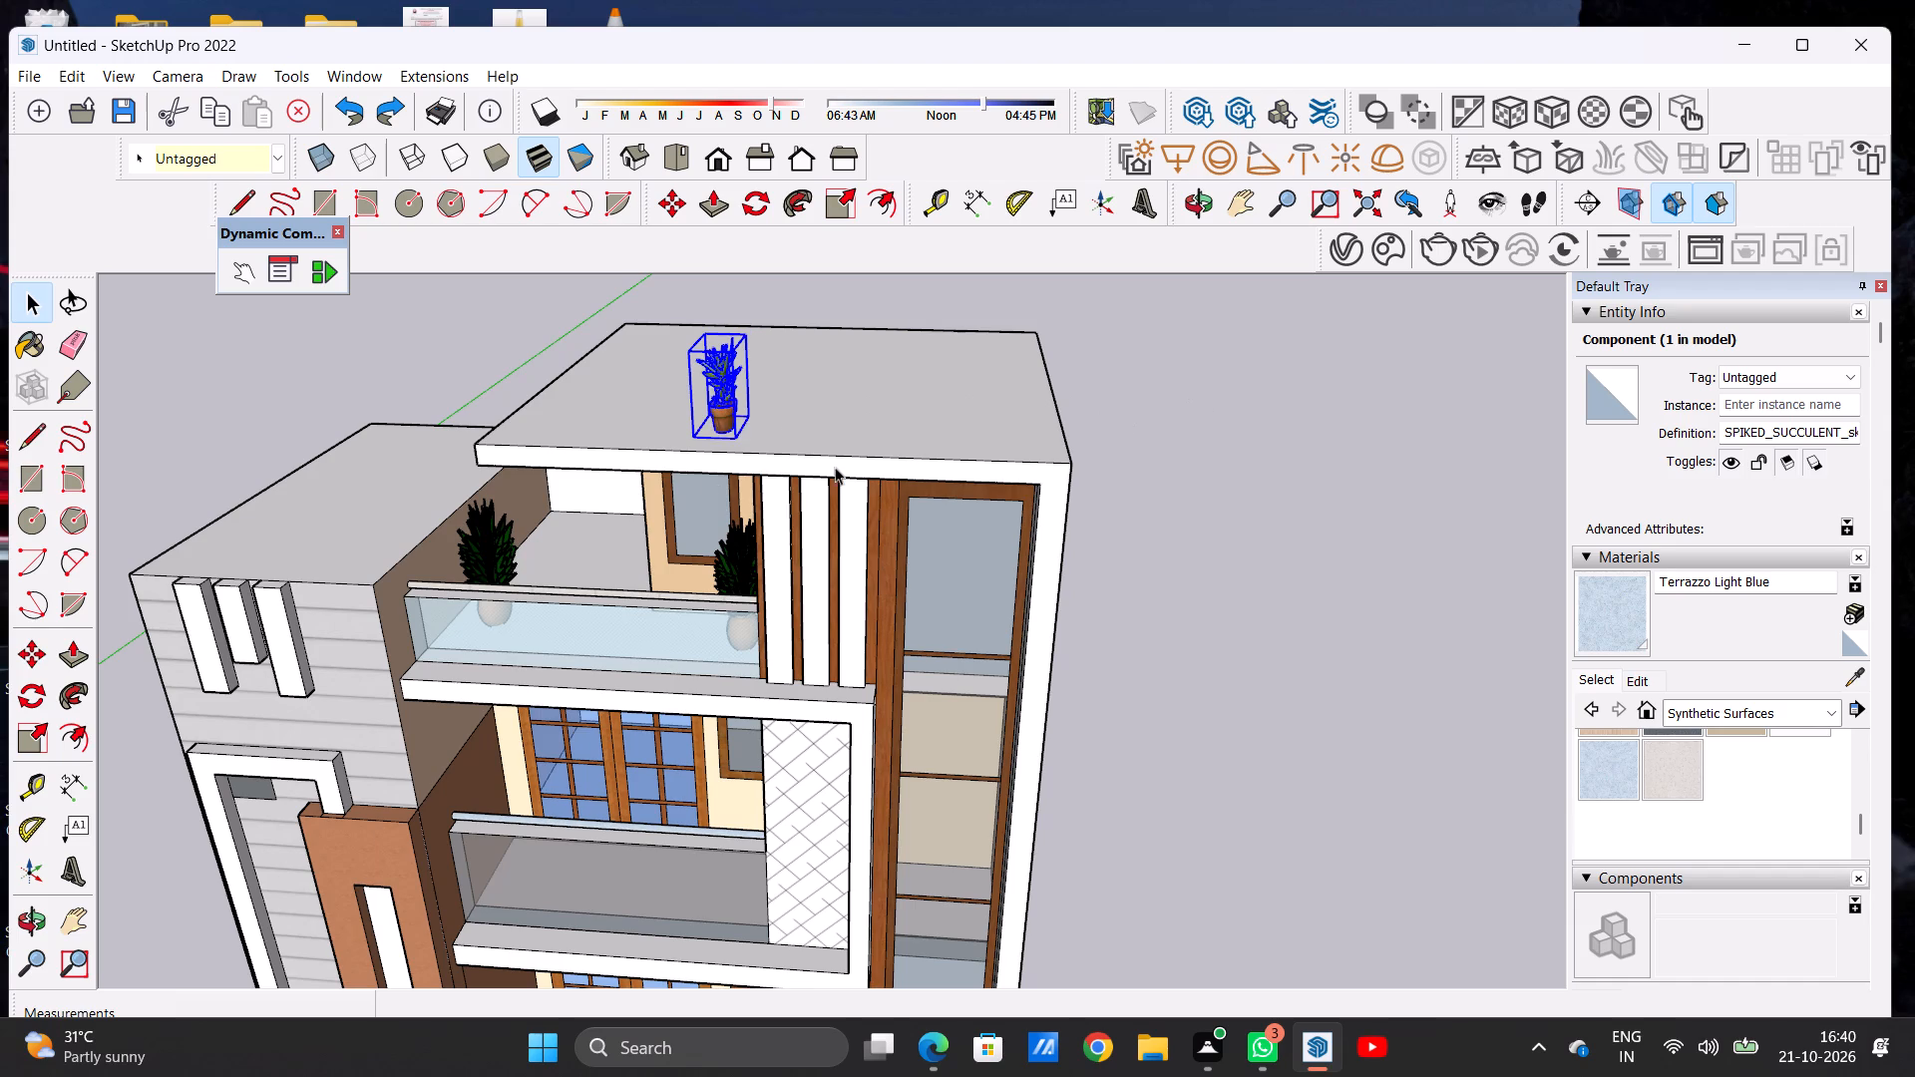
Scale the potted succulent about 1.4 times in height and about 1.72 times along the red axis.
middle_click_drag(713, 495, 720, 670)
scroll(690, 439, "up", 4)
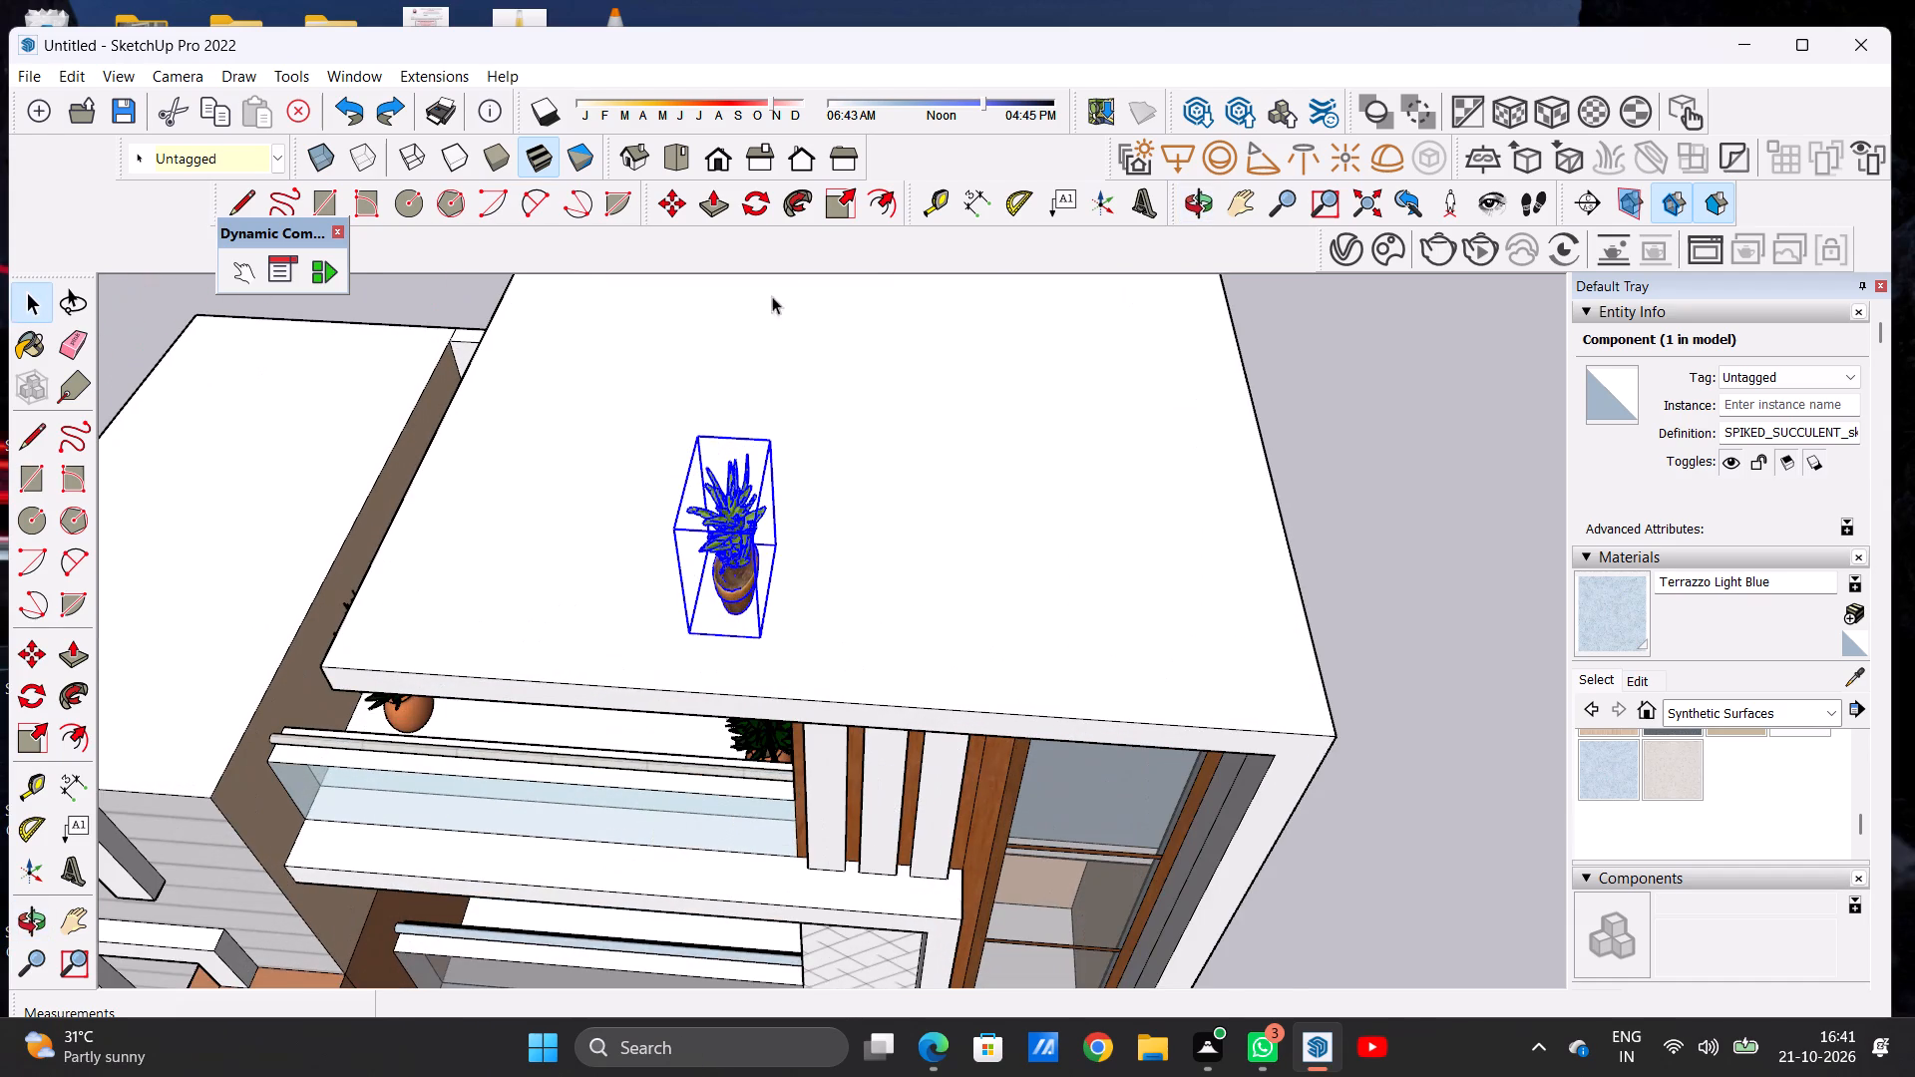
left_click(836, 193)
scroll(722, 529, "up", 5)
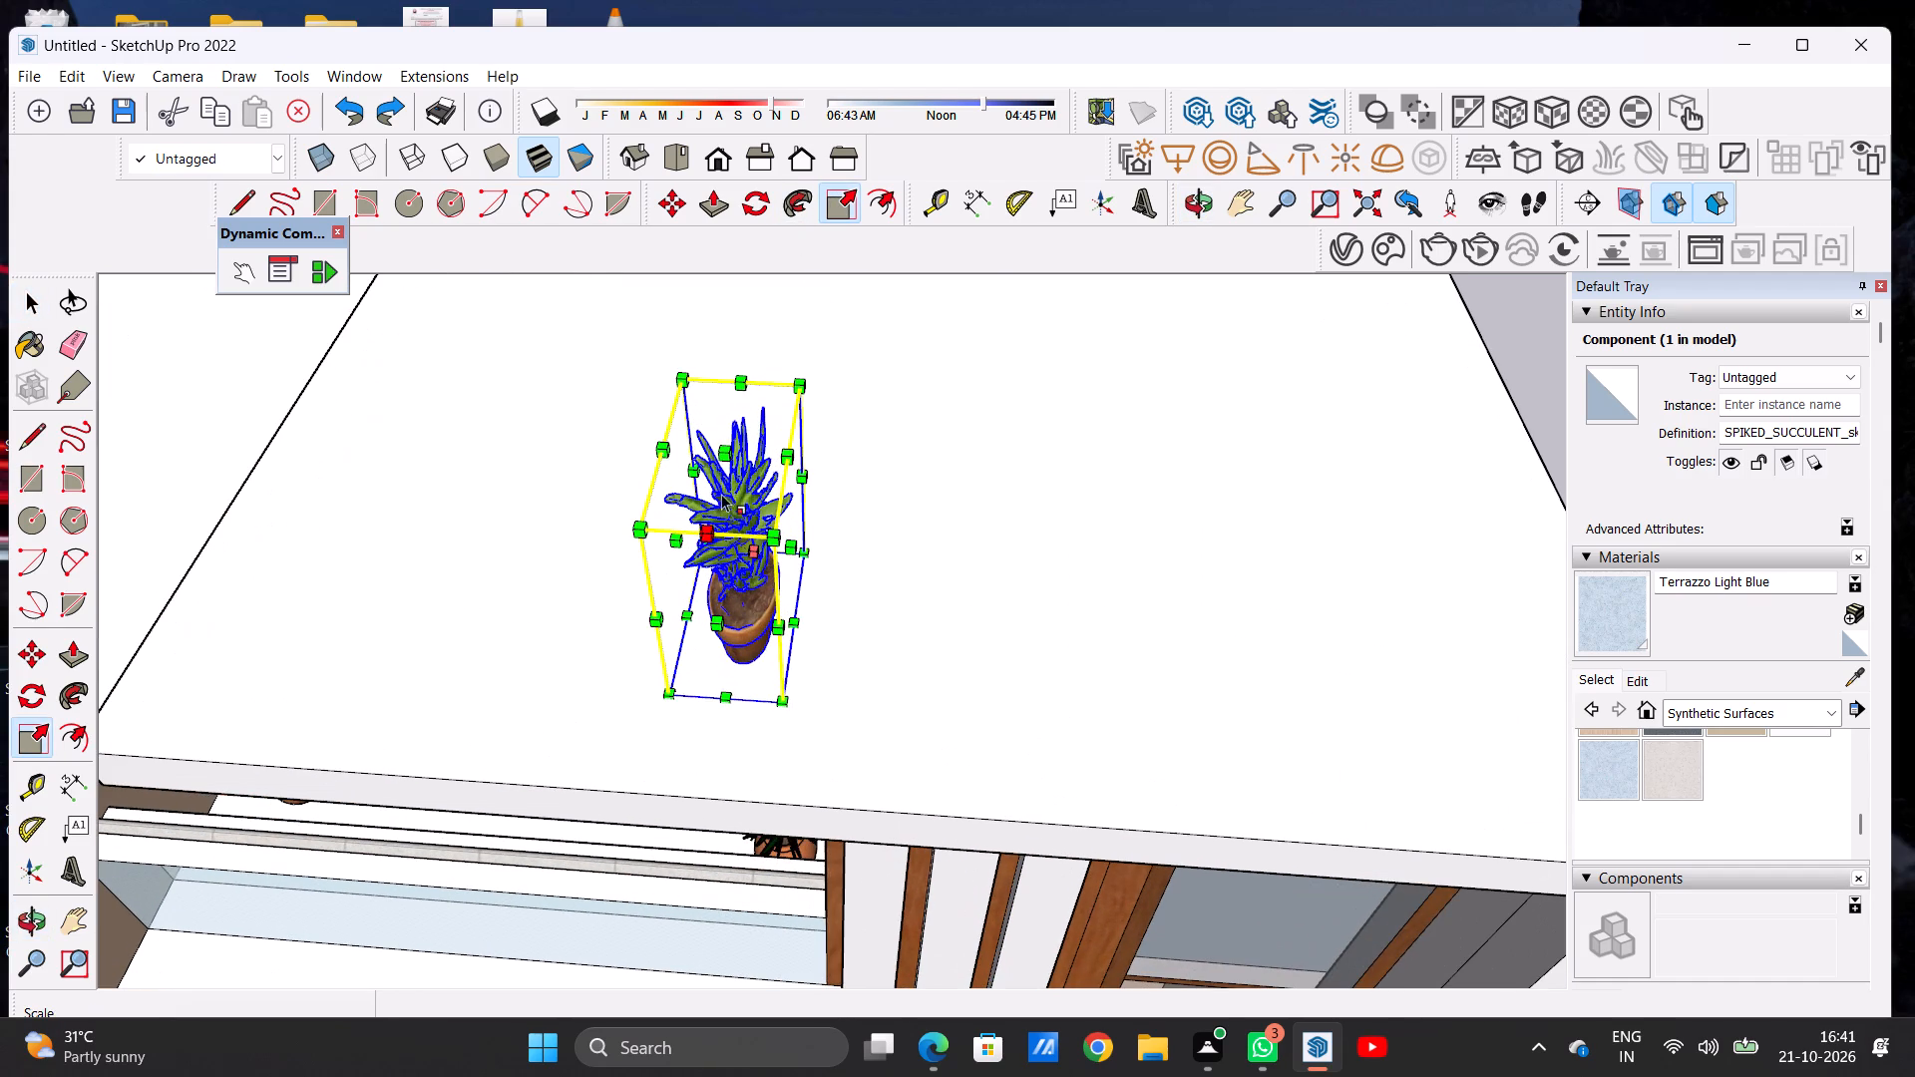
left_click(726, 452)
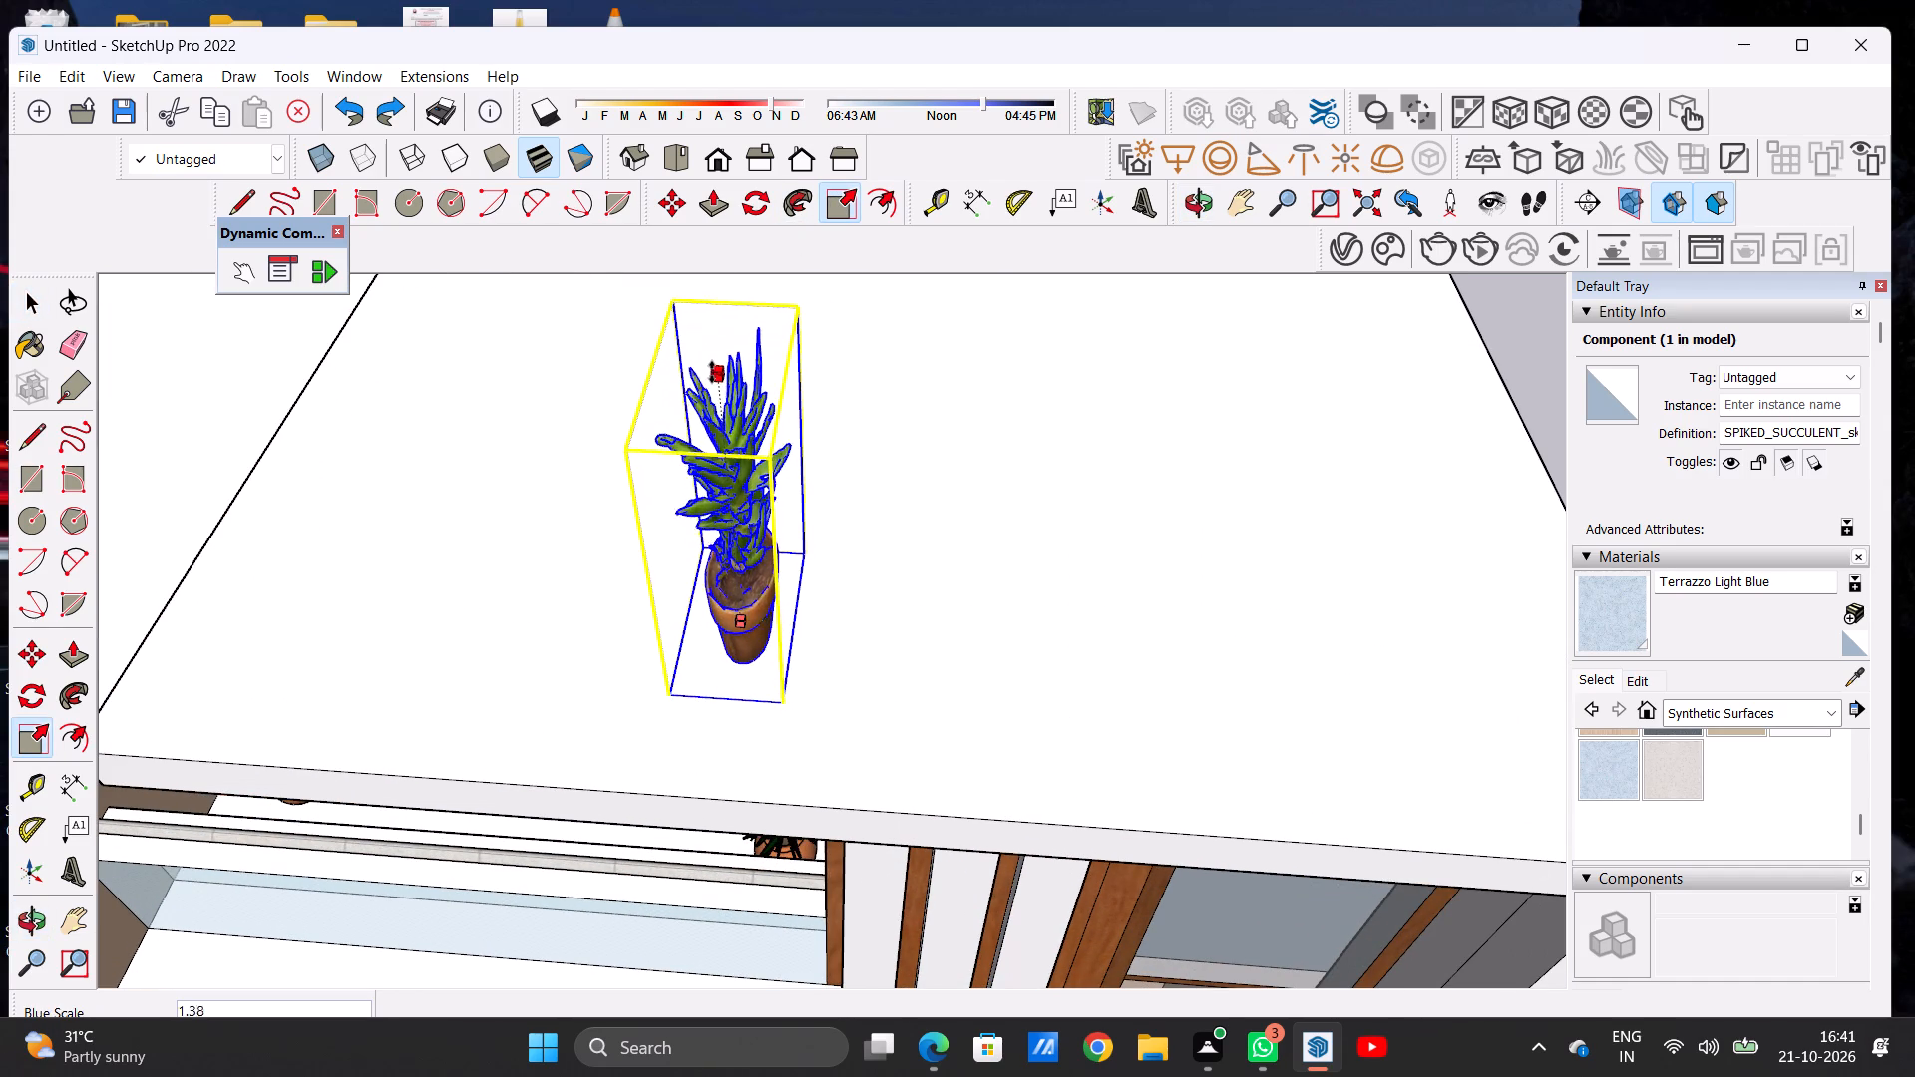
left_click(712, 367)
left_click(791, 506)
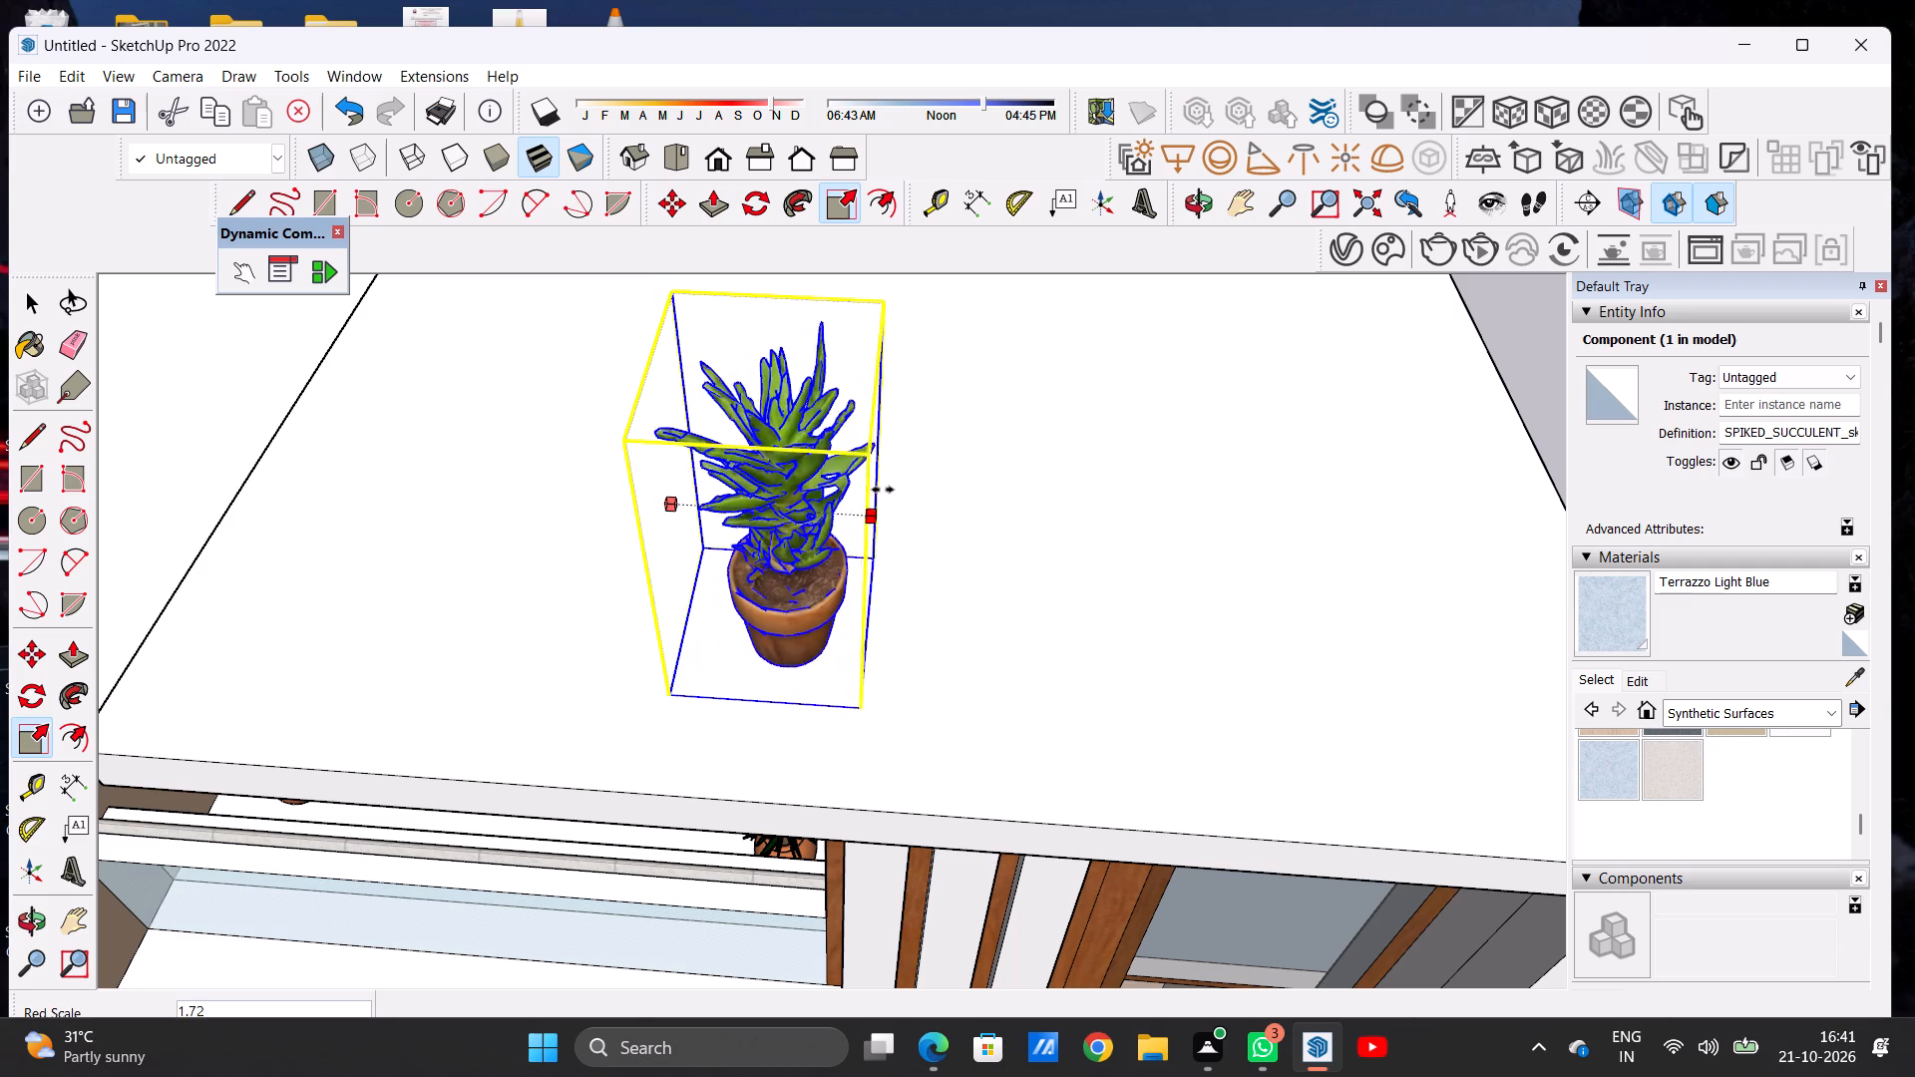
left_click(885, 490)
Stretch the potted succulent's height again by a factor of about 1.38 and deselect it.
scroll(699, 588, "down", 5)
scroll(749, 445, "up", 2)
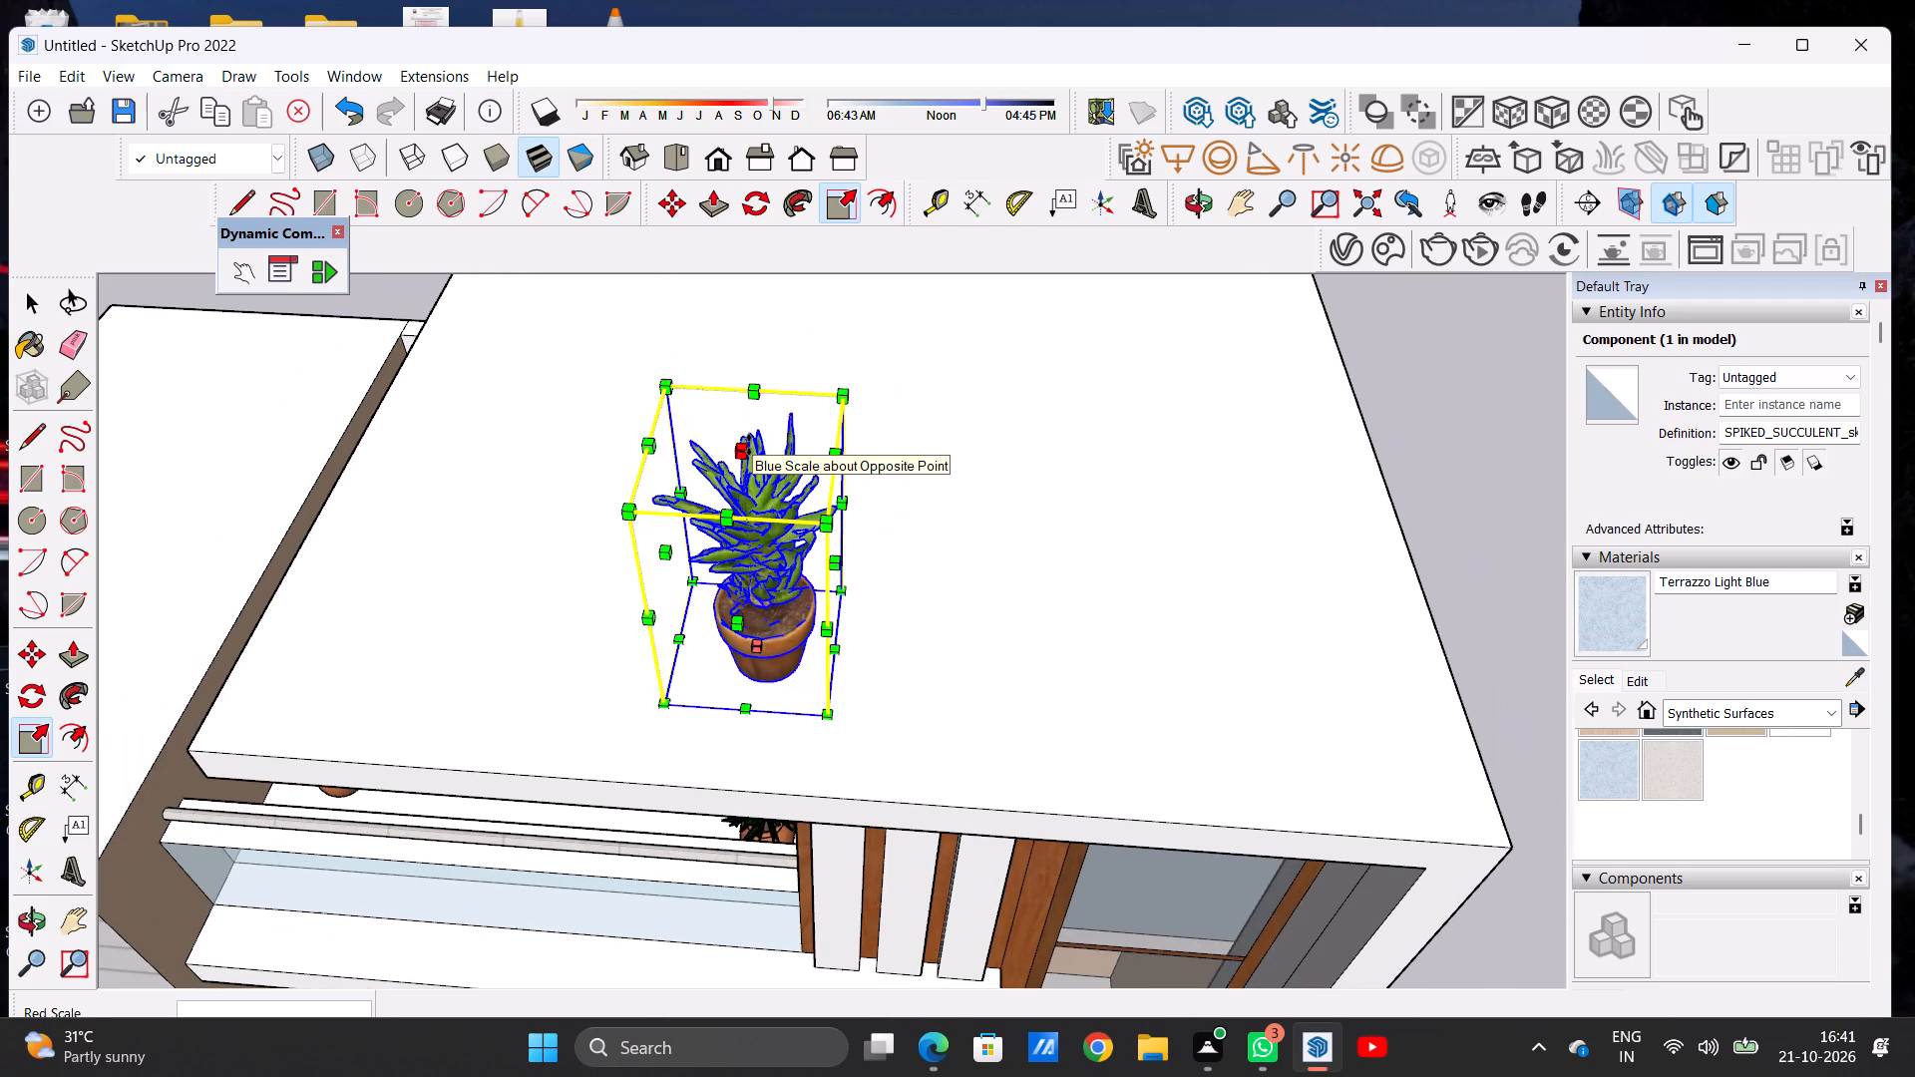
left_click(748, 443)
left_click(754, 353)
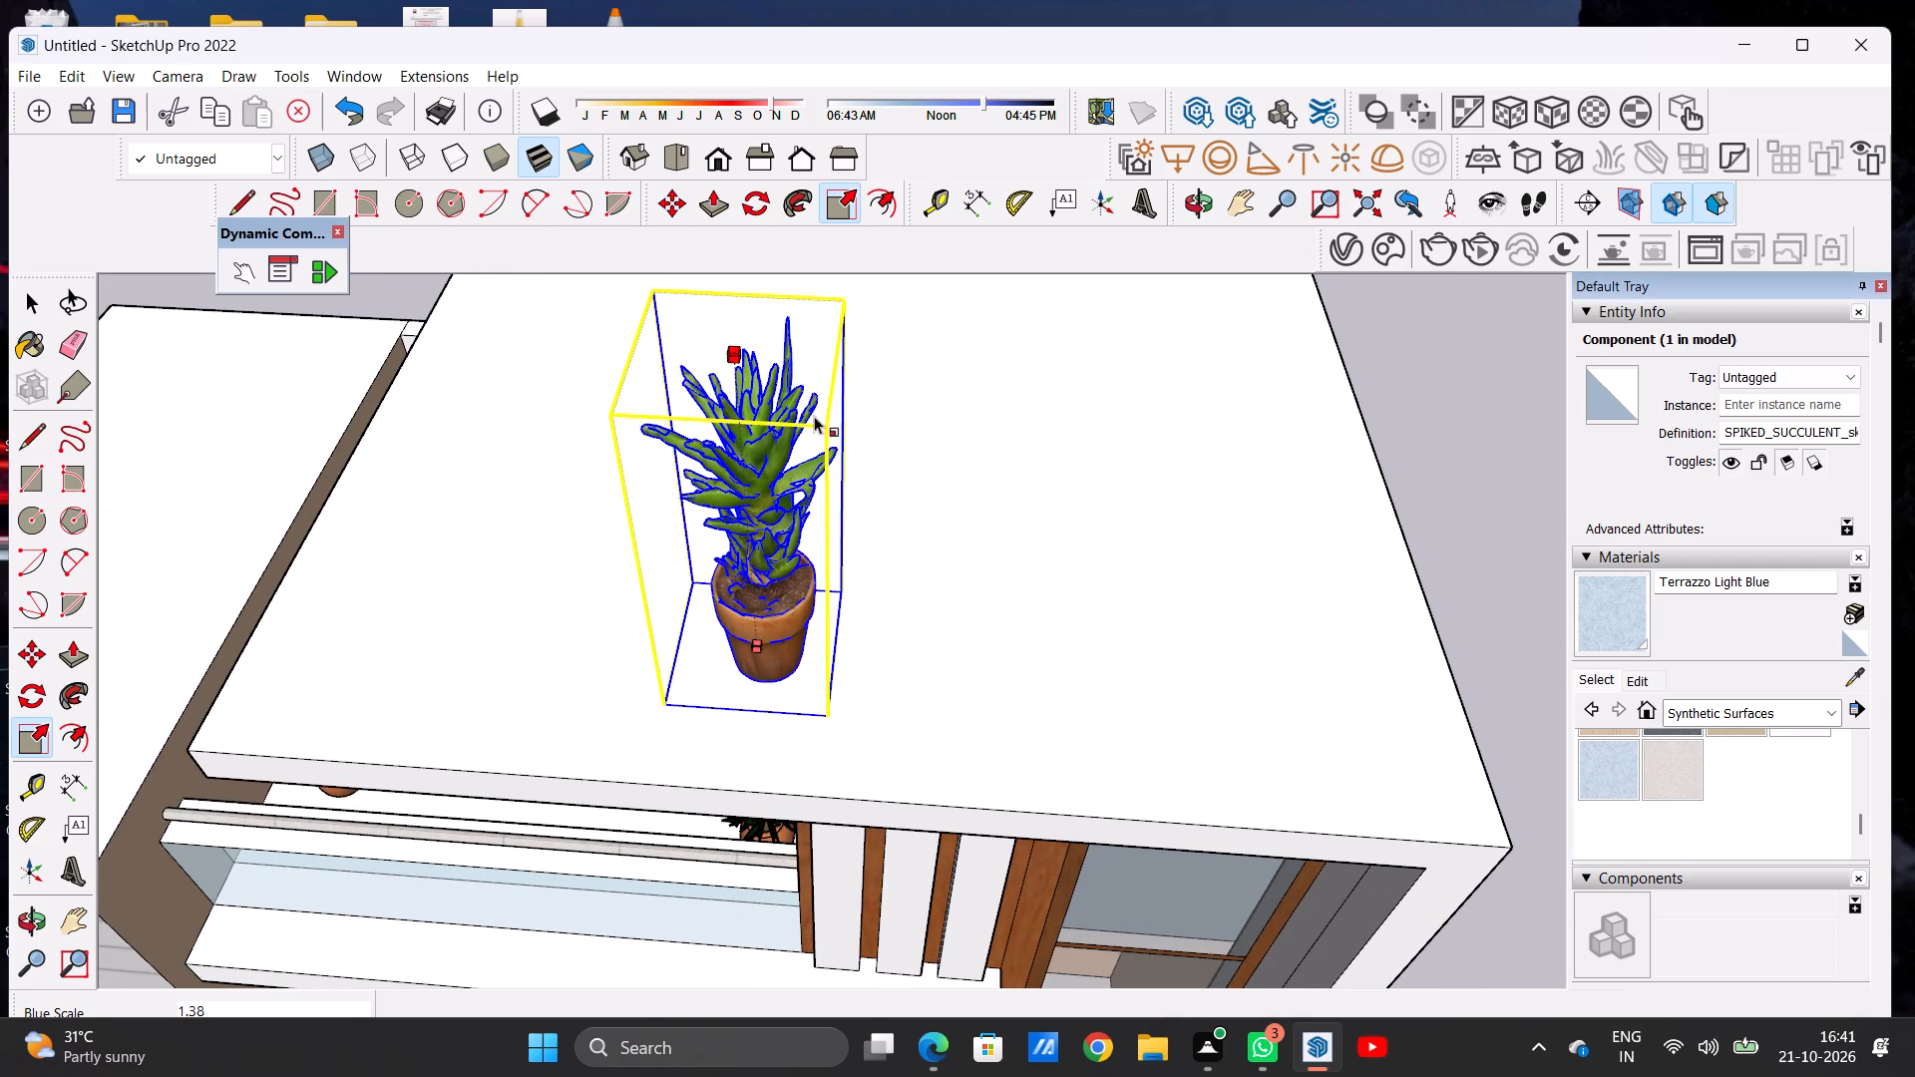
key("space")
left_click(1487, 385)
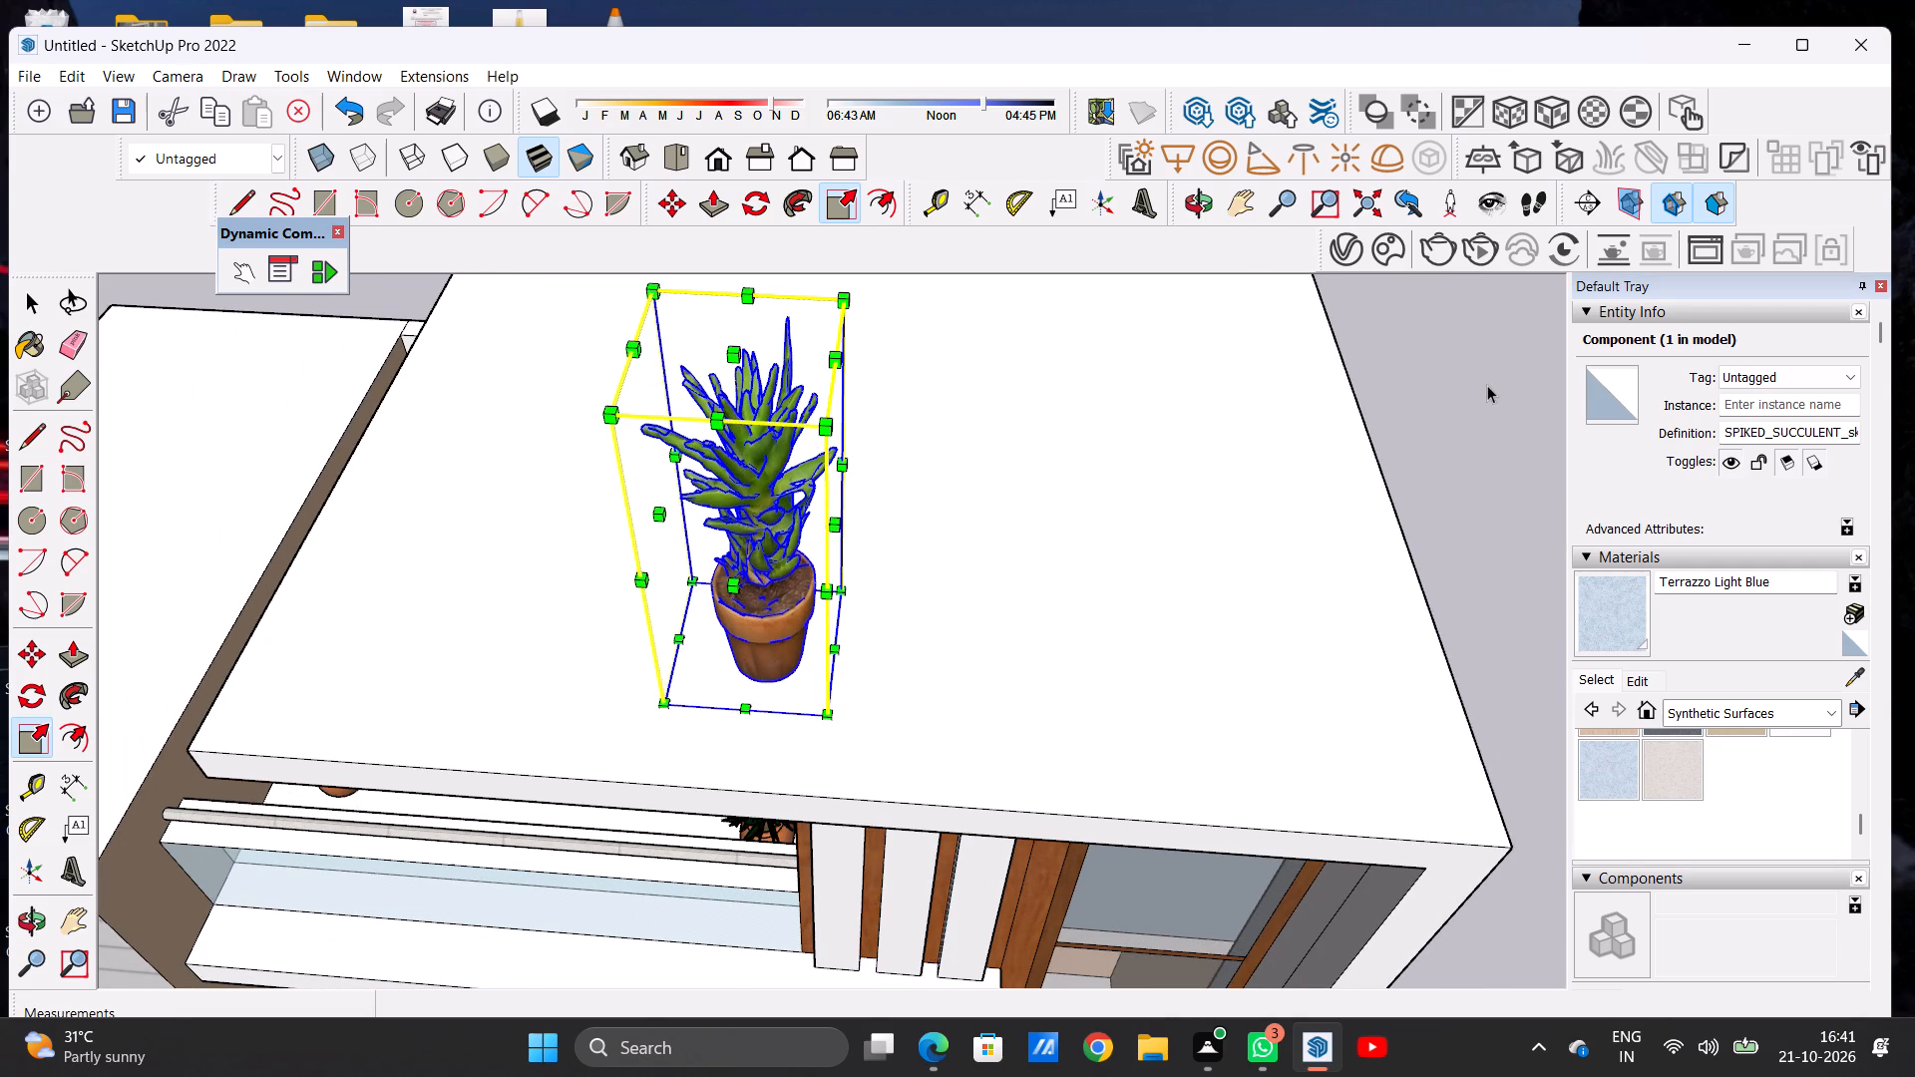
Move the potted succulent from the roof down to the wall-side end of the middle balcony, behind the glass railing.
scroll(575, 604, "down", 11)
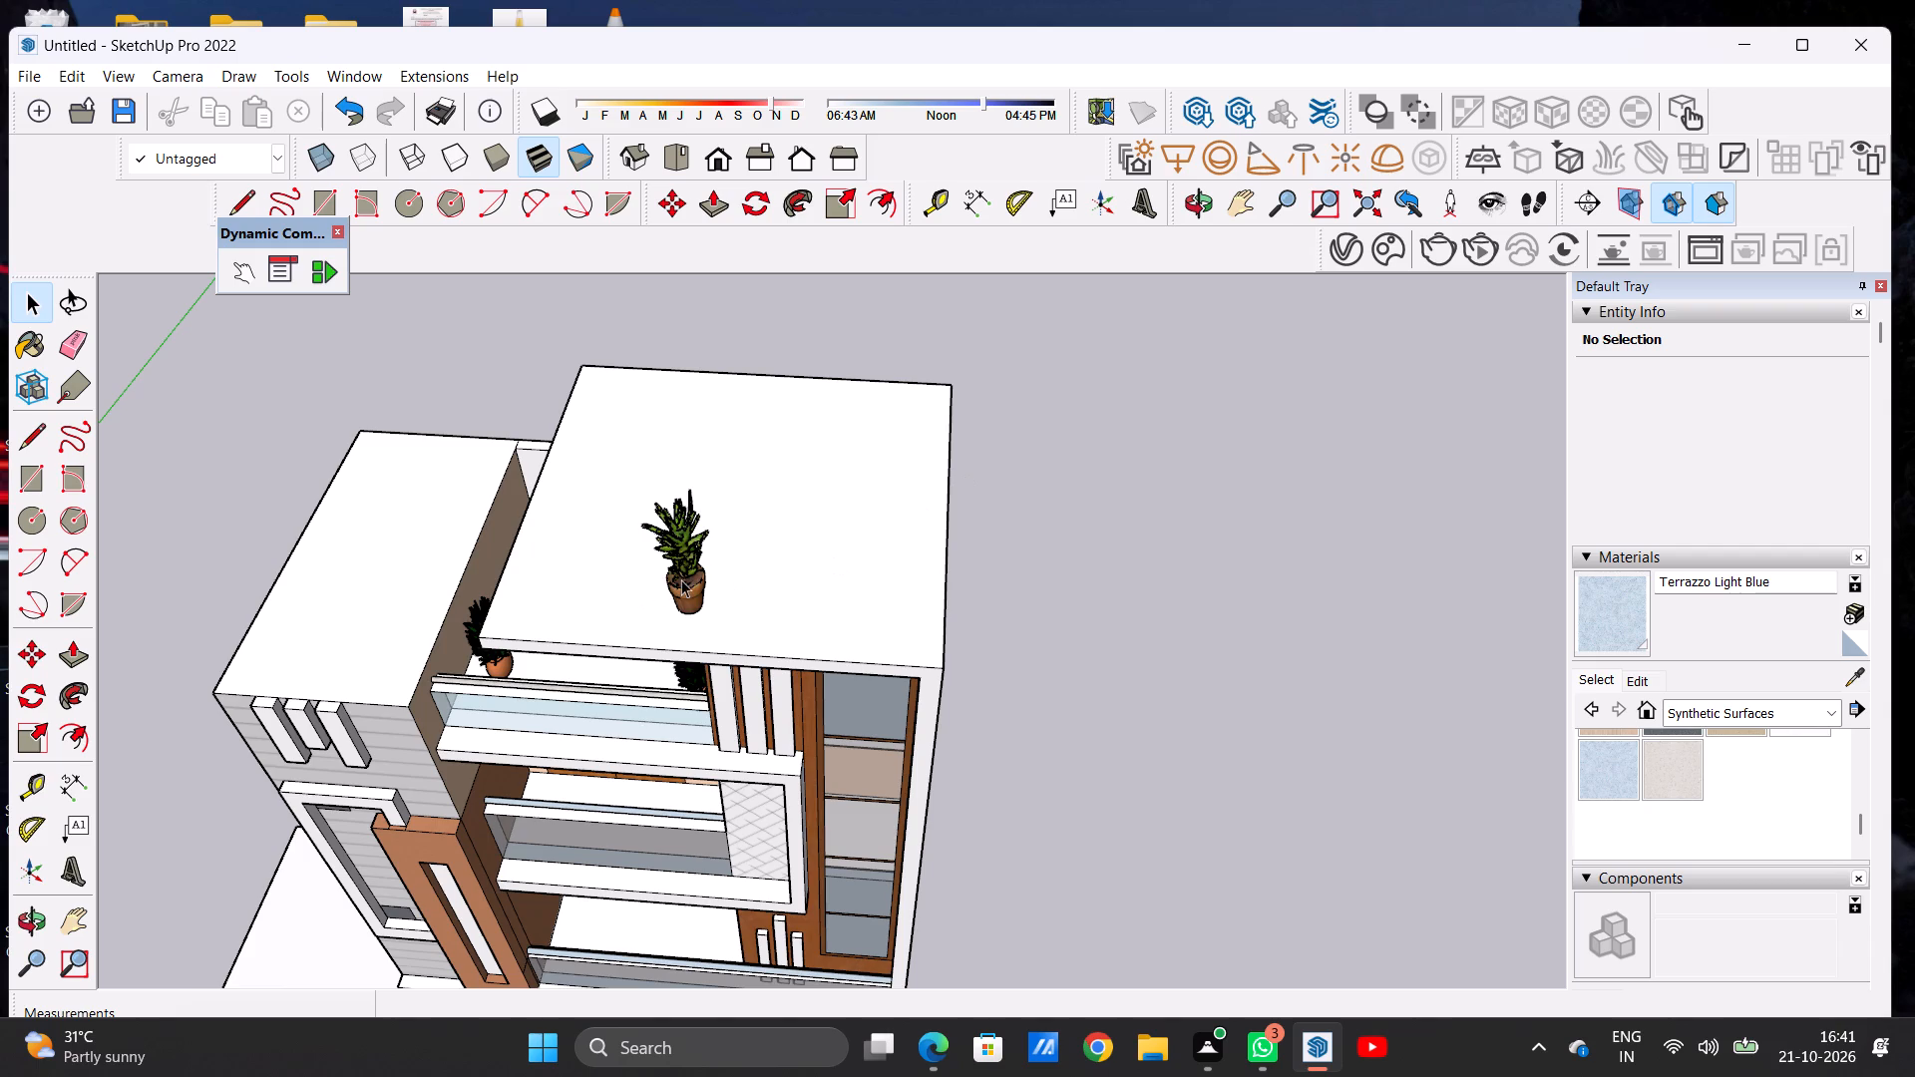
left_click(692, 579)
key("m")
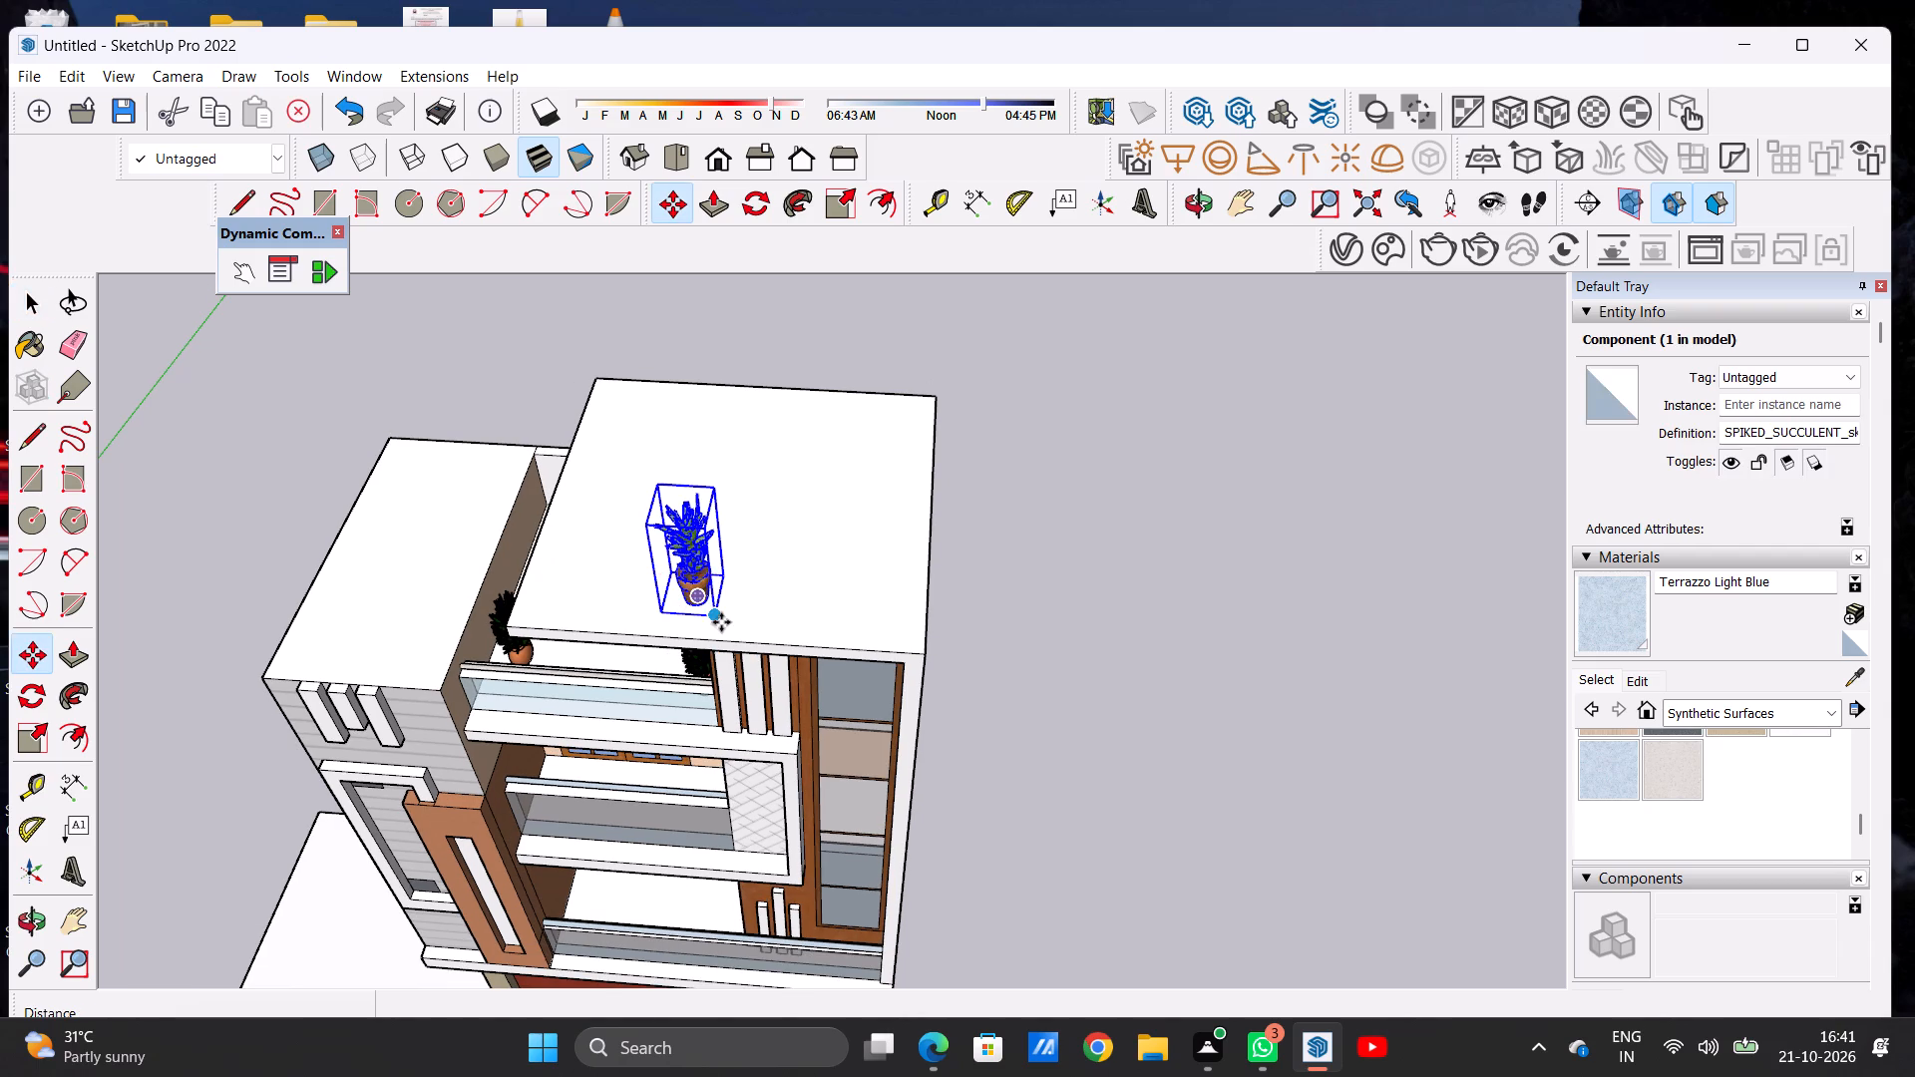
left_click(721, 622)
scroll(587, 841, "up", 12)
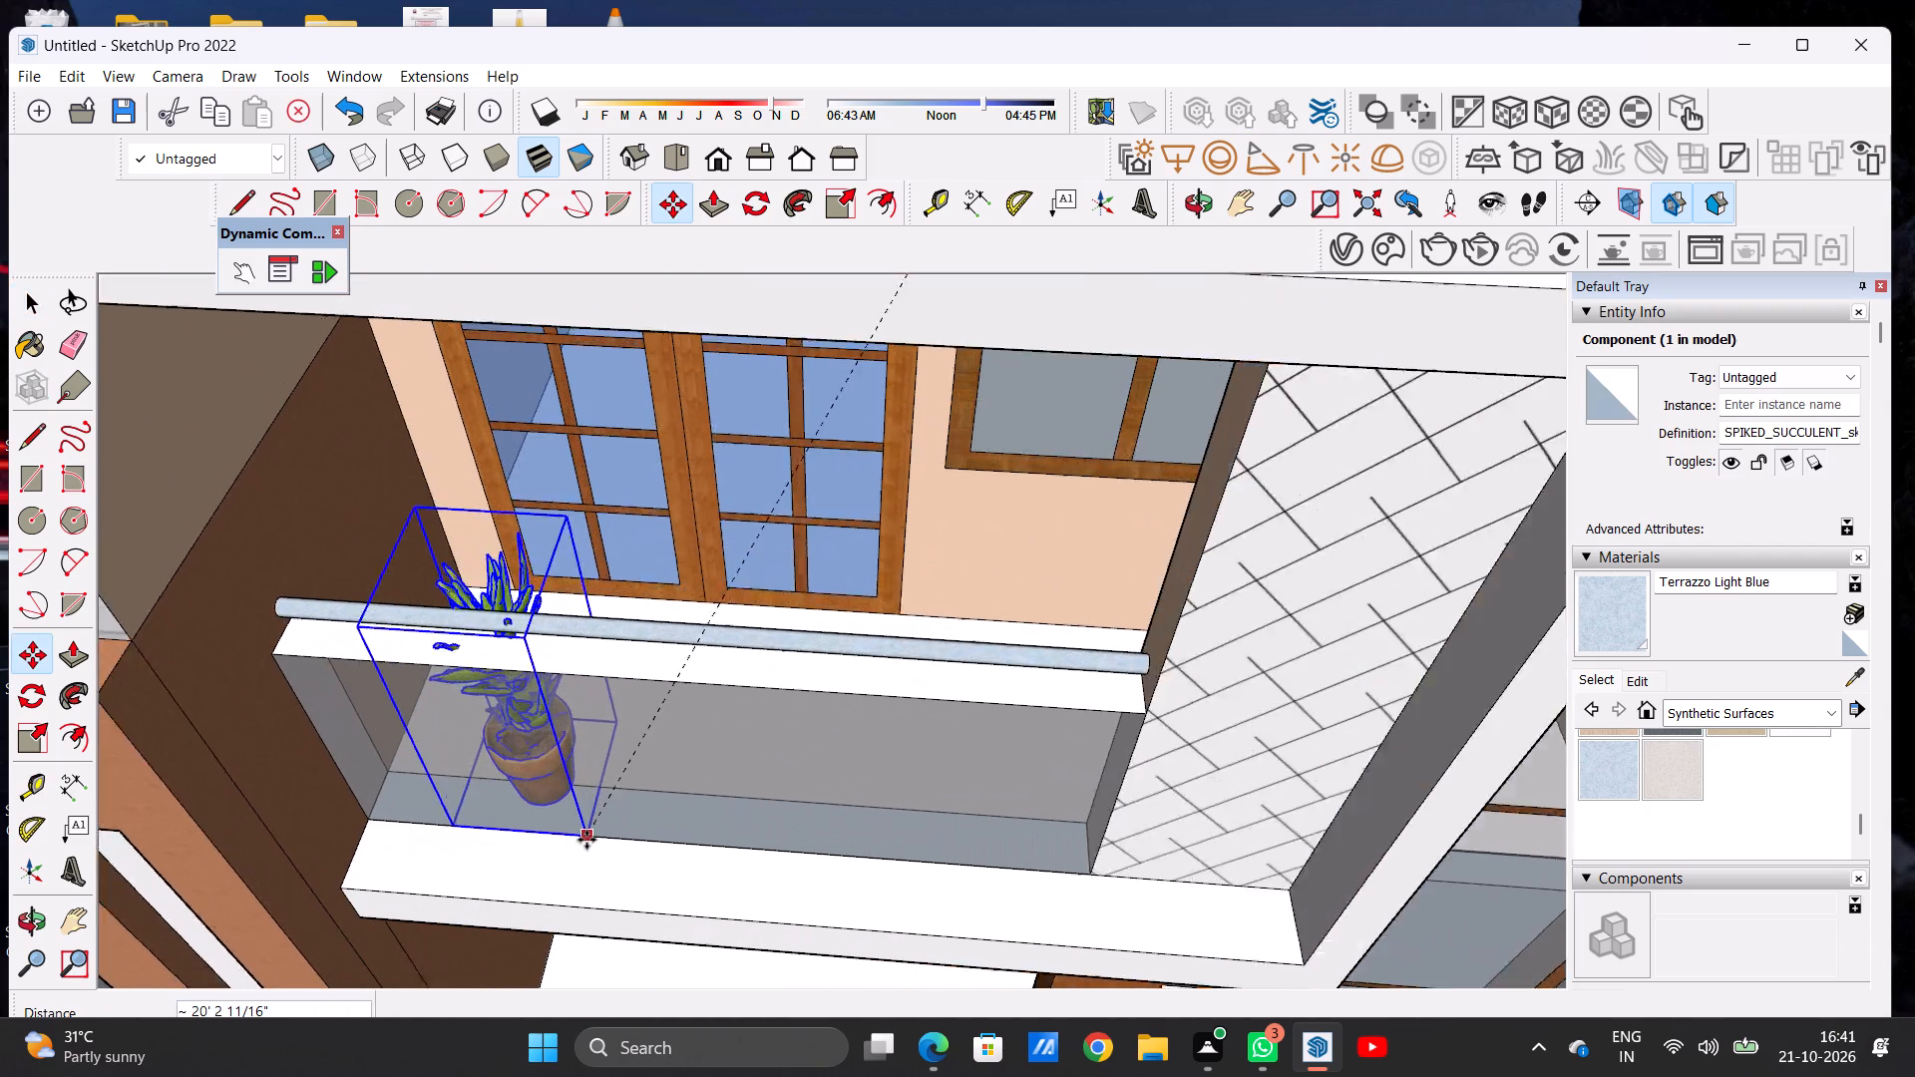
scroll(586, 840, "up", 2)
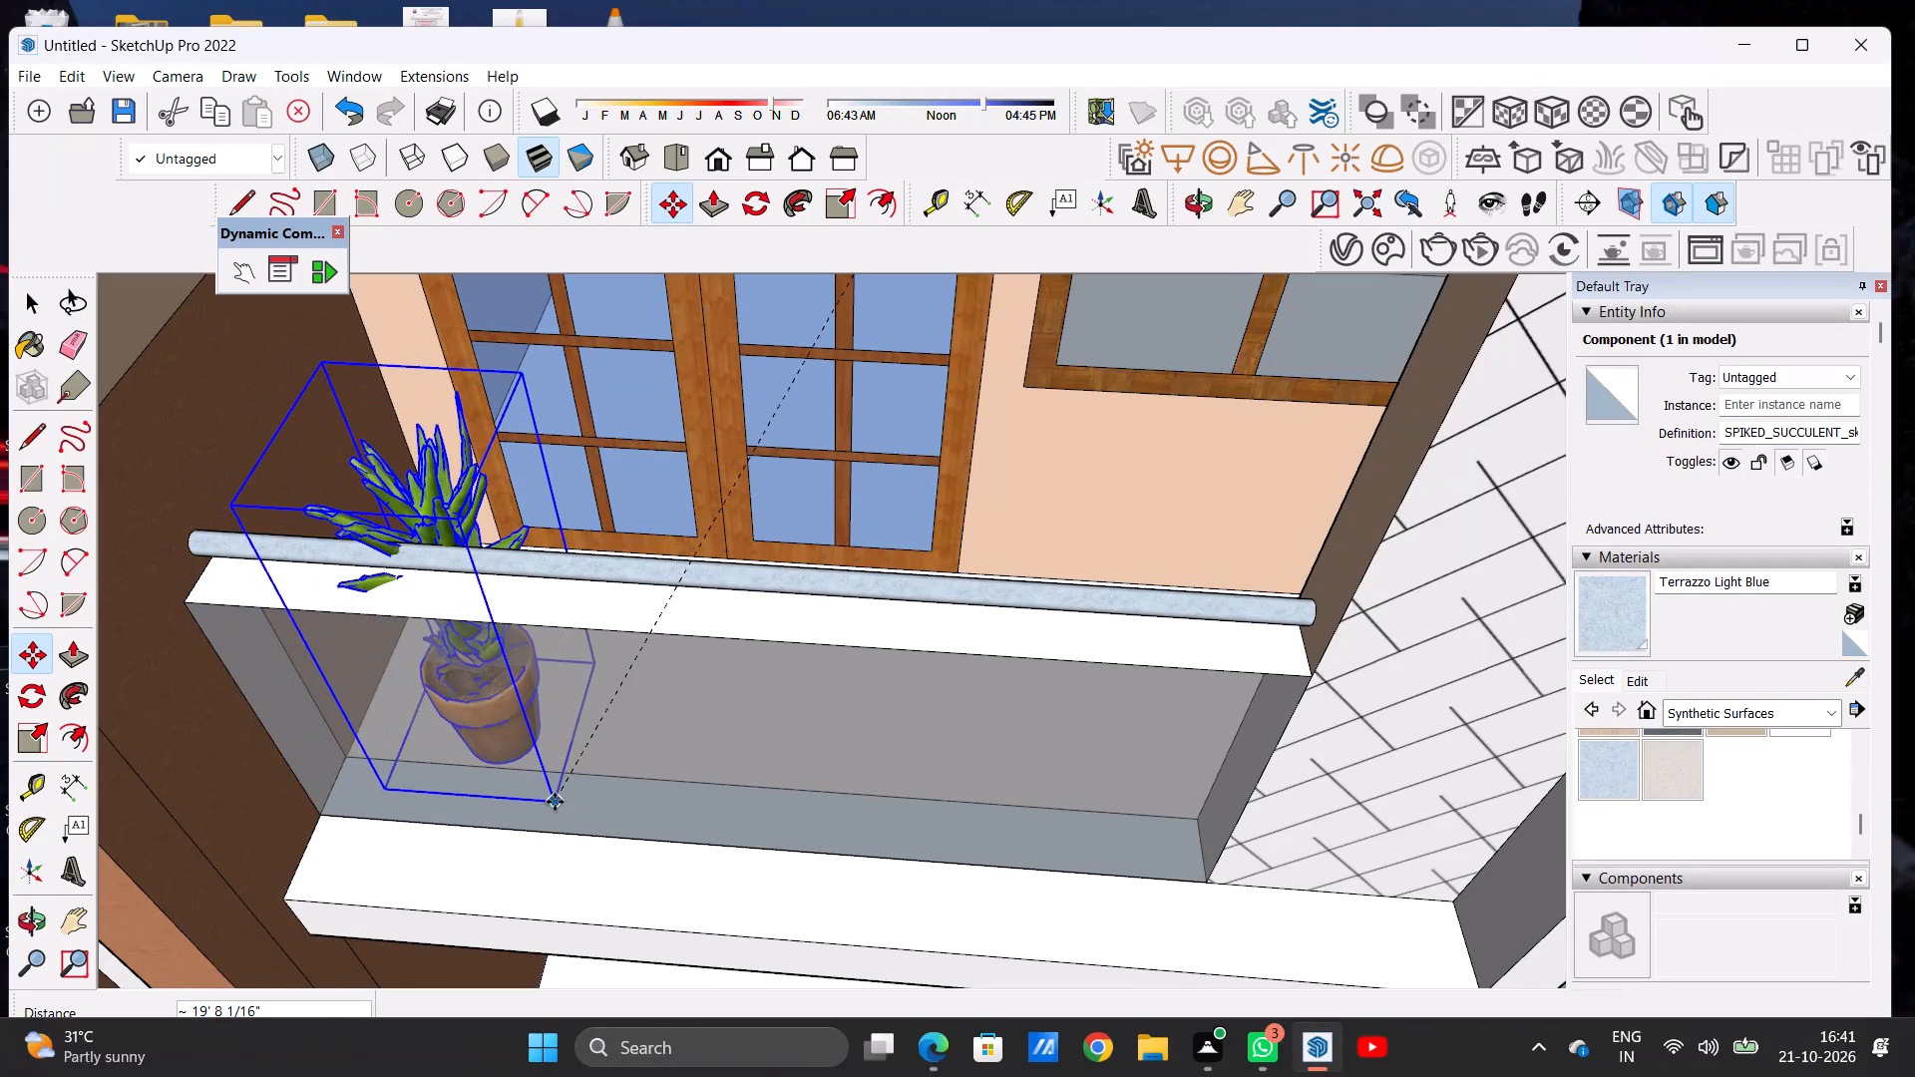
left_click(555, 802)
key("space")
Shift the succulent inward on the middle balcony floor so its pot stands clear of the glass railing, and deselect it.
scroll(635, 710, "down", 6)
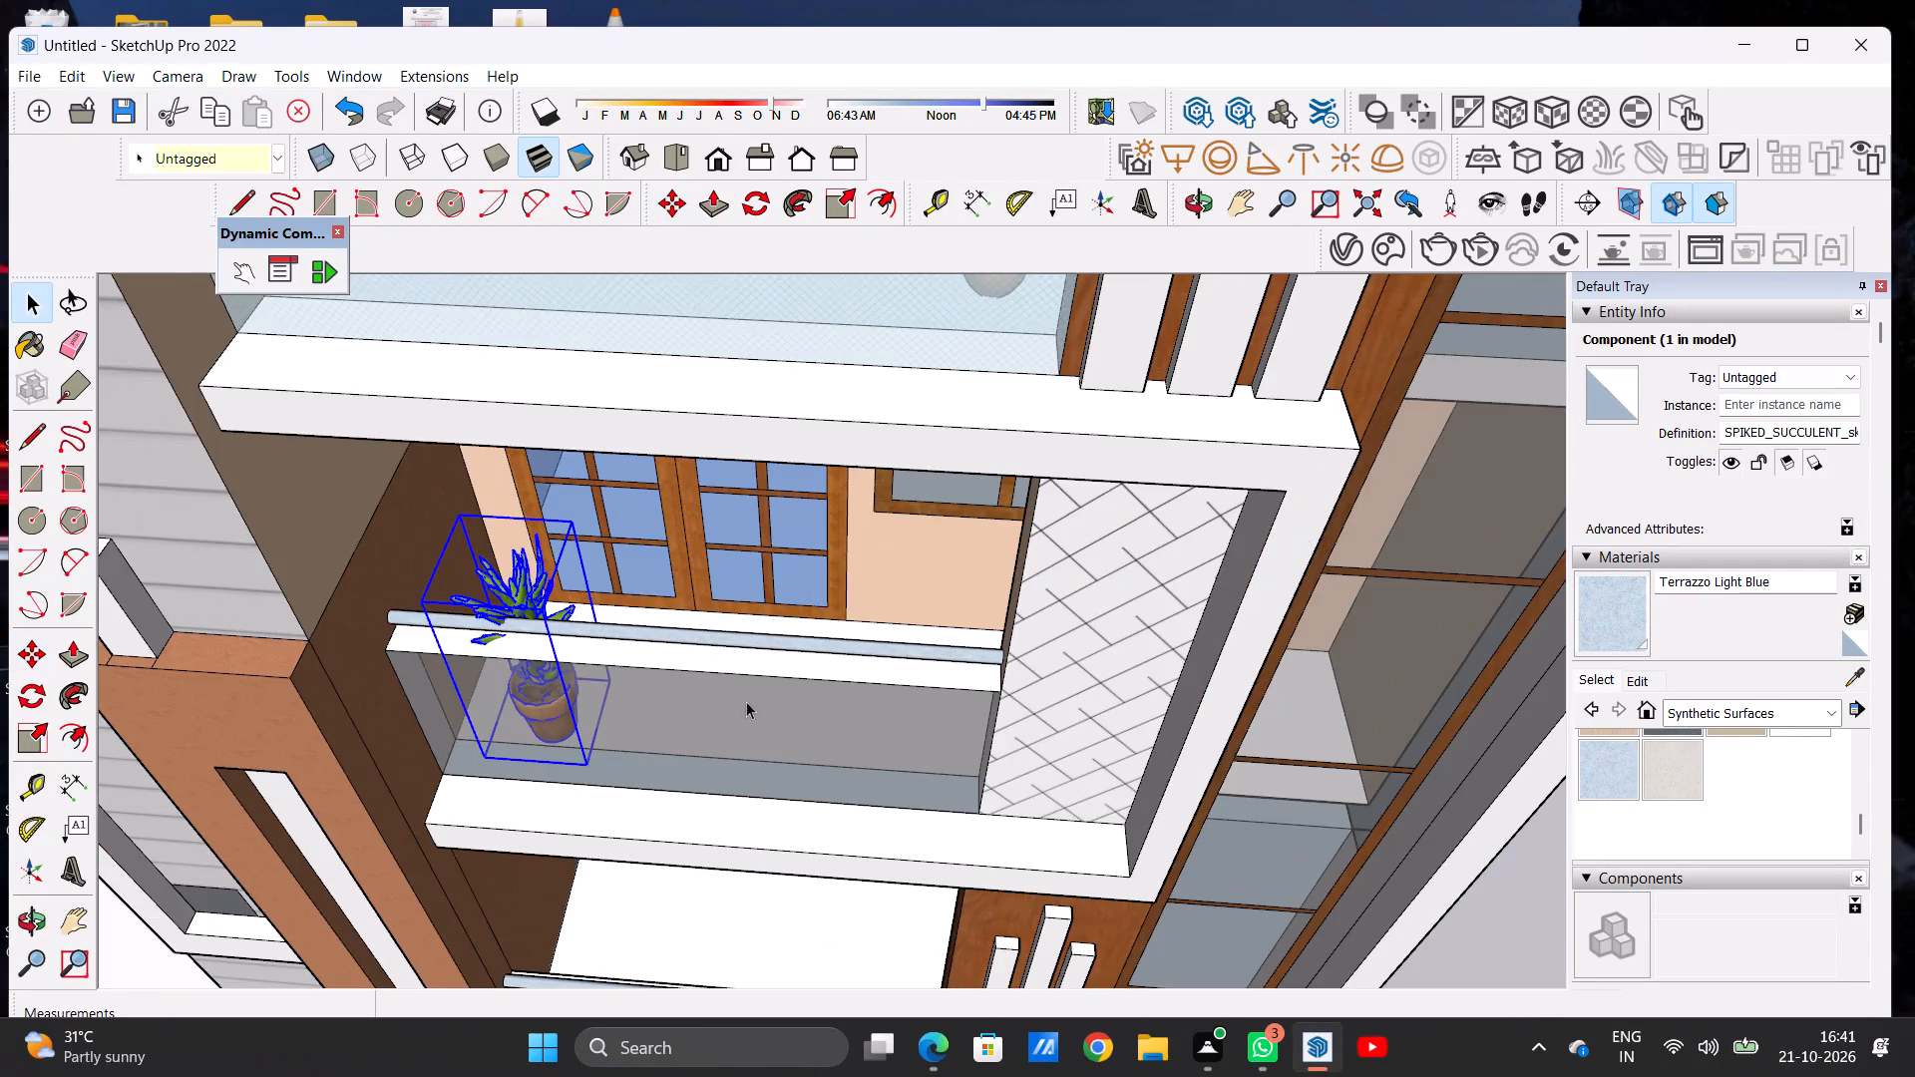
middle_click_drag(746, 701, 310, 632)
scroll(511, 456, "up", 4)
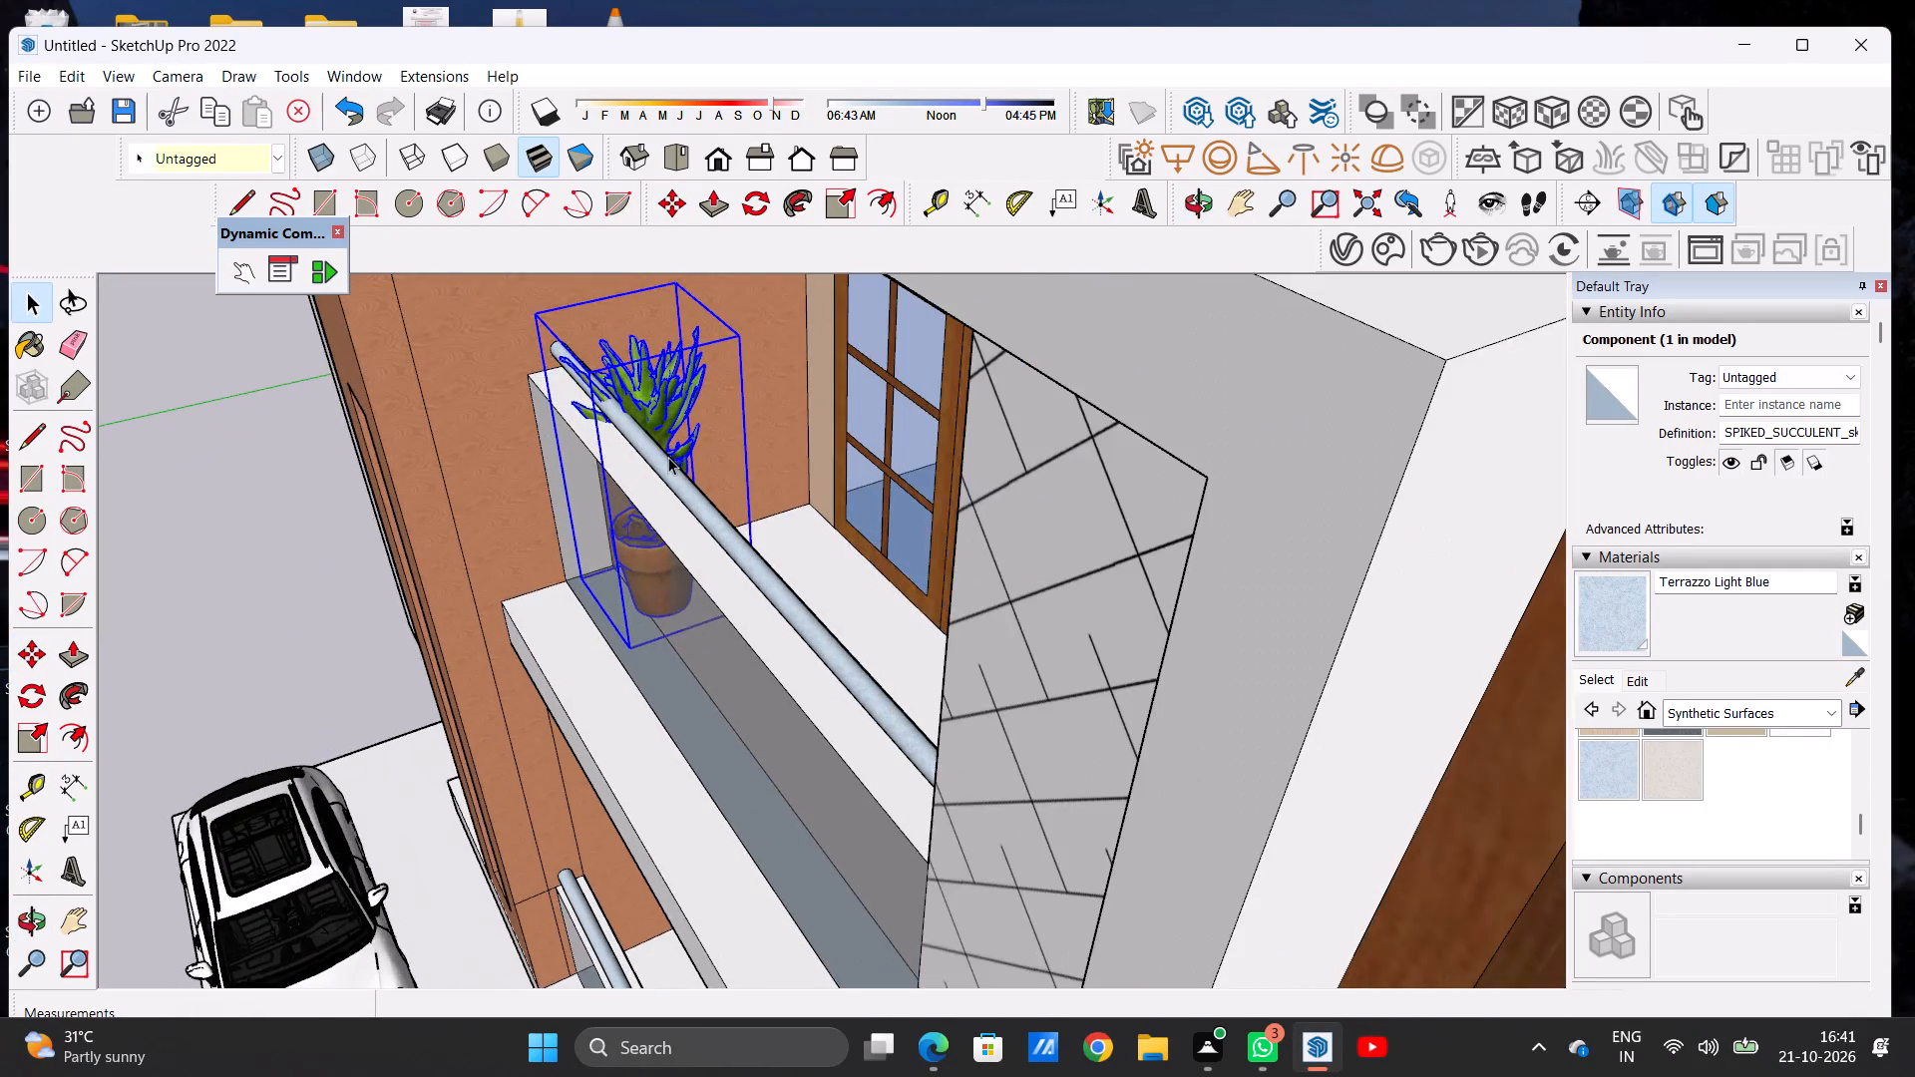
scroll(669, 457, "up", 5)
scroll(799, 494, "up", 3)
middle_click_drag(851, 545, 763, 581)
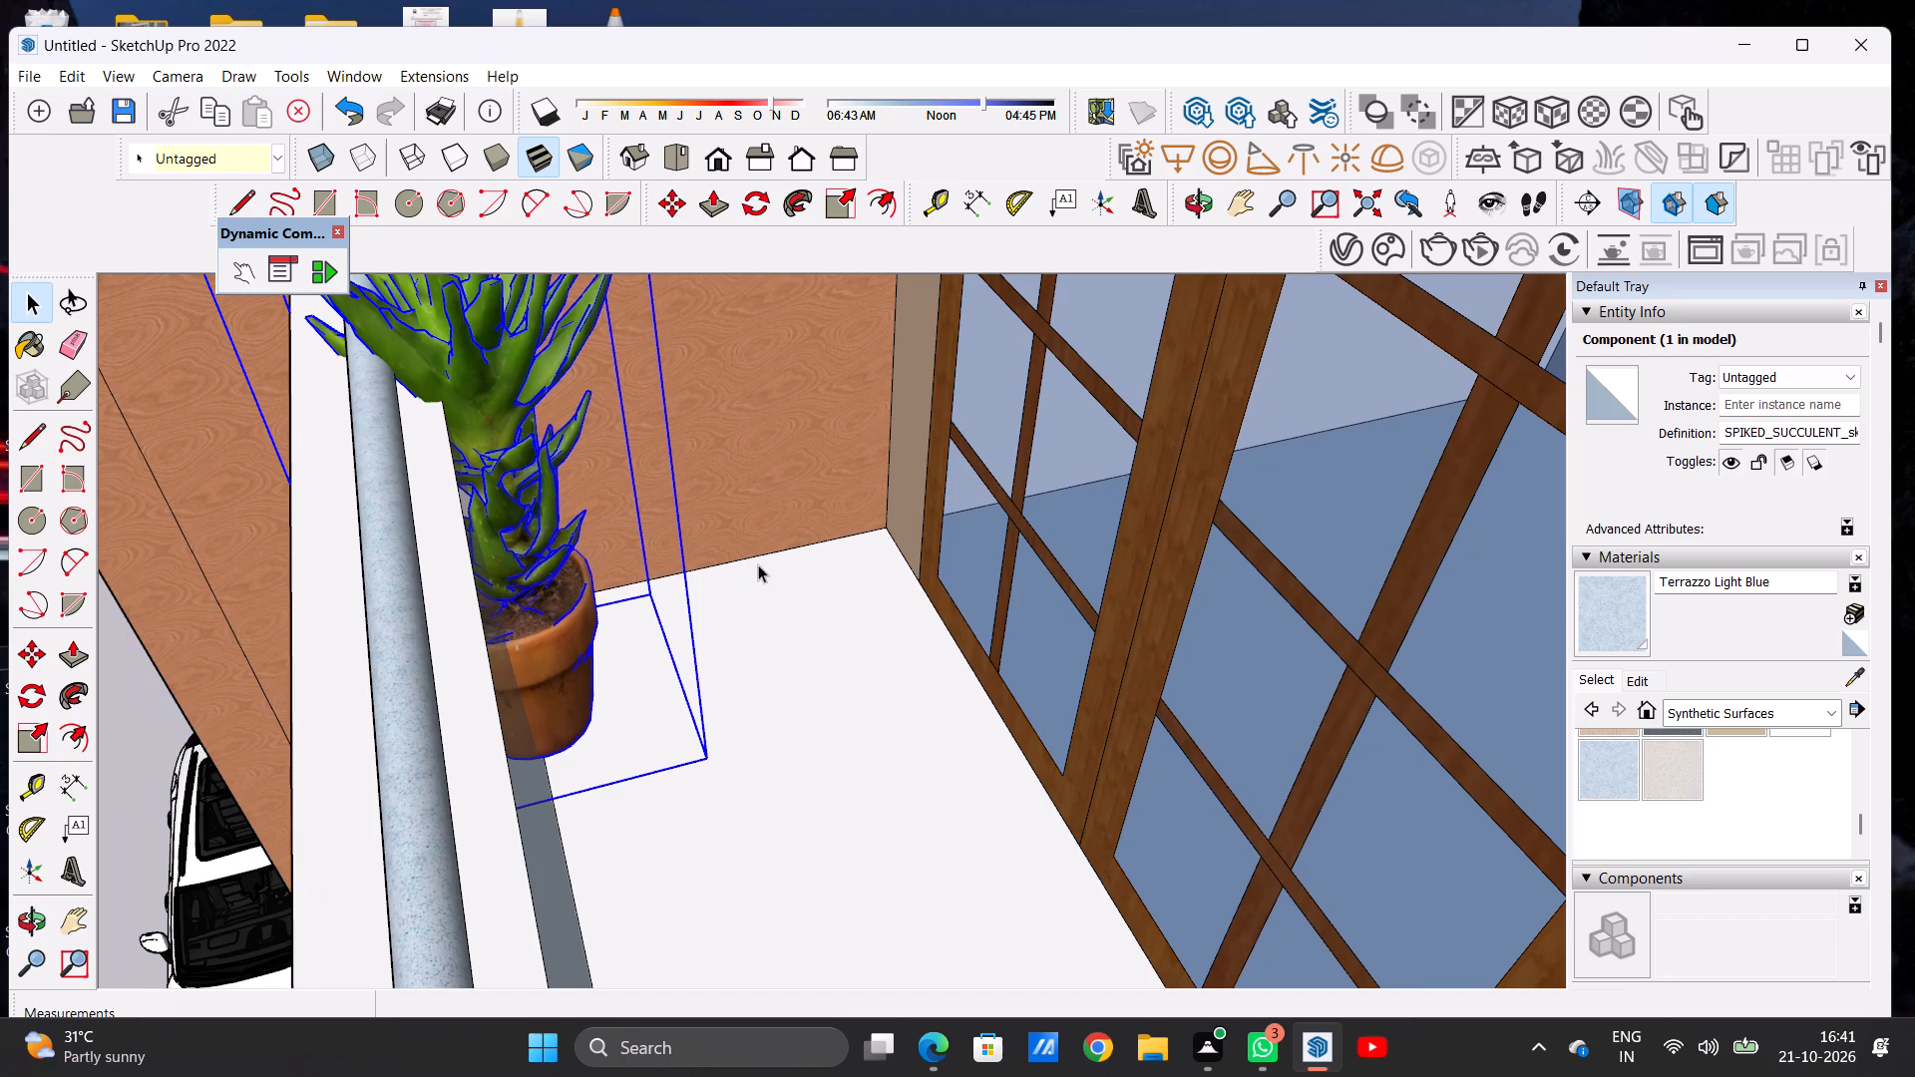
key("m")
left_click(701, 757)
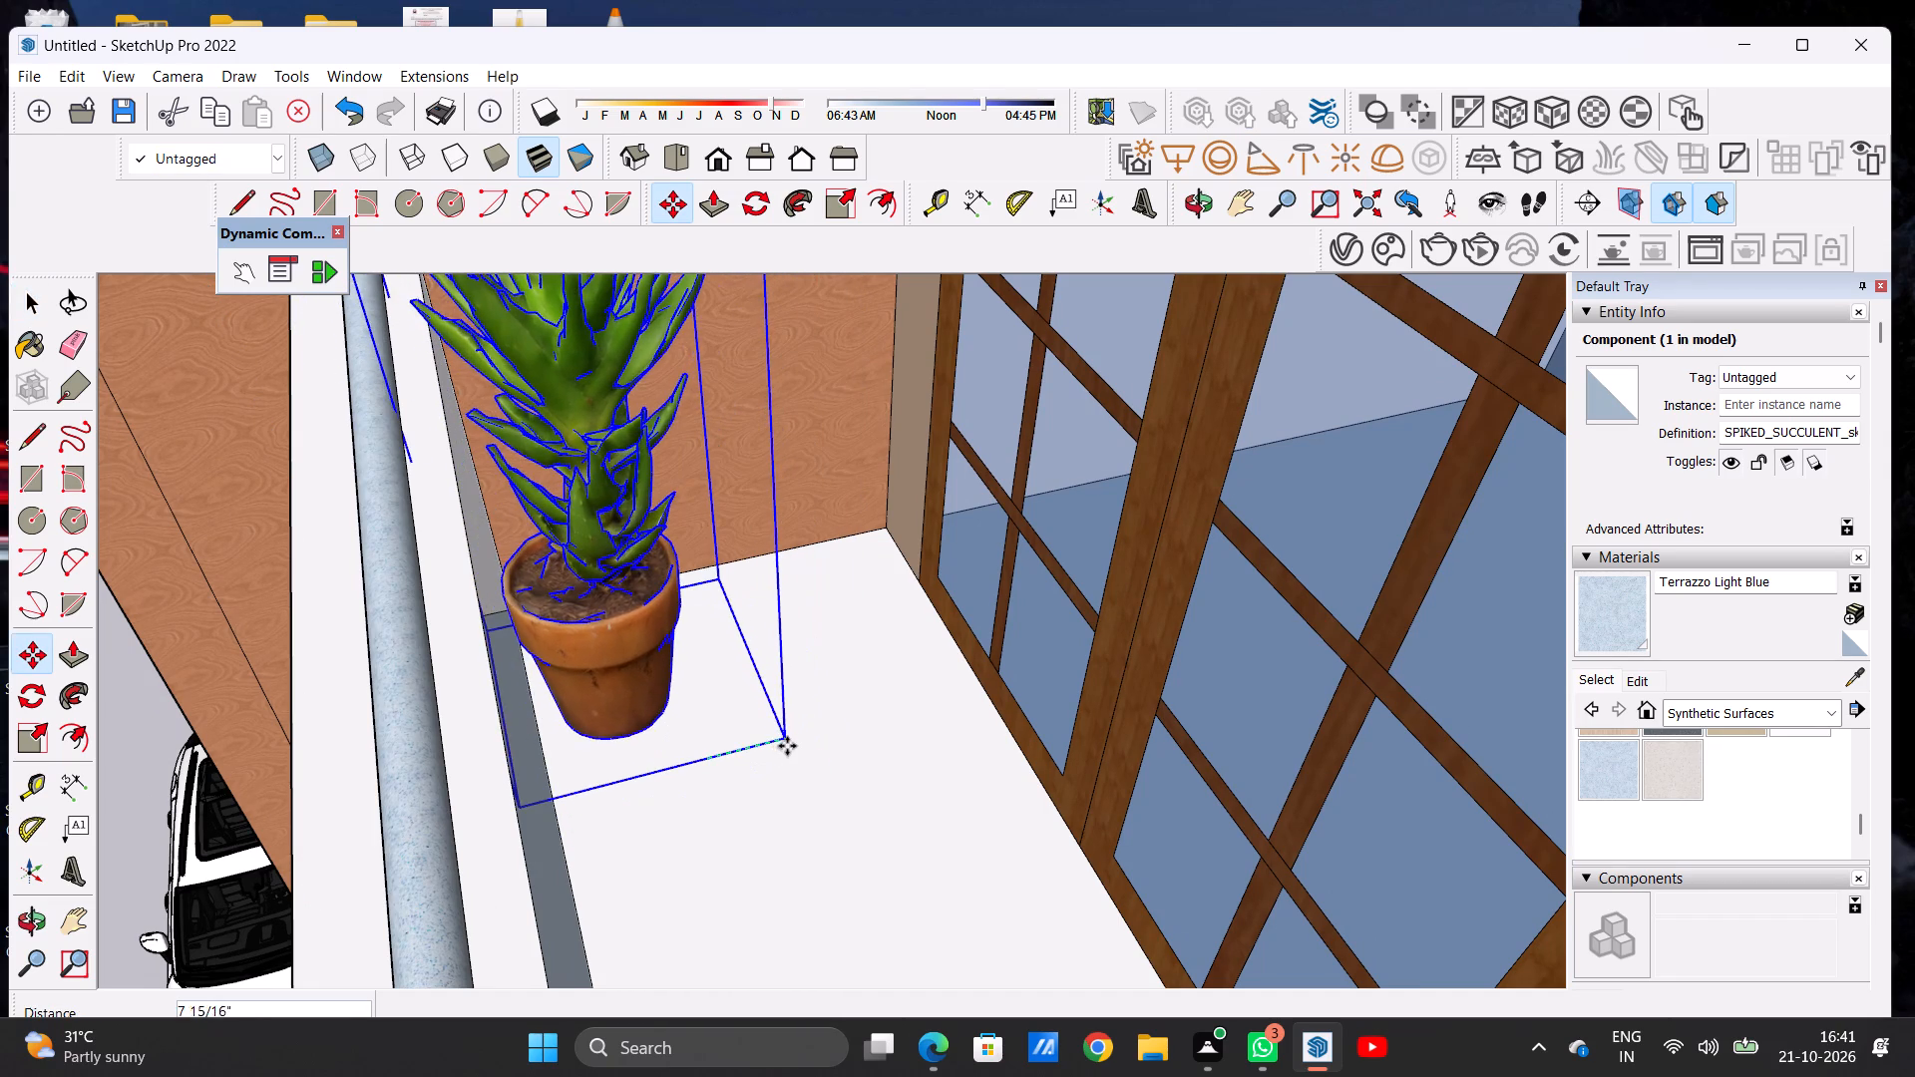
left_click(804, 755)
key("space")
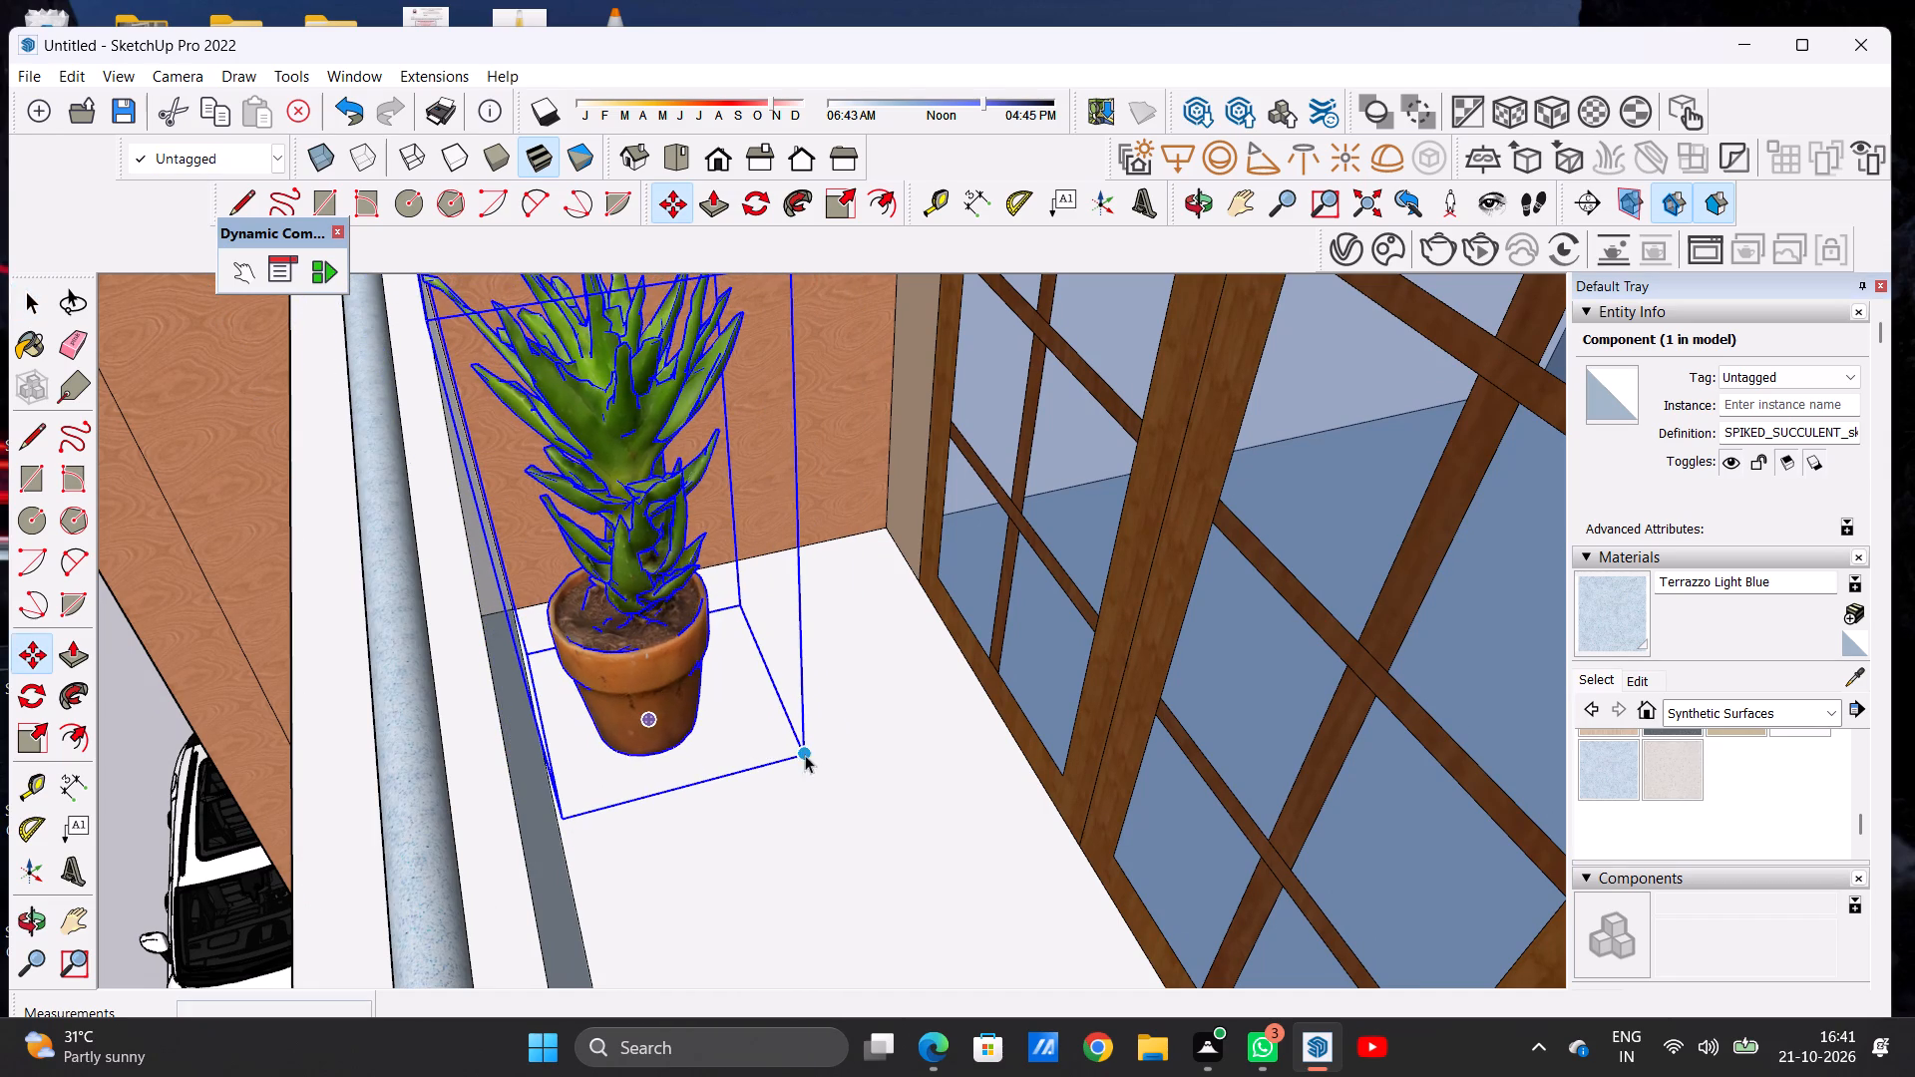
left_click(149, 736)
Examine up close how the succulent's pot sits on the middle balcony floor.
scroll(613, 718, "down", 3)
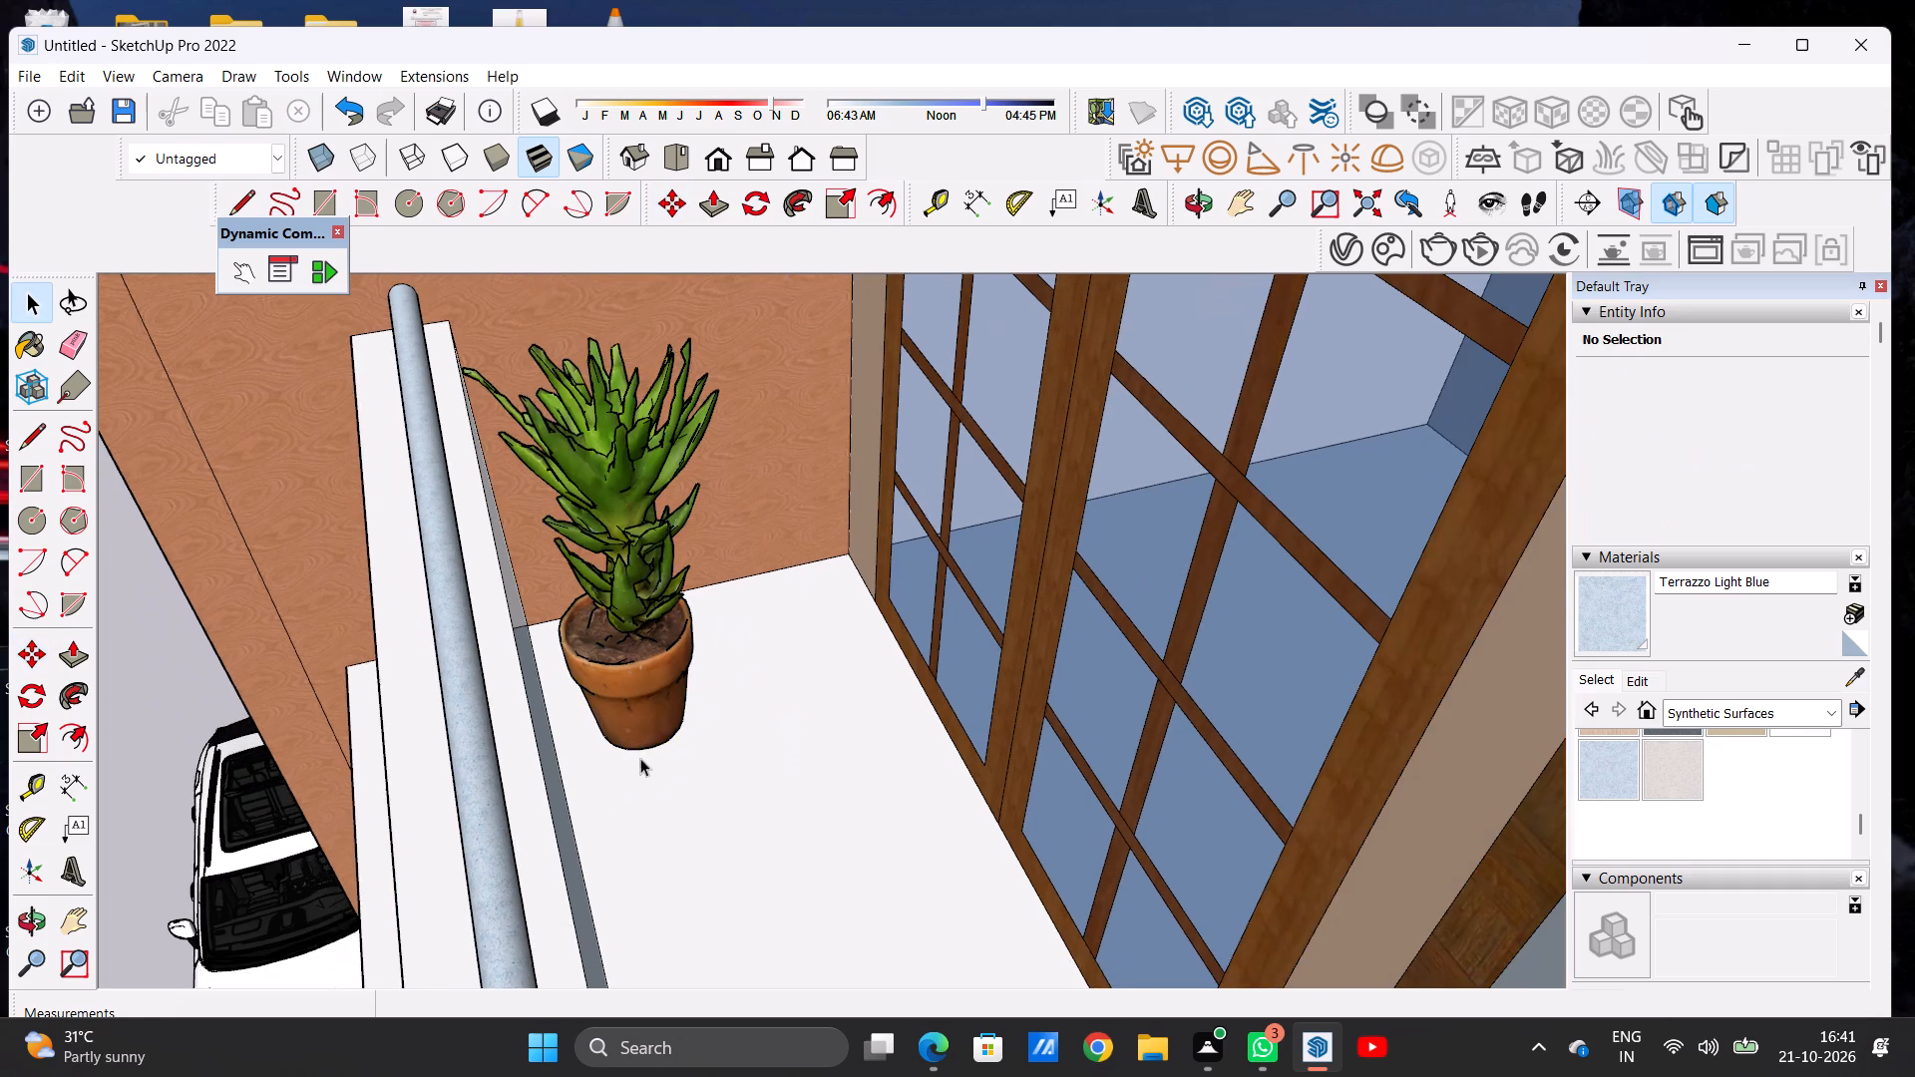
middle_click_drag(642, 739, 612, 590)
scroll(655, 652, "up", 12)
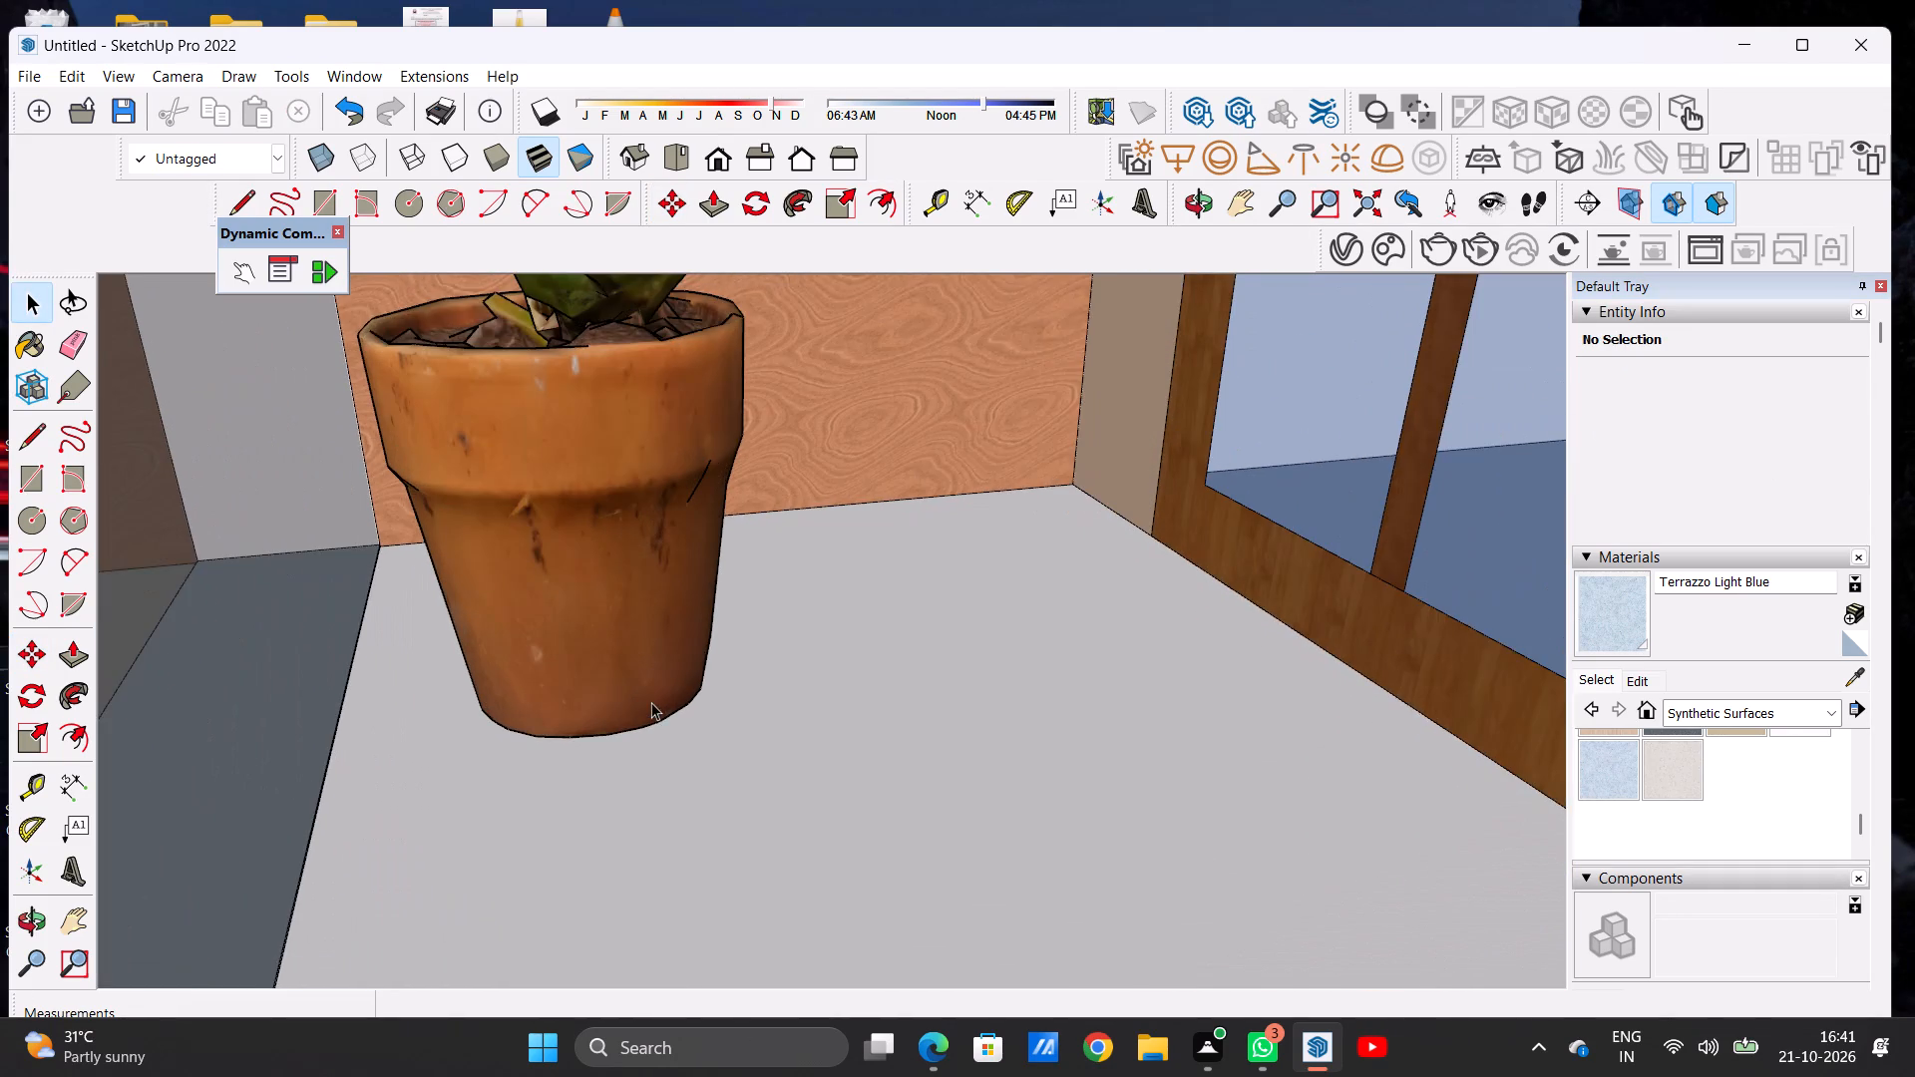
scroll(658, 728, "down", 14)
scroll(673, 751, "down", 8)
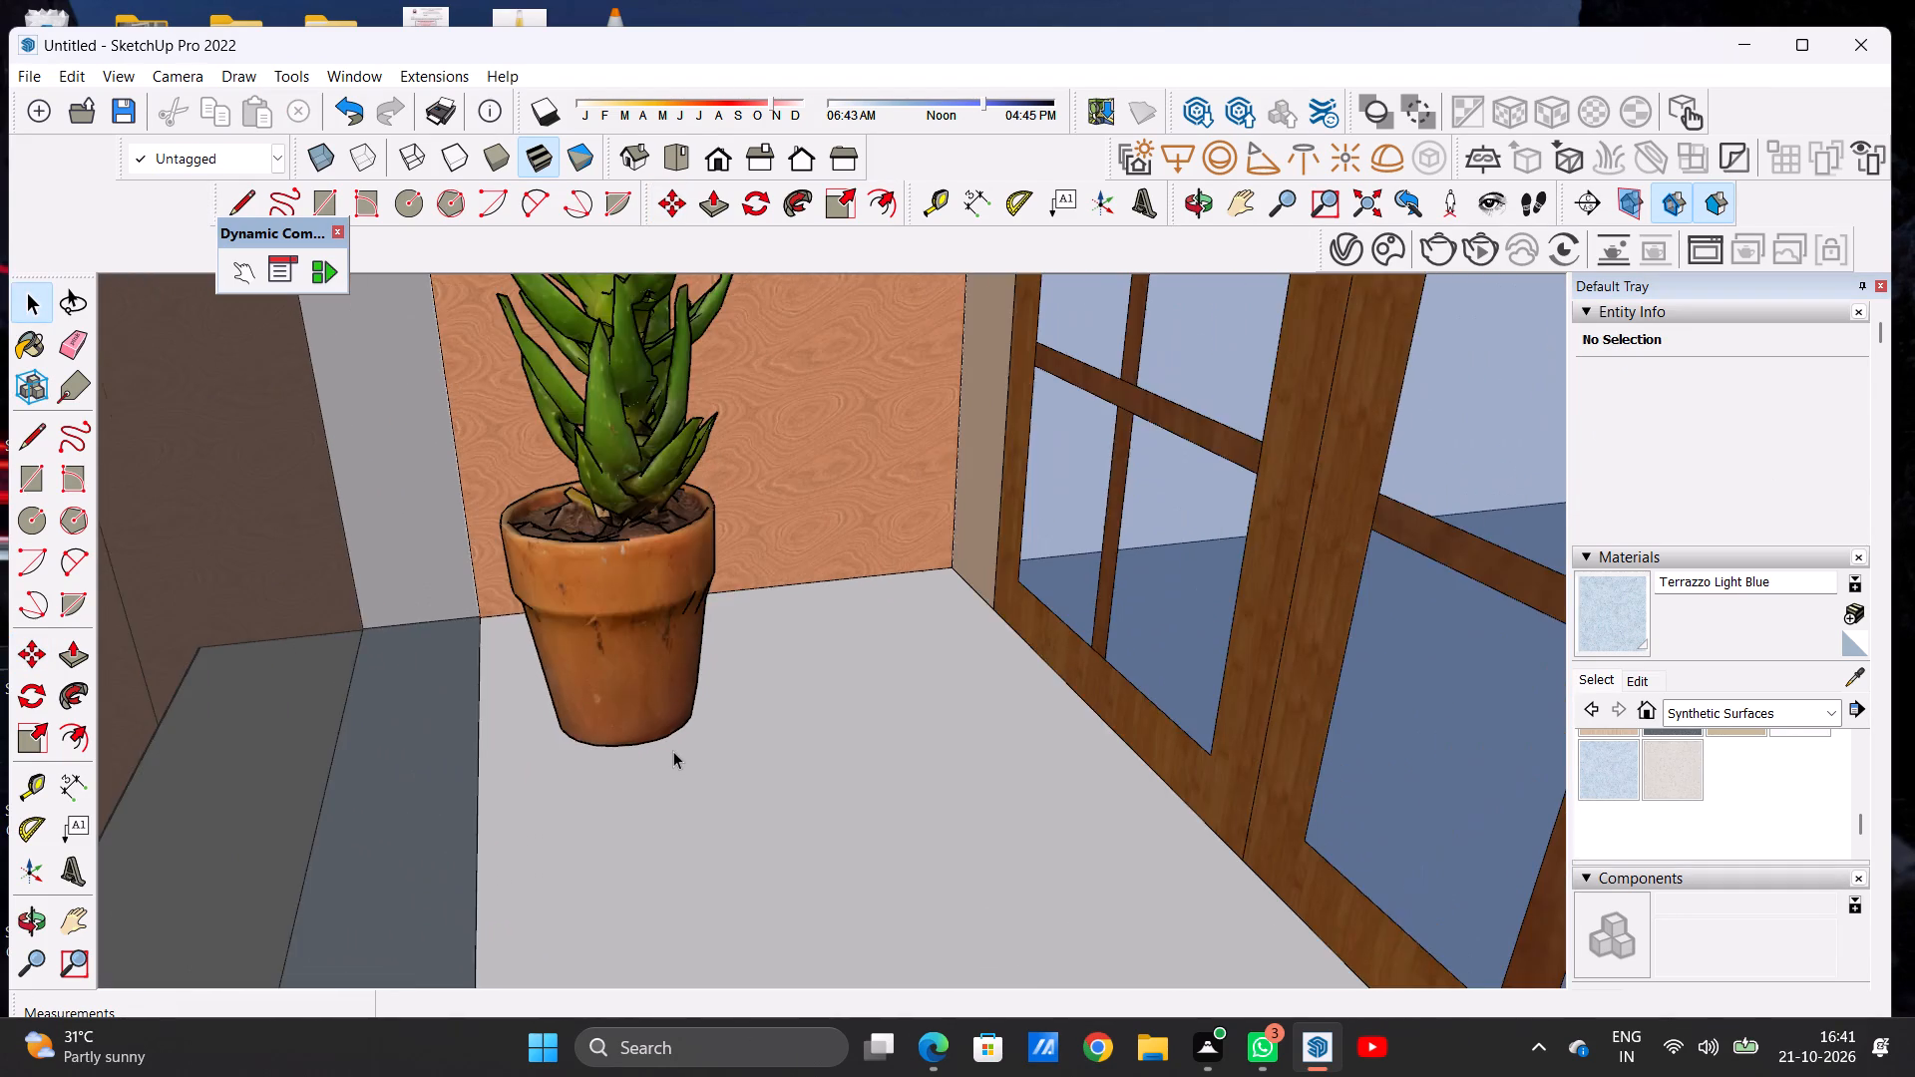
scroll(673, 751, "down", 11)
scroll(617, 674, "down", 14)
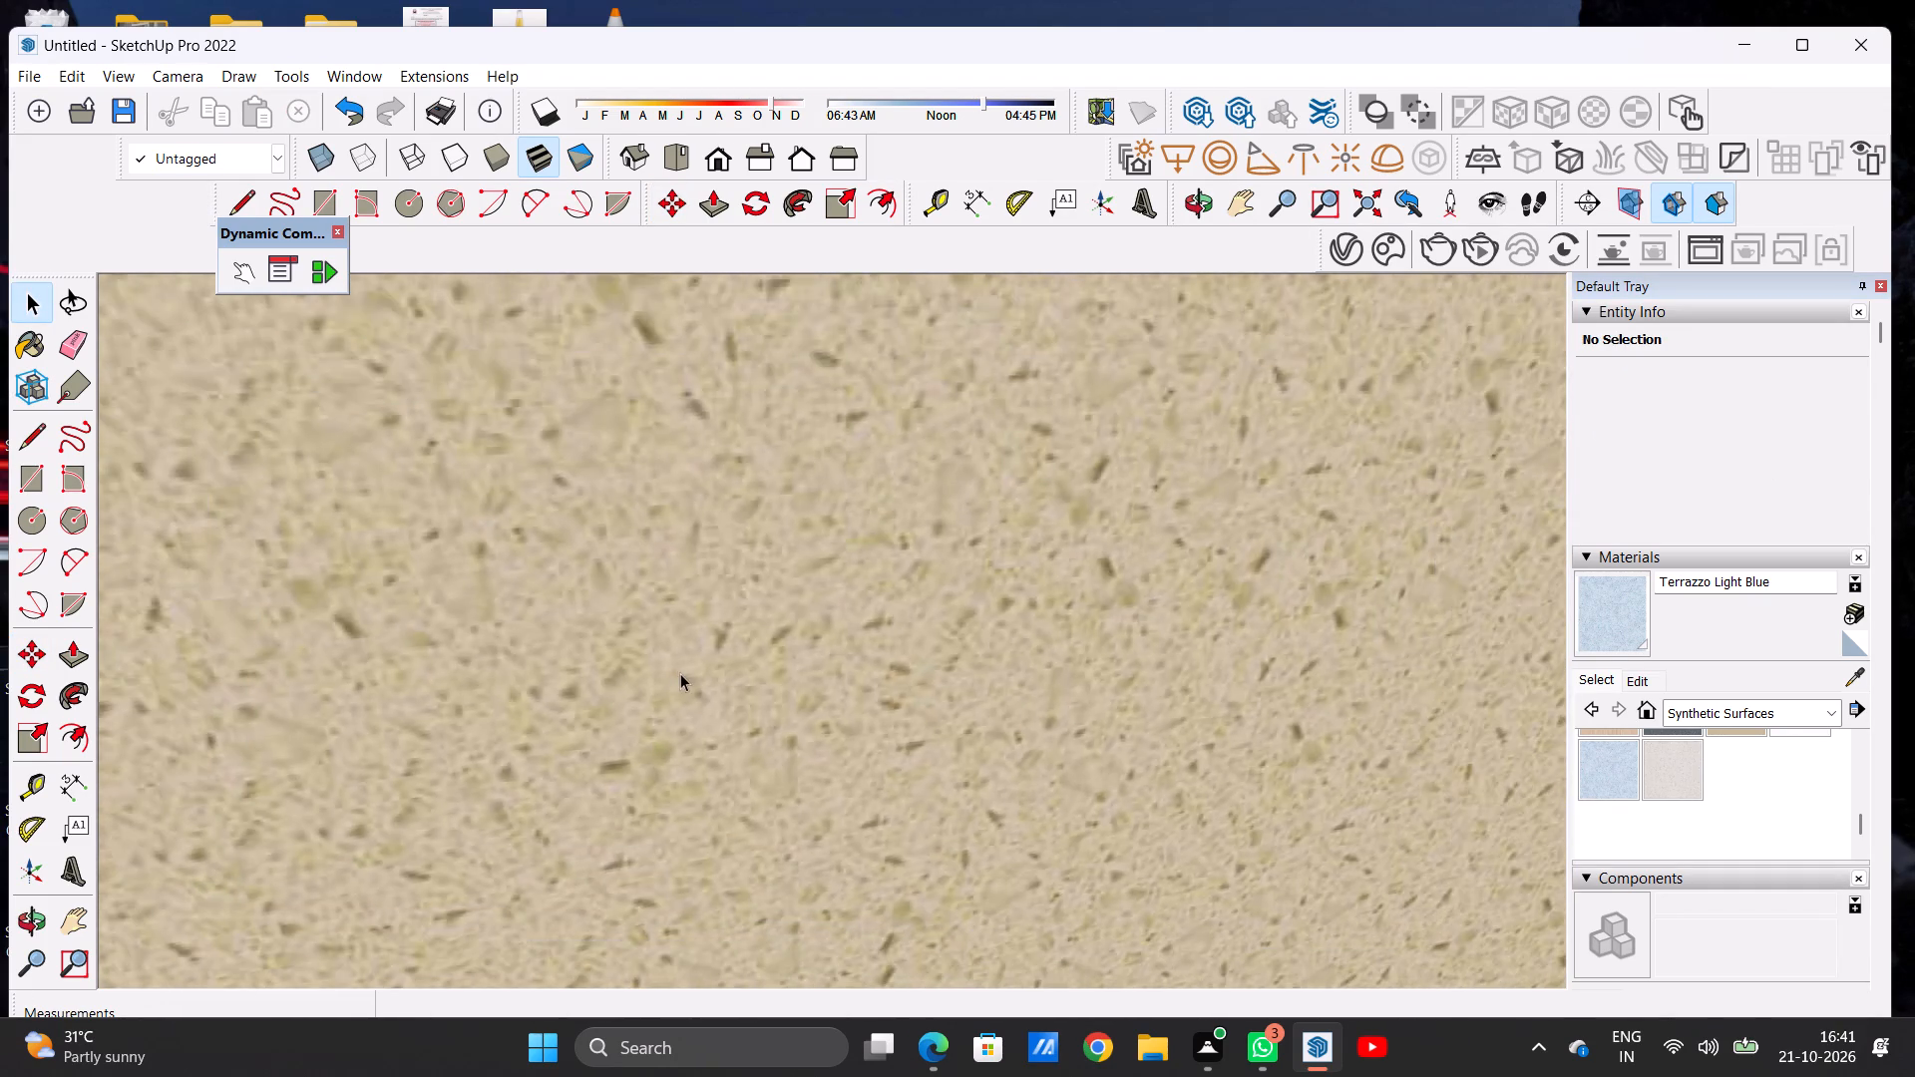
scroll(680, 673, "down", 15)
Examine the succulent's size and placement on the middle balcony in the front view and from angled views of the facade.
left_click(708, 161)
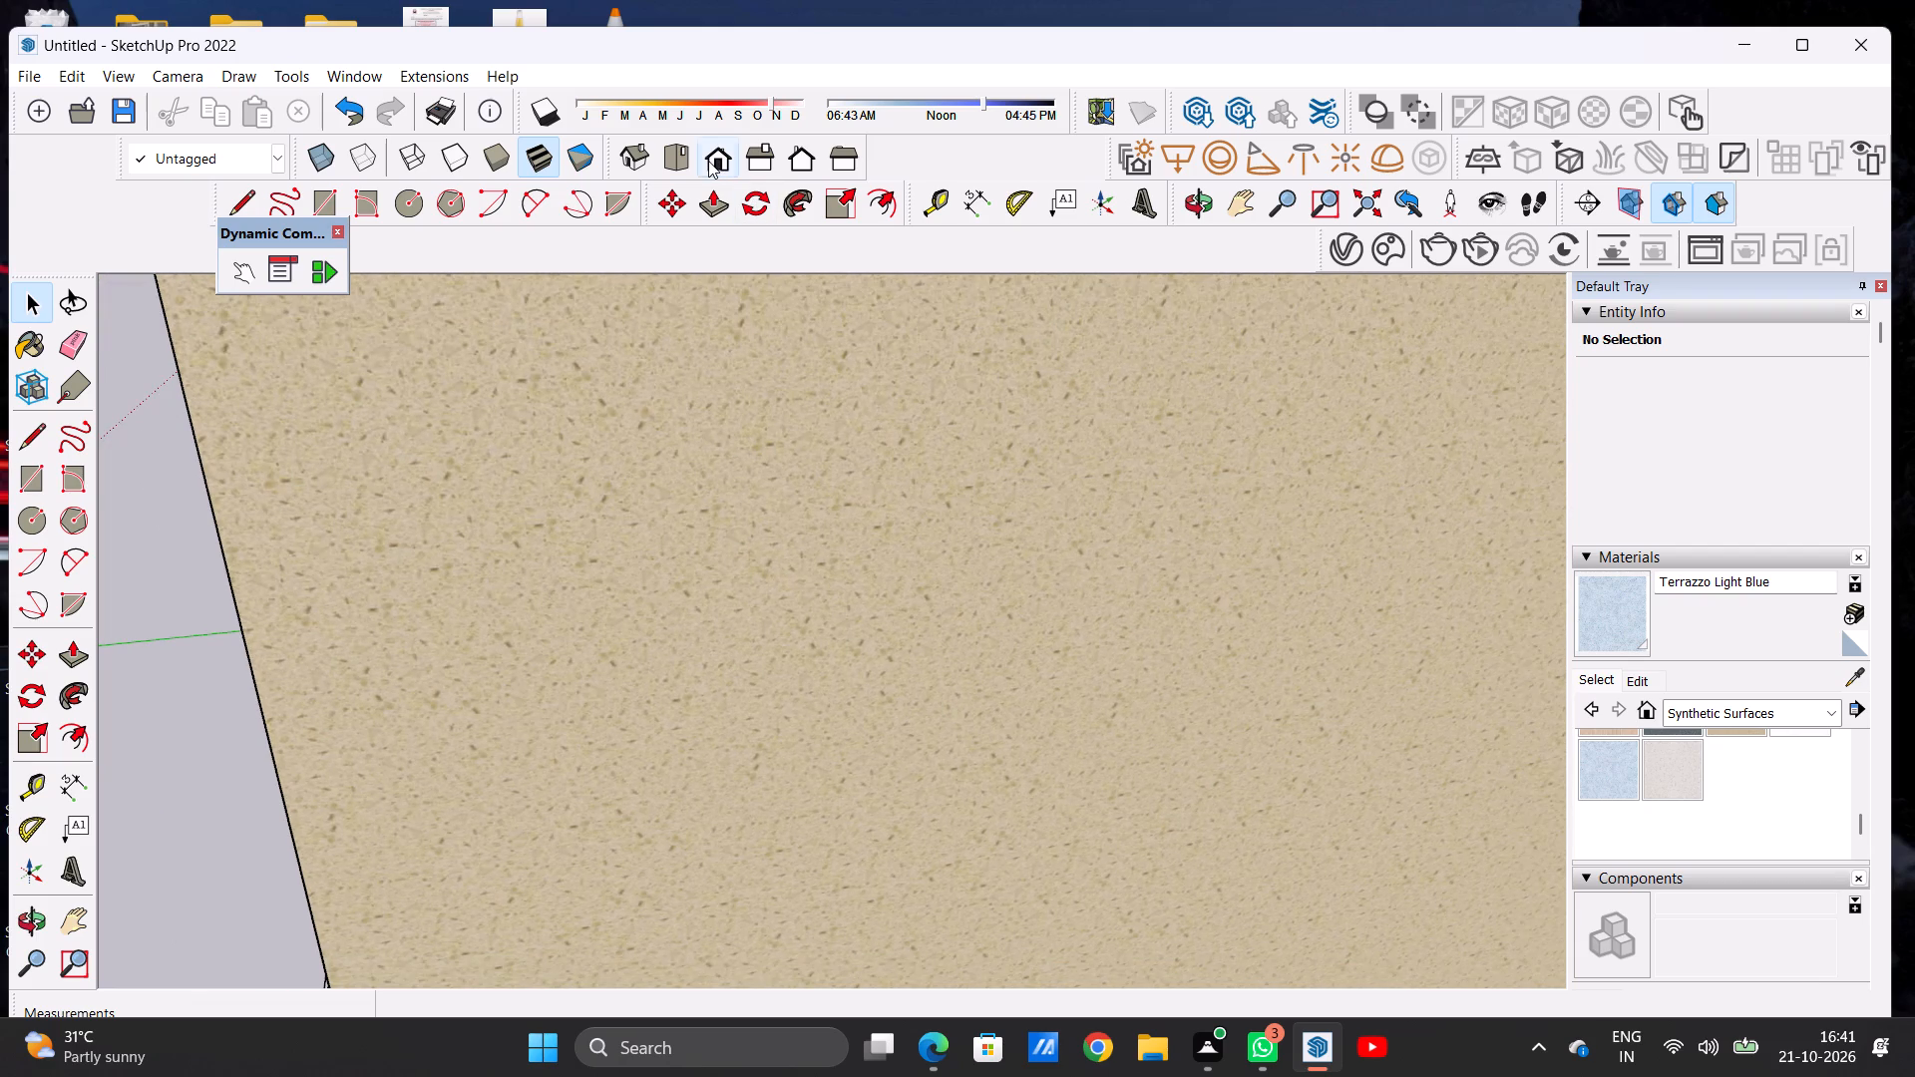
scroll(703, 807, "down", 5)
scroll(997, 523, "up", 3)
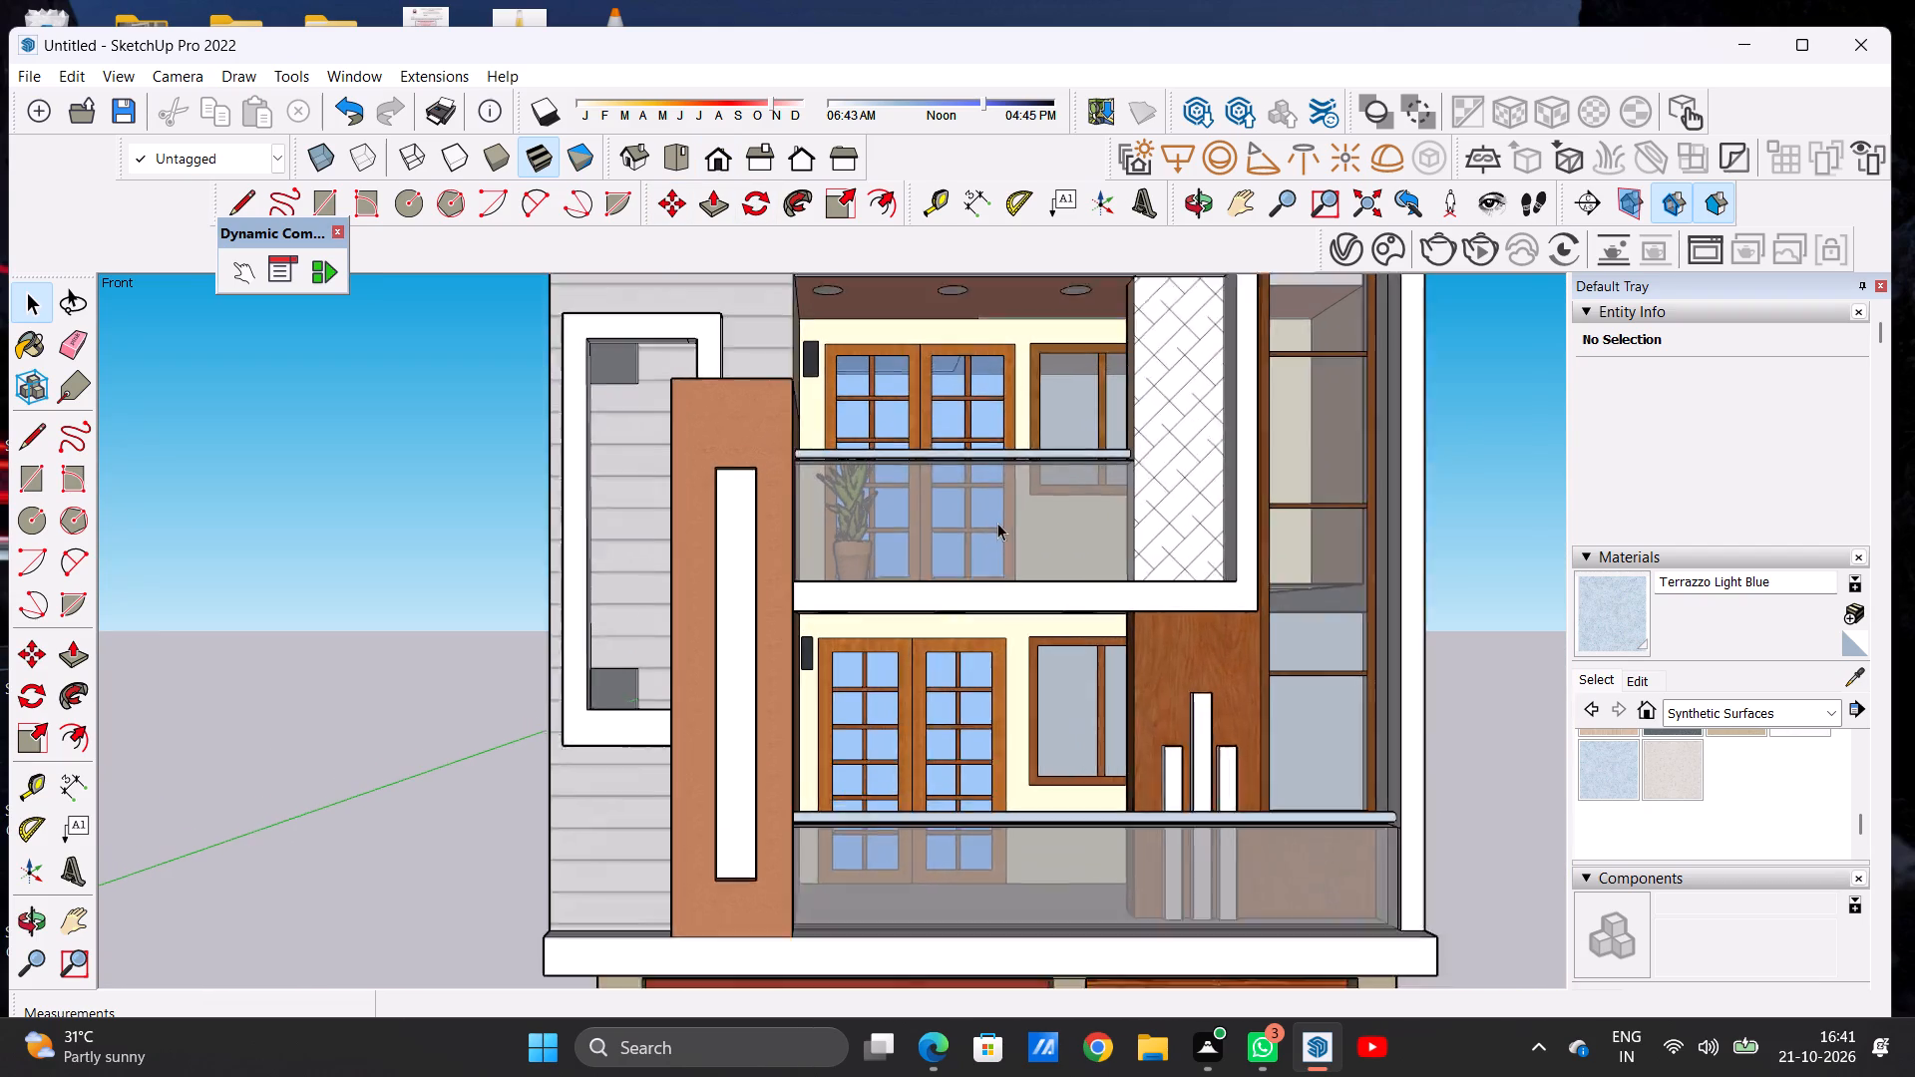
scroll(997, 523, "up", 2)
scroll(615, 712, "down", 7)
scroll(729, 707, "down", 3)
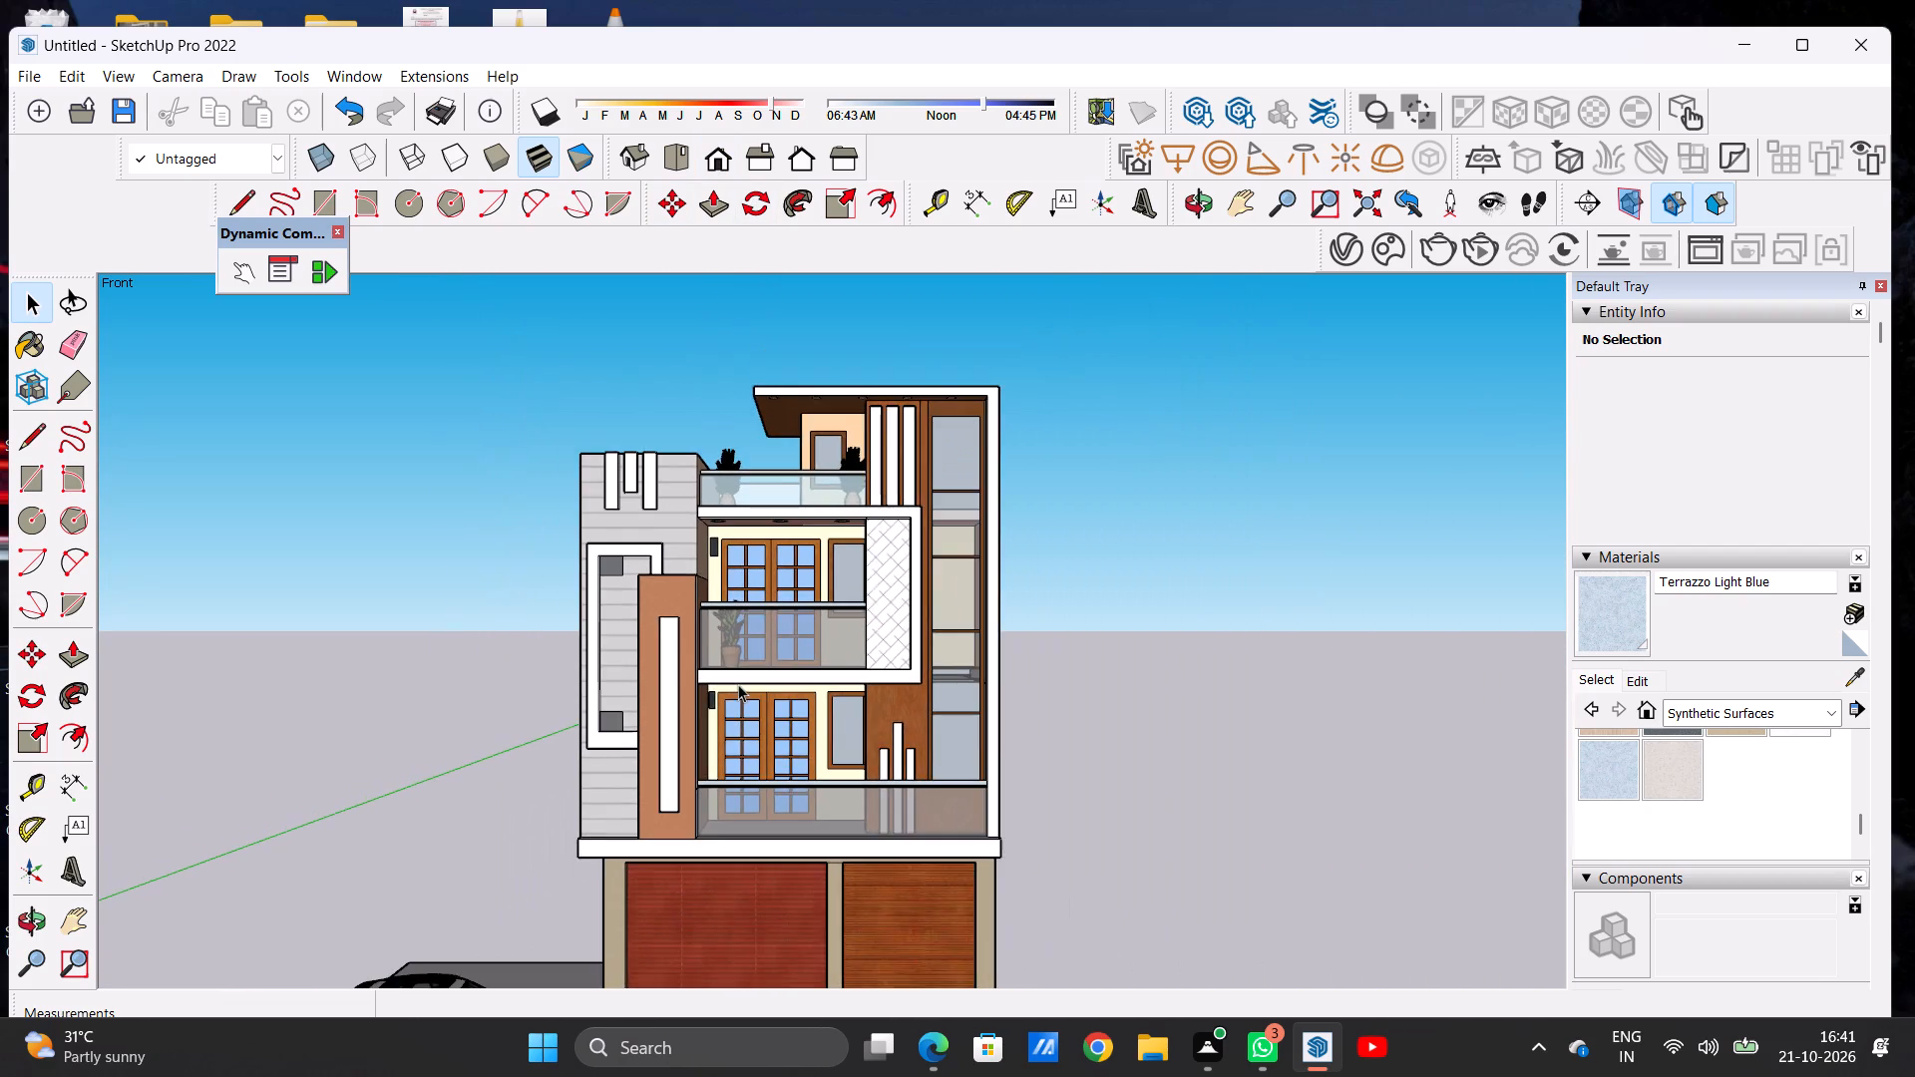
scroll(741, 681, "up", 1)
scroll(741, 681, "down", 1)
scroll(741, 681, "up", 2)
scroll(741, 681, "down", 1)
scroll(749, 651, "up", 6)
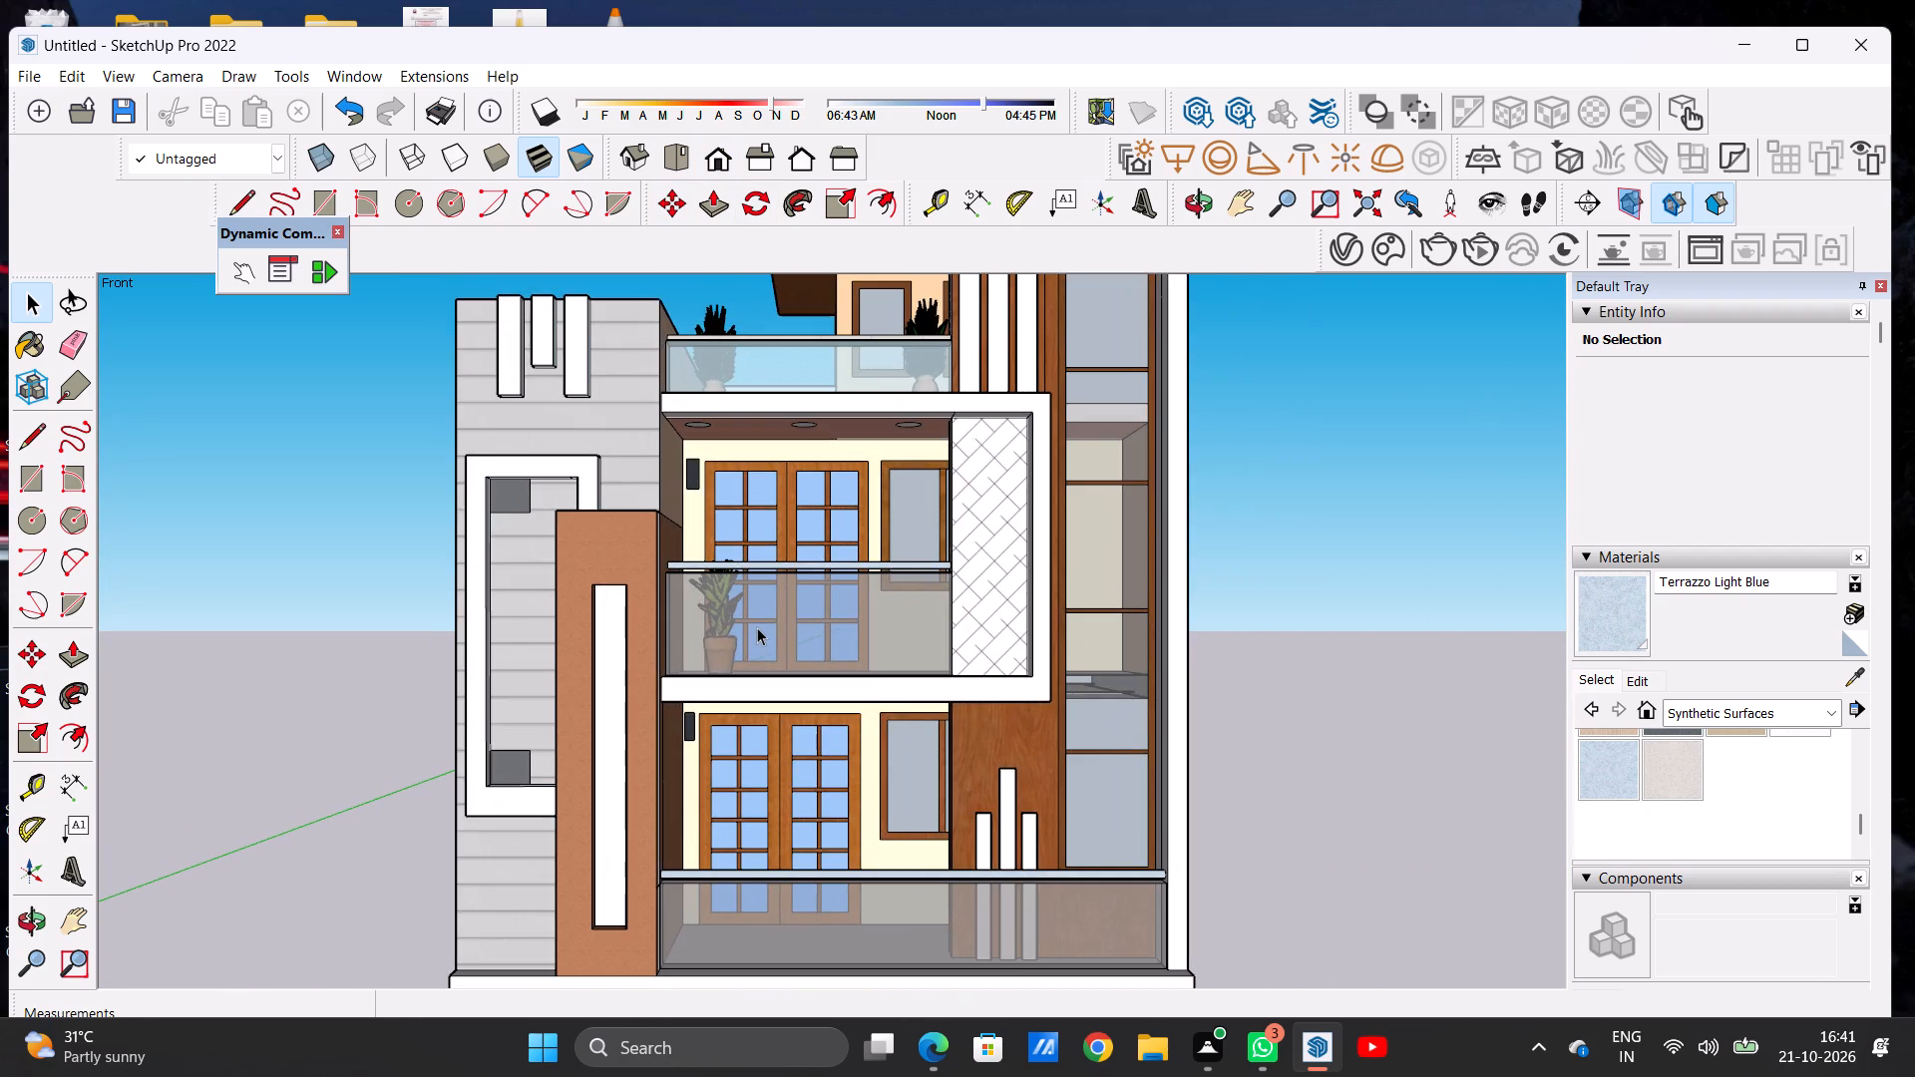
scroll(757, 627, "up", 3)
middle_click_drag(663, 570, 644, 766)
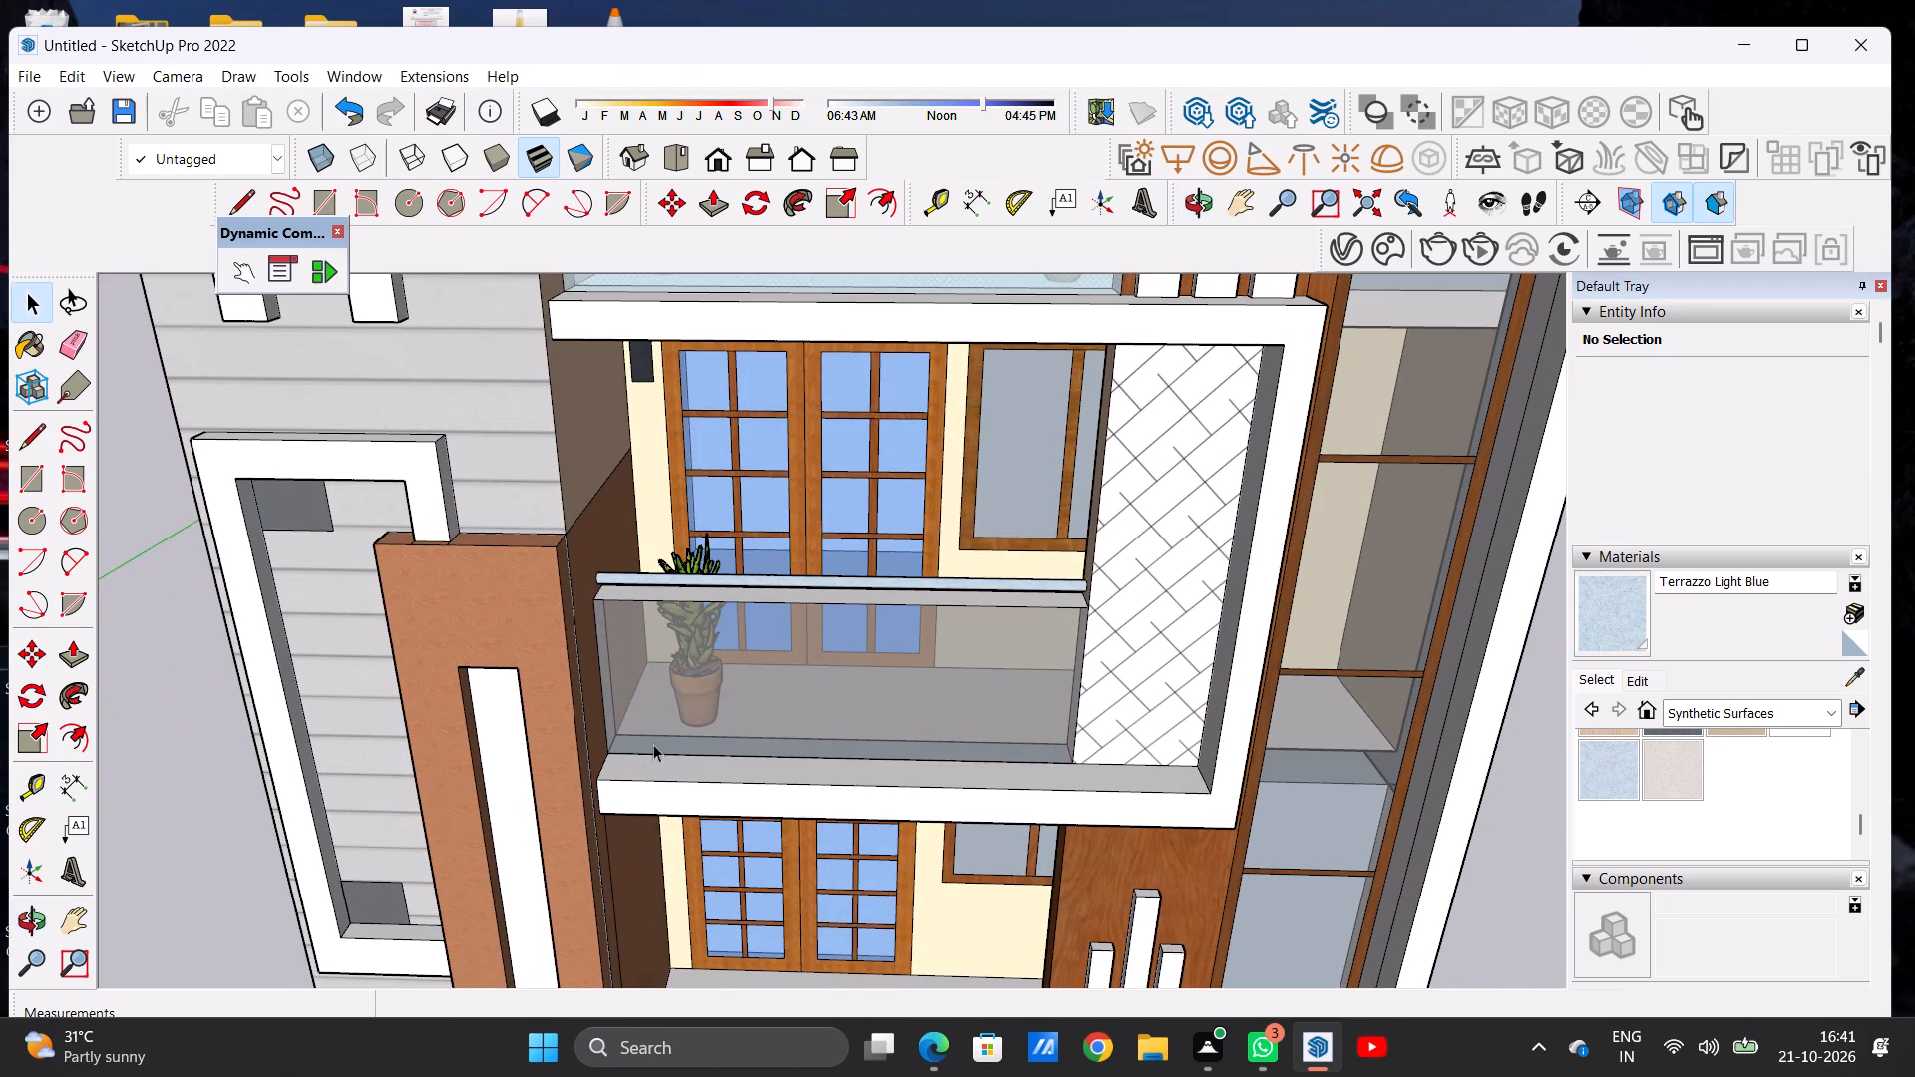
scroll(702, 679, "up", 6)
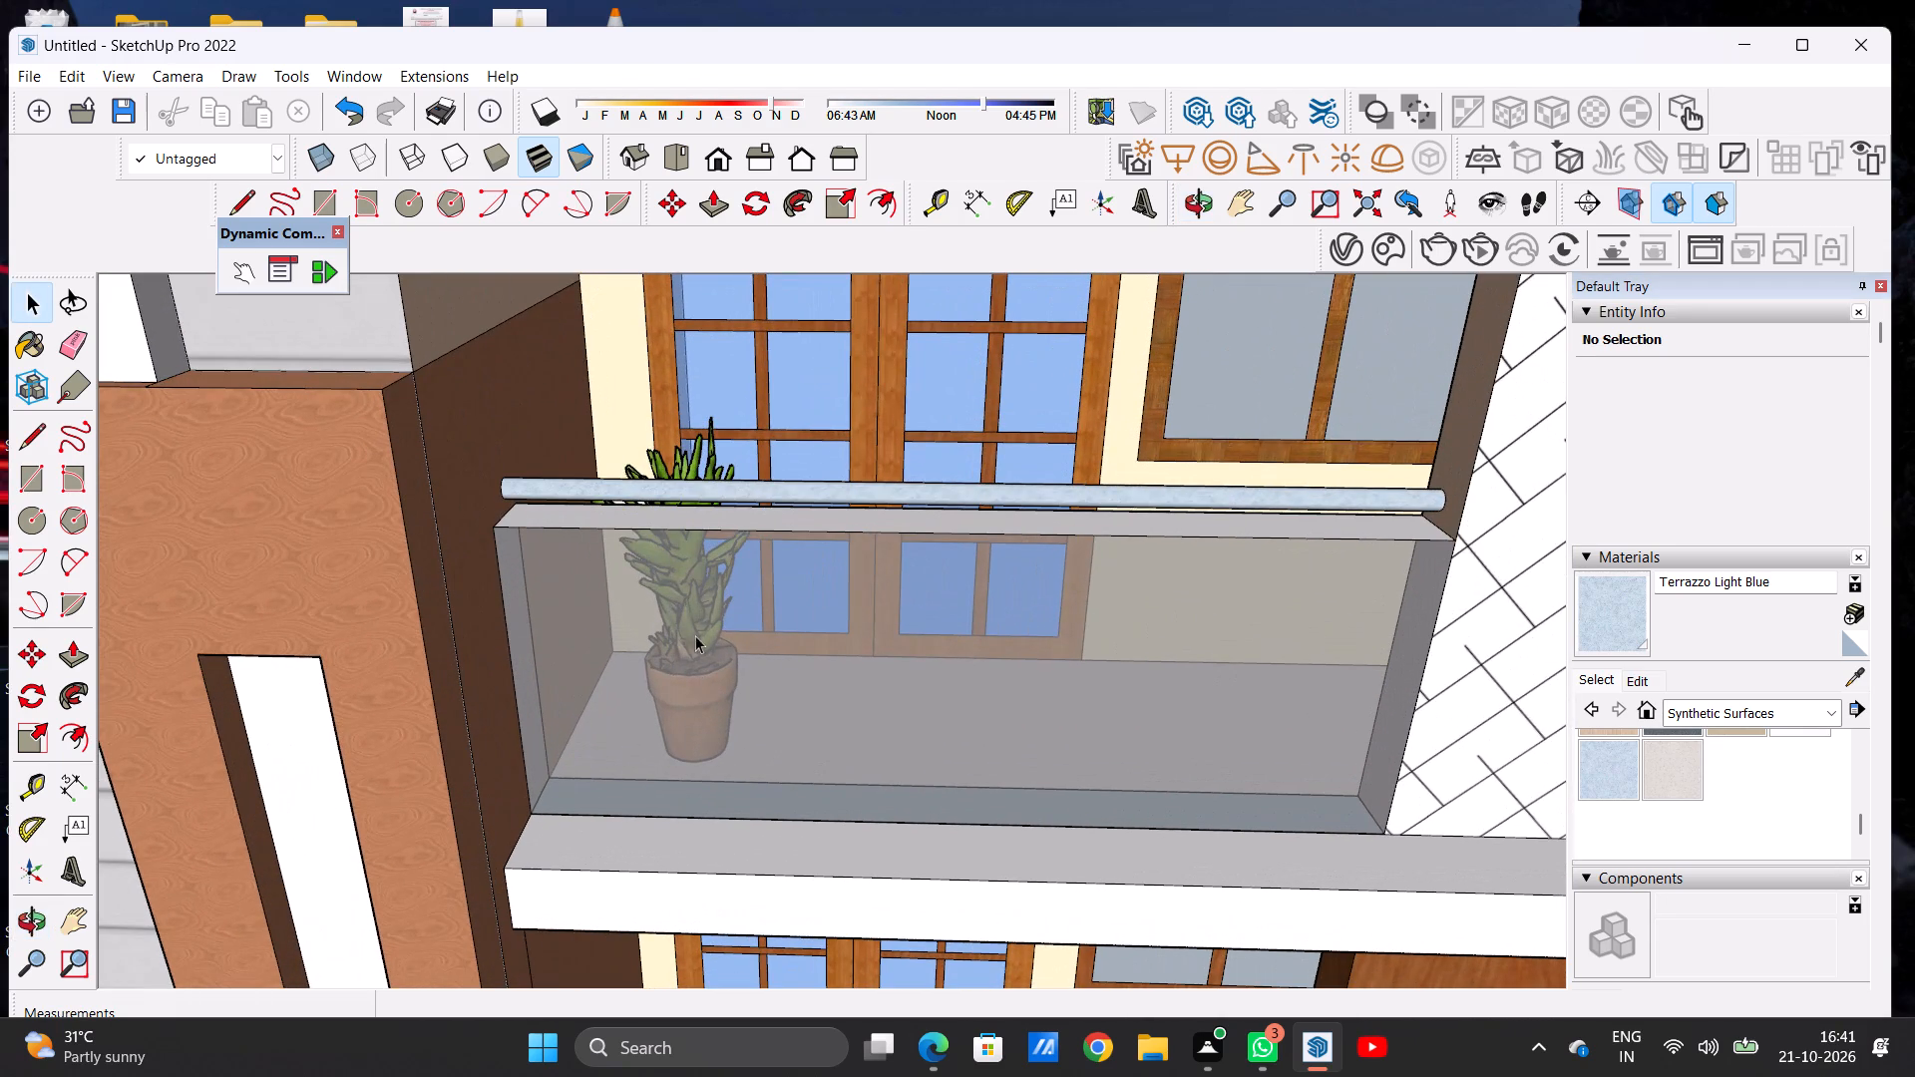
scroll(620, 626, "down", 4)
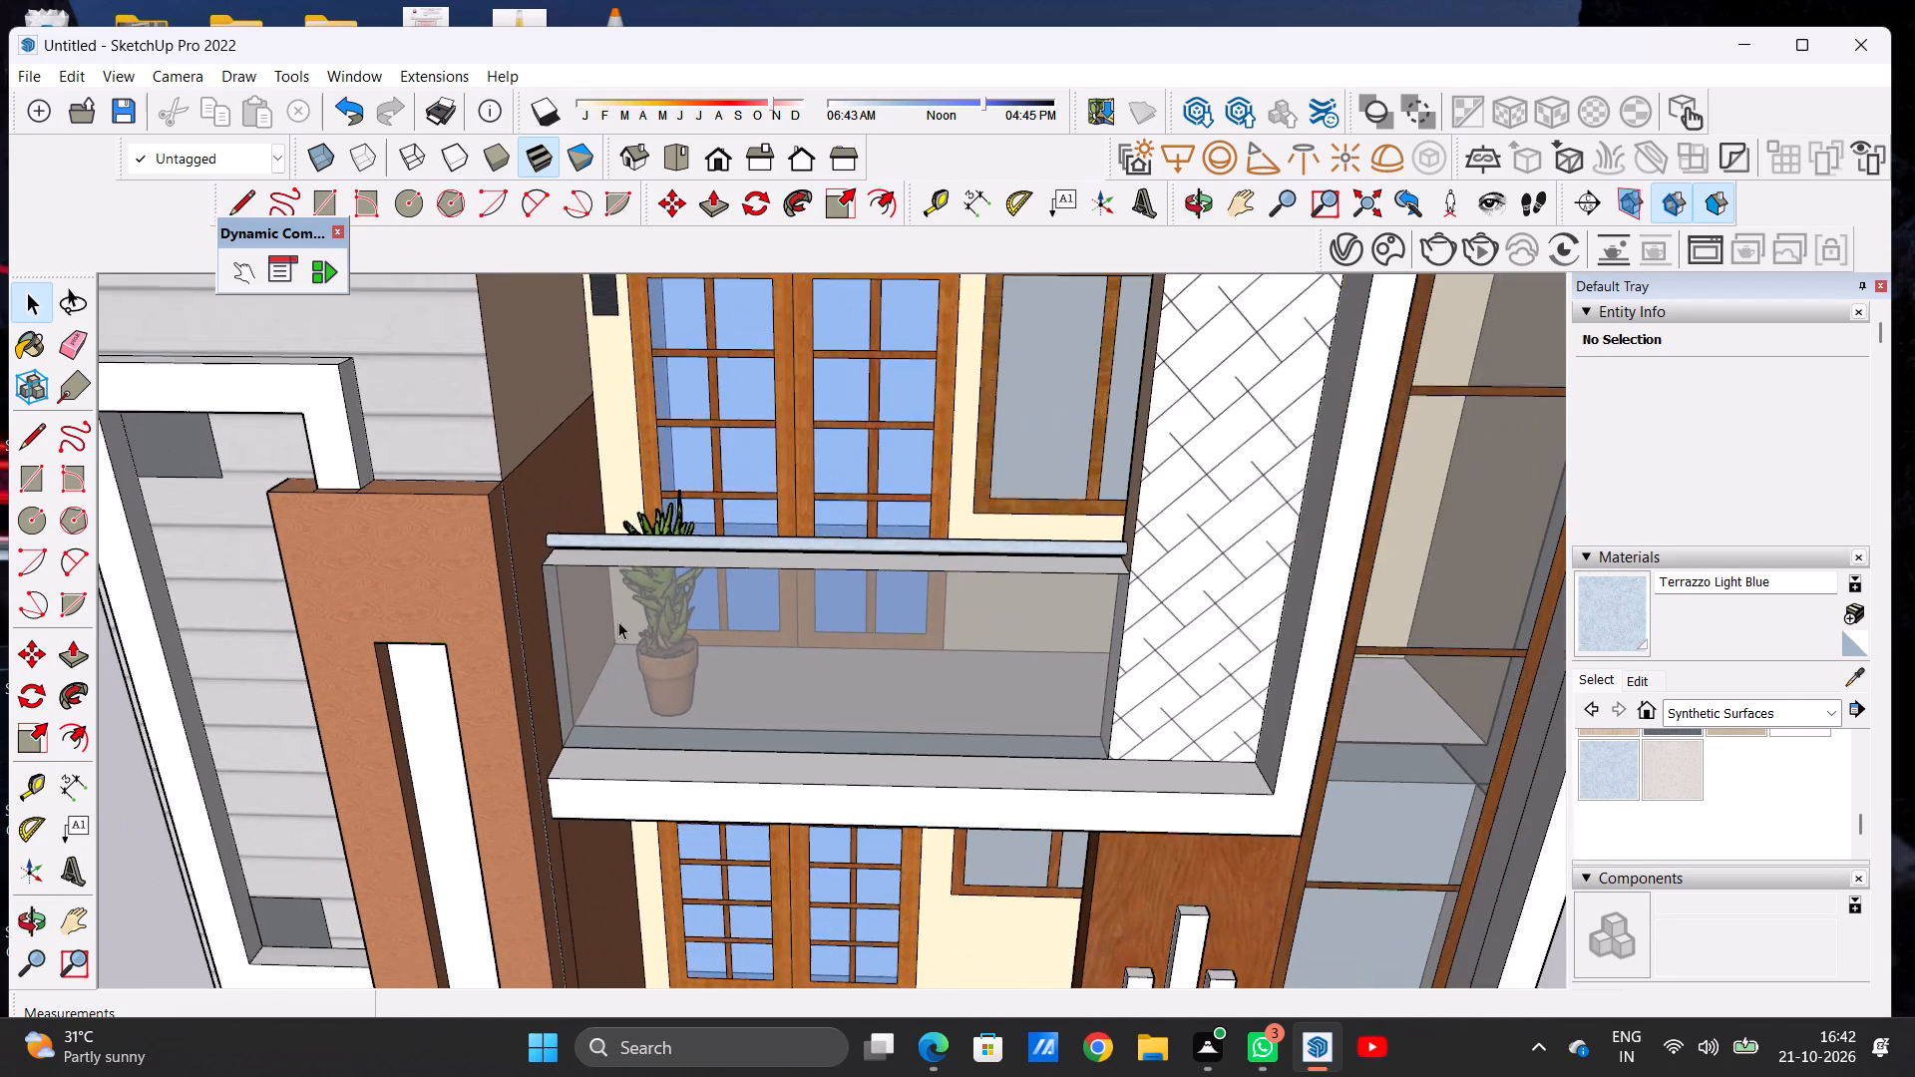
scroll(618, 621, "down", 16)
middle_click_drag(759, 606, 778, 508)
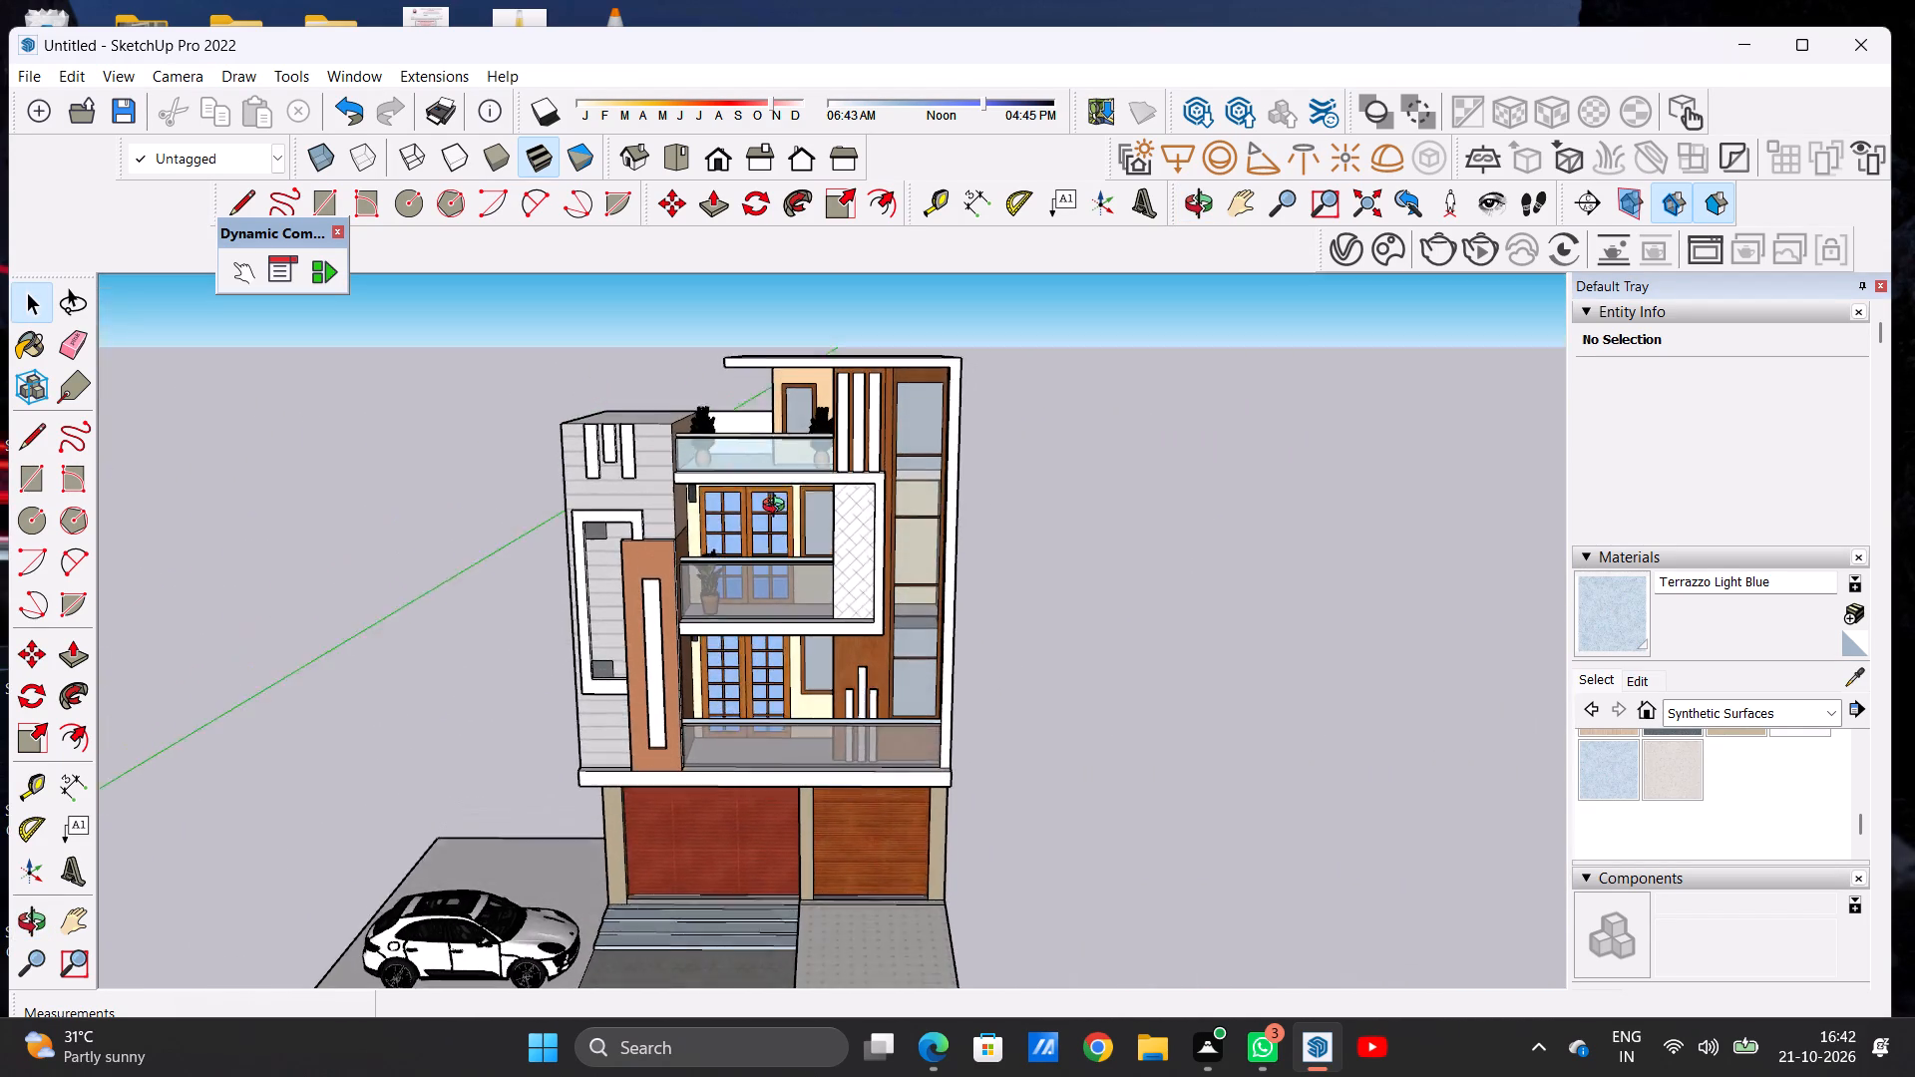
middle_click_drag(778, 508, 739, 477)
scroll(768, 568, "up", 4)
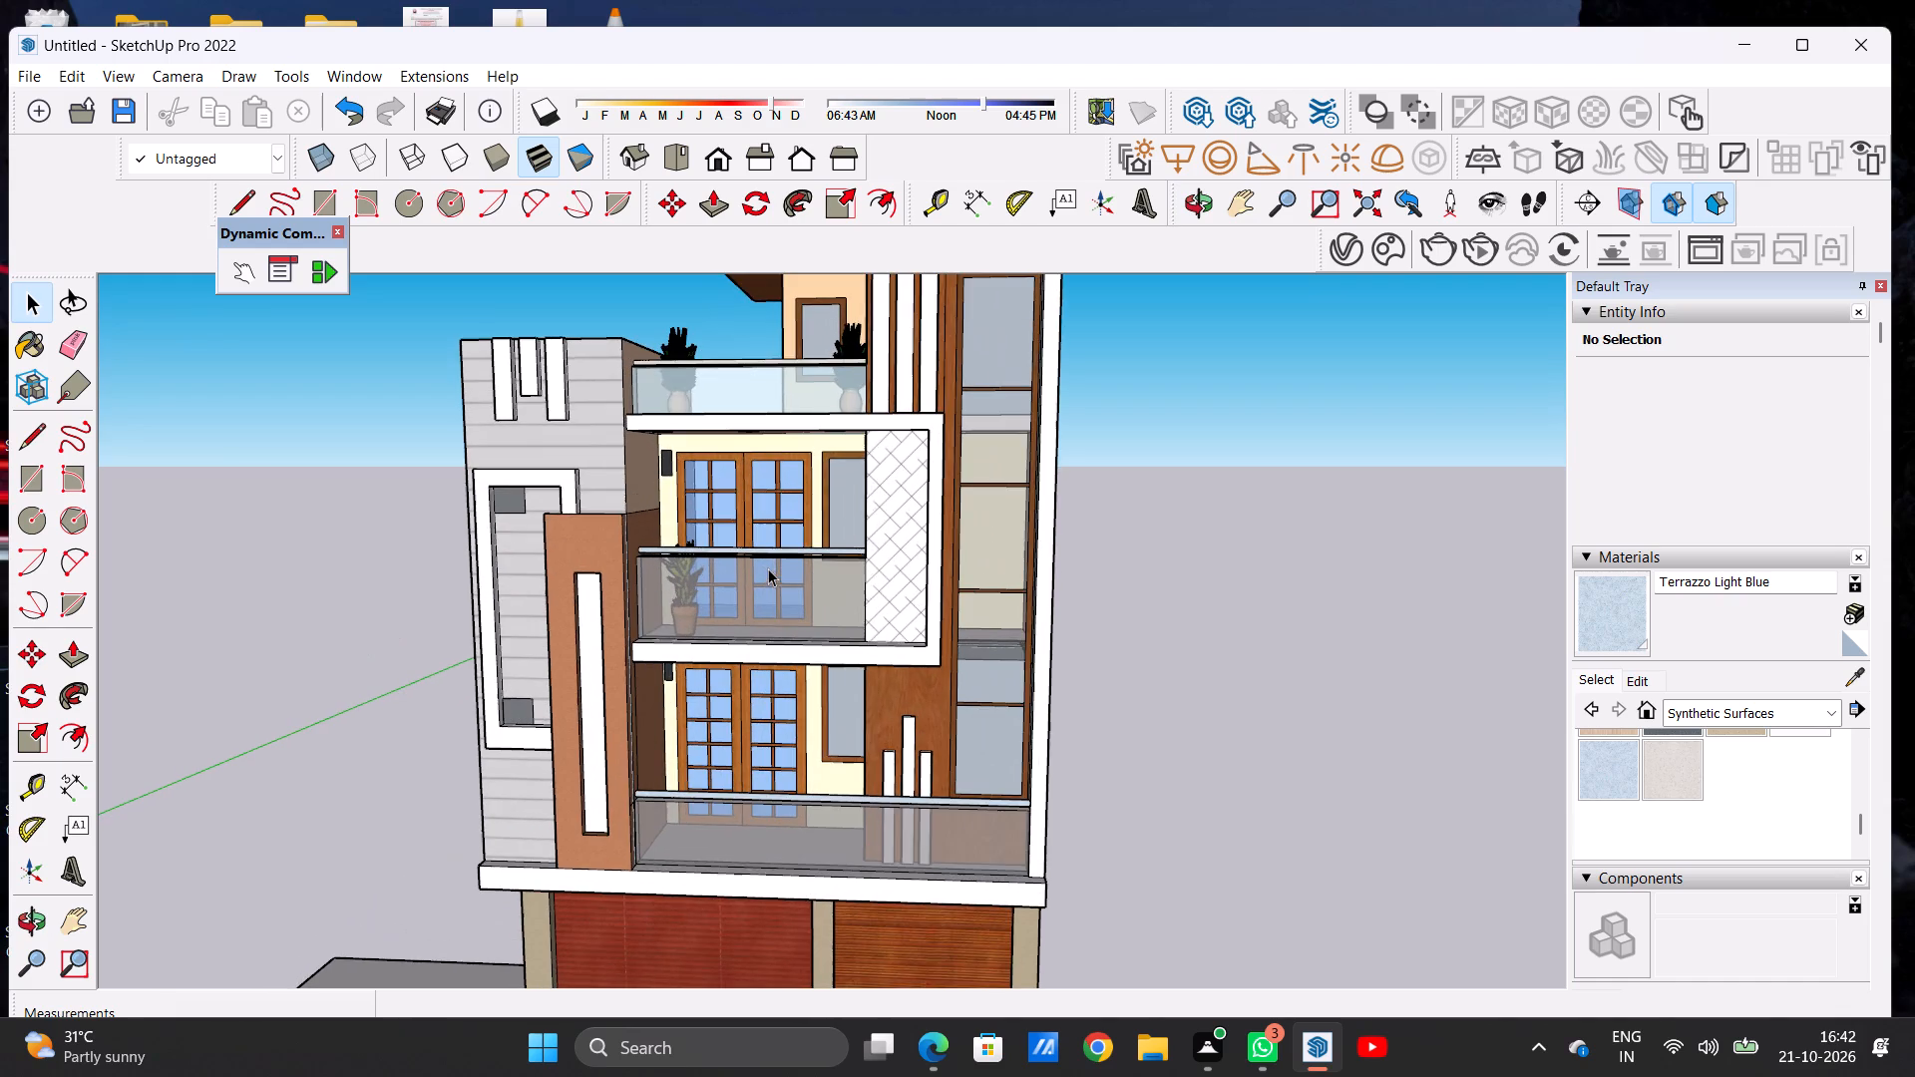
scroll(680, 551, "up", 4)
scroll(732, 635, "down", 5)
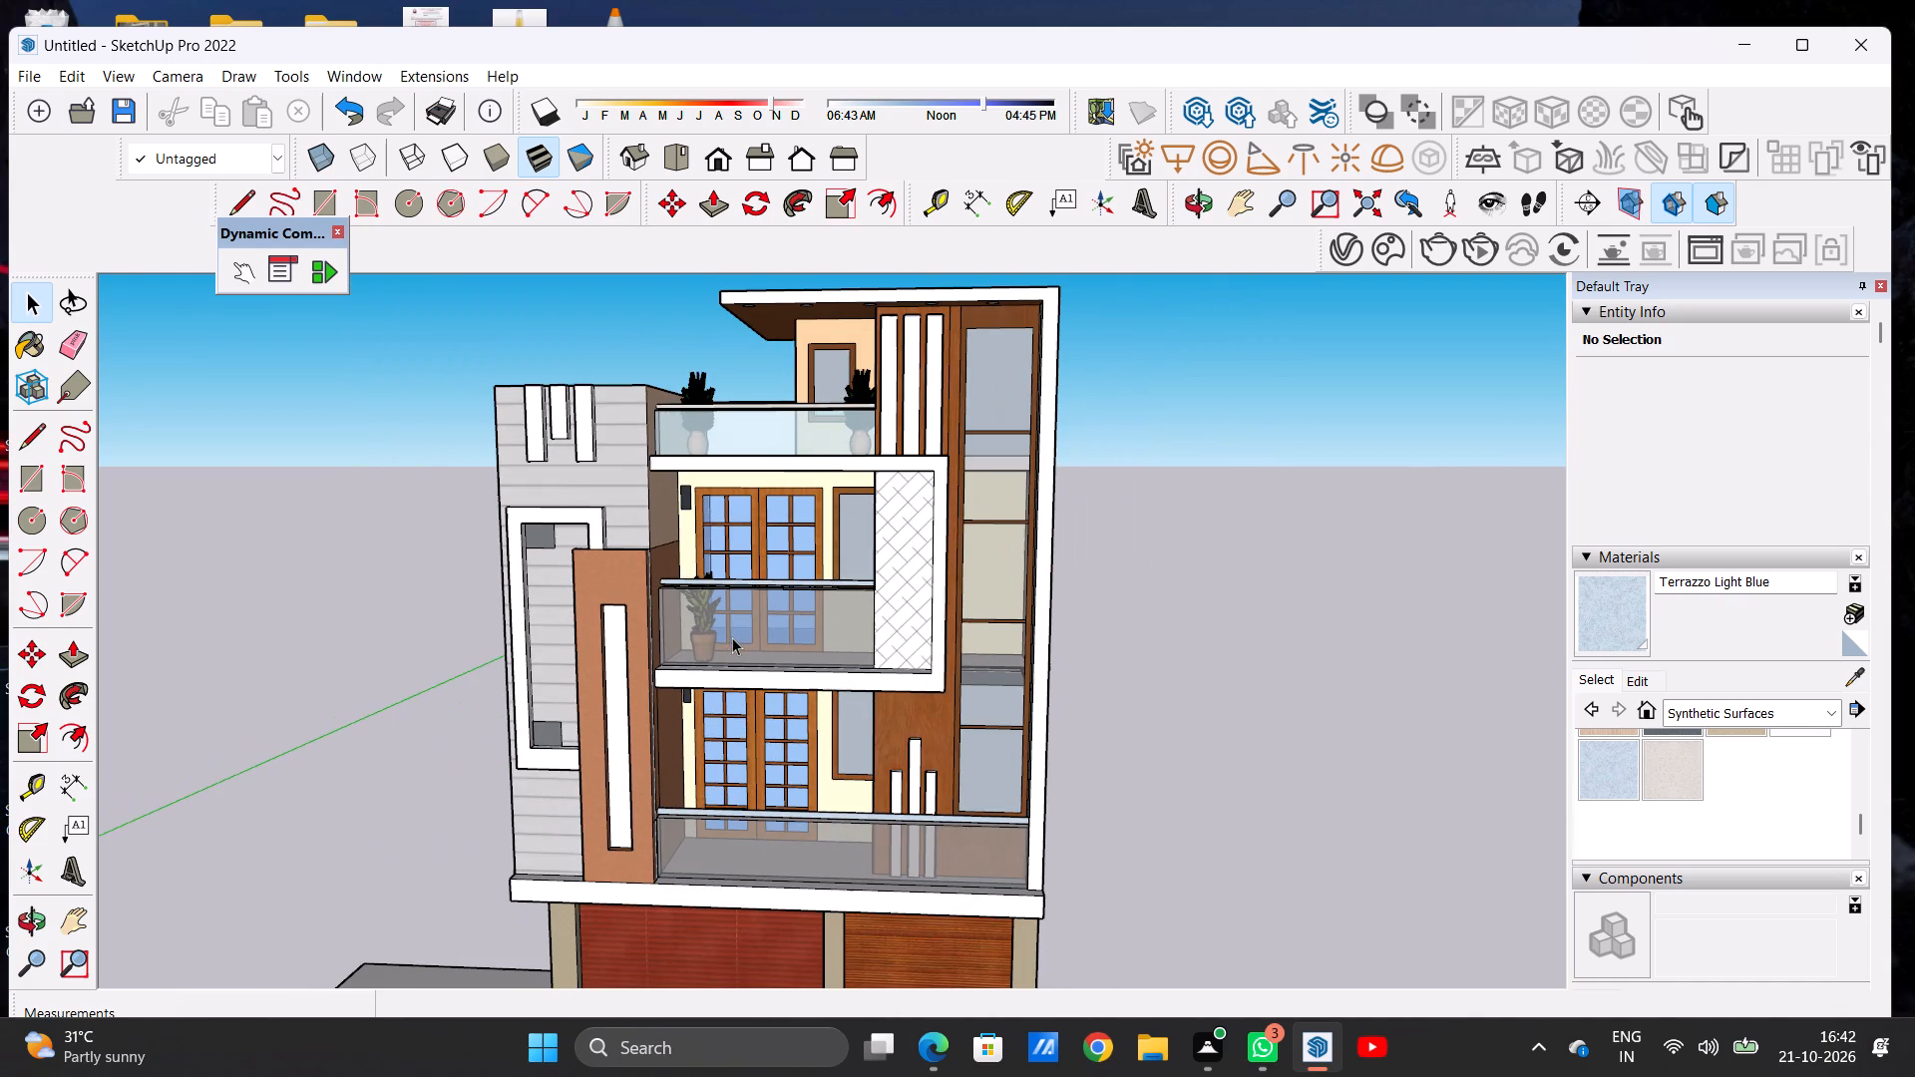
scroll(705, 616, "down", 4)
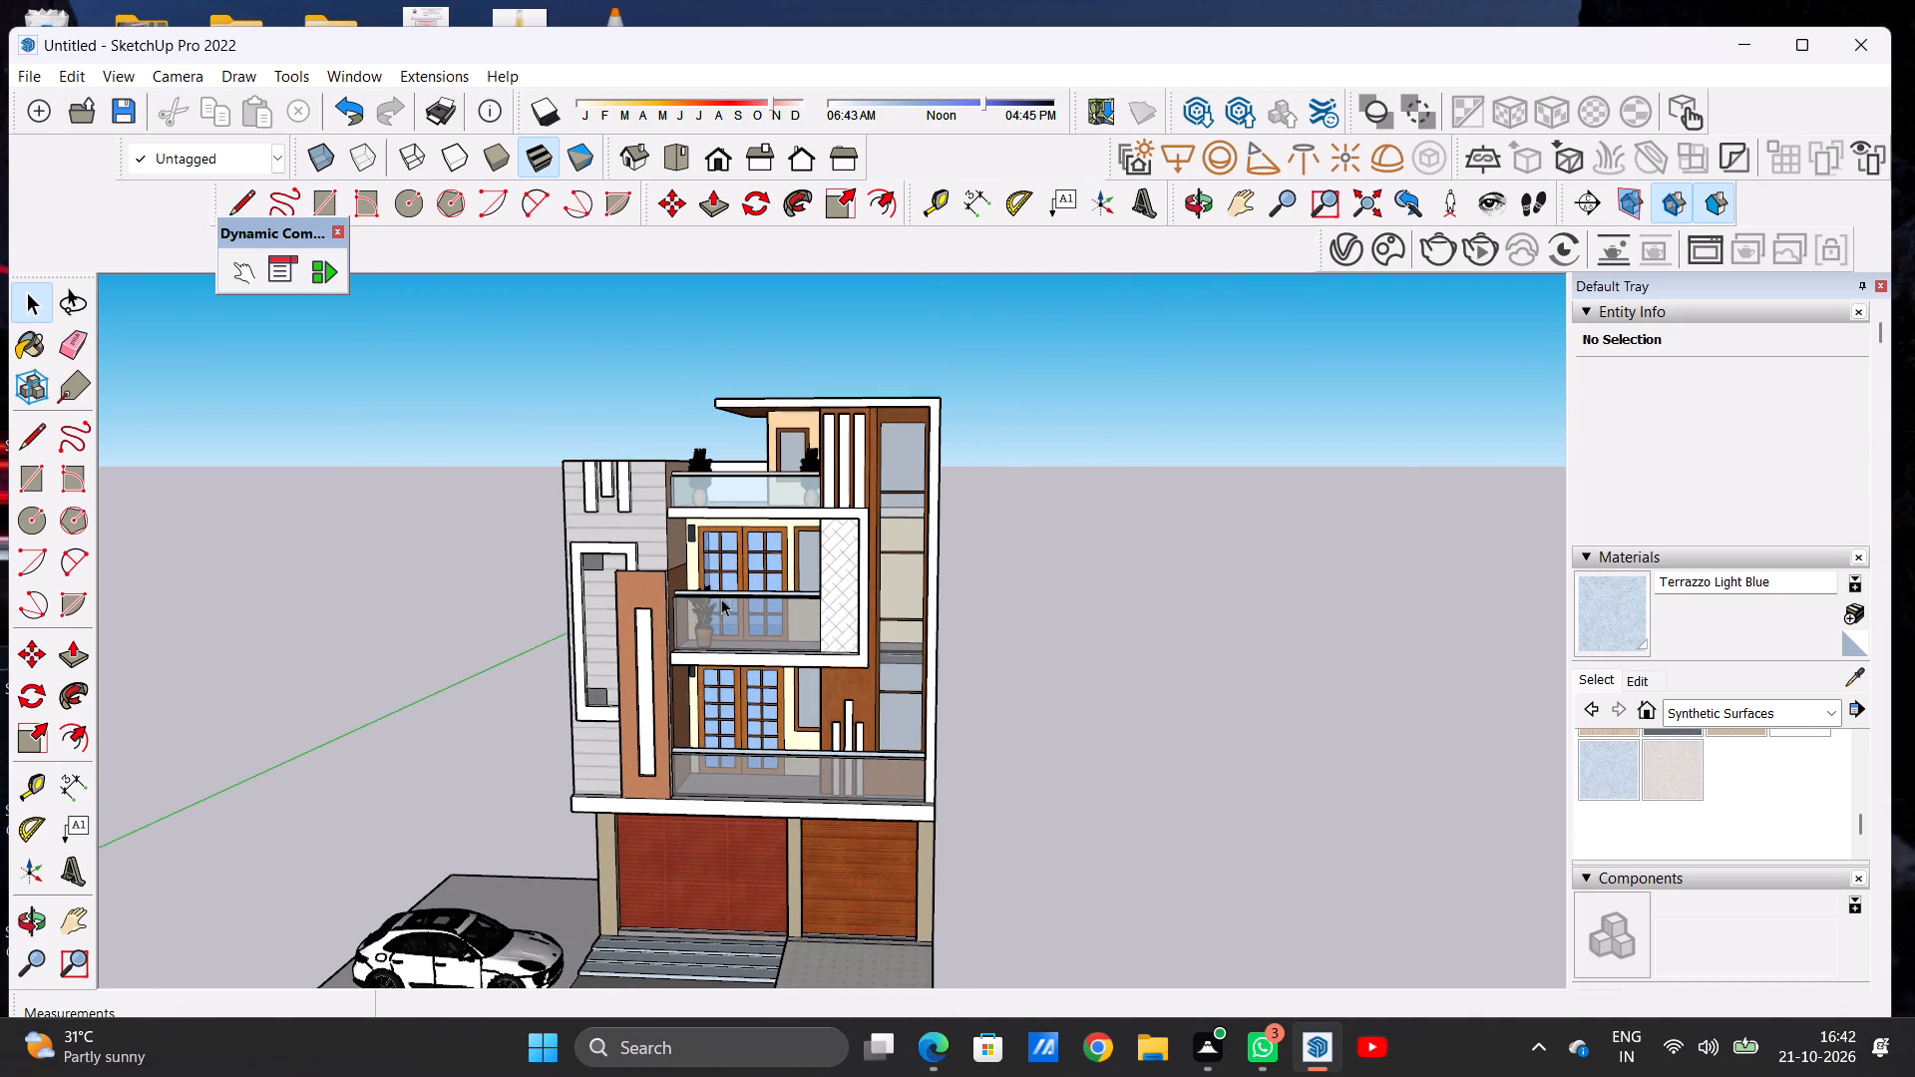
Copy the potted succulent about 8' 3 5/16" along the railing to the opposite end of the middle balcony, and deselect it.
middle_click_drag(727, 594, 637, 833)
scroll(713, 599, "up", 2)
scroll(713, 599, "down", 2)
scroll(713, 599, "up", 13)
scroll(704, 569, "down", 1)
scroll(704, 569, "up", 4)
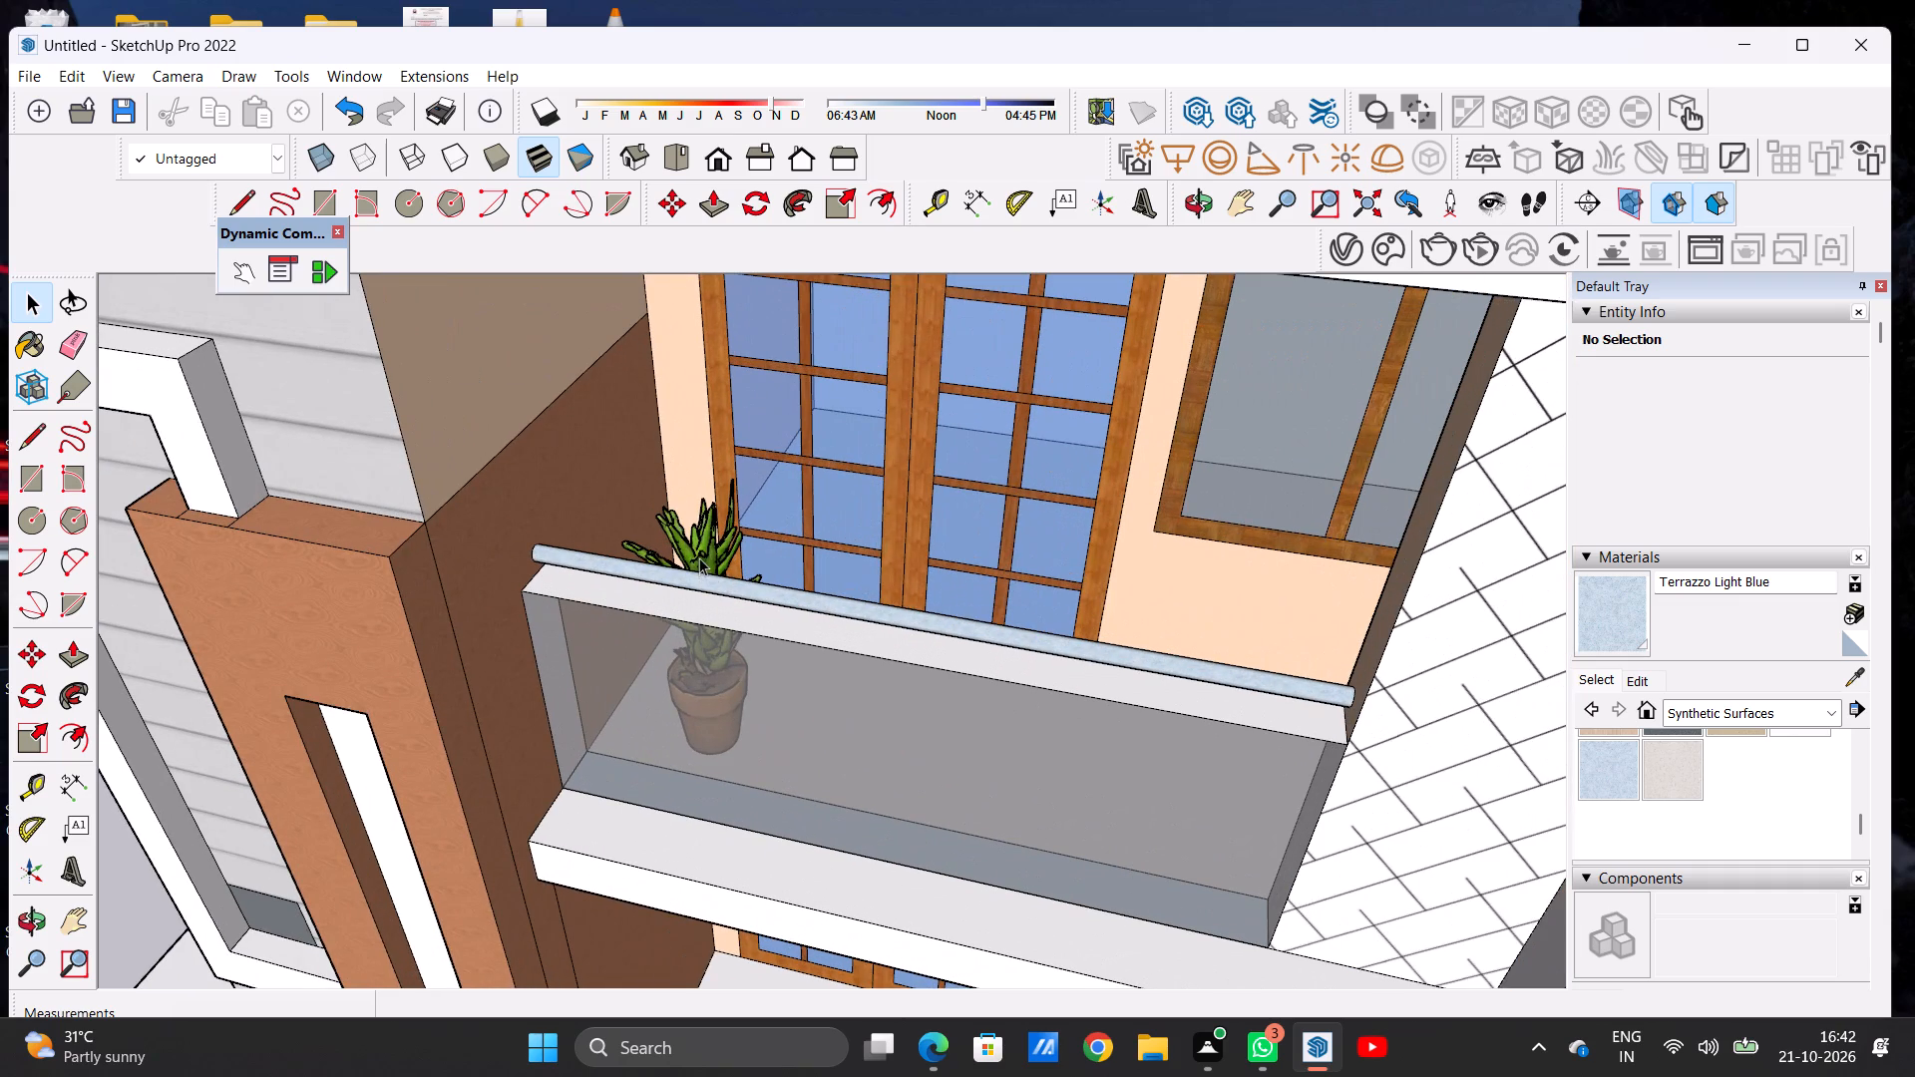
left_click(699, 557)
key("m")
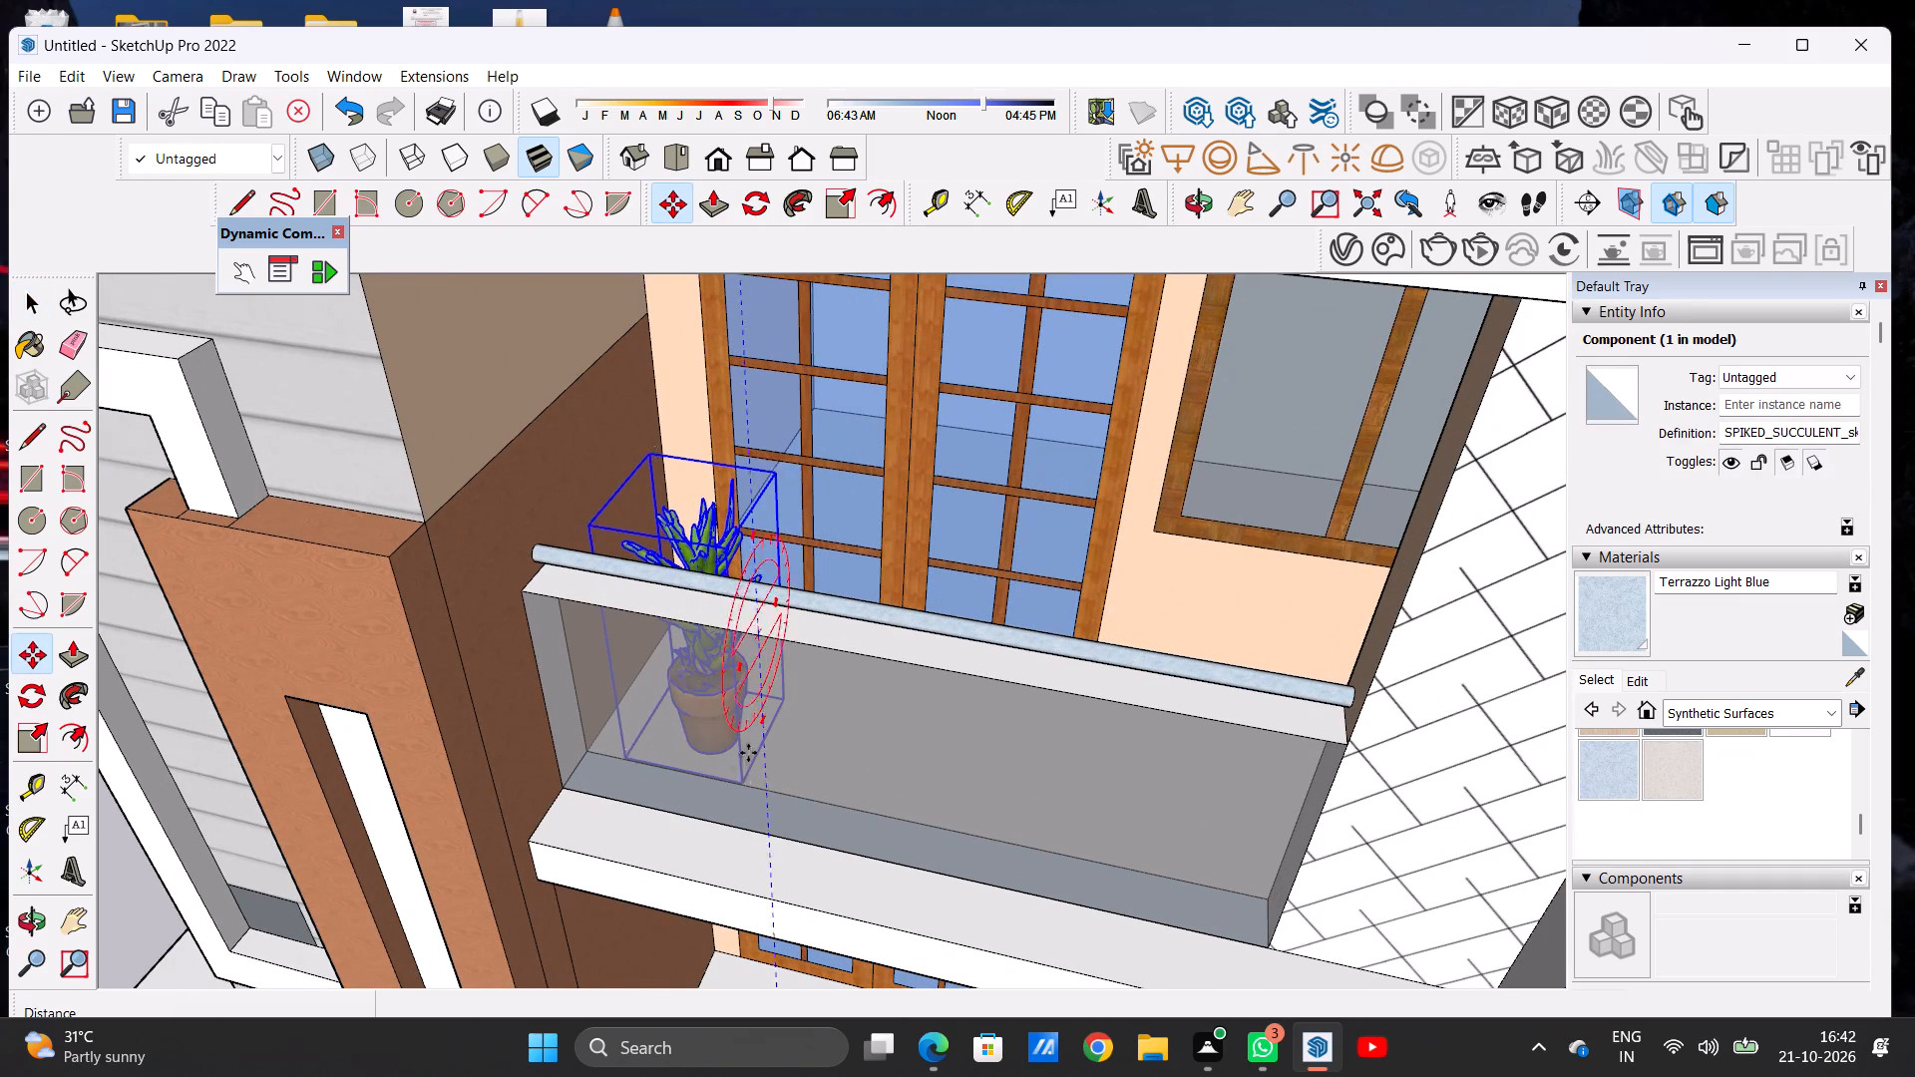
left_click(746, 783)
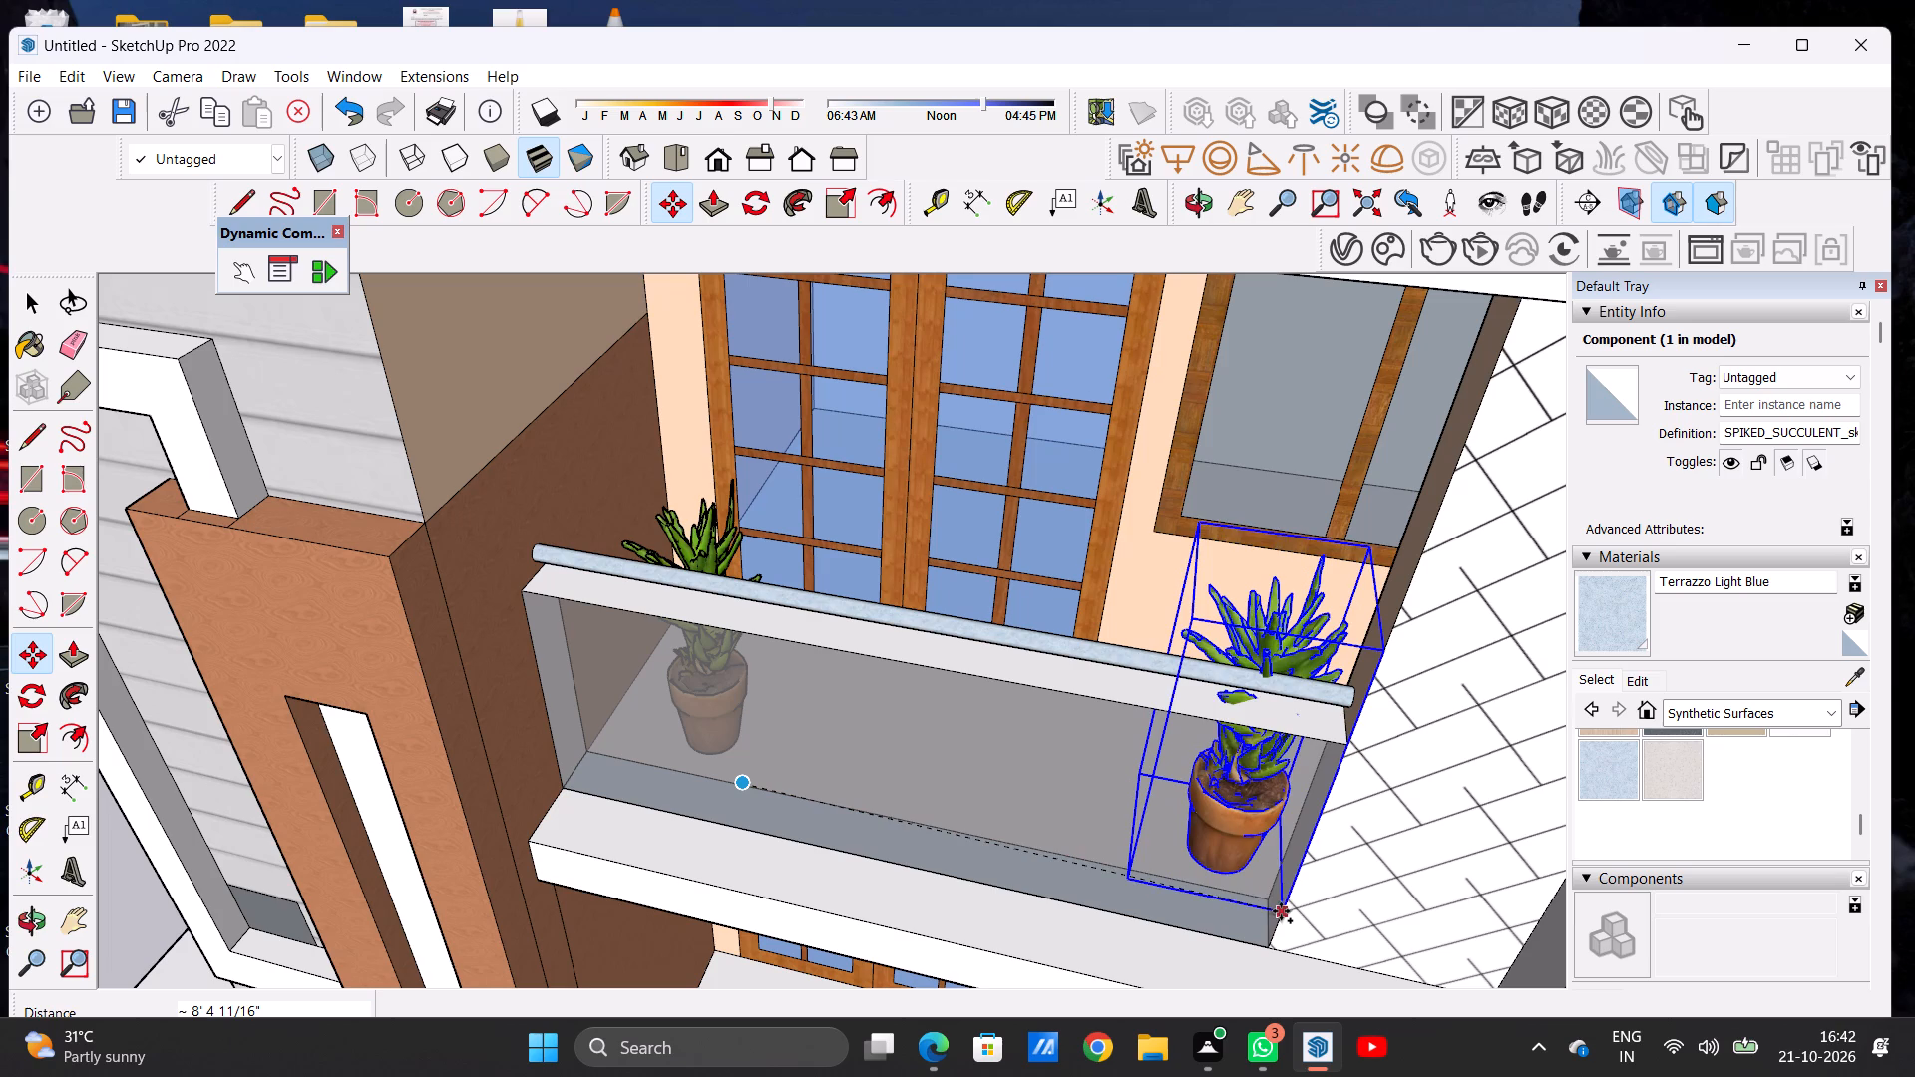
left_click(1268, 890)
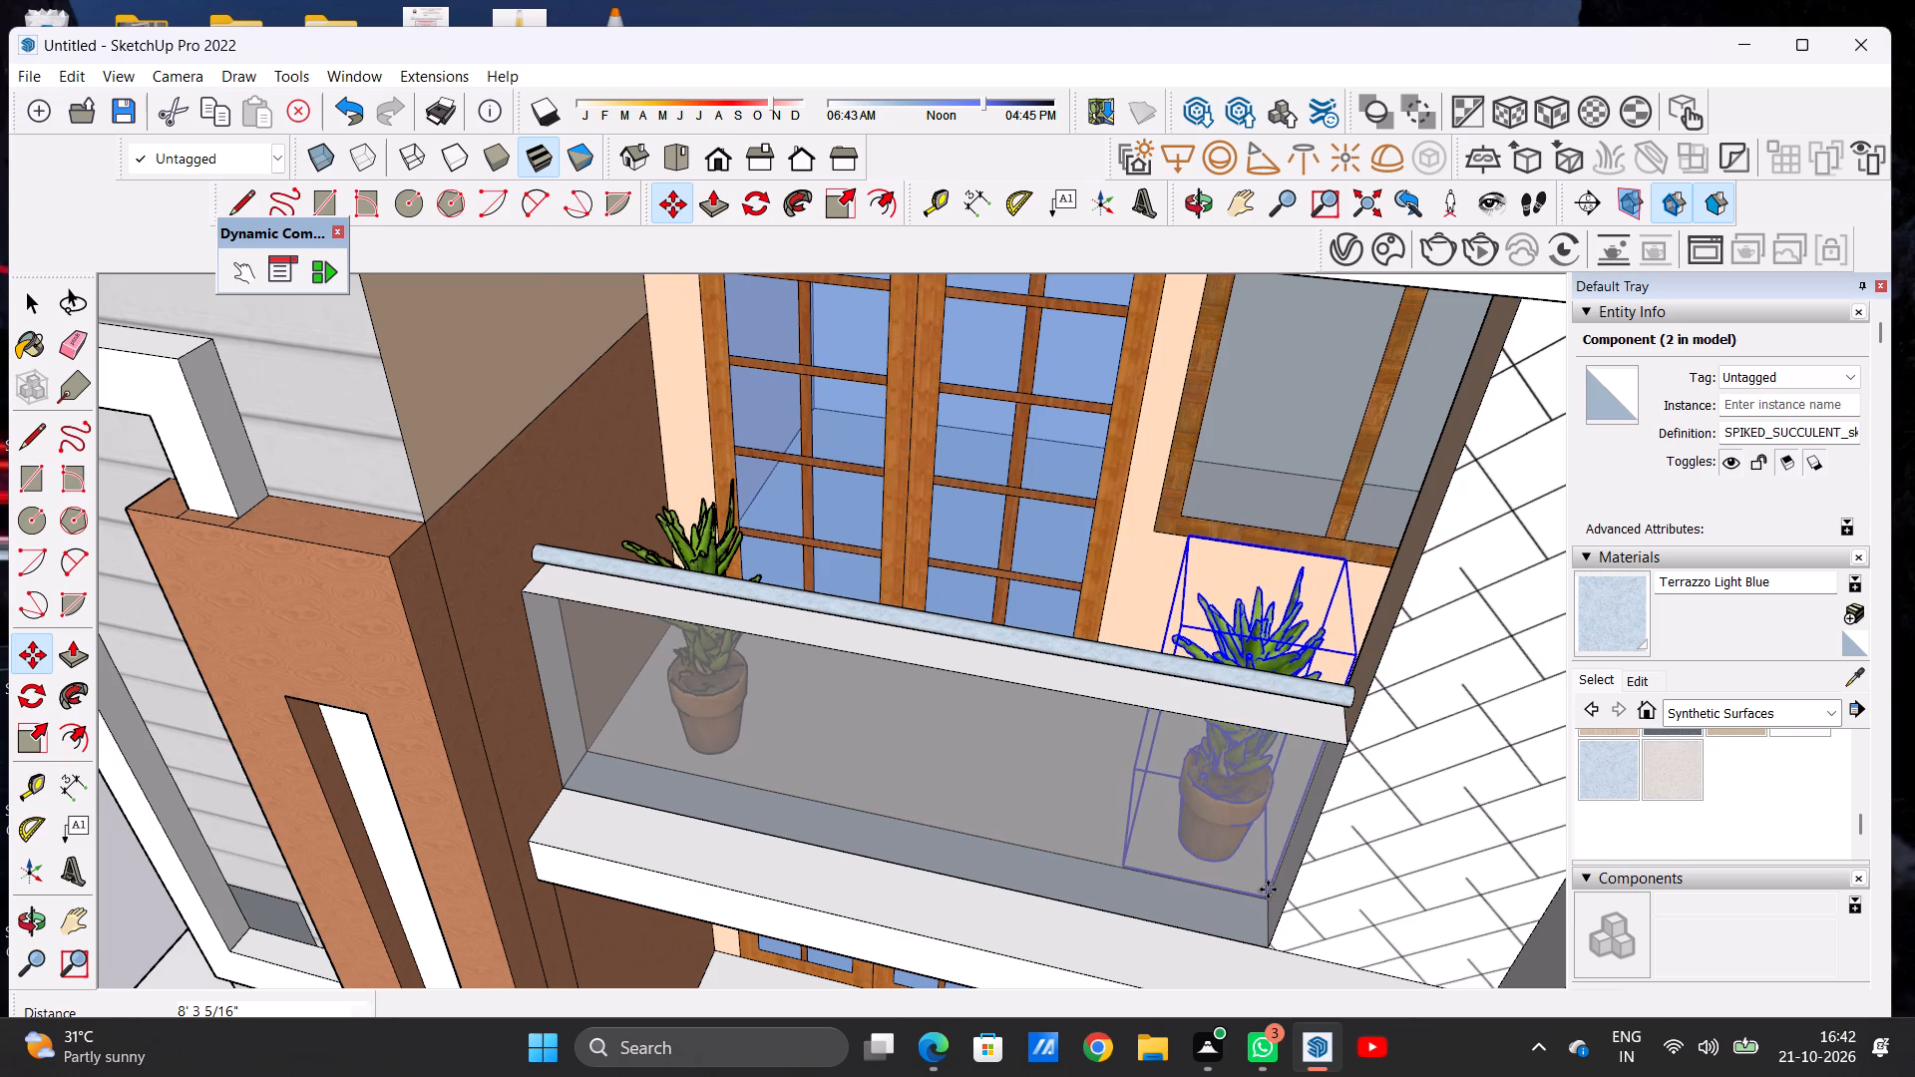
key("space")
scroll(1058, 842, "down", 12)
left_click(194, 608)
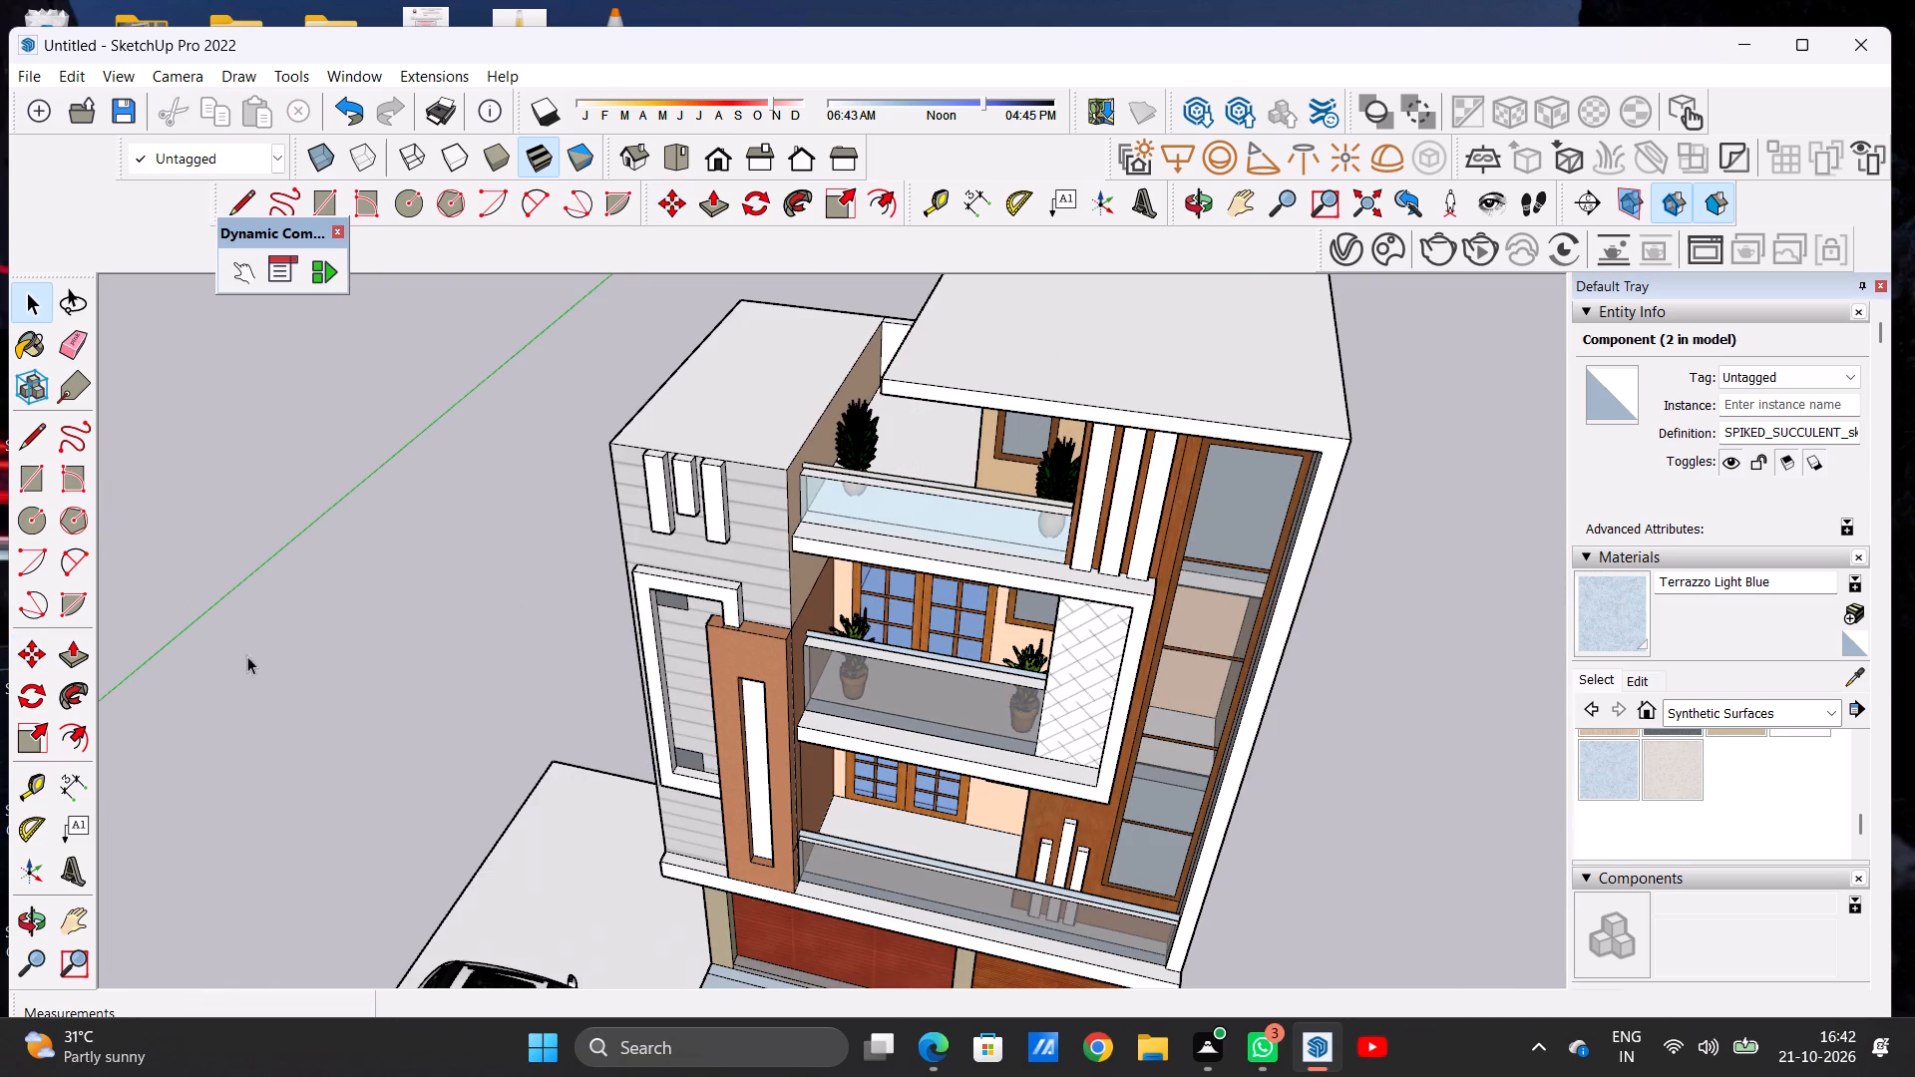
left_click(281, 674)
Examine both succulents on the middle balcony and the whole house facade from near and far.
scroll(1025, 680, "up", 5)
middle_click_drag(976, 687, 1004, 647)
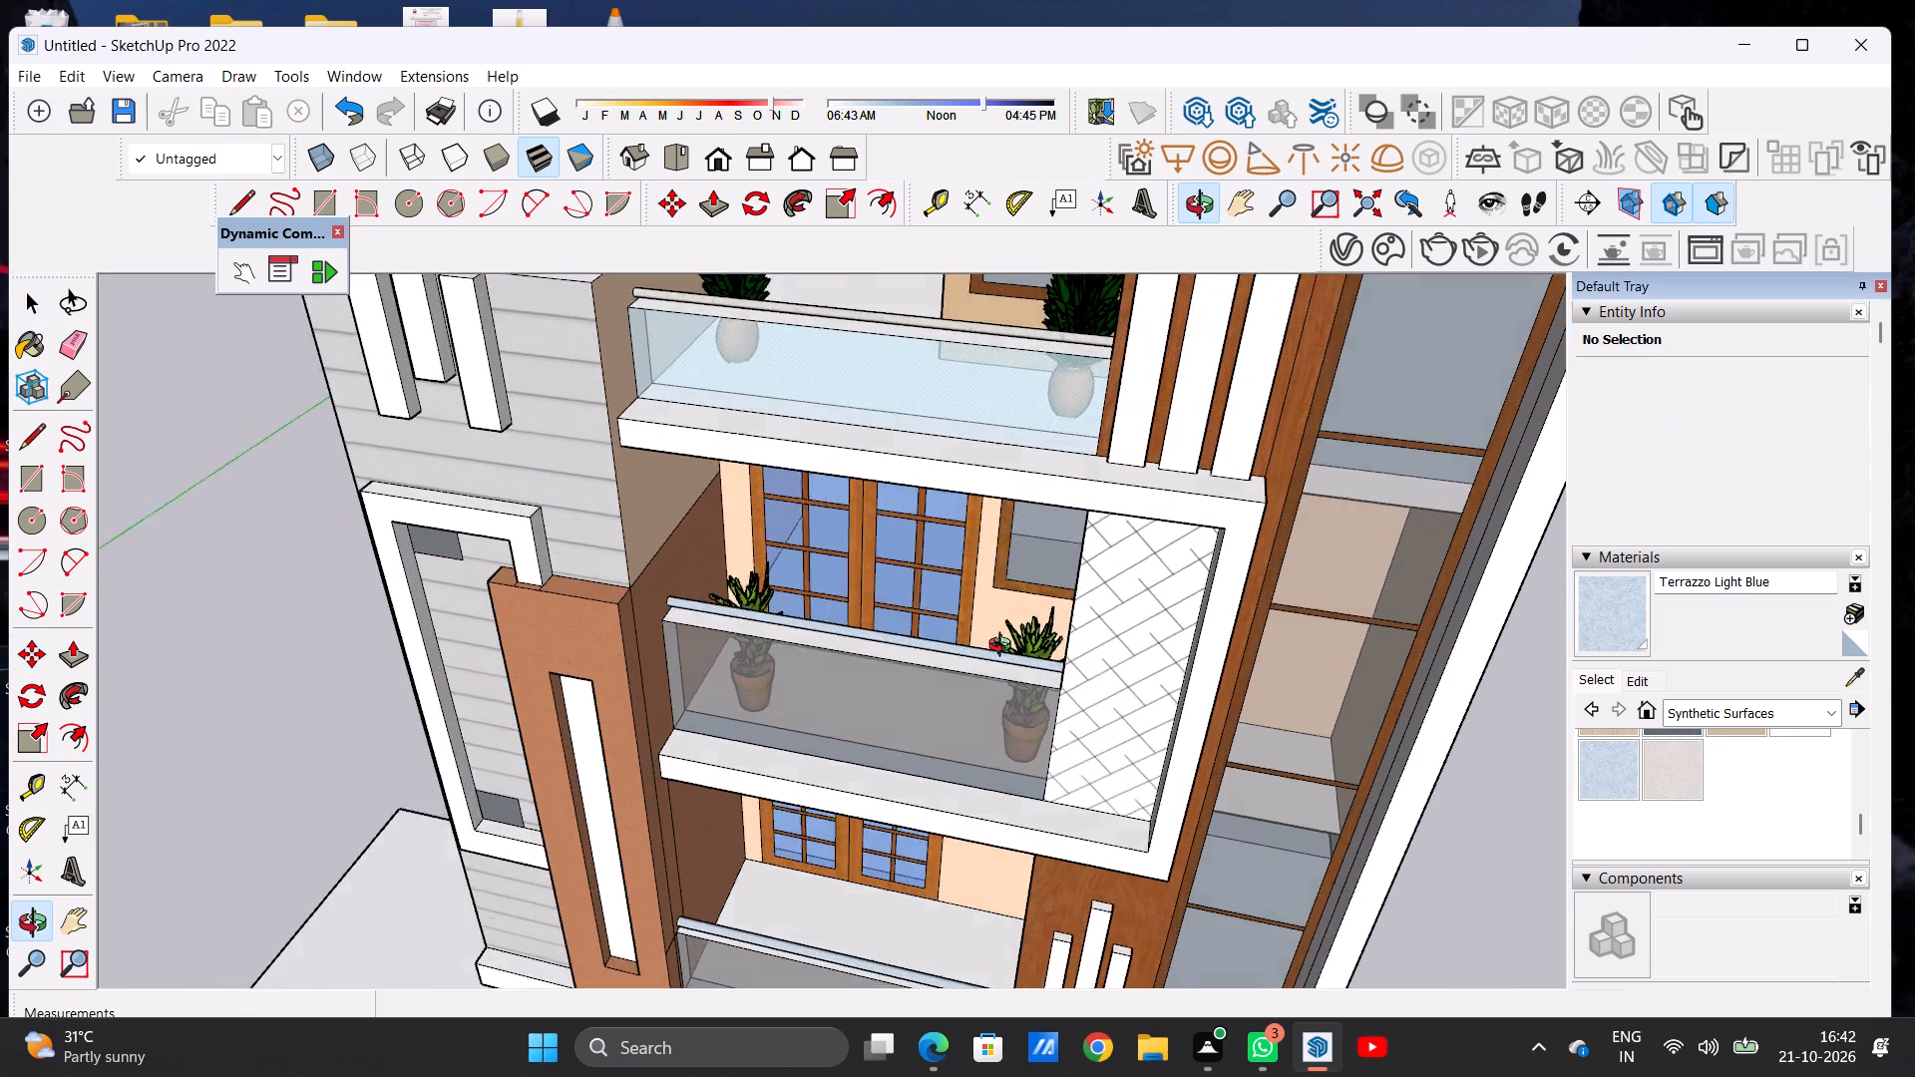
middle_click_drag(1004, 647, 1047, 460)
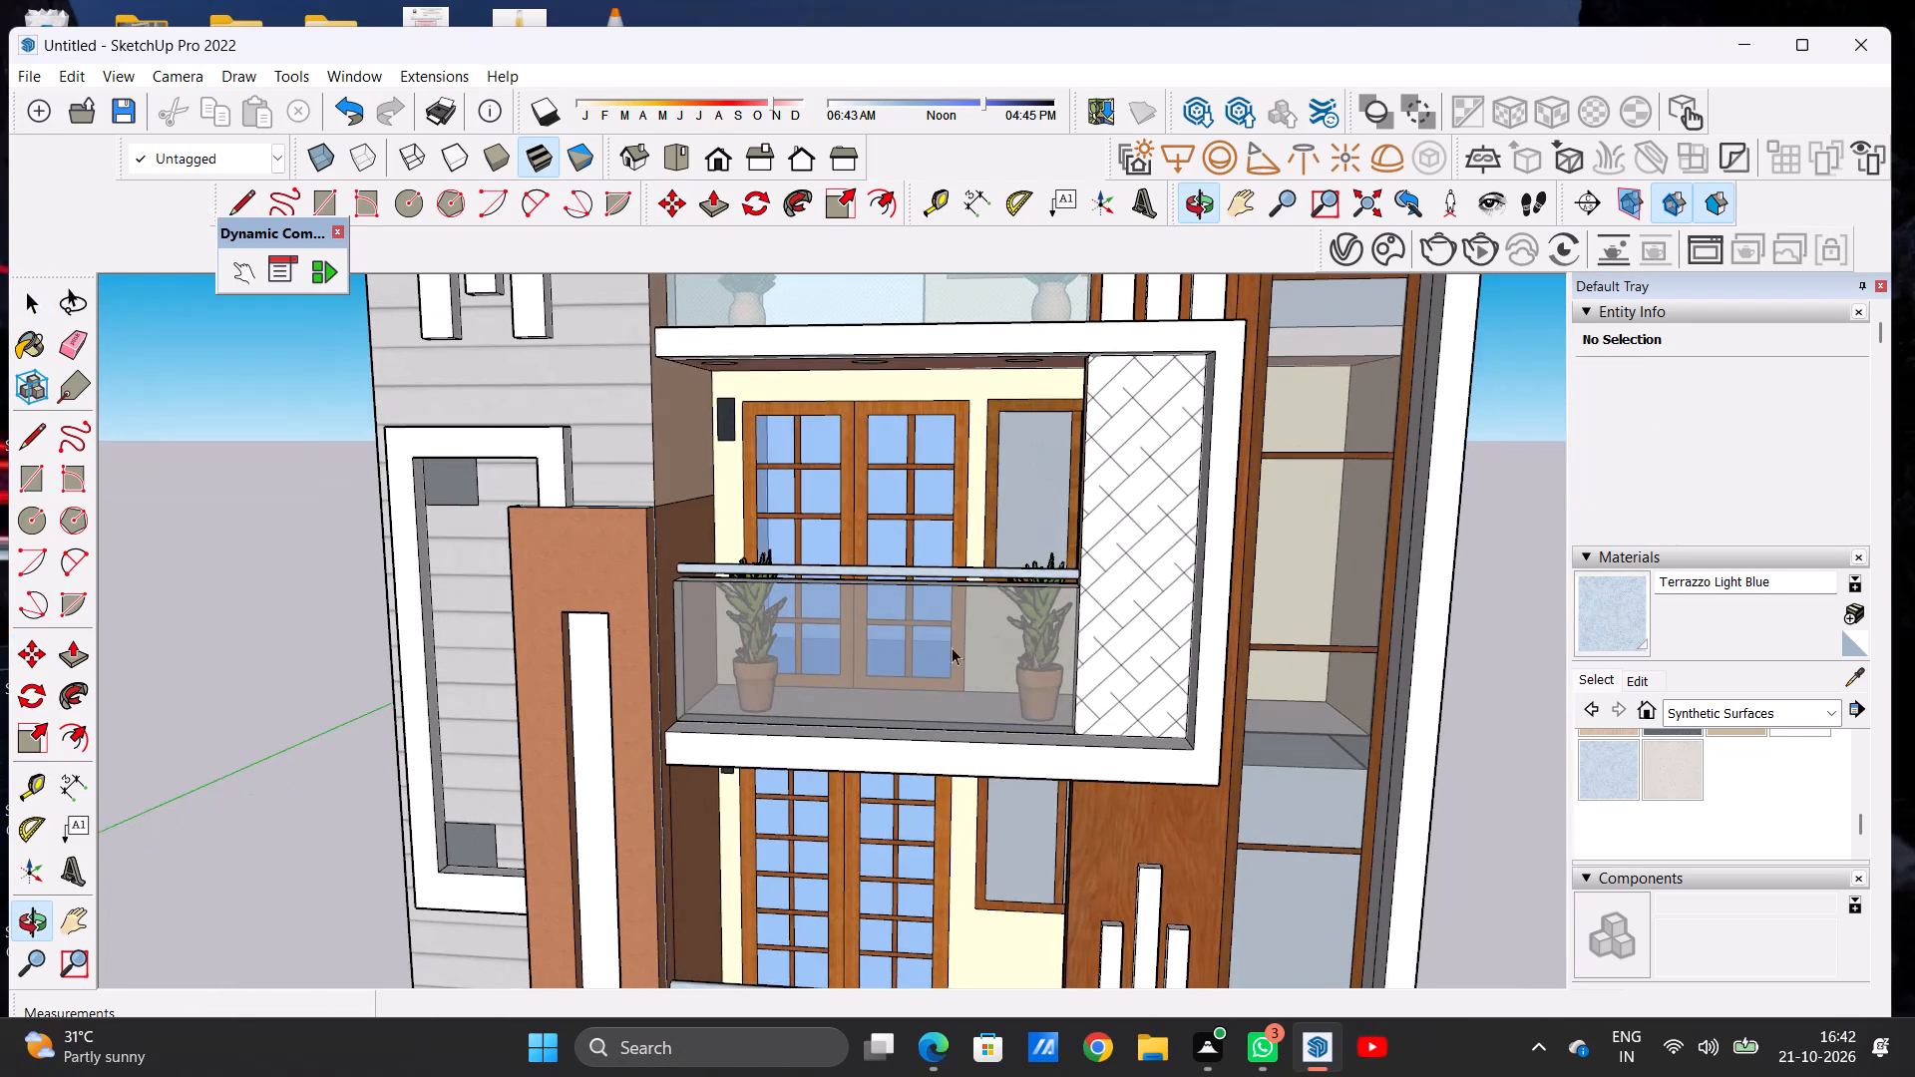
scroll(817, 678, "down", 16)
scroll(759, 748, "up", 3)
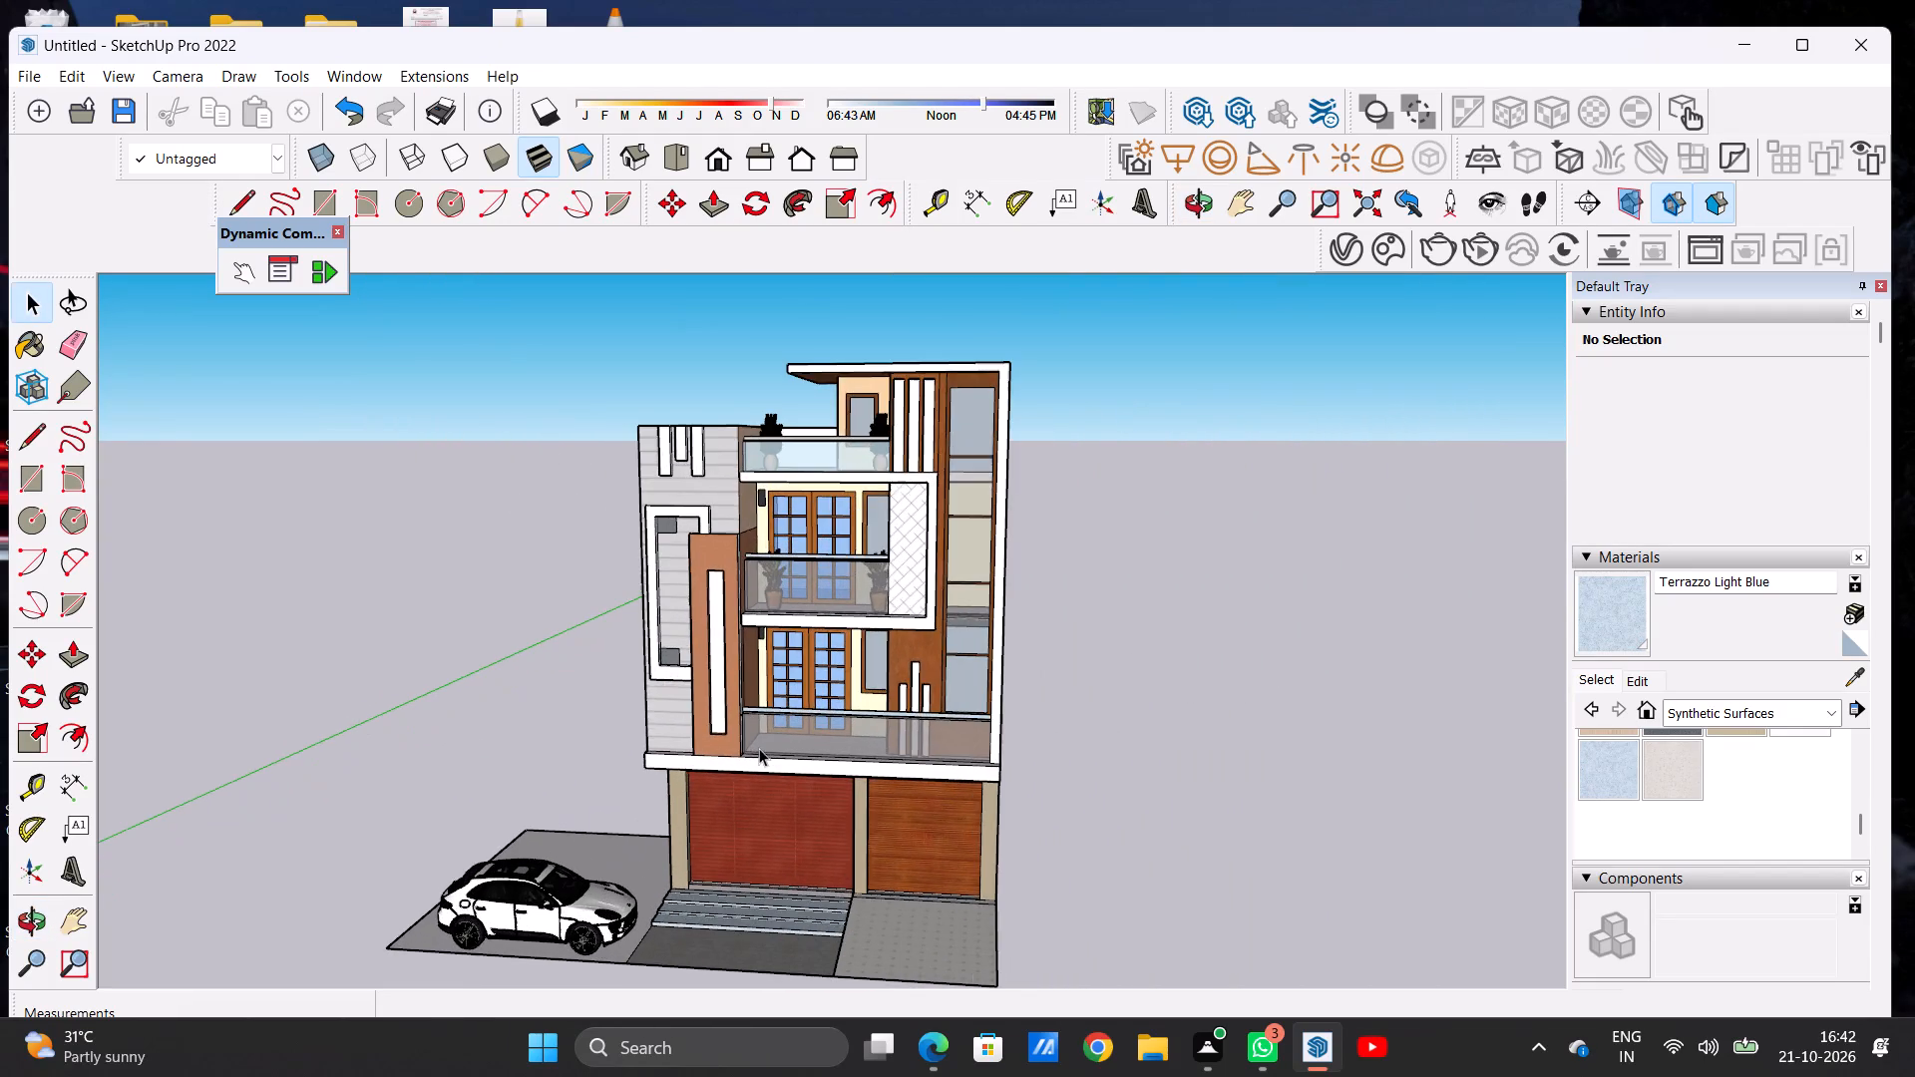
scroll(776, 731, "up", 6)
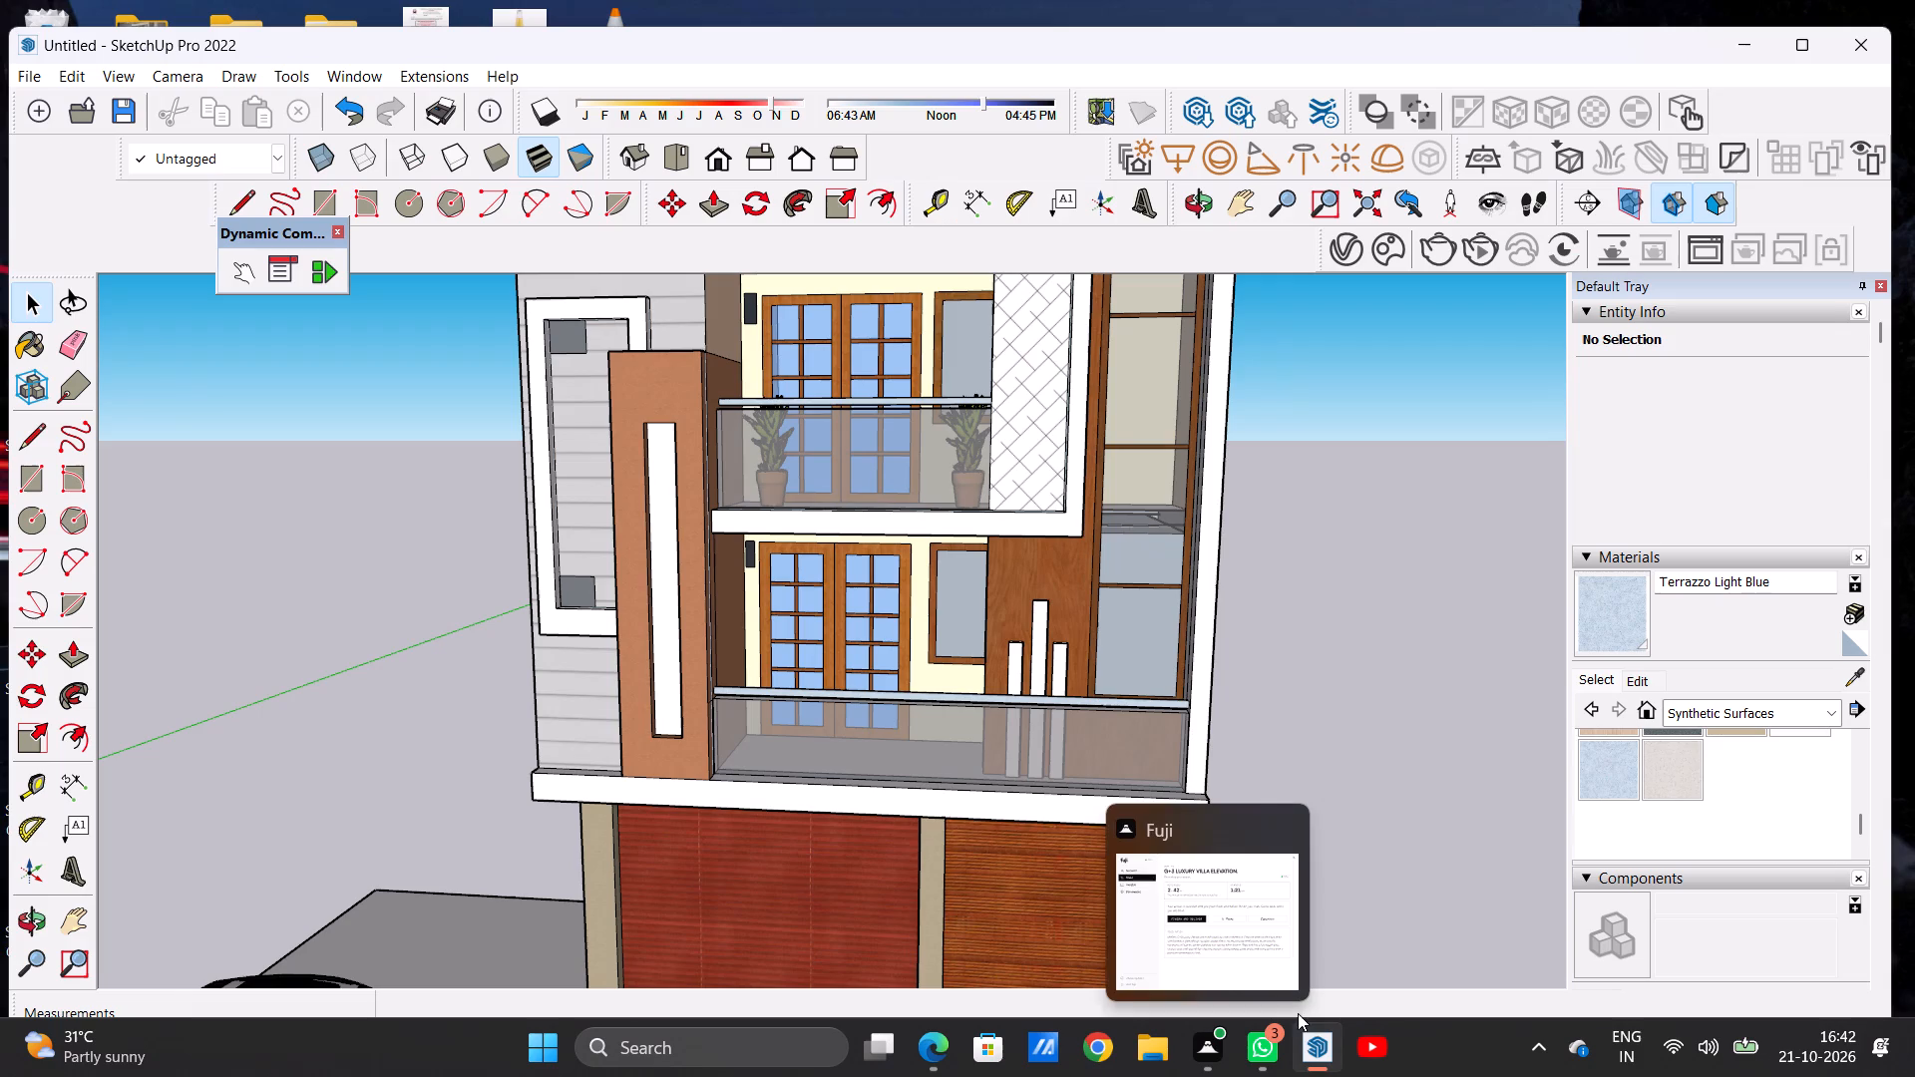
left_click(1295, 951)
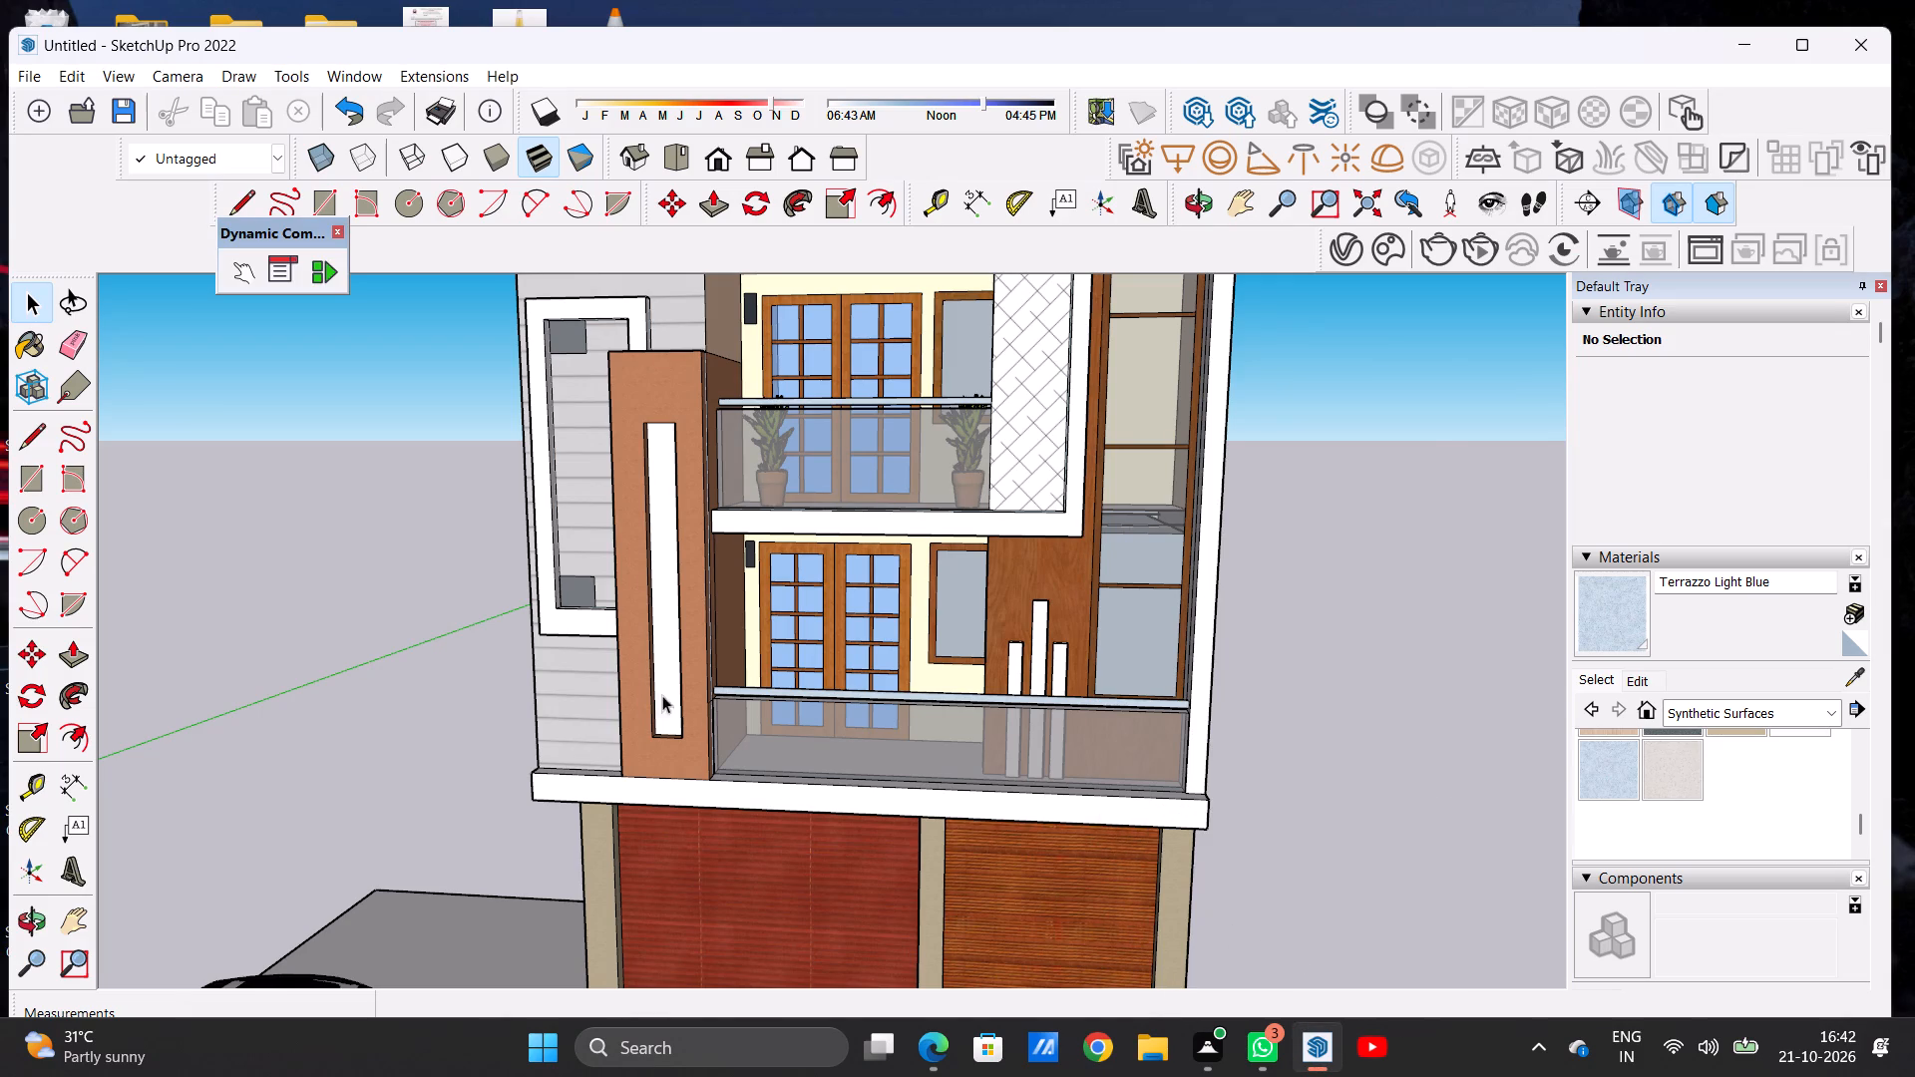
scroll(642, 692, "down", 7)
scroll(629, 600, "down", 5)
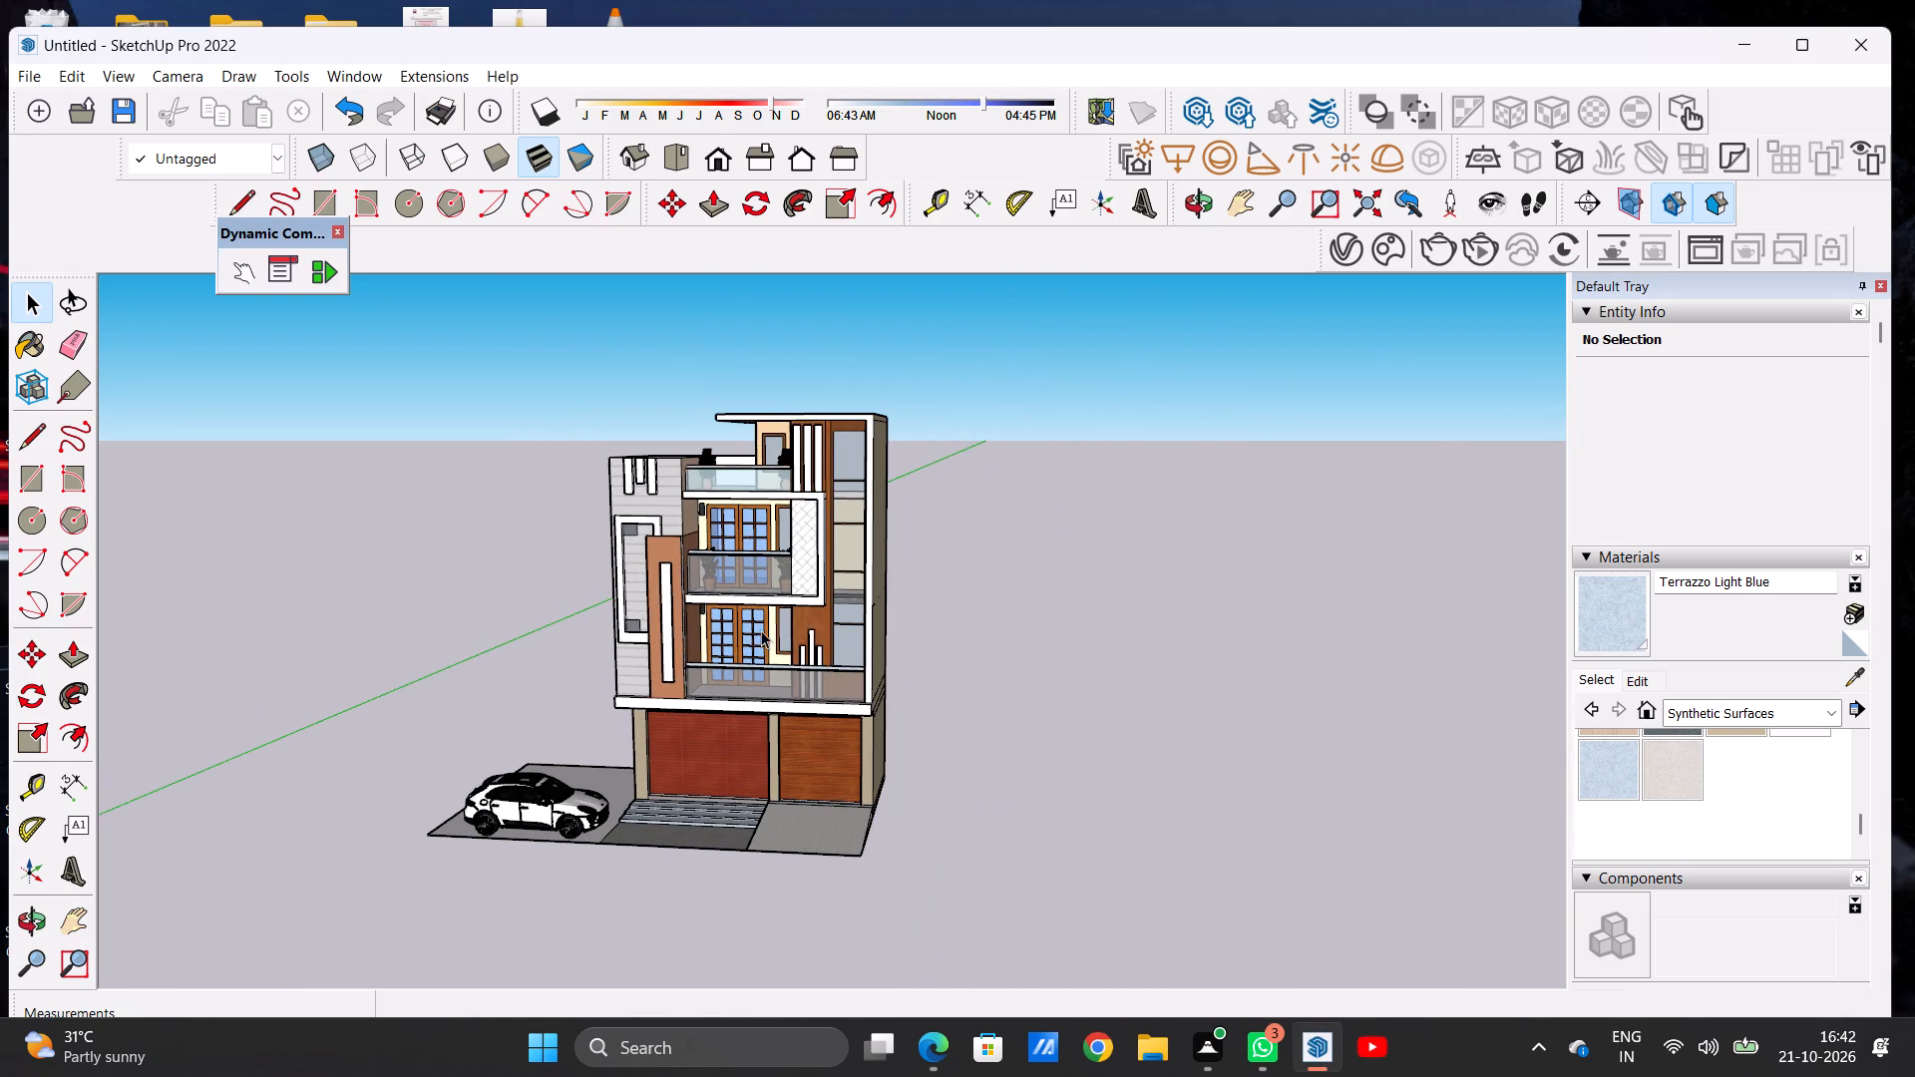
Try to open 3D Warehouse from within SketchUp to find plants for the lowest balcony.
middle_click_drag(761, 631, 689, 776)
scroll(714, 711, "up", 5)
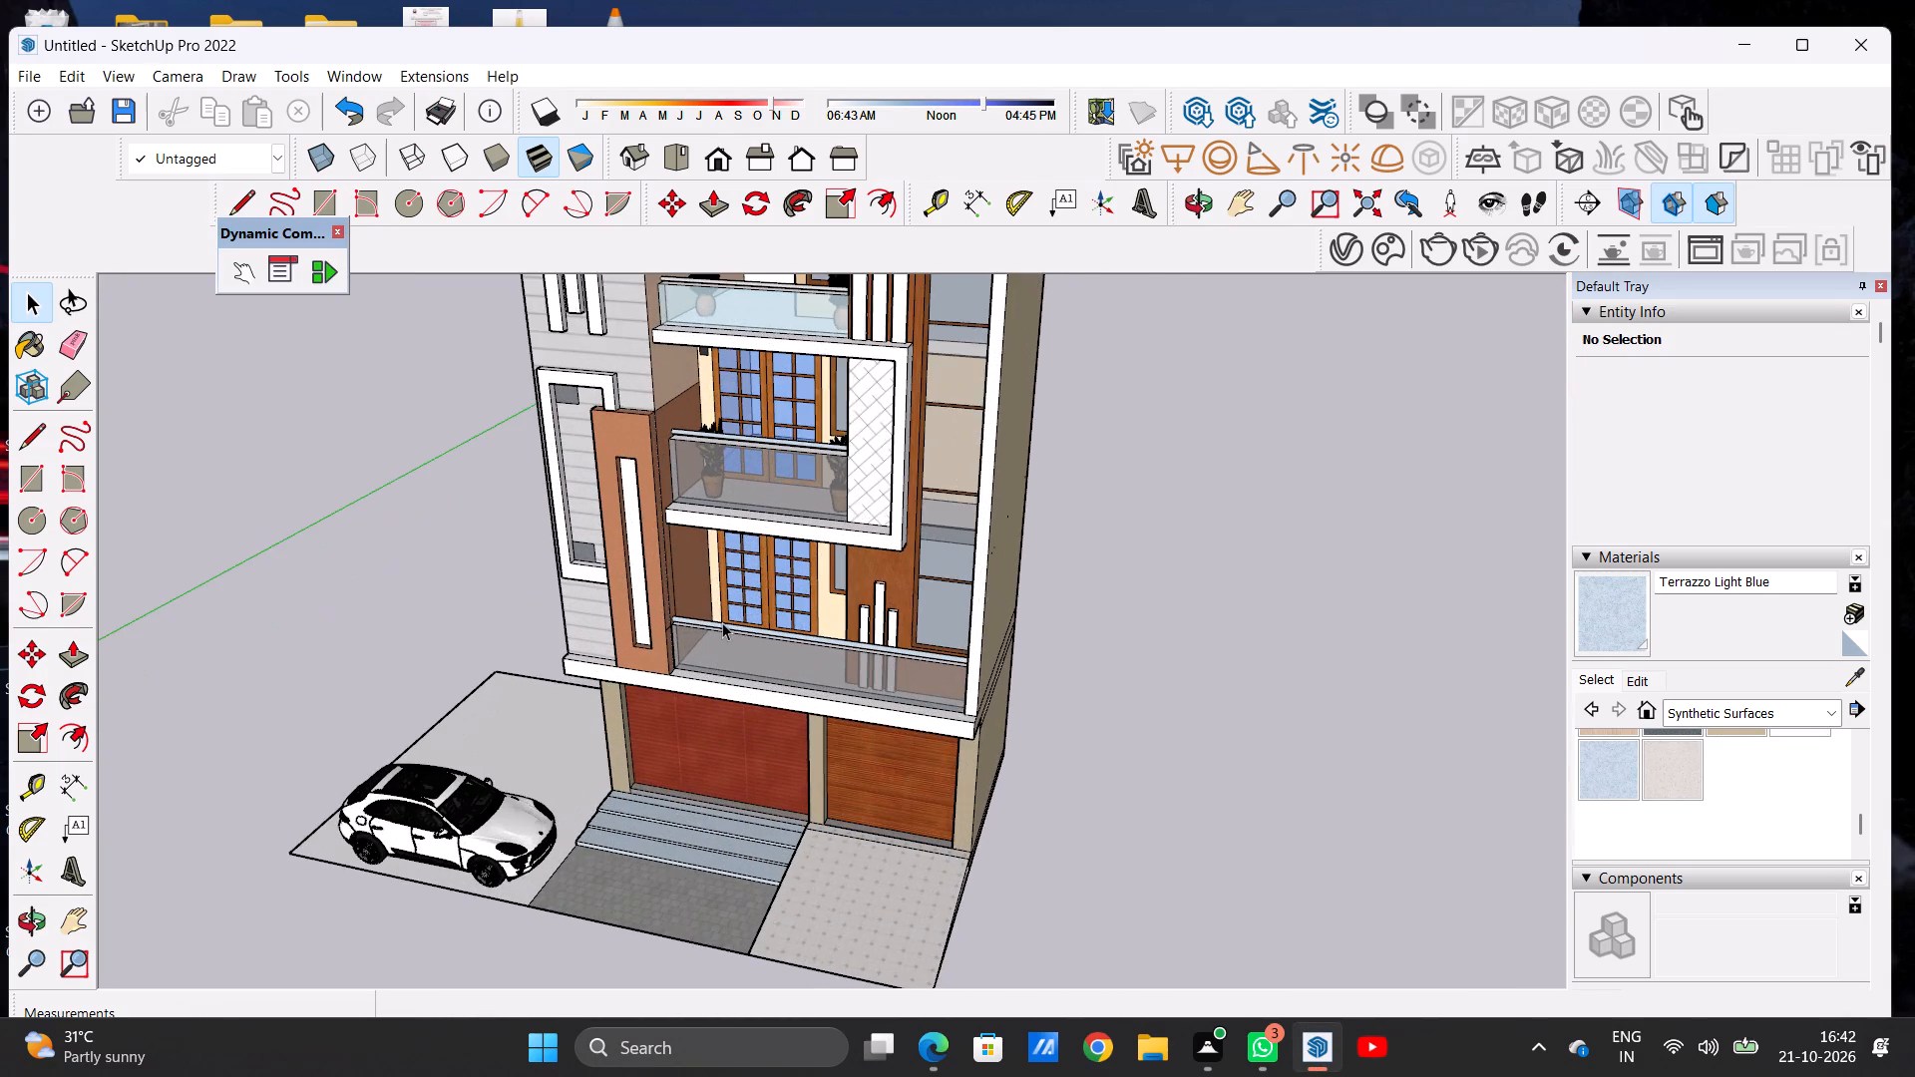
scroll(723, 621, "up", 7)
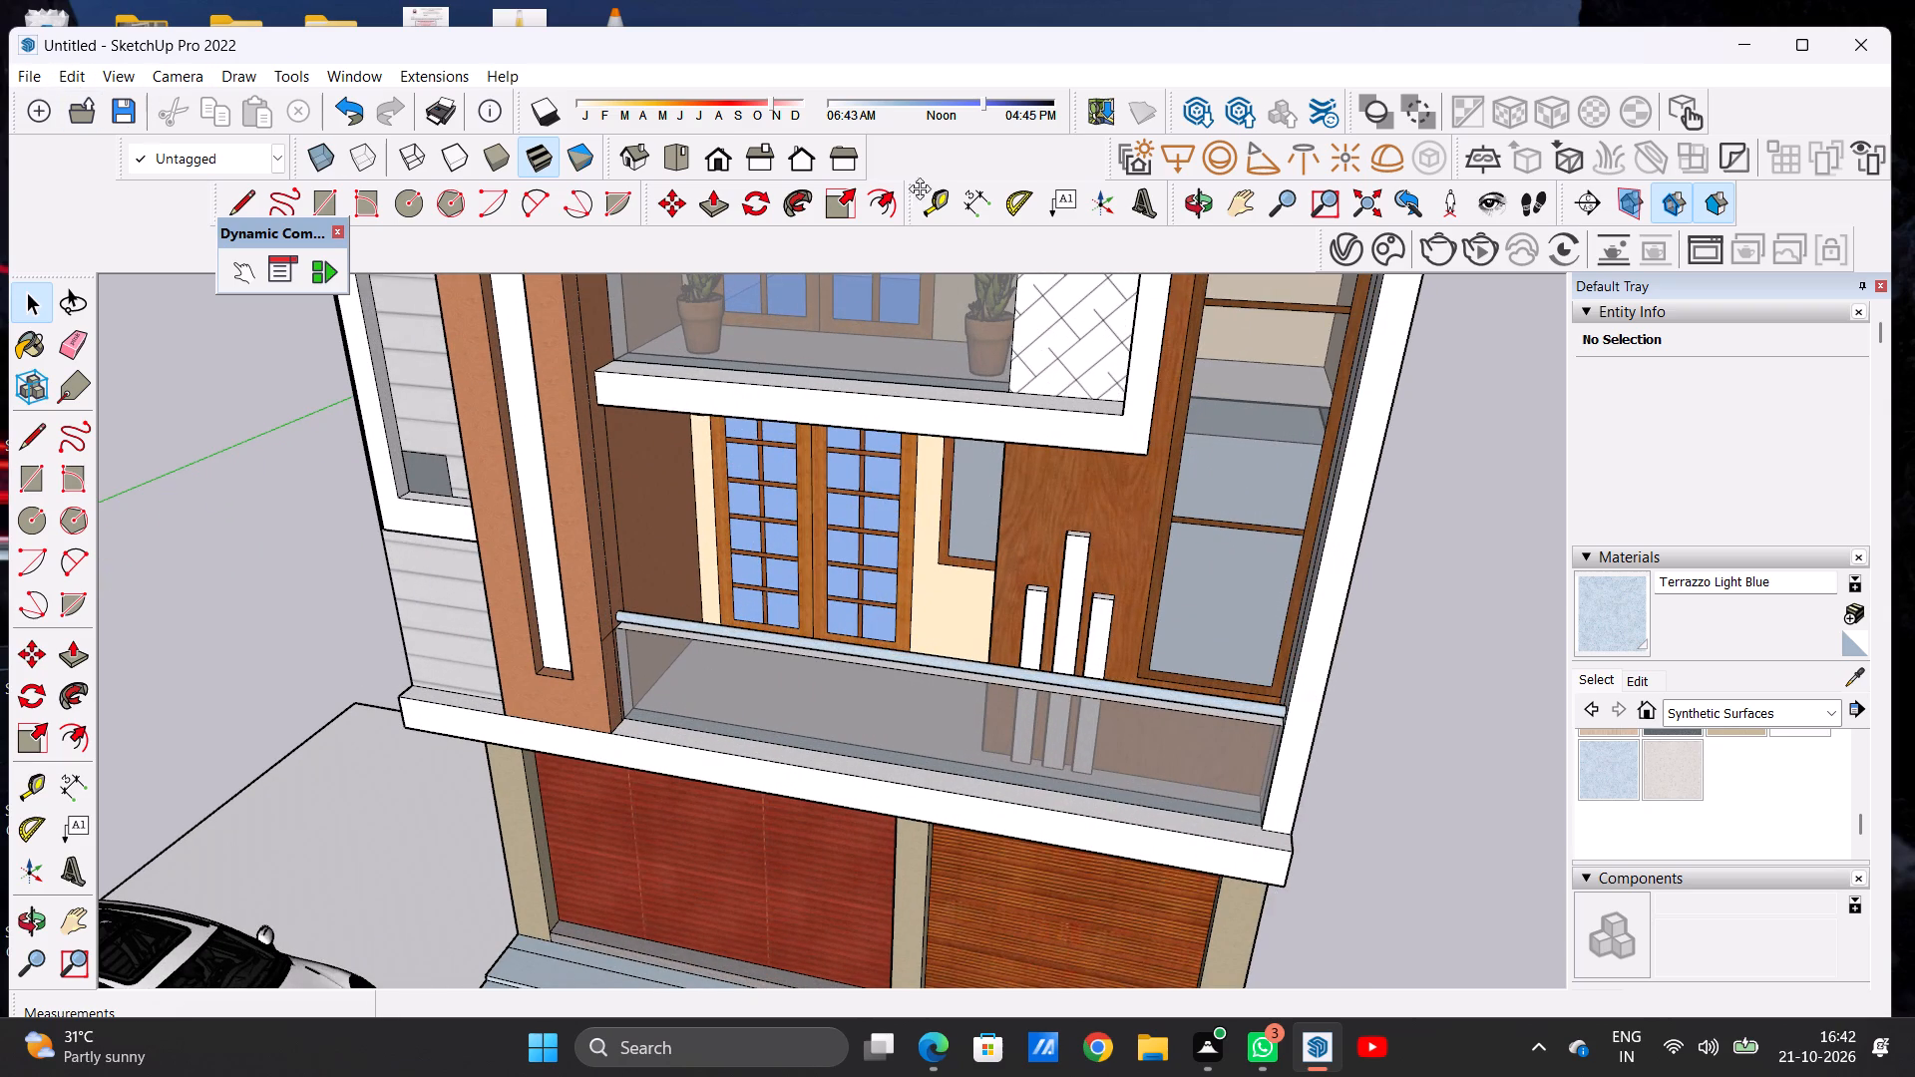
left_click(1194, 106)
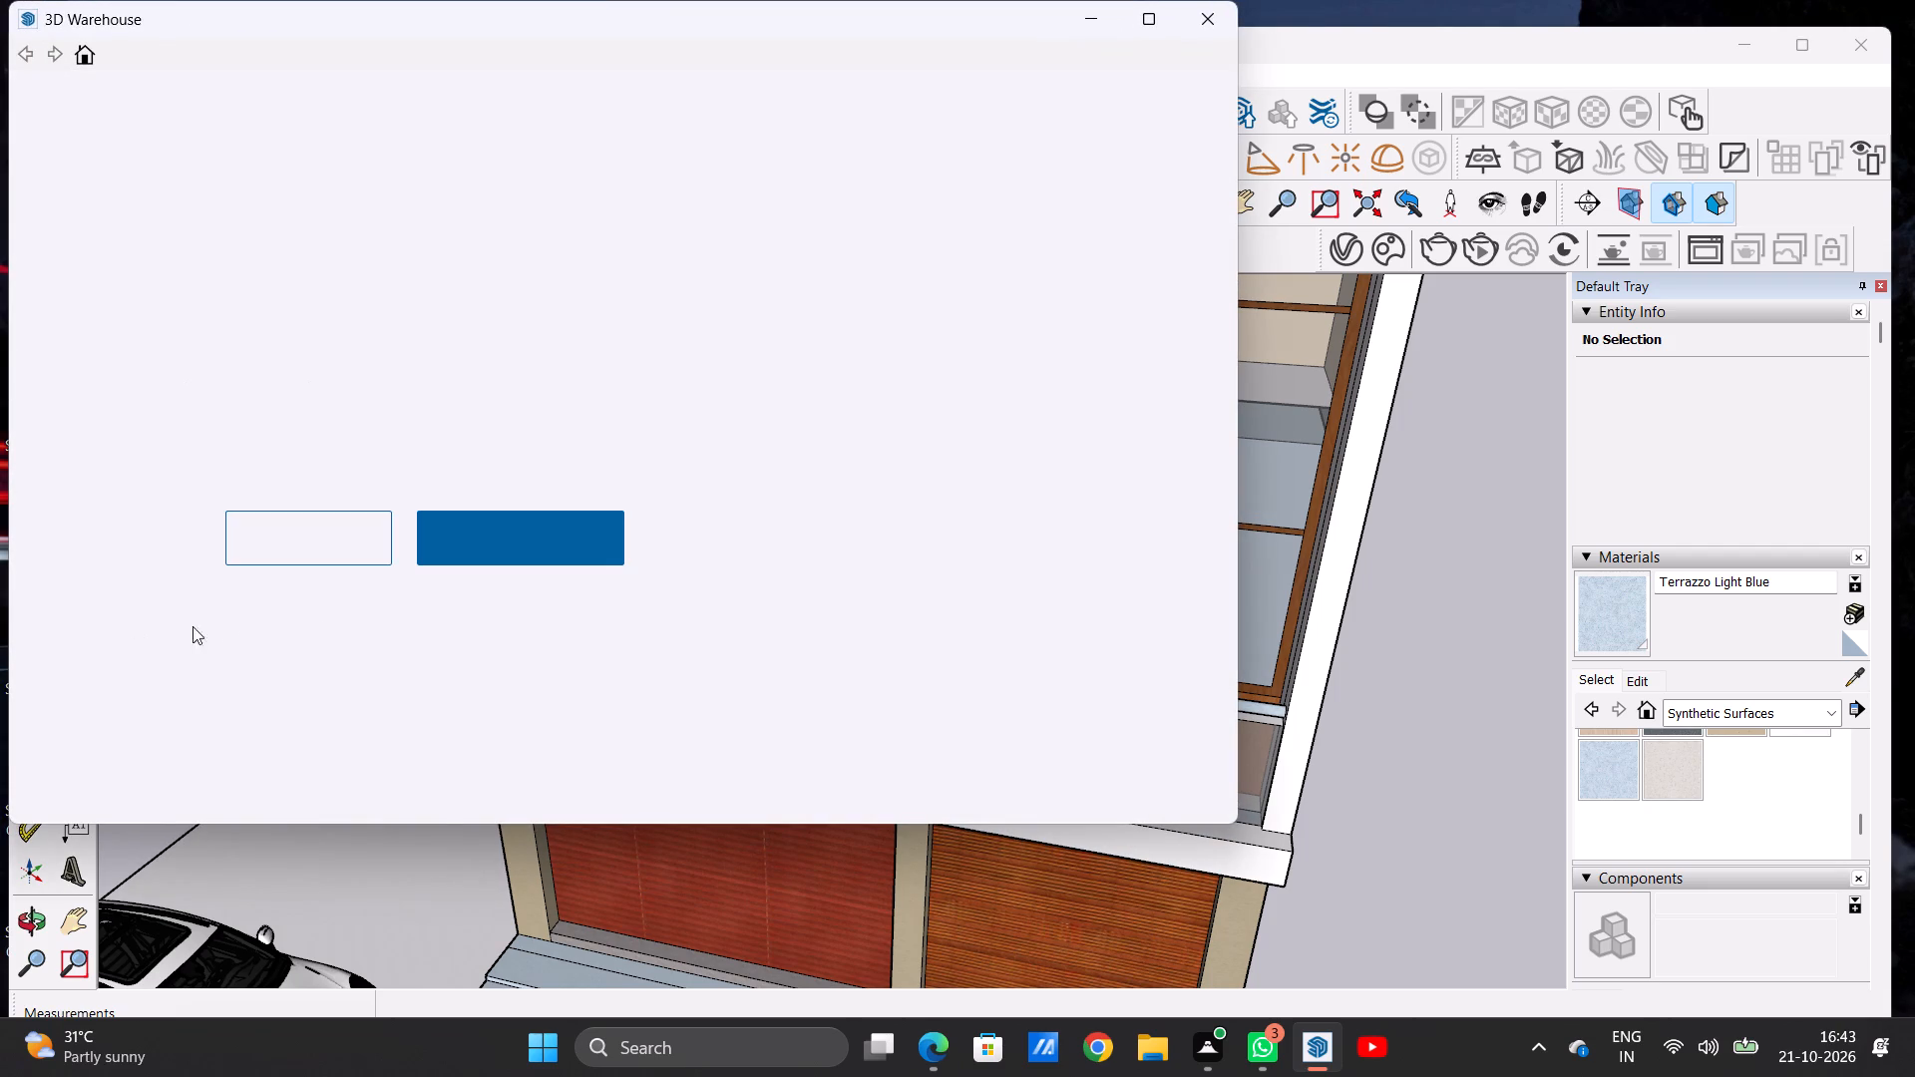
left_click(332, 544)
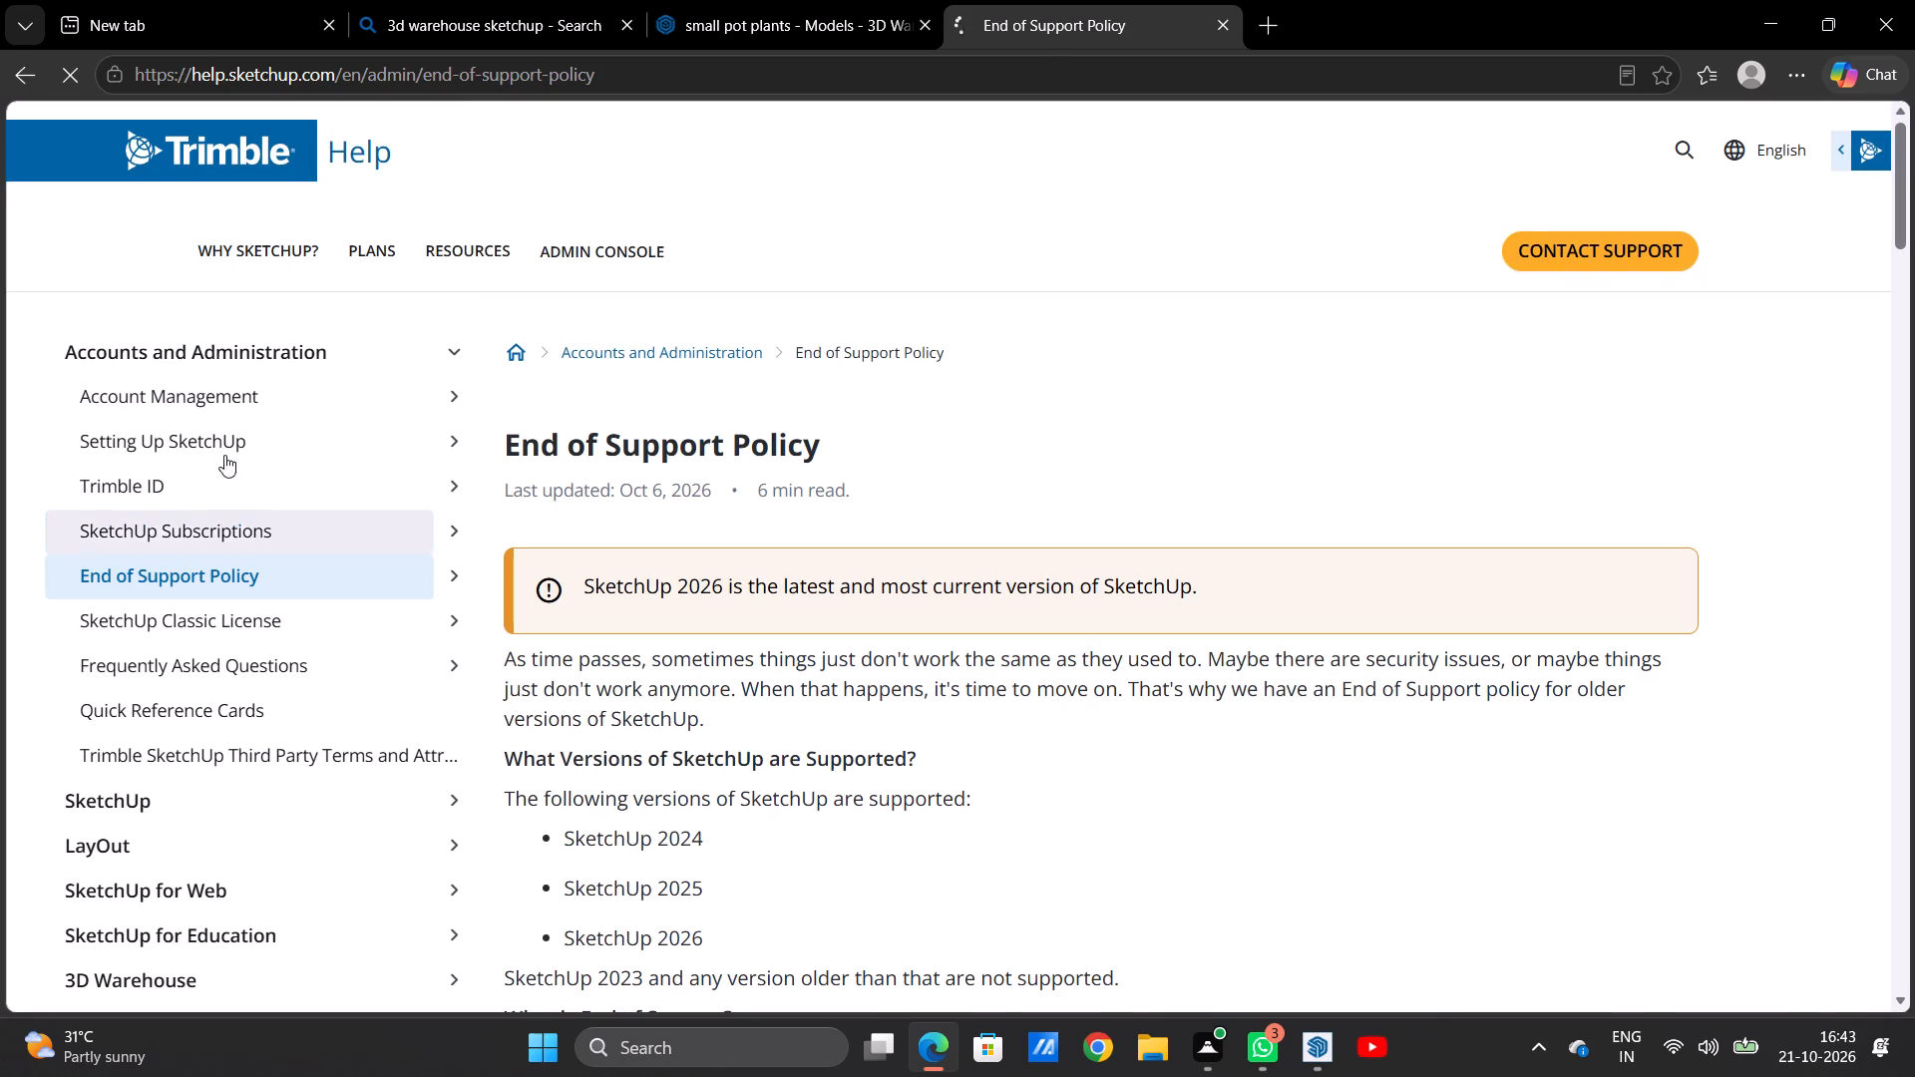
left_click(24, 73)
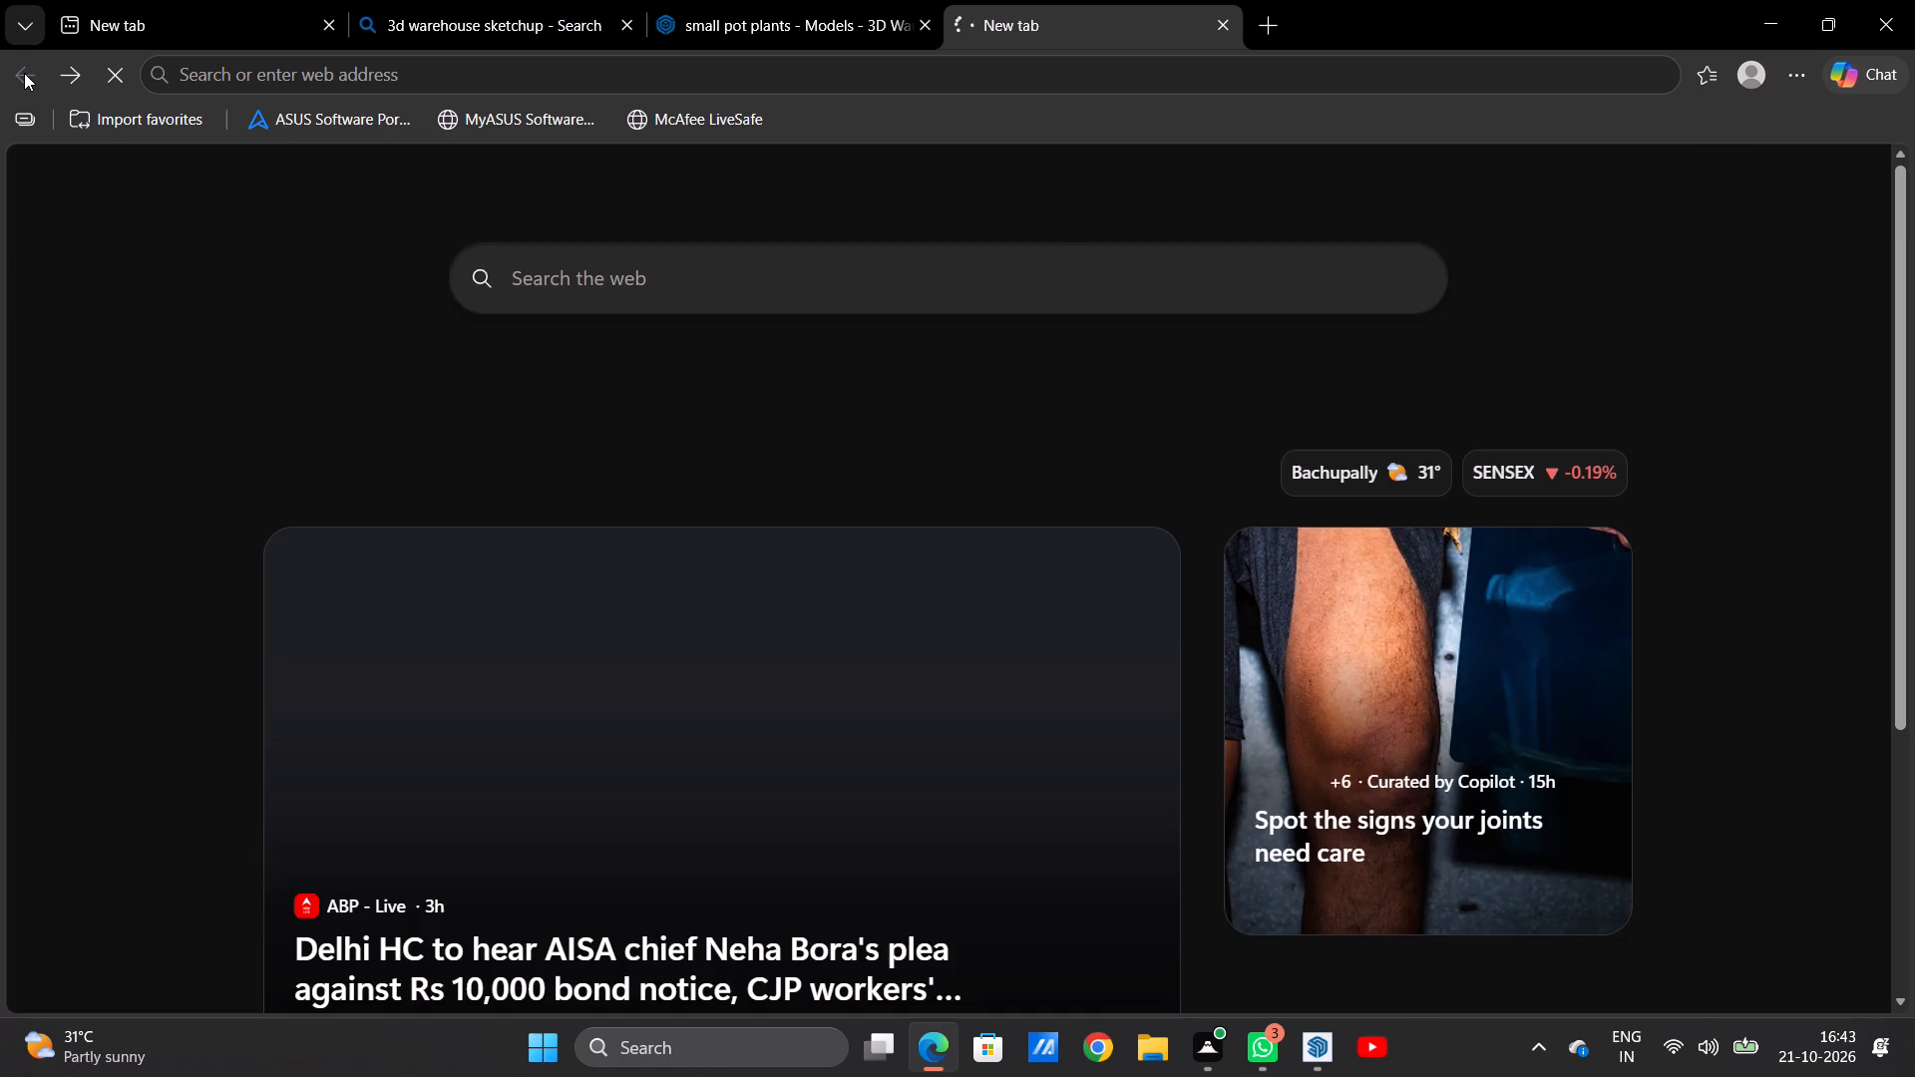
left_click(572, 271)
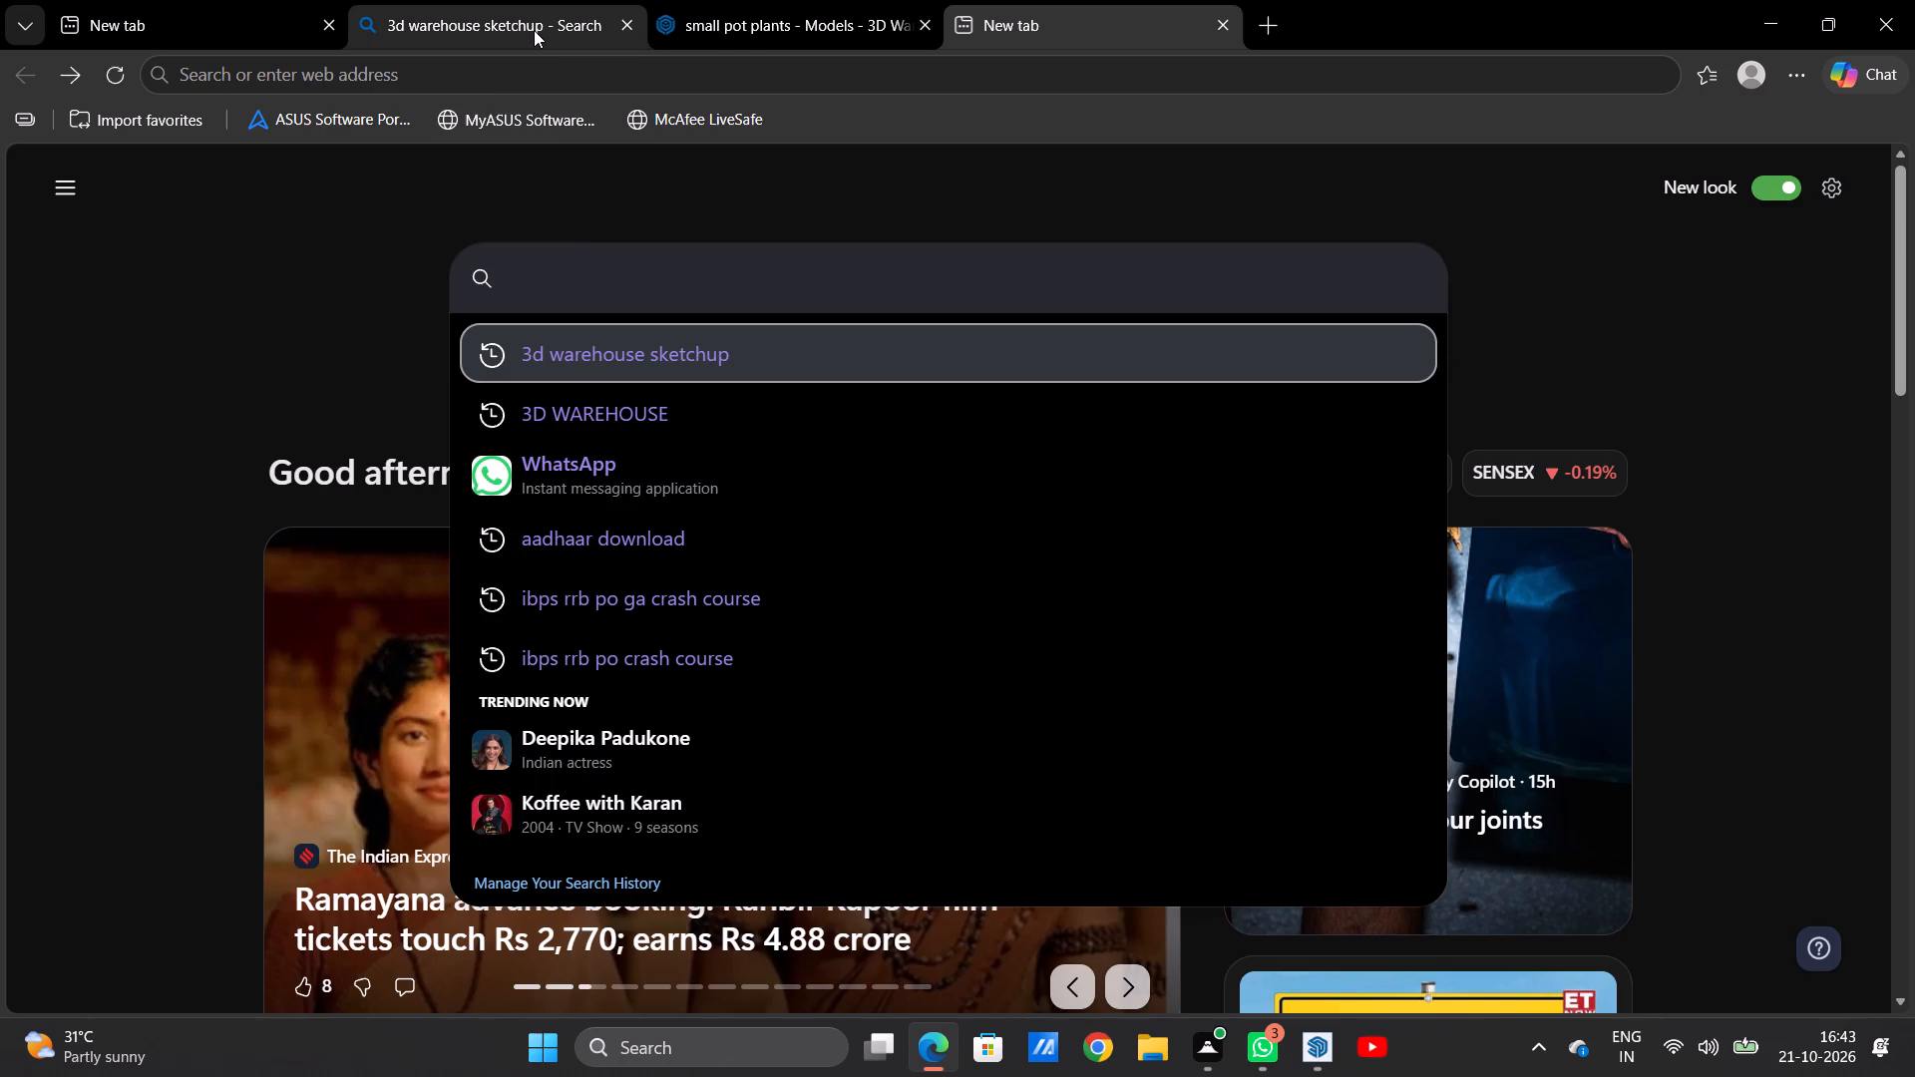
Open the 3D Warehouse home page from the existing "3d warehouse sketchup" web search results.
left_click(534, 30)
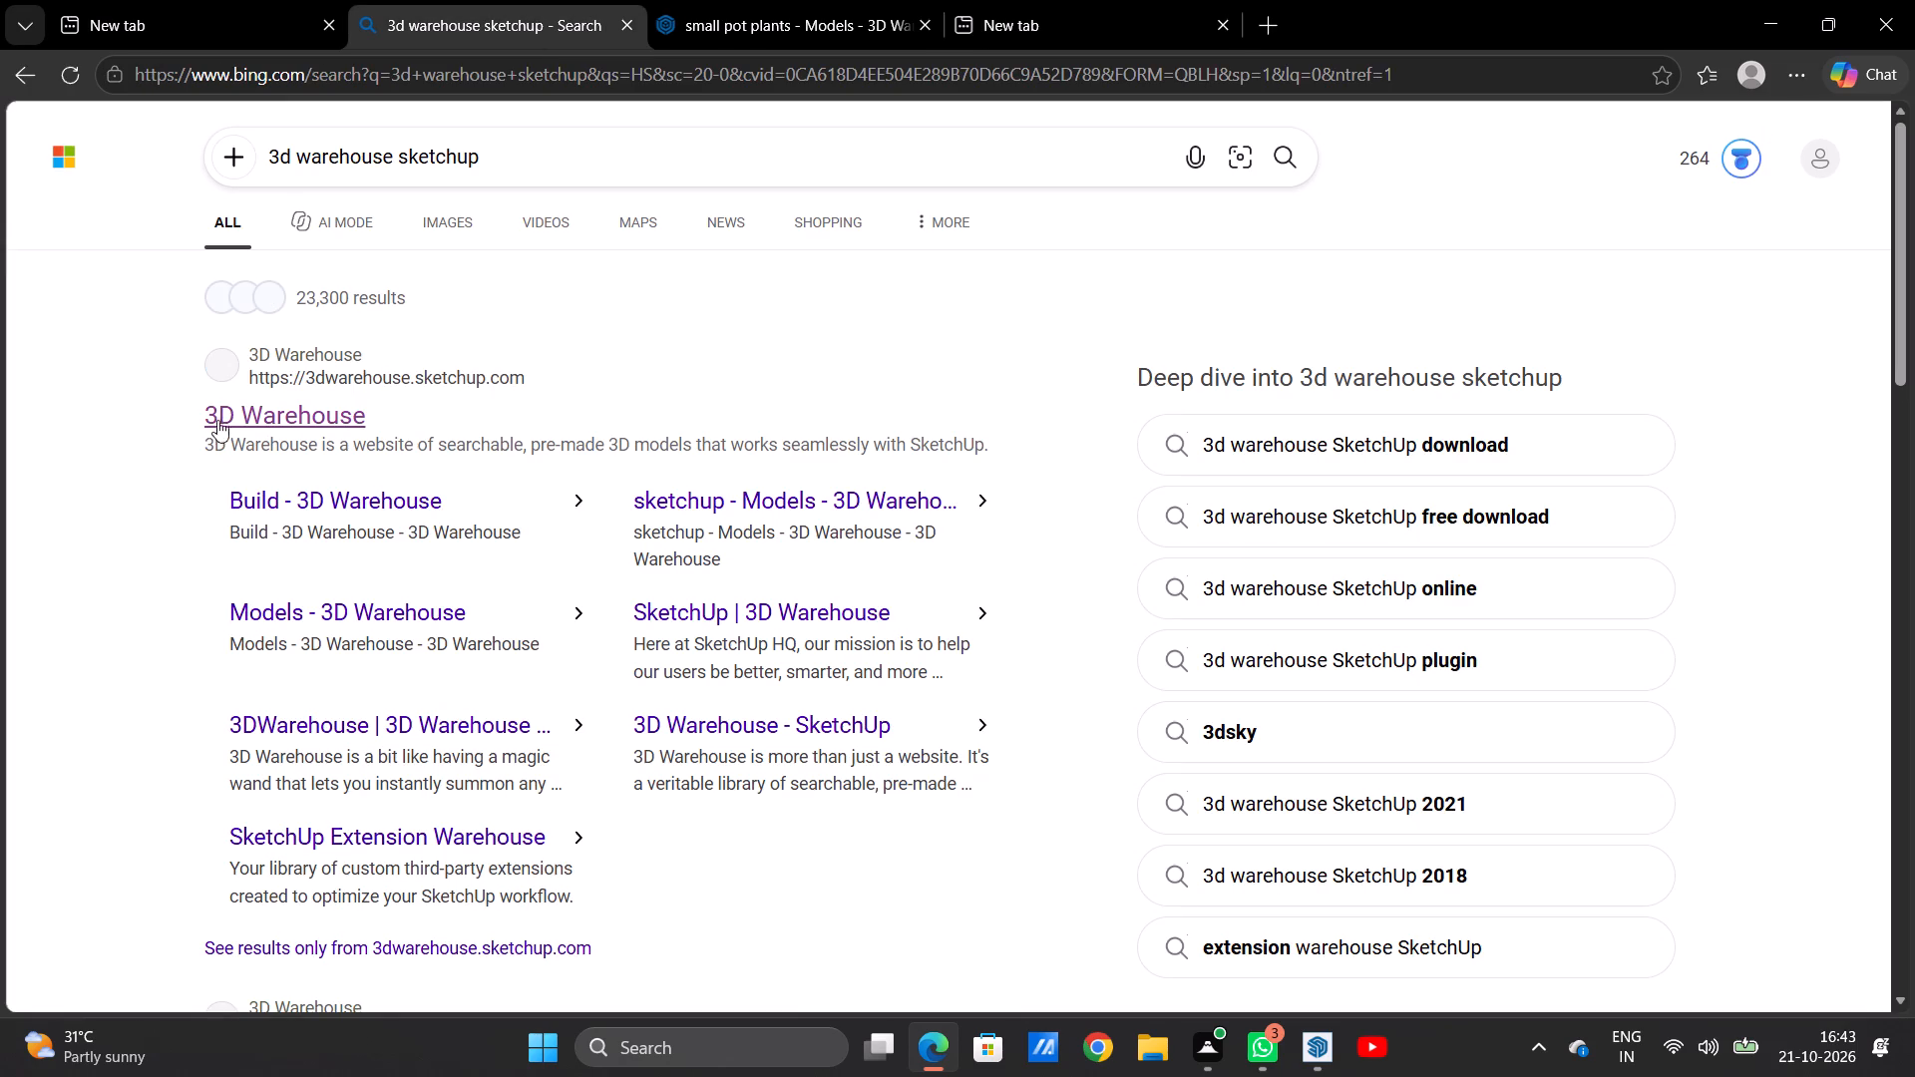
left_click(217, 427)
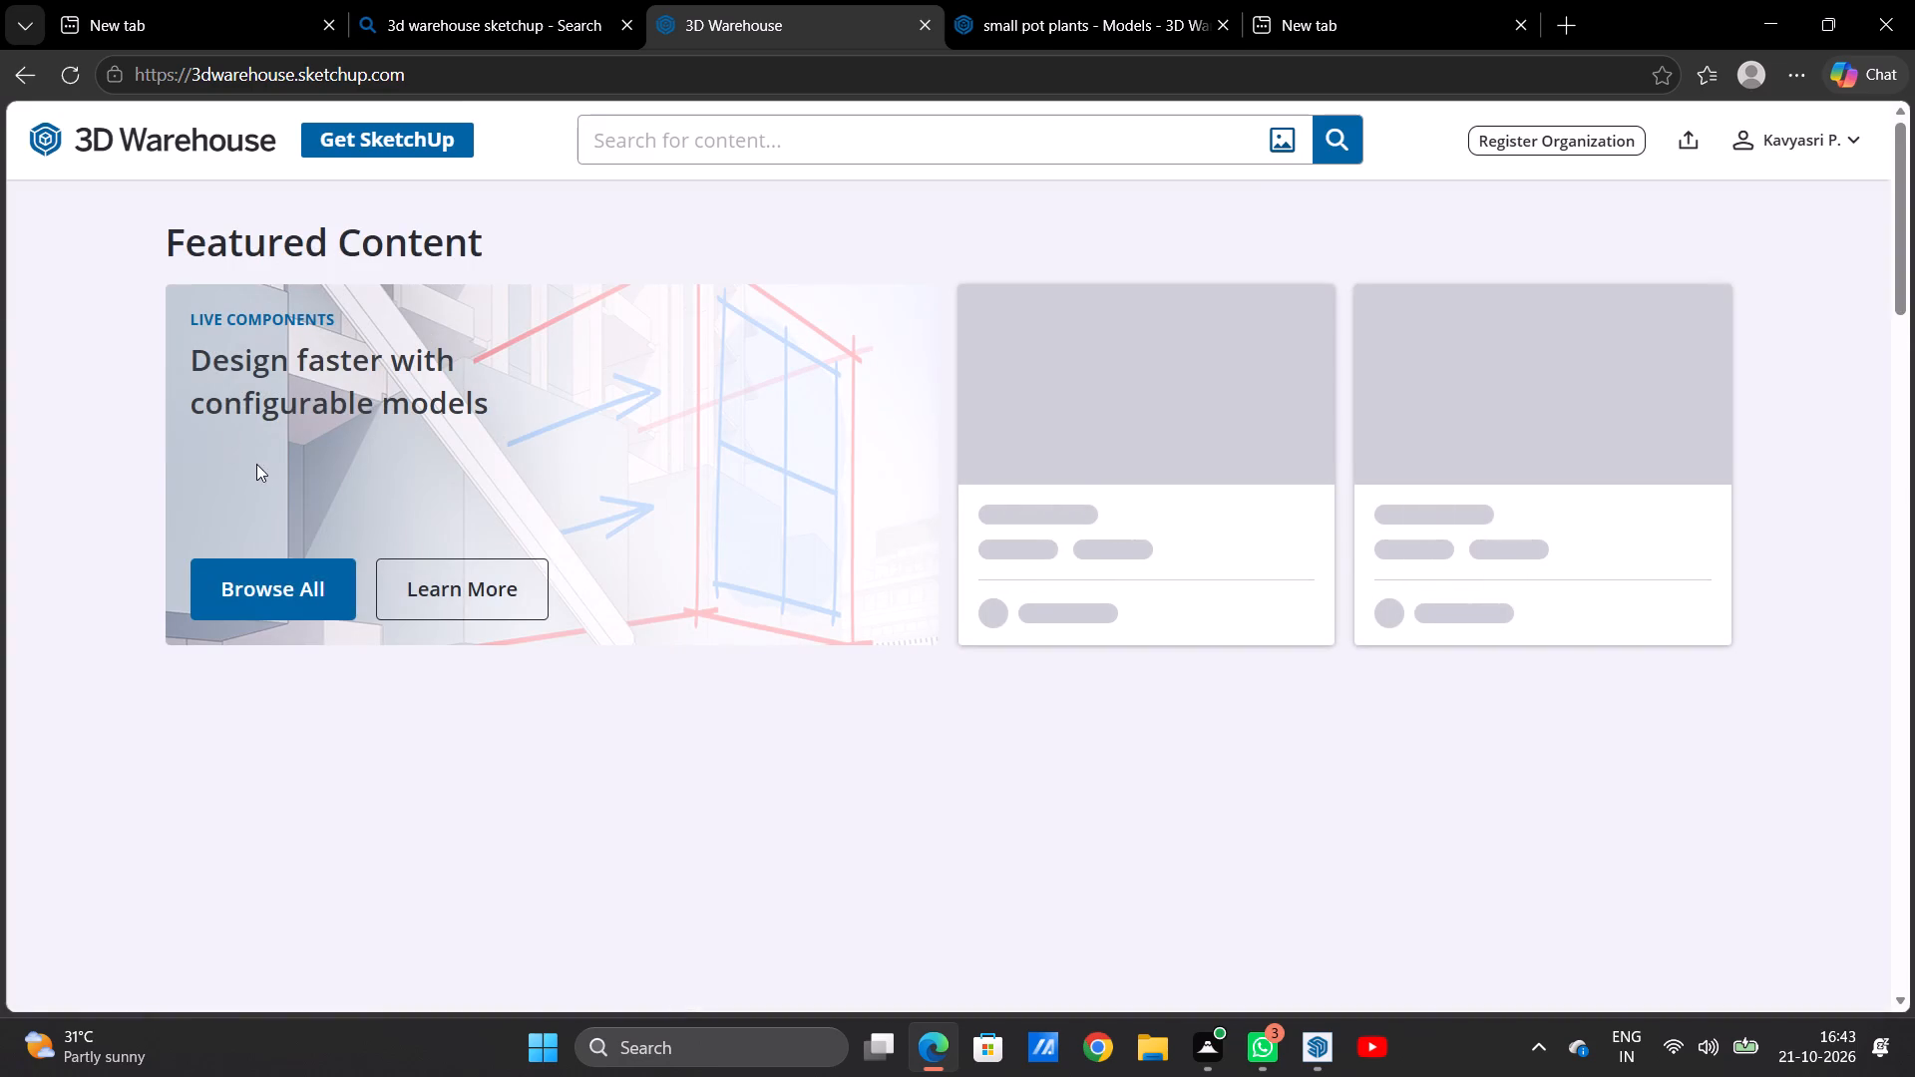
scroll(259, 466, "down", 1)
scroll(459, 456, "up", 6)
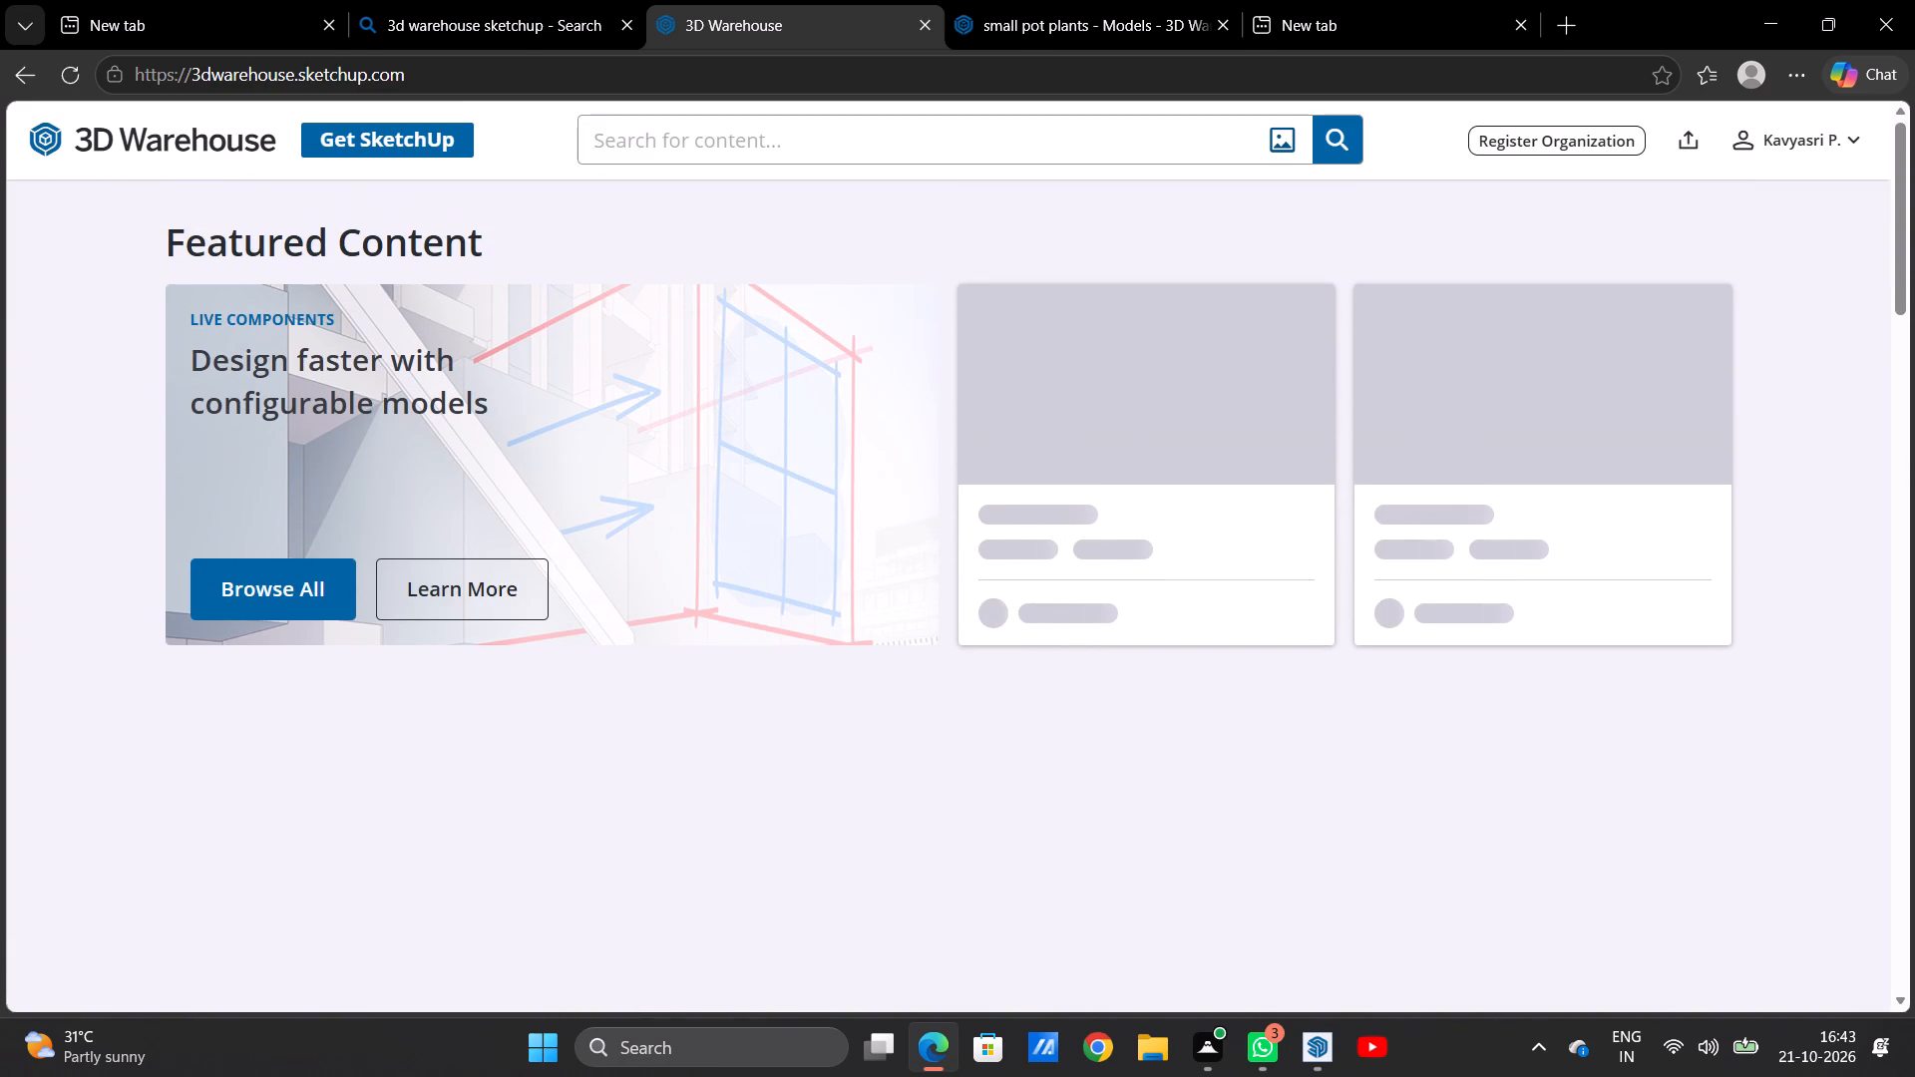
Search 3D Warehouse for "pot plants".
left_click(644, 129)
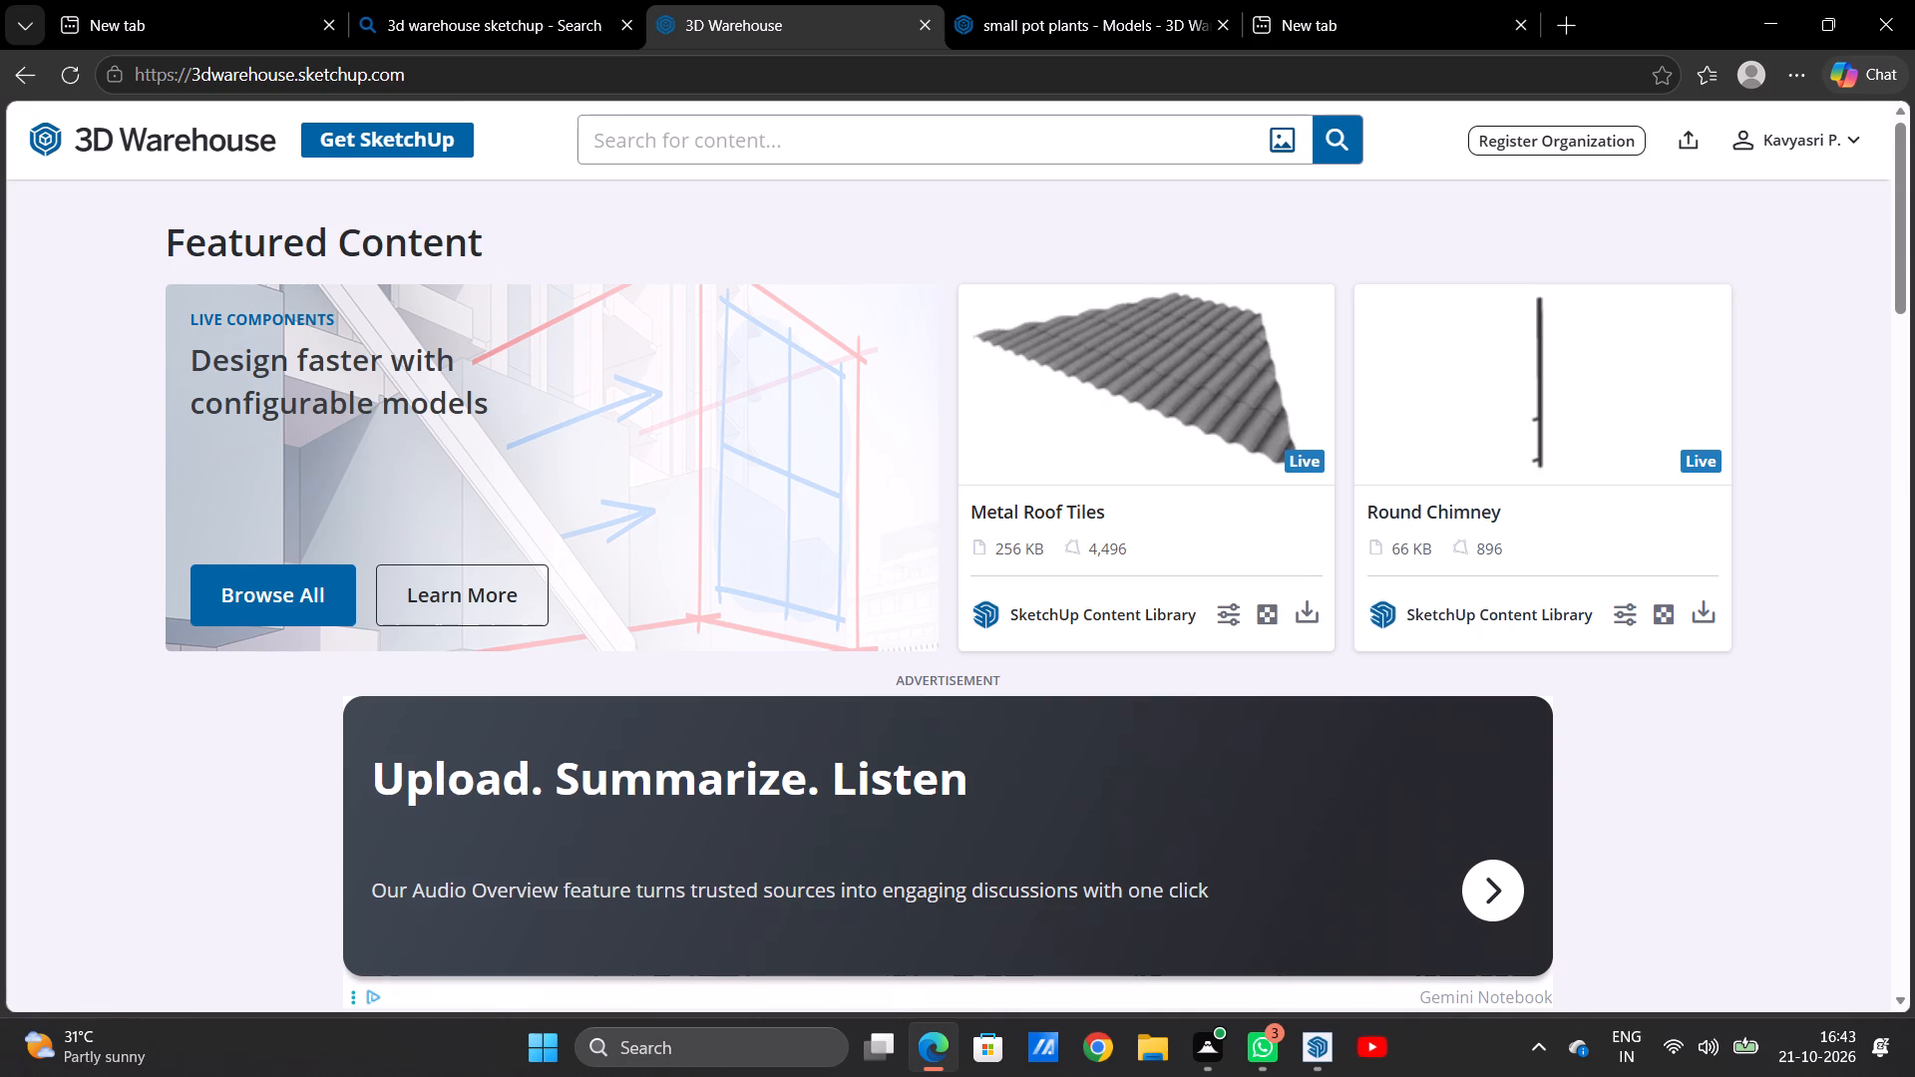
type("plan")
key("BackSpace")
key("BackSpace")
key("BackSpace")
key("BackSpace")
type("pot")
key("space")
key("p")
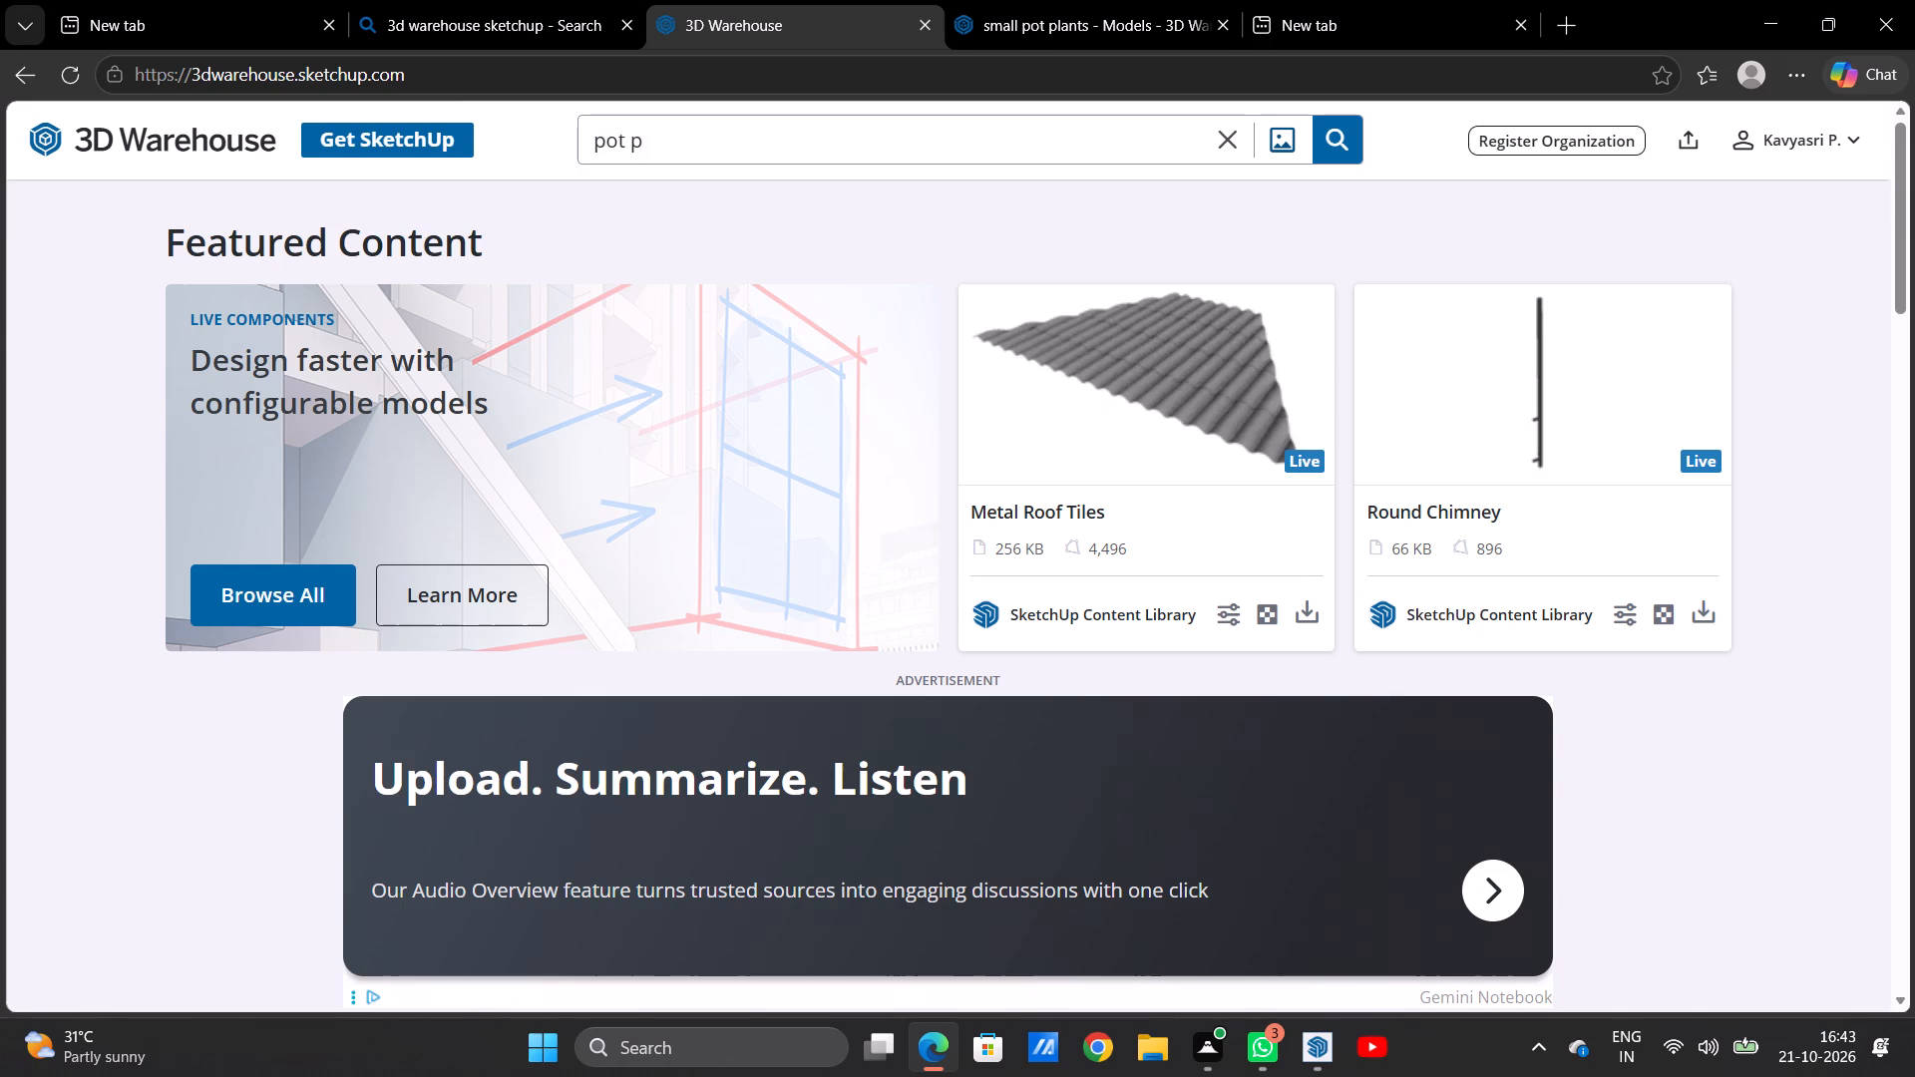
type("lants")
key("Return")
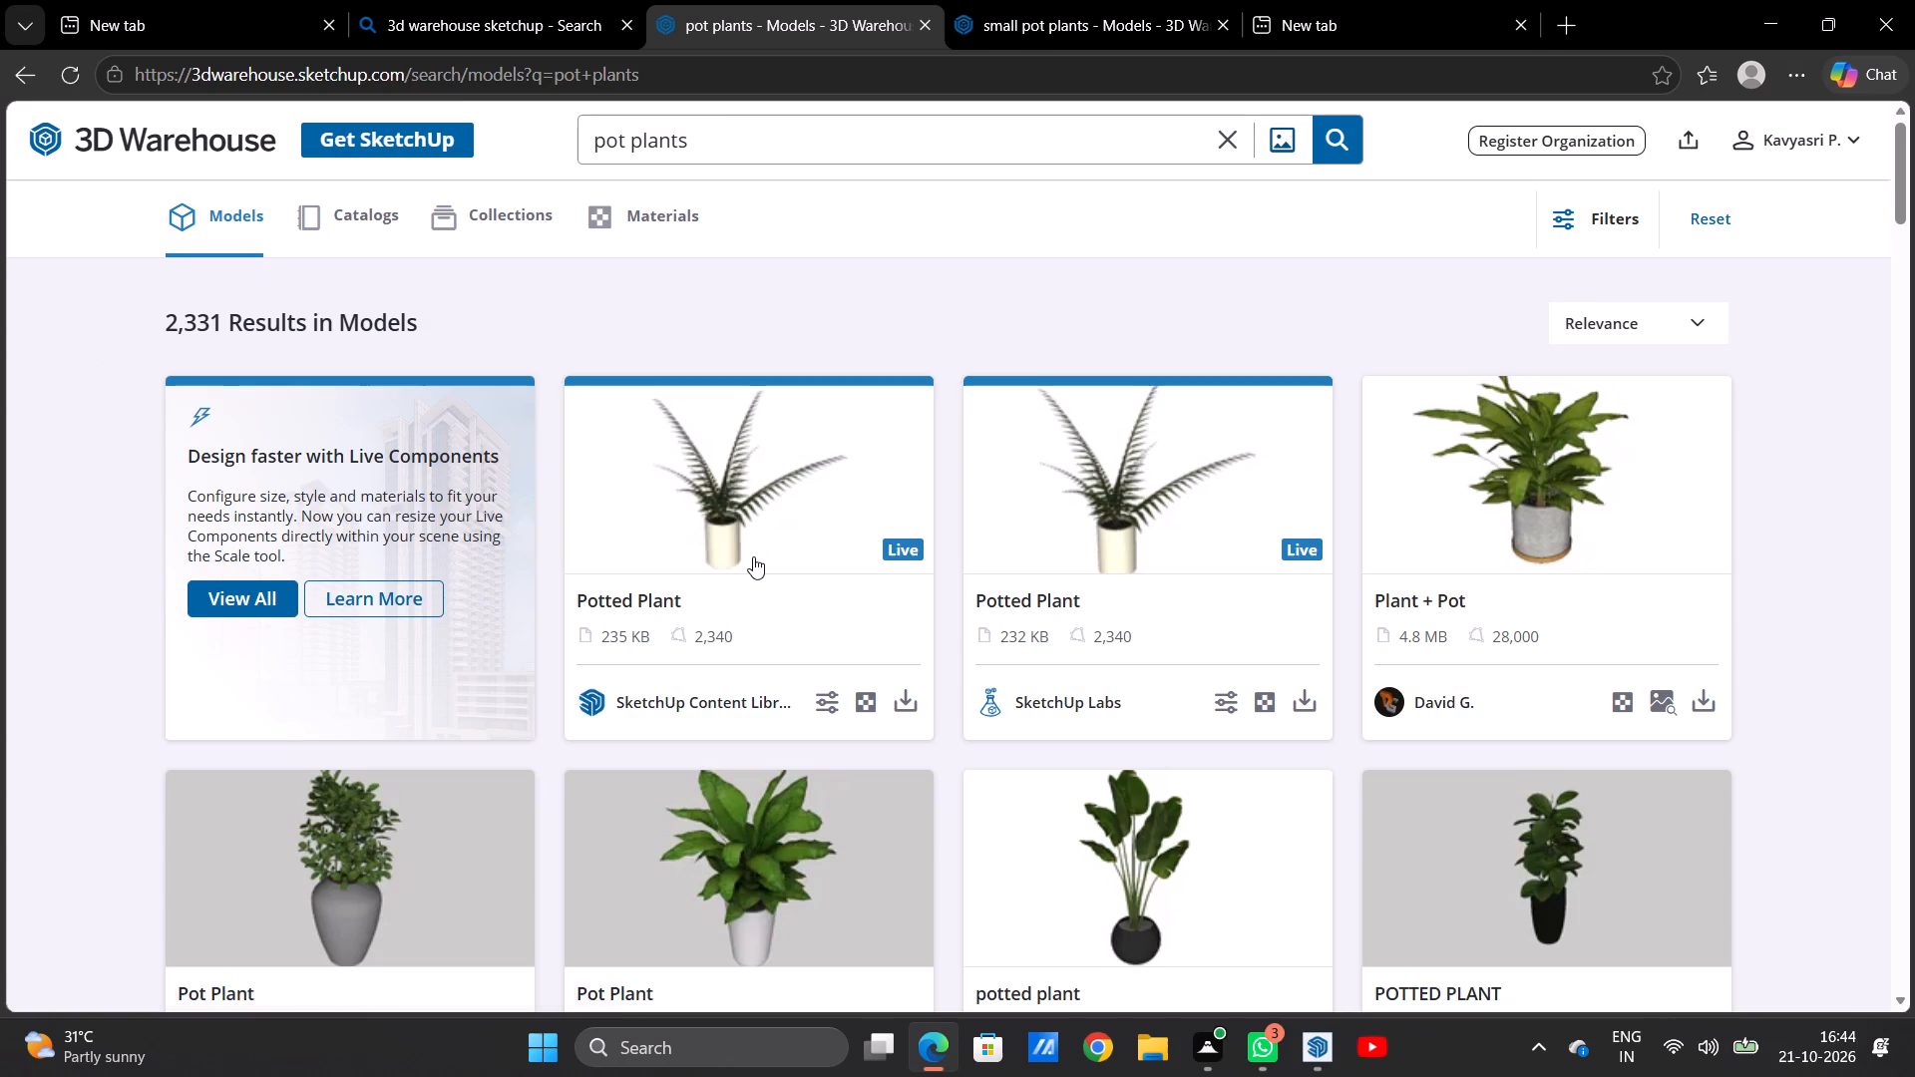
Look through the first batch of pot plant models for one that suits the house's balcony.
scroll(743, 558, "down", 5)
scroll(757, 543, "up", 2)
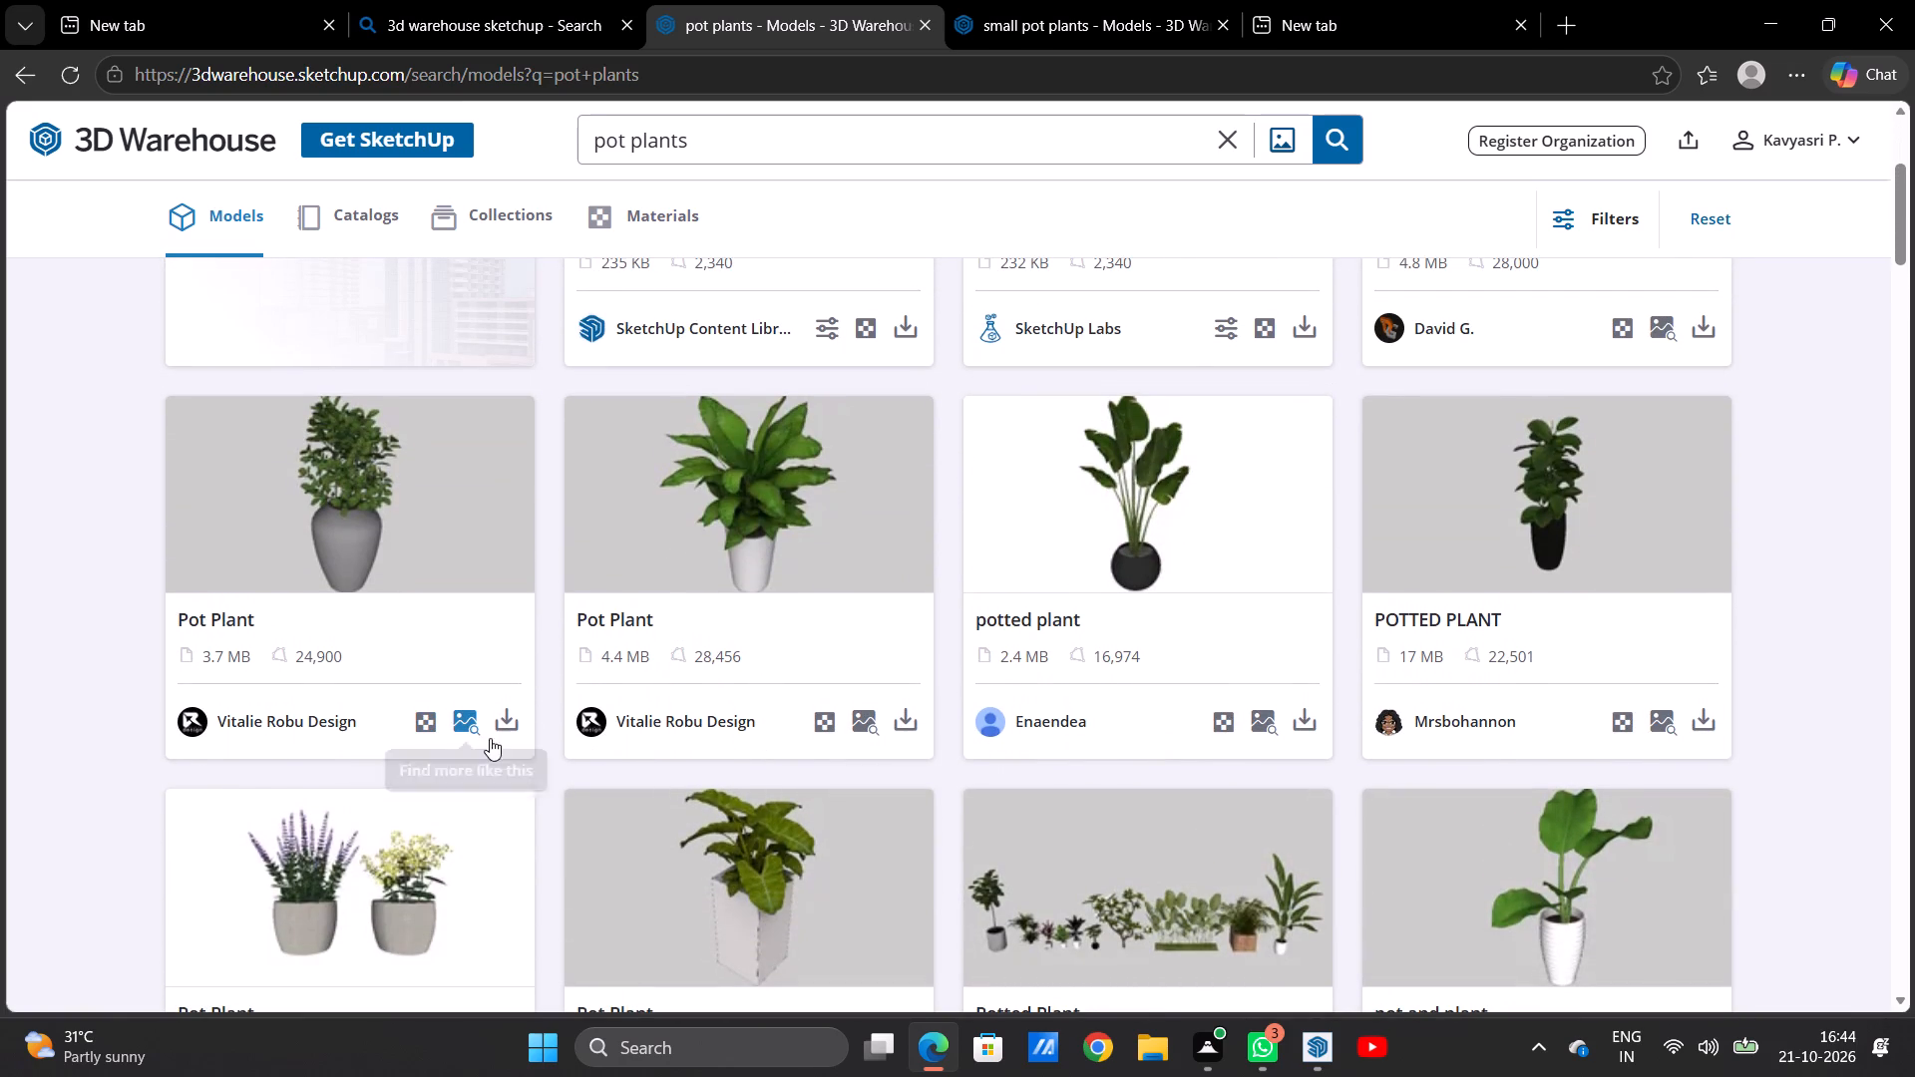
scroll(572, 672, "down", 6)
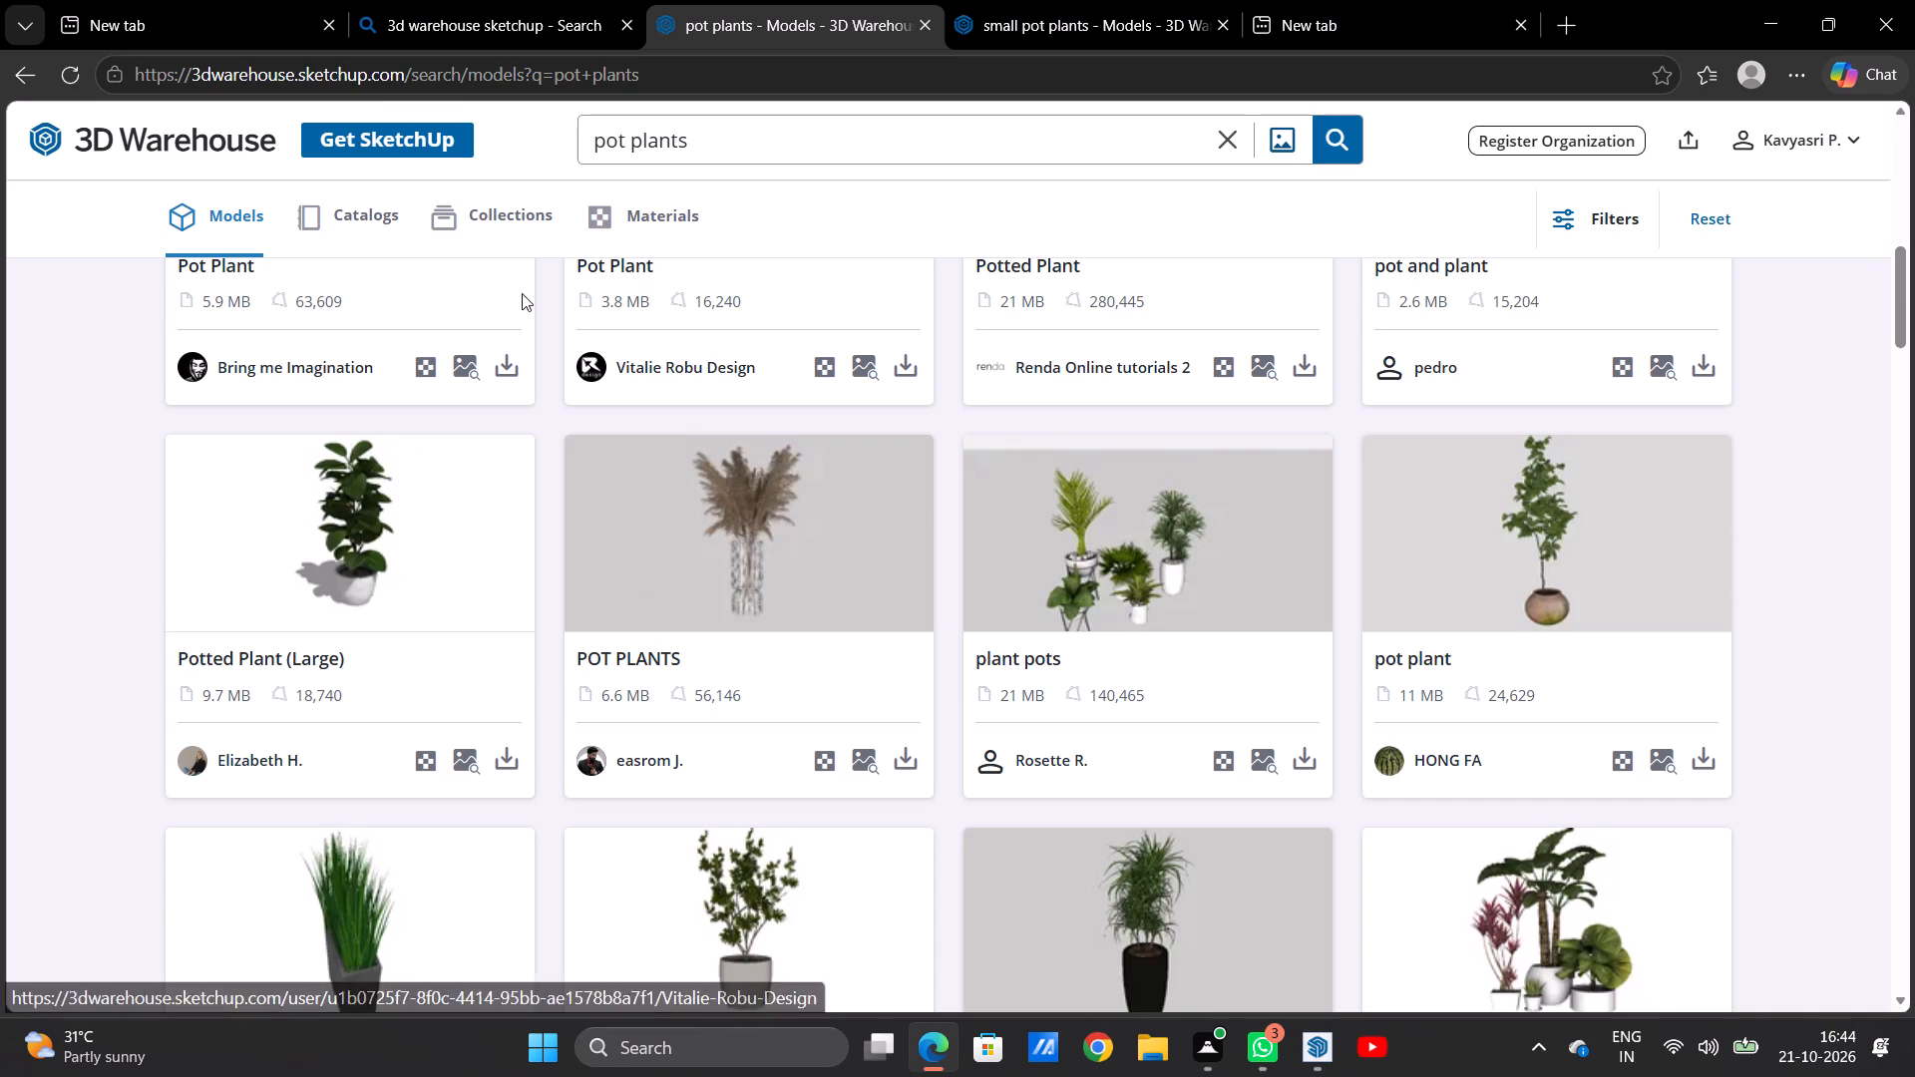
scroll(533, 460, "down", 3)
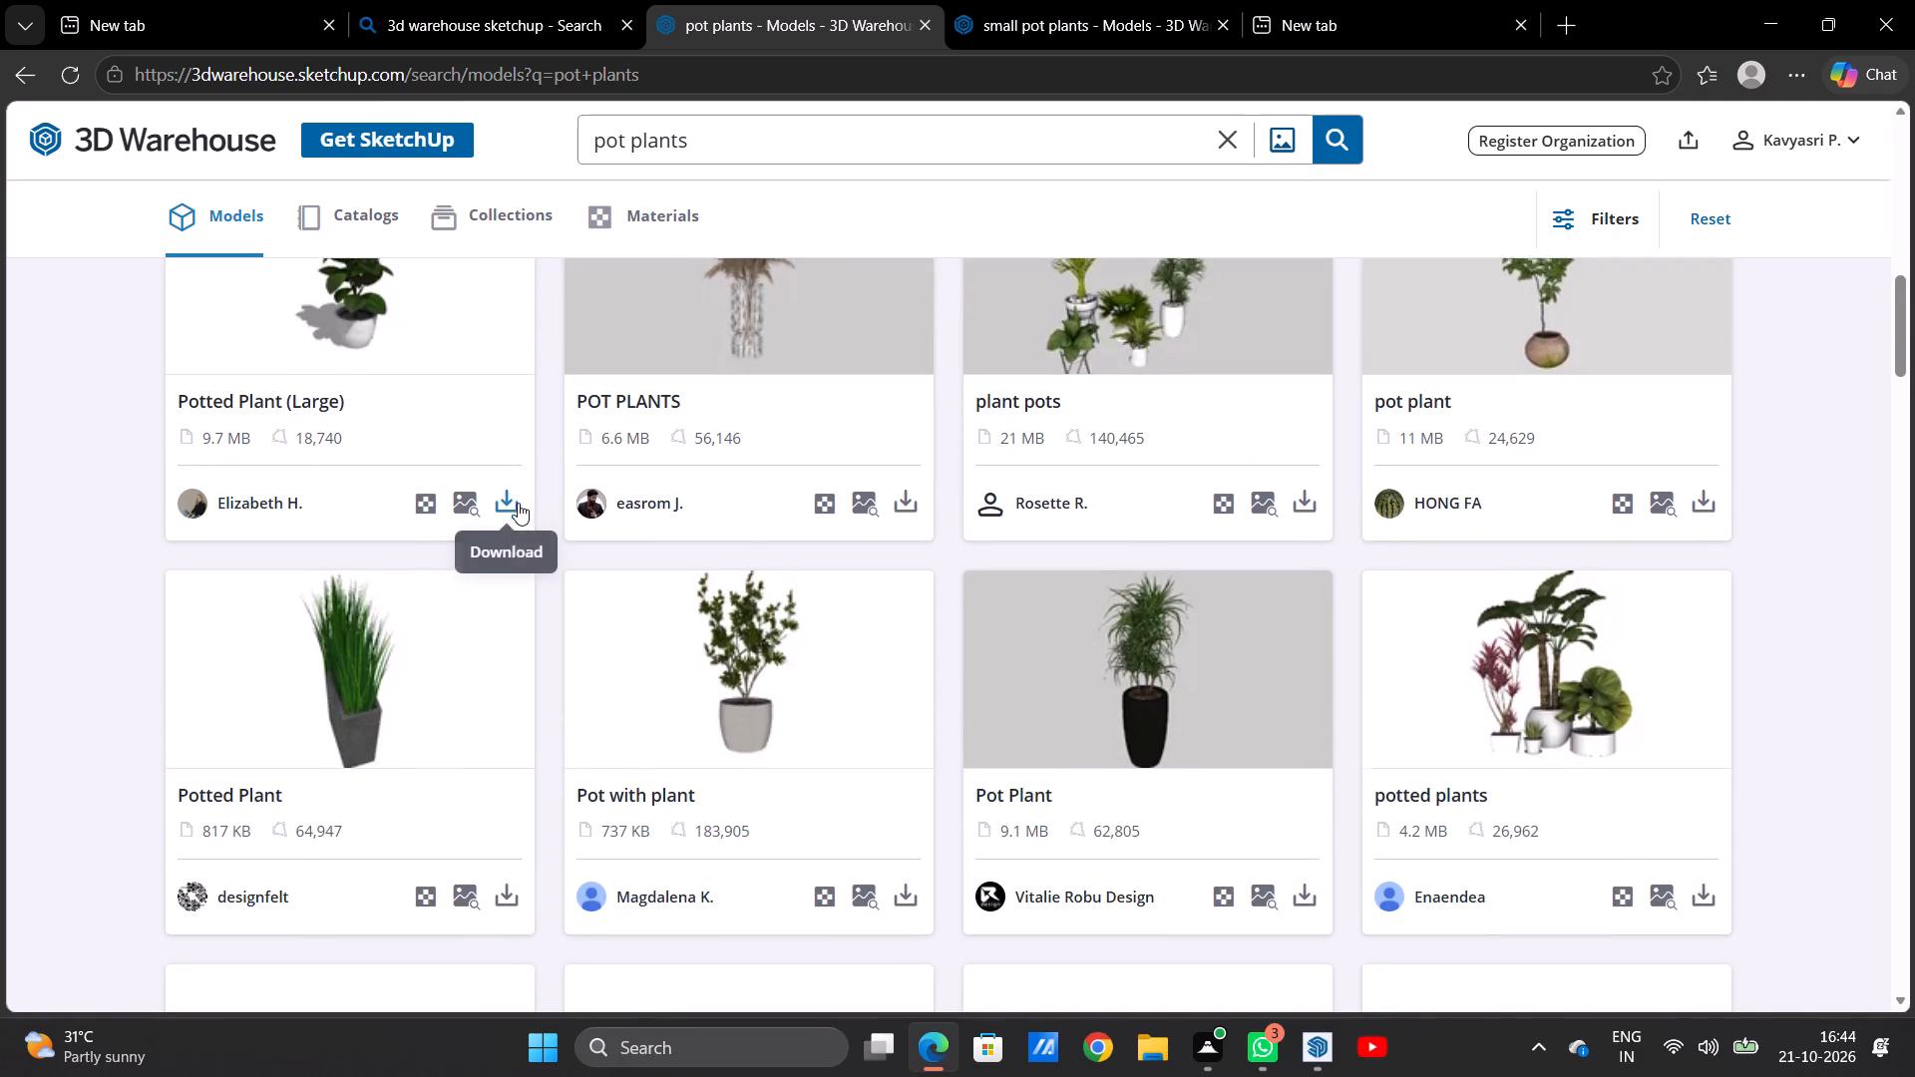
scroll(516, 503, "down", 3)
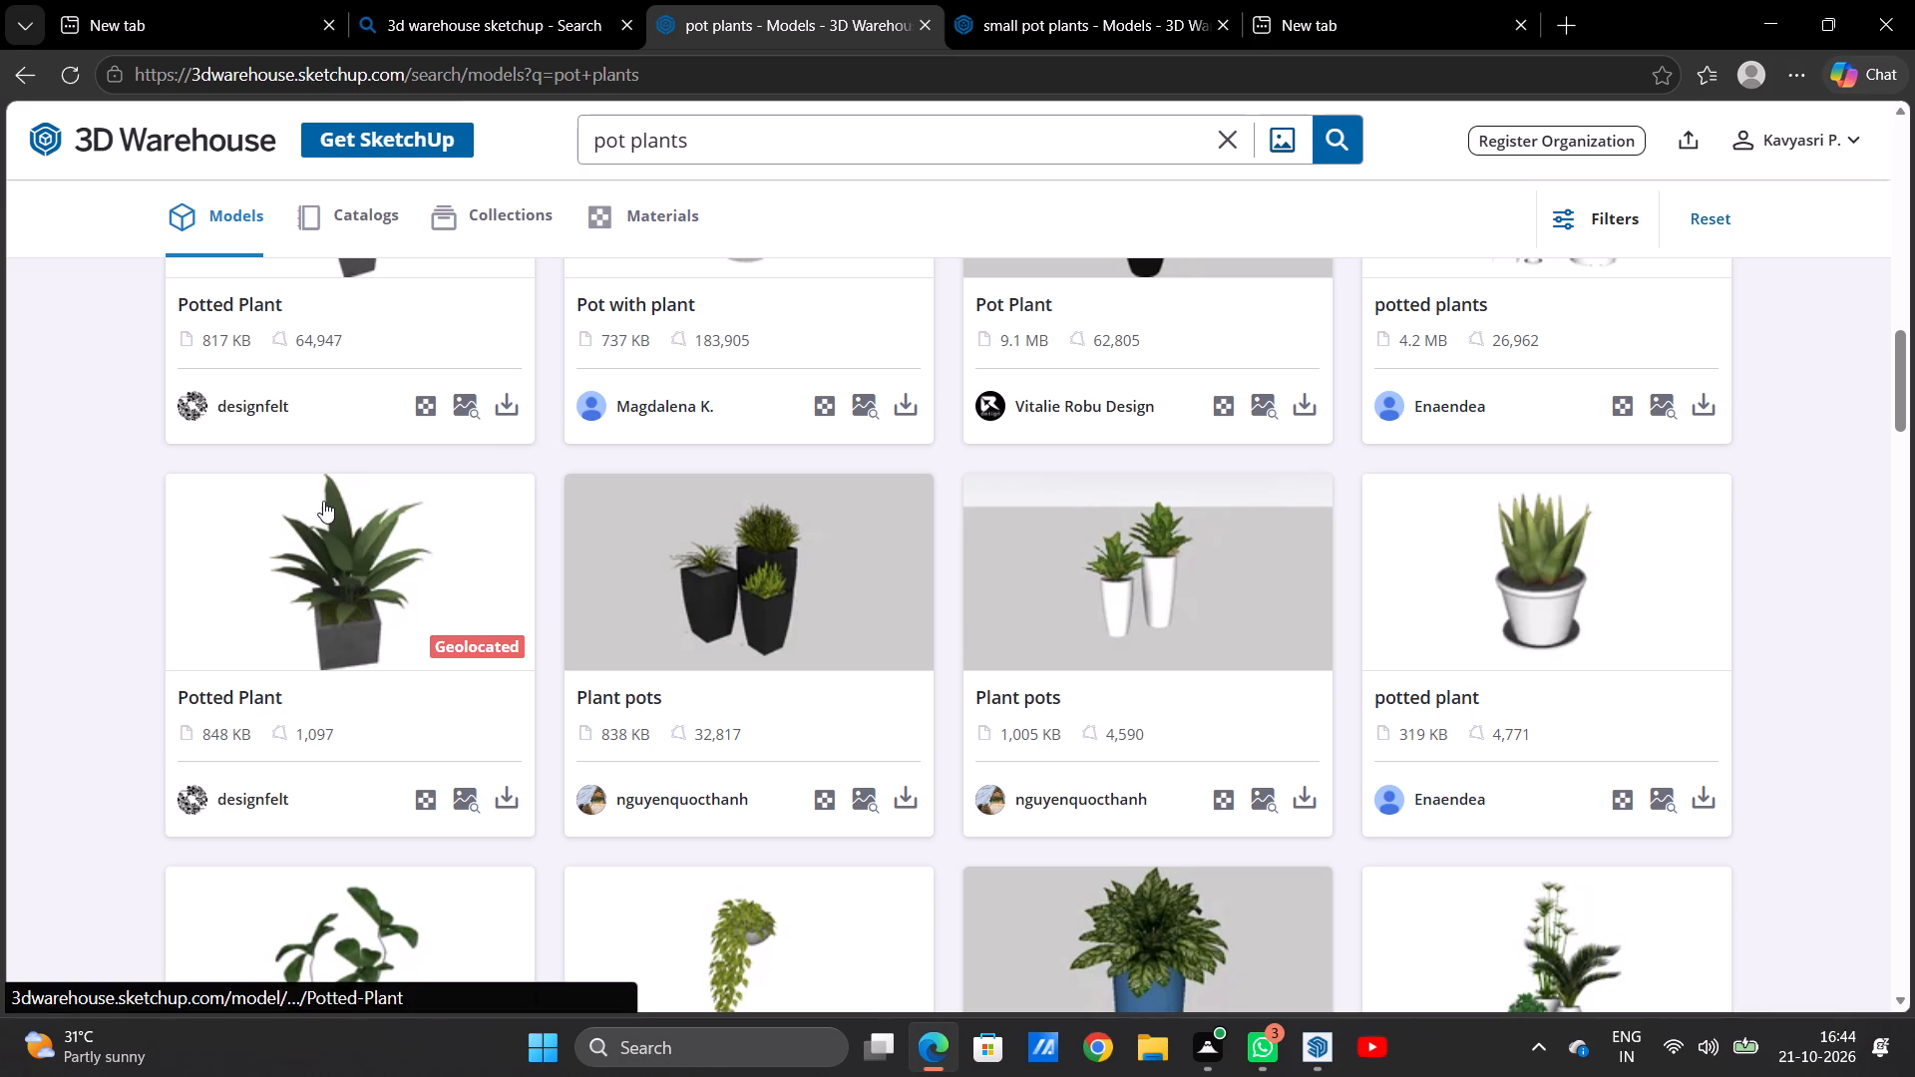
scroll(1089, 588, "down", 6)
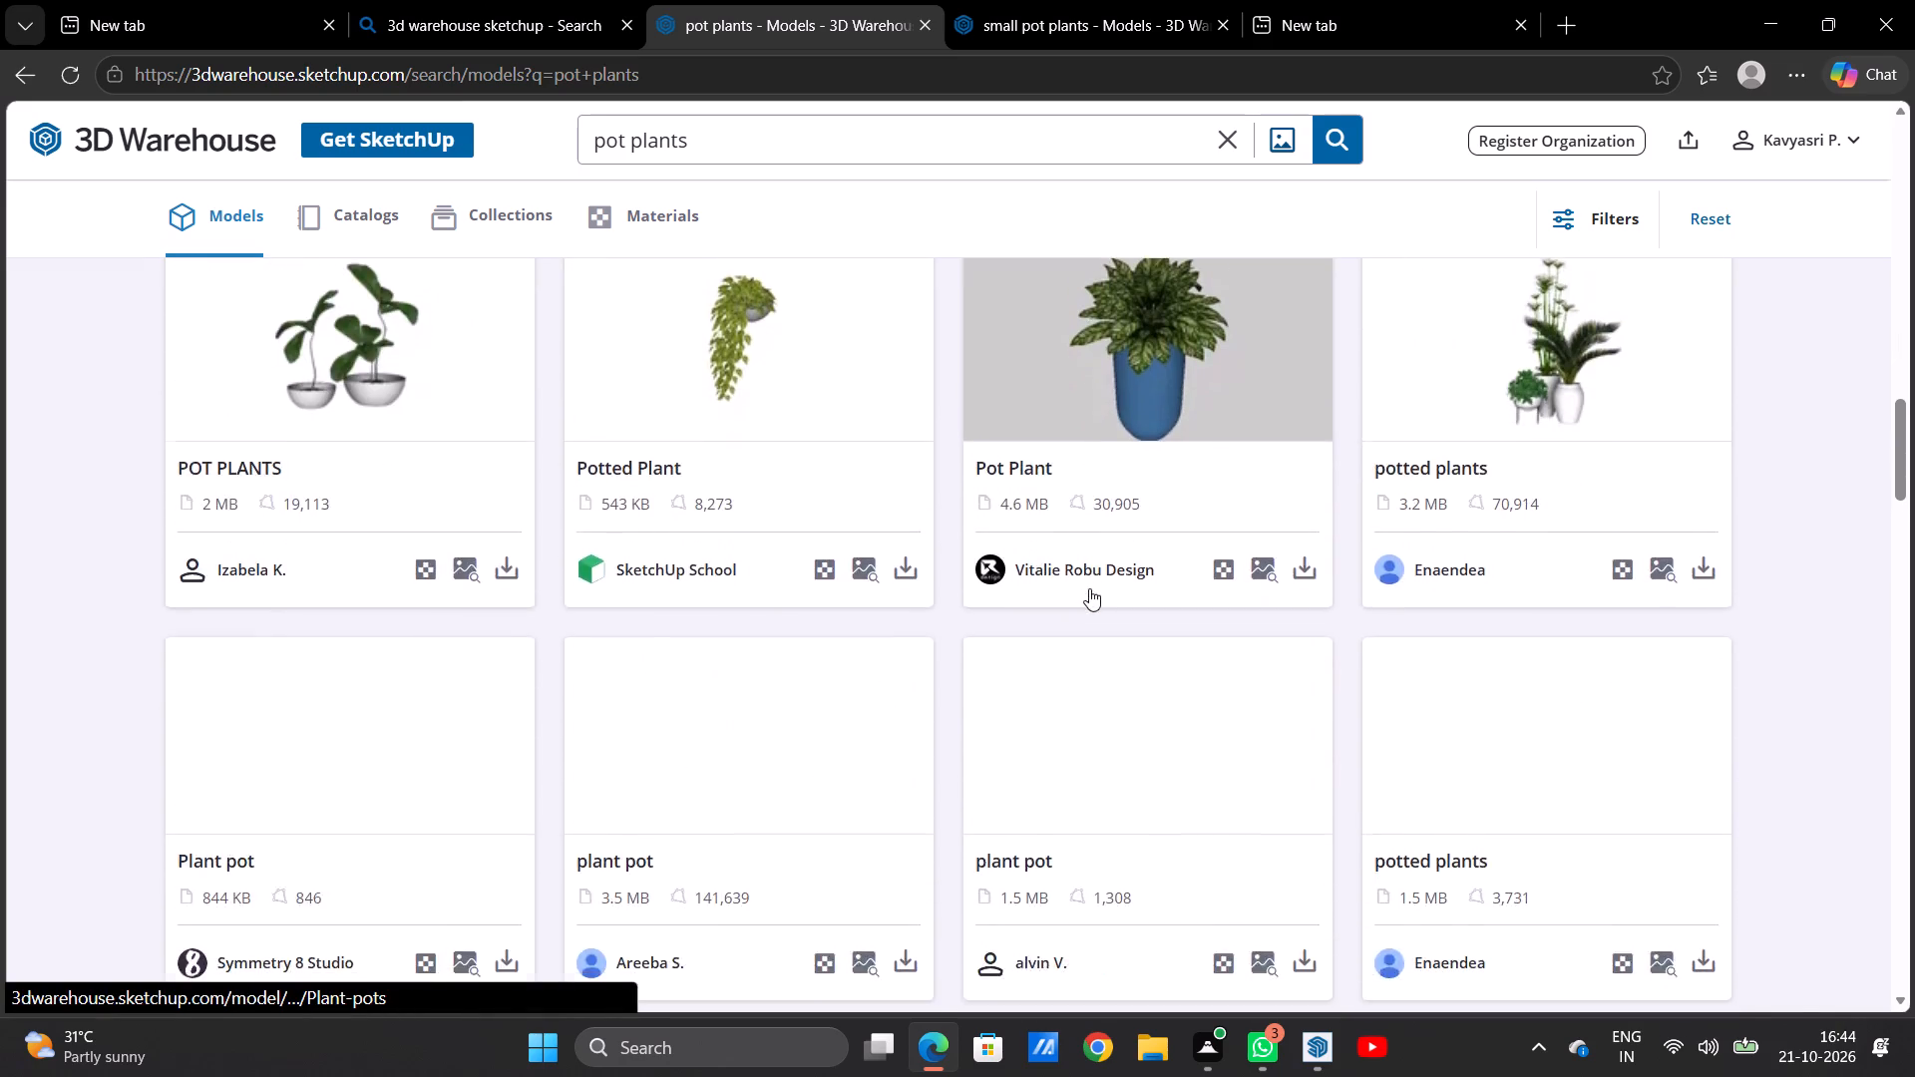
scroll(1089, 588, "down", 1)
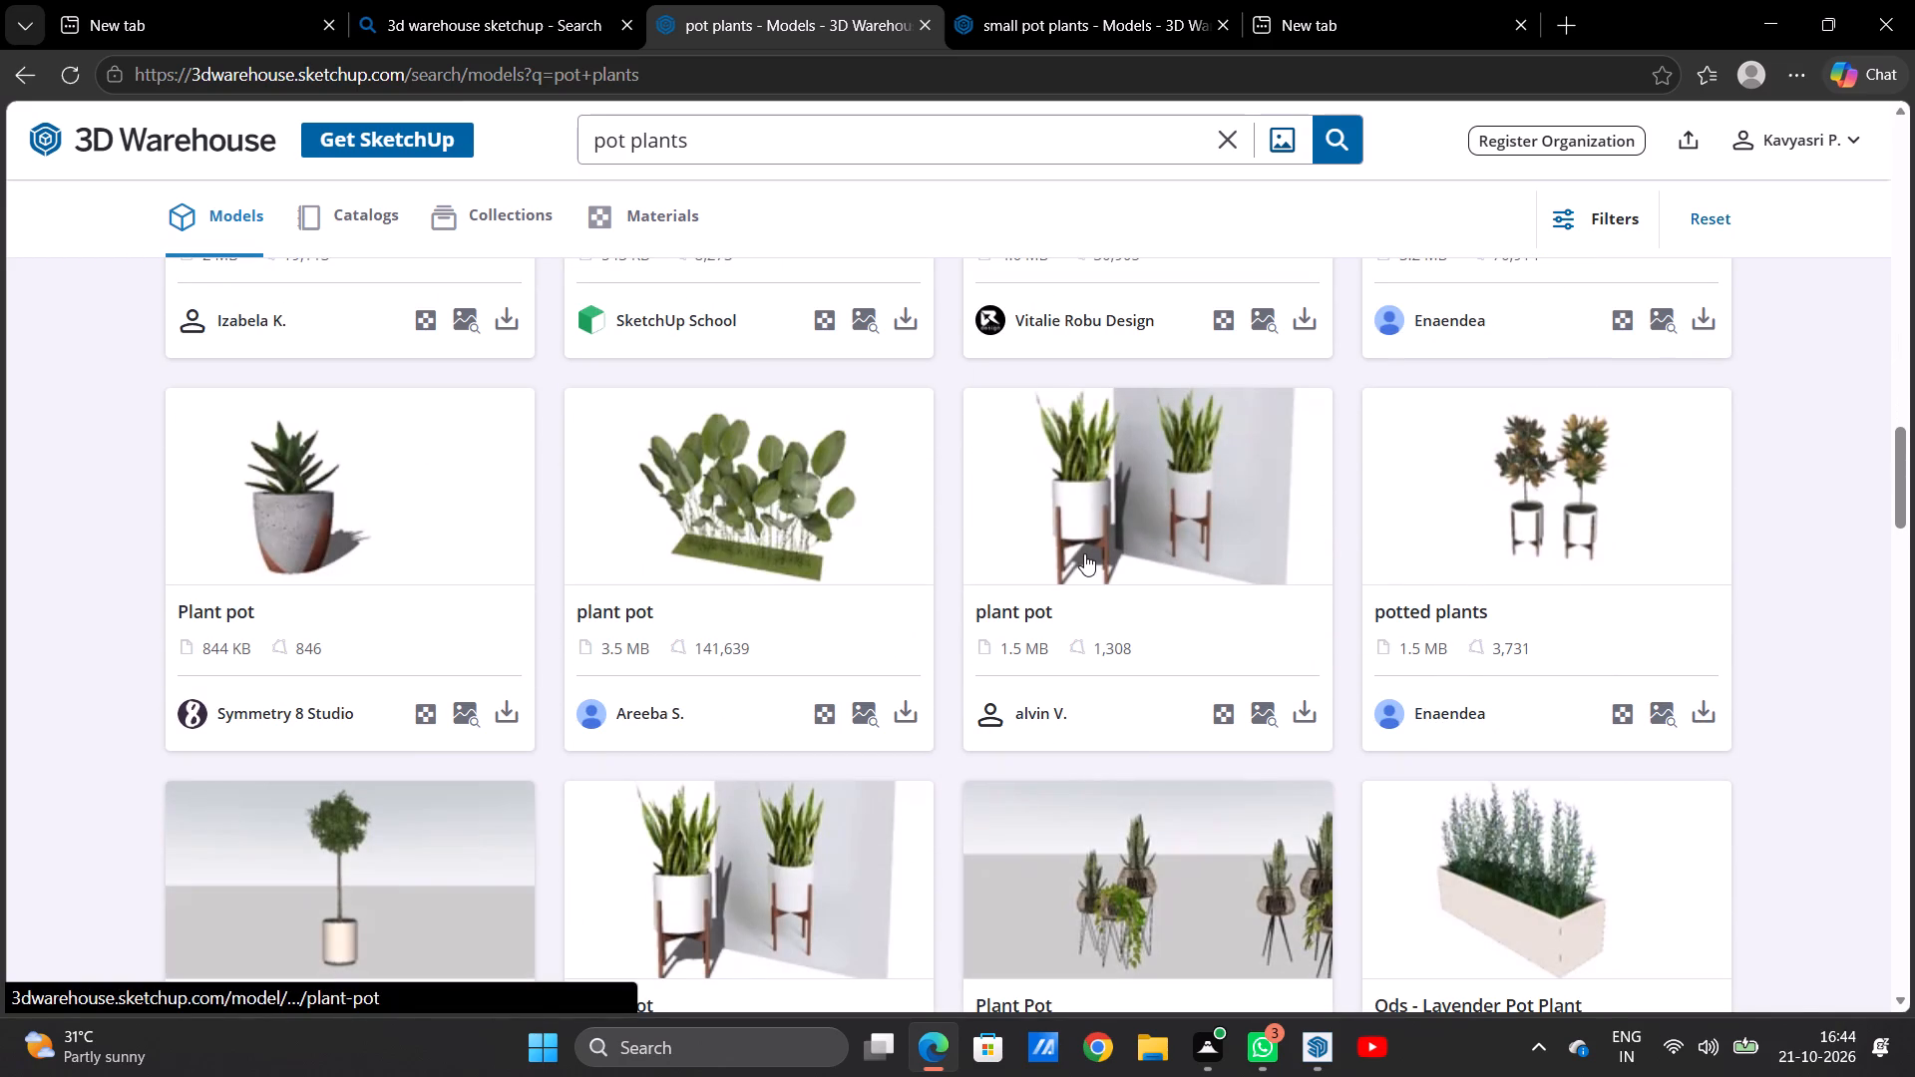
scroll(1084, 553, "down", 9)
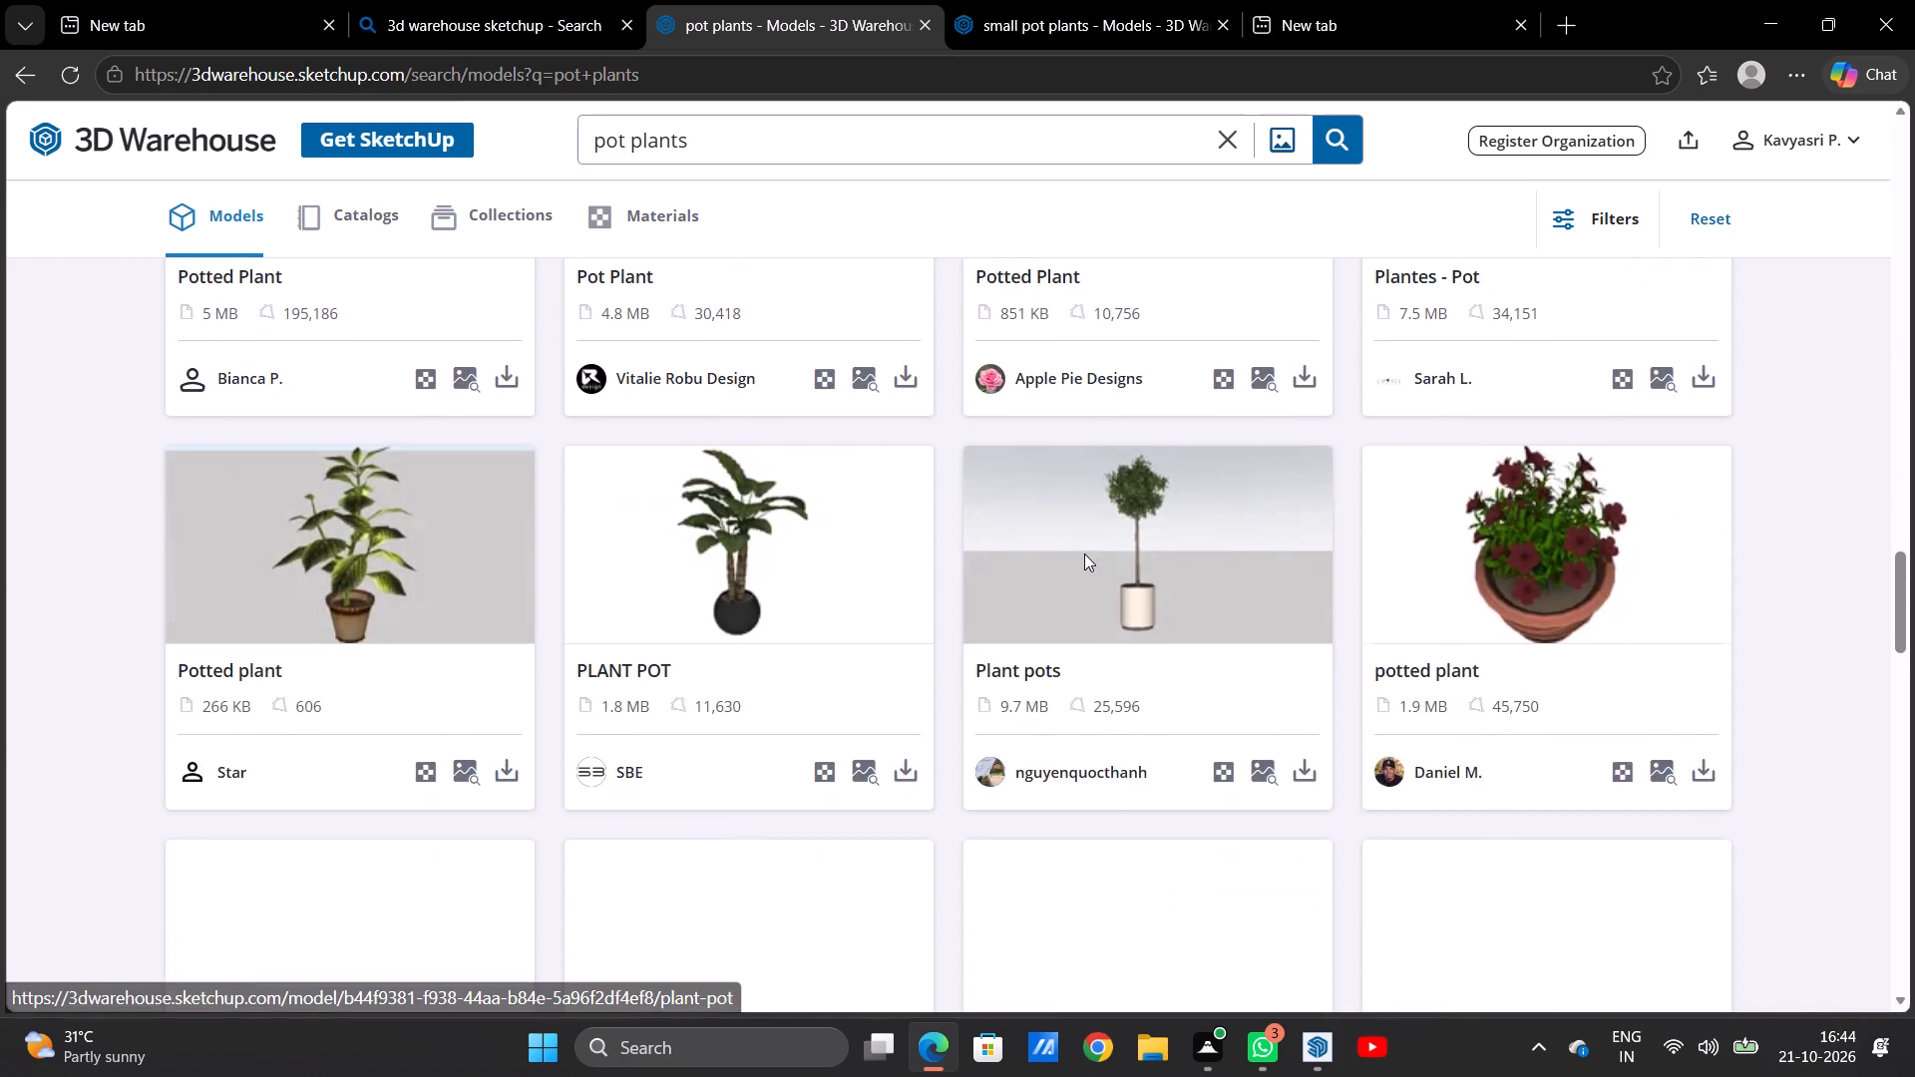
scroll(1084, 553, "up", 4)
scroll(1084, 553, "down", 4)
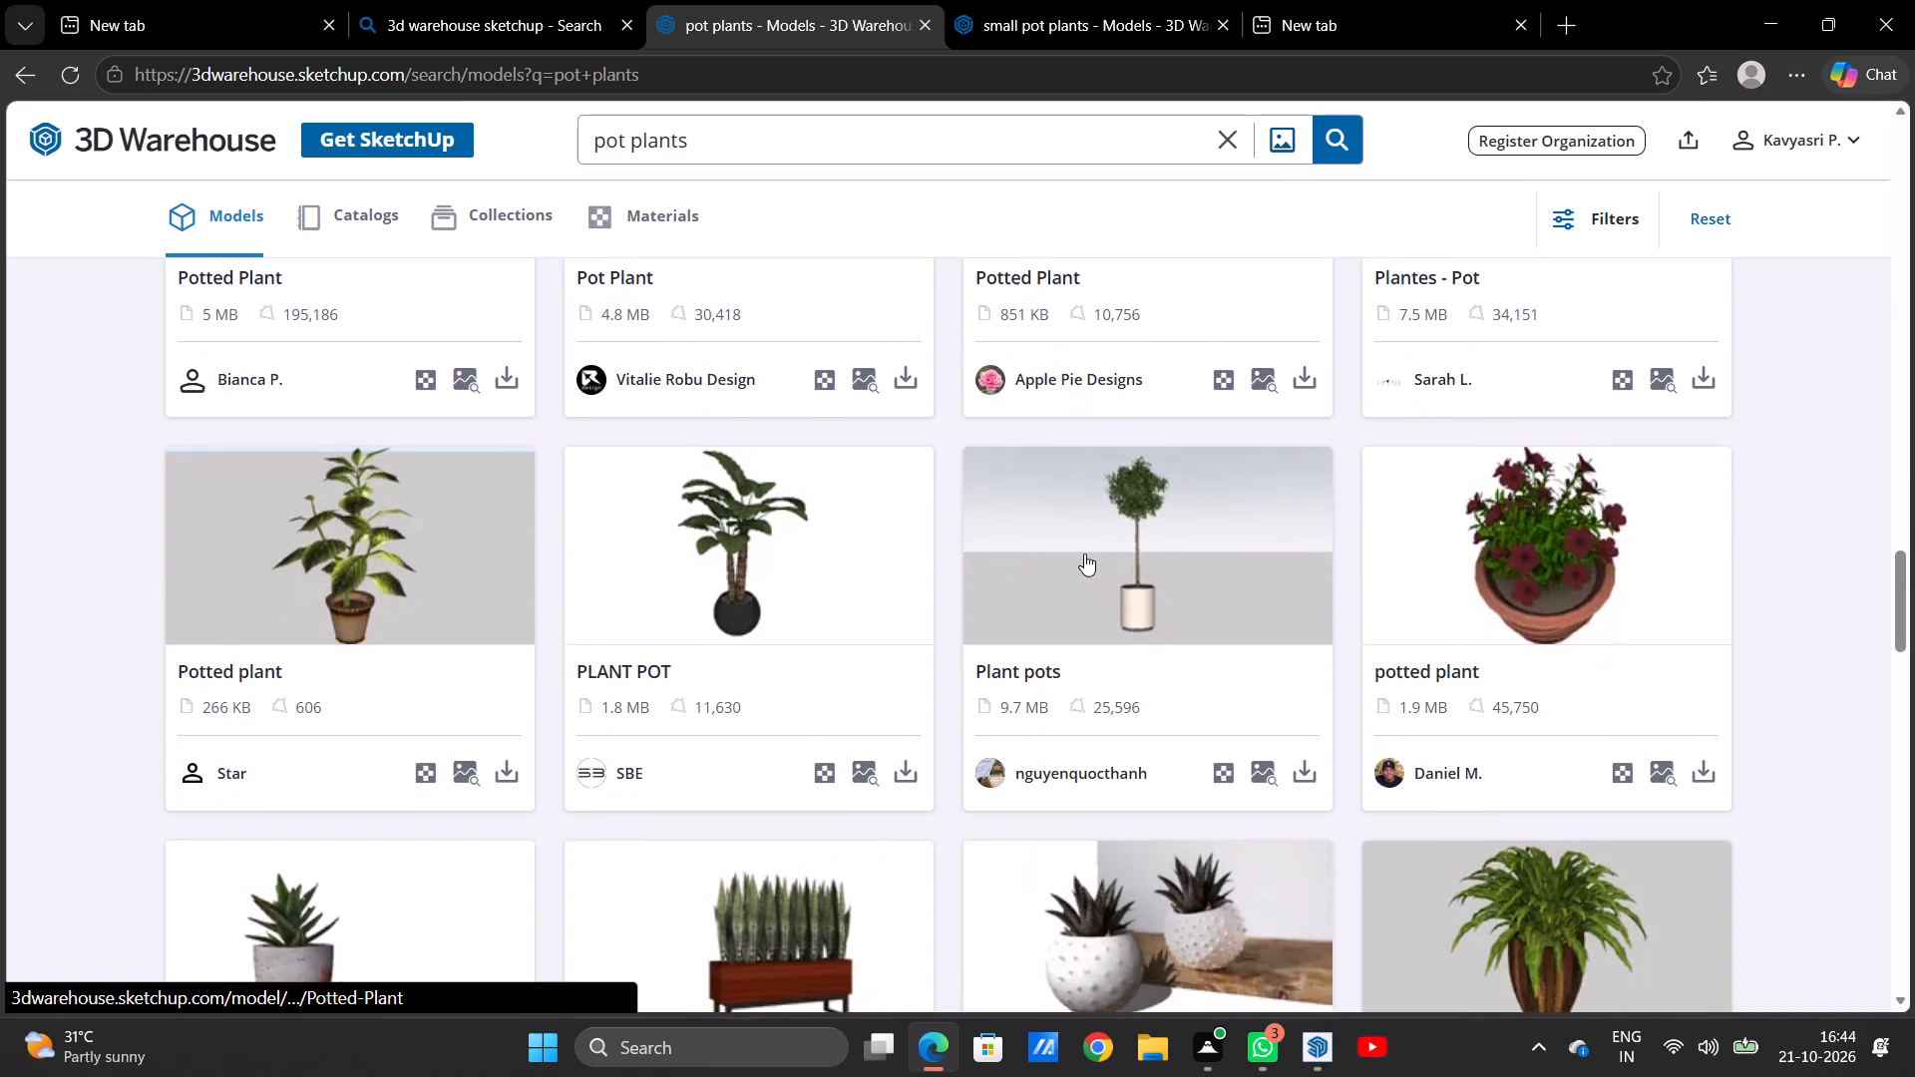
scroll(1084, 553, "down", 4)
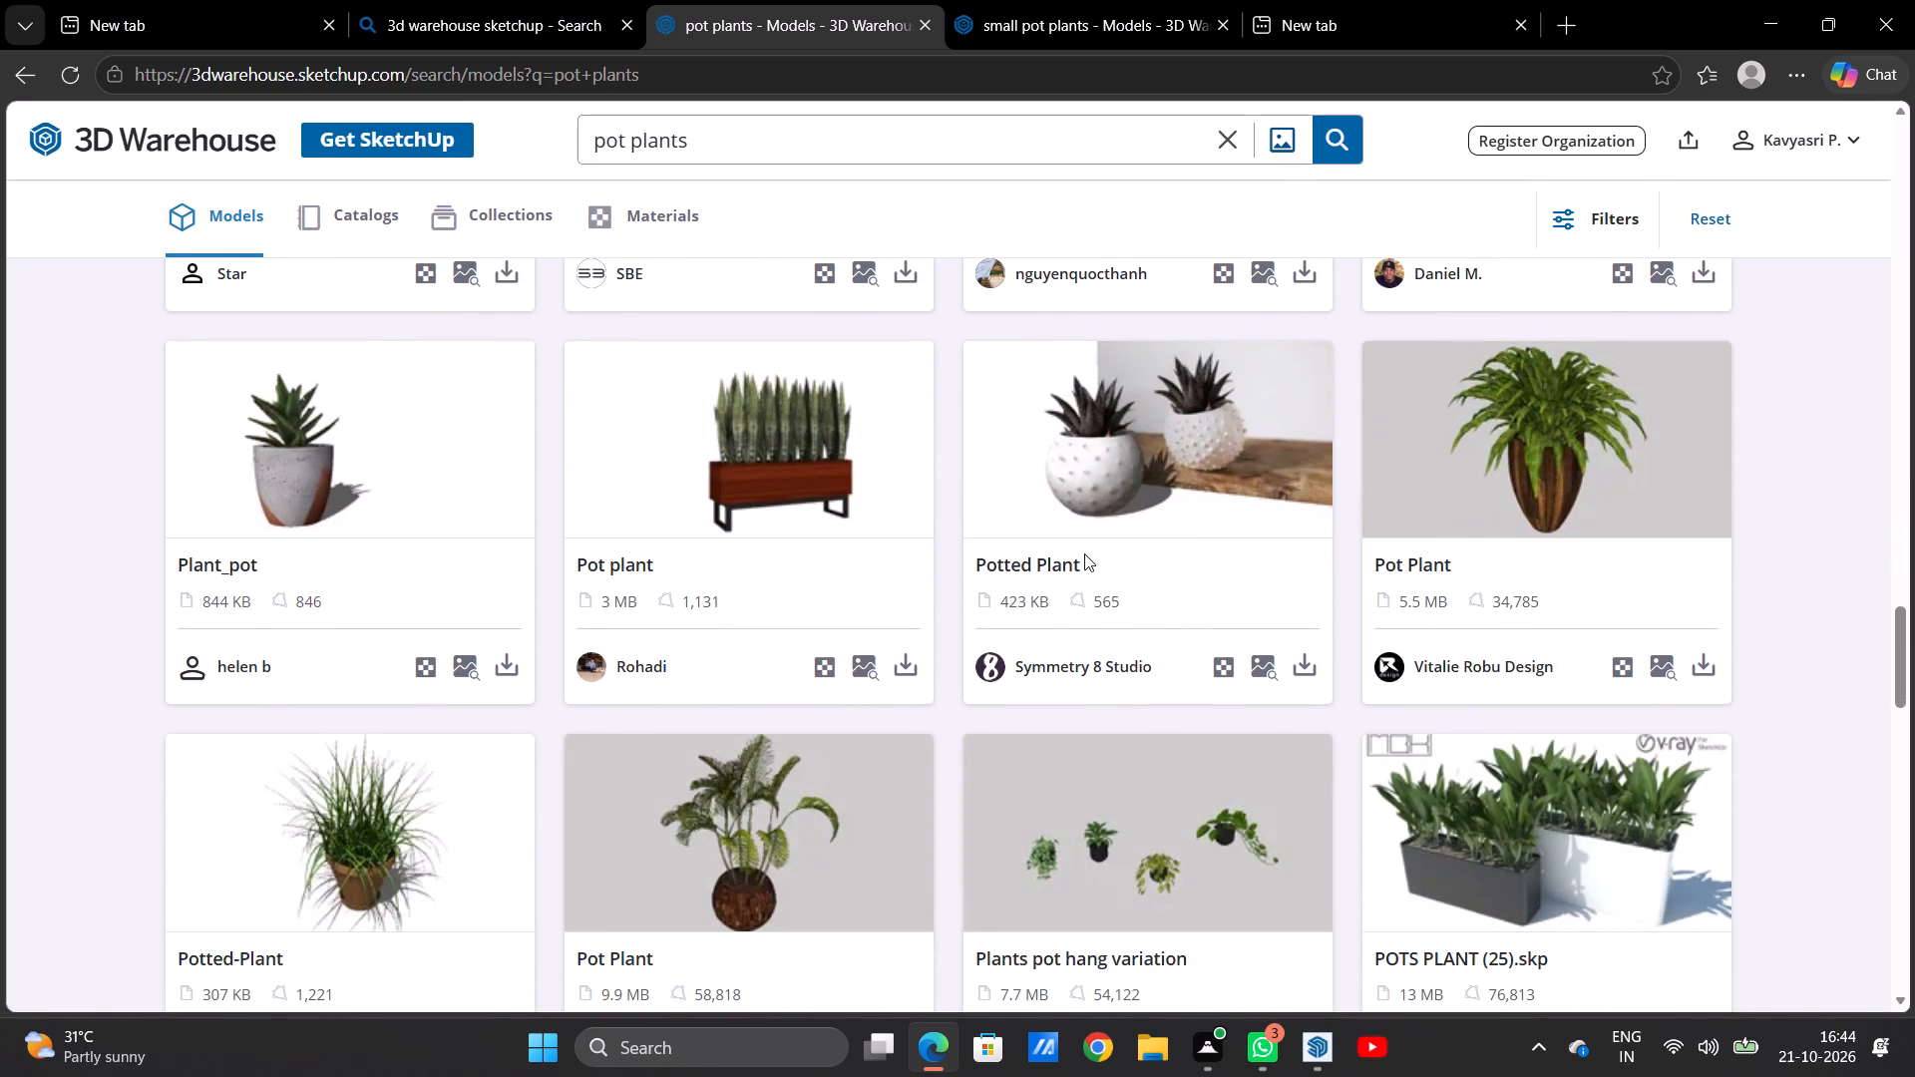
scroll(1084, 553, "down", 5)
scroll(1084, 553, "up", 1)
scroll(1084, 553, "down", 2)
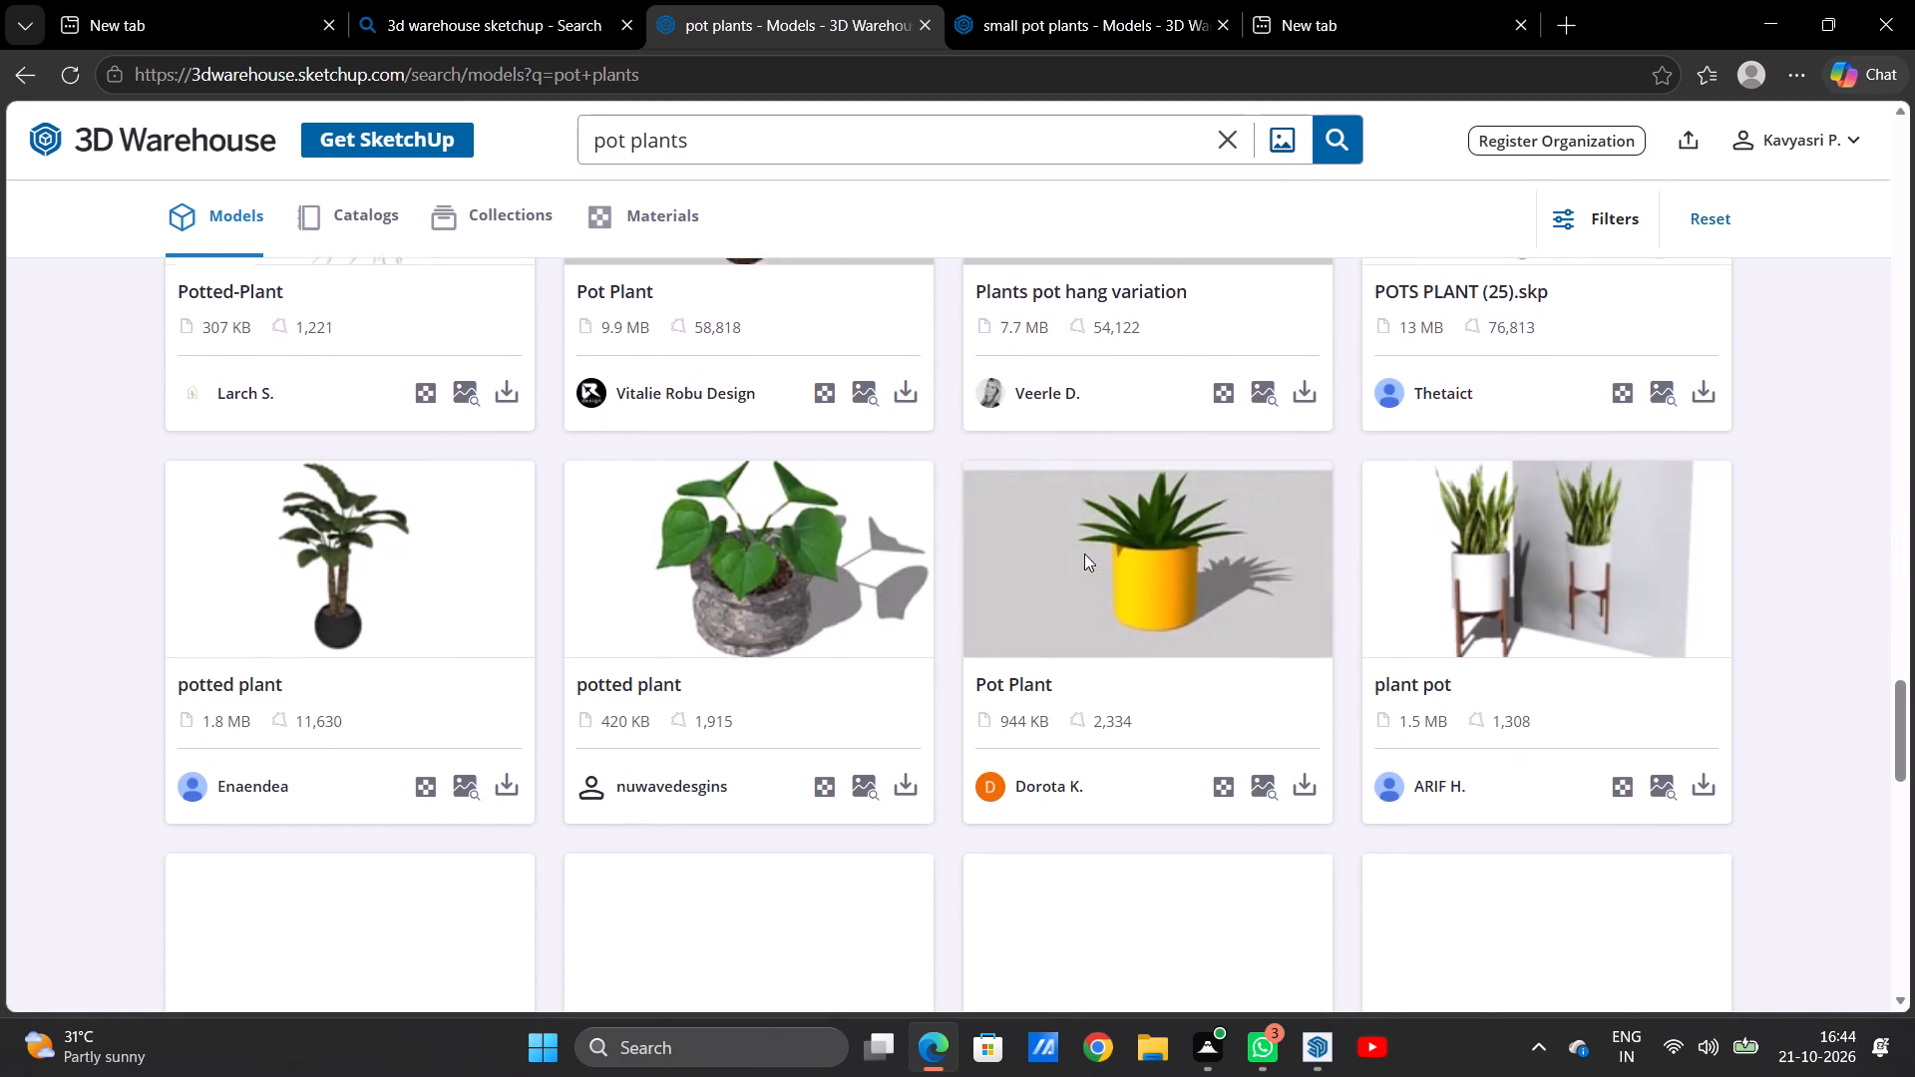
scroll(1084, 553, "down", 8)
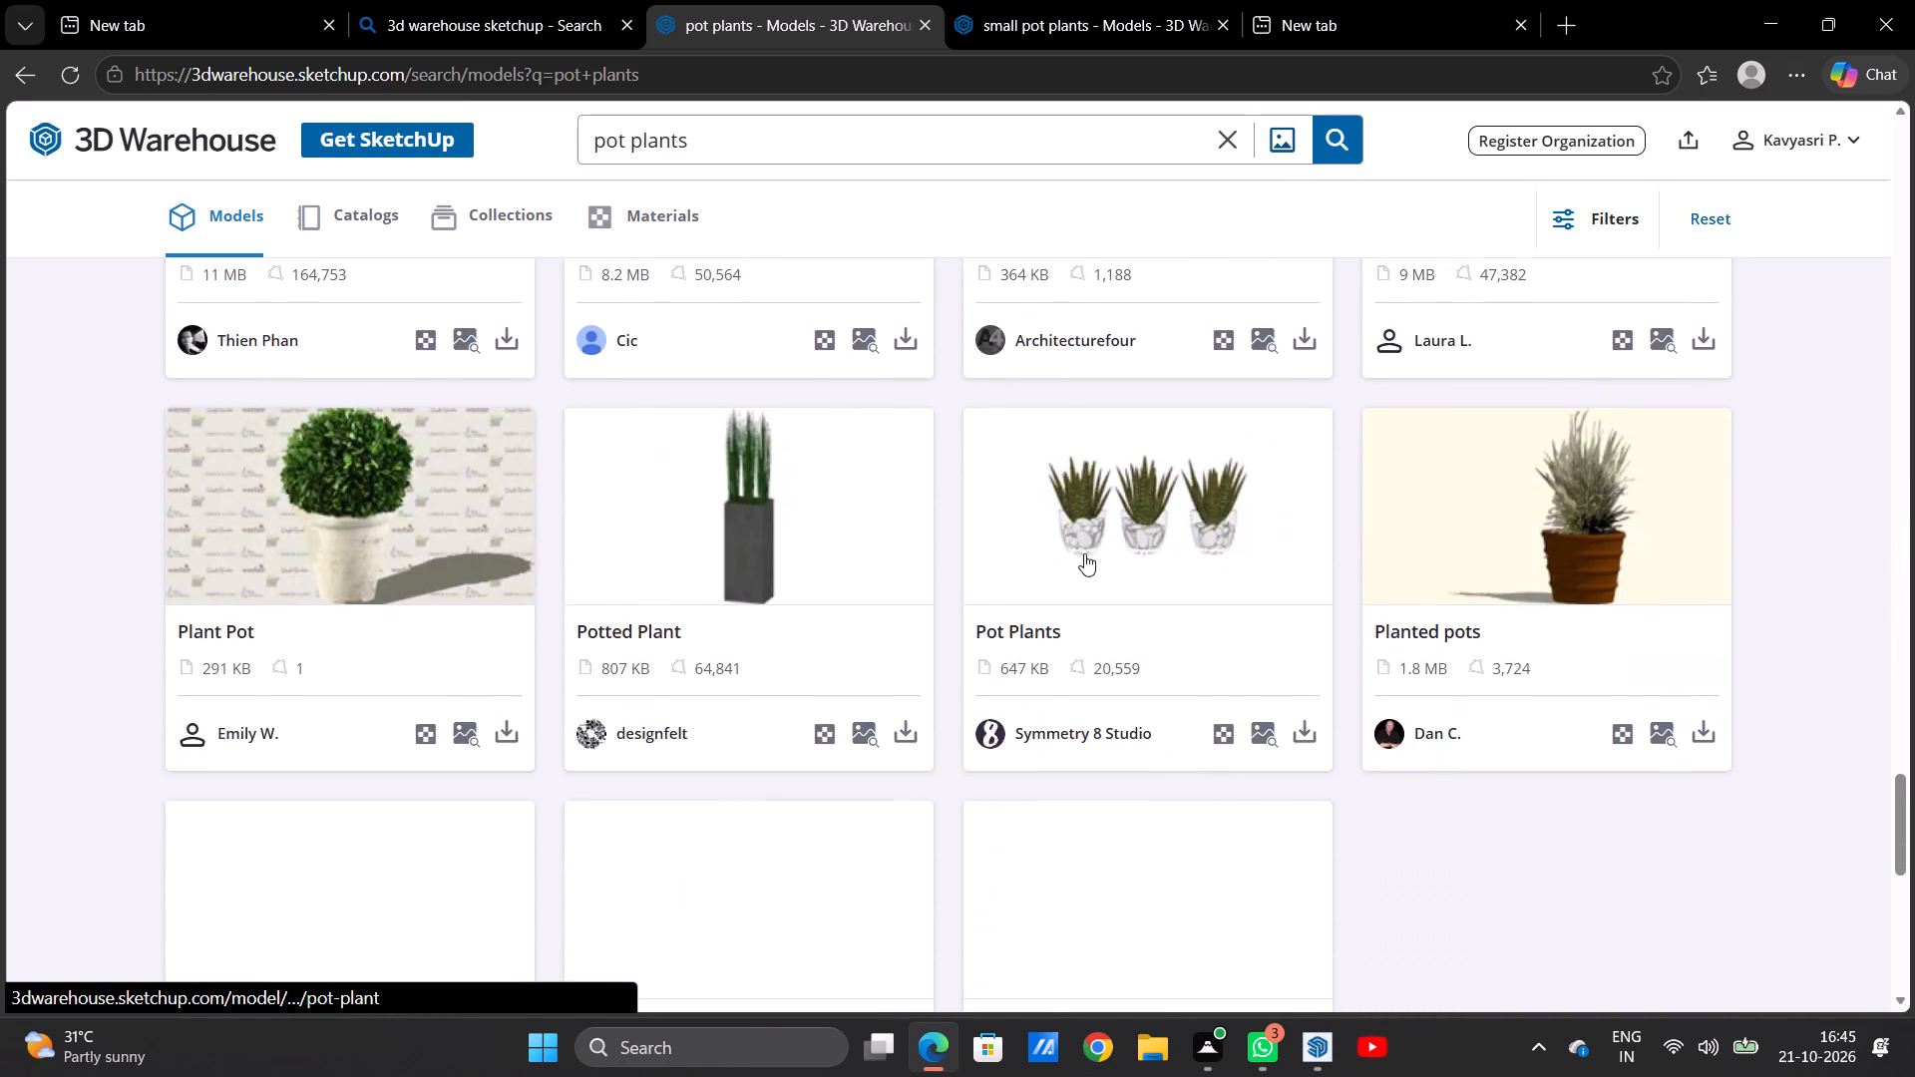
scroll(1084, 553, "down", 2)
scroll(1084, 553, "up", 2)
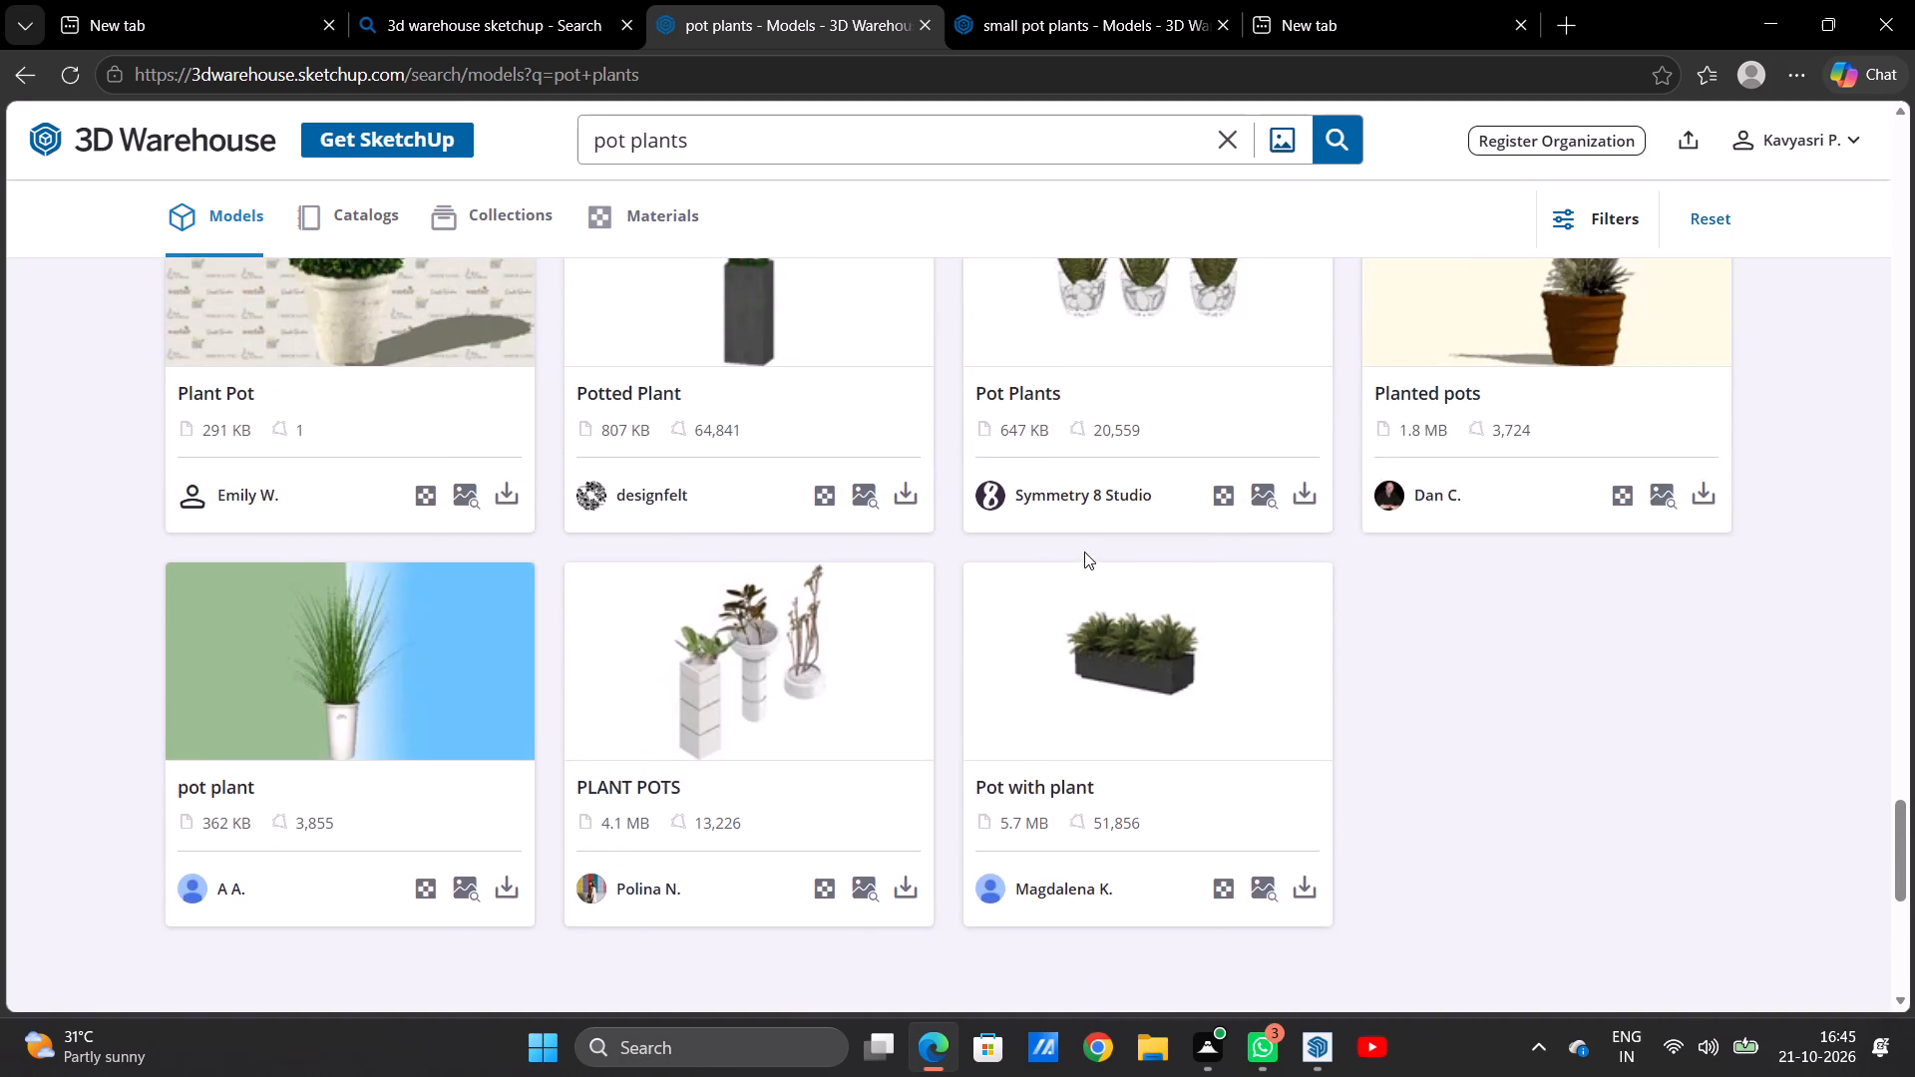
scroll(1084, 551, "up", 7)
scroll(1084, 551, "down", 6)
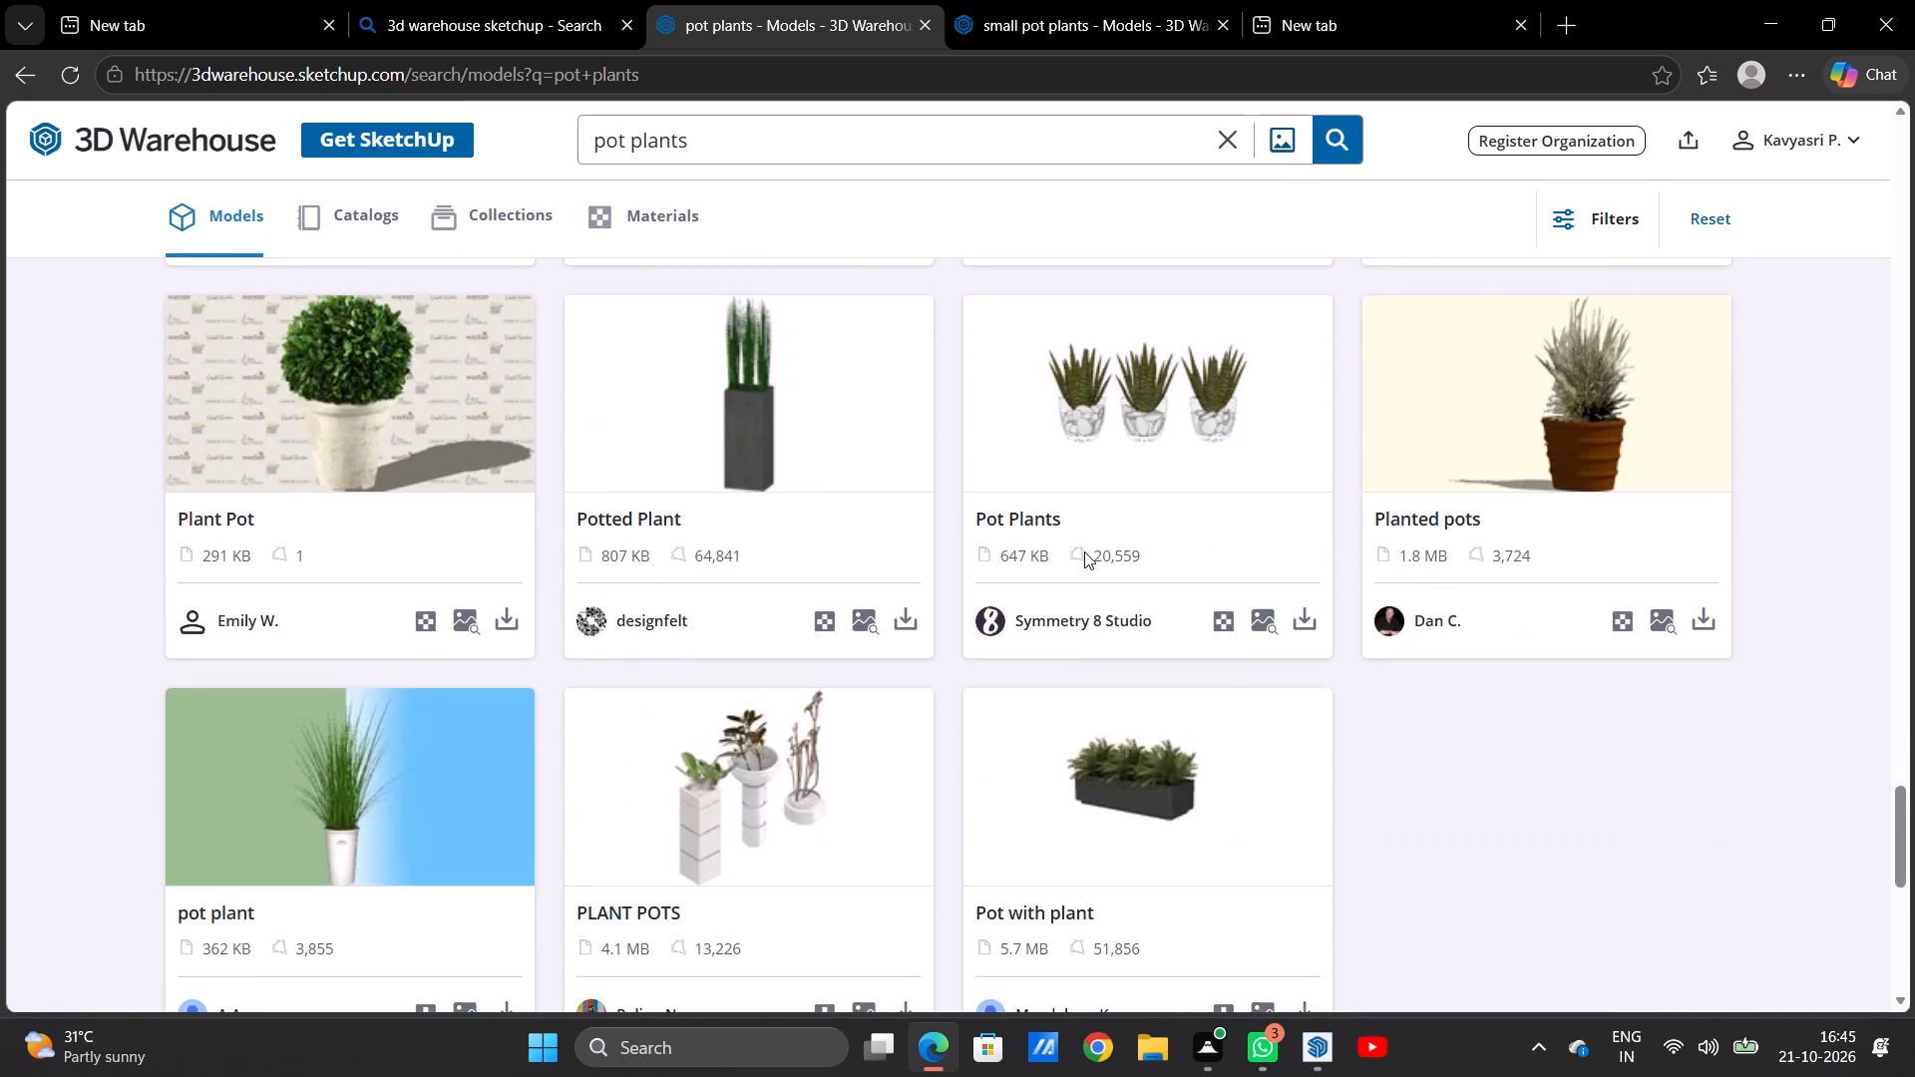
scroll(1084, 551, "down", 5)
Load more pot plant results and look through the additional models for one that suits the balcony.
left_click(983, 553)
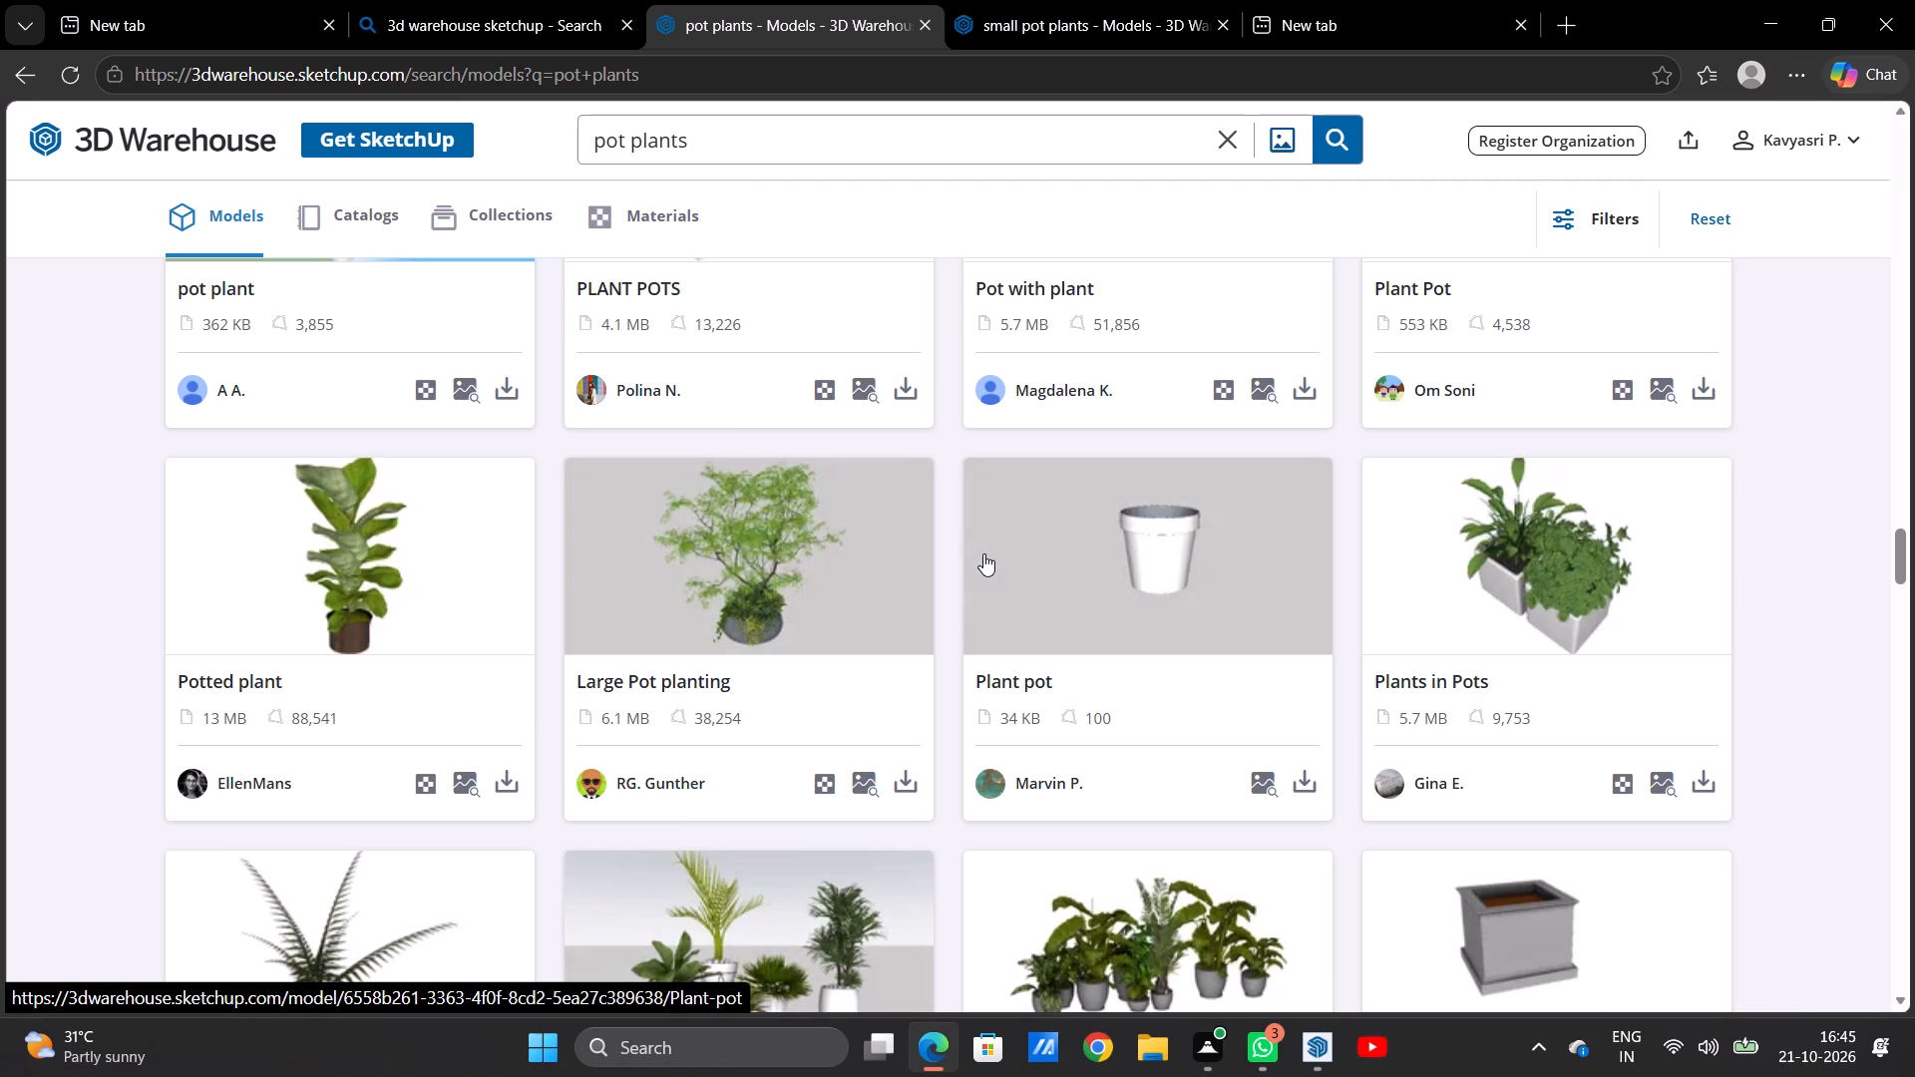
scroll(983, 553, "down", 2)
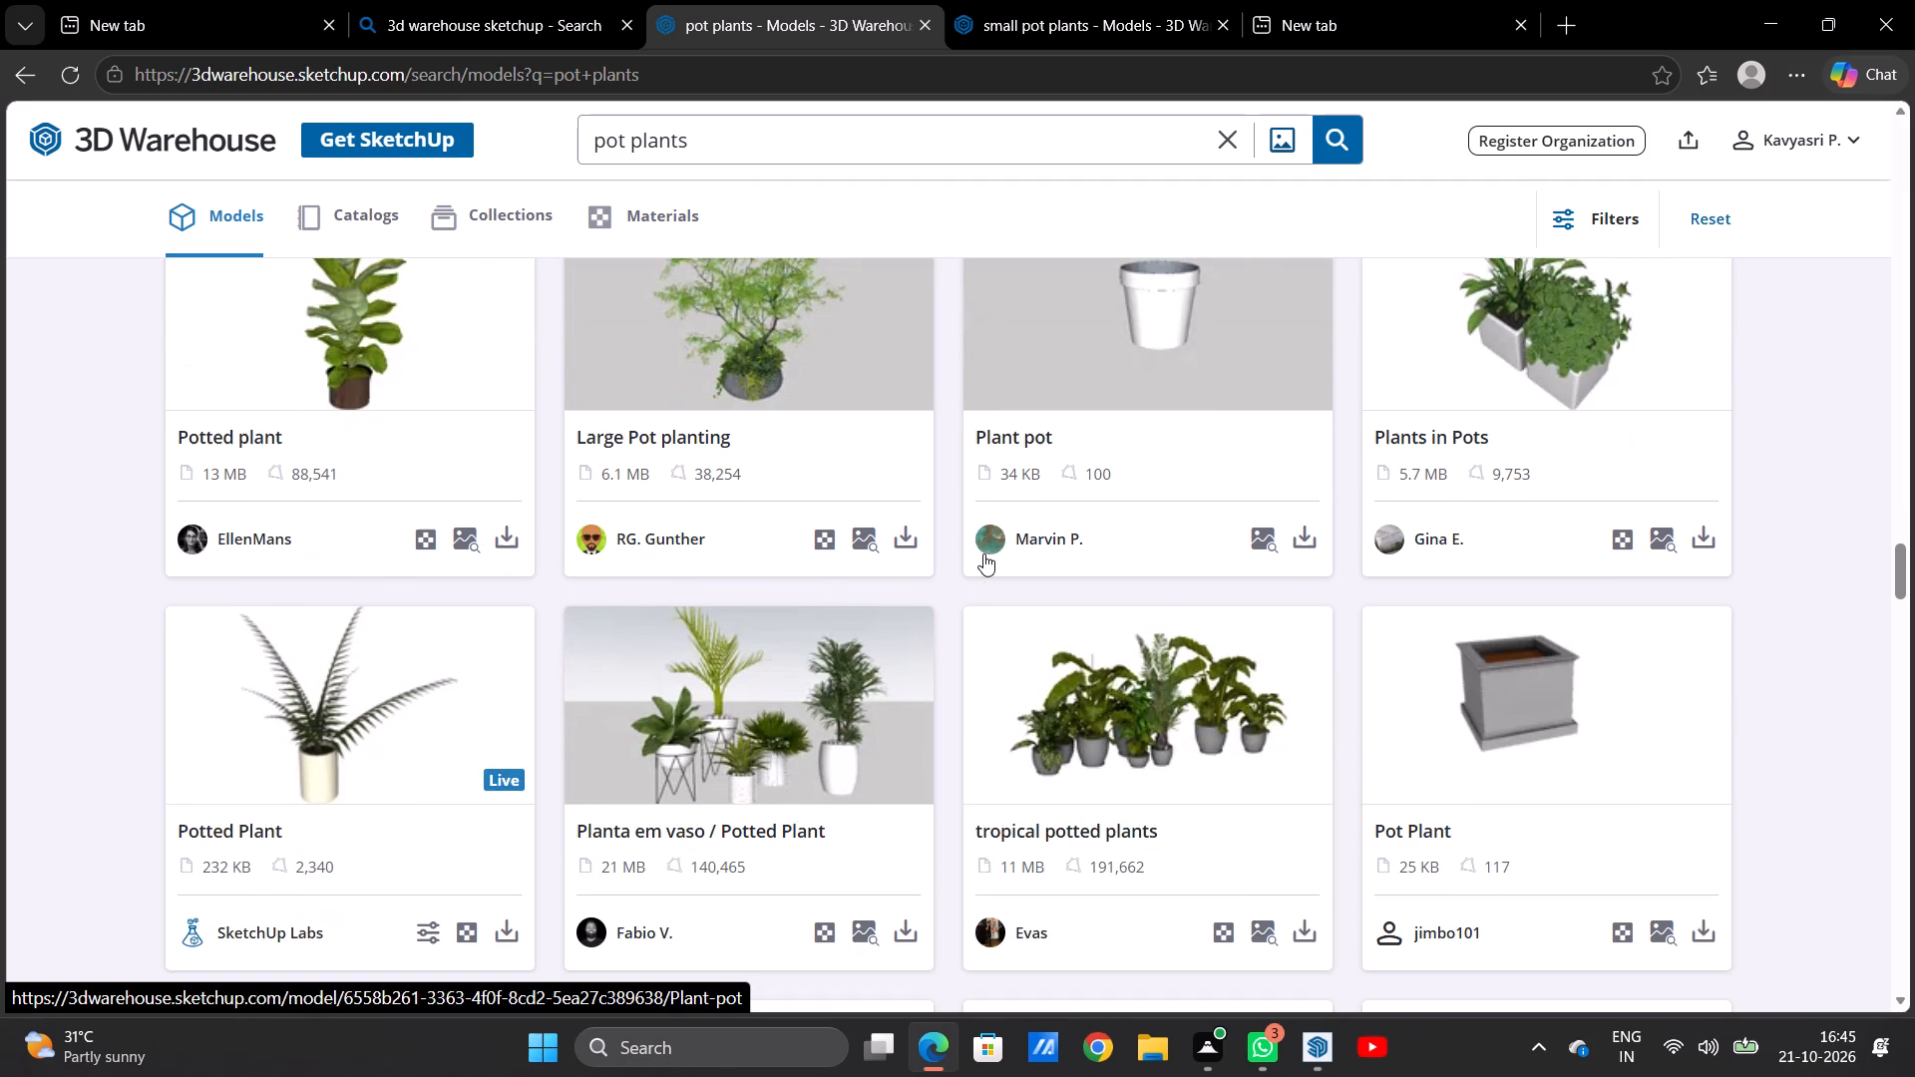
scroll(983, 553, "down", 8)
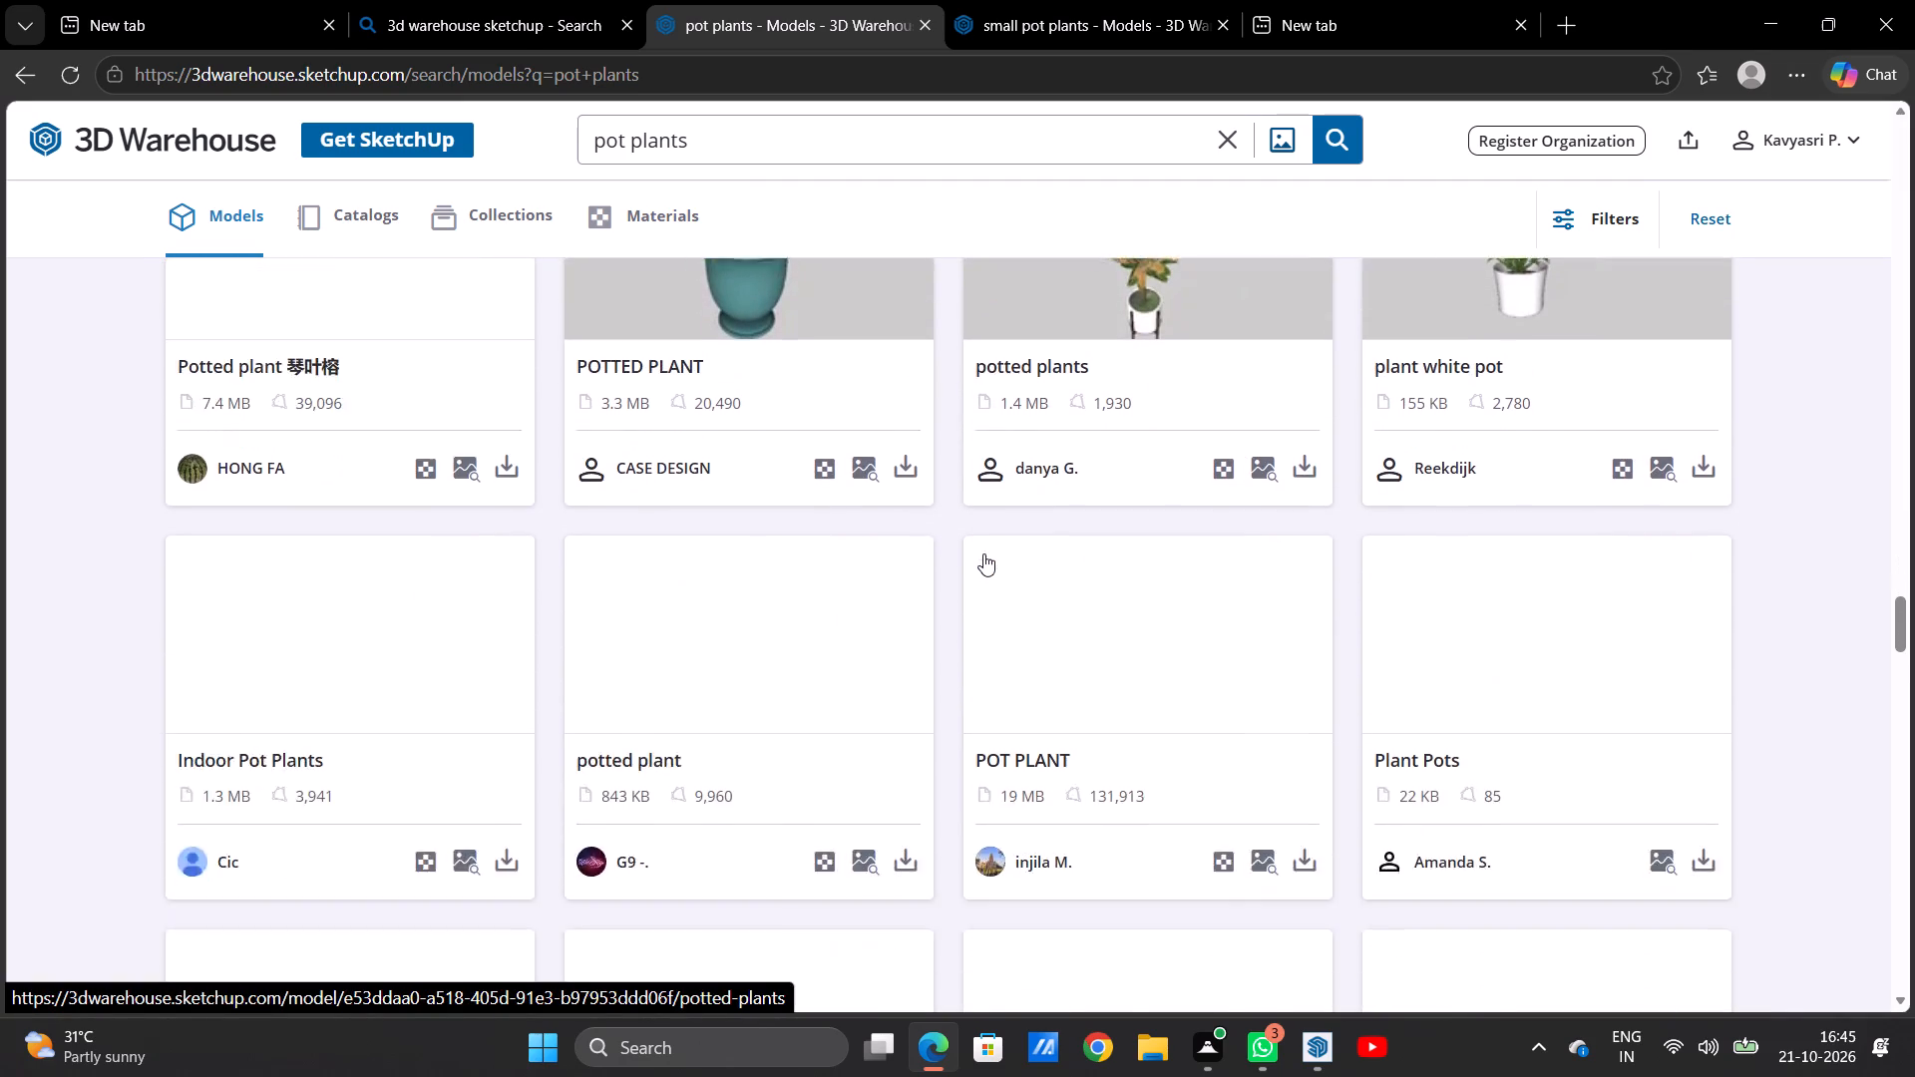
scroll(983, 553, "down", 3)
scroll(983, 553, "up", 6)
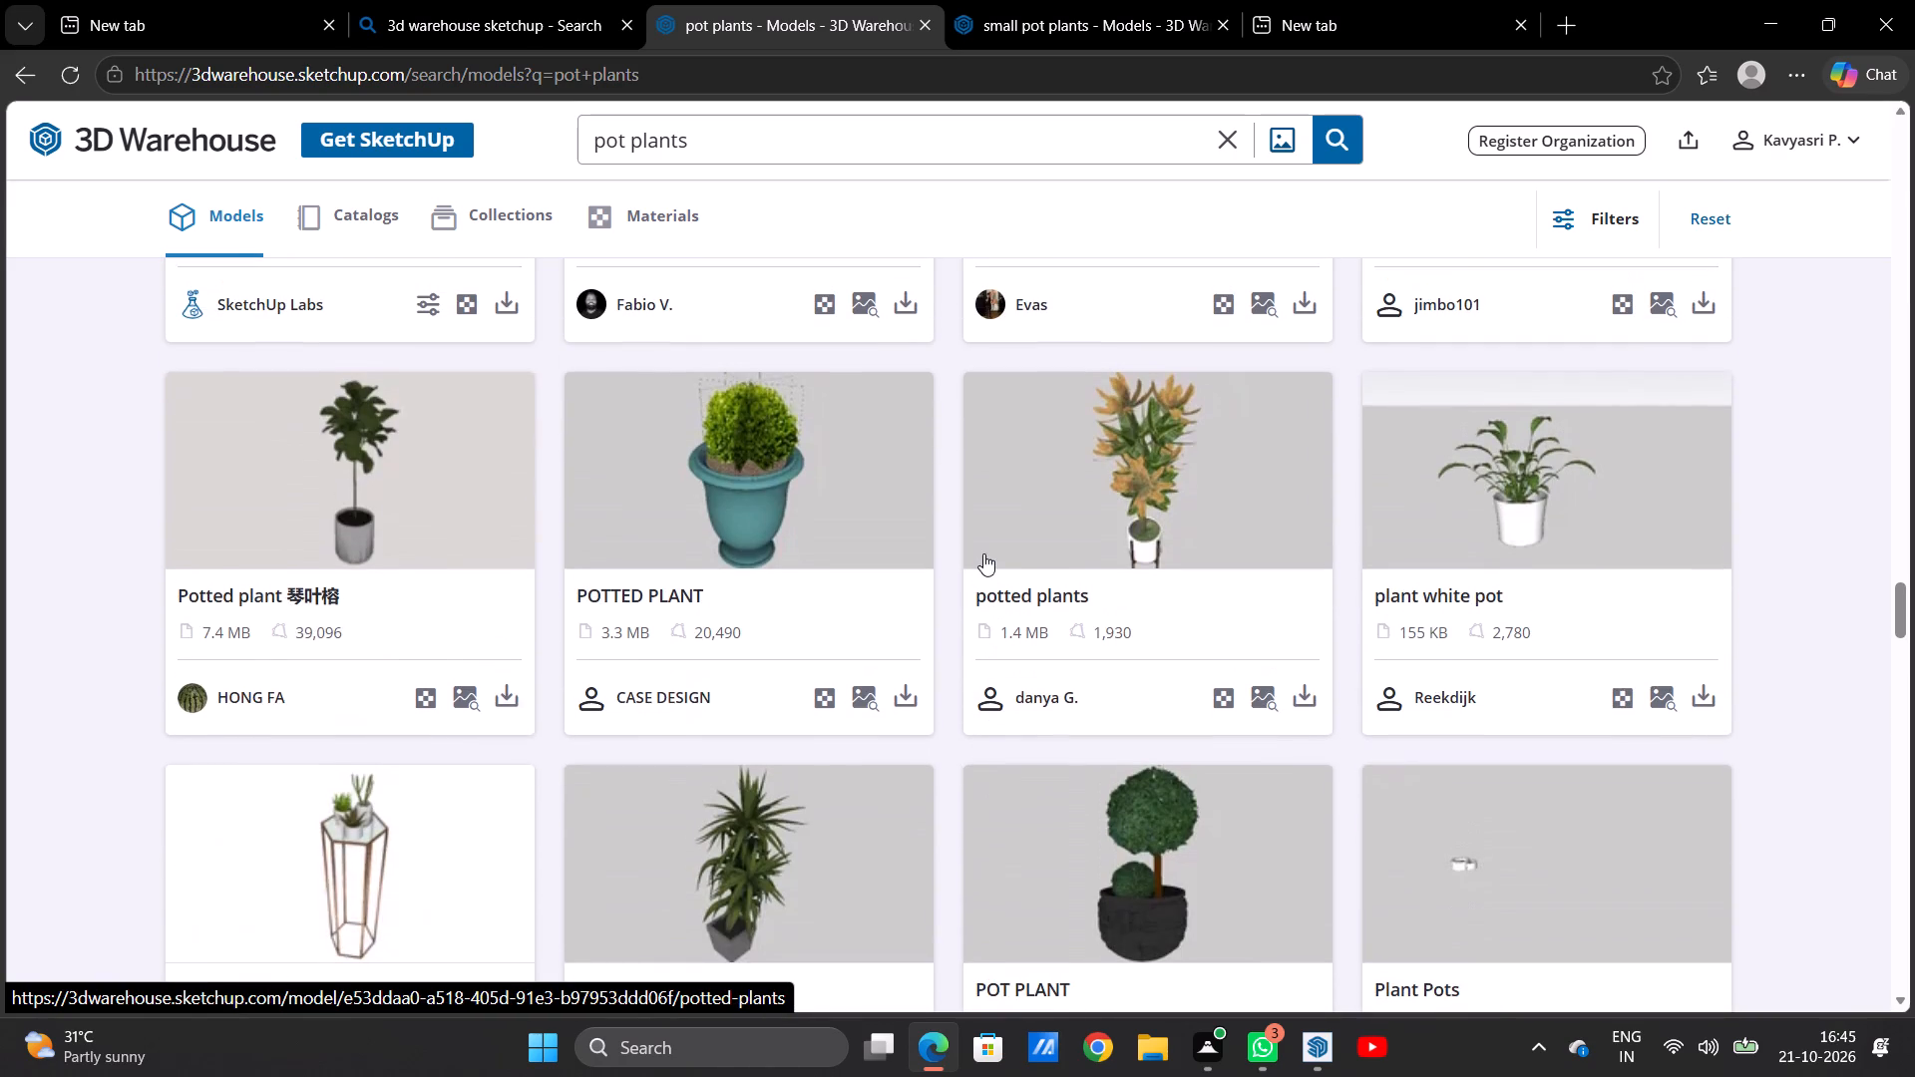
scroll(983, 553, "down", 12)
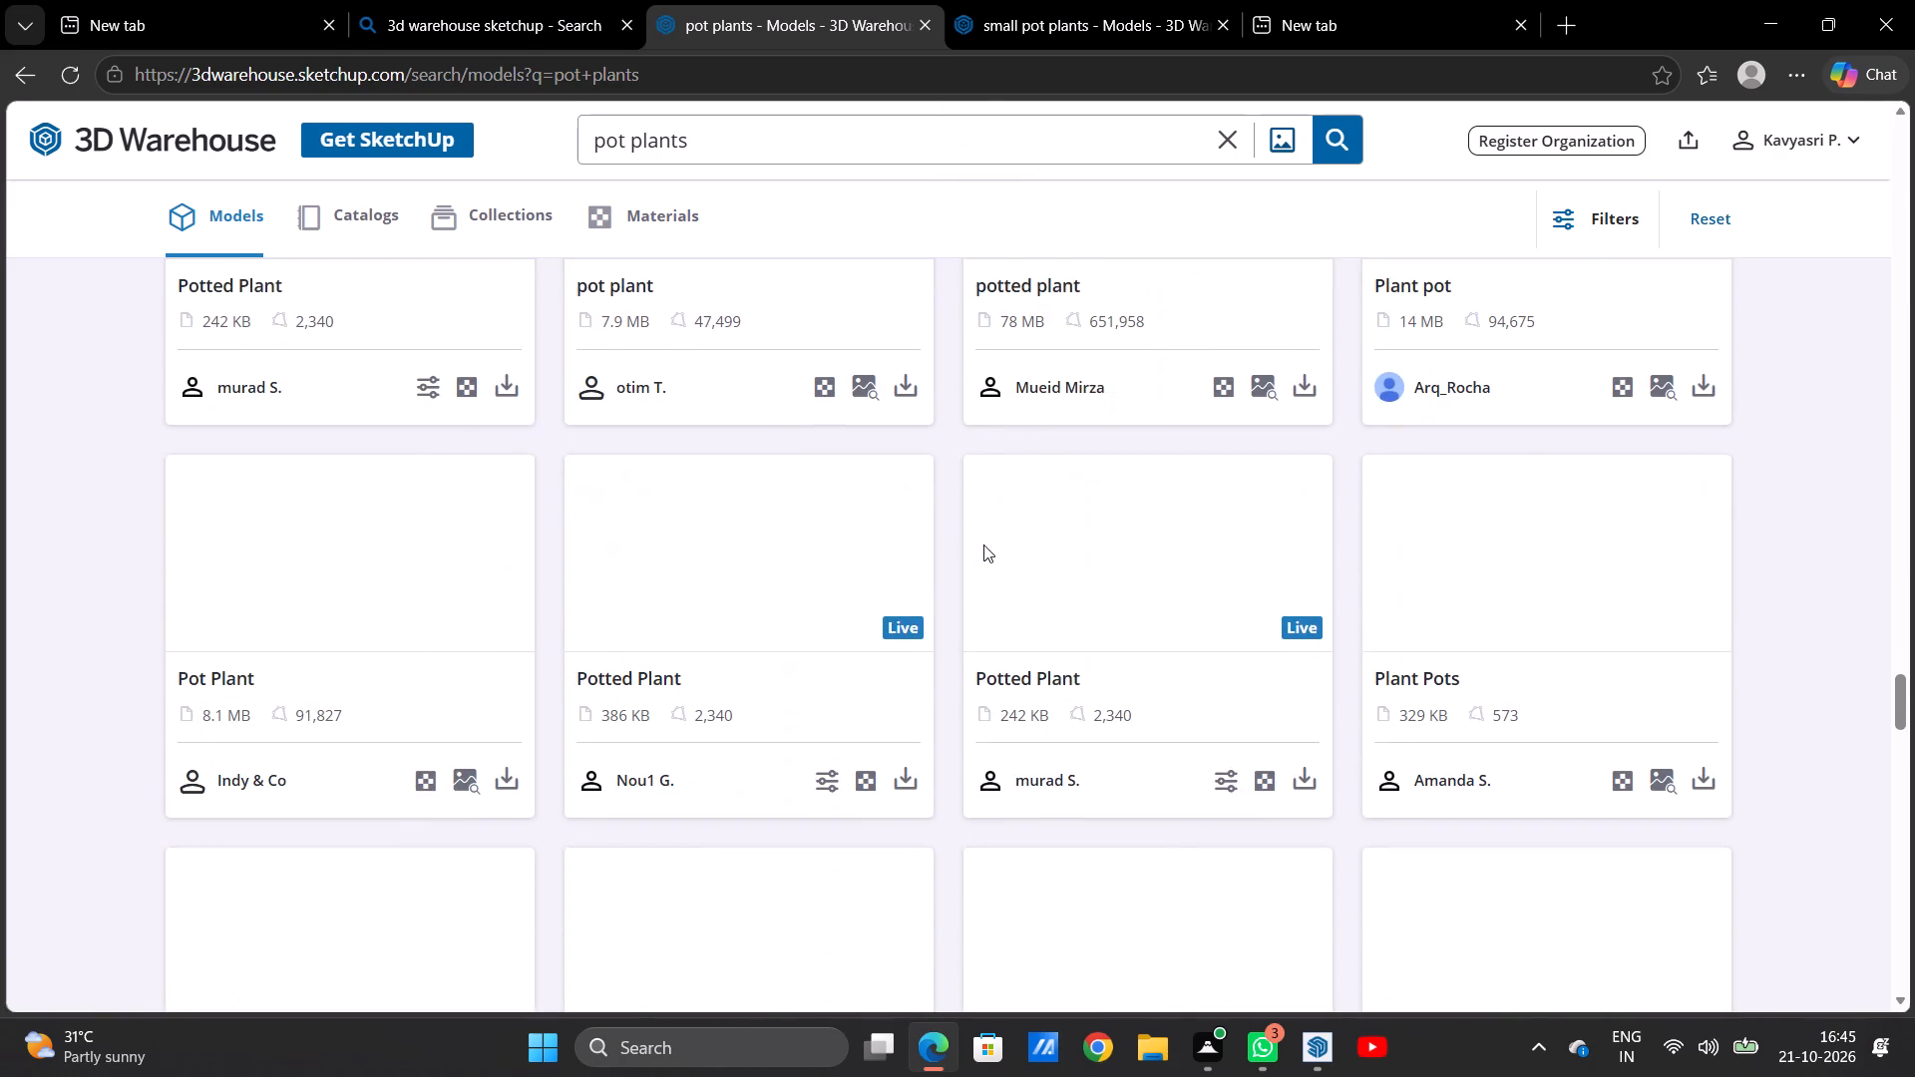
scroll(983, 544, "down", 4)
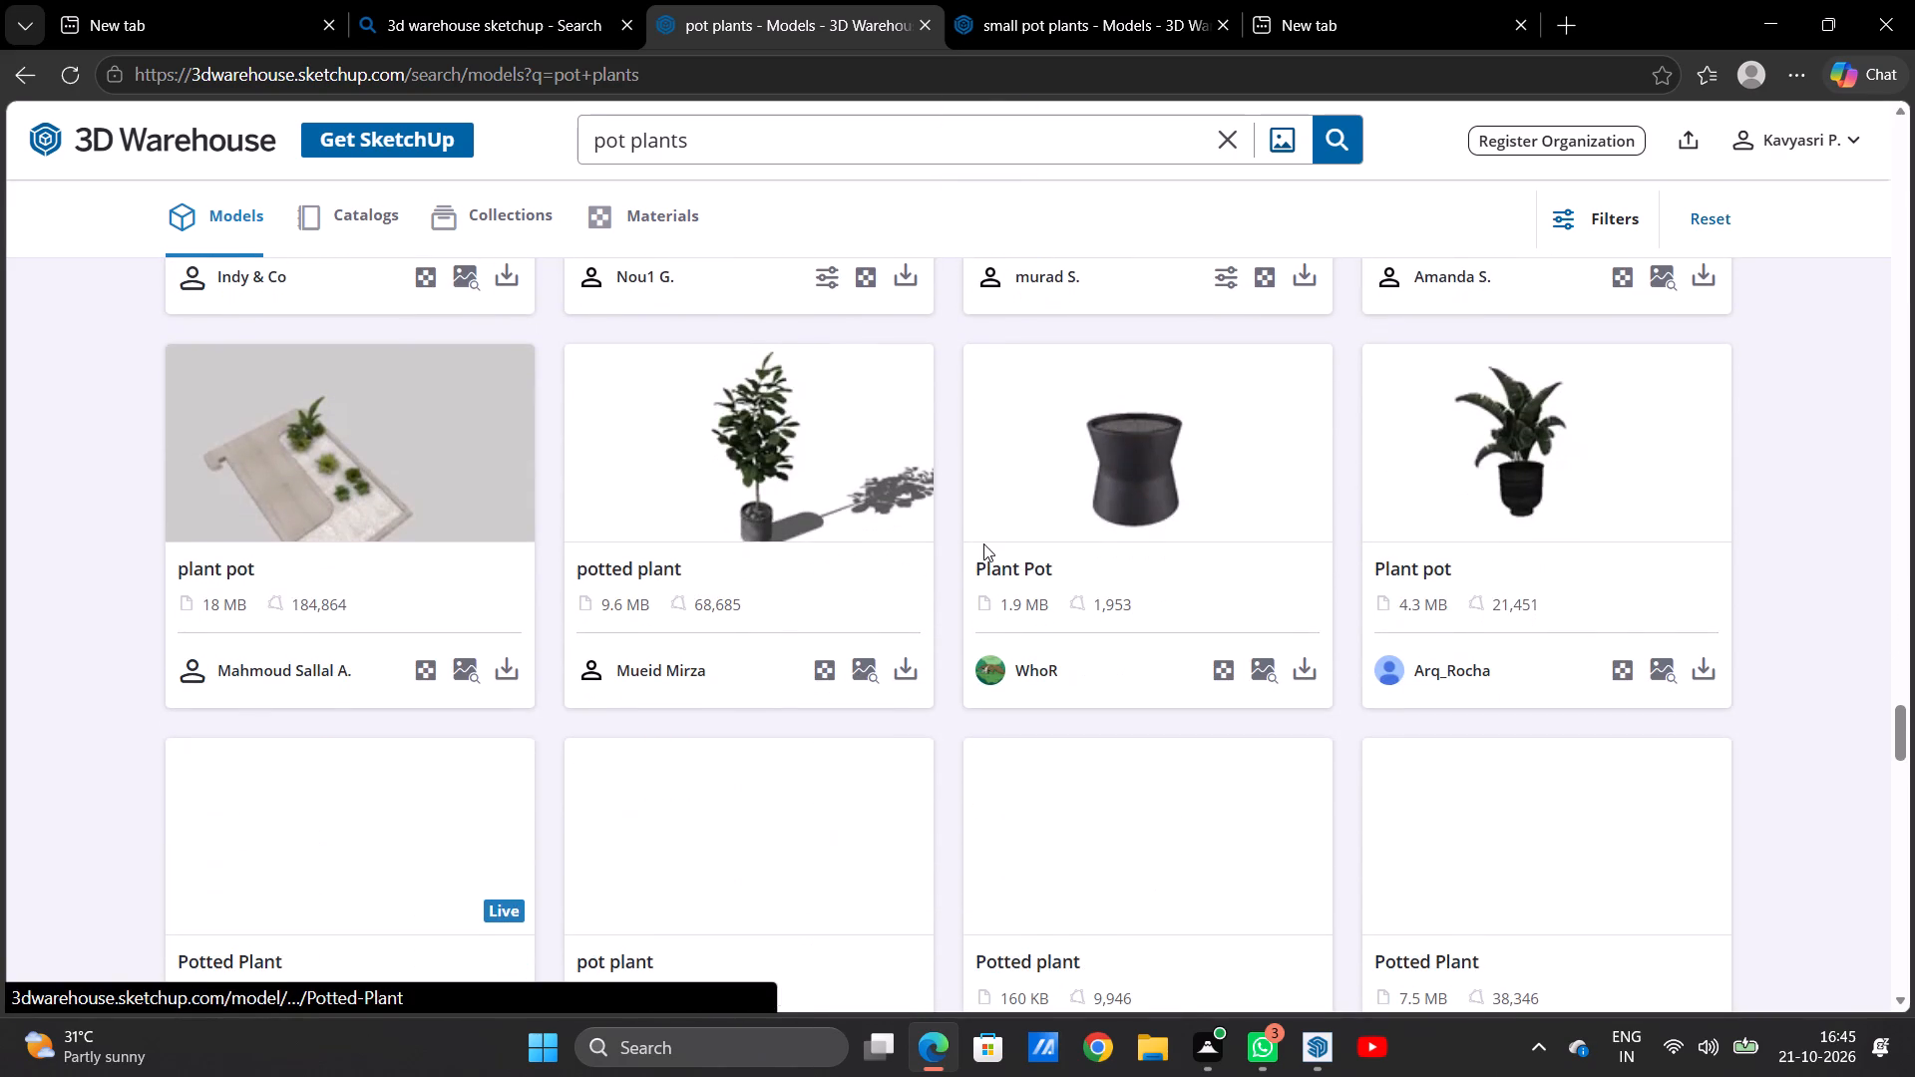
scroll(983, 543, "down", 3)
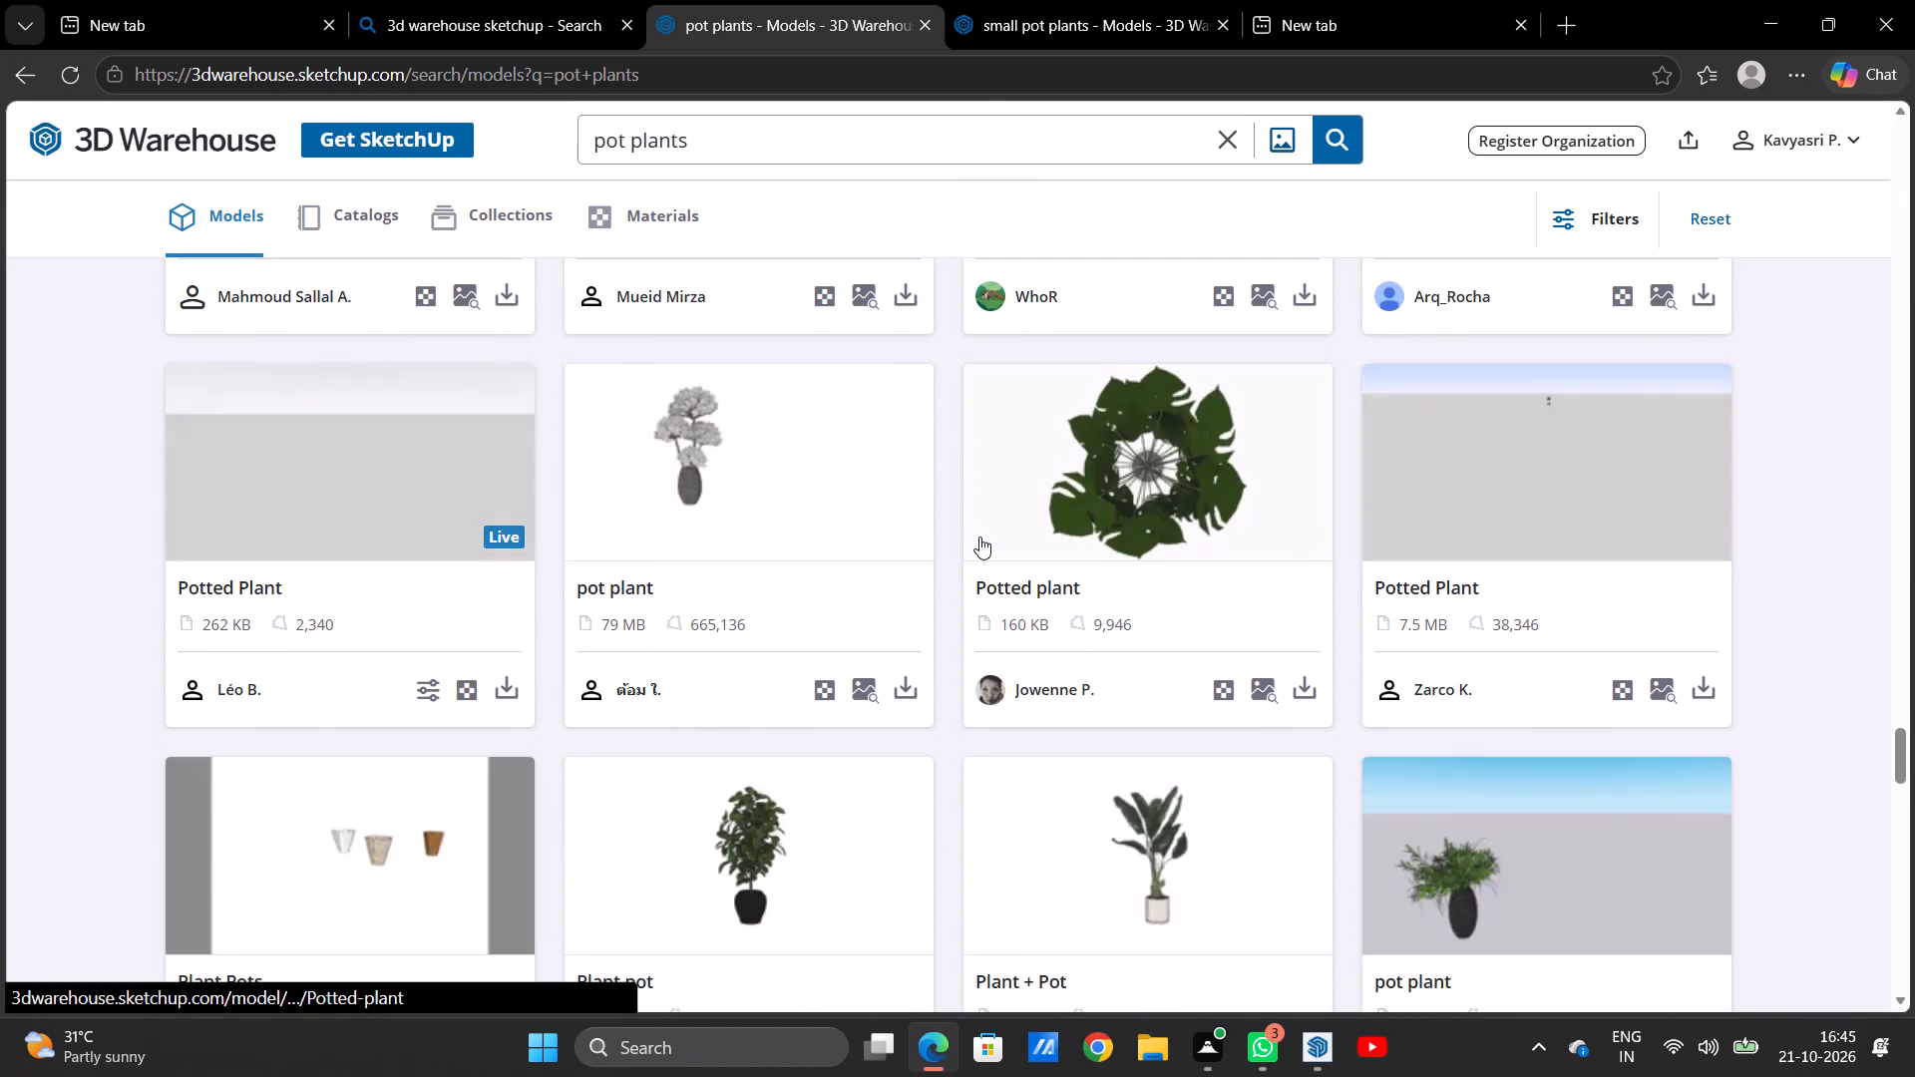
scroll(977, 537, "down", 4)
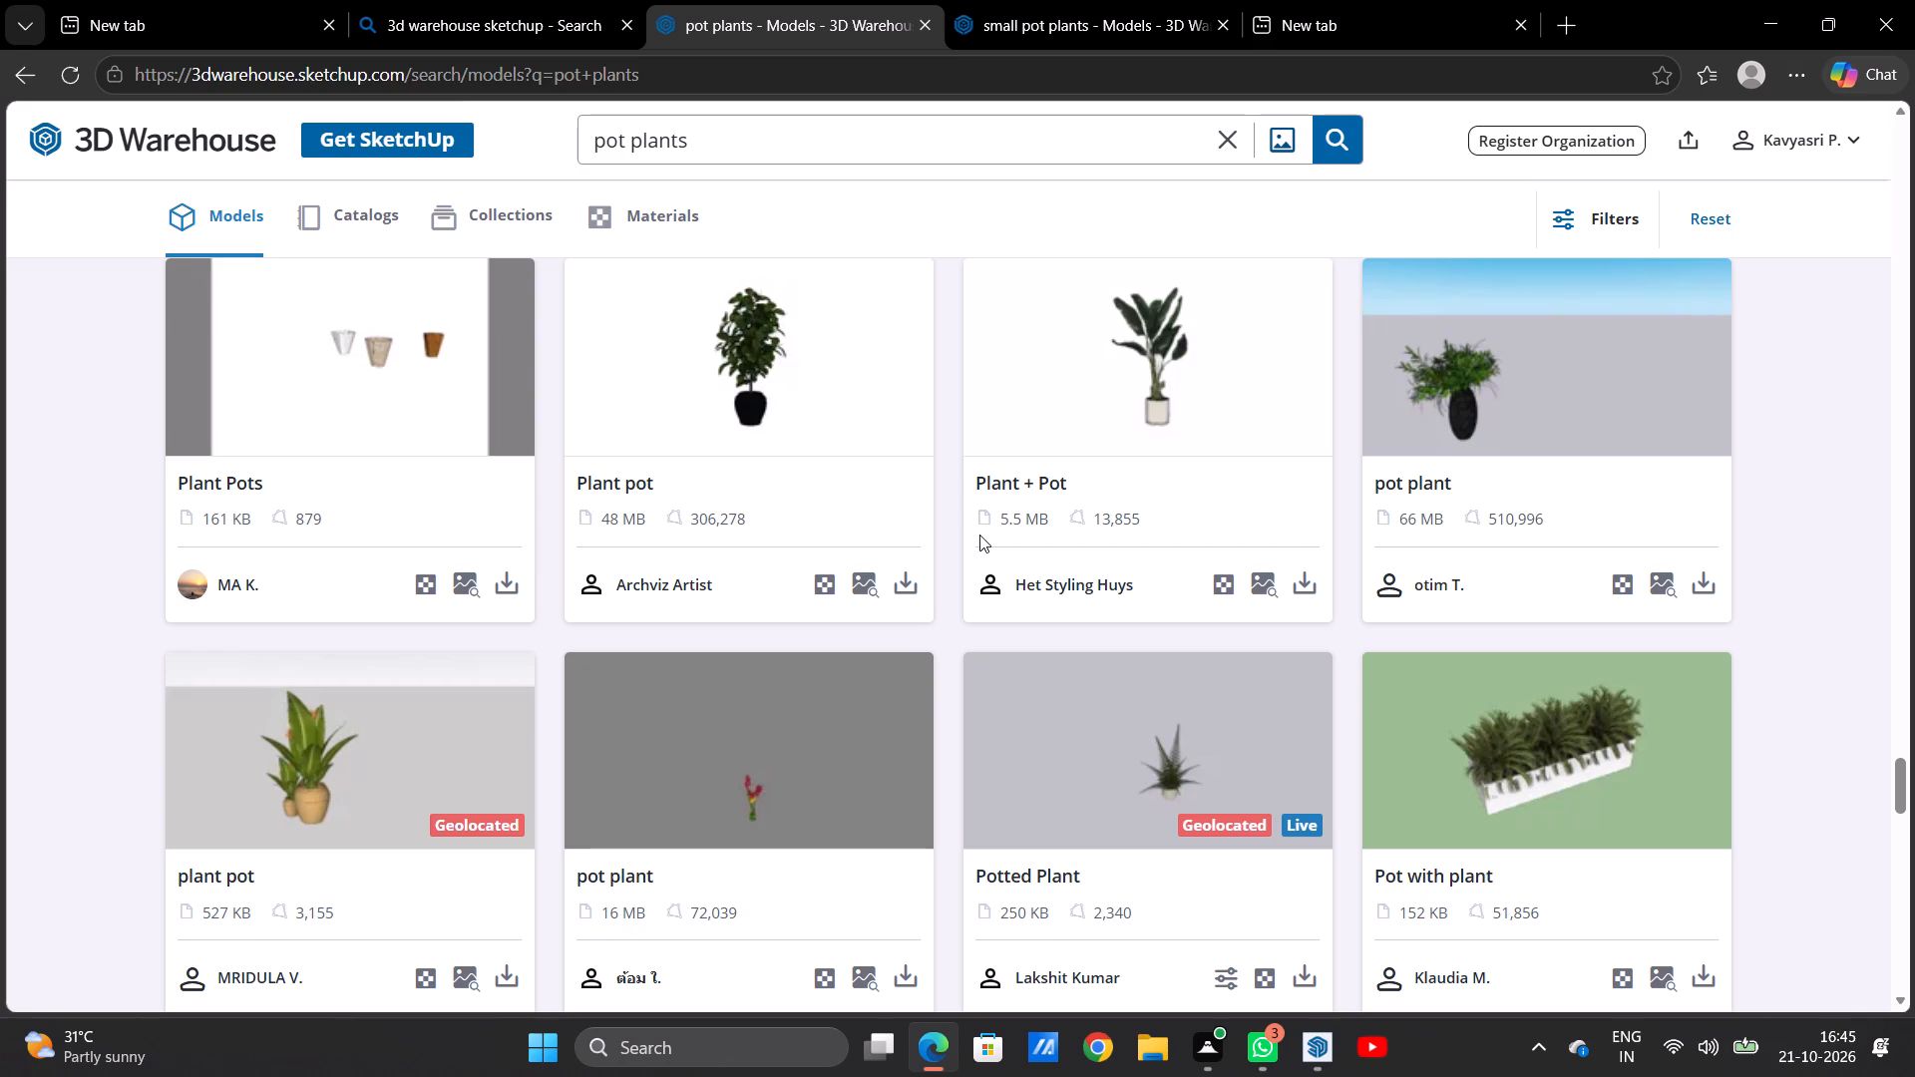
scroll(979, 535, "down", 7)
scroll(973, 529, "up", 2)
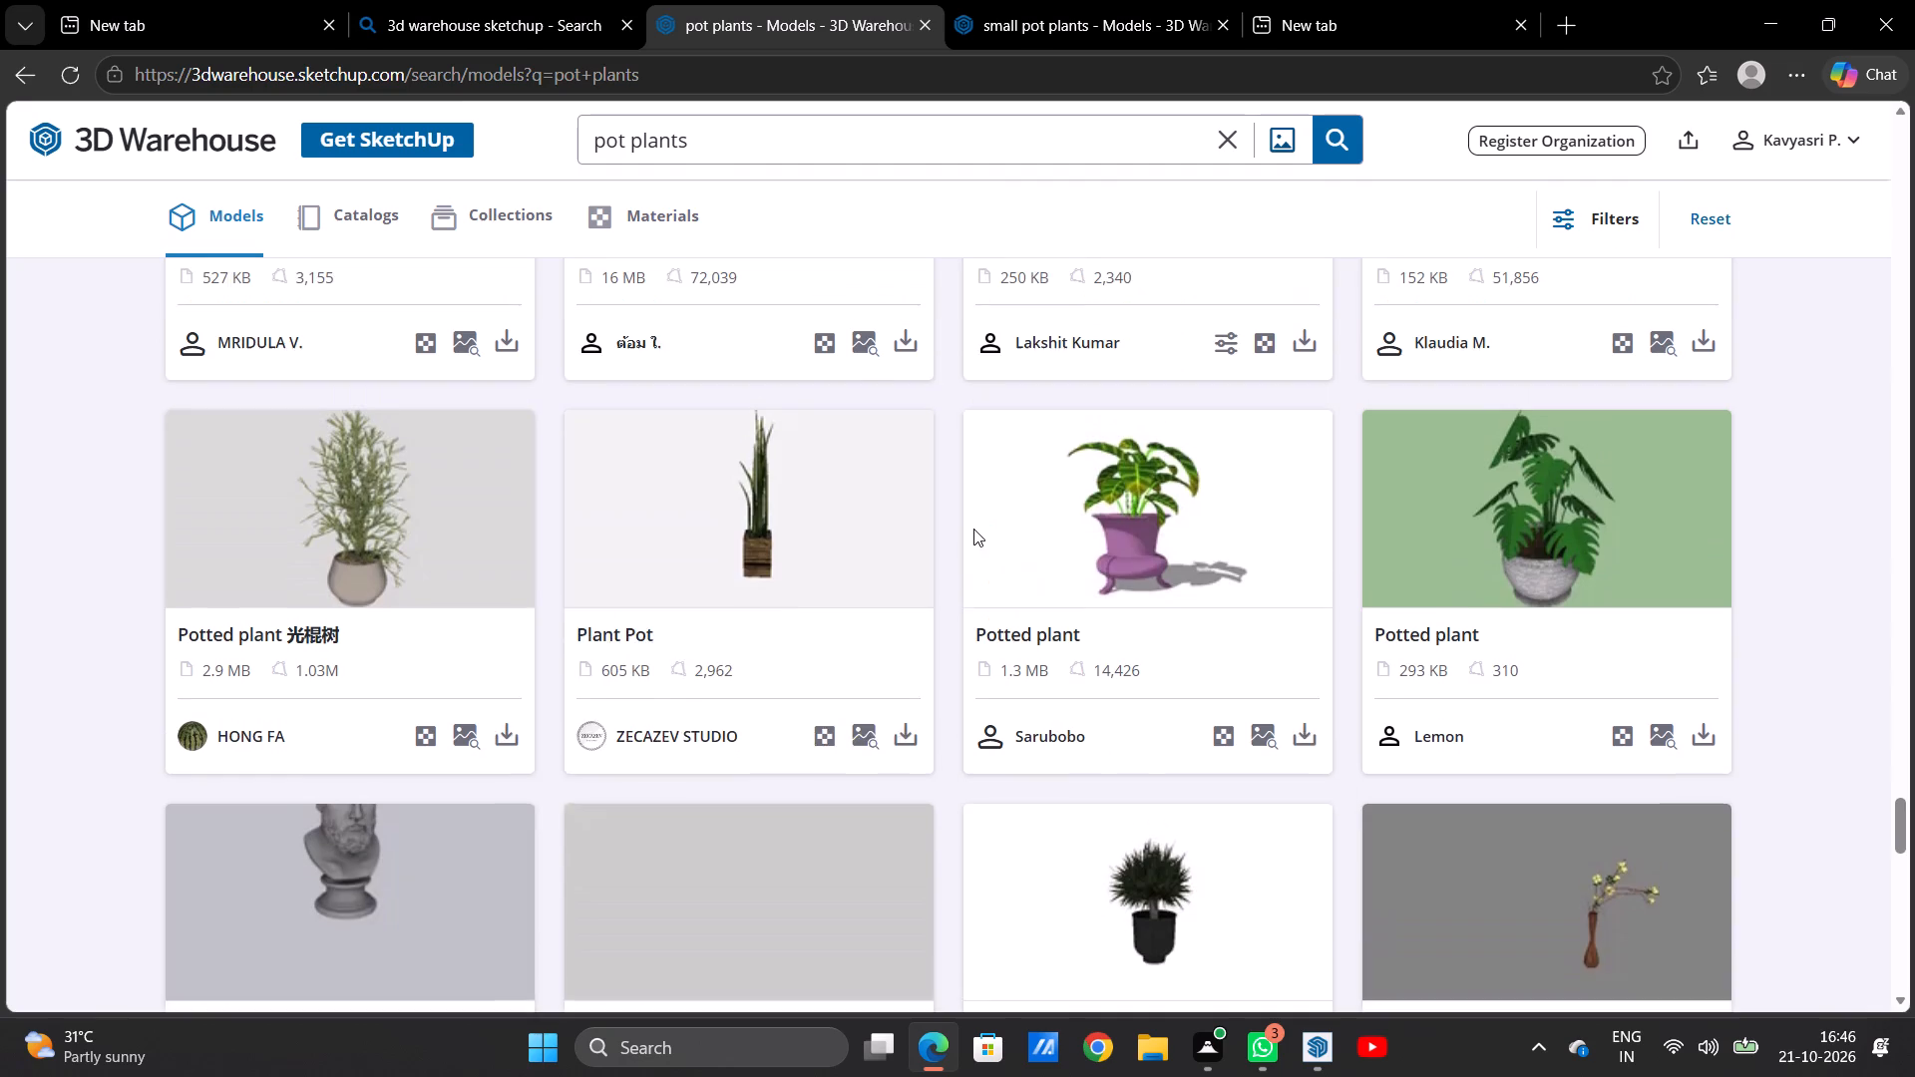
scroll(973, 529, "down", 7)
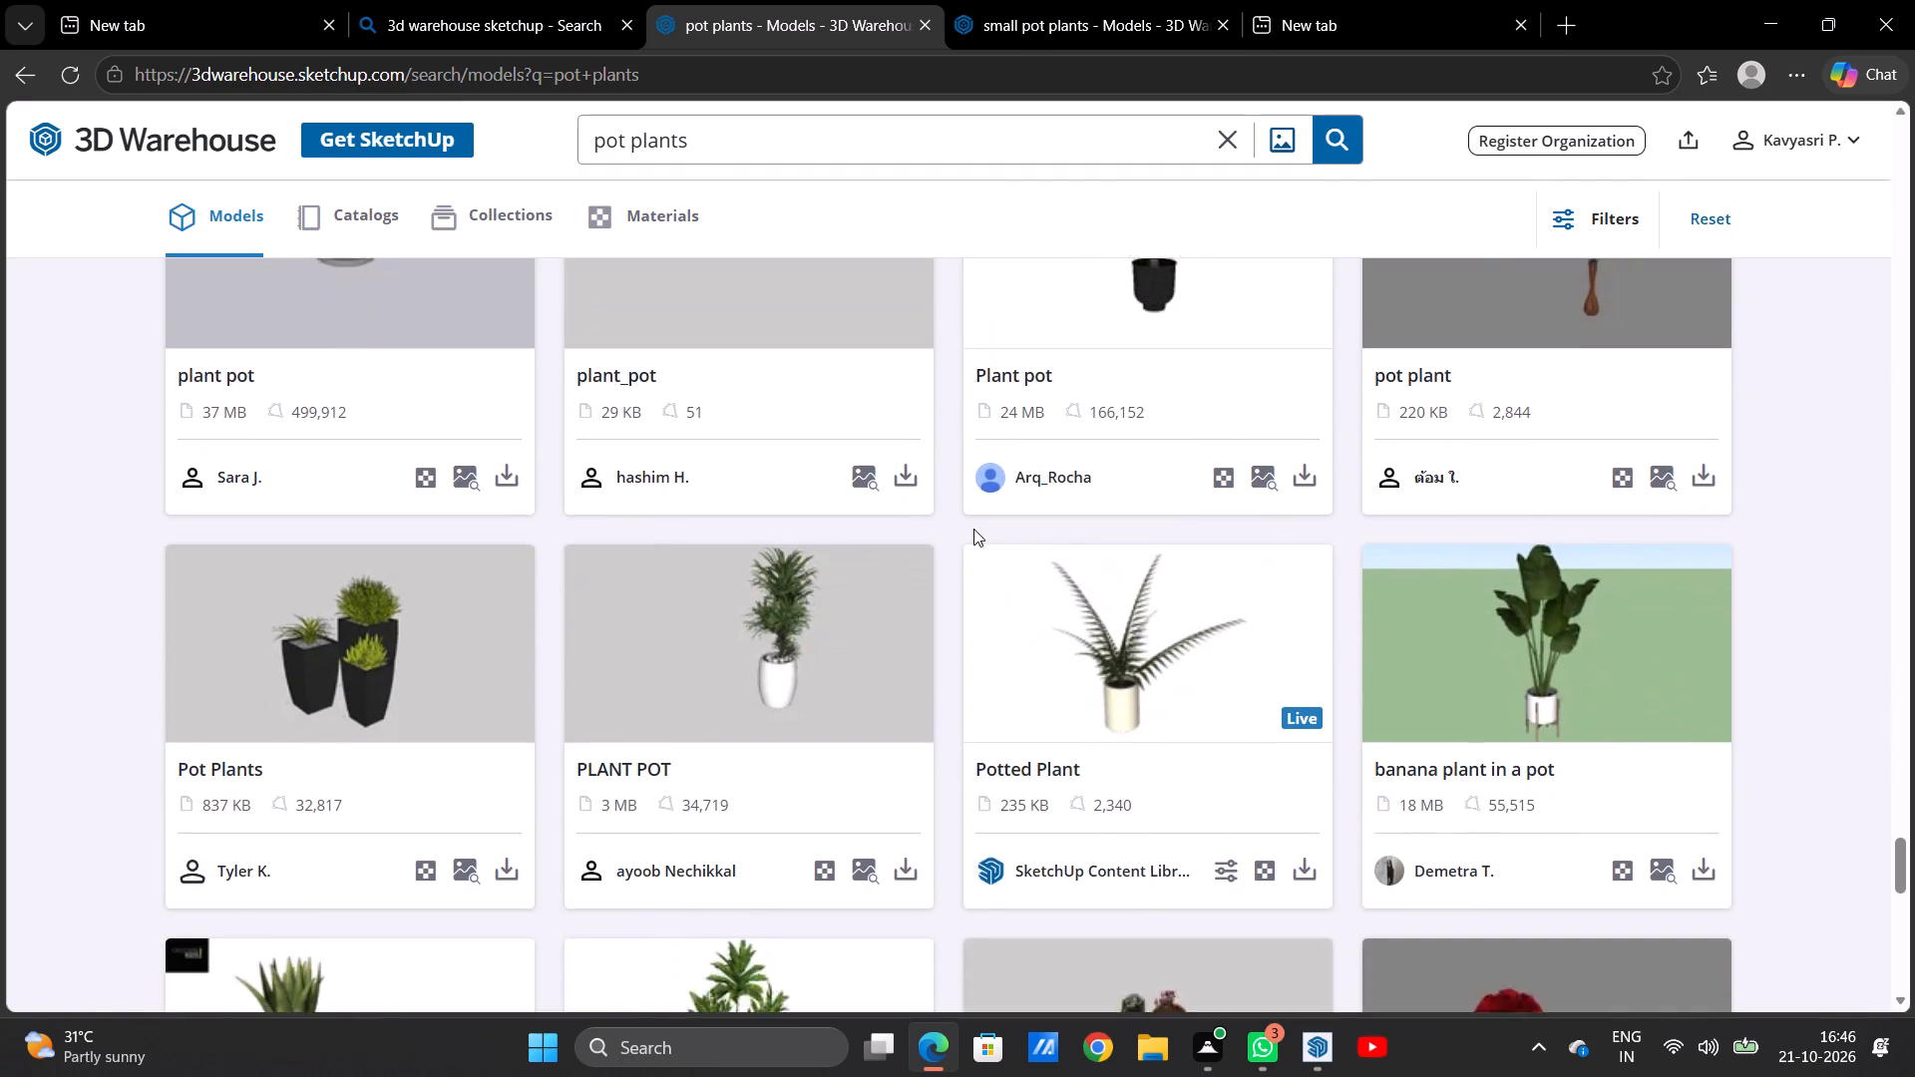
scroll(973, 529, "down", 6)
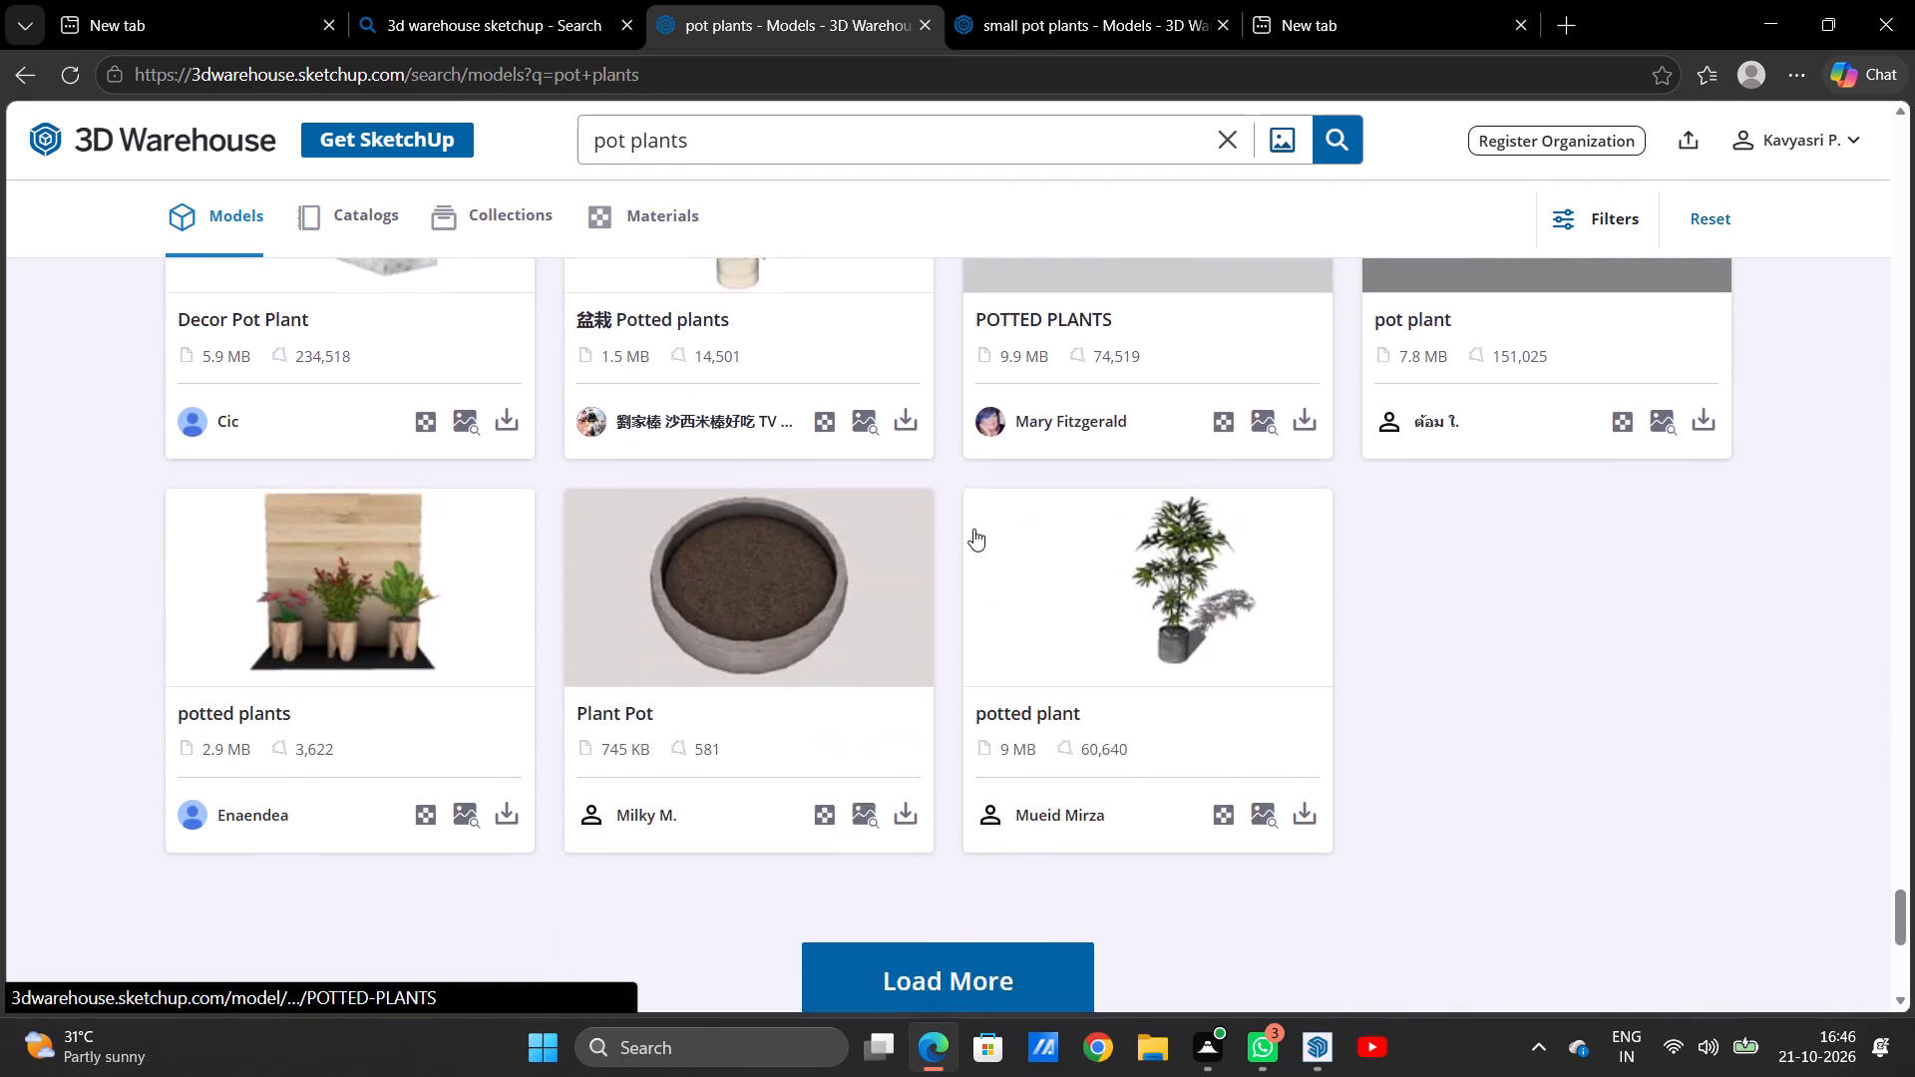
scroll(973, 529, "down", 1)
Go back through the loaded pot plant models and compare them for a suitable balcony plant.
scroll(973, 529, "up", 16)
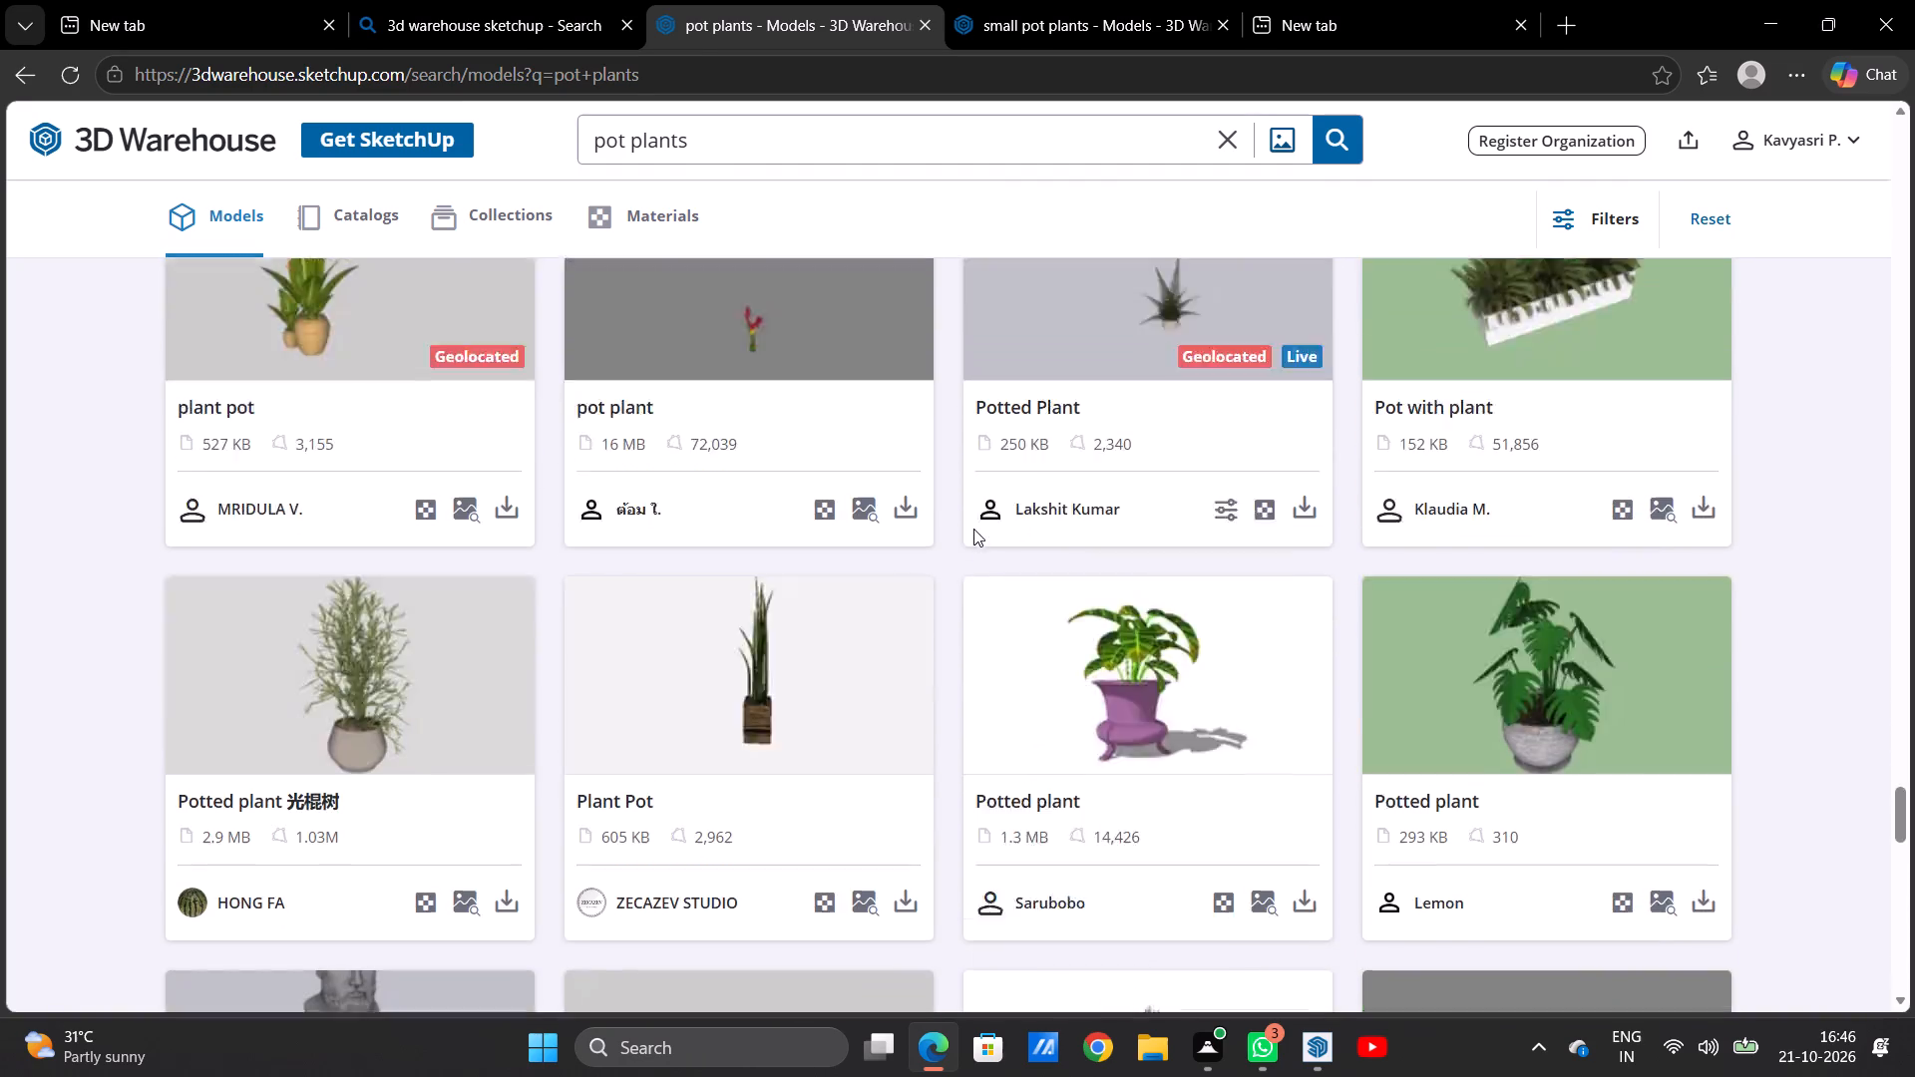
scroll(973, 529, "up", 14)
scroll(973, 529, "up", 9)
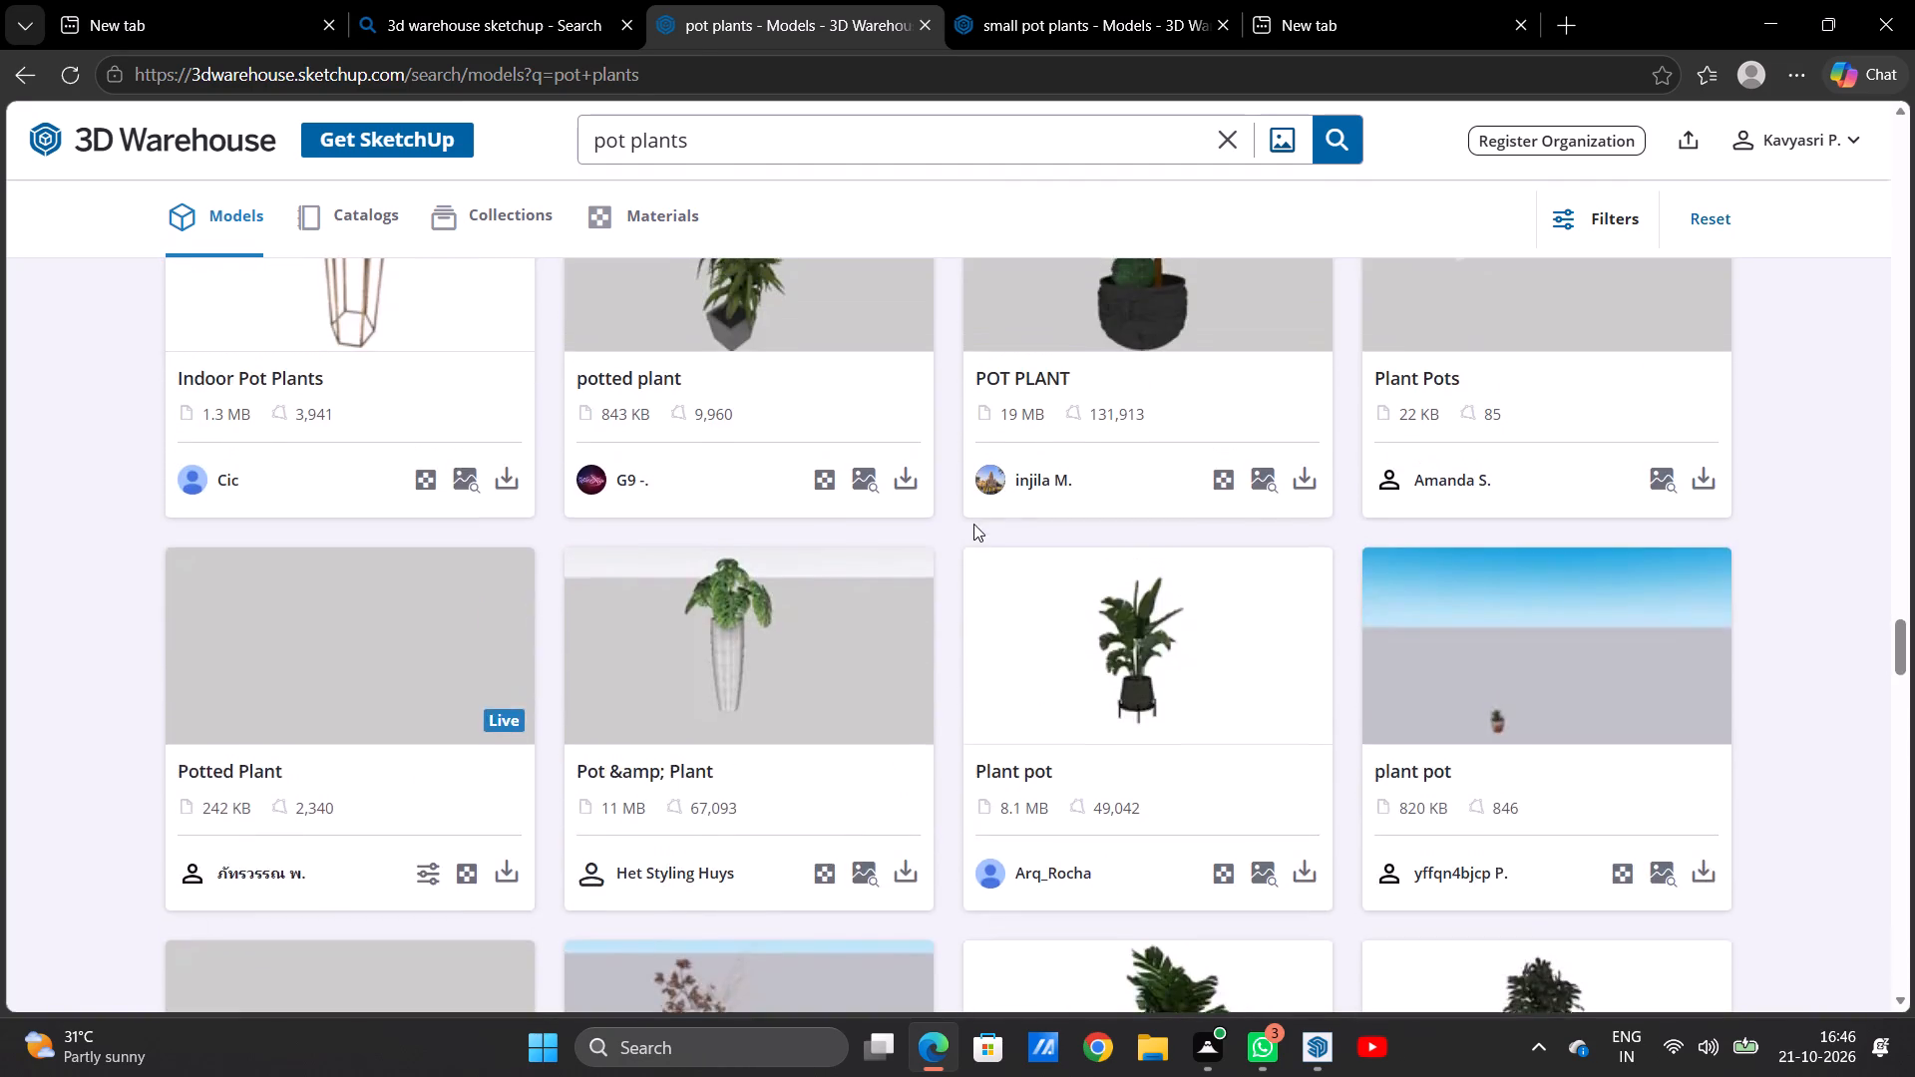
scroll(973, 524, "up", 16)
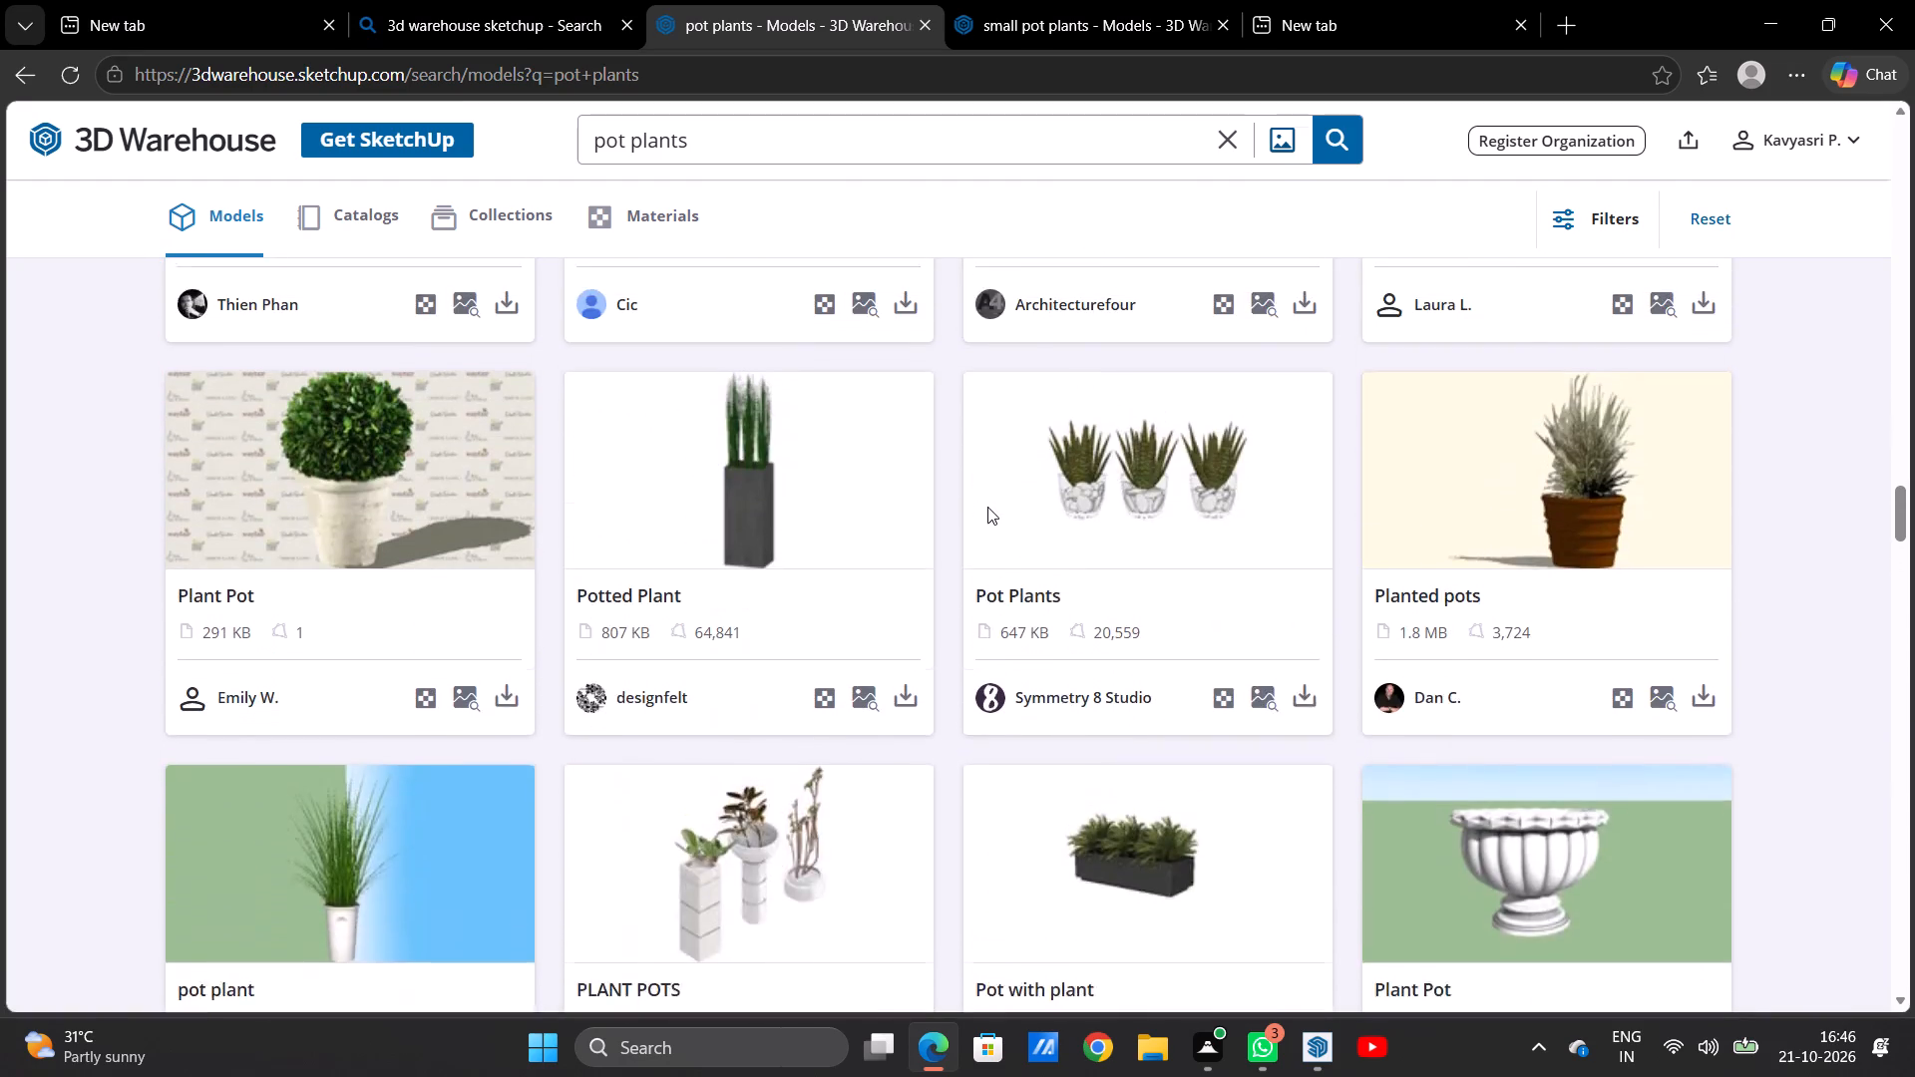
scroll(987, 507, "up", 15)
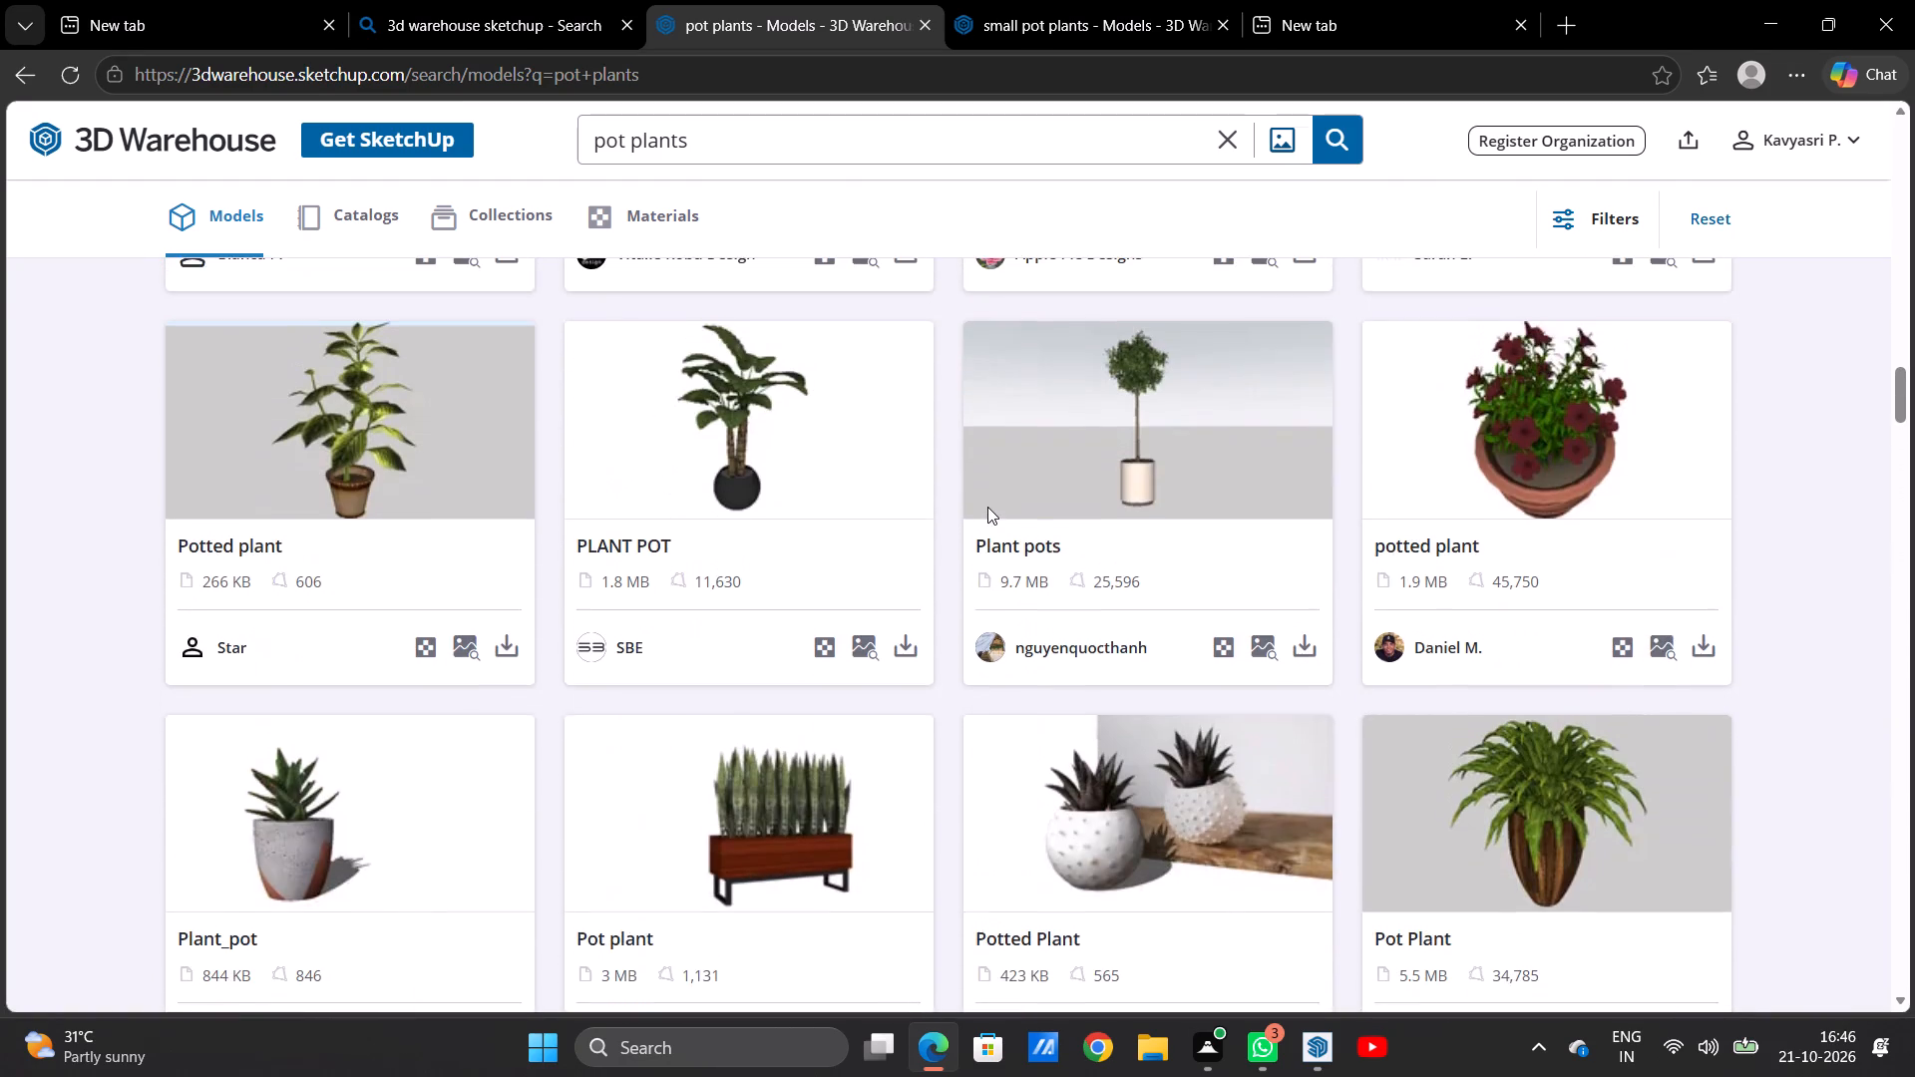
scroll(987, 507, "down", 4)
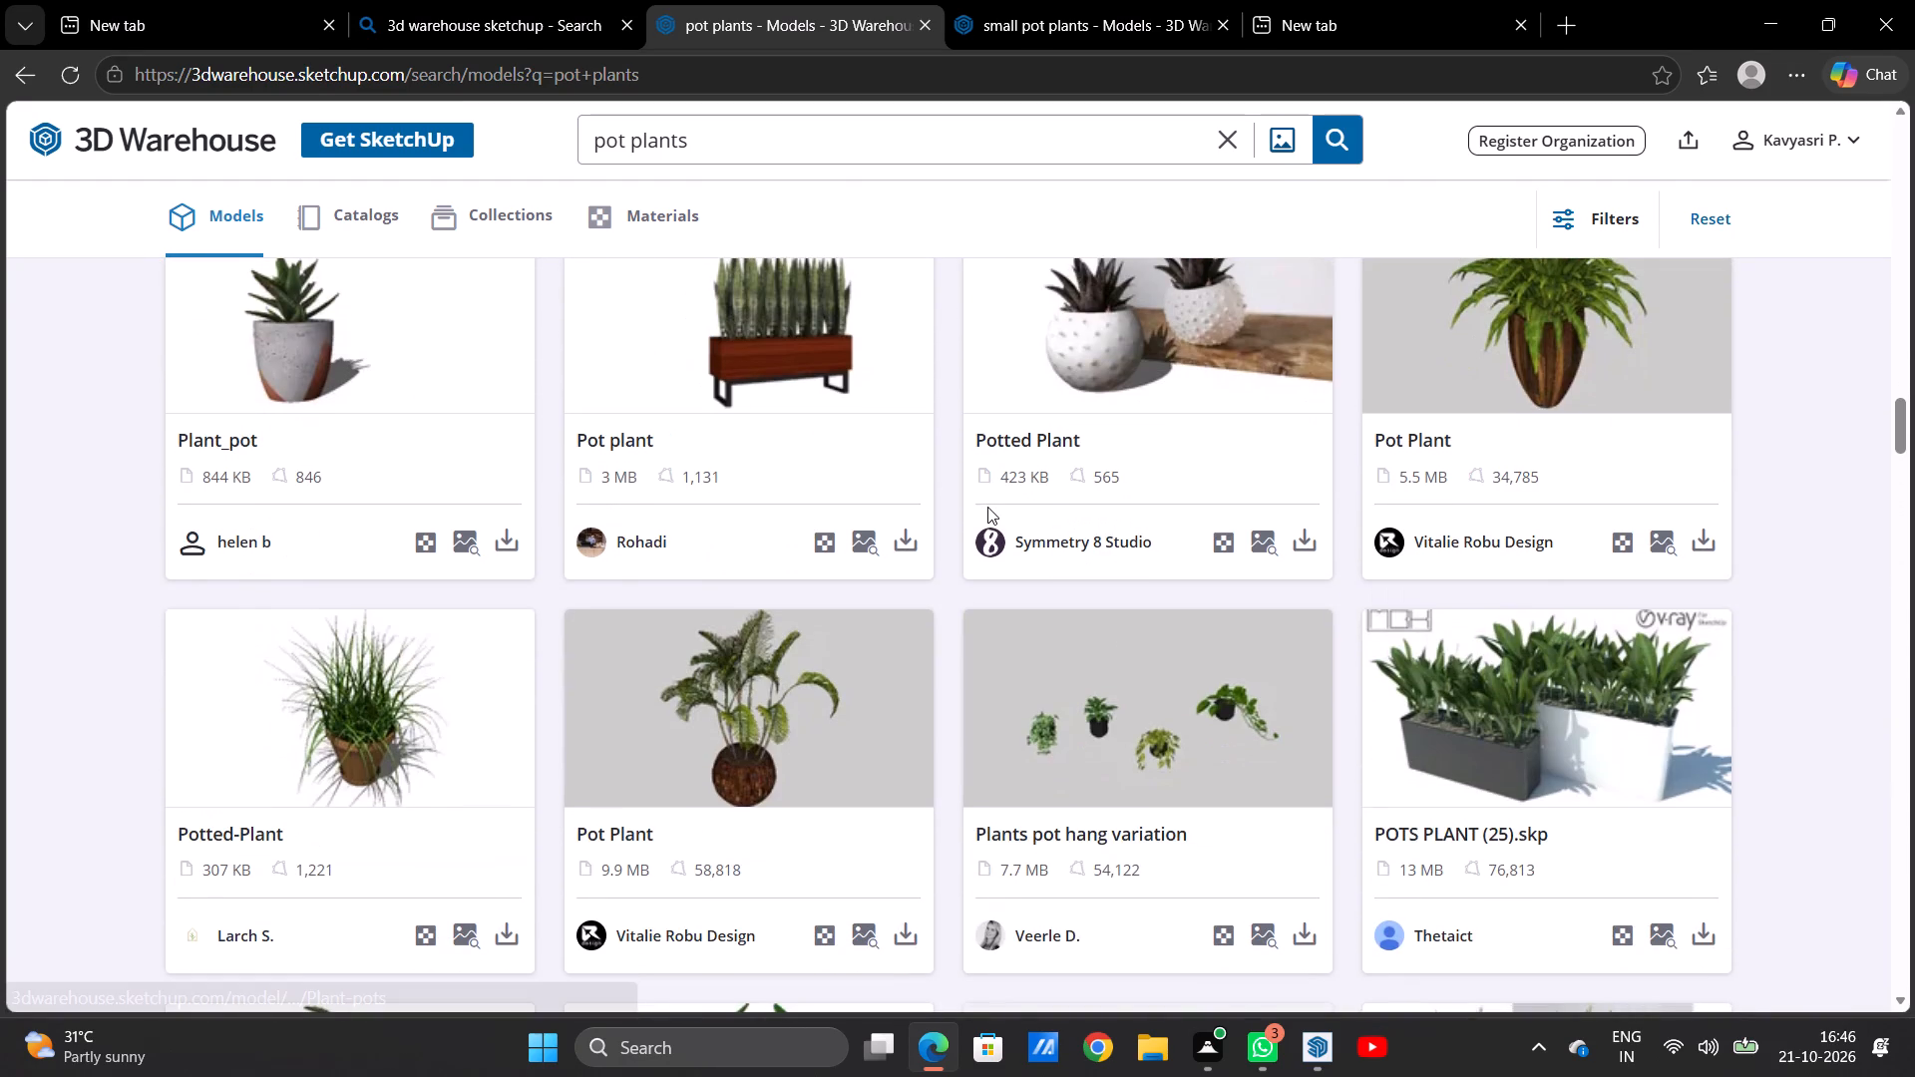
scroll(987, 507, "down", 5)
scroll(987, 507, "up", 1)
scroll(987, 507, "down", 3)
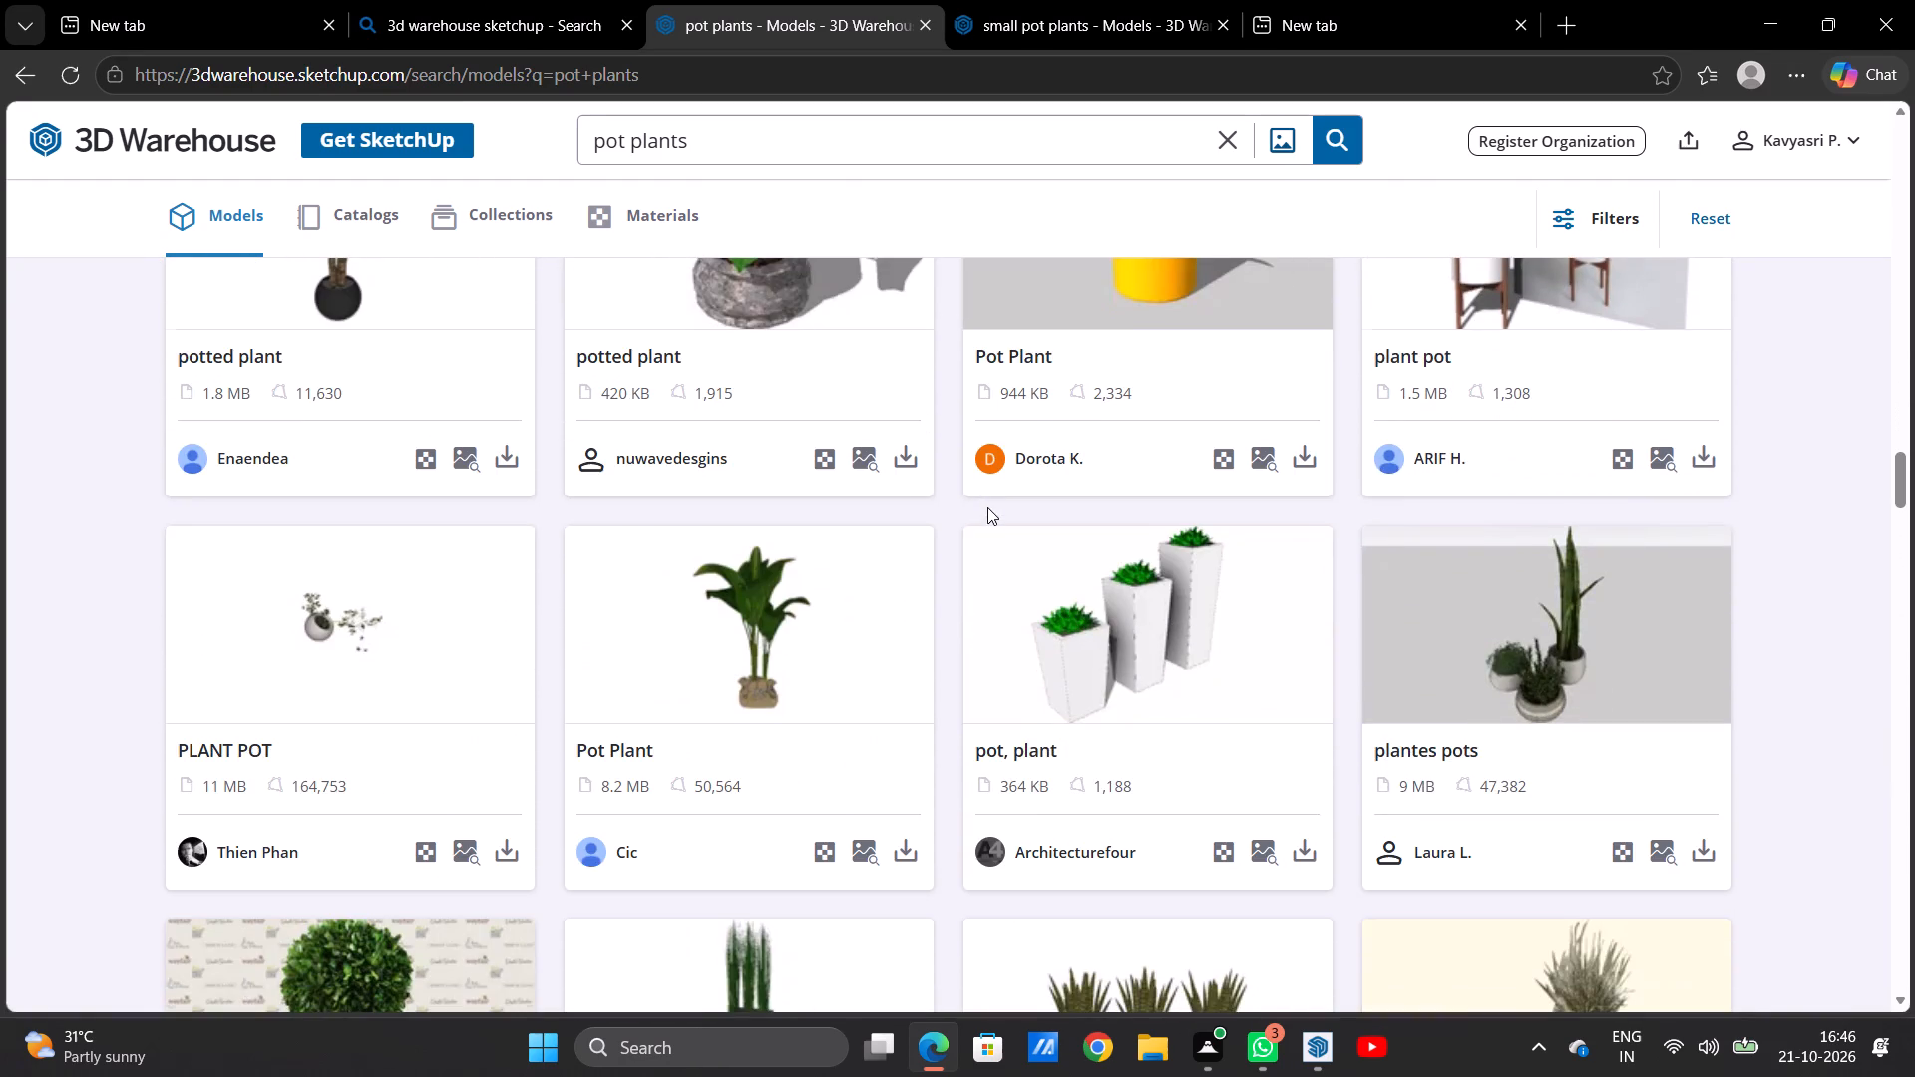
scroll(987, 507, "down", 17)
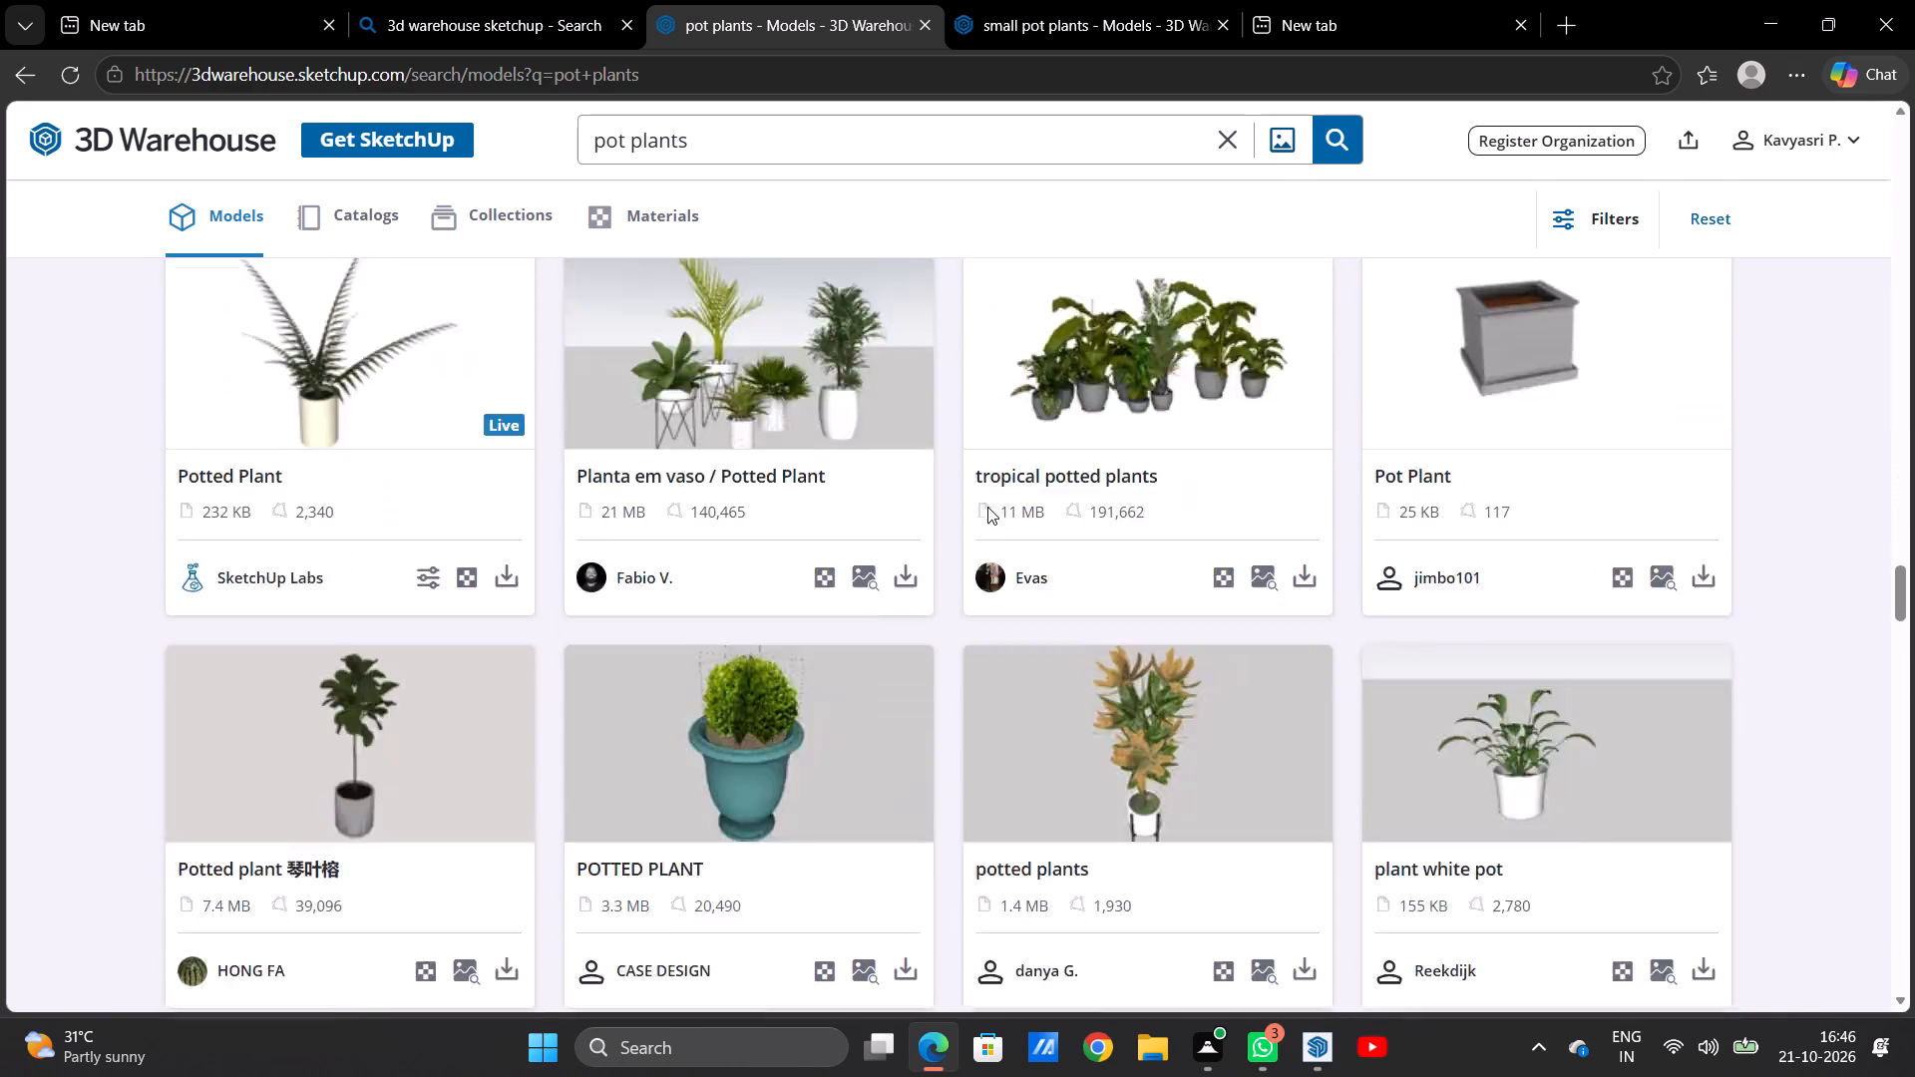
scroll(987, 507, "down", 17)
scroll(987, 507, "down", 4)
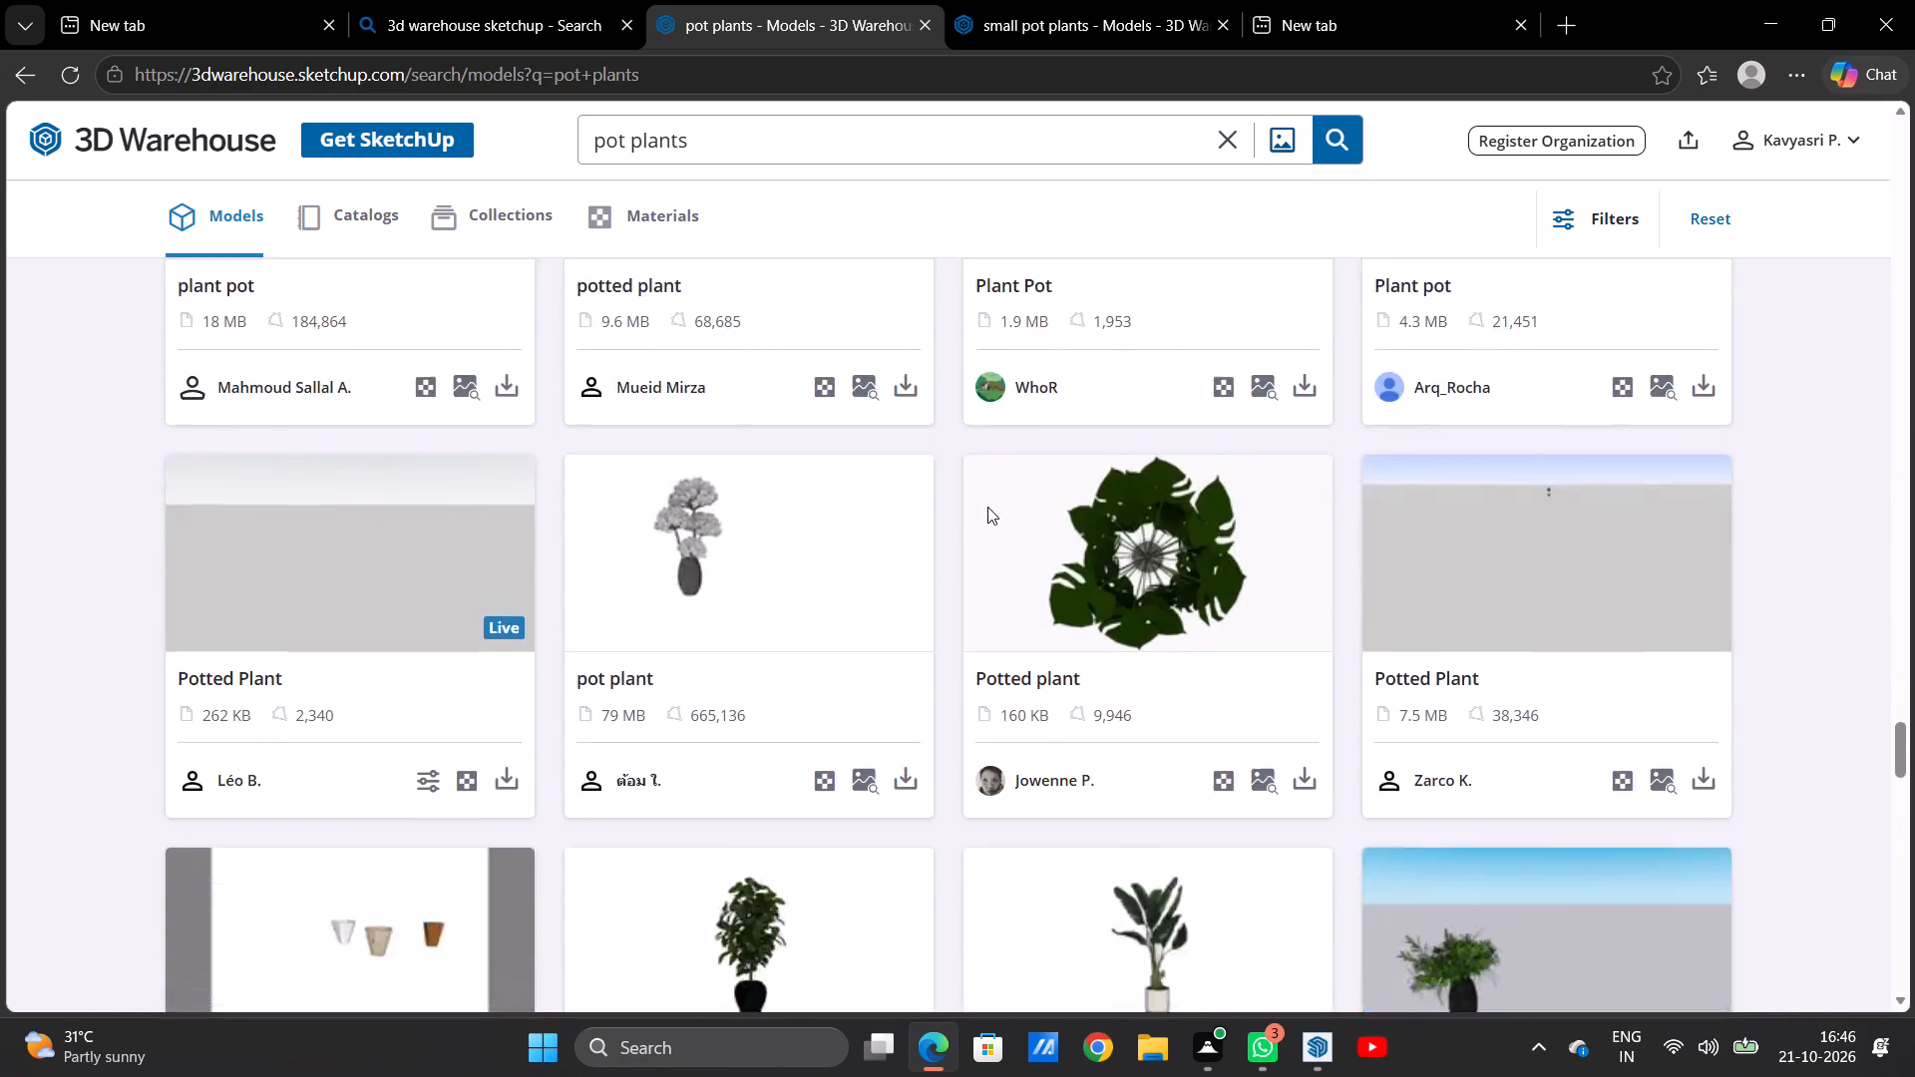
scroll(987, 507, "down", 18)
scroll(987, 507, "down", 5)
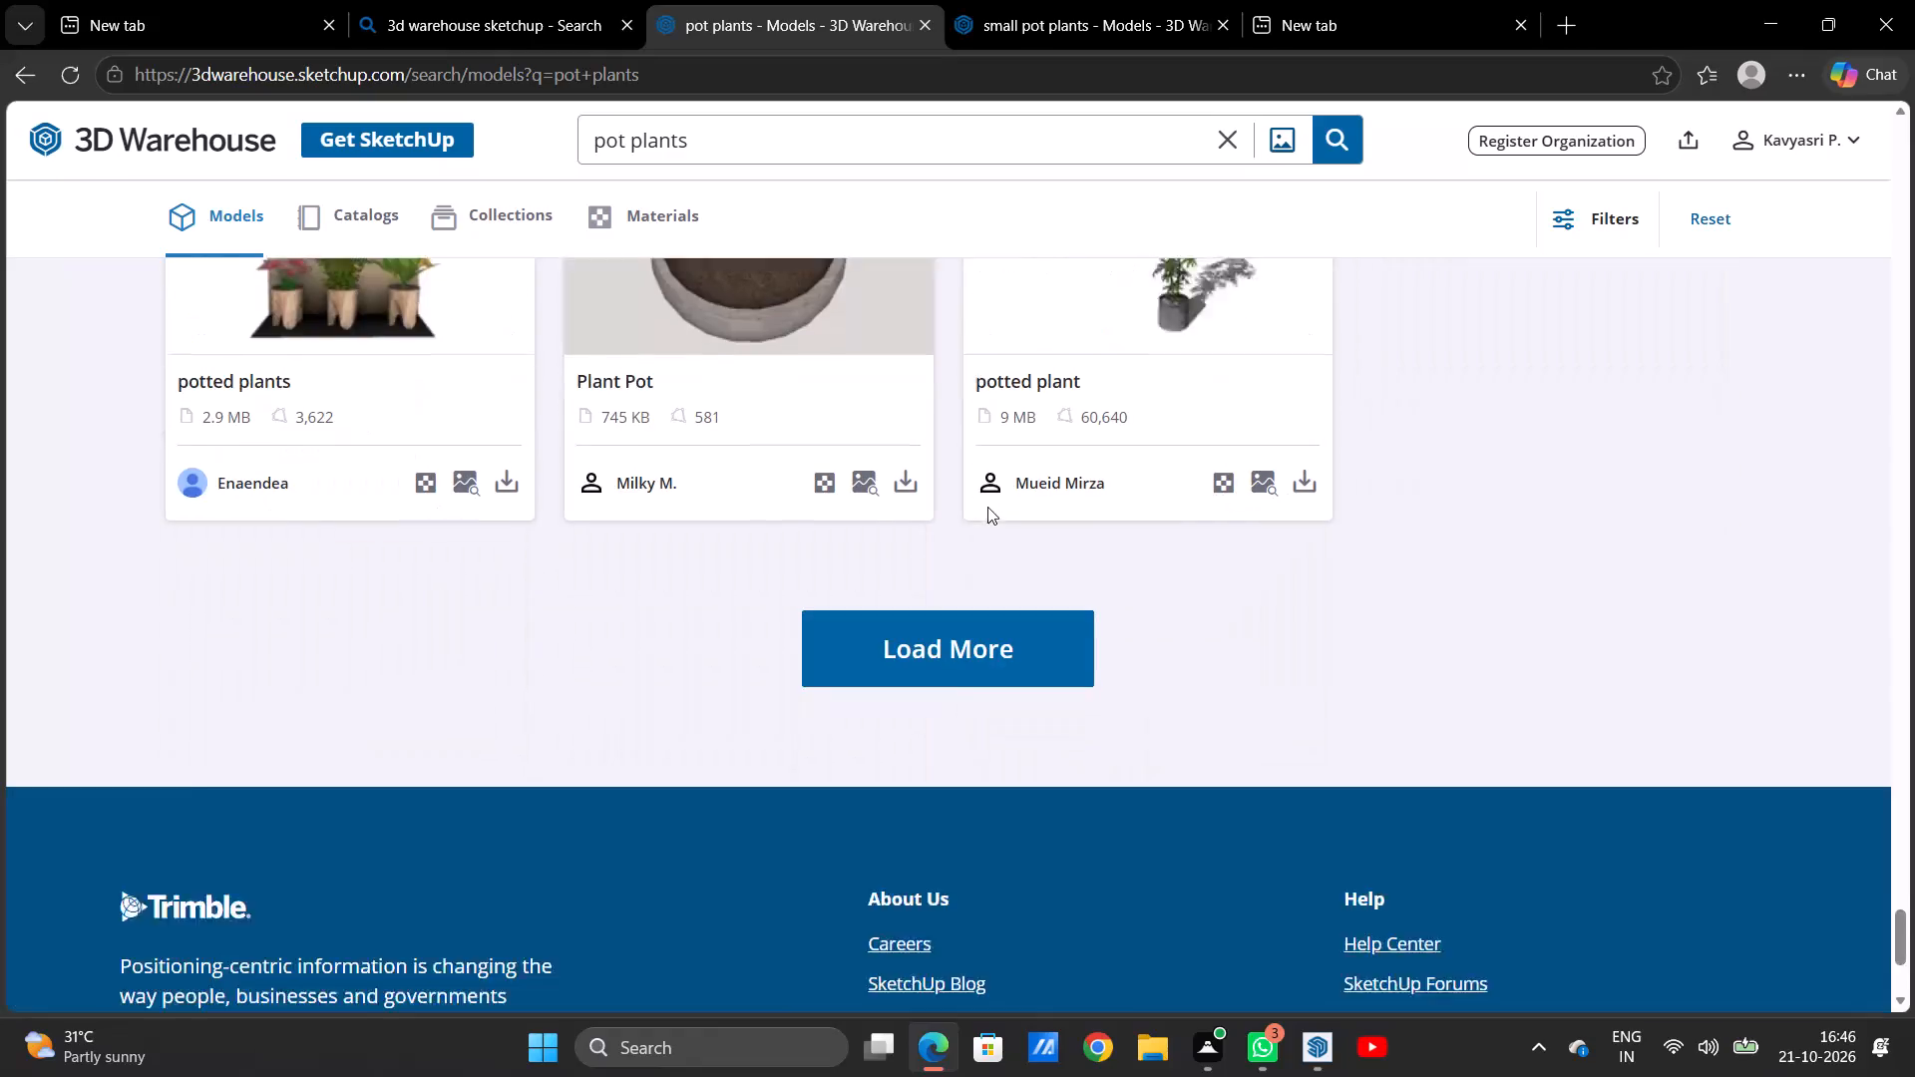
scroll(987, 507, "down", 3)
scroll(987, 507, "up", 18)
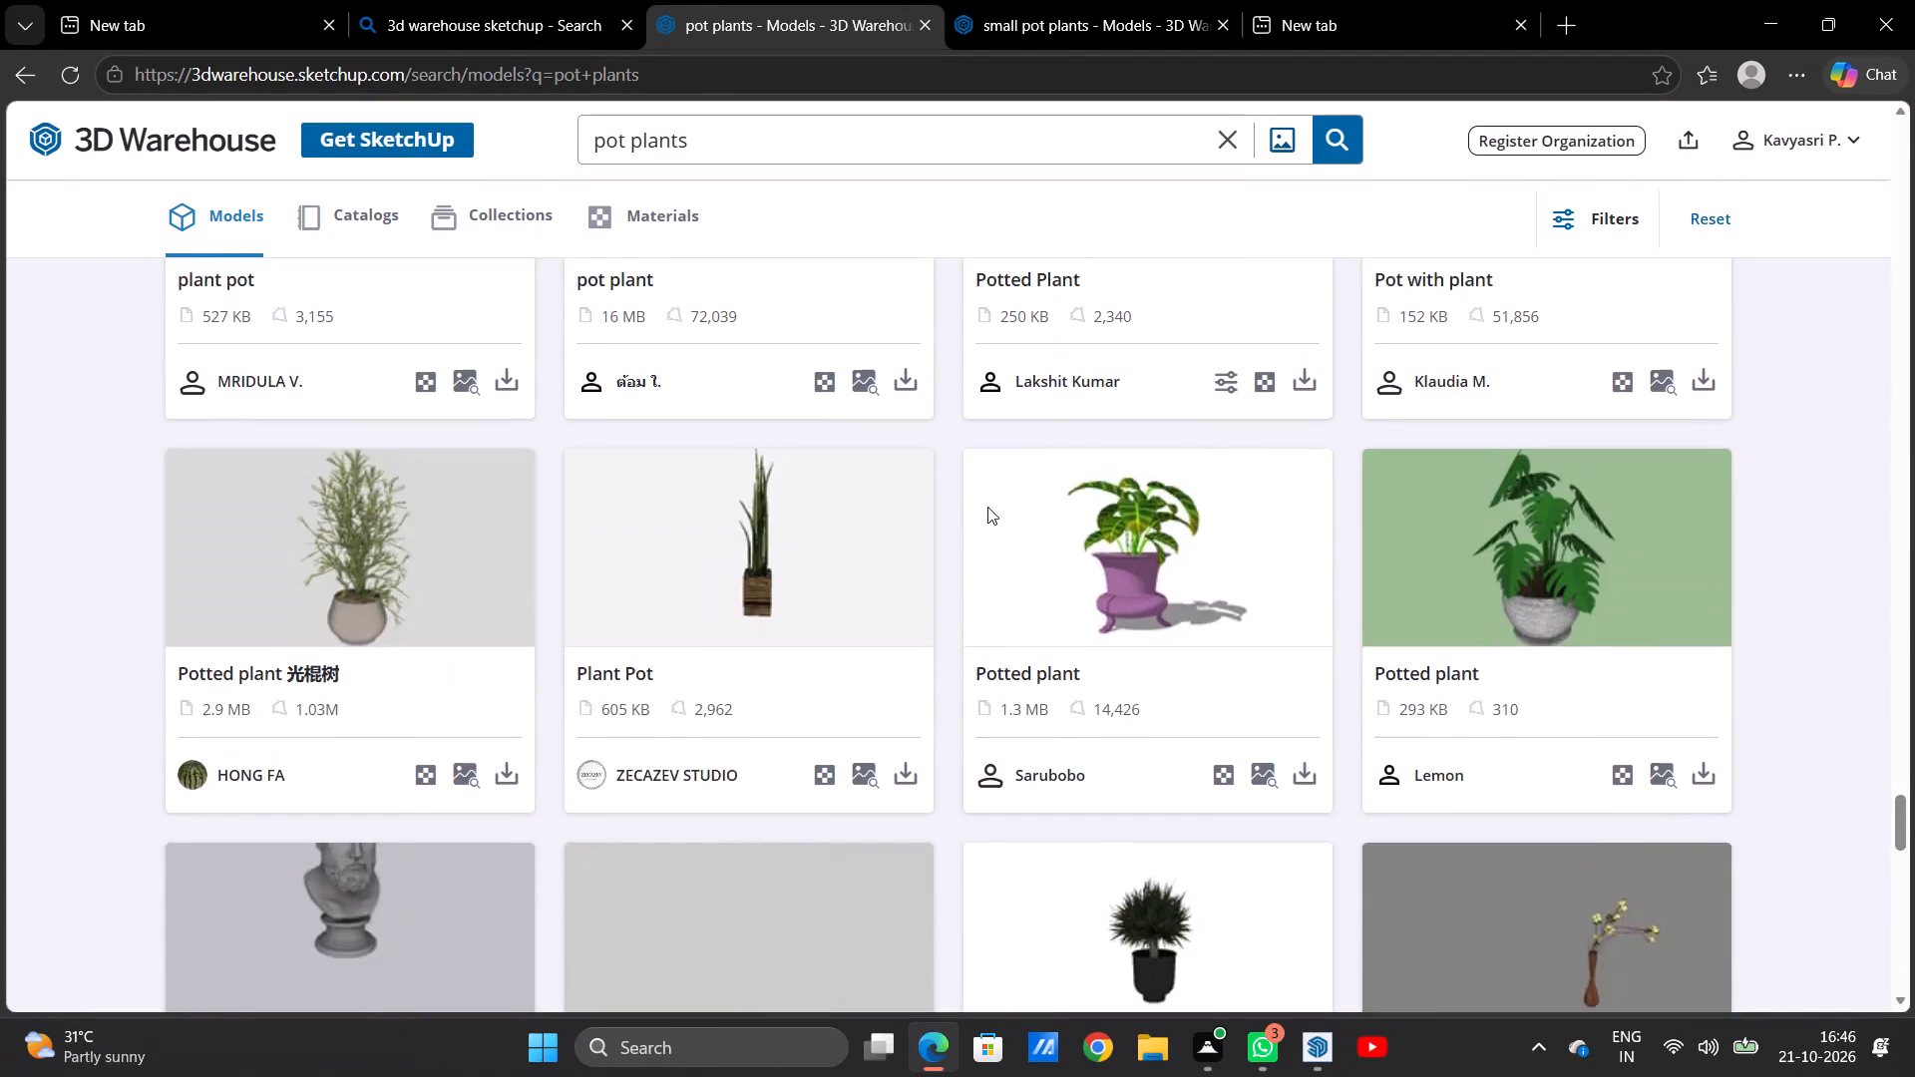
scroll(987, 507, "down", 1)
scroll(987, 507, "up", 18)
scroll(987, 507, "up", 12)
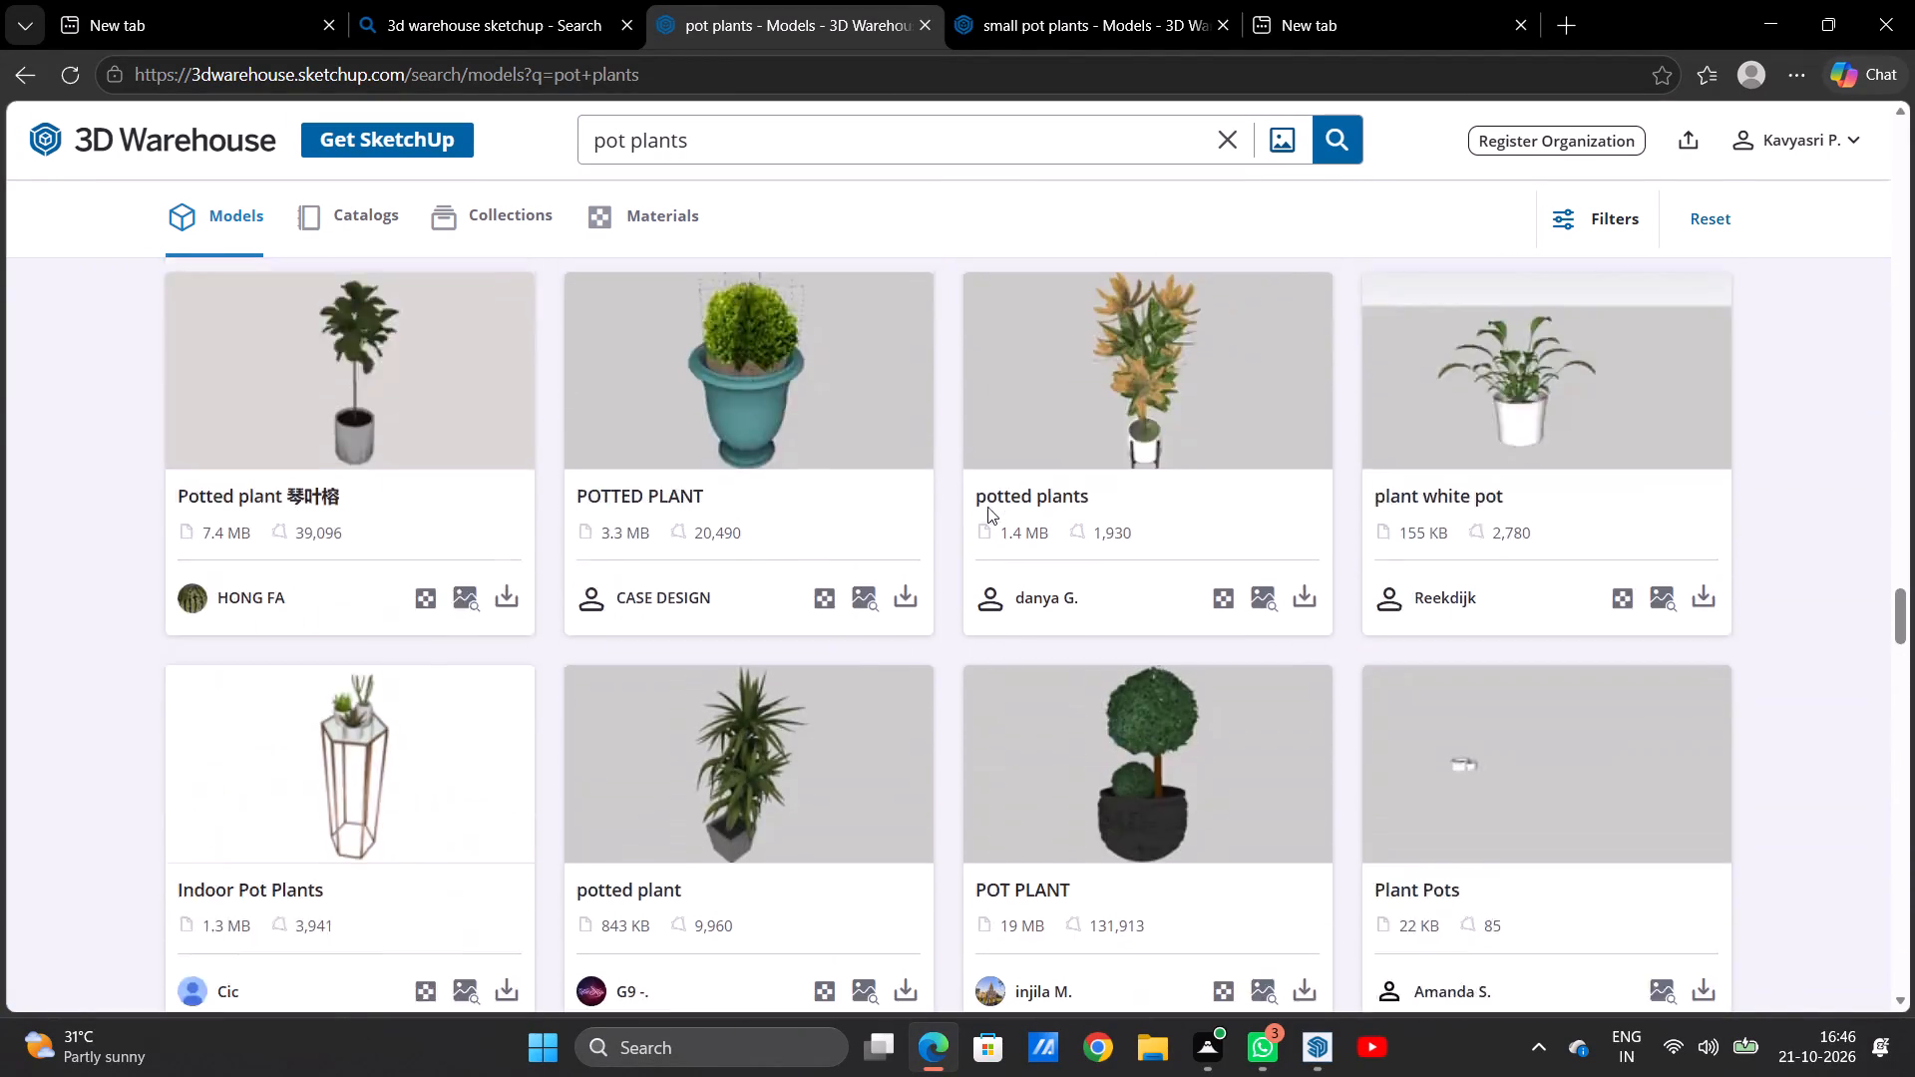
scroll(987, 507, "down", 5)
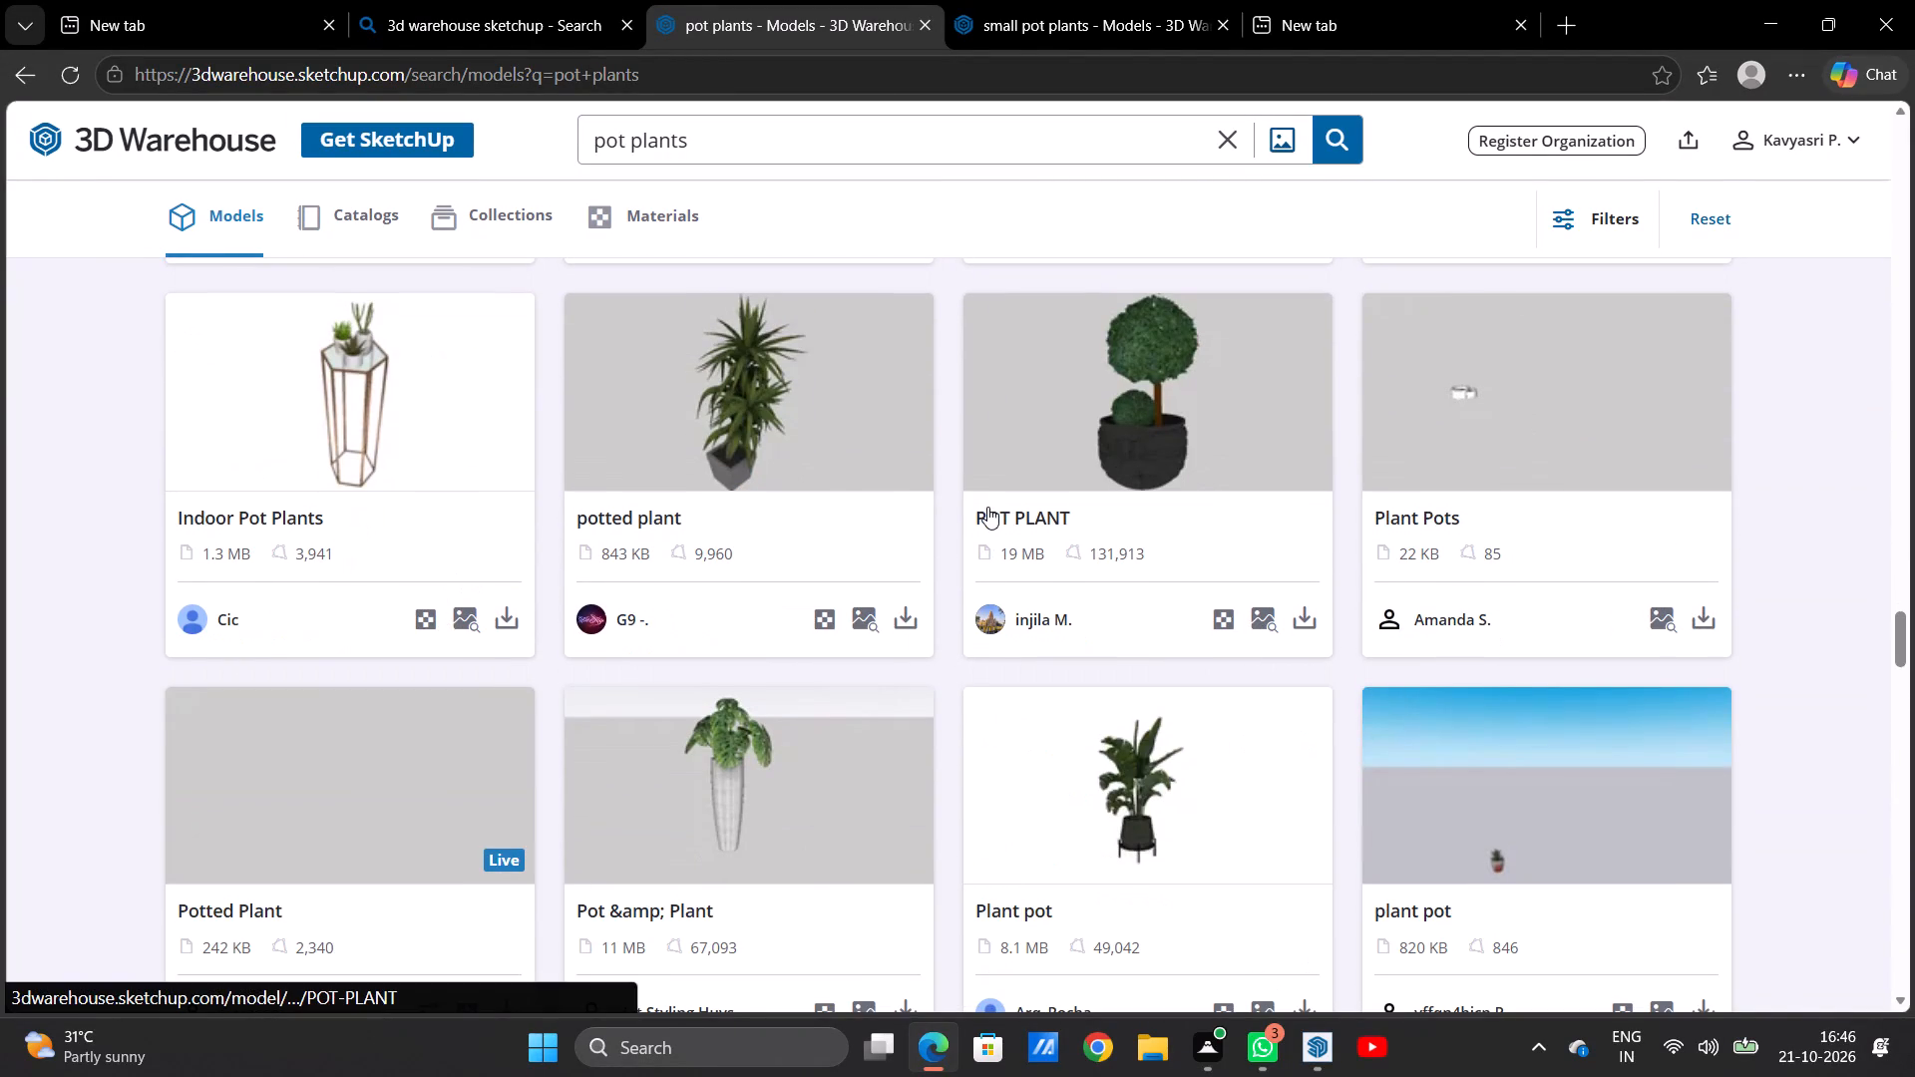
scroll(987, 507, "up", 6)
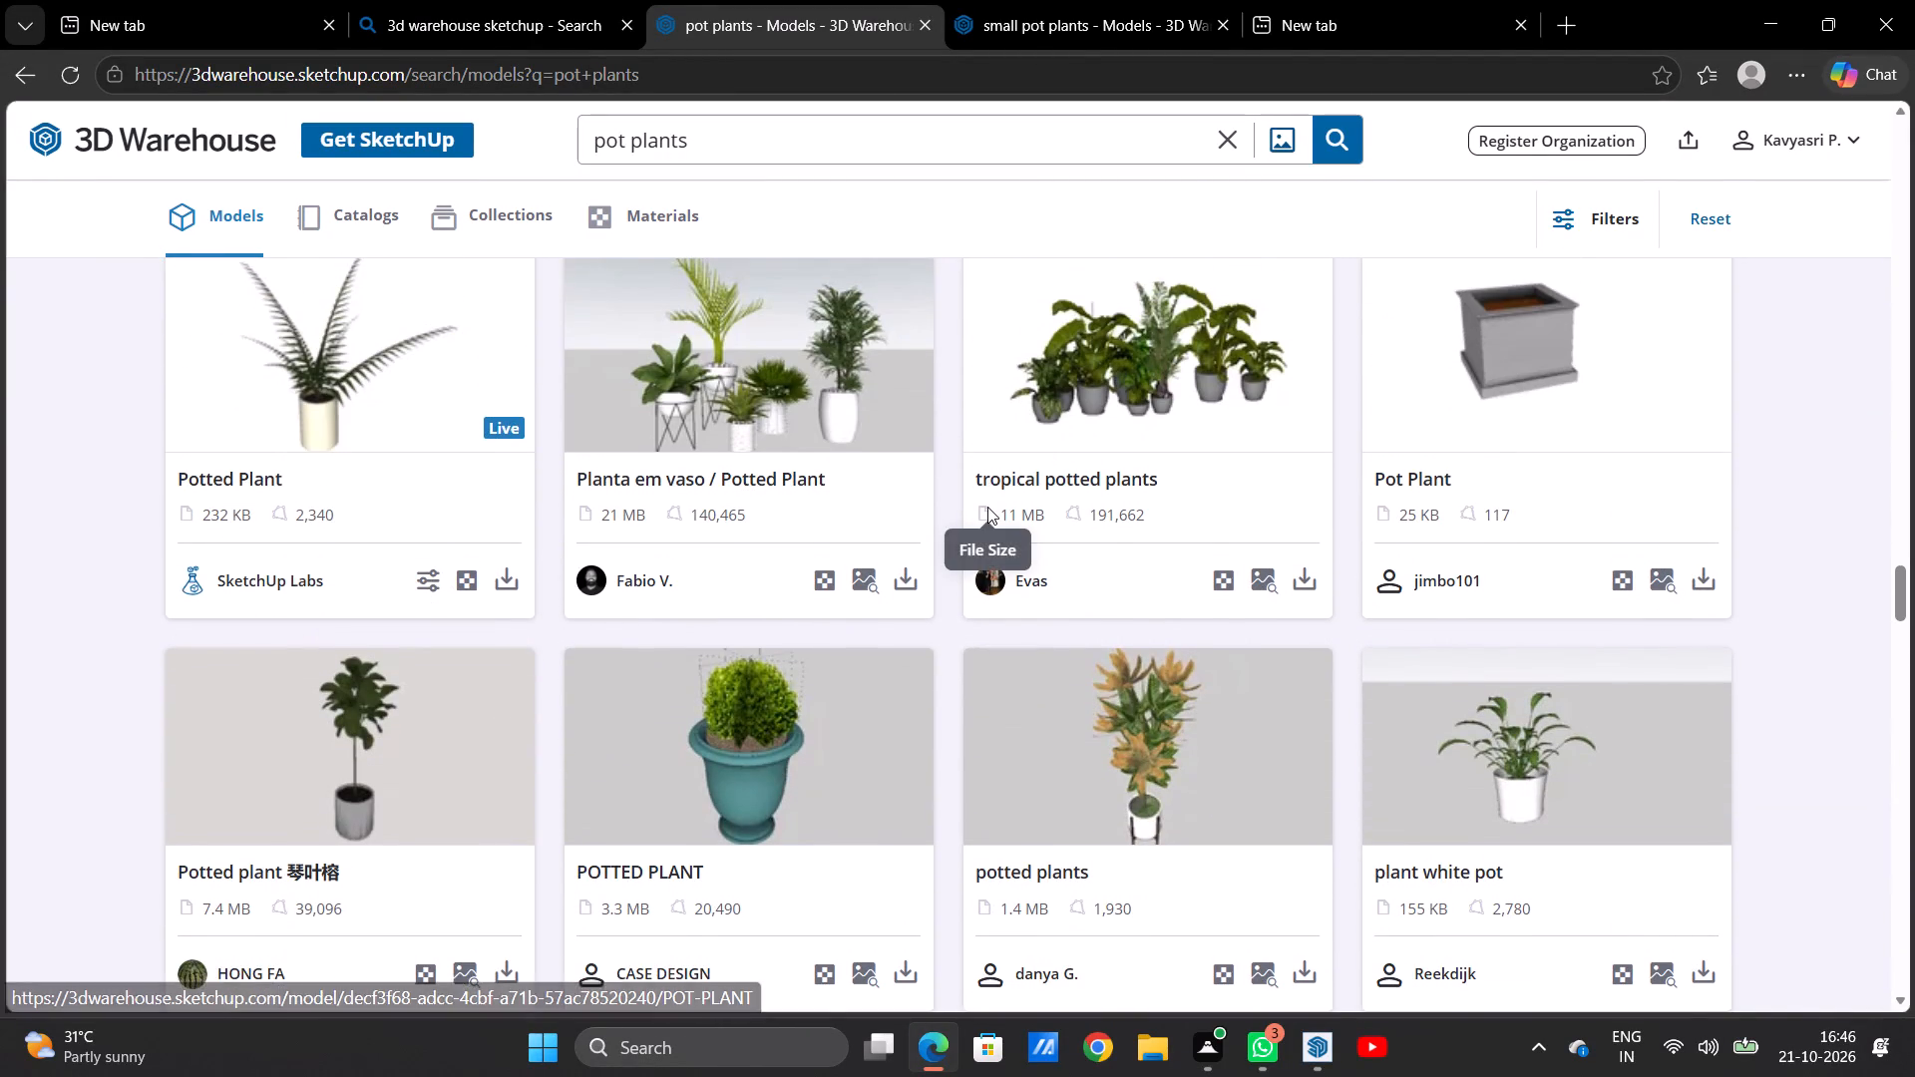
scroll(987, 507, "up", 13)
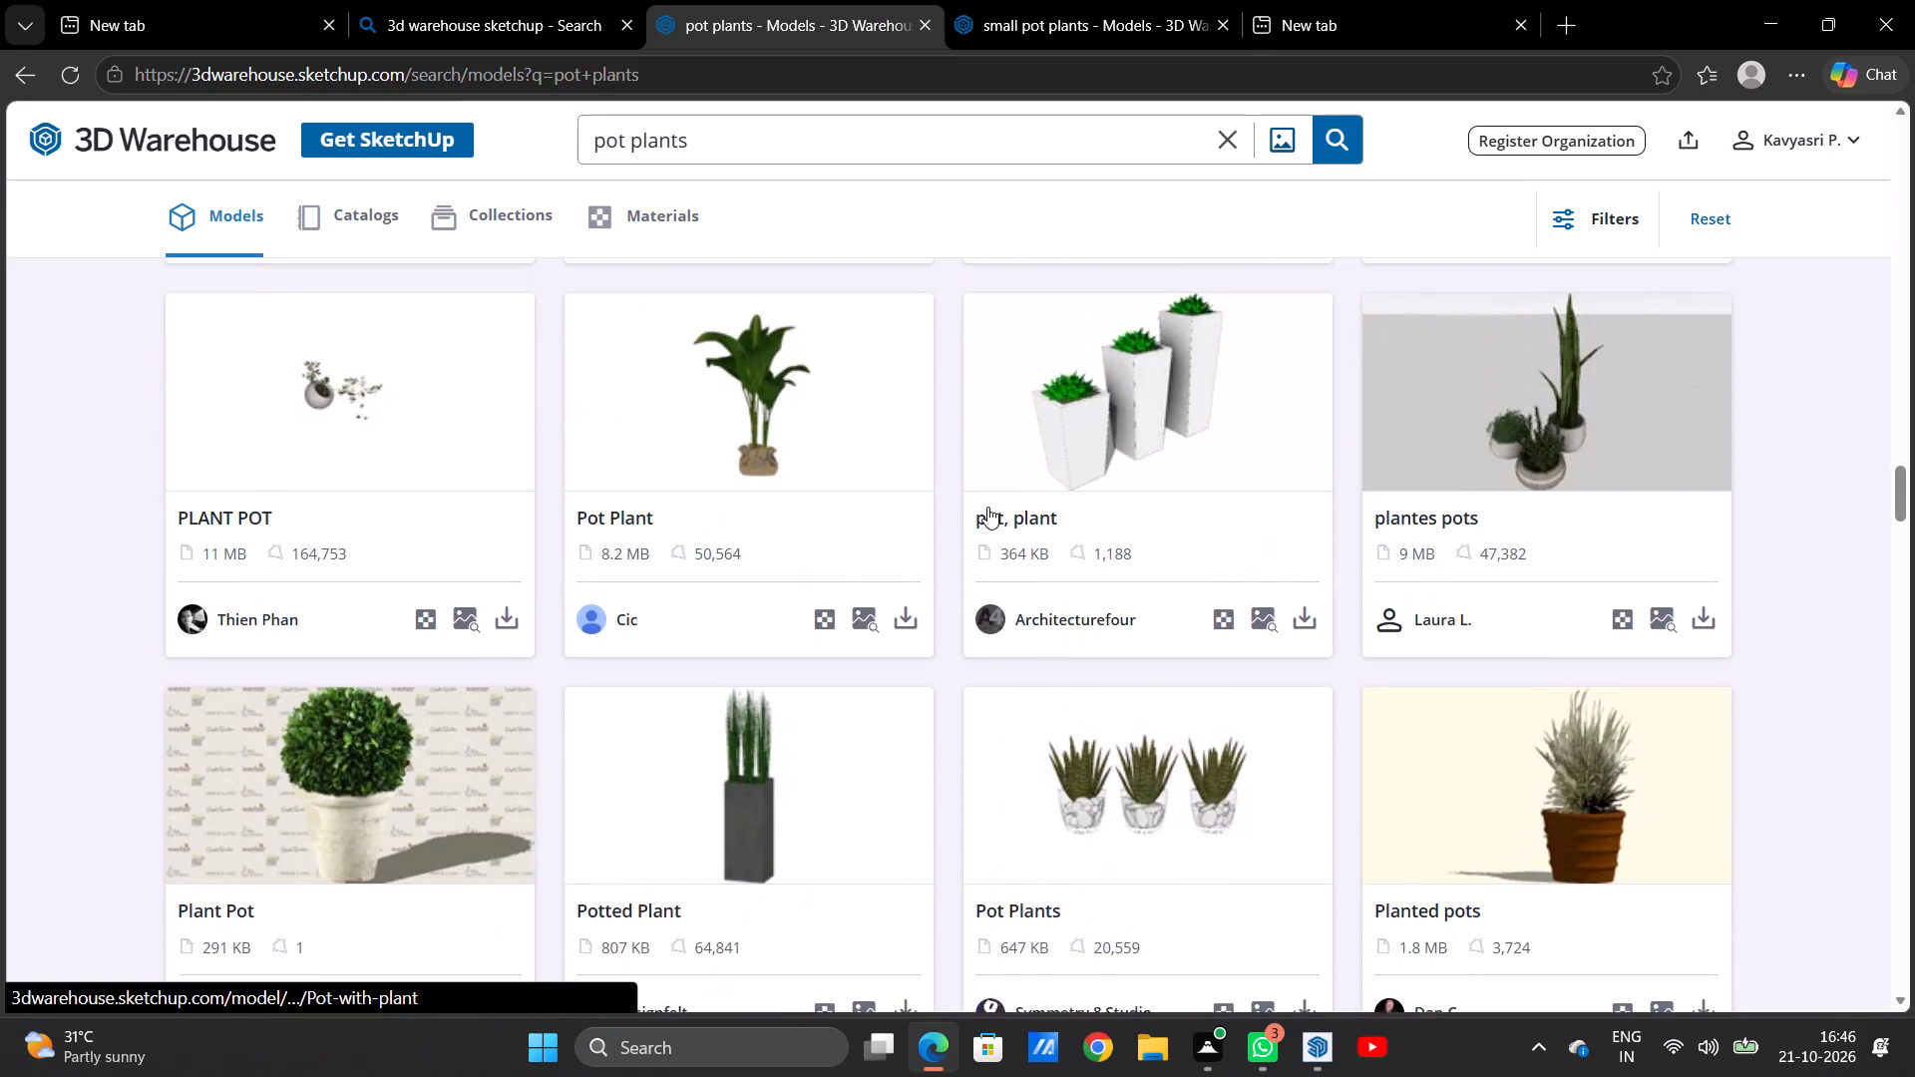
Search 3D Warehouse for "people poses".
left_click(1226, 152)
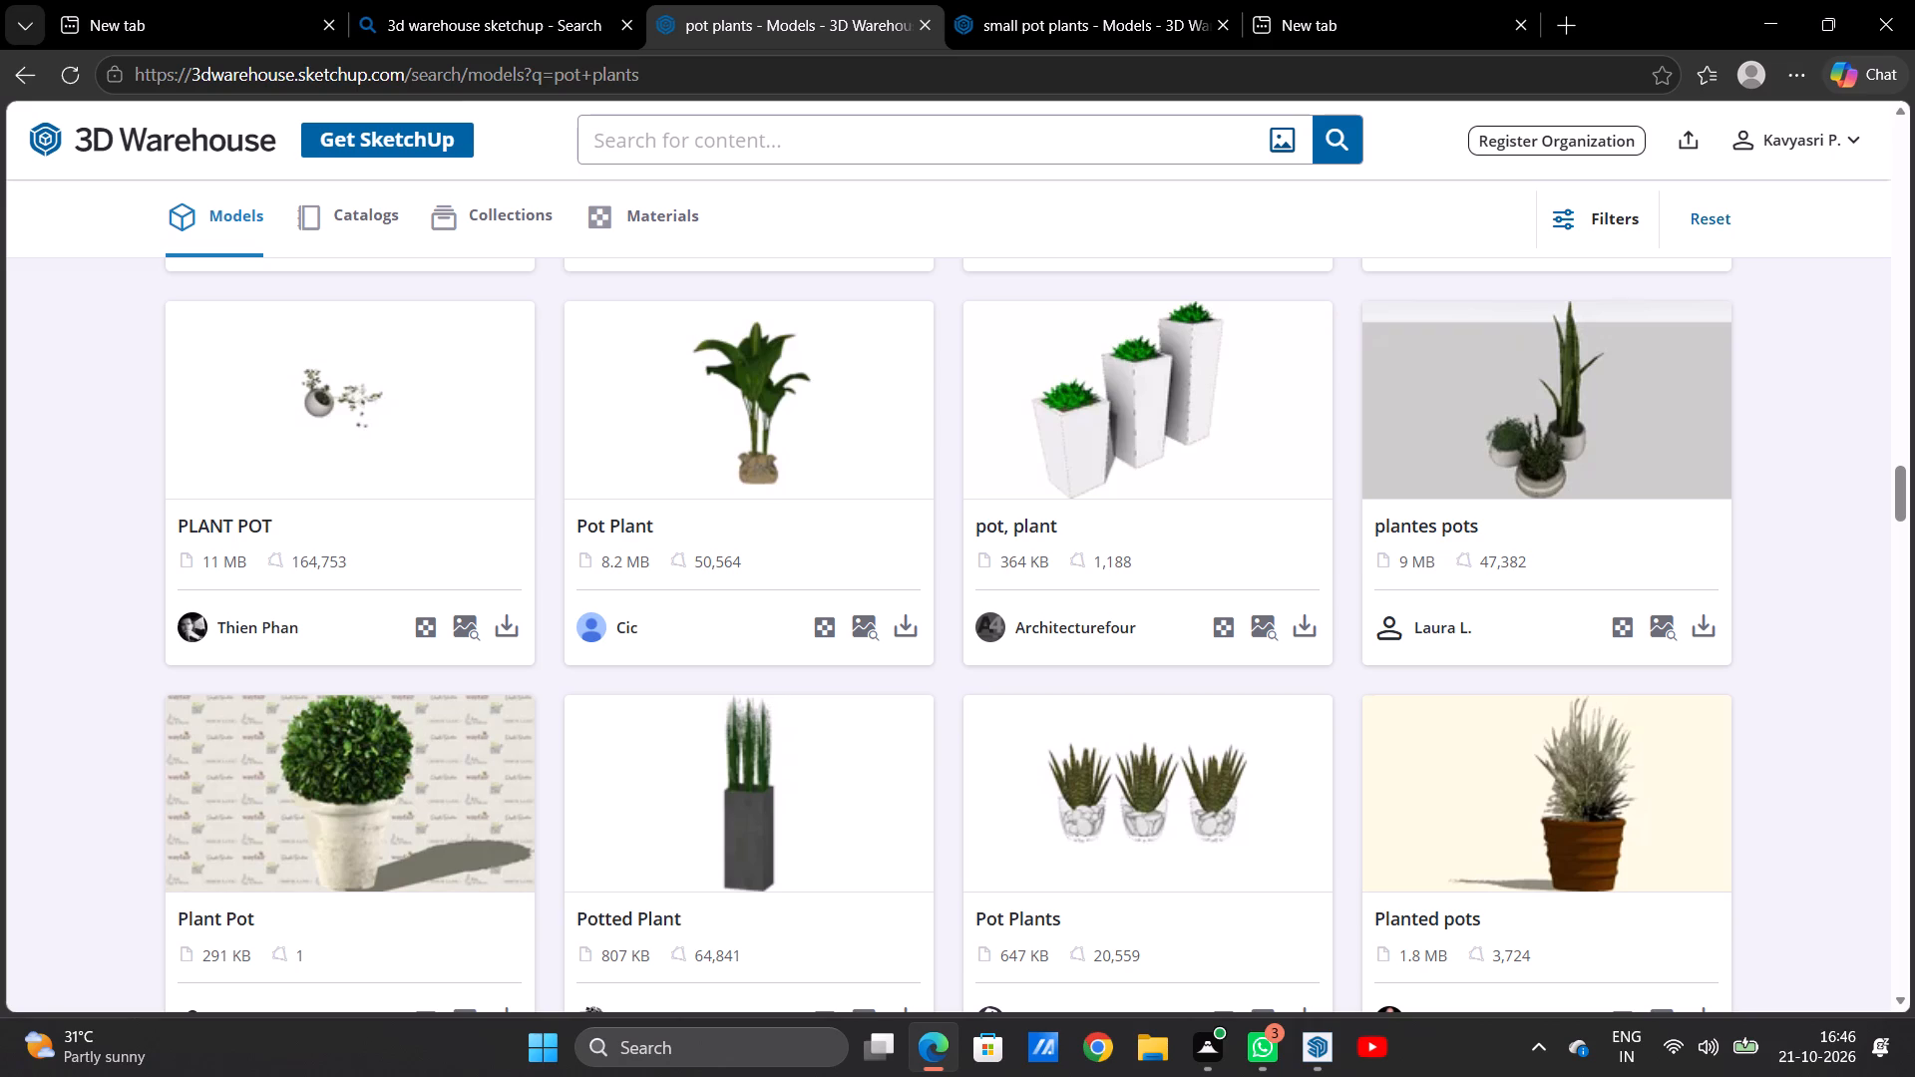
type("people")
key("space")
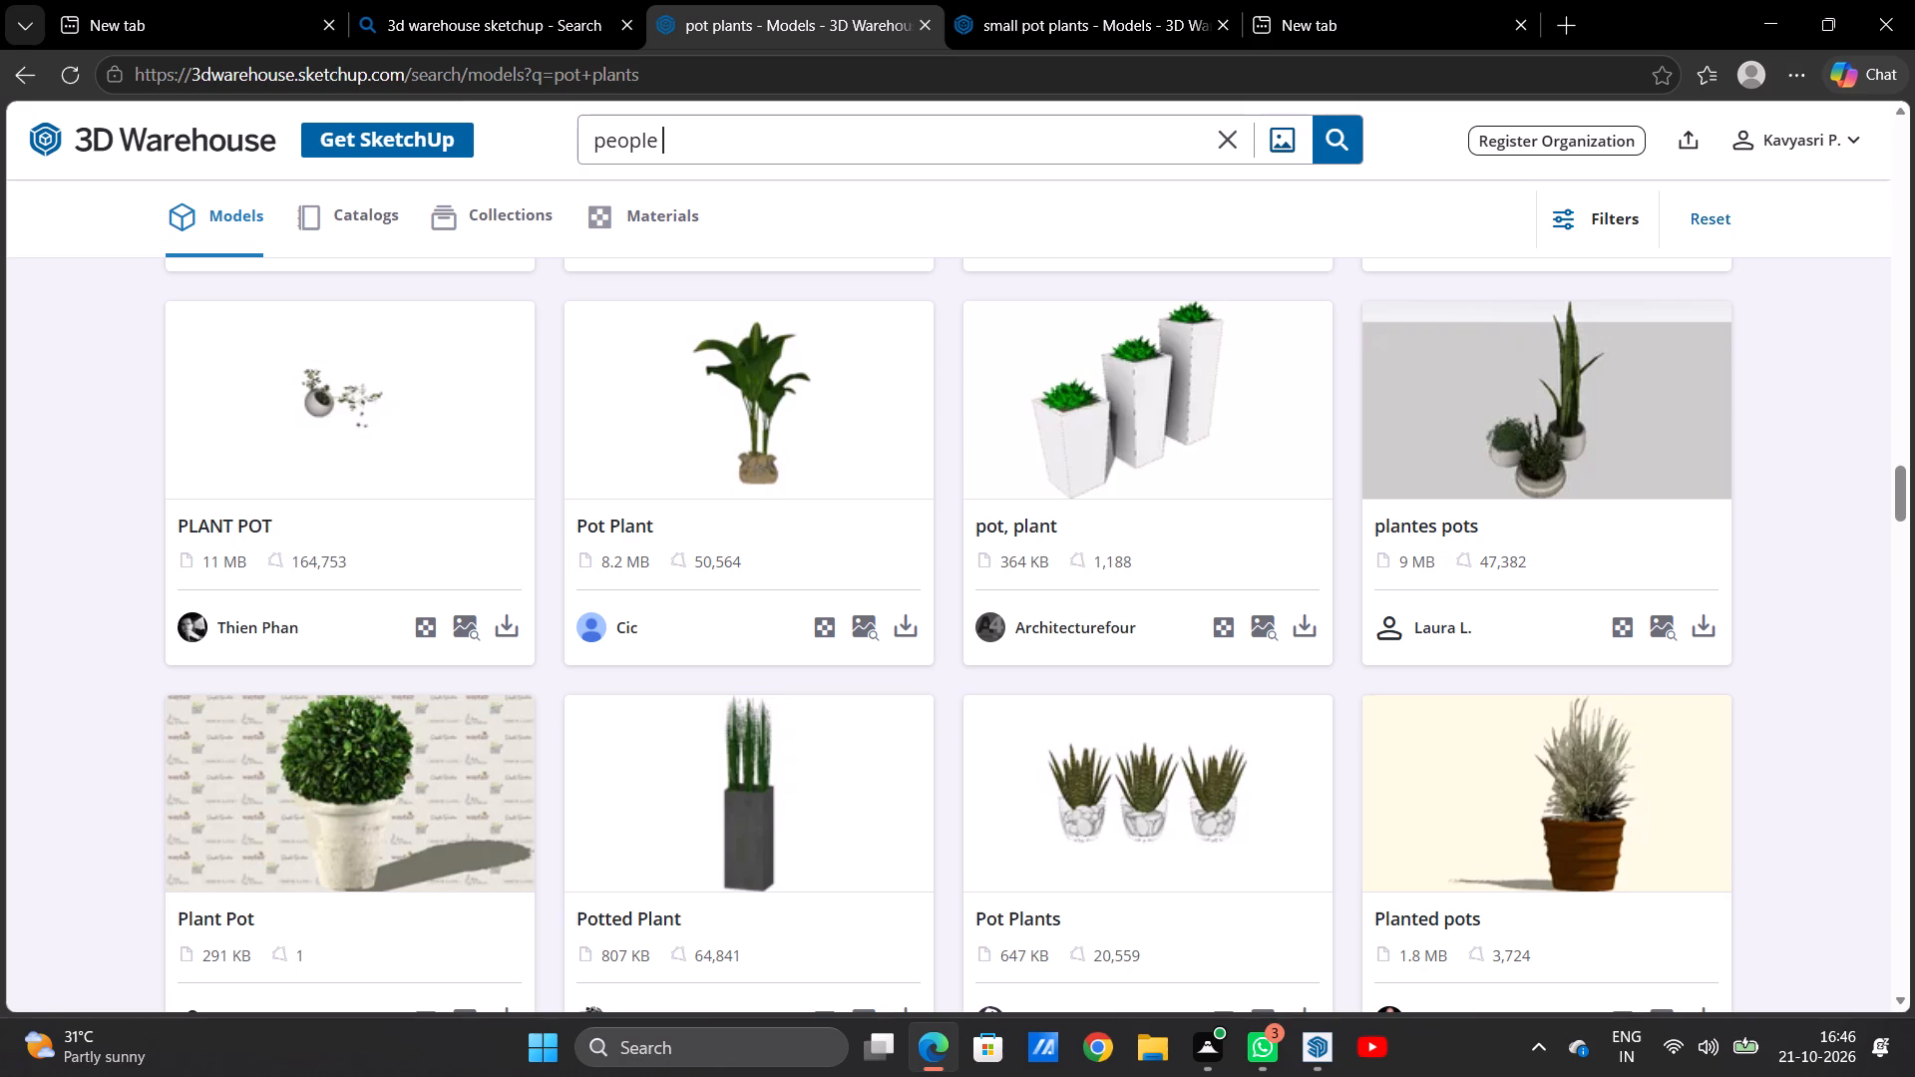
type("poses")
left_click(1340, 132)
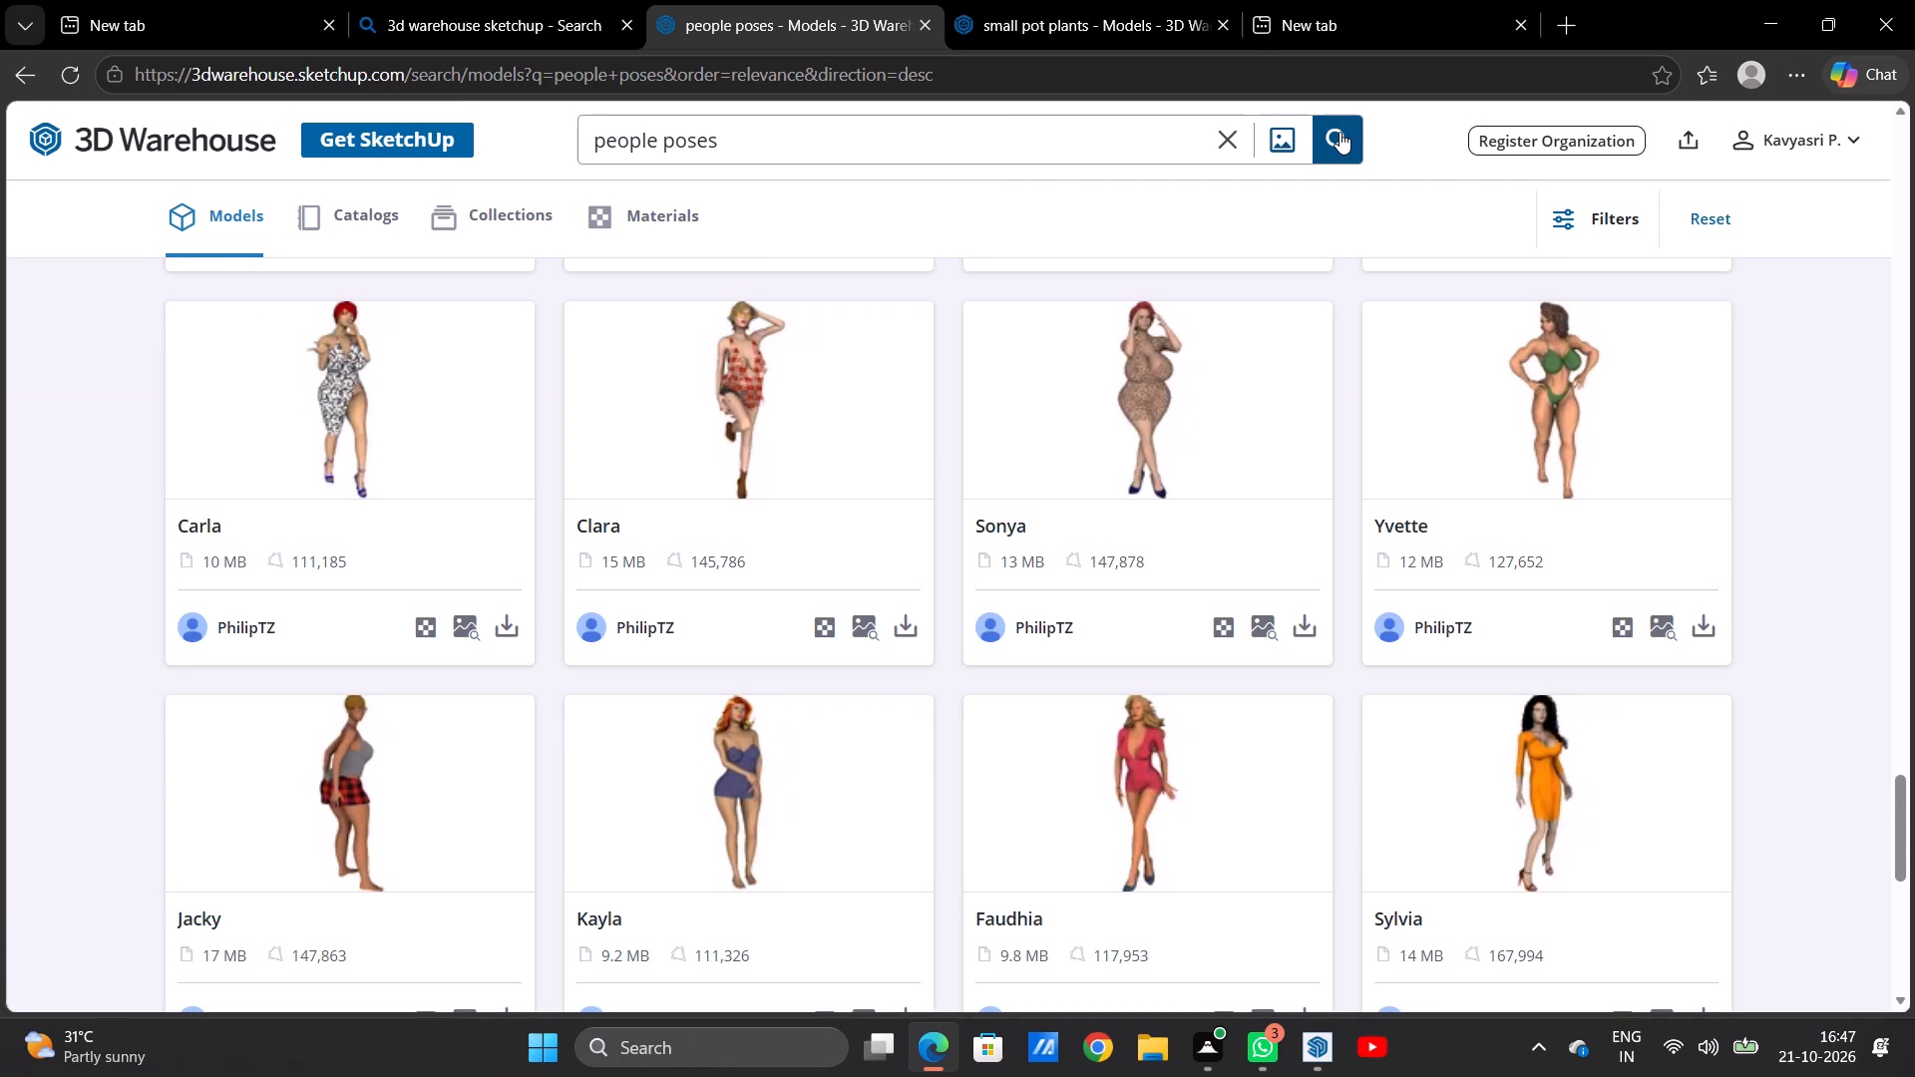
left_click(1345, 150)
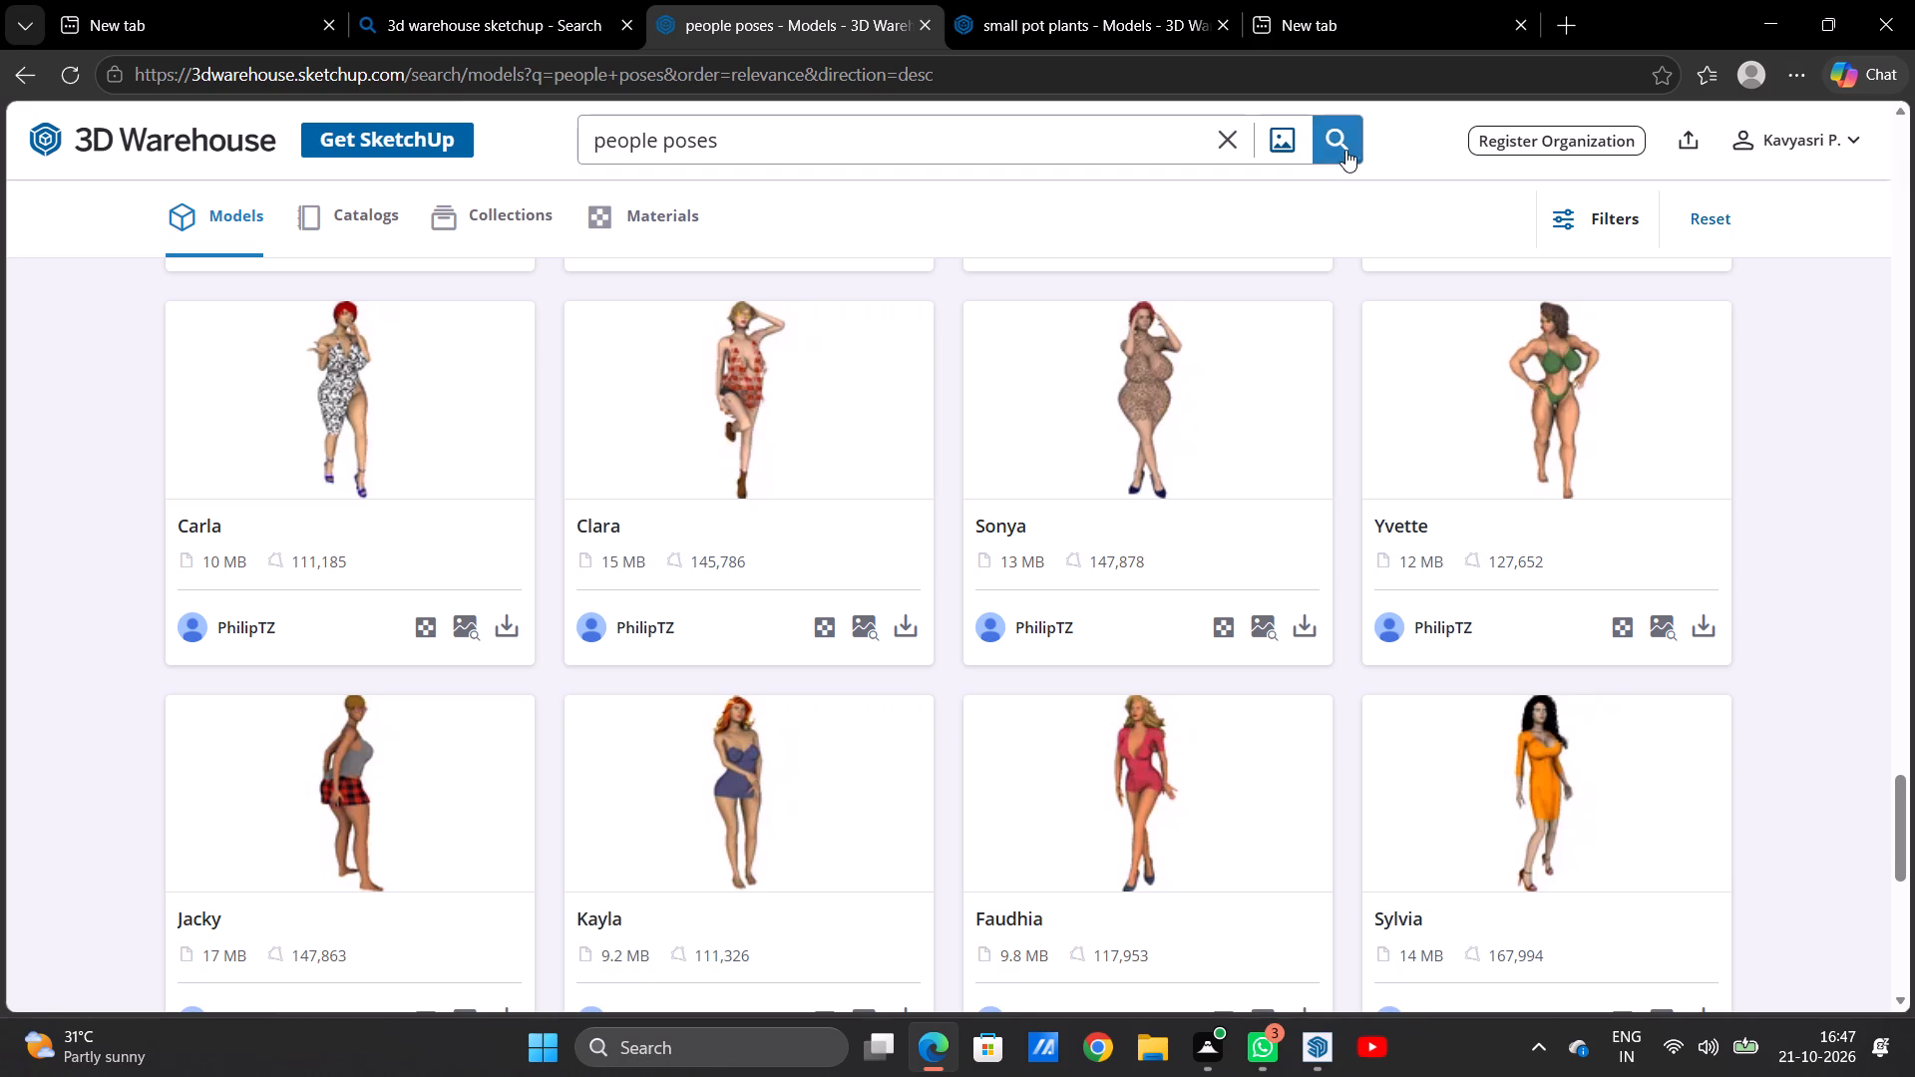
Clear the search term and close the "people poses" results page.
left_click(1226, 143)
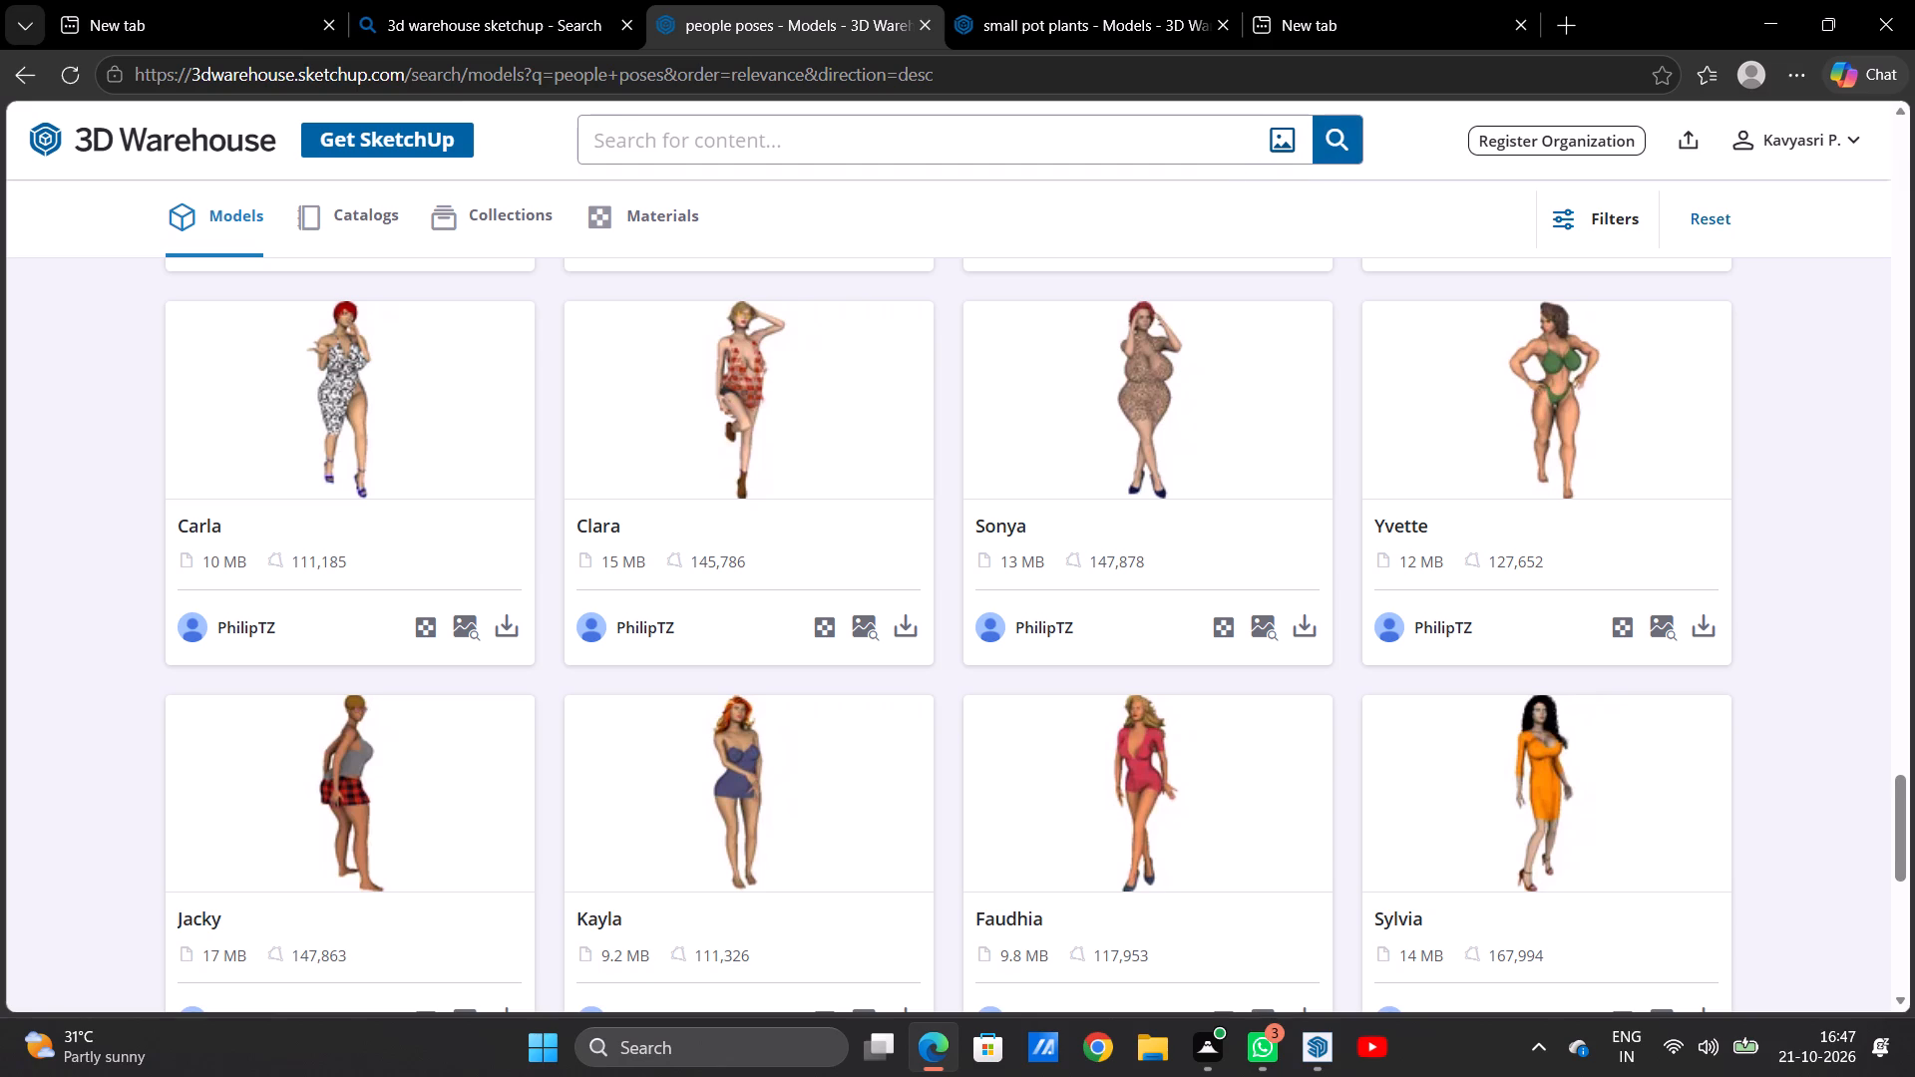
left_click(930, 22)
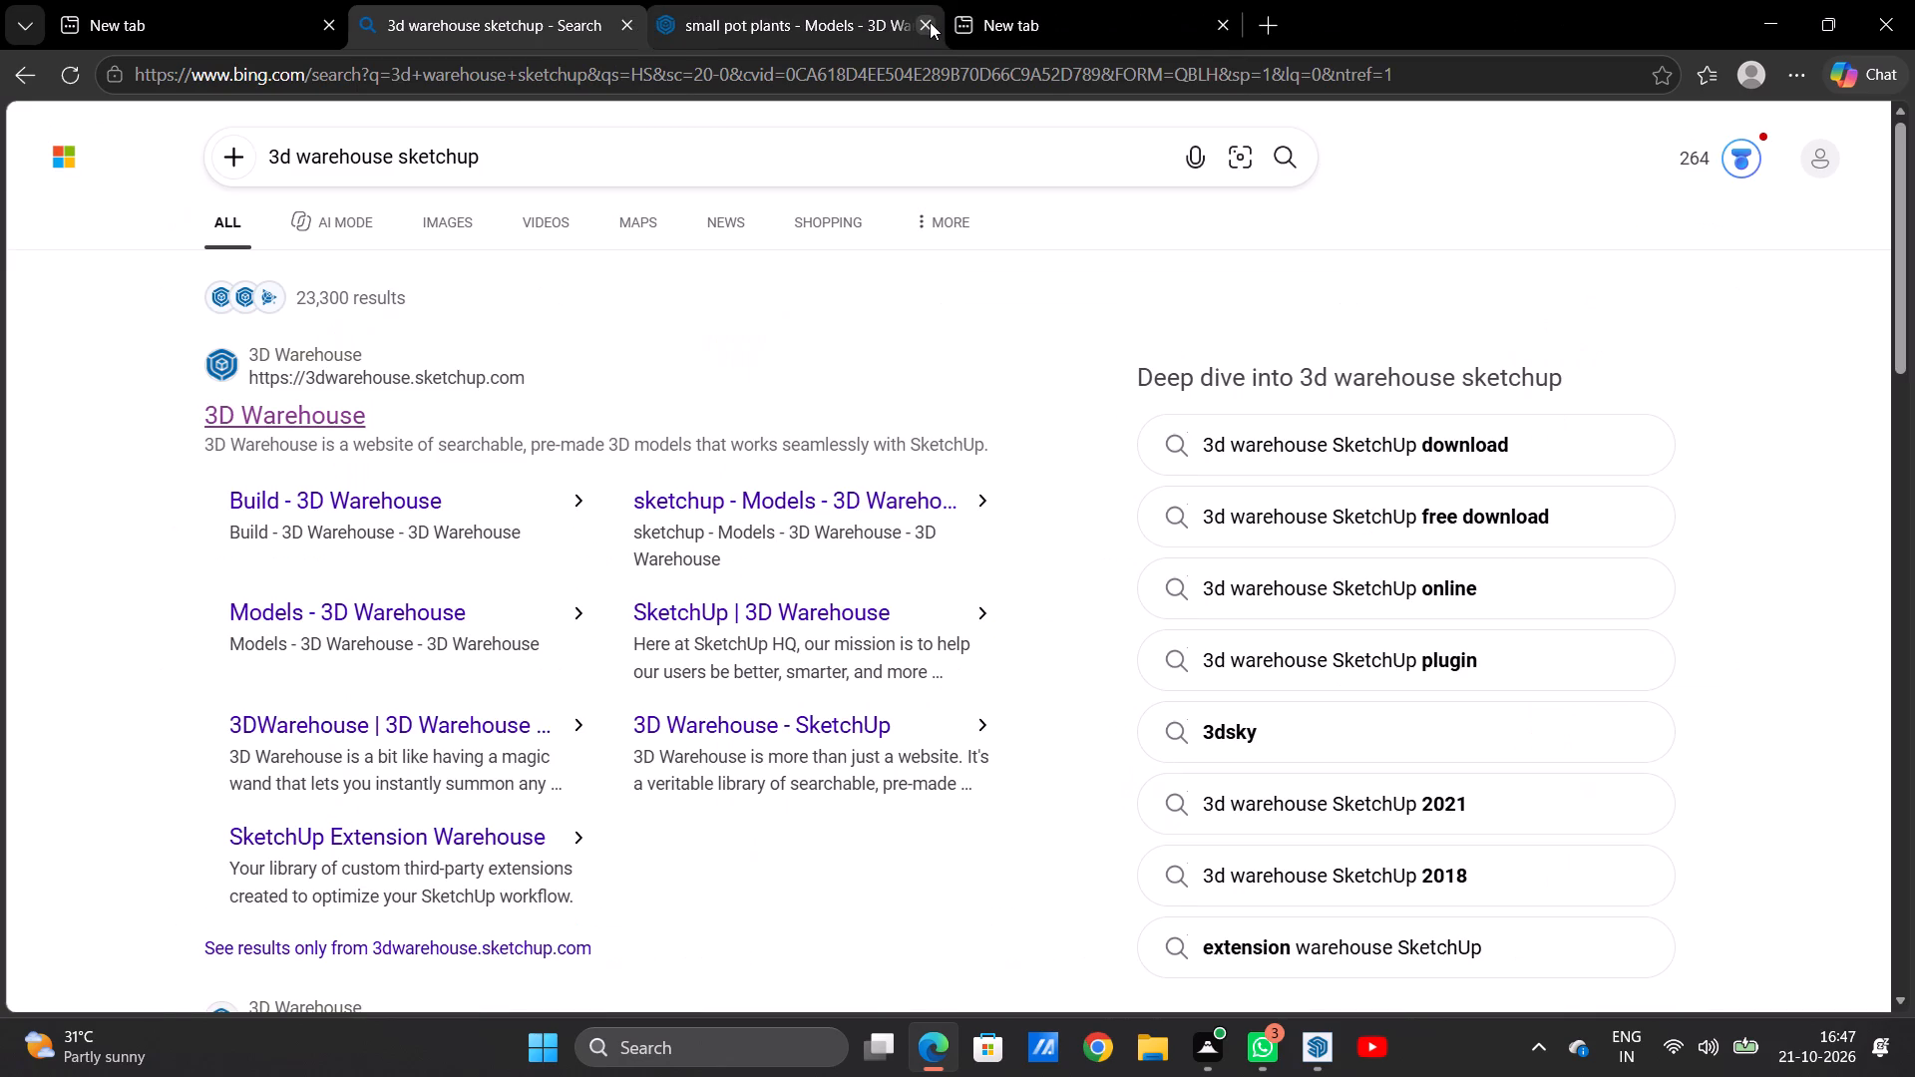
Return to the small pot plants results page and search 3D Warehouse for "family pics" instead.
left_click(854, 23)
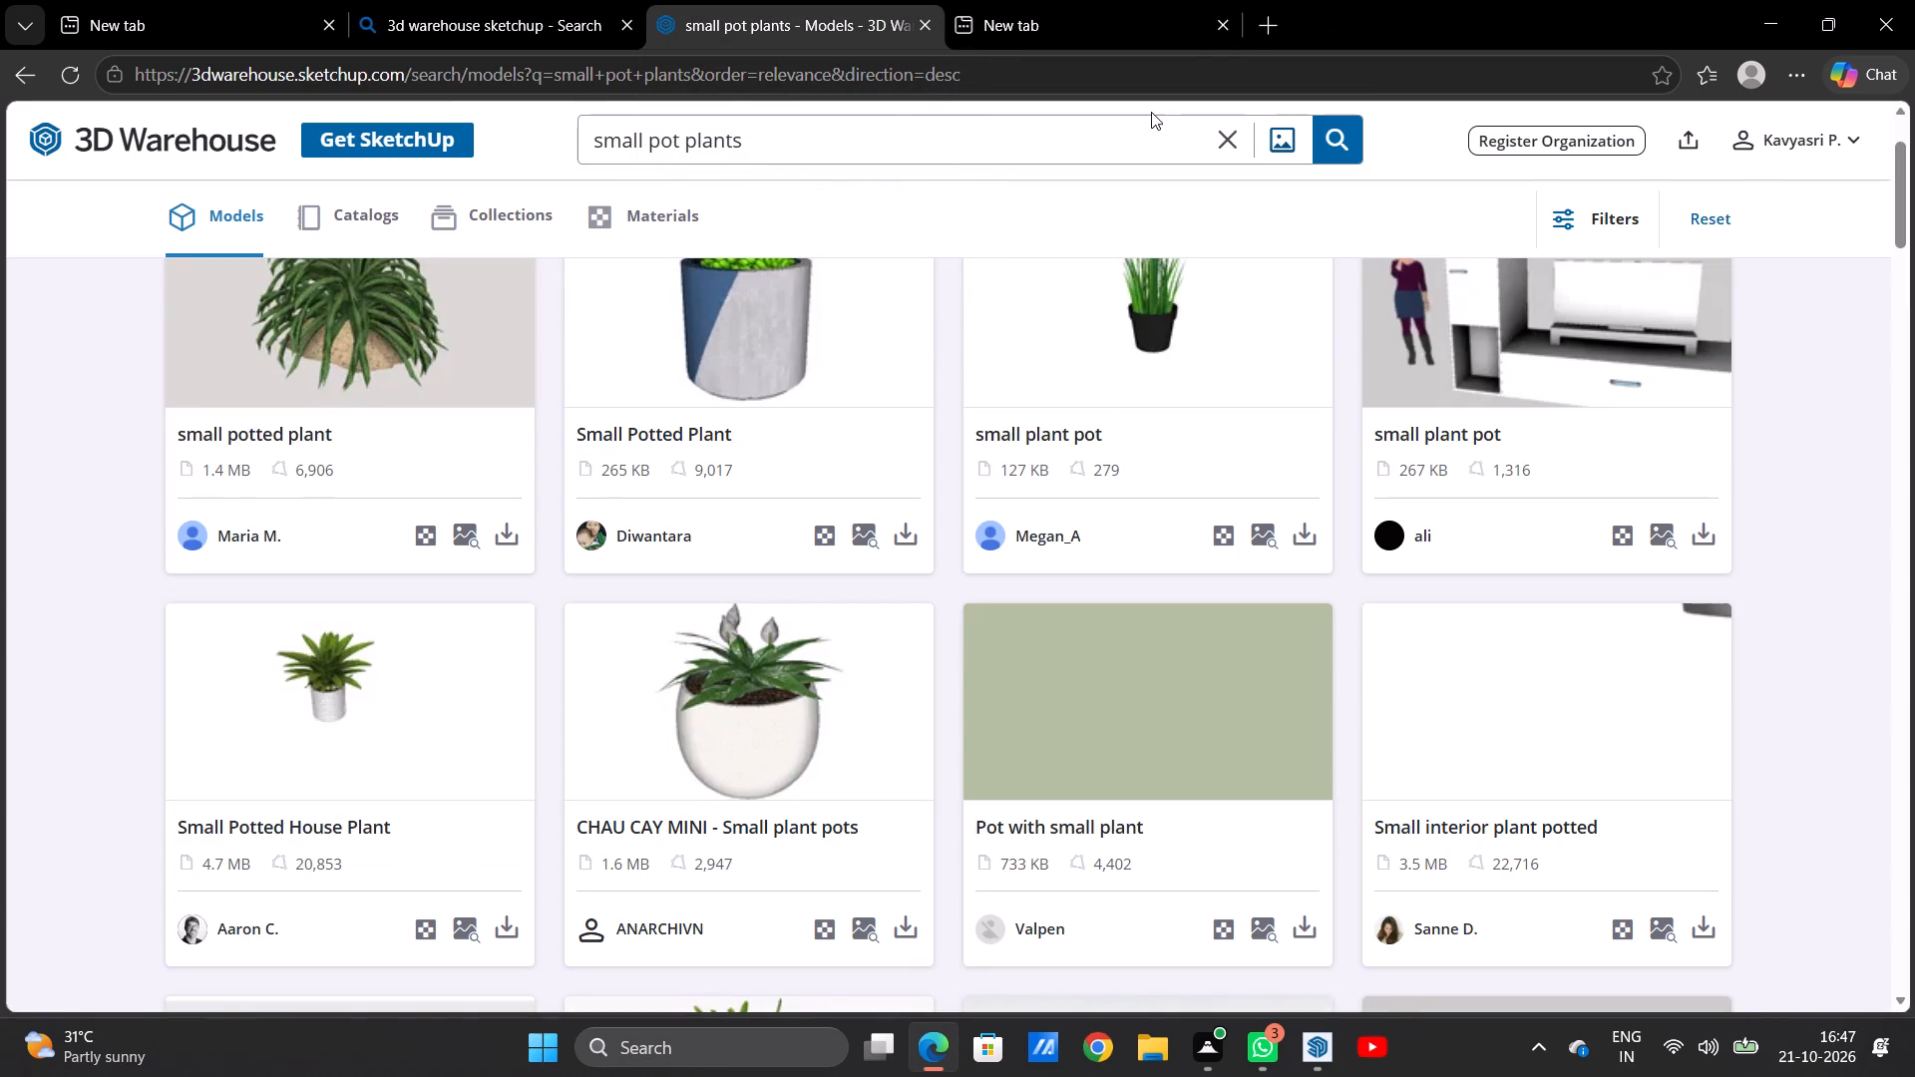
left_click(1217, 145)
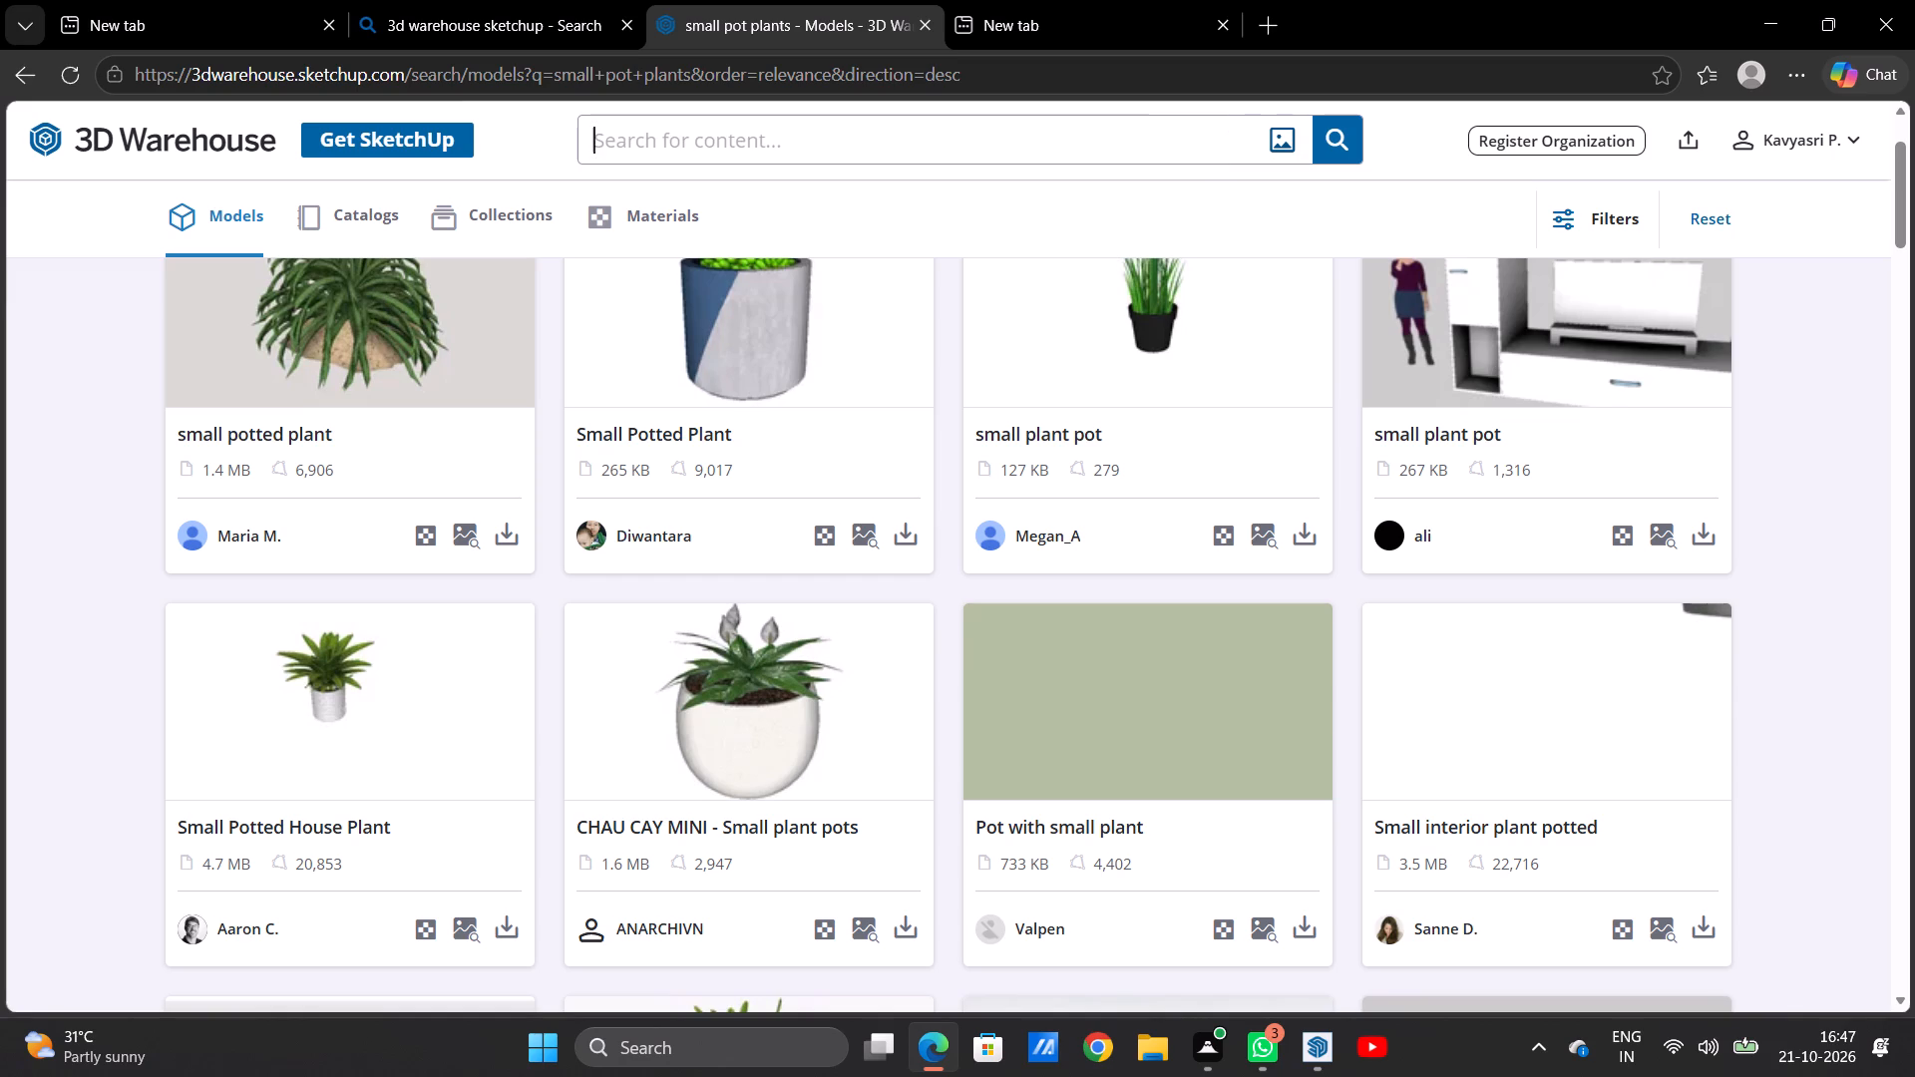
left_click(1116, 134)
type("family")
key("space")
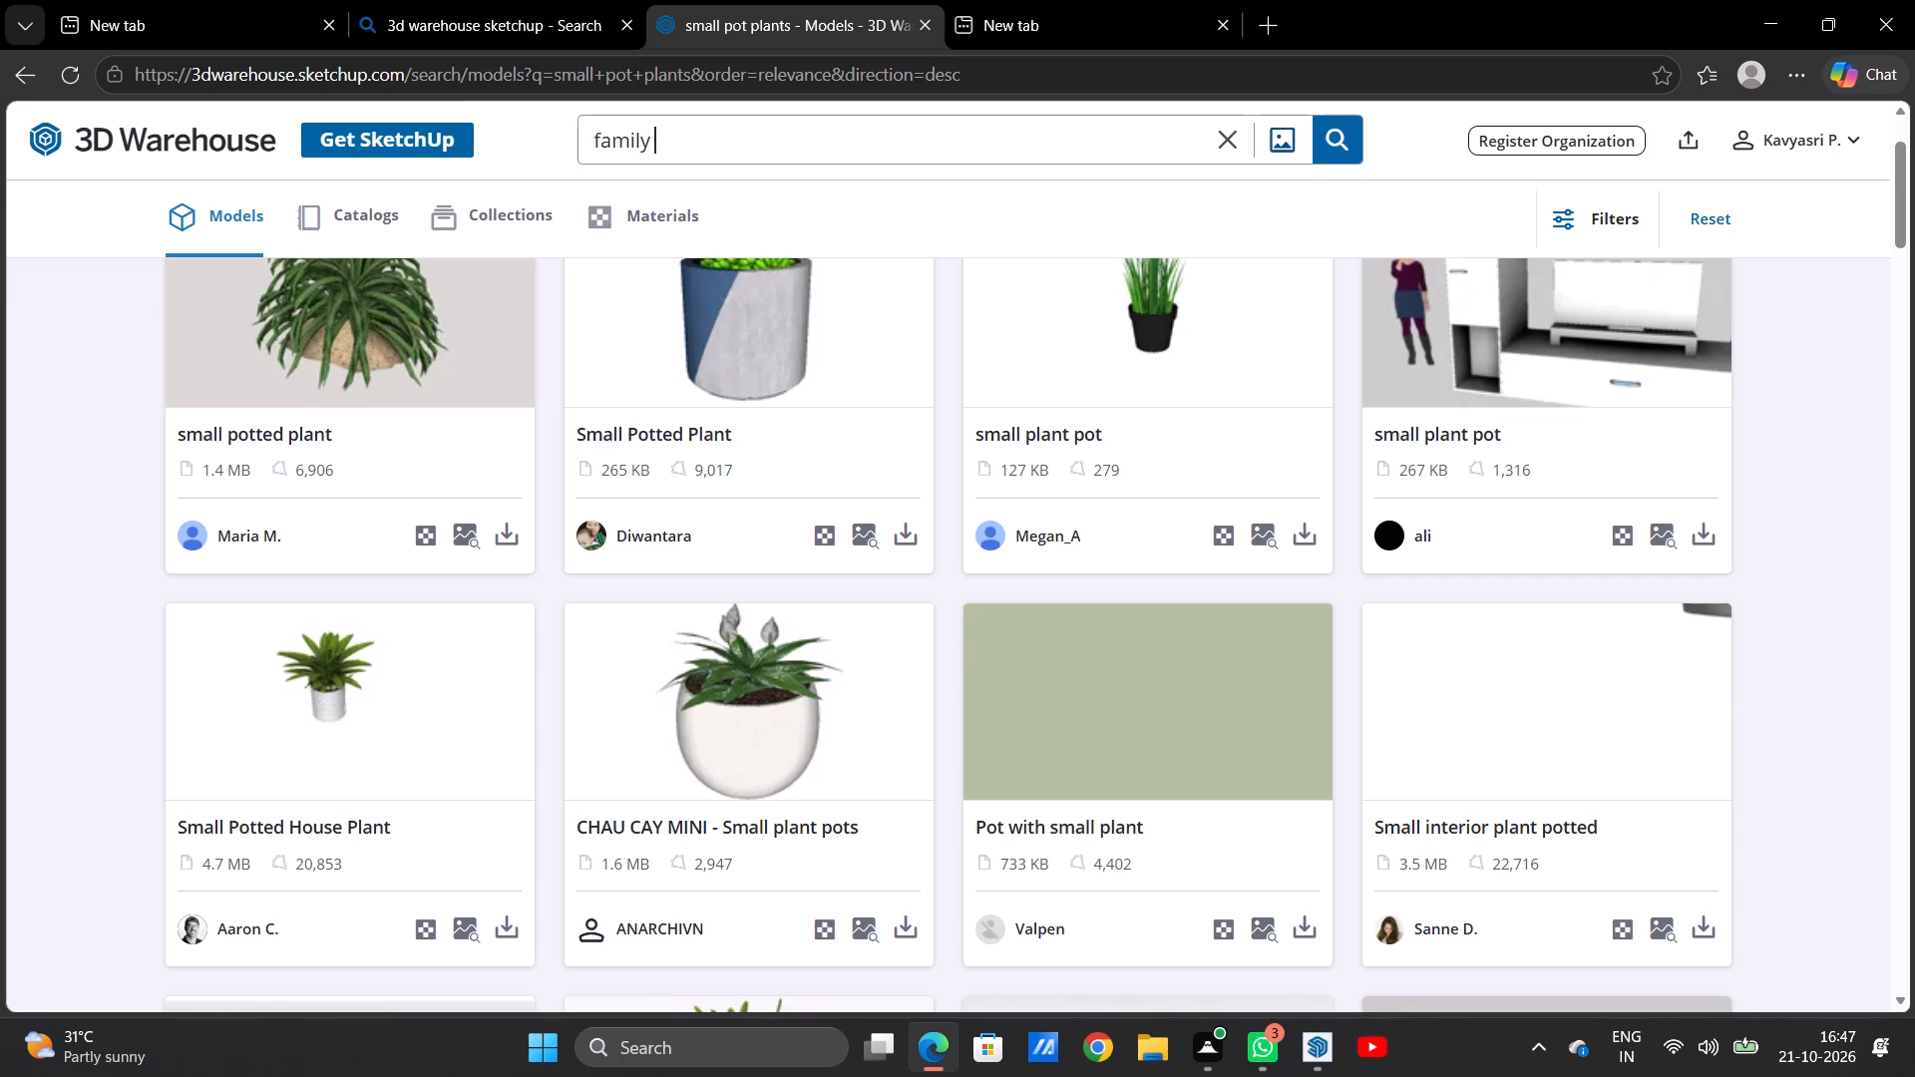
key("p")
type("ics")
left_click(1329, 149)
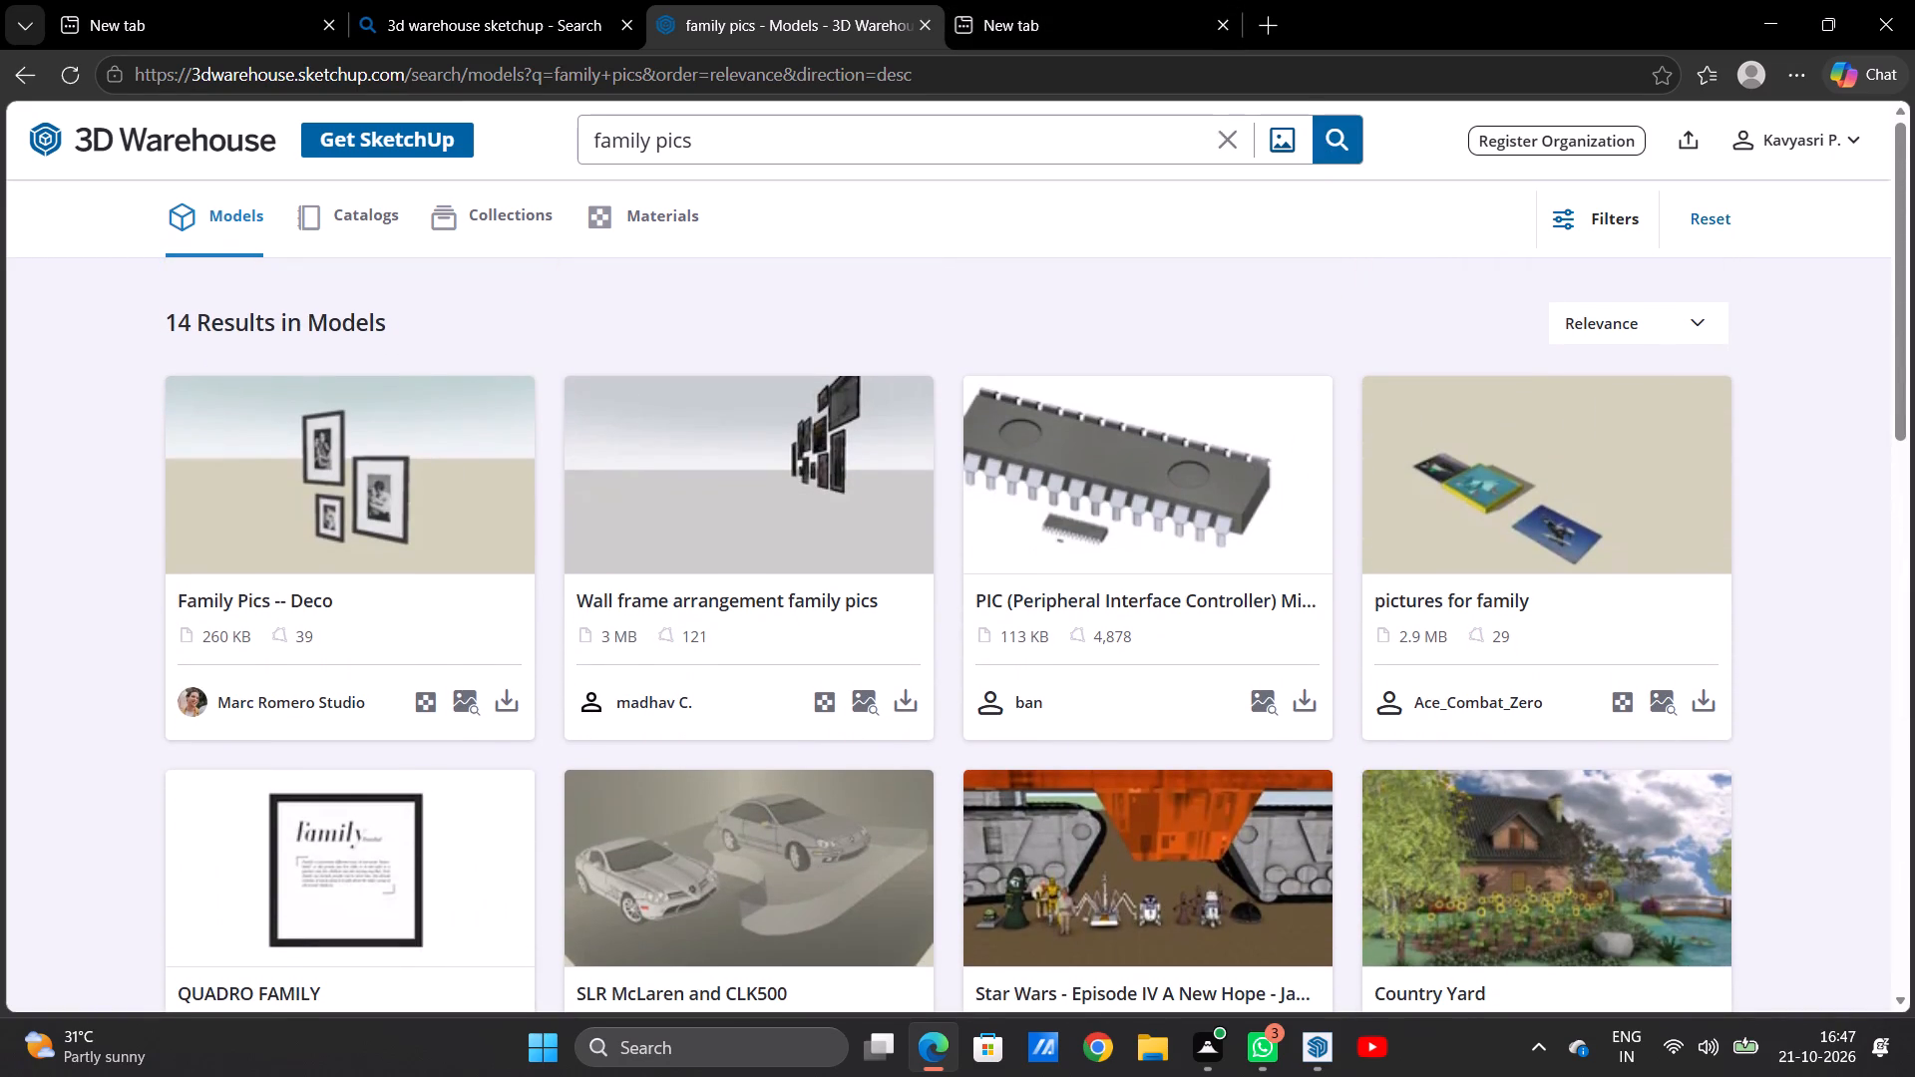
Replace the search term with "mens" and look through the models for suitable human figures.
left_click(1220, 128)
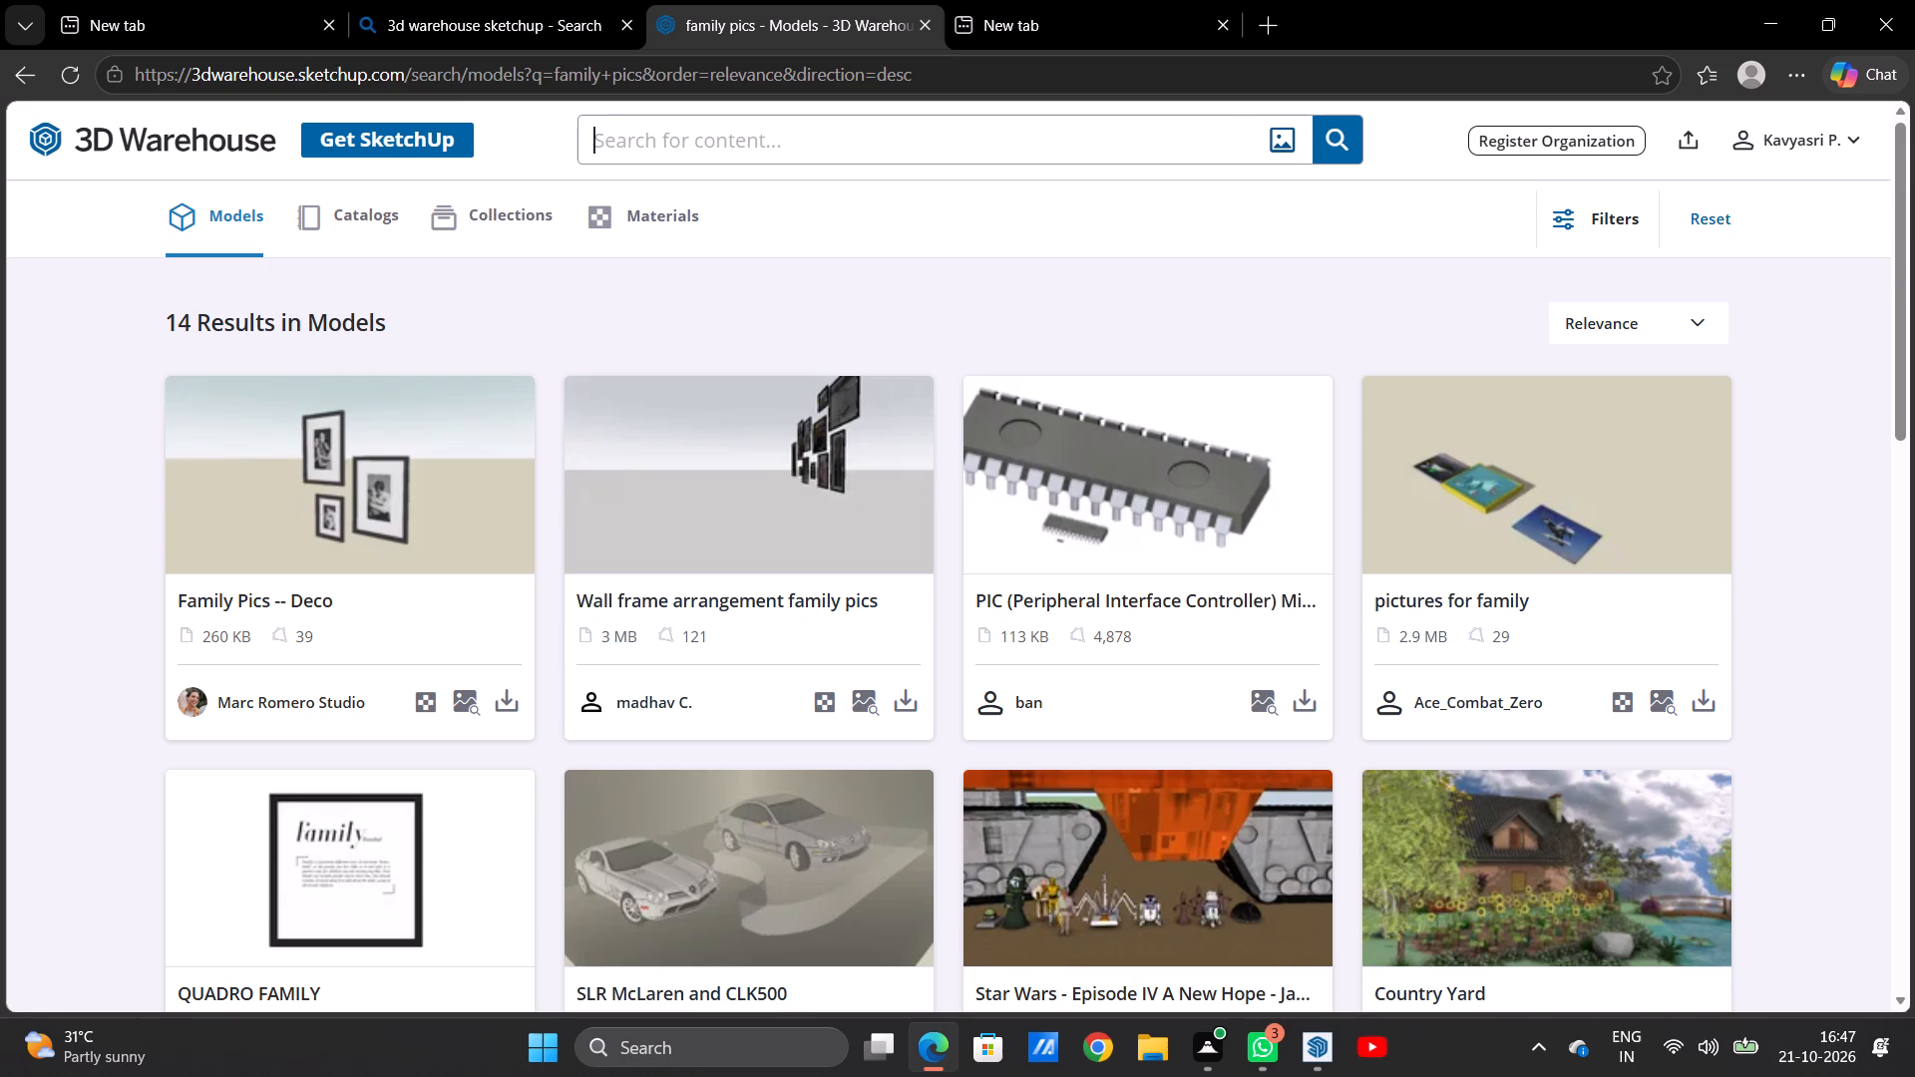
left_click(1049, 130)
type("mens")
key("space")
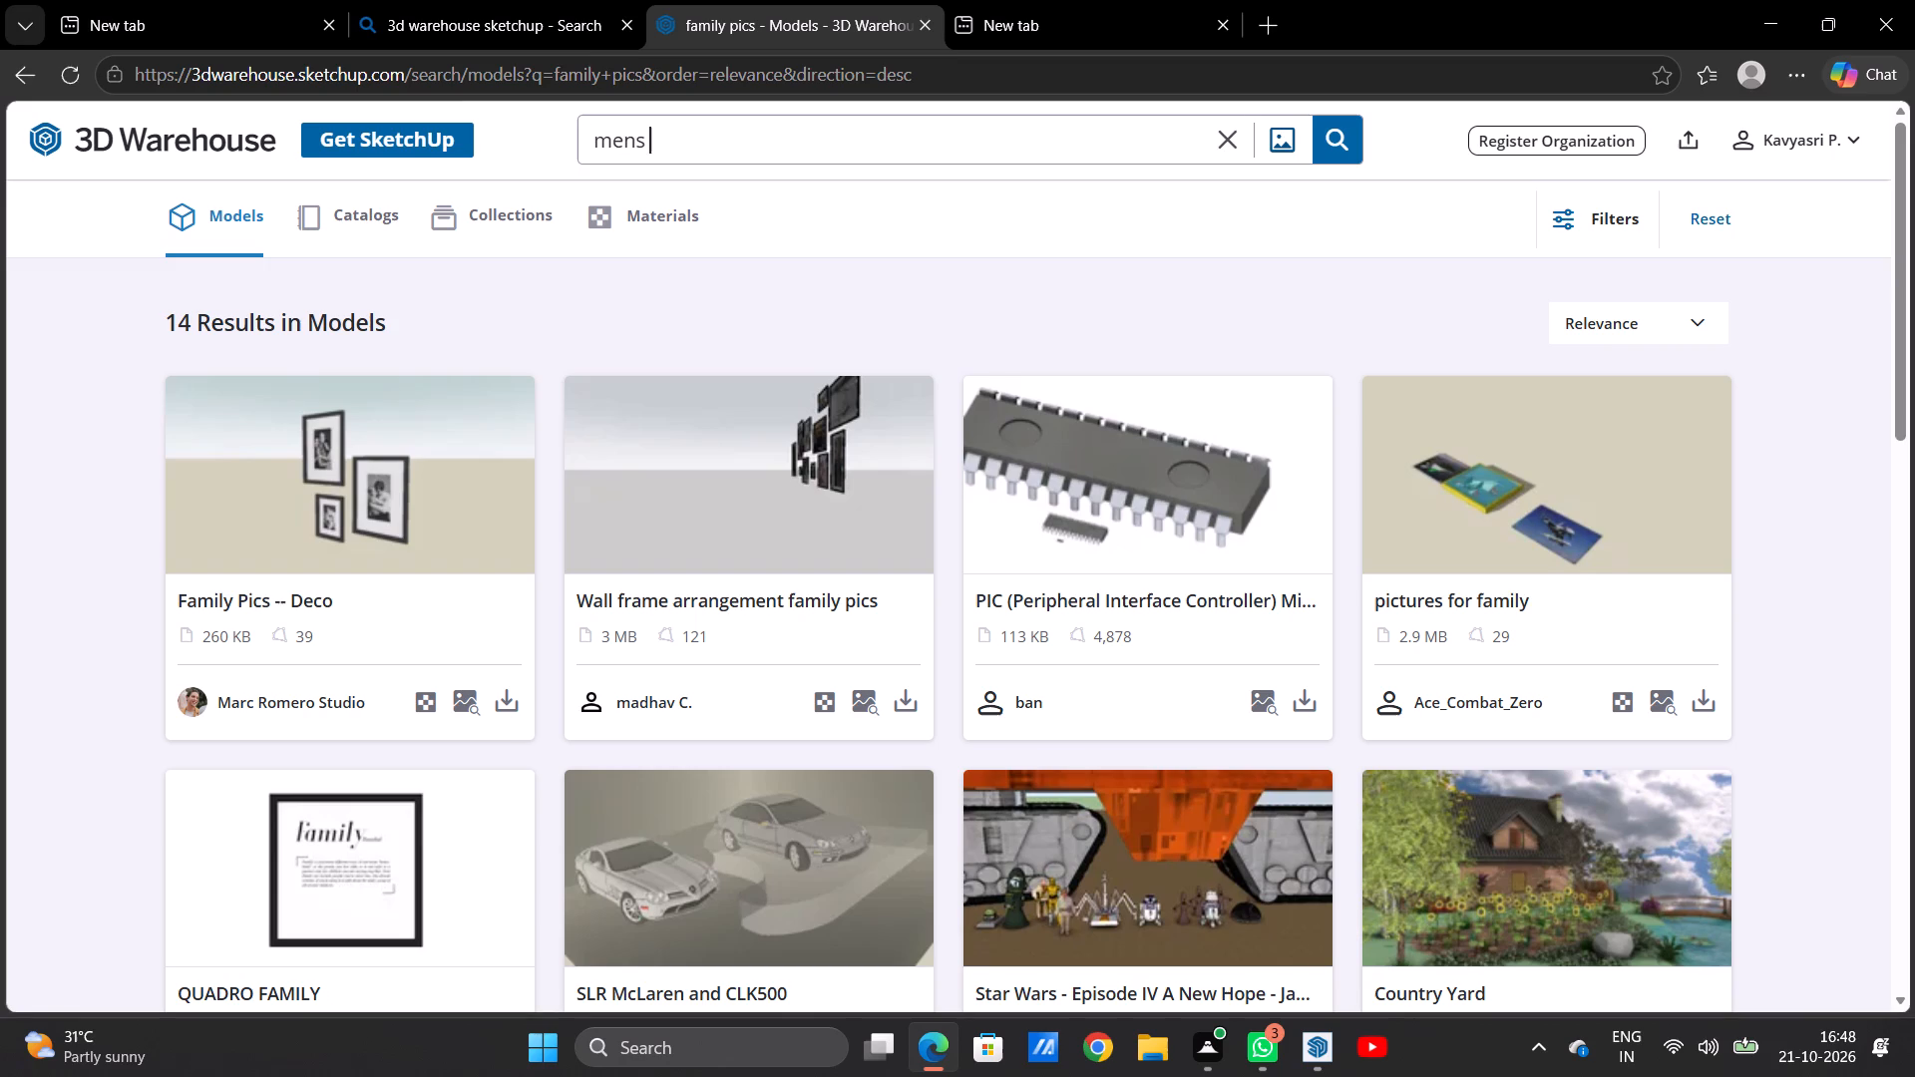
left_click(1356, 126)
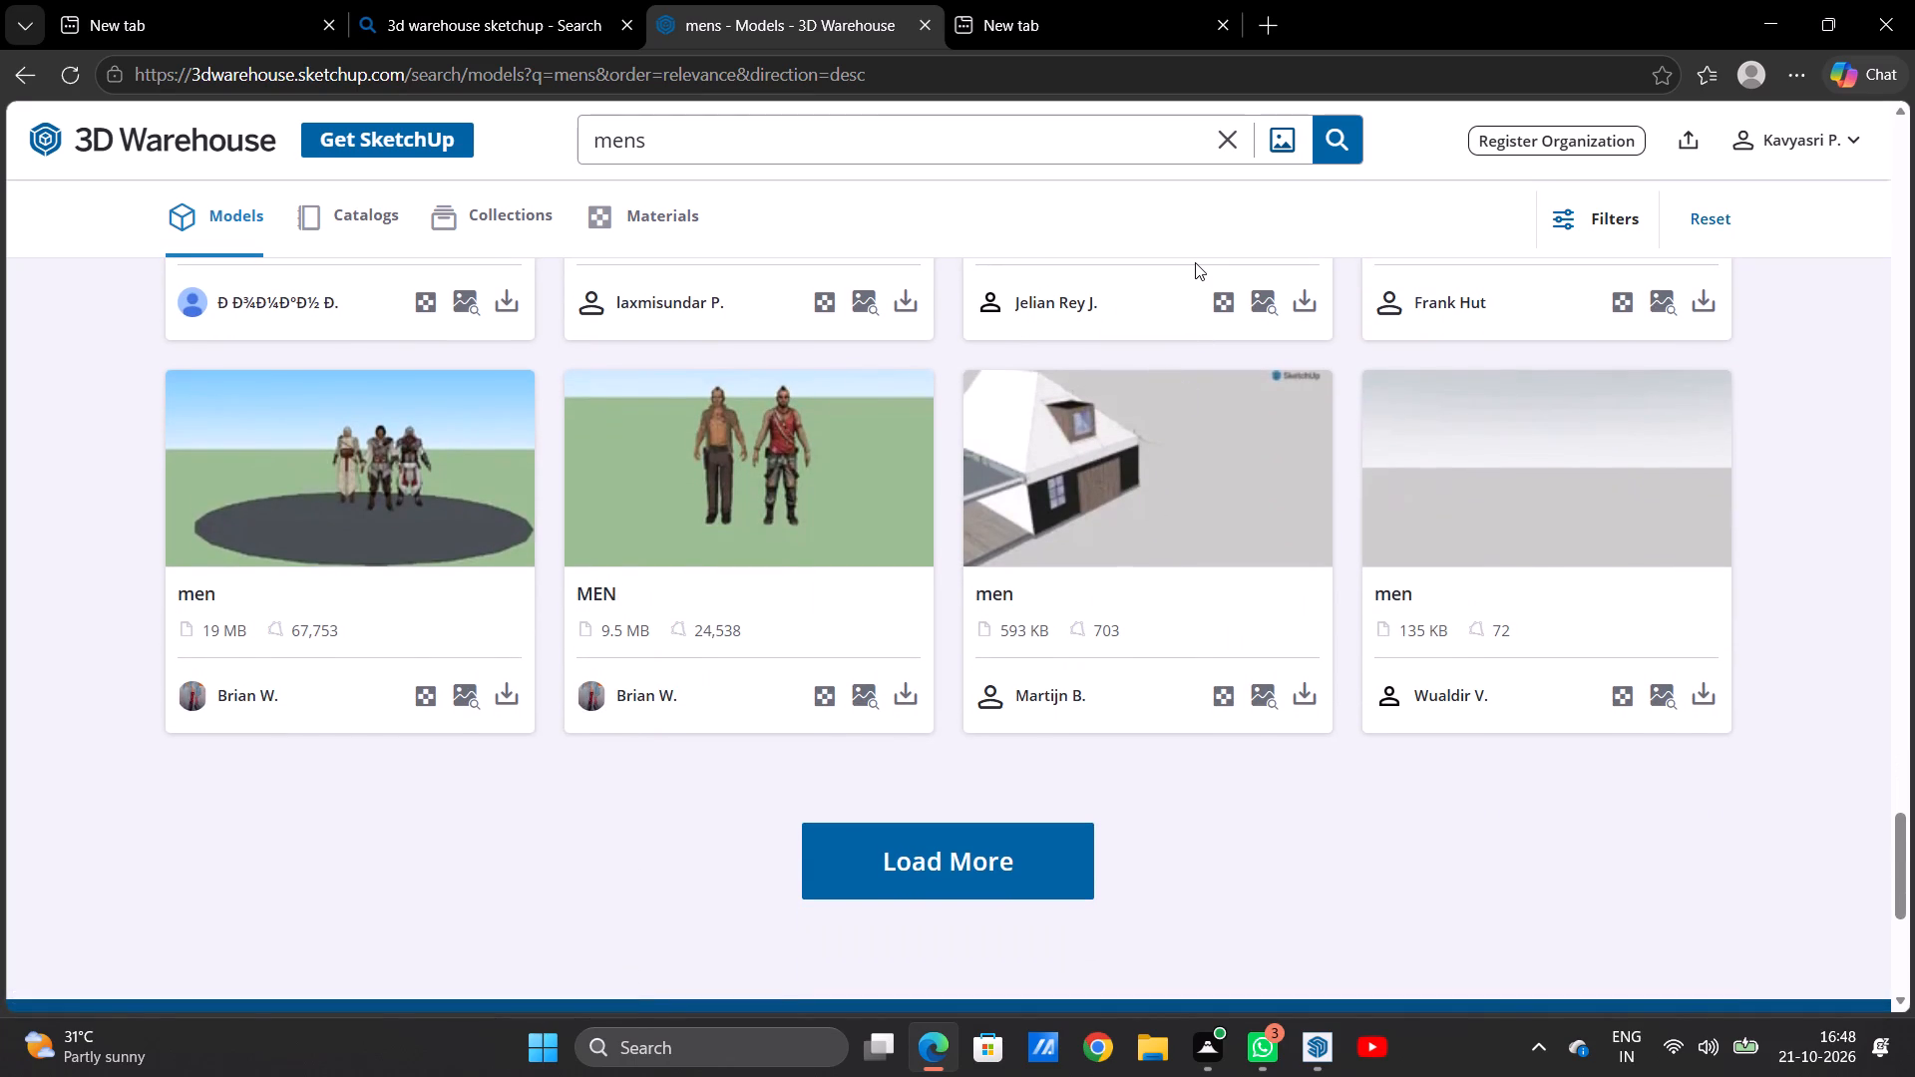
Search 3D Warehouse for "group people photos" in place of the "mens" term.
double_click(1222, 134)
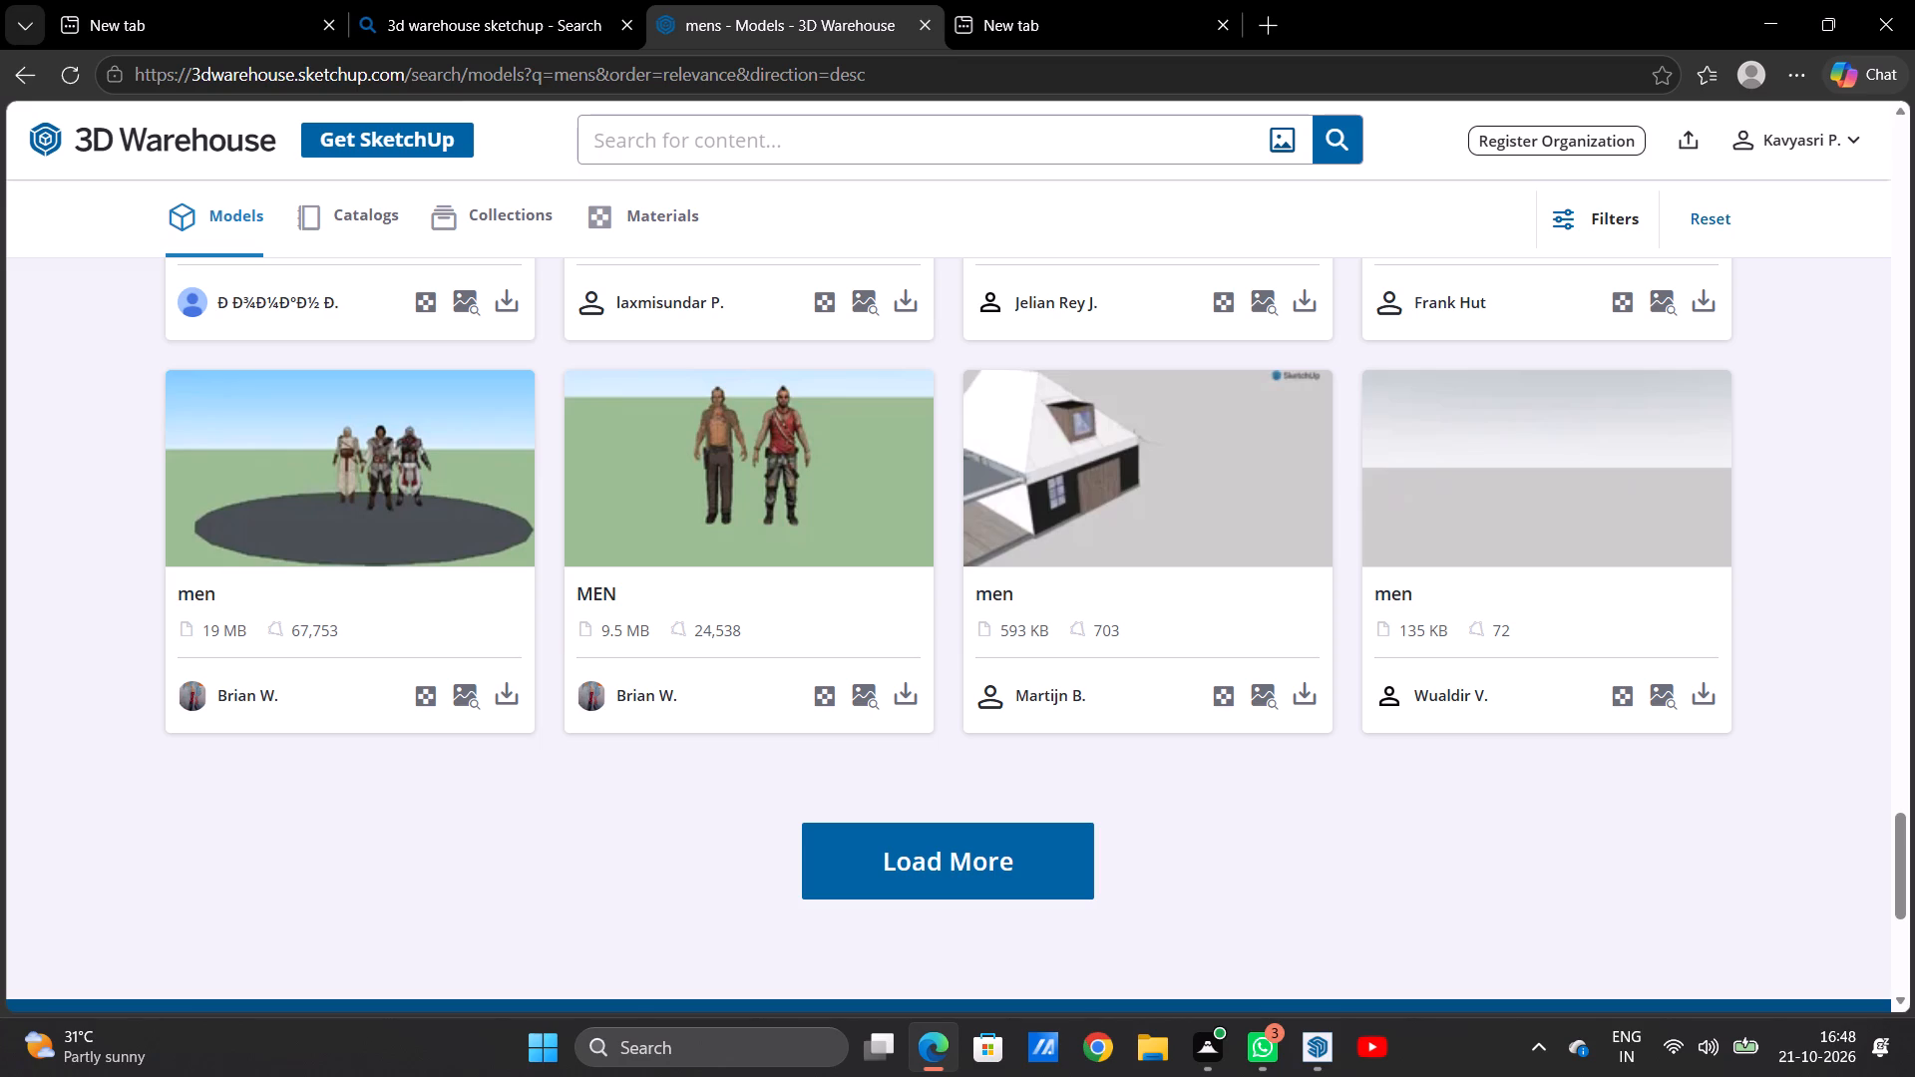
left_click(870, 114)
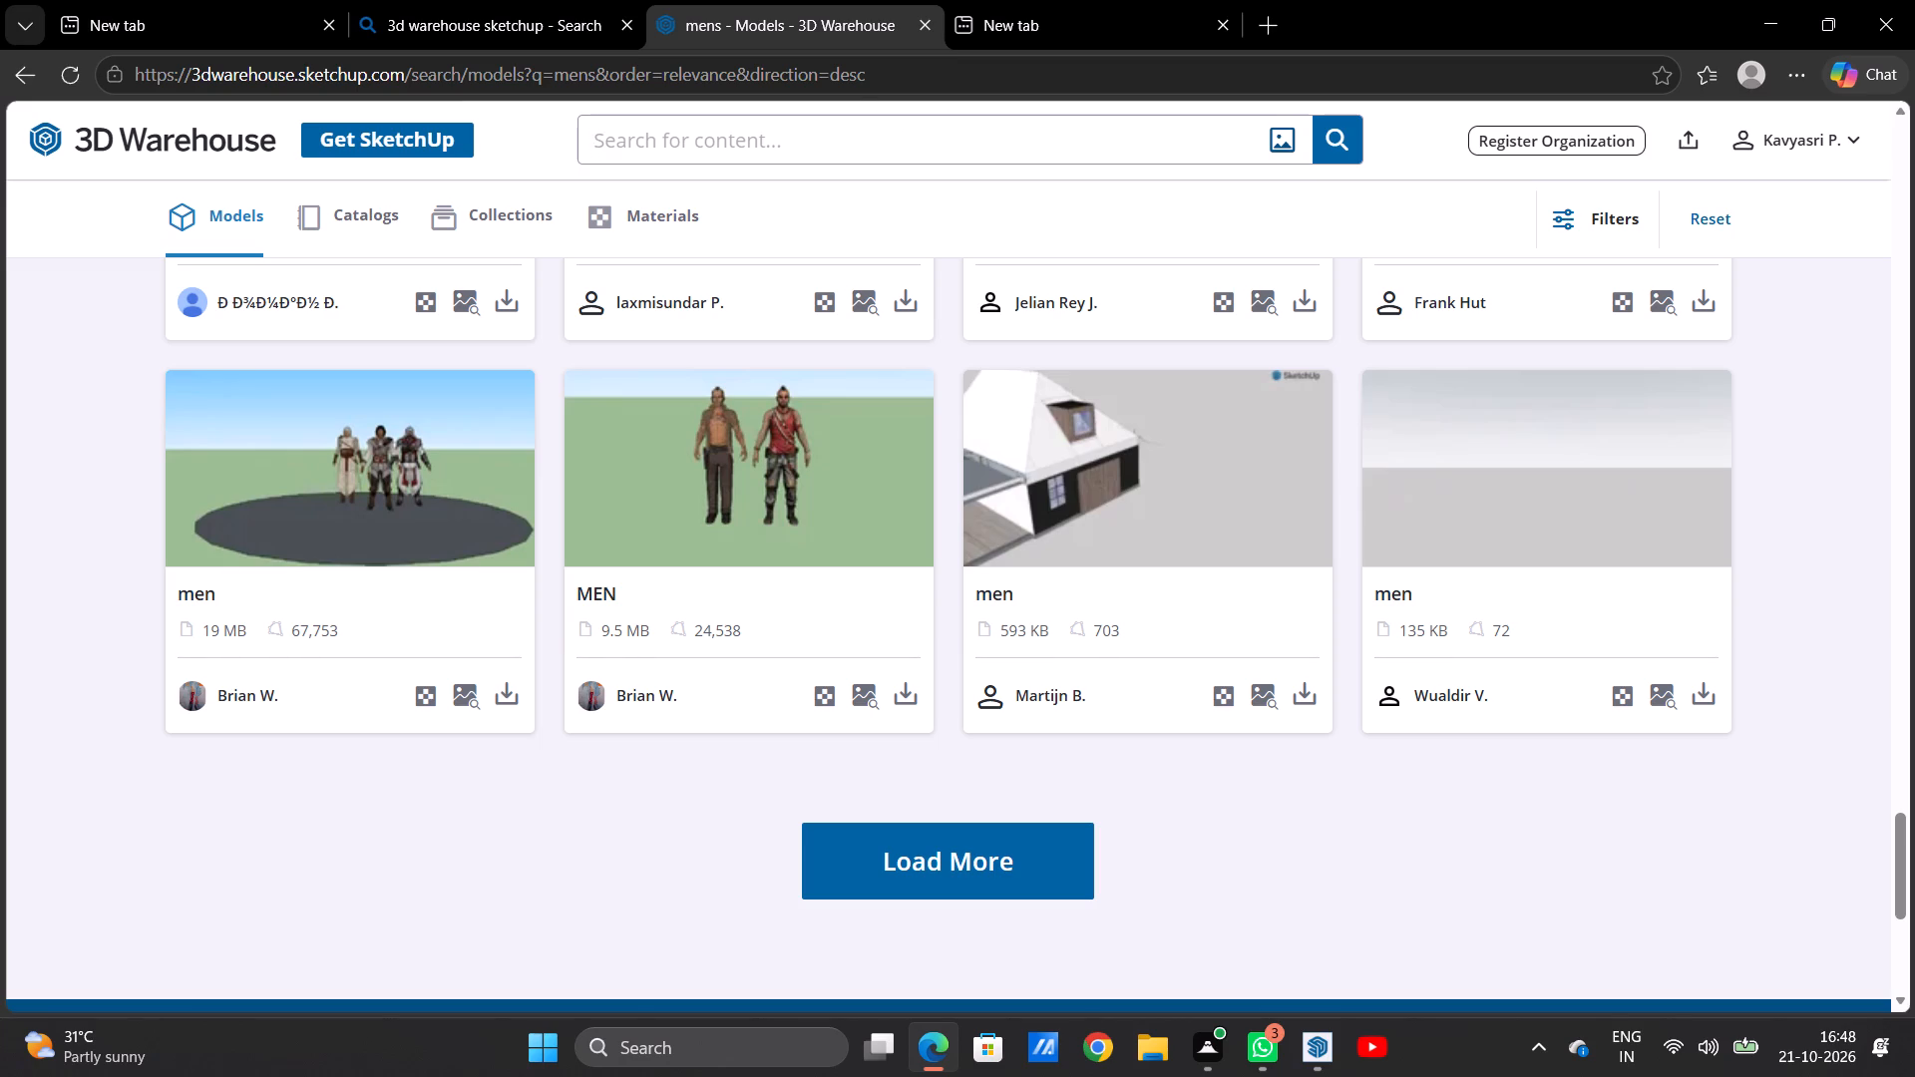
left_click(707, 140)
type("on")
key("BackSpace")
key("BackSpace")
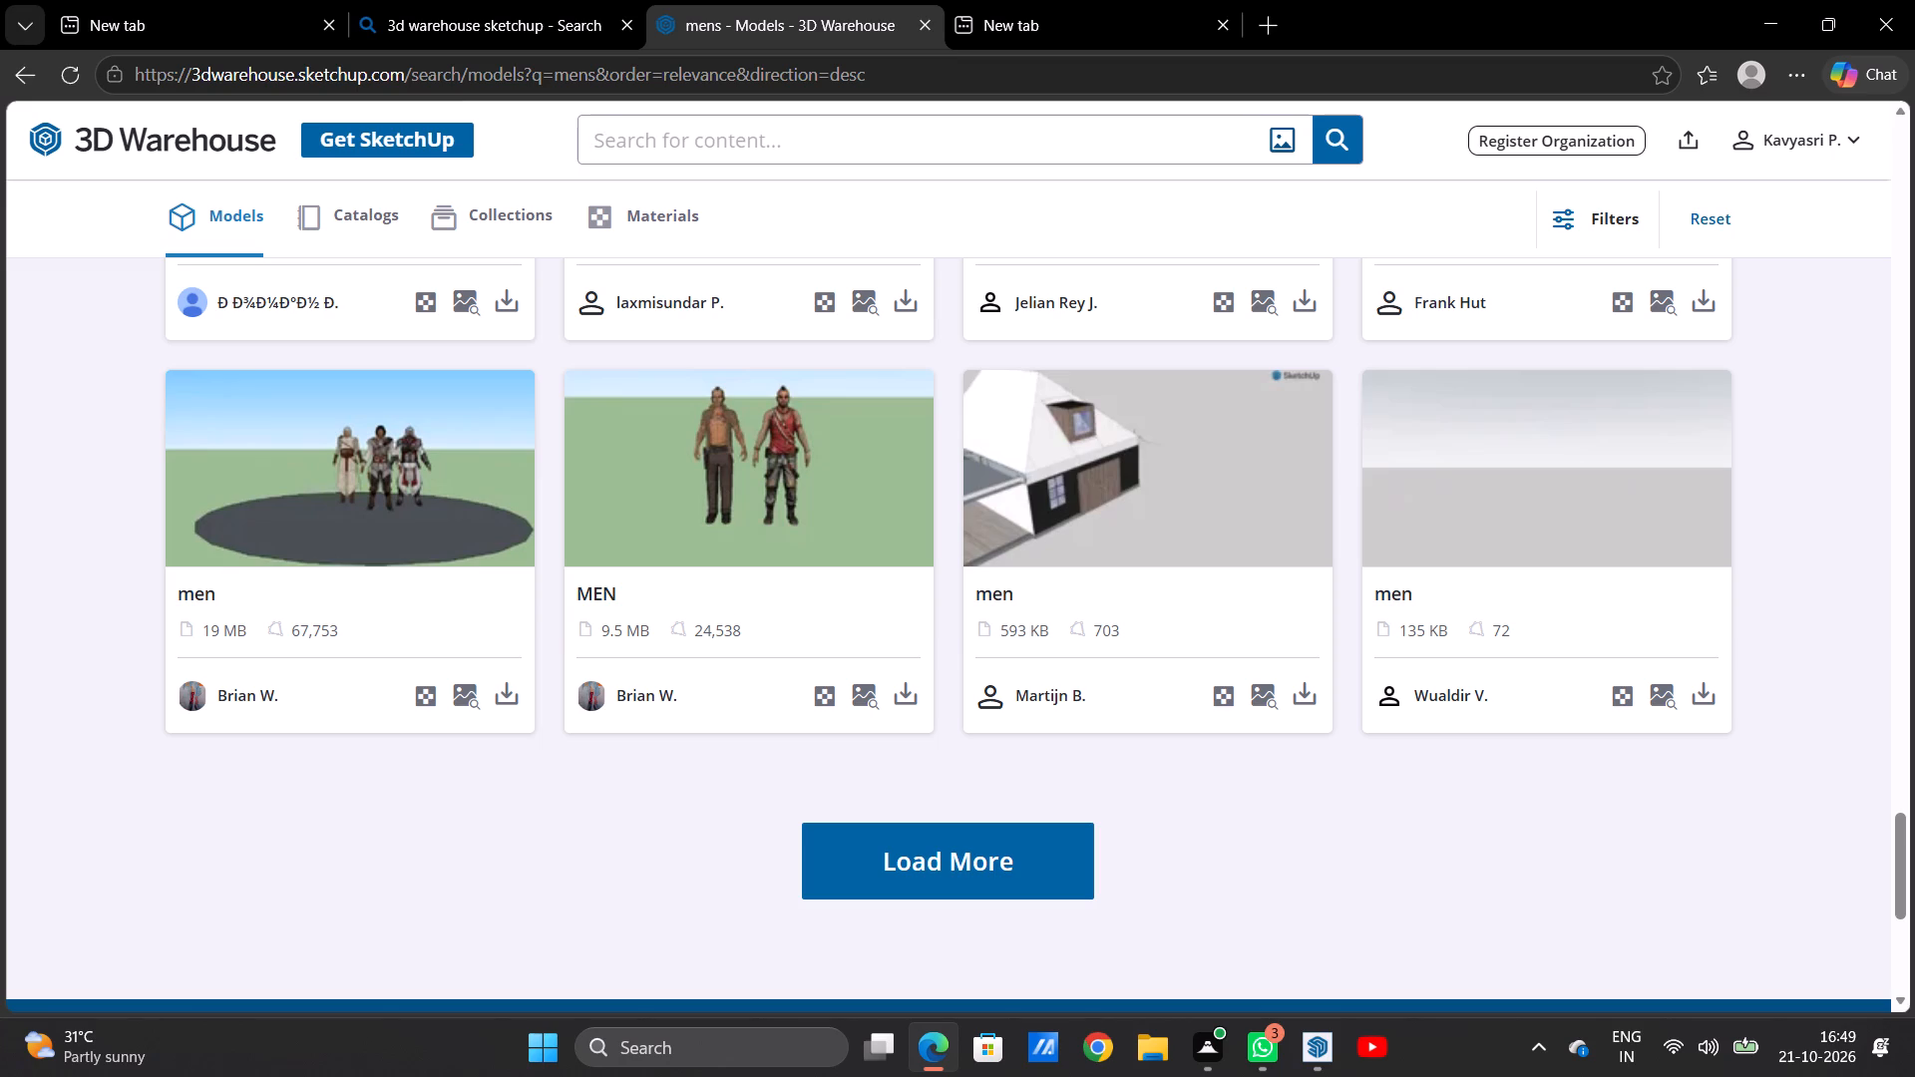
type("group")
key("space")
type("pics")
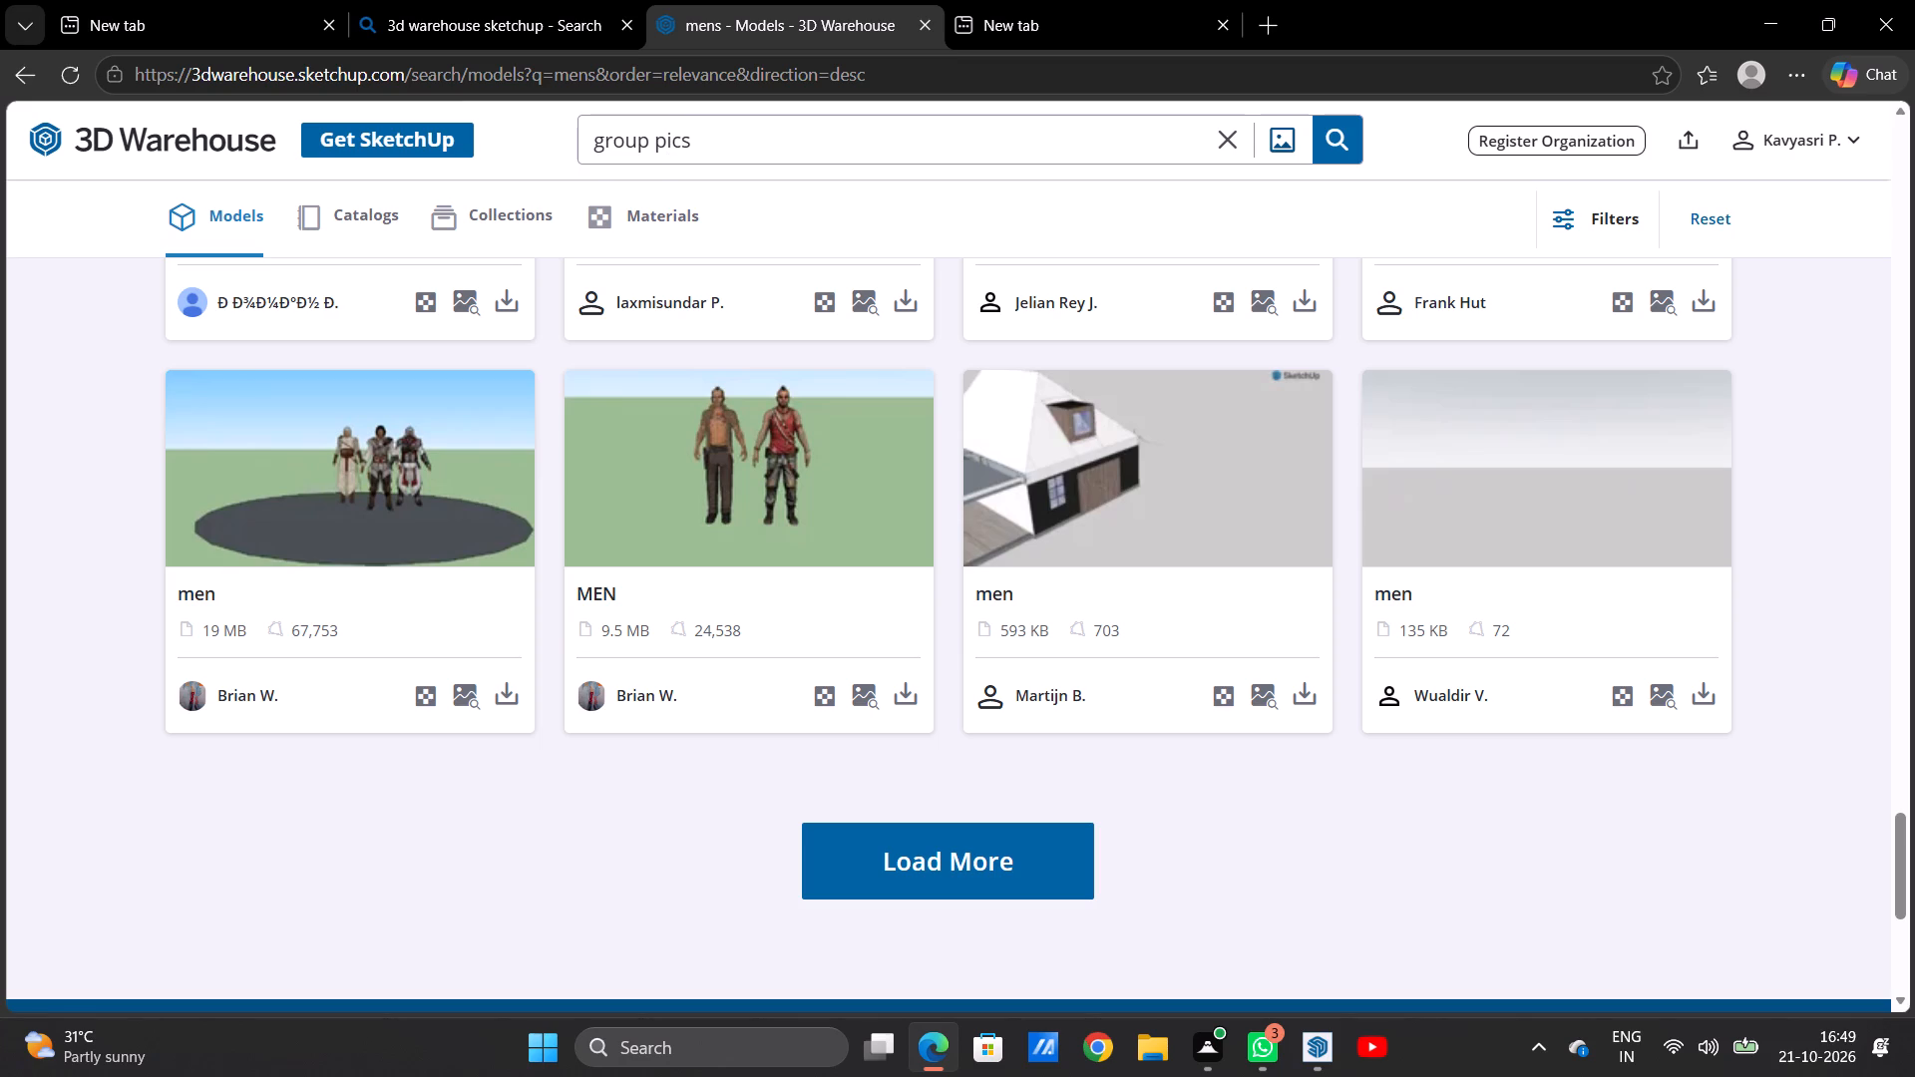
key("BackSpace")
key("BackSpace")
key("BackSpace")
type("eople")
key("space")
type("pic")
key("BackSpace")
key("BackSpace")
type("hotos")
left_click(1338, 159)
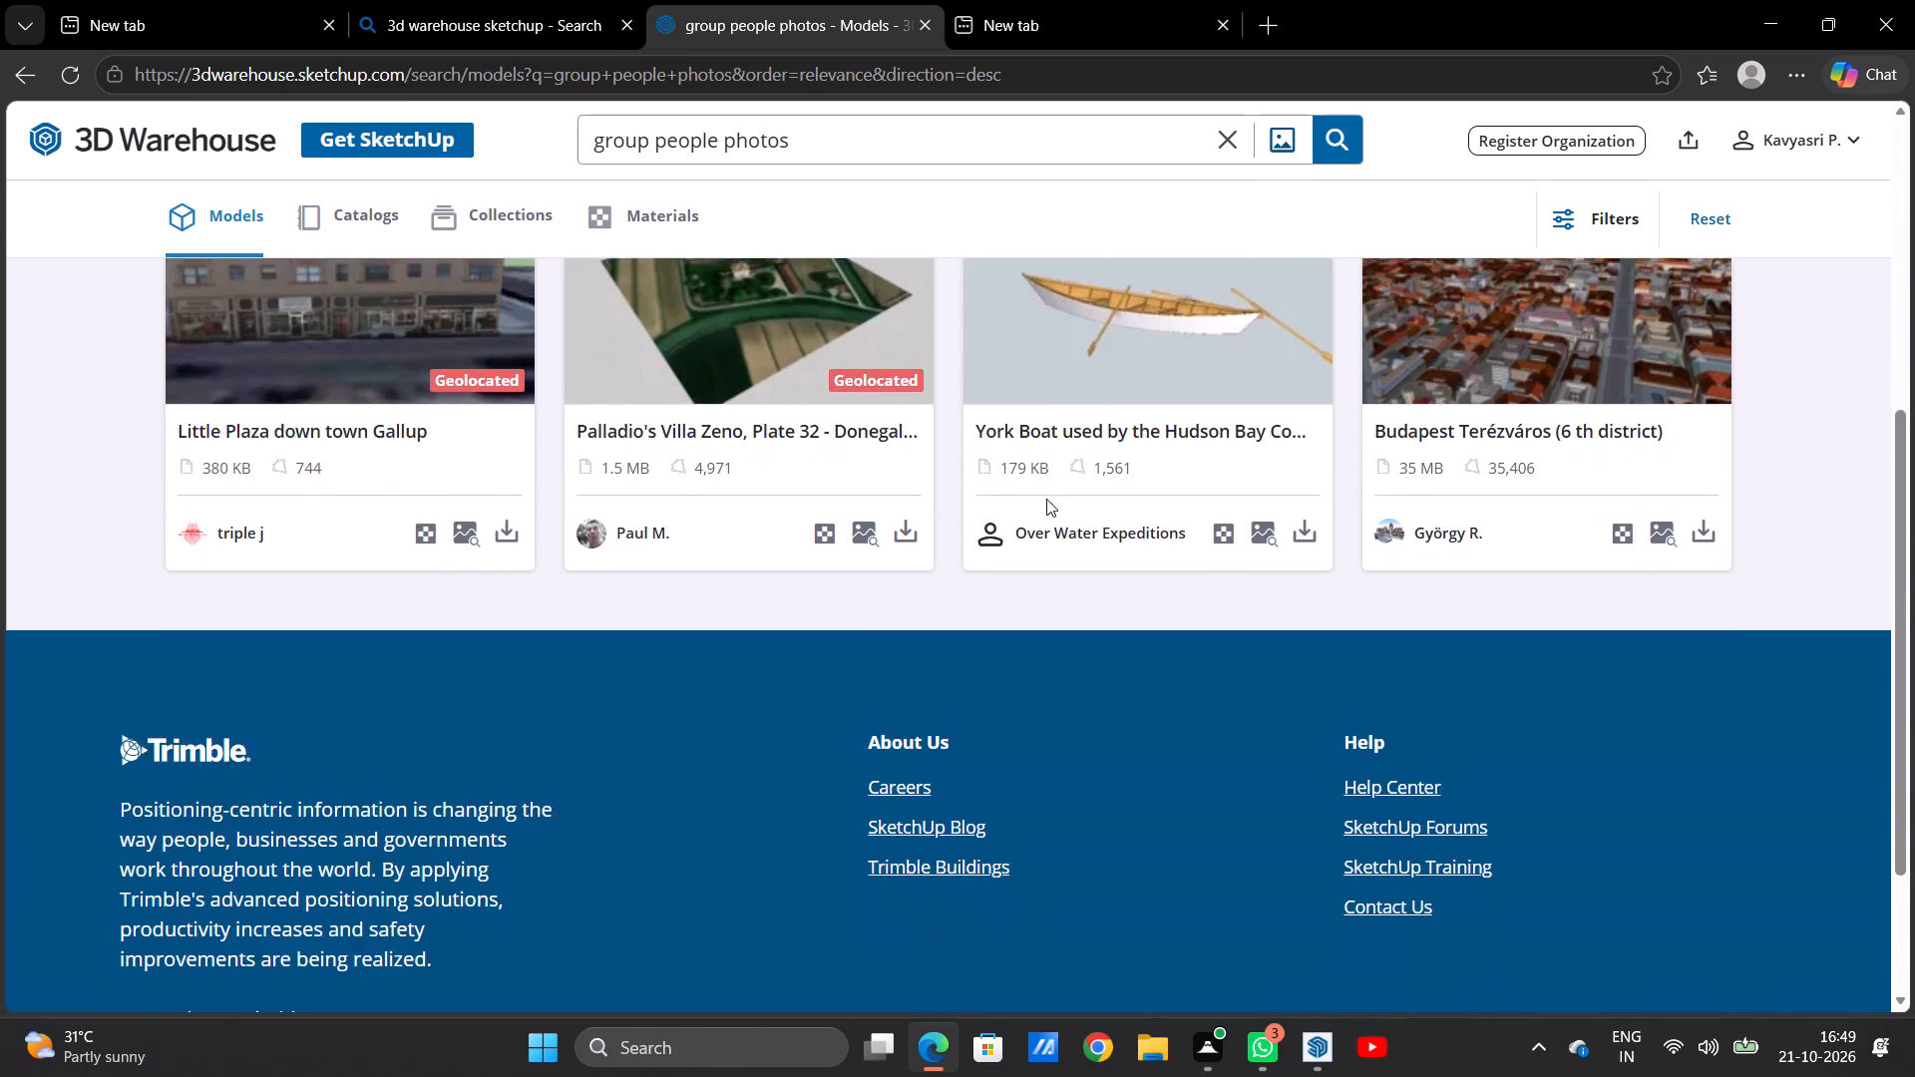
Open the People (A collection) model page to examine its figures and AR view option, and return to the search results.
left_click(847, 382)
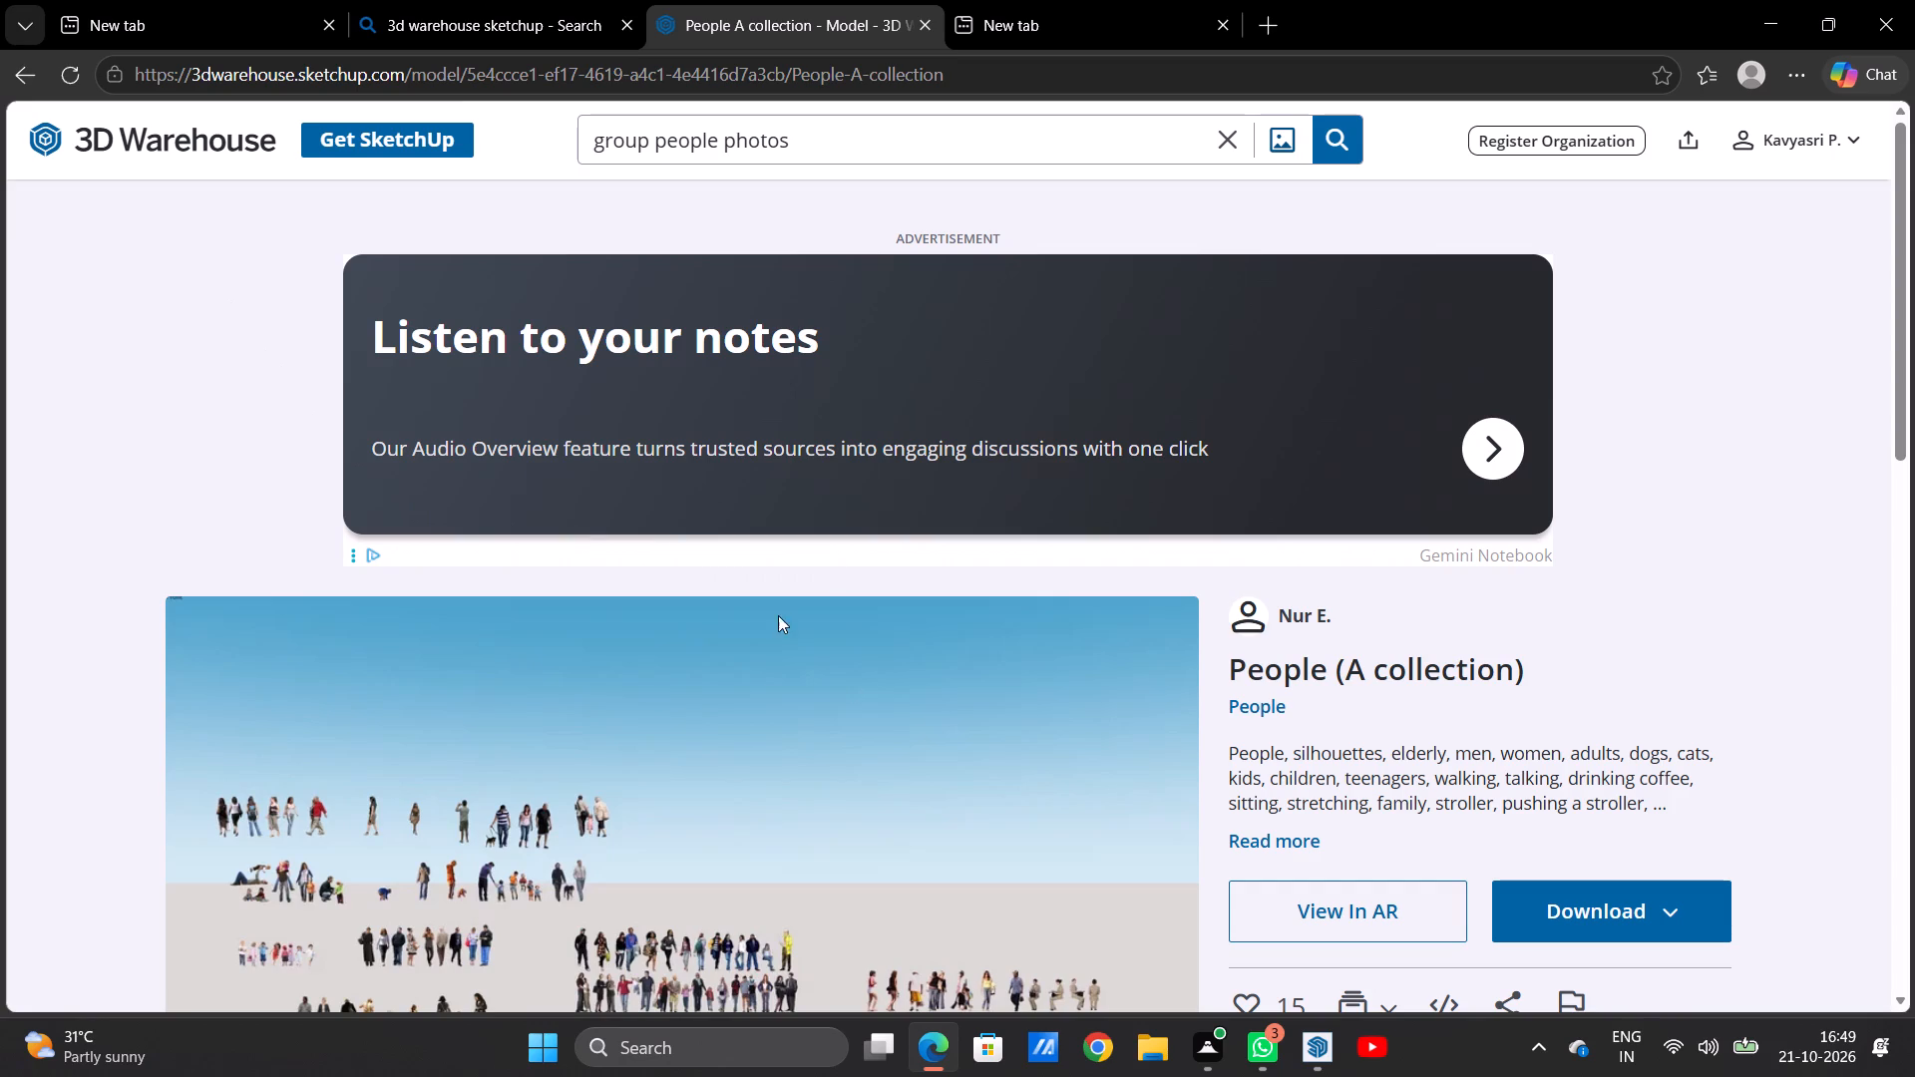
left_click(1259, 897)
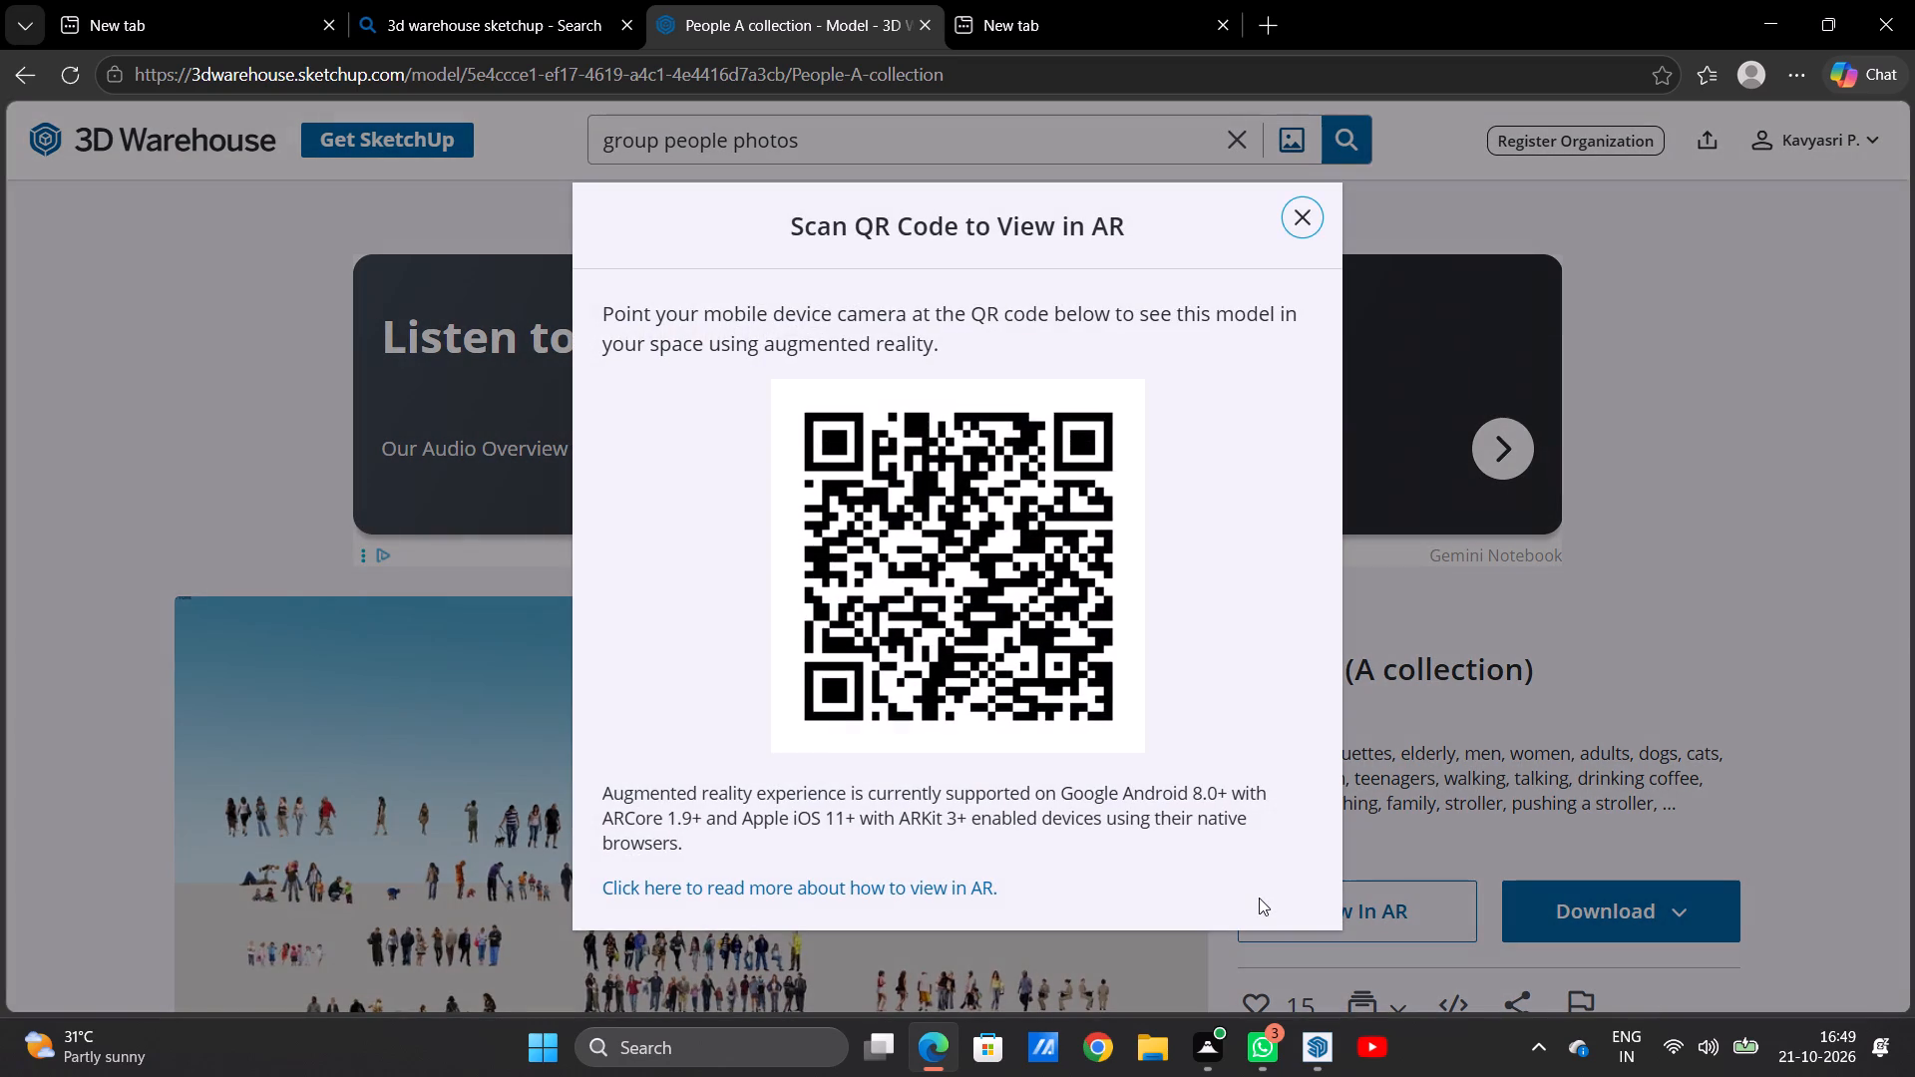
left_click(1293, 226)
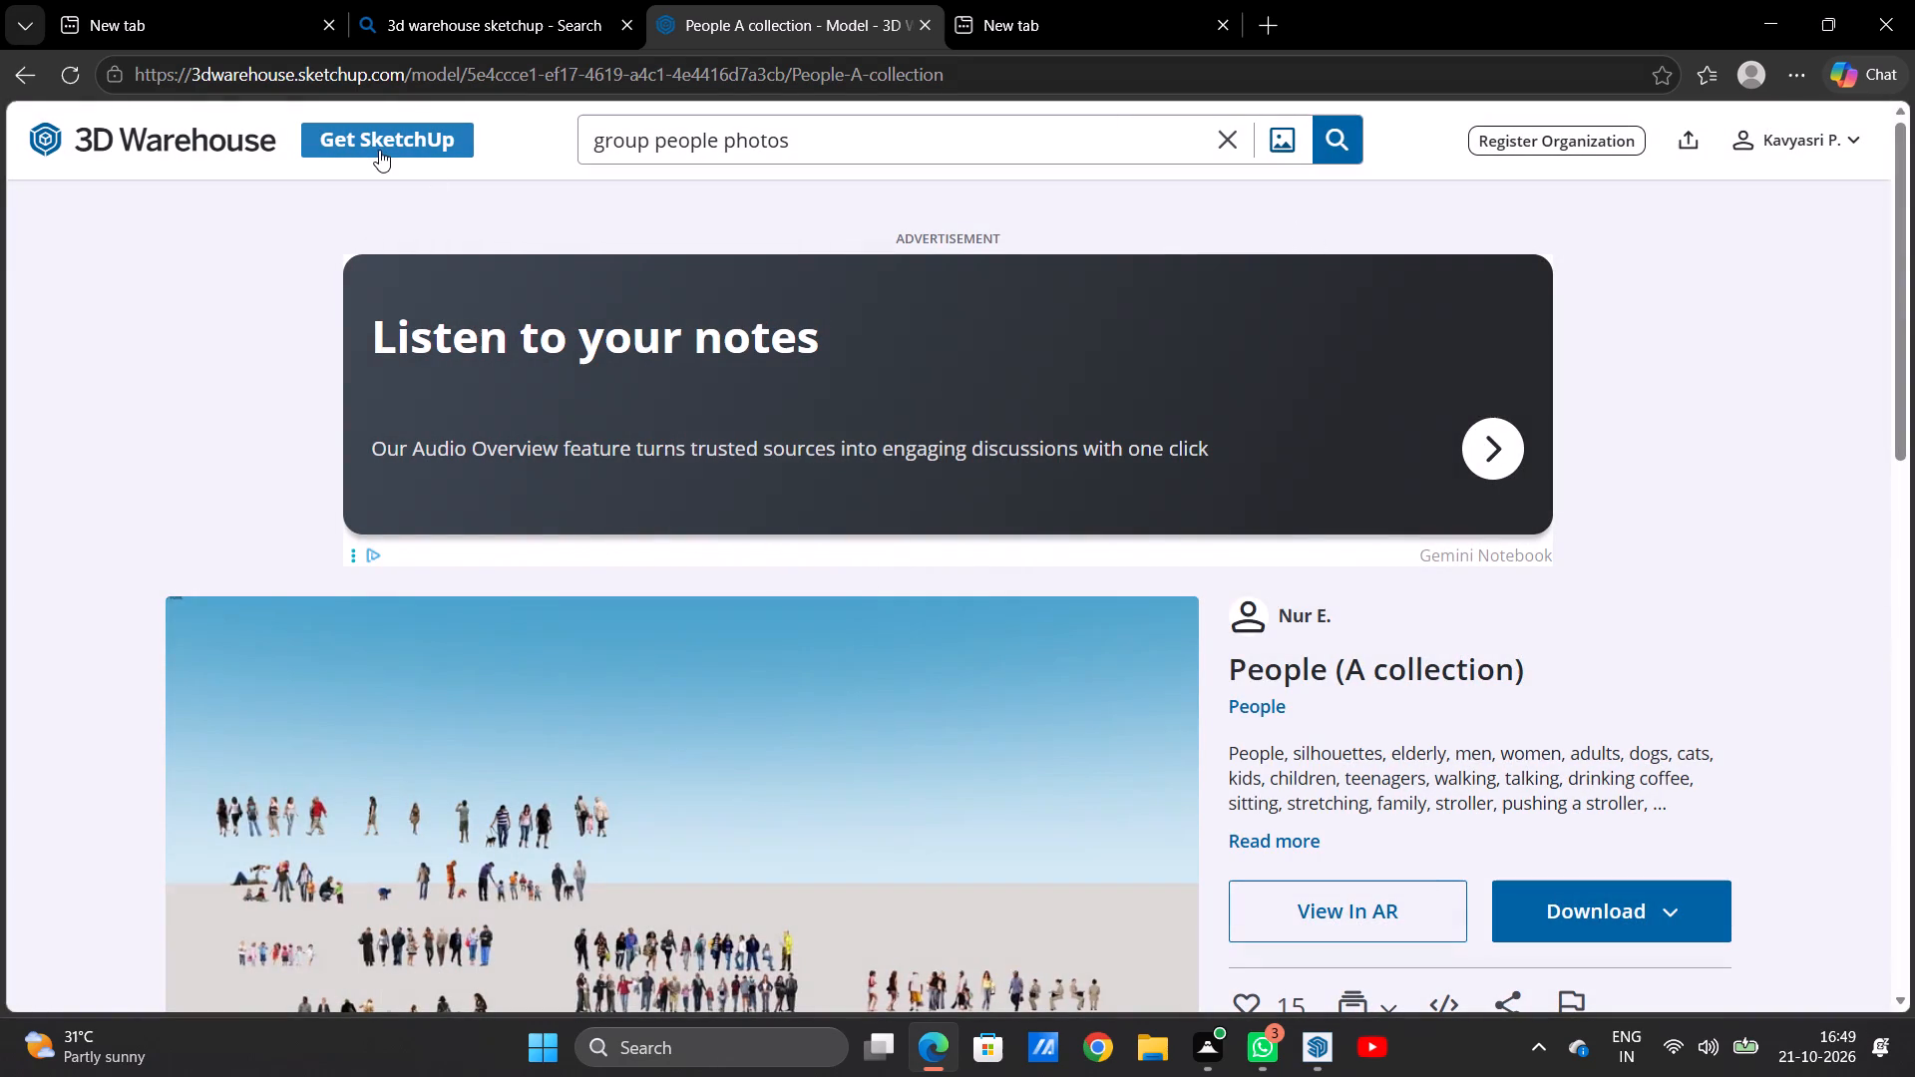
left_click(898, 170)
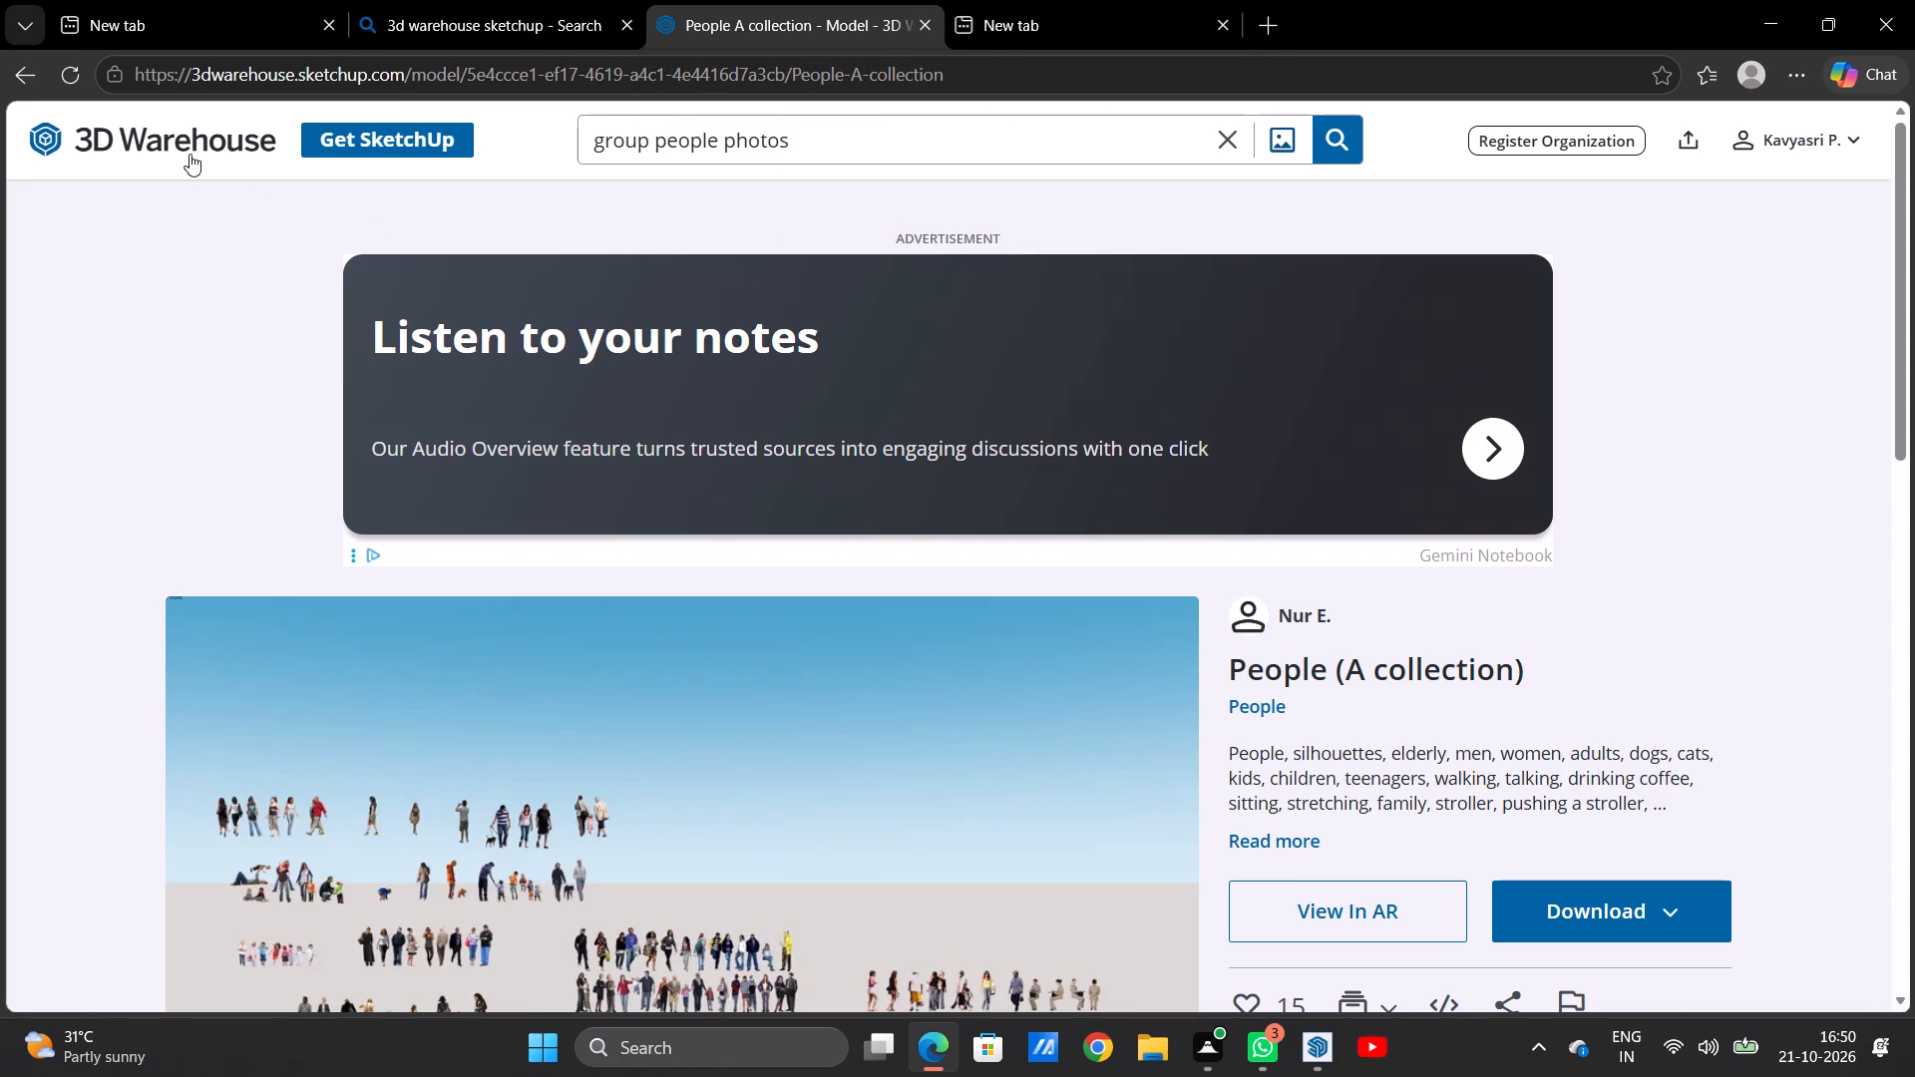
left_click(12, 67)
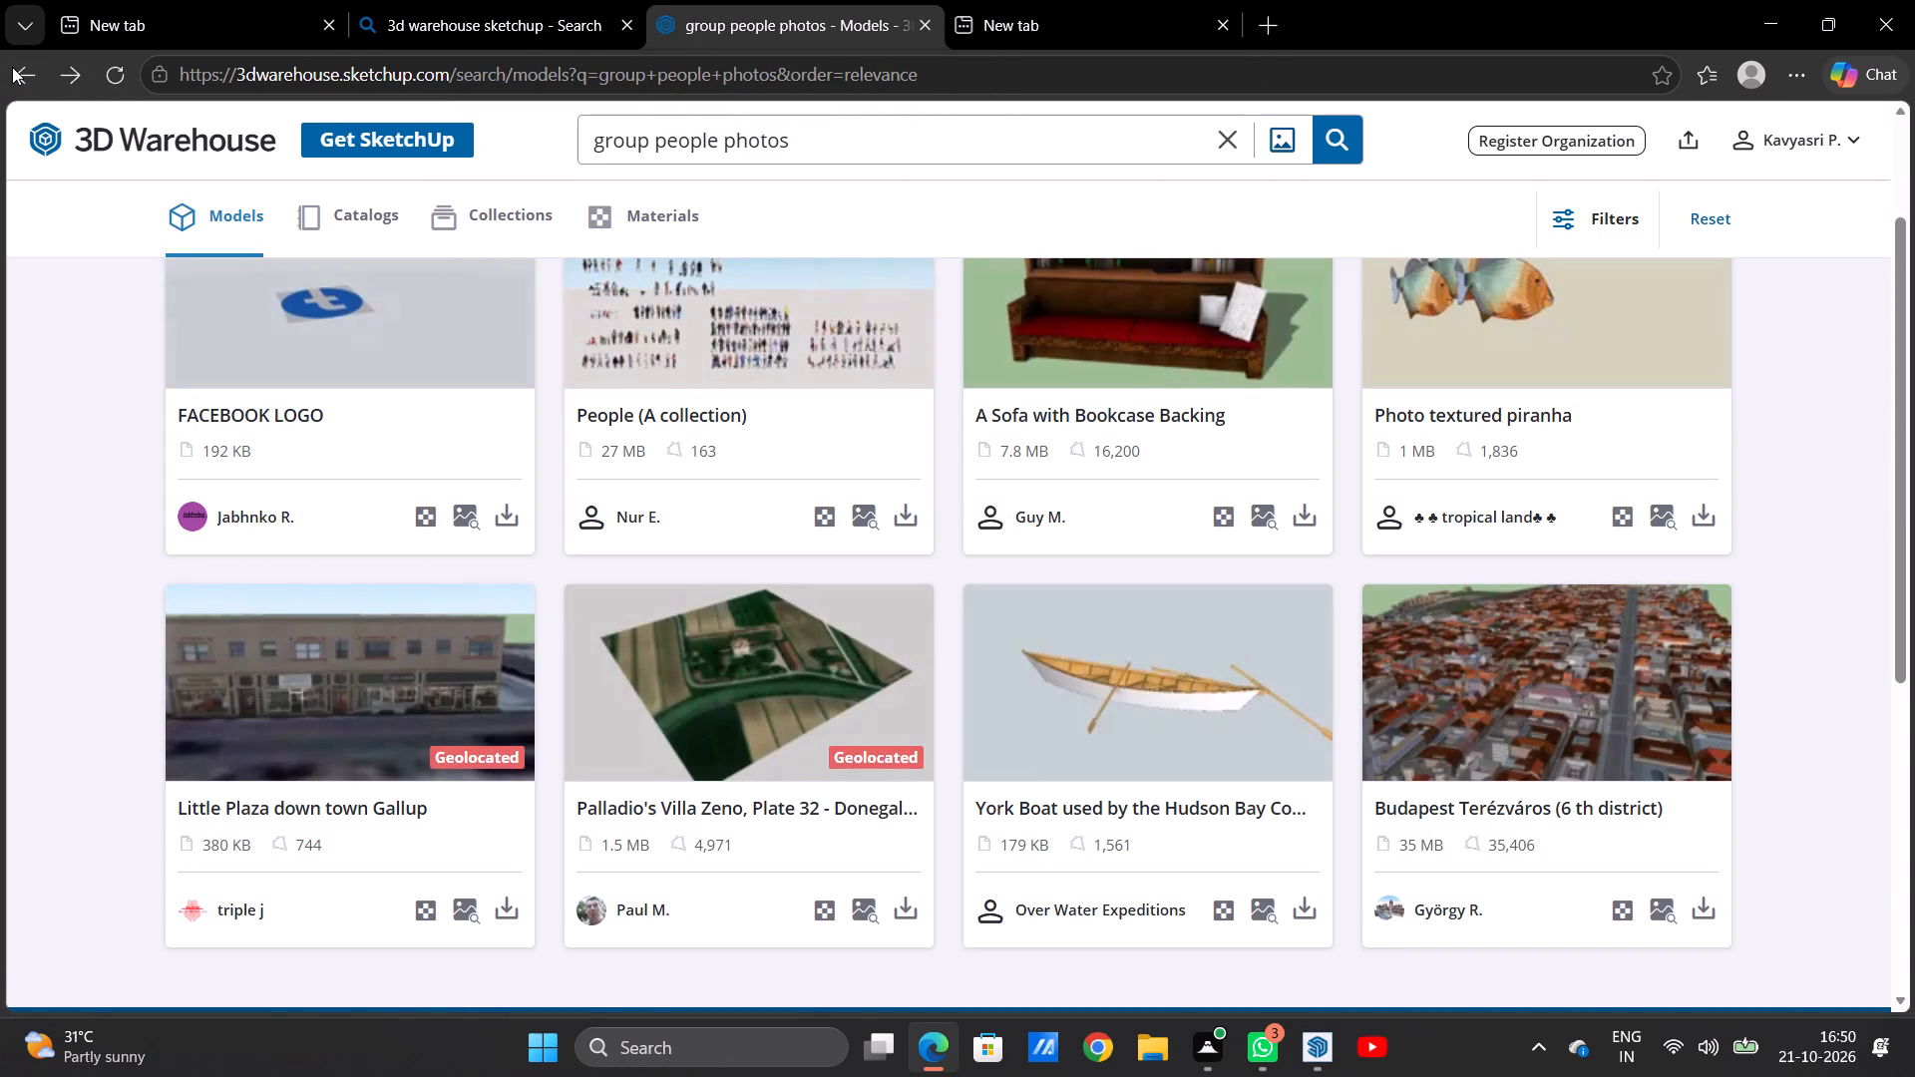
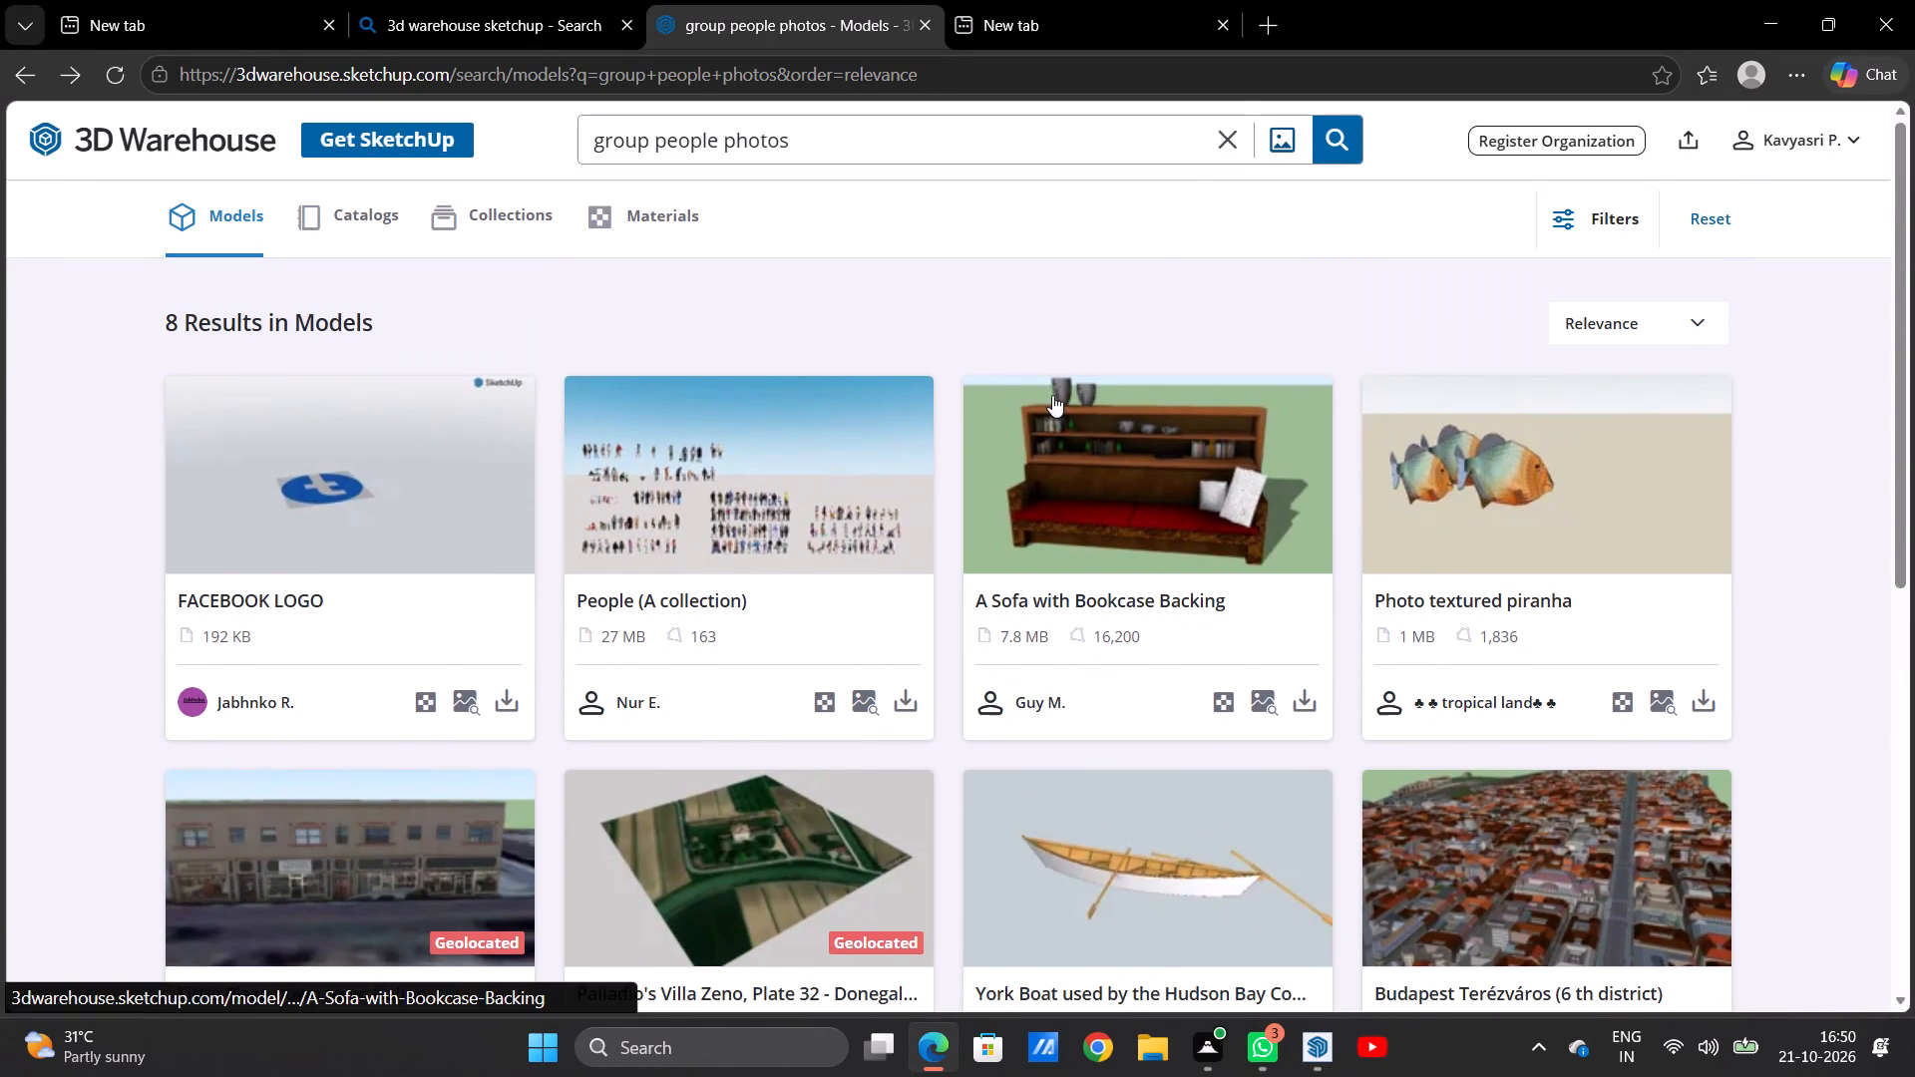
Clear the "group people photos" term from the 3D Warehouse model search.
left_click(1225, 133)
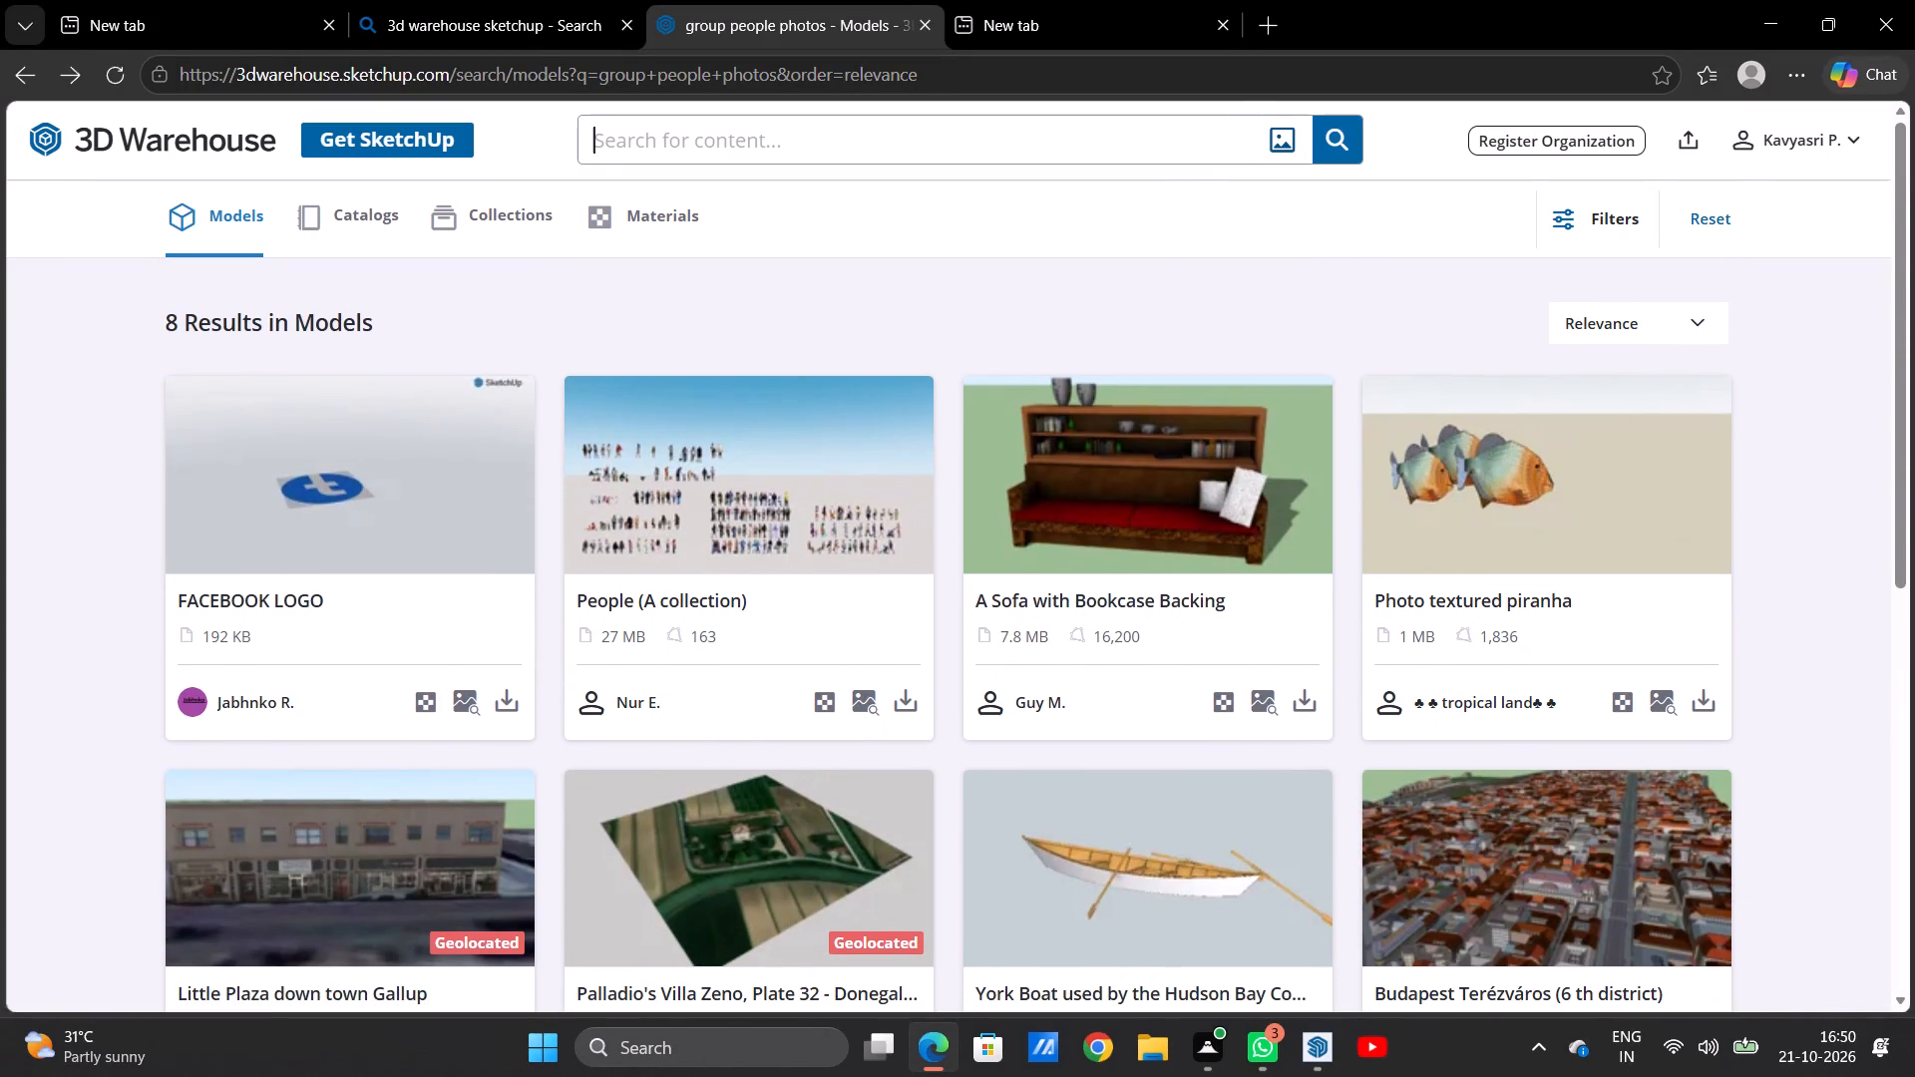
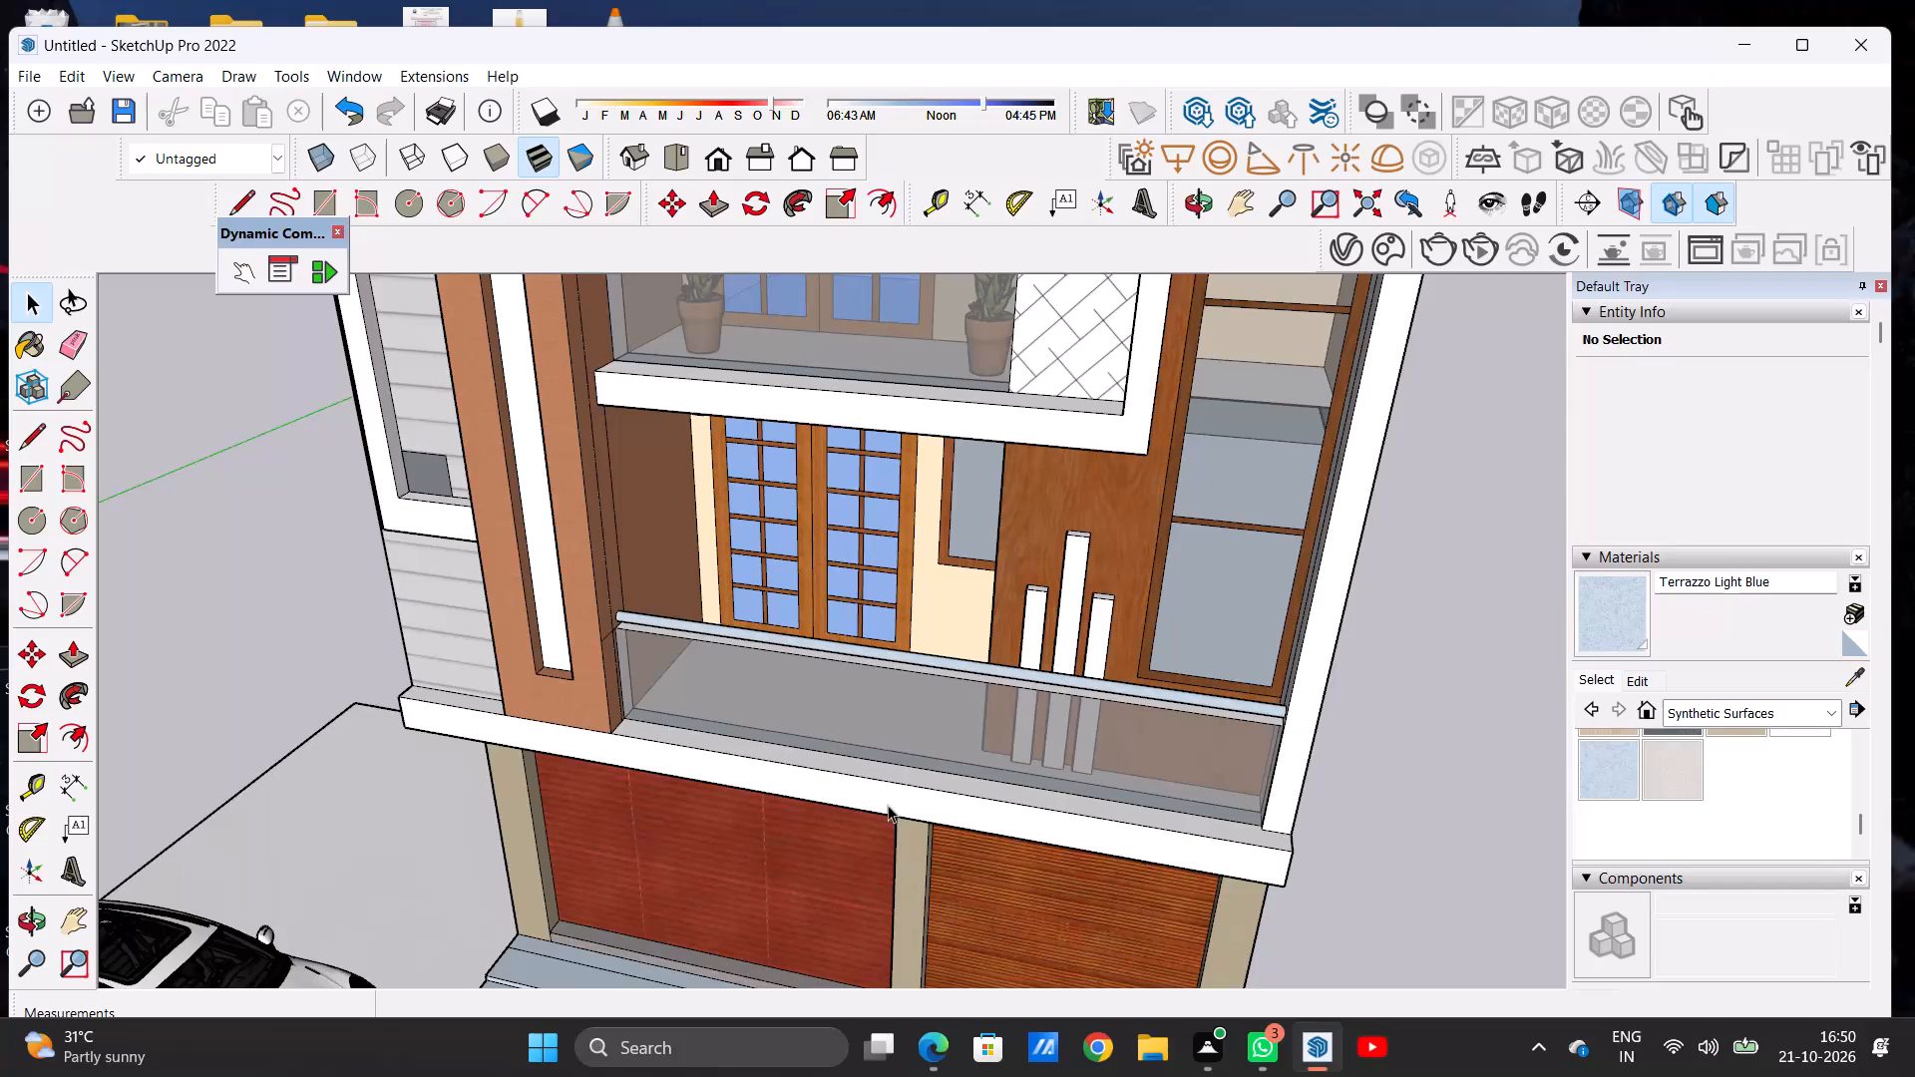
Examine the house exterior from the front, side and rear for surfaces still lacking a finish.
scroll(888, 805, "down", 2)
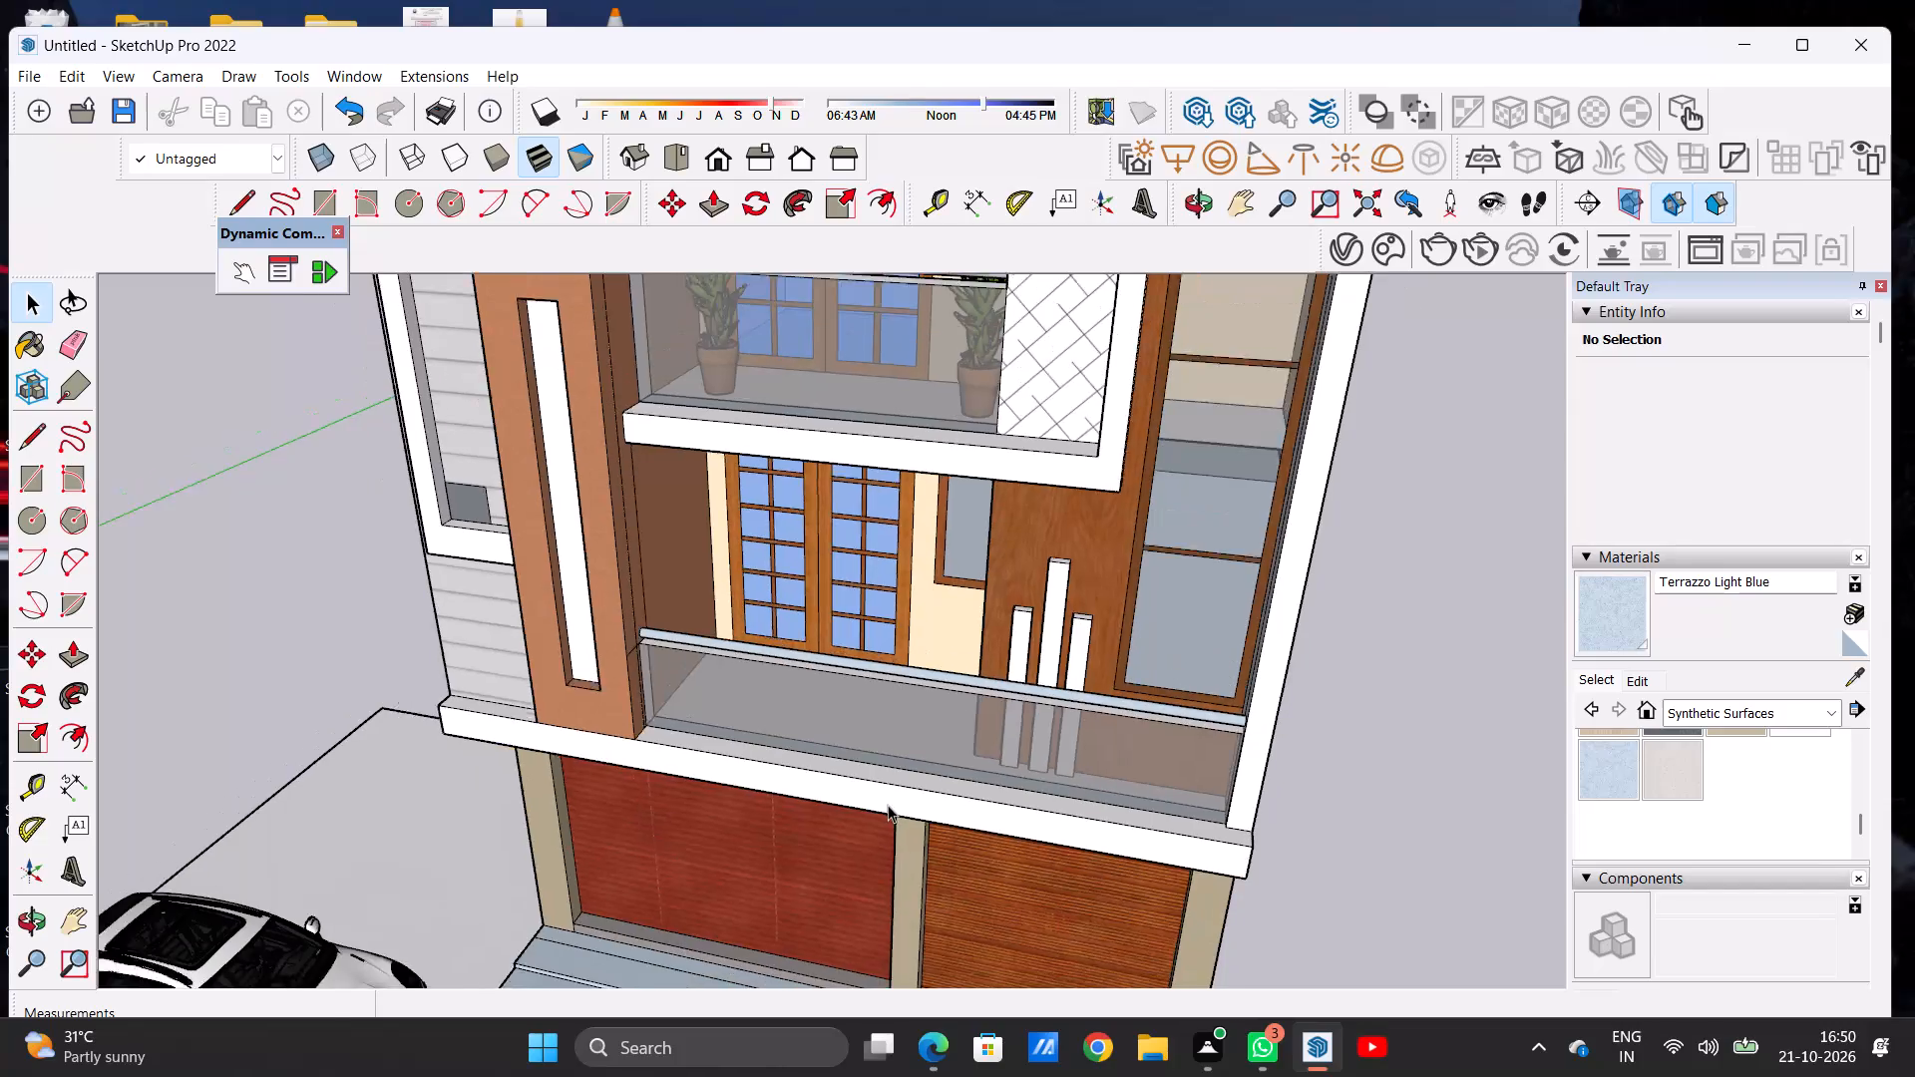
scroll(888, 805, "down", 16)
scroll(870, 683, "down", 7)
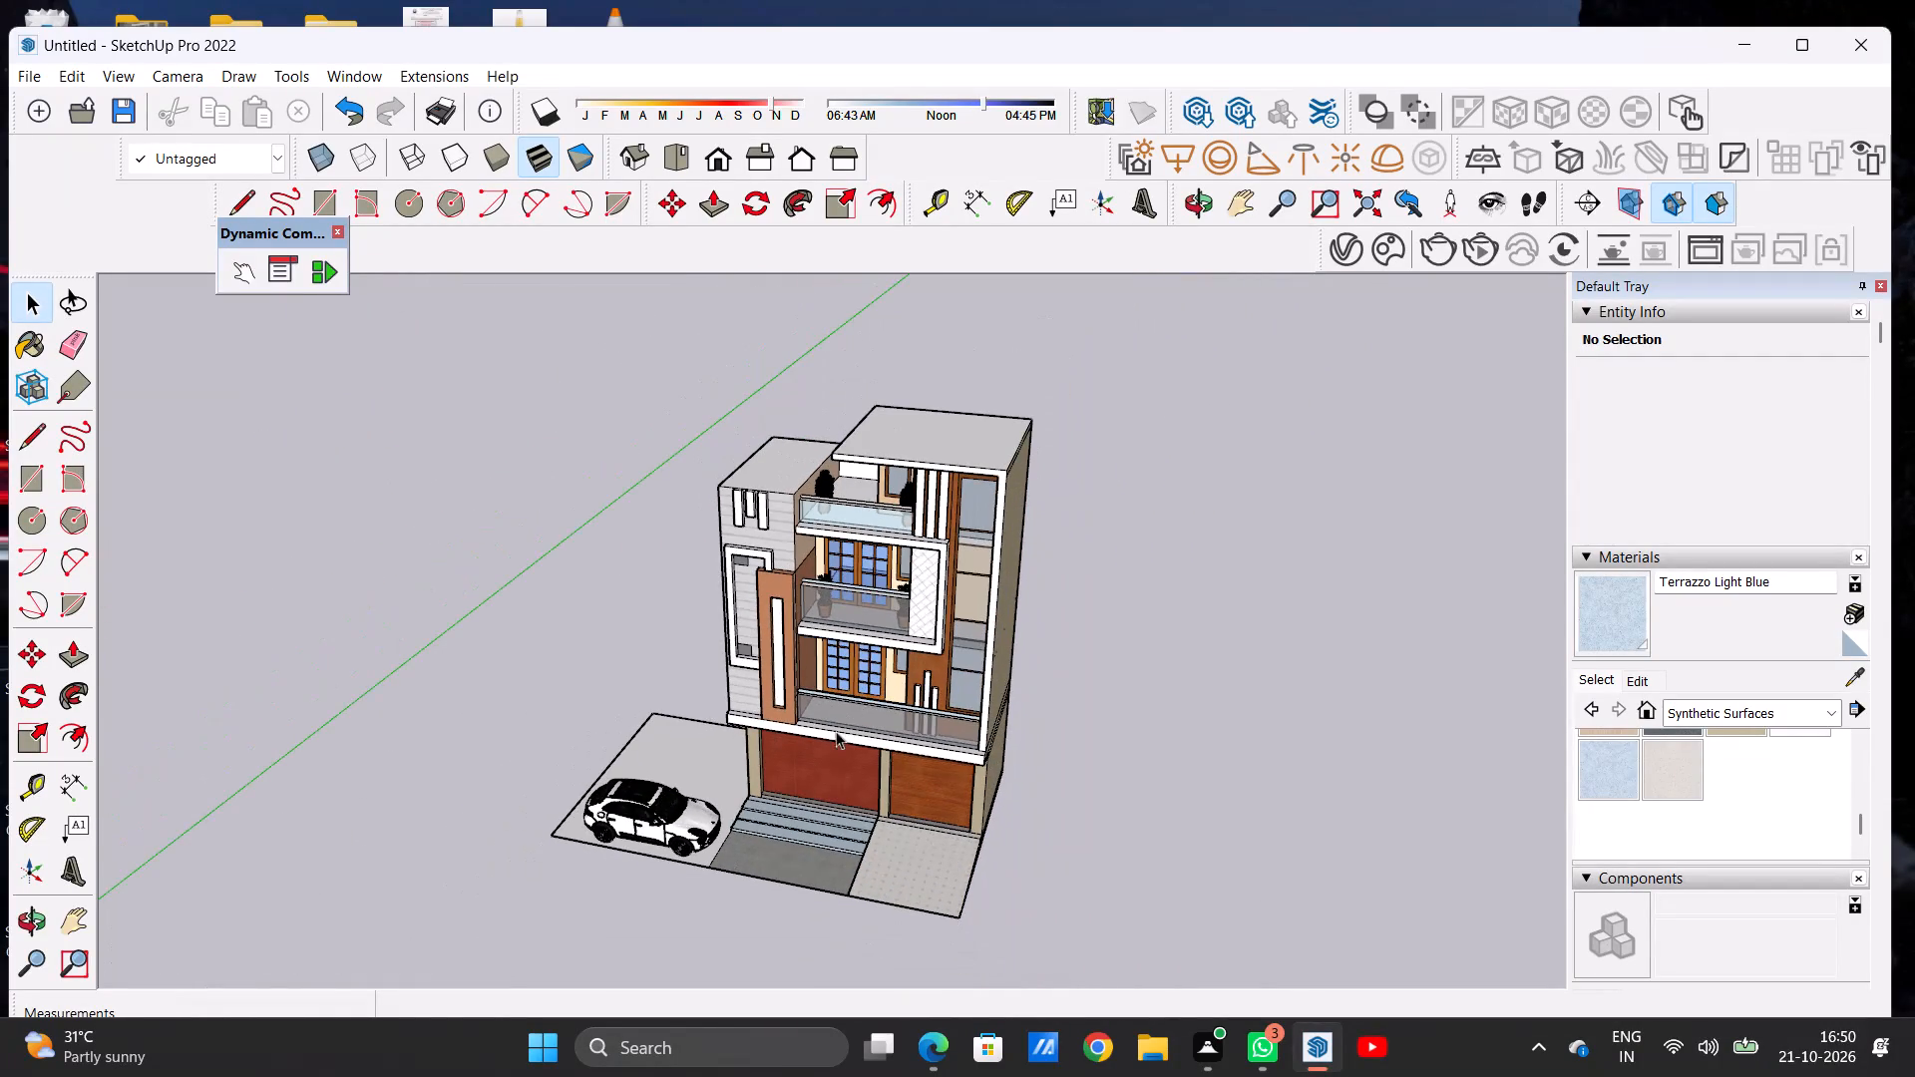
scroll(775, 813, "up", 5)
middle_click_drag(703, 876, 808, 664)
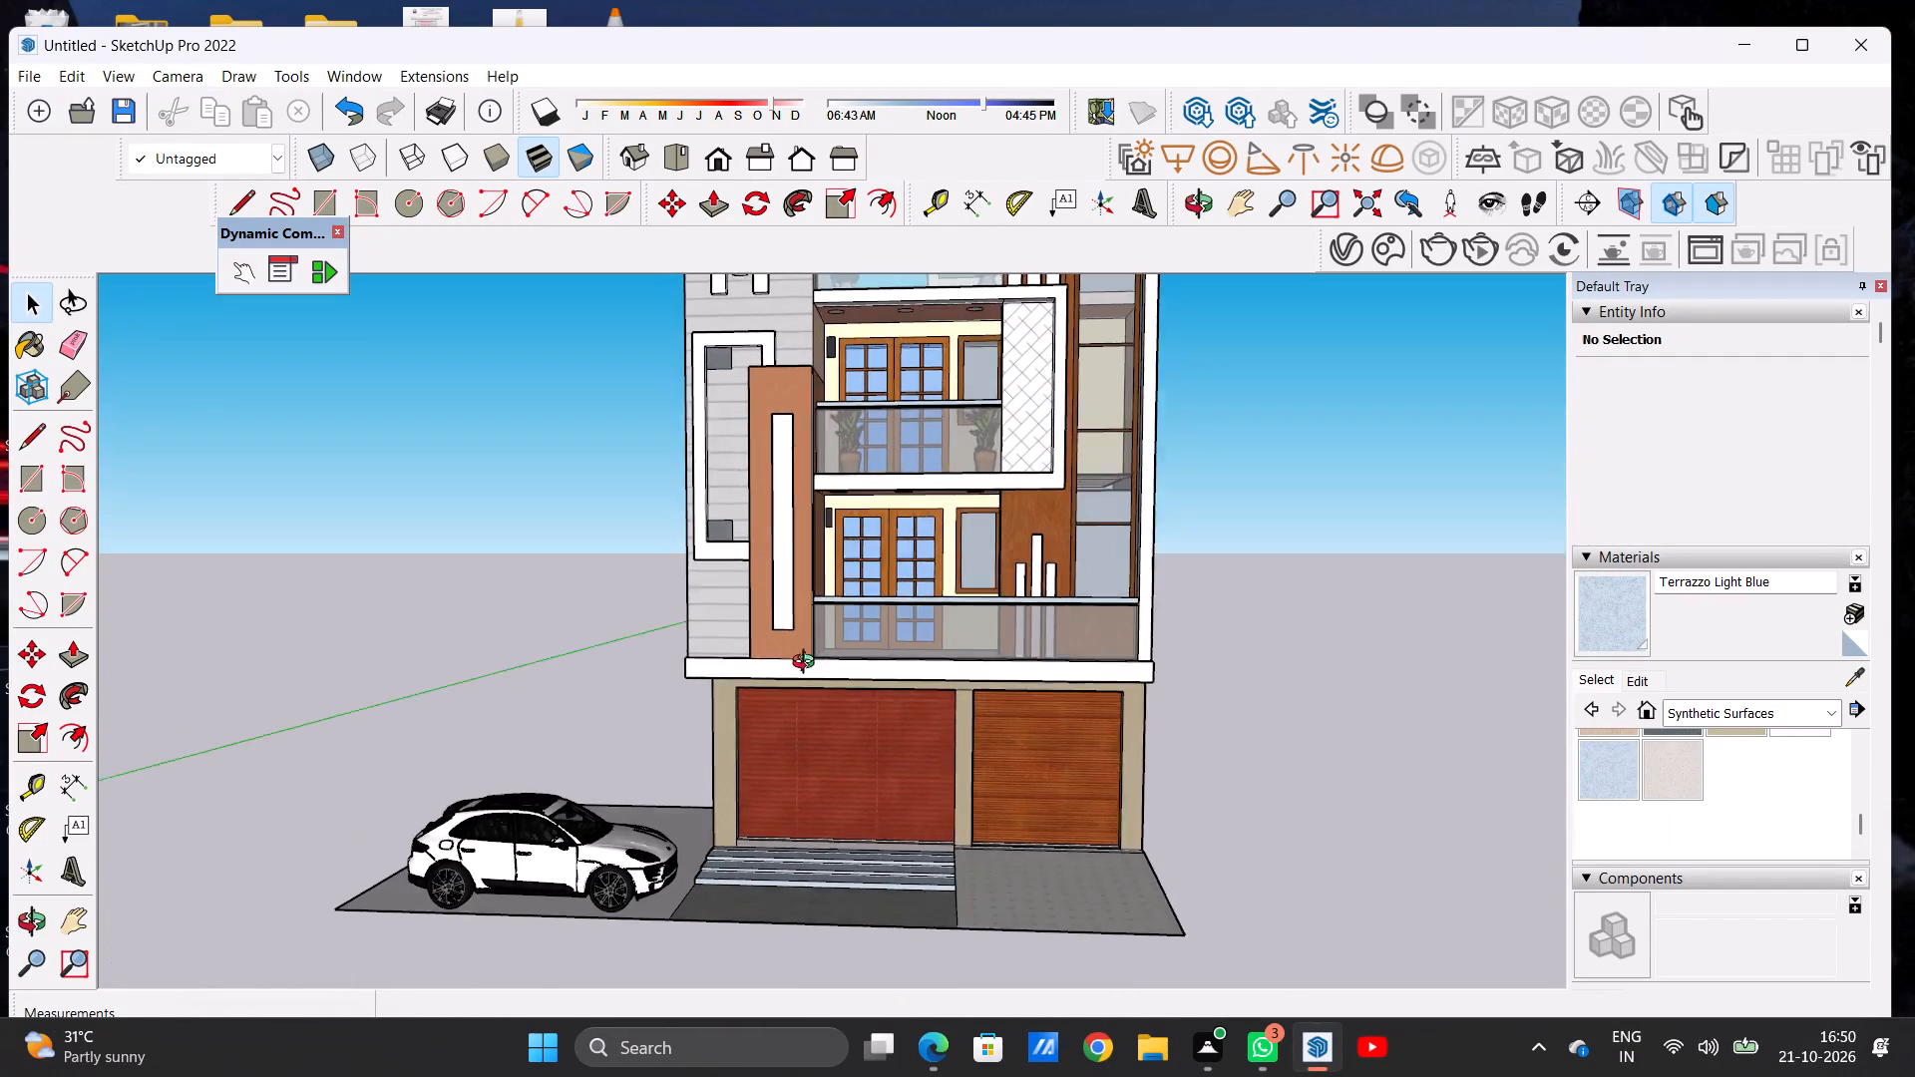
middle_click_drag(808, 664, 784, 903)
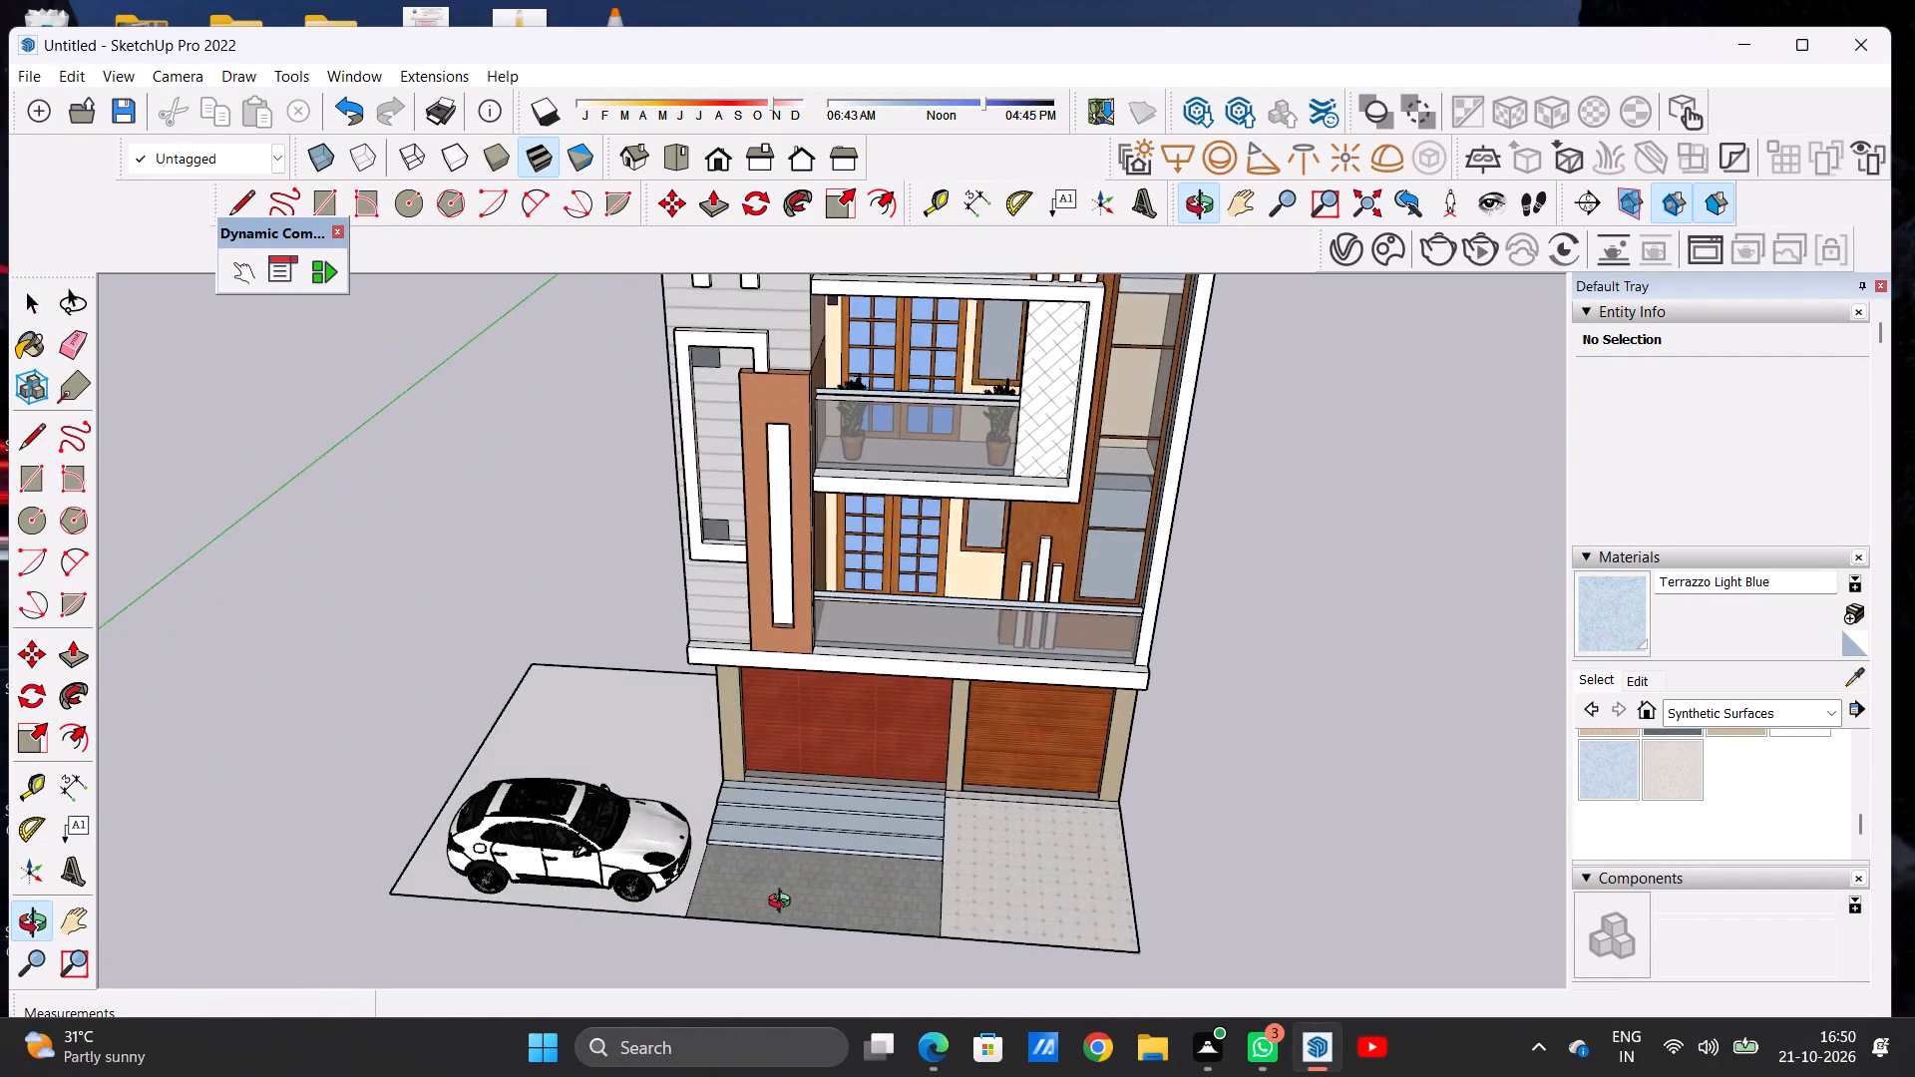
middle_click_drag(784, 903, 554, 858)
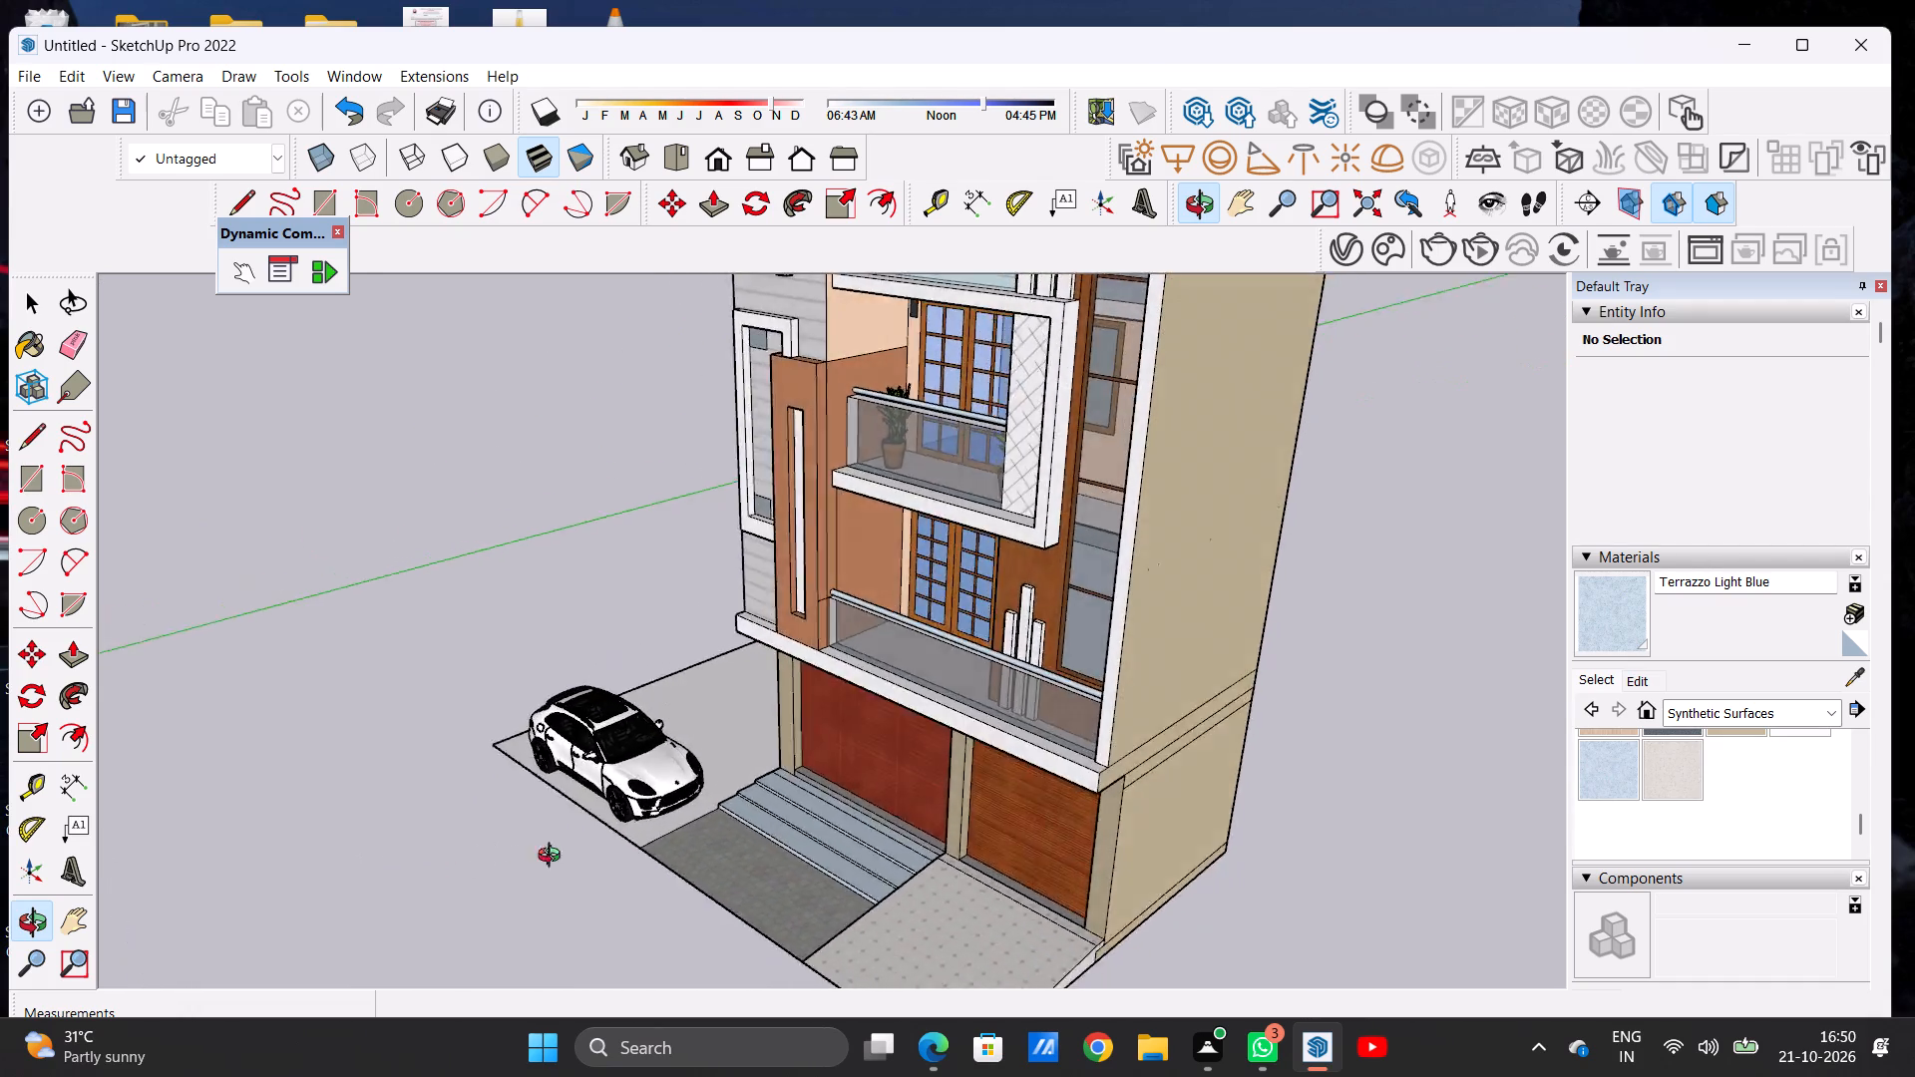
middle_click_drag(554, 858, 1049, 818)
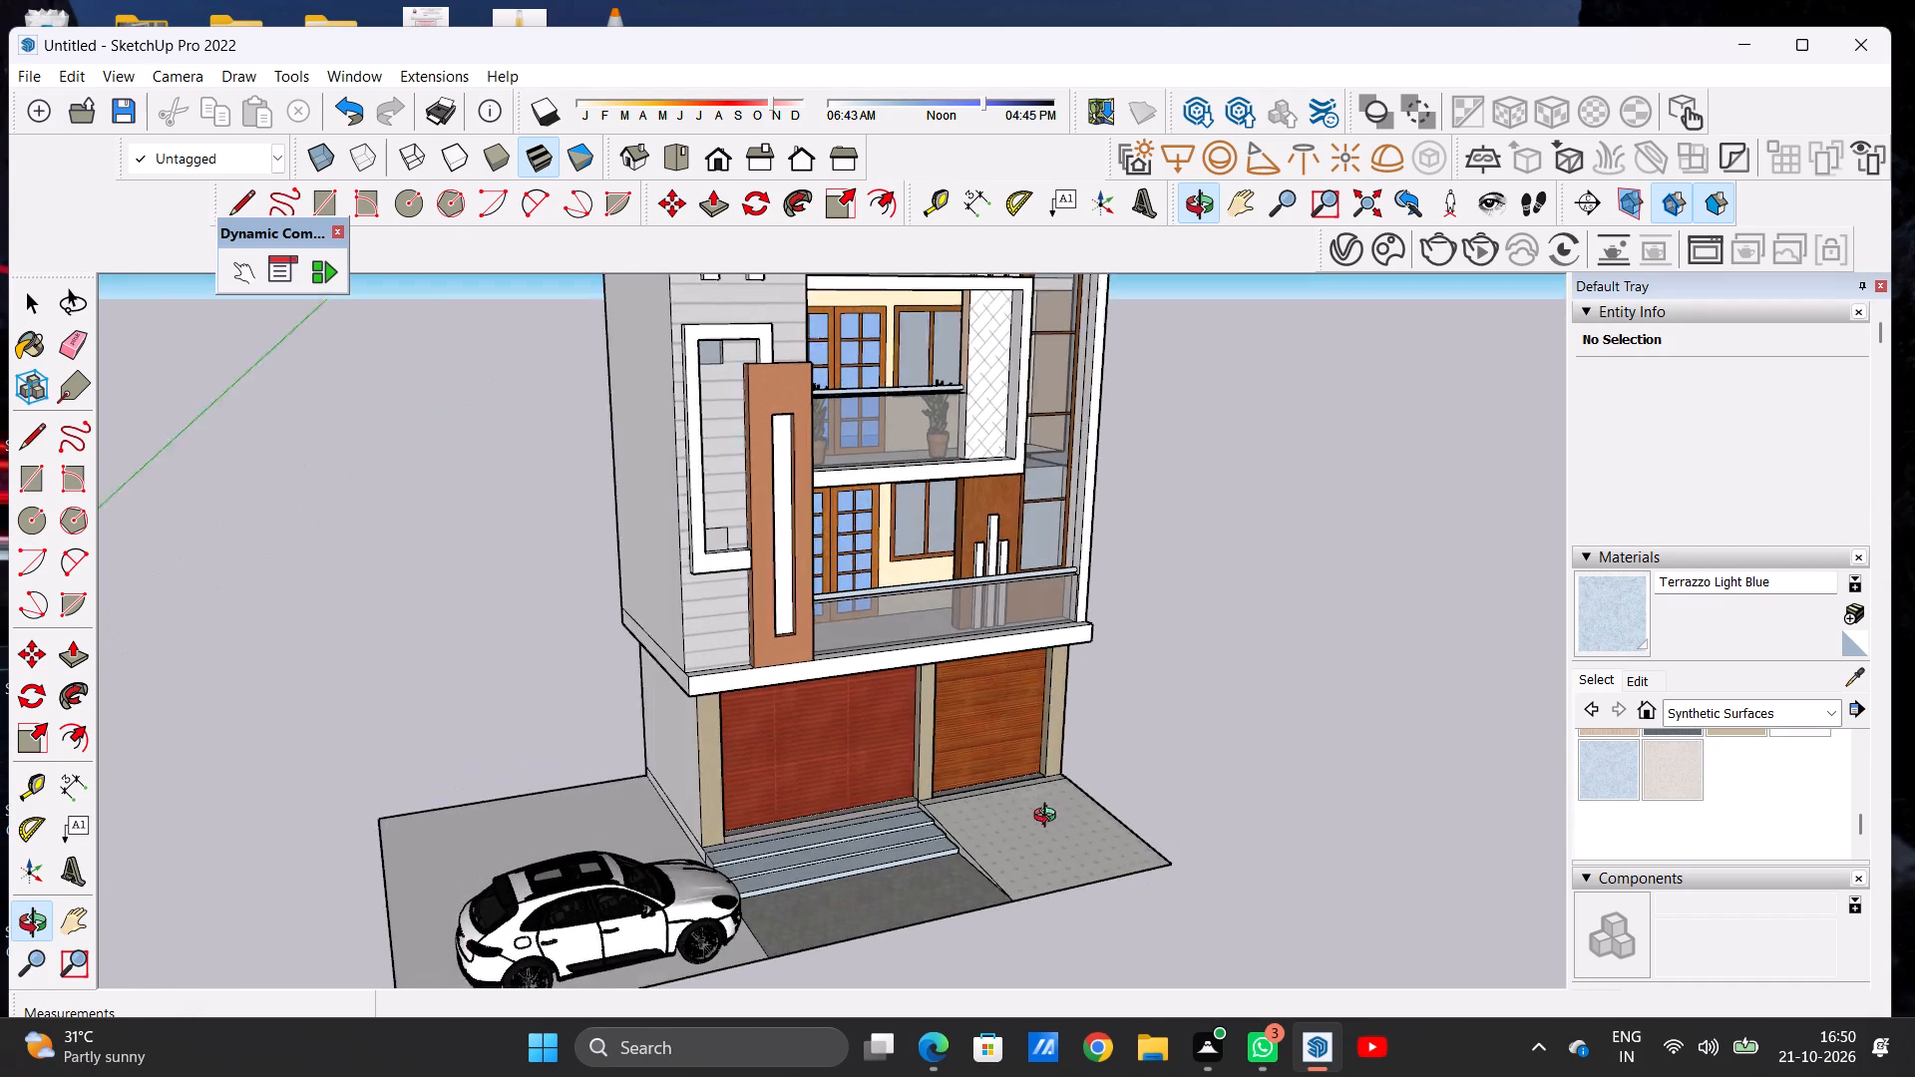
middle_click_drag(1049, 818, 1052, 816)
scroll(916, 843, "down", 7)
middle_click_drag(722, 758, 1224, 732)
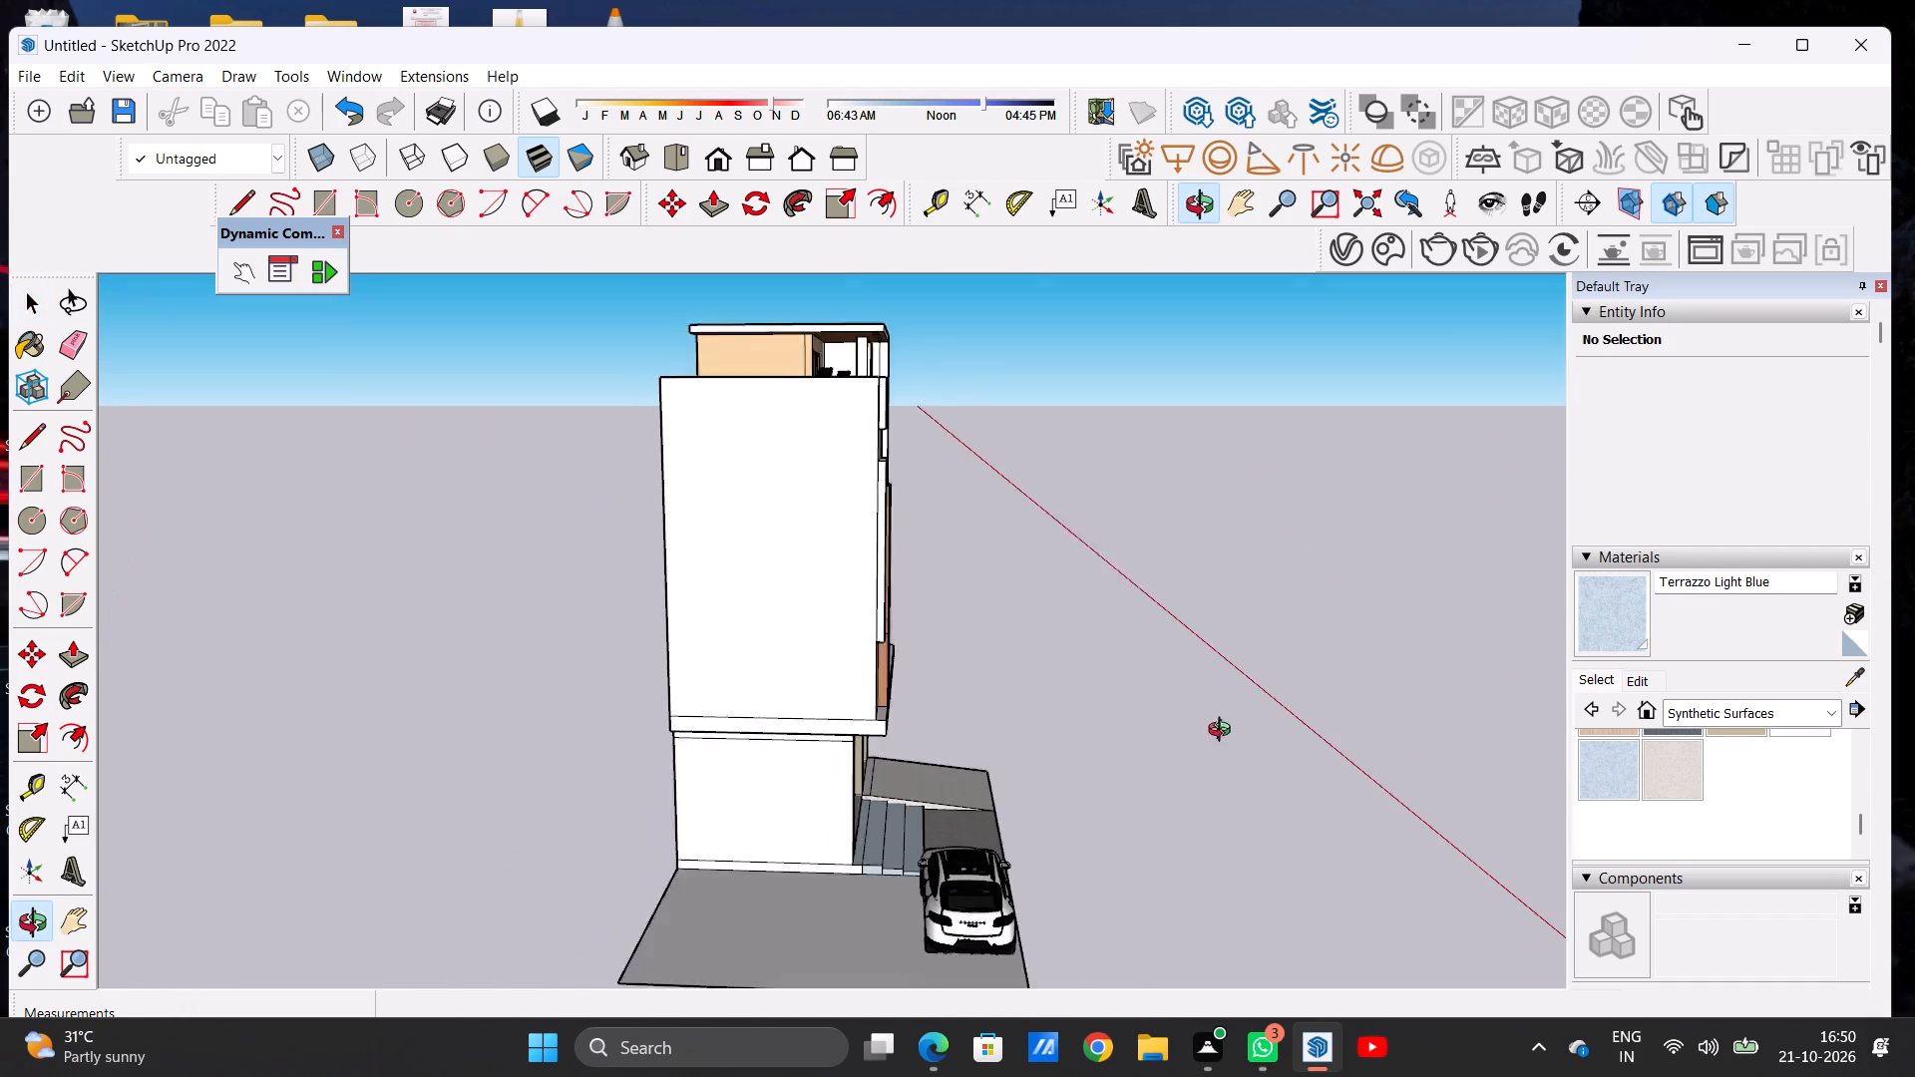
middle_click_drag(1224, 732, 1226, 731)
middle_click_drag(765, 744, 1098, 741)
Paint the ground-floor side wall next to the car and the band above it with Quartz Light Brown.
scroll(958, 619, "up", 2)
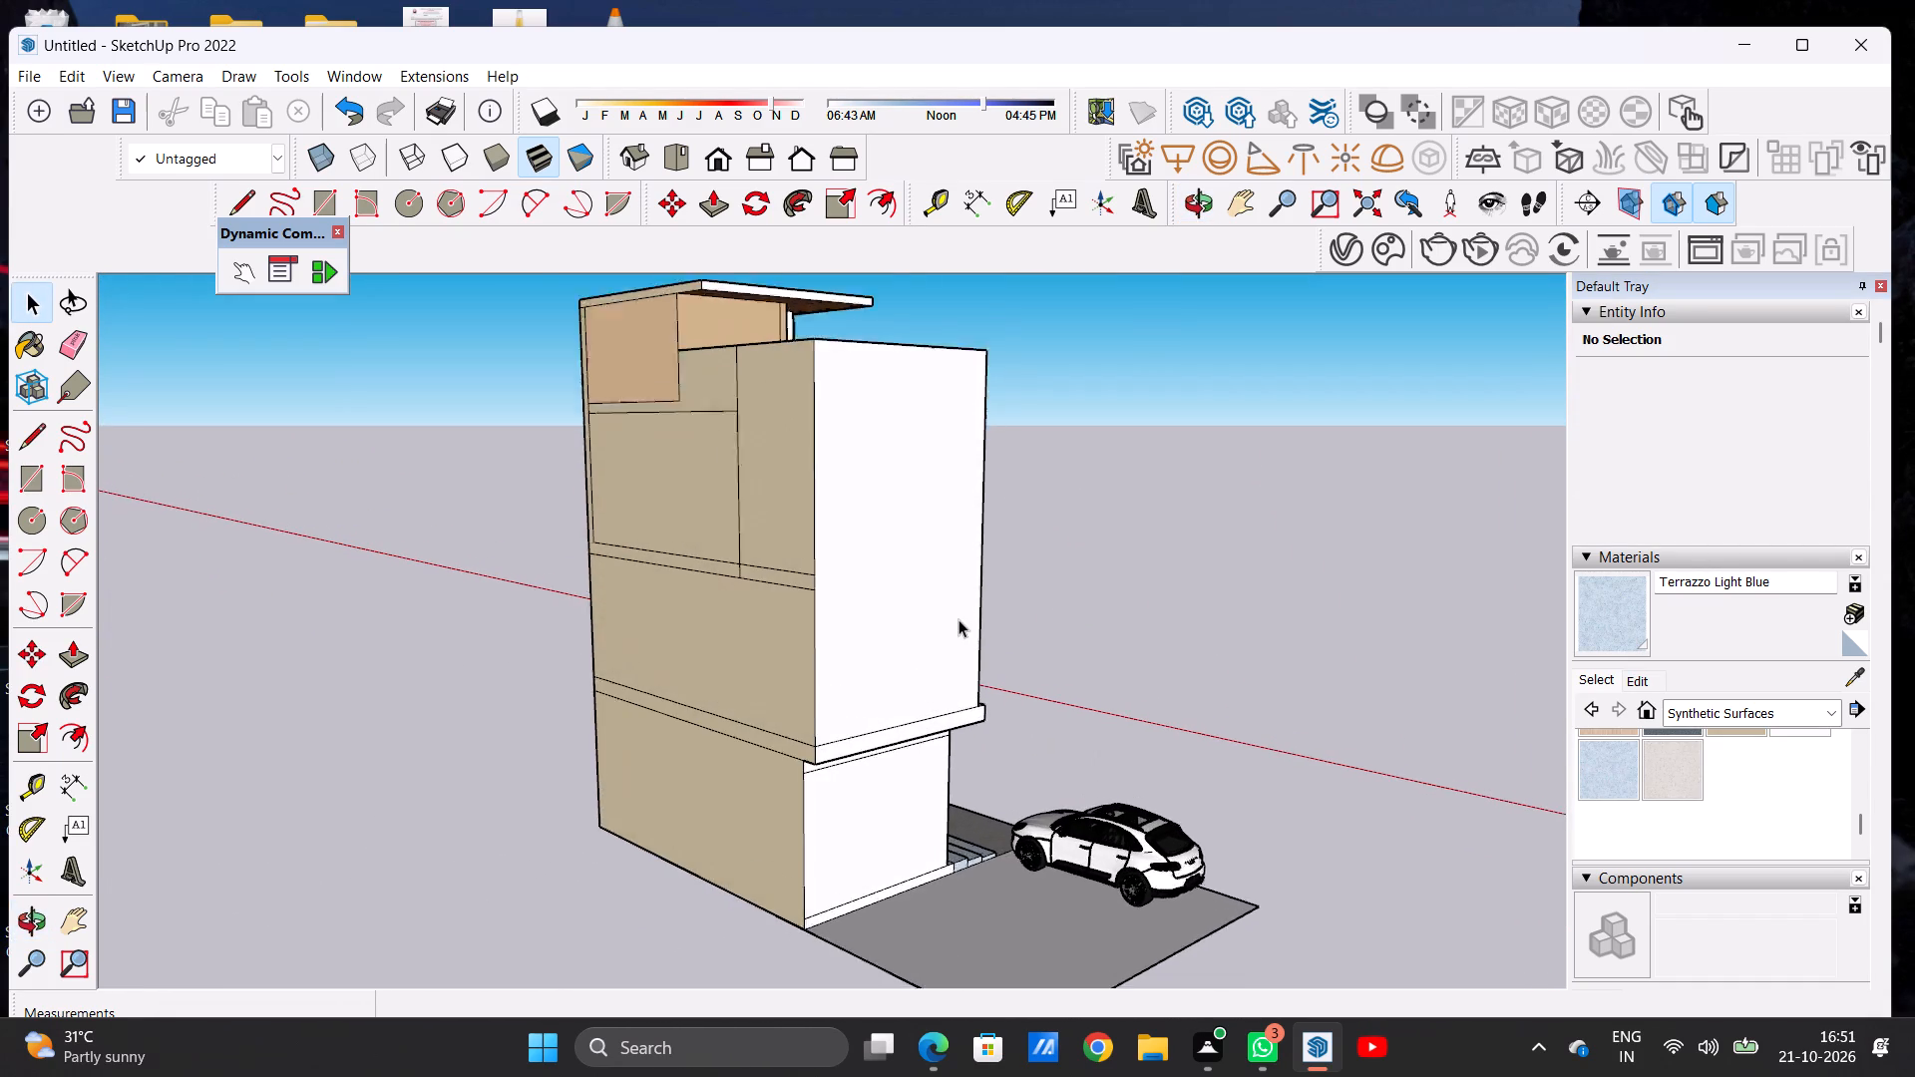
scroll(958, 619, "up", 2)
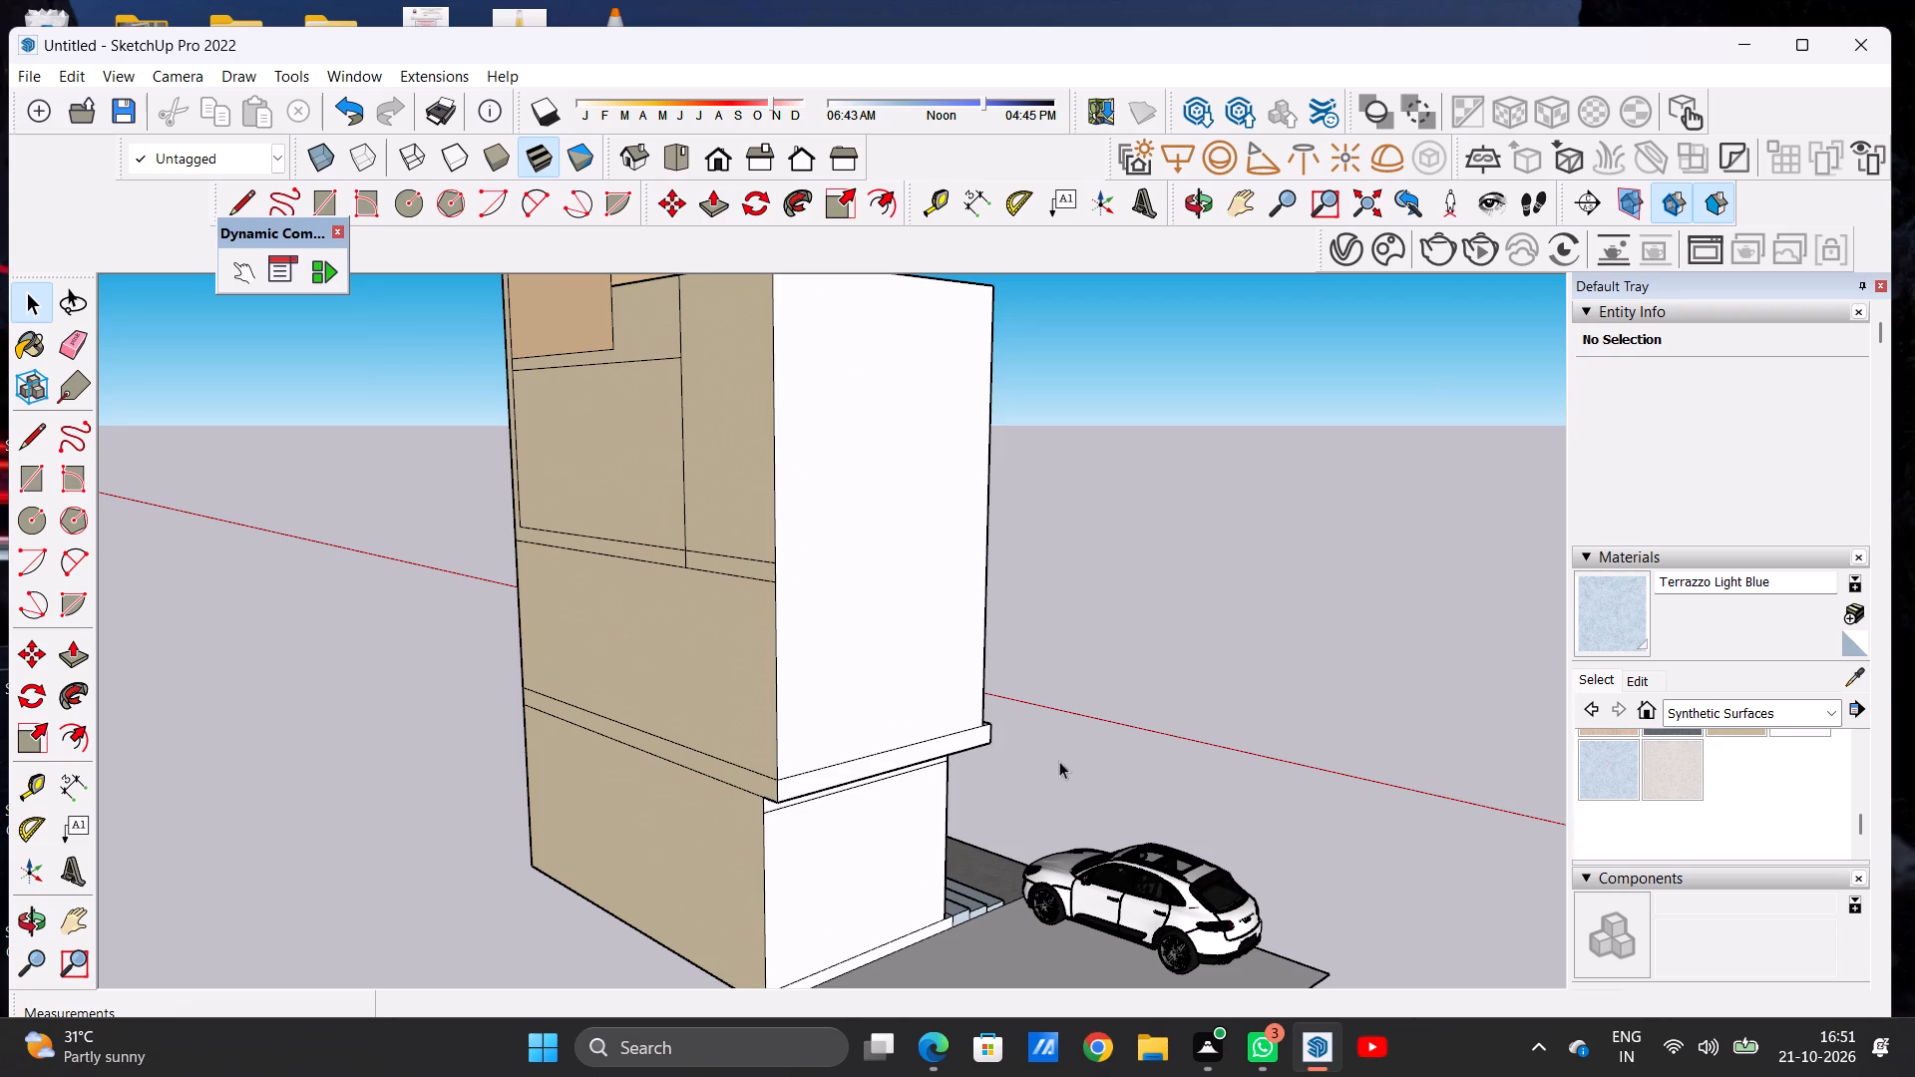
scroll(1708, 749, "up", 1)
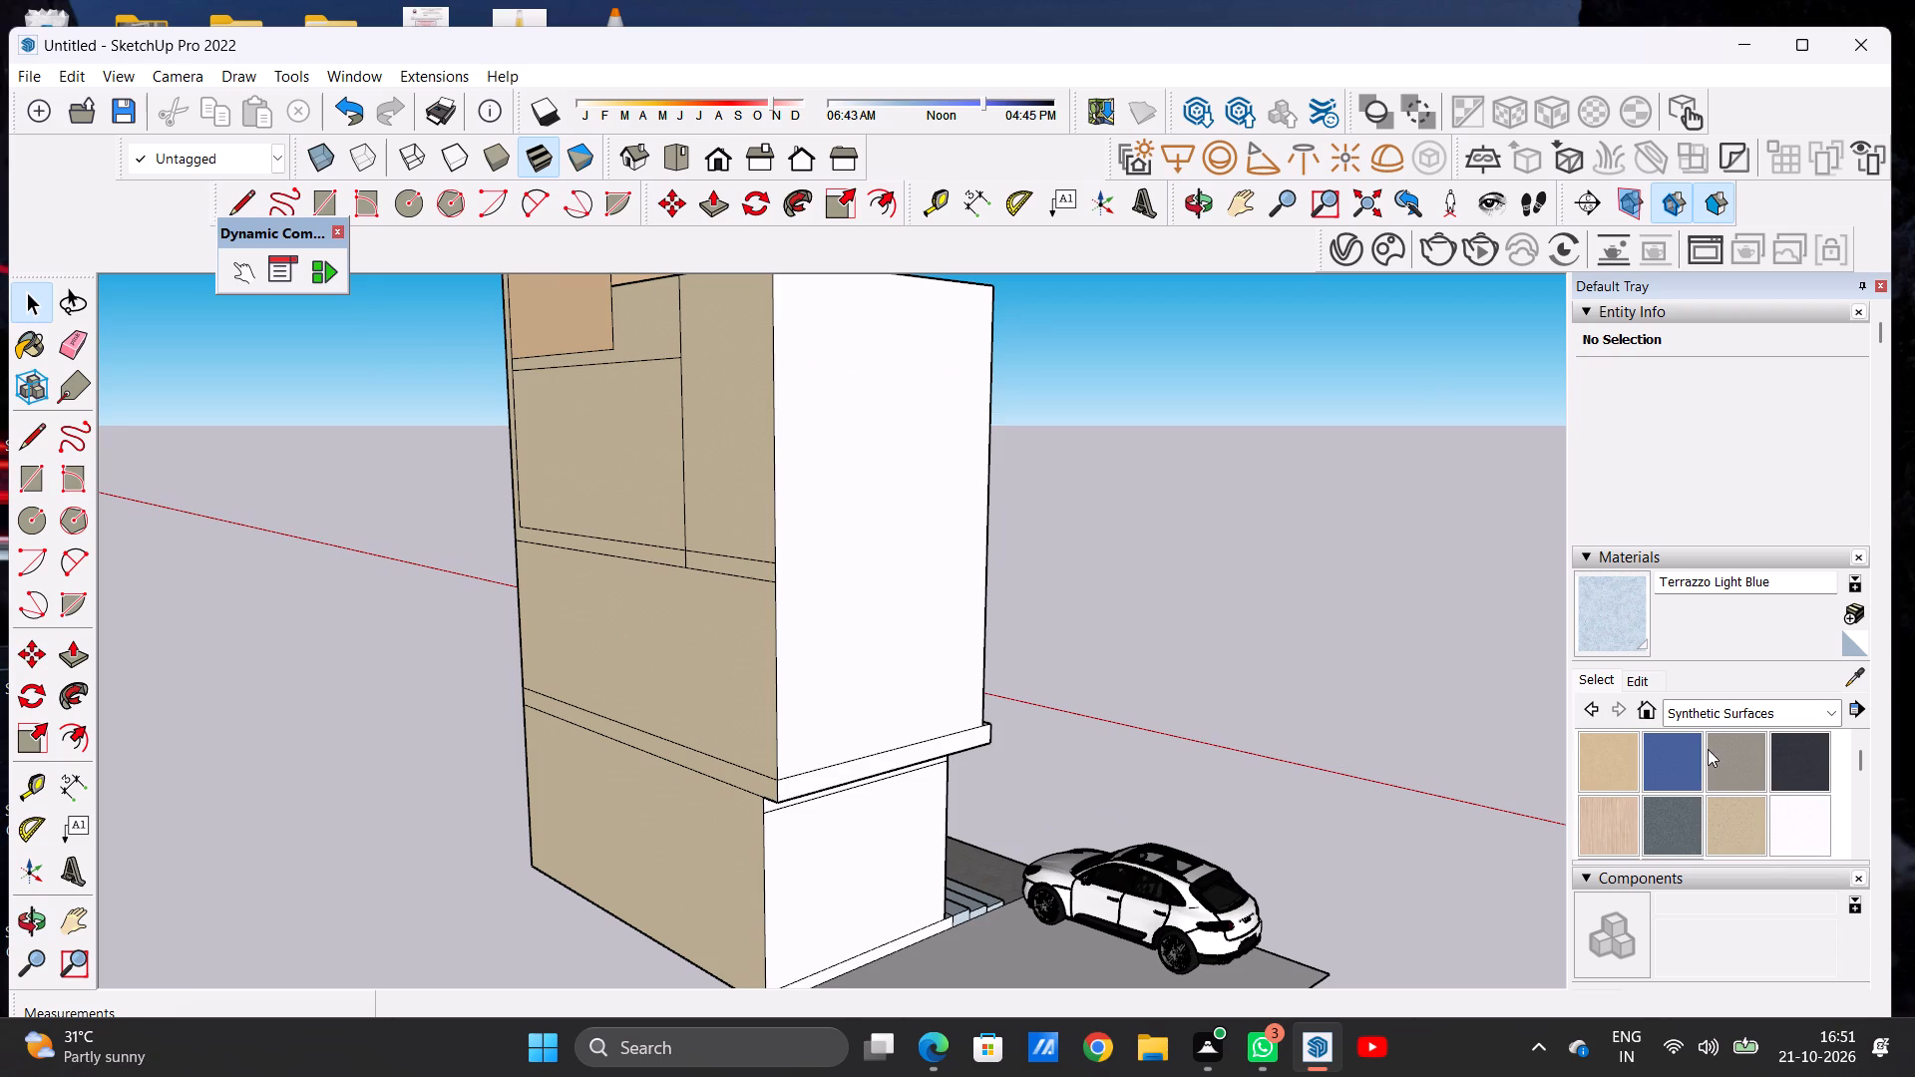
left_click(1720, 819)
scroll(1003, 824, "down", 3)
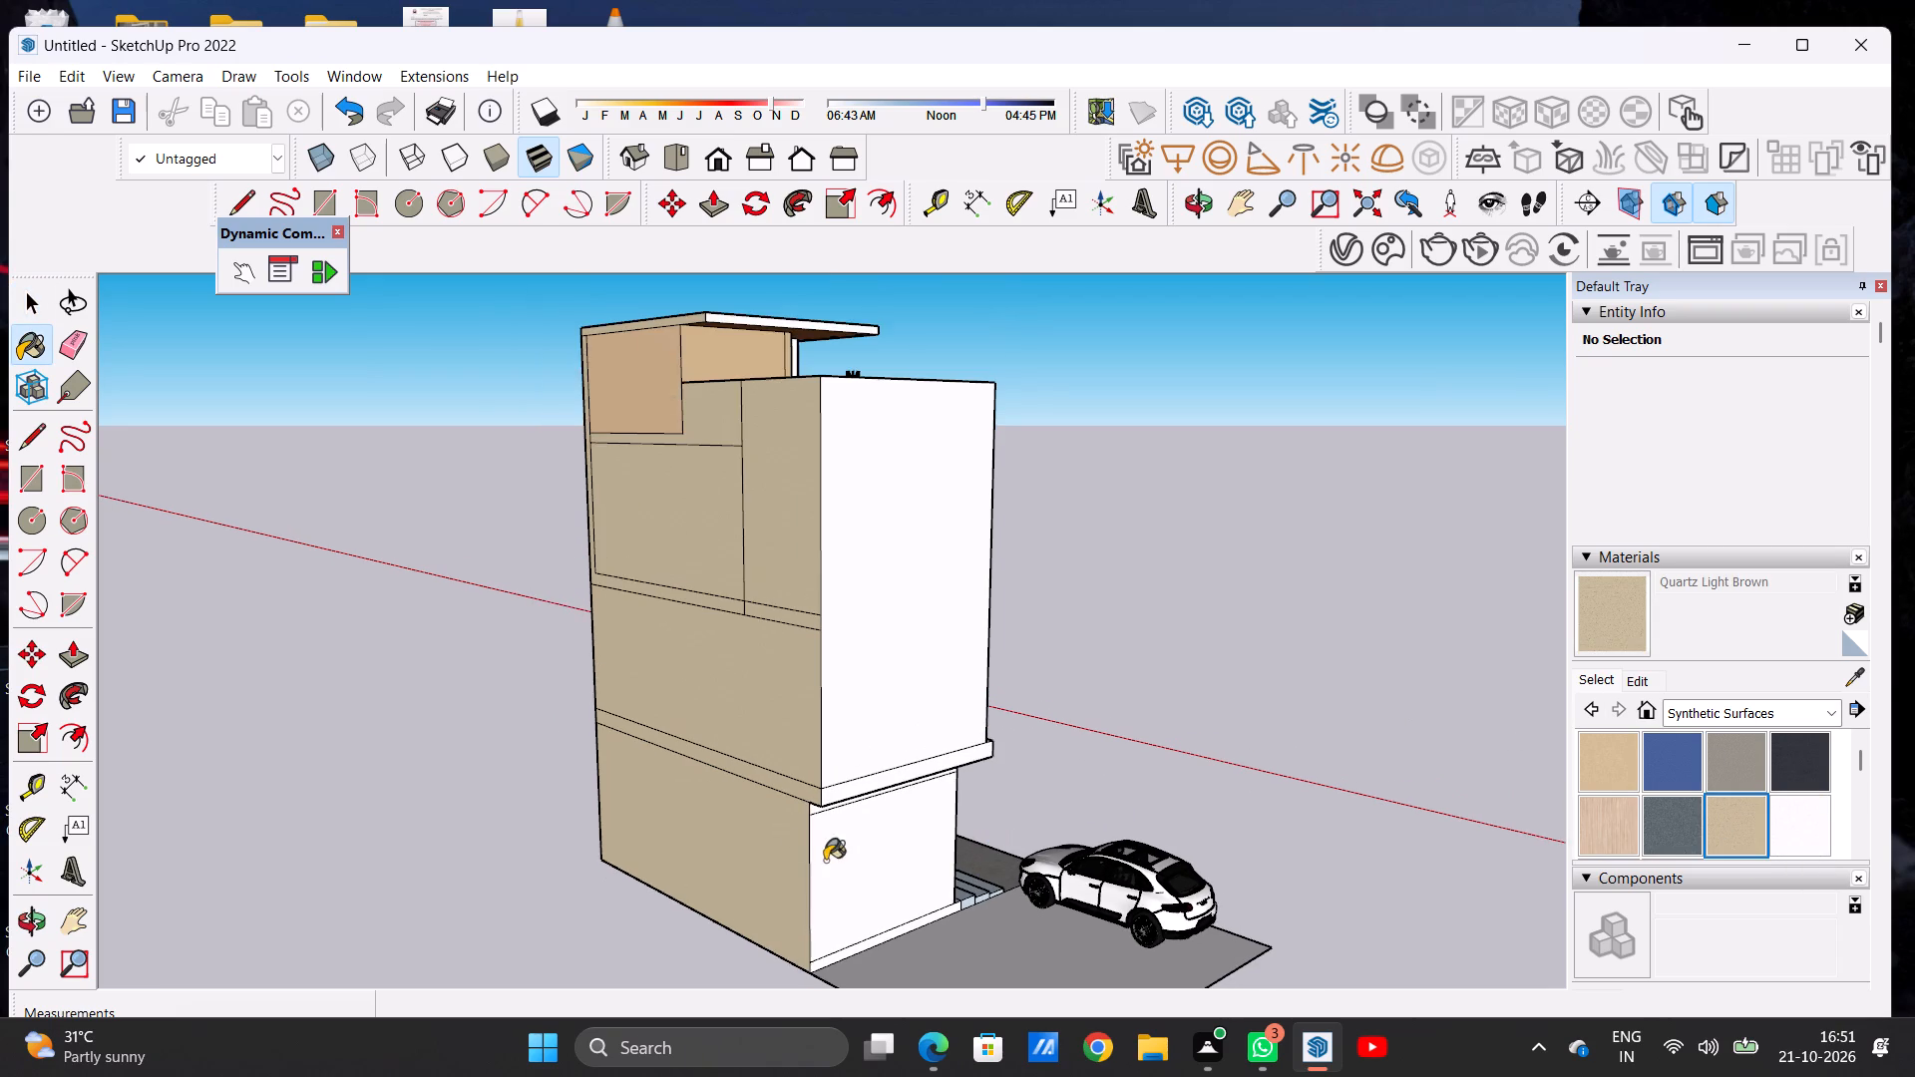
middle_click_drag(775, 859, 73, 787)
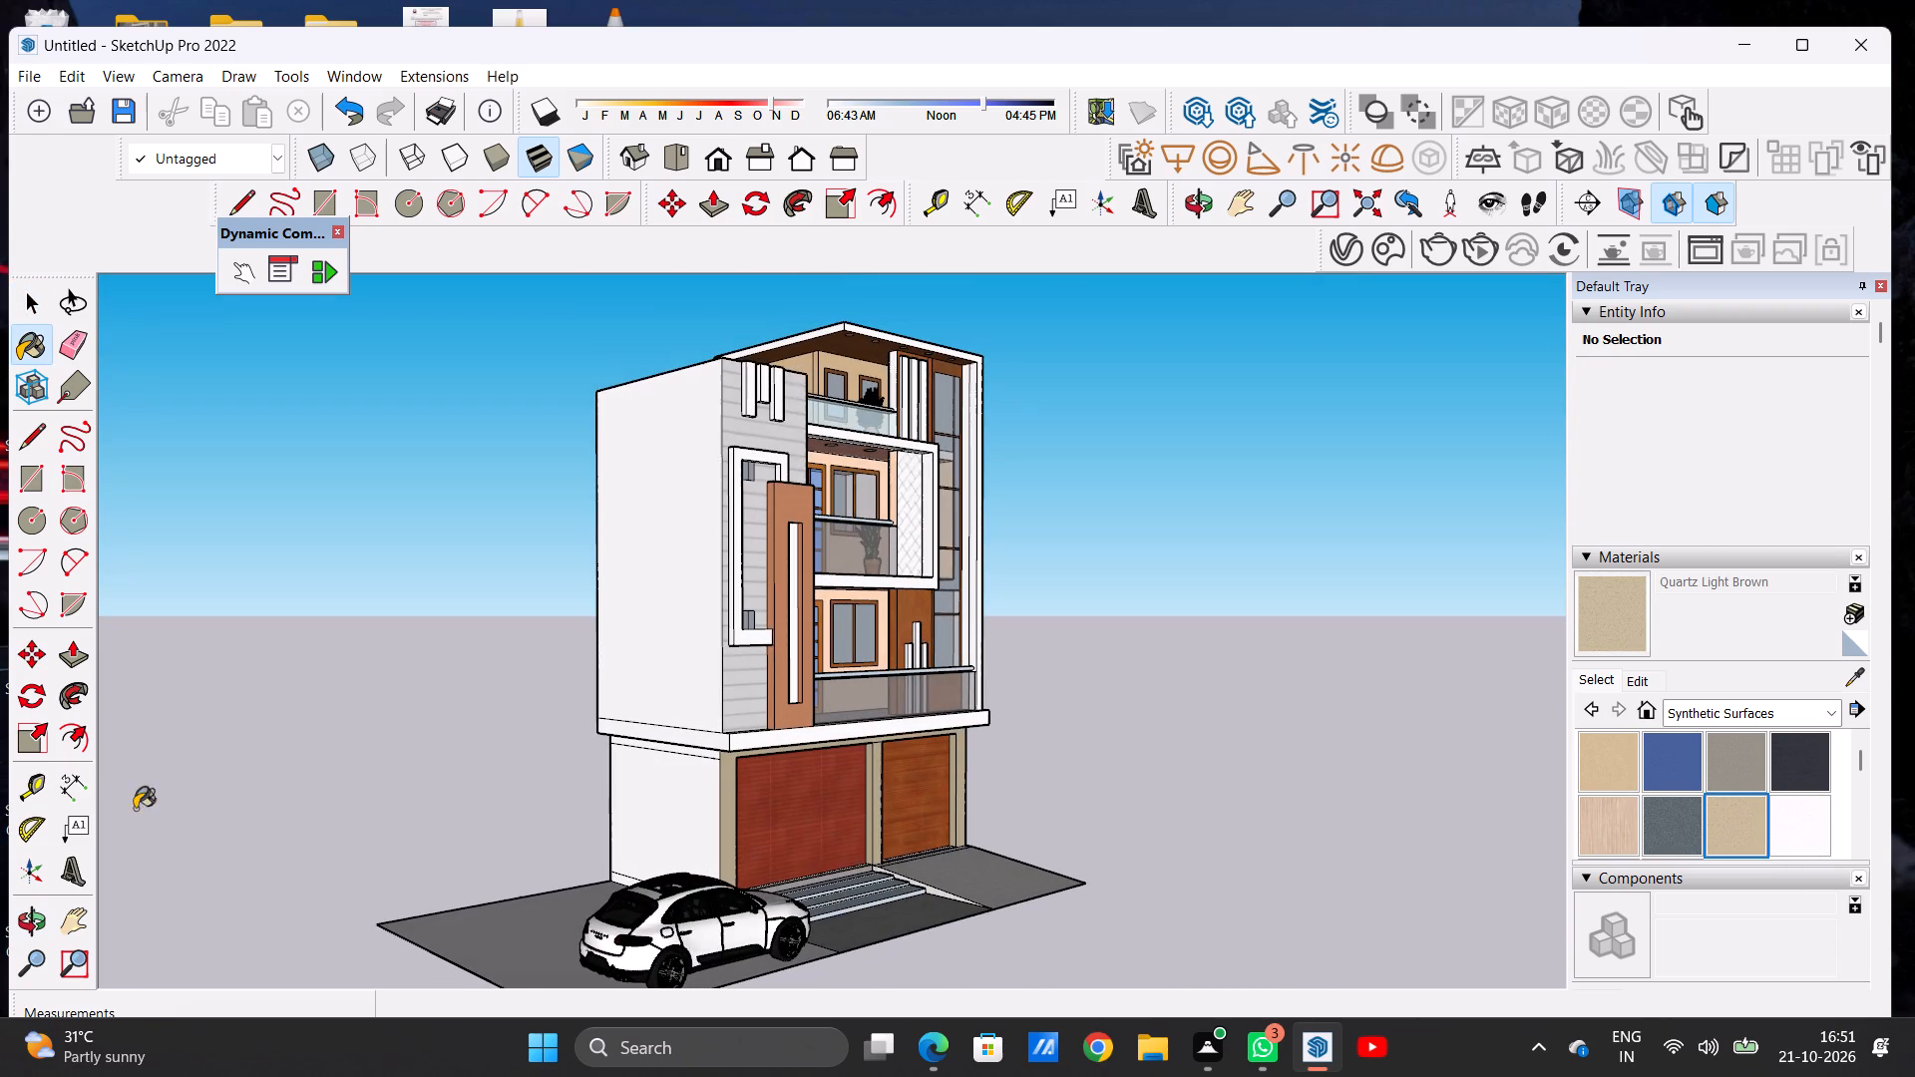
scroll(682, 818, "up", 4)
scroll(708, 791, "down", 1)
scroll(708, 791, "up", 8)
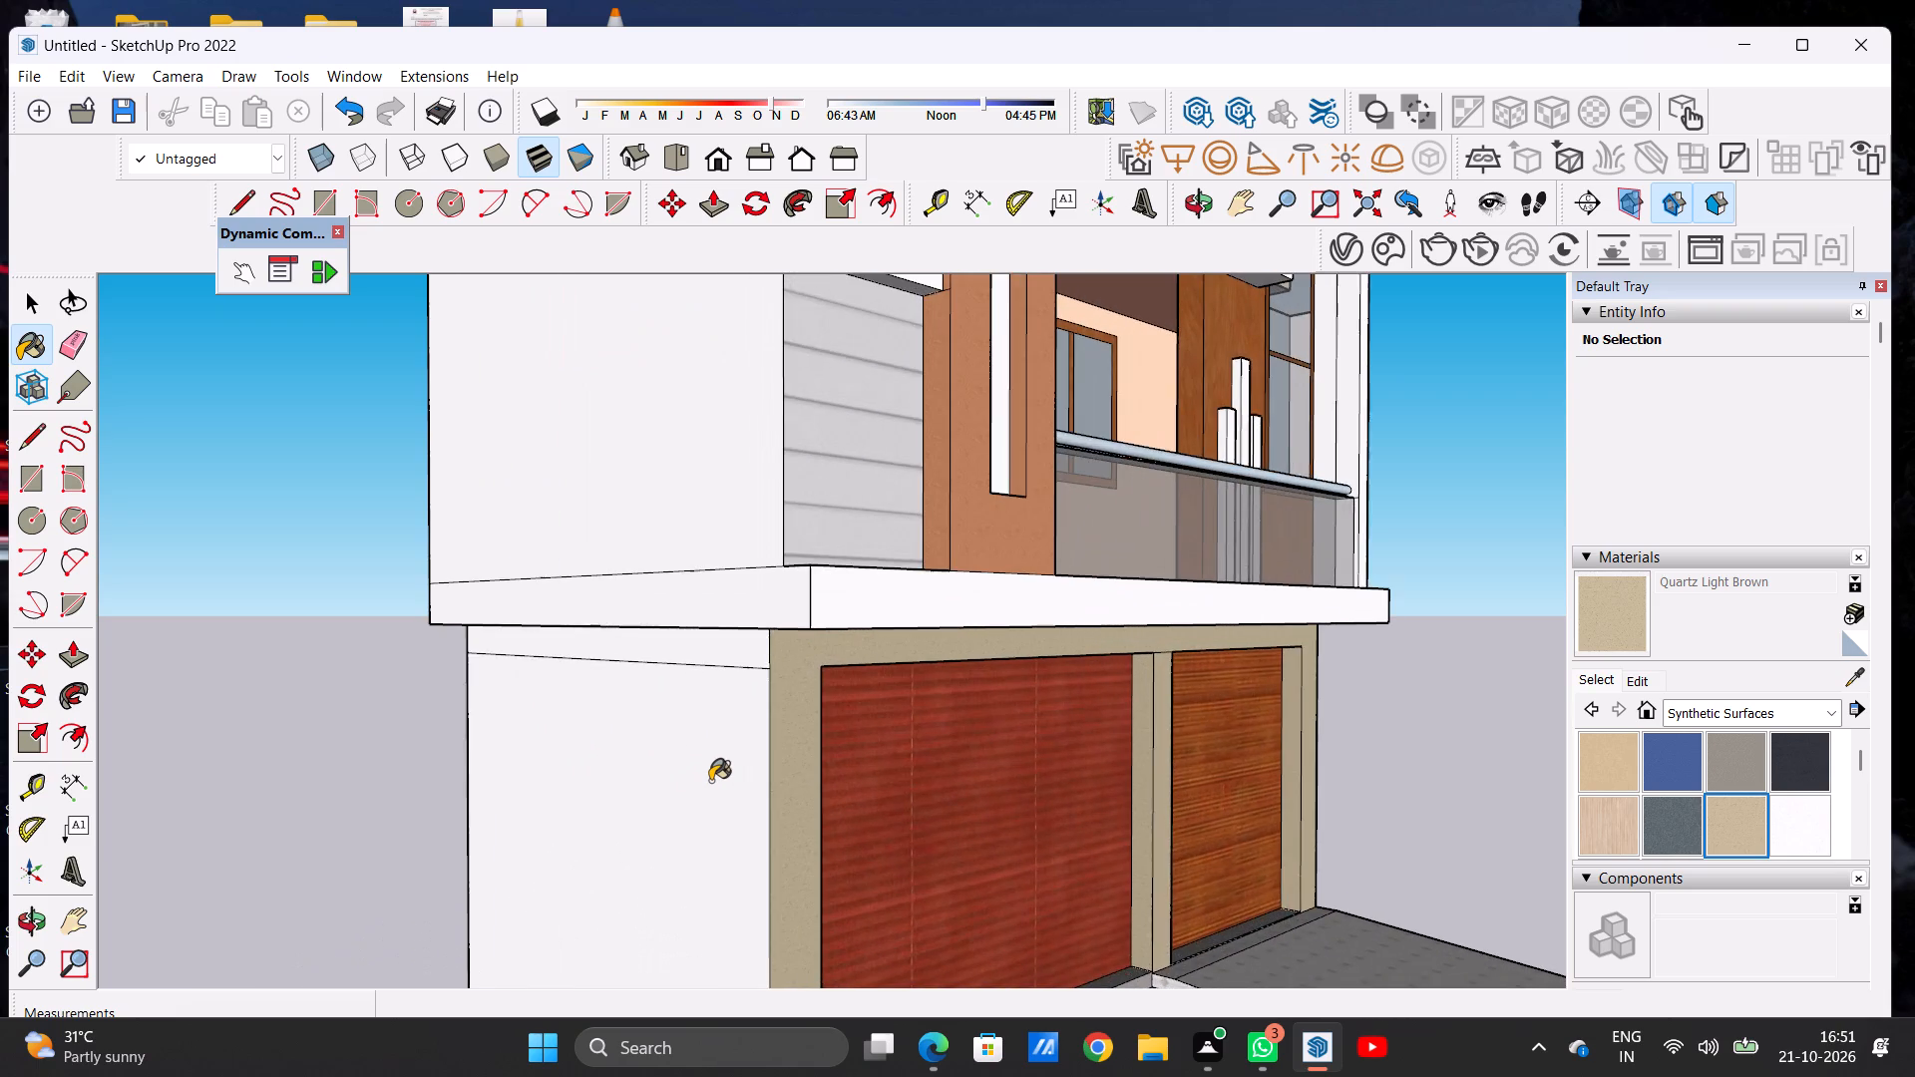
middle_click_drag(709, 771, 591, 772)
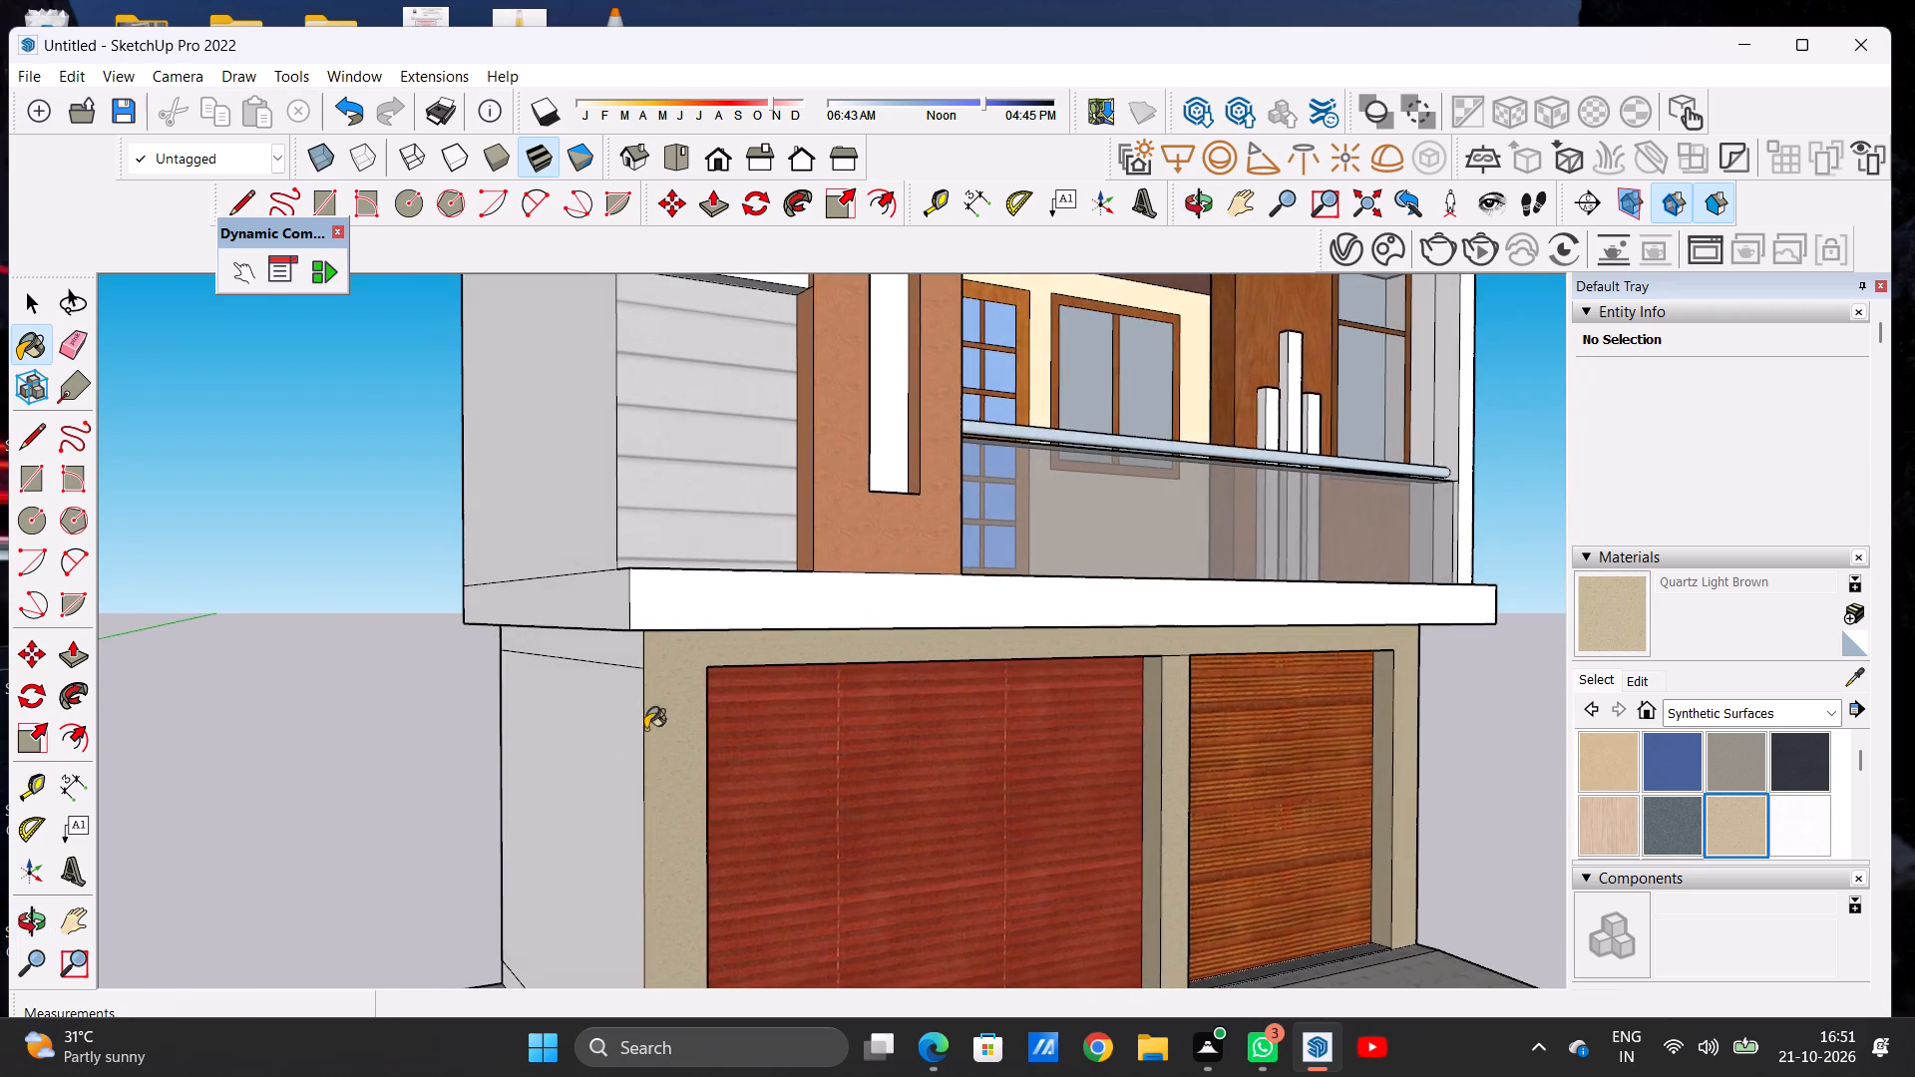
scroll(656, 709, "down", 9)
scroll(603, 763, "up", 5)
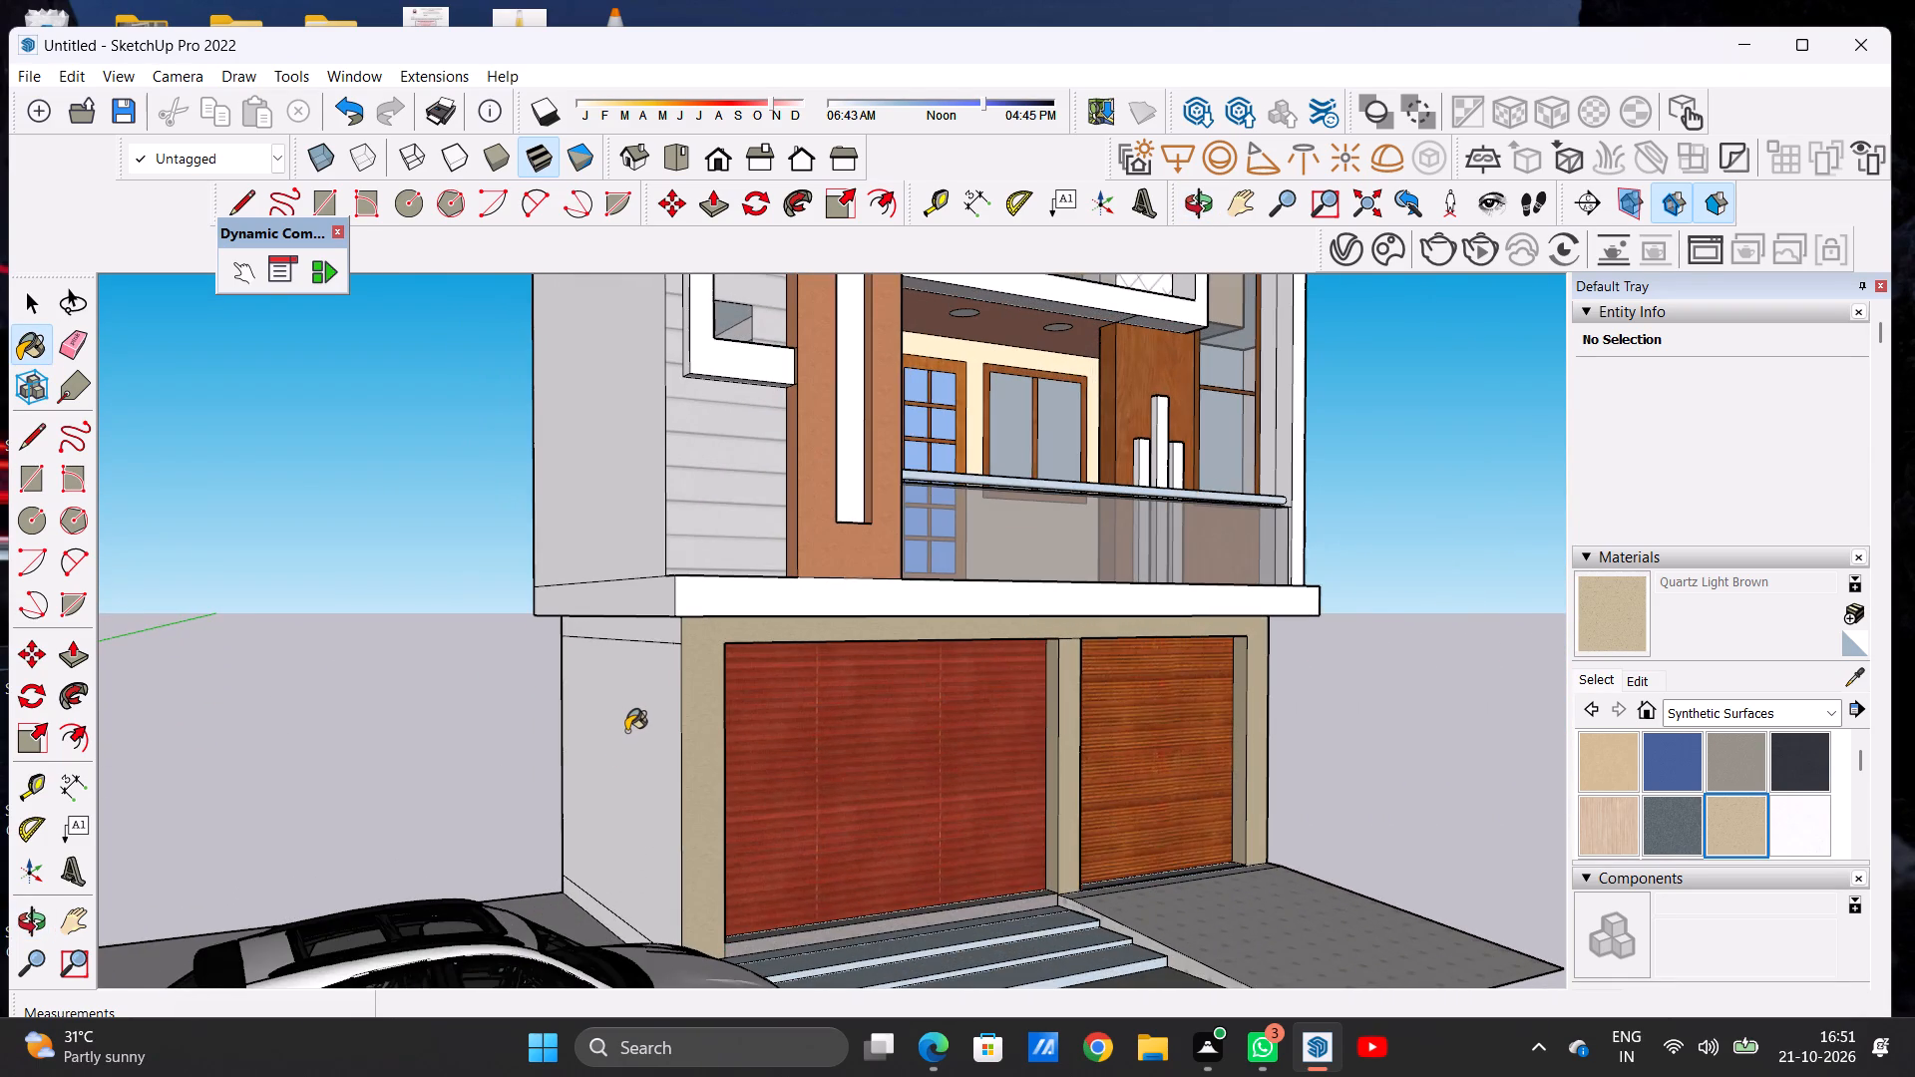
scroll(626, 731, "up", 5)
left_click(655, 718)
left_click(680, 564)
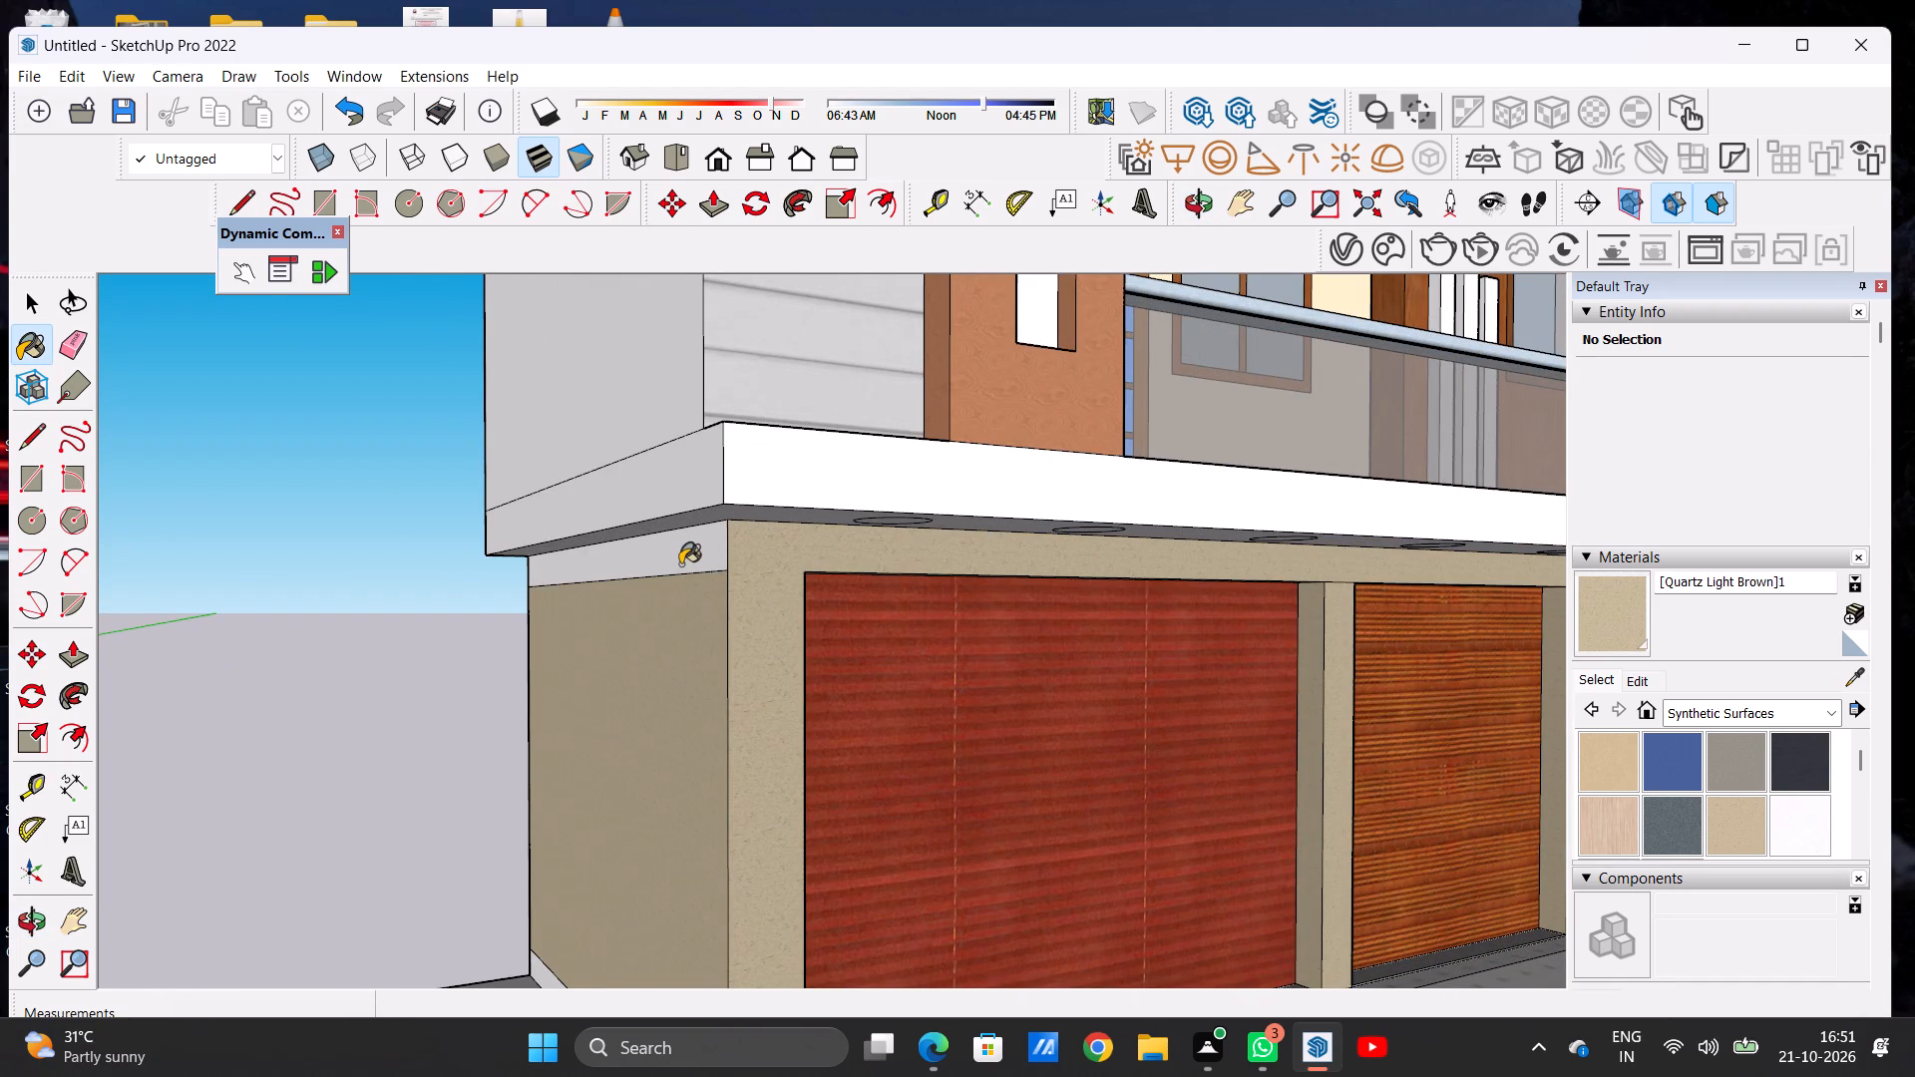
Paint the base strip along the bottom of the ground-floor side wall with the same Quartz Light Brown.
scroll(532, 624, "down", 5)
scroll(527, 905, "up", 10)
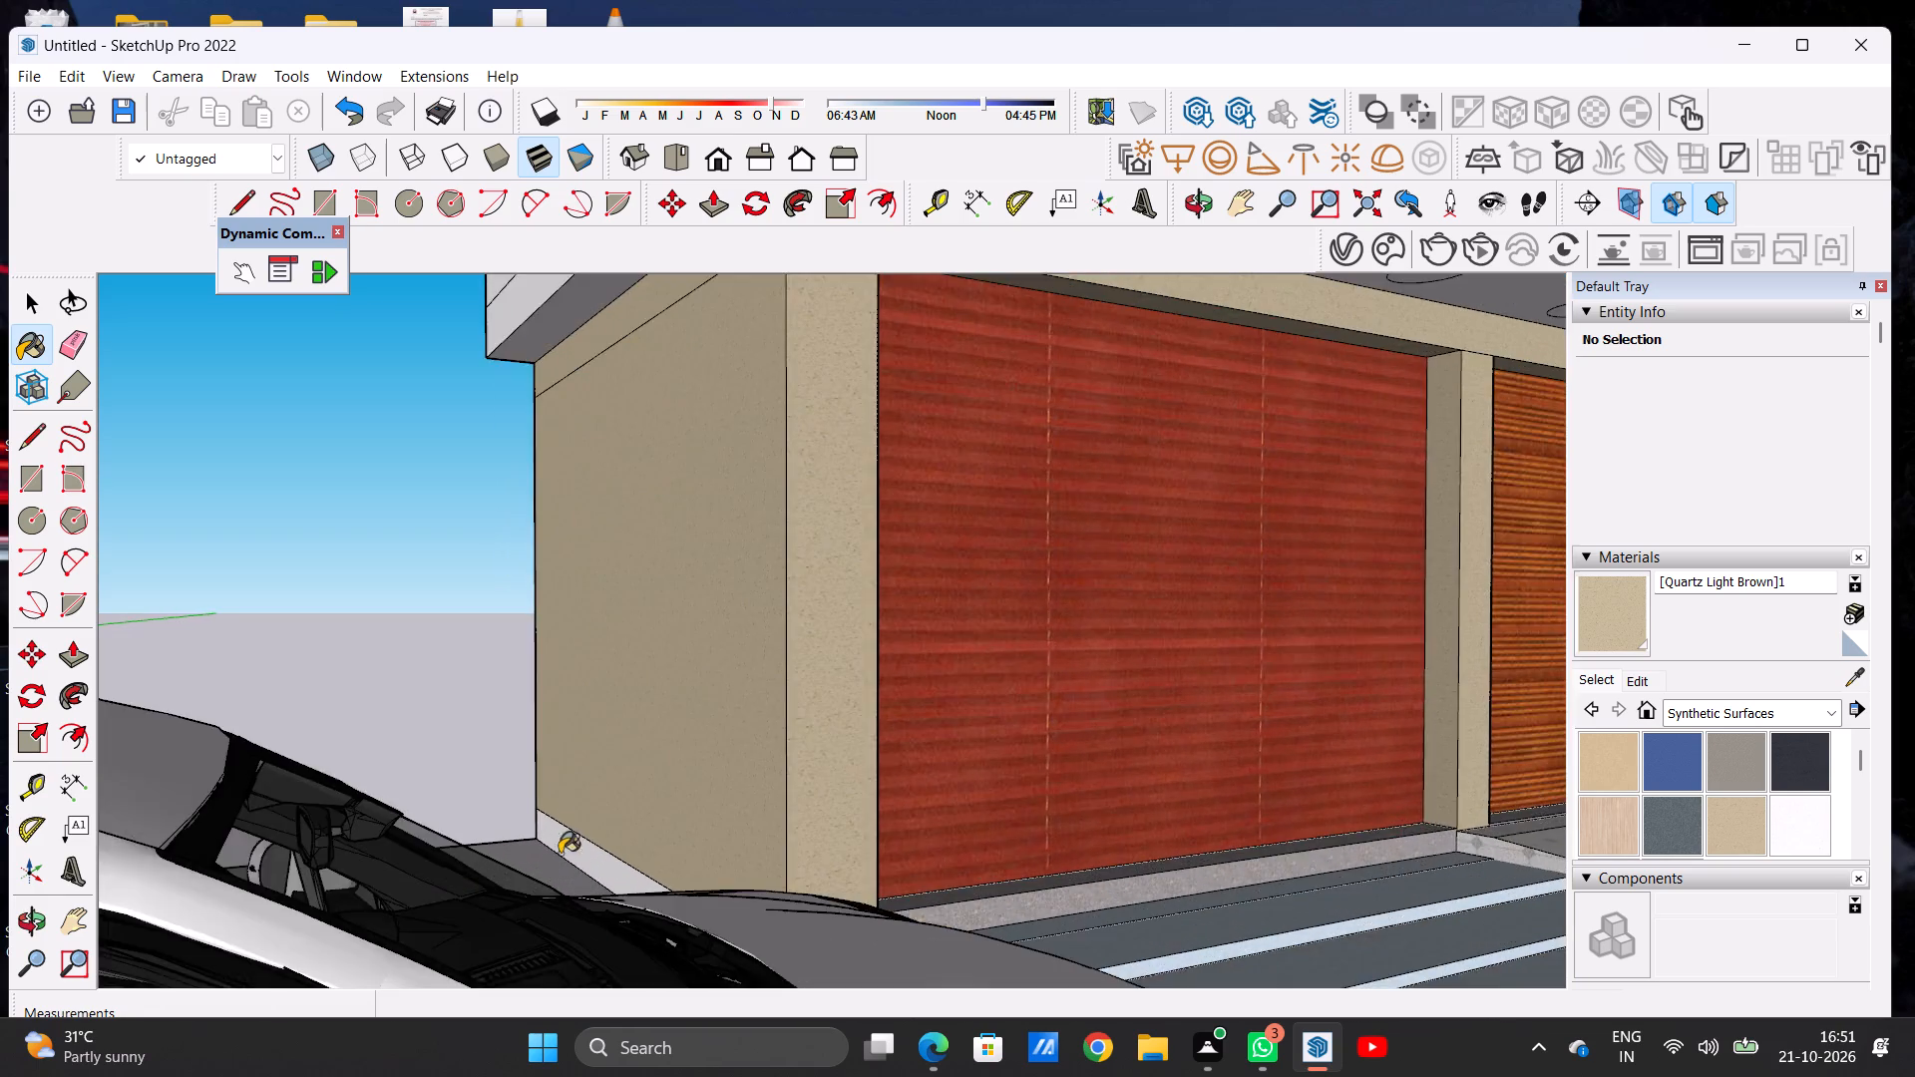
scroll(560, 854, "up", 6)
left_click(577, 834)
Paint the upper storeys' side wall above the car and the projecting slab edge beneath it with Quartz Light Brown.
scroll(574, 814, "down", 9)
scroll(574, 814, "up", 1)
scroll(595, 815, "down", 2)
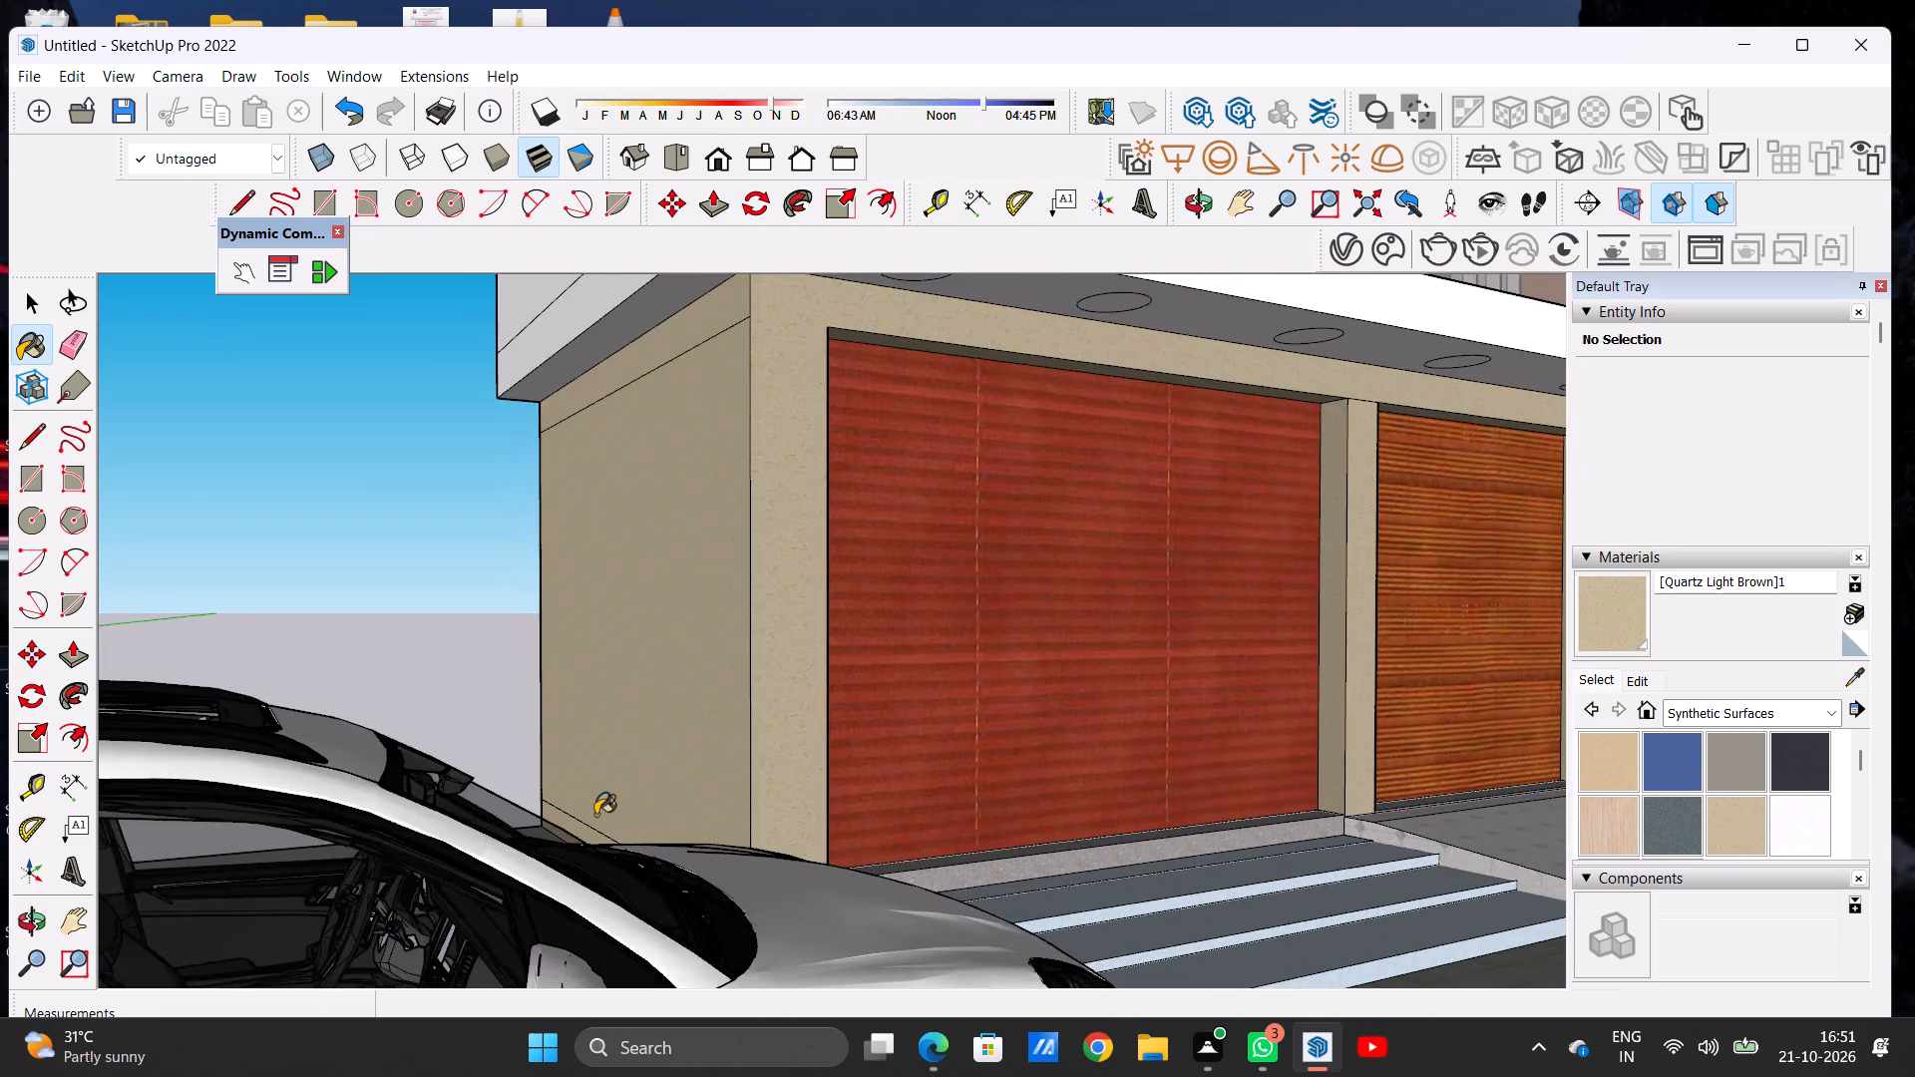
scroll(595, 815, "down", 8)
middle_click_drag(452, 675, 931, 688)
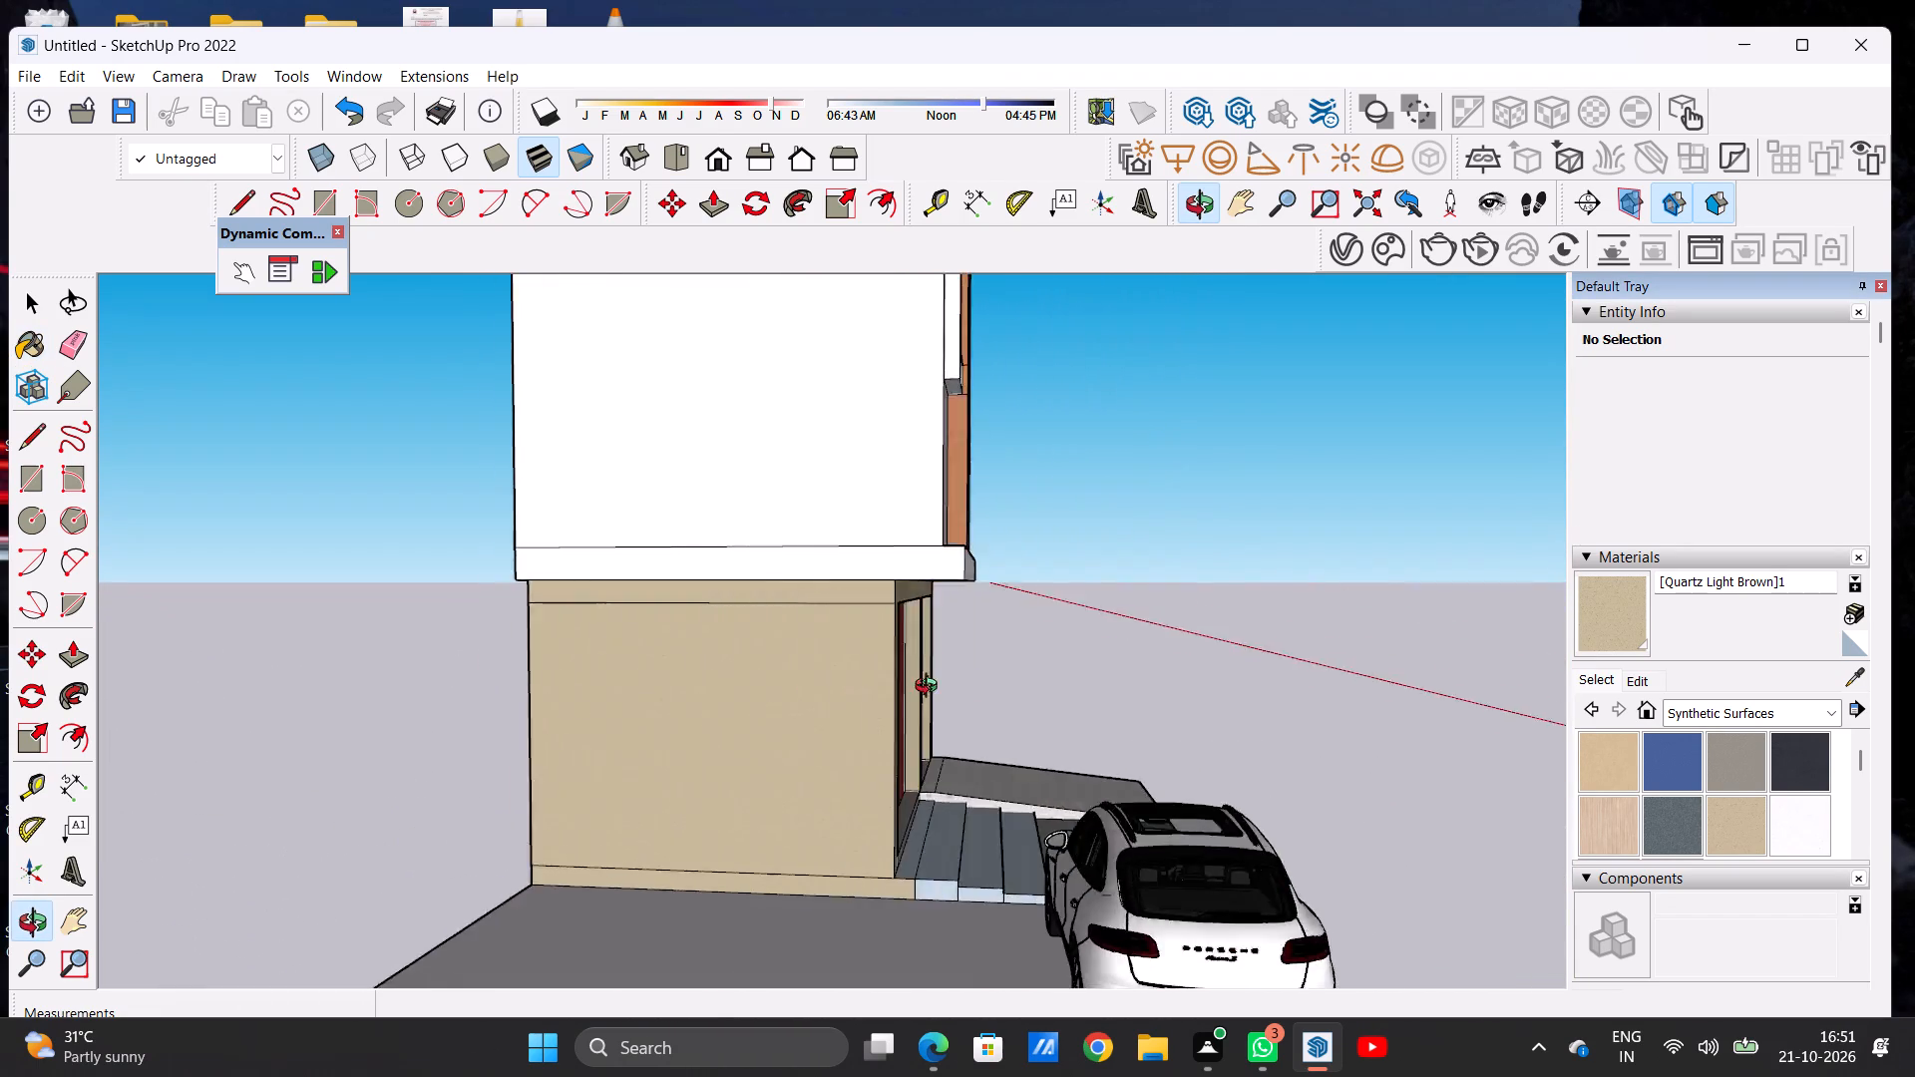
middle_click_drag(931, 688, 1295, 686)
scroll(880, 593, "up", 7)
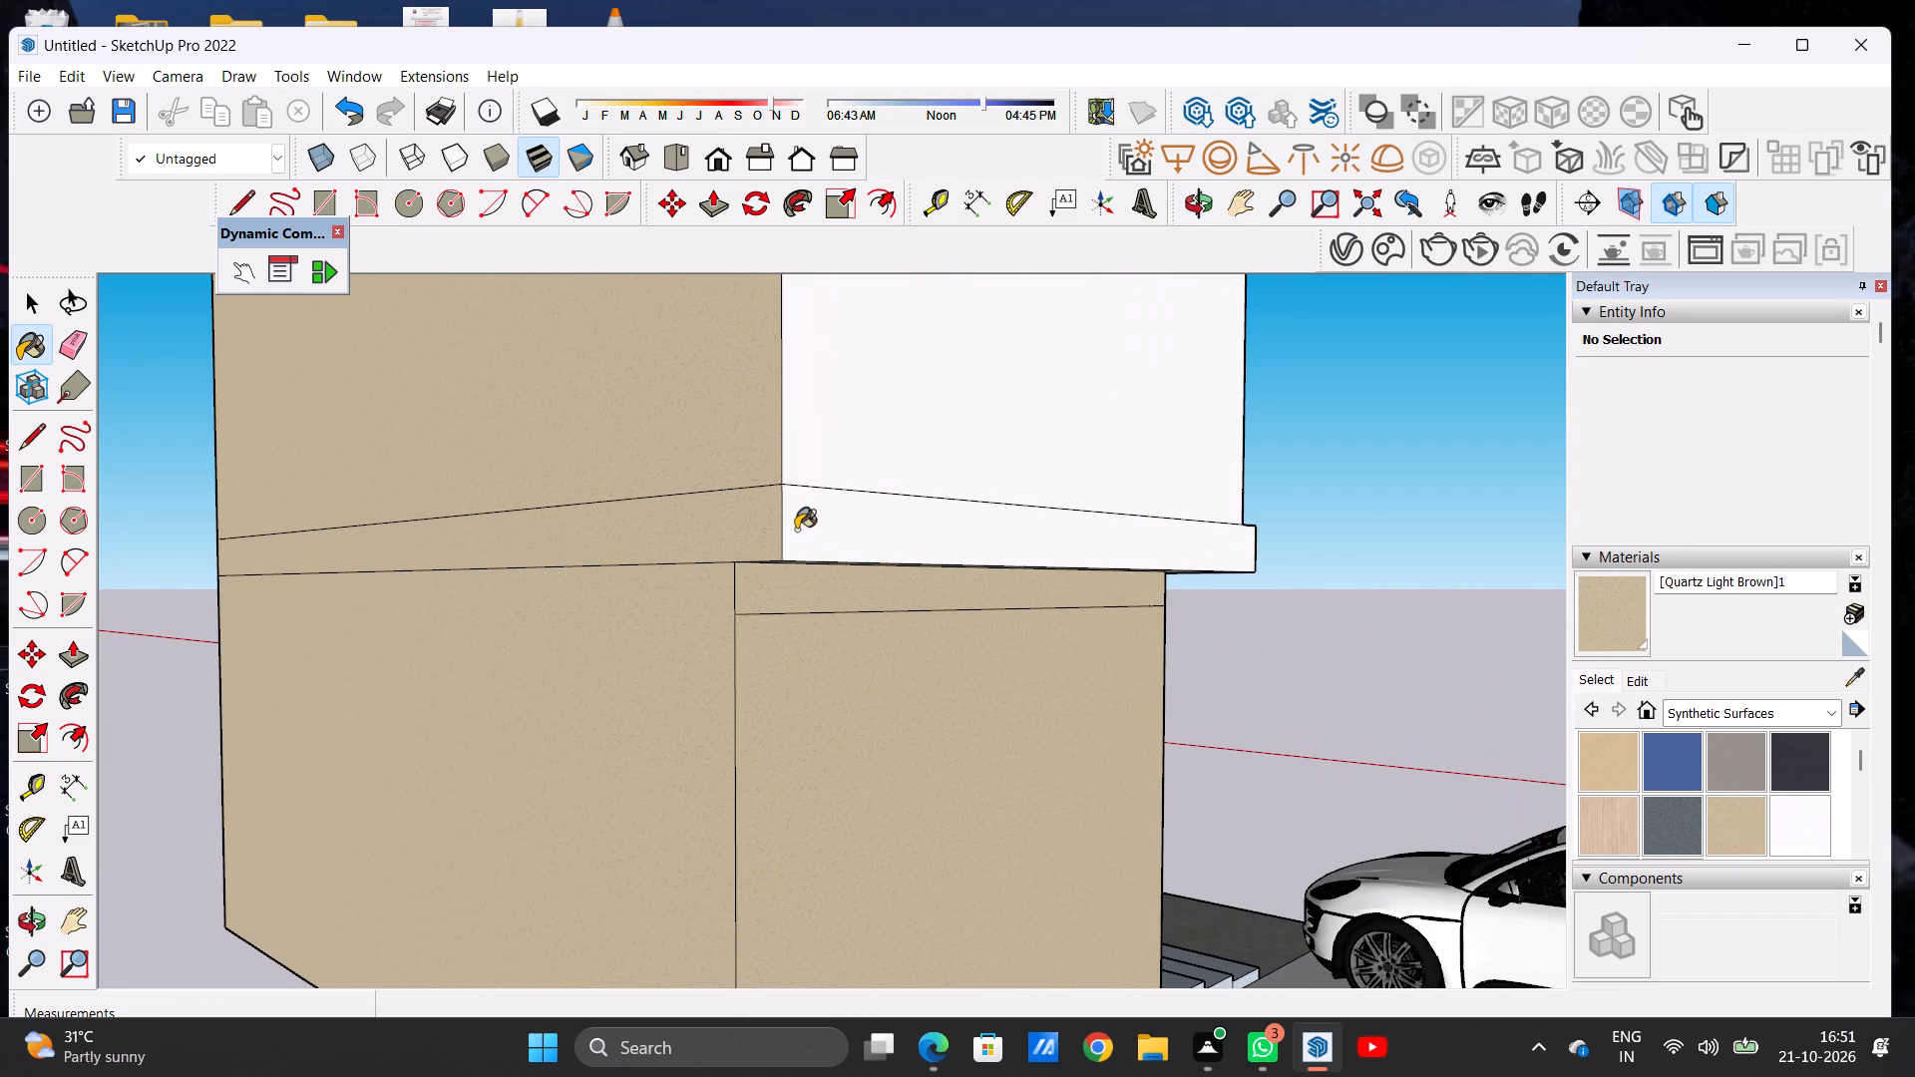
left_click(796, 530)
left_click(833, 487)
Examine the painted side walls and the front facade from around the house.
scroll(797, 635, "down", 13)
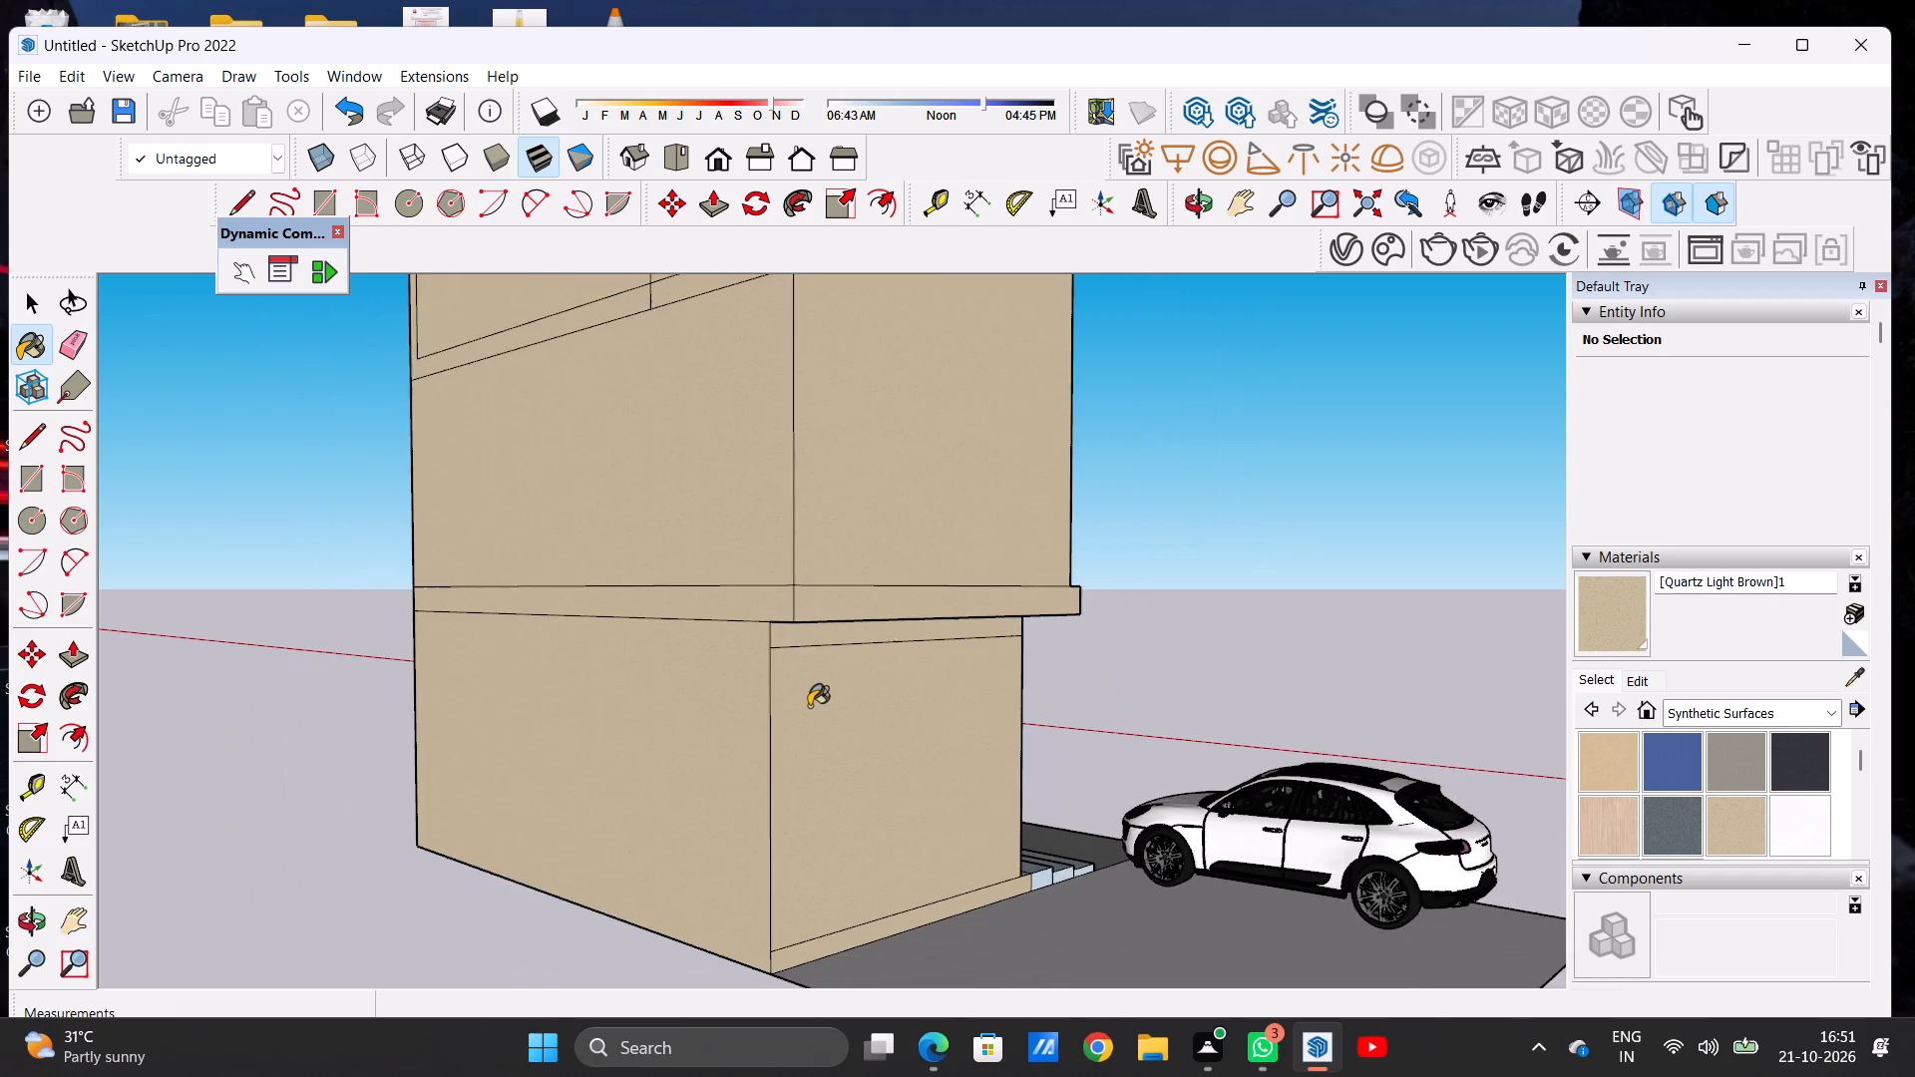
scroll(809, 706, "down", 12)
scroll(809, 706, "up", 1)
scroll(812, 706, "down", 1)
middle_click_drag(1015, 591, 770, 598)
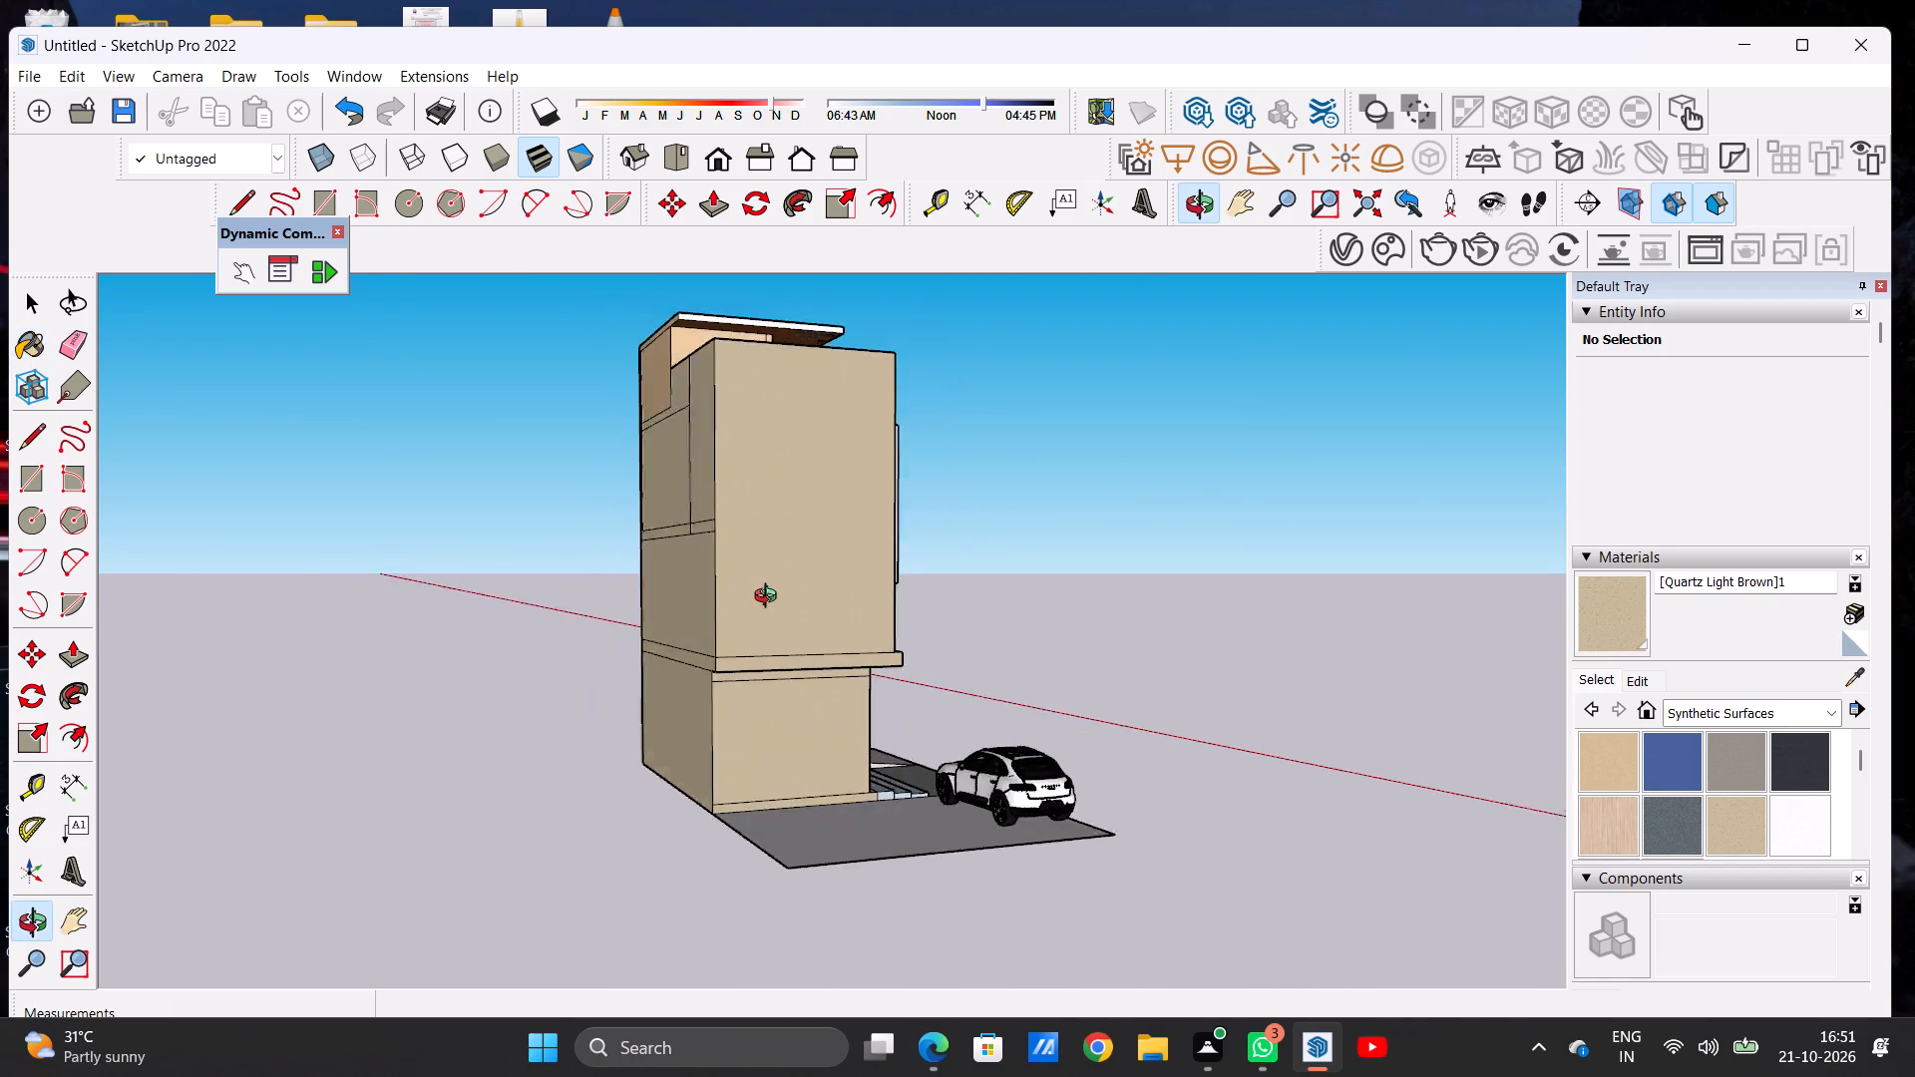
middle_click_drag(770, 598, 200, 645)
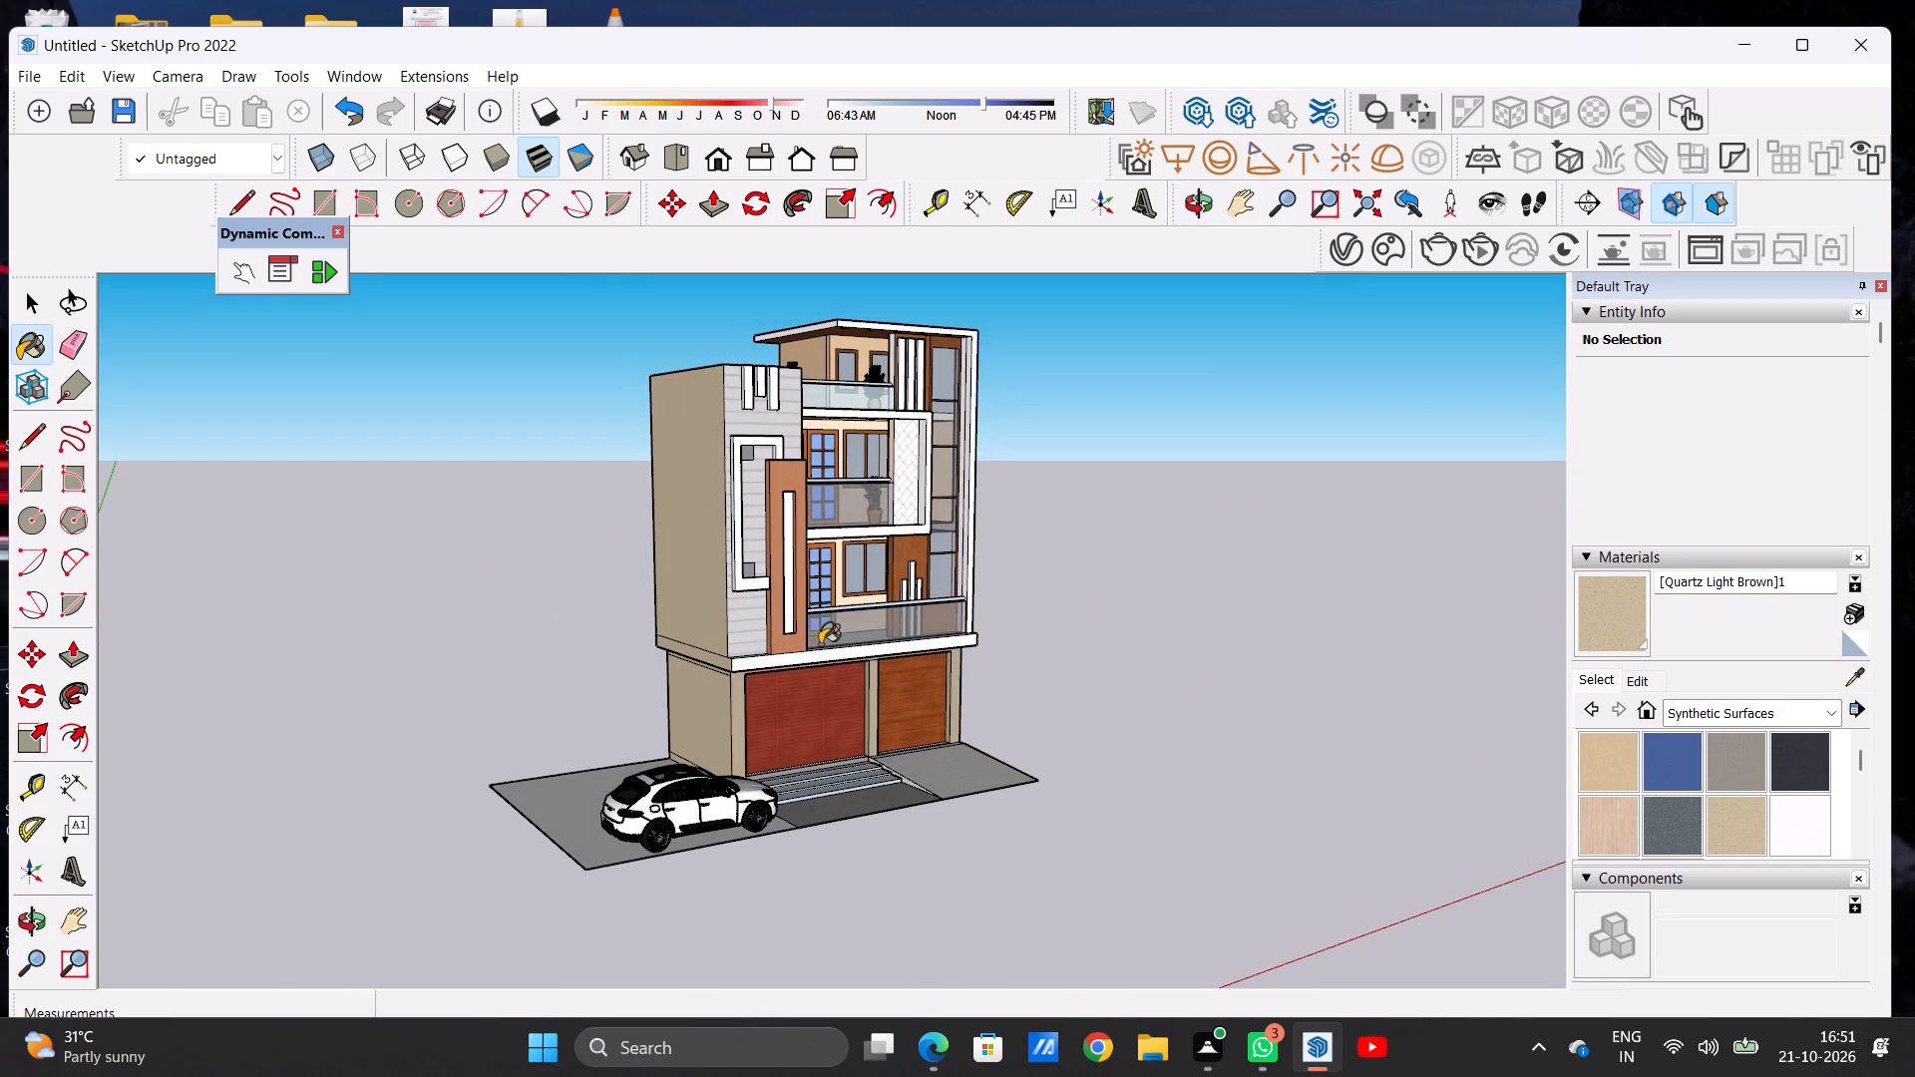
middle_click_drag(820, 645, 601, 673)
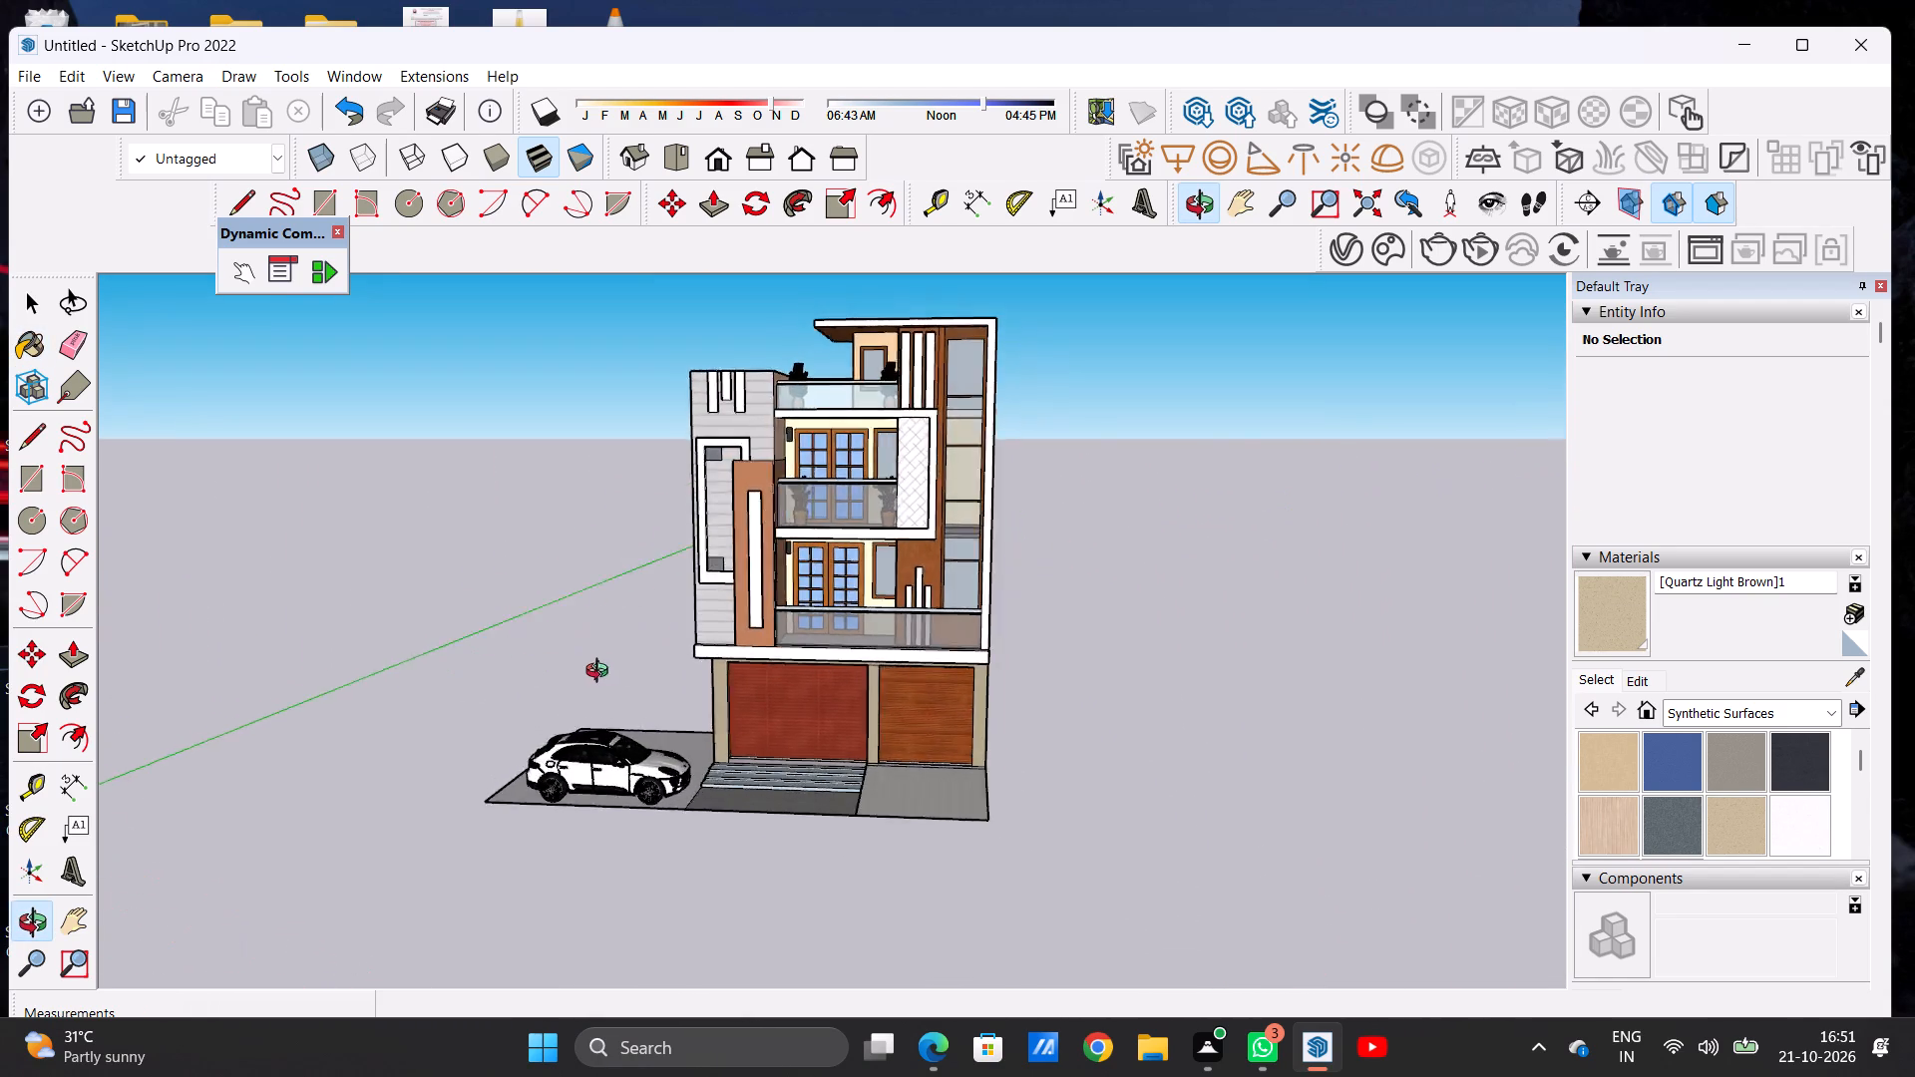
middle_click_drag(601, 673, 674, 678)
Paint the front face and the free-end side edge of the top roof slab with 0012_Bisque from the Colors-Named collection.
scroll(674, 678, "down", 4)
scroll(802, 422, "up", 8)
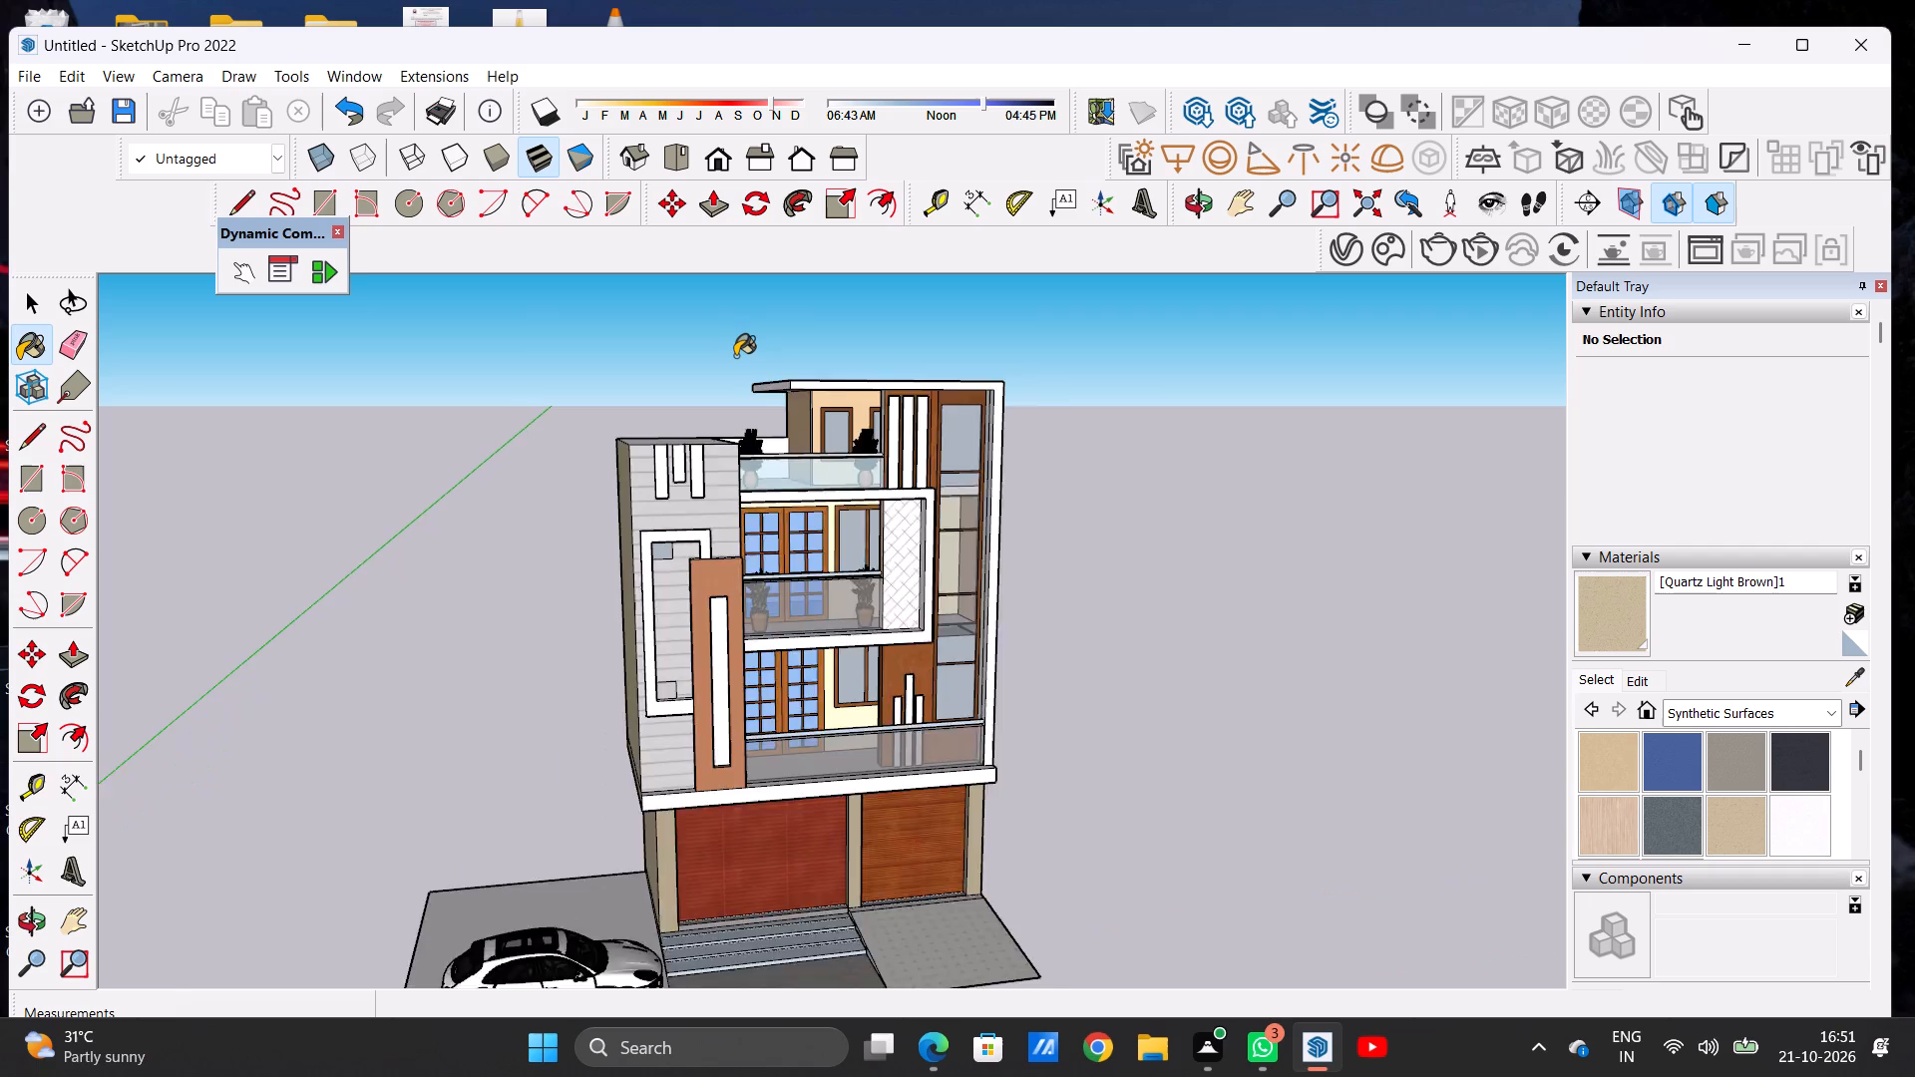
scroll(735, 356, "up", 5)
scroll(842, 385, "up", 9)
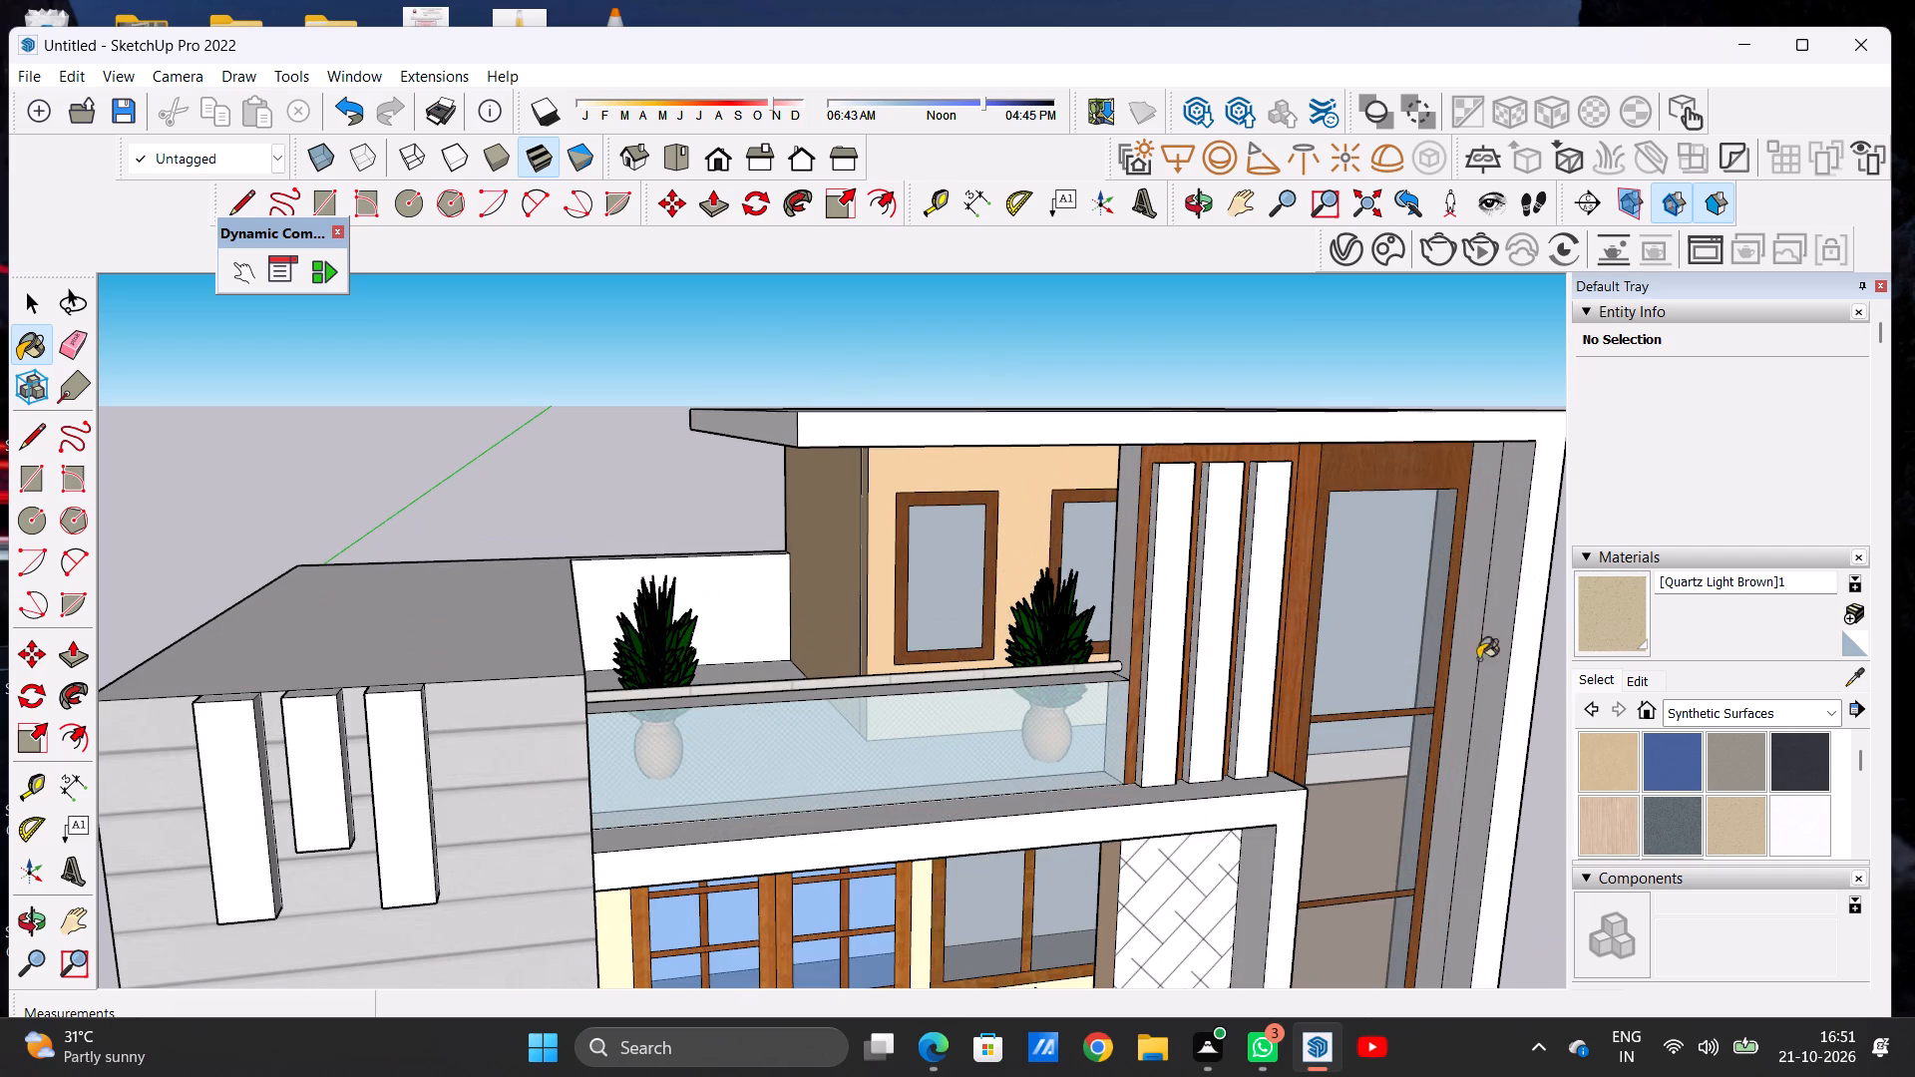
left_click(1687, 708)
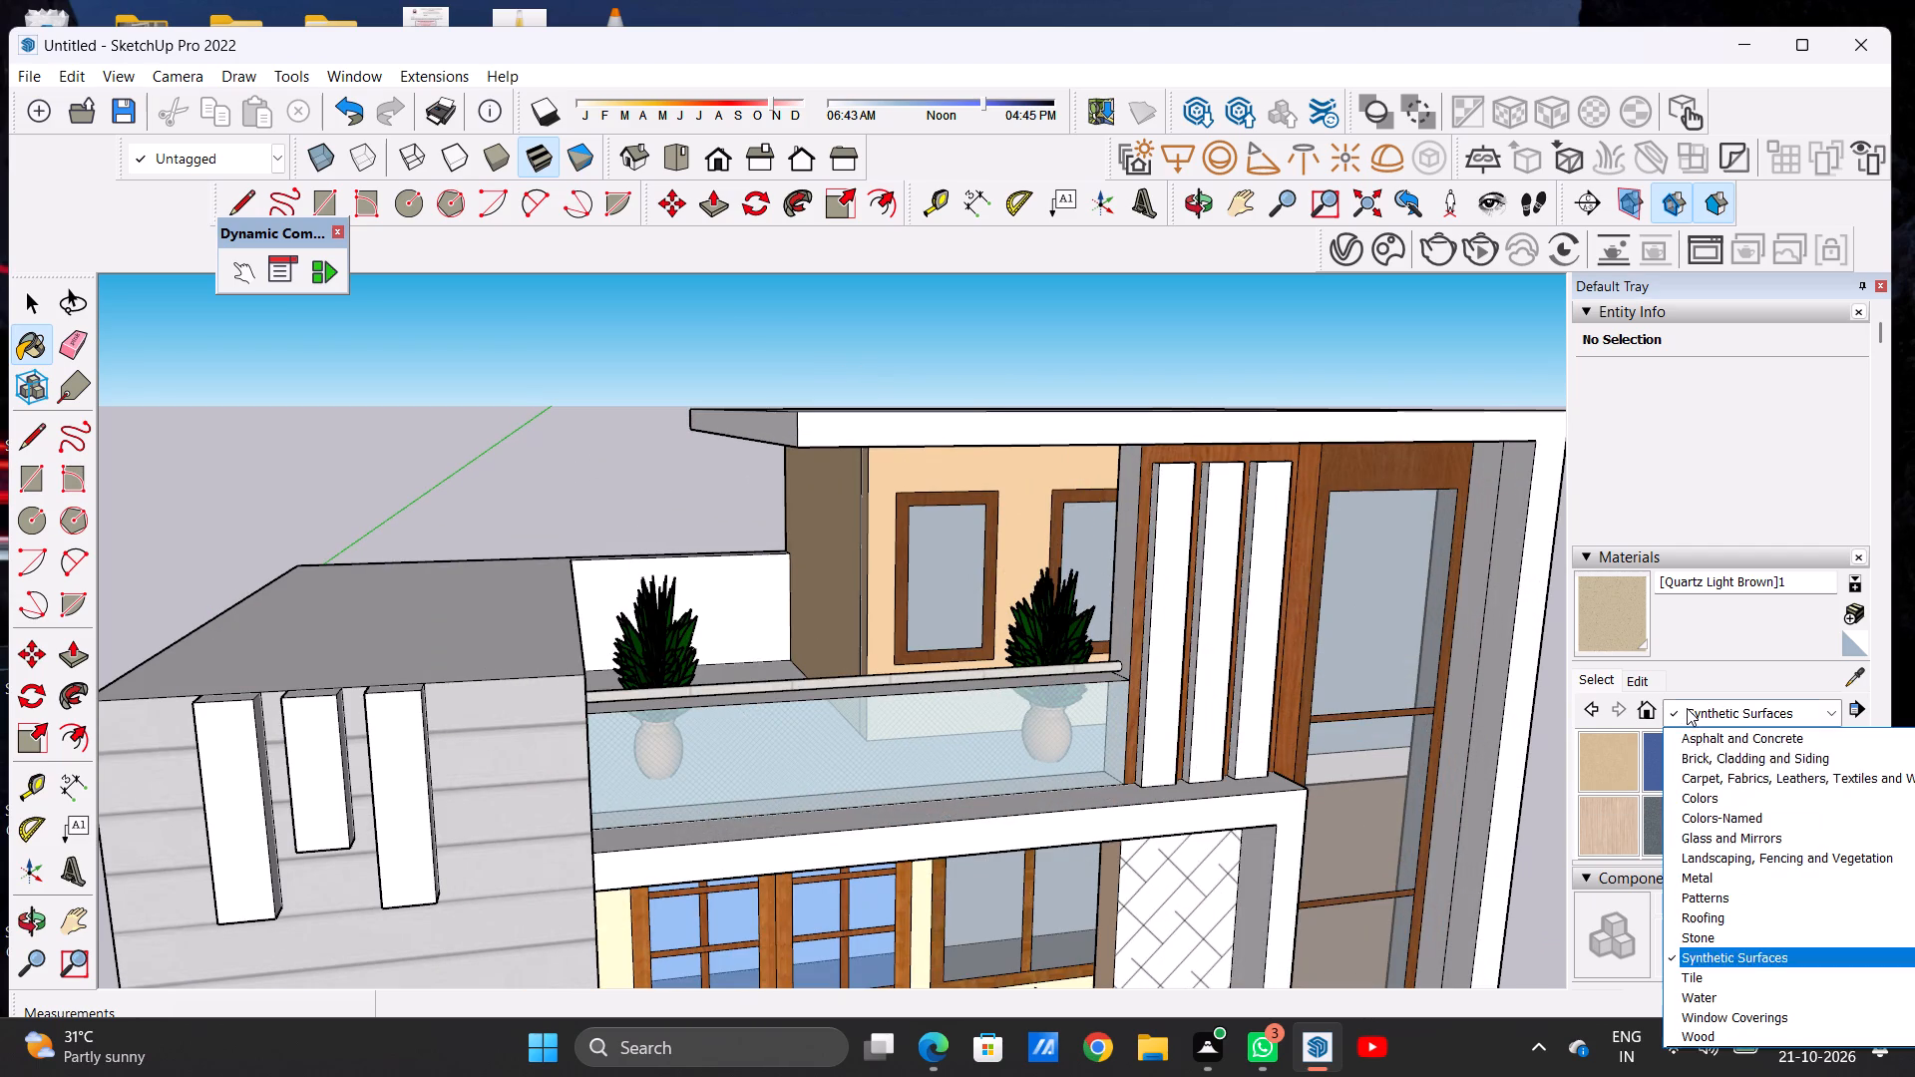
left_click(1712, 816)
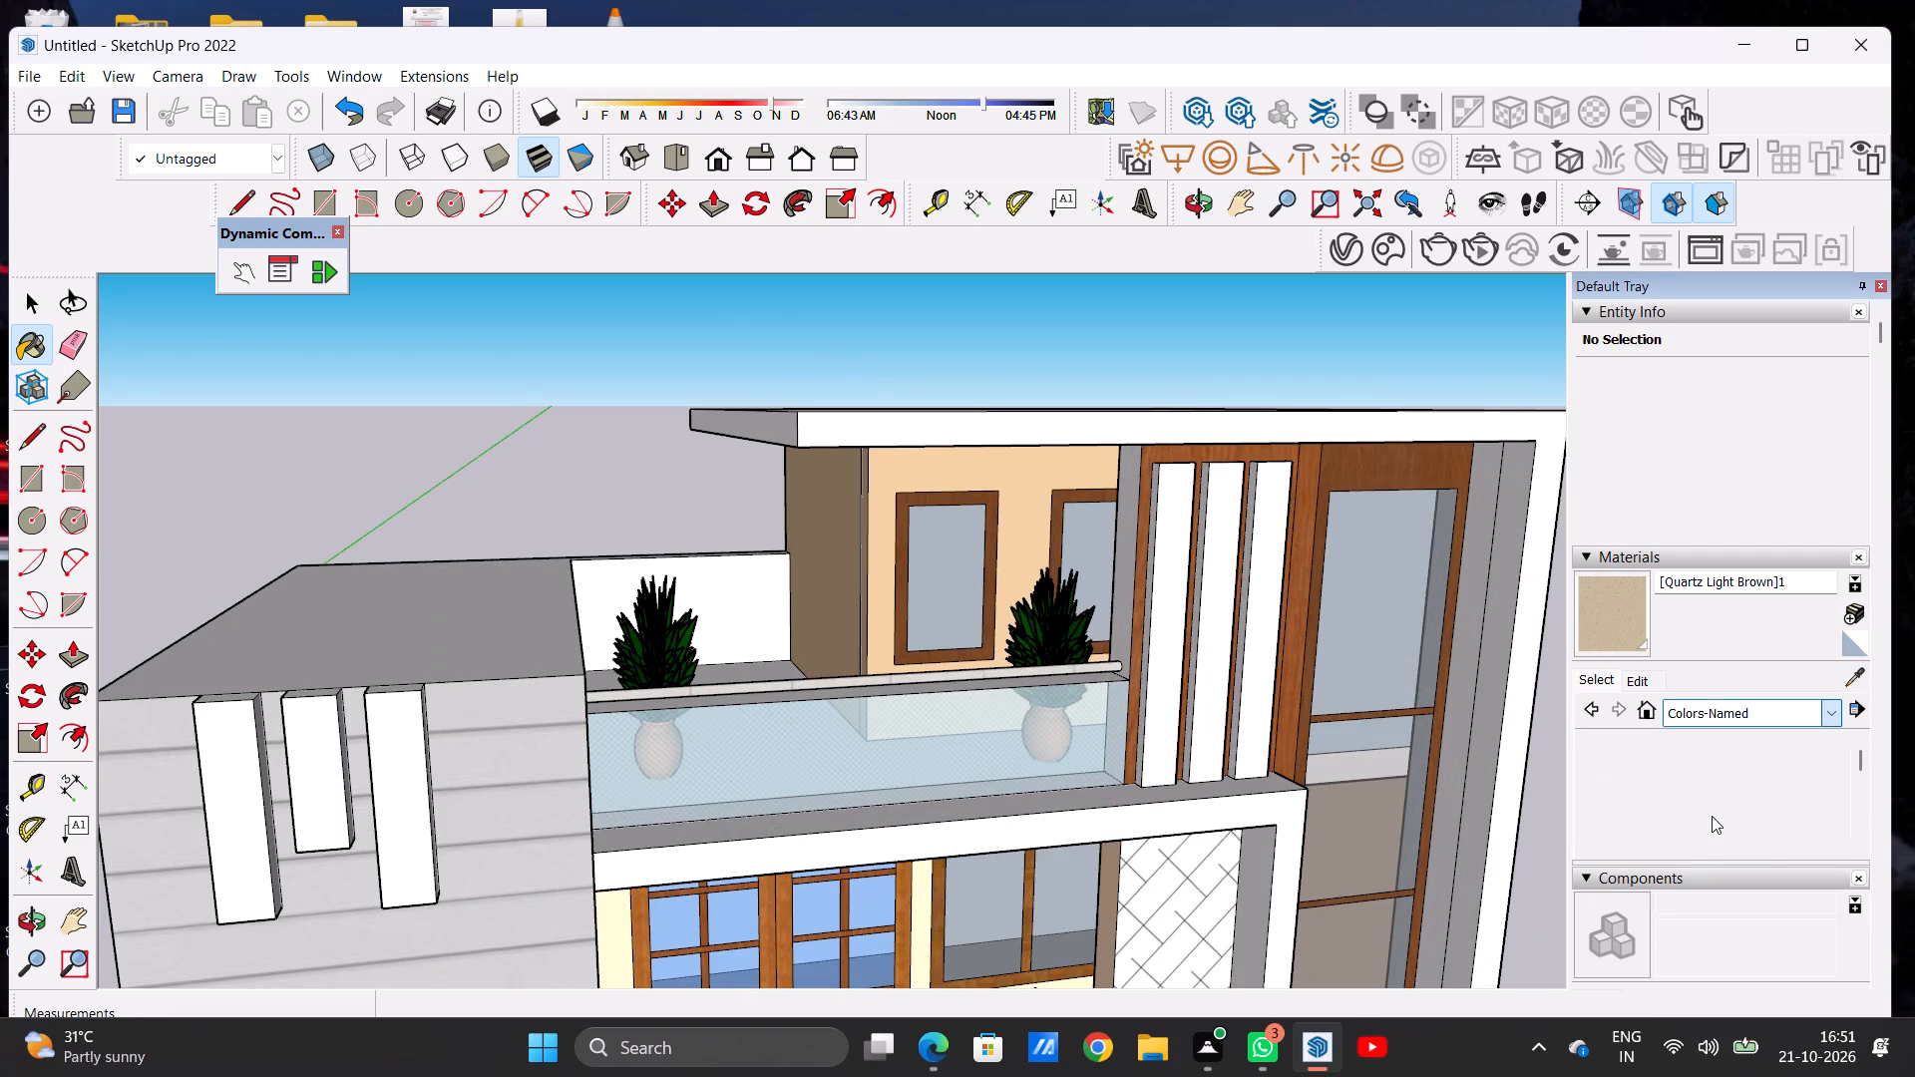
scroll(1711, 793, "down", 4)
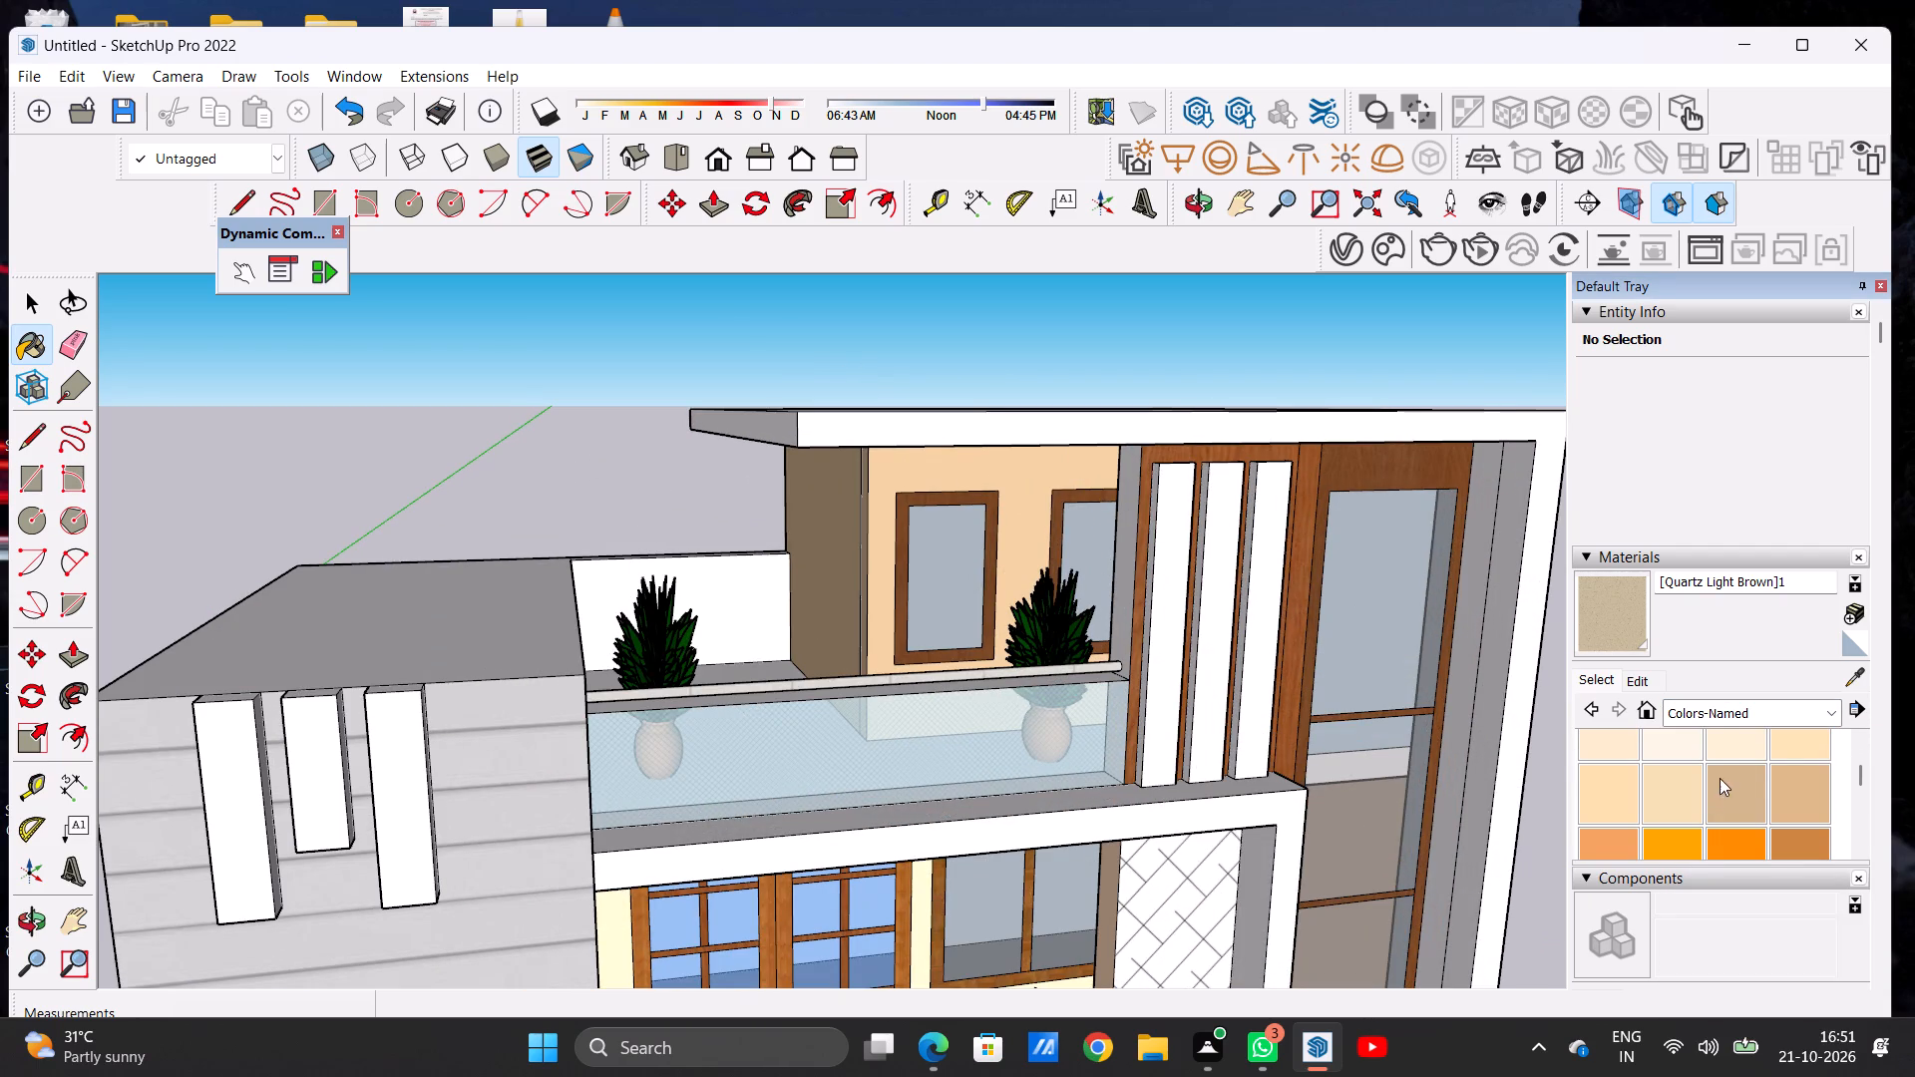
scroll(1764, 770, "up", 1)
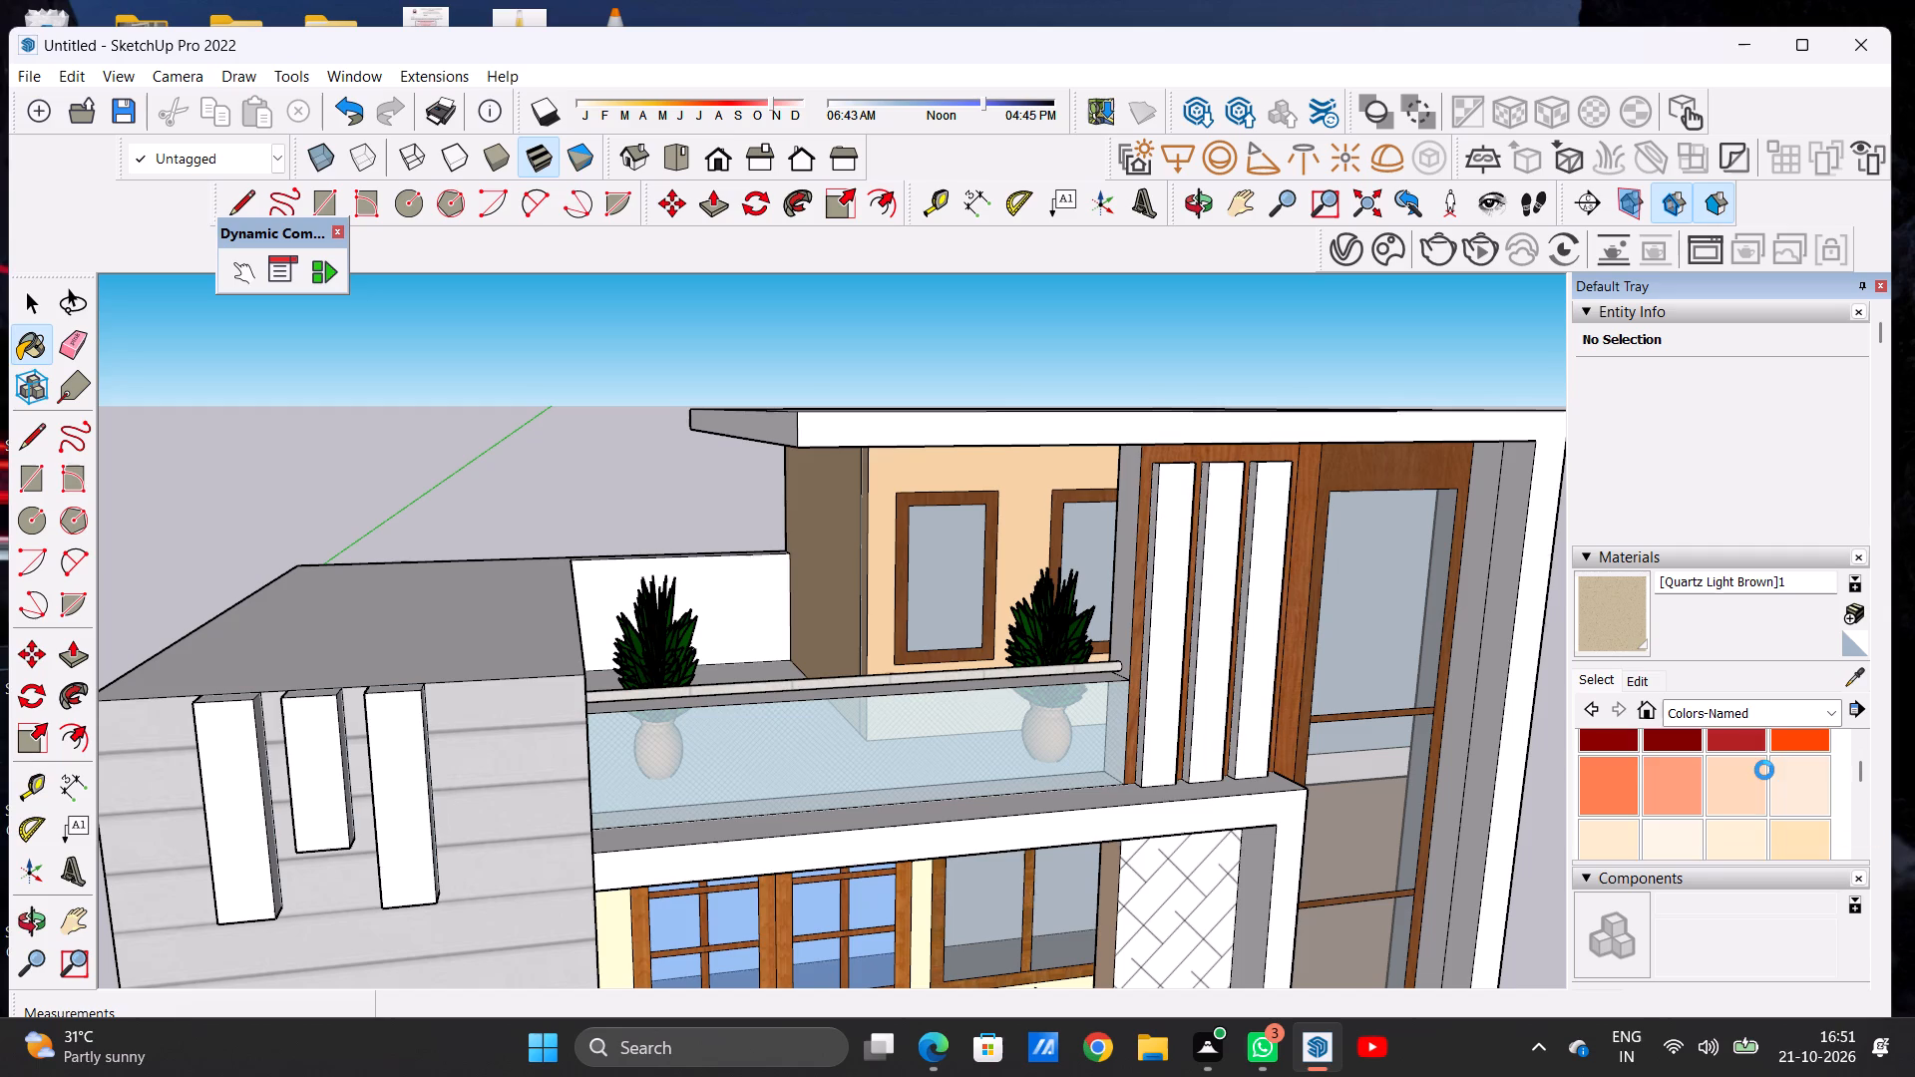
scroll(1764, 770, "up", 3)
scroll(1764, 770, "down", 2)
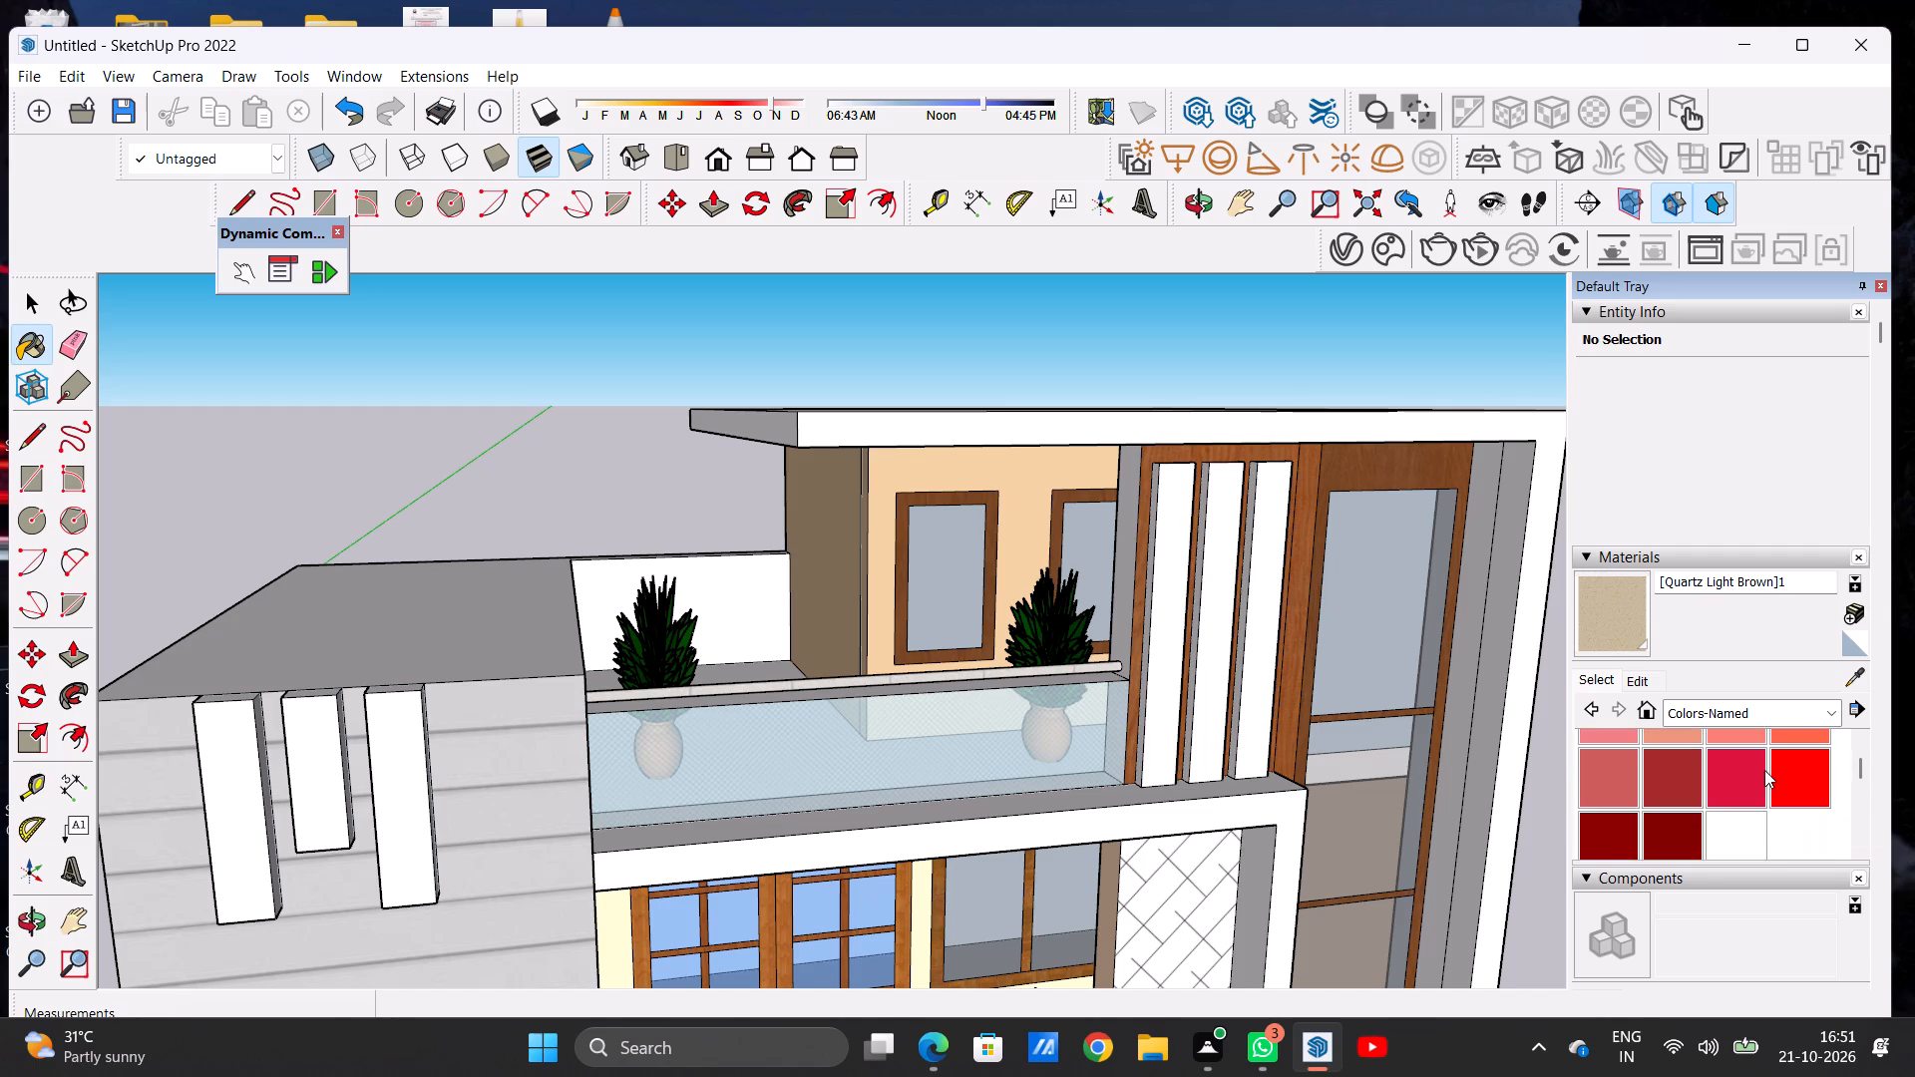
scroll(1764, 770, "up", 3)
scroll(1764, 770, "down", 2)
scroll(1764, 770, "up", 1)
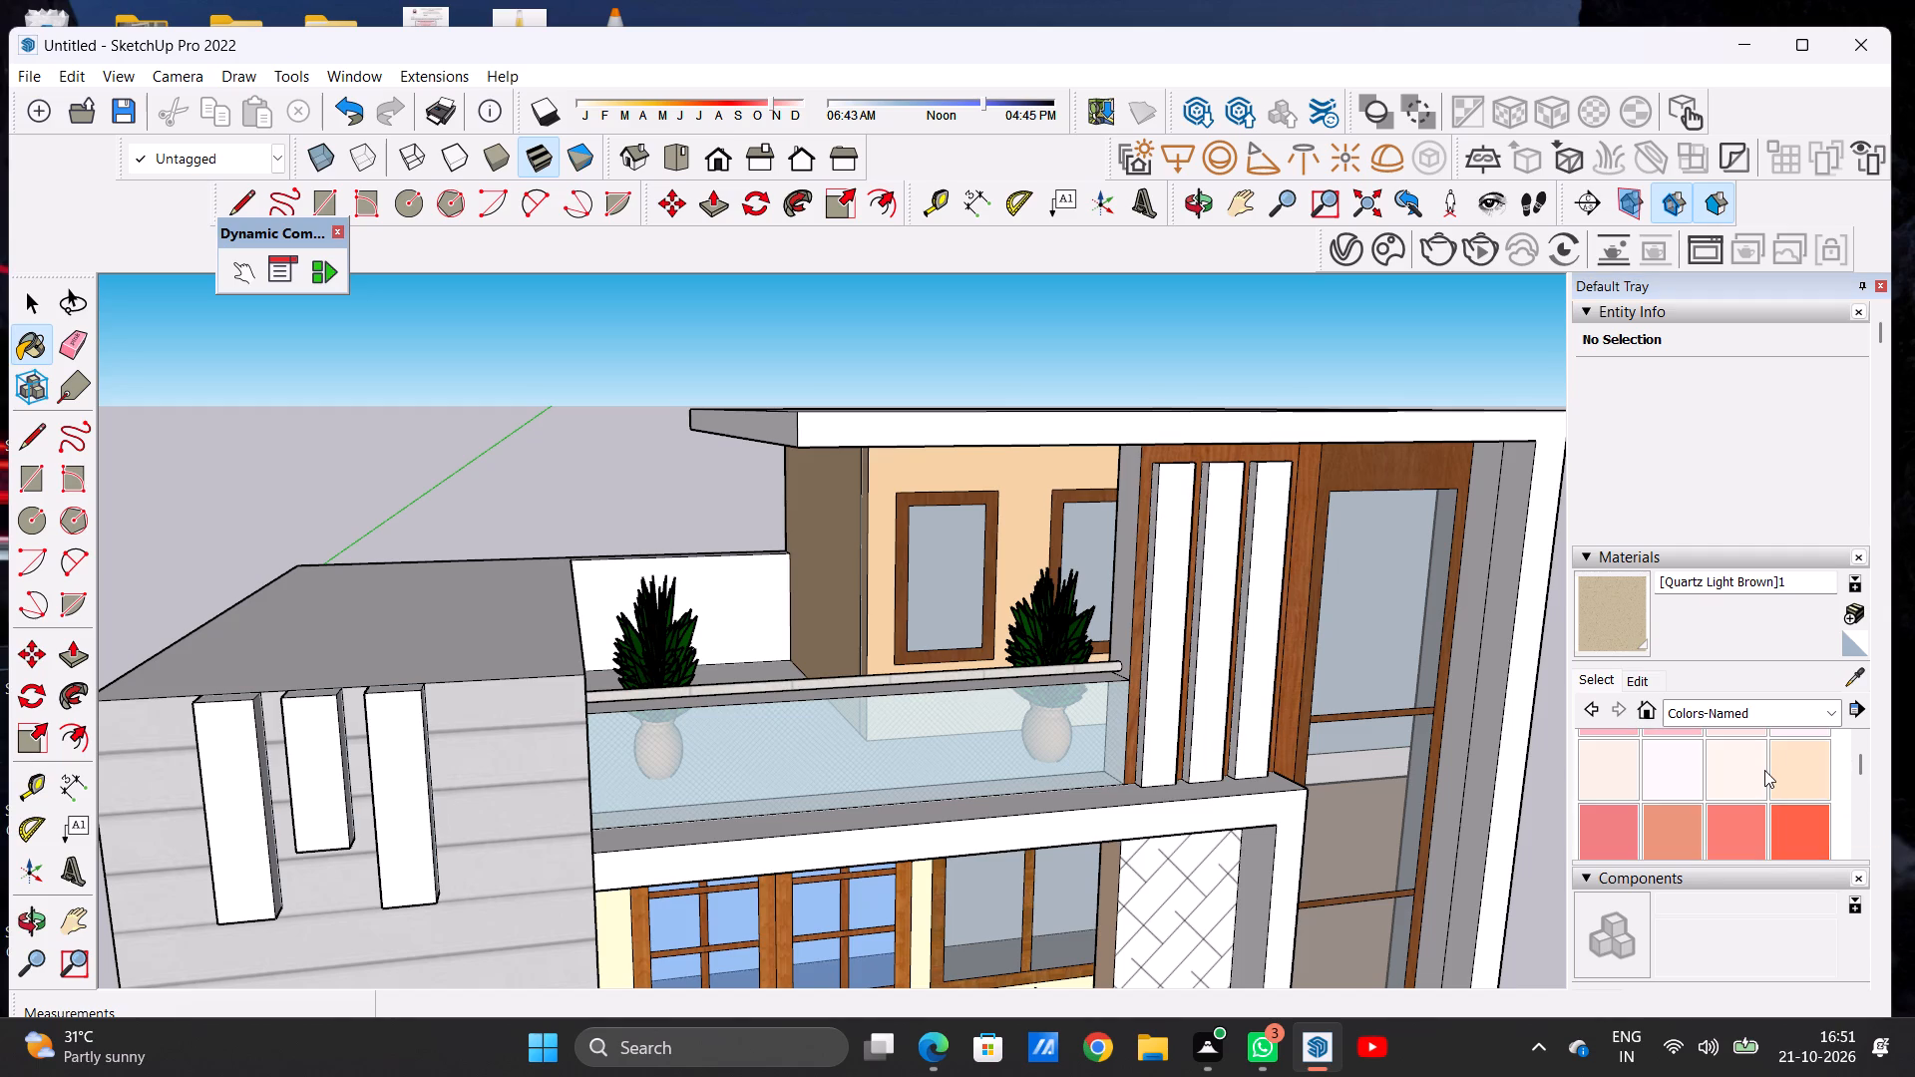
left_click(1792, 761)
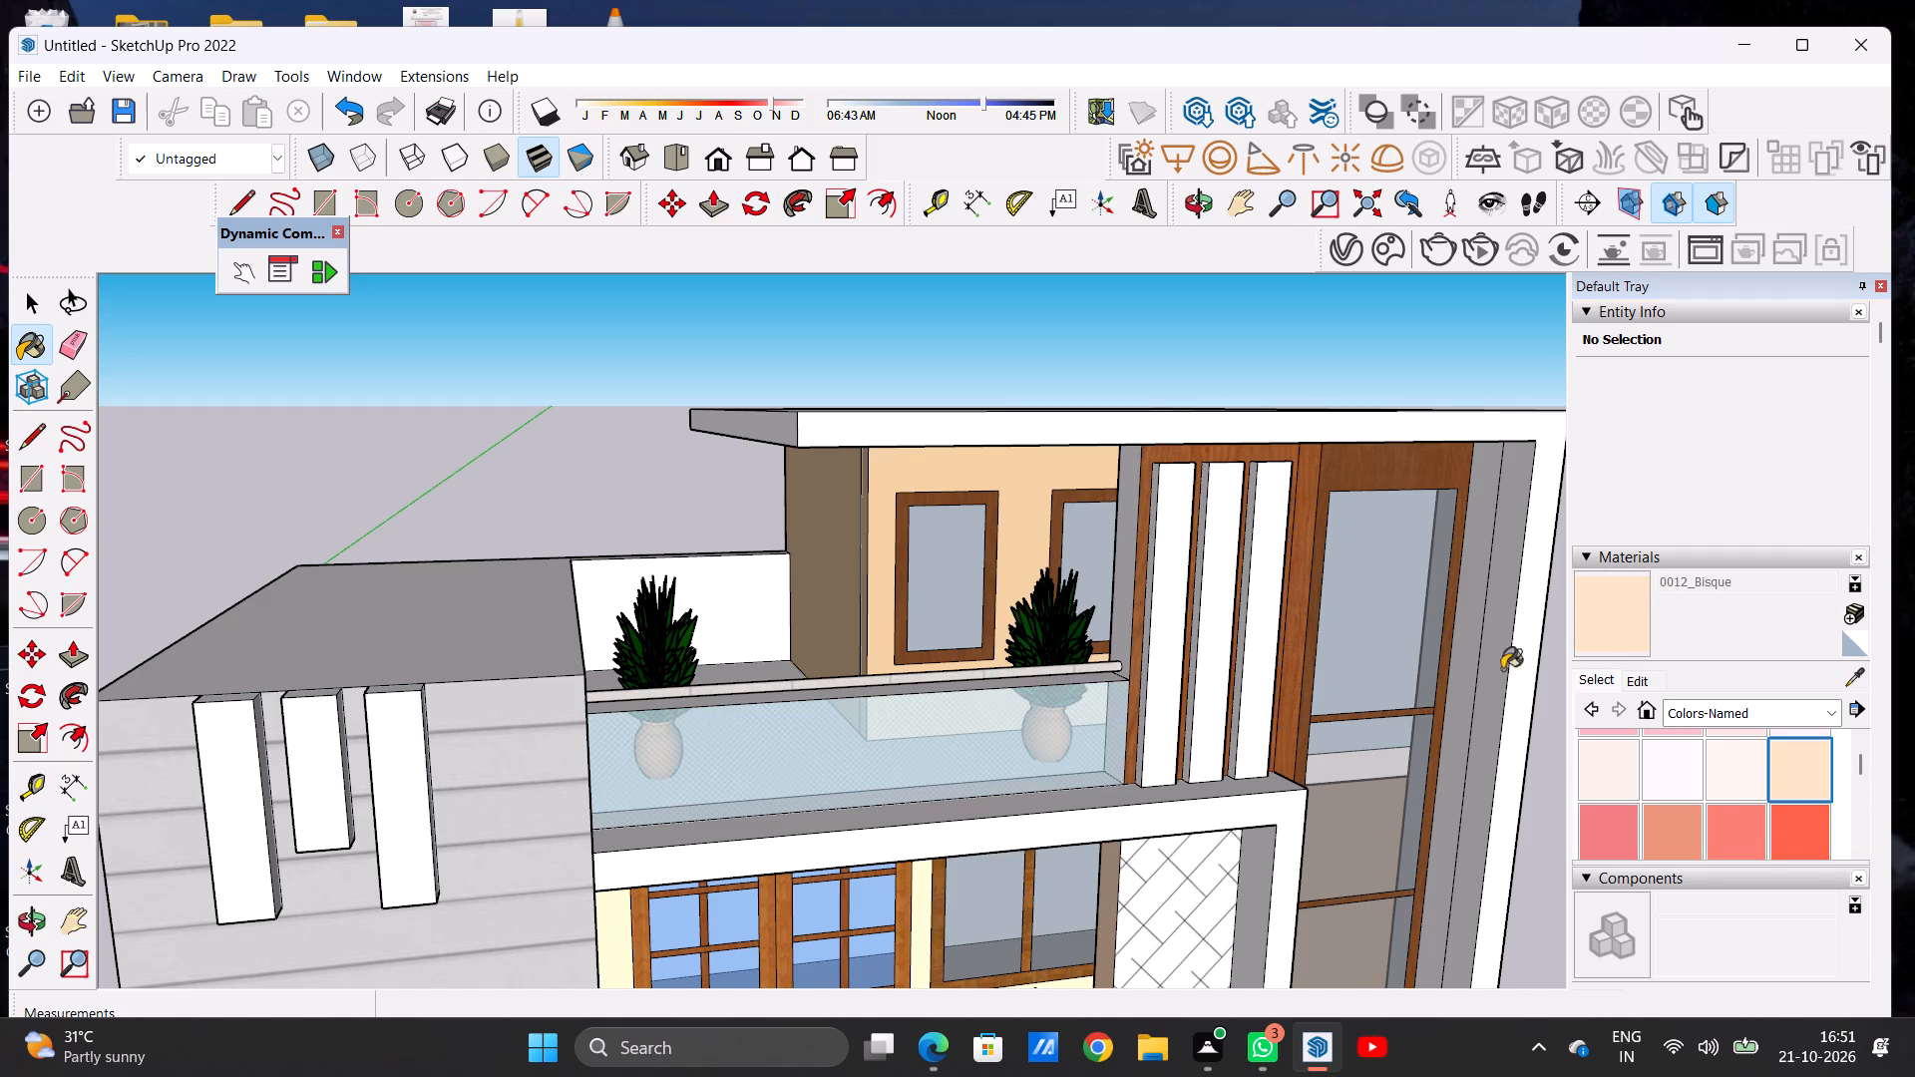
scroll(875, 395, "up", 6)
left_click(659, 439)
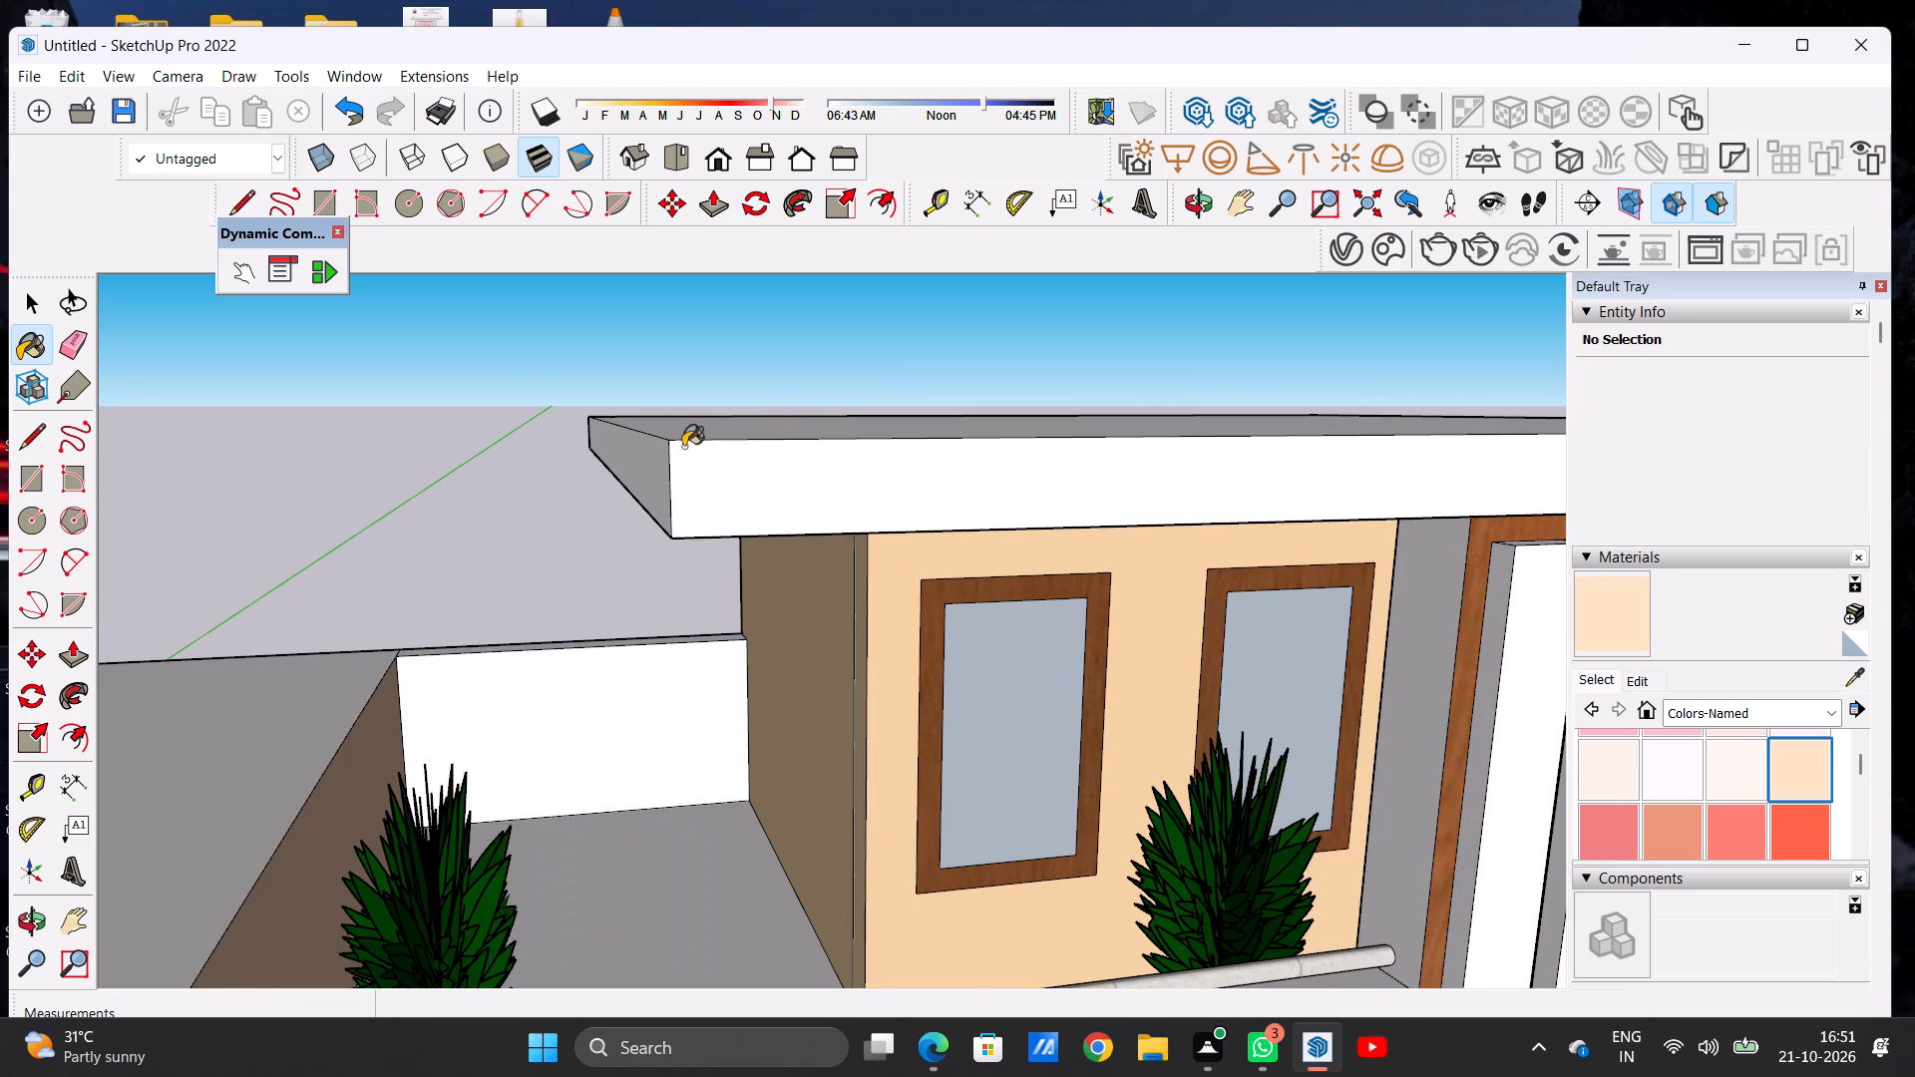
left_click(799, 501)
left_click(657, 469)
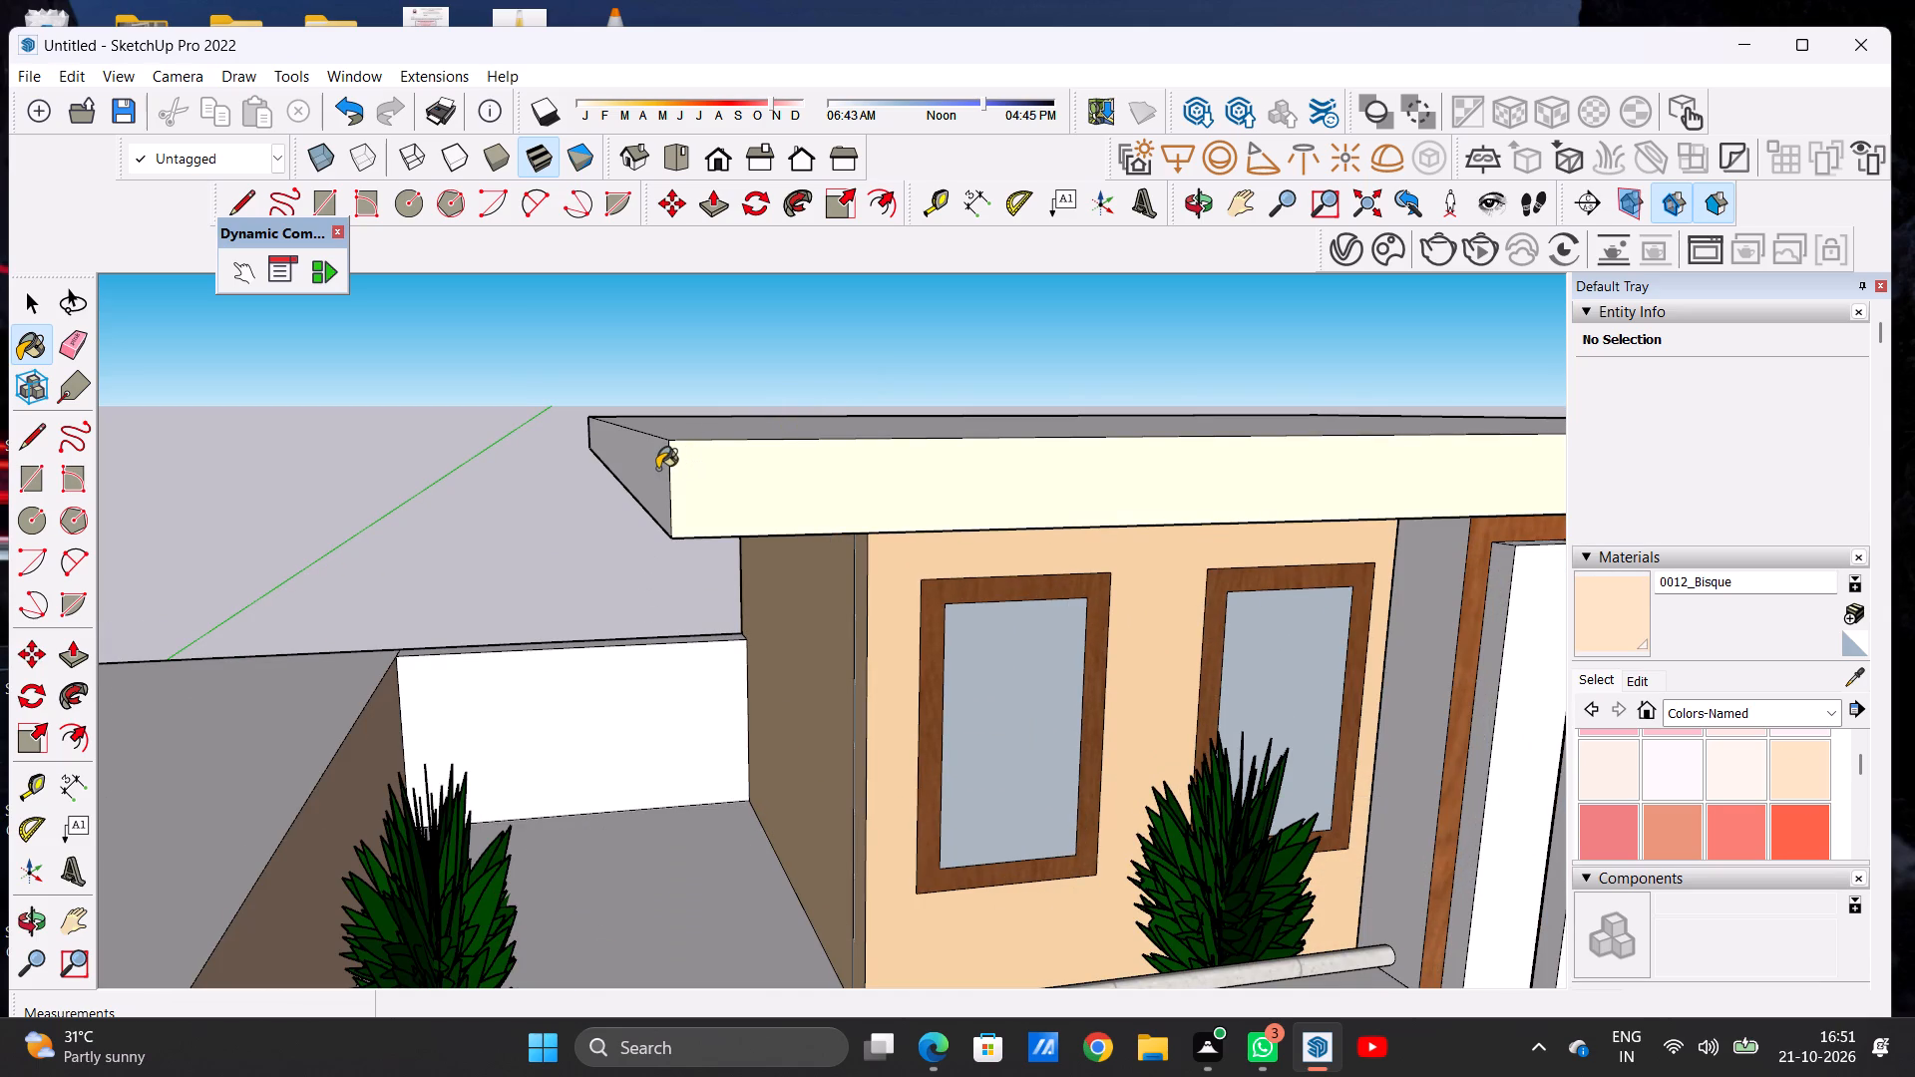
Paint the top face of the grey-clad block beside the upper terrace with 0012_Bisque.
scroll(818, 503, "down", 11)
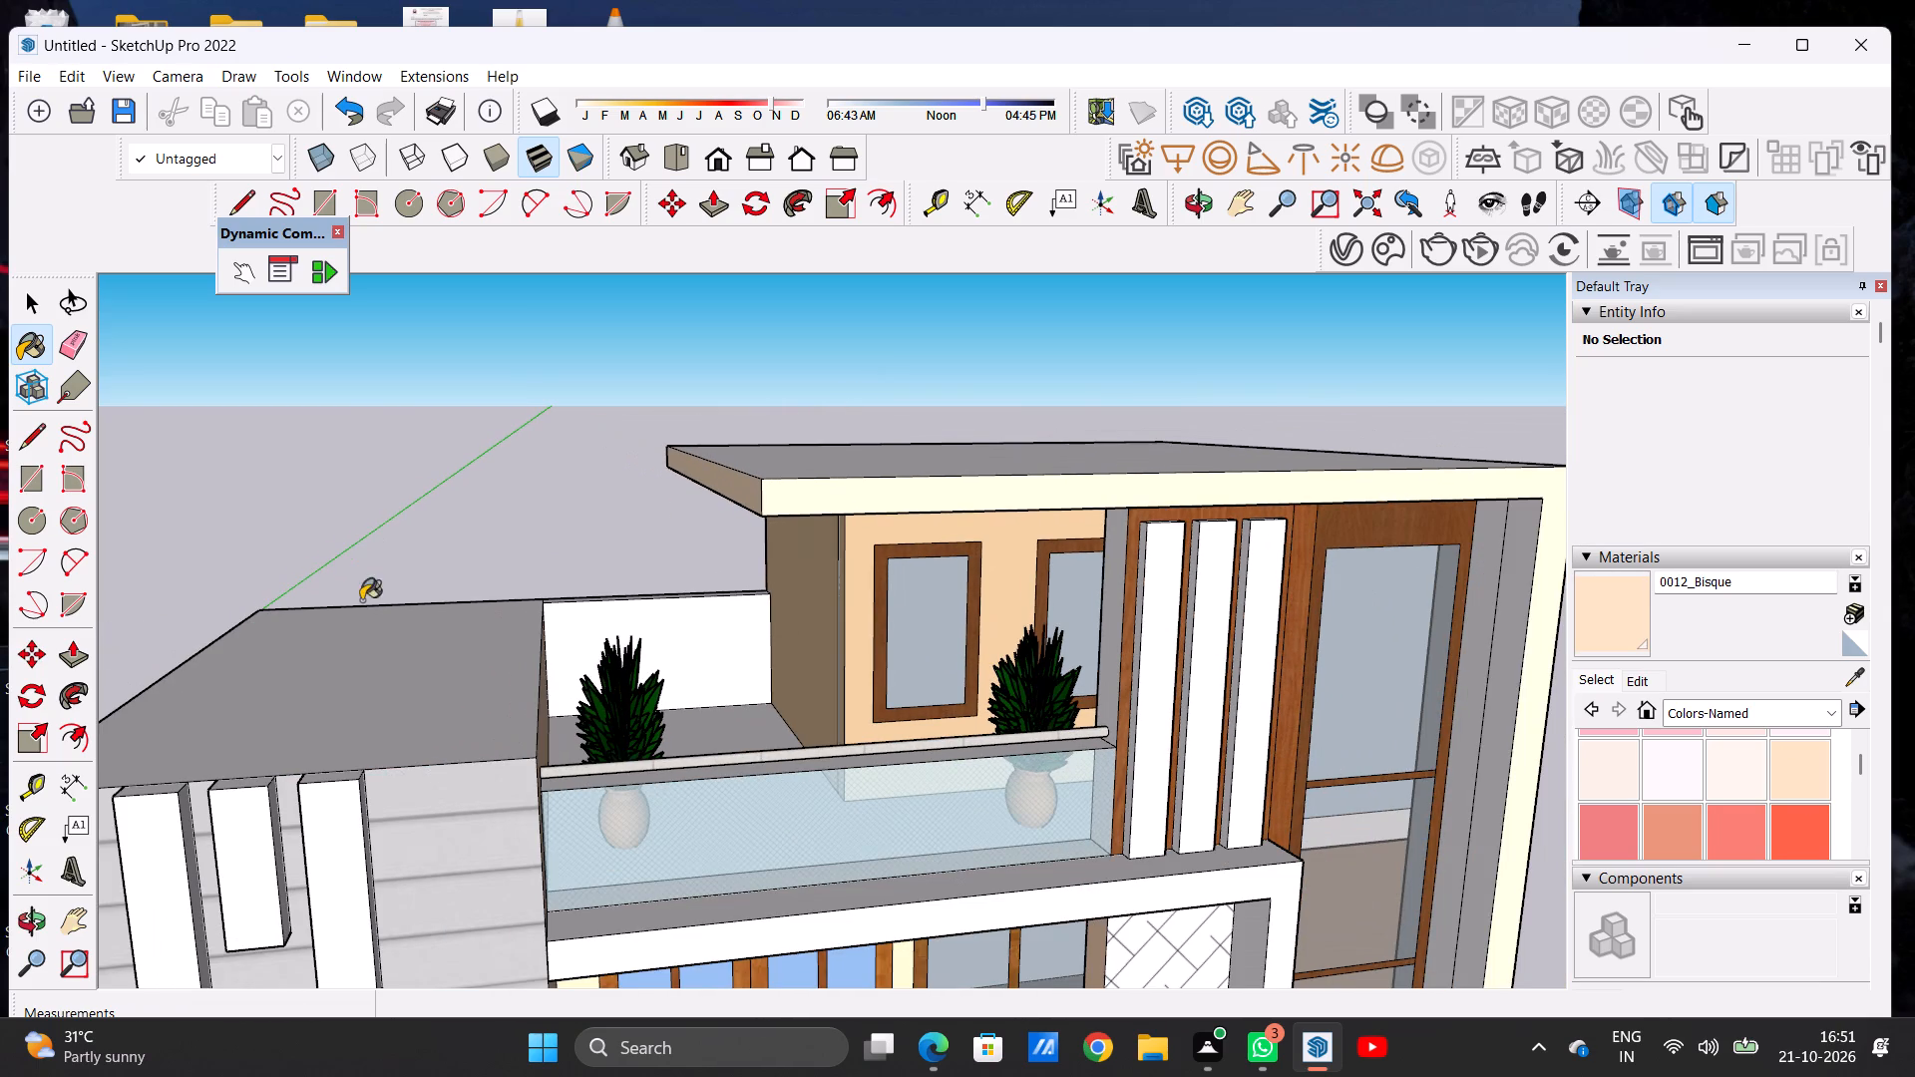
left_click(438, 710)
scroll(529, 631, "down", 12)
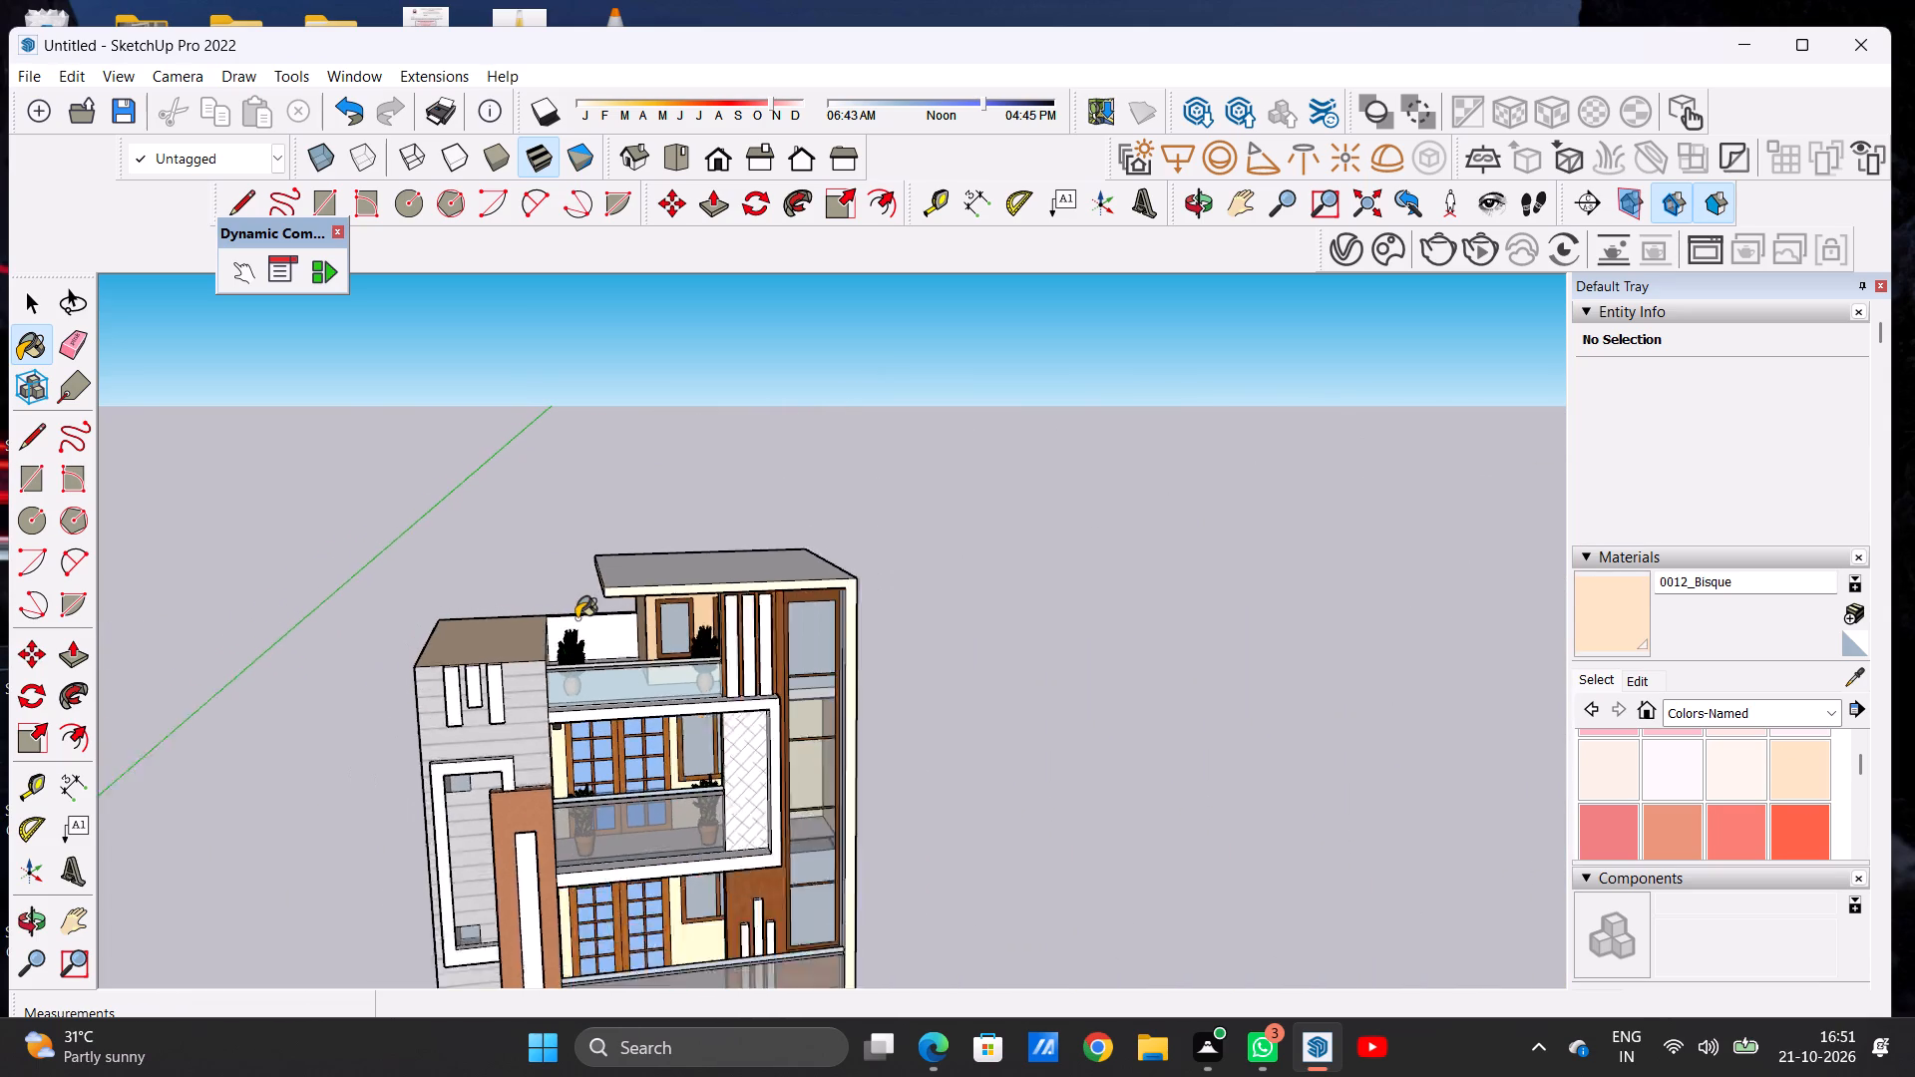
scroll(576, 618, "down", 1)
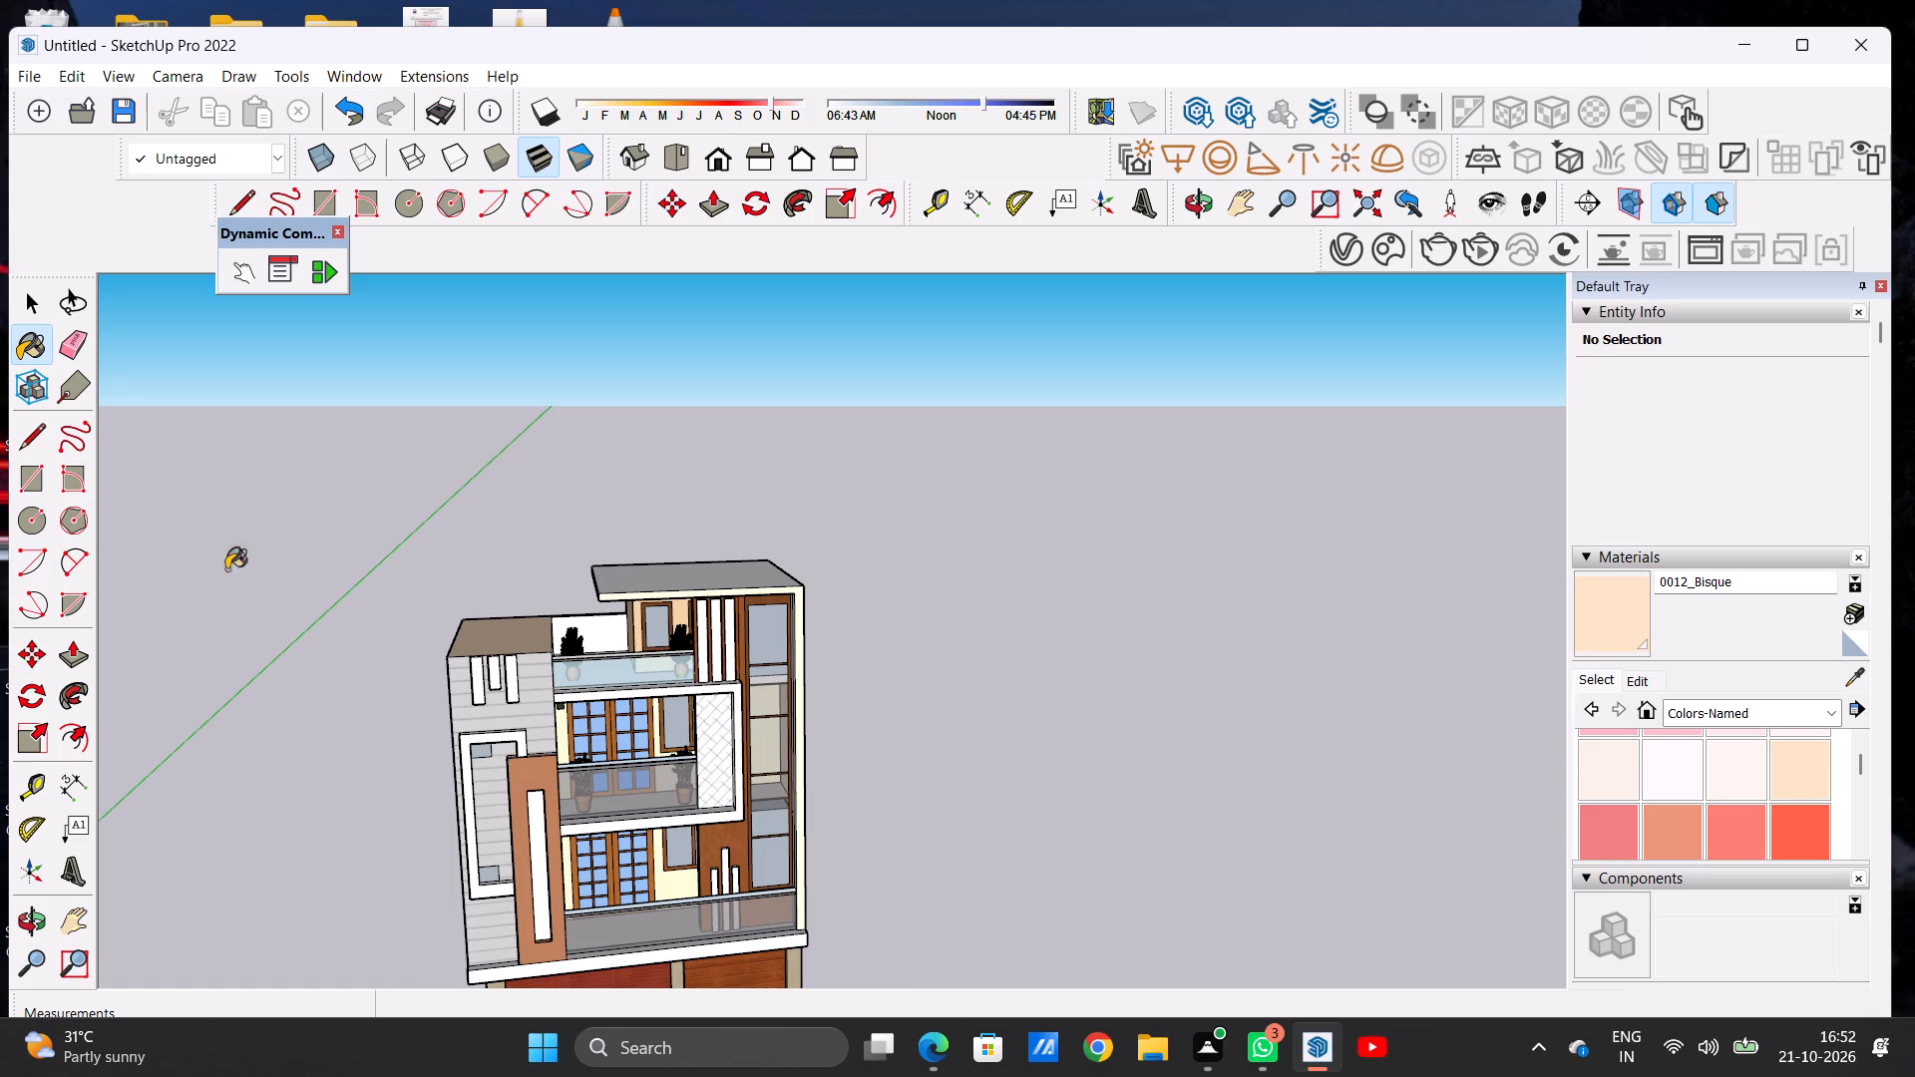
Paint the top surface of the highest roof slab with the same 0012_Bisque.
scroll(566, 570, "up", 10)
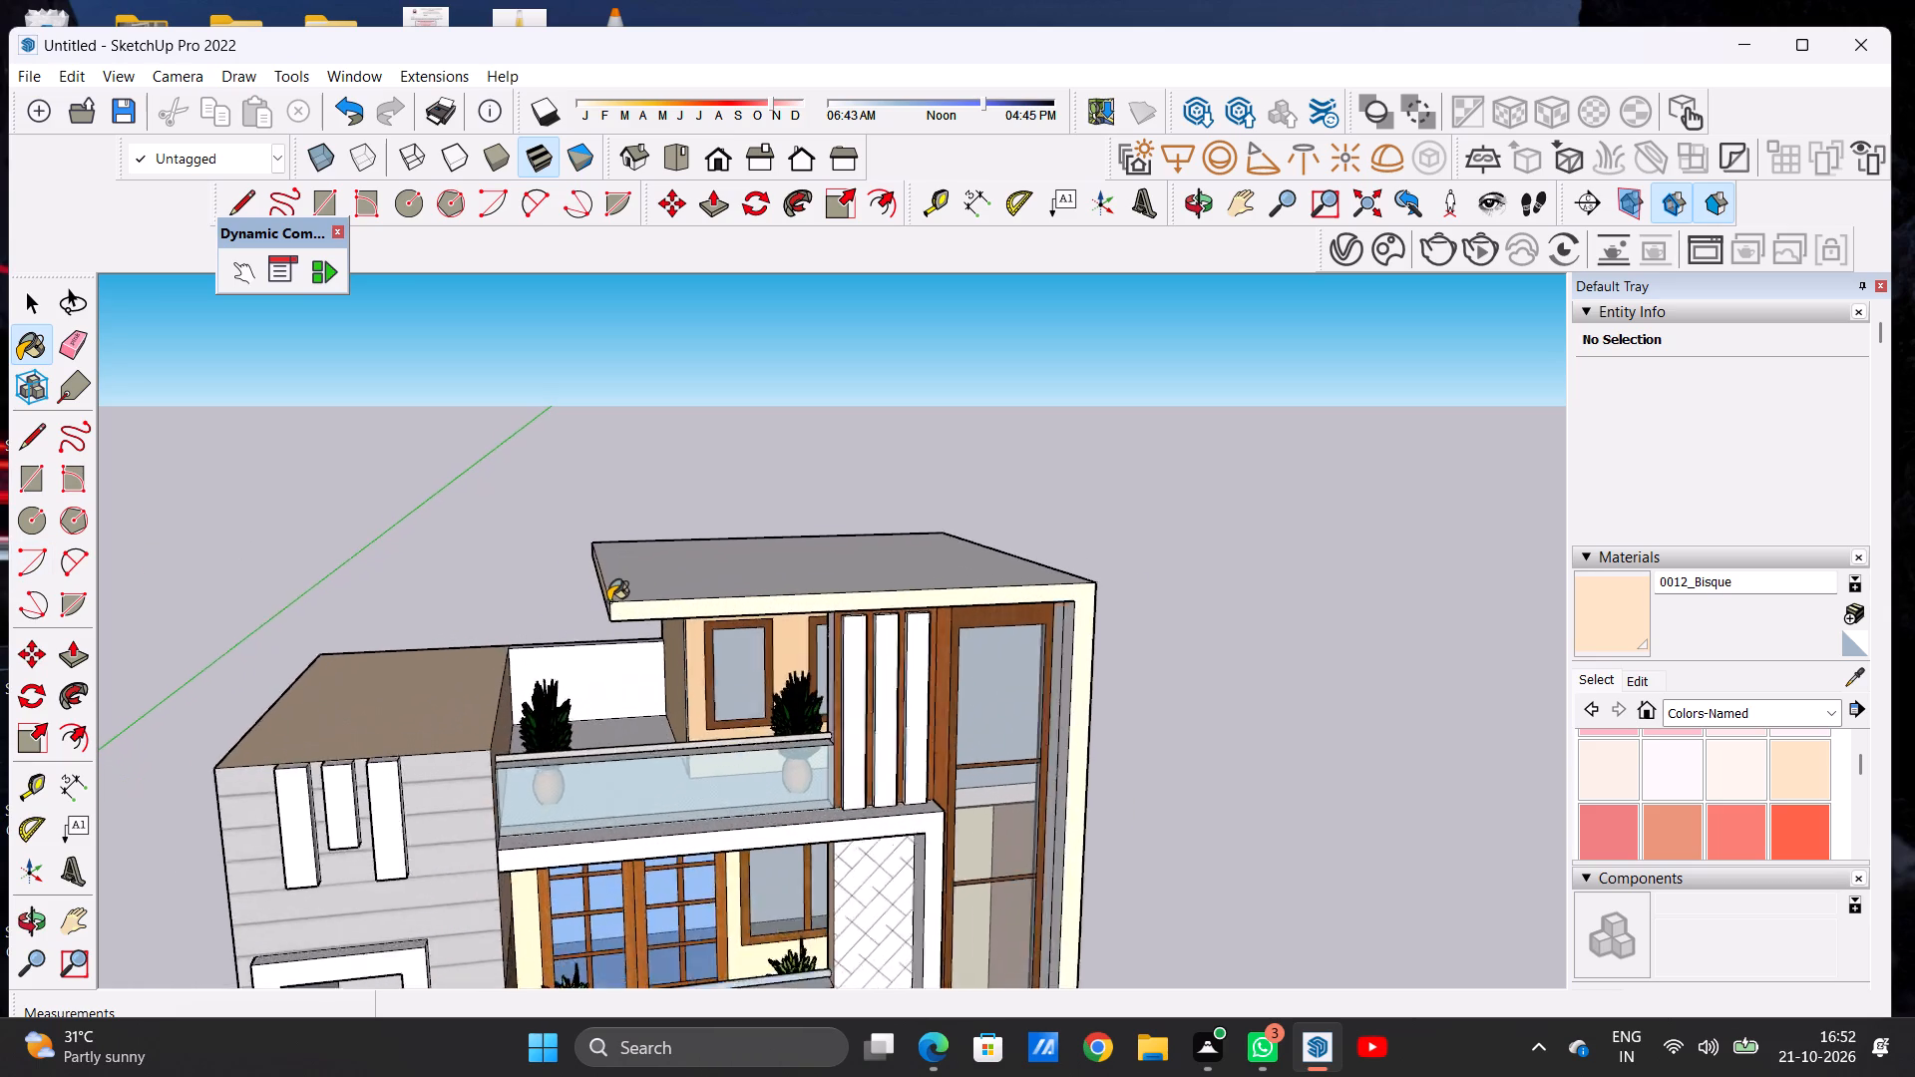
scroll(608, 601, "up", 2)
middle_click_drag(663, 586, 674, 718)
scroll(680, 645, "up", 1)
scroll(680, 645, "down", 1)
scroll(680, 645, "up", 5)
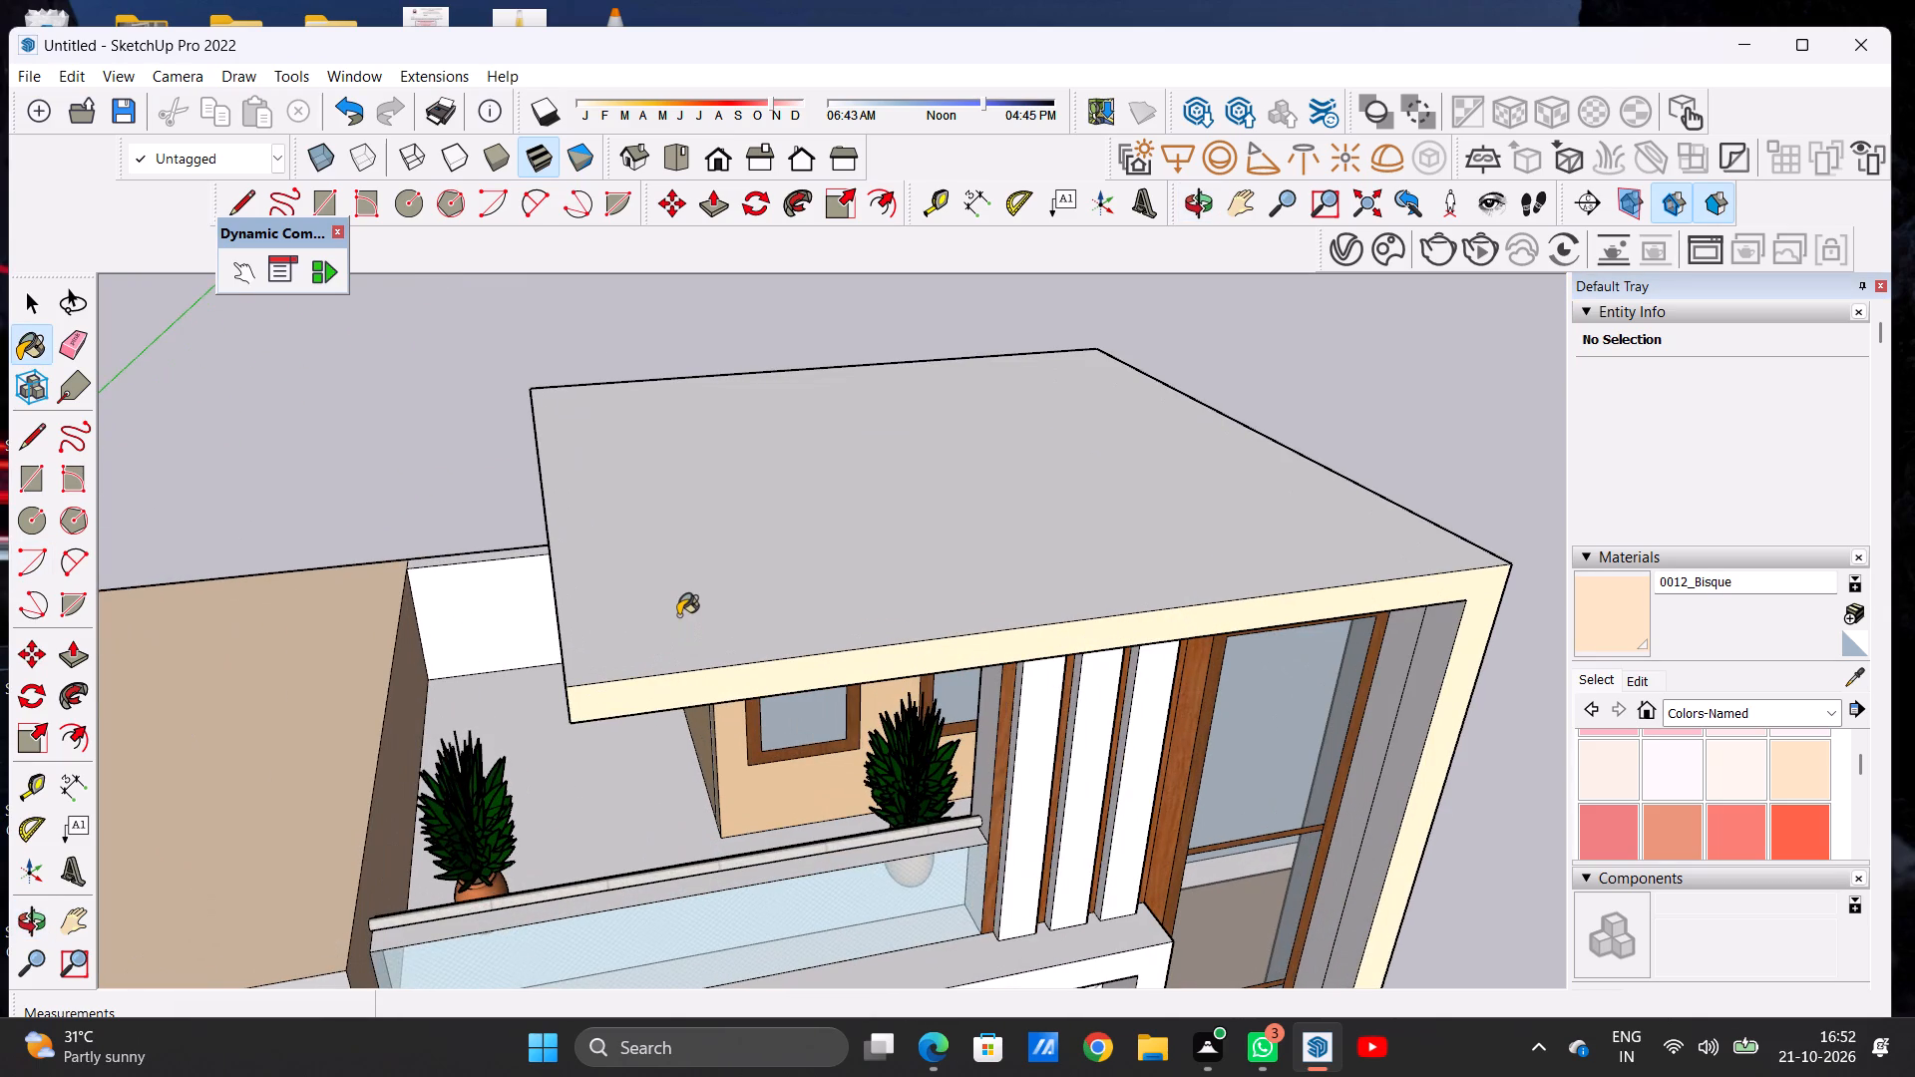
left_click(678, 615)
scroll(665, 612, "down", 13)
middle_click_drag(685, 645, 663, 496)
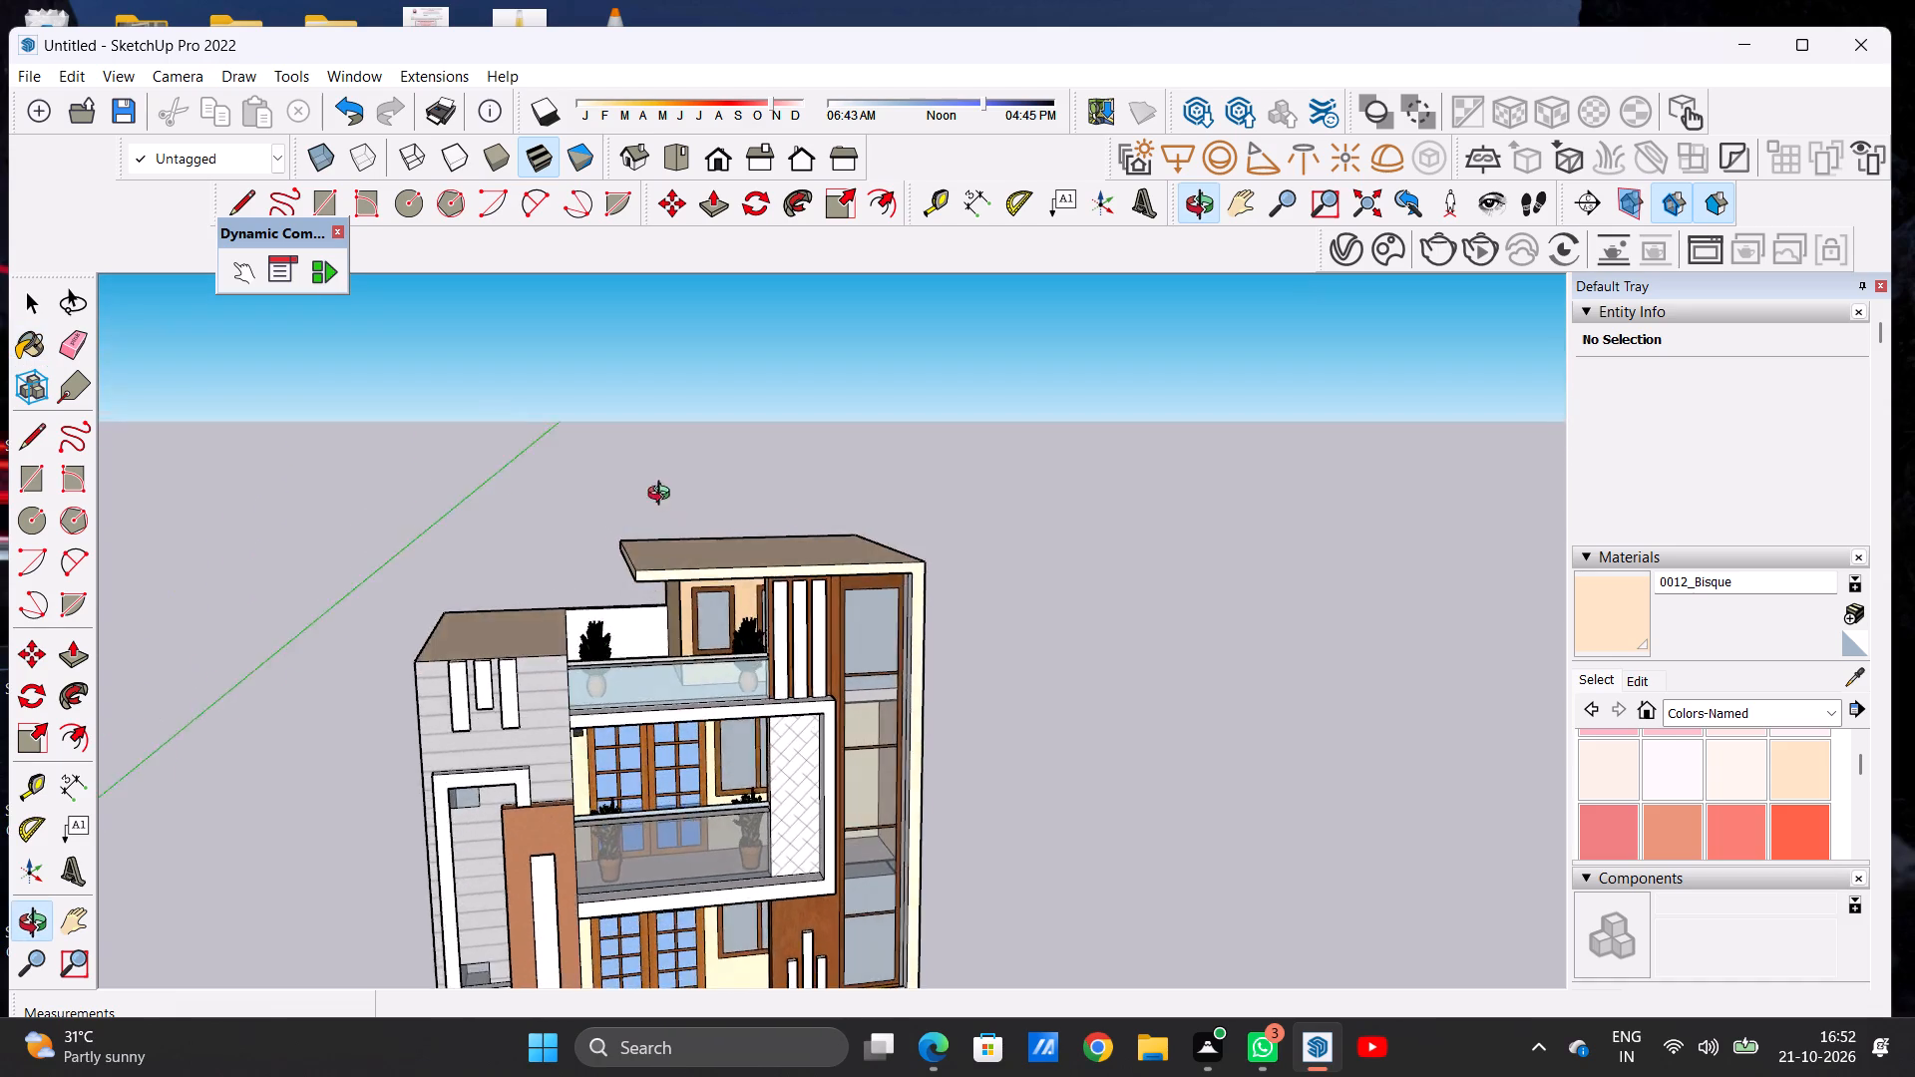
middle_click_drag(663, 496, 649, 466)
Examine the house from the front, underside of the roof, side and rear for surfaces still left unpainted.
scroll(849, 598, "down", 9)
middle_click_drag(954, 623, 705, 605)
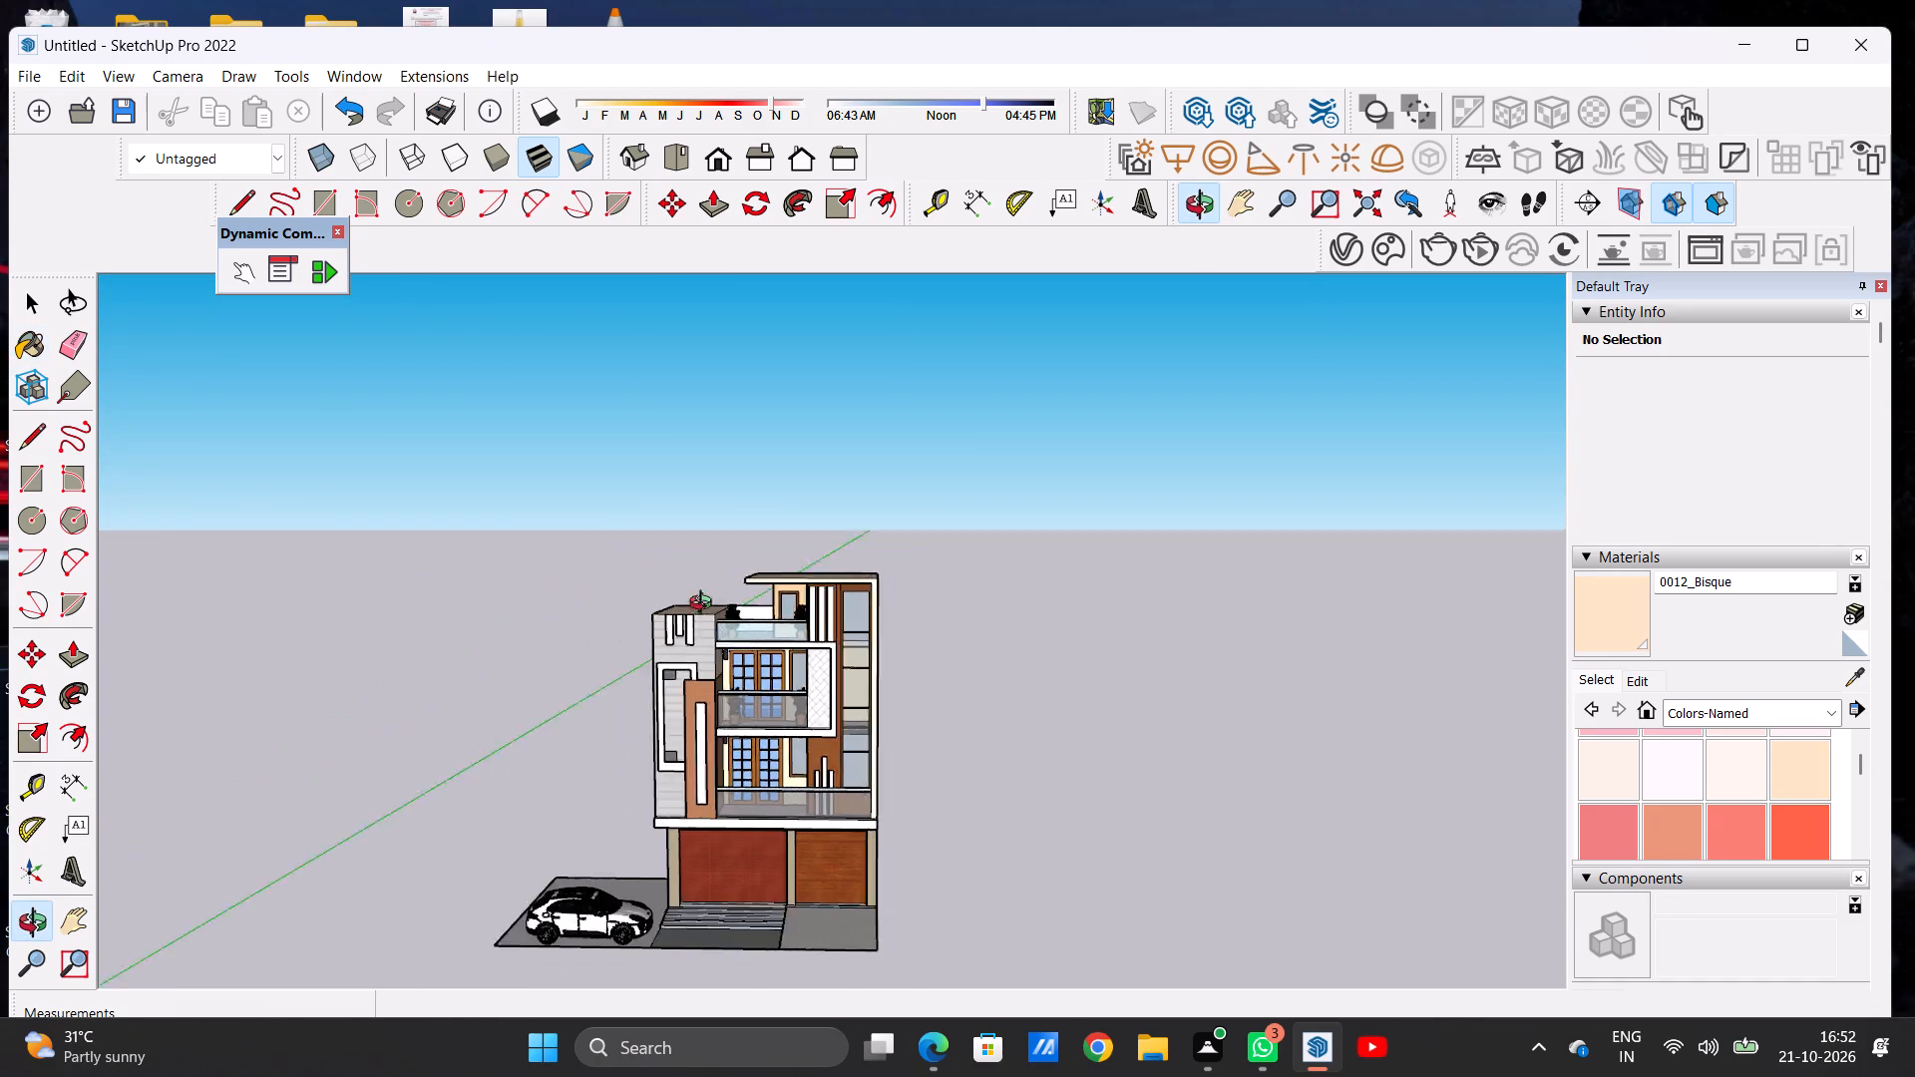
middle_click_drag(705, 605, 830, 615)
scroll(801, 612, "up", 6)
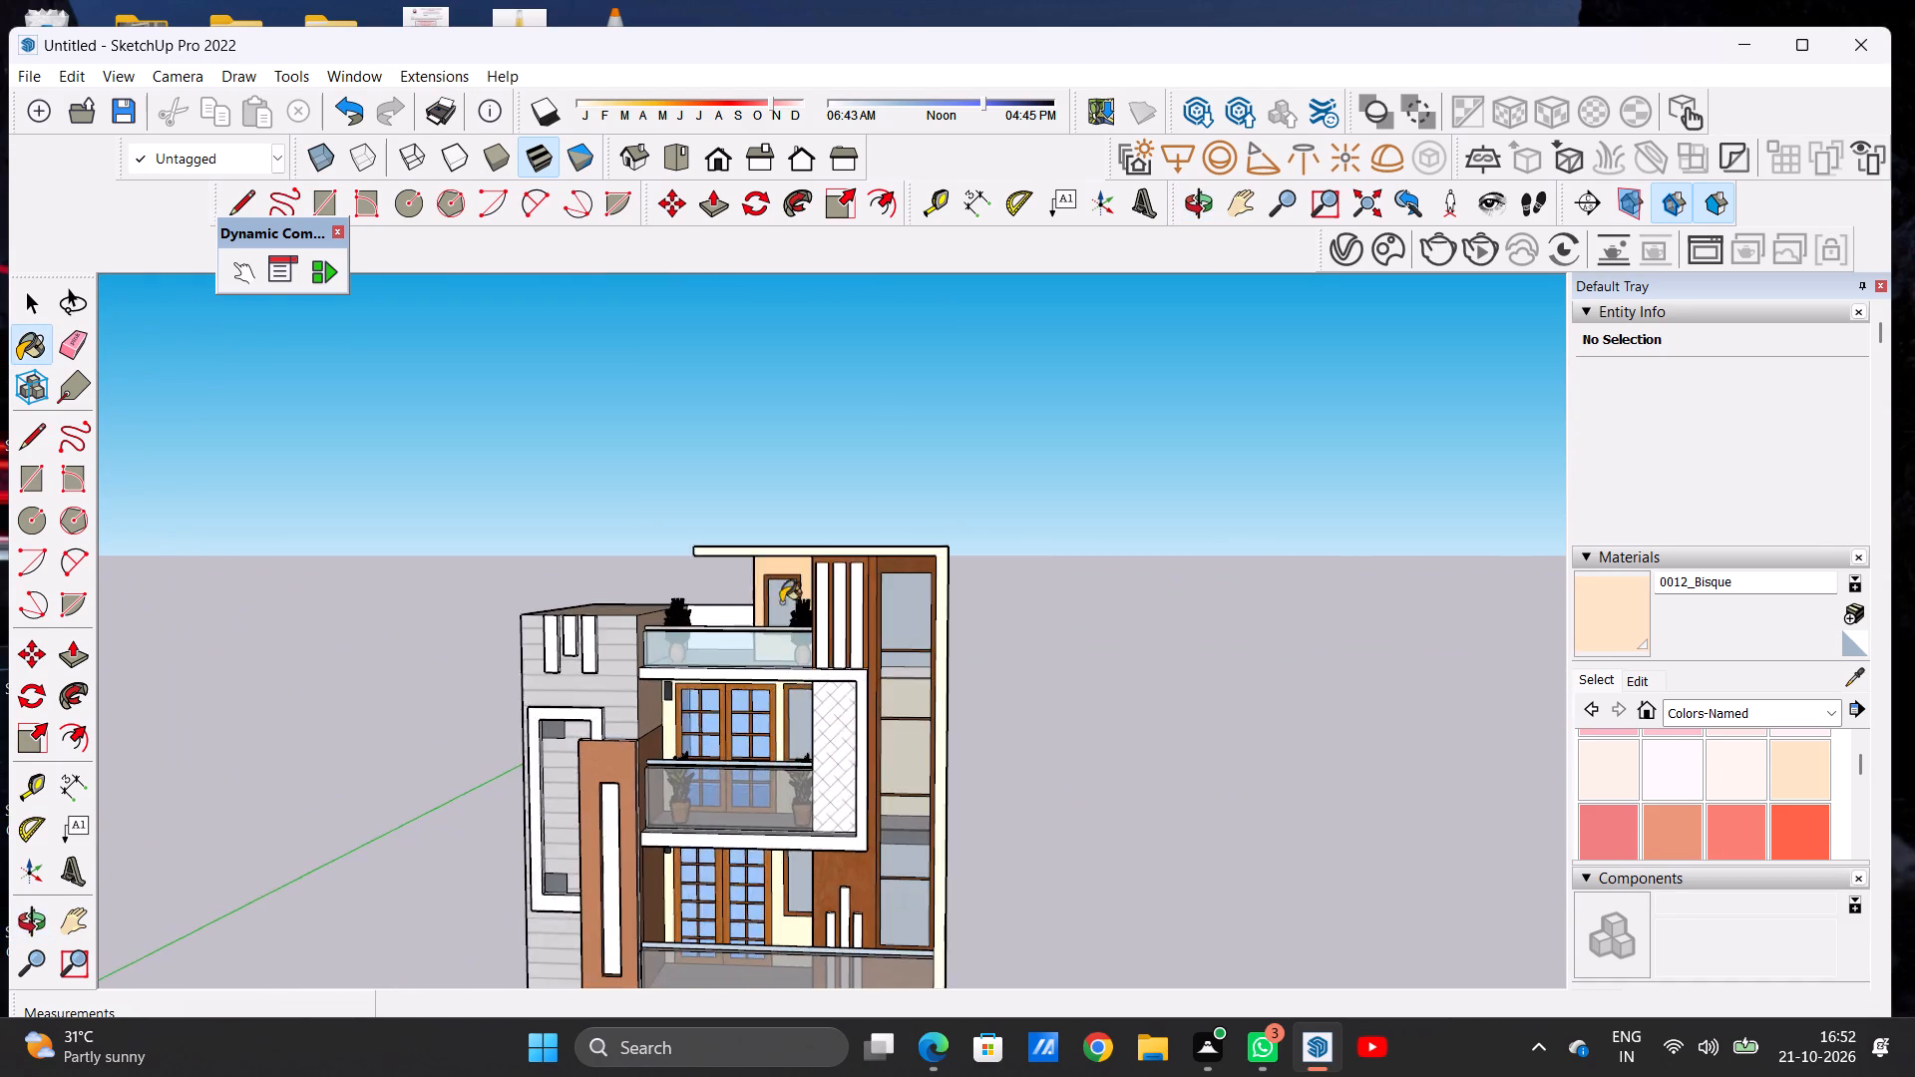
scroll(733, 600, "up", 7)
middle_click_drag(782, 636, 781, 427)
middle_click_drag(840, 512, 920, 580)
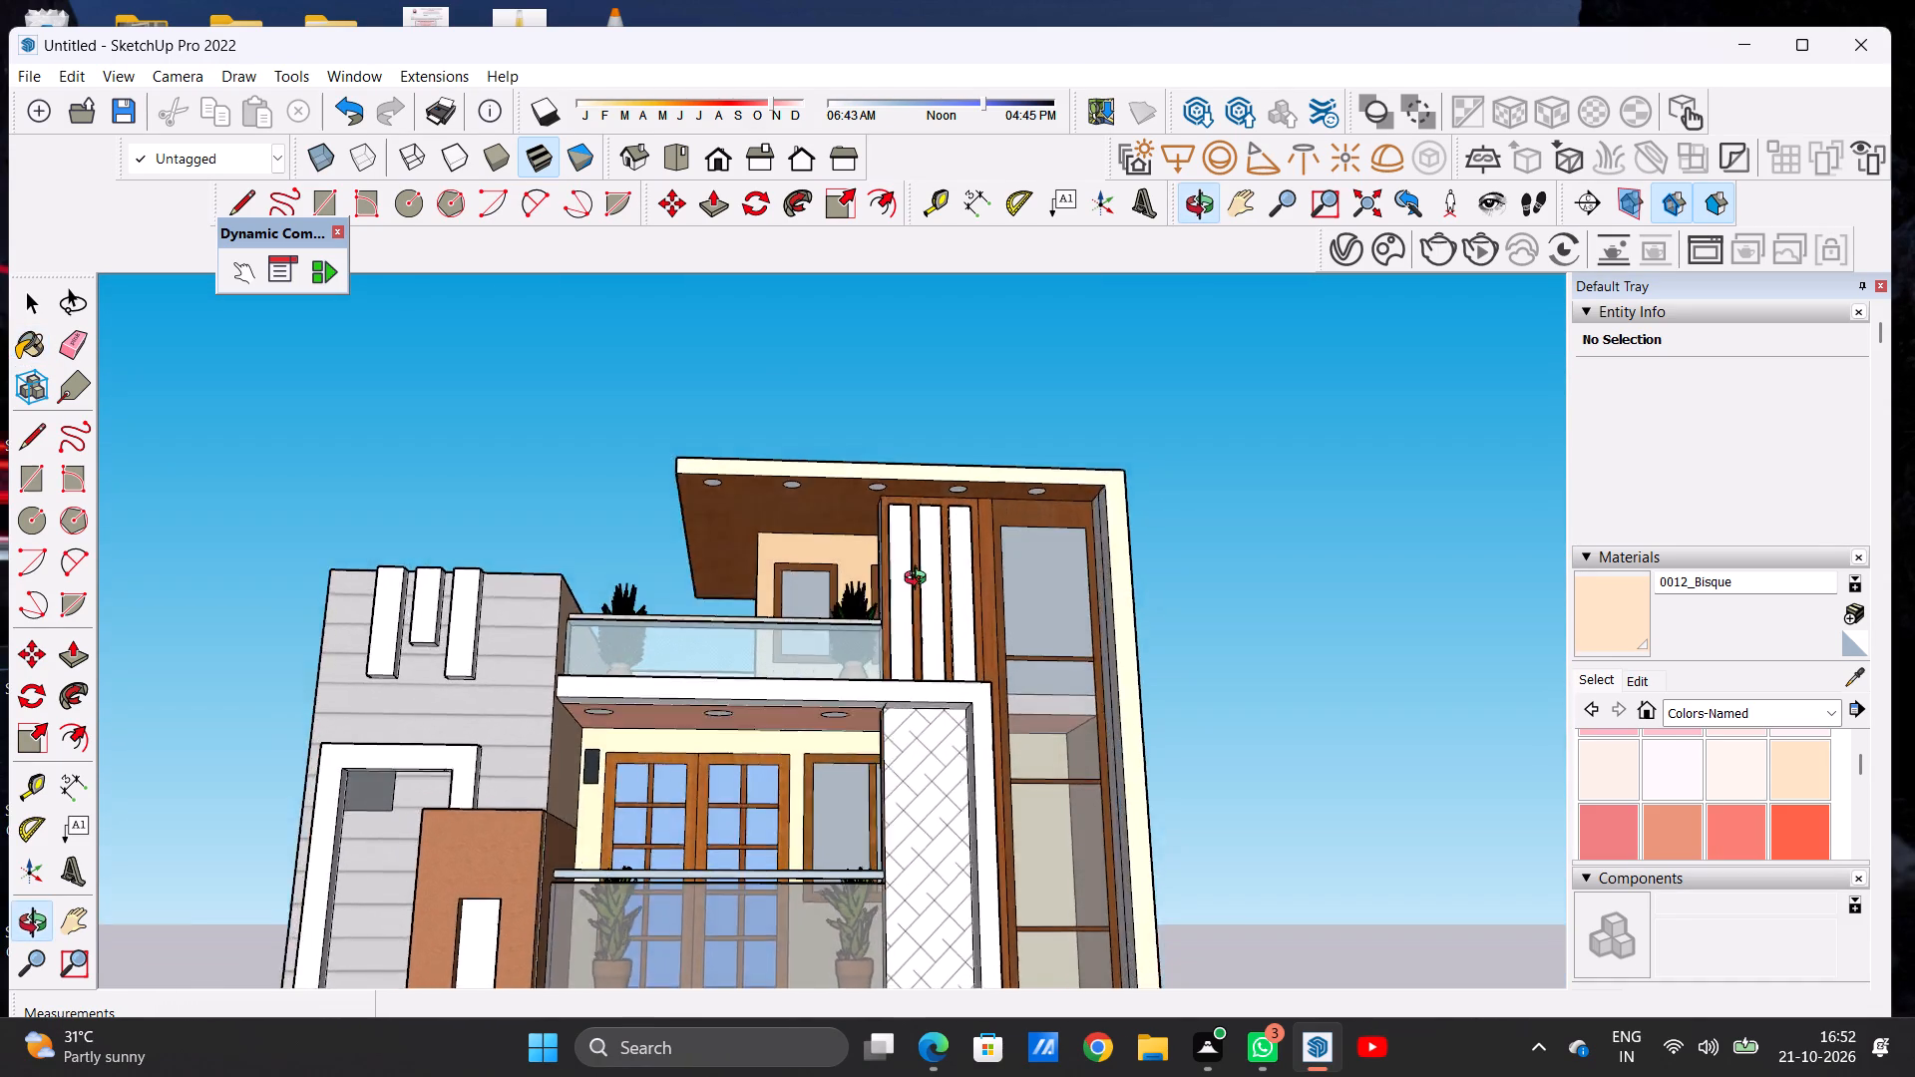
middle_click_drag(920, 580, 635, 689)
middle_click_drag(640, 696, 678, 740)
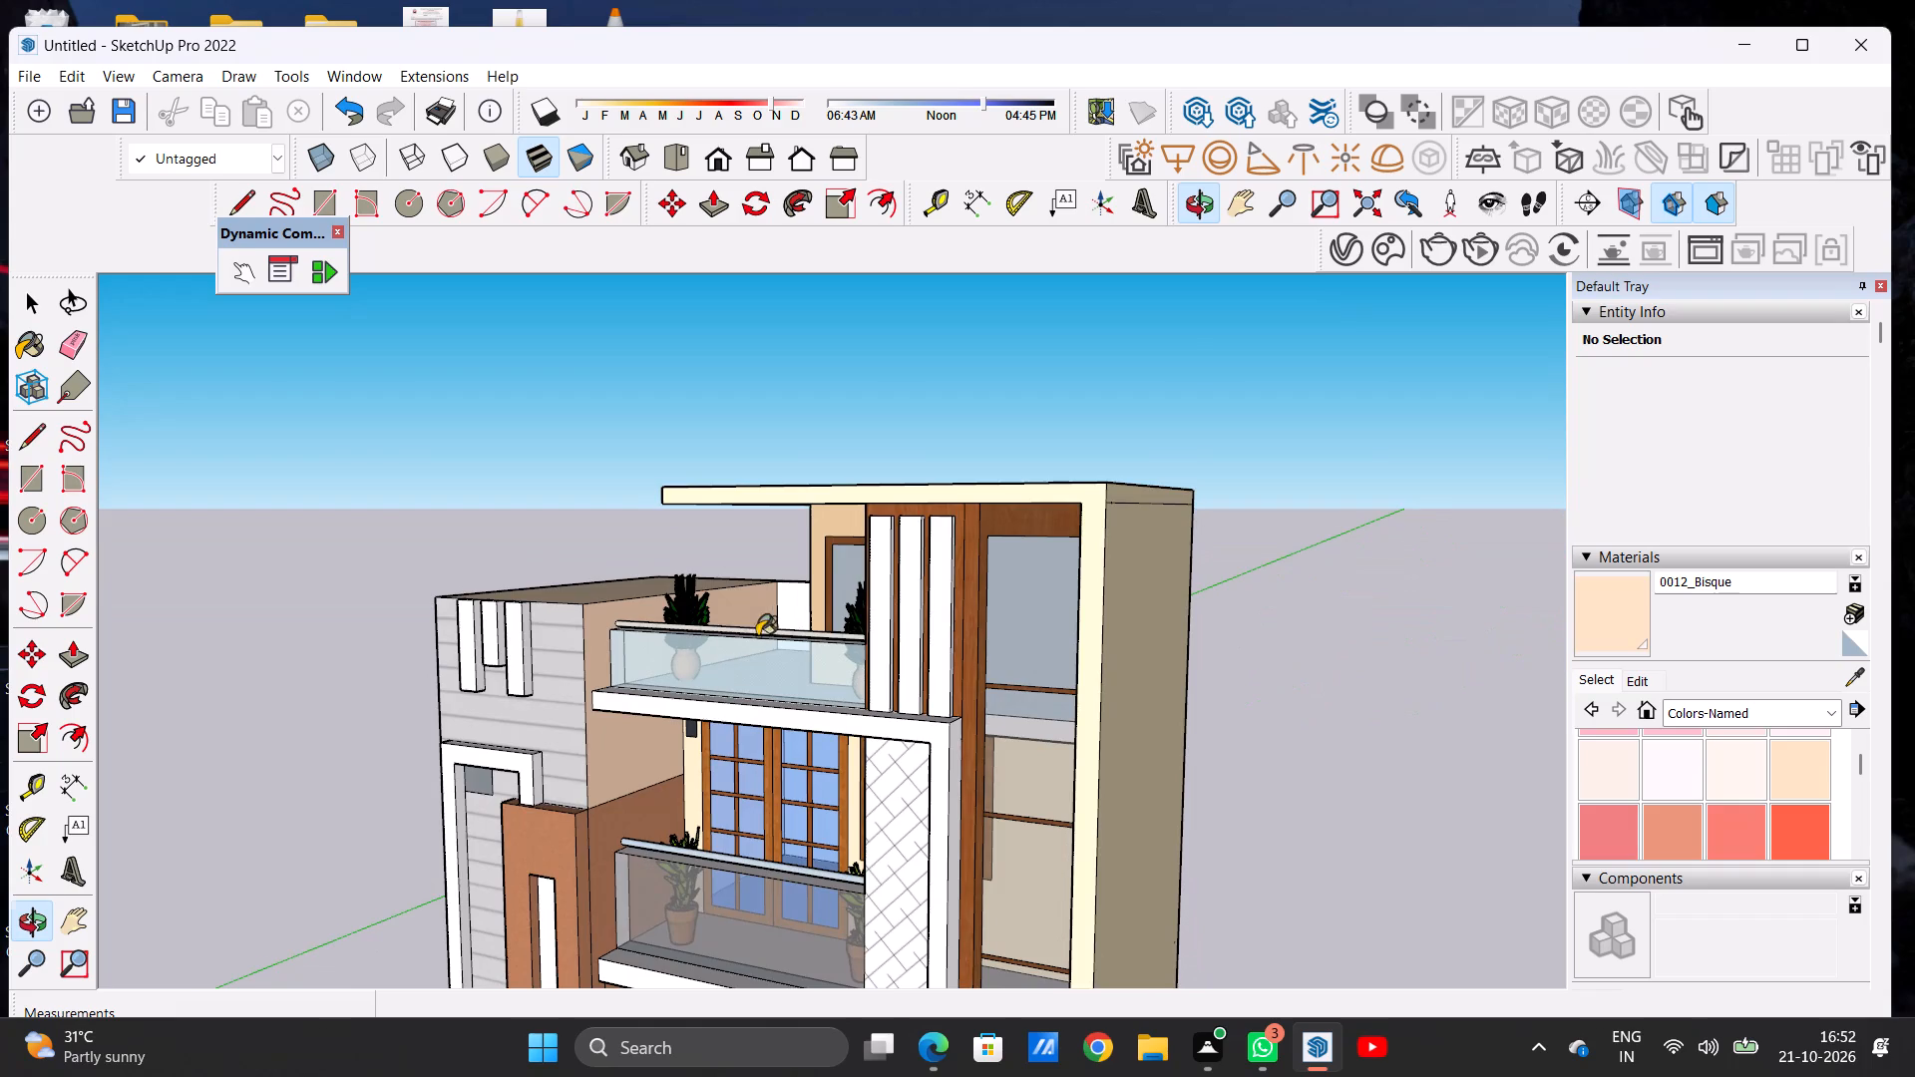
scroll(758, 636, "down", 7)
middle_click_drag(1027, 583, 459, 702)
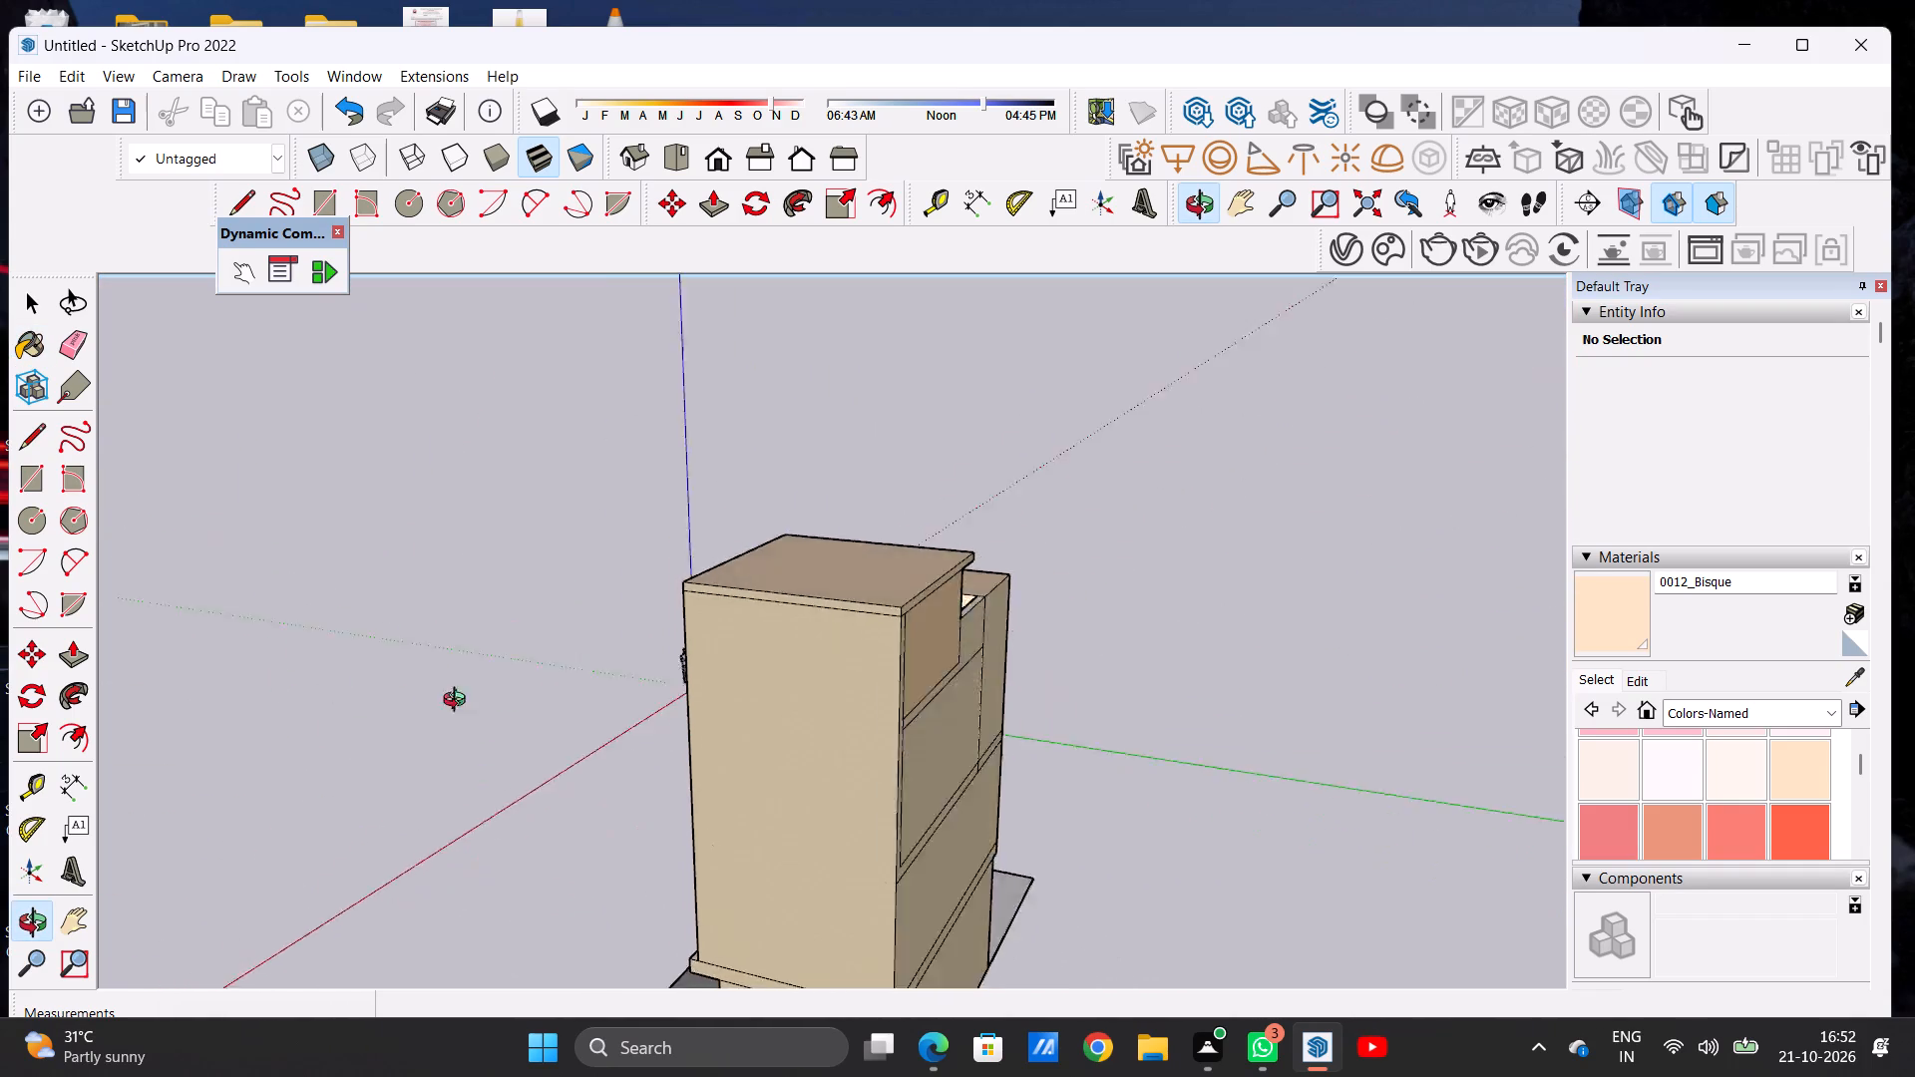
middle_click_drag(459, 702, 965, 651)
middle_click_drag(452, 629, 975, 708)
Paint the inner face and the top edge of the upper terrace's rear parapet with 0012_Bisque.
scroll(690, 627, "up", 2)
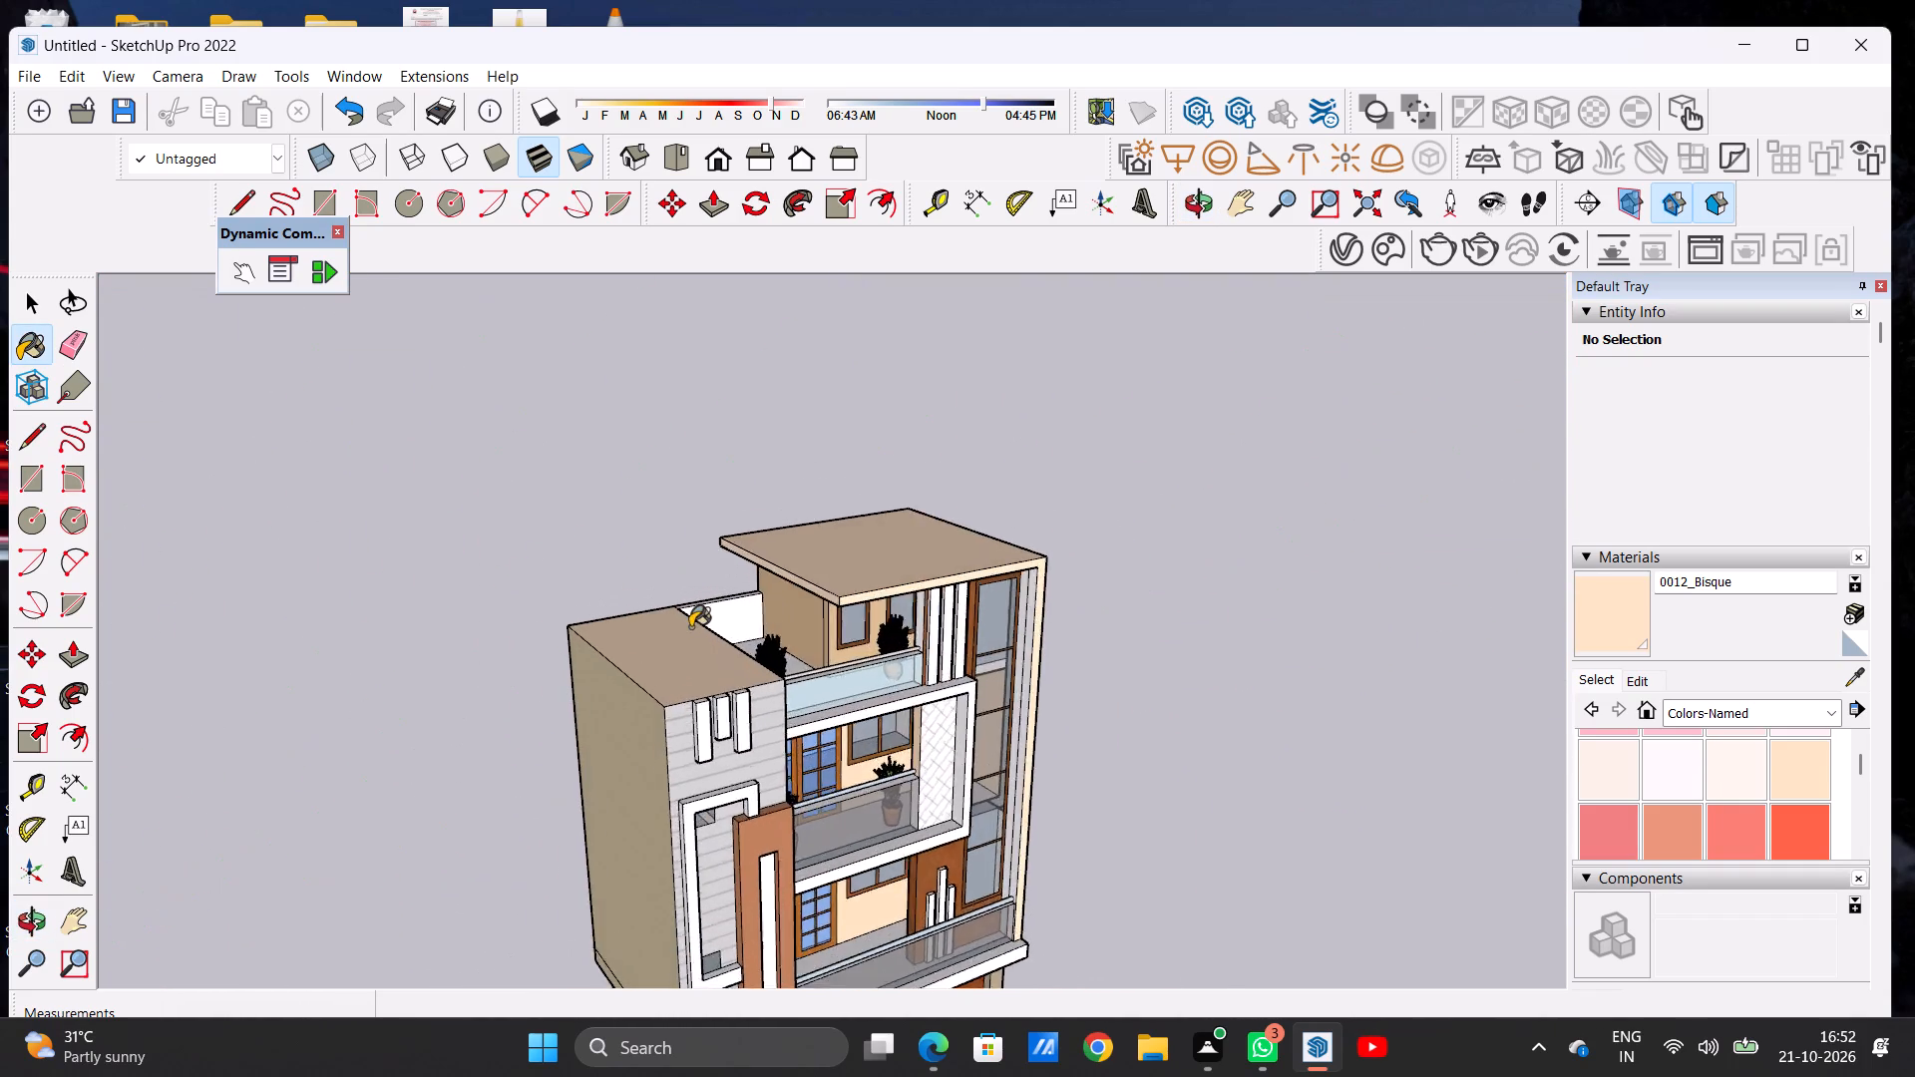
scroll(690, 627, "up", 11)
scroll(729, 593, "down", 1)
scroll(729, 593, "up", 5)
left_click(731, 593)
scroll(700, 559, "up", 3)
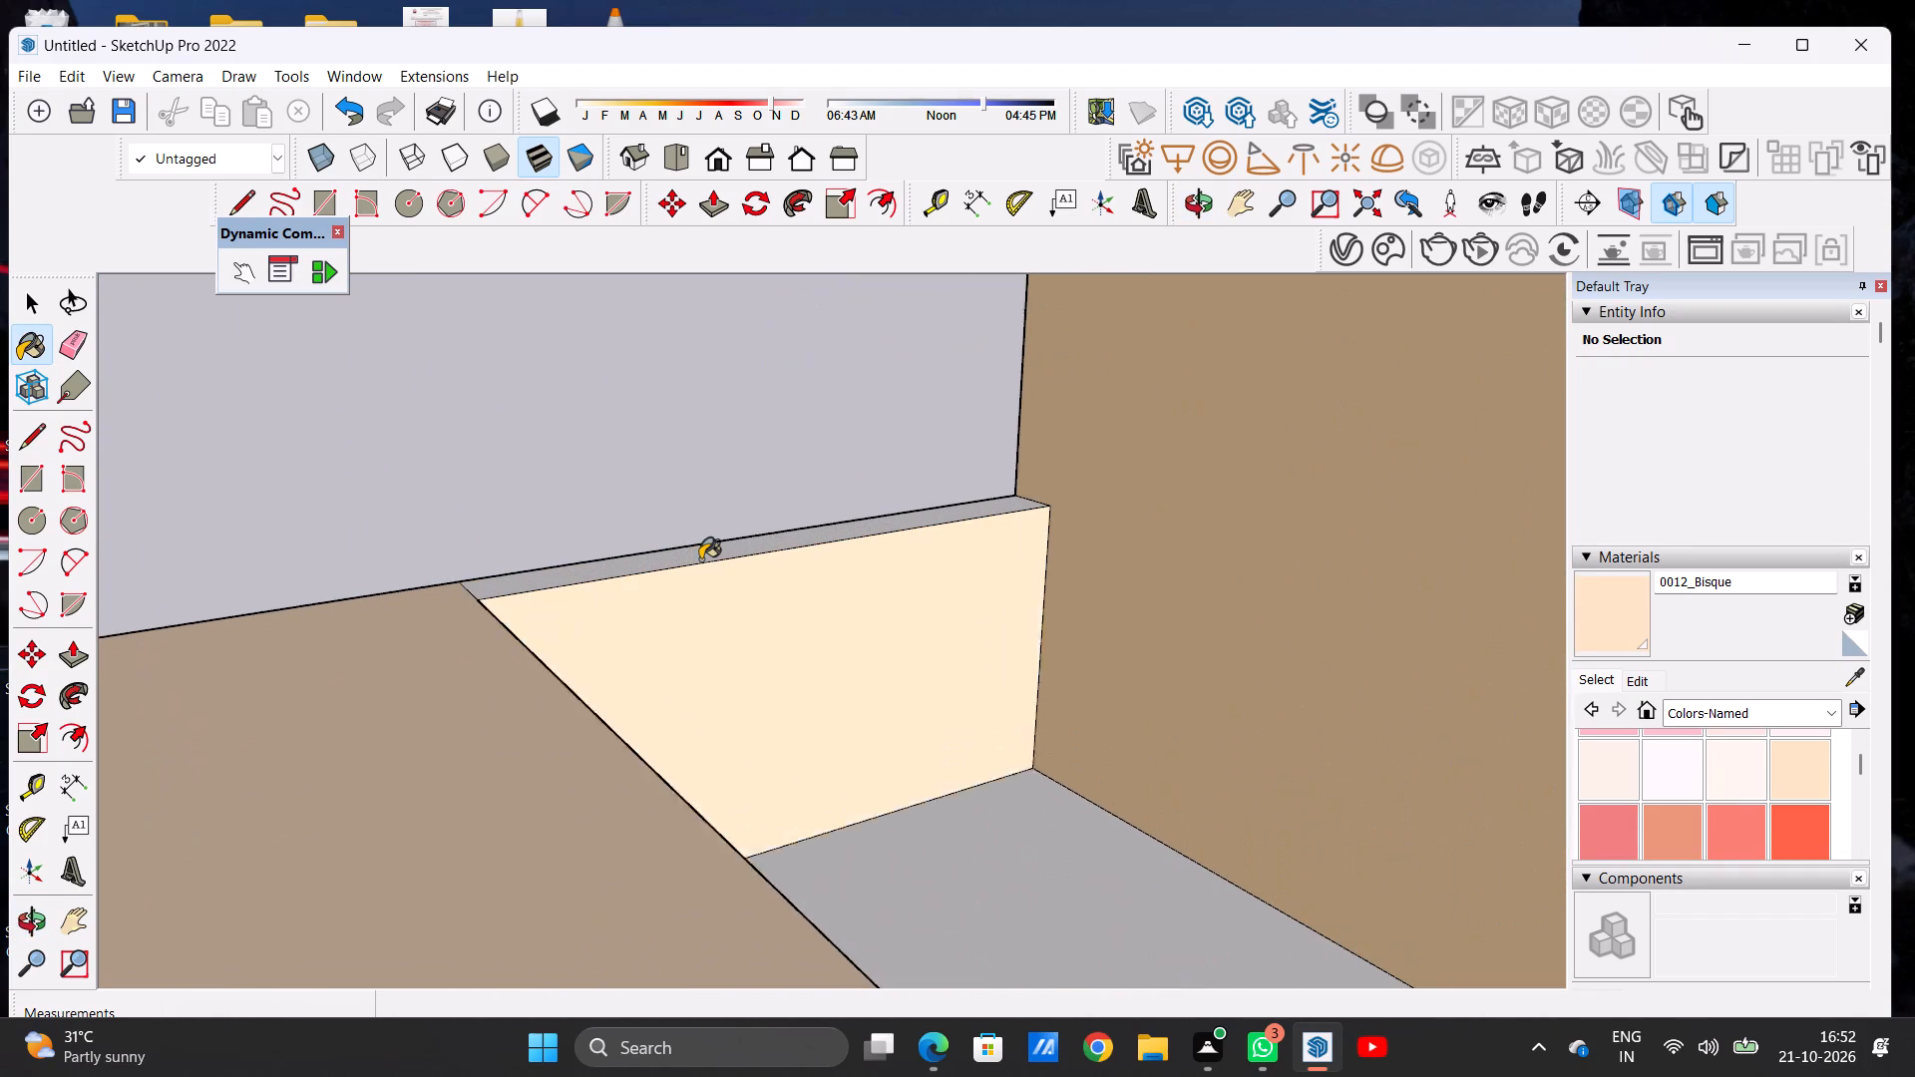
scroll(700, 559, "up", 5)
left_click(700, 559)
scroll(676, 554, "down", 6)
scroll(498, 652, "down", 7)
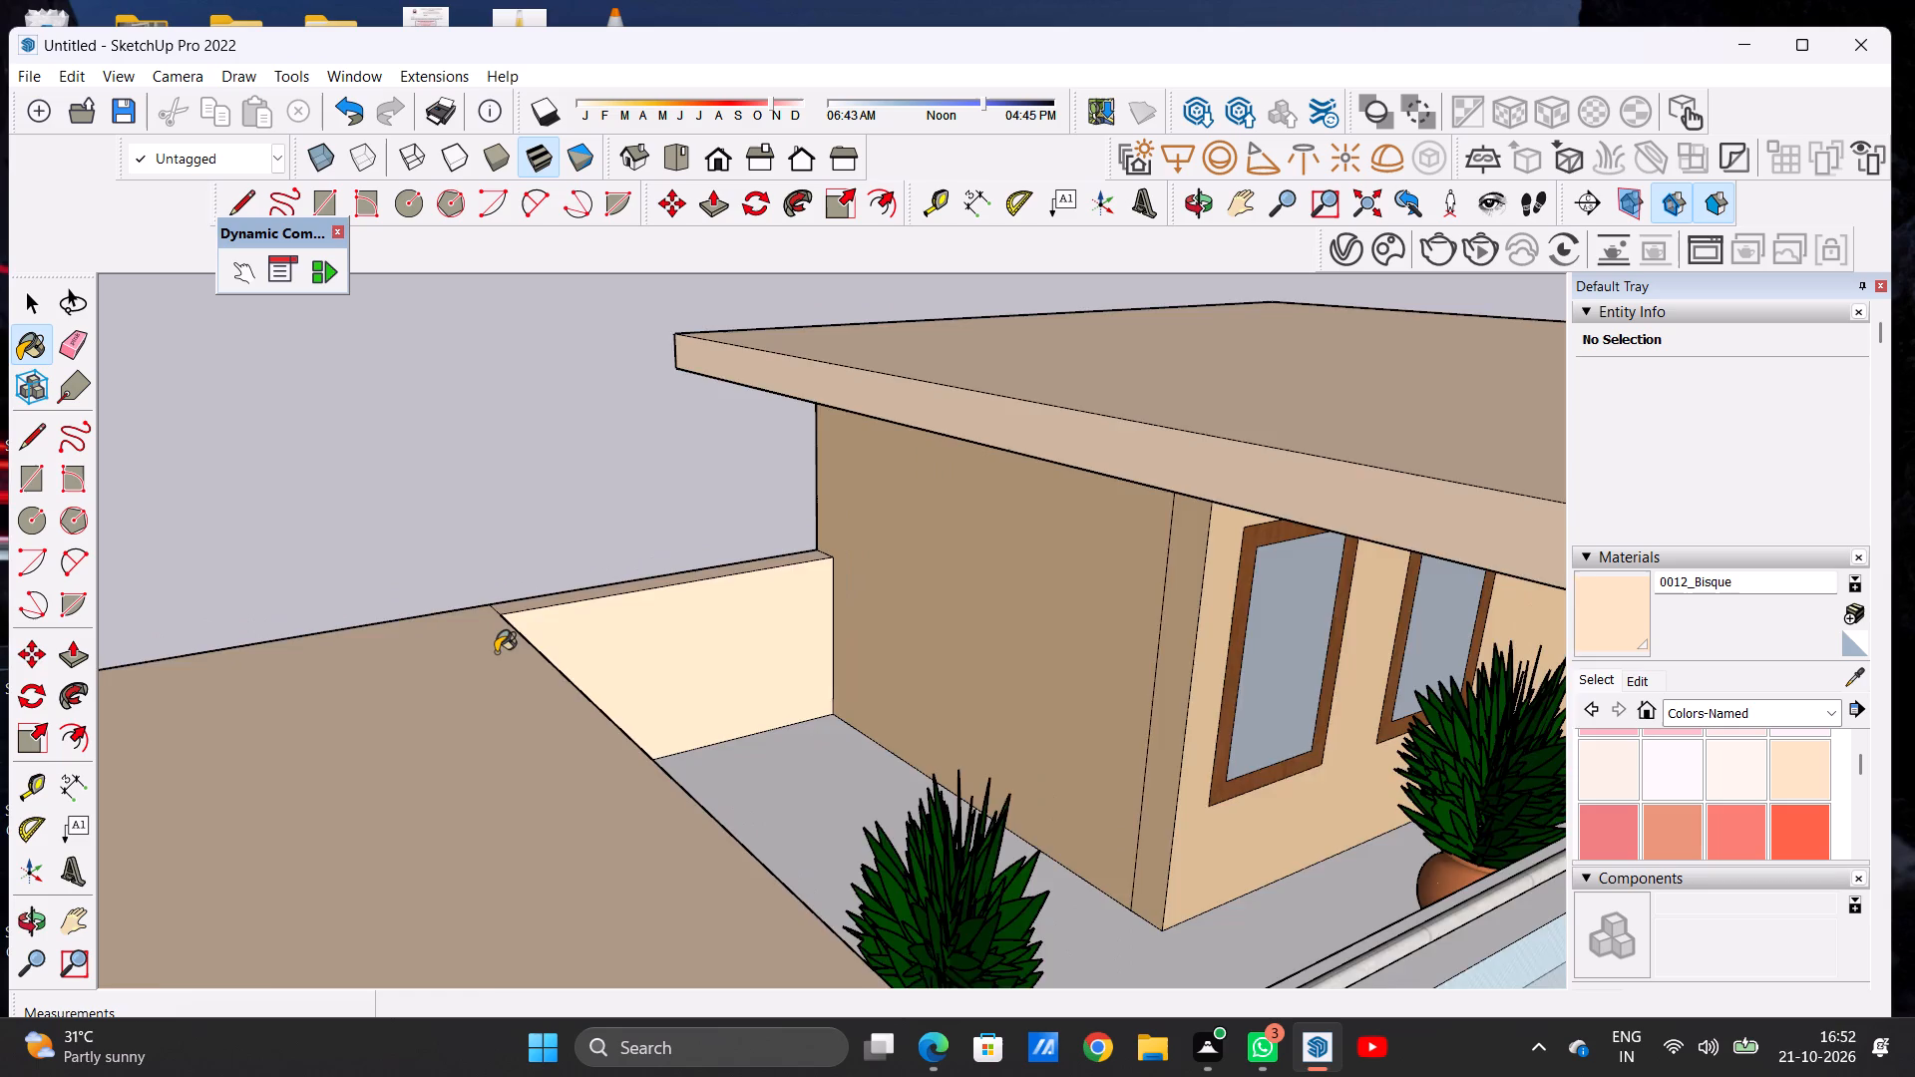
scroll(496, 652, "down", 11)
Paint the grey-clad block's side wall facing the upper terrace with 0012_Bisque.
middle_click_drag(651, 689, 318, 657)
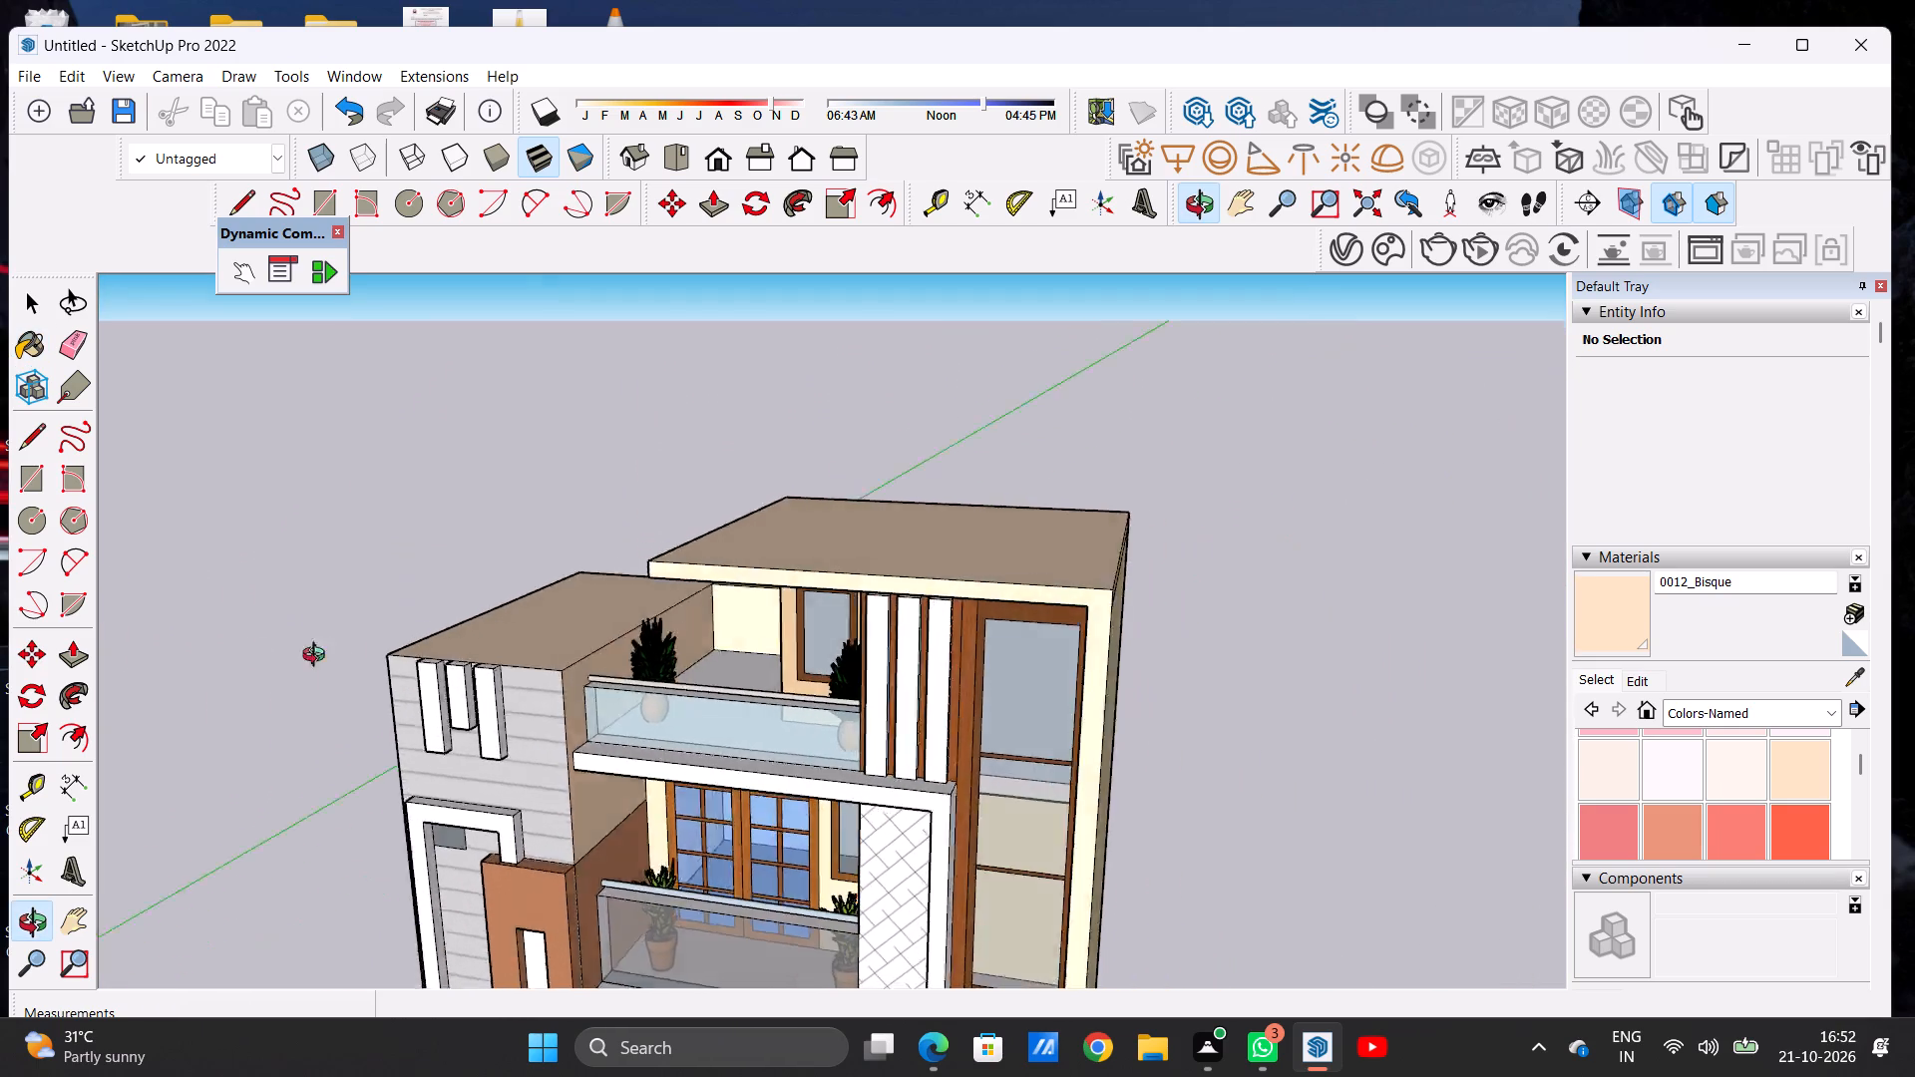
middle_click_drag(318, 657, 379, 646)
middle_click_drag(560, 764, 149, 645)
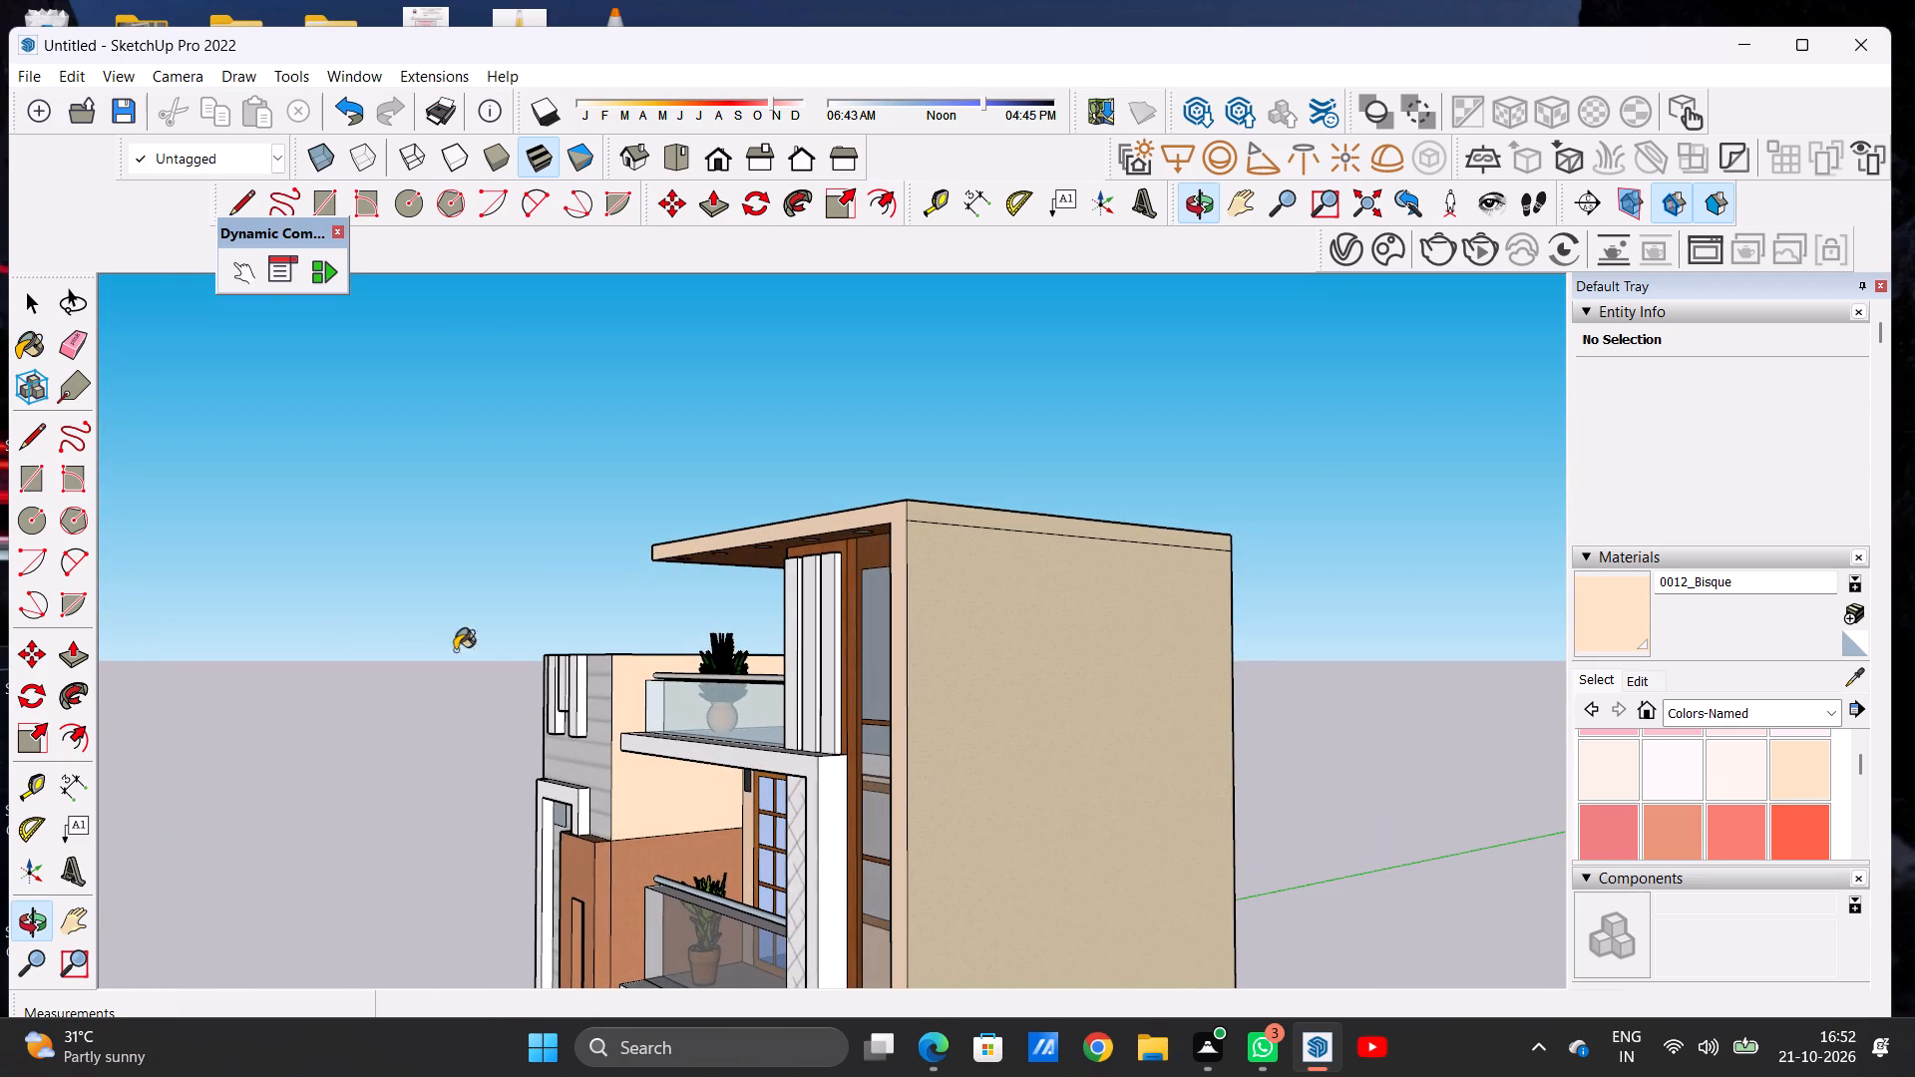
scroll(616, 654, "up", 5)
scroll(618, 654, "down", 1)
scroll(618, 654, "up", 5)
left_click(644, 680)
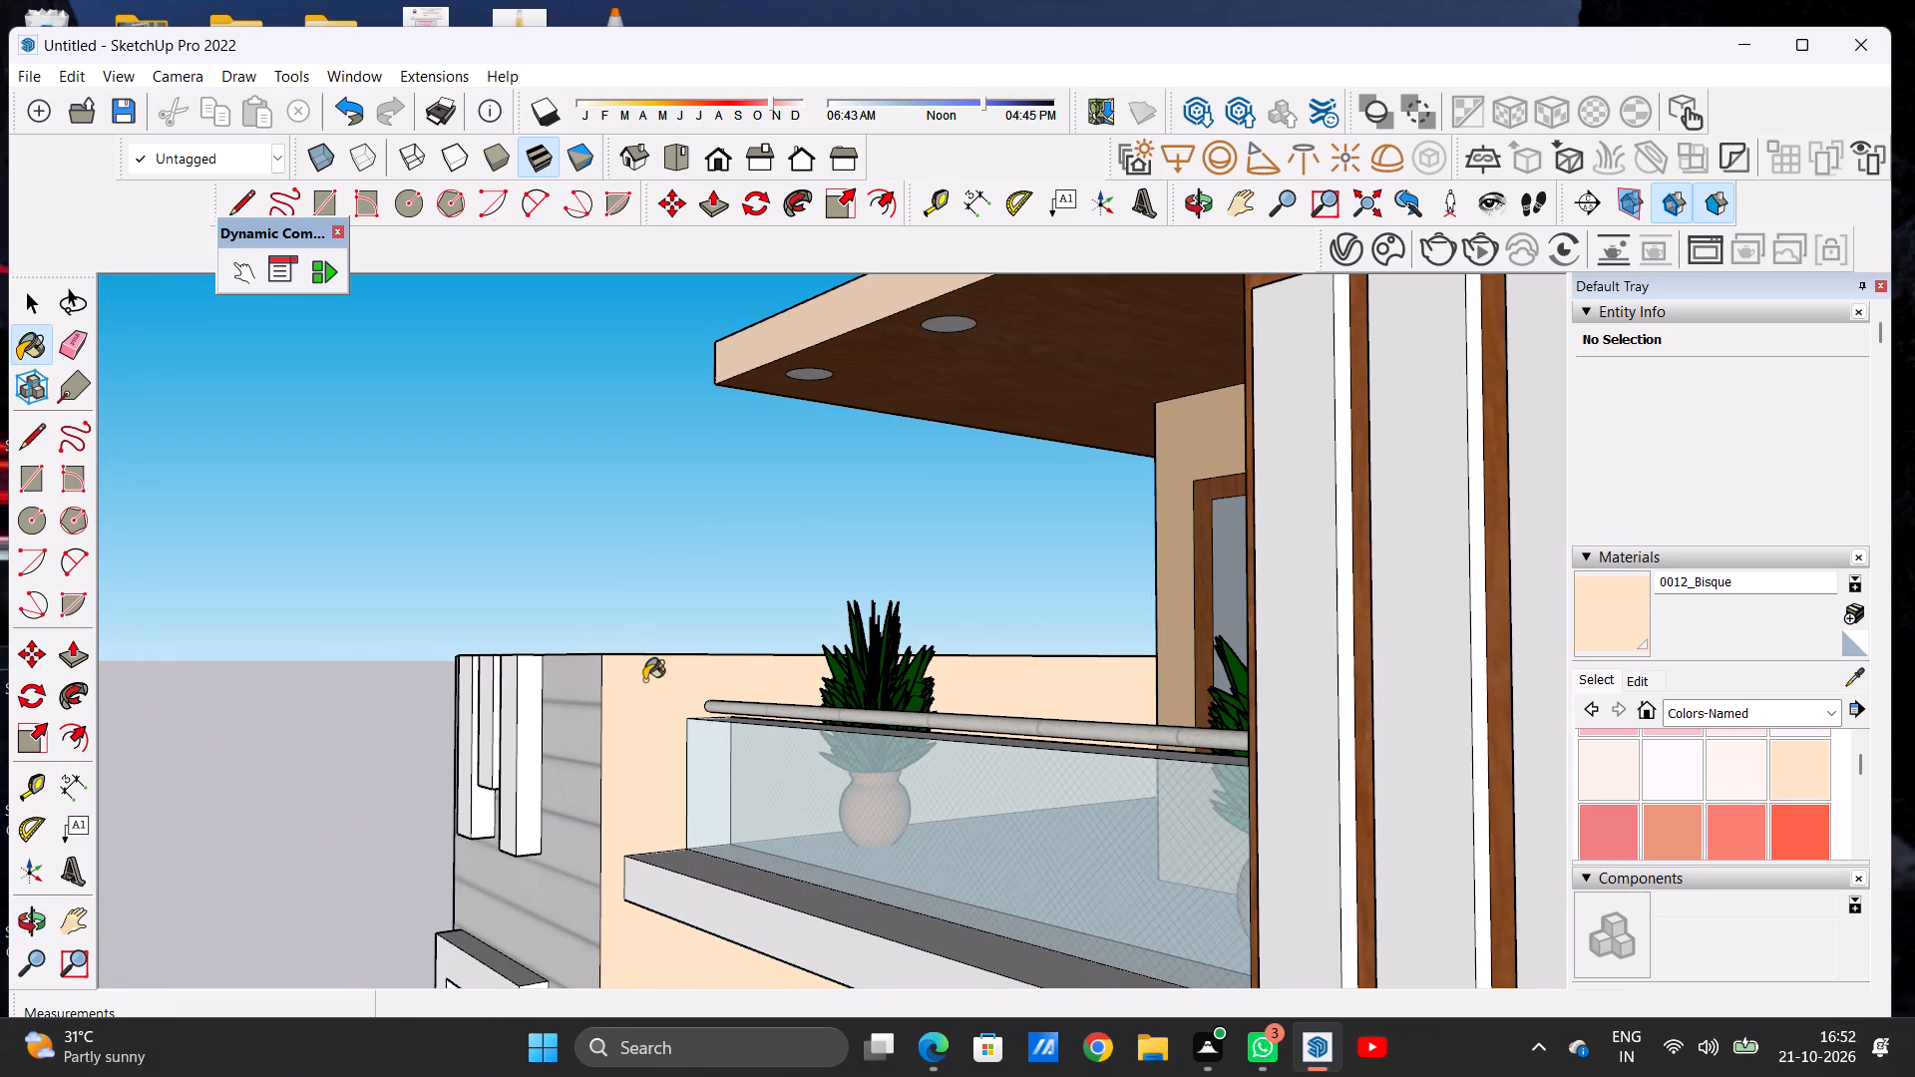
Examine the front facade from several angles, including the balconies and the white-framed recess on the grey-clad wall.
scroll(543, 672, "down", 12)
middle_click_drag(457, 704, 829, 722)
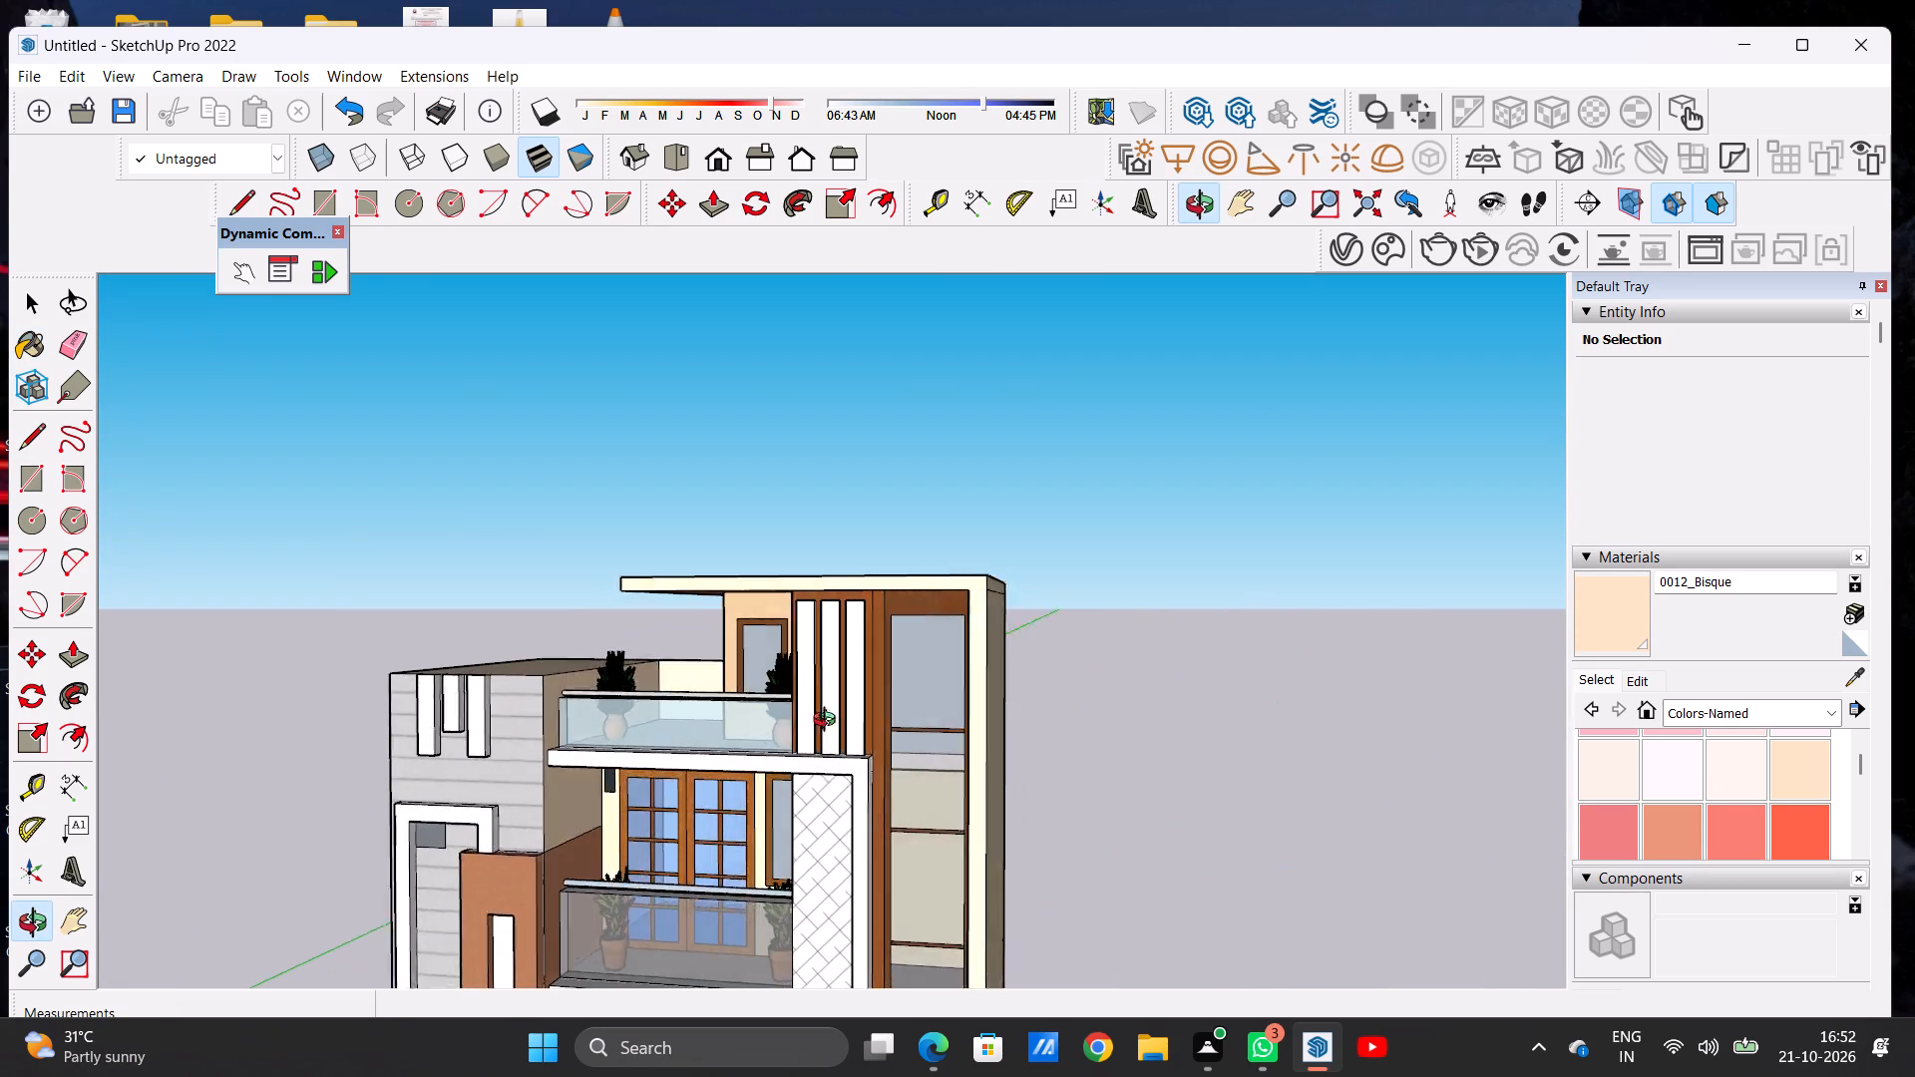
middle_click_drag(829, 722, 875, 718)
scroll(874, 686, "down", 13)
scroll(893, 813, "up", 4)
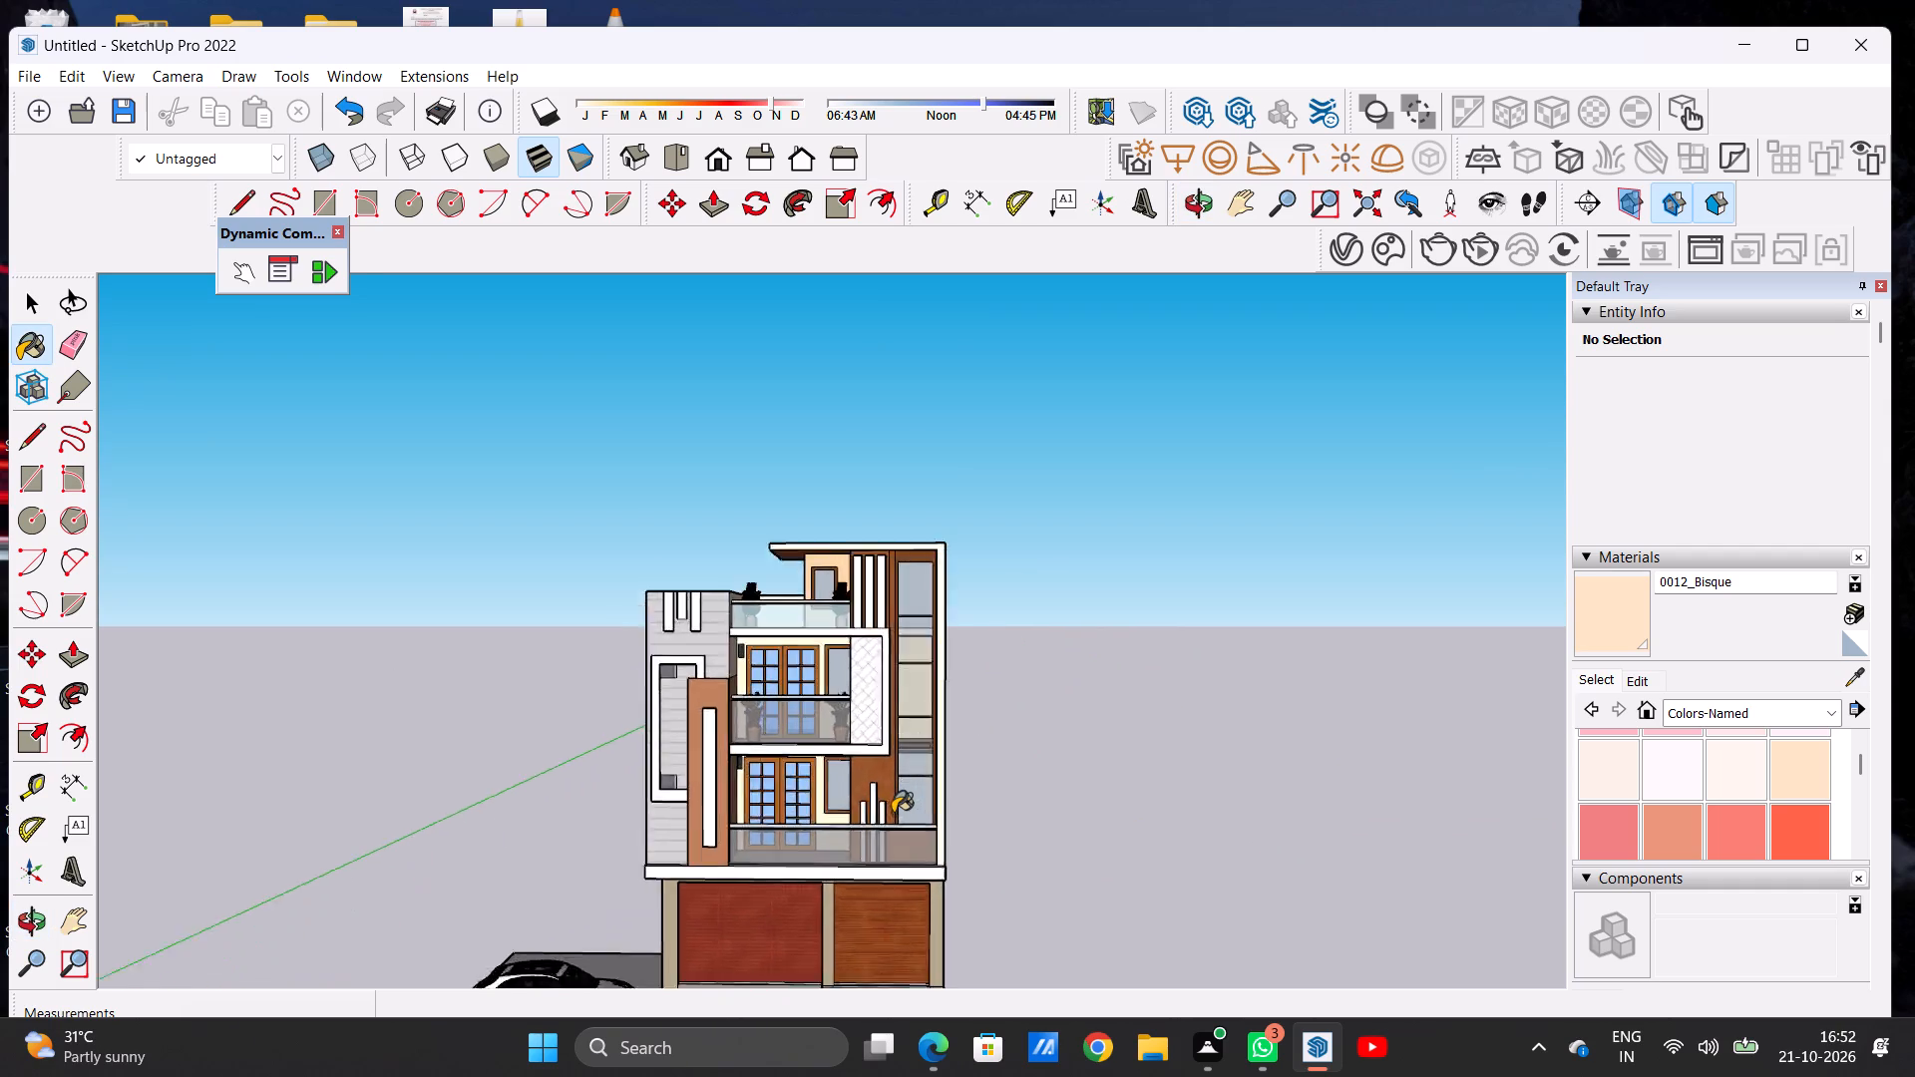
scroll(893, 813, "up", 4)
scroll(893, 813, "down", 6)
scroll(867, 731, "down", 5)
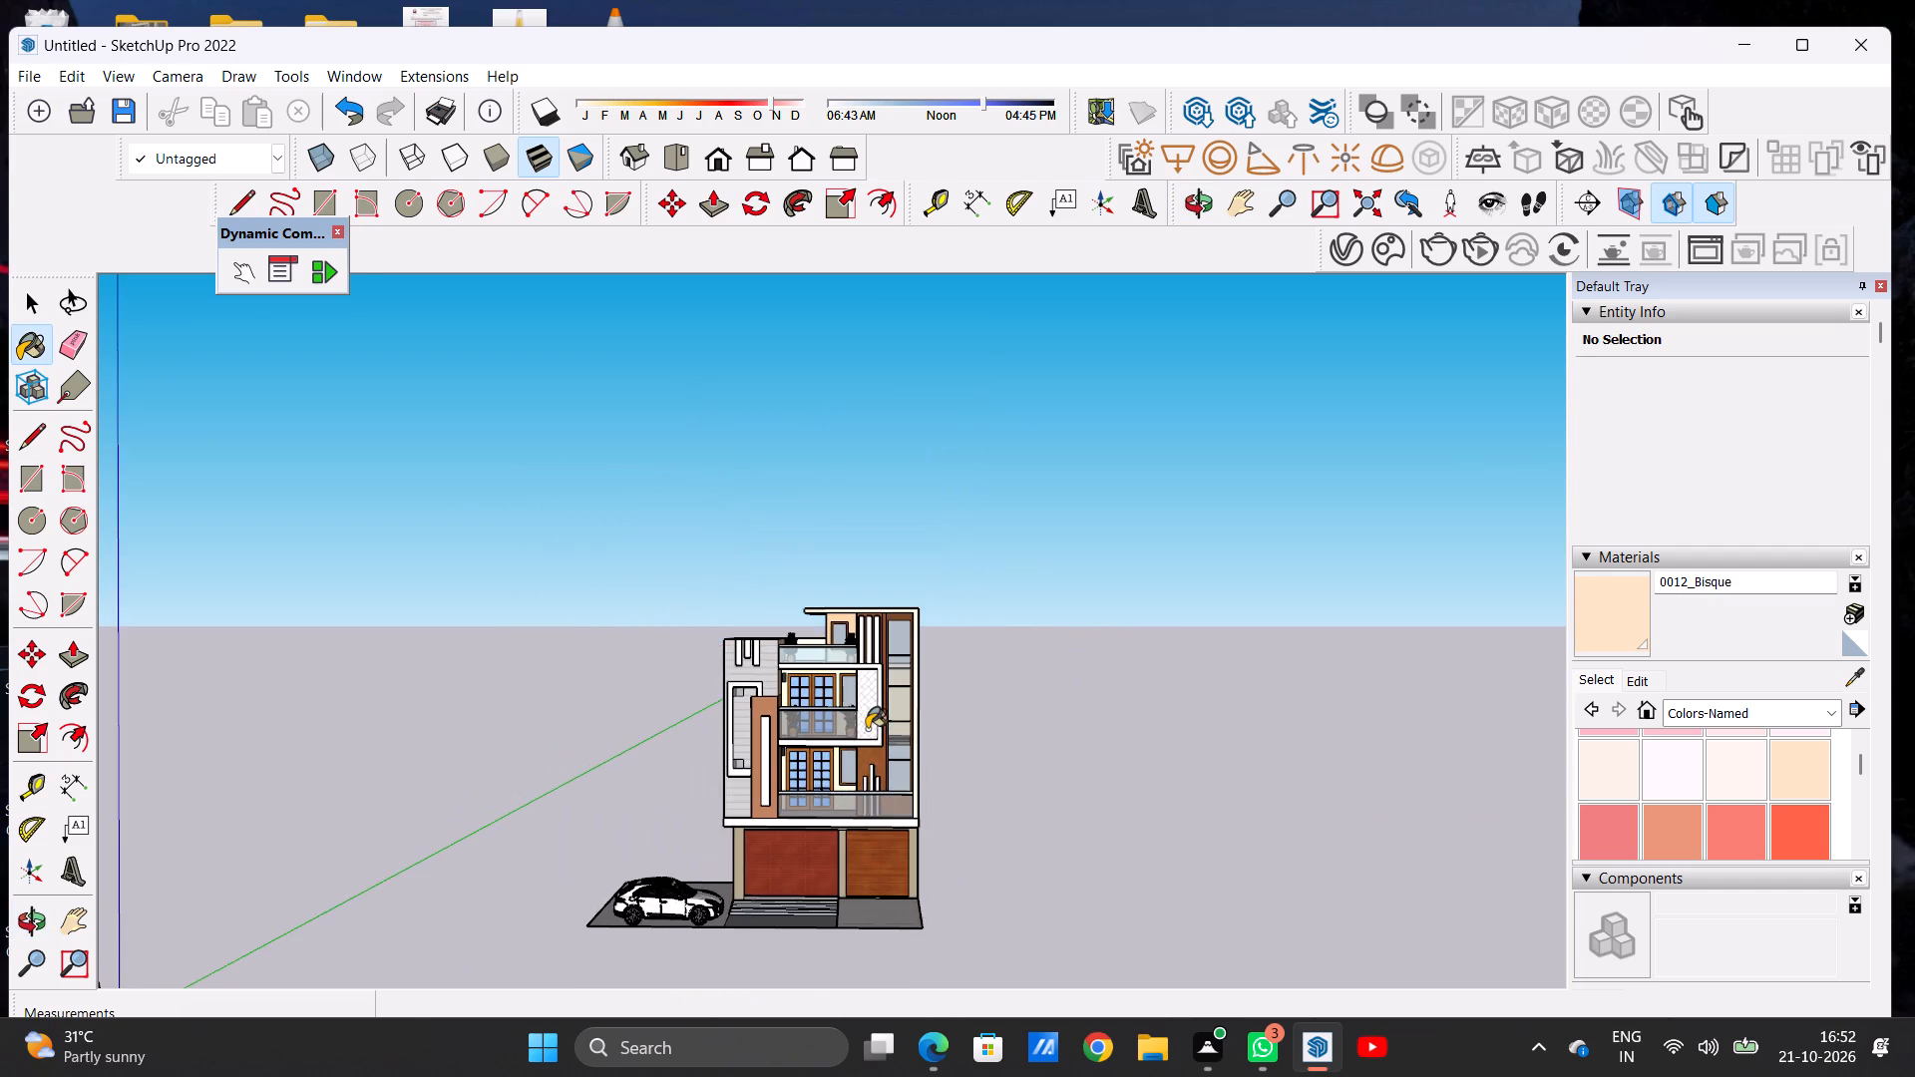
scroll(851, 892, "up", 4)
scroll(781, 595, "up", 7)
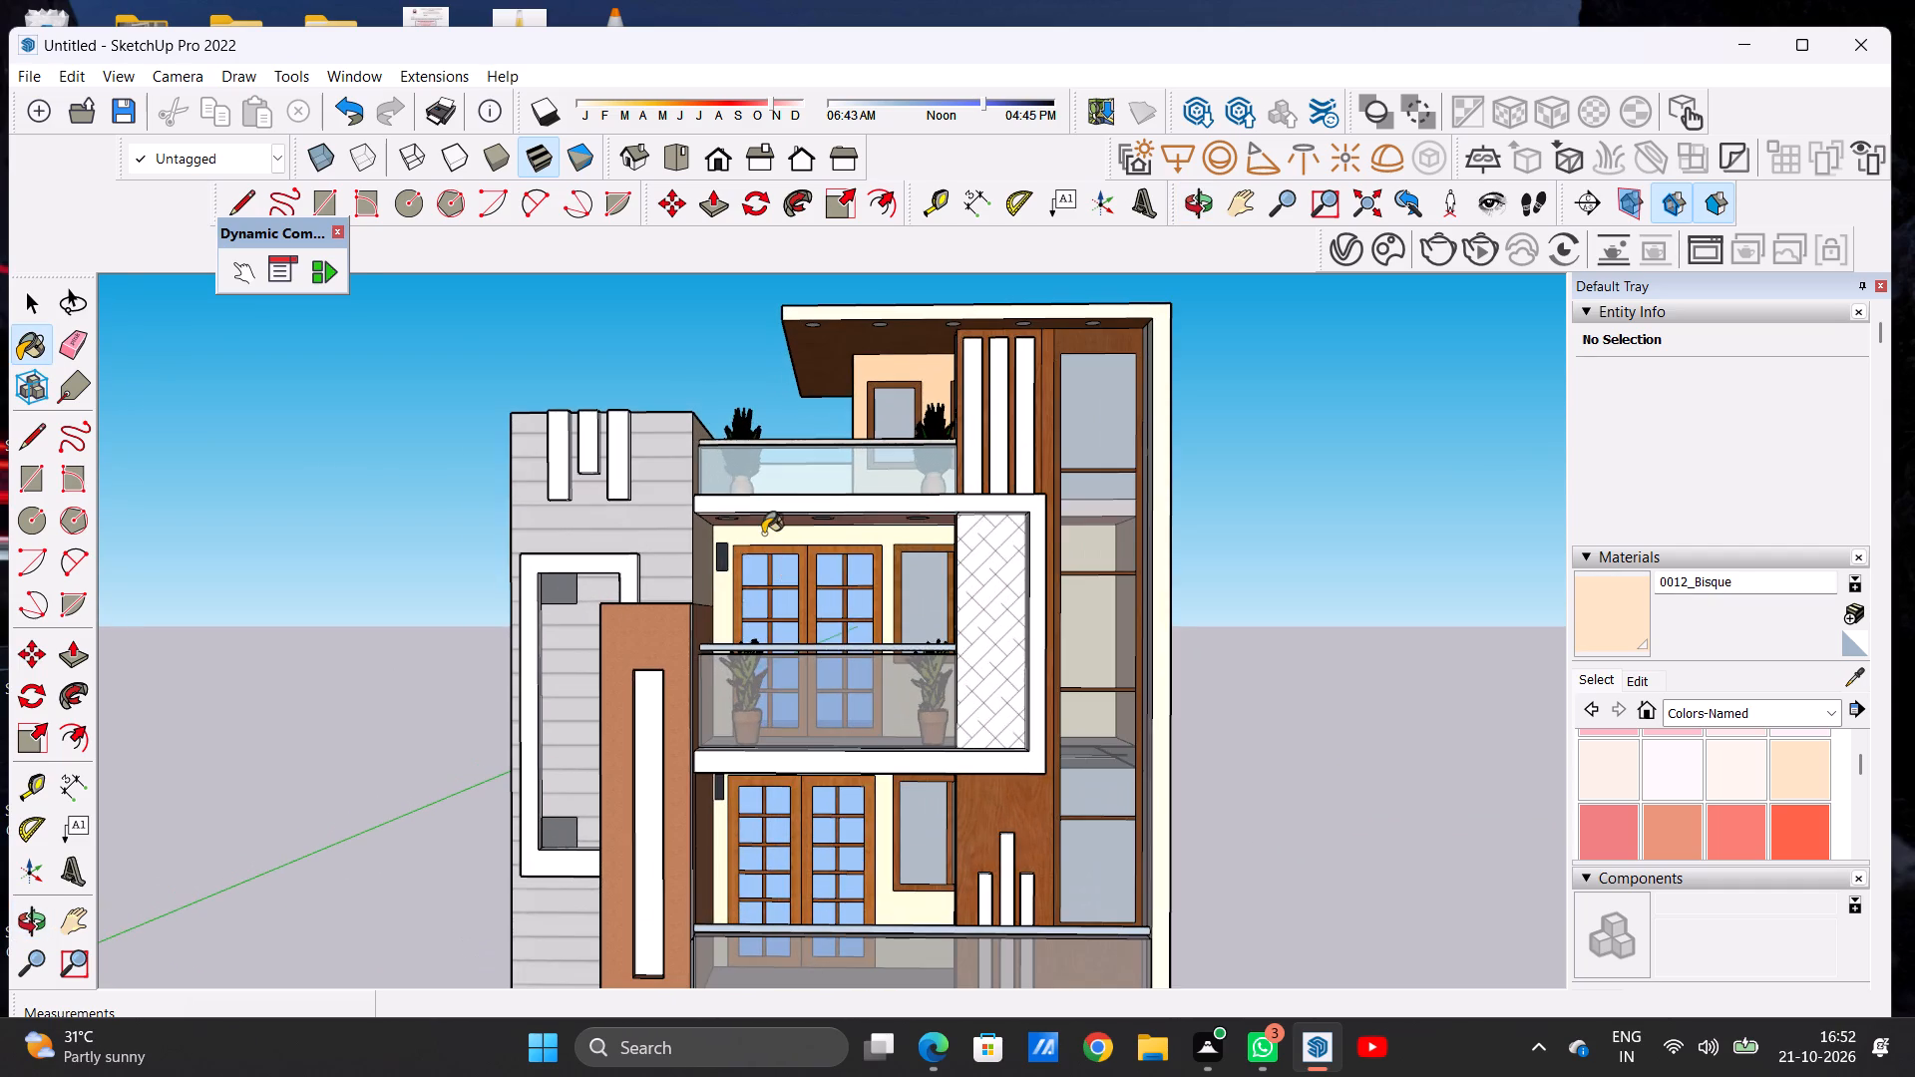
middle_click_drag(748, 546, 984, 623)
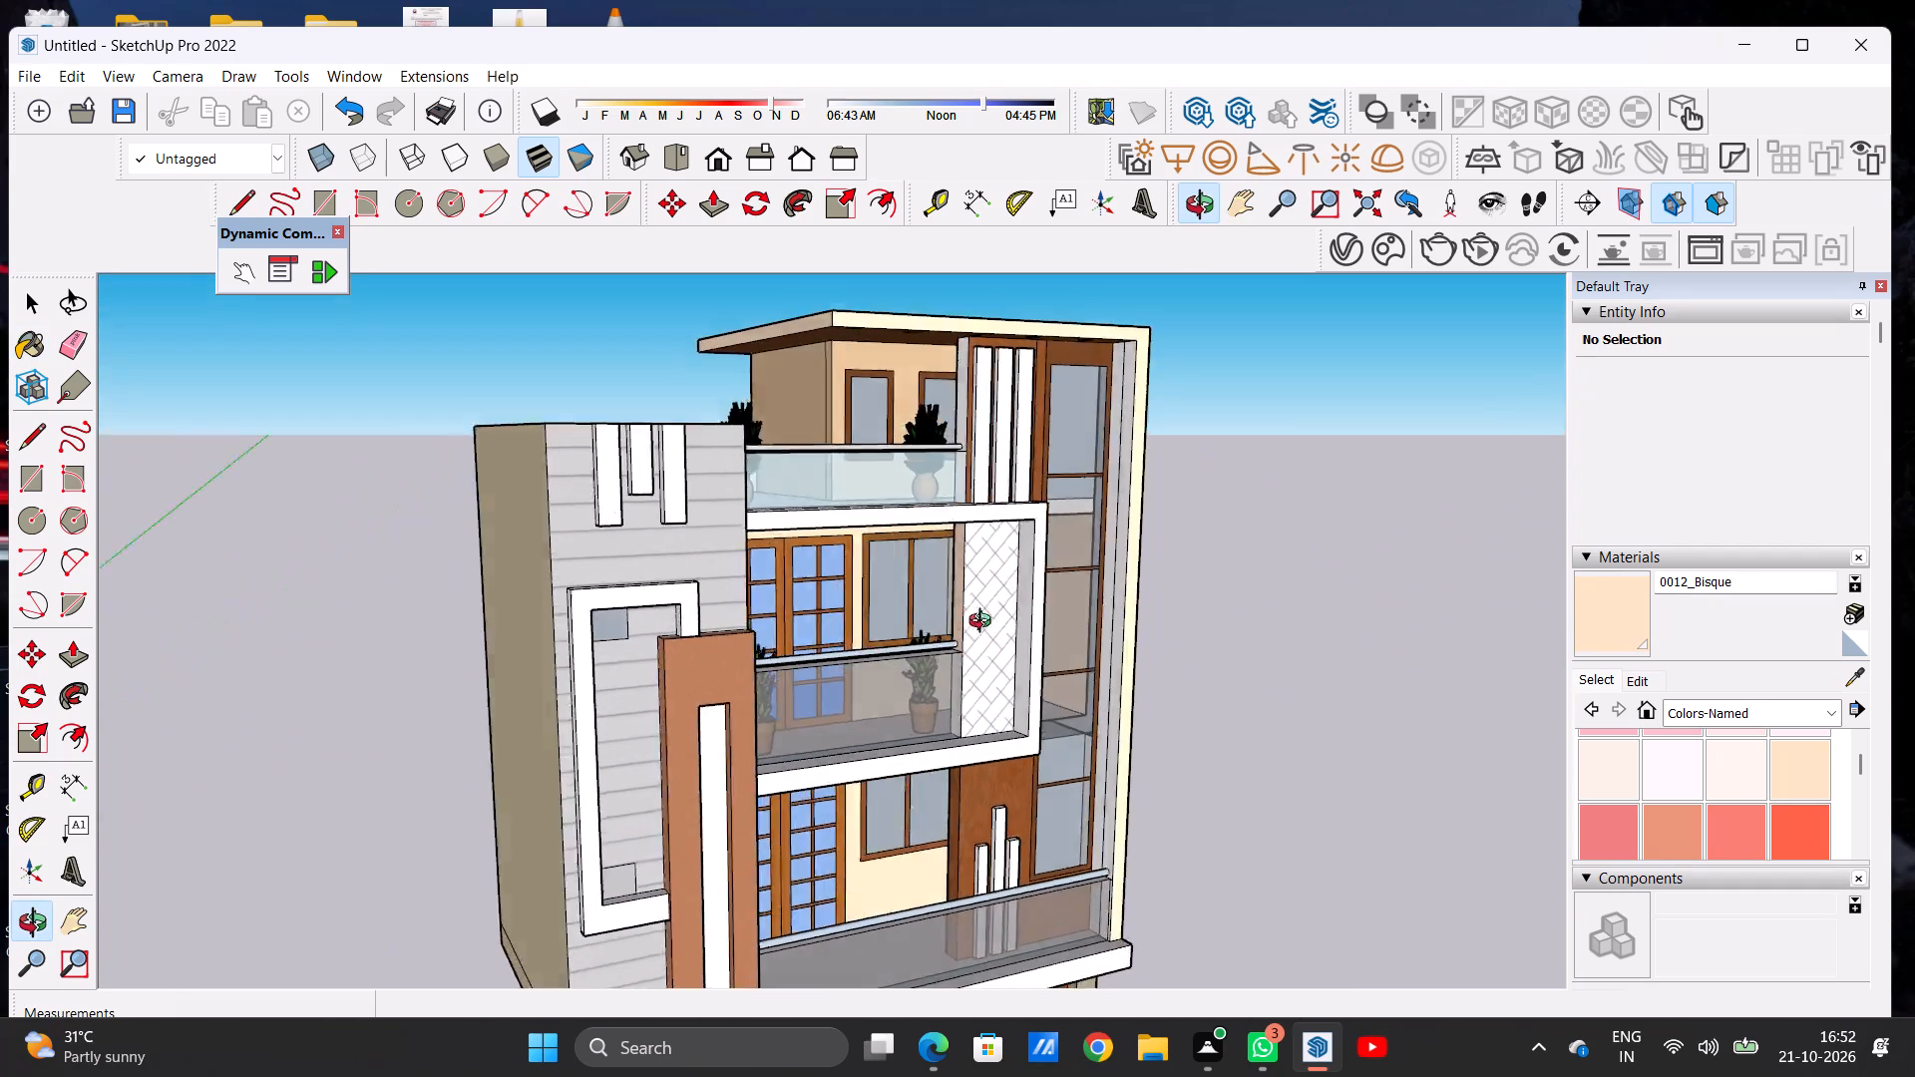
middle_click_drag(984, 623, 1096, 626)
middle_click_drag(686, 584, 294, 648)
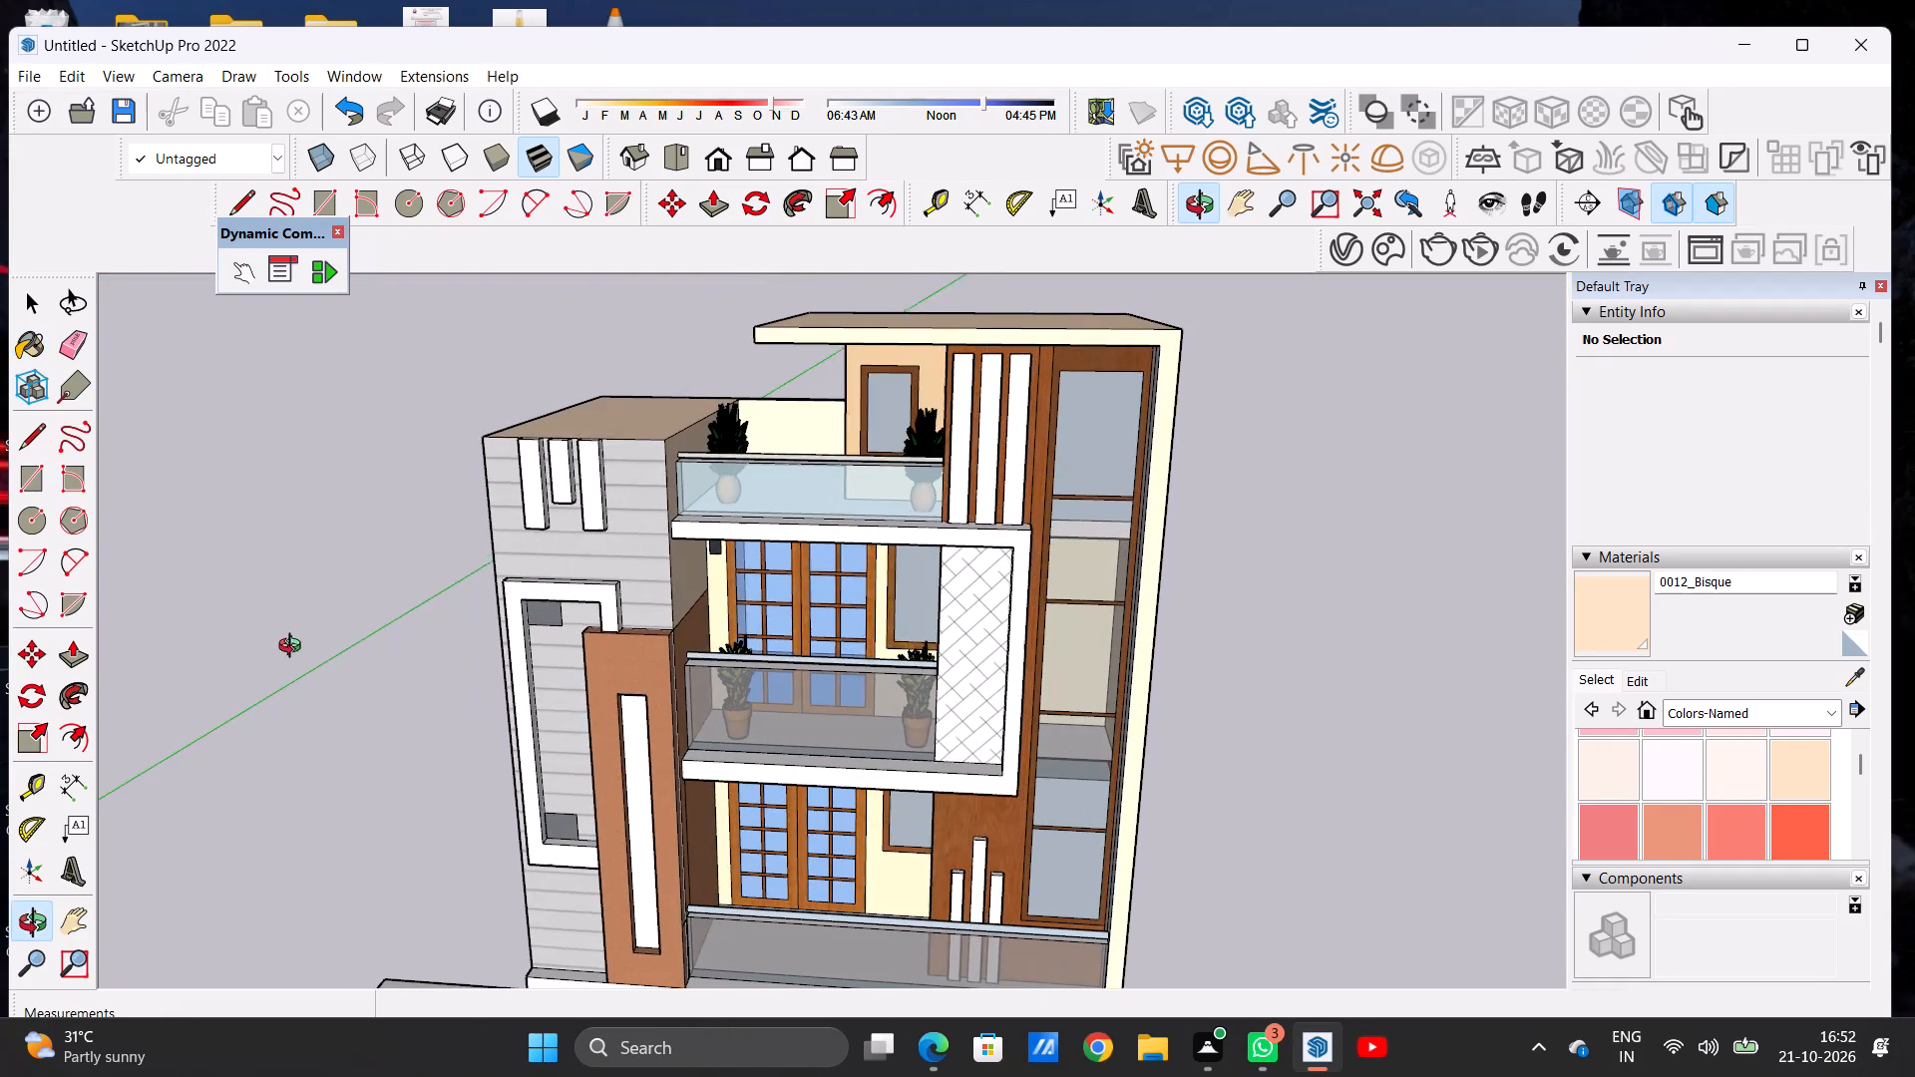
middle_click_drag(294, 648, 293, 648)
scroll(660, 647, "up", 7)
scroll(554, 624, "up", 4)
scroll(551, 622, "down", 2)
scroll(547, 621, "up", 1)
middle_click_drag(397, 597, 461, 545)
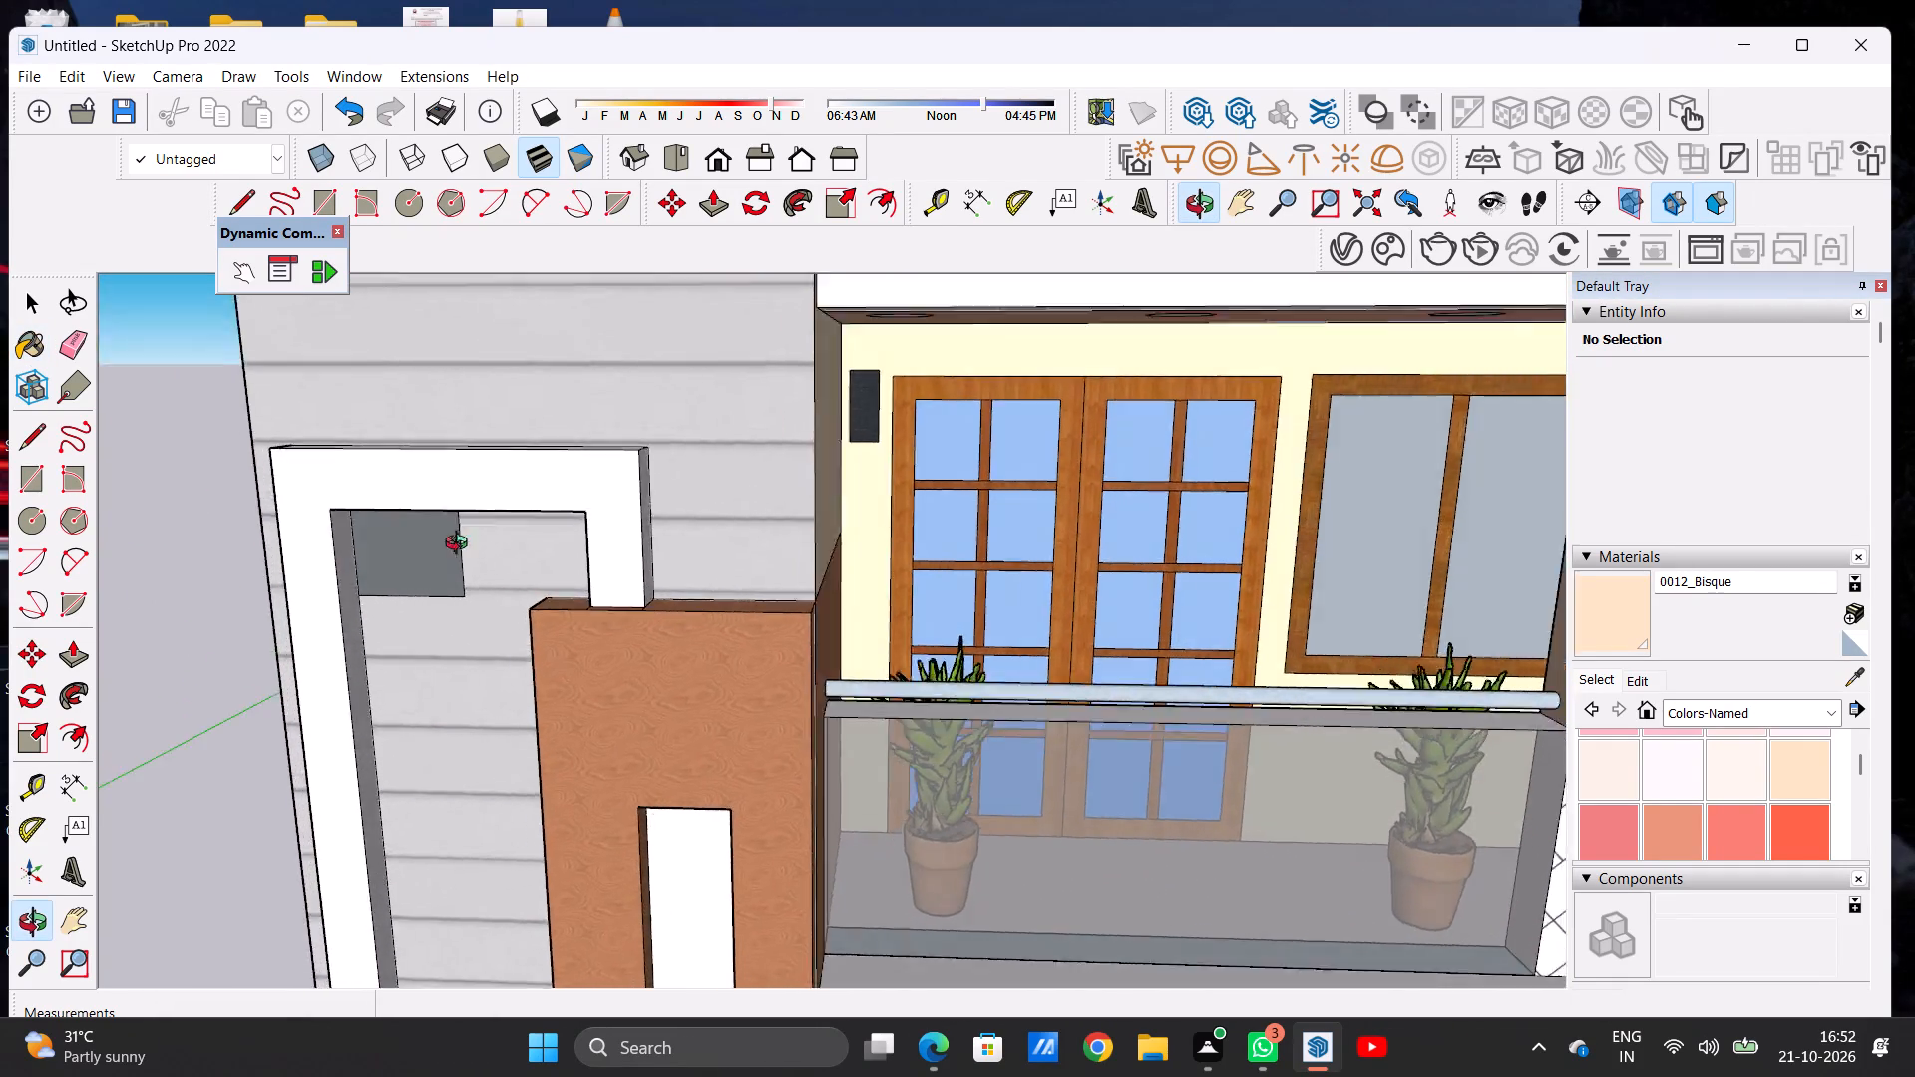
Examine the front facade from the roof down to the garage doors and entrance steps, including both balconies.
middle_click_drag(461, 545, 468, 551)
scroll(574, 550, "down", 7)
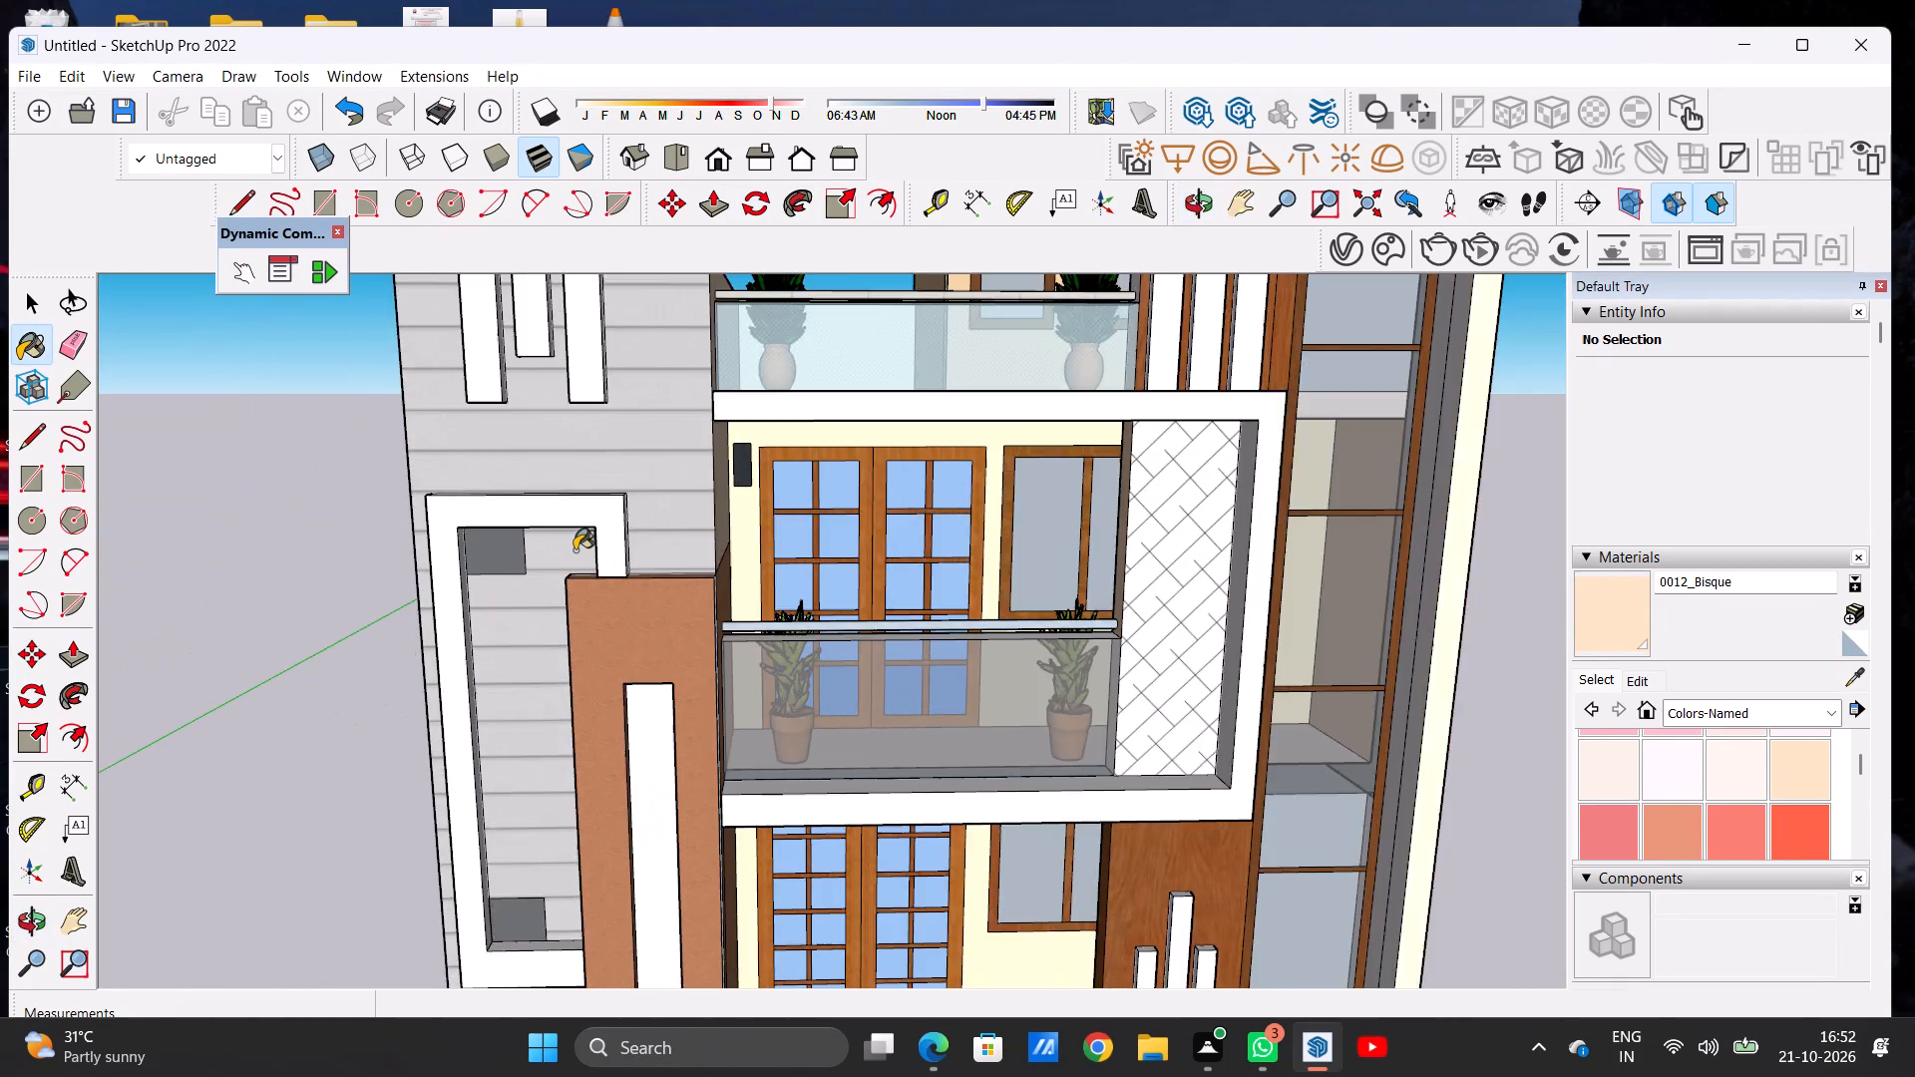
scroll(574, 550, "down", 4)
scroll(531, 618, "down", 6)
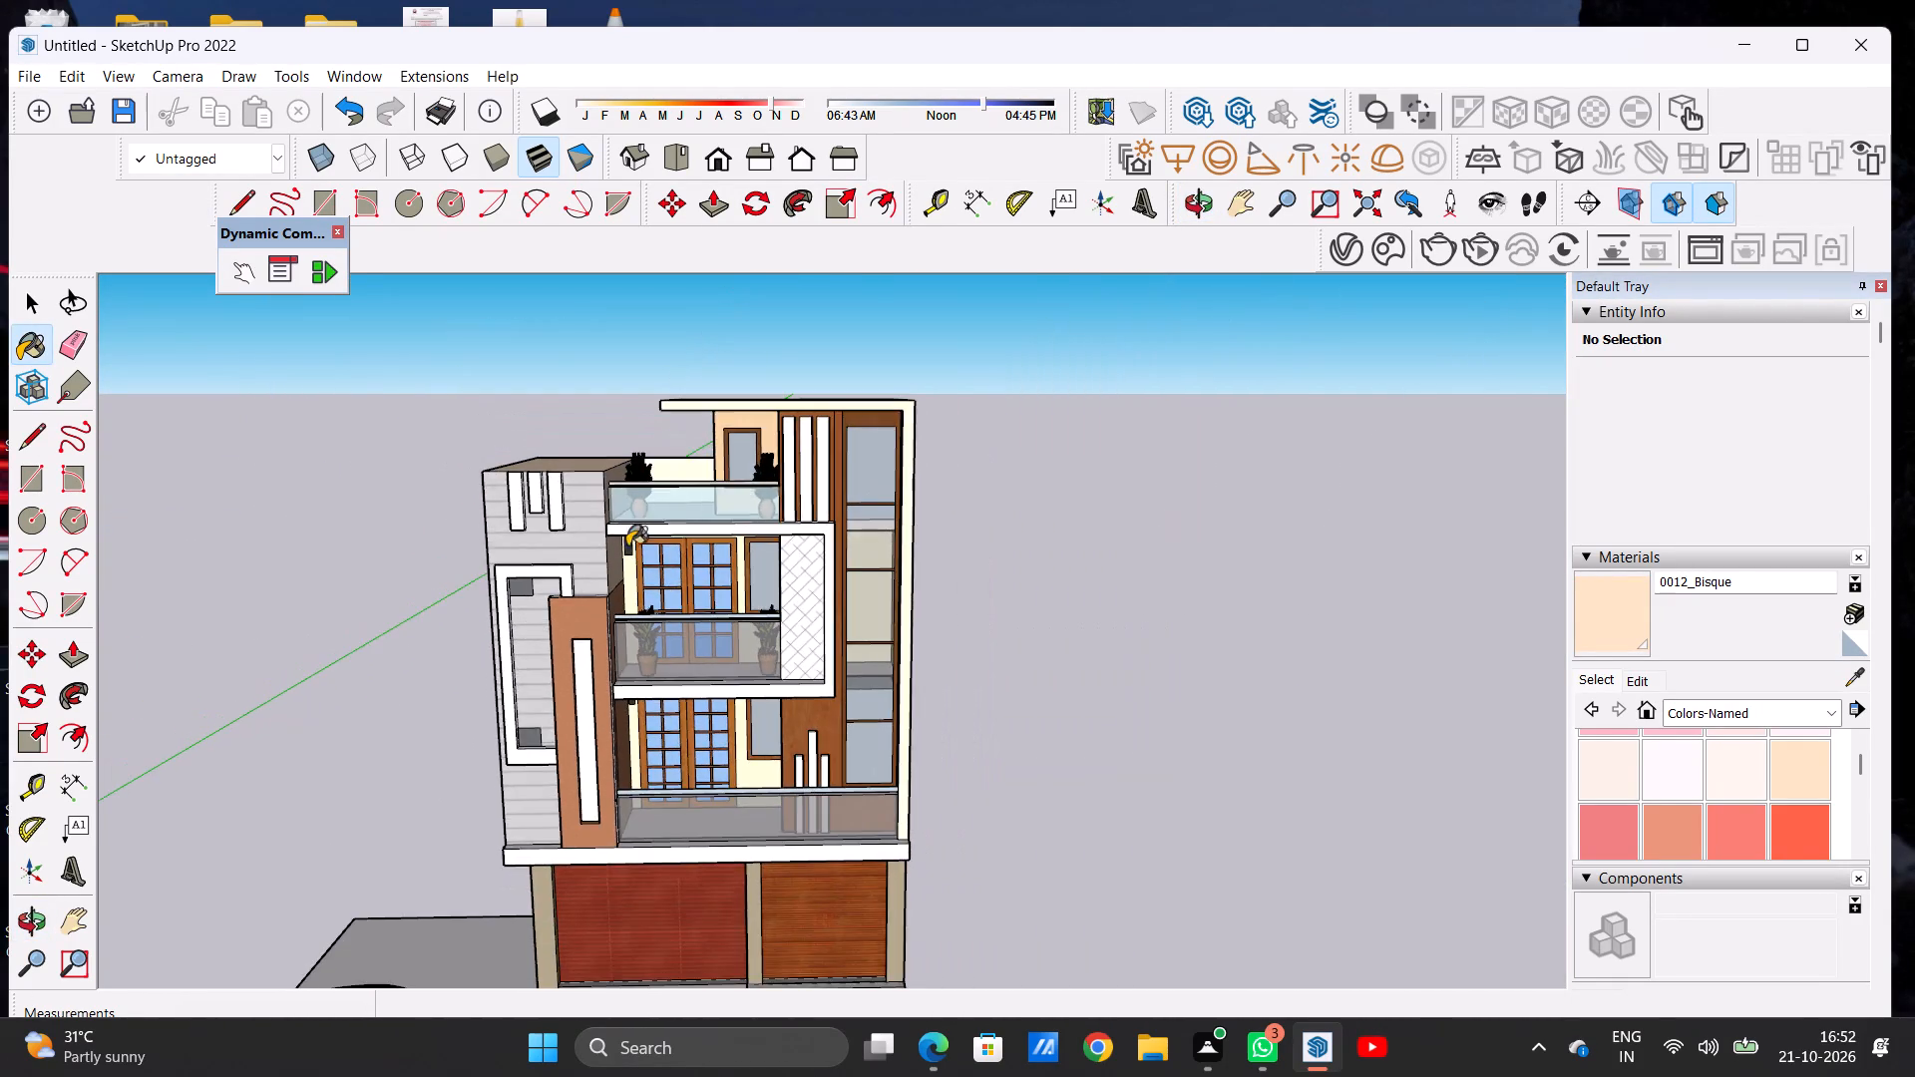
scroll(656, 516, "down", 16)
scroll(675, 687, "up", 11)
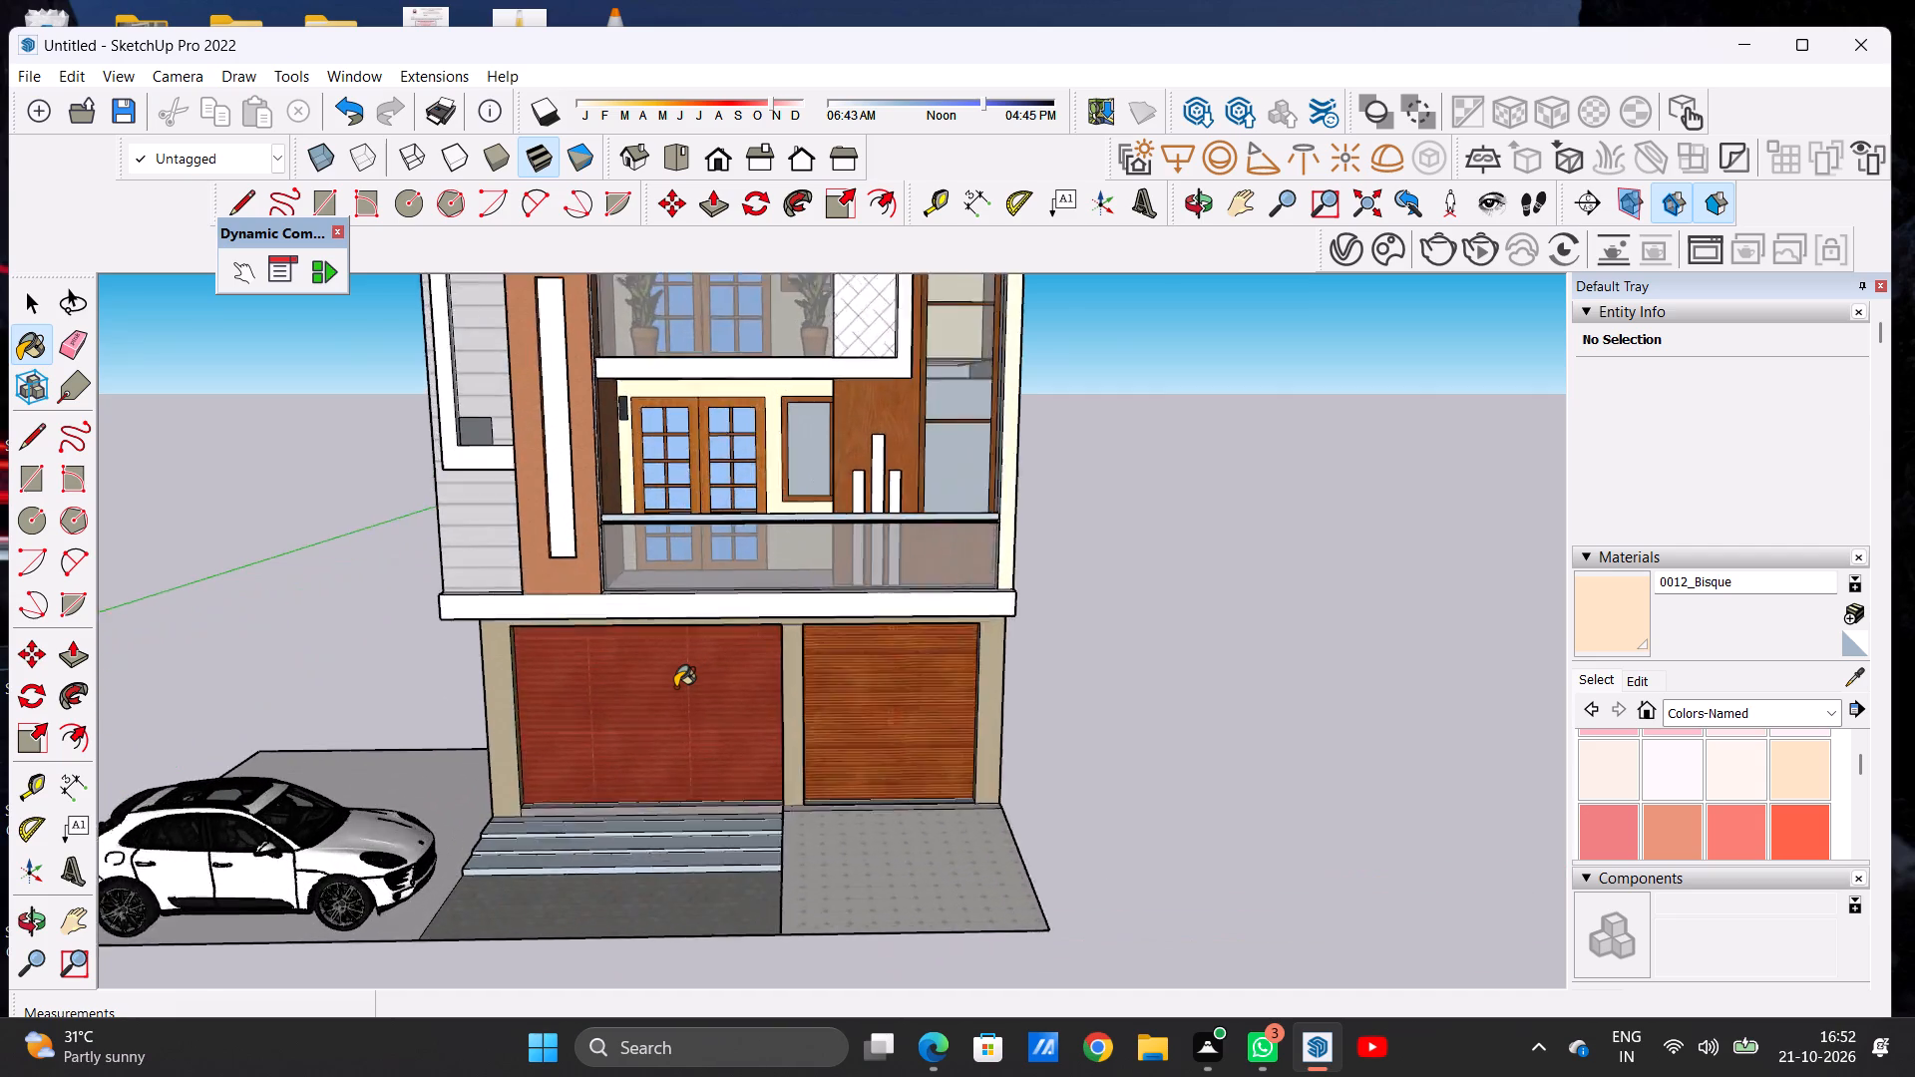
scroll(675, 687, "up", 3)
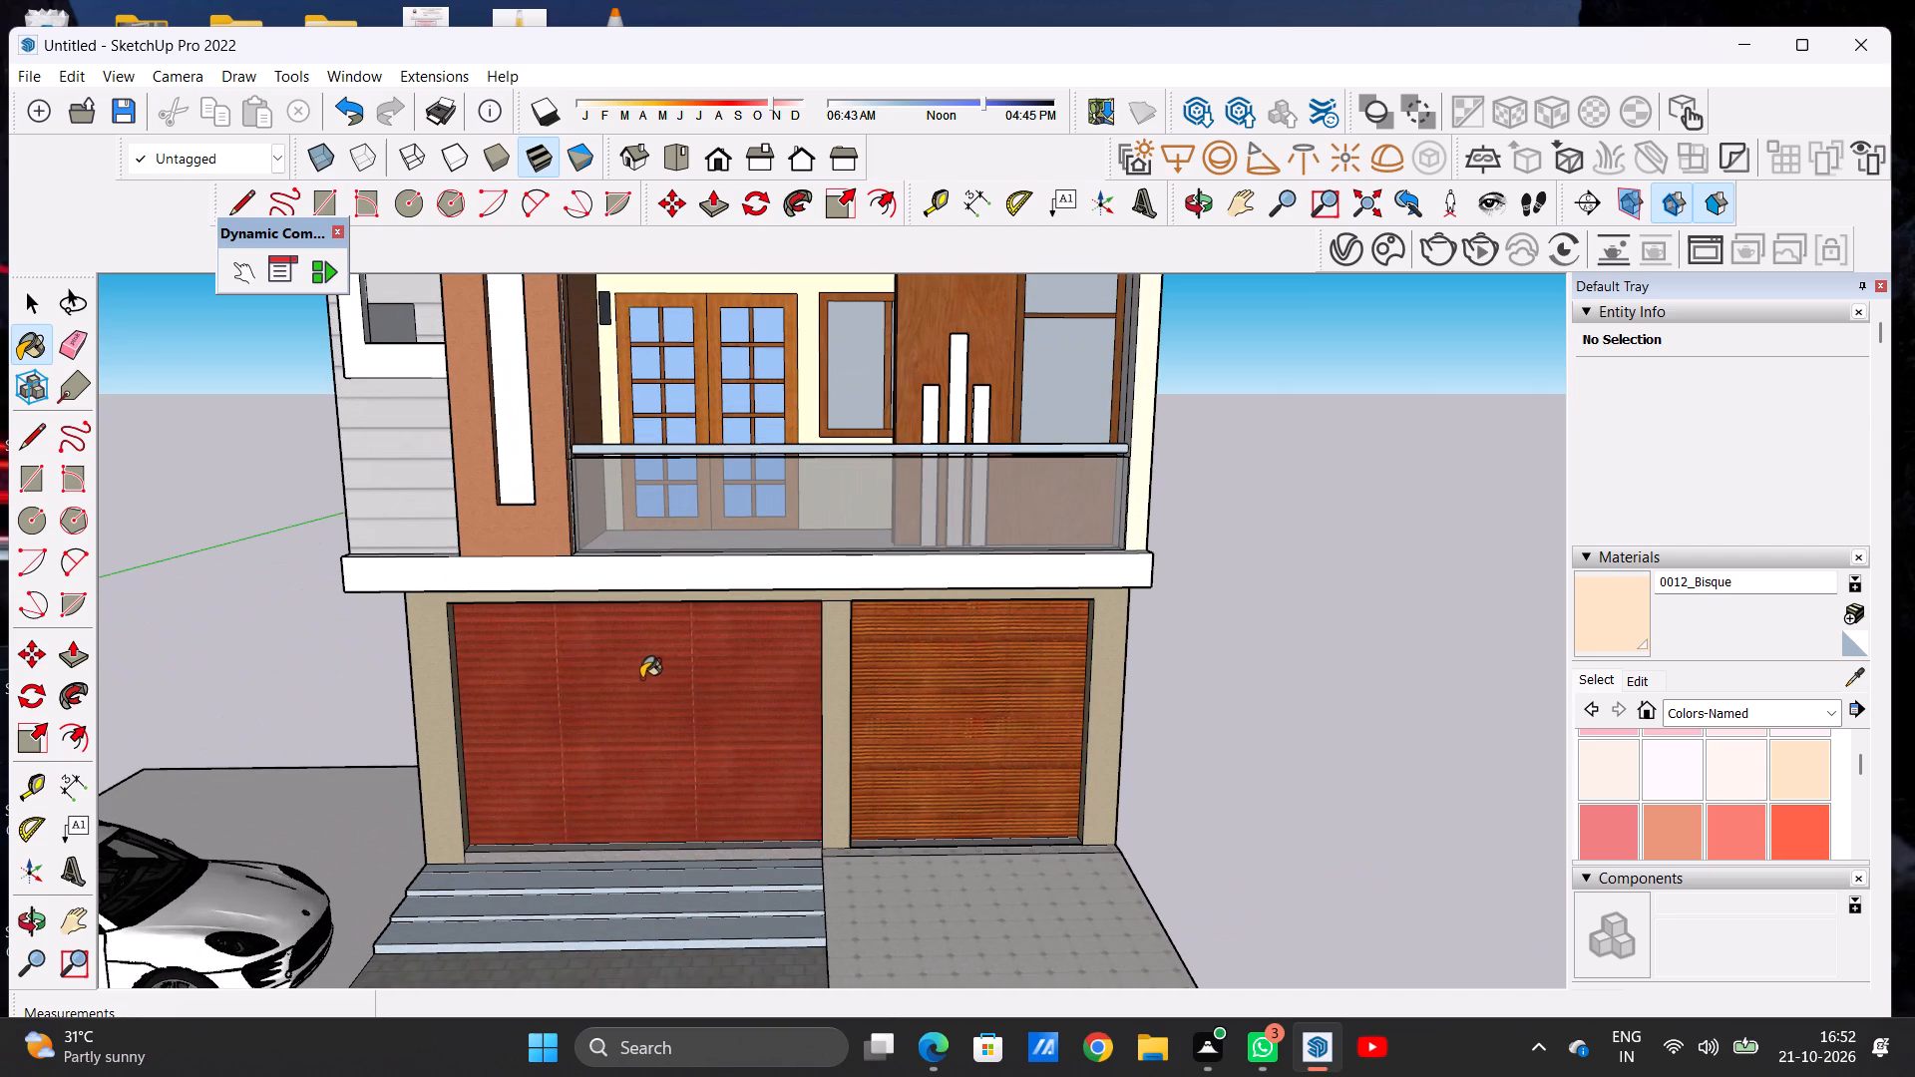
key("space")
scroll(560, 650, "down", 7)
scroll(642, 697, "down", 6)
middle_click_drag(658, 743, 656, 693)
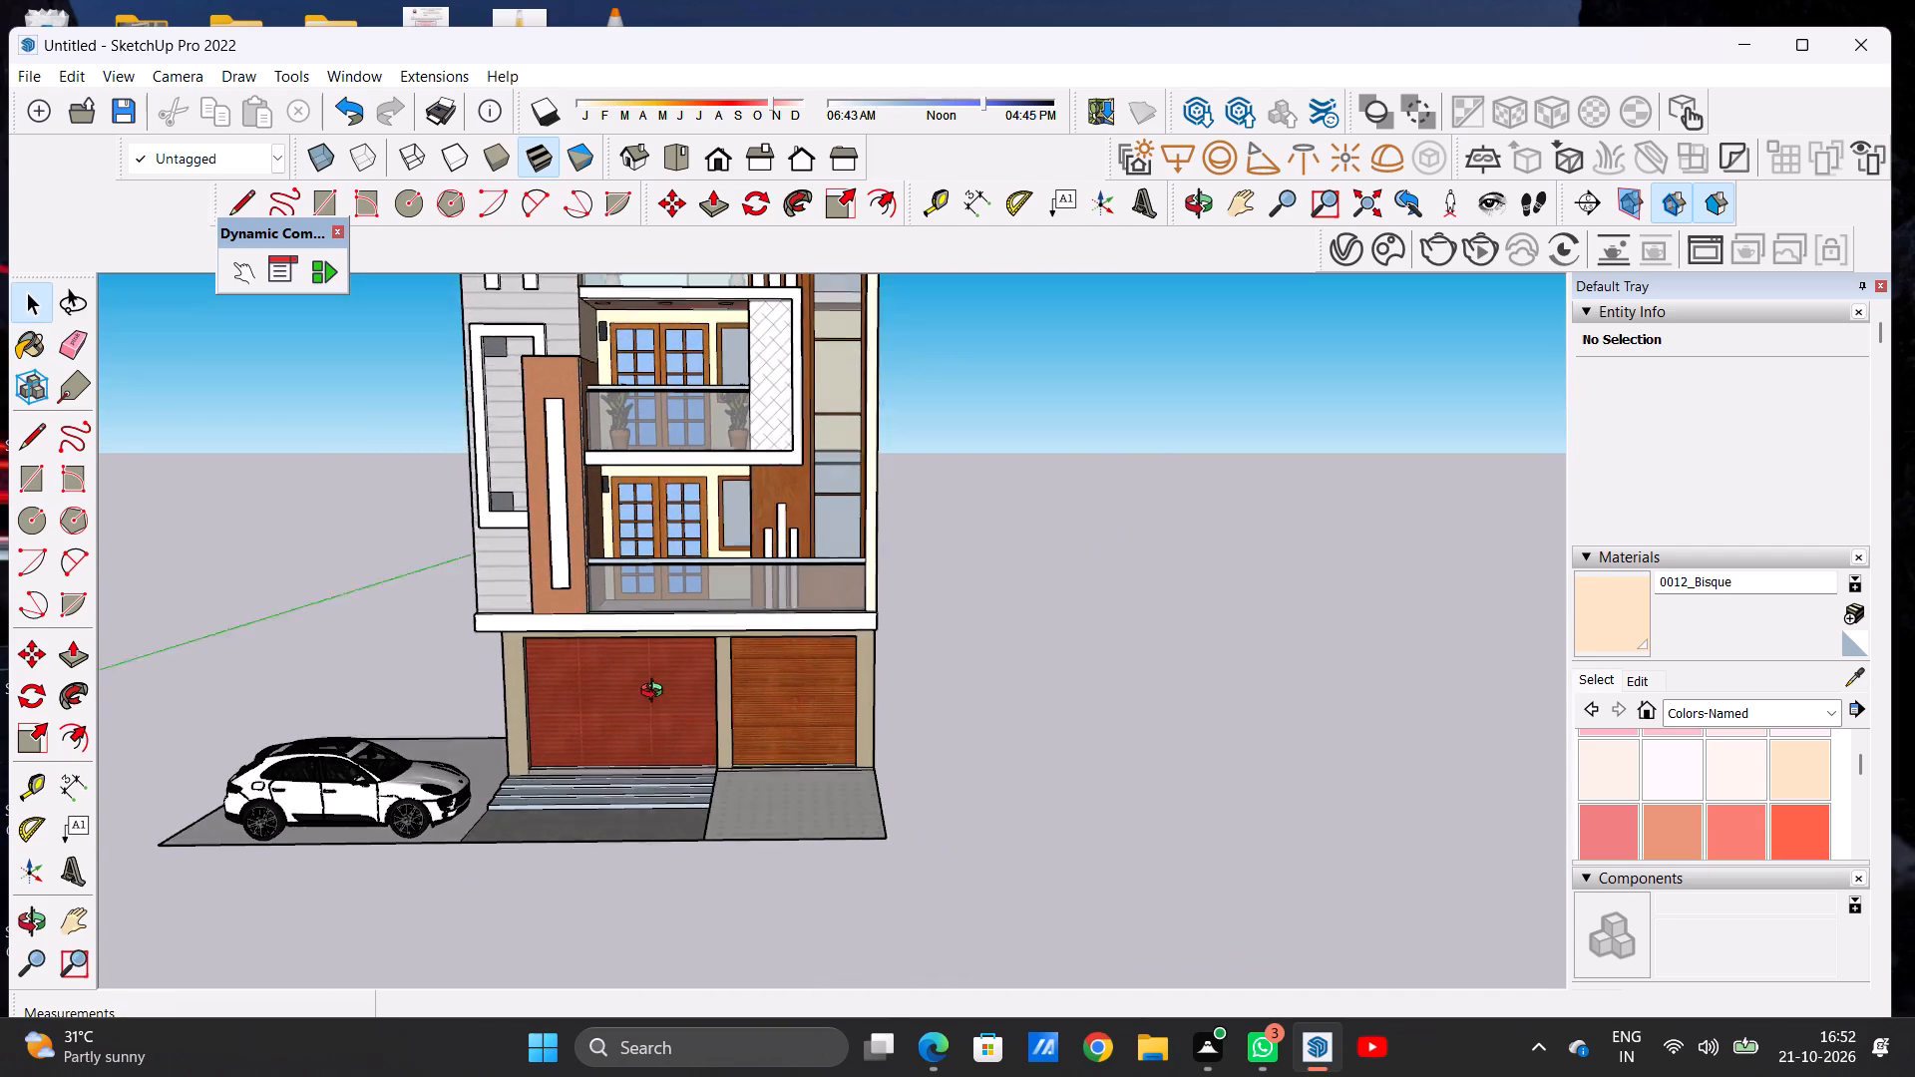
middle_click_drag(656, 693, 656, 681)
scroll(656, 681, "up", 2)
scroll(656, 681, "down", 1)
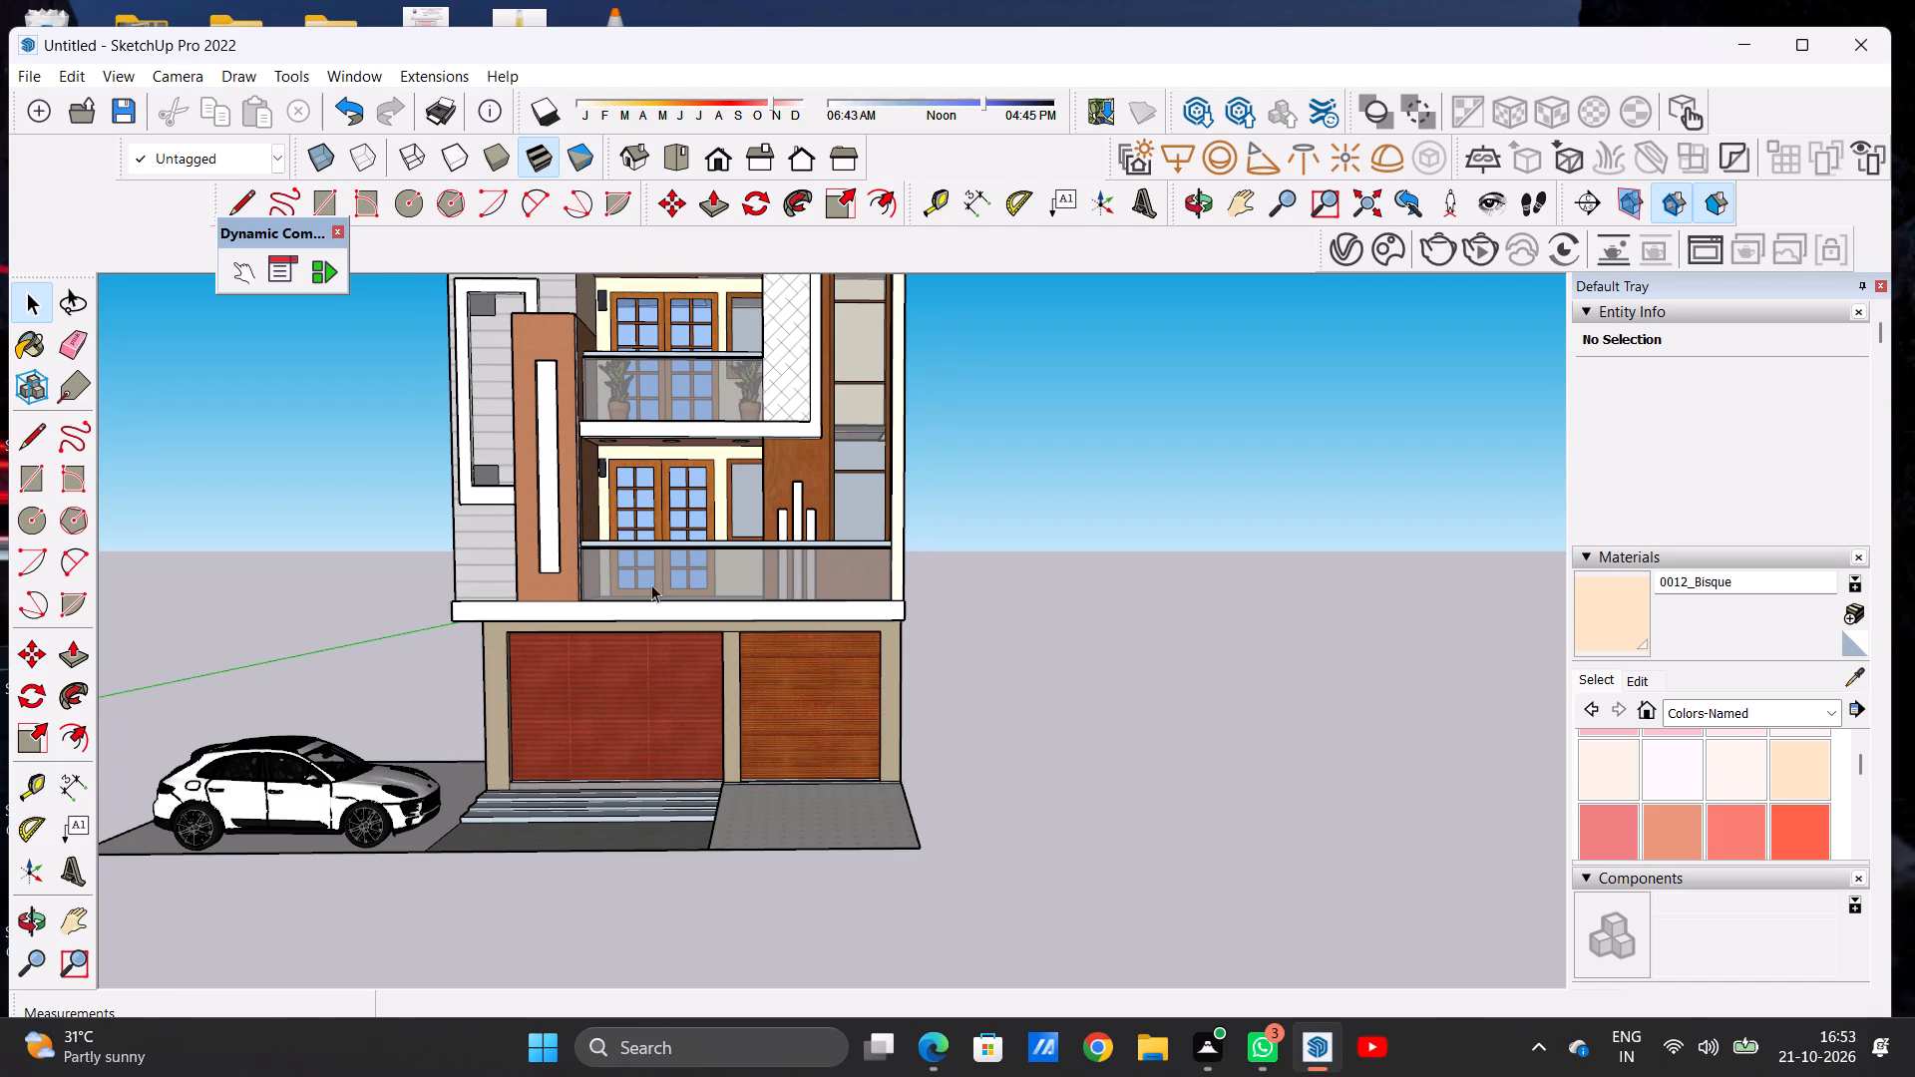
scroll(664, 628, "down", 7)
scroll(783, 510, "up", 5)
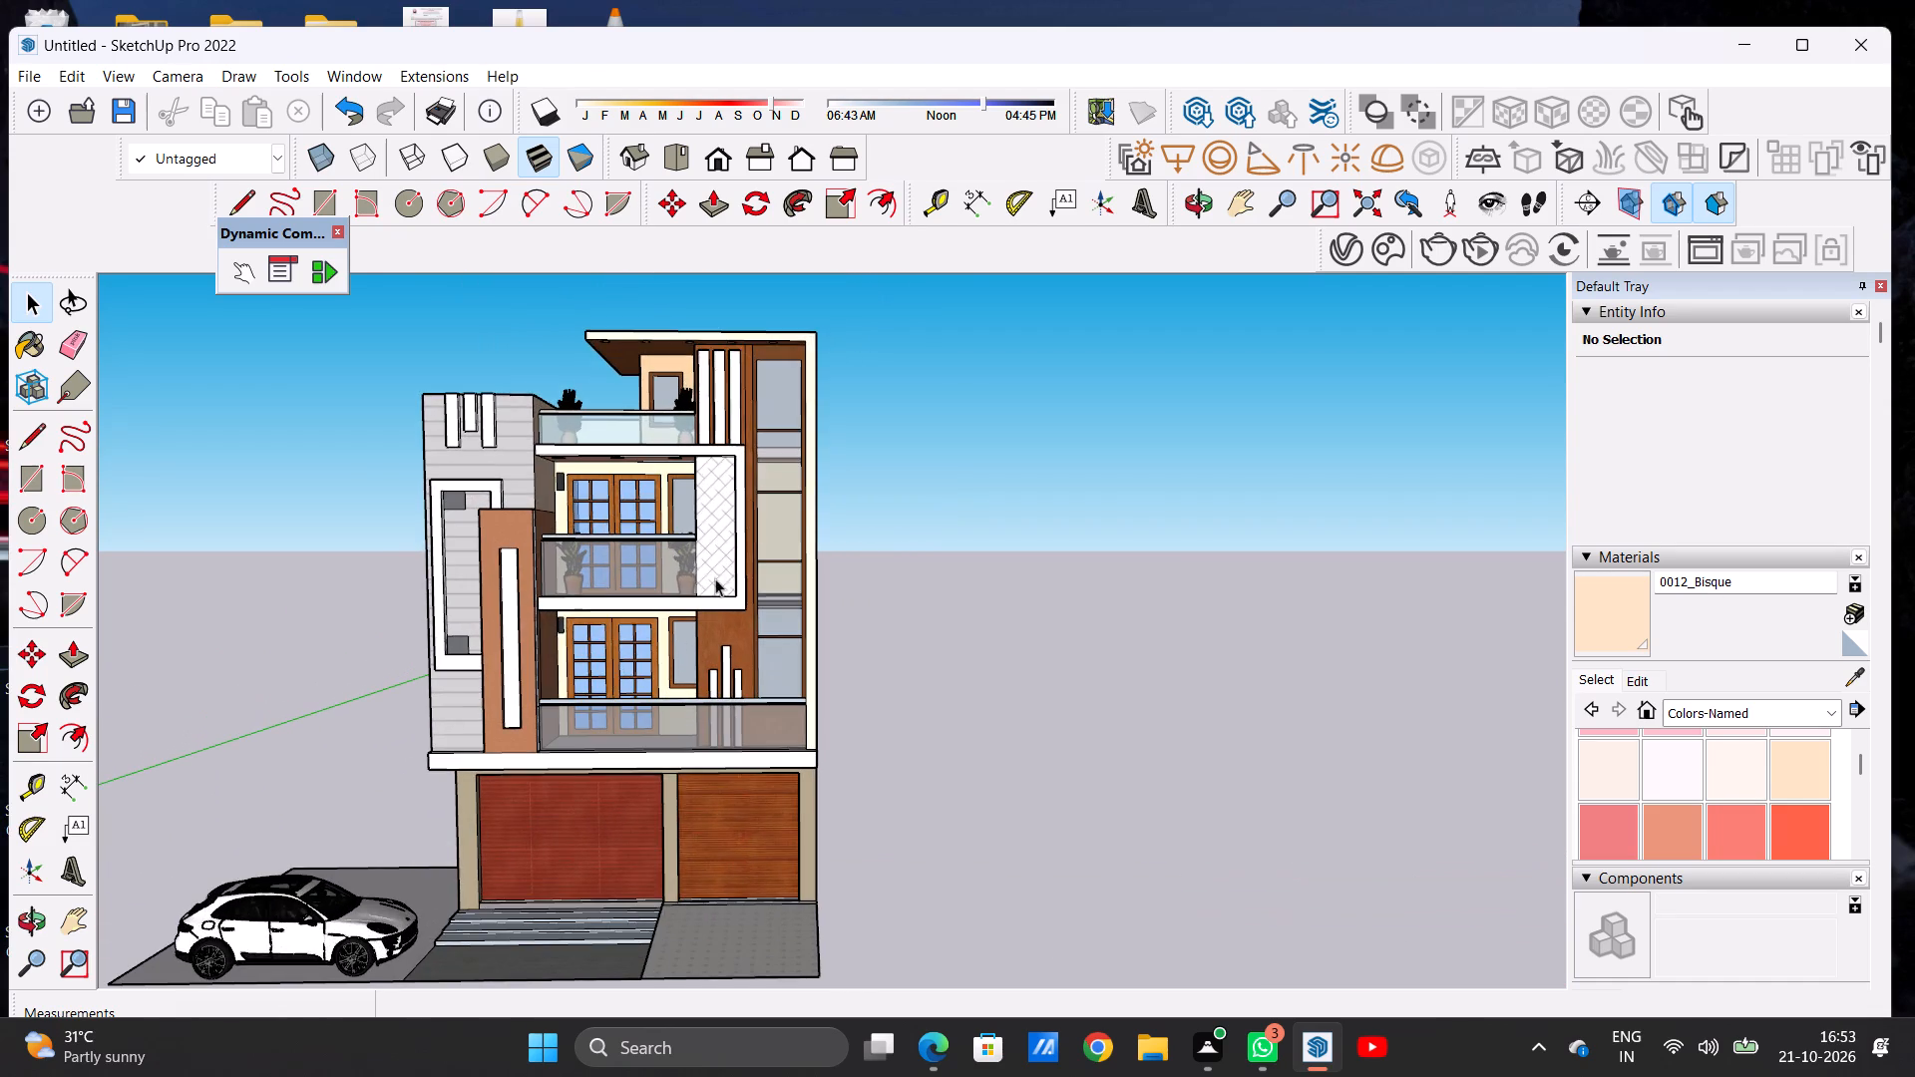
scroll(589, 724, "up", 5)
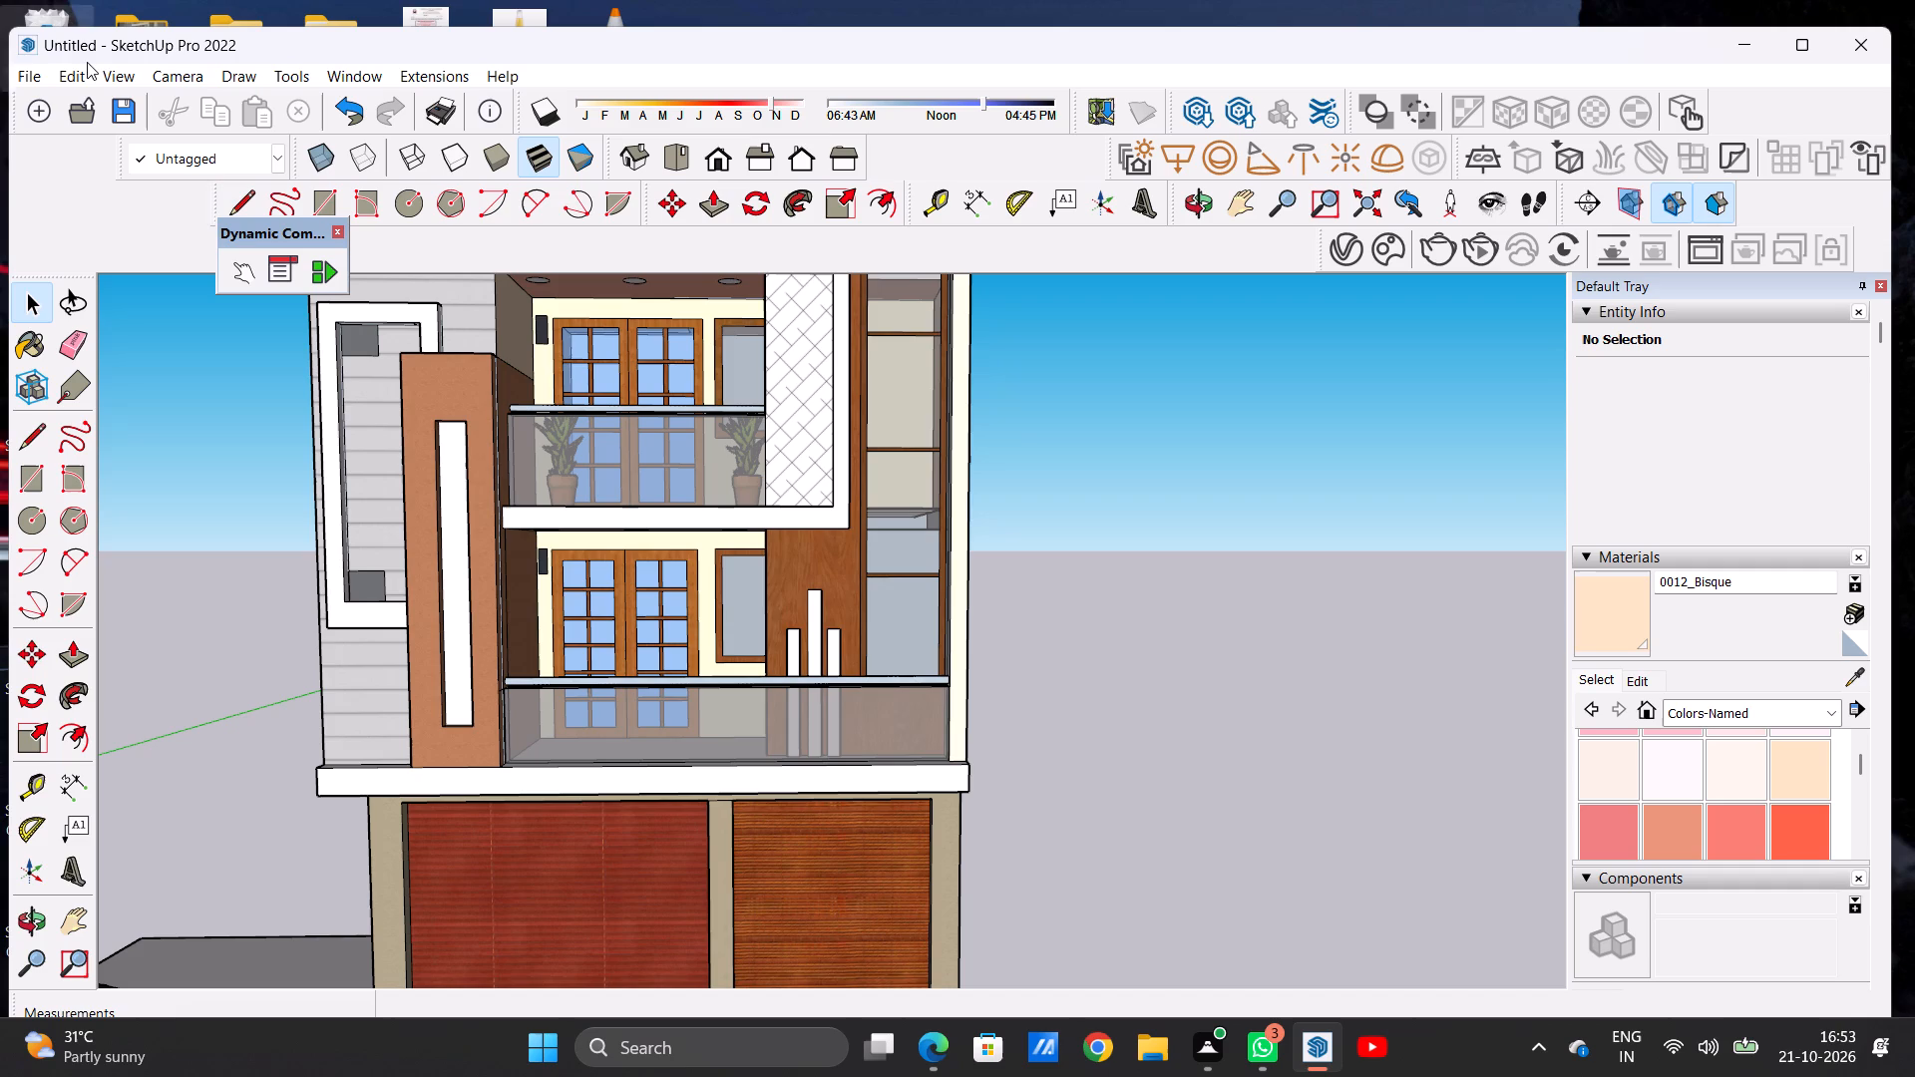
Import the chau+cay potted plant model from the Downloads folder.
left_click(37, 75)
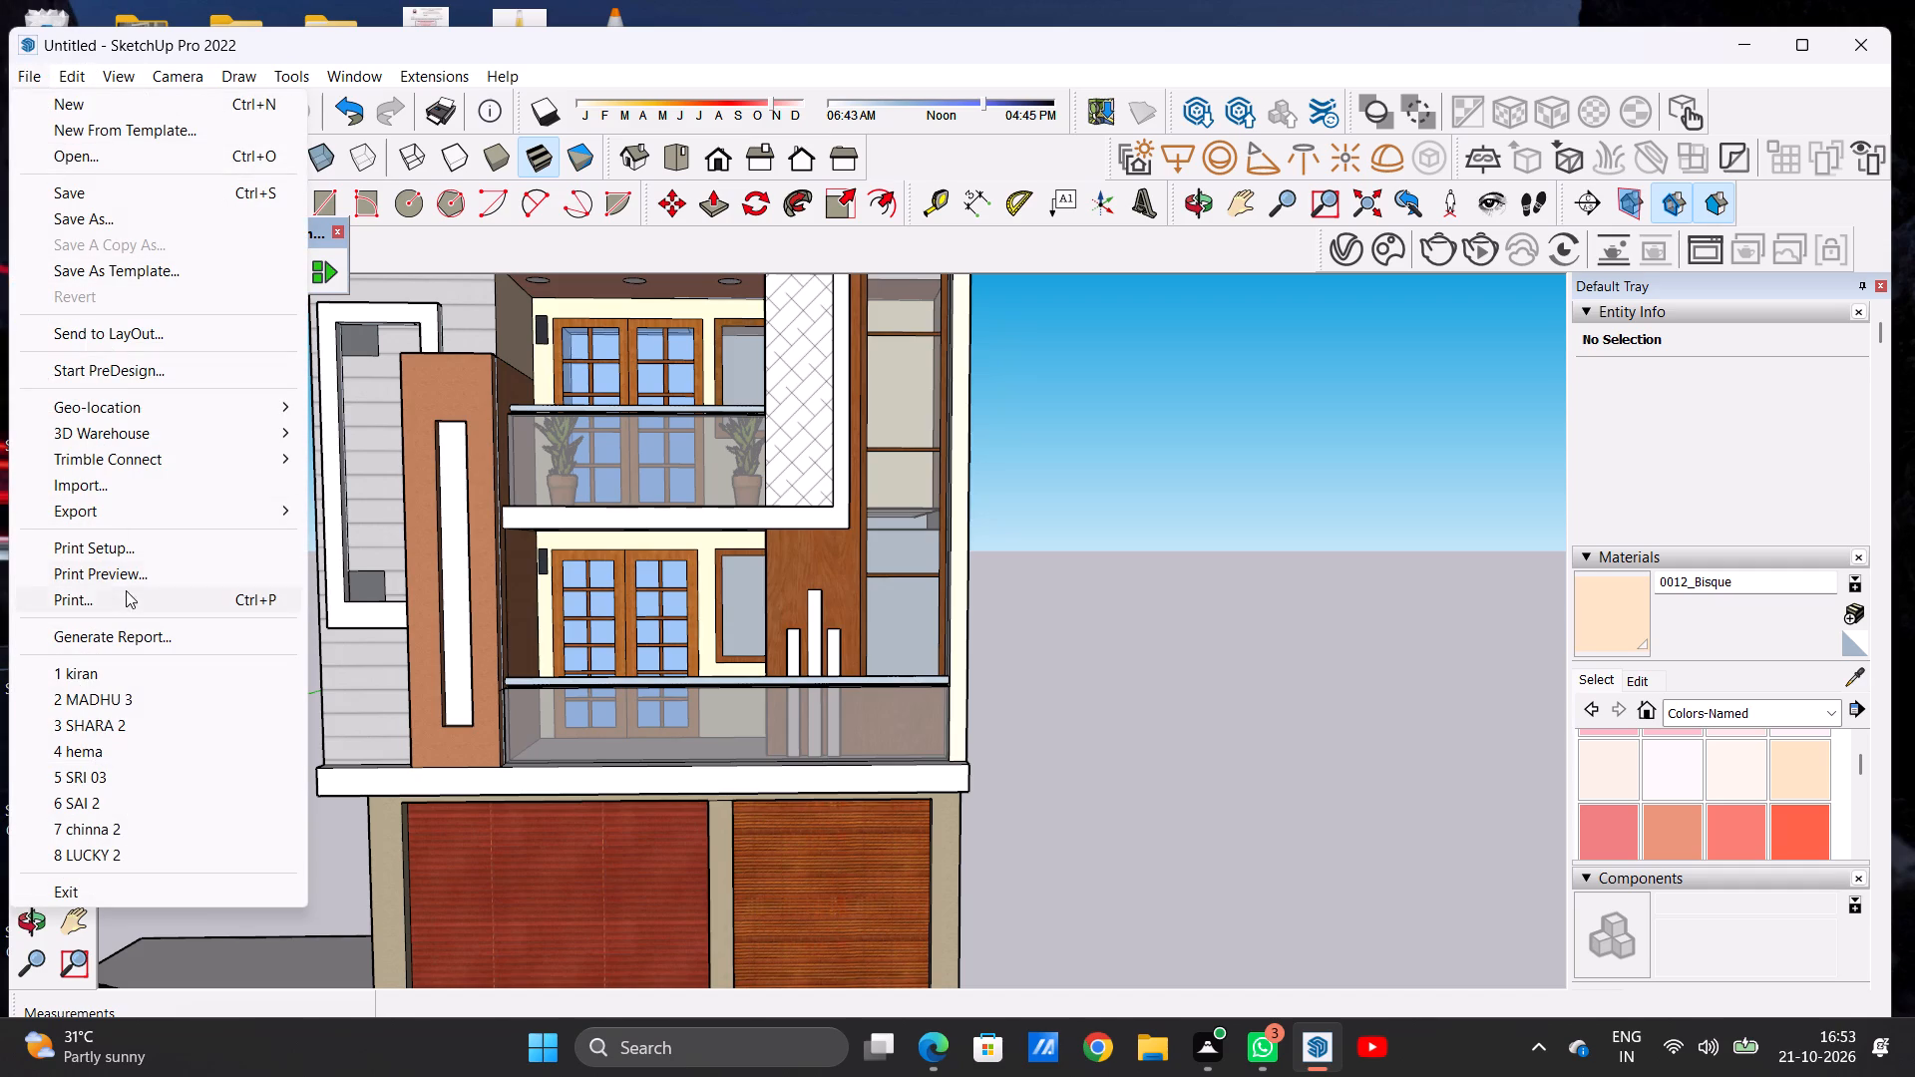
left_click(173, 497)
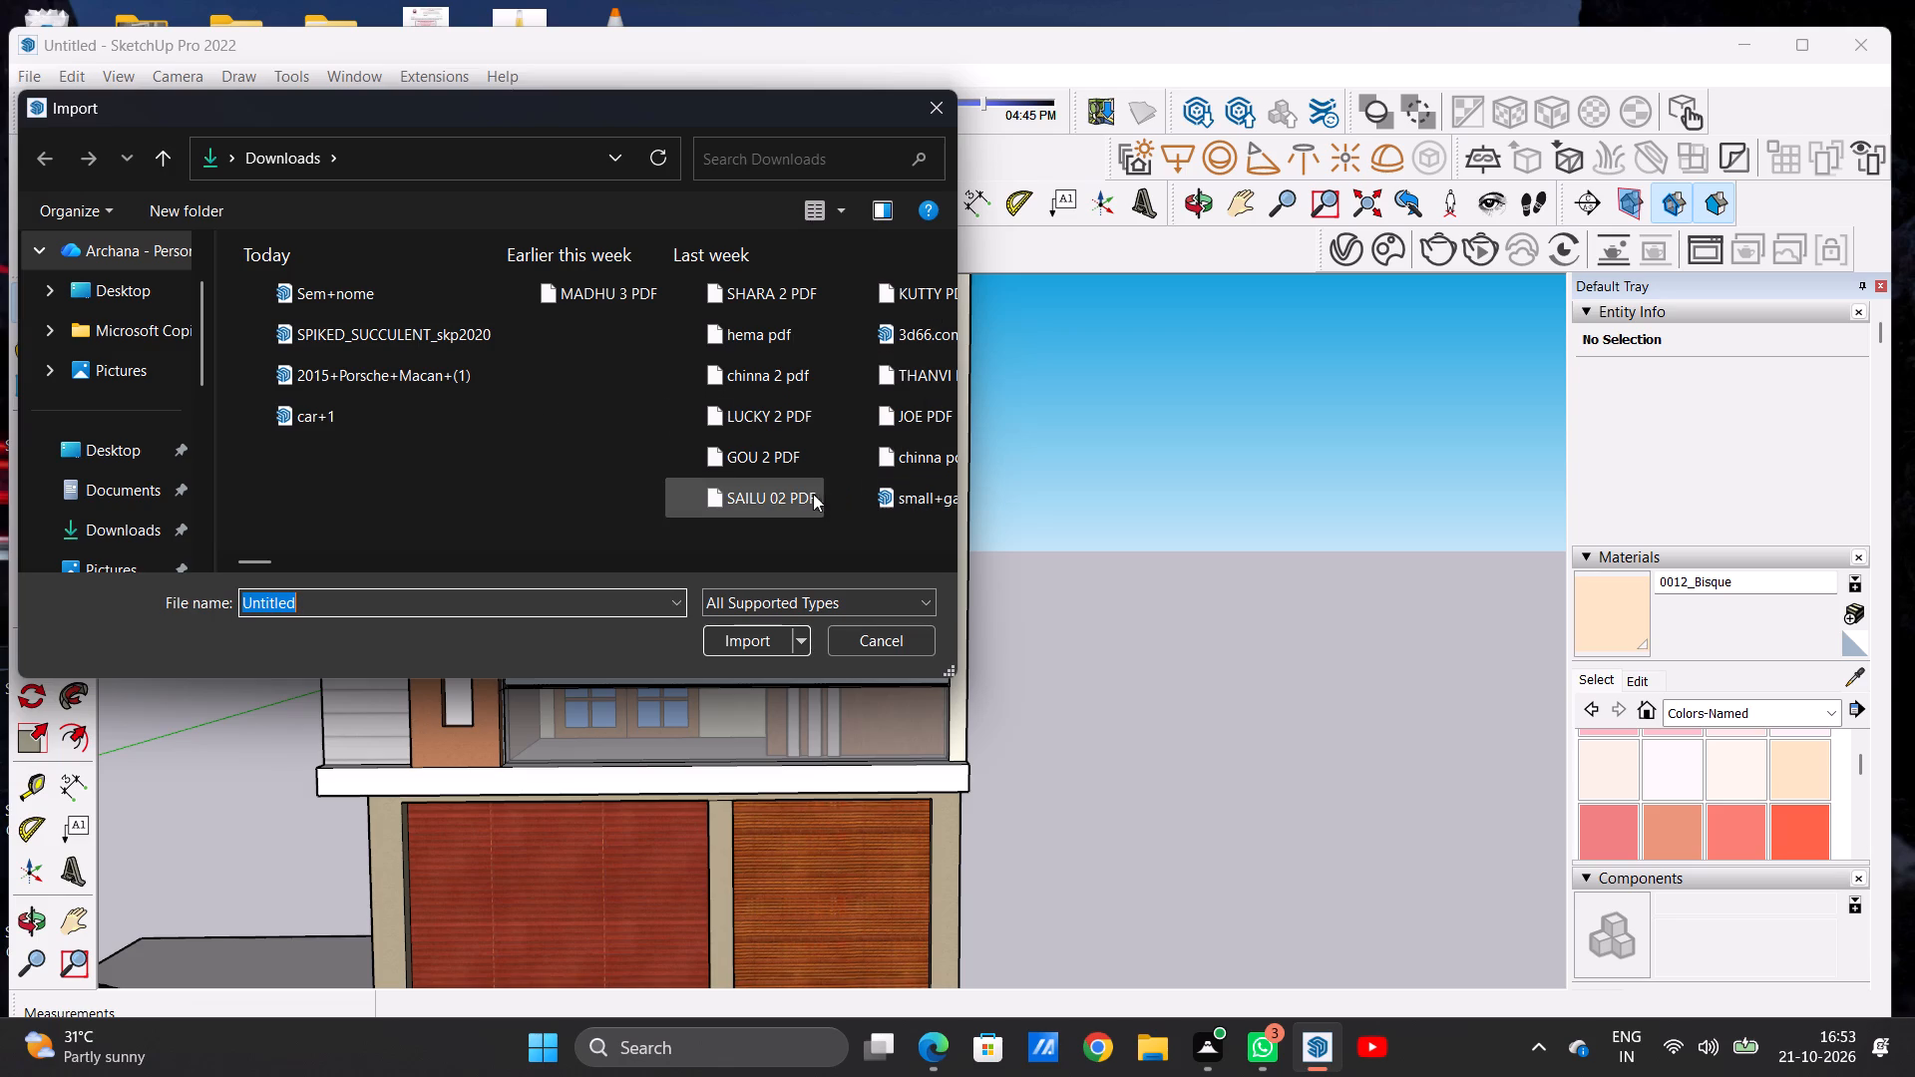
scroll(650, 439, "down", 1)
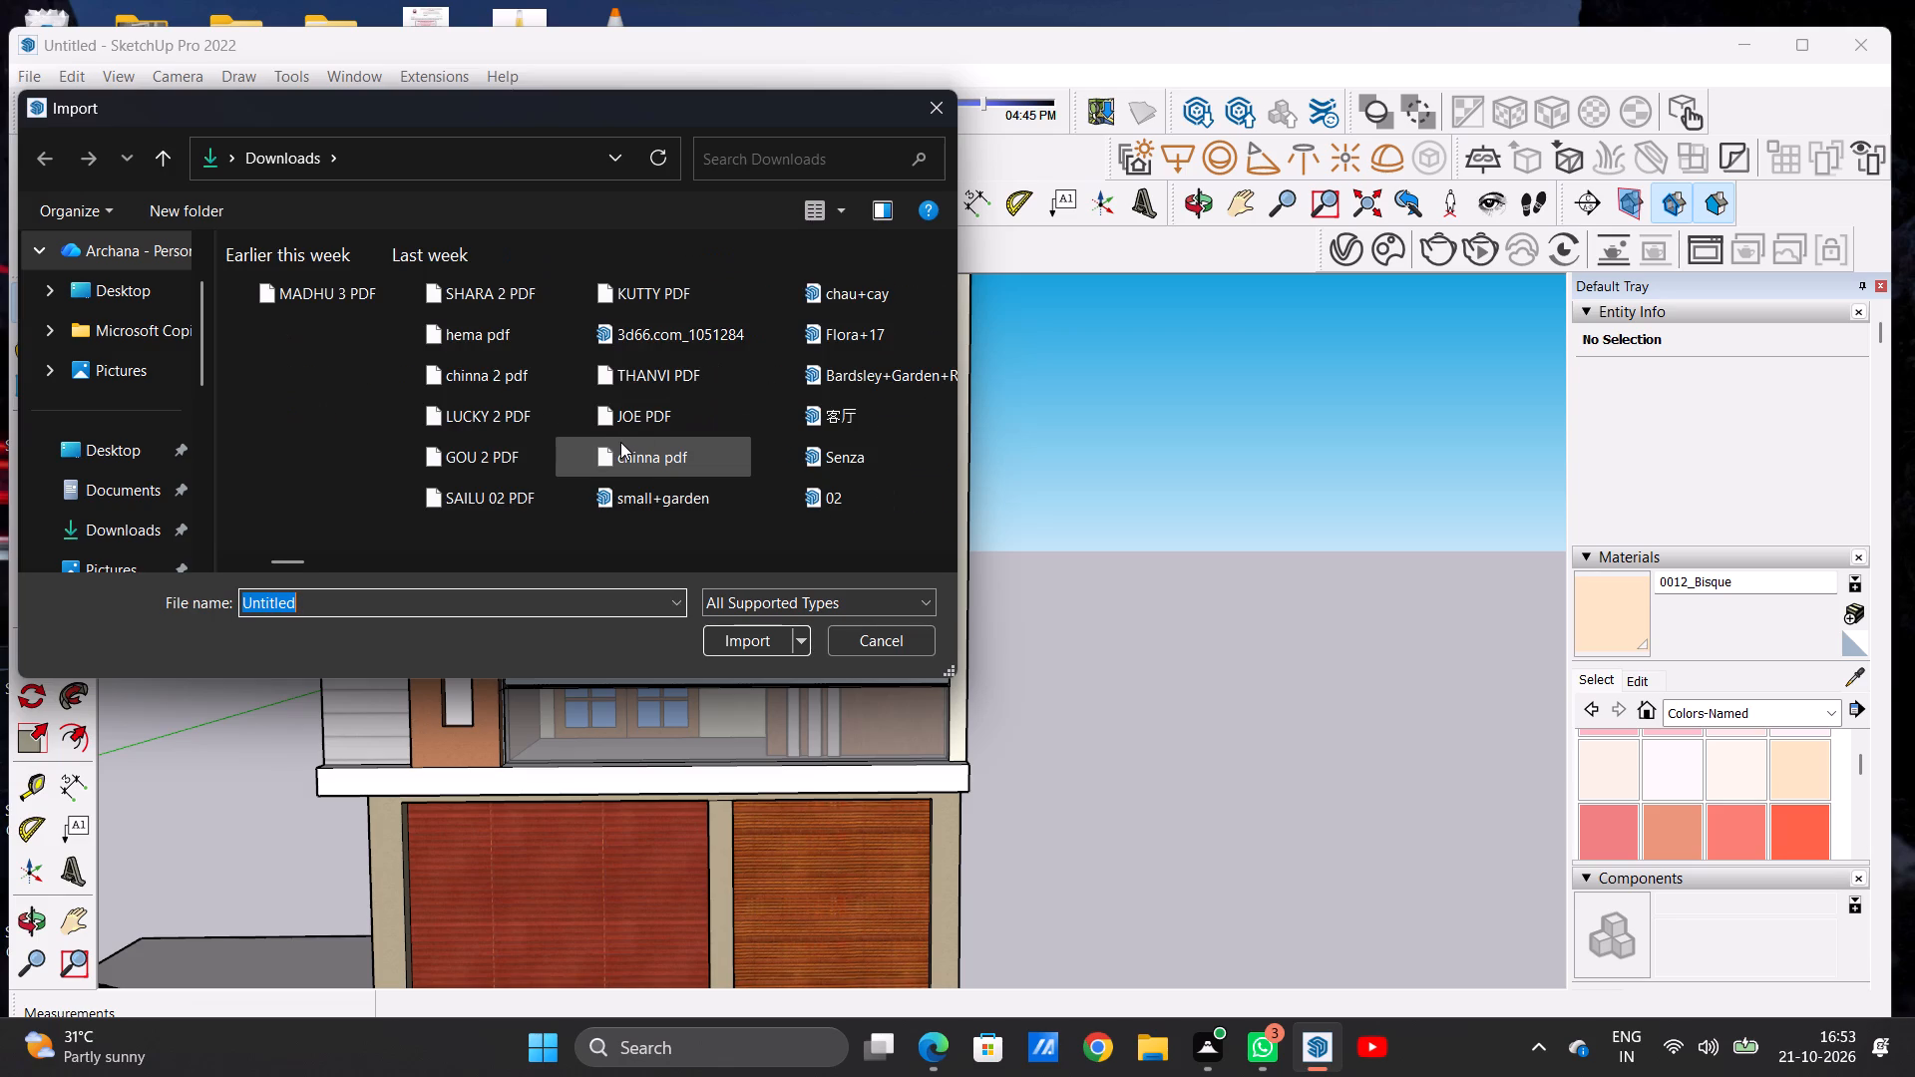
double_click(861, 296)
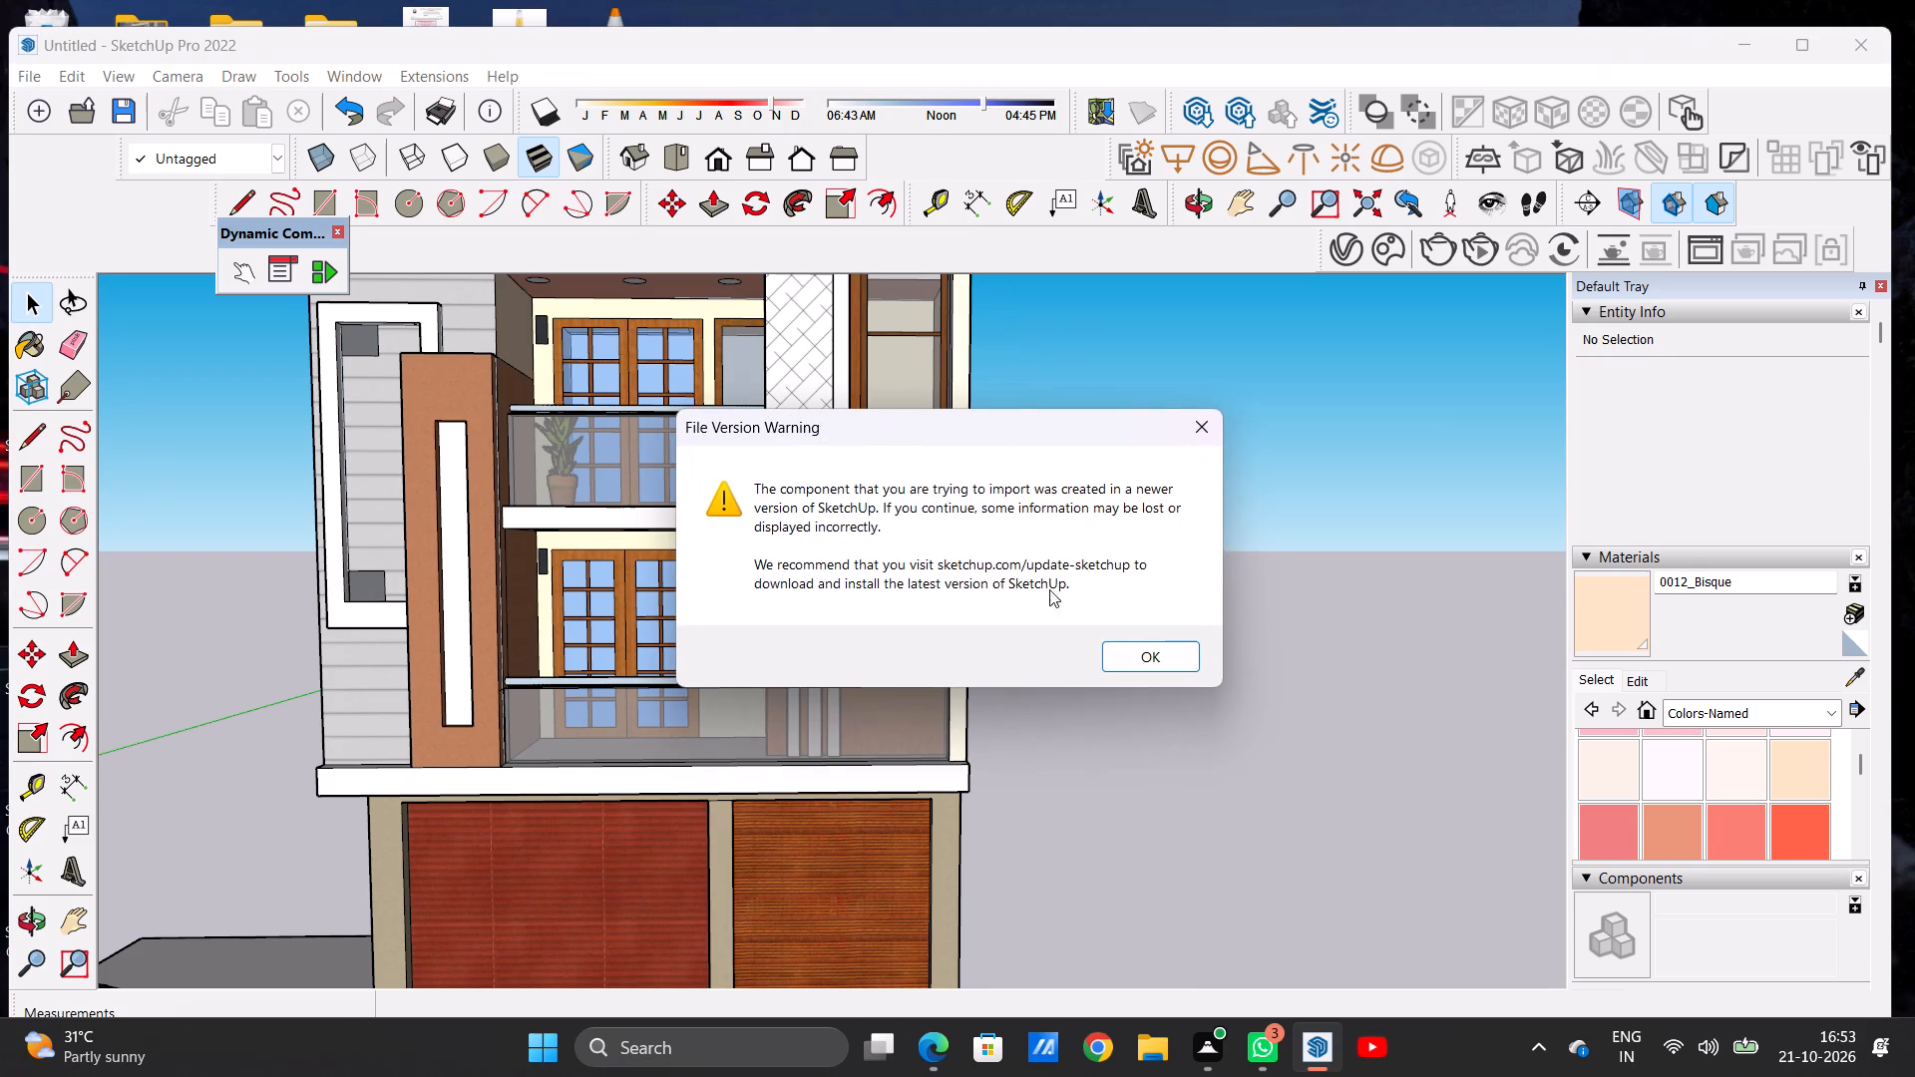
left_click(1124, 664)
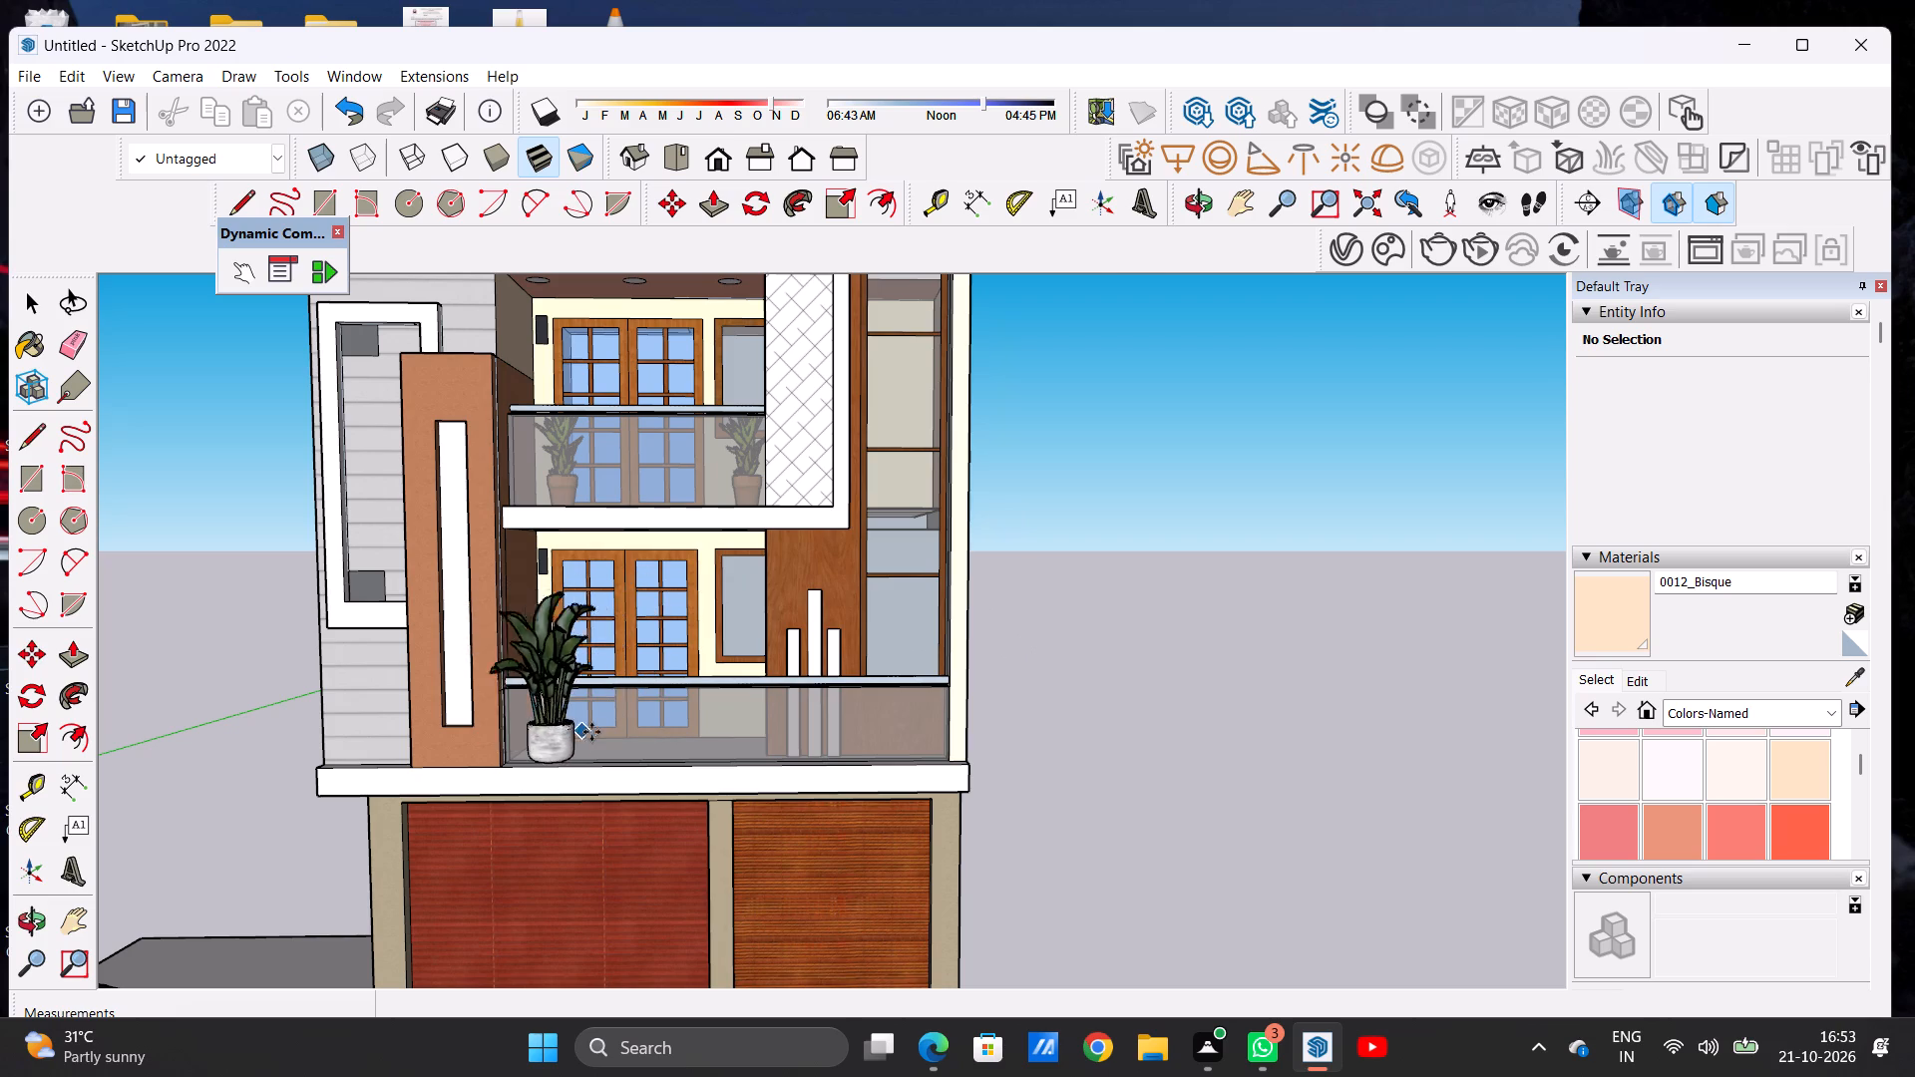
Place the imported potted plant by the glass railing of the lowest balcony, above the garage doors.
scroll(591, 732, "up", 12)
middle_click_drag(665, 550, 653, 632)
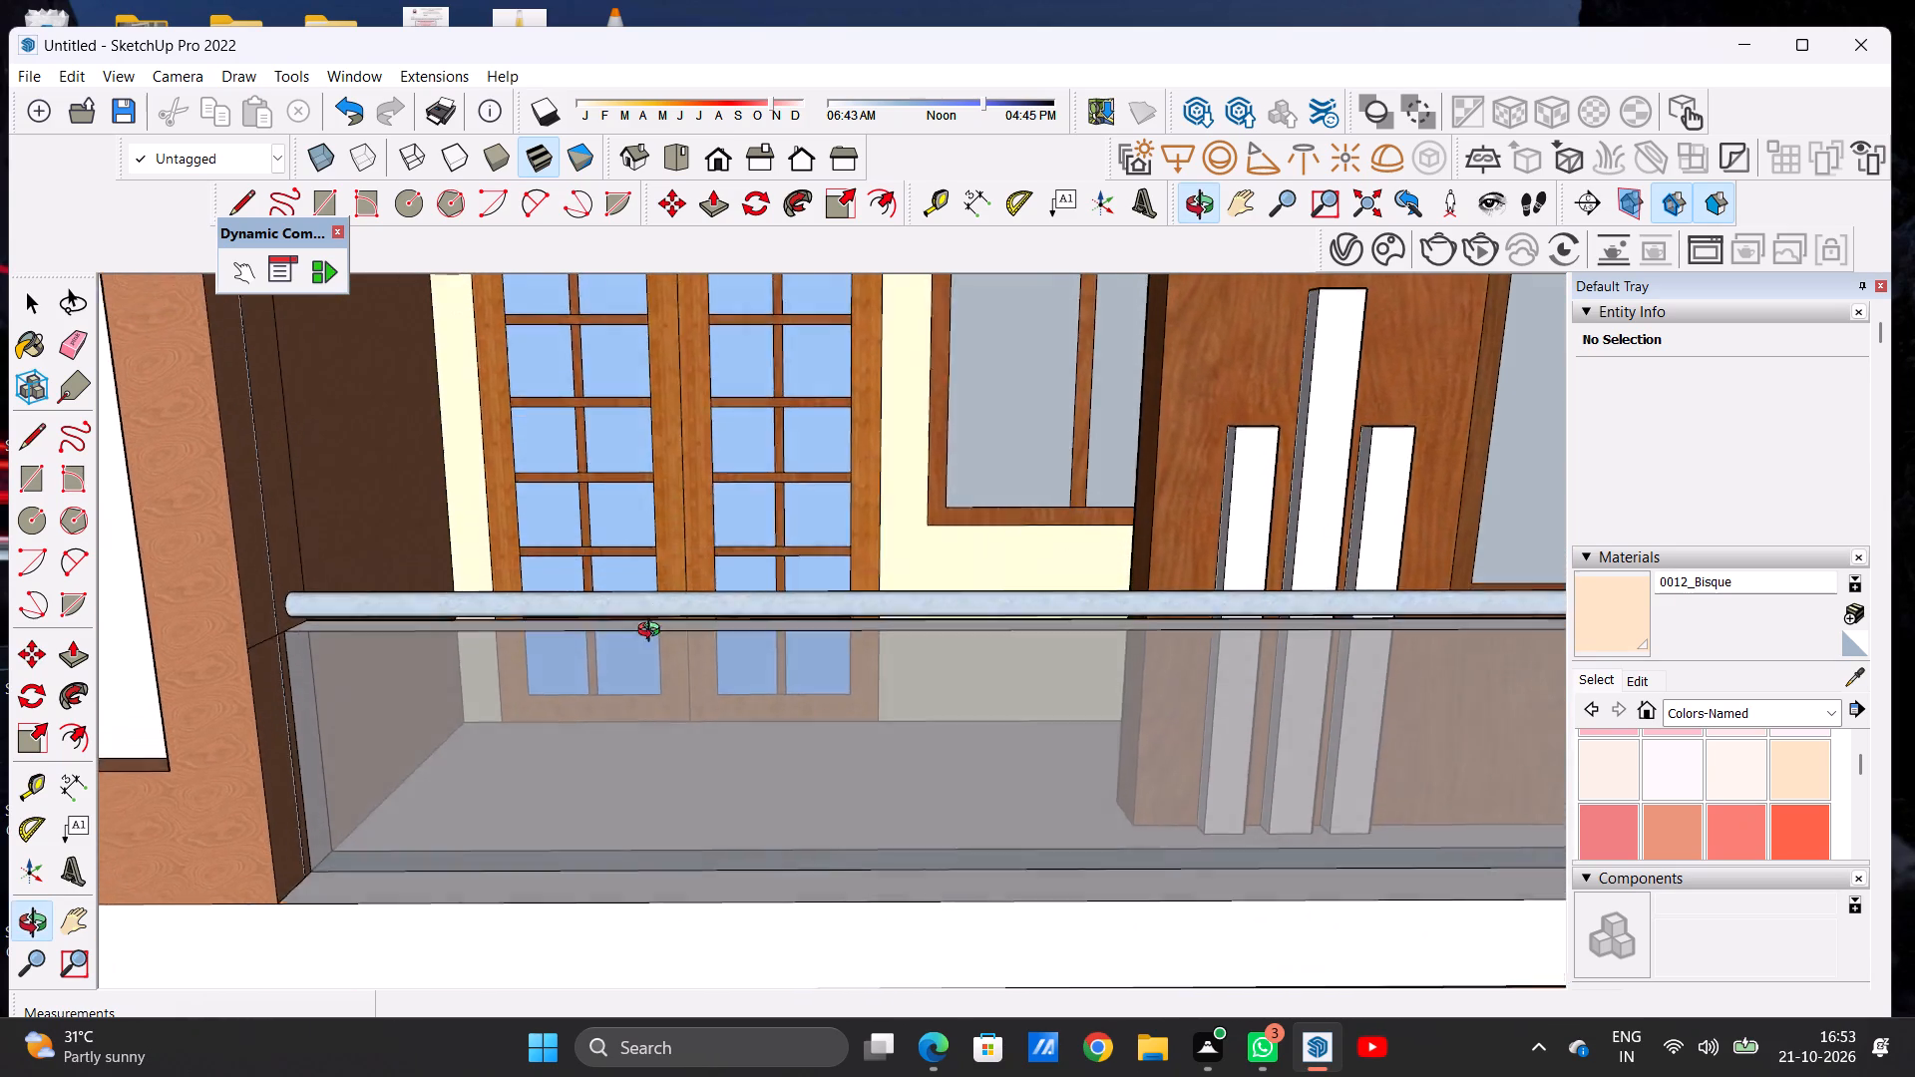
middle_click_drag(653, 632, 599, 807)
scroll(627, 705, "up", 5)
scroll(633, 700, "down", 1)
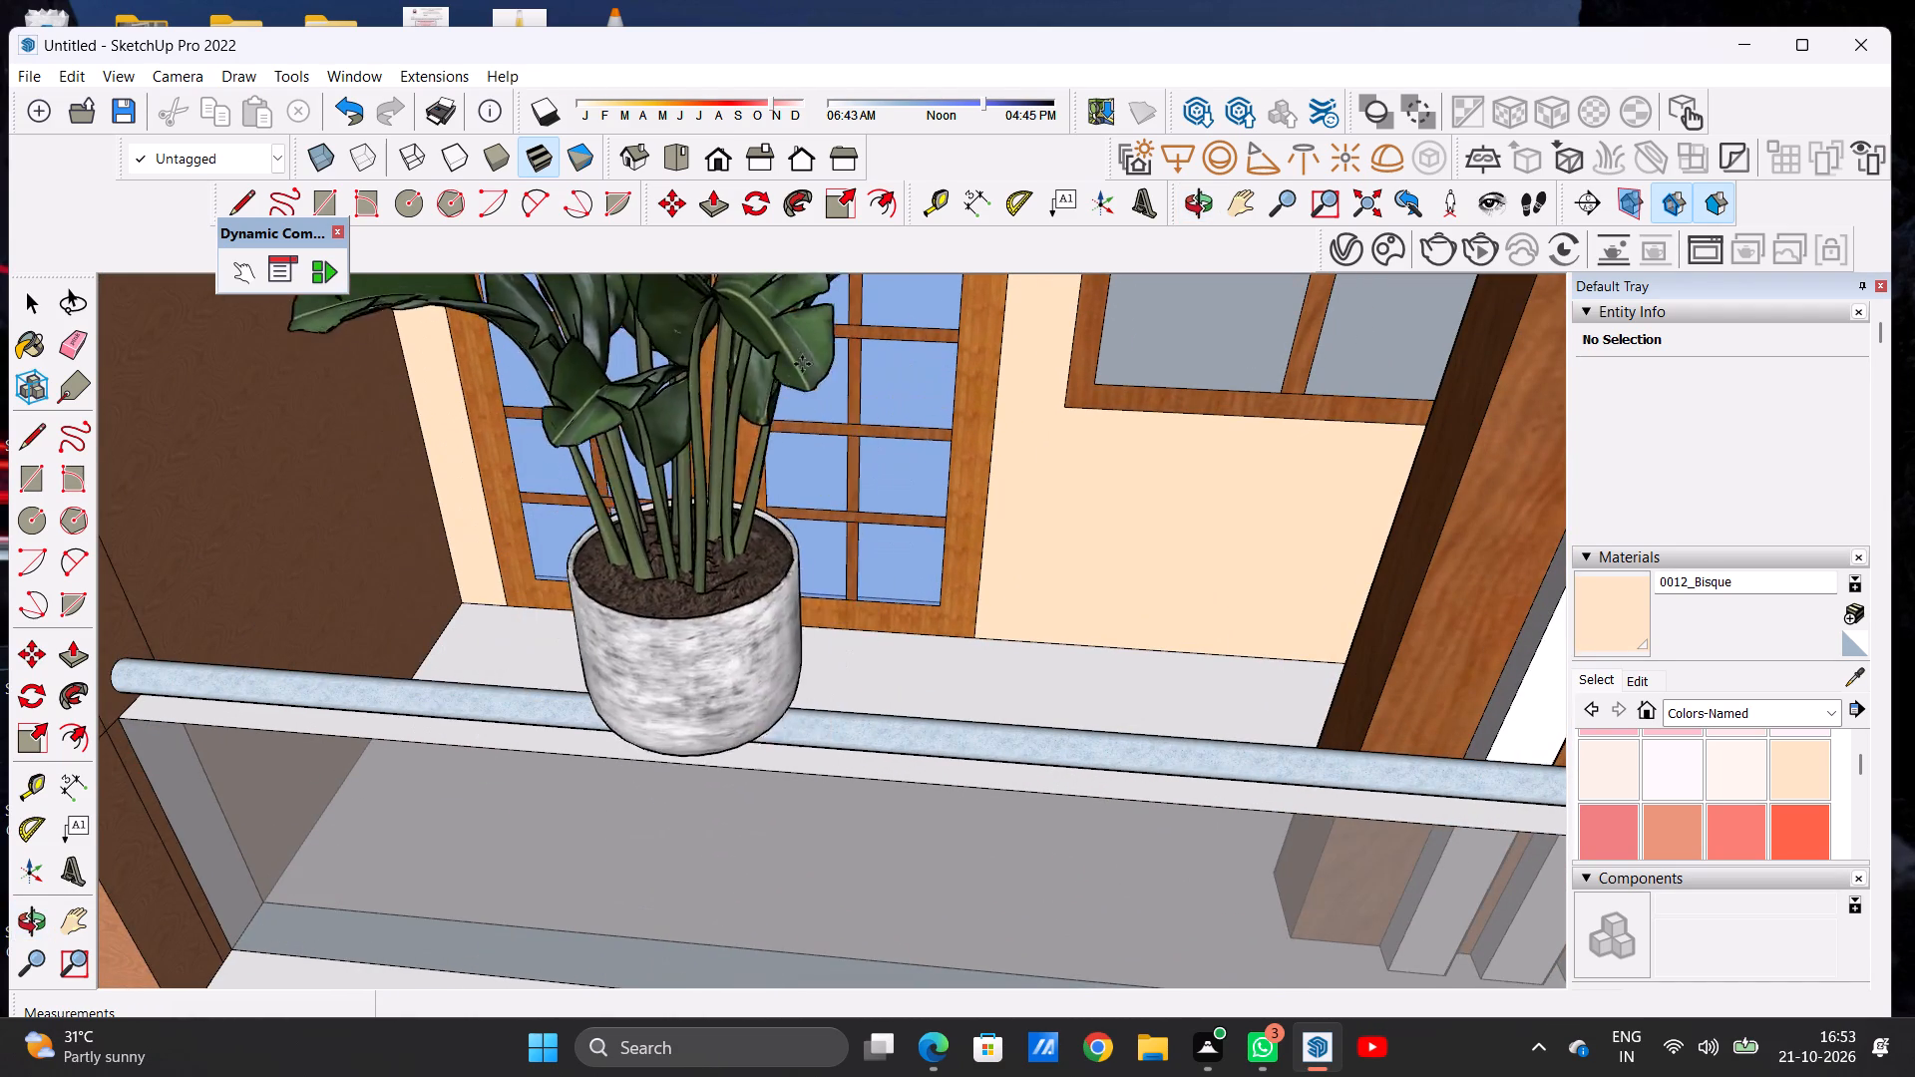
middle_click_drag(919, 427, 588, 596)
middle_click_drag(601, 575, 644, 398)
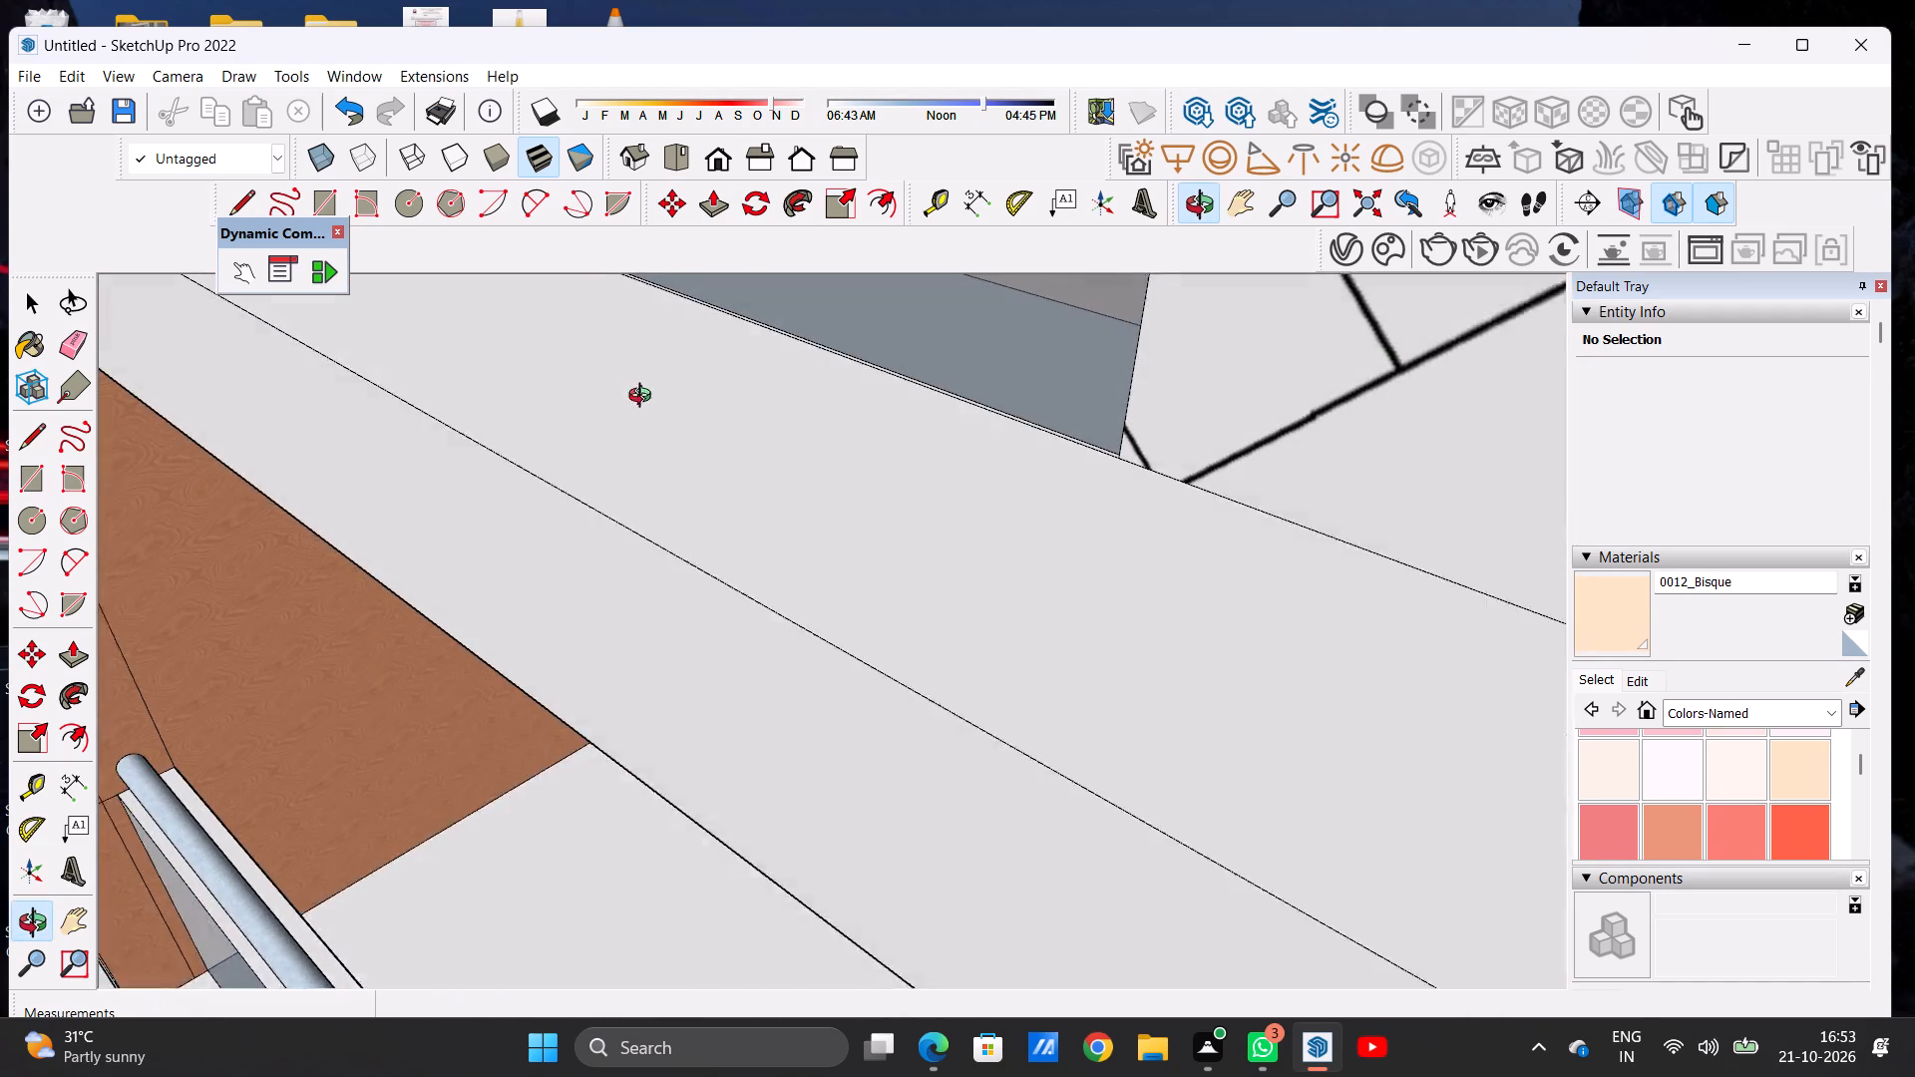
middle_click_drag(644, 398, 647, 380)
scroll(568, 729, "down", 17)
scroll(539, 812, "up", 5)
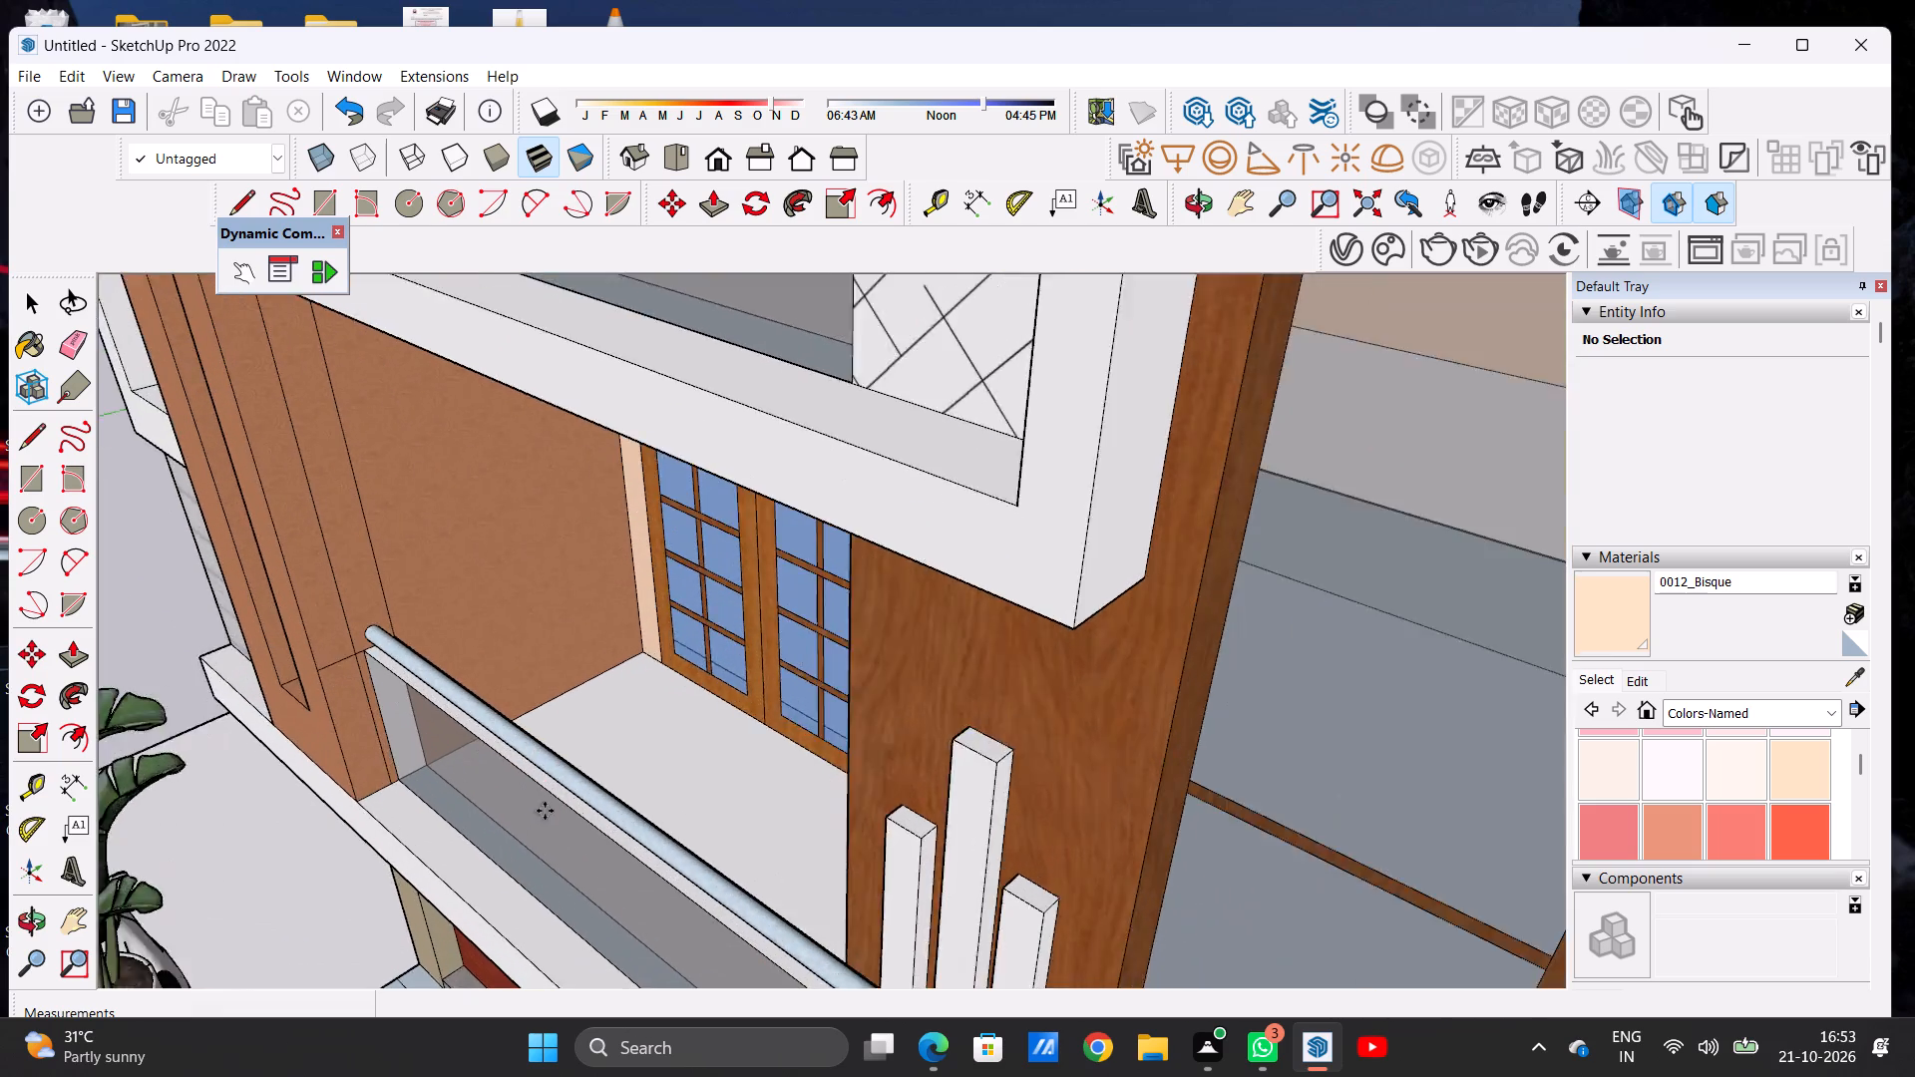
scroll(545, 811, "up", 8)
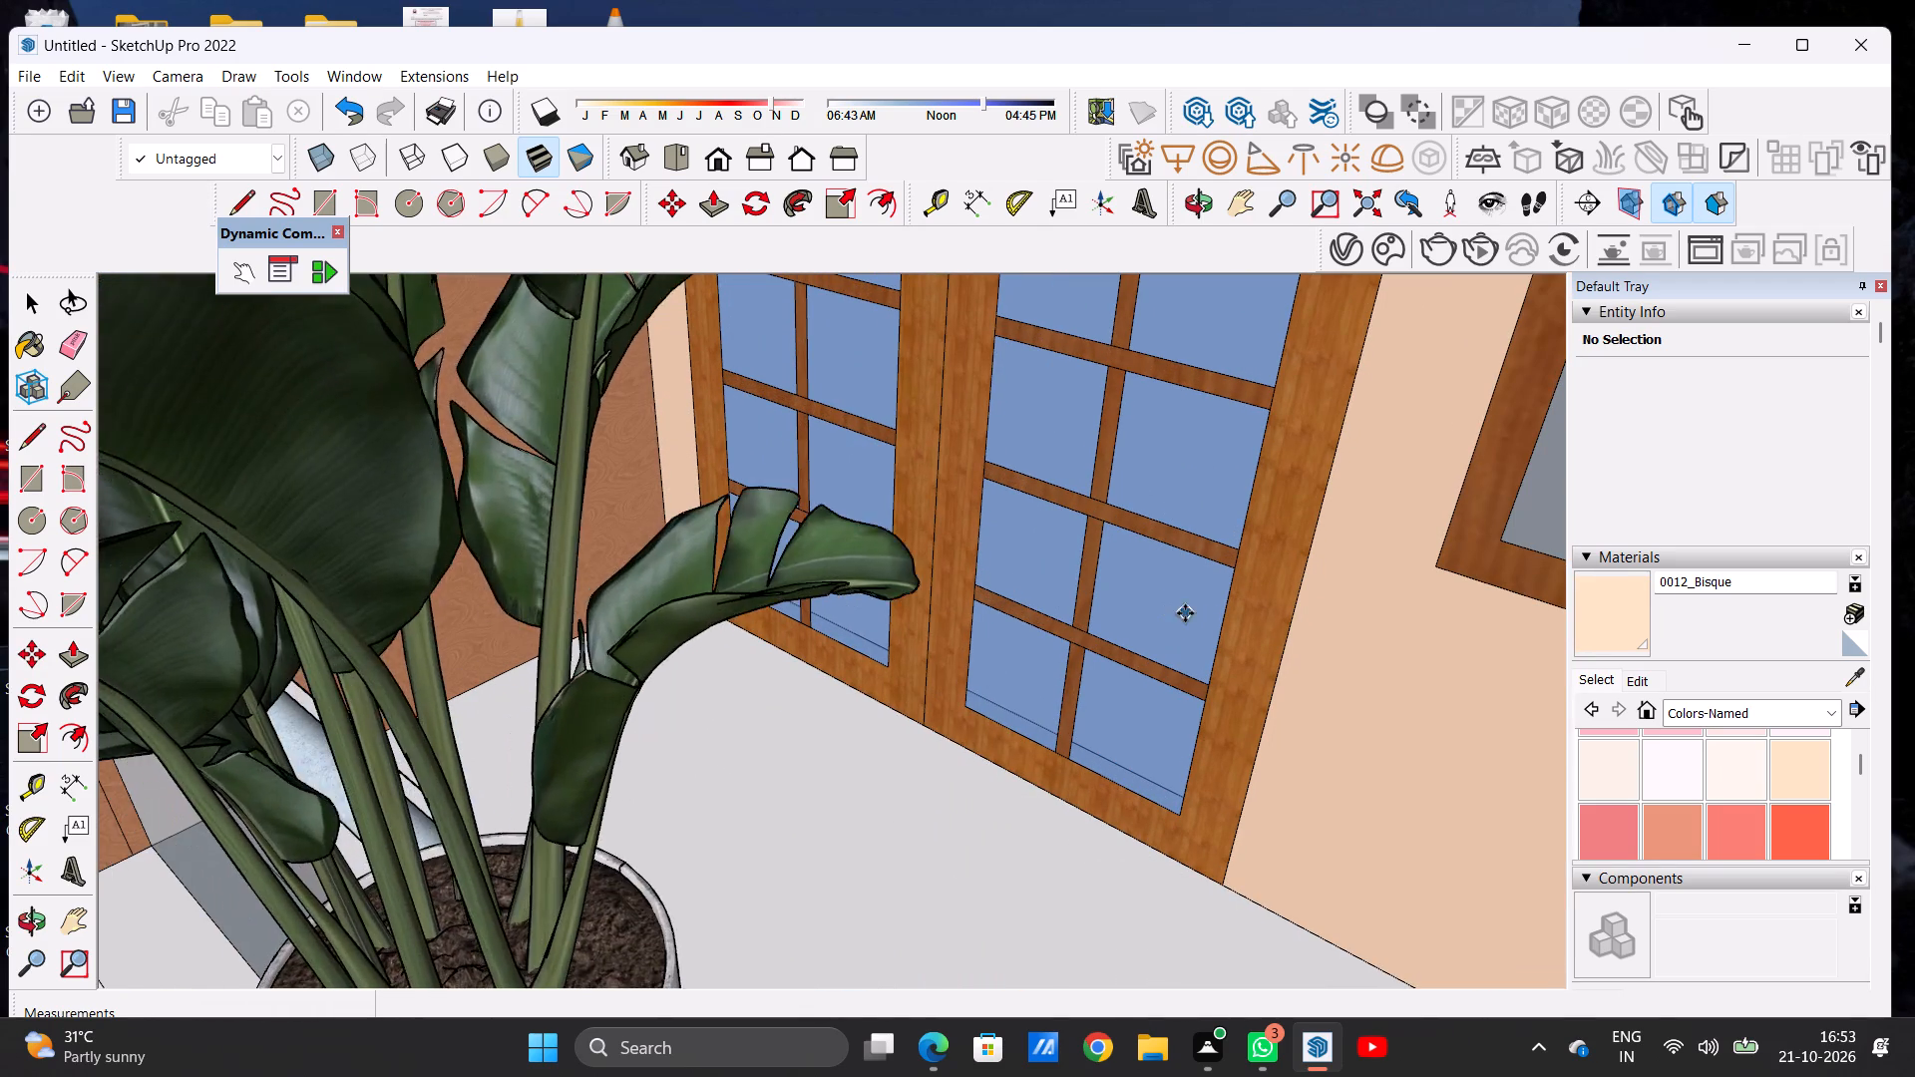
left_click(912, 761)
scroll(835, 662, "down", 12)
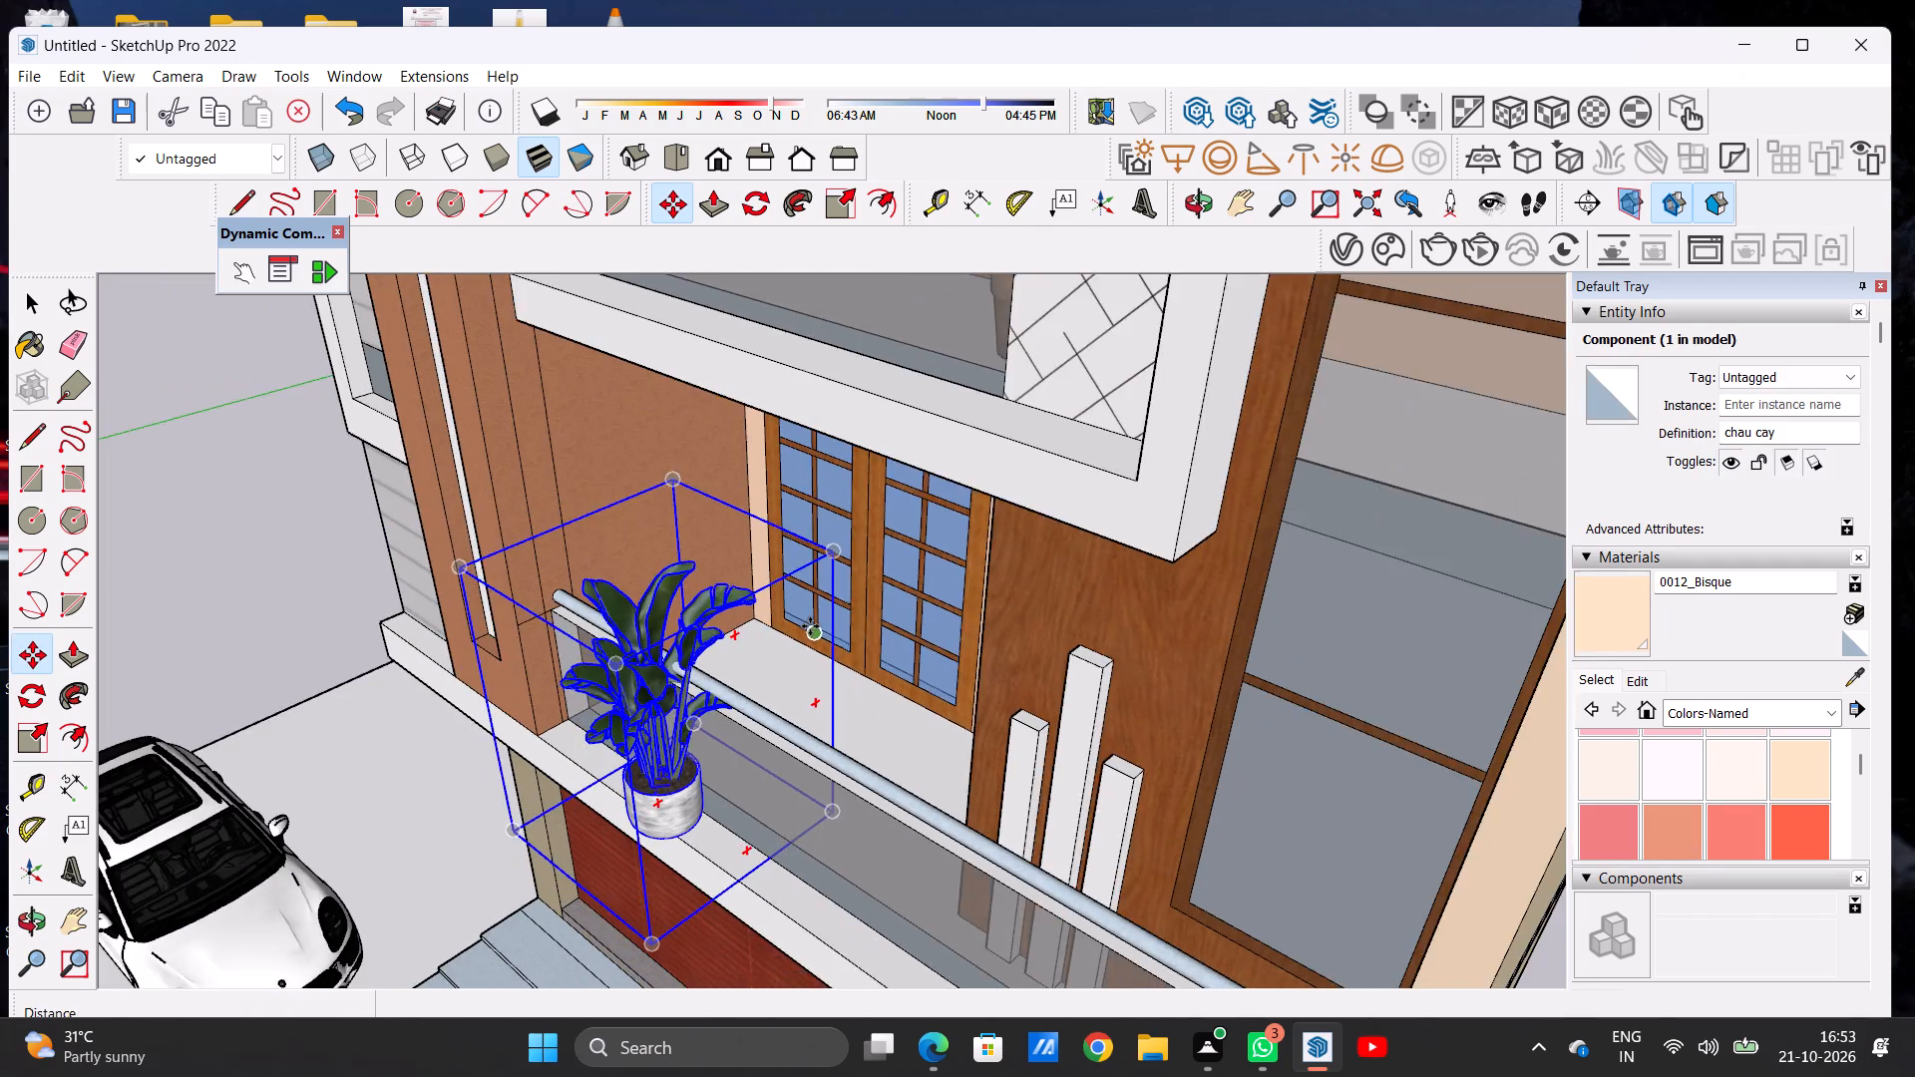
scroll(810, 626, "down", 6)
key("space")
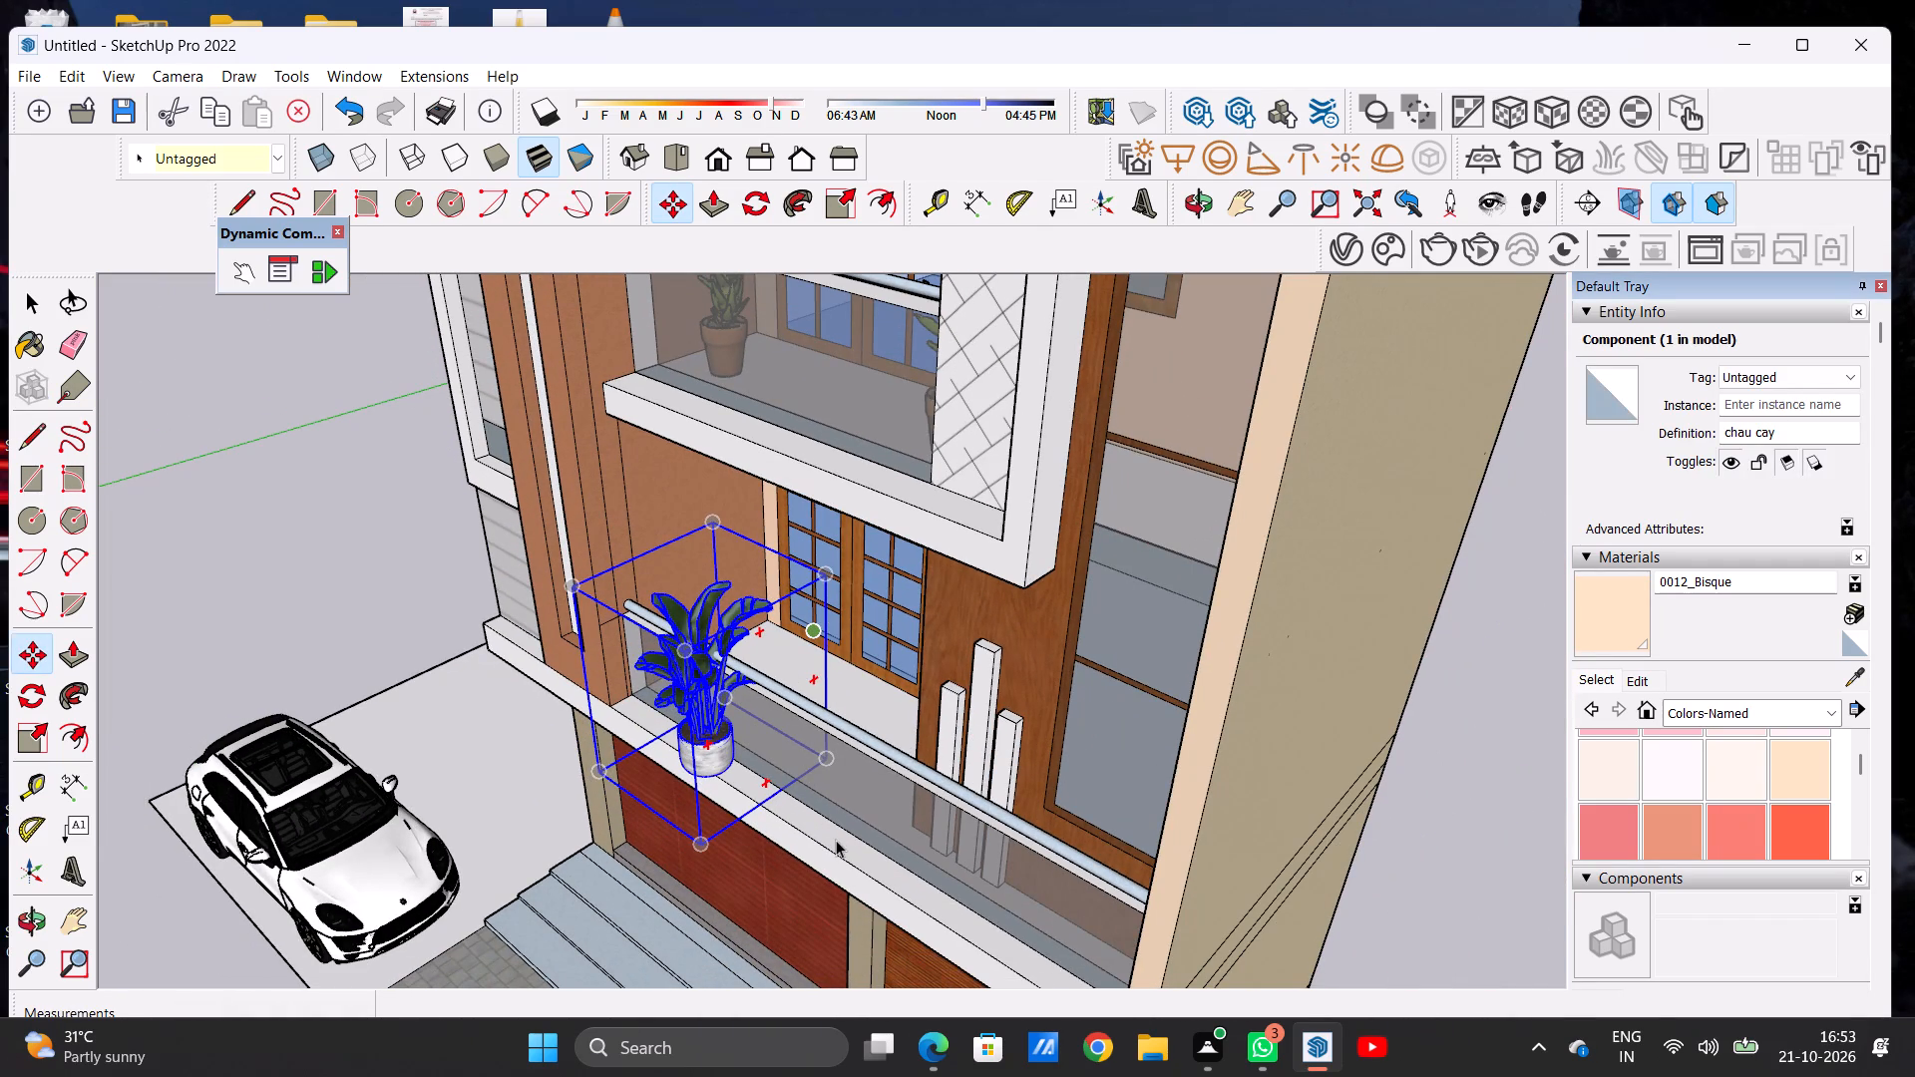
Move the potted plant inward from the railing onto the lowest balcony's floor, in front of the glazed doors.
key("m")
left_click(601, 767)
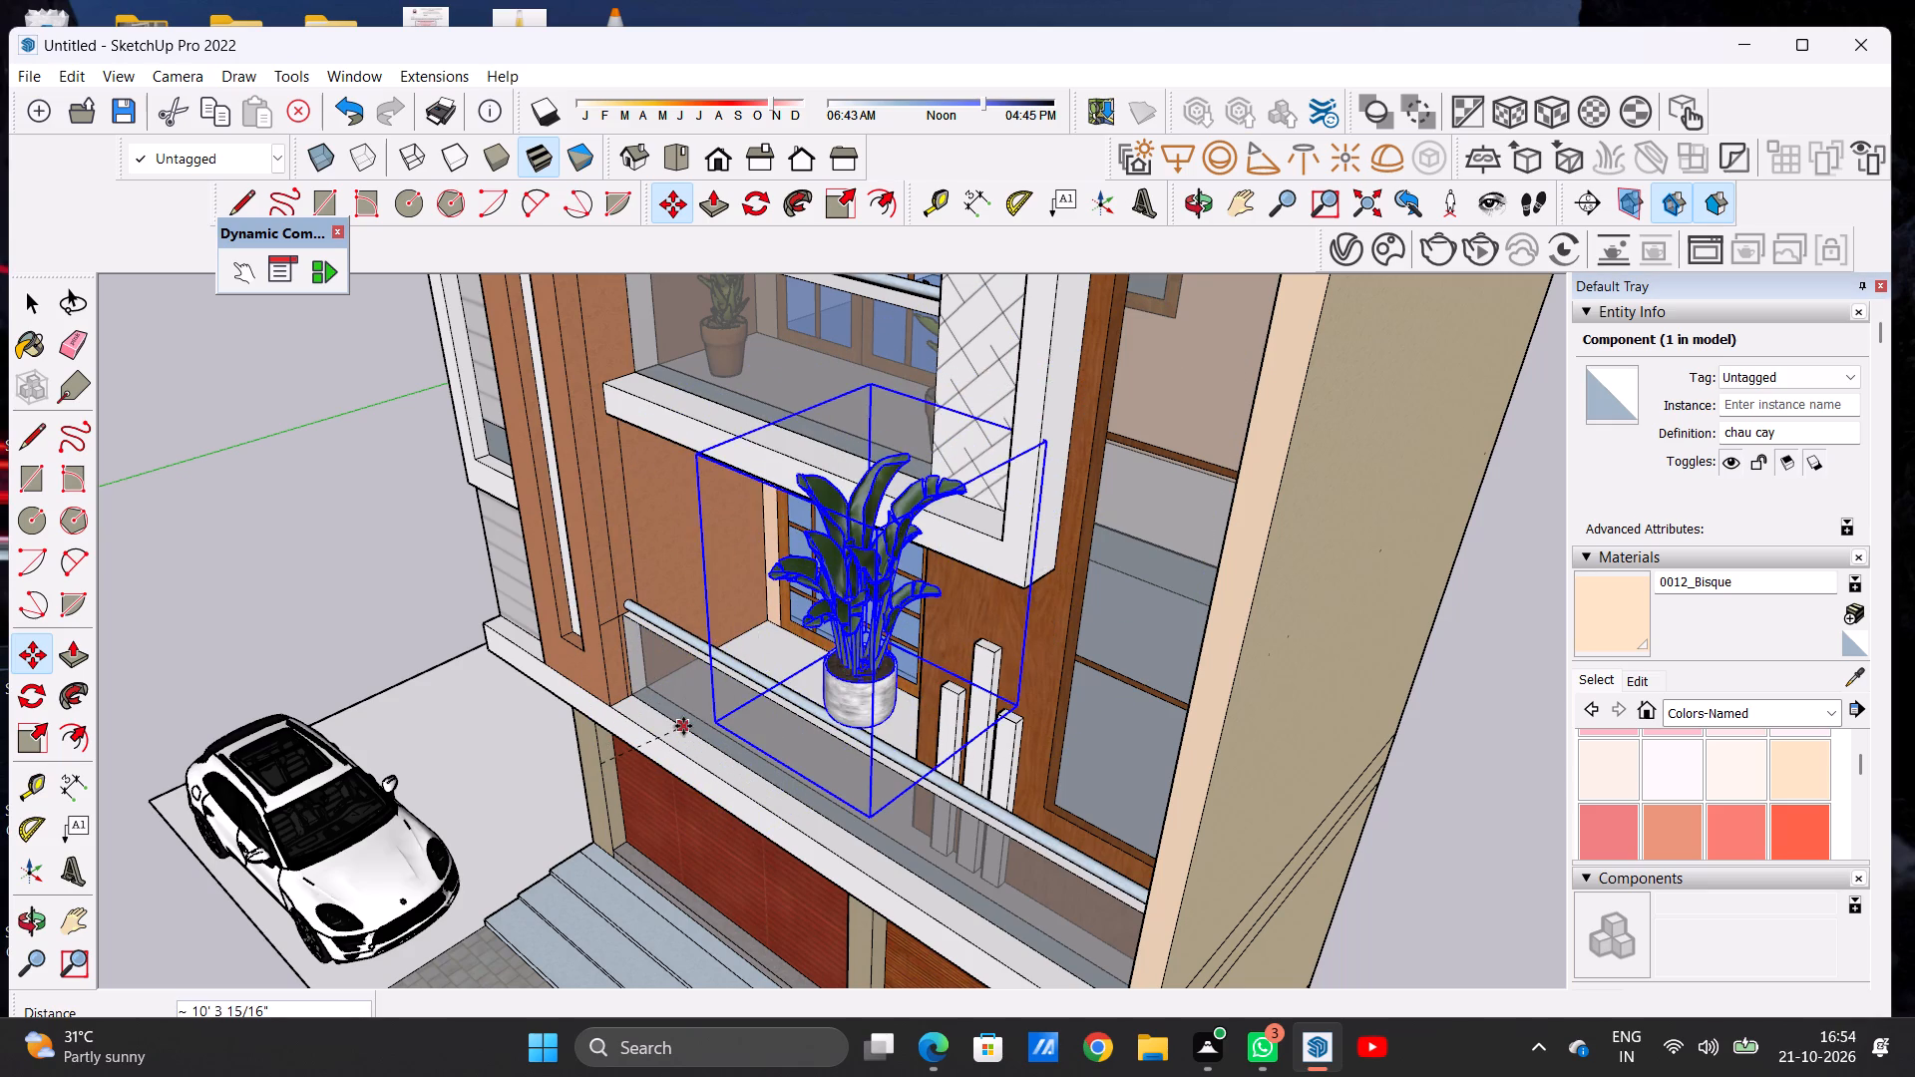
left_click(709, 714)
key("space")
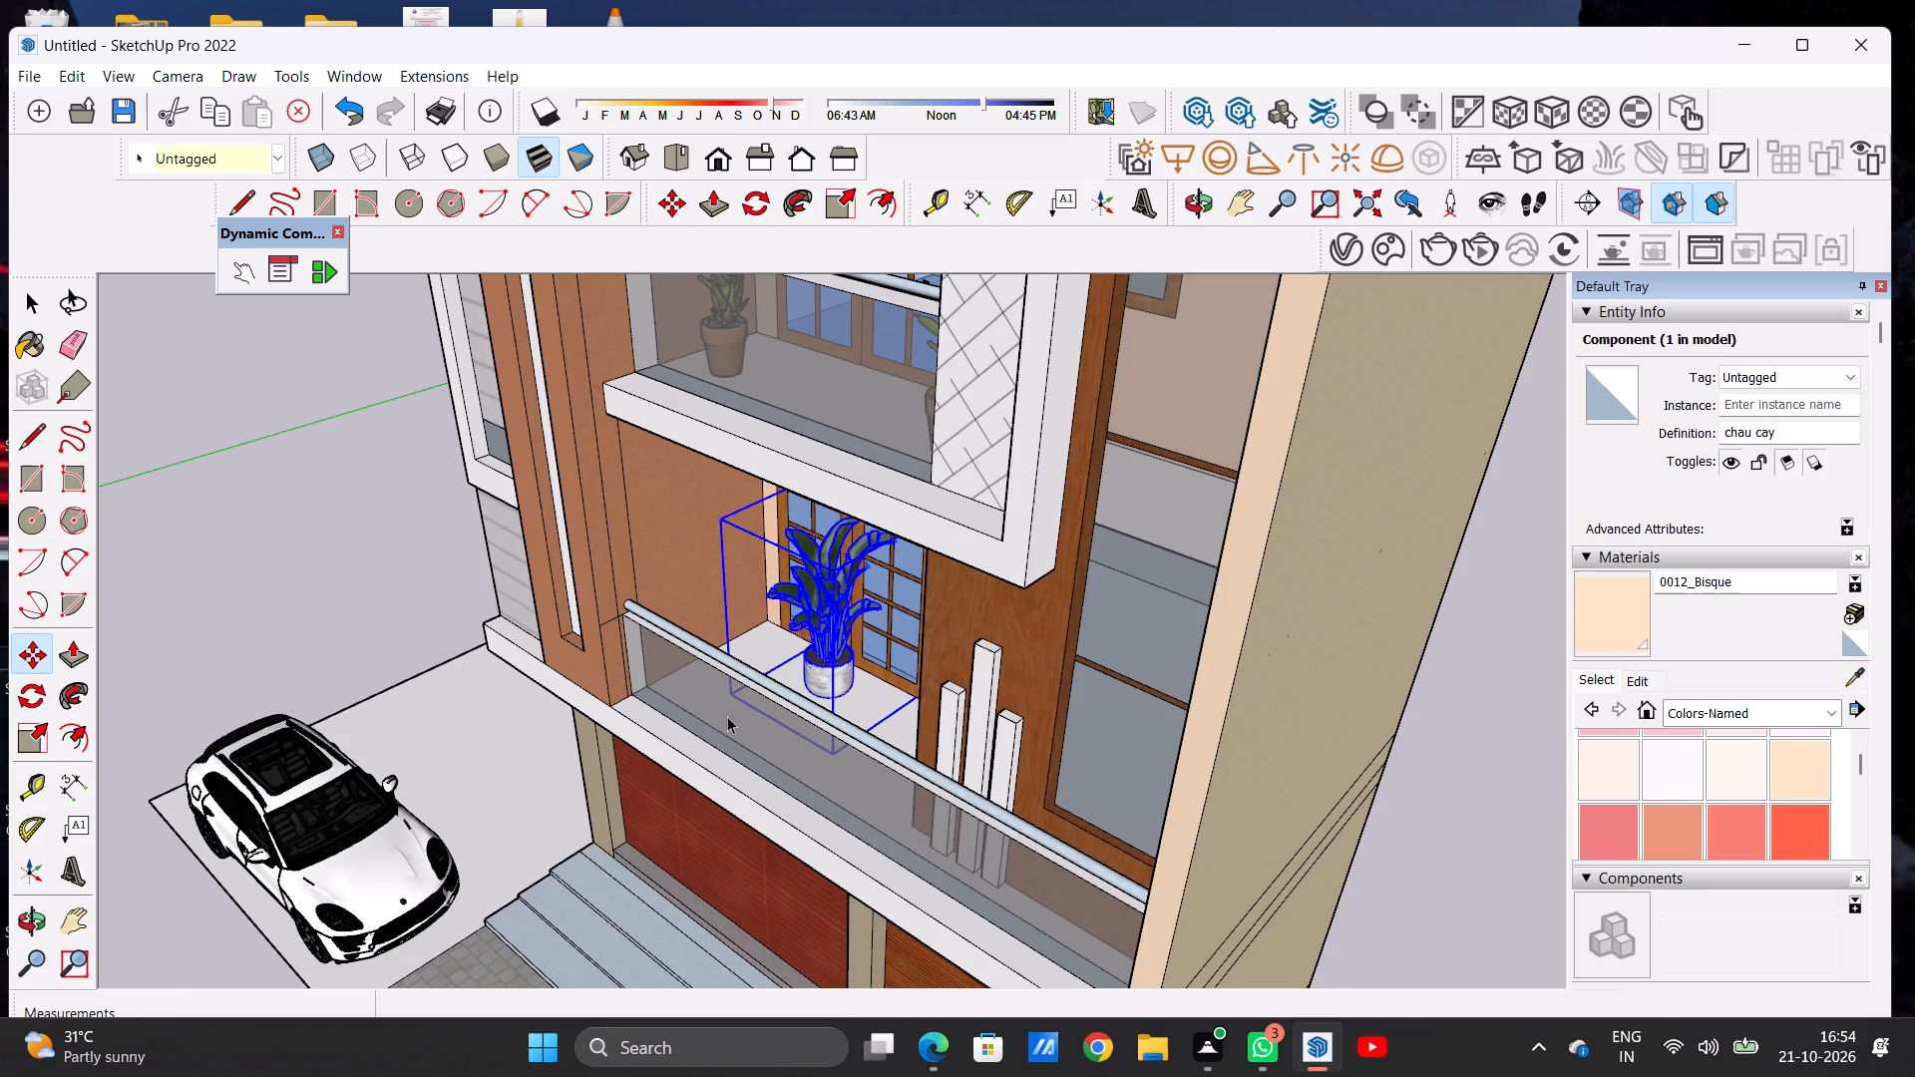
Move the potted plant about 2' 11" along the glazed doors toward the balcony's brown side wall.
middle_click(851, 679)
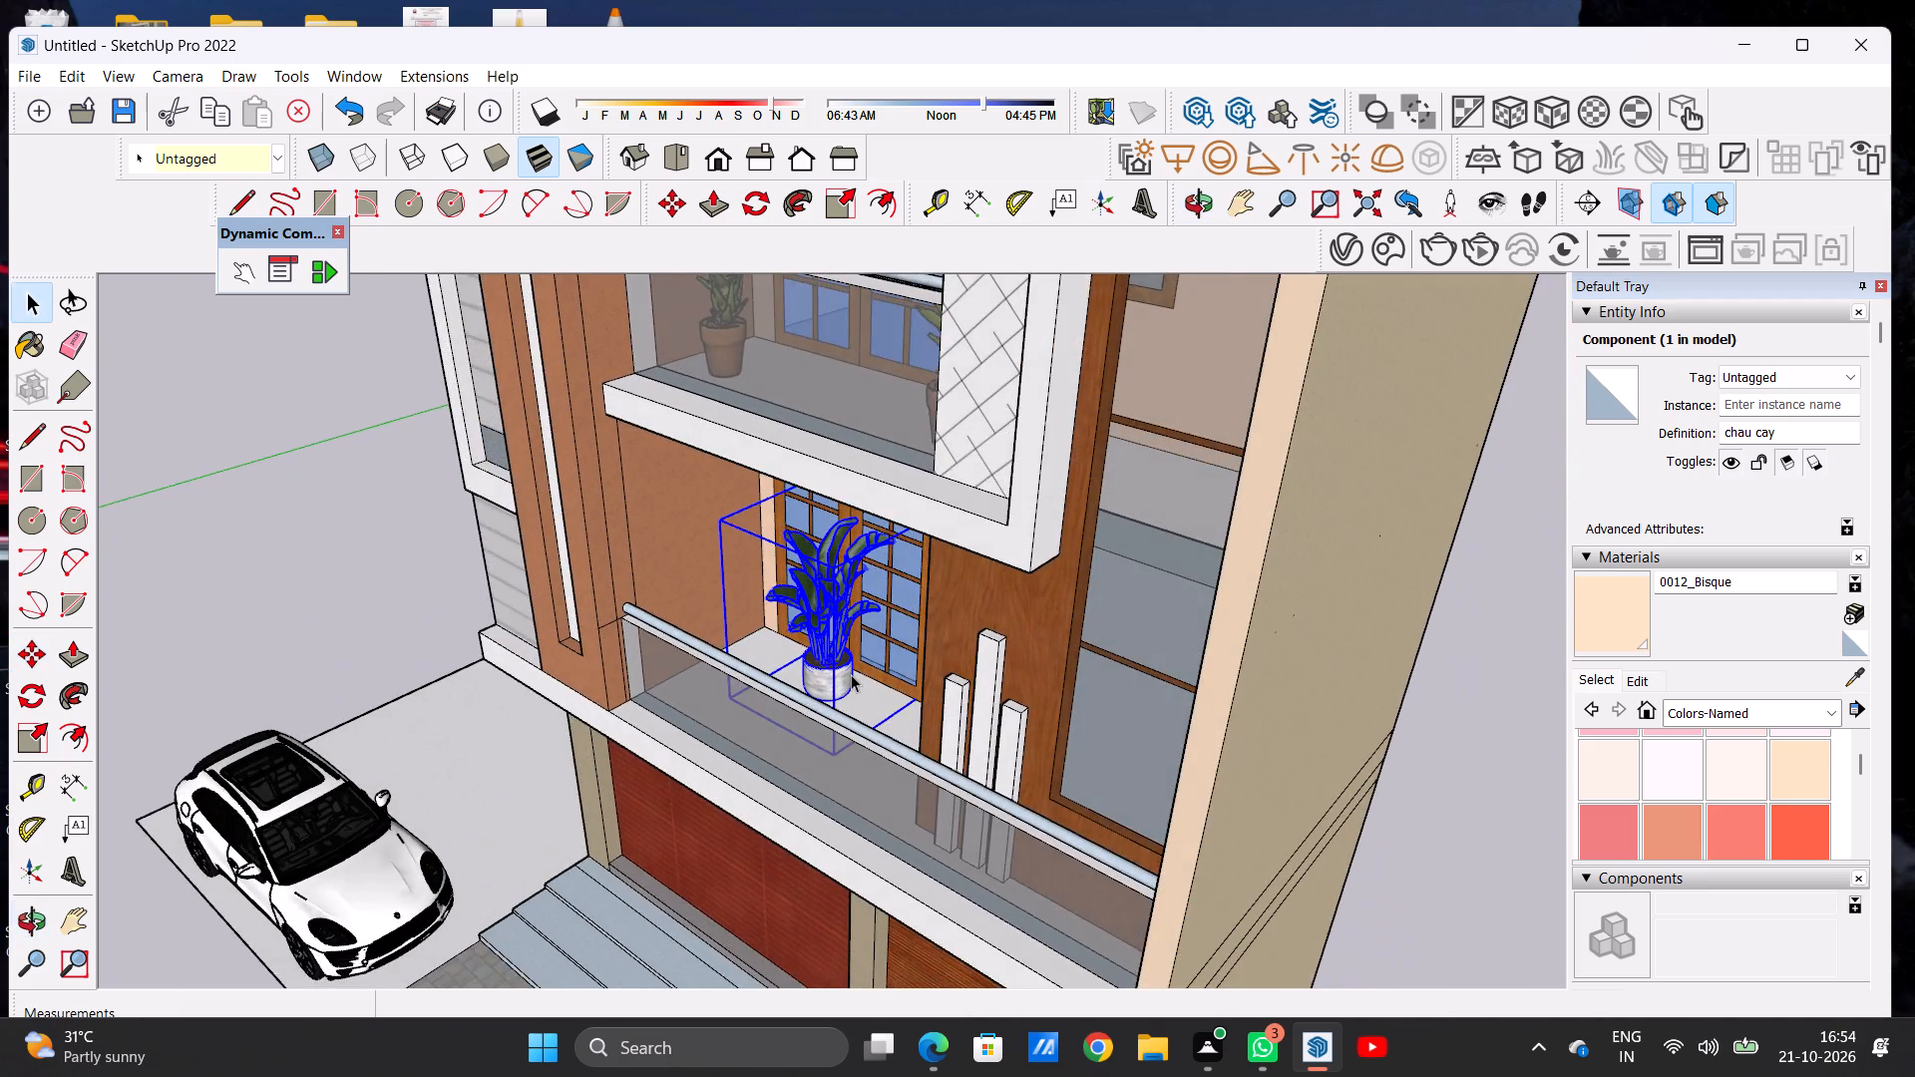
scroll(851, 674, "up", 13)
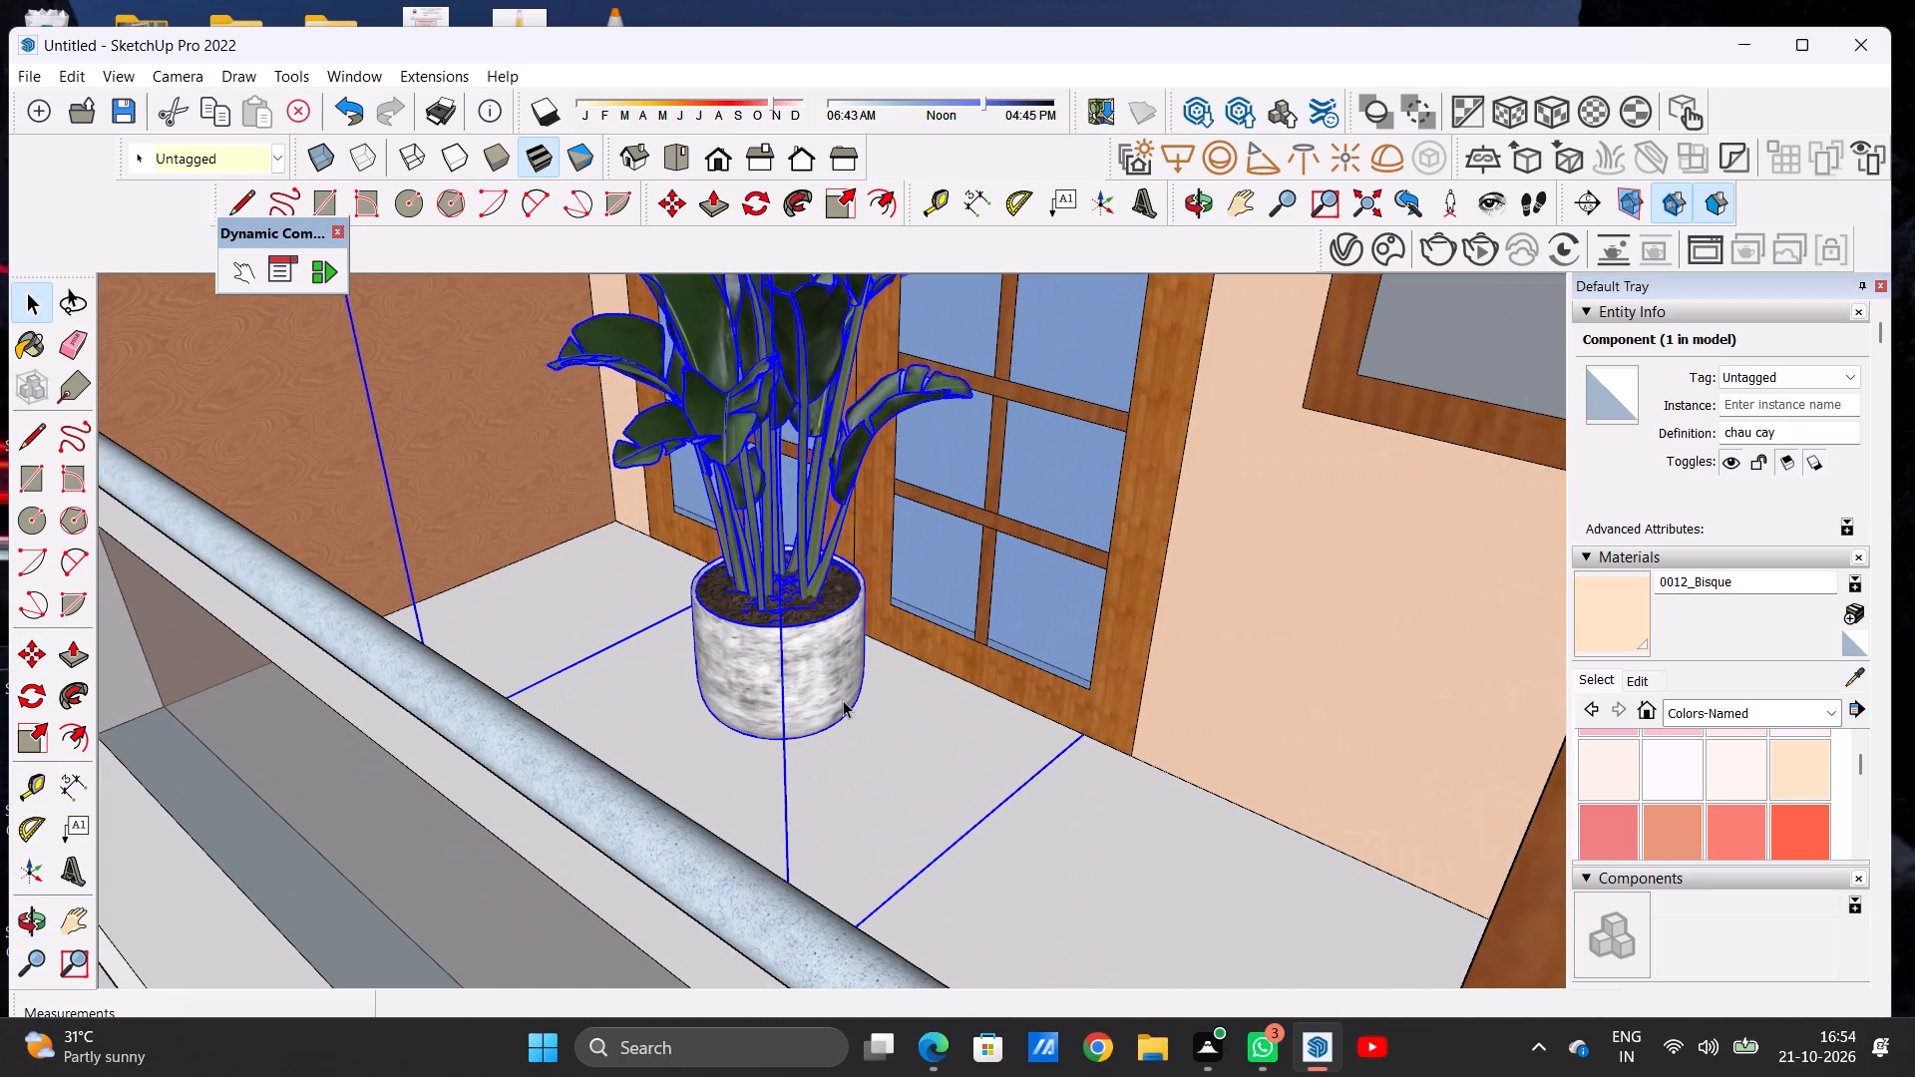
key("m")
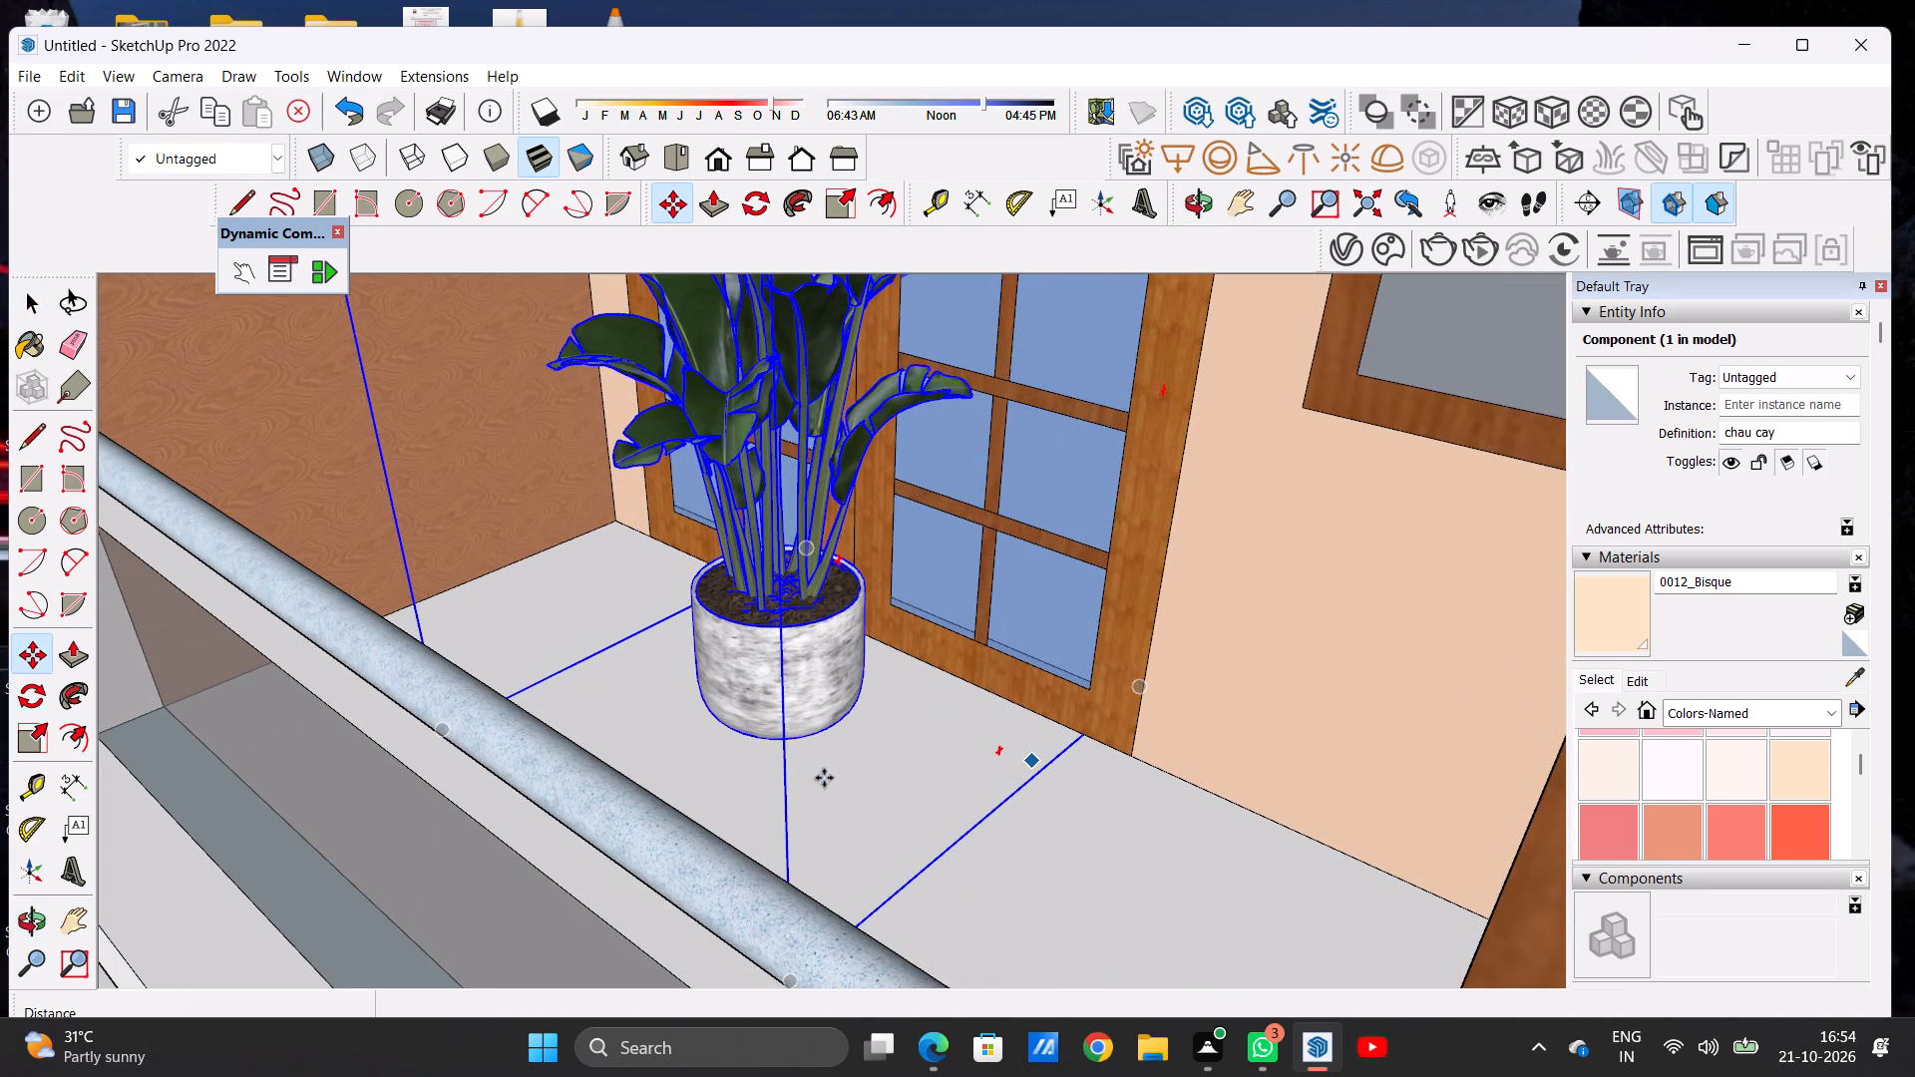
left_click(1137, 693)
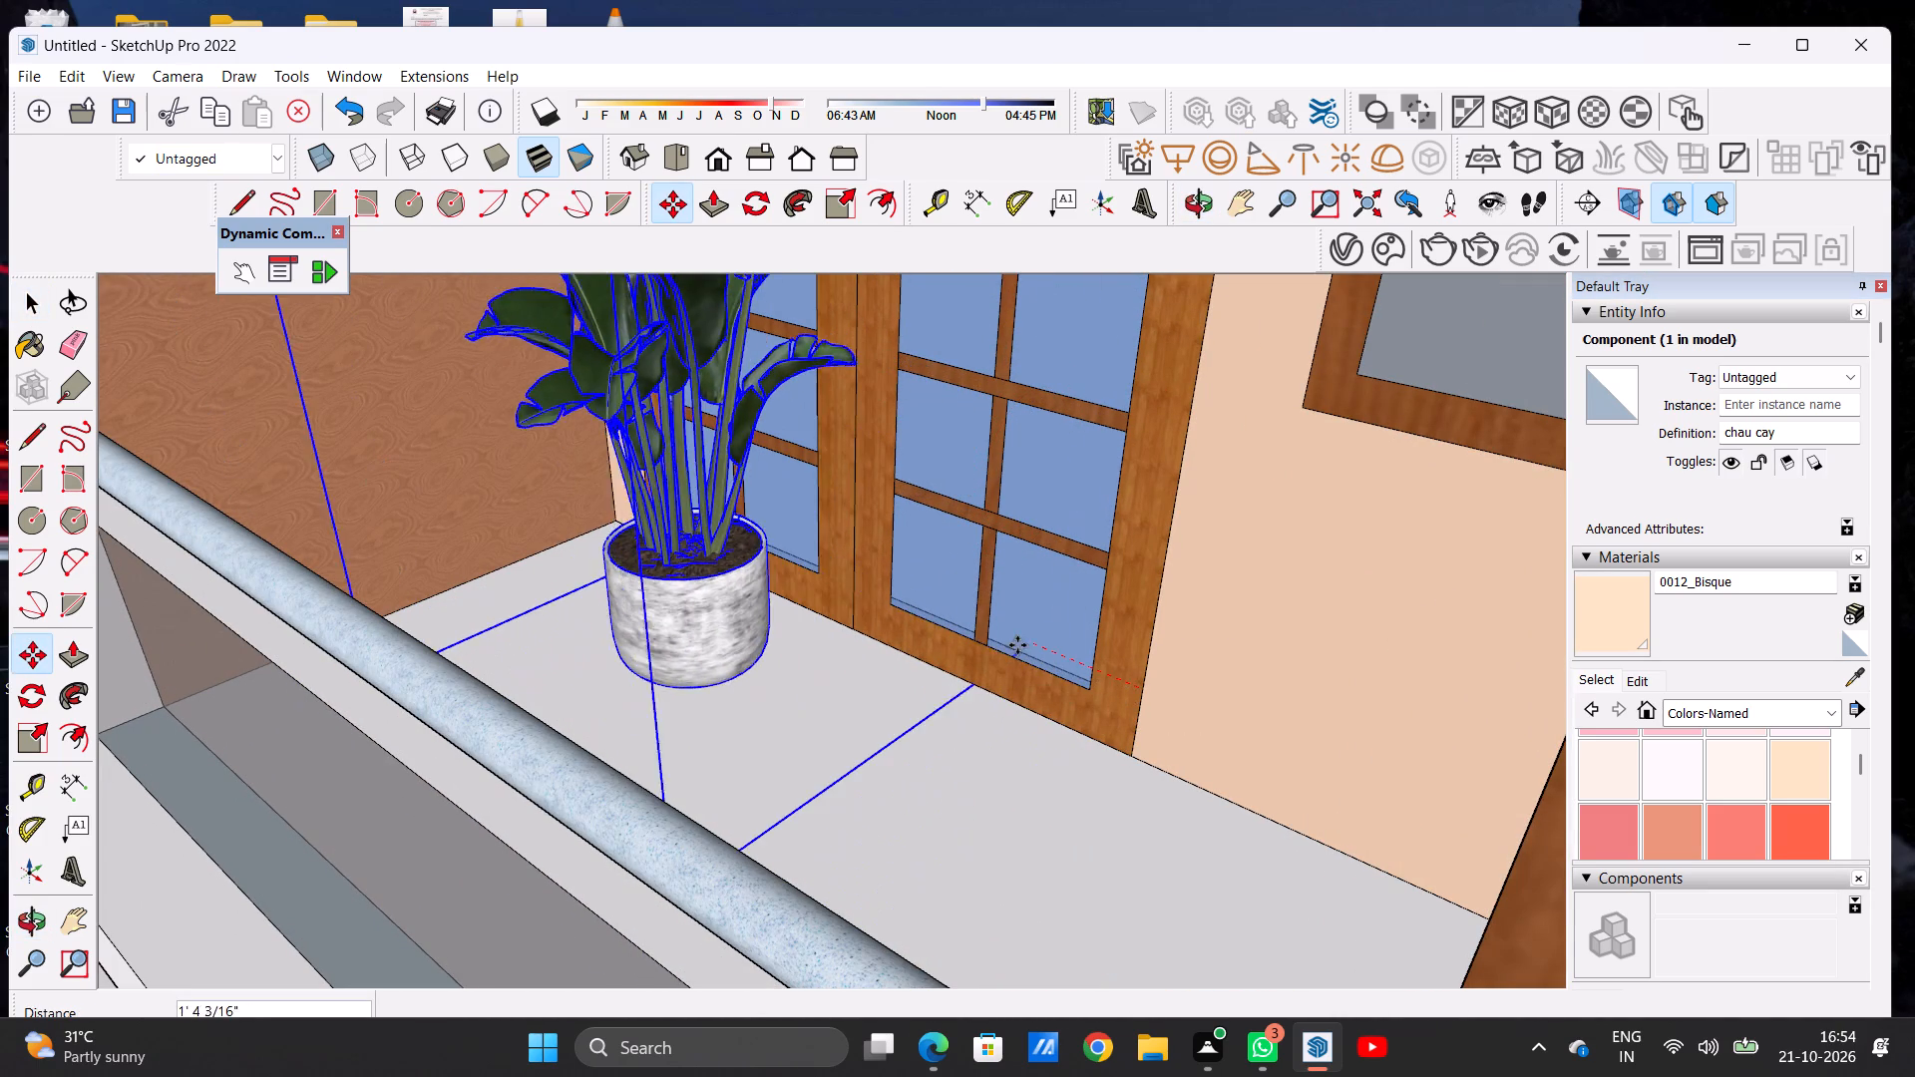
left_click(917, 598)
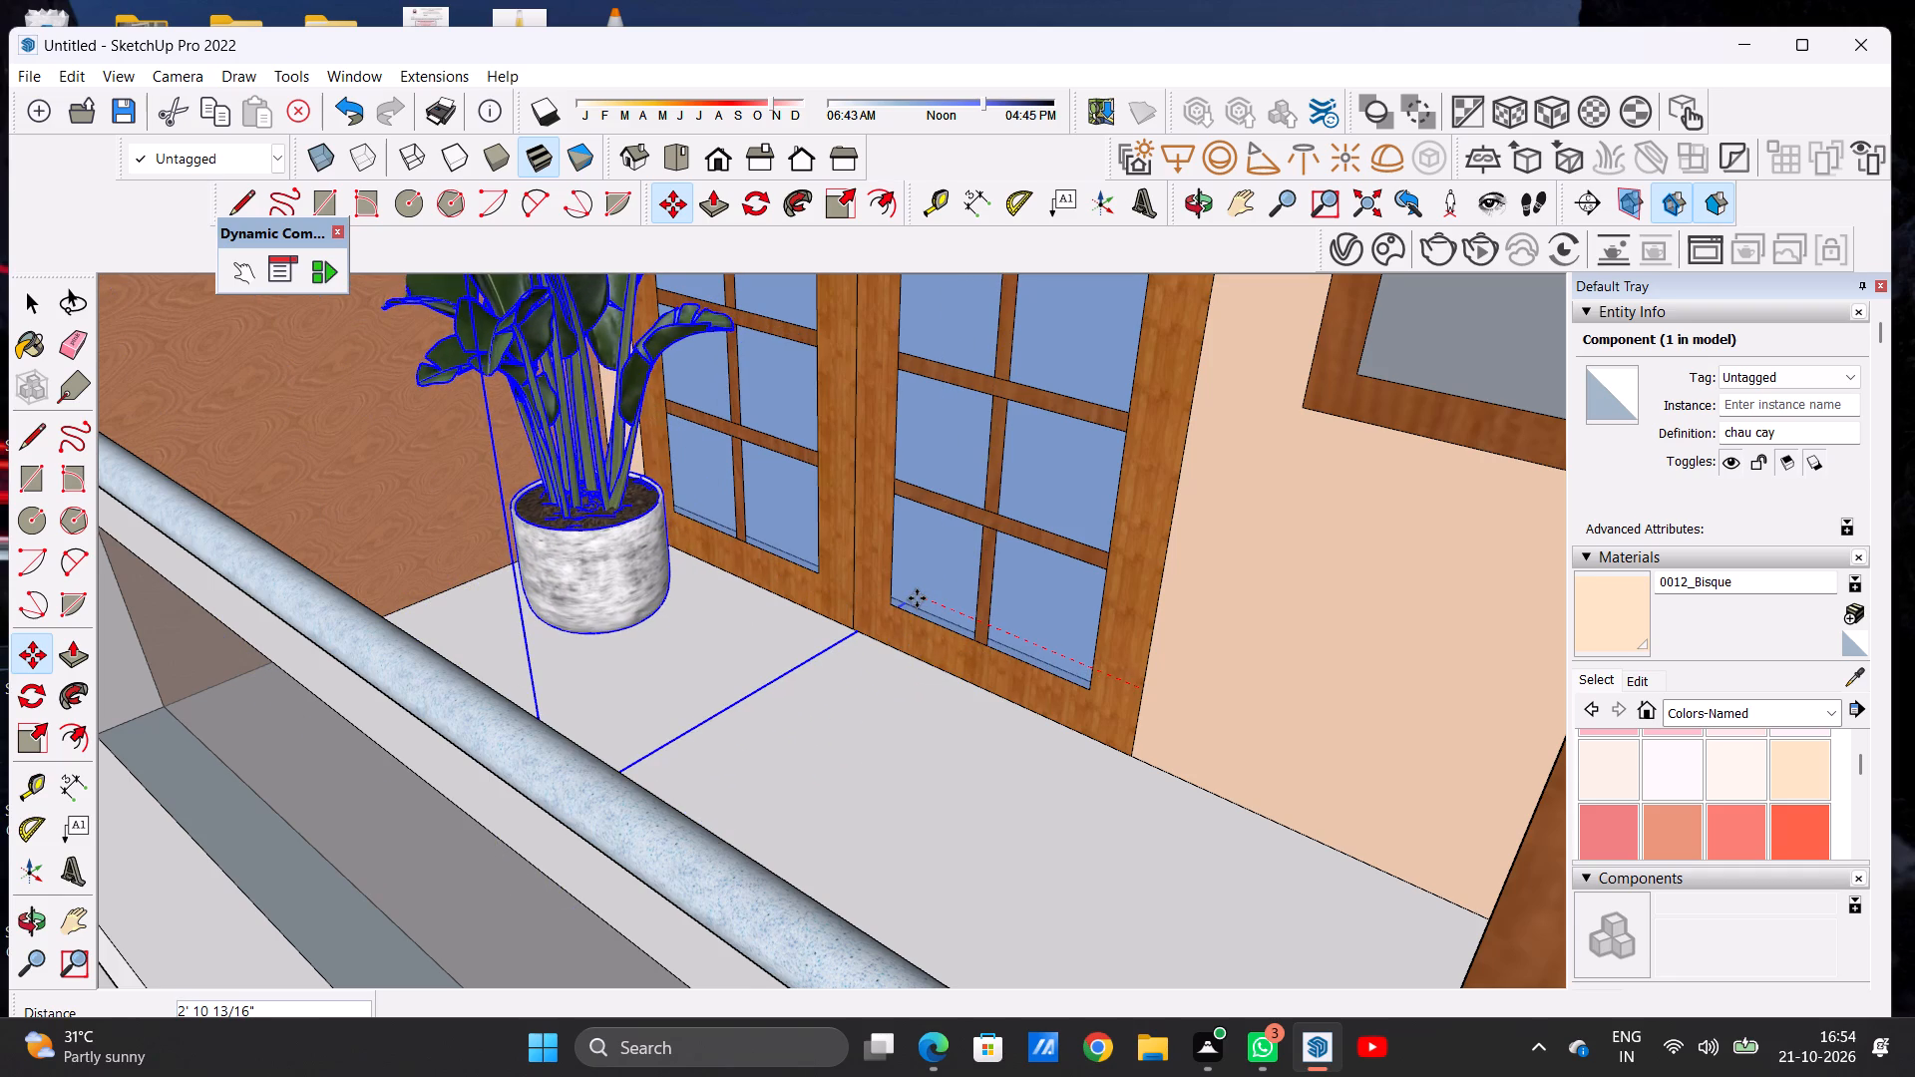
key("space")
scroll(687, 737, "down", 17)
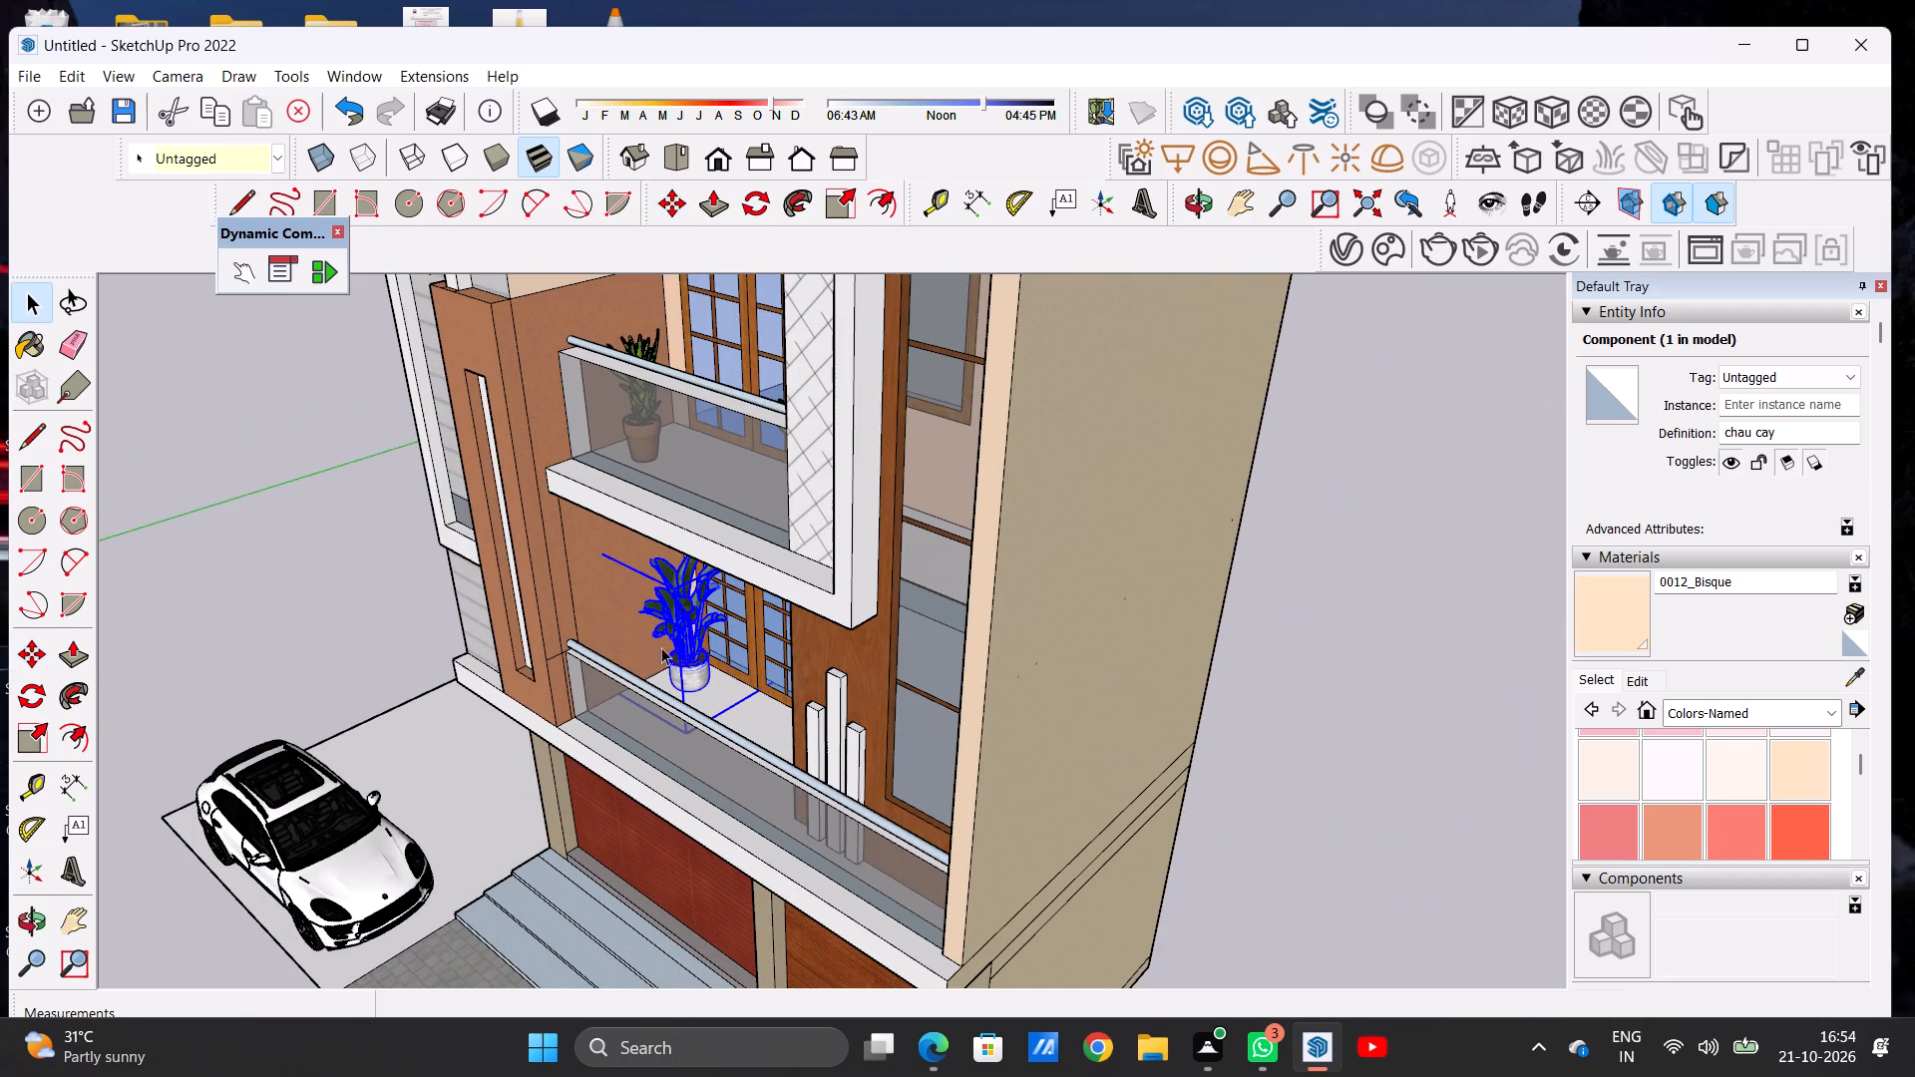
left_click(347, 619)
Examine the potted plant on the lowest balcony up close, checking how the pot's base meets the floor.
middle_click_drag(648, 682, 851, 511)
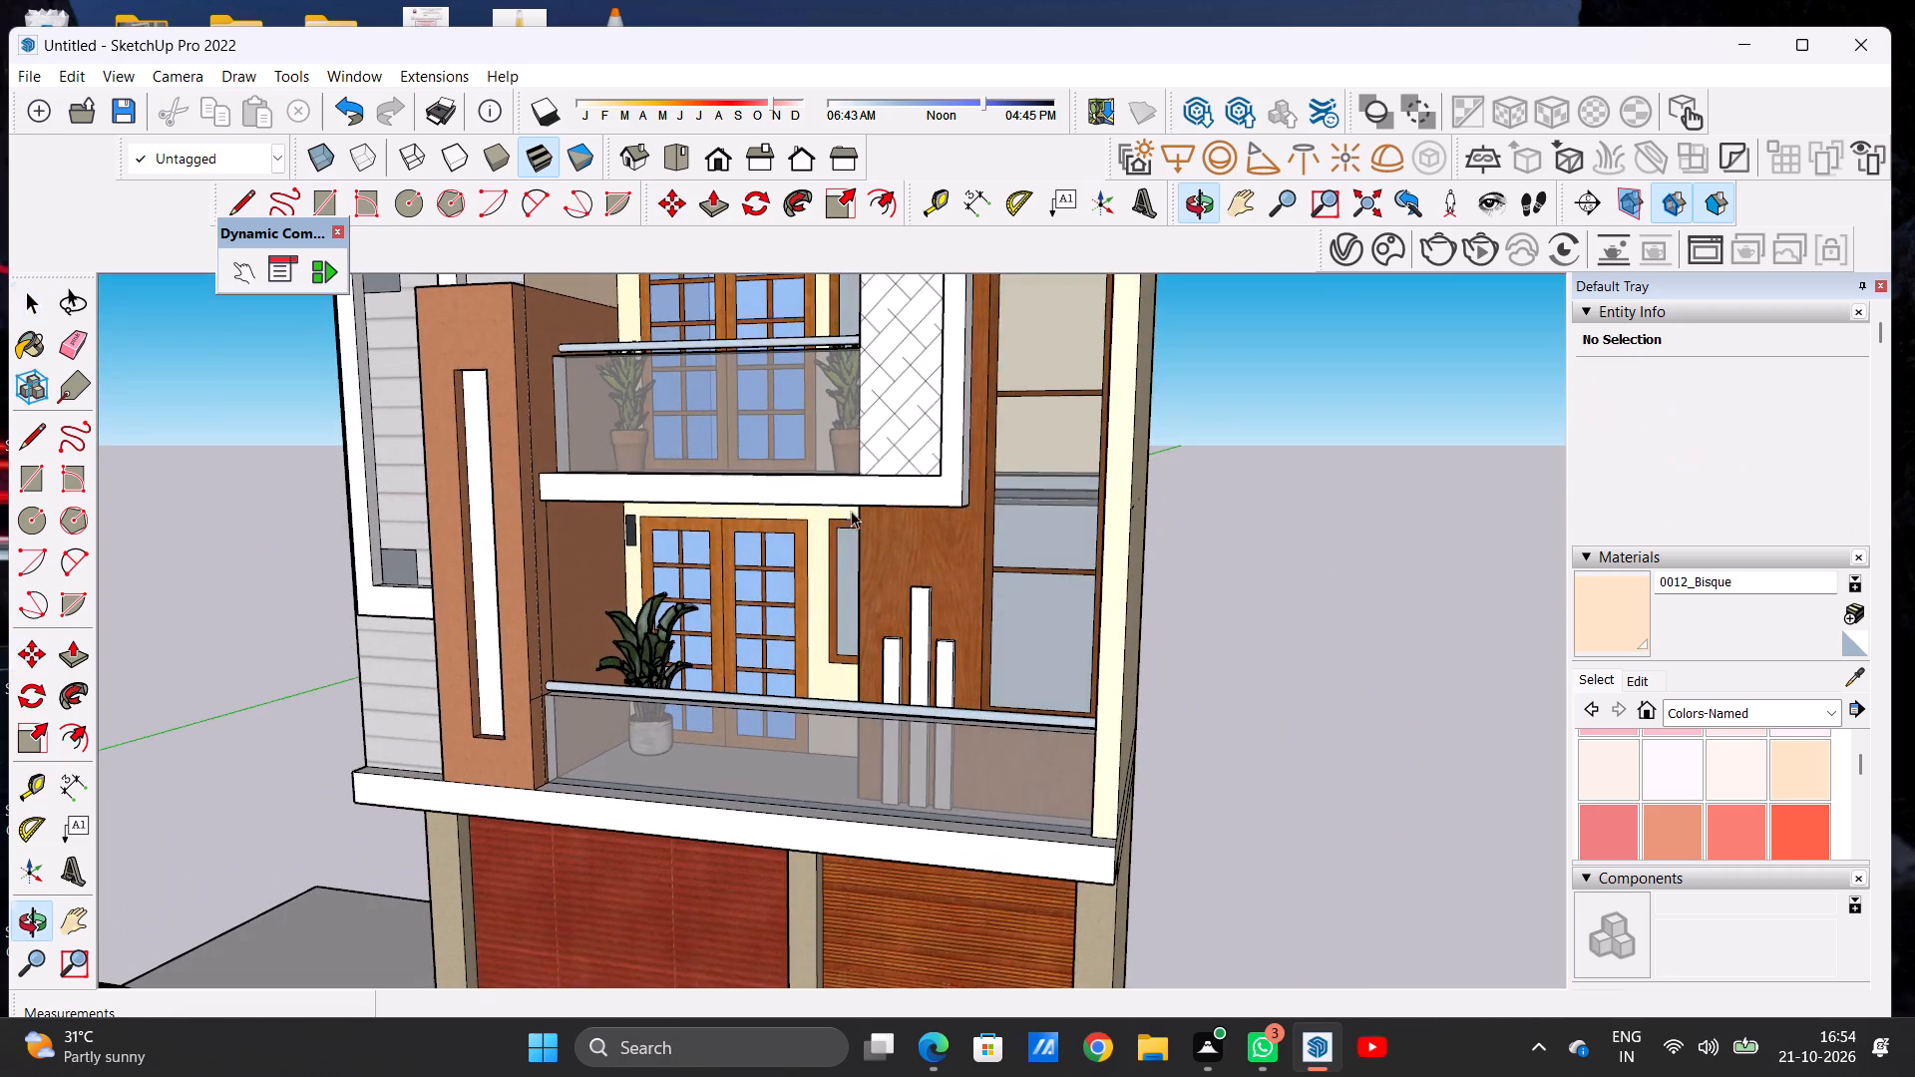
scroll(634, 836, "up", 13)
middle_click_drag(738, 639, 498, 828)
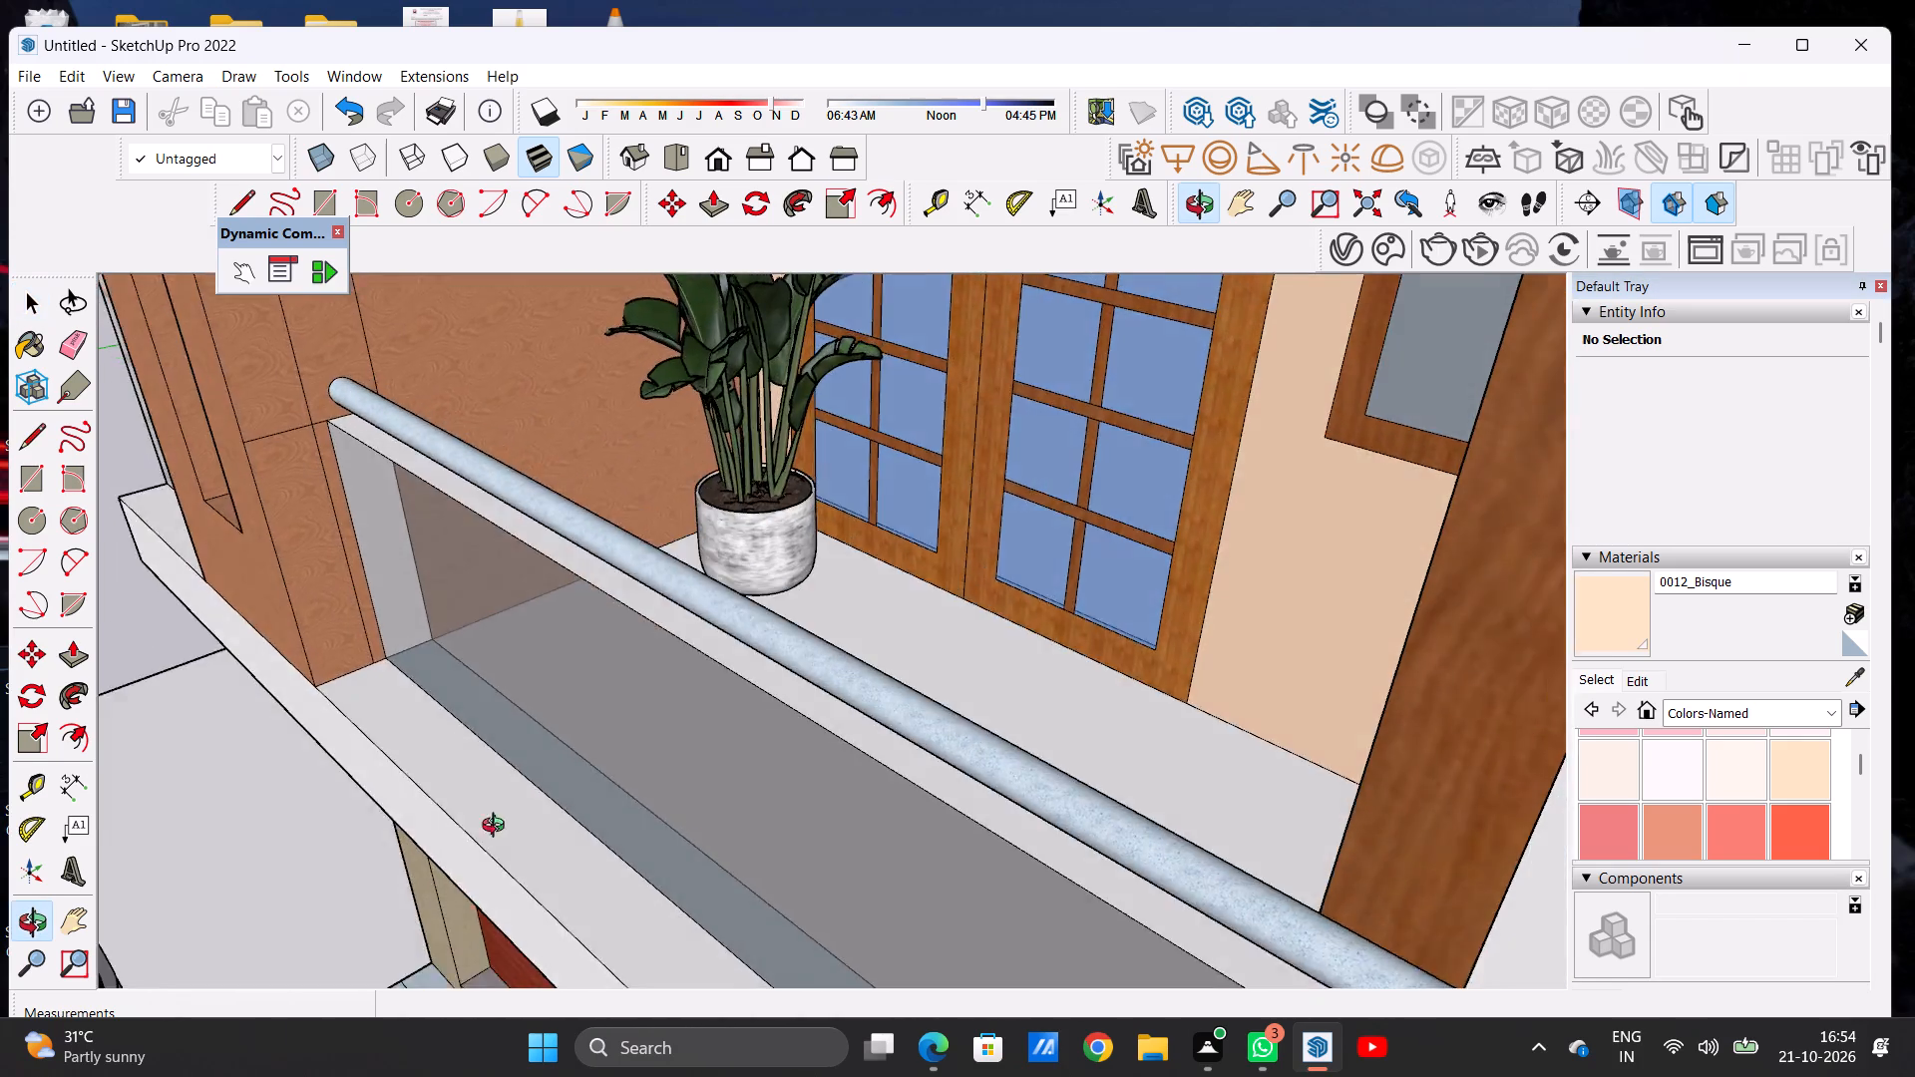
middle_click_drag(498, 828, 376, 857)
scroll(680, 600, "up", 6)
scroll(802, 595, "up", 5)
scroll(921, 610, "up", 1)
middle_click_drag(921, 611, 930, 447)
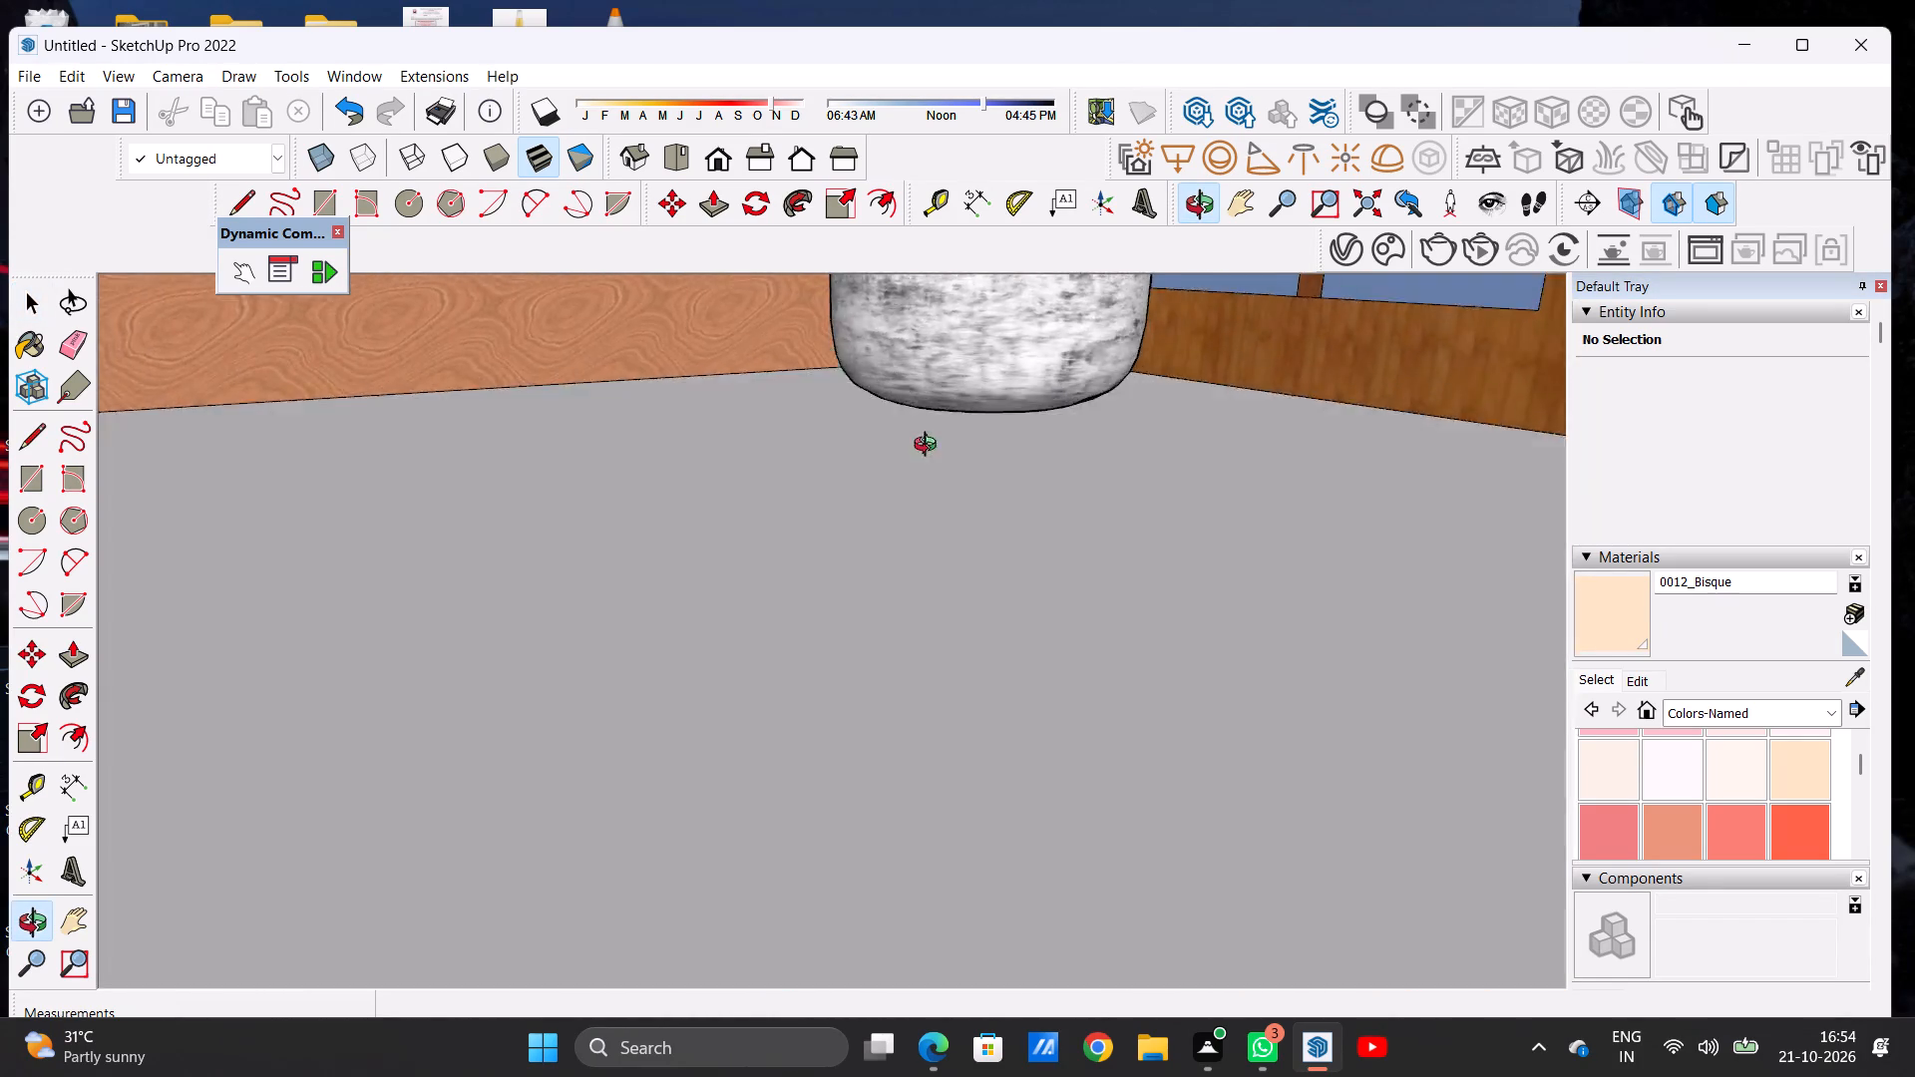
middle_click_drag(930, 447, 921, 495)
scroll(936, 432, "up", 11)
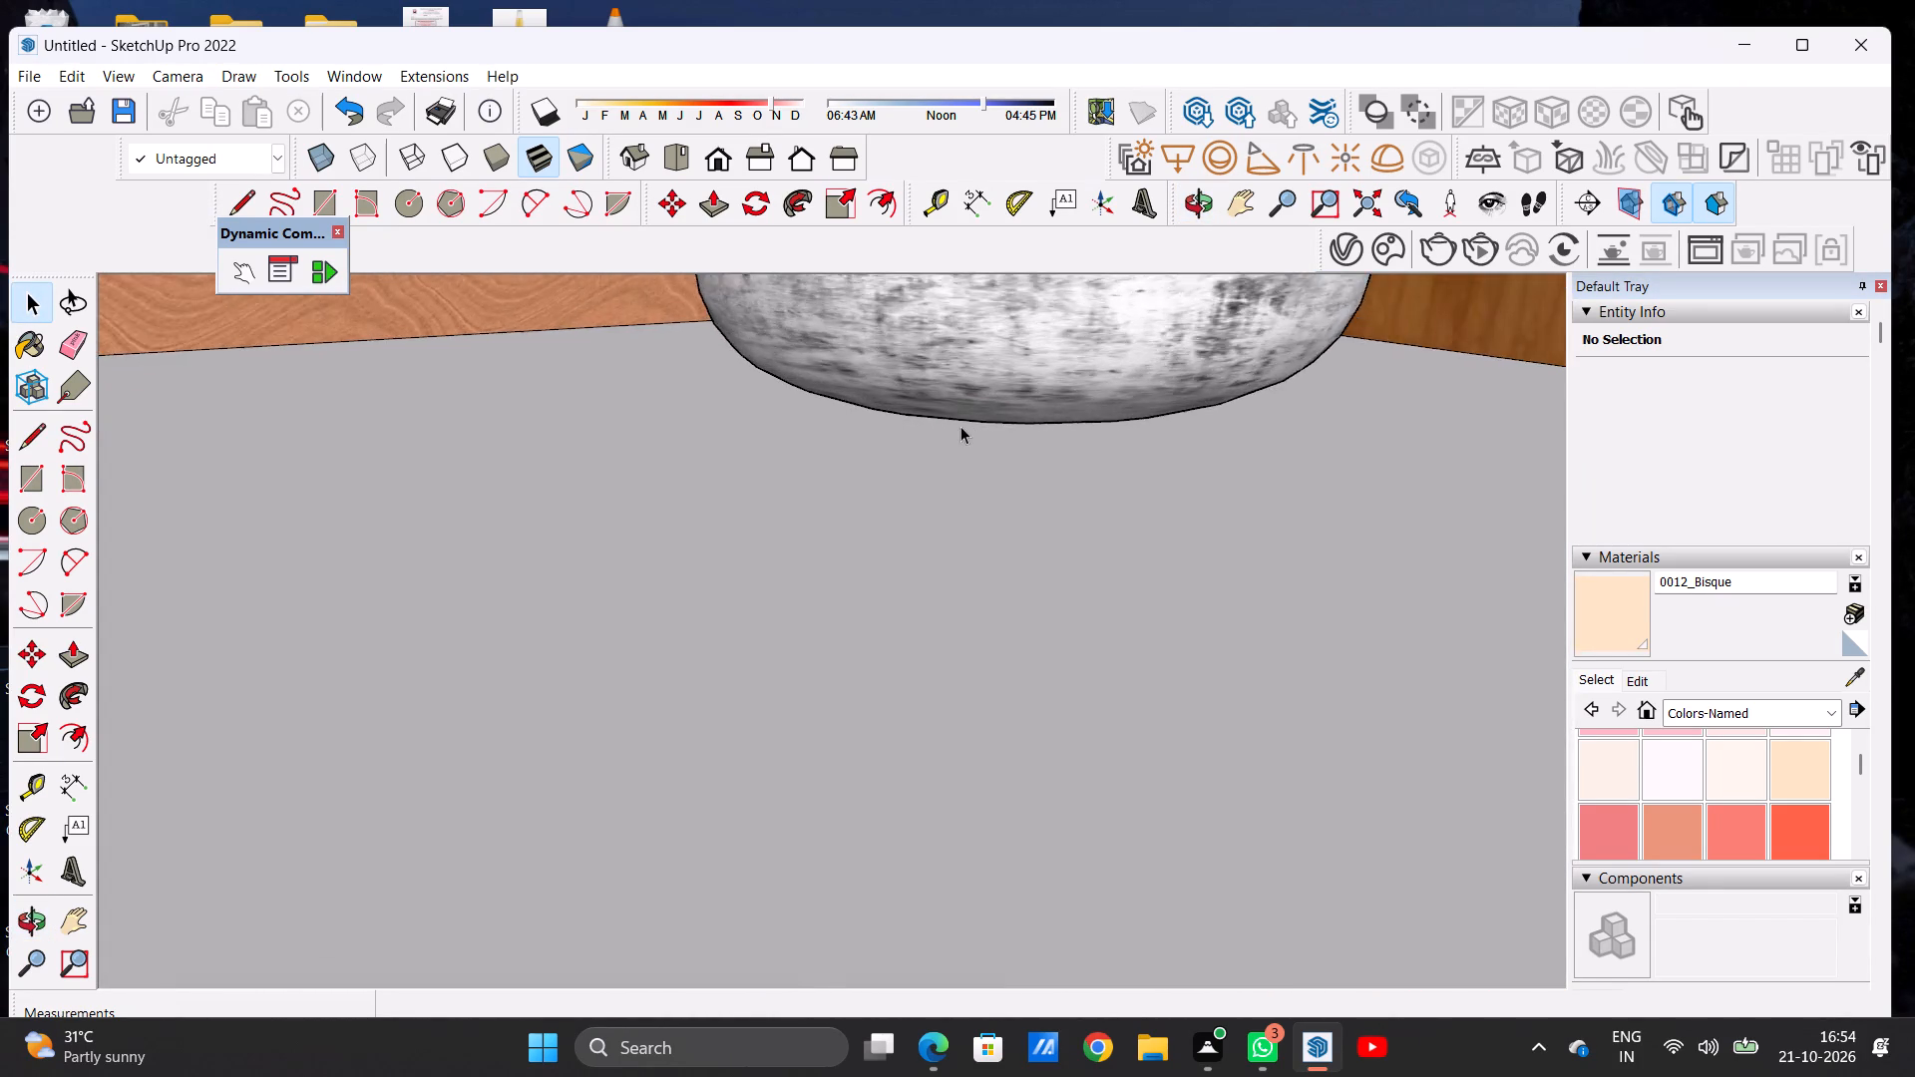
scroll(960, 426, "up", 6)
Move the potted plant on the lowest balcony about 1' 1" away from the glazed doors, toward the glass railing.
left_click(966, 371)
scroll(871, 509, "down", 4)
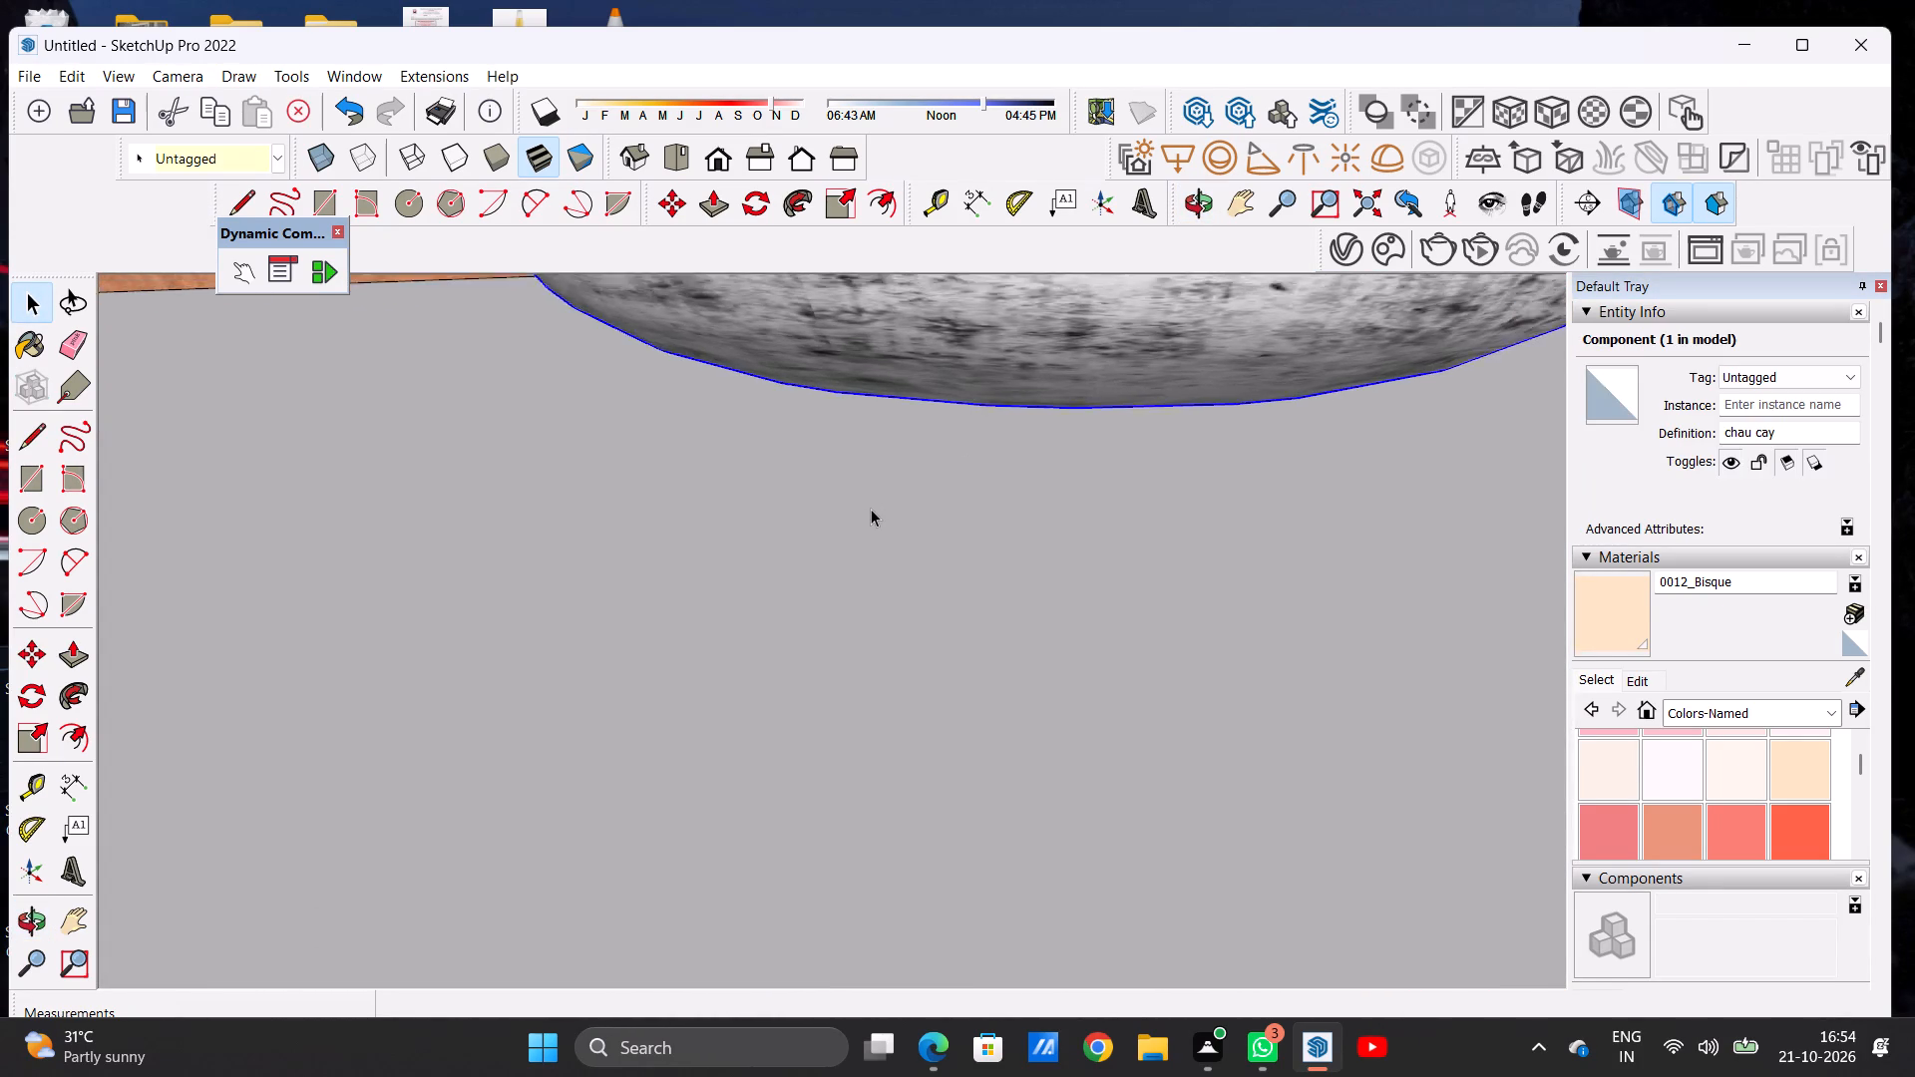
scroll(871, 509, "down", 18)
scroll(881, 489, "down", 11)
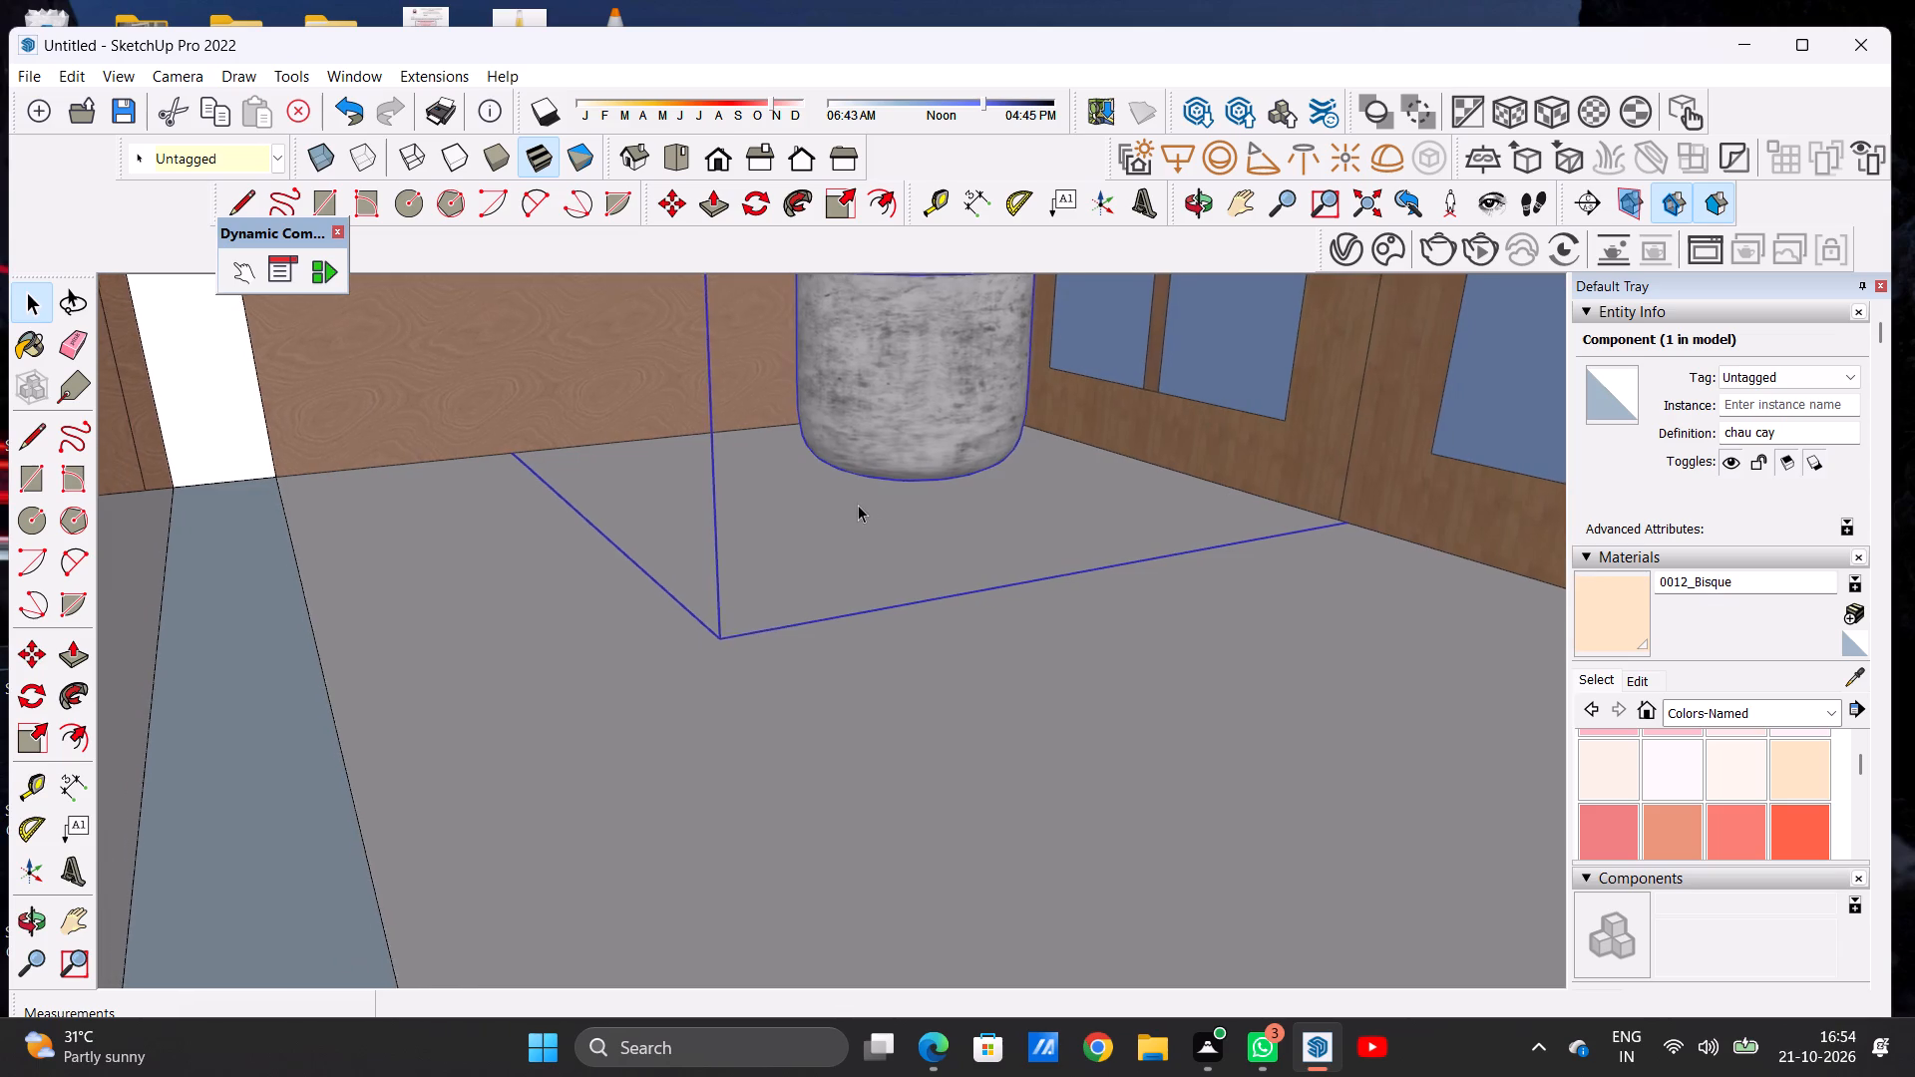
scroll(858, 505, "down", 20)
scroll(858, 505, "down", 20)
scroll(858, 505, "down", 5)
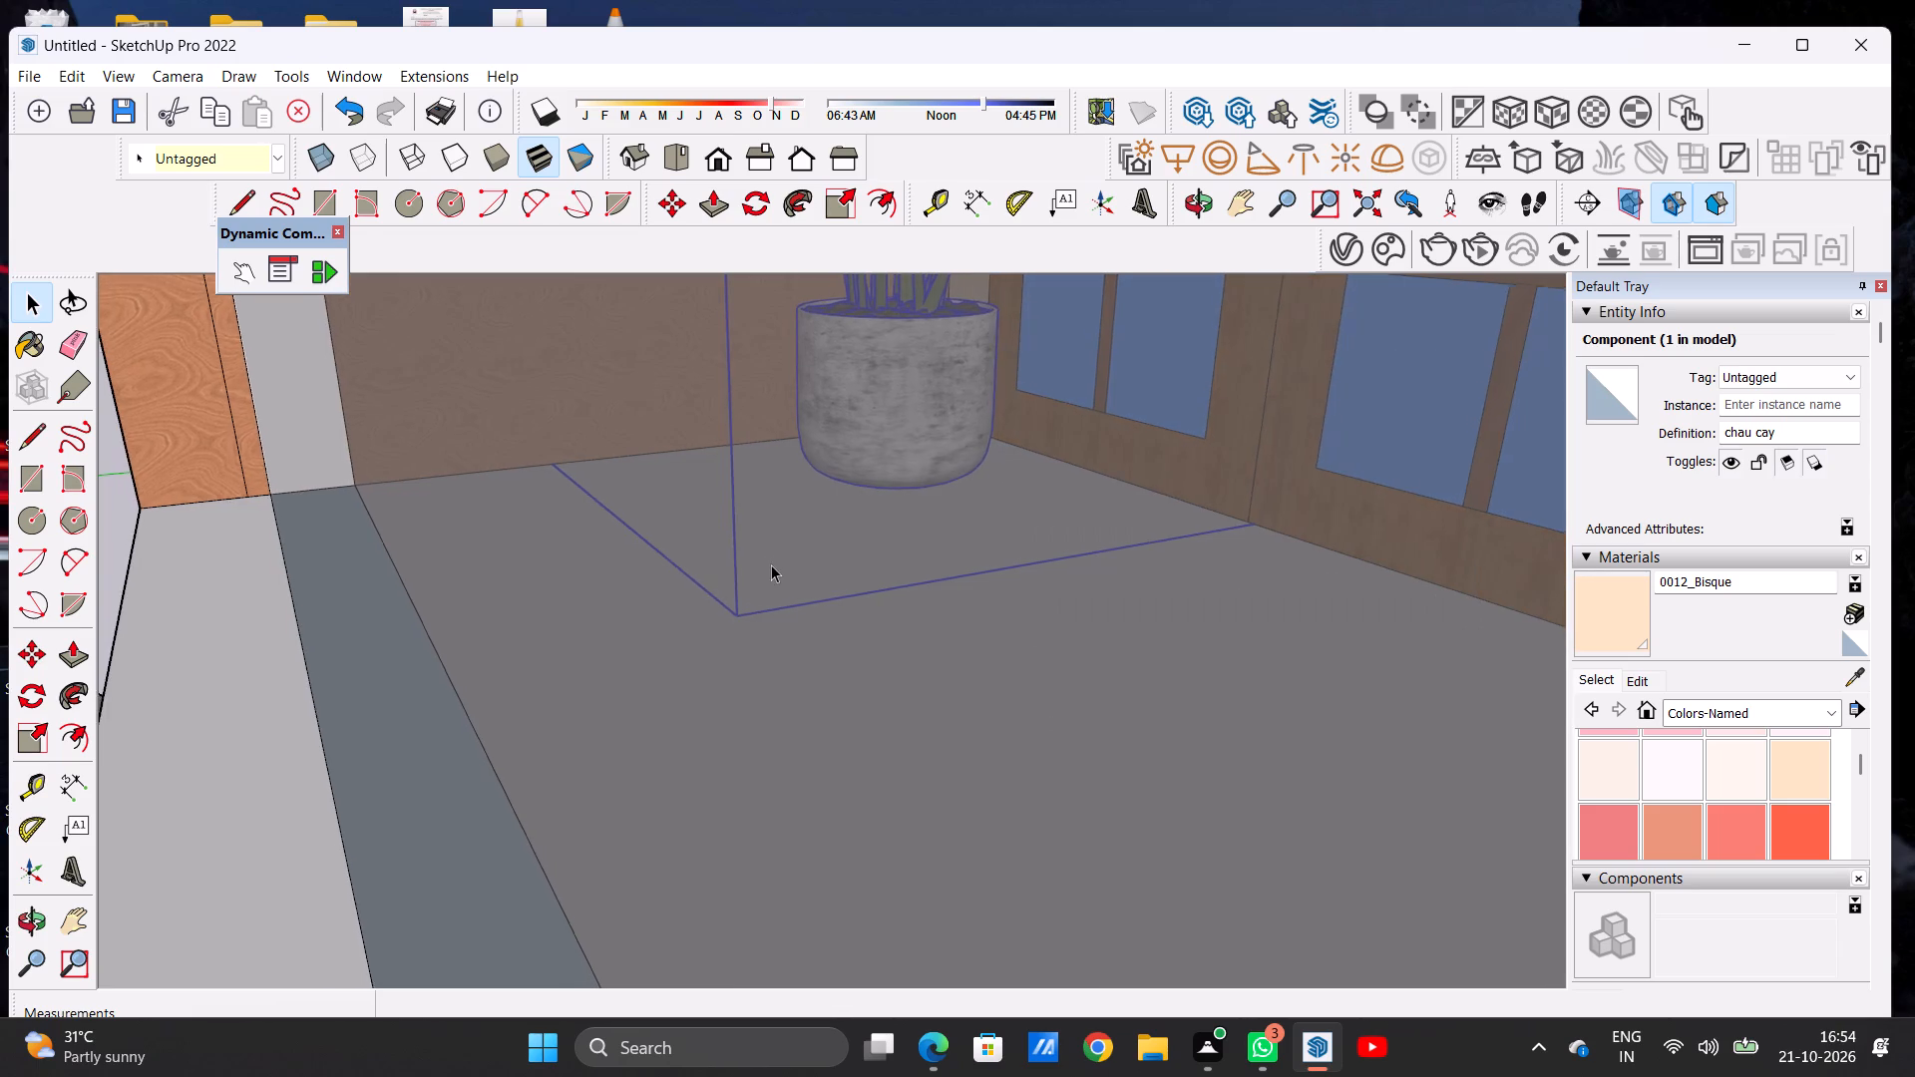
scroll(771, 564, "down", 20)
scroll(664, 572, "down", 4)
scroll(664, 576, "up", 1)
scroll(664, 576, "down", 11)
scroll(665, 576, "up", 1)
scroll(662, 631, "down", 6)
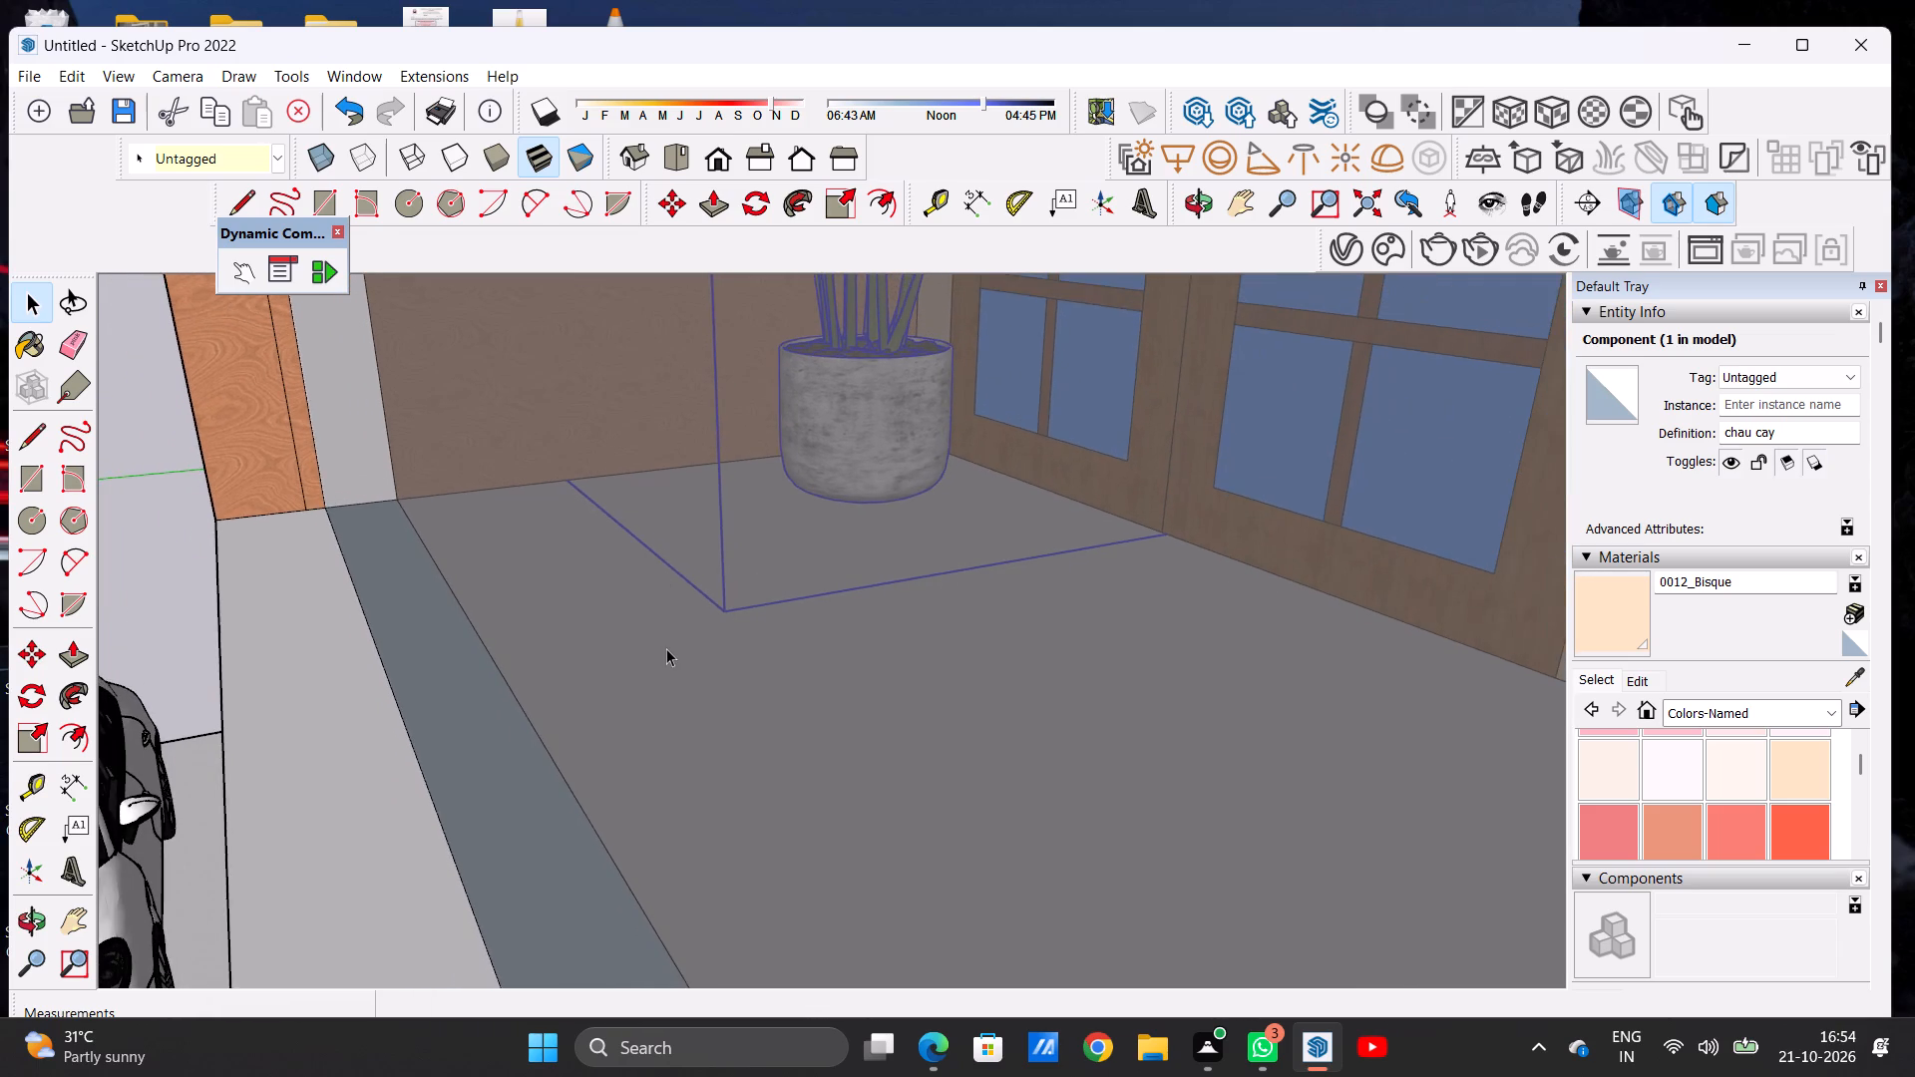
scroll(666, 648, "down", 15)
scroll(668, 649, "up", 1)
scroll(669, 649, "down", 20)
scroll(669, 649, "down", 11)
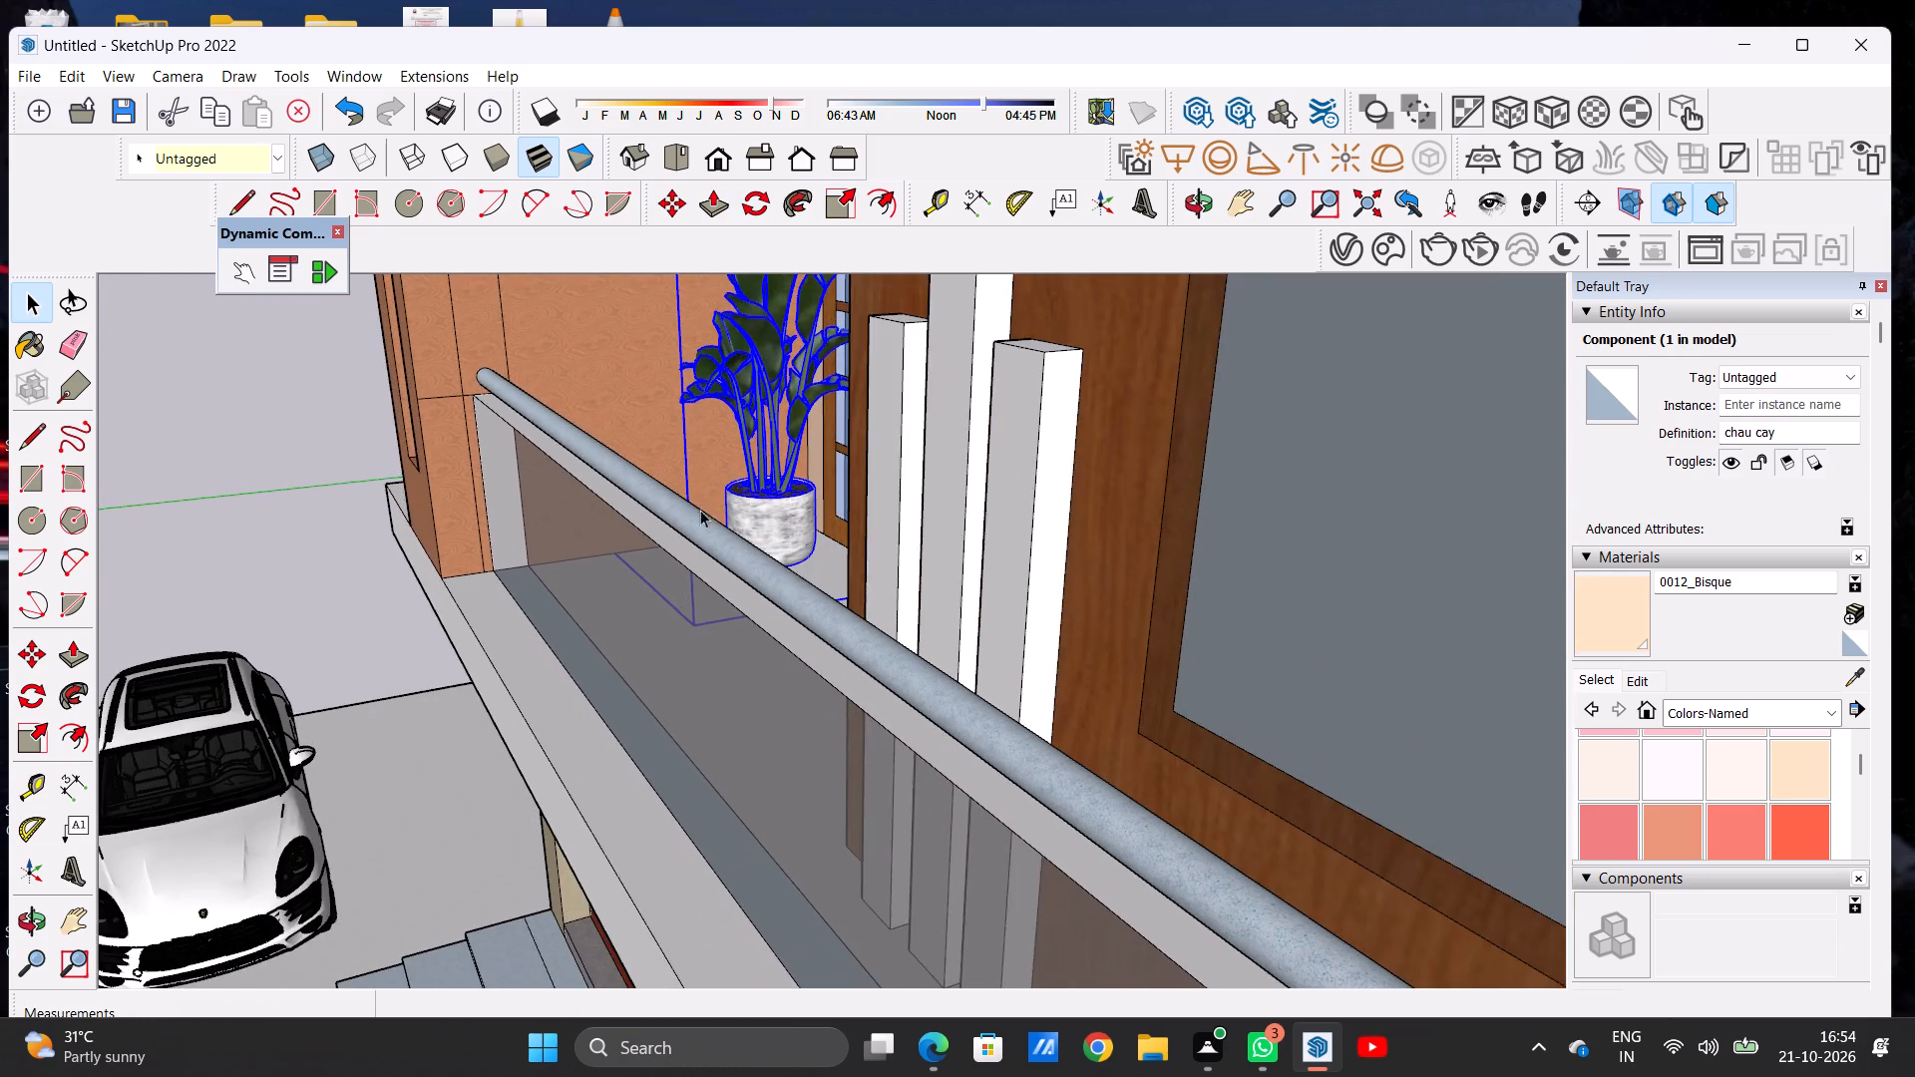
scroll(704, 492, "up", 6)
middle_click_drag(763, 491, 767, 550)
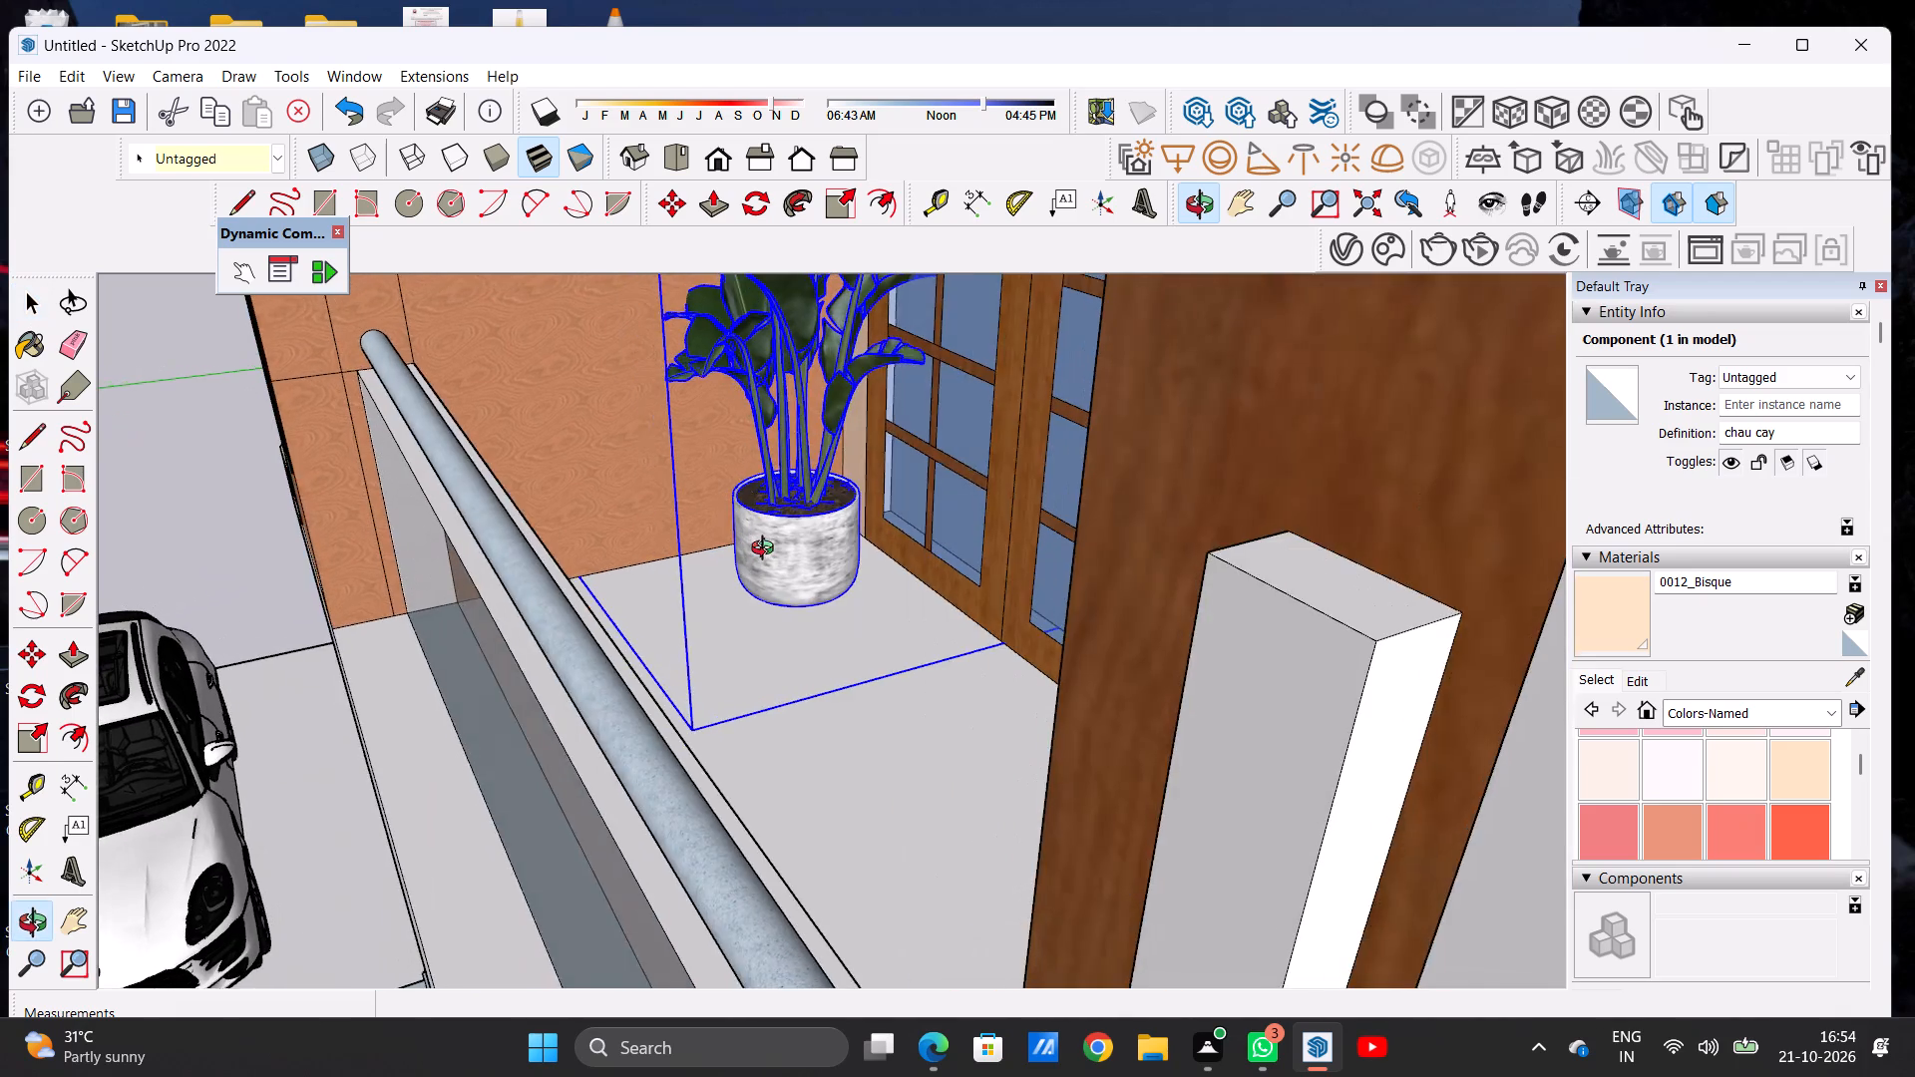
middle_click_drag(767, 550, 745, 600)
key("m")
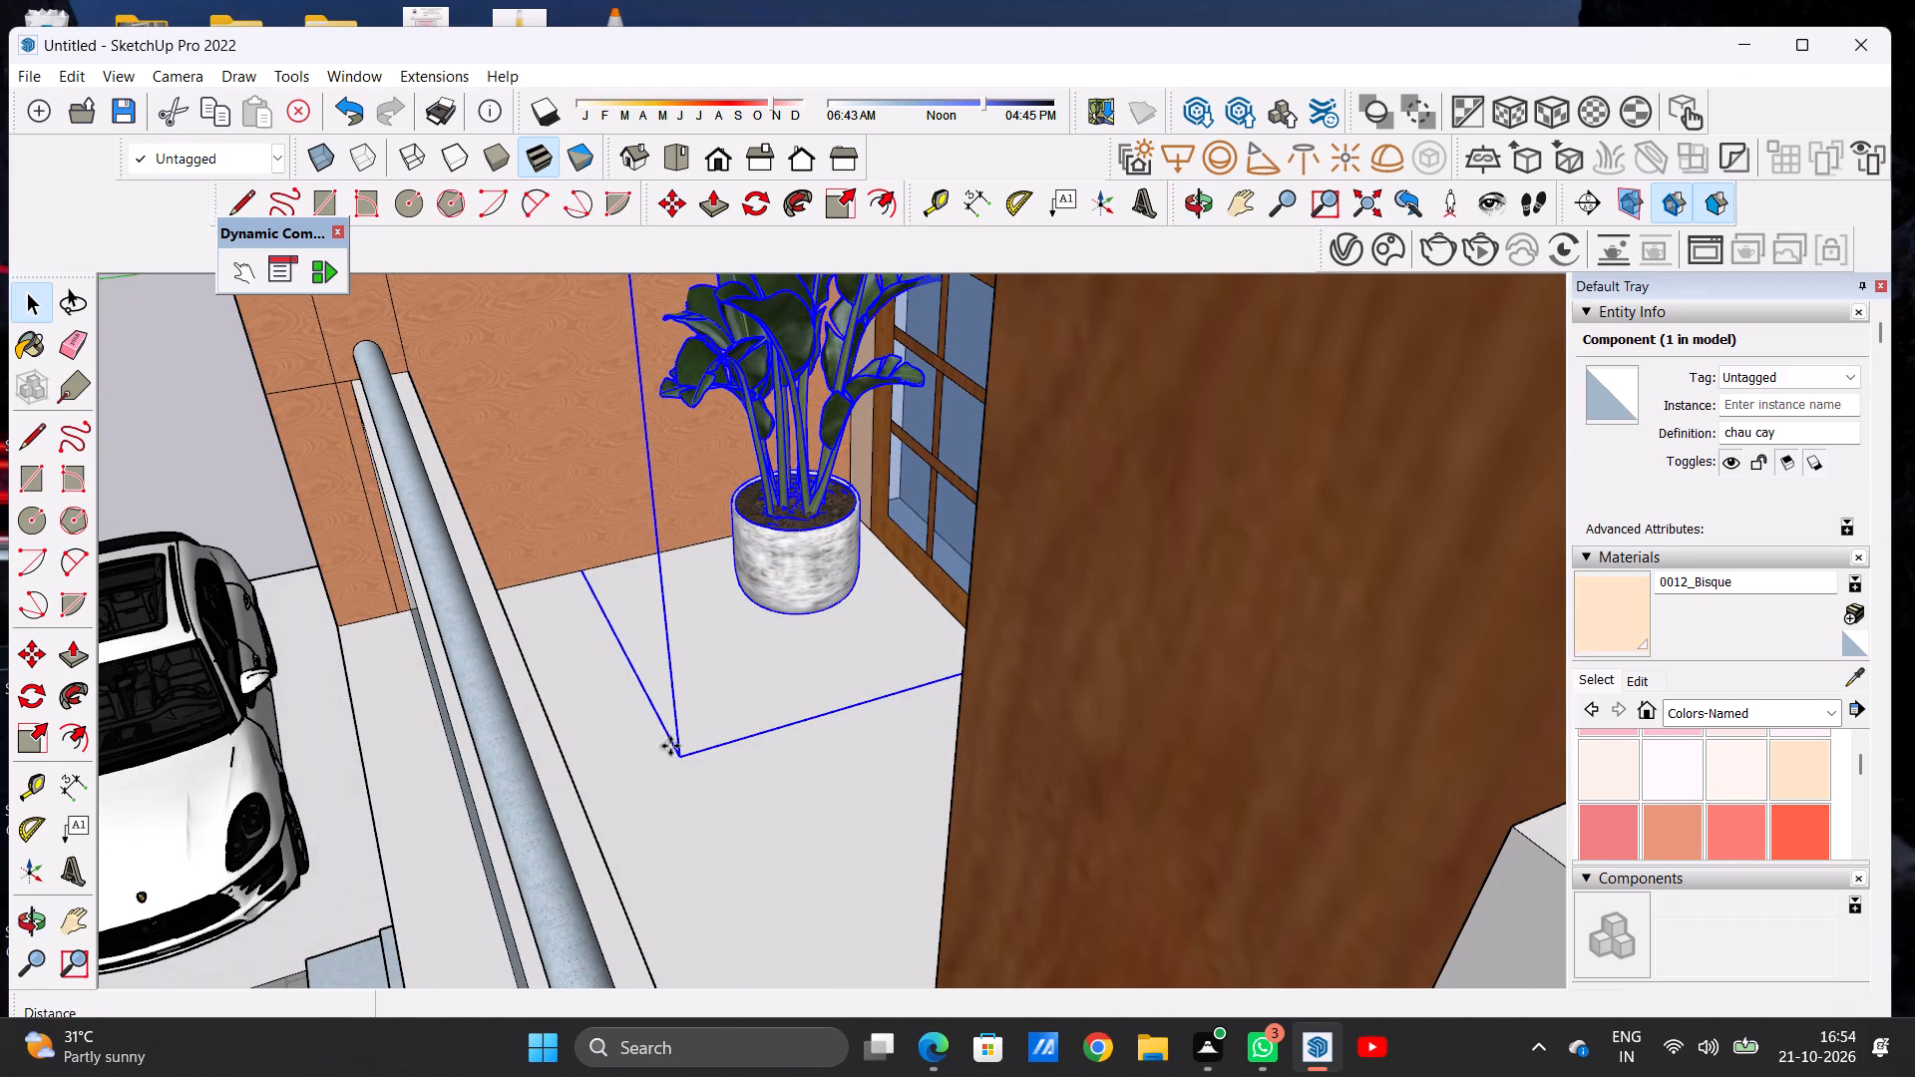
left_click(689, 763)
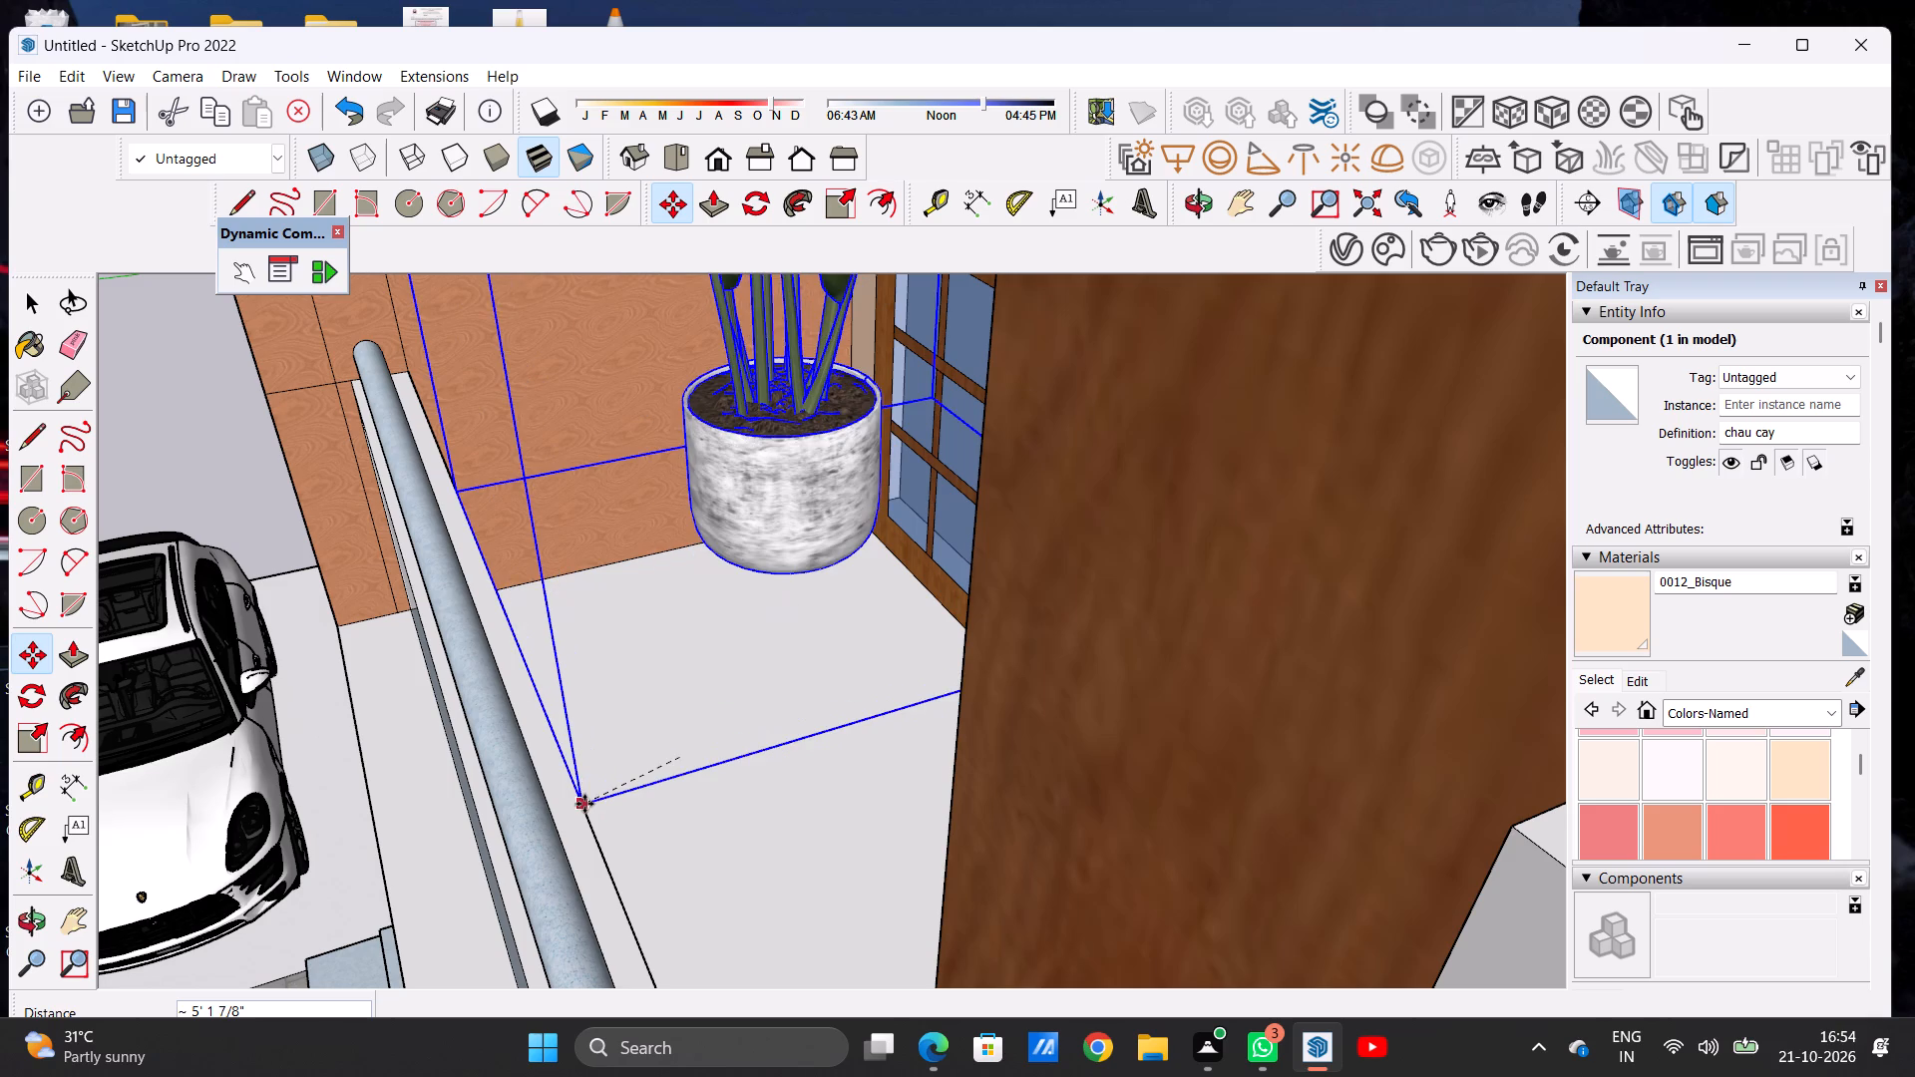
left_click(591, 802)
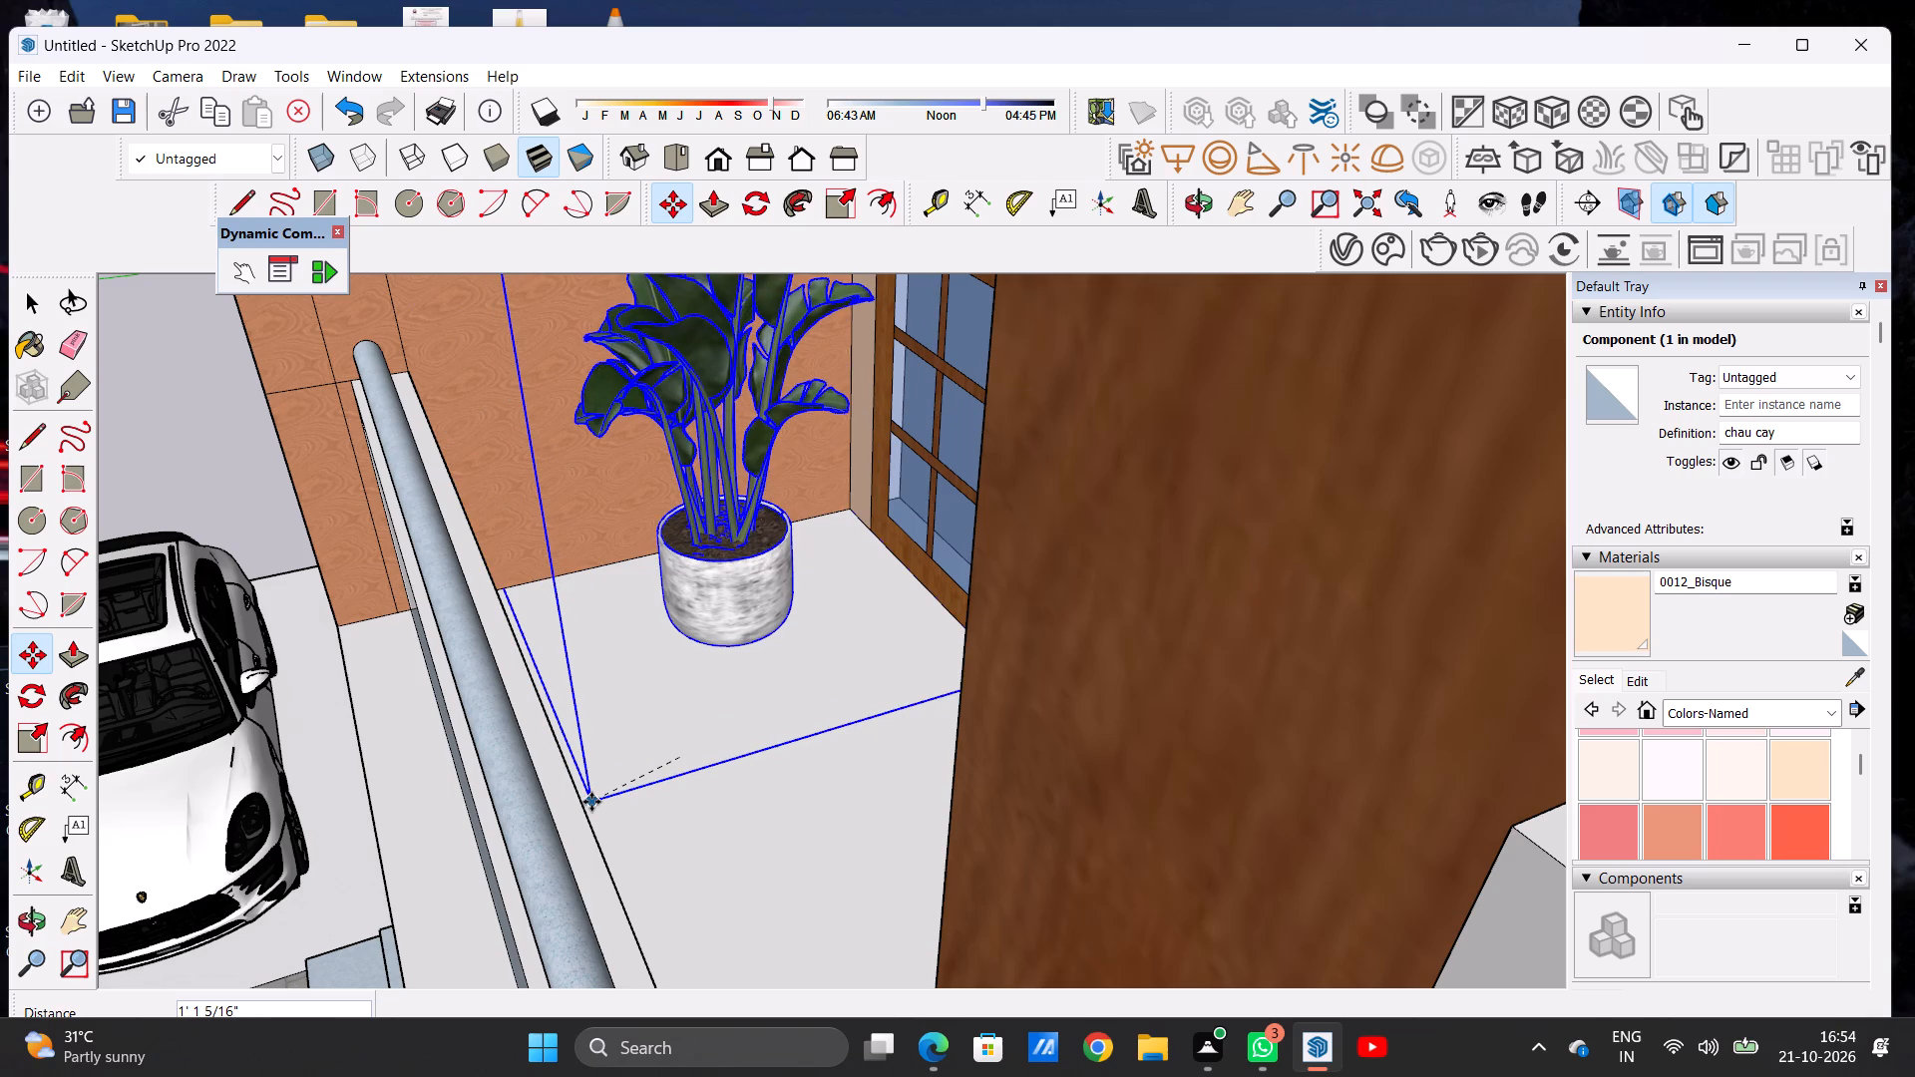
key("space")
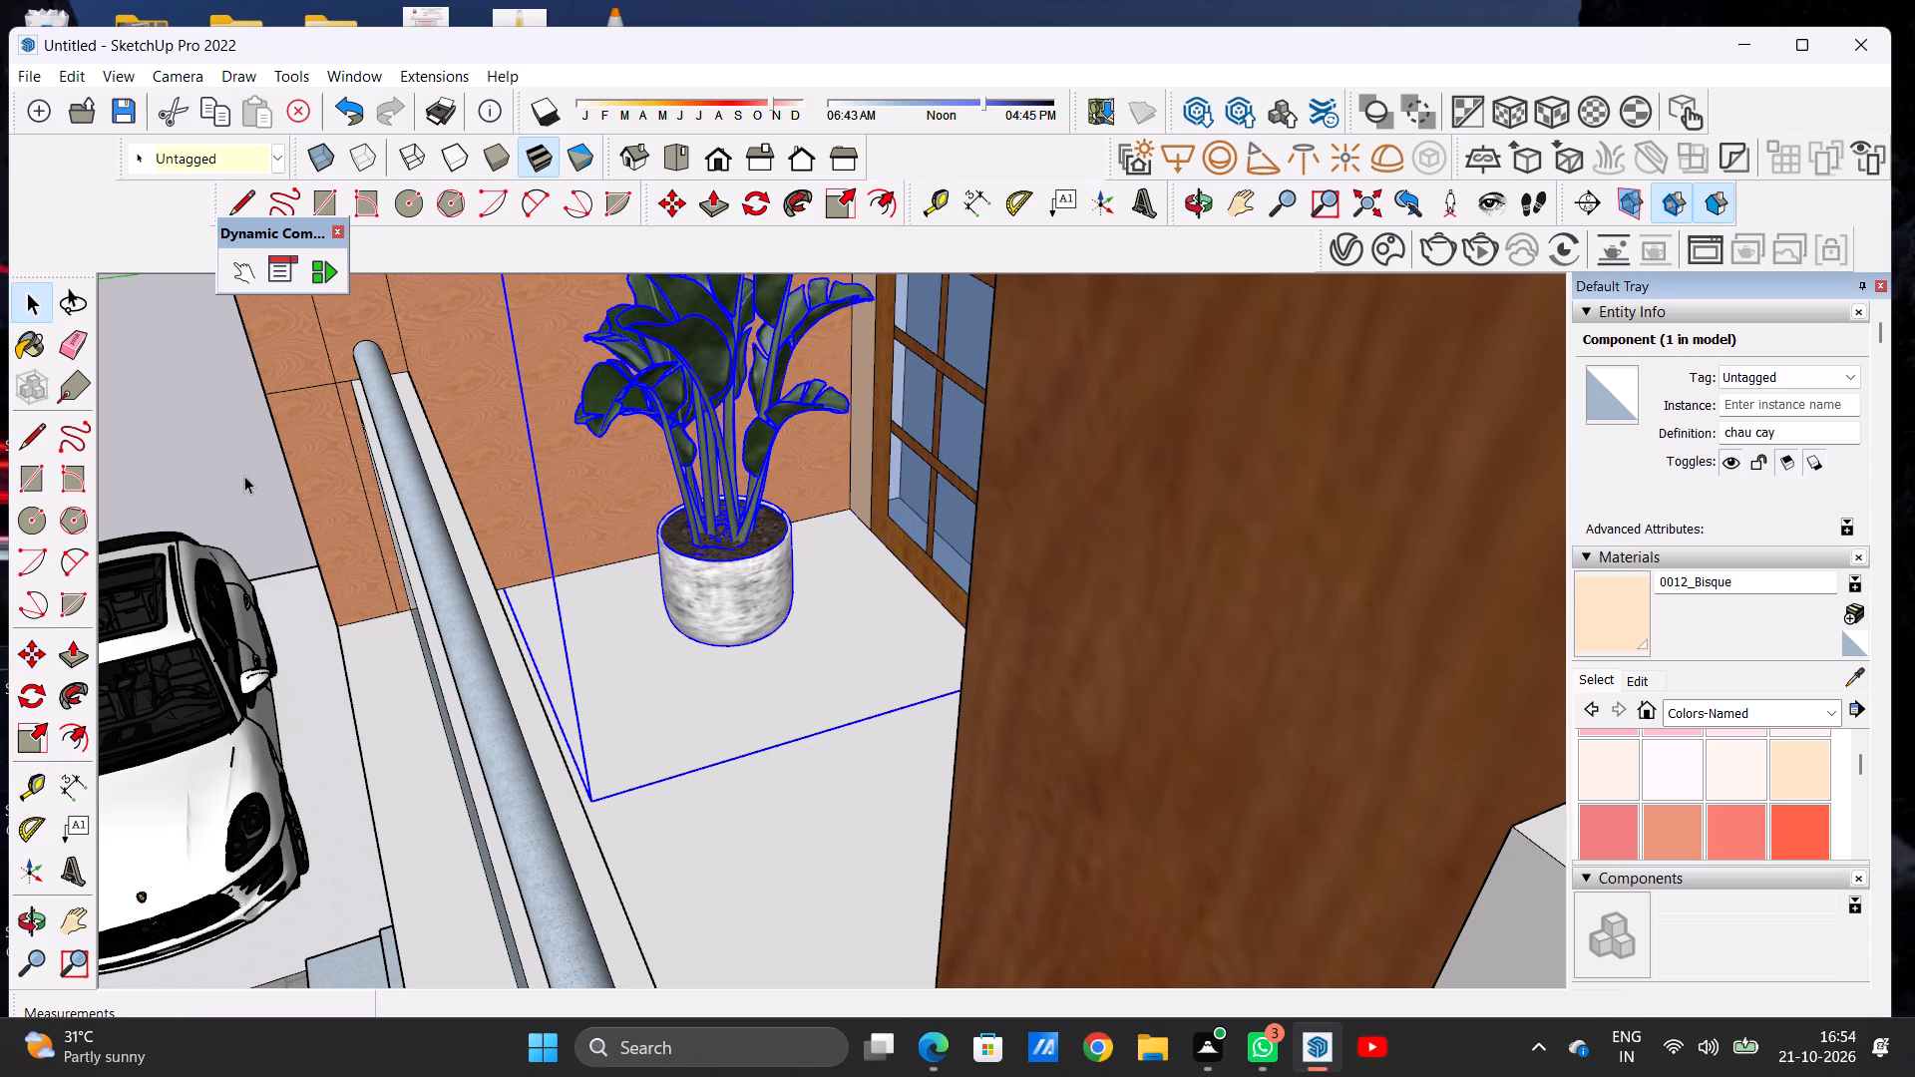
left_click(244, 476)
Examine the potted plant on the lowest balcony up close and from the front, comparing it with the rest of the facade.
scroll(771, 573, "up", 6)
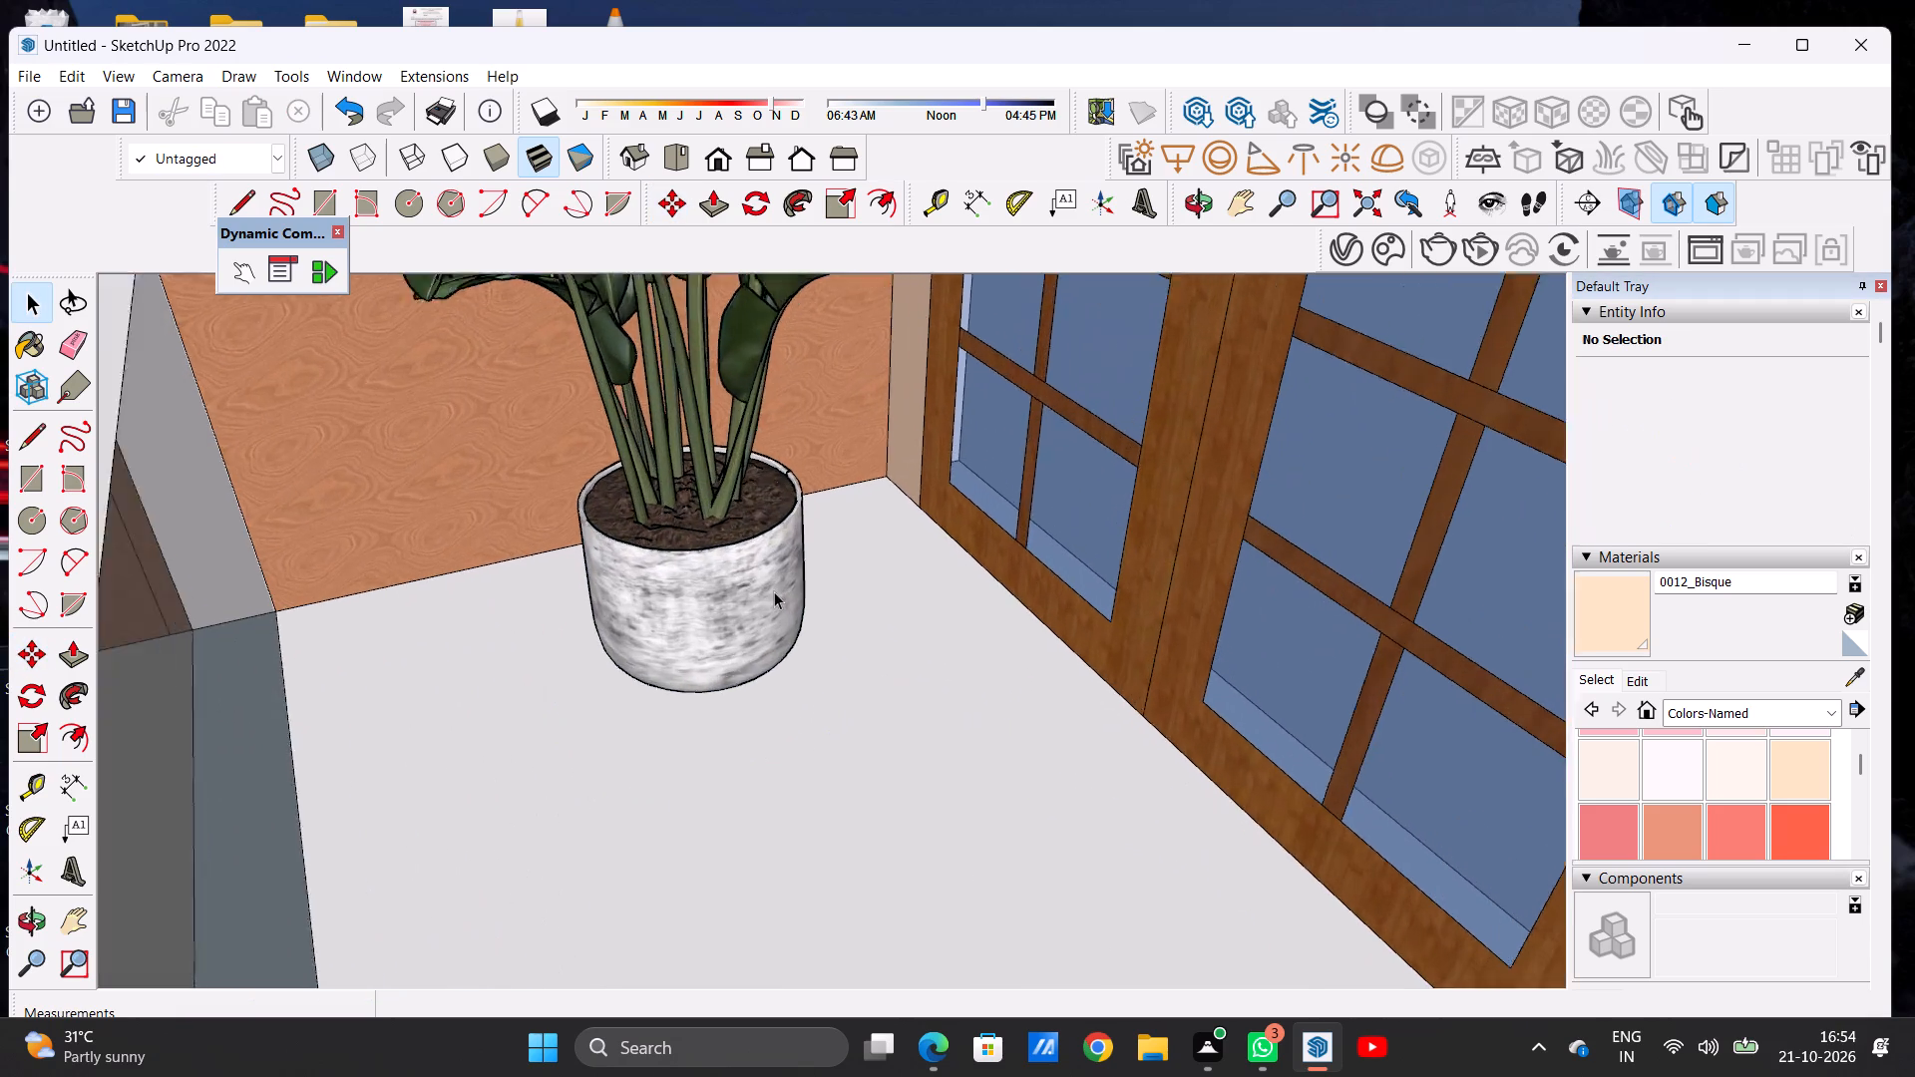
scroll(774, 591, "up", 4)
scroll(687, 692, "down", 20)
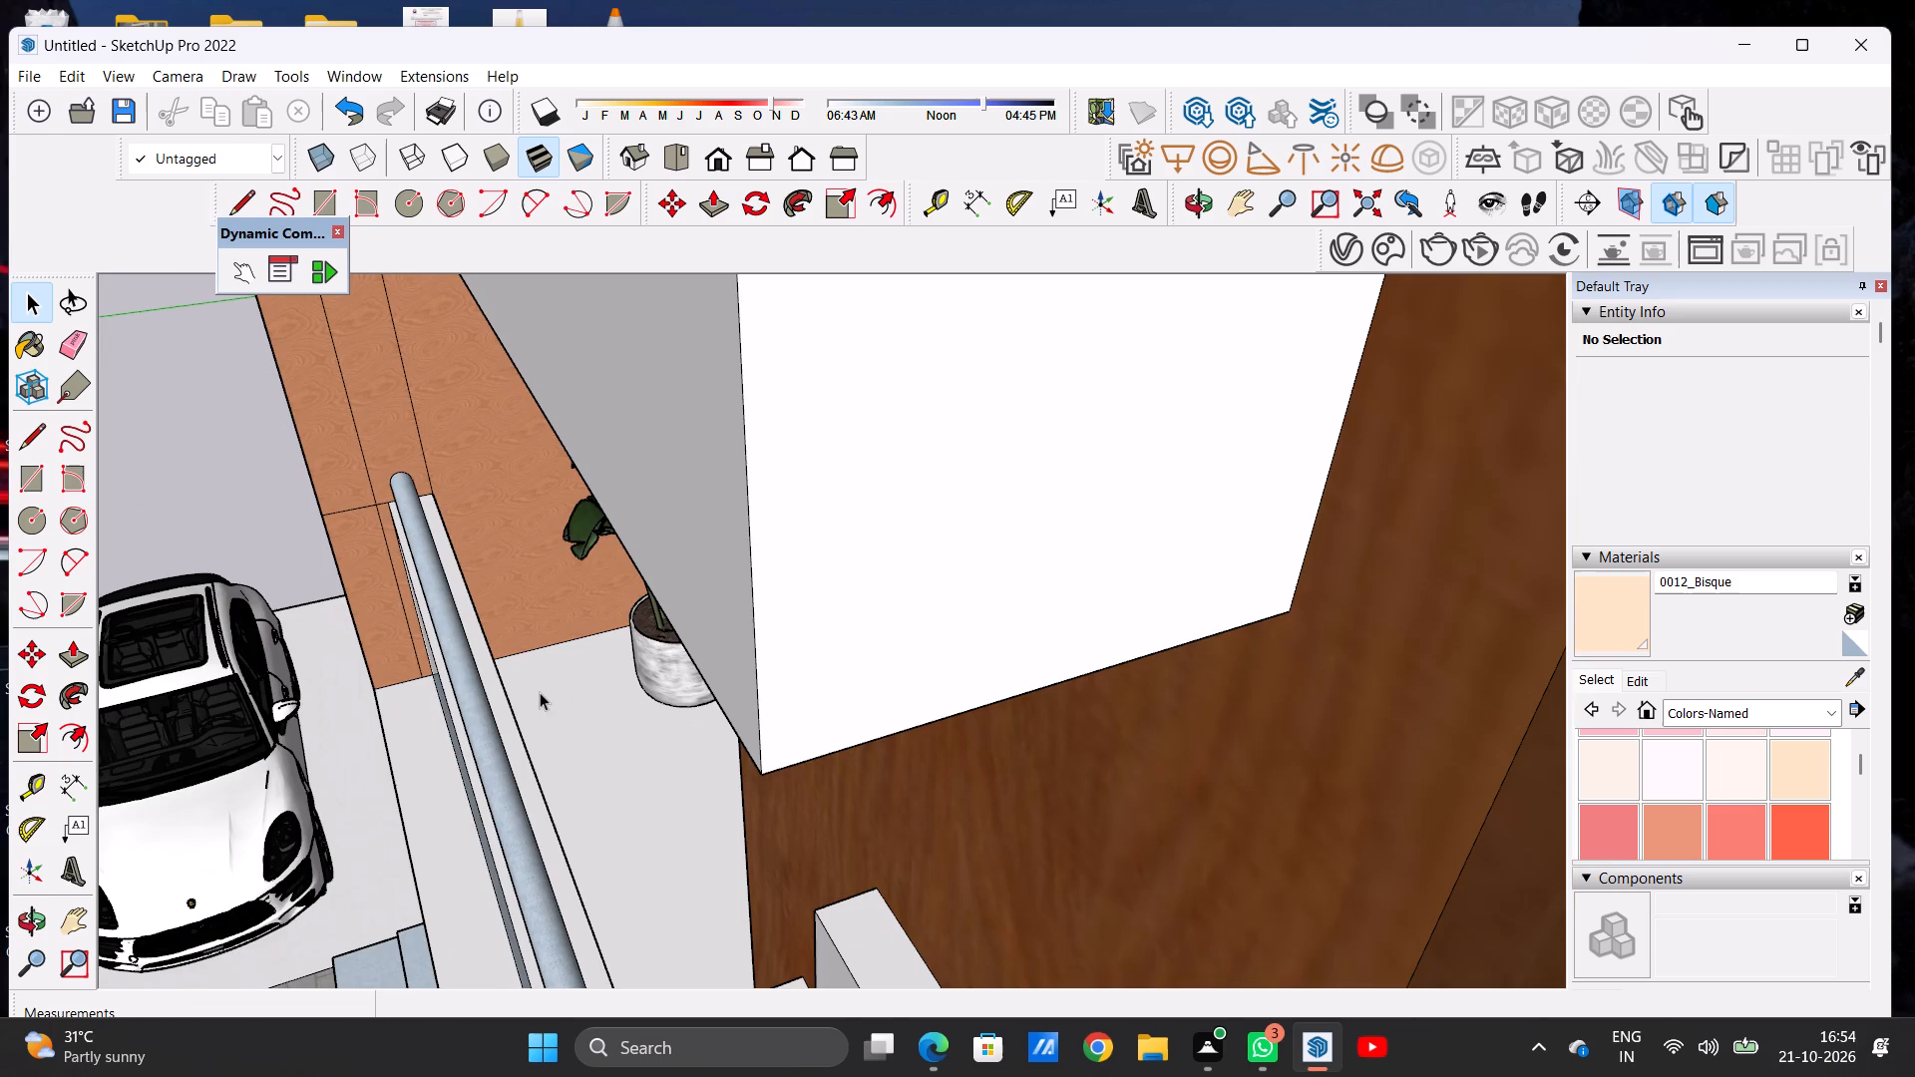
middle_click_drag(476, 693, 1046, 564)
scroll(510, 691, "down", 6)
scroll(374, 685, "down", 5)
scroll(555, 648, "down", 5)
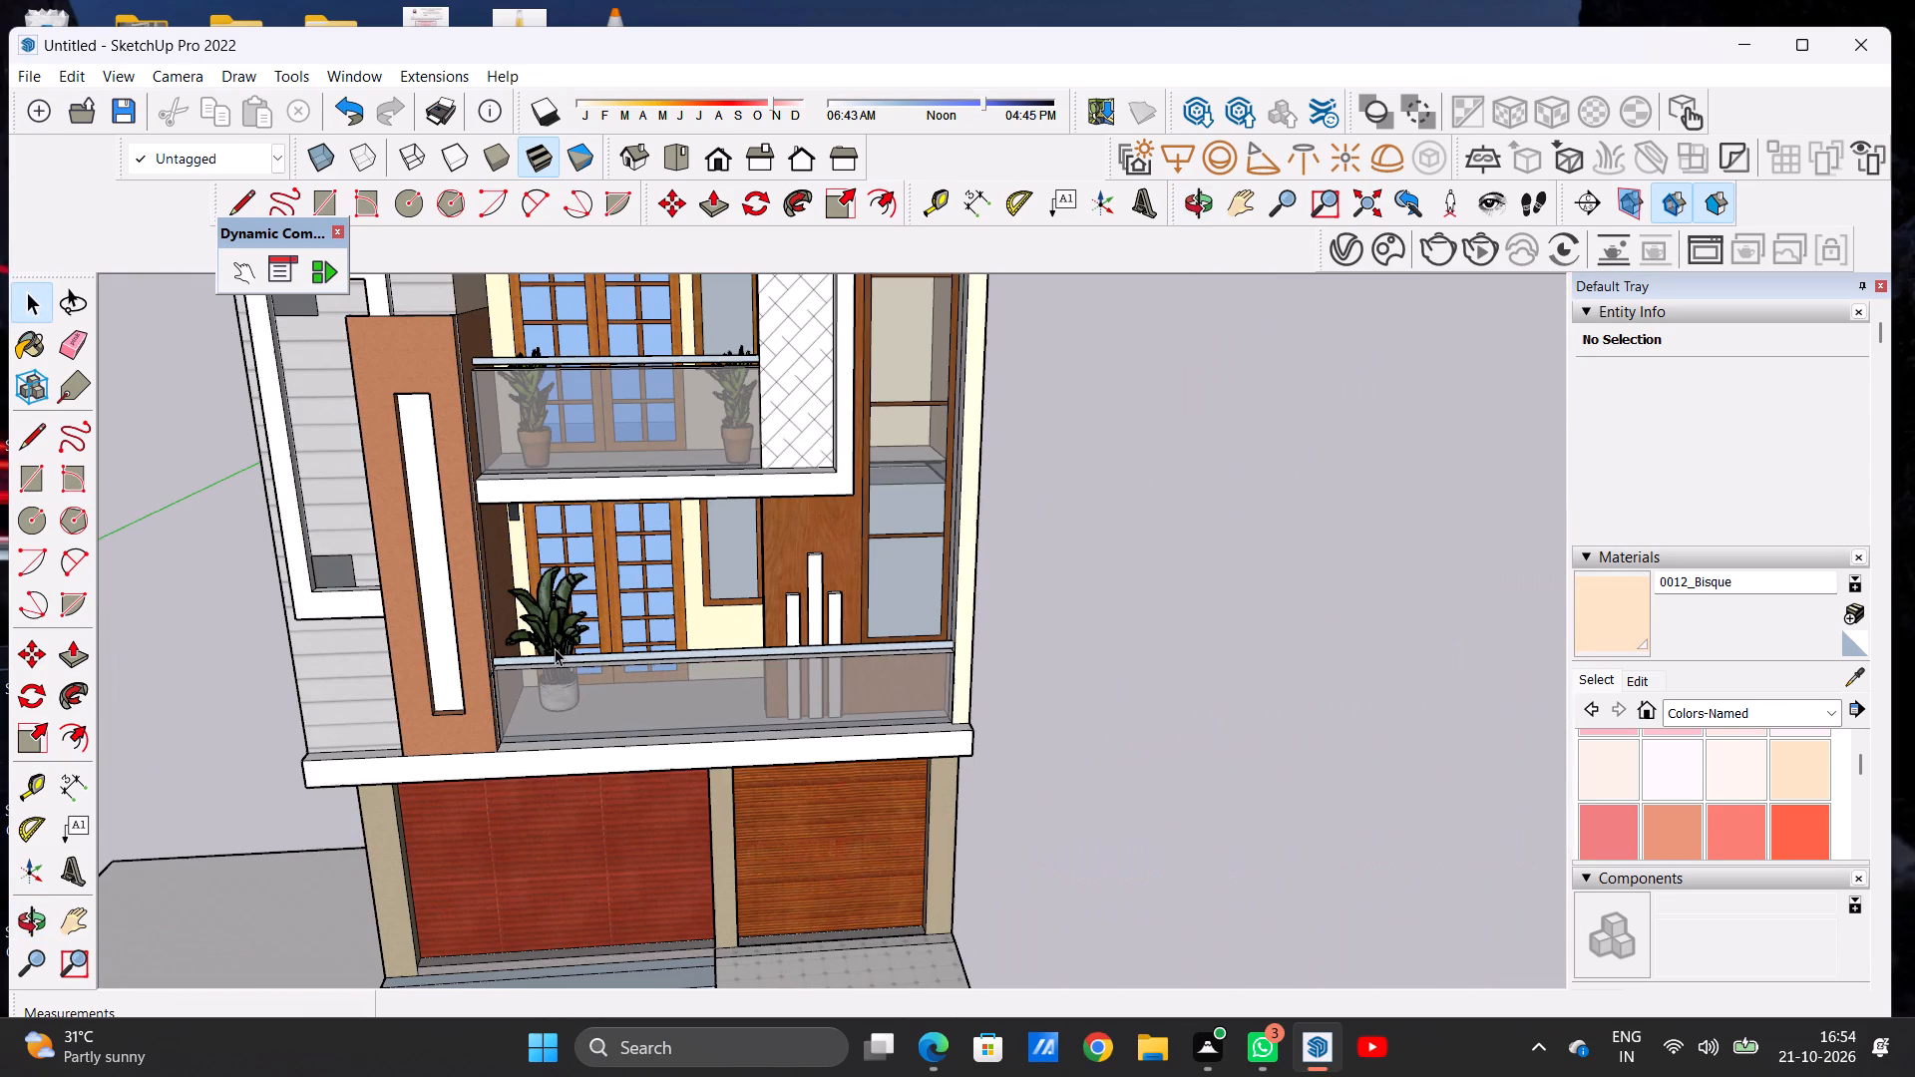
scroll(644, 665, "down", 6)
scroll(669, 682, "up", 3)
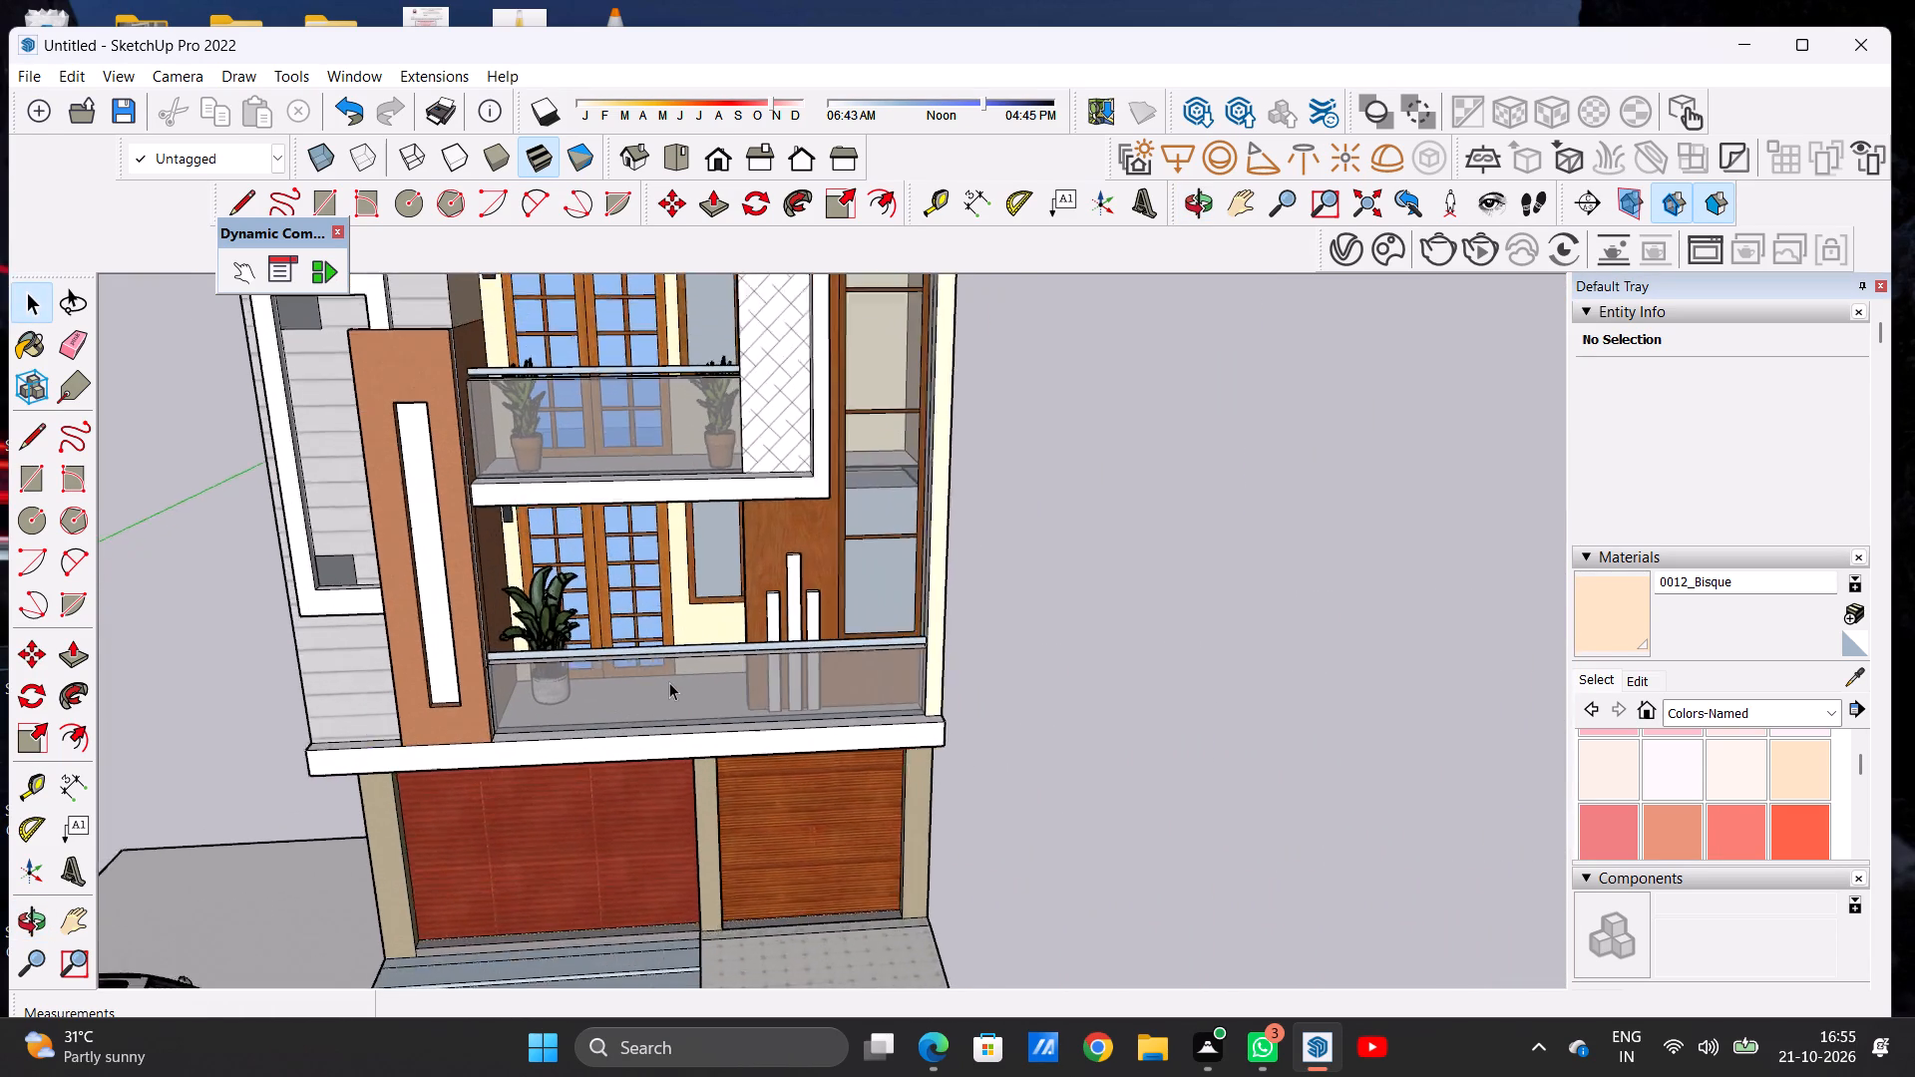
scroll(669, 682, "up", 3)
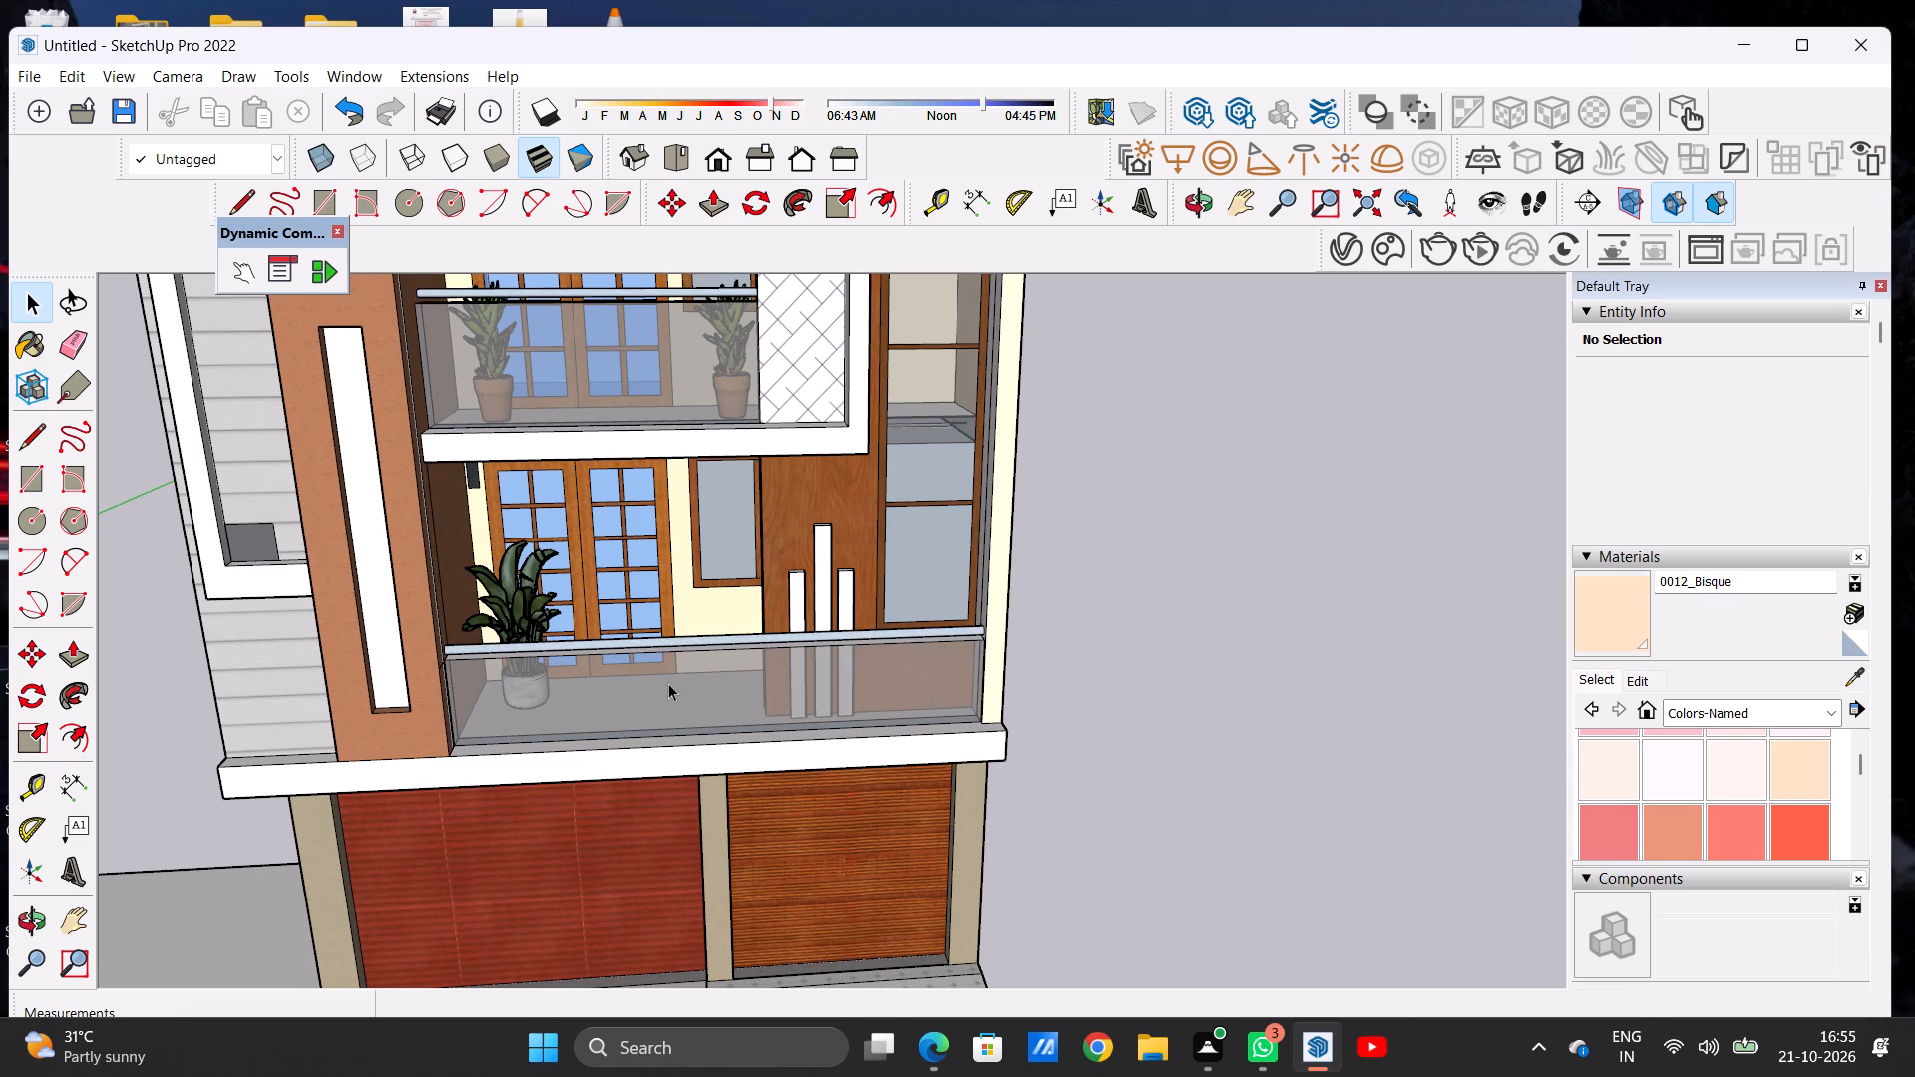
scroll(665, 683, "down", 4)
scroll(562, 681, "up", 2)
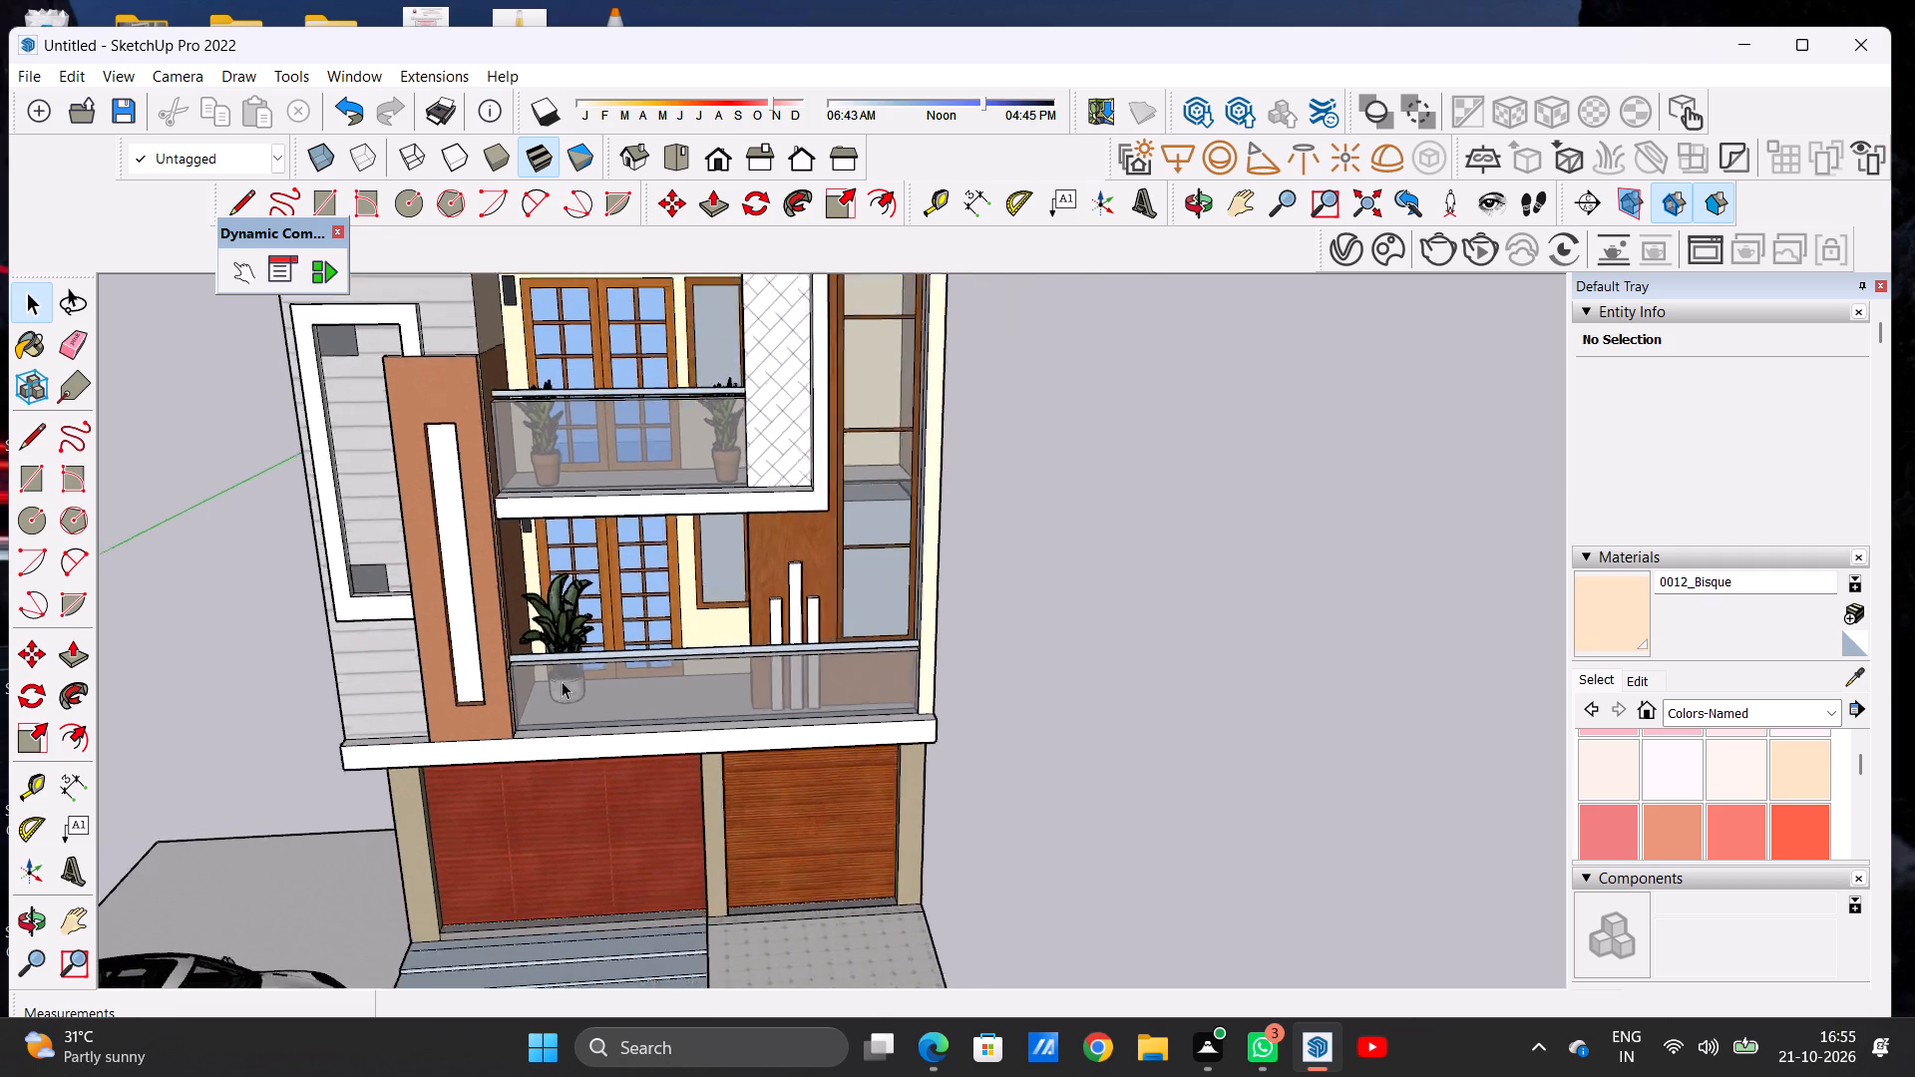
scroll(562, 681, "up", 3)
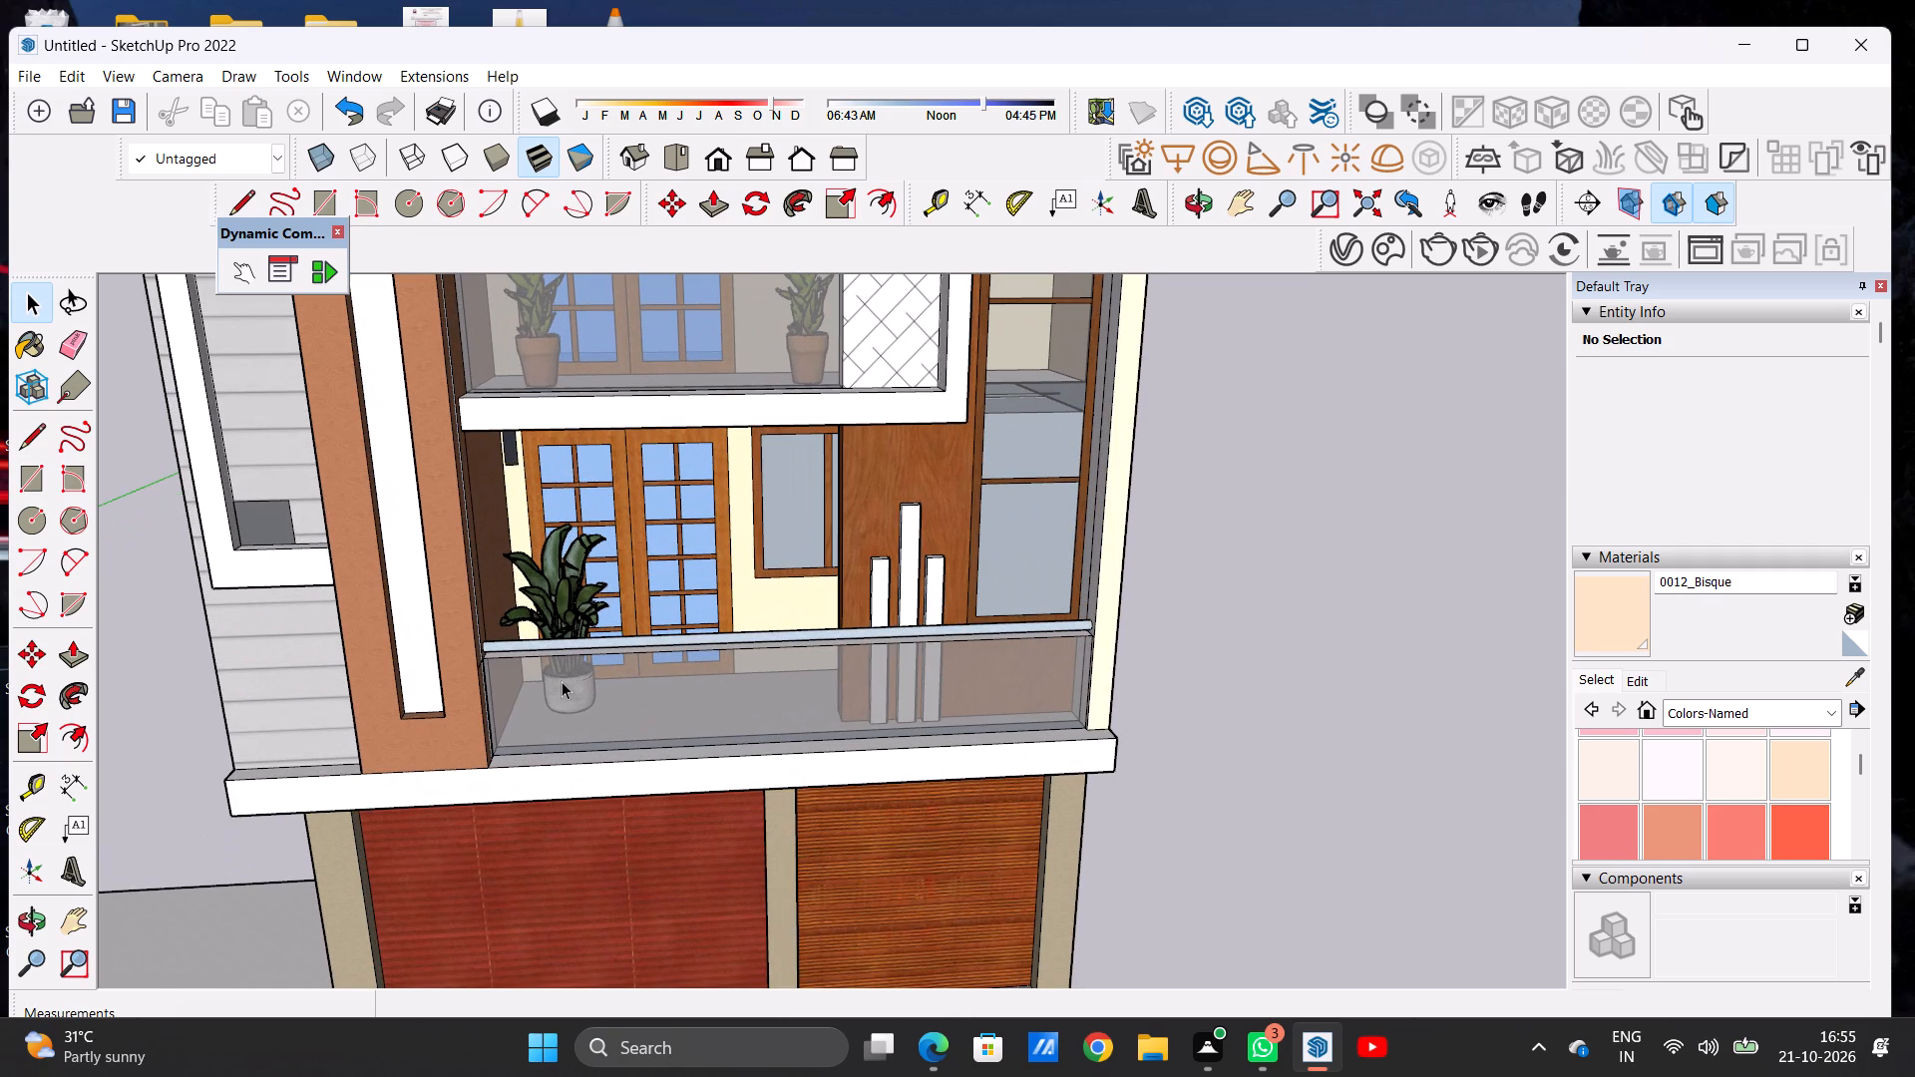
scroll(526, 672, "down", 6)
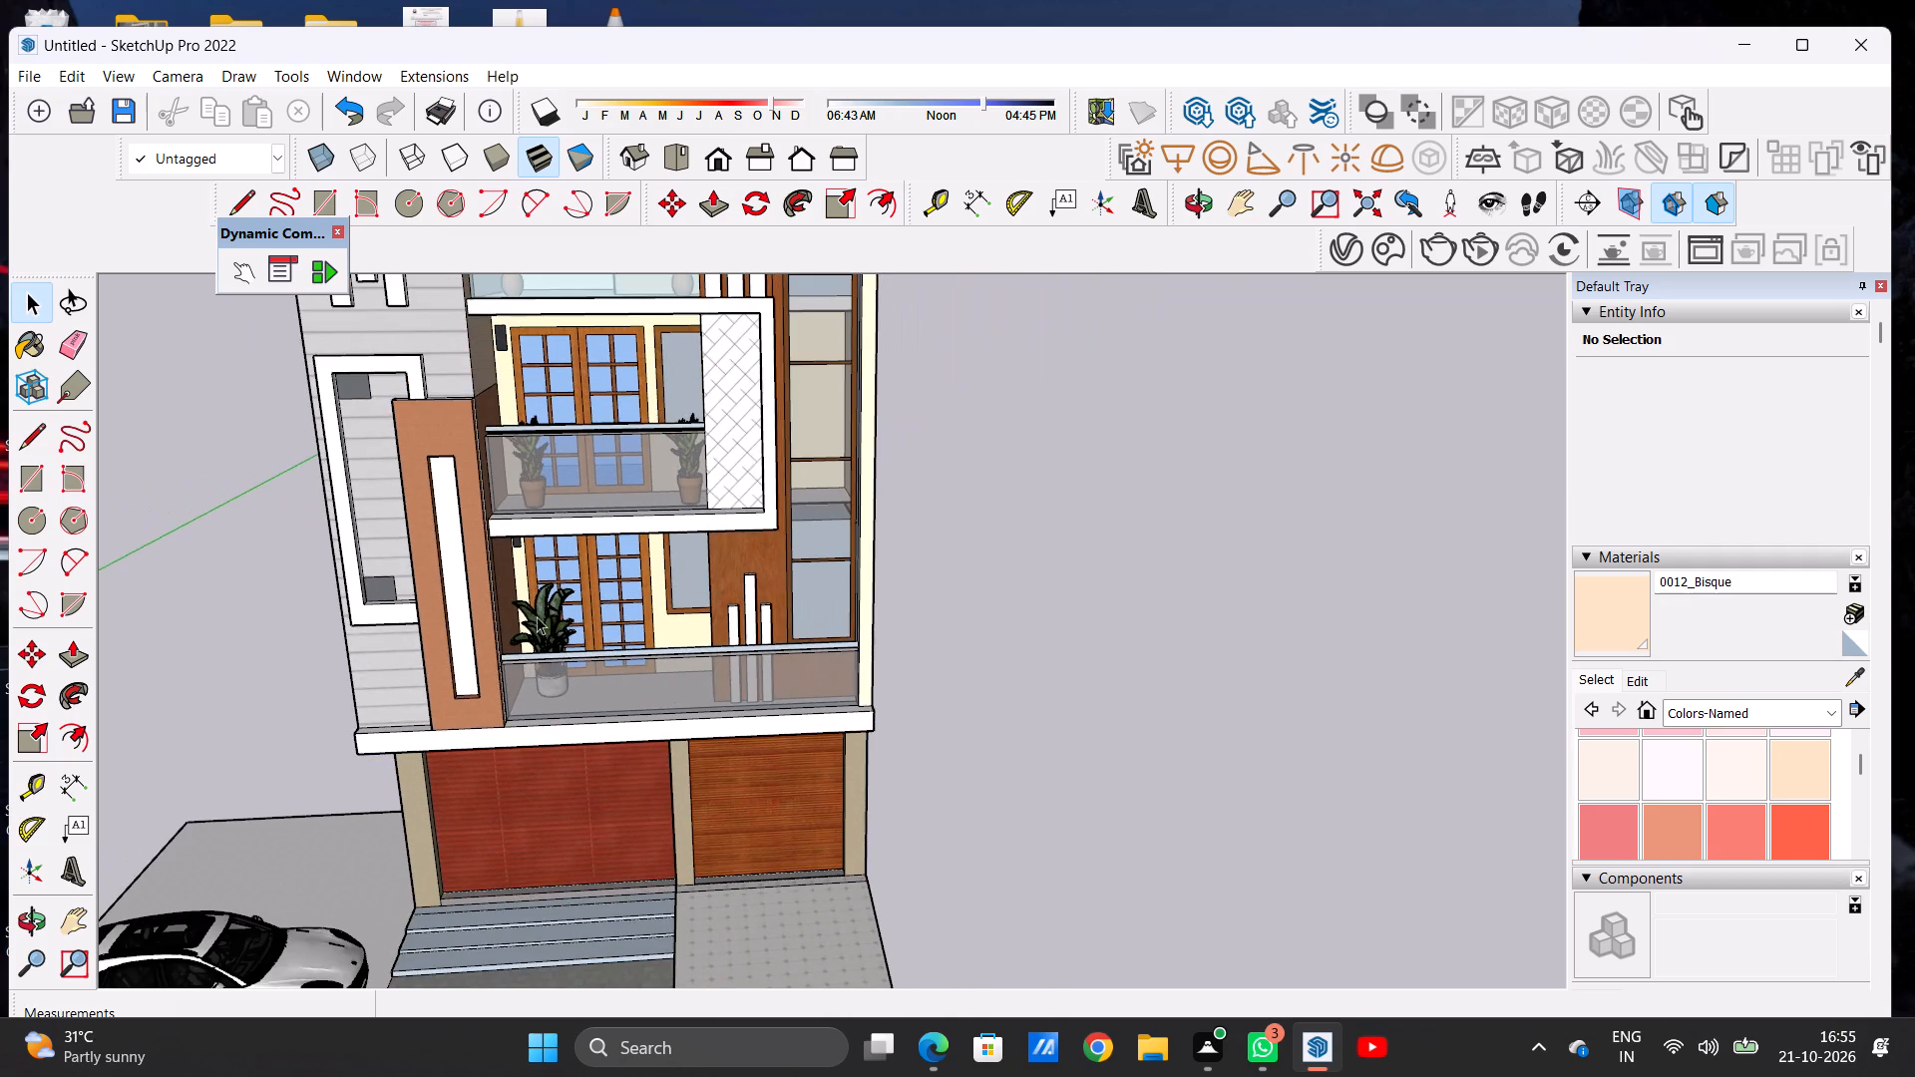
scroll(535, 605, "down", 6)
middle_click_drag(549, 655, 515, 574)
scroll(521, 582, "up", 5)
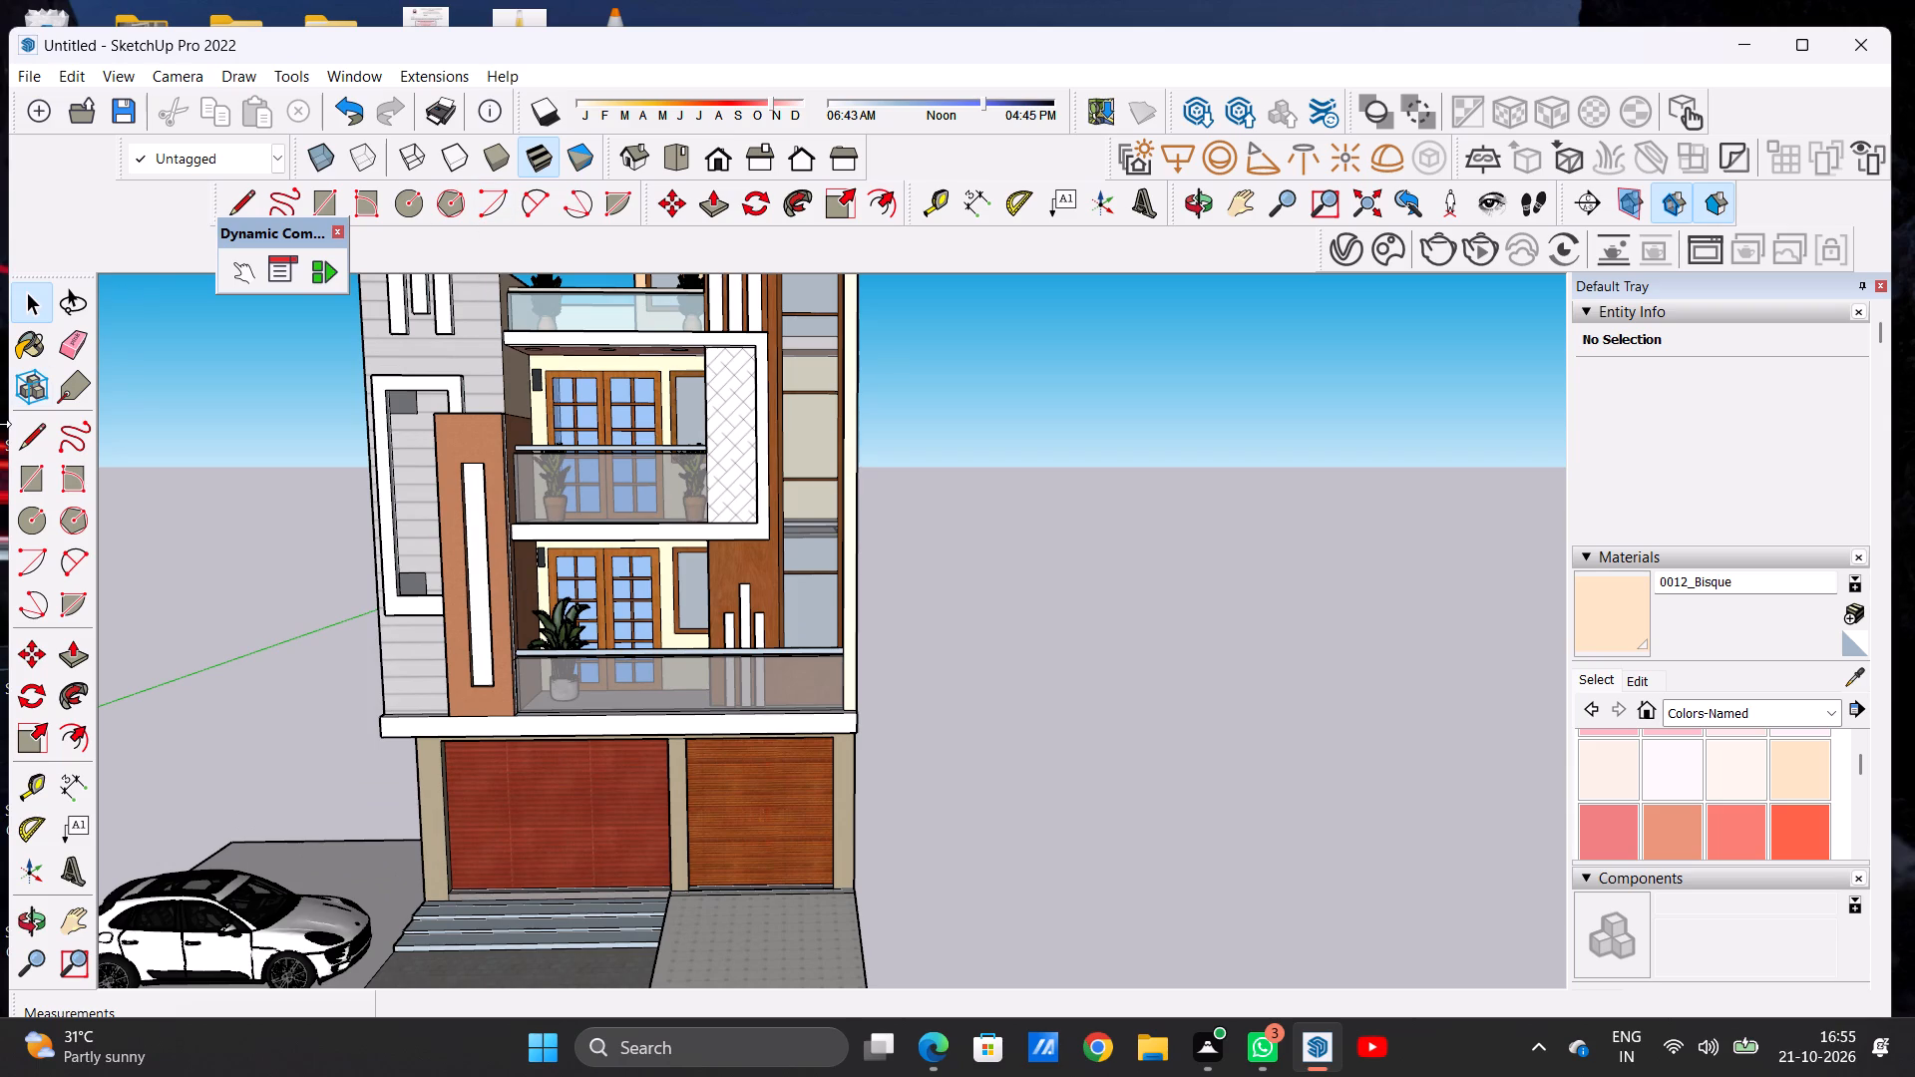
scroll(613, 743, "down", 5)
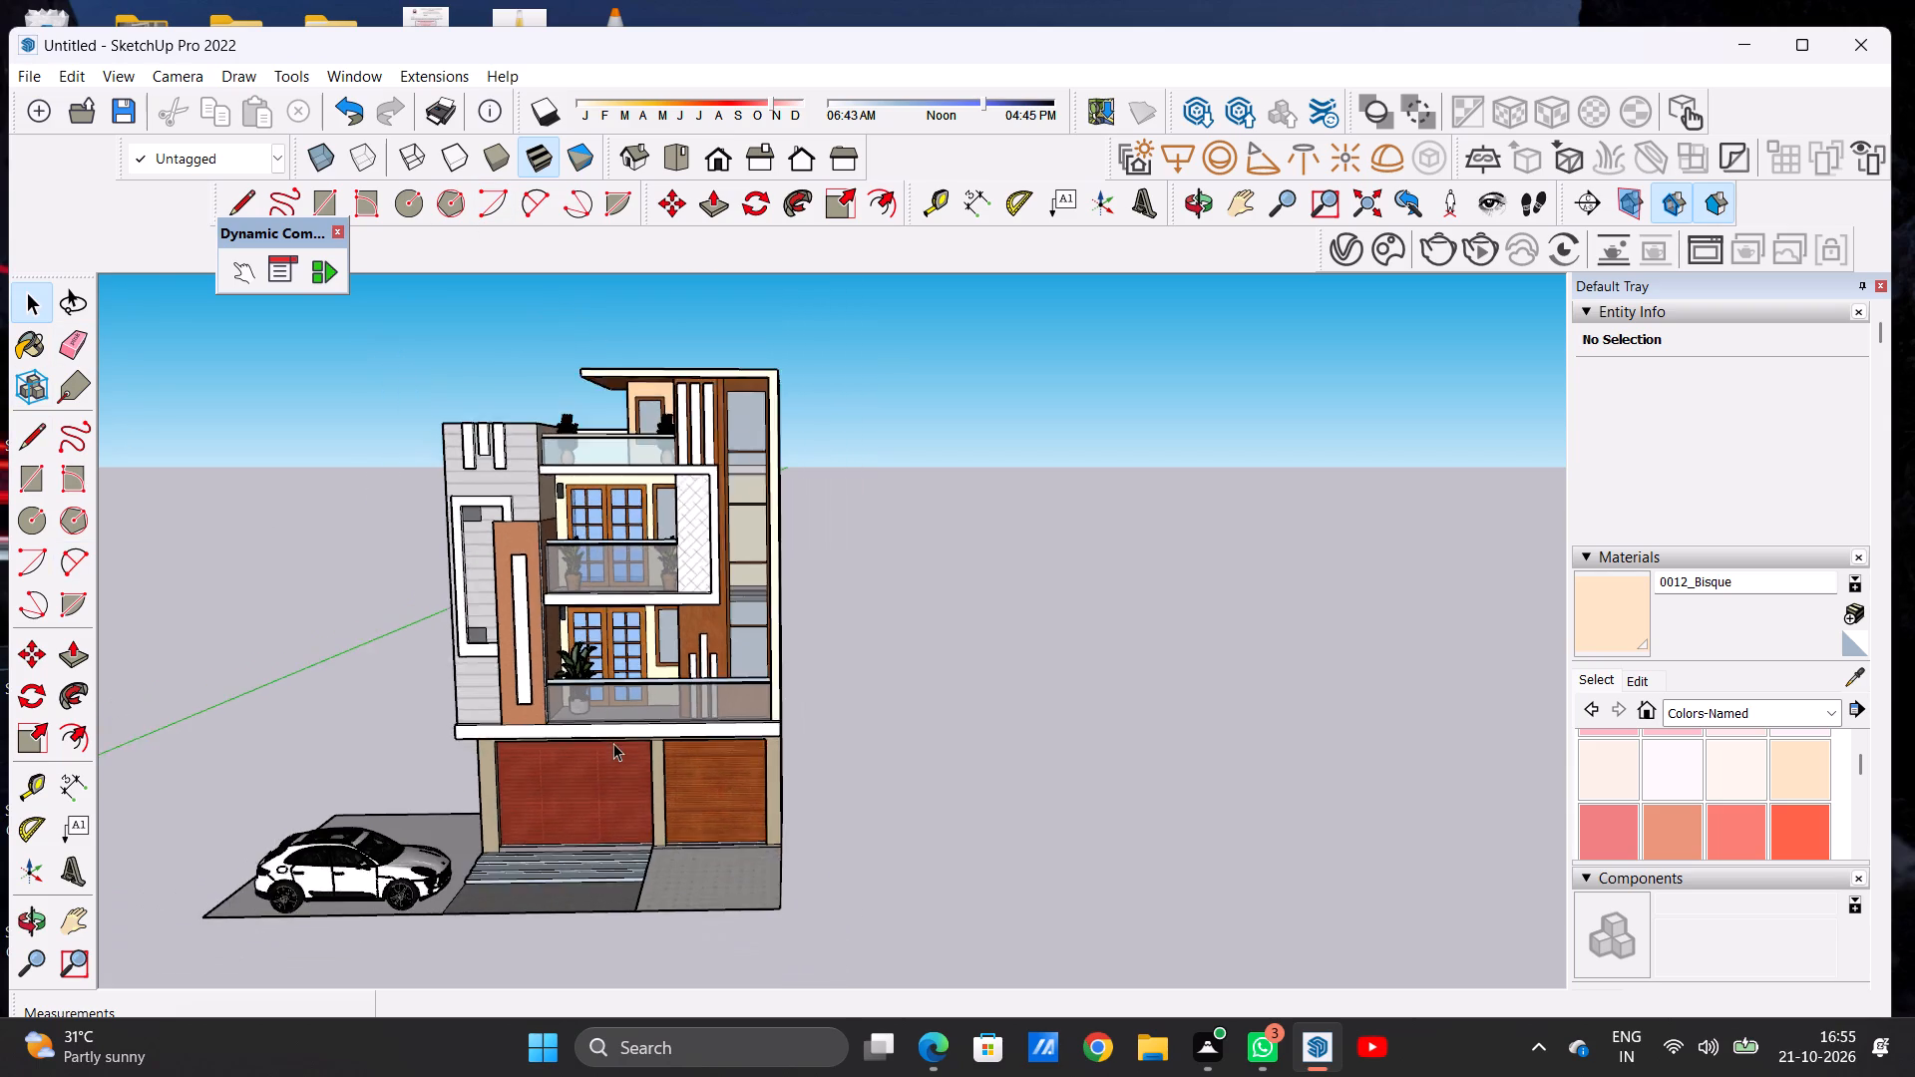
scroll(613, 743, "down", 1)
Scale the lowest balcony's potted plant along the blue axis to 0.83 of its height.
scroll(592, 723, "up", 14)
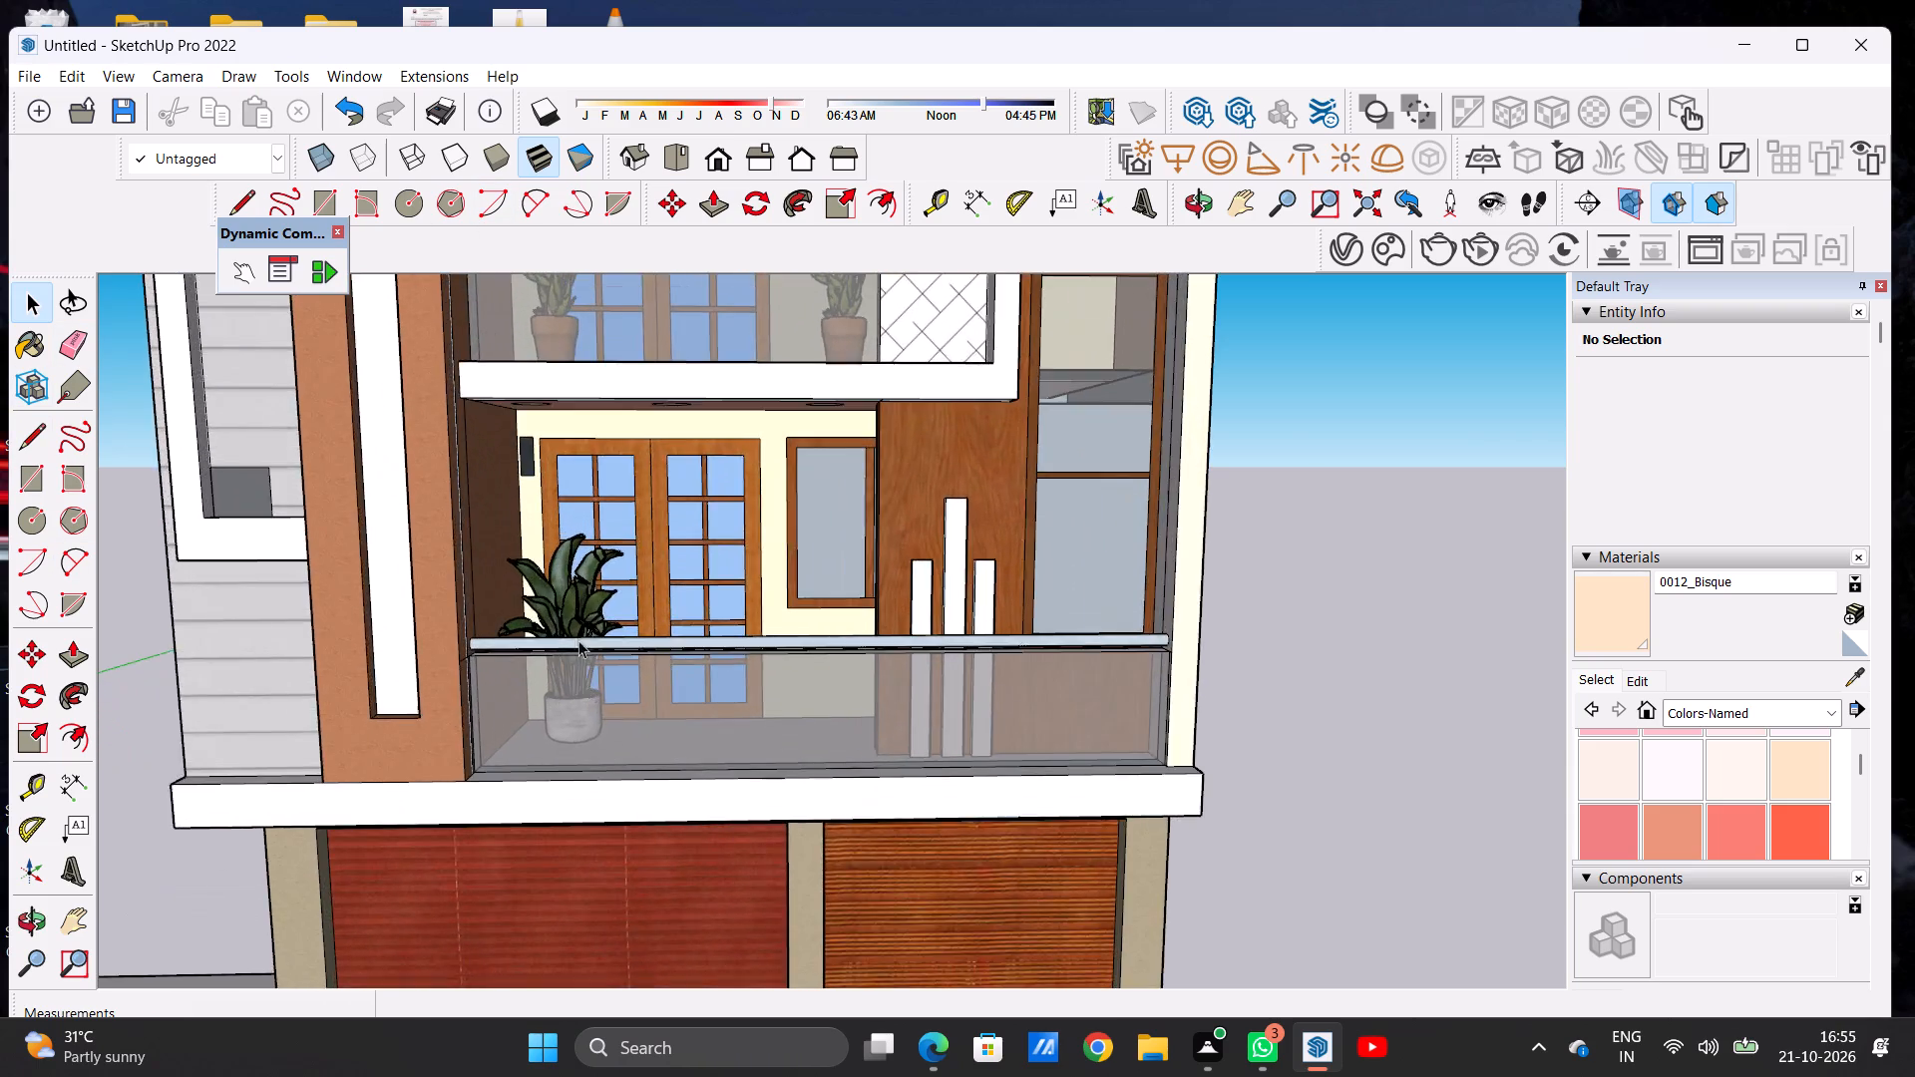
scroll(578, 640, "up", 7)
left_click(546, 573)
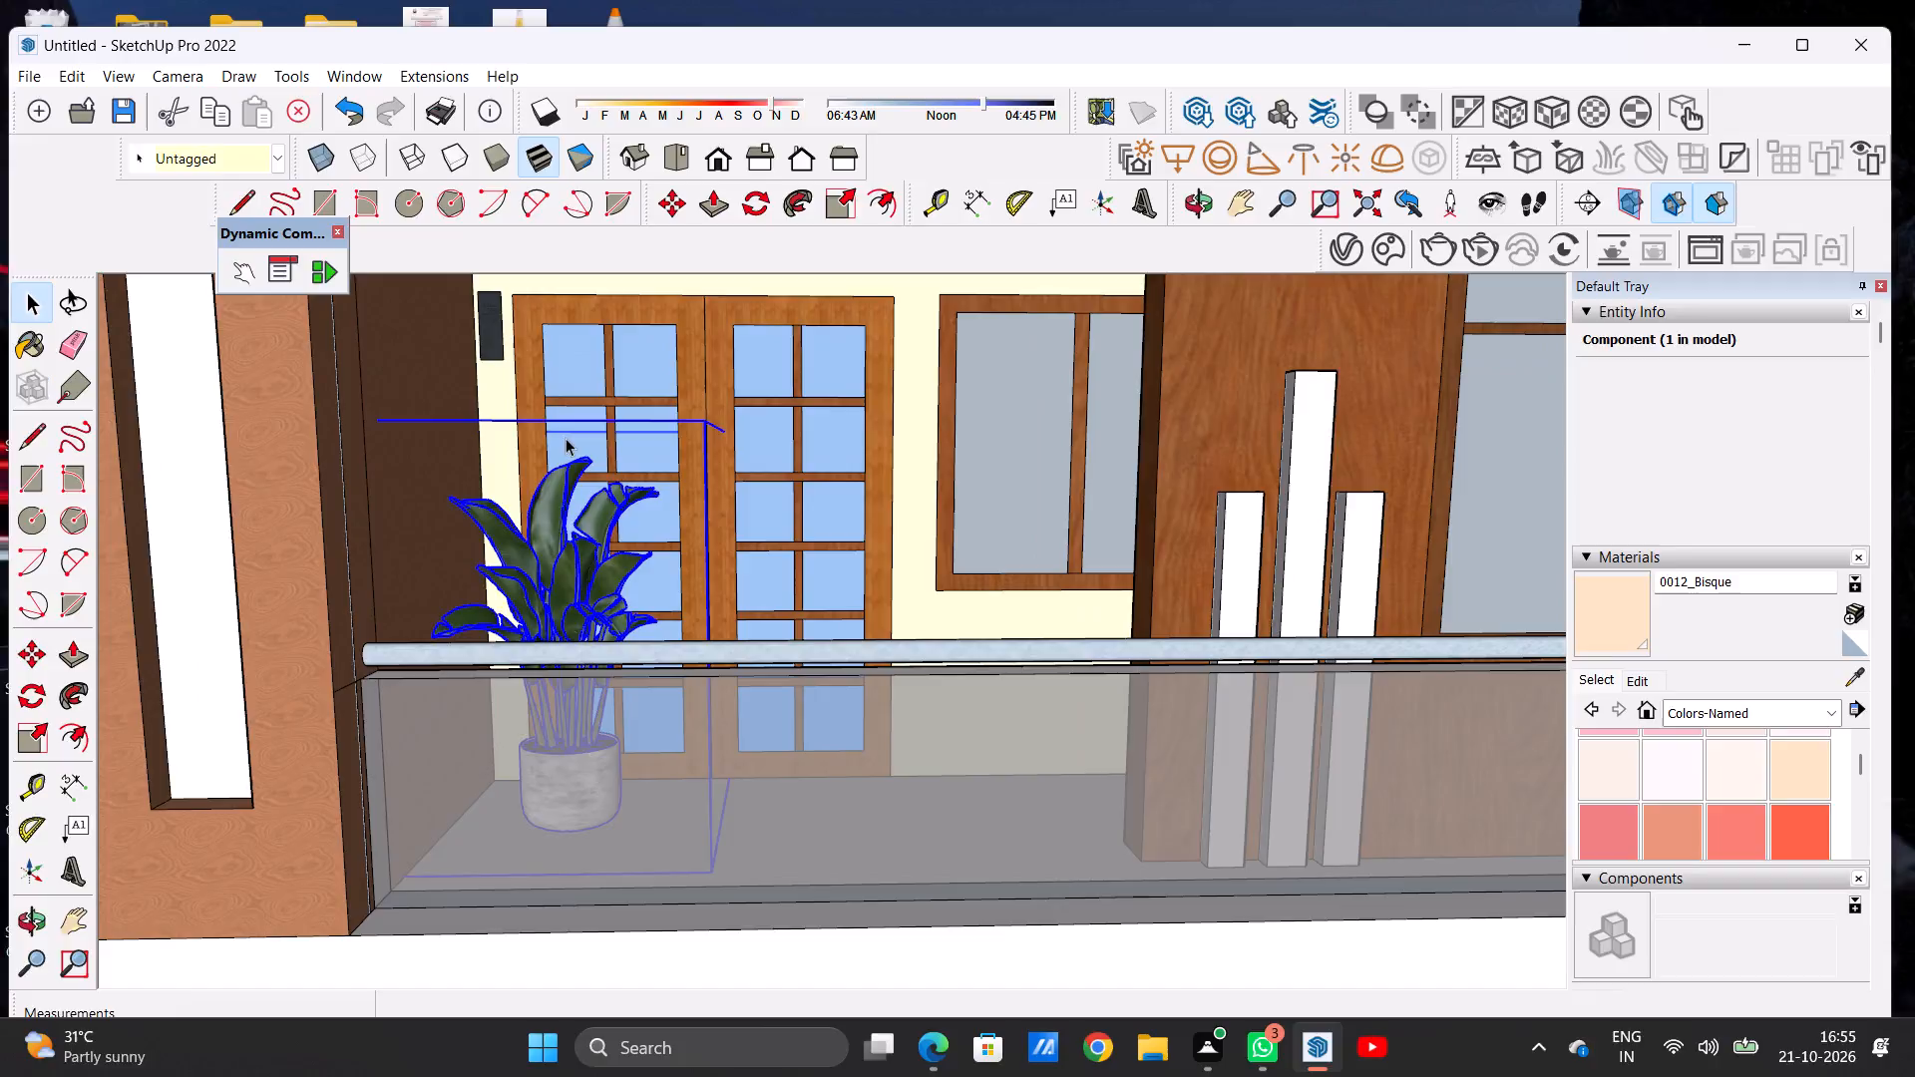
left_click(834, 212)
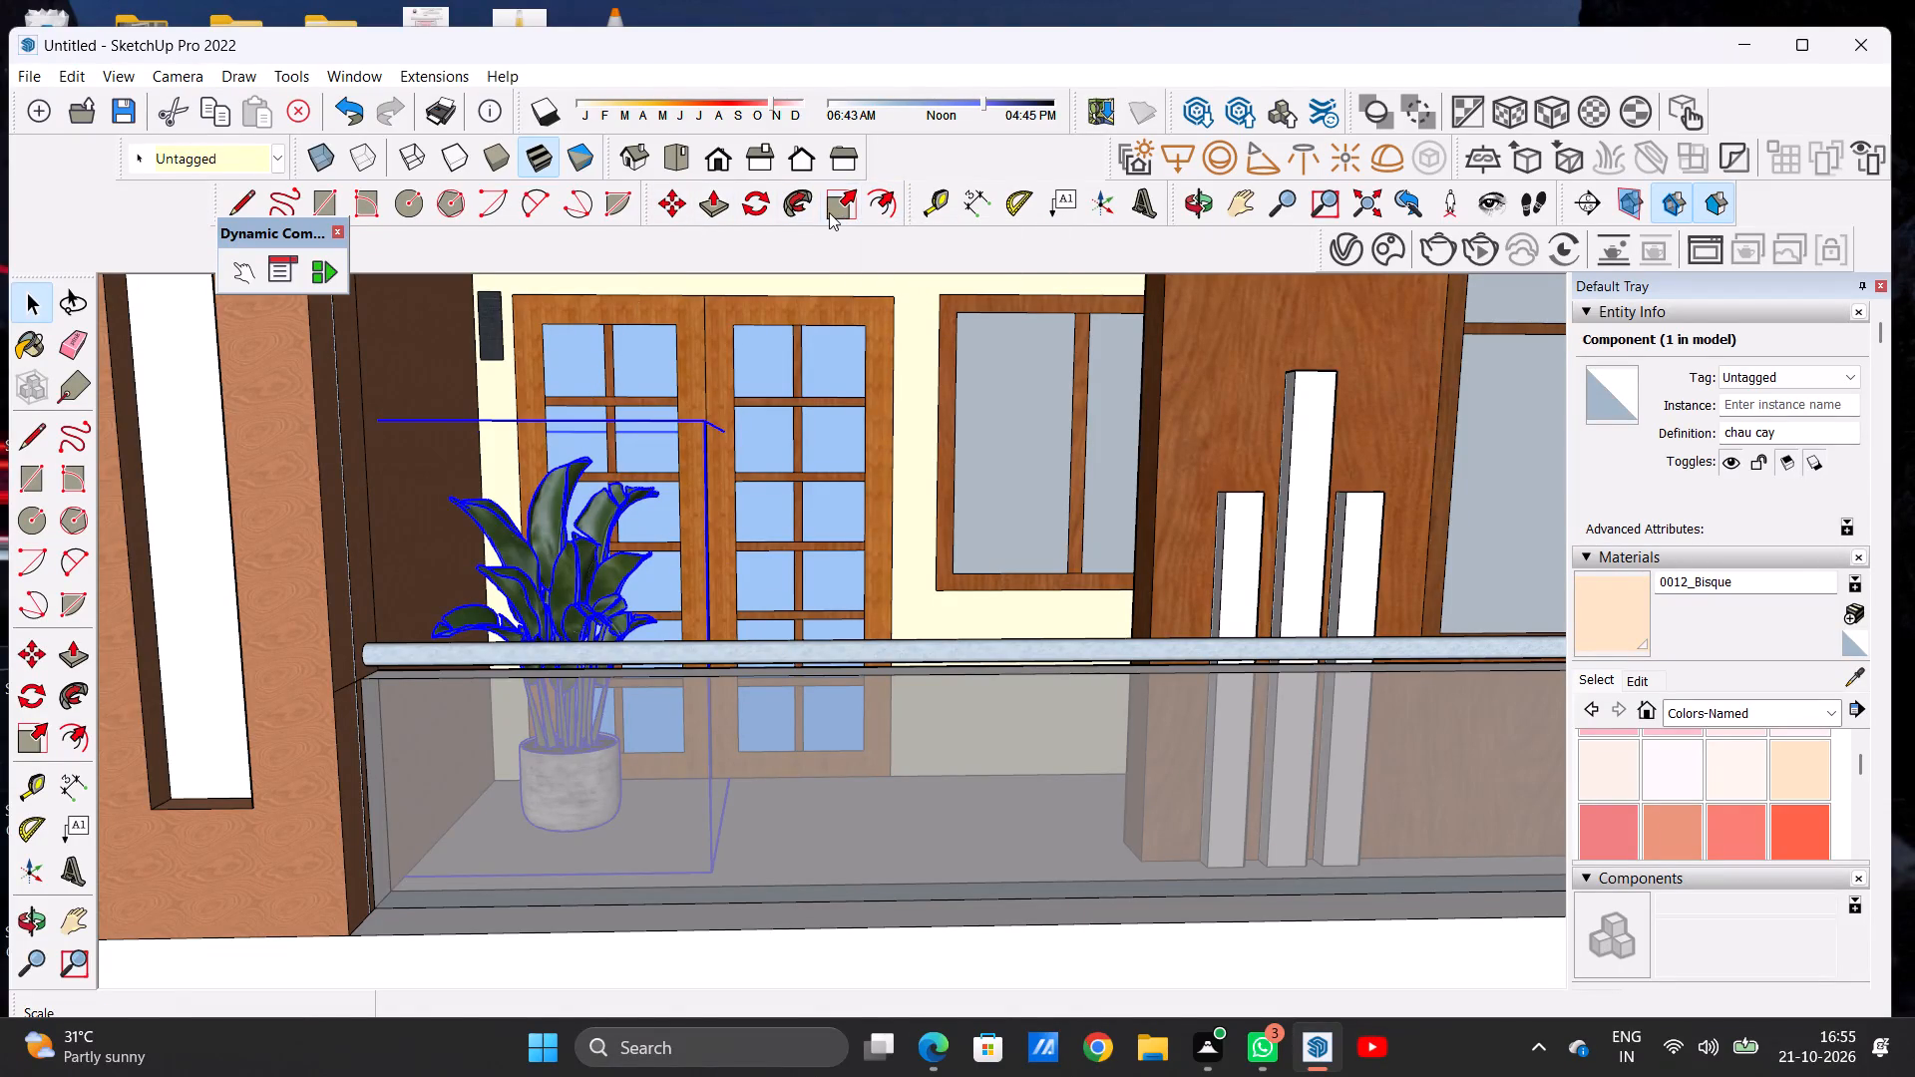
left_click(576, 427)
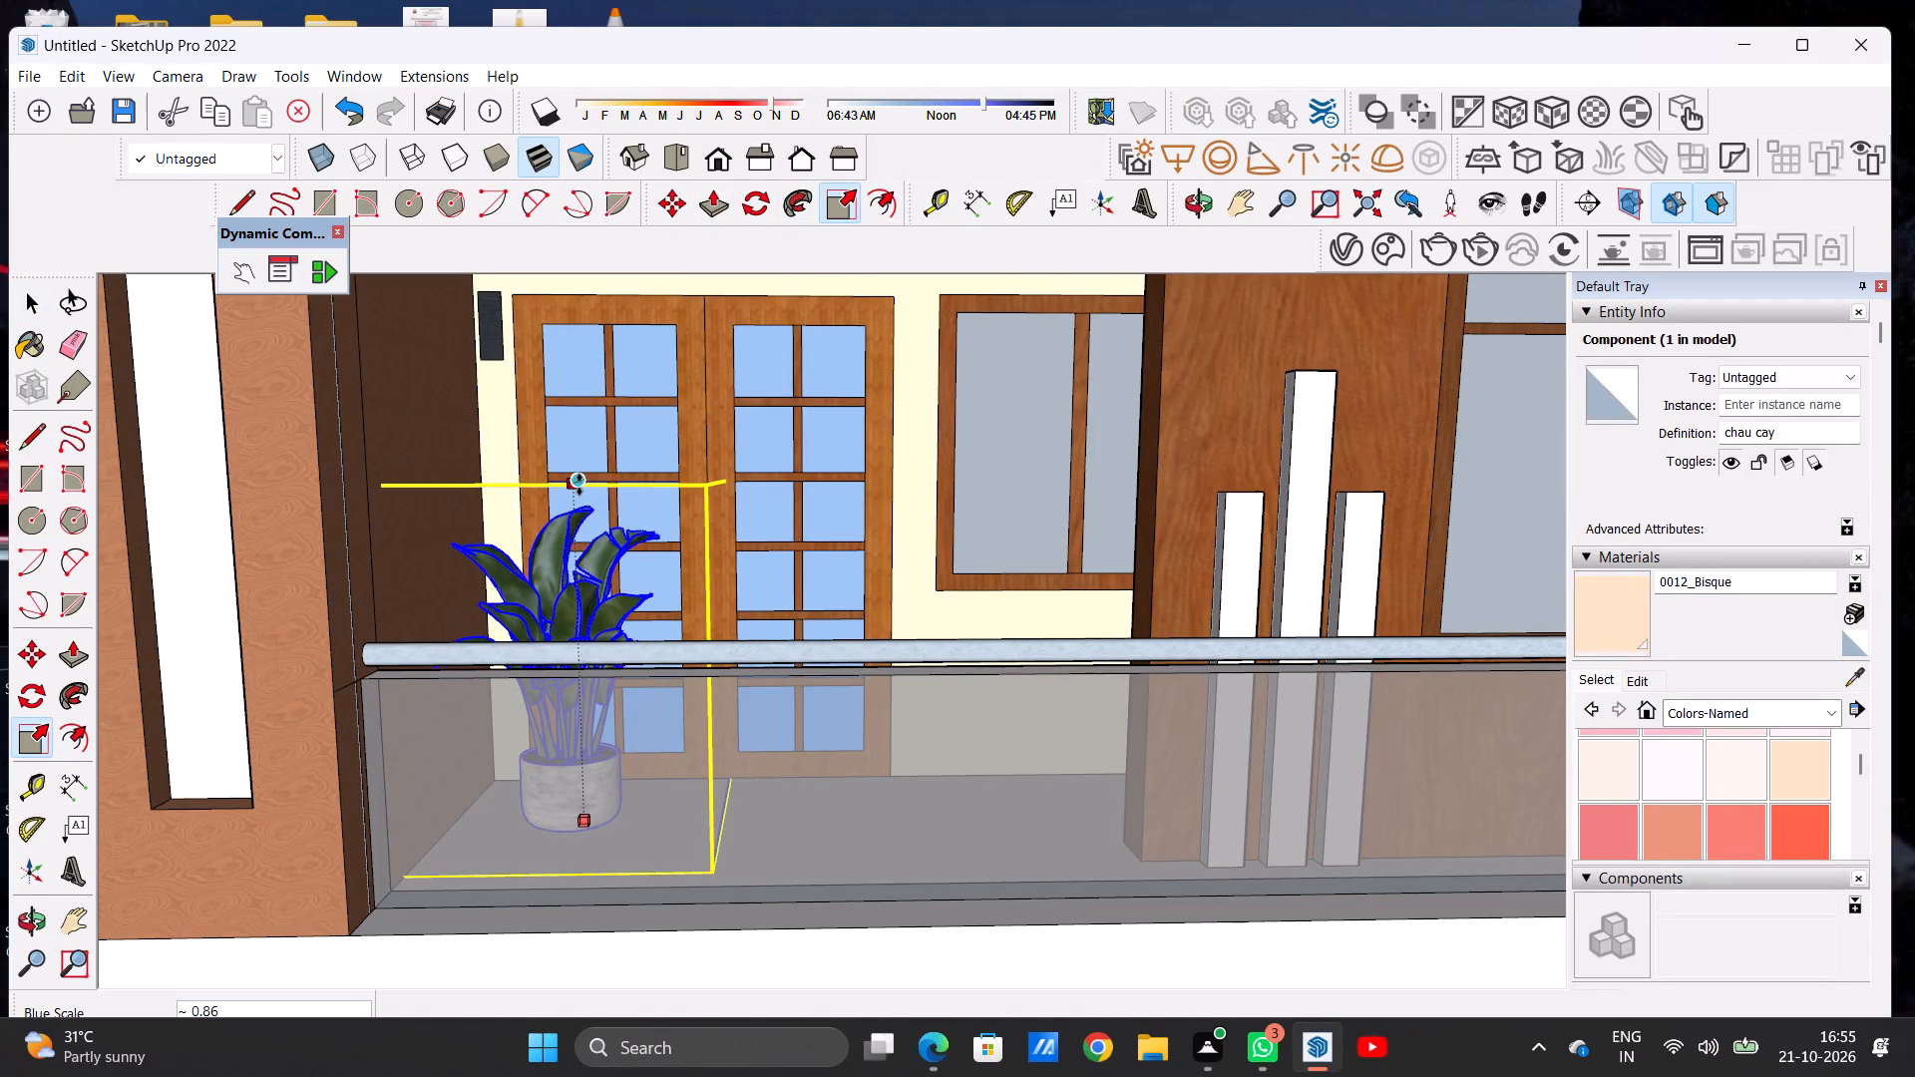
left_click(579, 499)
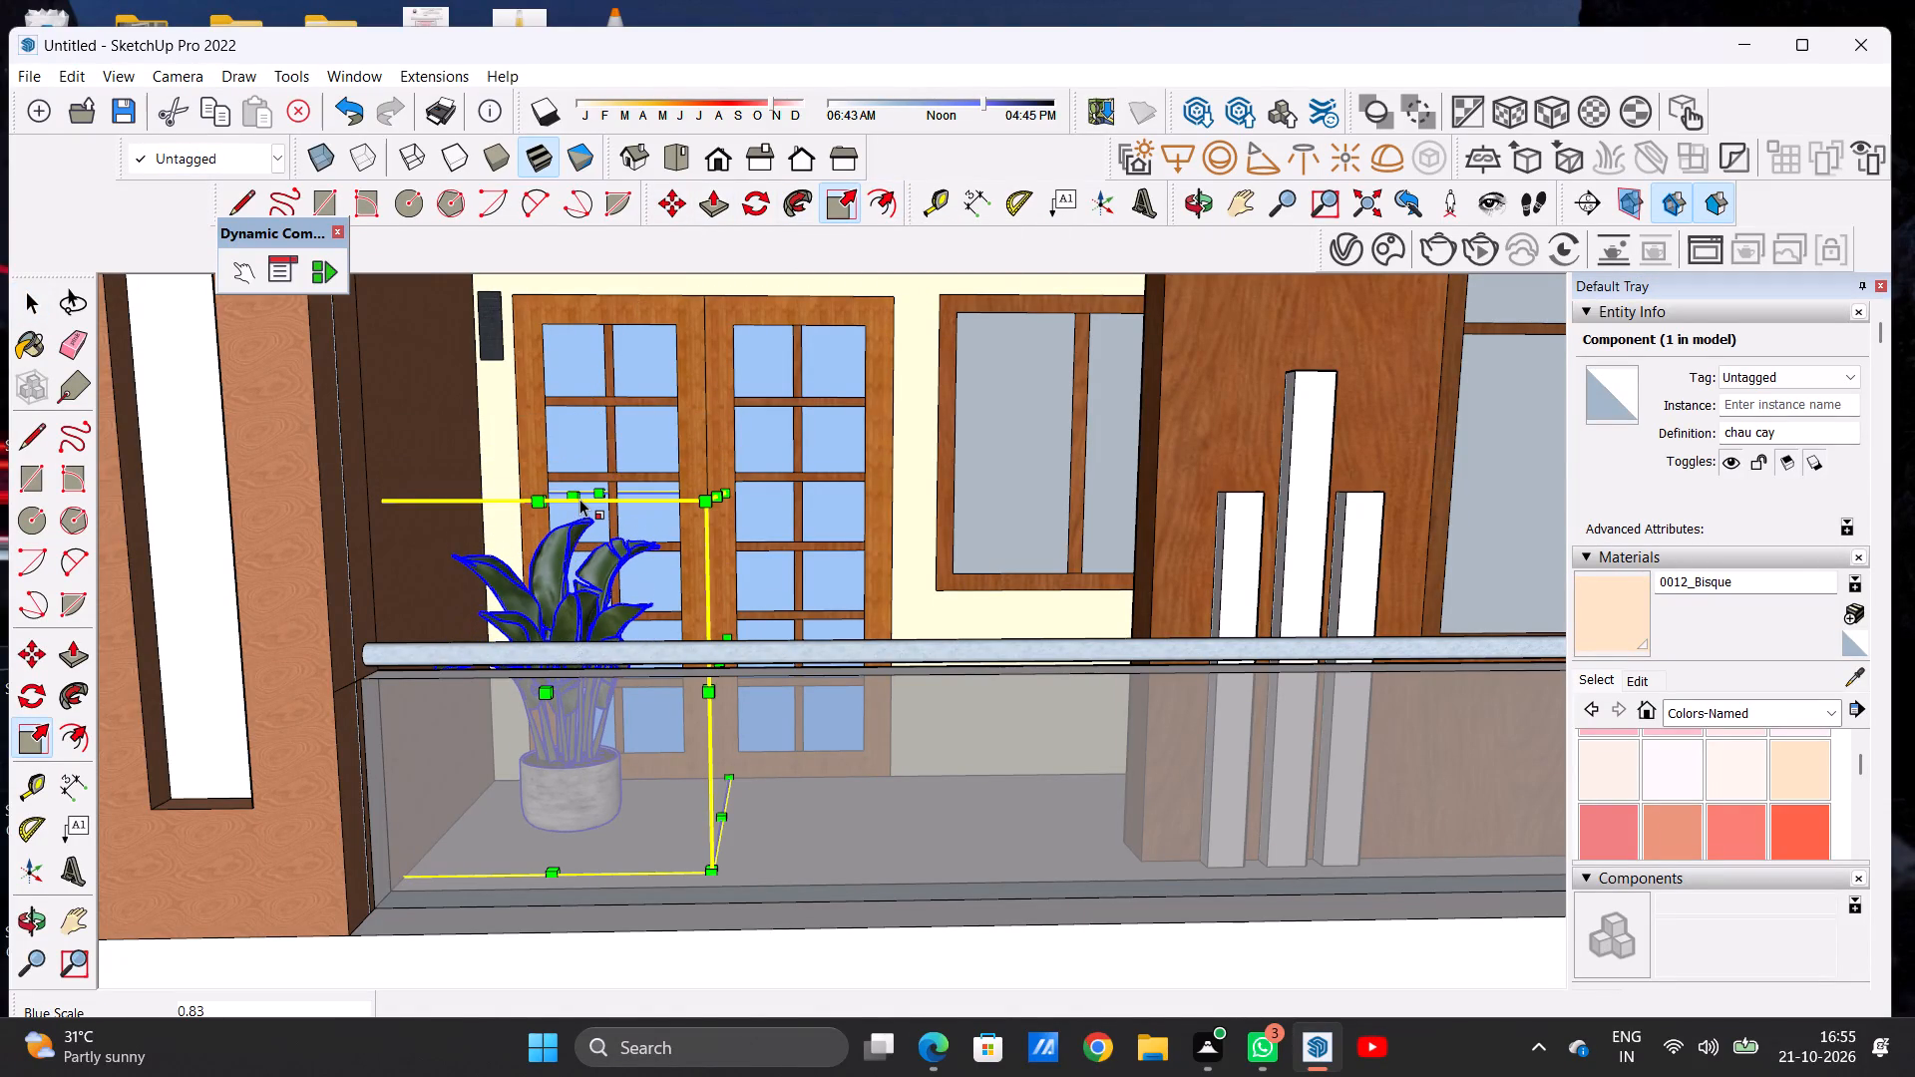
key("space")
scroll(577, 499, "down", 18)
left_click(1105, 509)
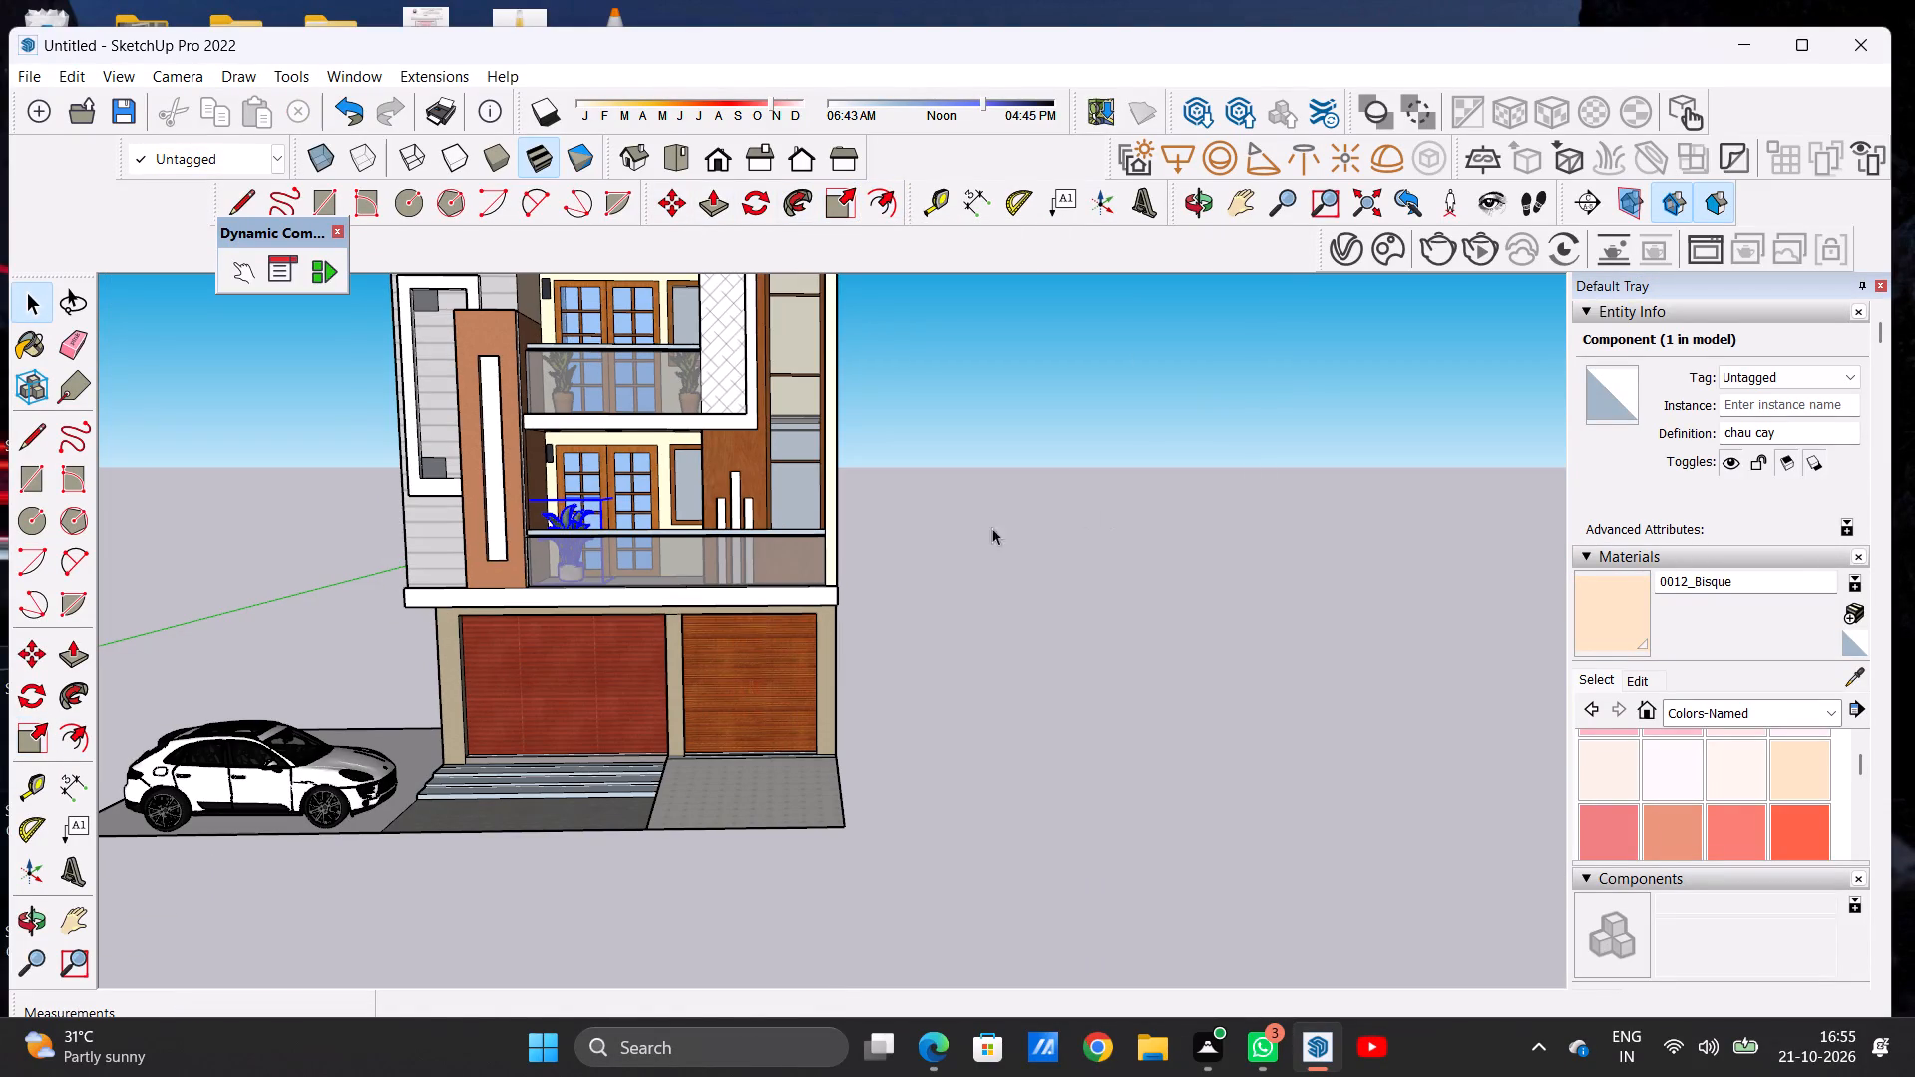
Move the shortened potted plant about 1' 3" closer to the glass railing of the lowest balcony.
scroll(594, 571, "up", 6)
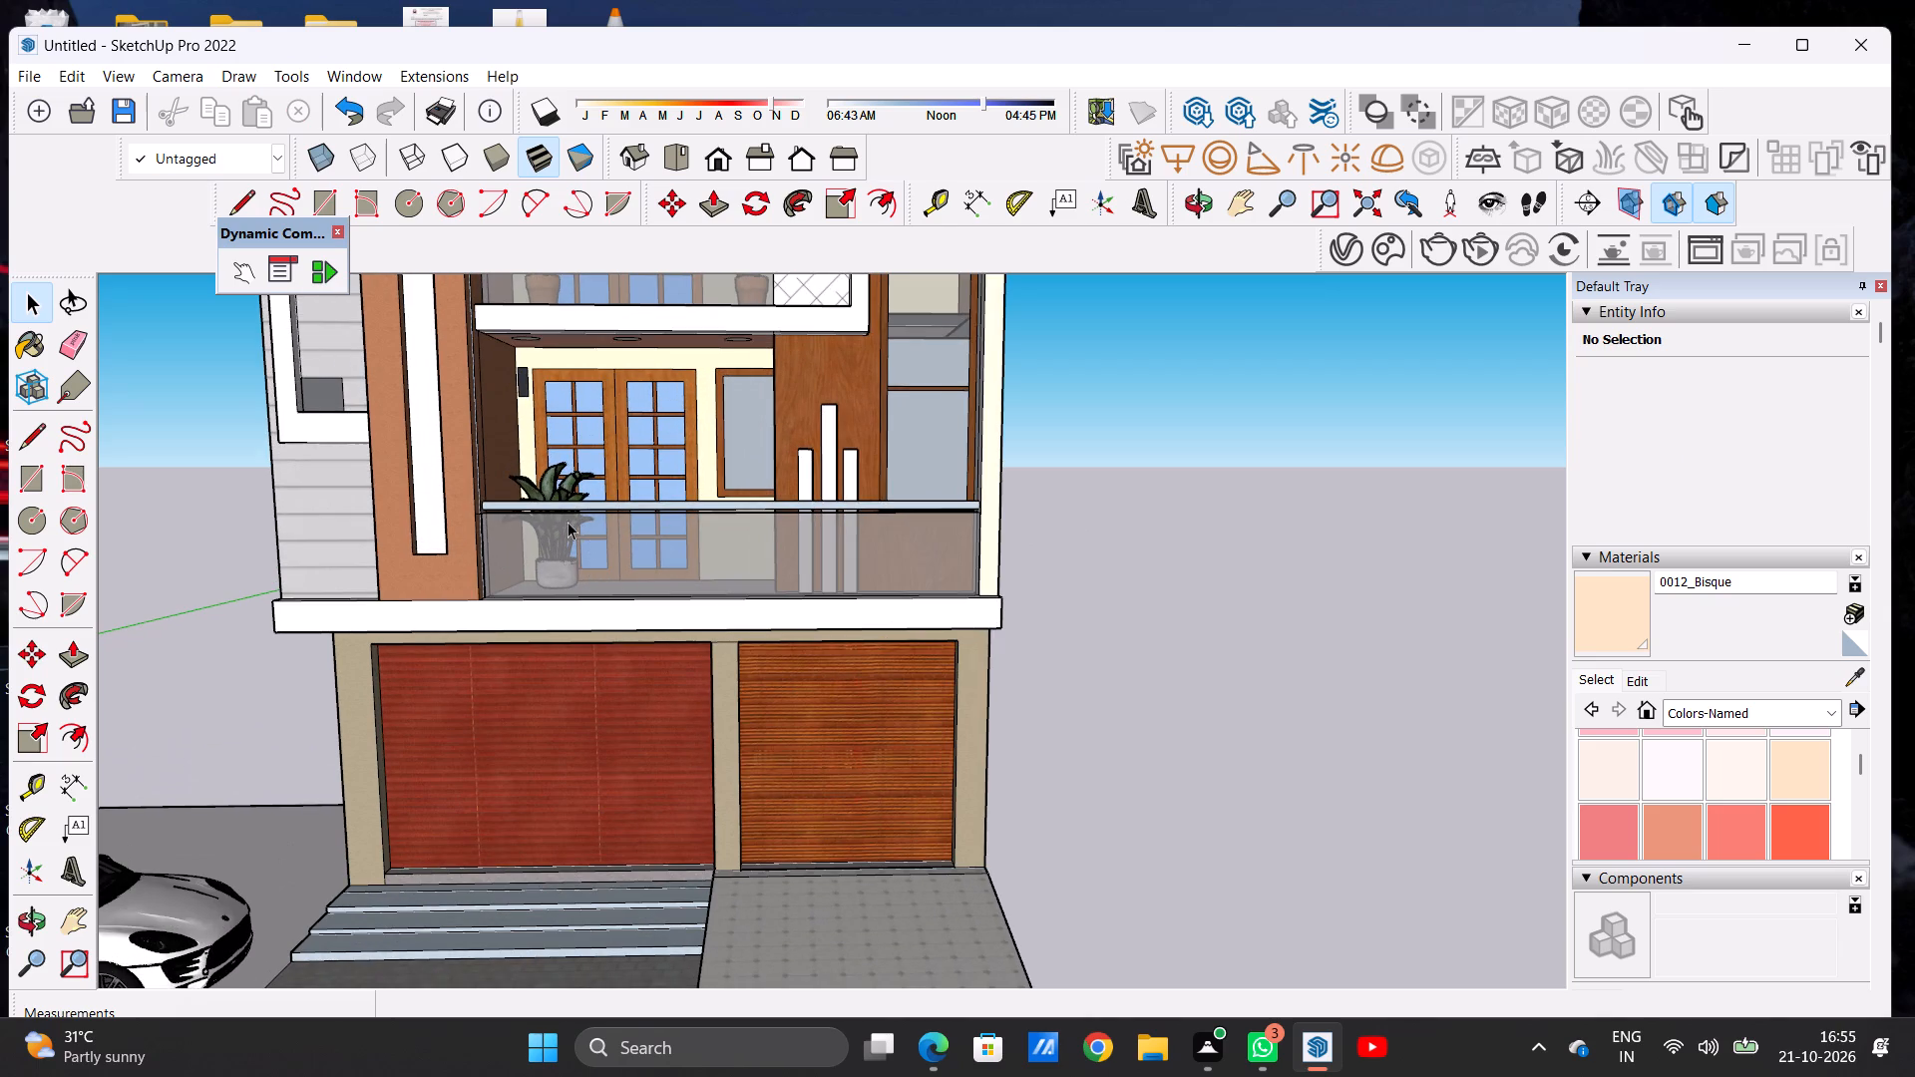
middle_click_drag(558, 522, 187, 840)
scroll(479, 519, "up", 7)
middle_click_drag(637, 429, 591, 437)
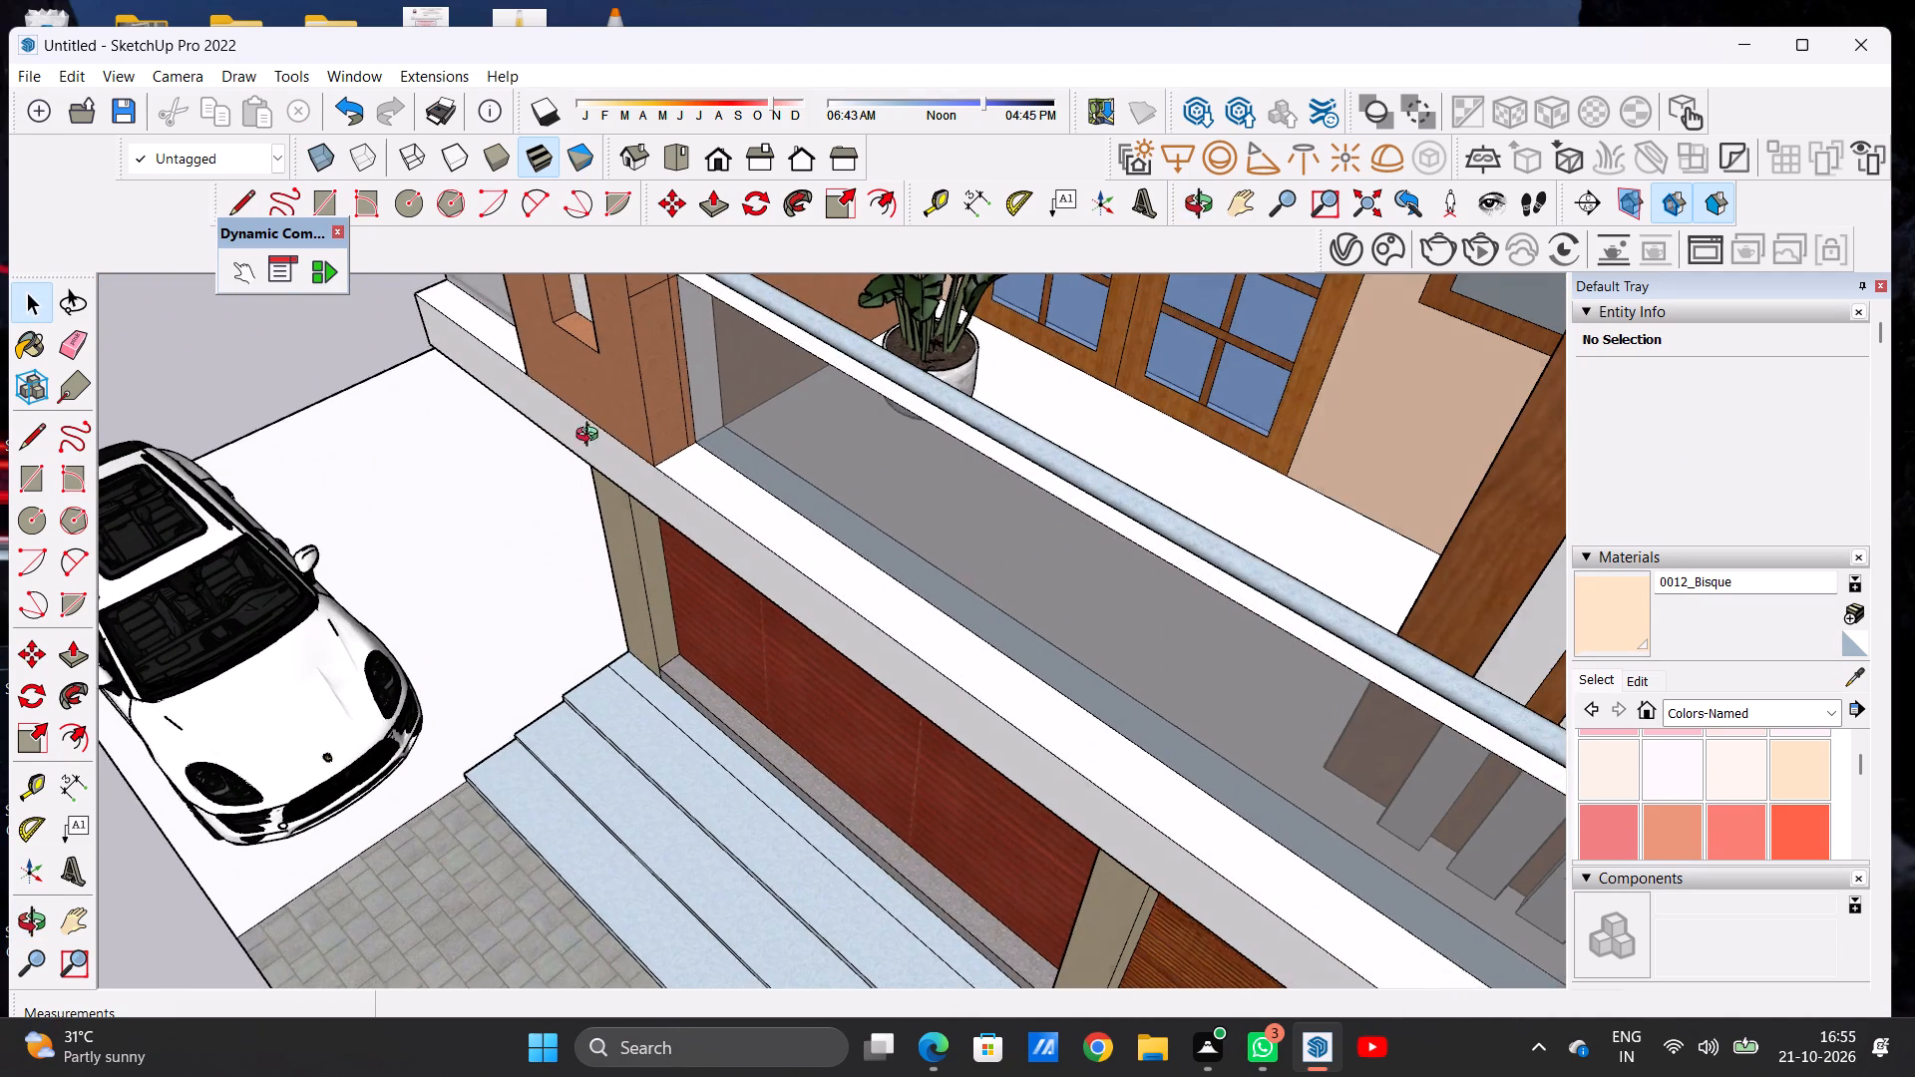
middle_click_drag(591, 437, 483, 441)
scroll(483, 441, "down", 5)
scroll(738, 429, "up", 5)
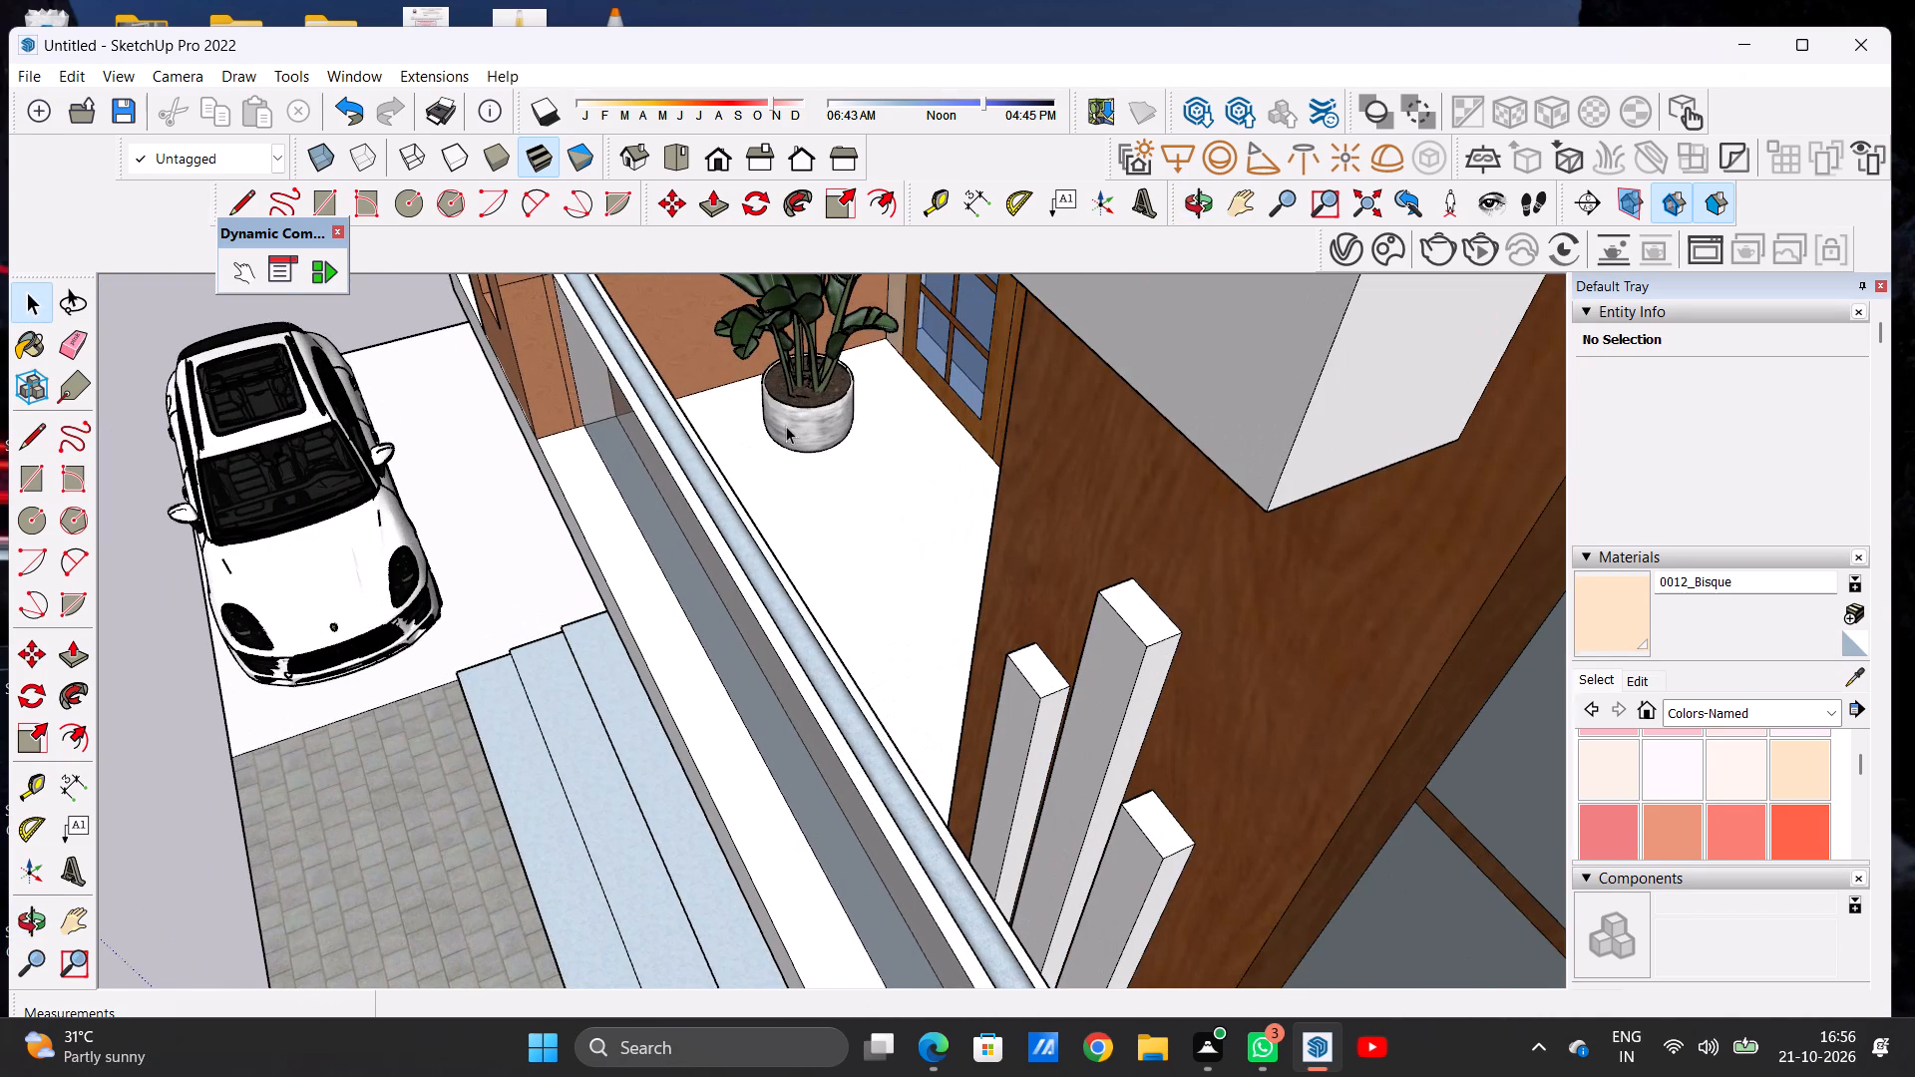
left_click(788, 426)
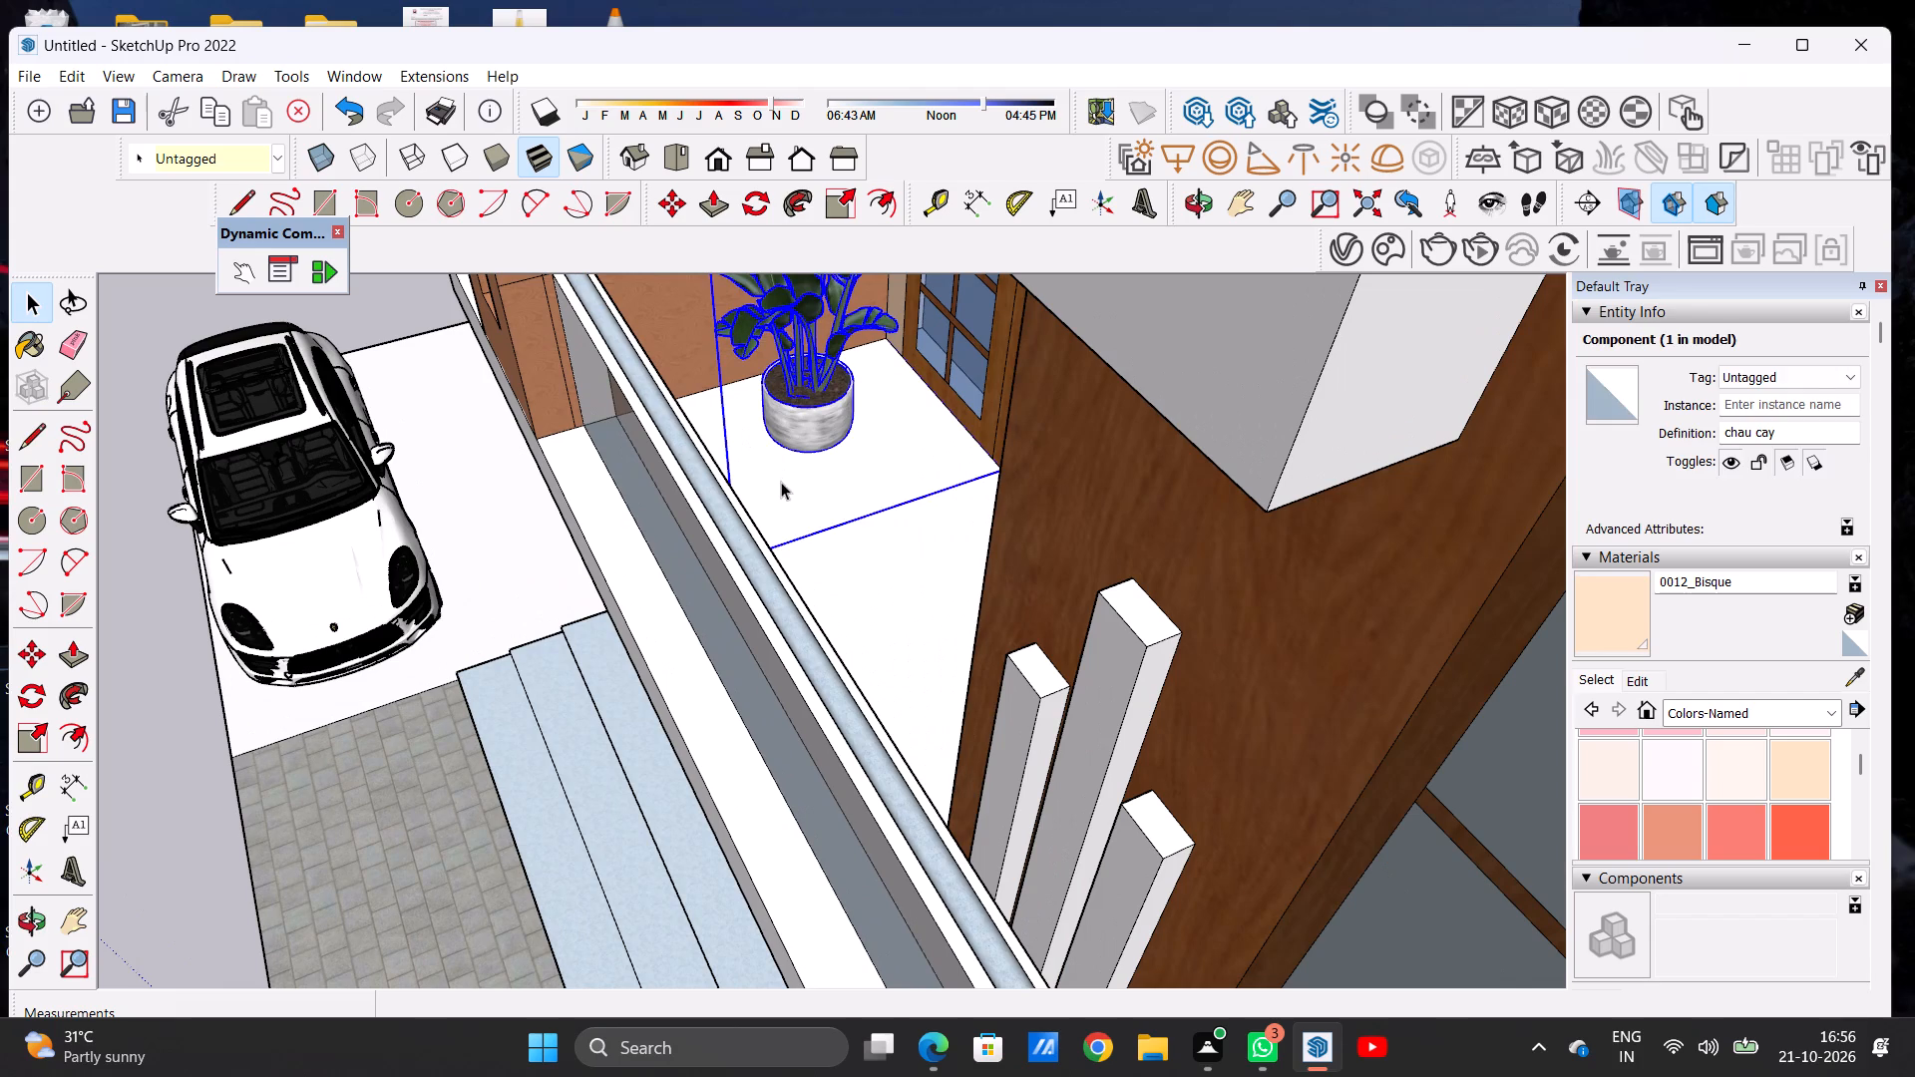
key("m")
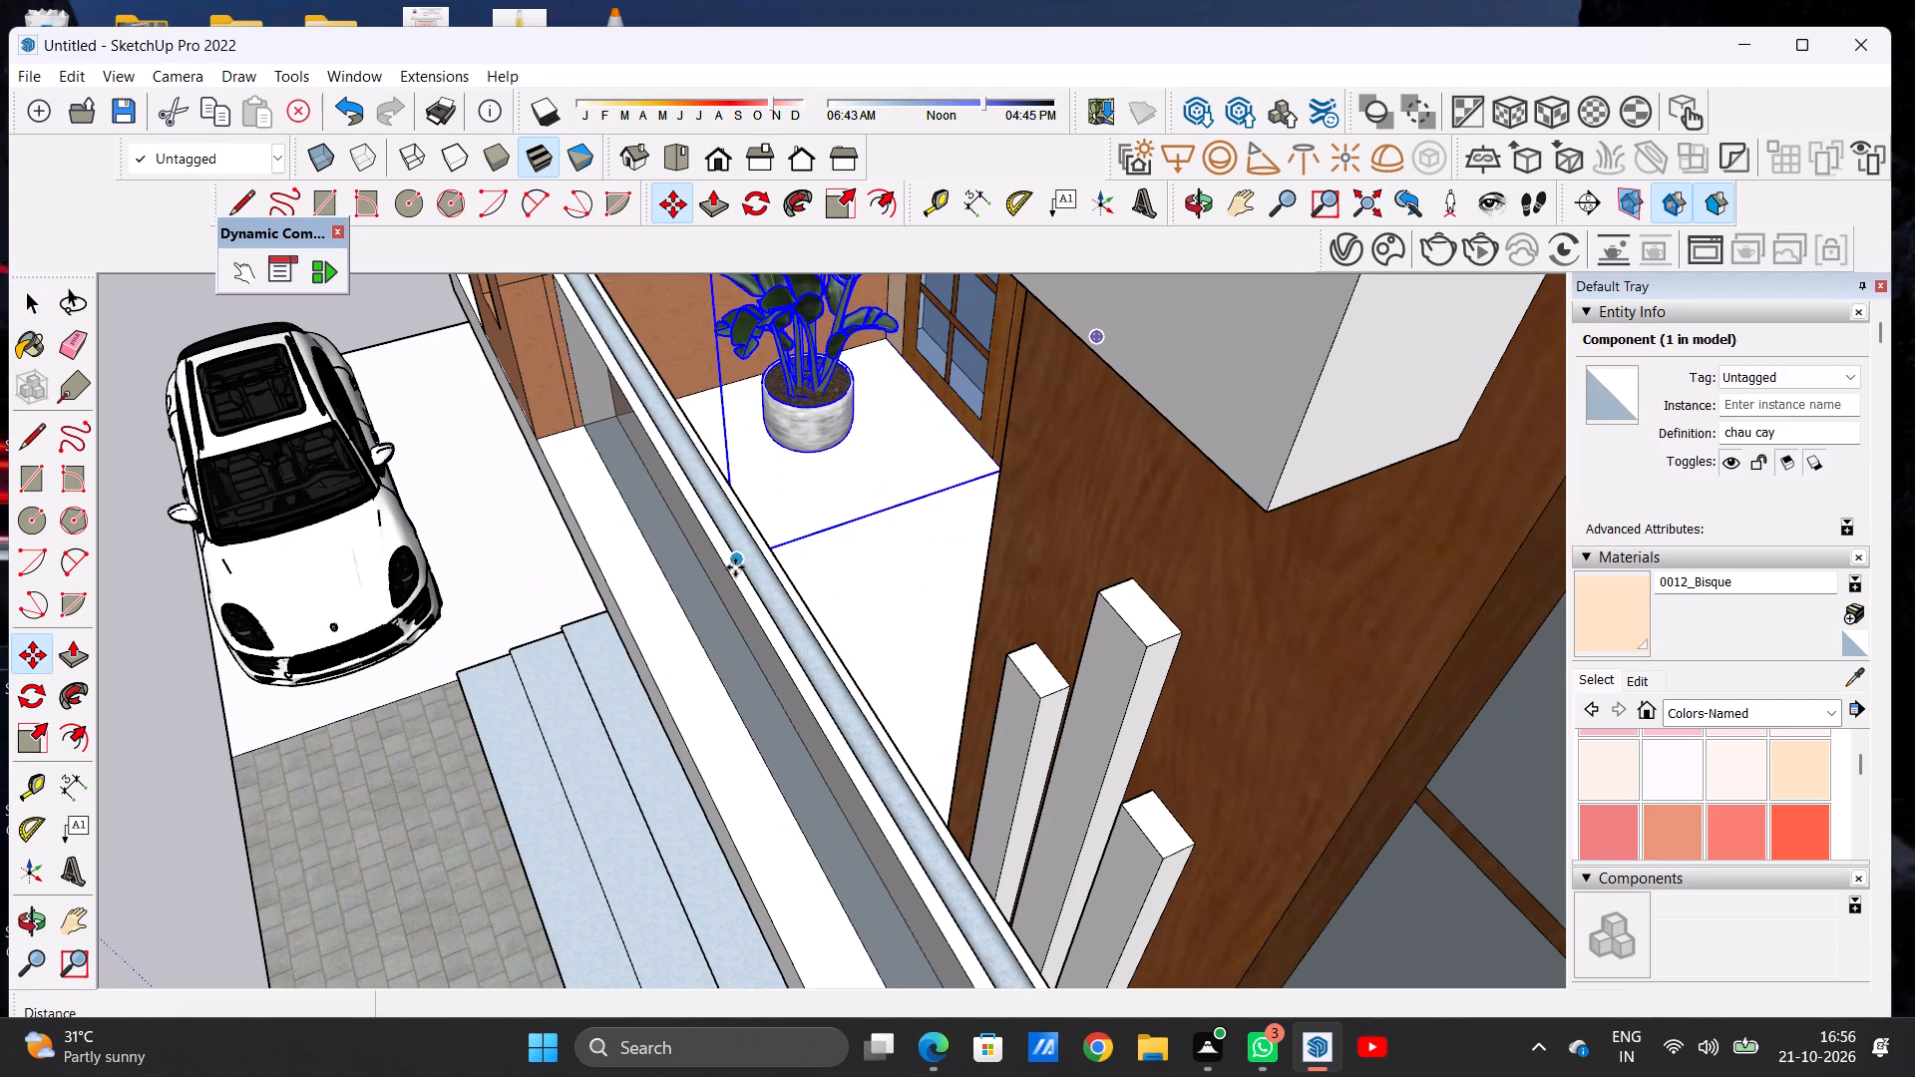
left_click(735, 565)
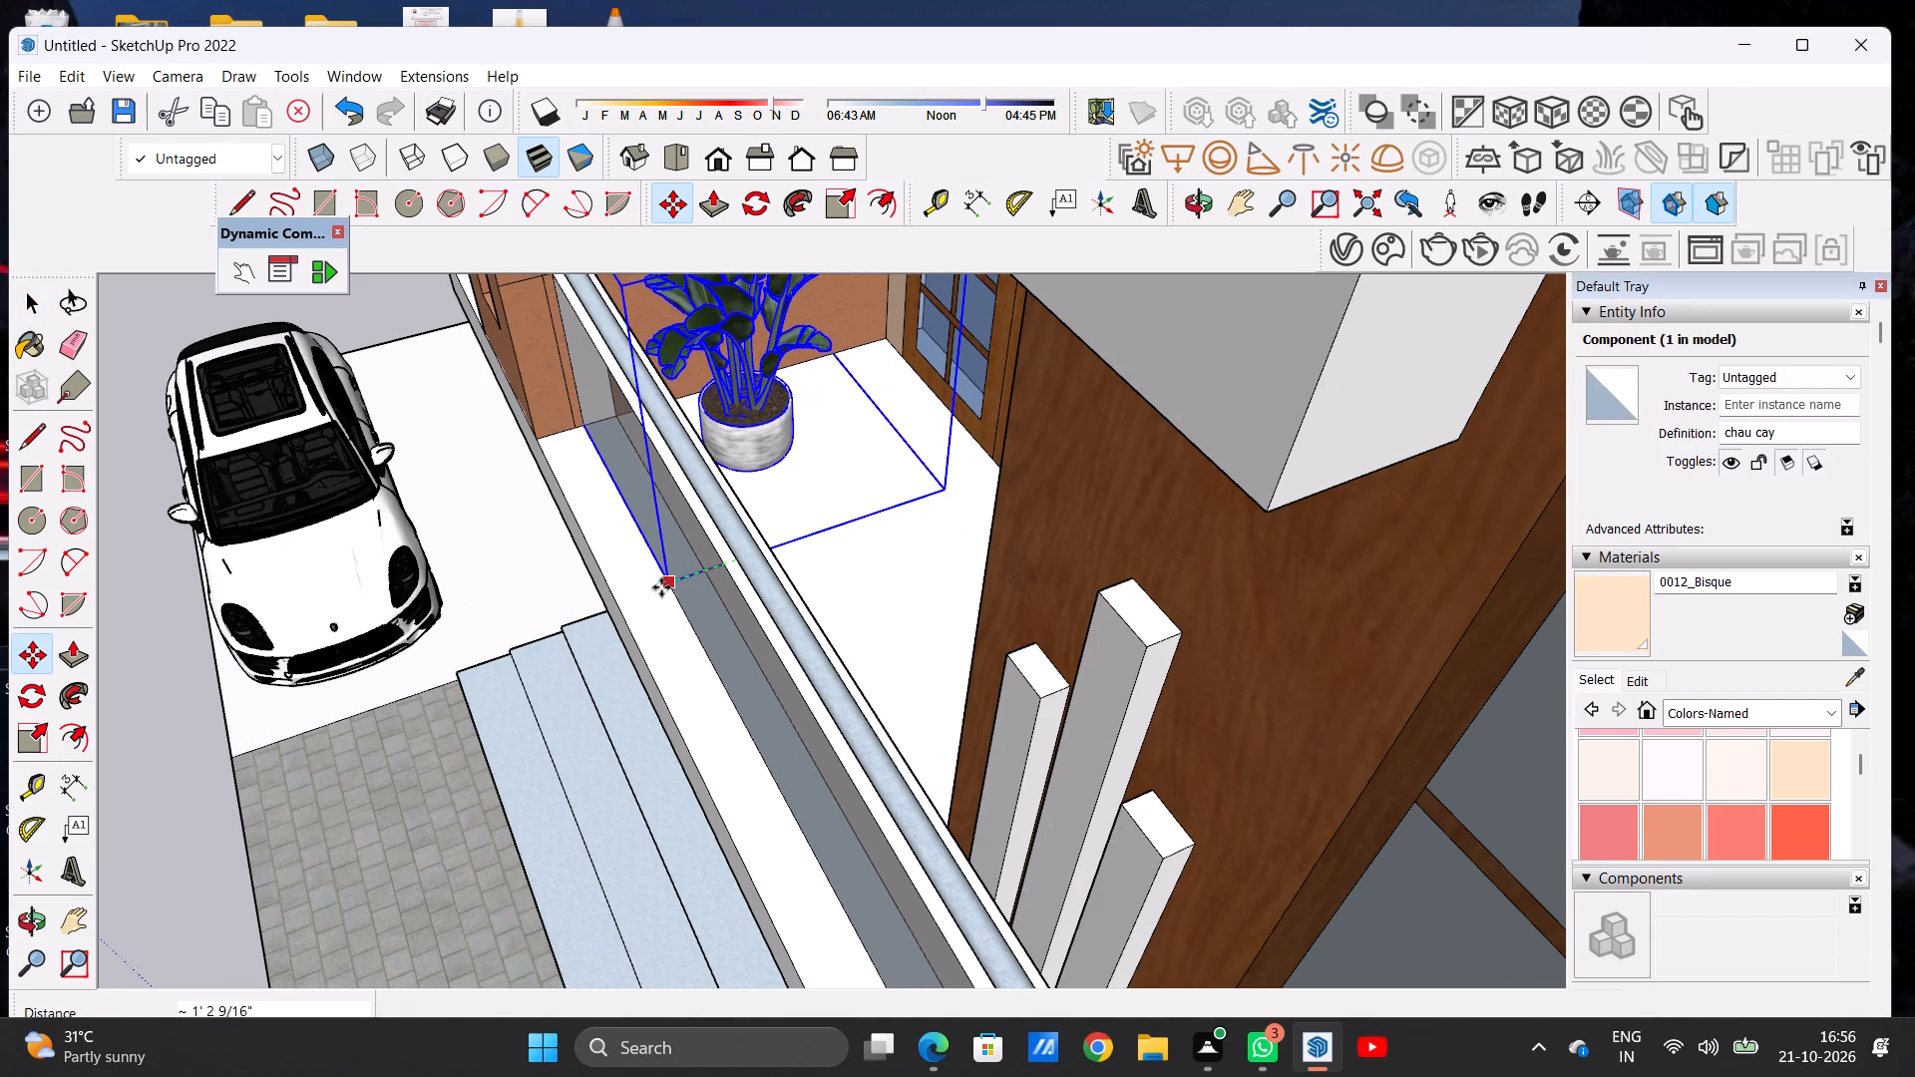
left_click(661, 587)
key("space")
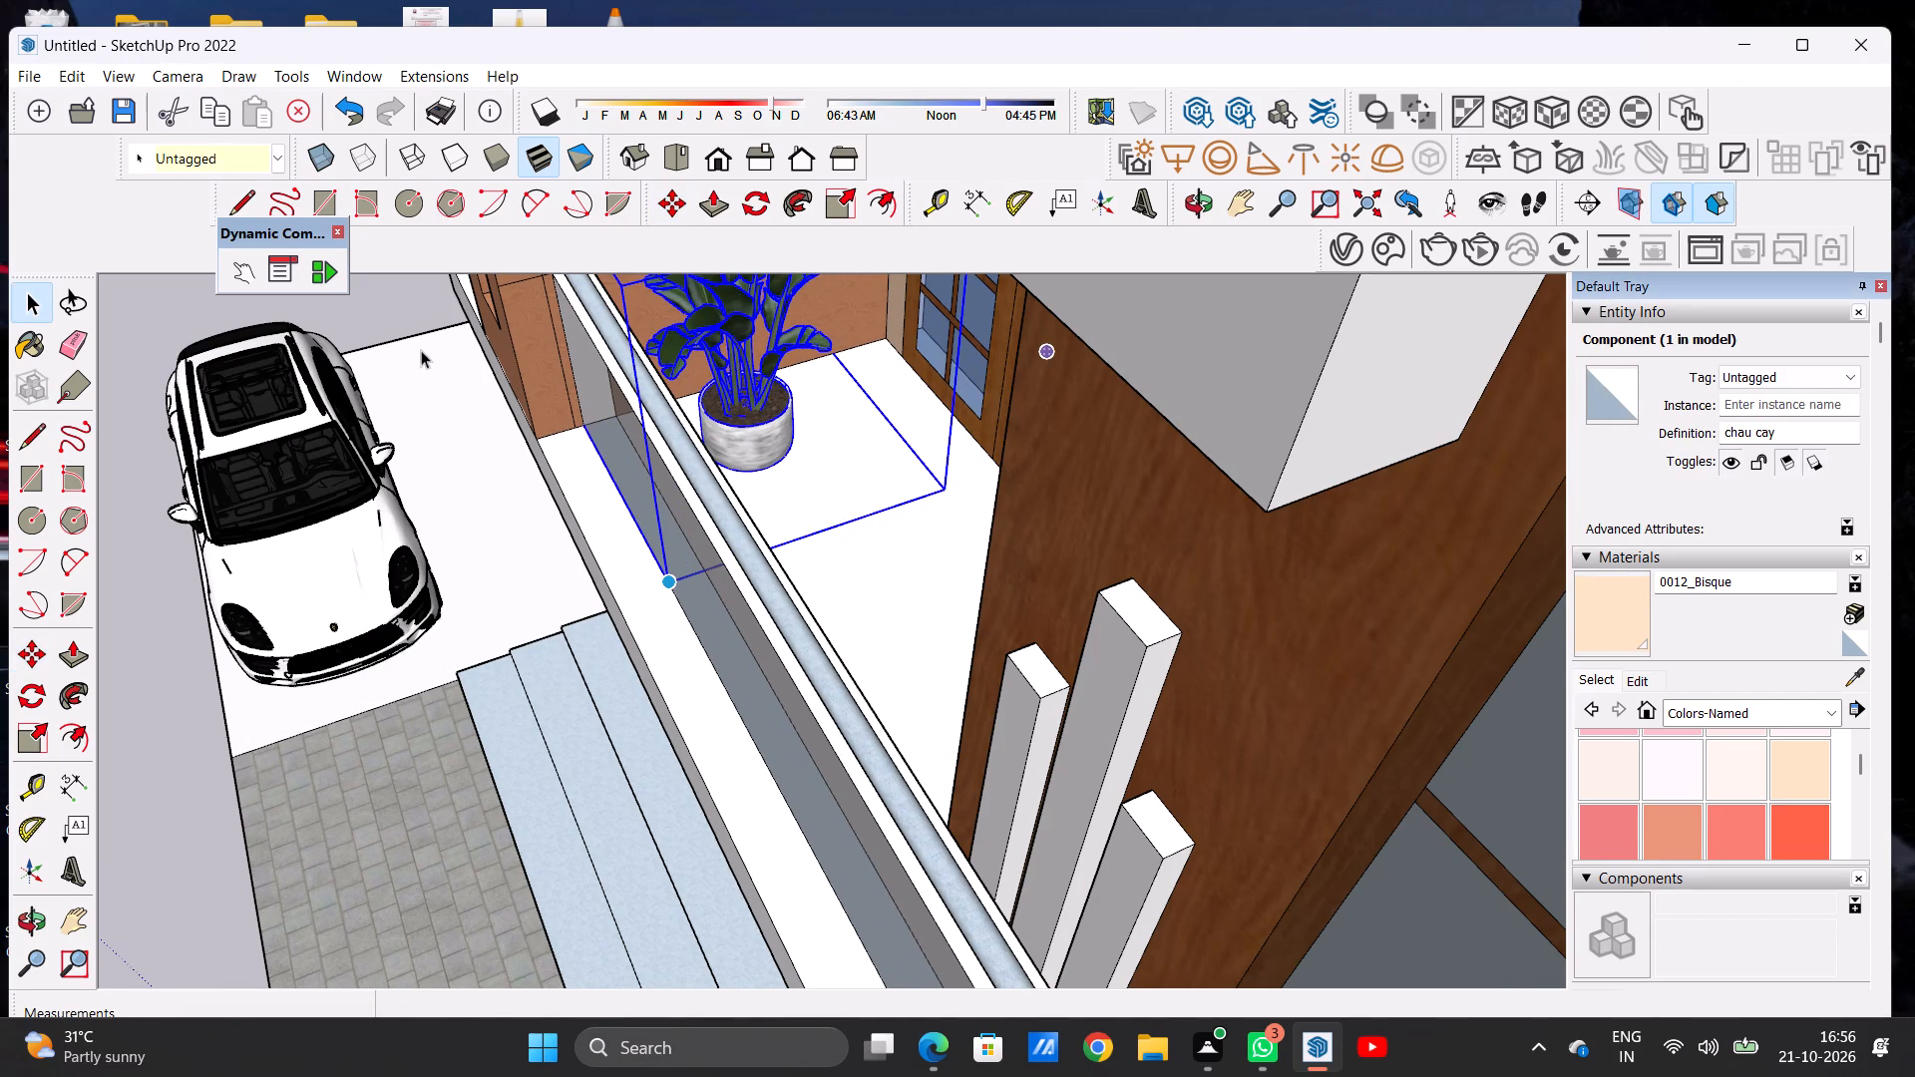
left_click(401, 314)
Examine the lowest balcony's potted plant from above, from the front and up close against the glass railing.
middle_click(789, 424)
middle_click_drag(669, 400, 577, 402)
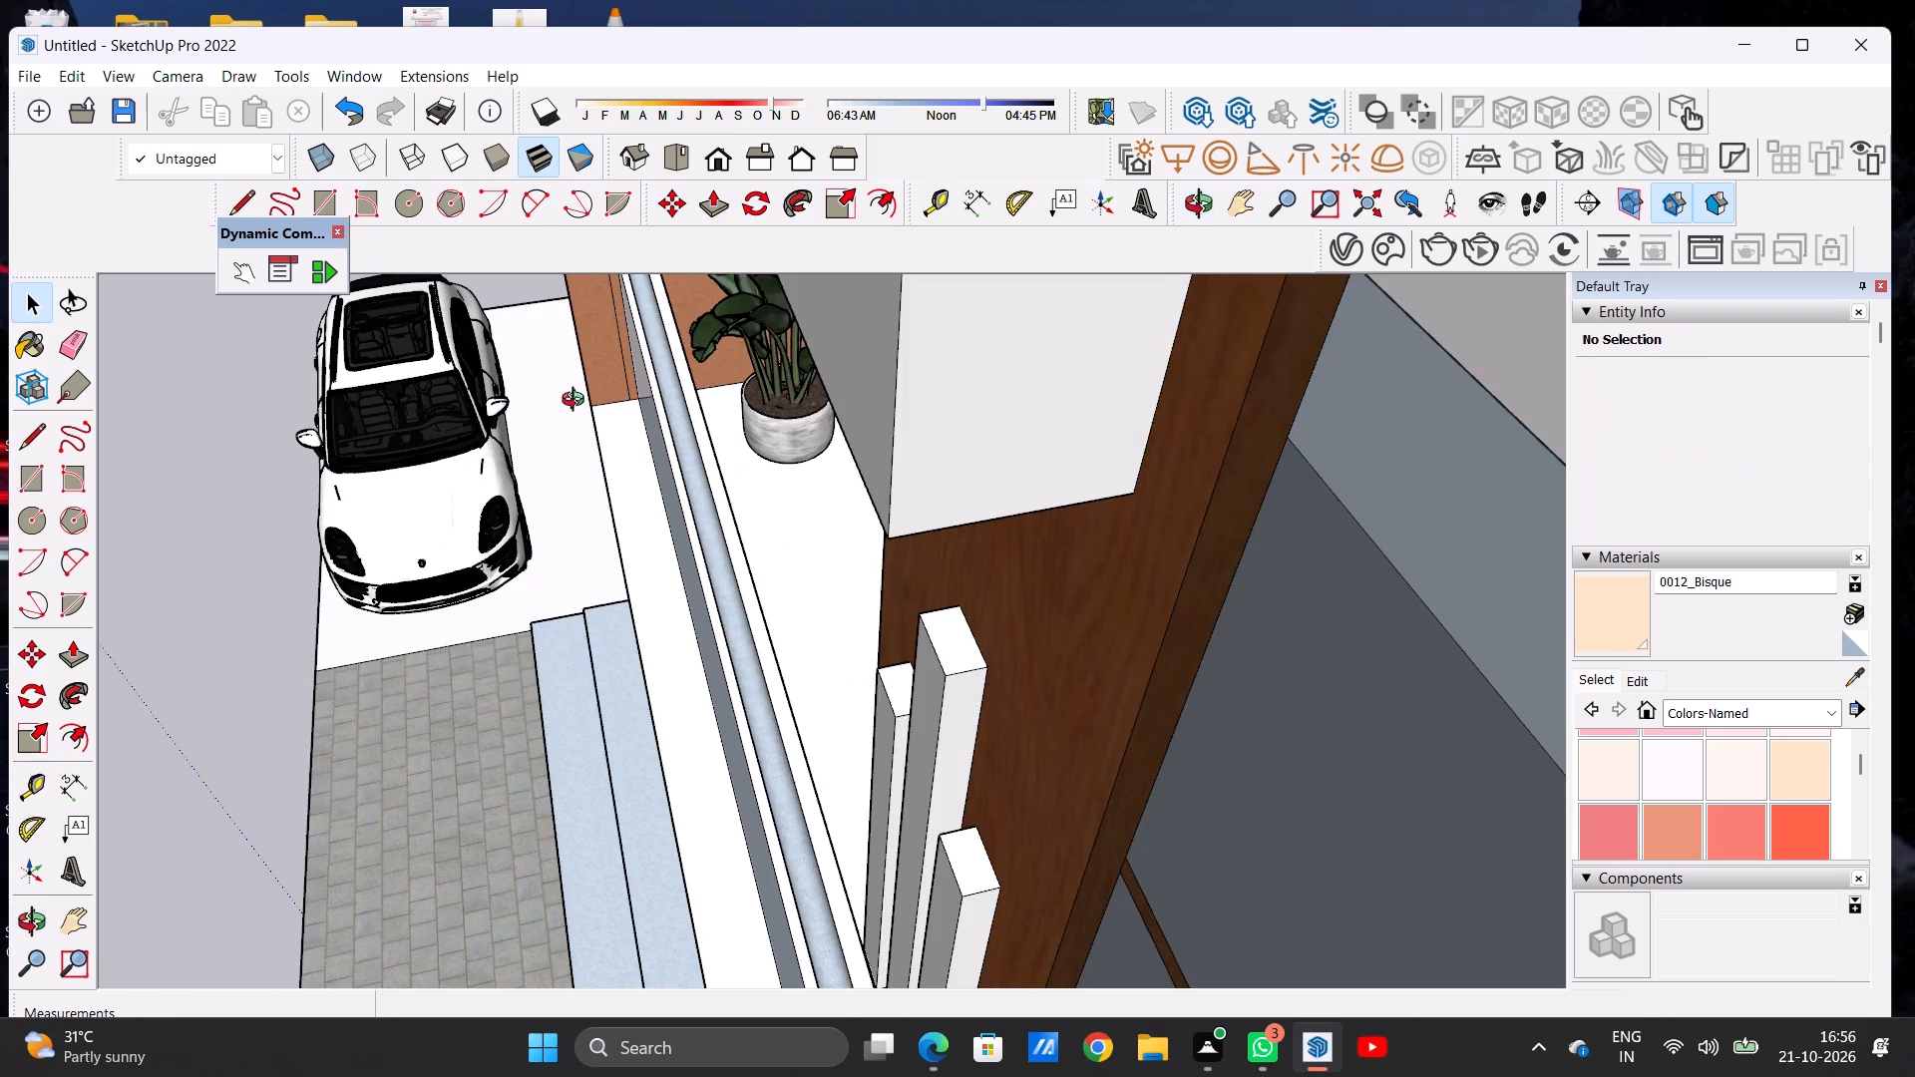
middle_click_drag(577, 402, 572, 402)
middle_click_drag(572, 402, 981, 367)
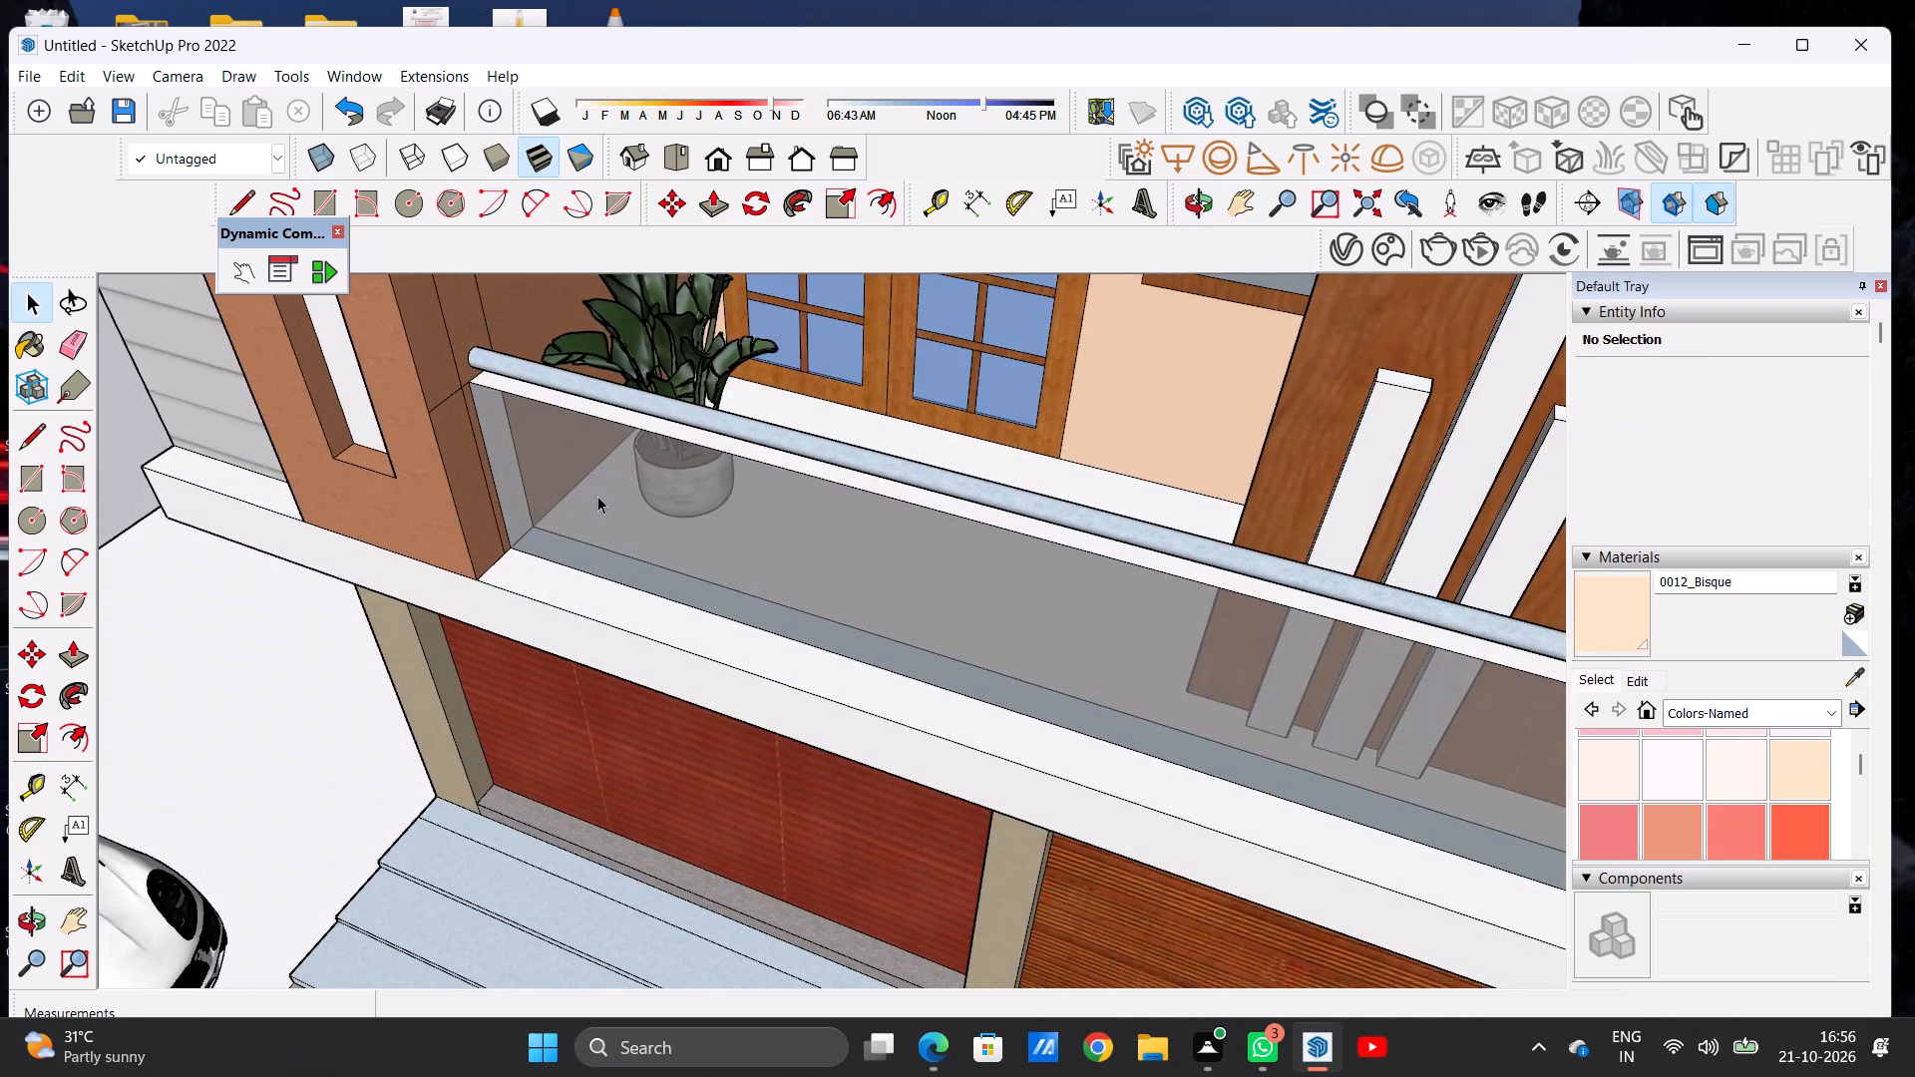
scroll(597, 510, "down", 10)
middle_click_drag(597, 551, 804, 337)
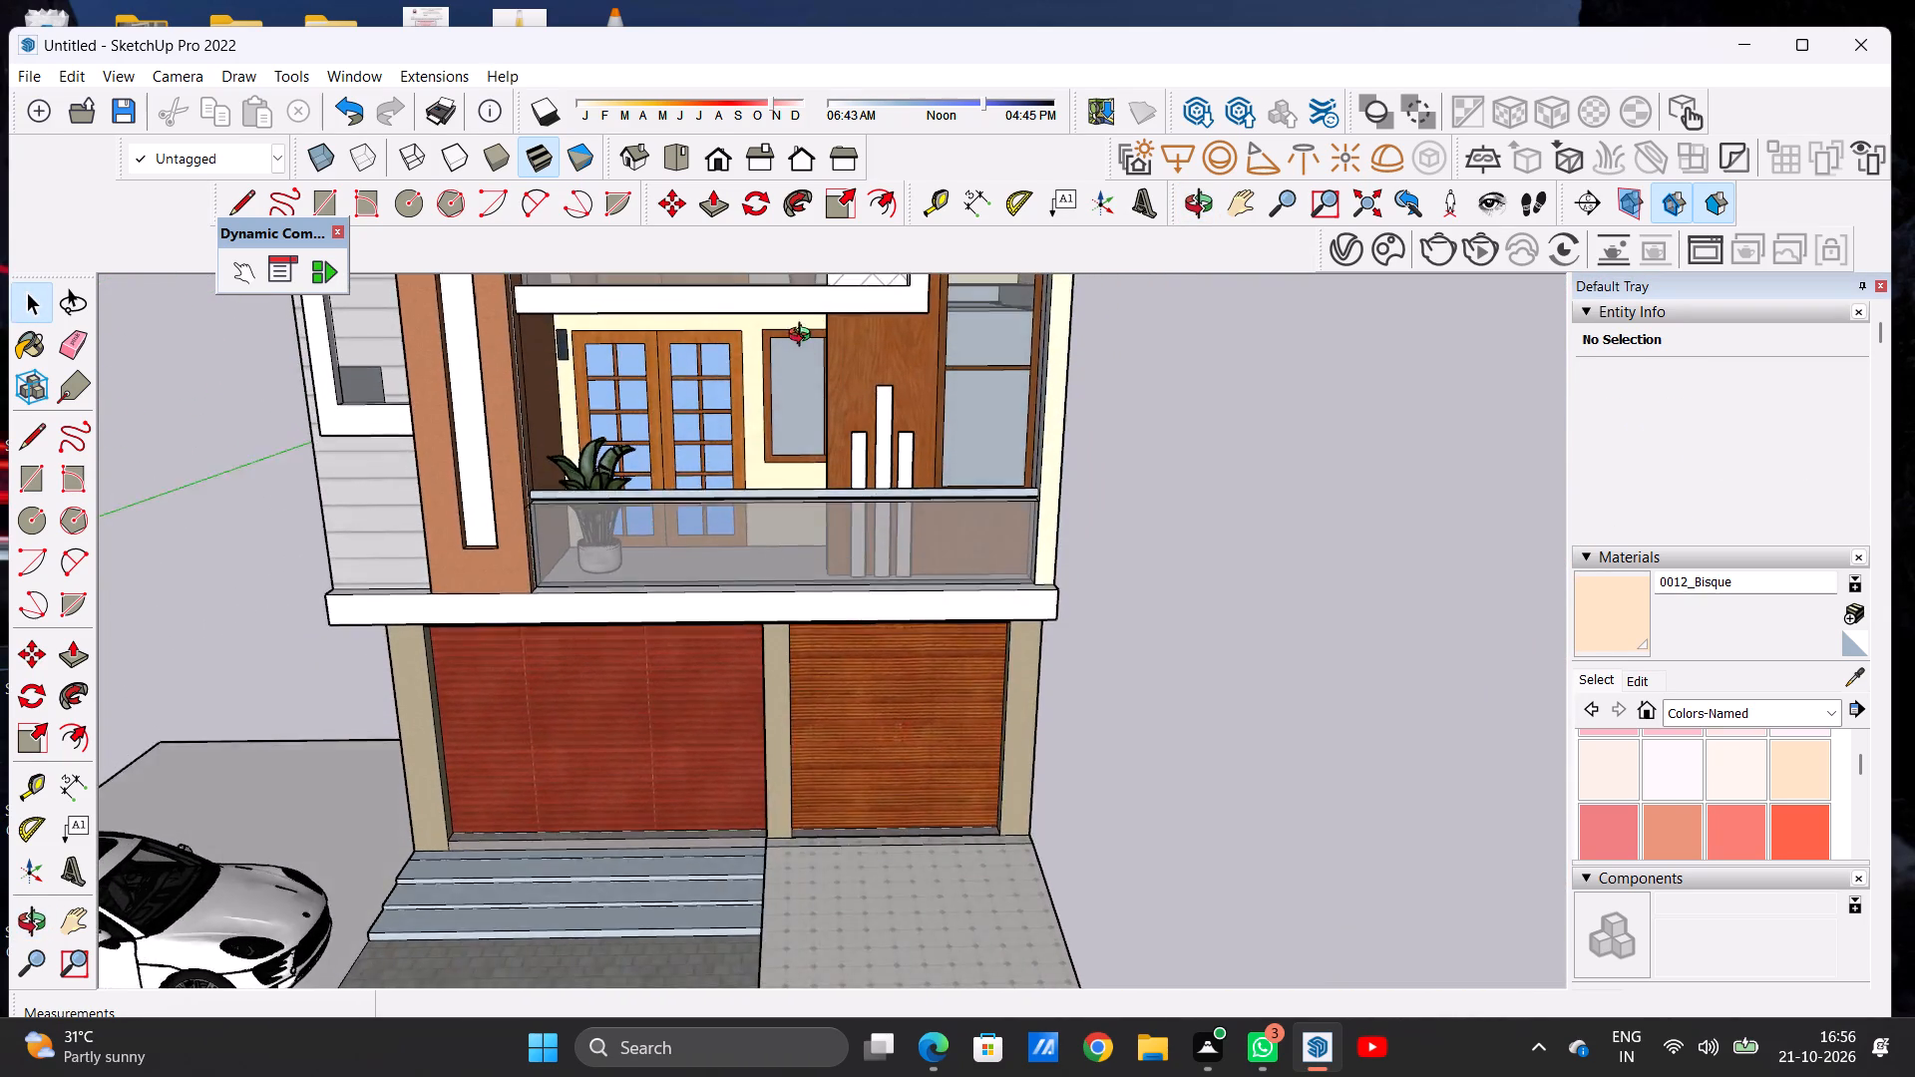
middle_click_drag(804, 337, 800, 333)
scroll(854, 497, "up", 6)
middle_click_drag(757, 513, 530, 598)
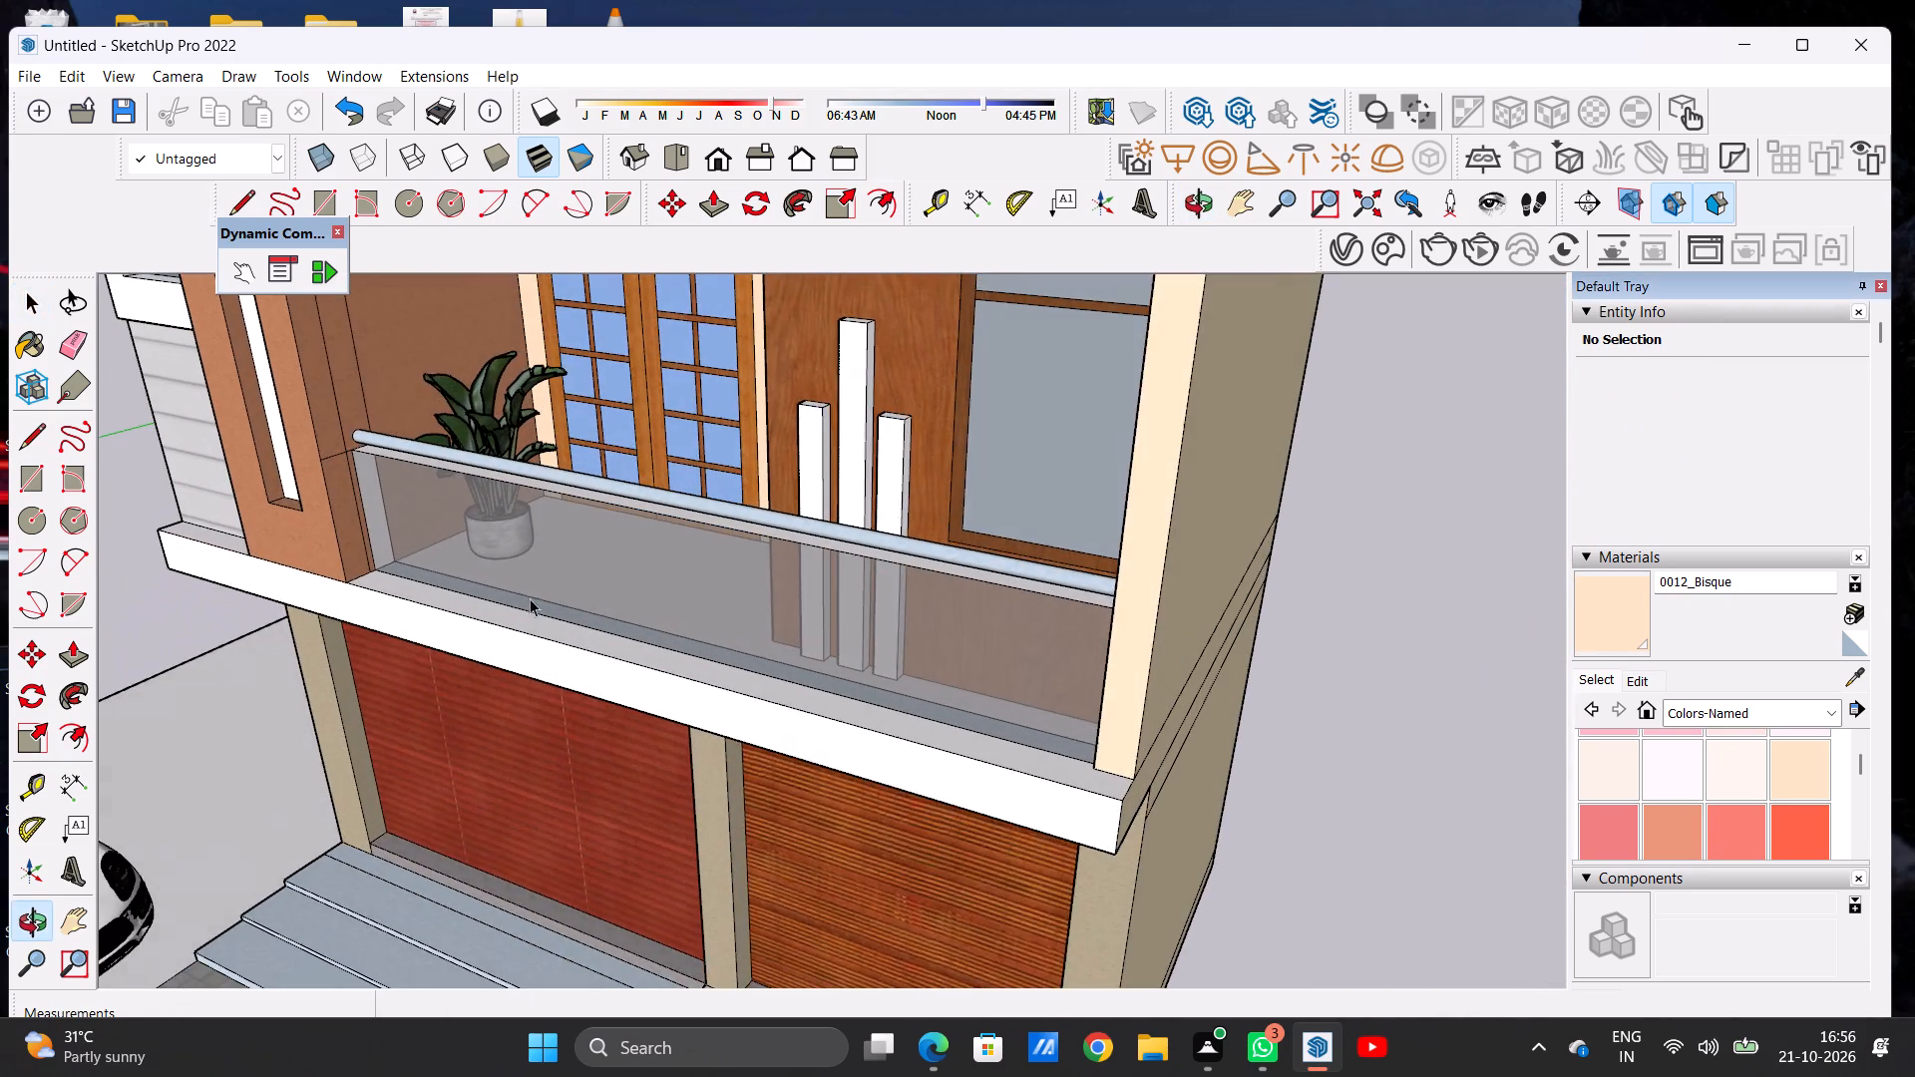
scroll(442, 392, "up", 5)
left_click(513, 446)
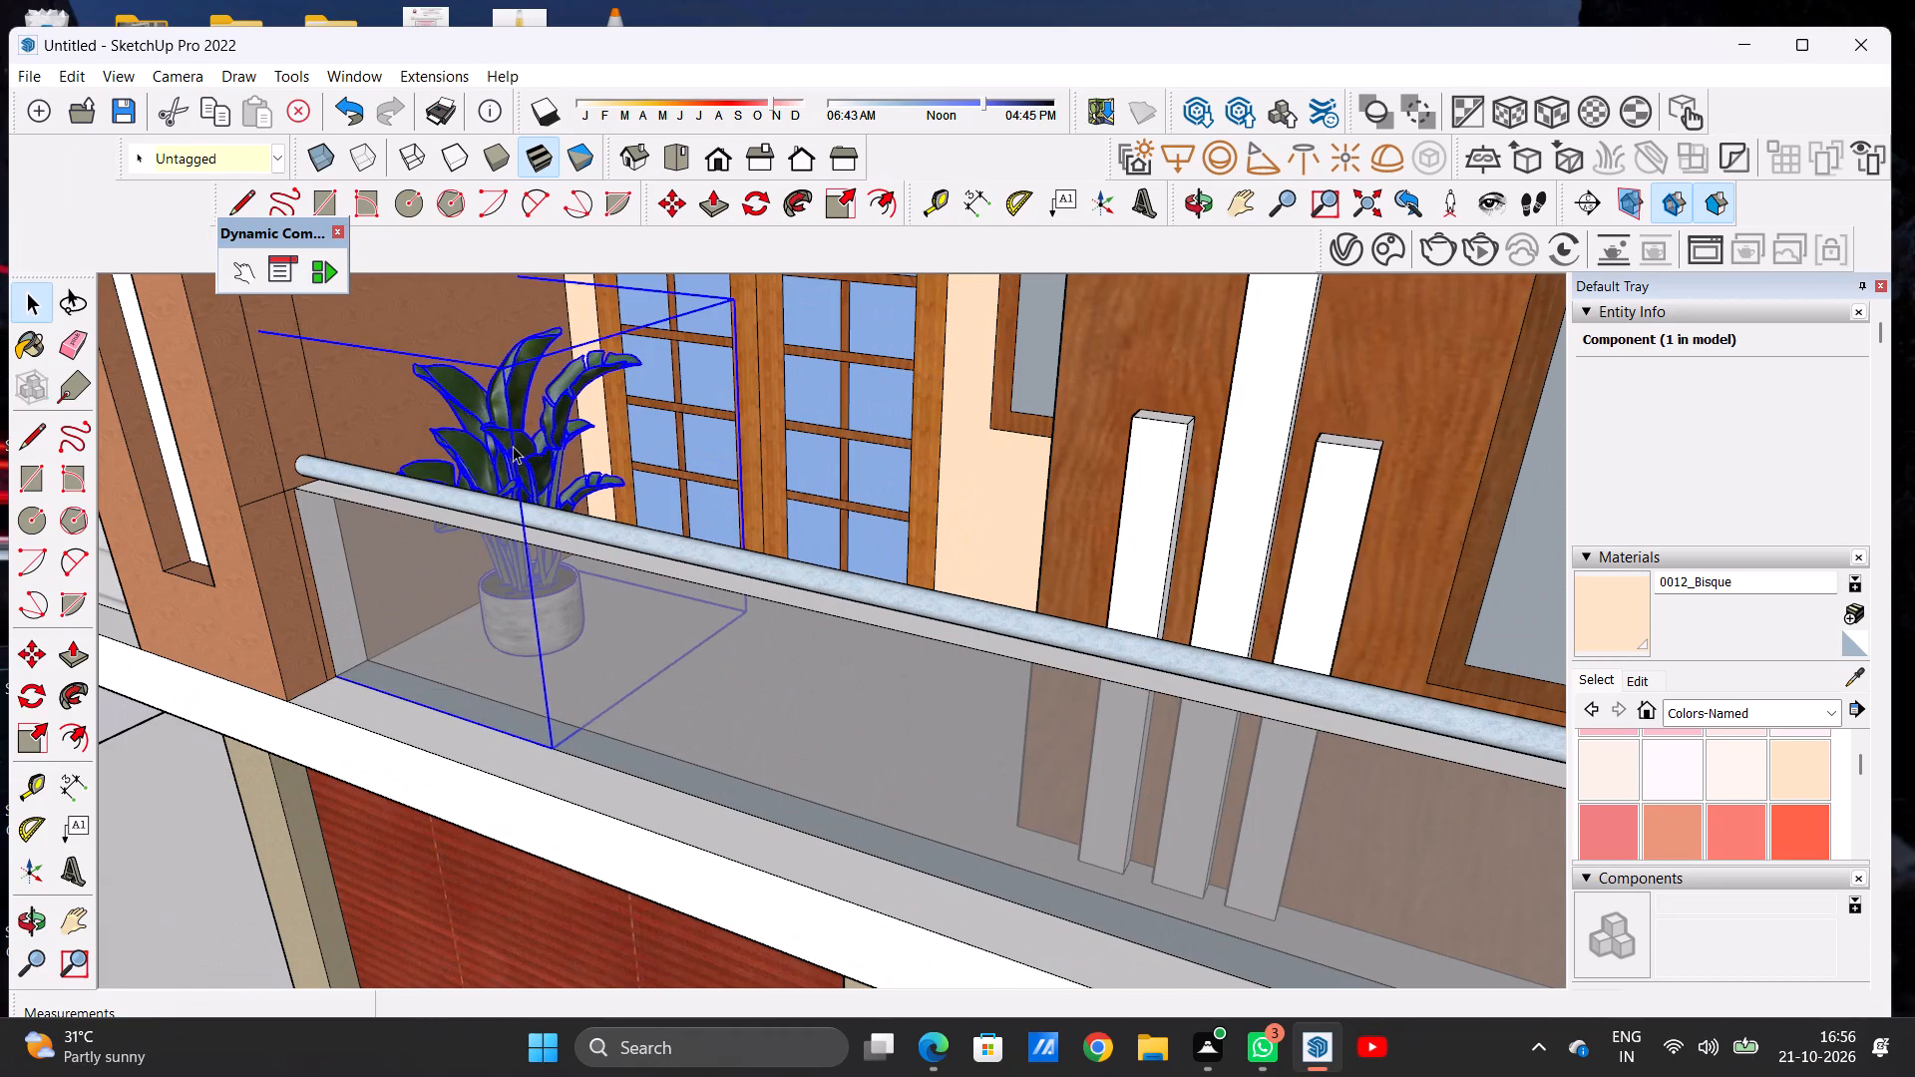
scroll(513, 446, "down", 20)
middle_click_drag(579, 577, 788, 553)
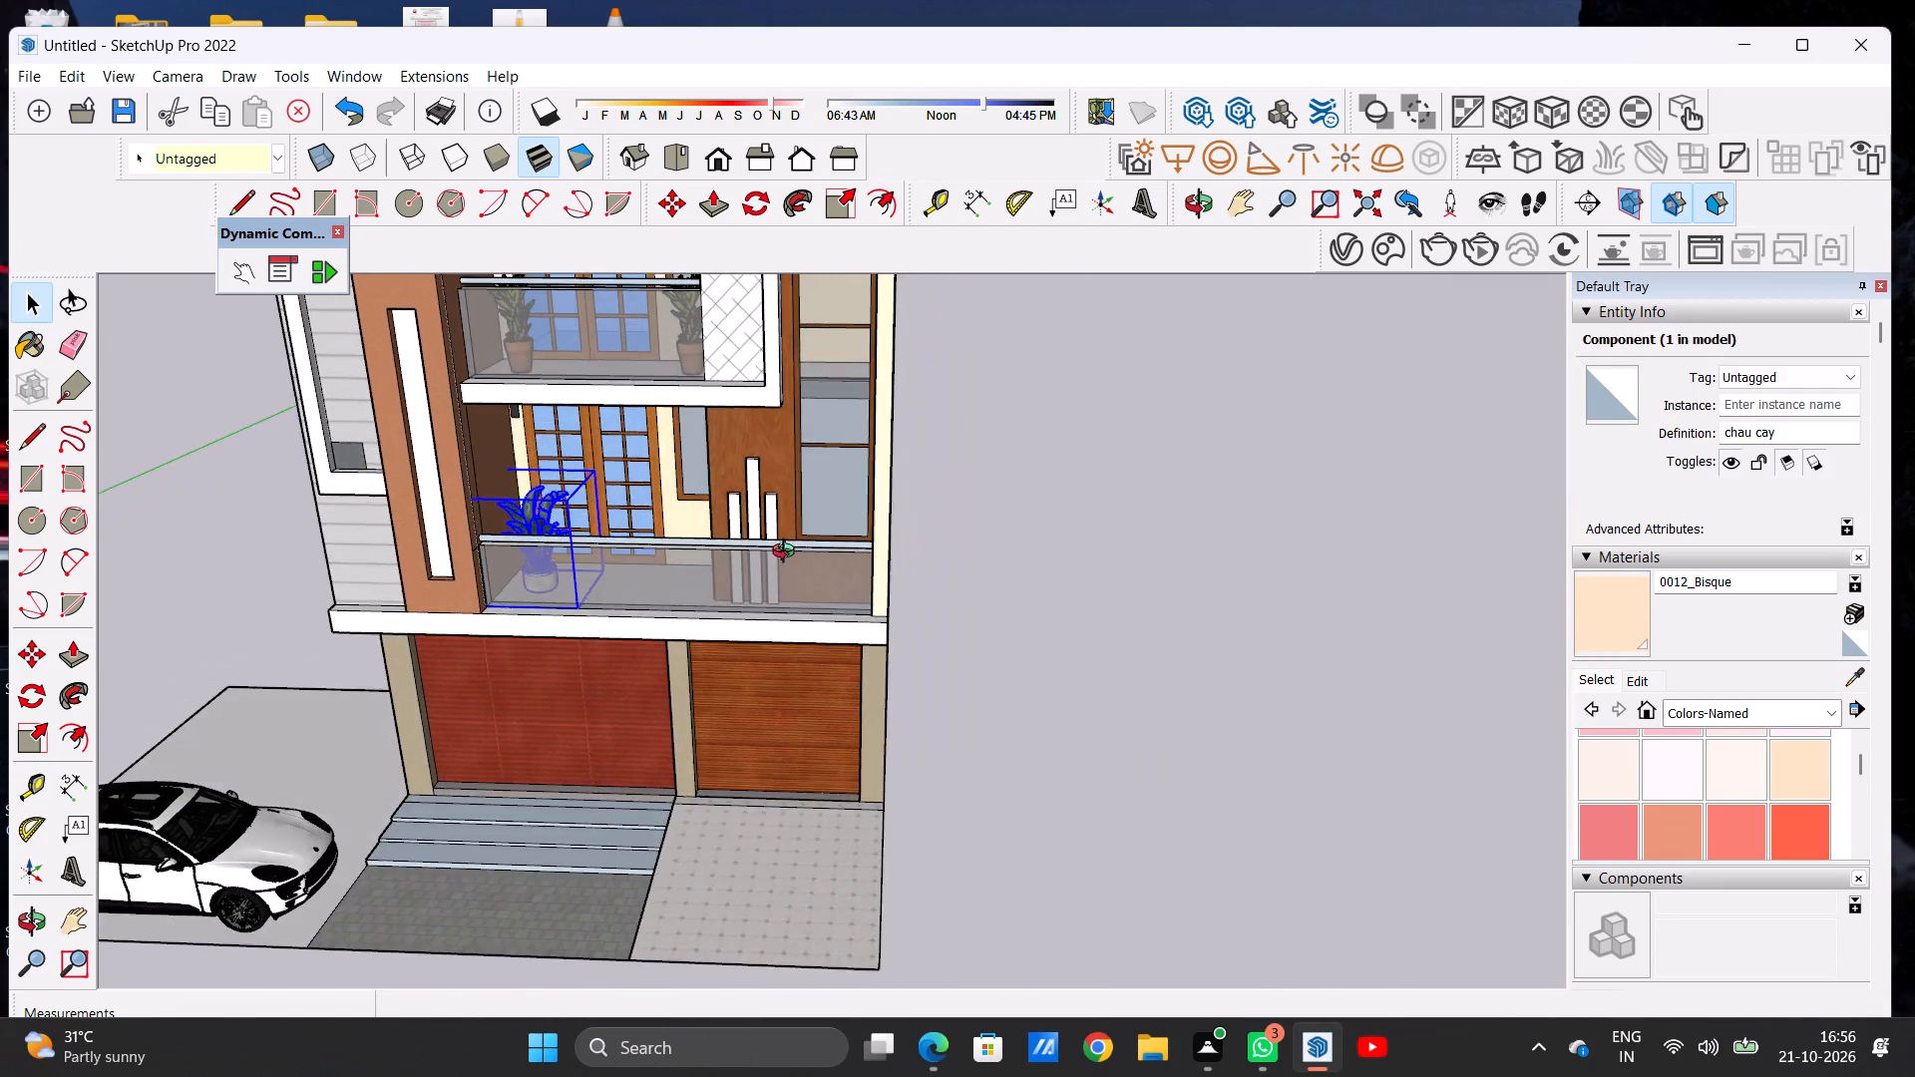
middle_click_drag(788, 553, 810, 512)
scroll(597, 584, "up", 7)
scroll(601, 552, "down", 7)
left_click(1076, 500)
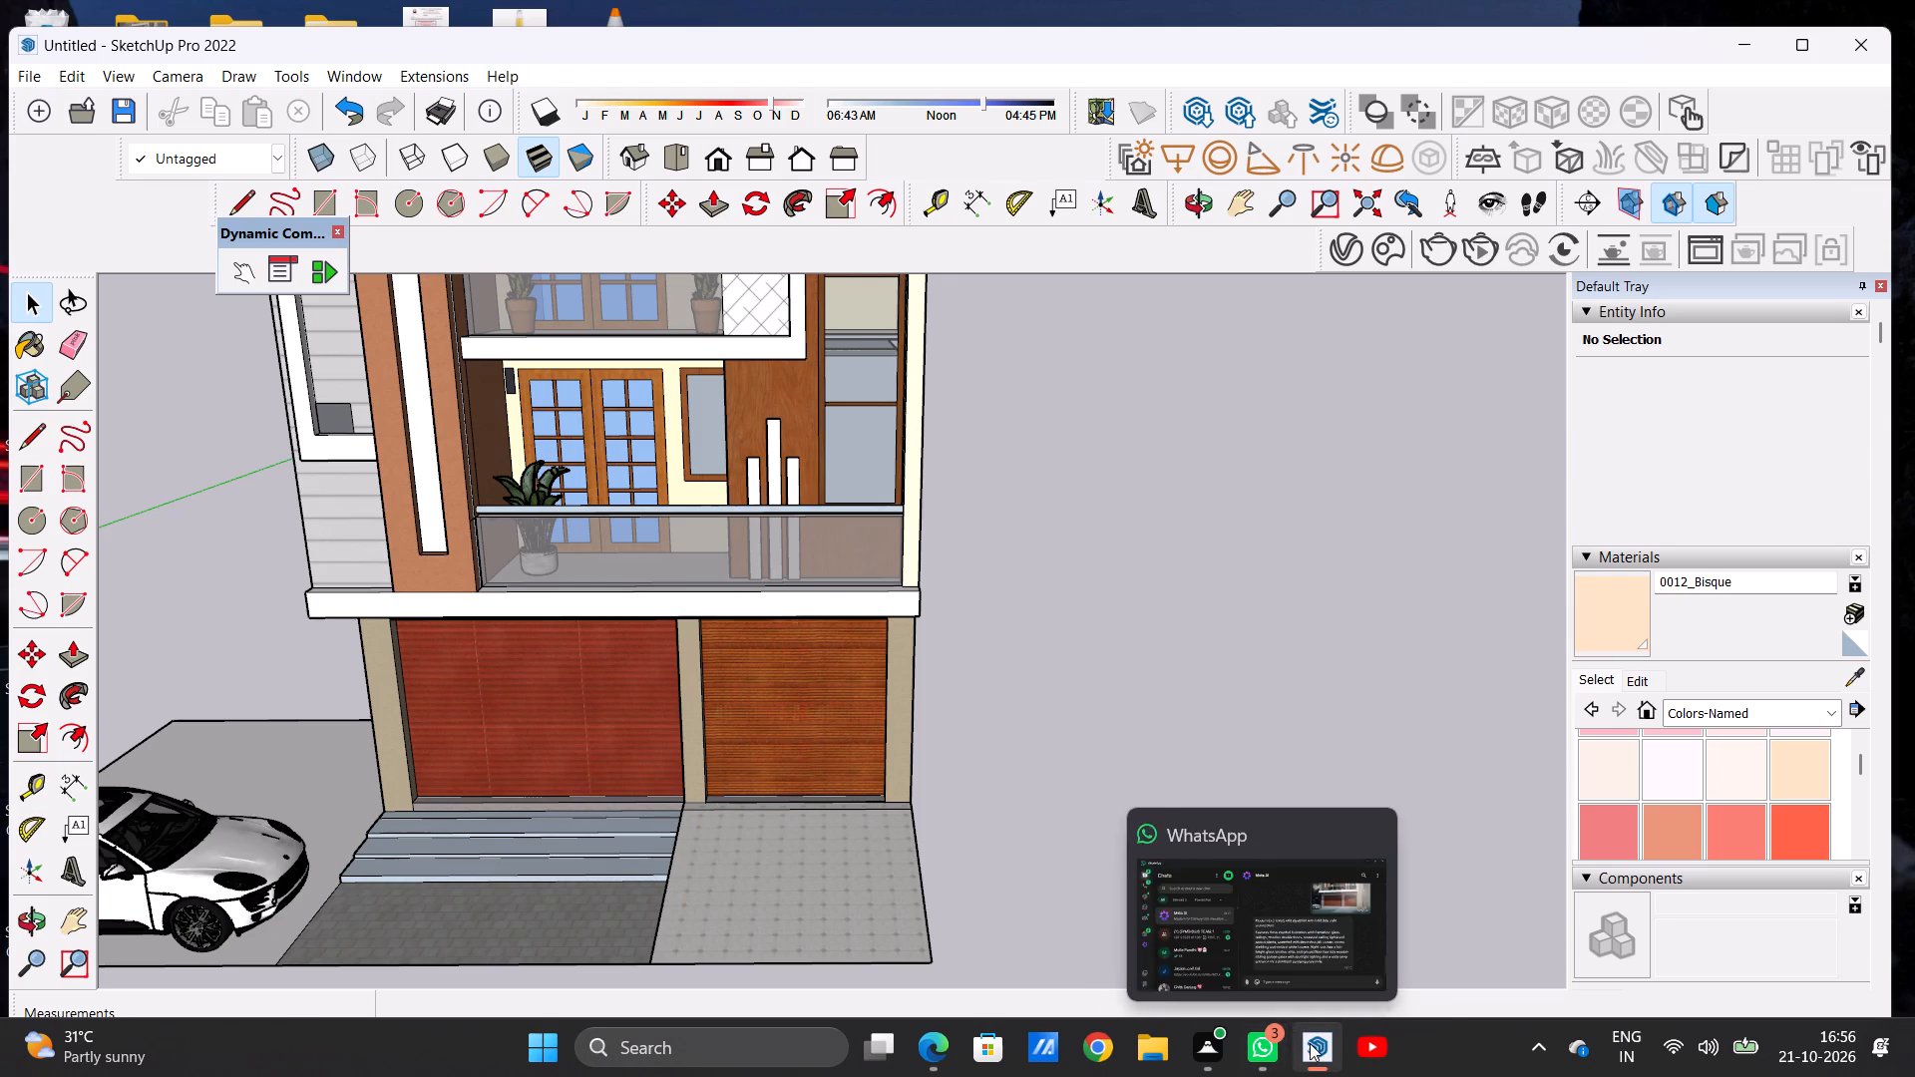
Review the whole front facade, comparing the lowest balcony's single plant with the plant pairs on the upper balconies.
left_click(1287, 964)
scroll(886, 818, "down", 3)
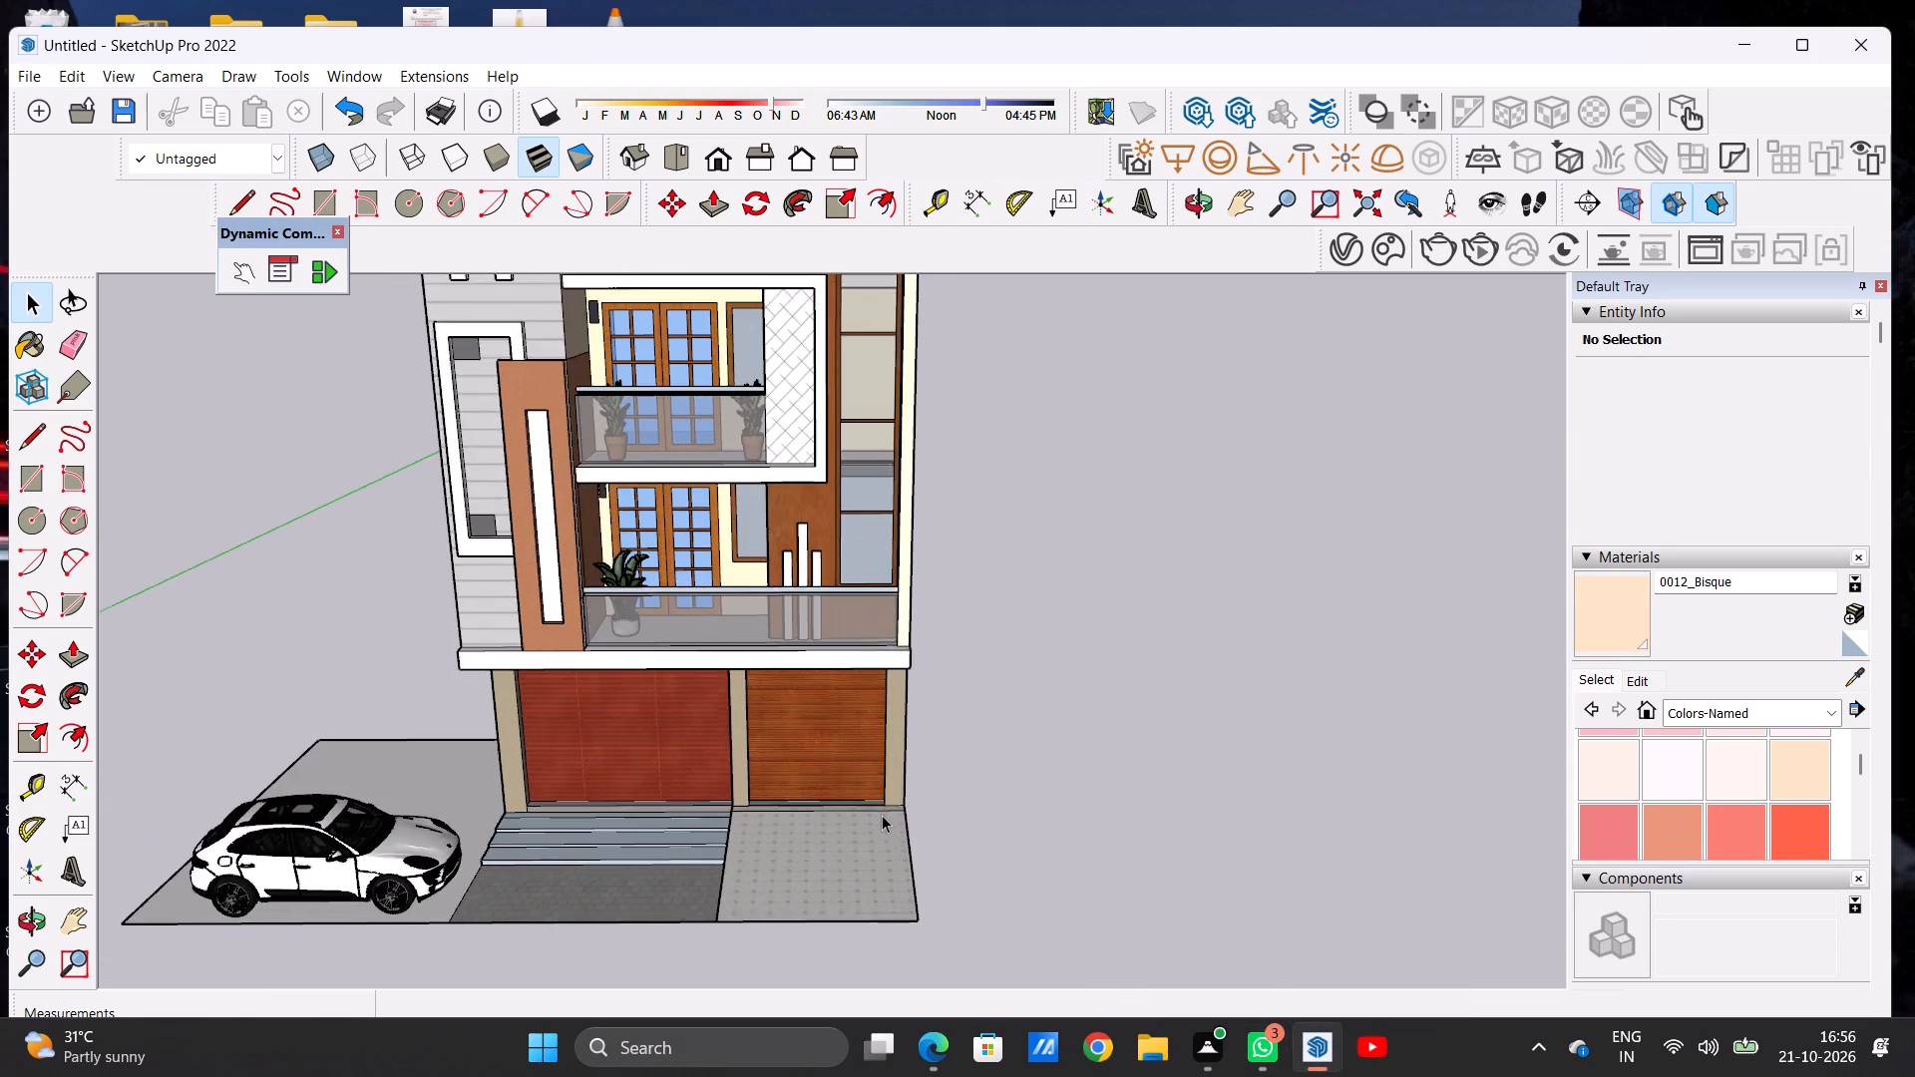
scroll(882, 815, "down", 3)
scroll(752, 802, "down", 2)
scroll(766, 664, "up", 1)
scroll(766, 663, "down", 1)
scroll(766, 663, "up", 5)
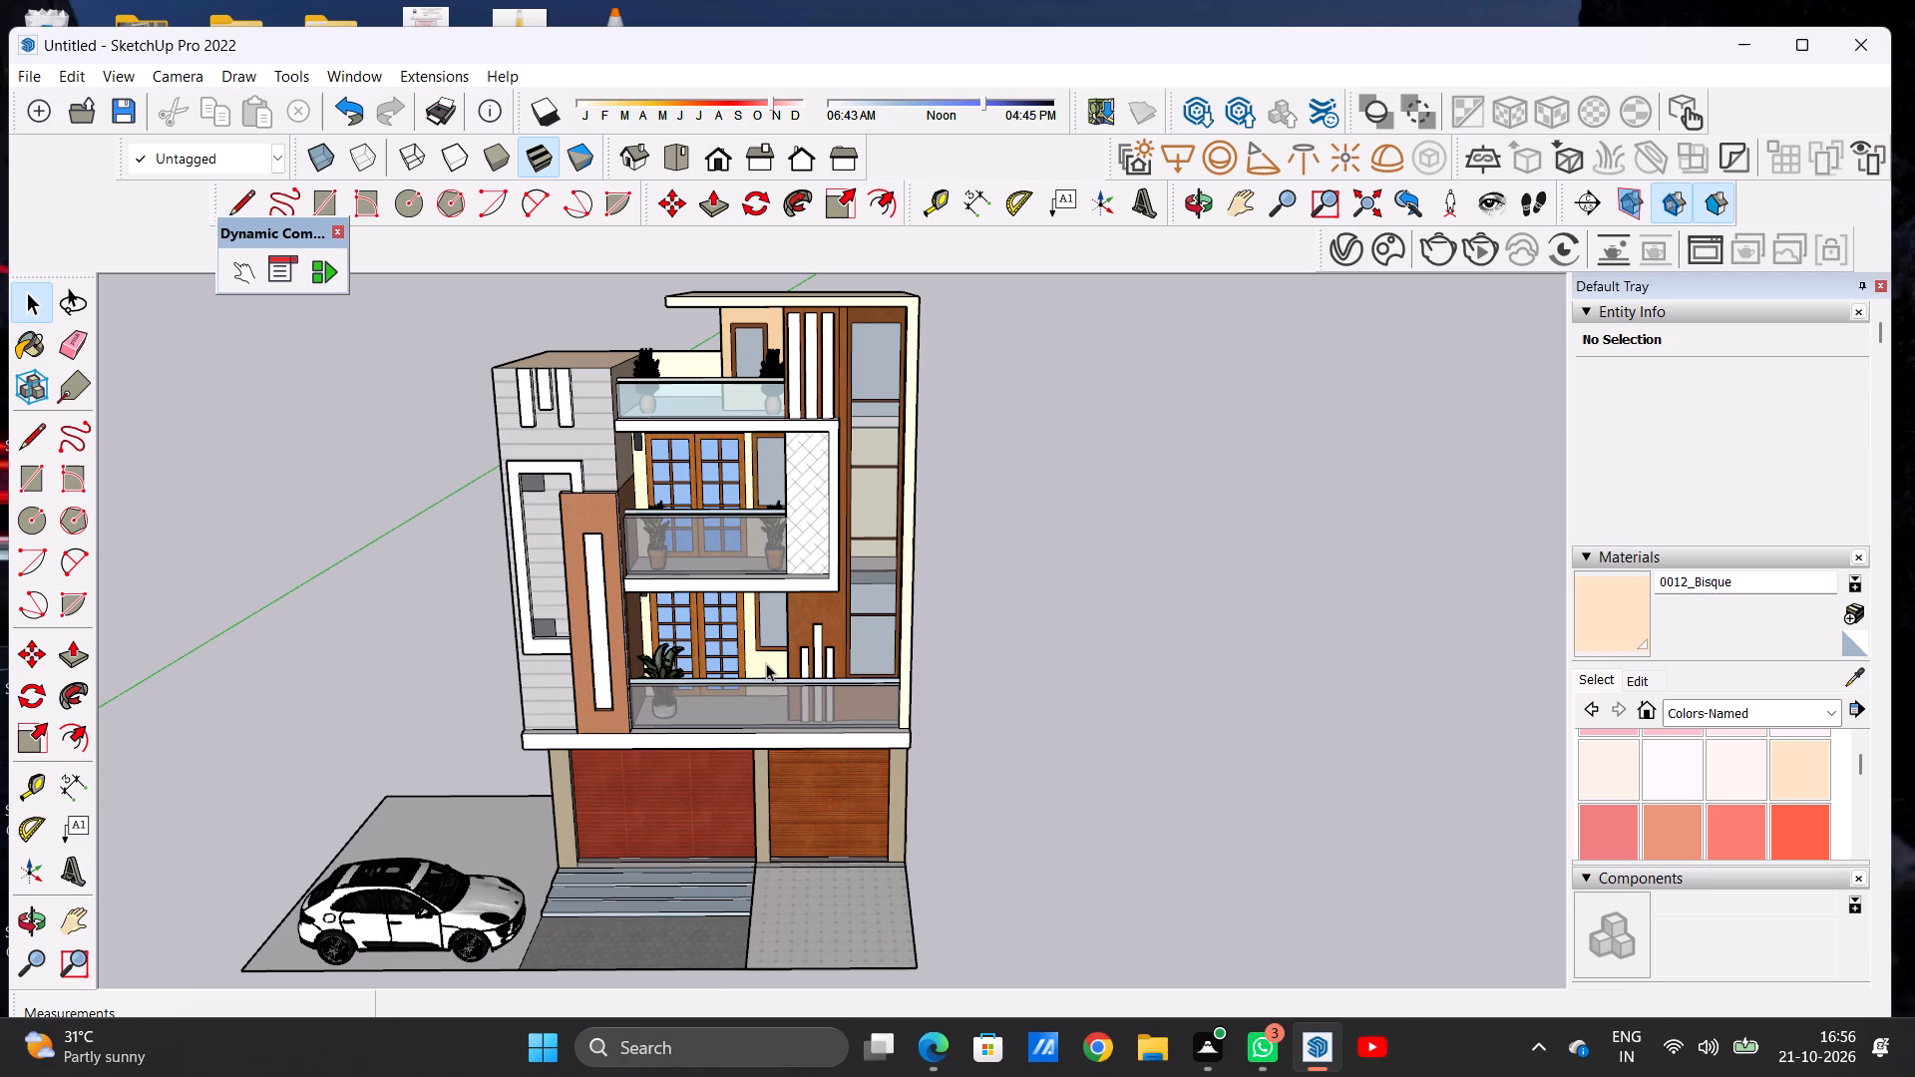
scroll(705, 599, "down", 4)
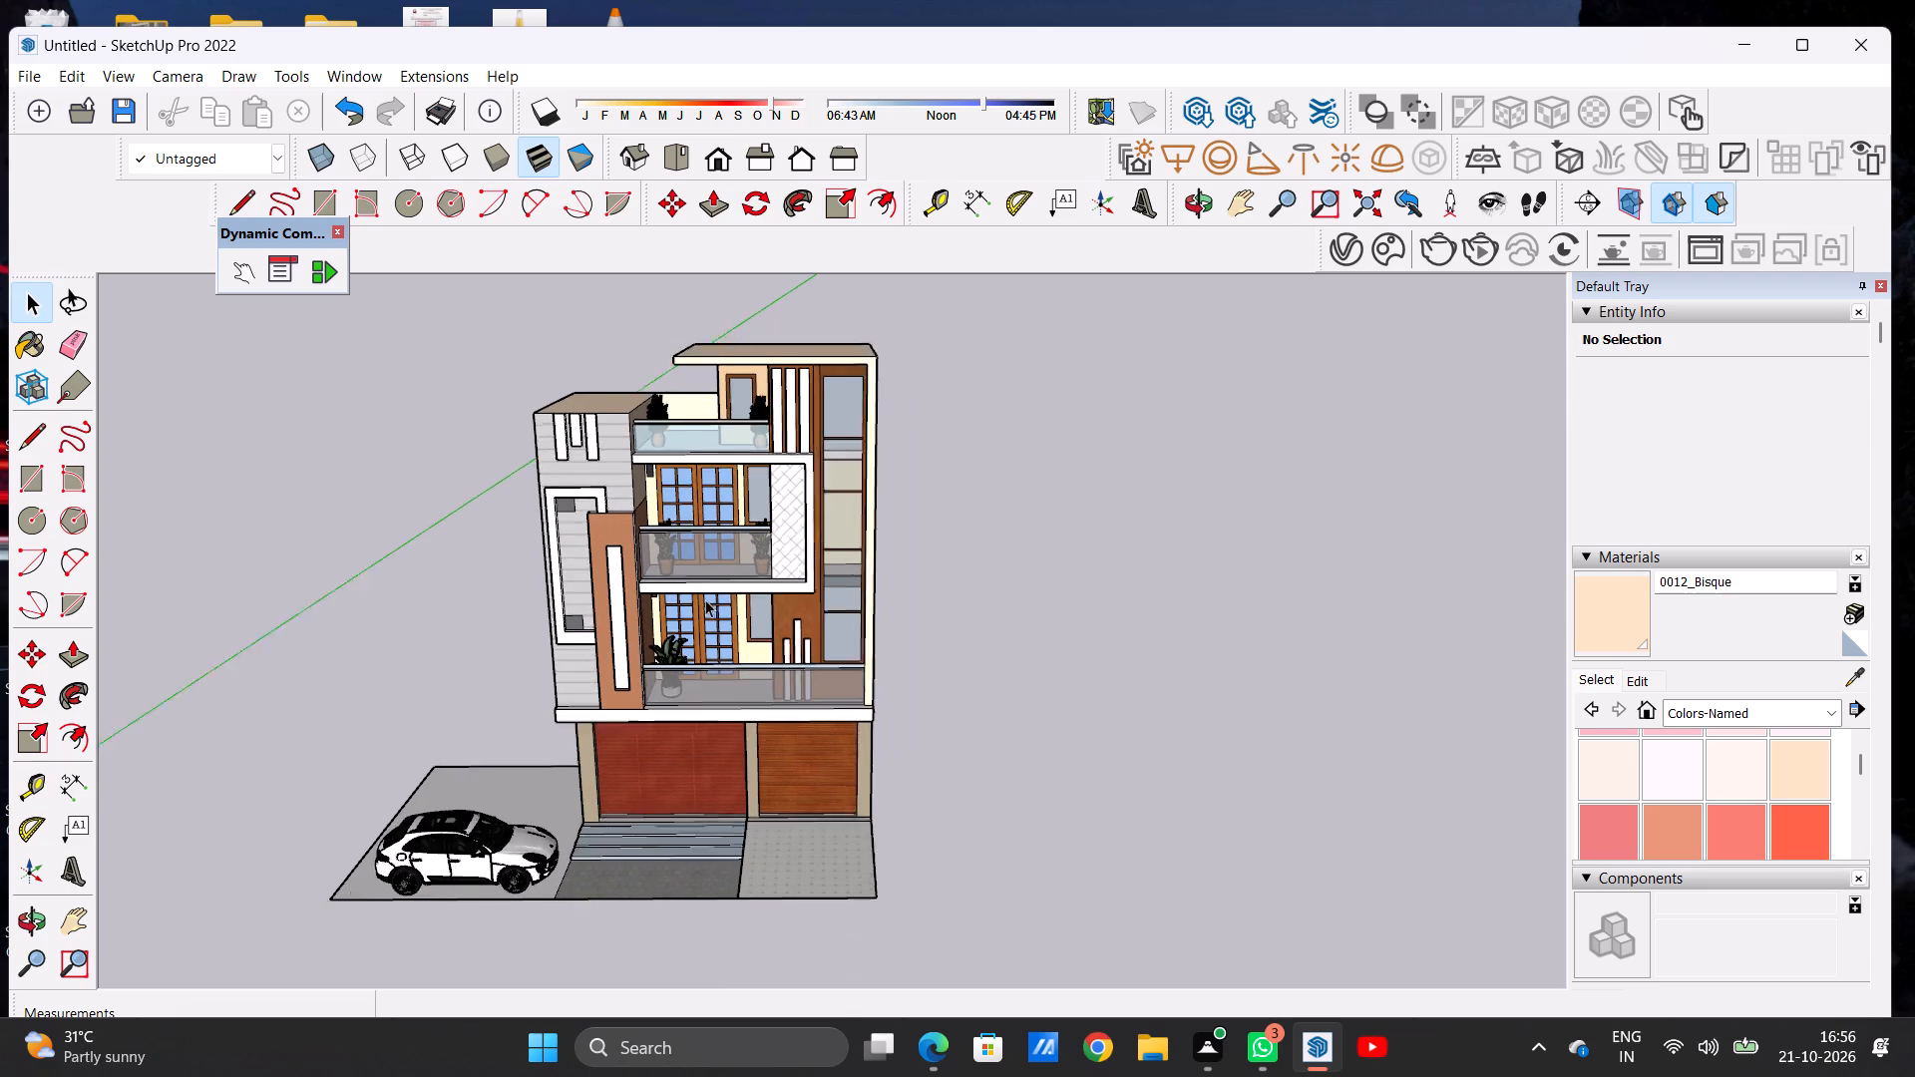
Copy the lowest balcony's potted plant about 8' 1" along the red axis, toward the three white vertical posts.
scroll(710, 692, "up", 6)
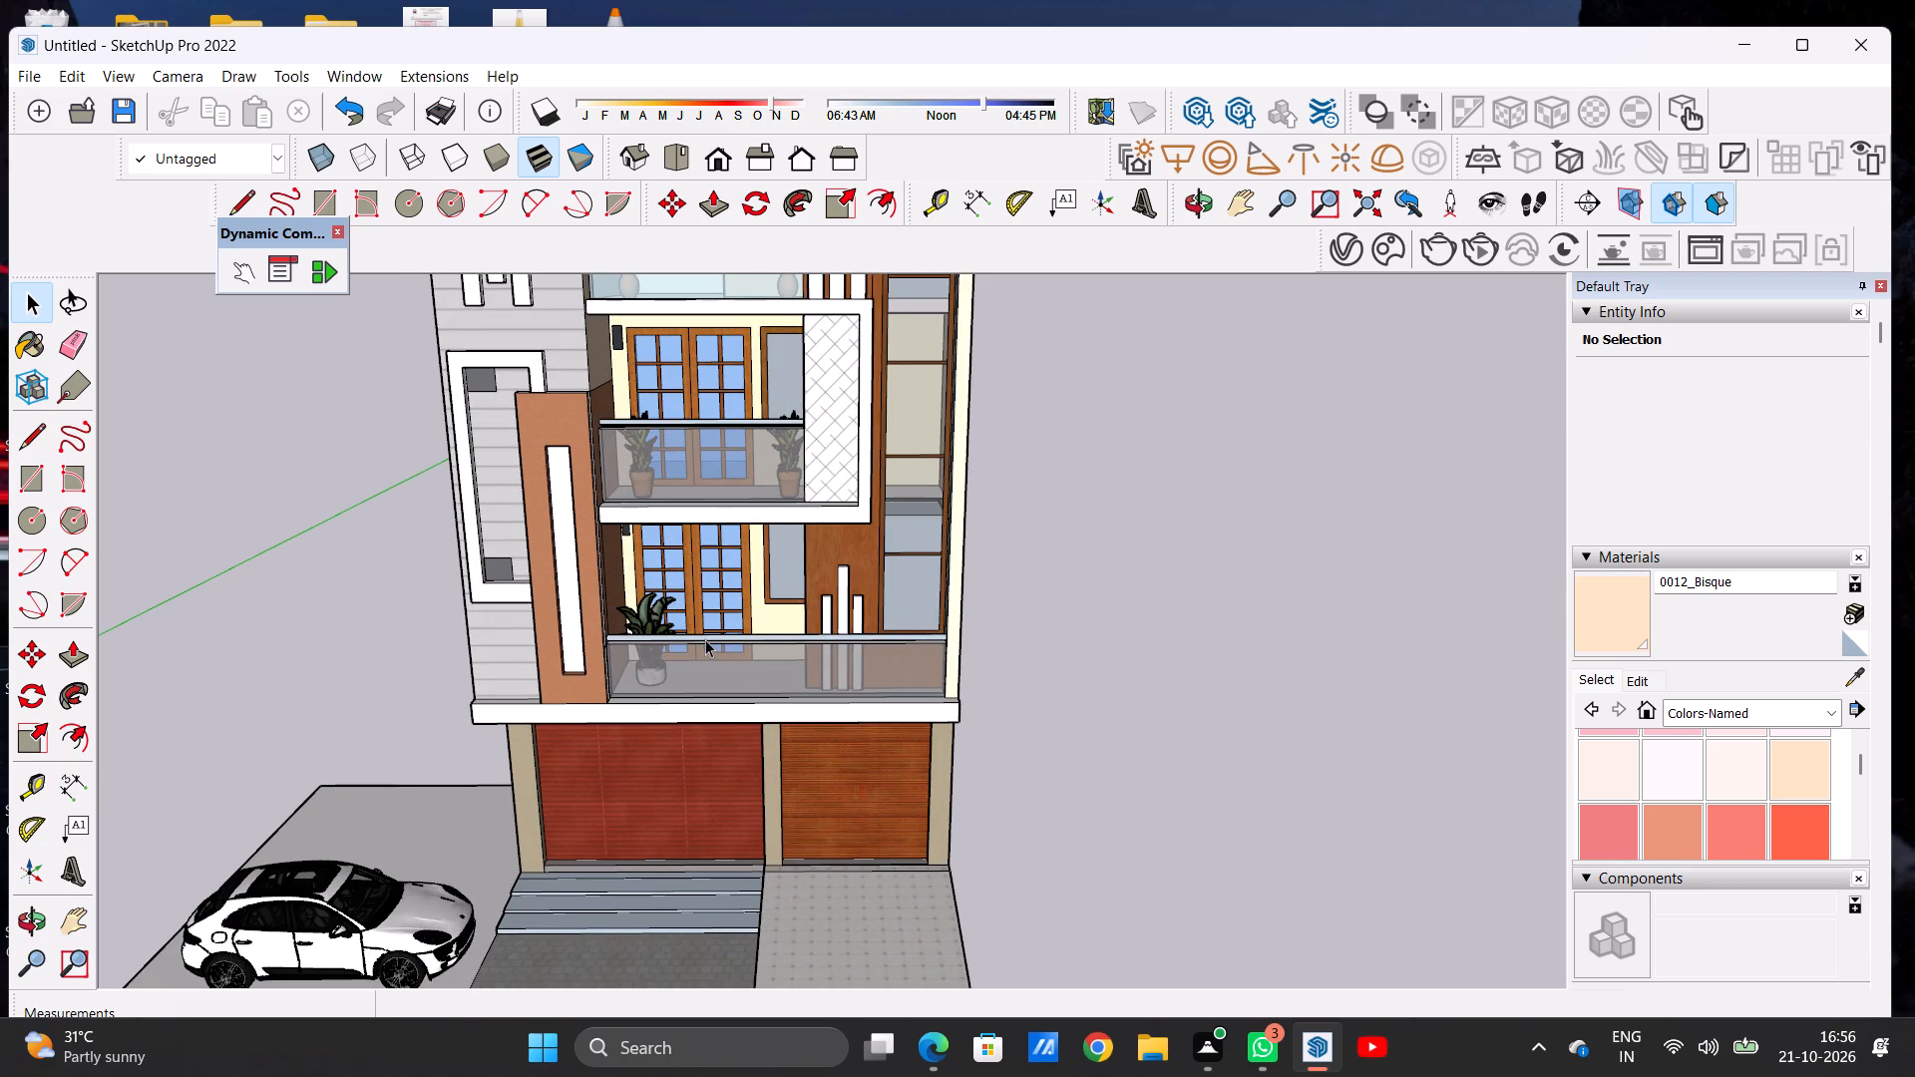
scroll(695, 615, "up", 6)
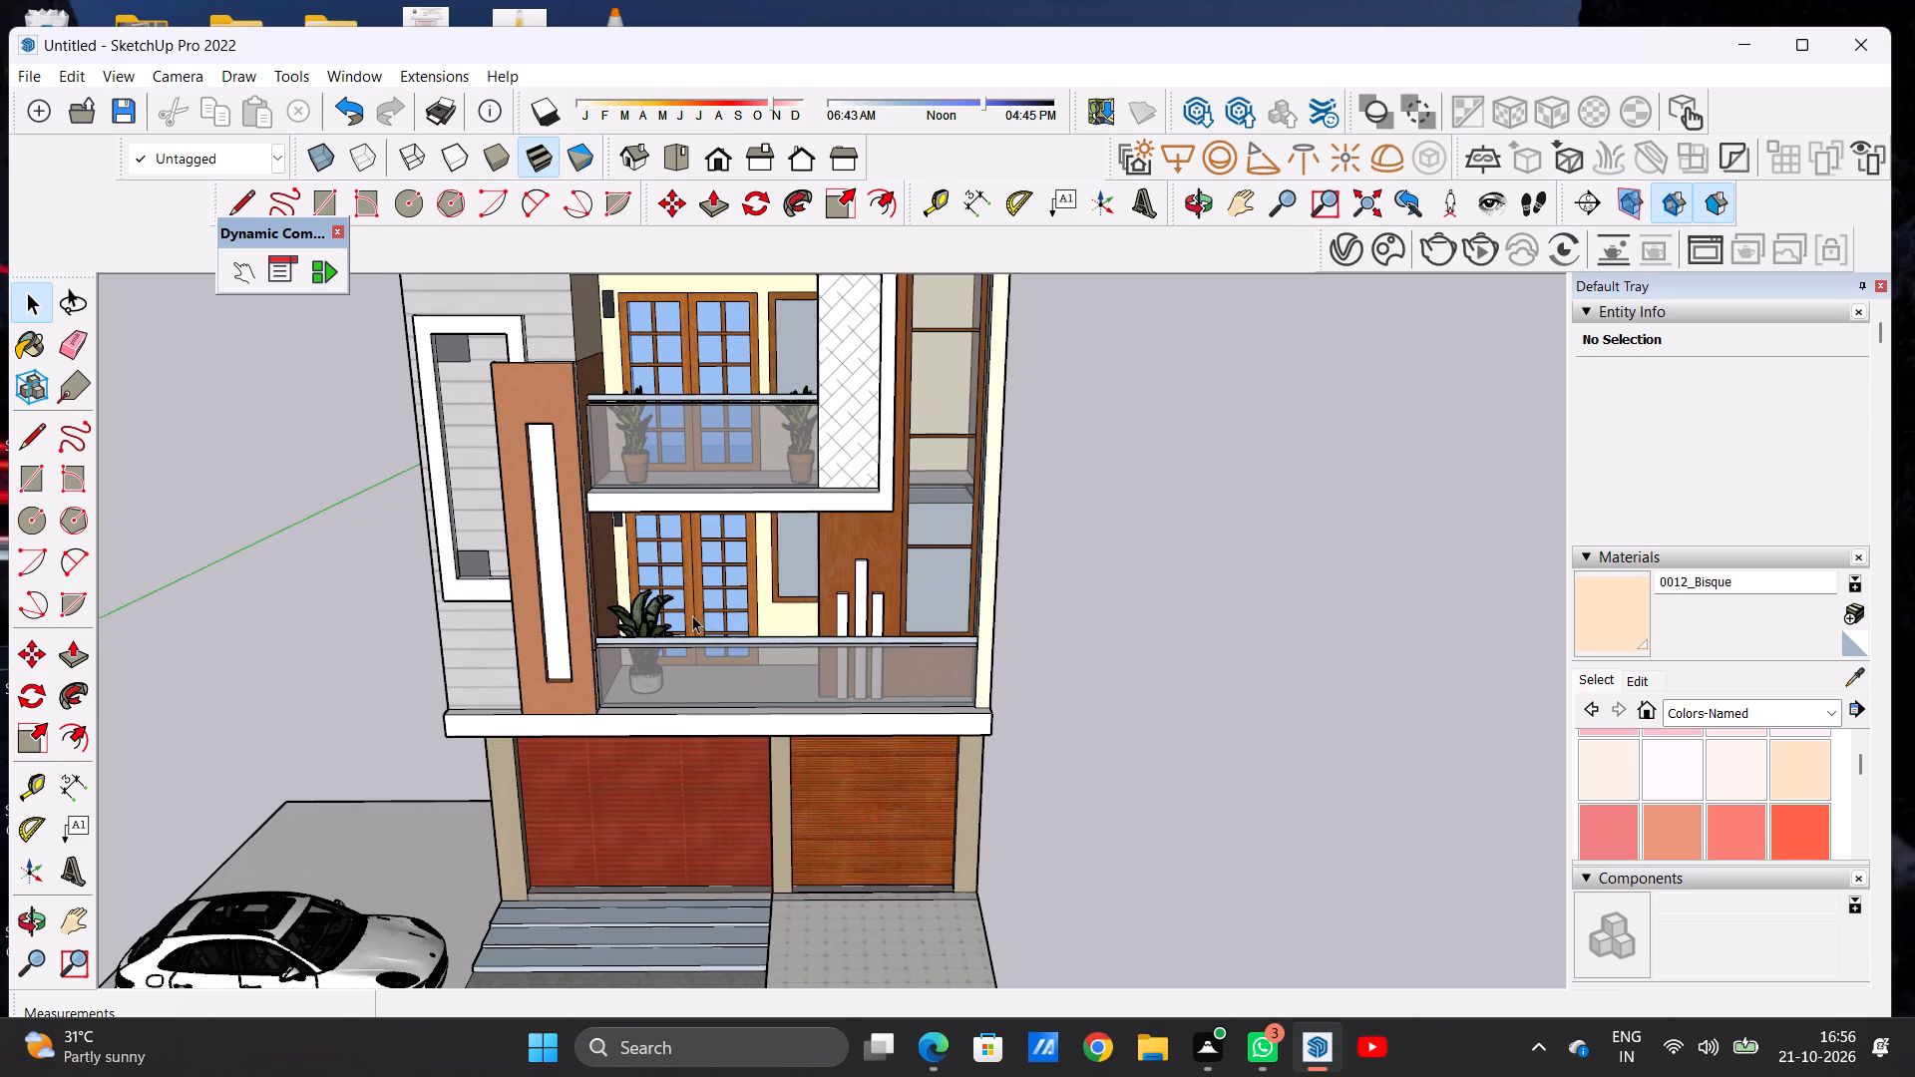
scroll(688, 657, "up", 11)
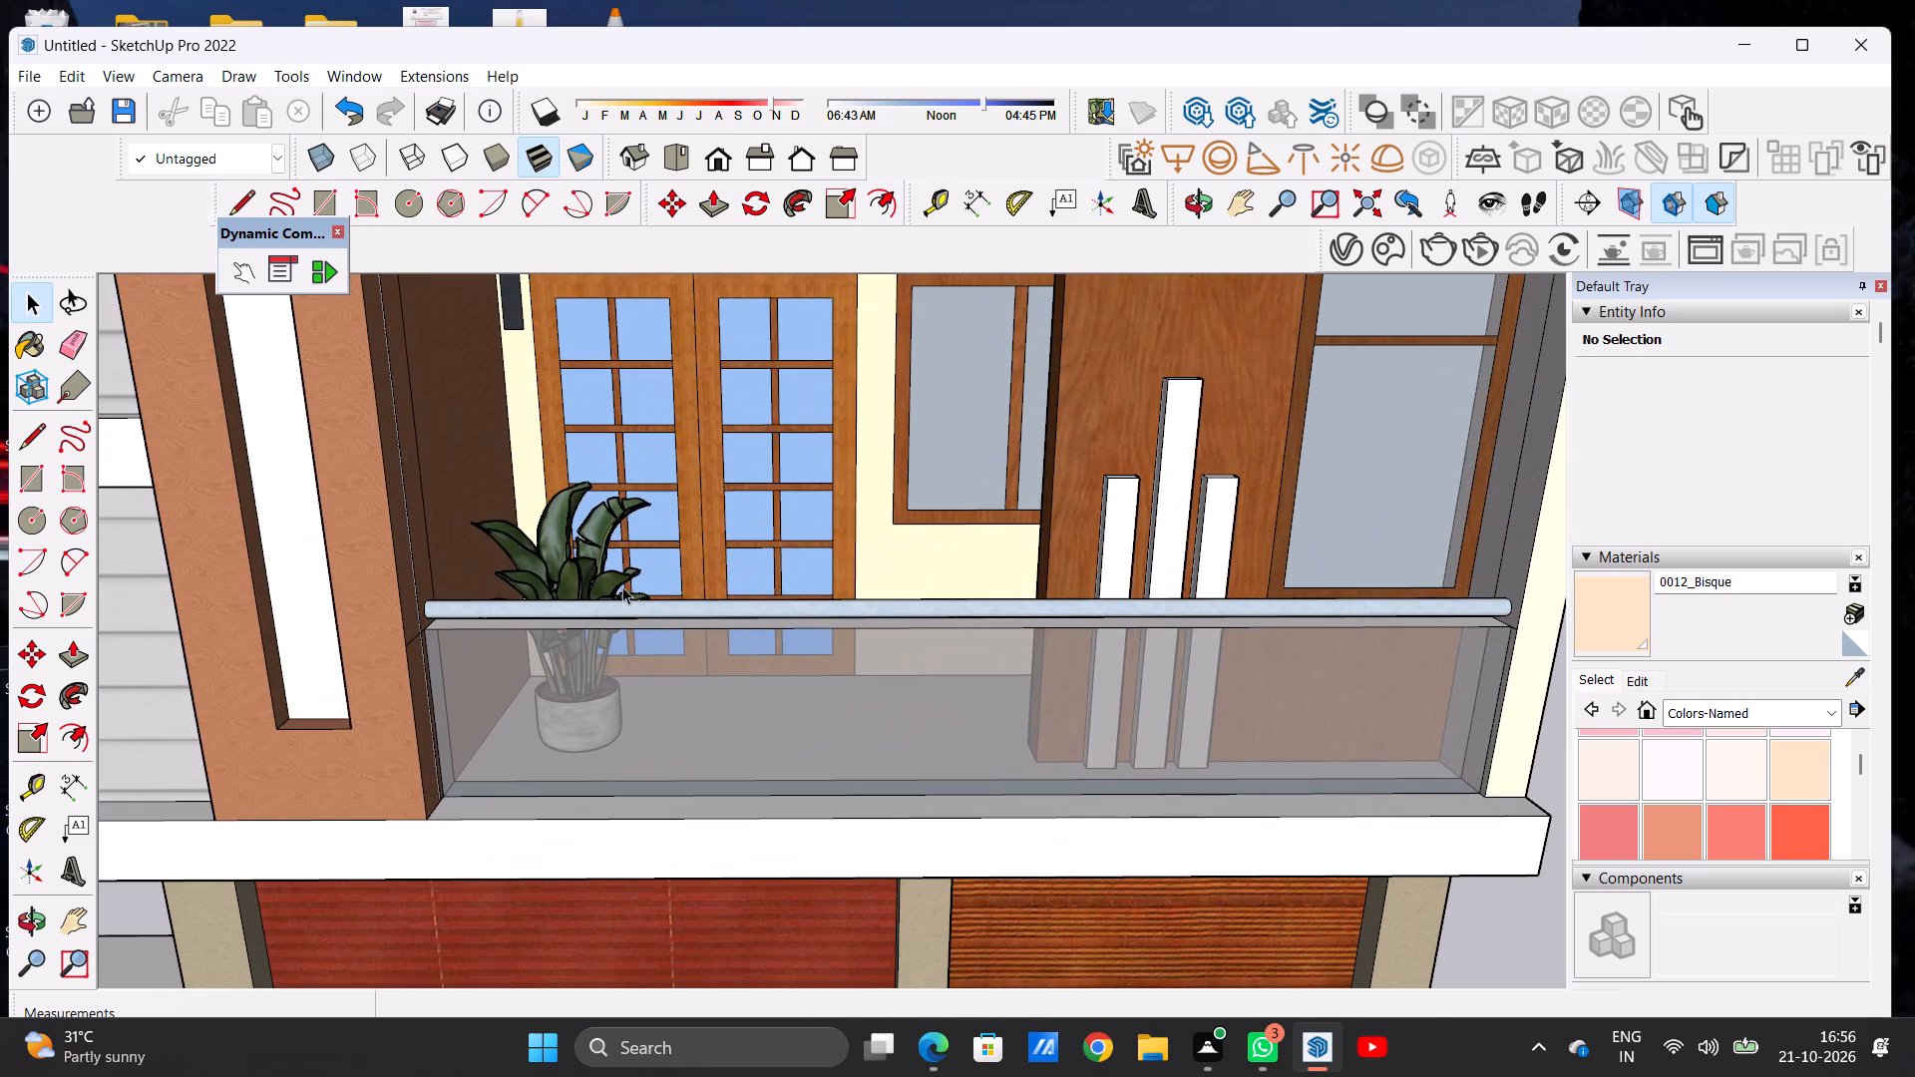
left_click(574, 570)
key("m")
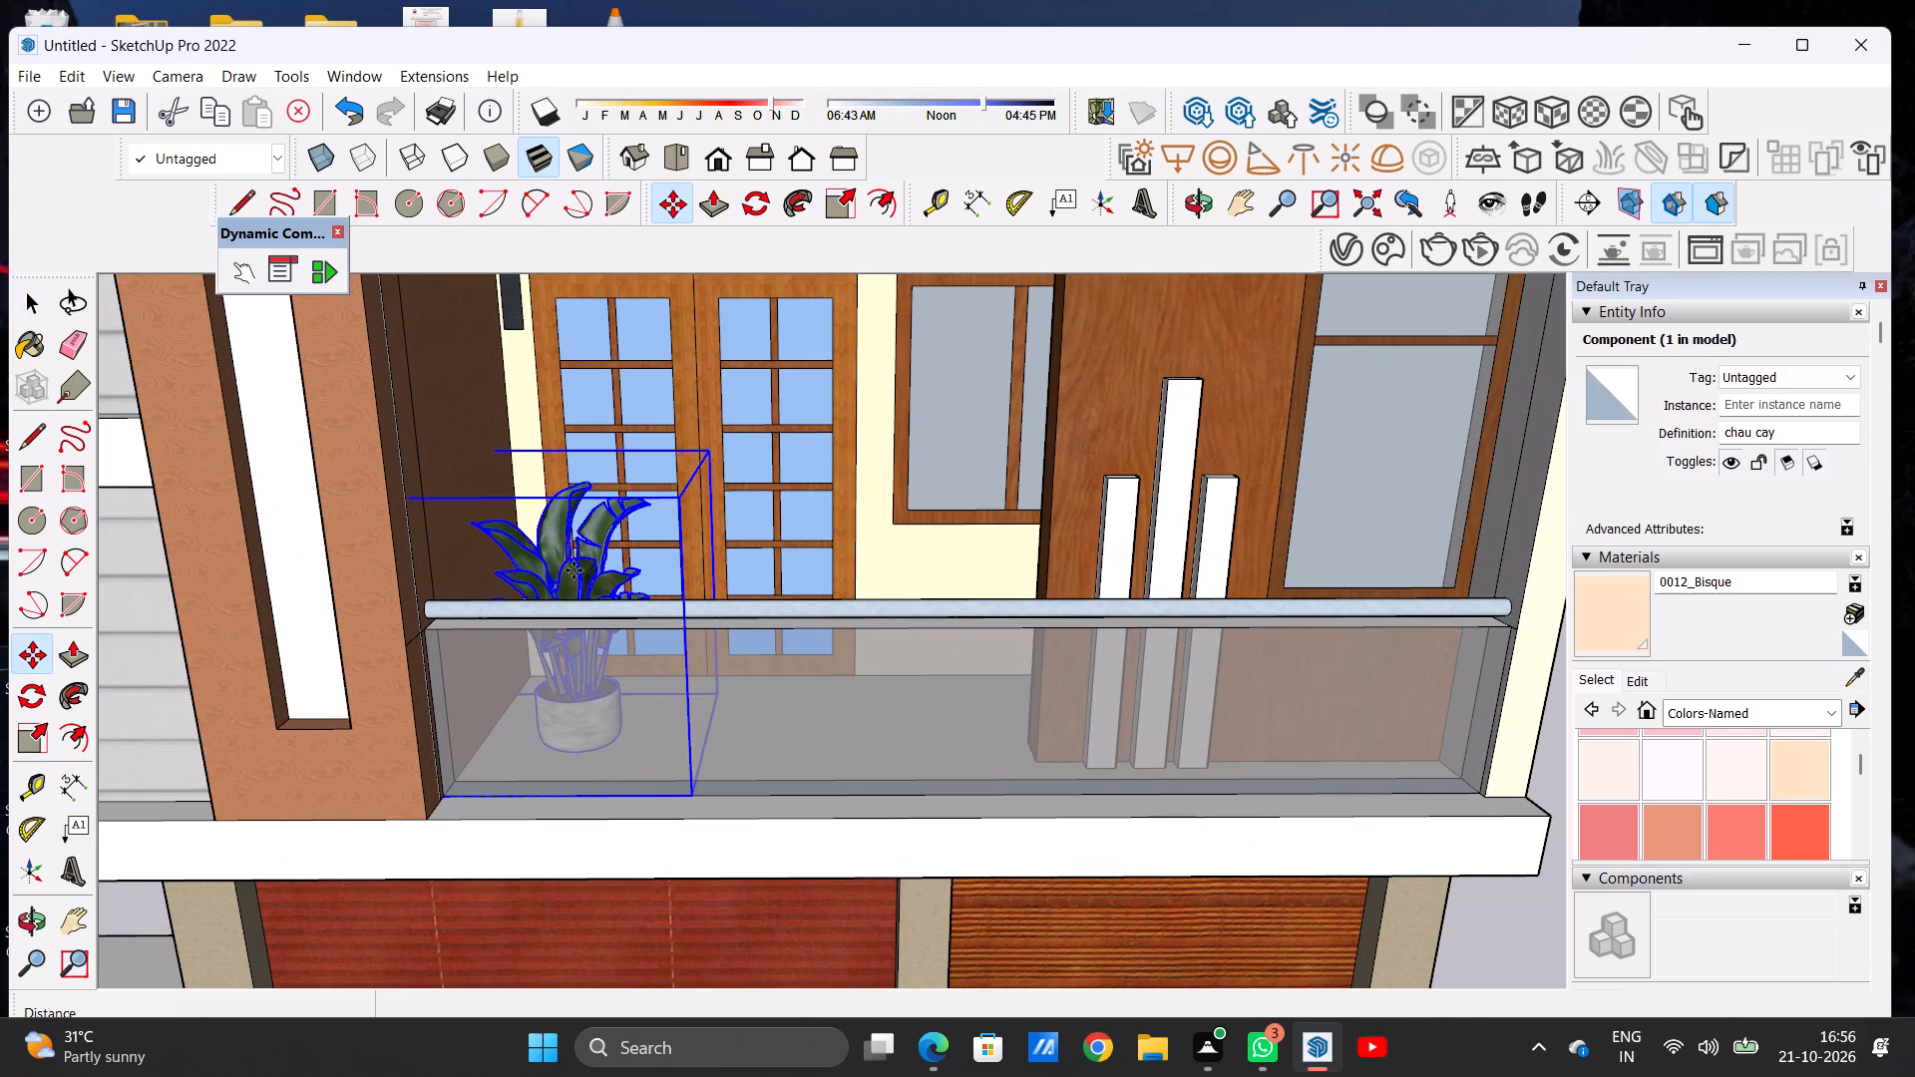
left_click(700, 795)
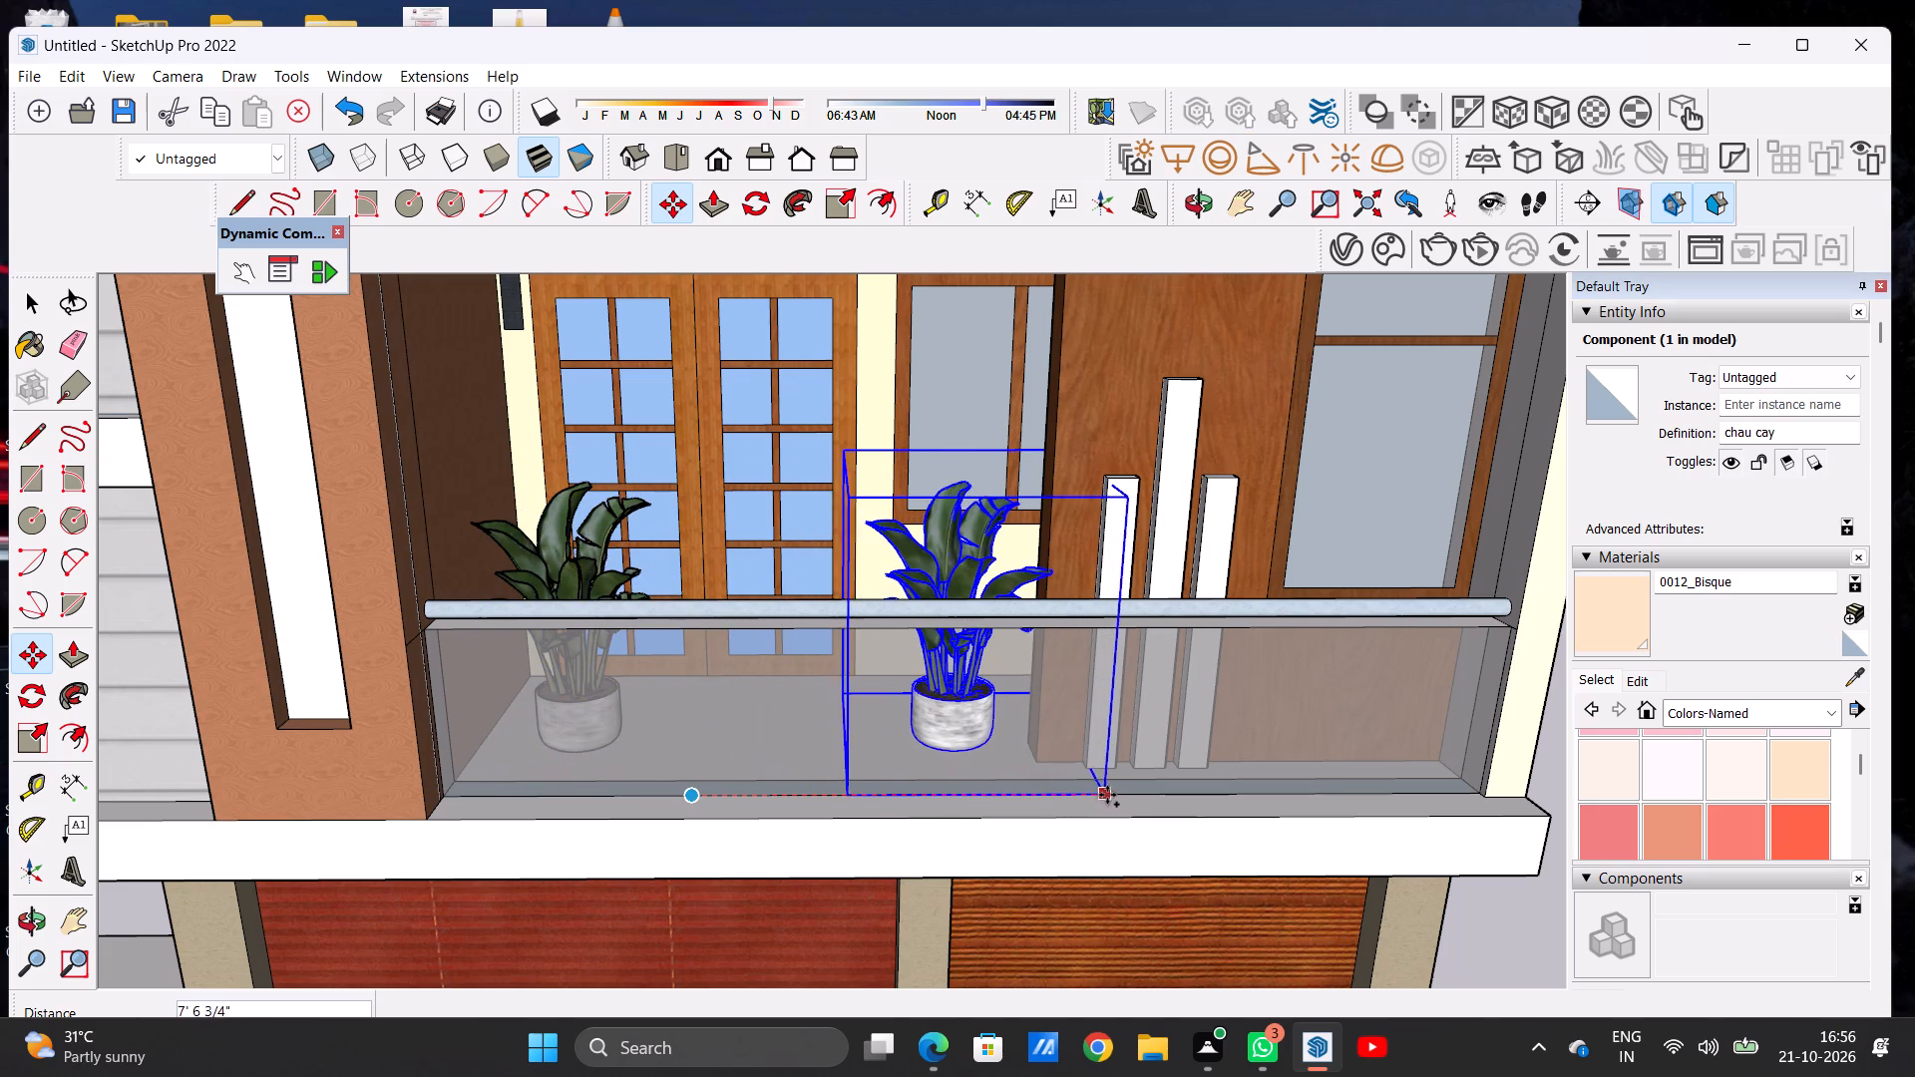
left_click(1132, 797)
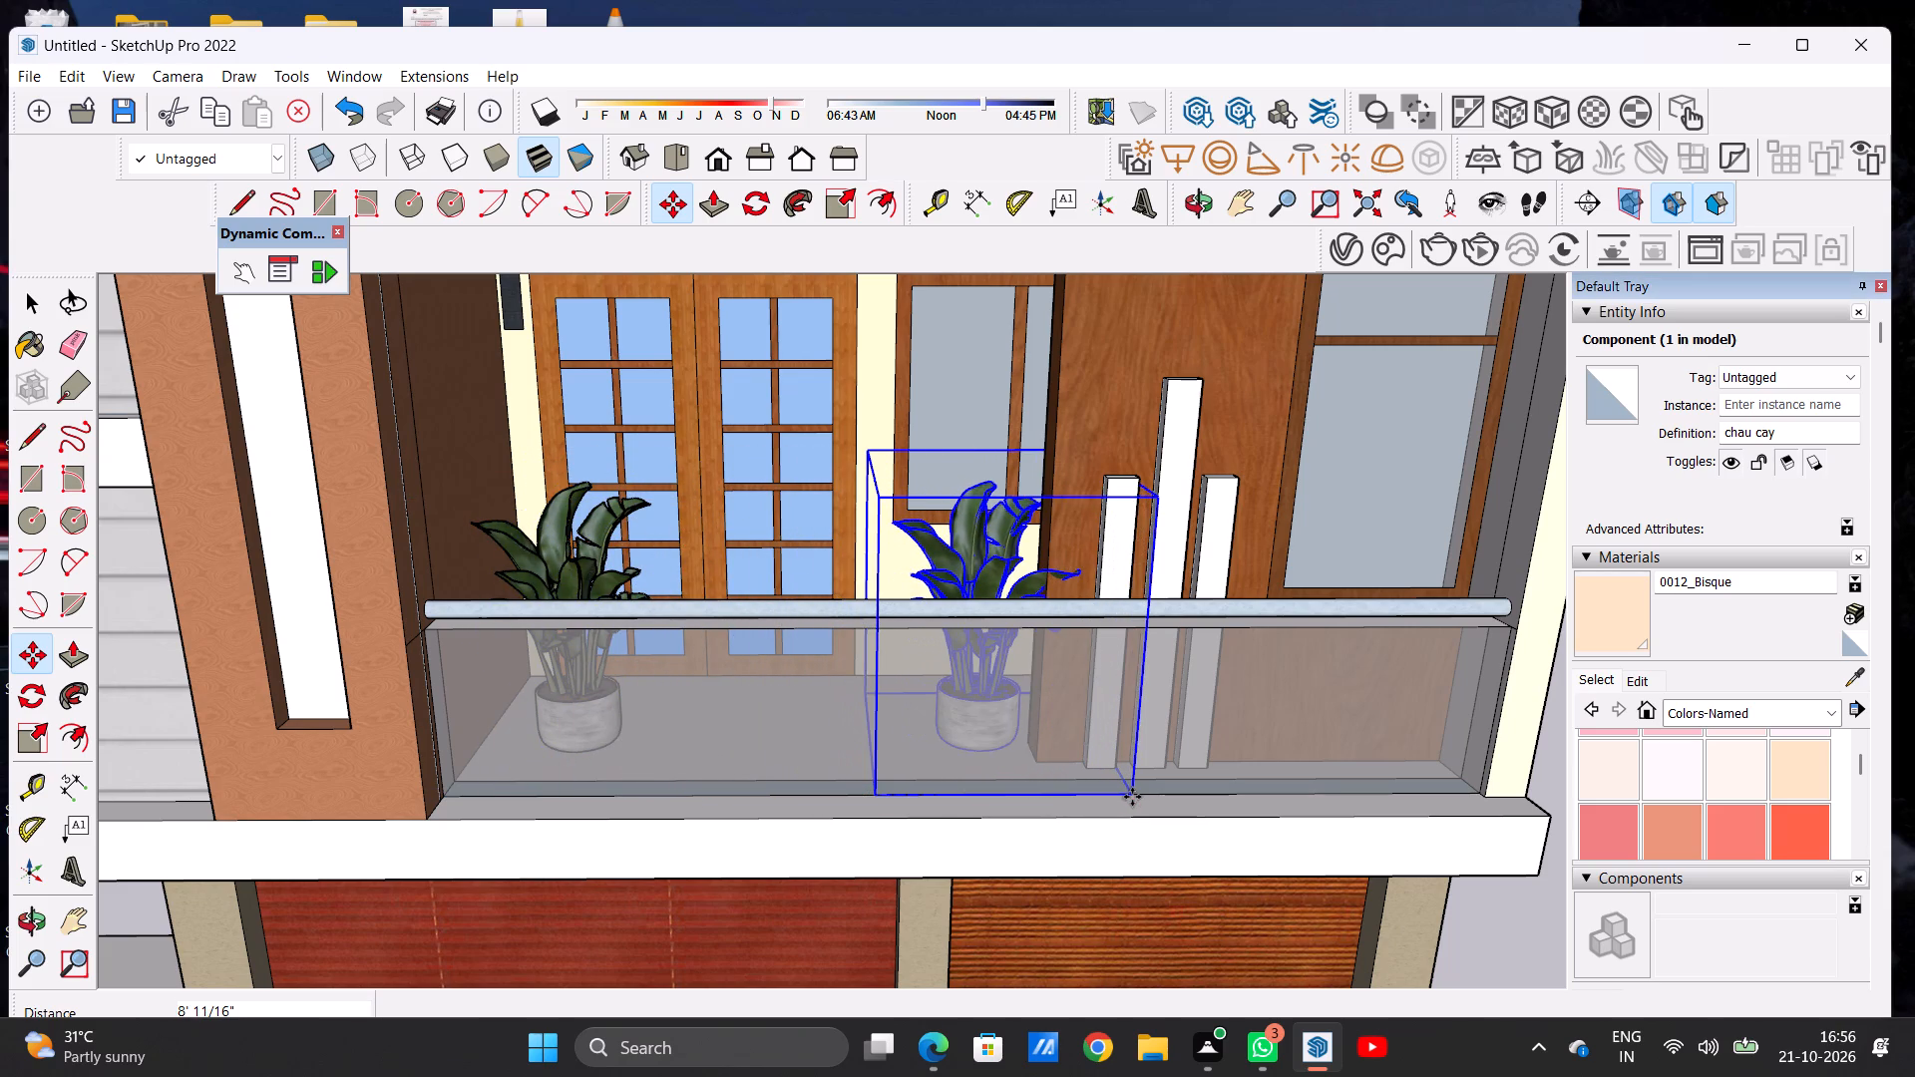
Move the copied plant about 1' toward the outer edge of the lowest balcony.
left_click(1132, 797)
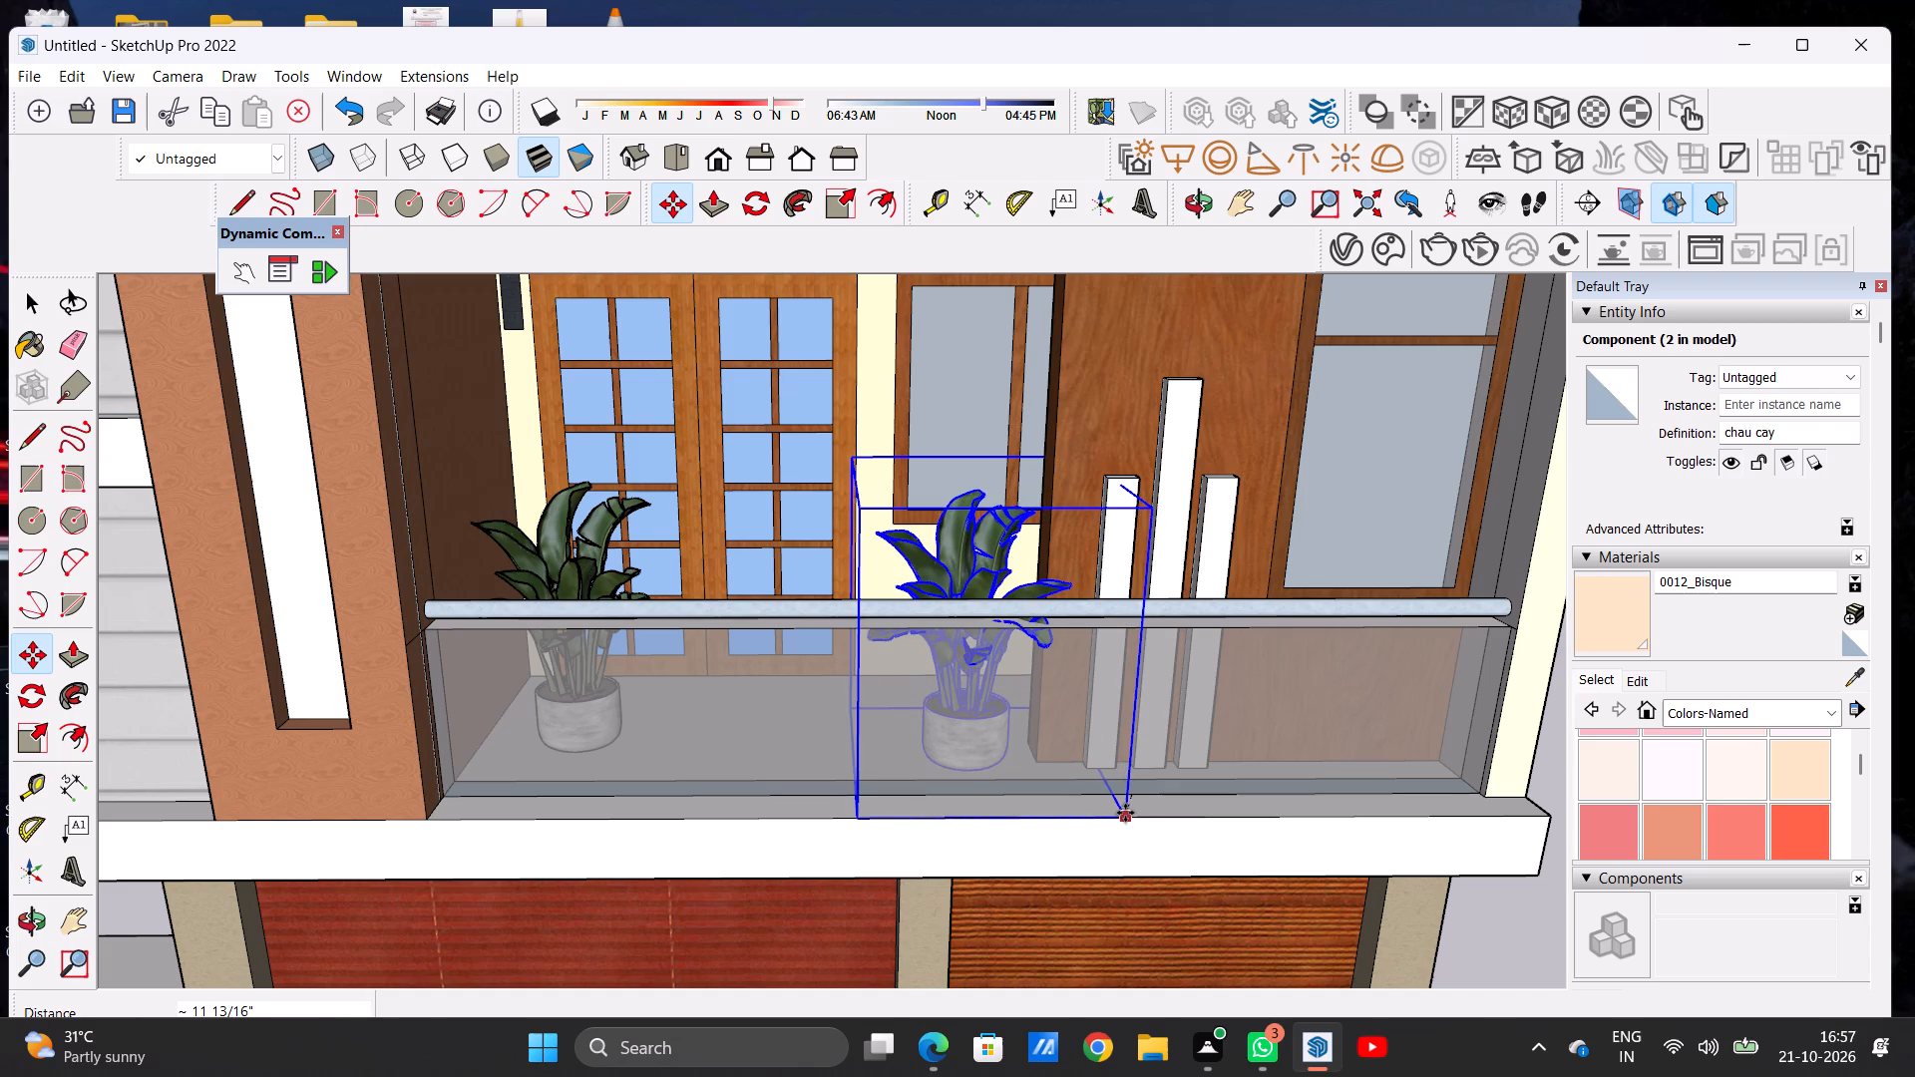
left_click(1125, 813)
key("space")
scroll(738, 573, "down", 10)
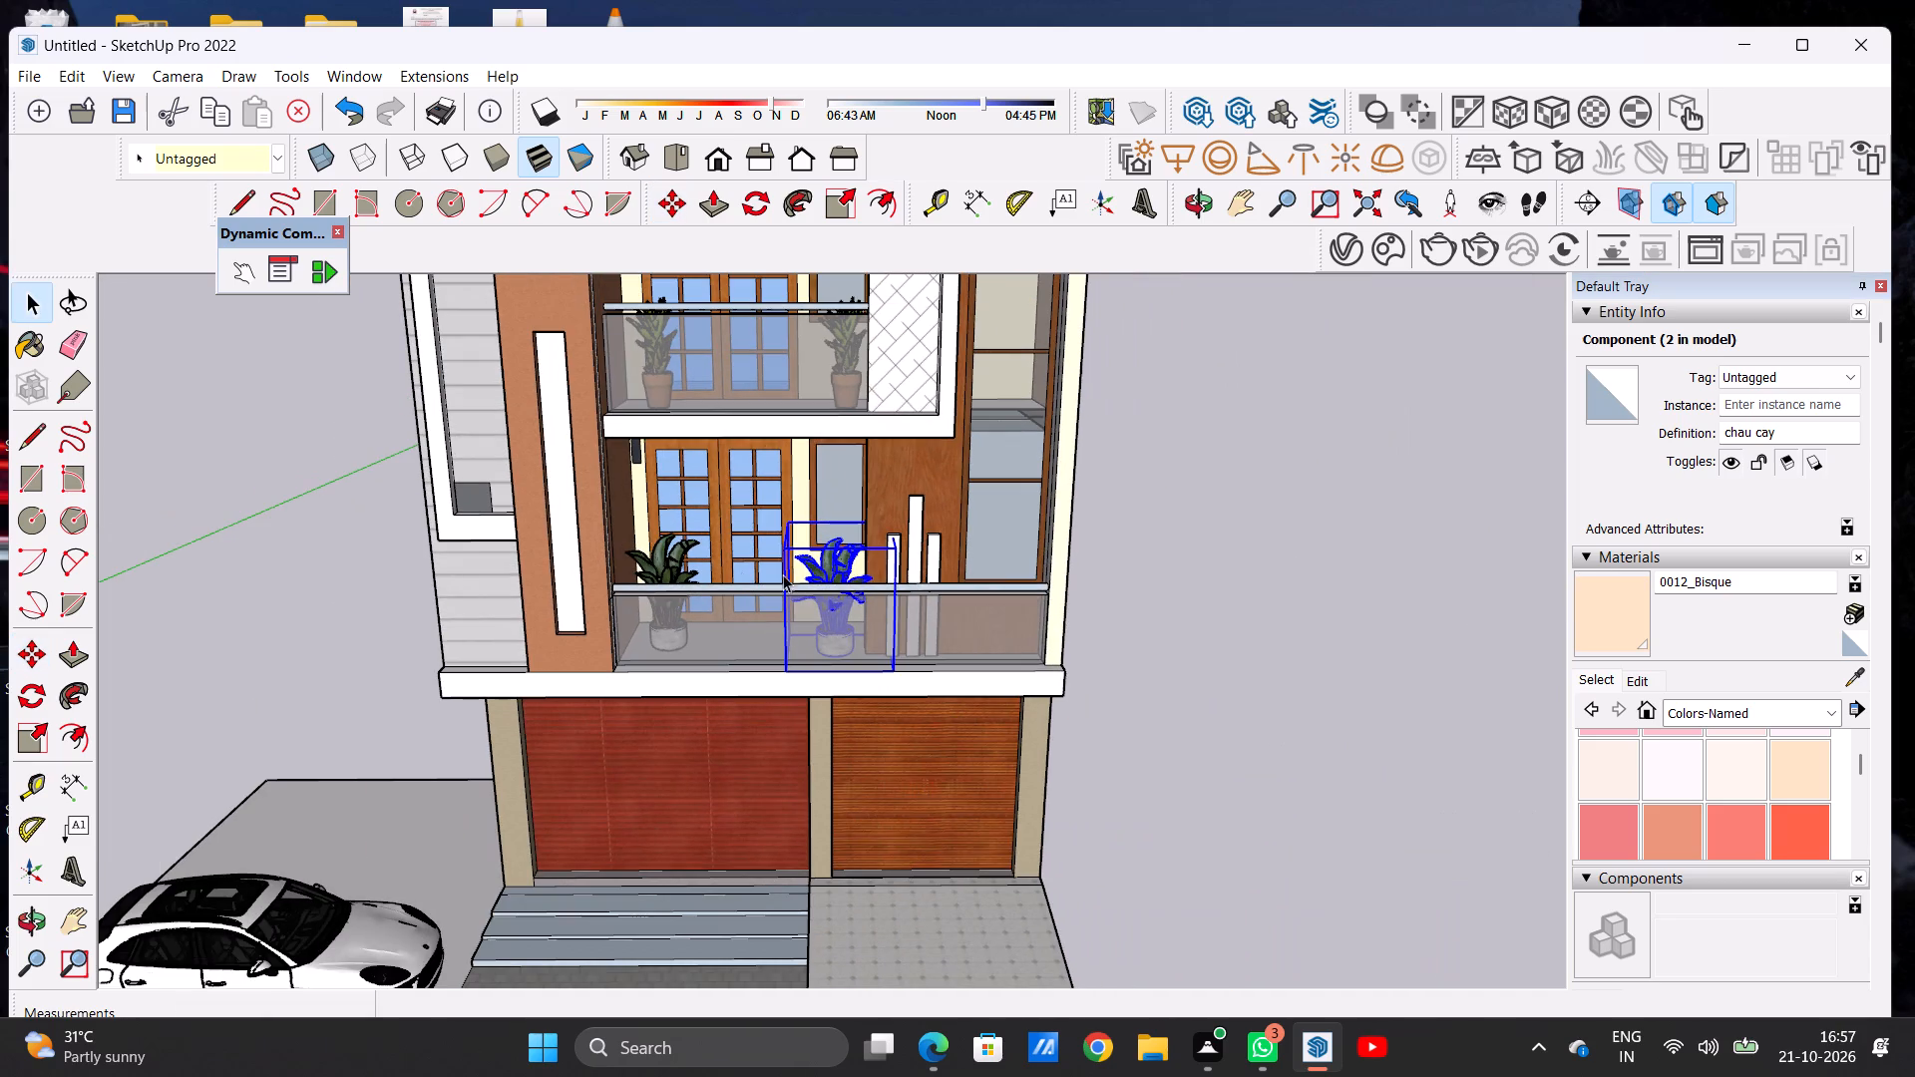
left_click(1189, 611)
Move the copied plant back from the slab's outer edge so its pot stands behind the glass railing.
scroll(866, 632, "up", 7)
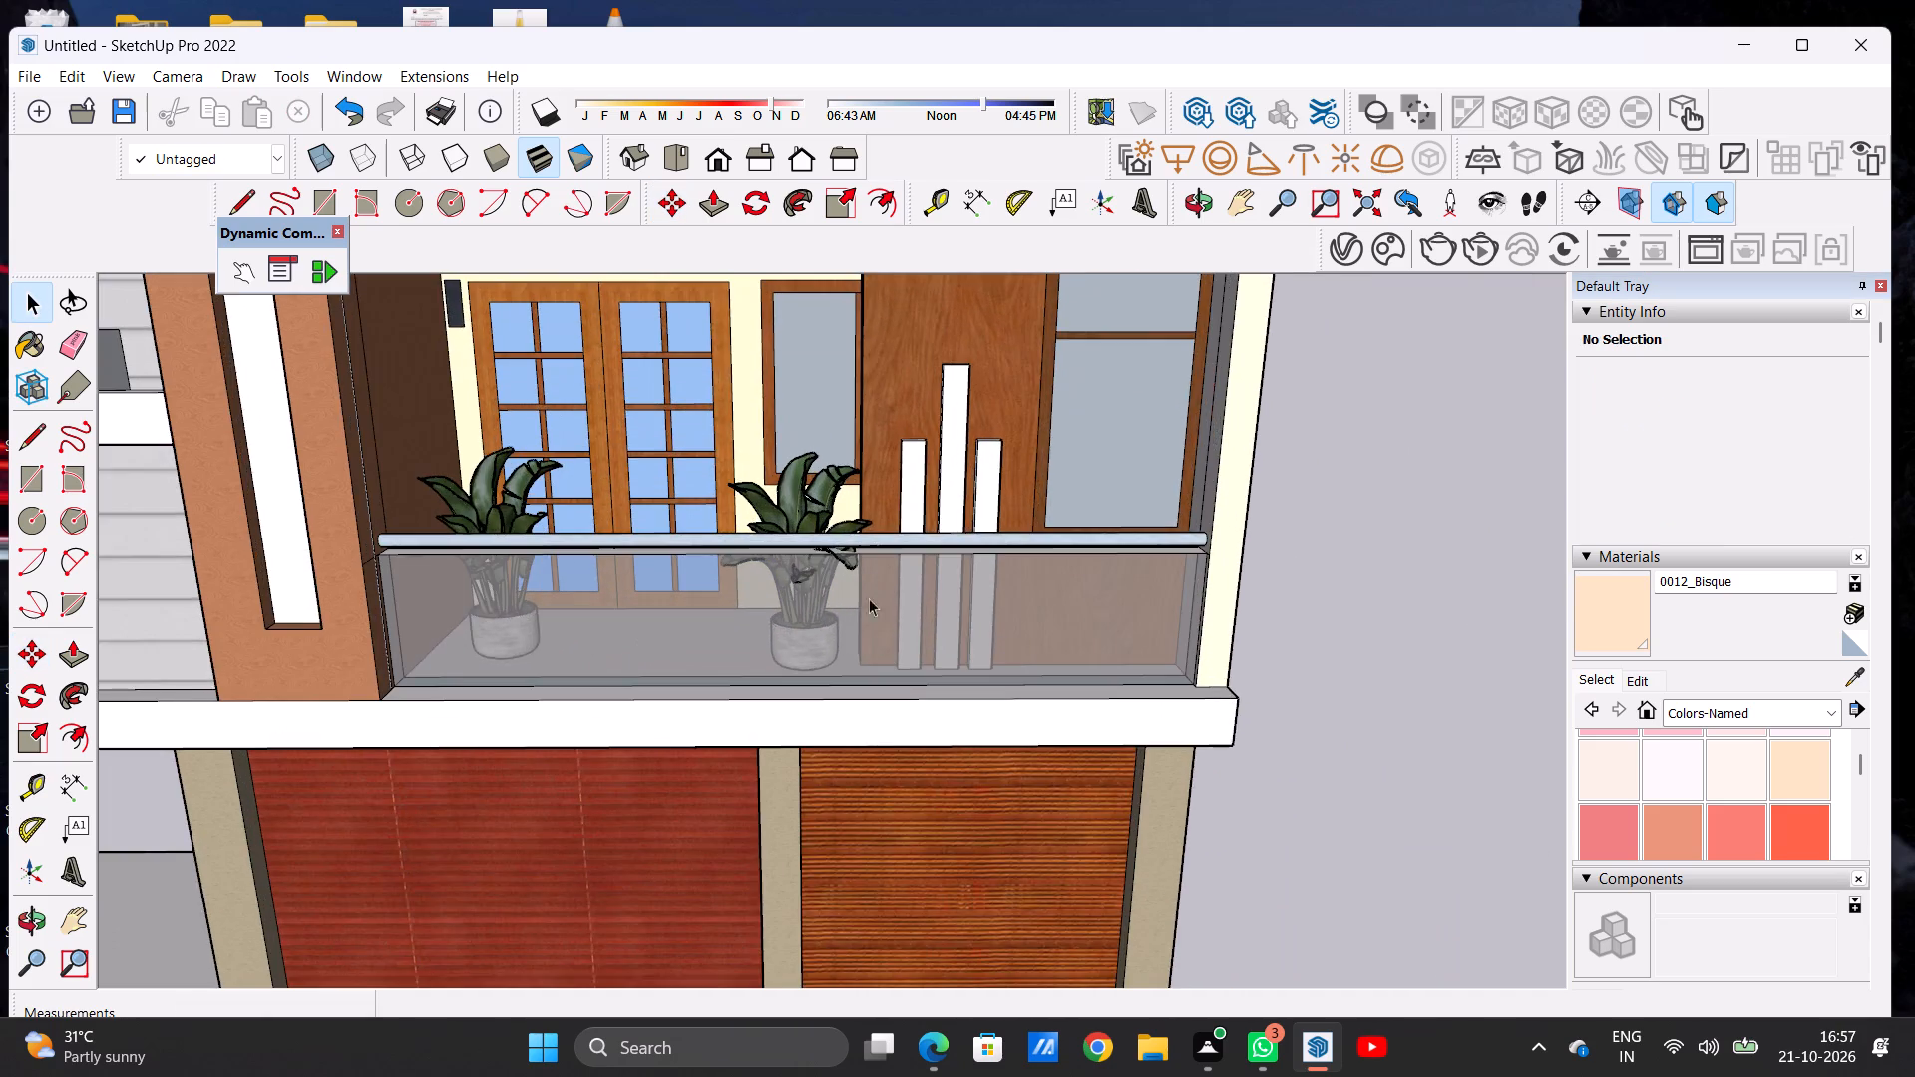
scroll(796, 512, "up", 5)
middle_click_drag(919, 610, 524, 659)
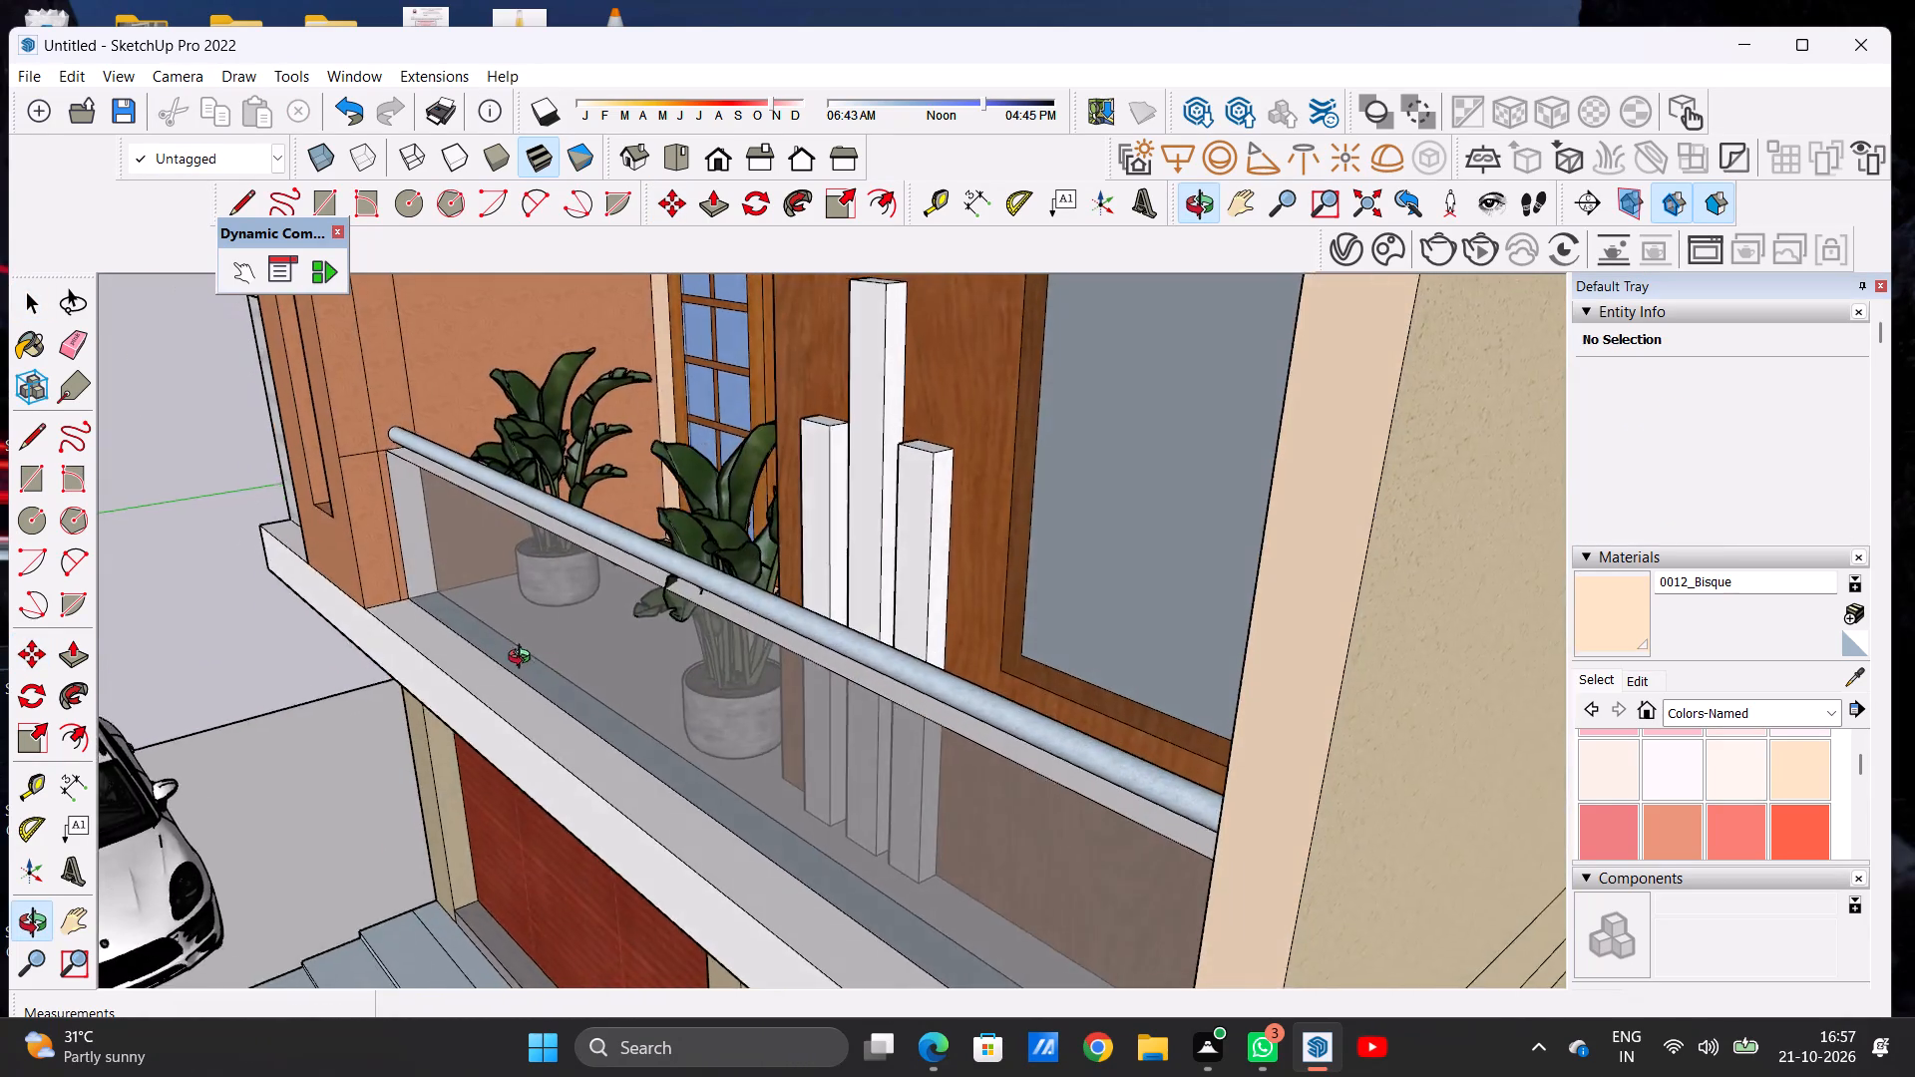
middle_click_drag(524, 659, 682, 695)
left_click(725, 569)
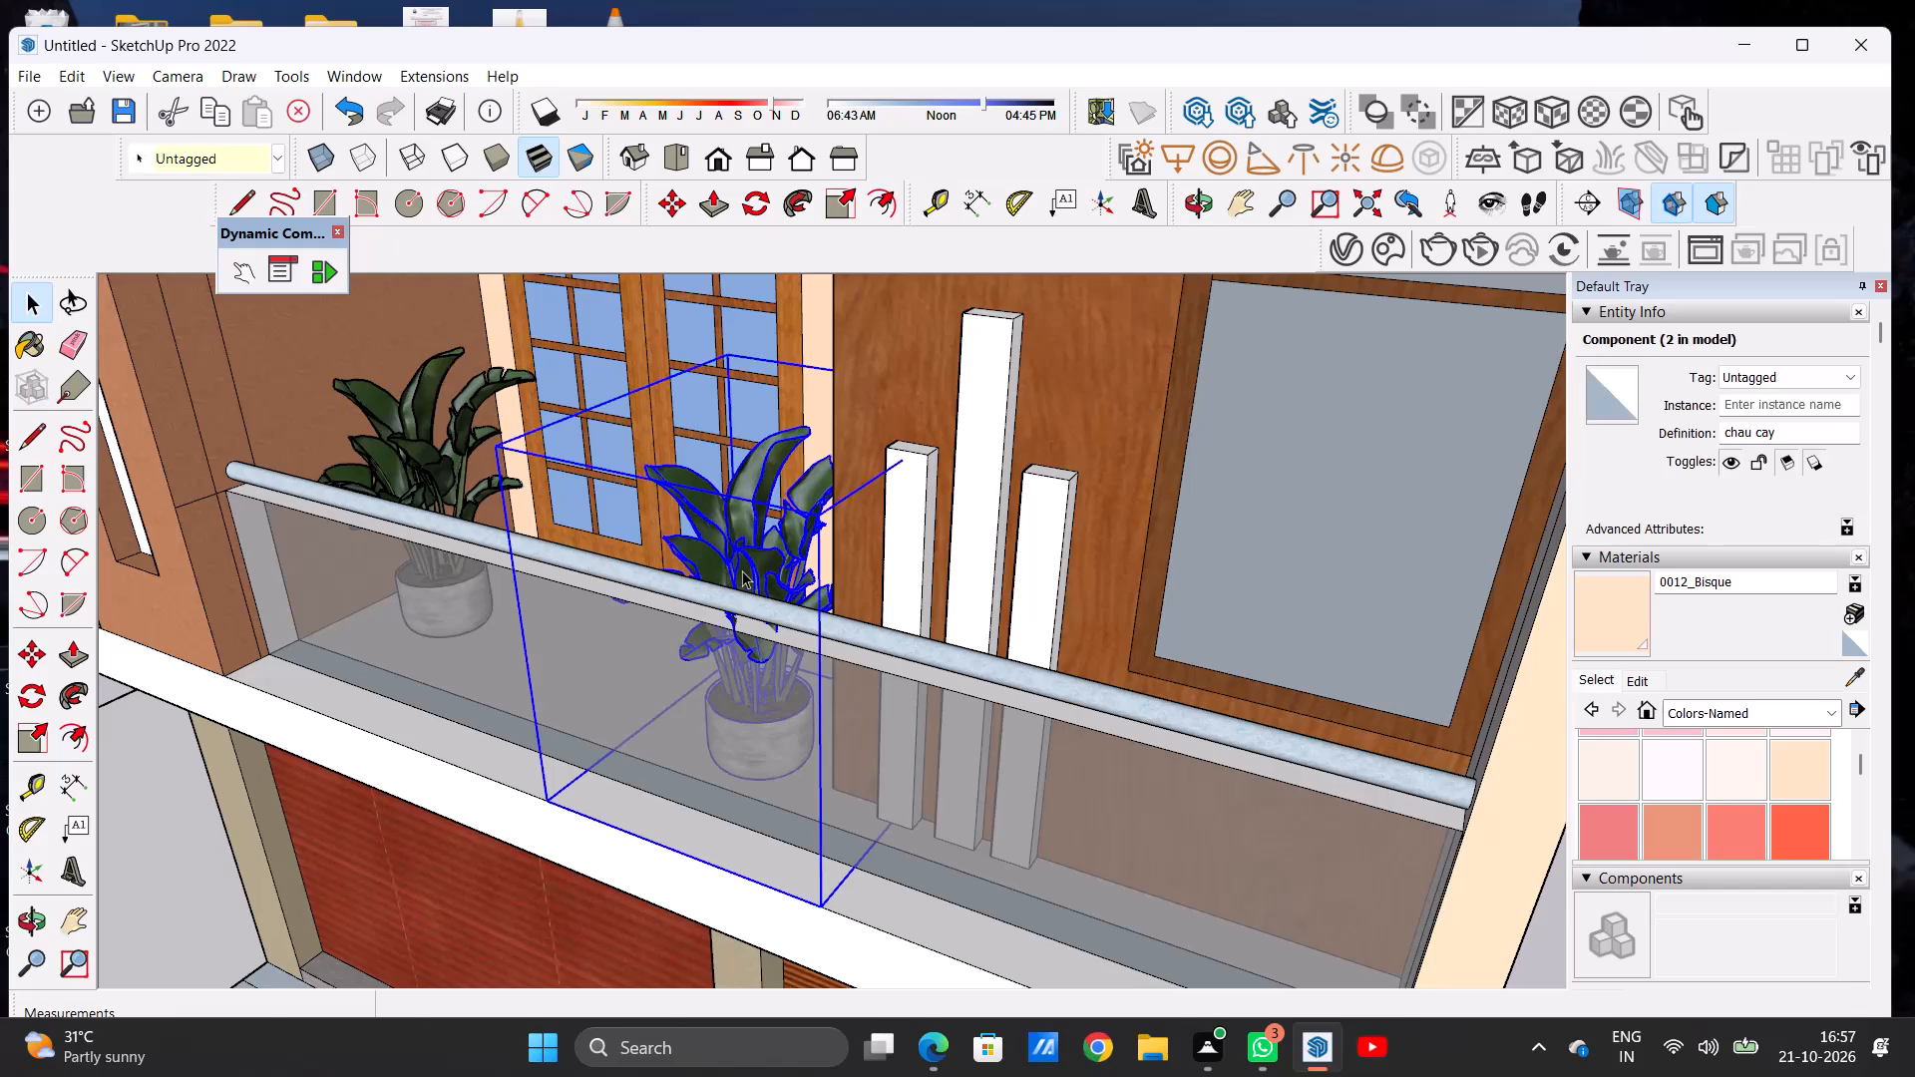
key("m")
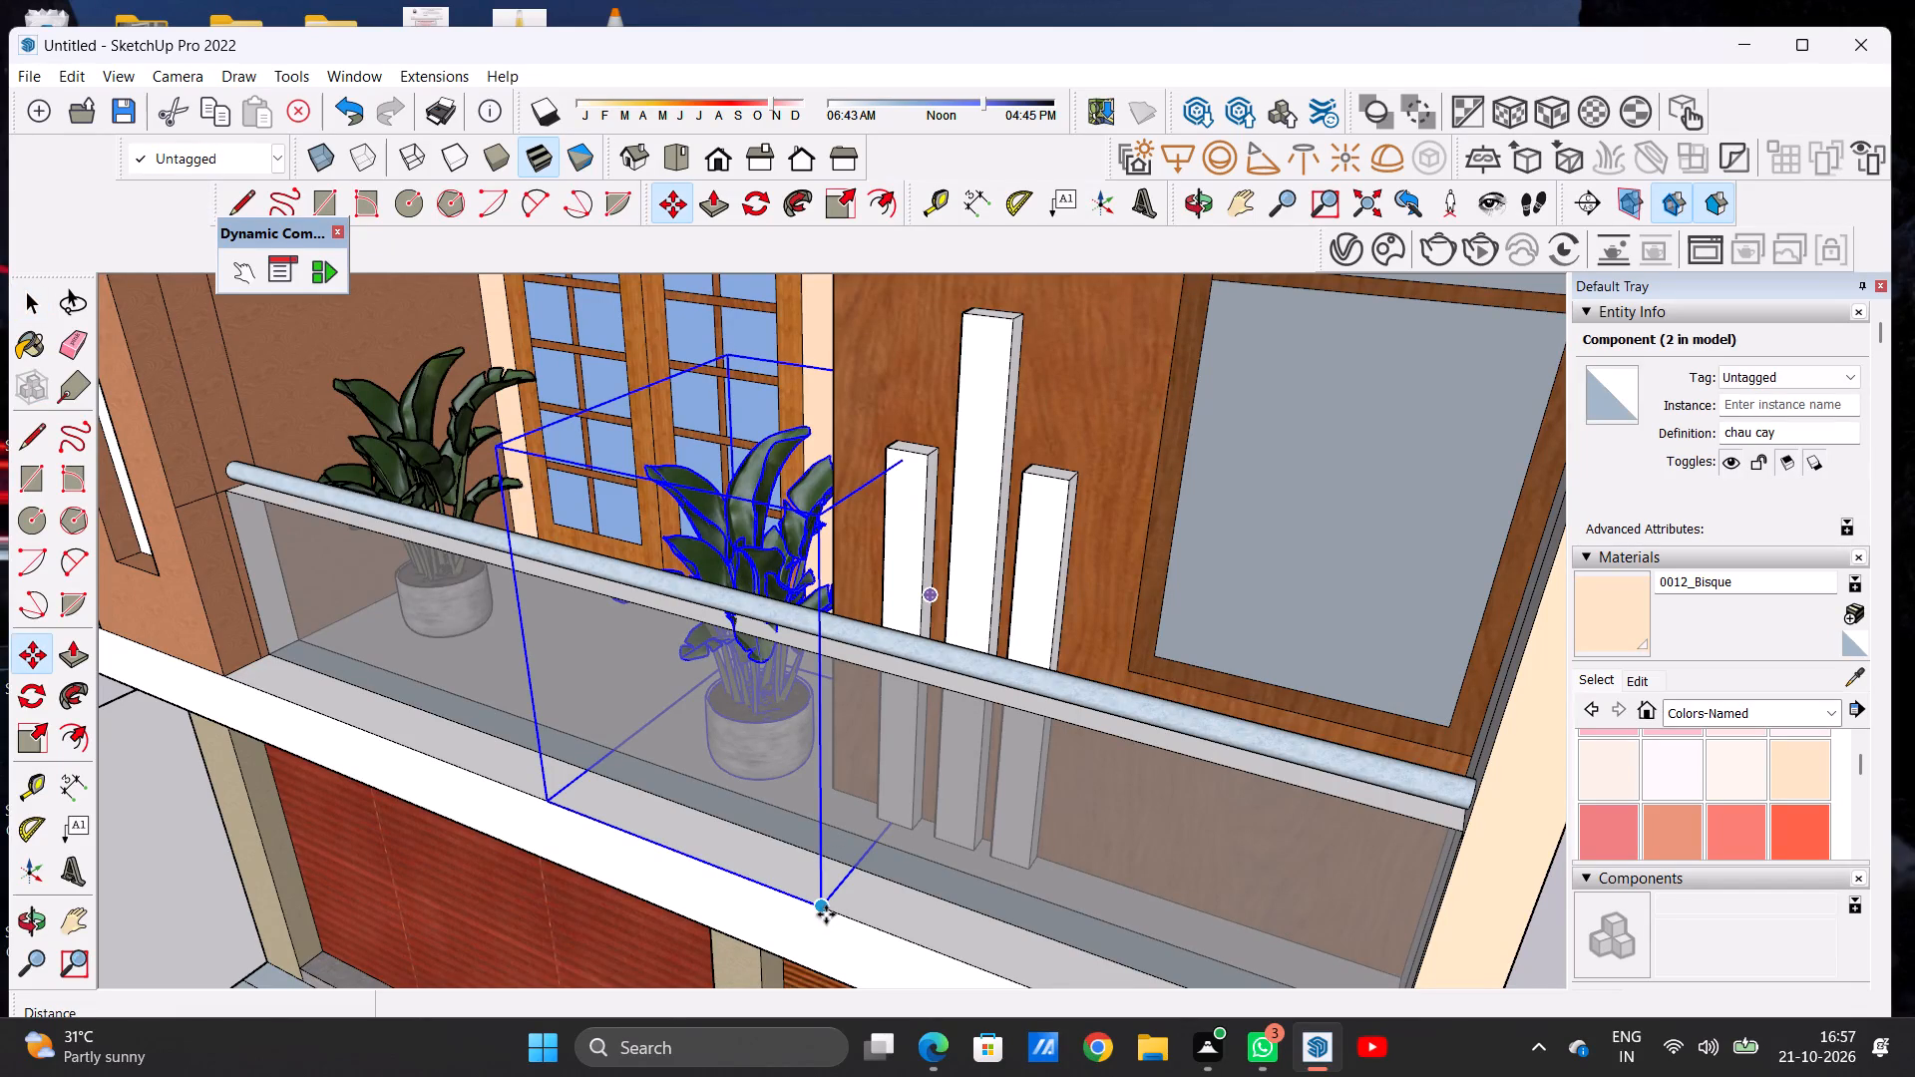
left_click(826, 914)
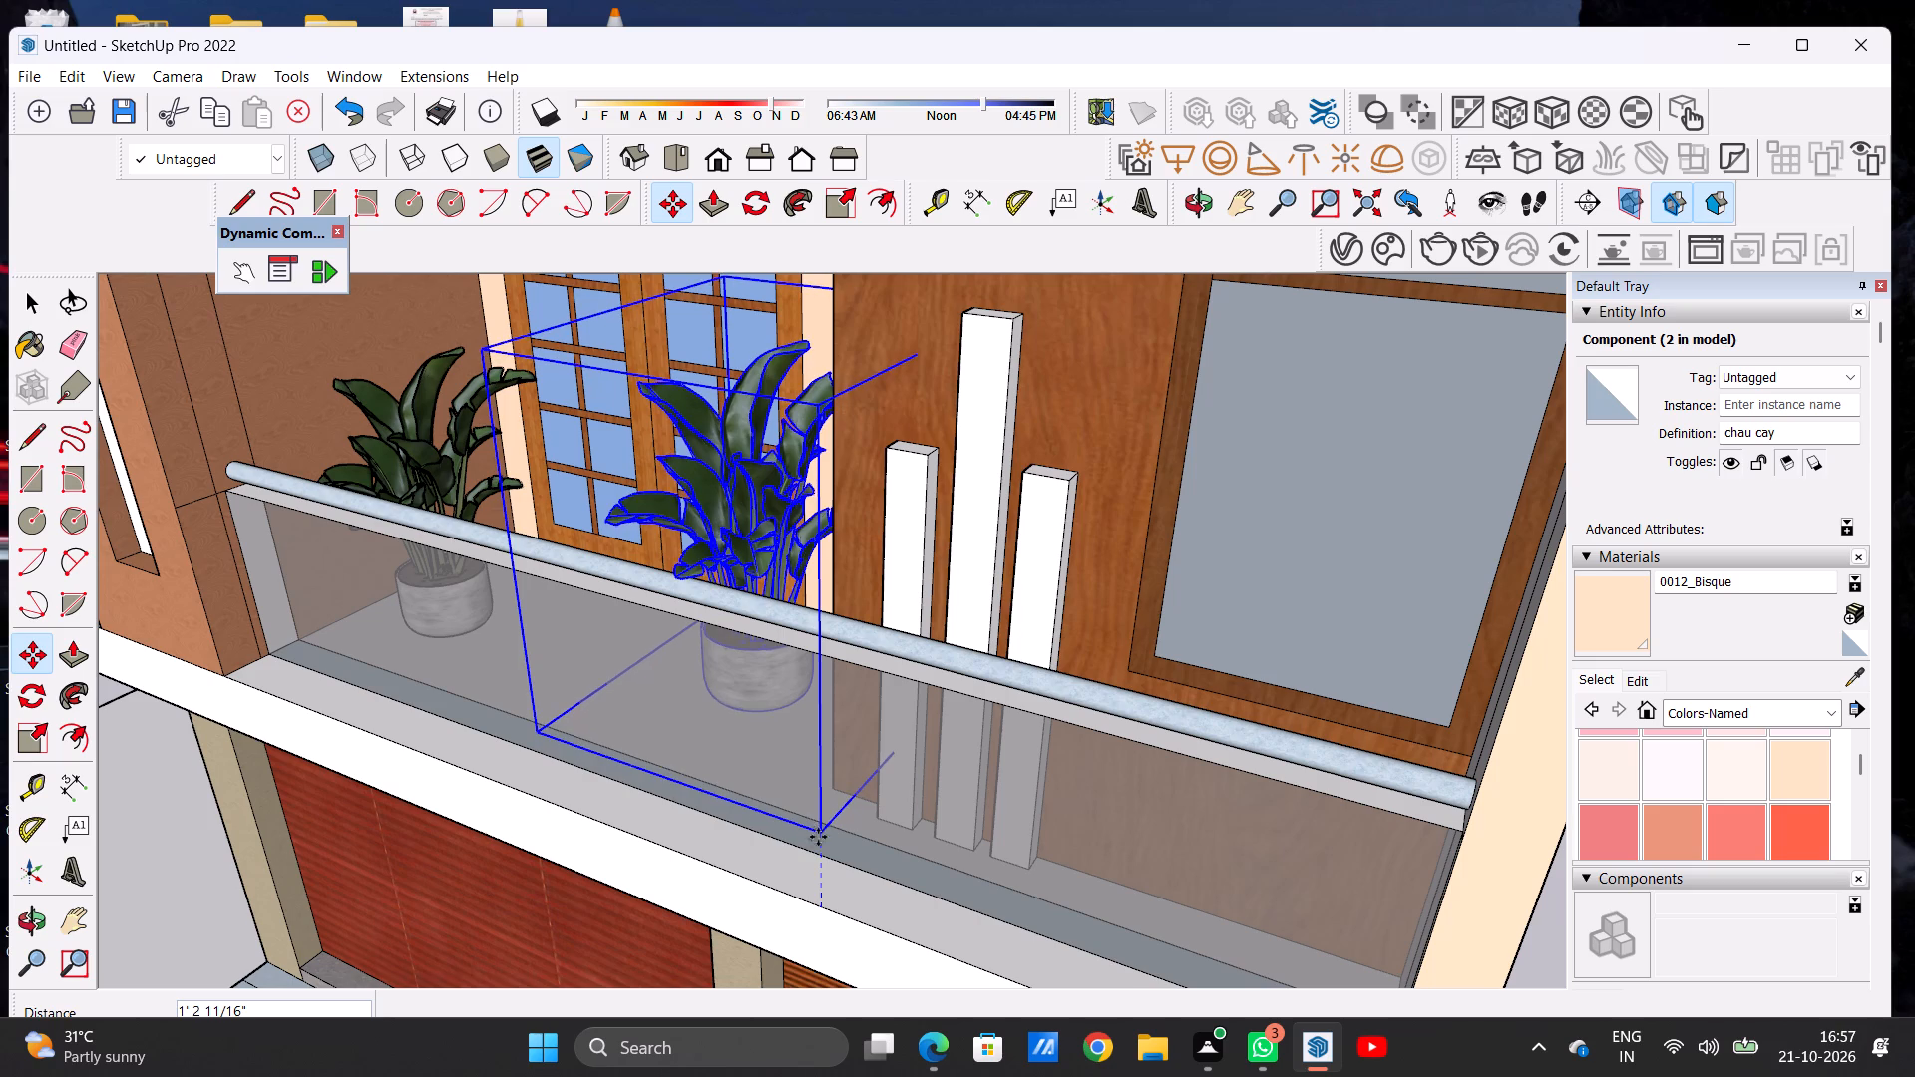
left_click(818, 855)
key("space")
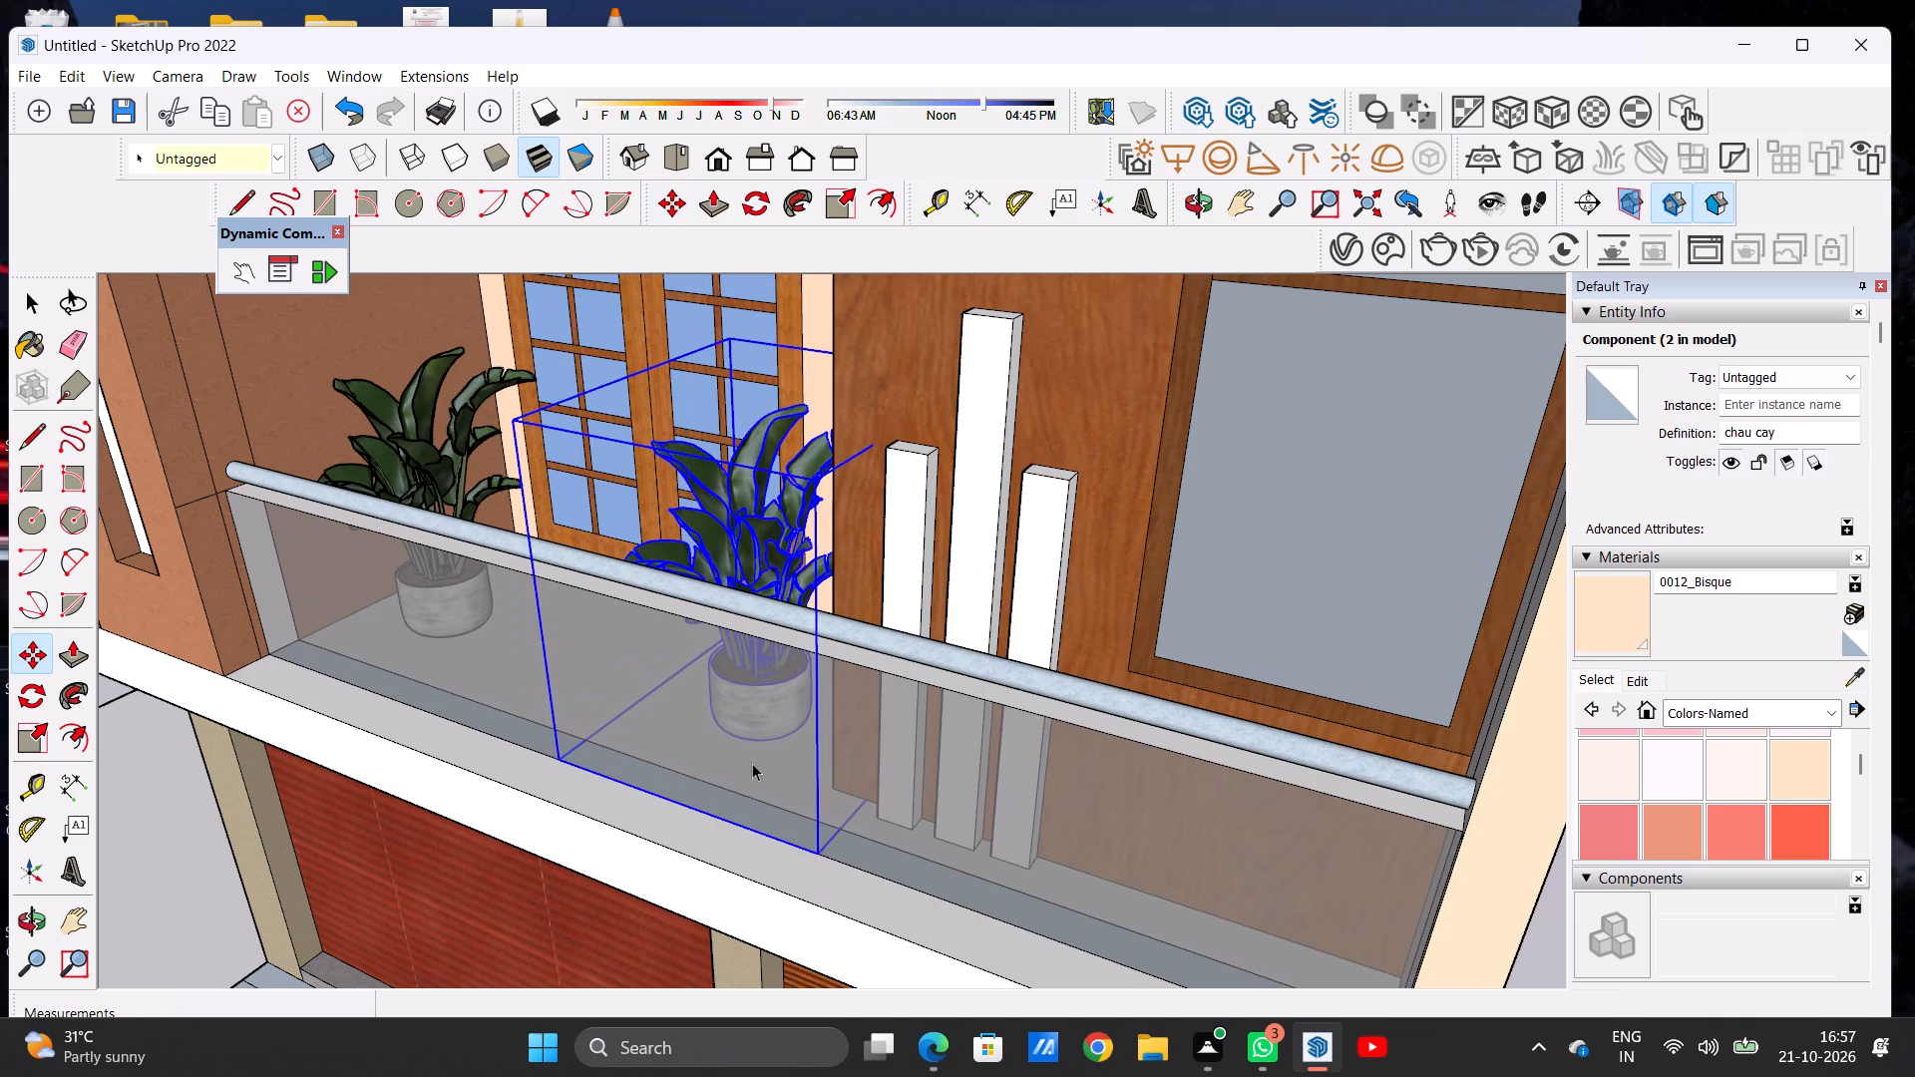
Examine the copied plant along the length of the lowest balcony, checking its pot against the floor and railing.
scroll(739, 734, "down", 14)
left_click(1285, 673)
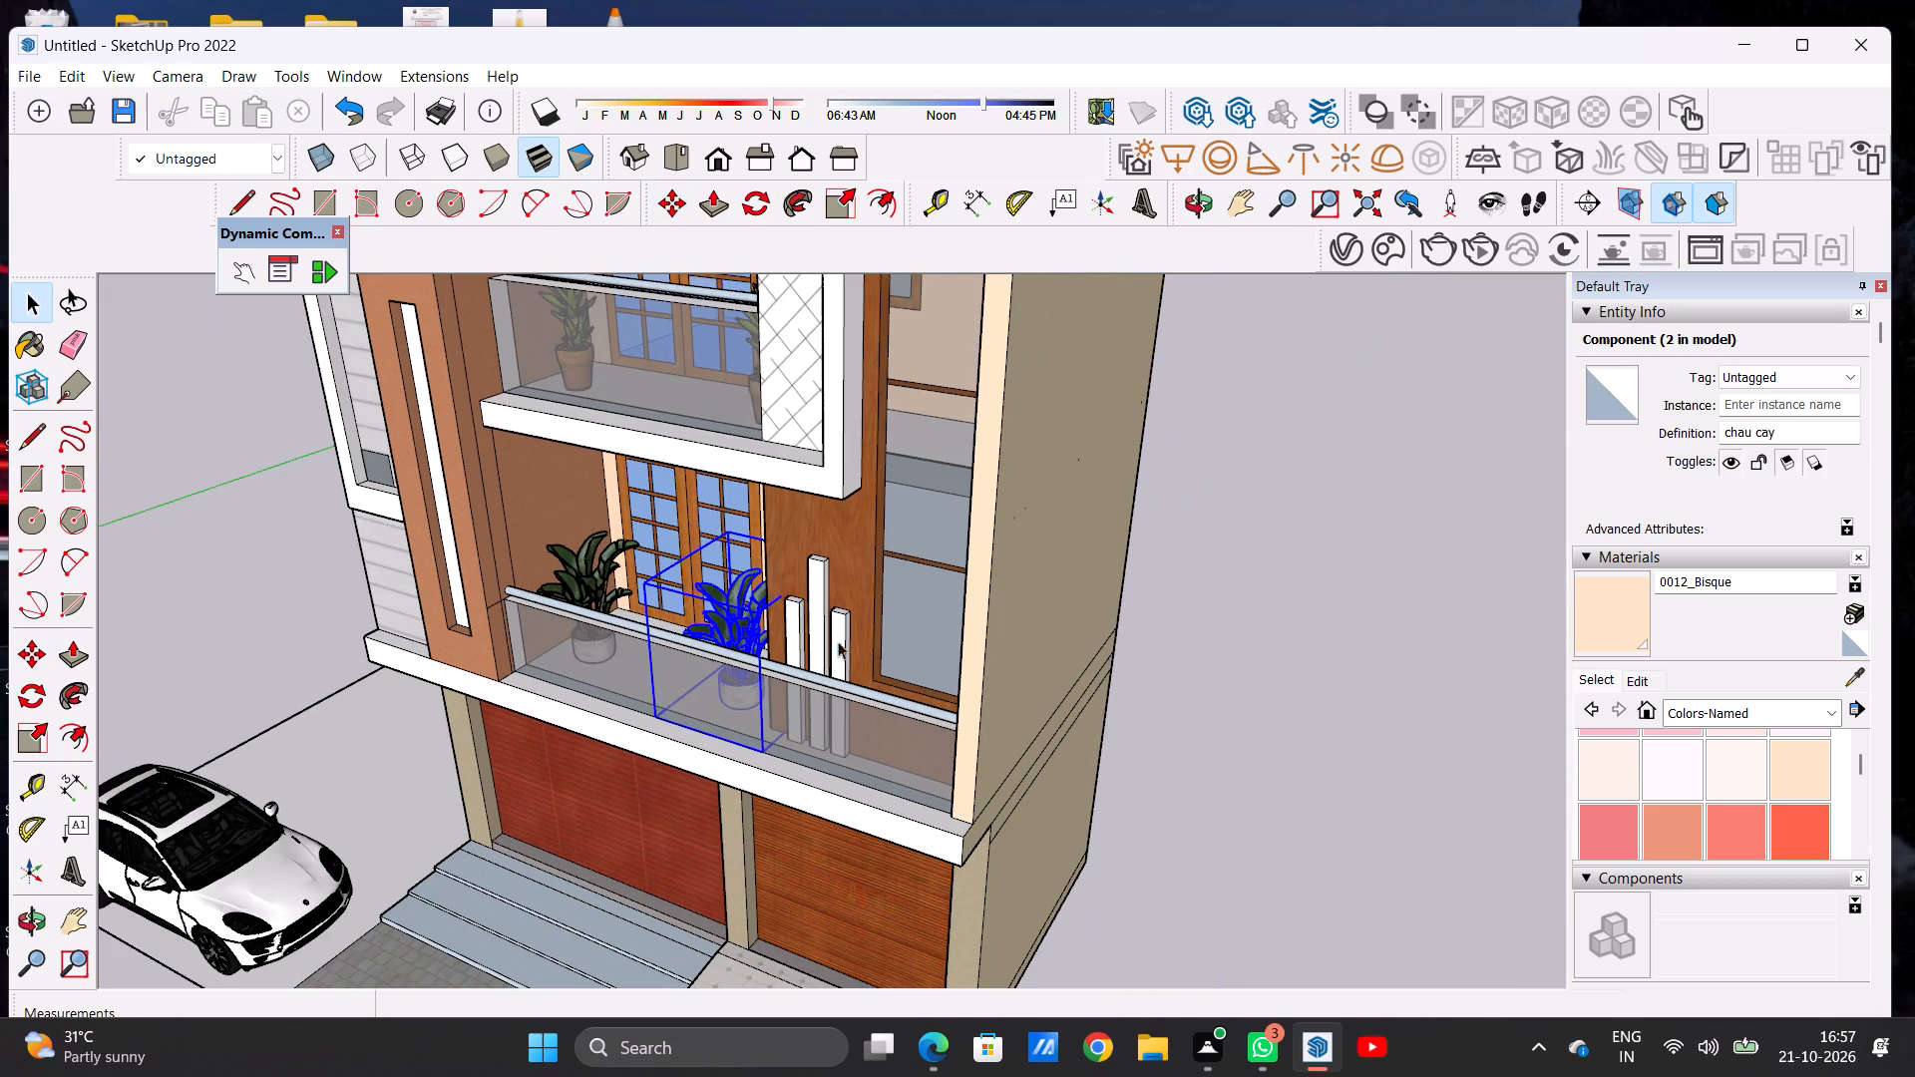
middle_click_drag(467, 641, 887, 633)
scroll(870, 634, "up", 9)
scroll(835, 654, "down", 1)
scroll(835, 654, "up", 1)
scroll(835, 654, "down", 1)
scroll(835, 654, "up", 5)
middle_click_drag(795, 685, 1112, 796)
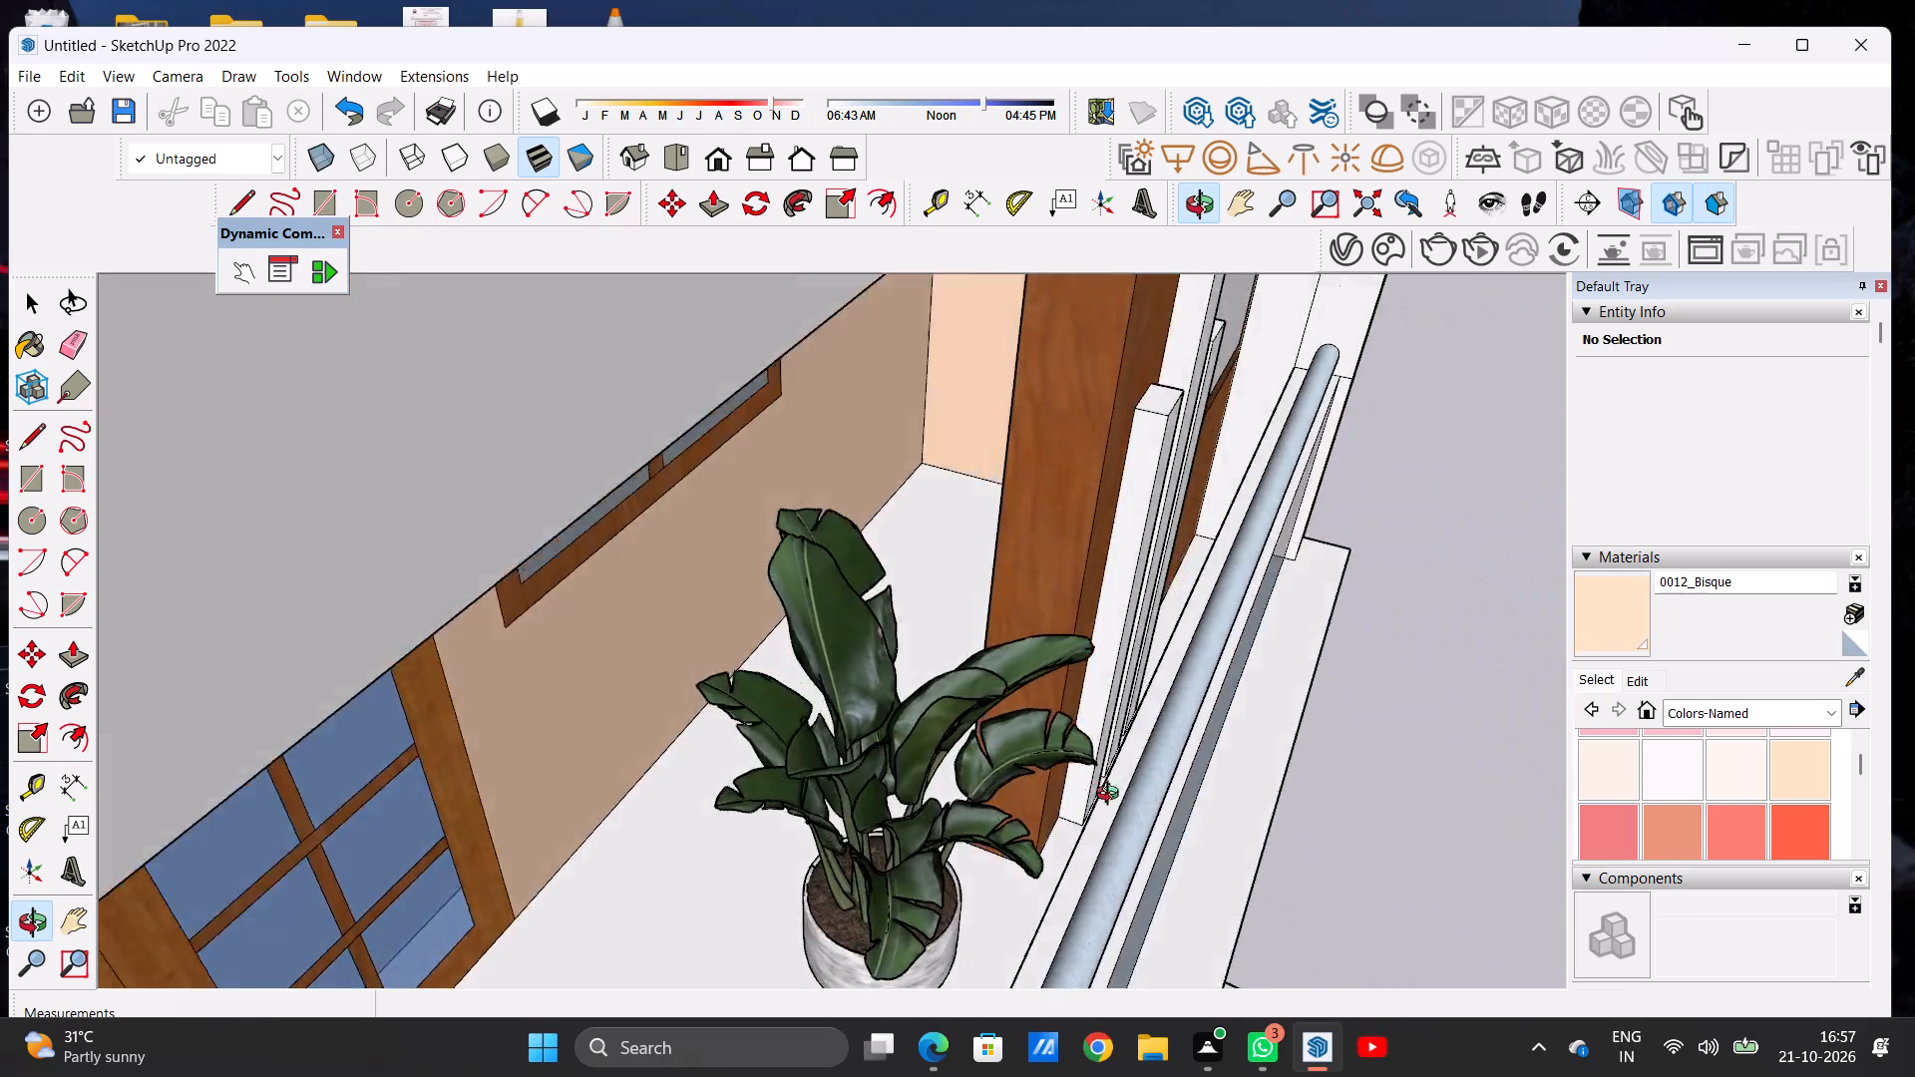
middle_click_drag(1112, 796, 1149, 712)
scroll(966, 919, "up", 5)
scroll(787, 702, "down", 8)
scroll(787, 702, "up", 1)
scroll(787, 702, "down", 4)
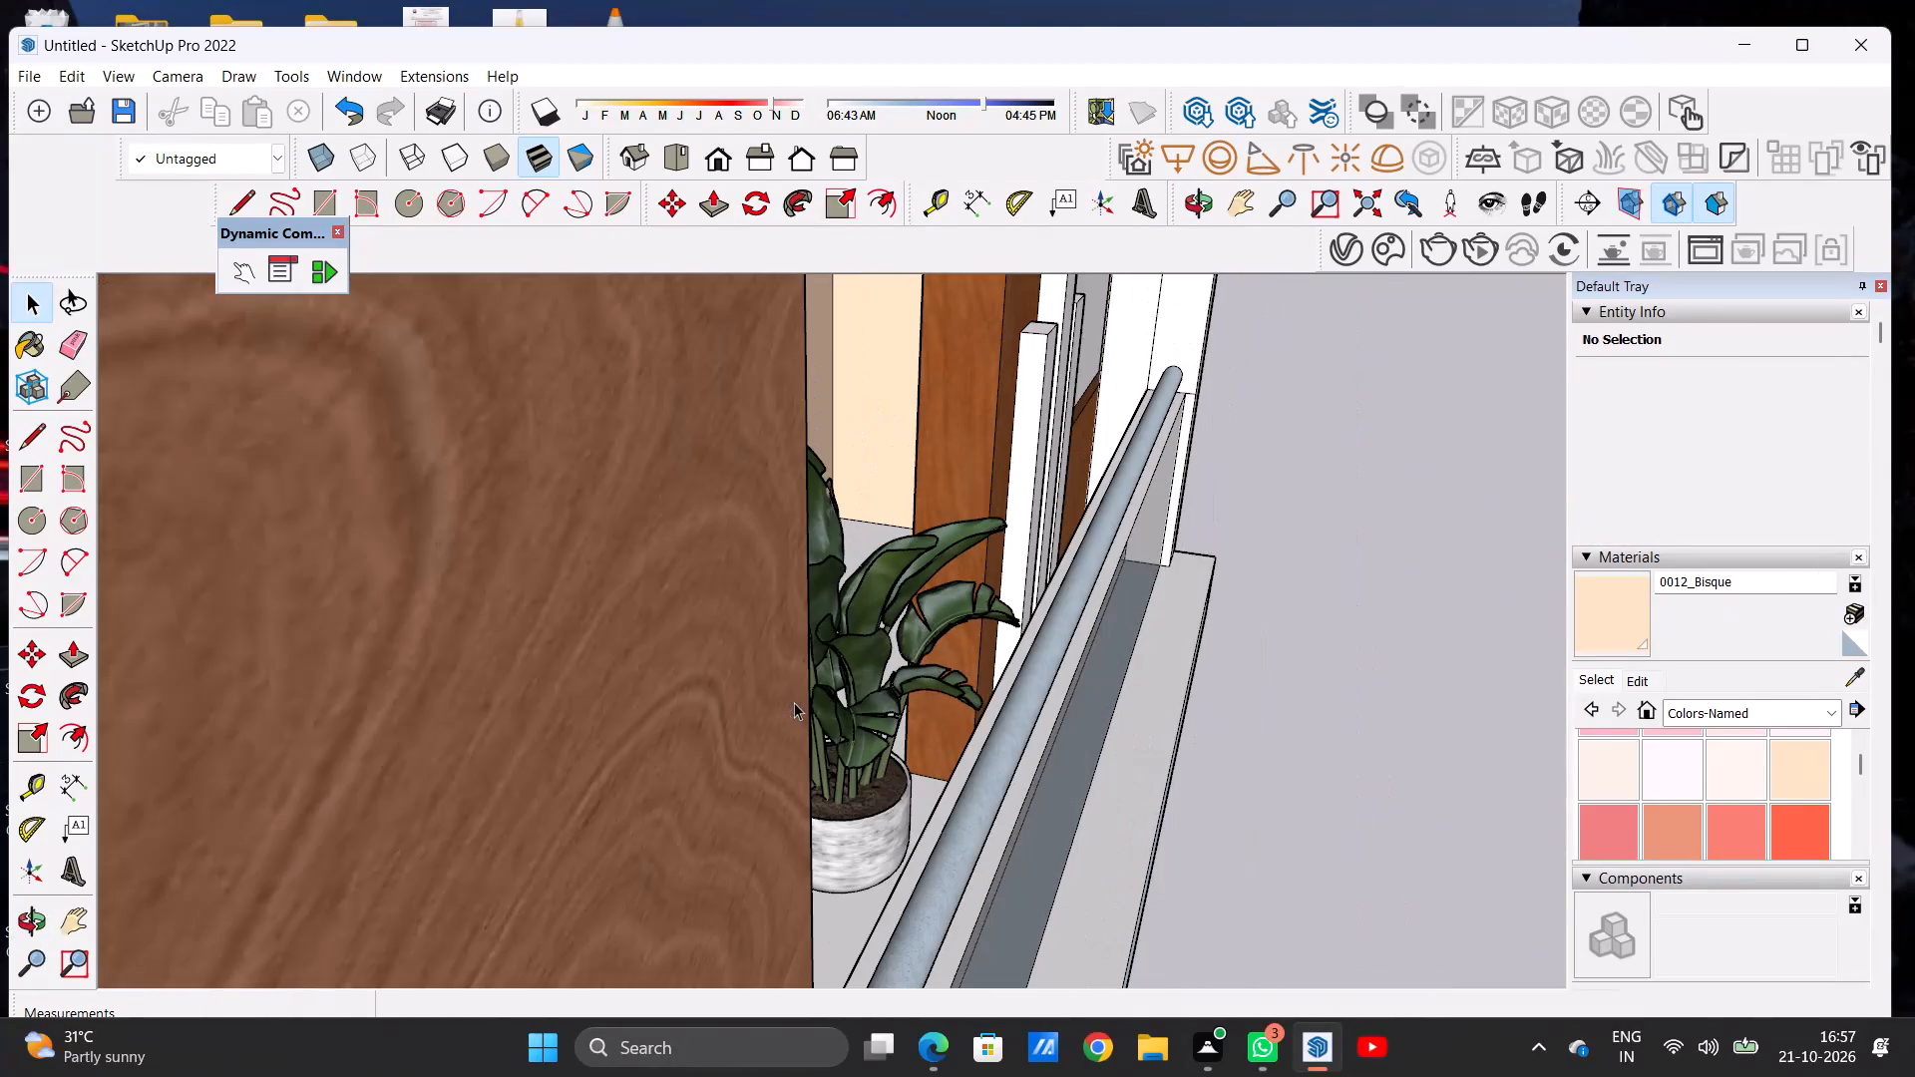
scroll(799, 703, "down", 5)
scroll(872, 808, "up", 11)
left_click(807, 860)
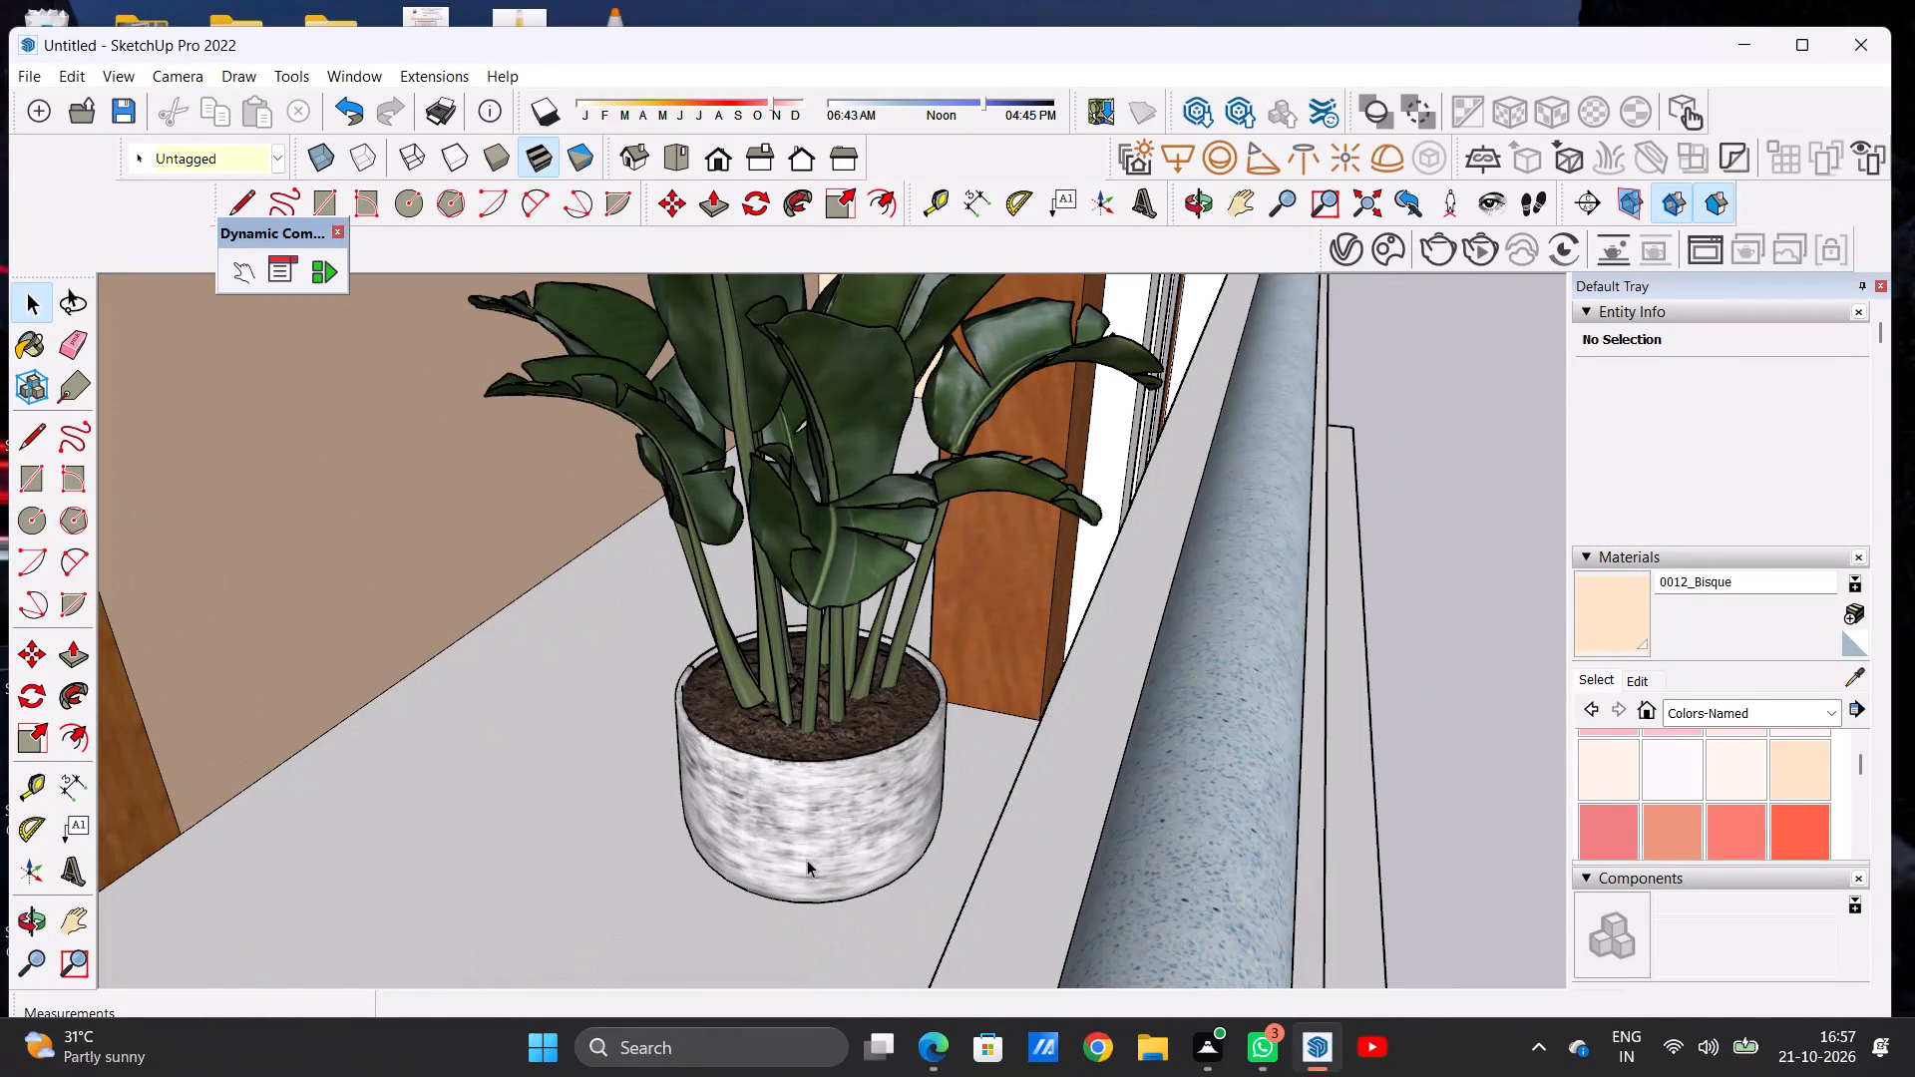
scroll(685, 839, "down", 7)
left_click(1225, 467)
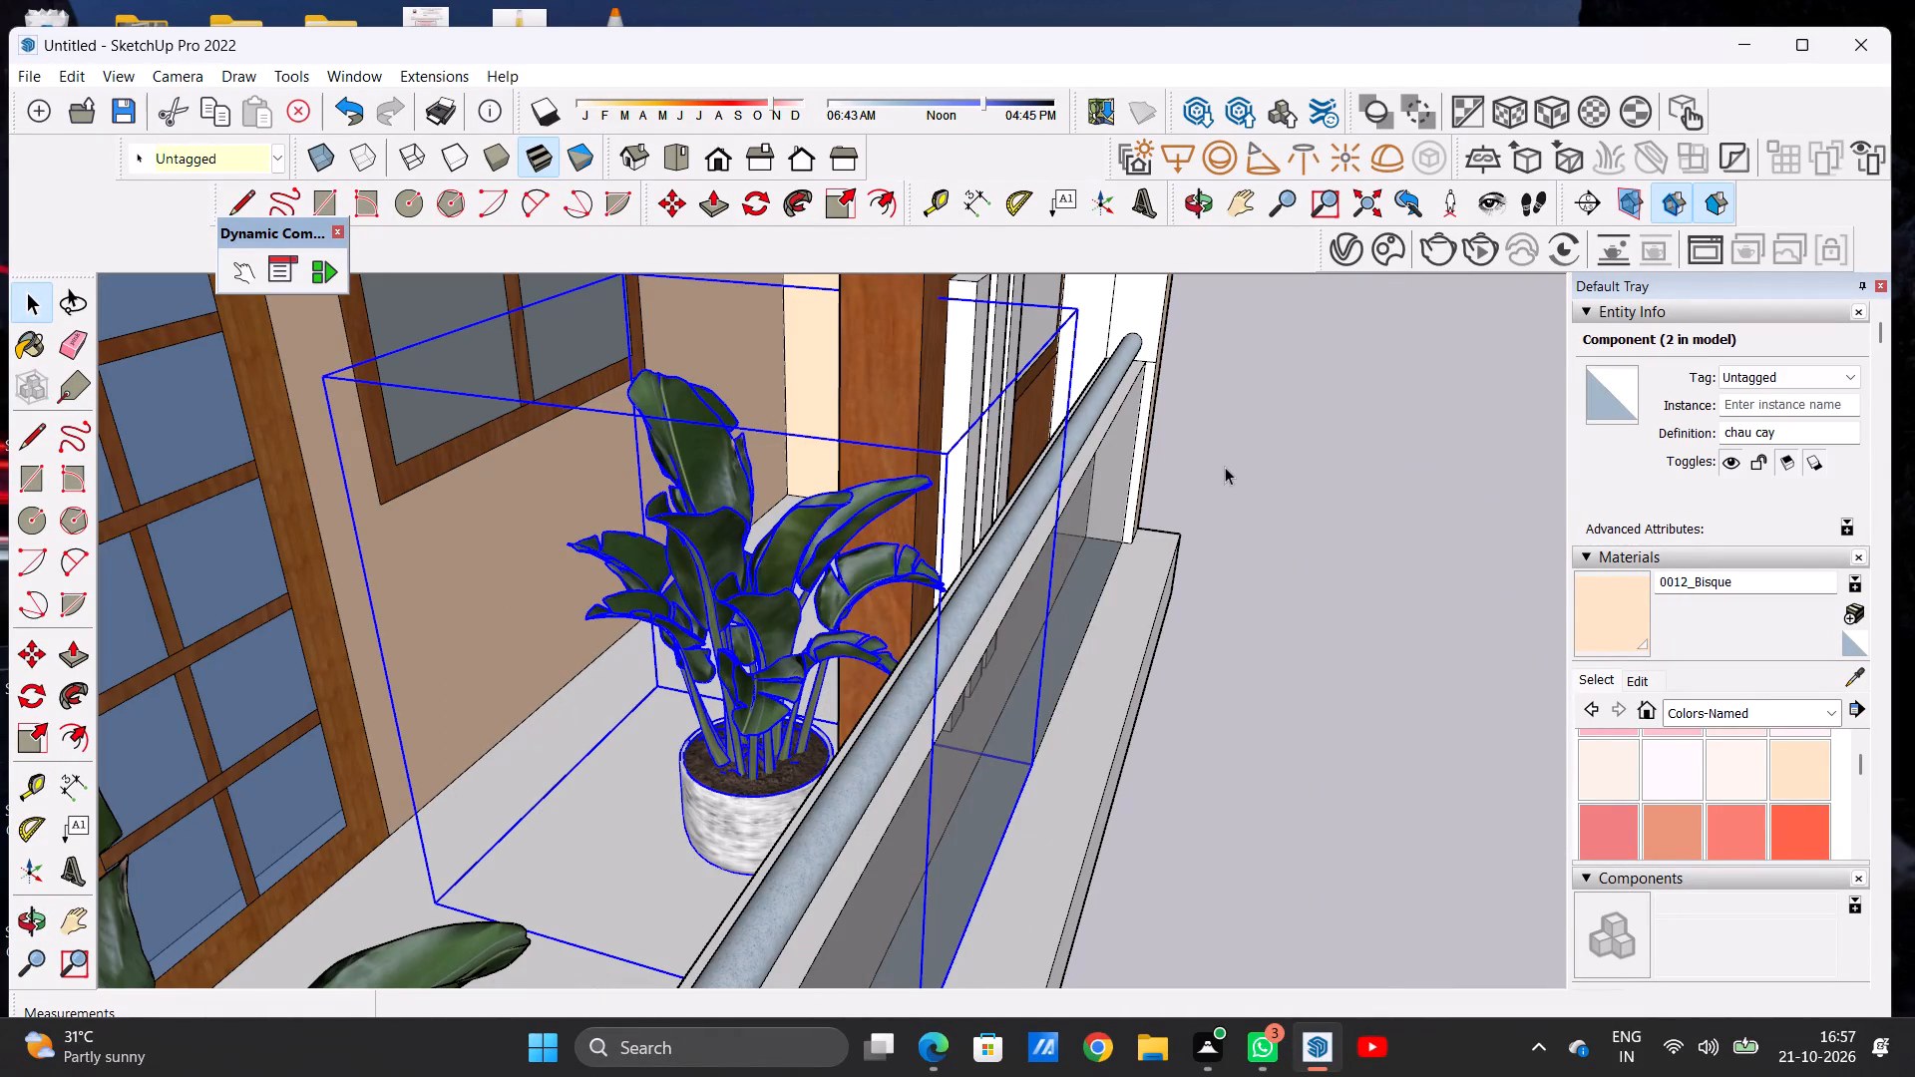
Review the two plants on the lowest balcony from the front, and the whole house from the front and side.
middle_click_drag(1050, 774, 497, 576)
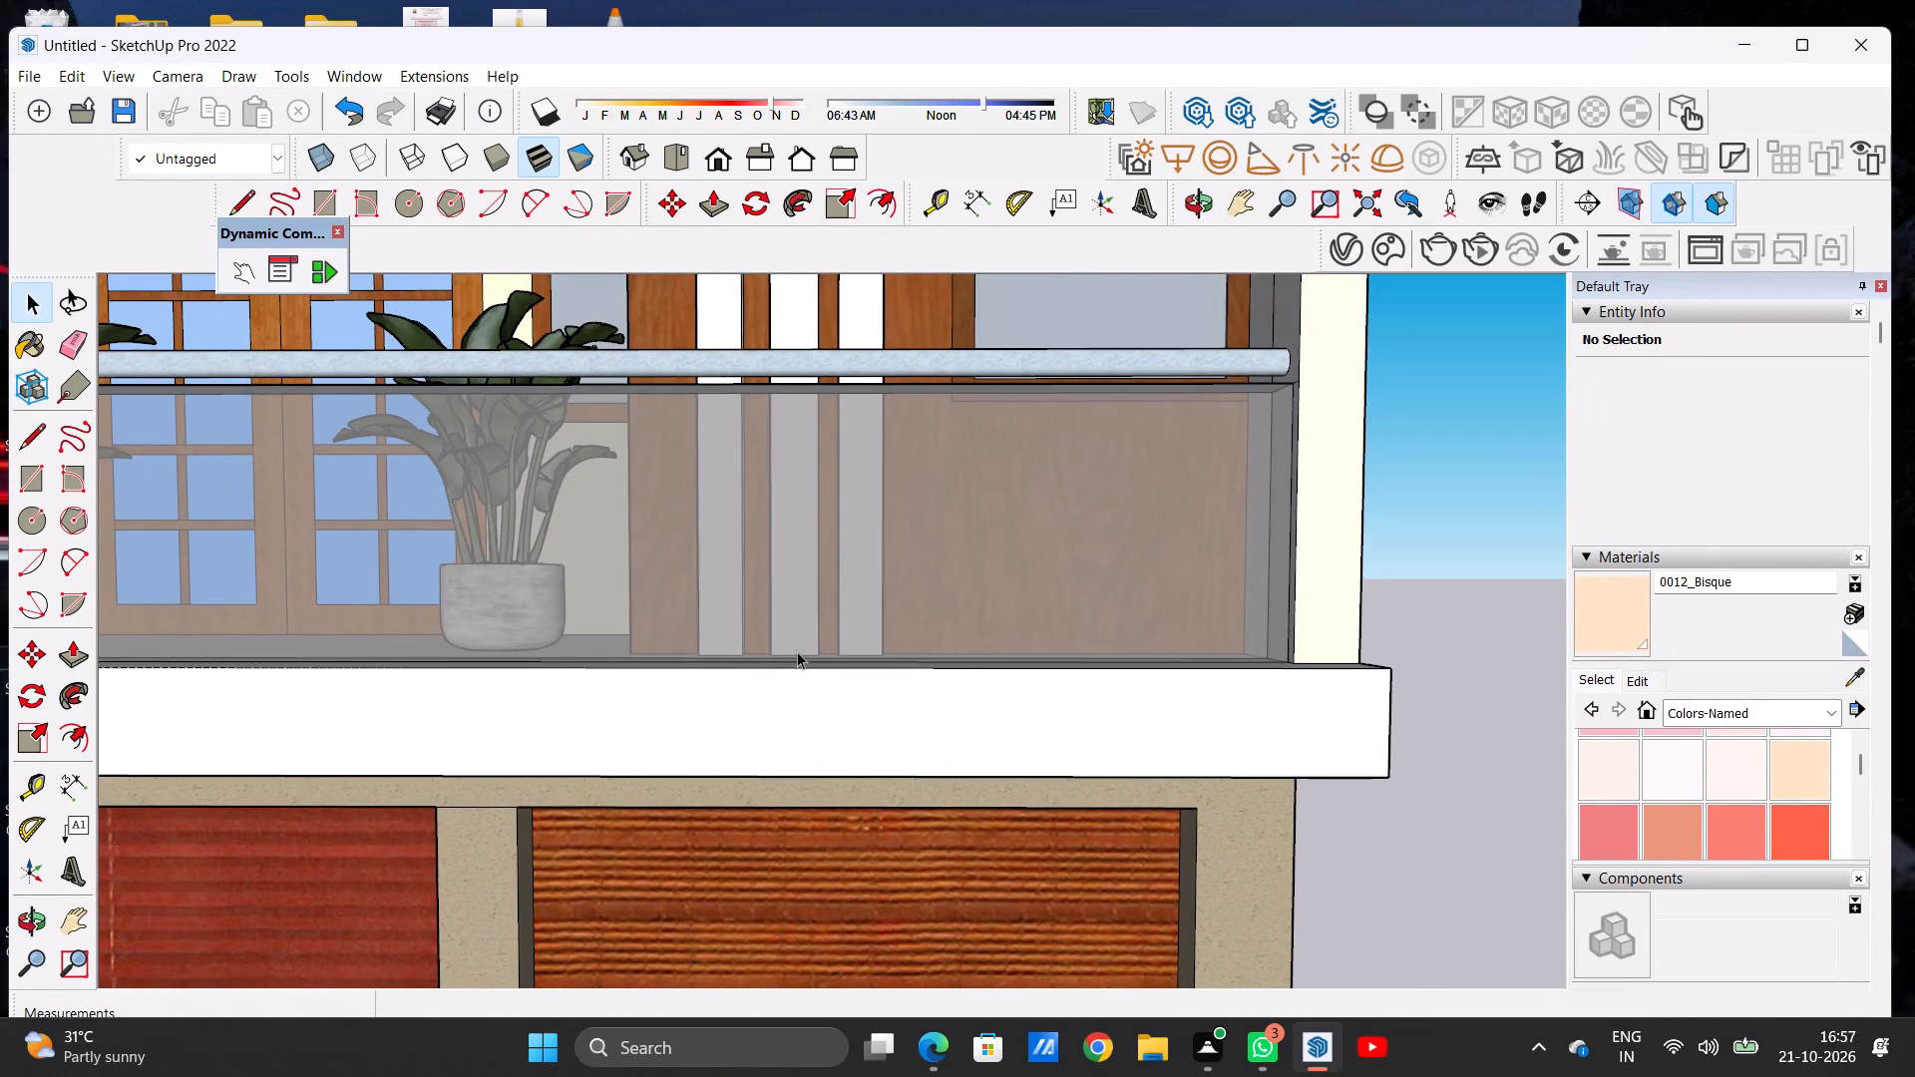
scroll(797, 651, "down", 6)
scroll(889, 666, "down", 18)
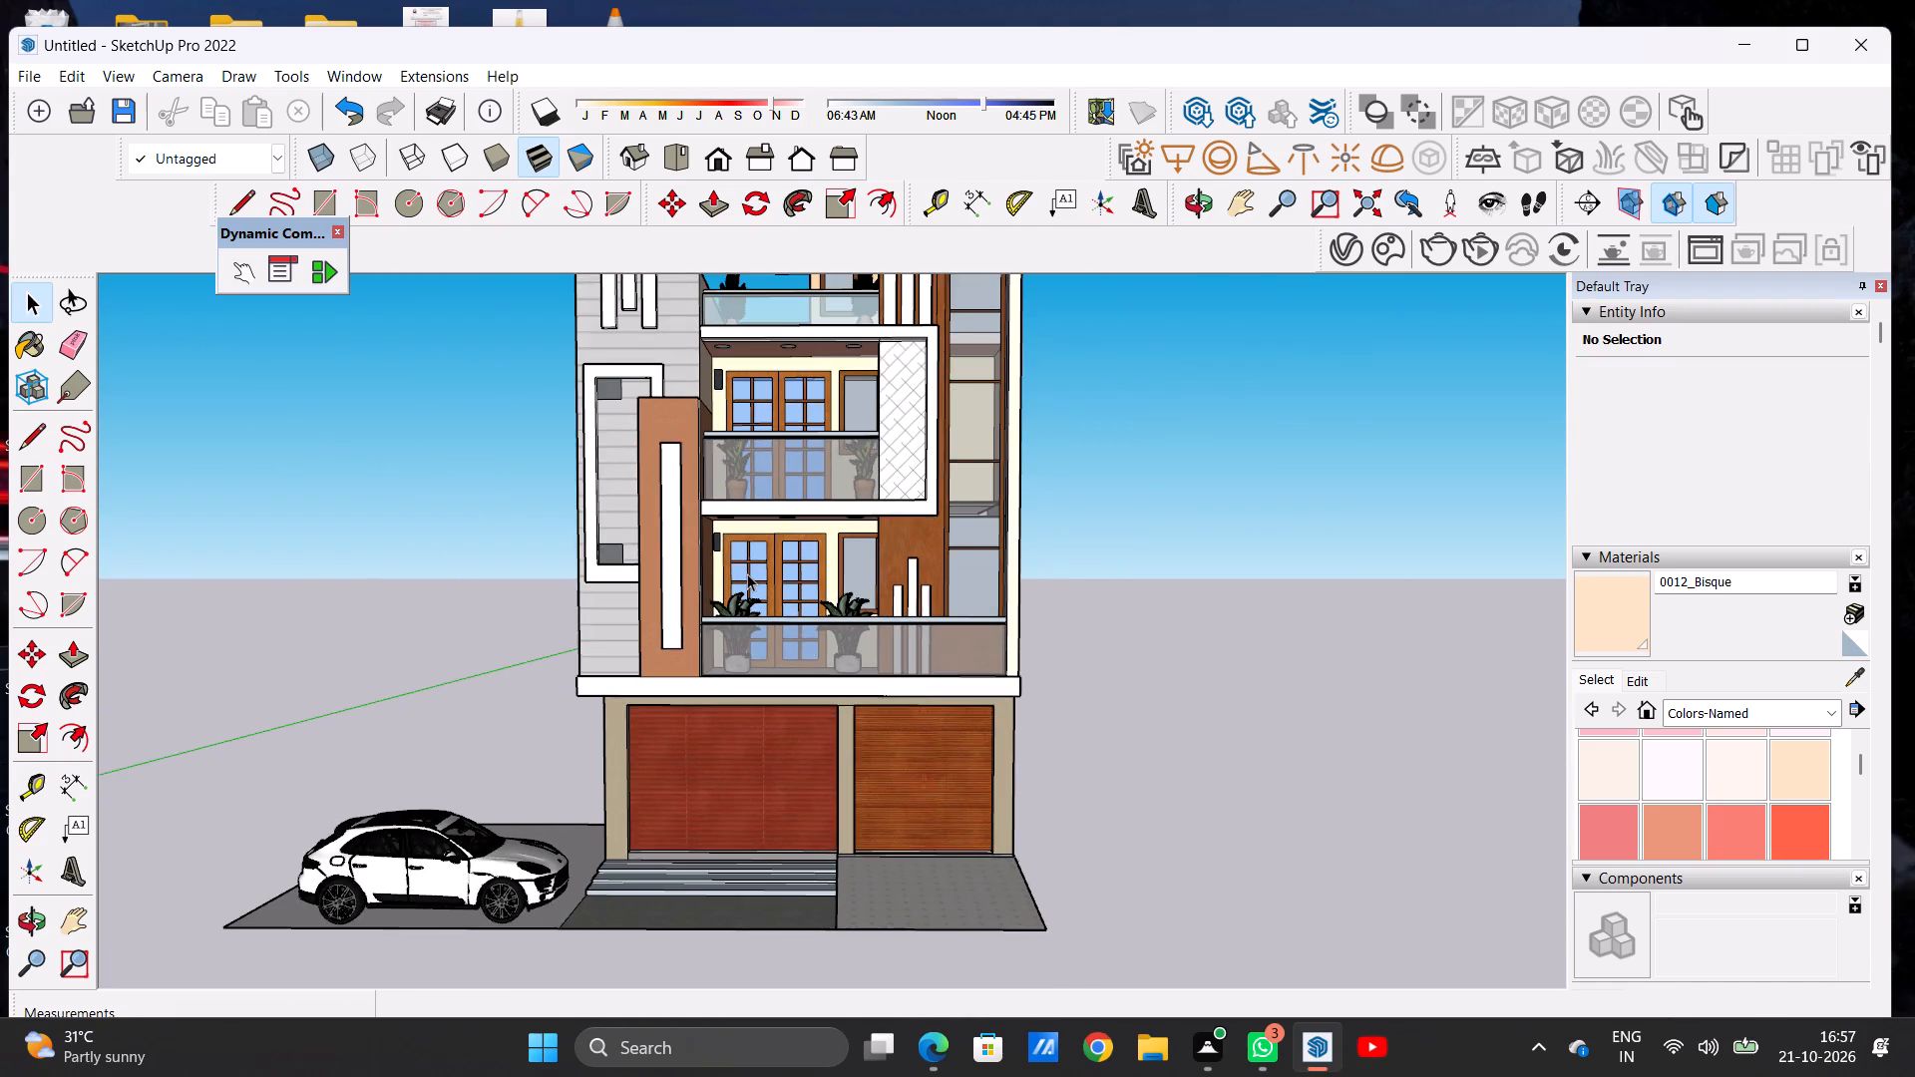
scroll(747, 573, "up", 7)
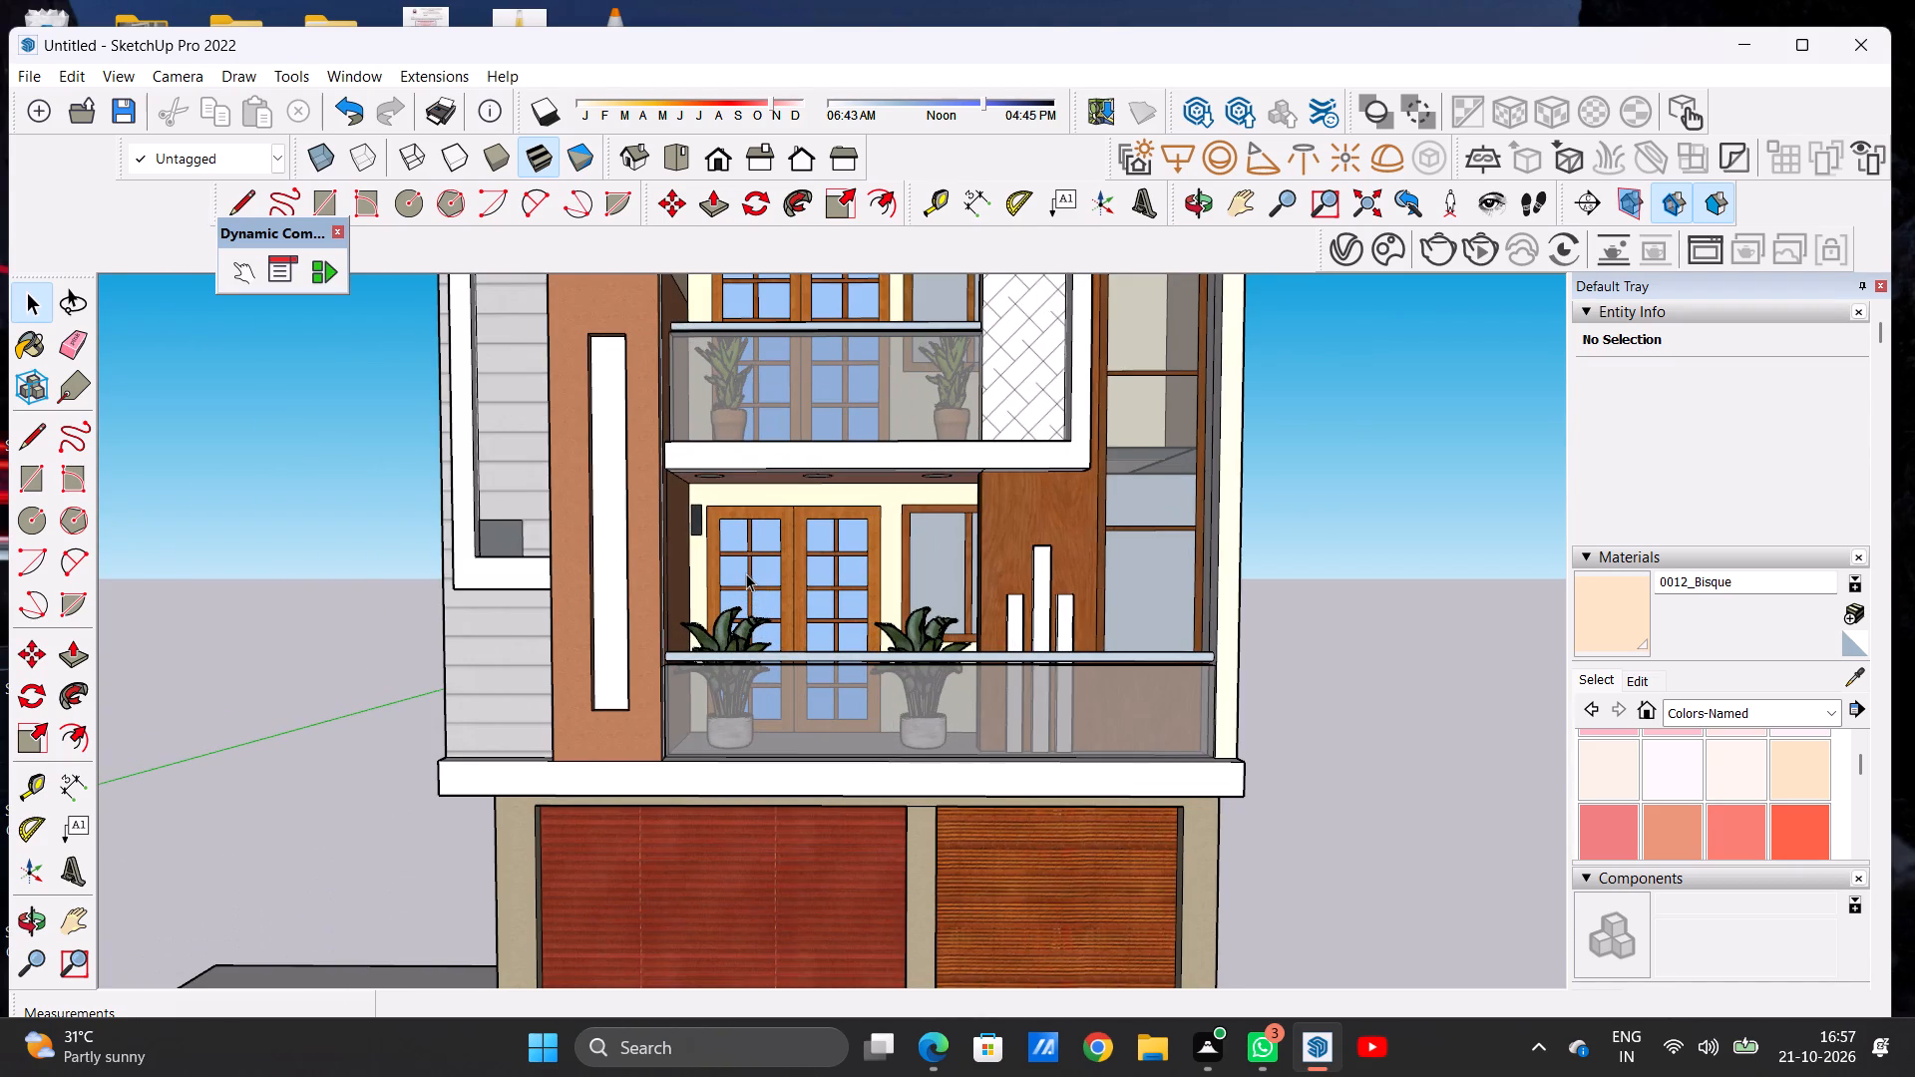
scroll(631, 676, "down", 5)
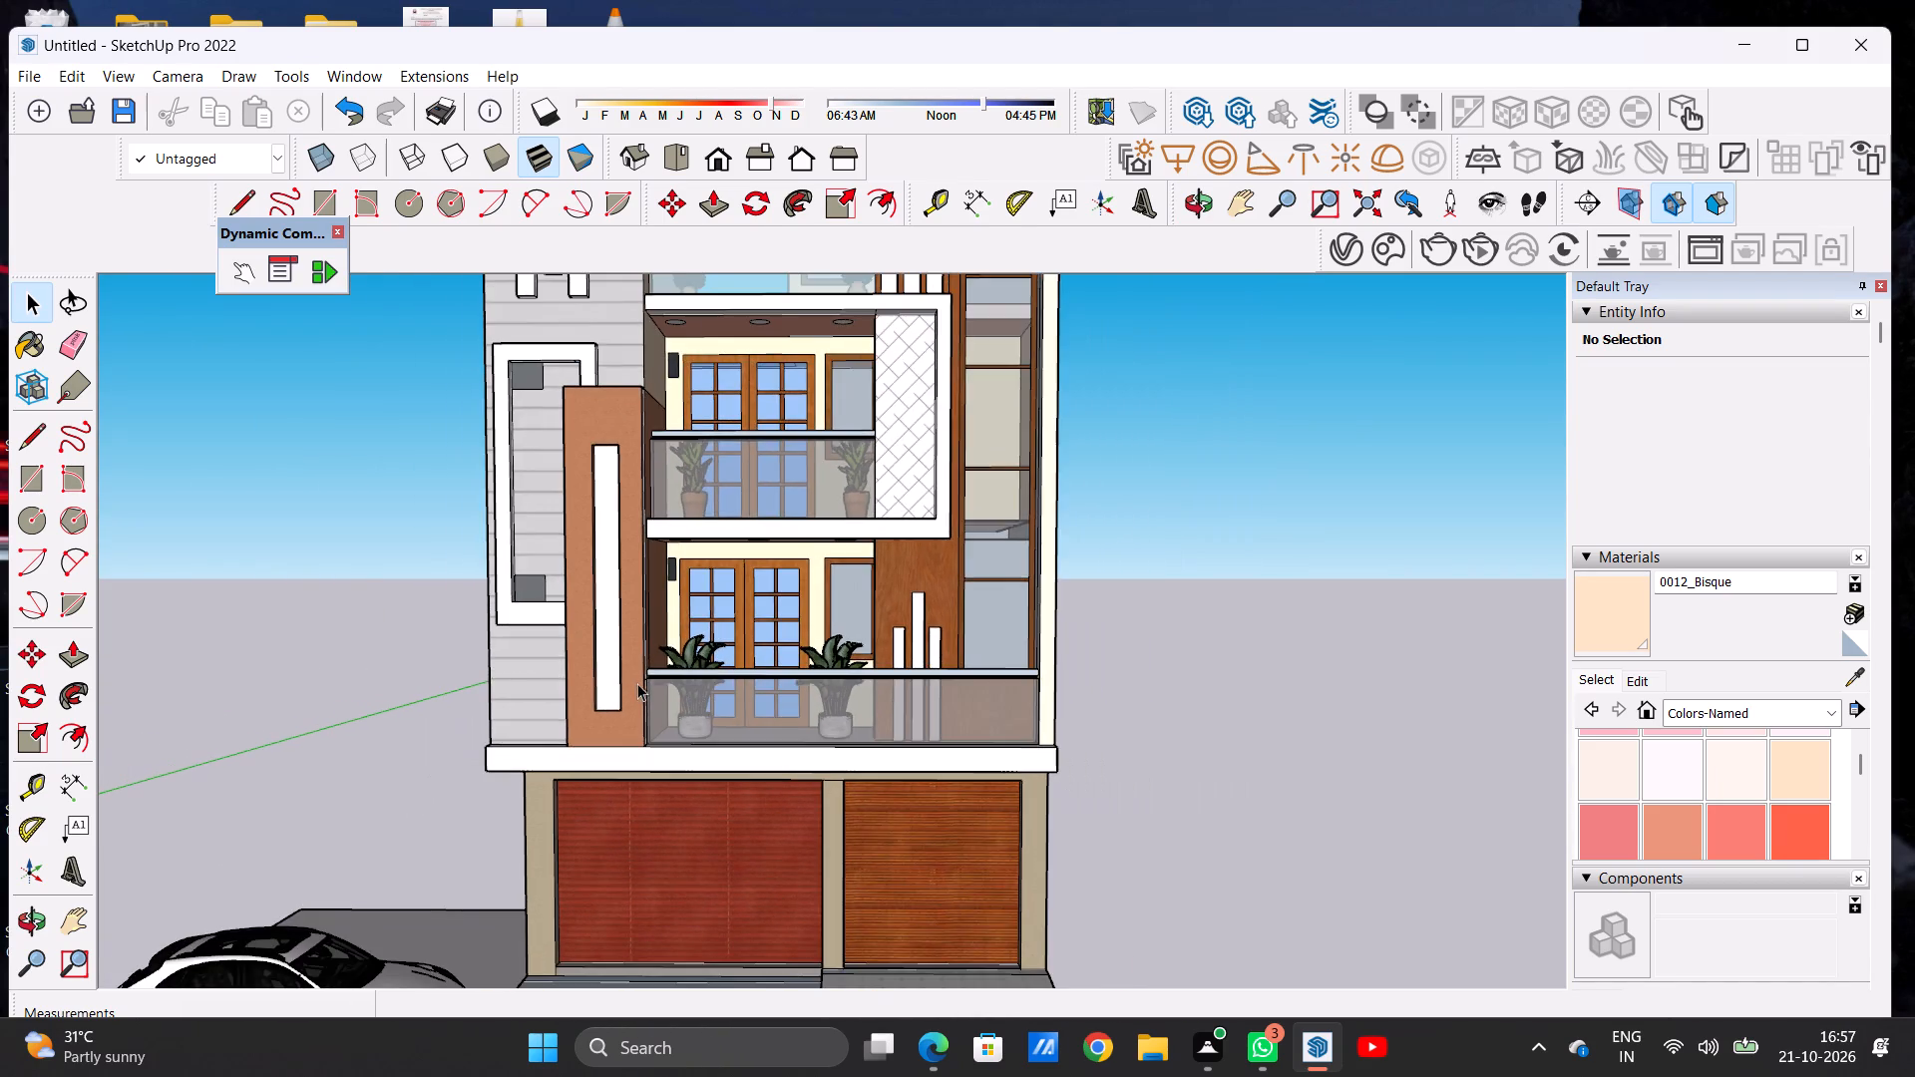
scroll(656, 653, "down", 11)
middle_click_drag(909, 667, 219, 661)
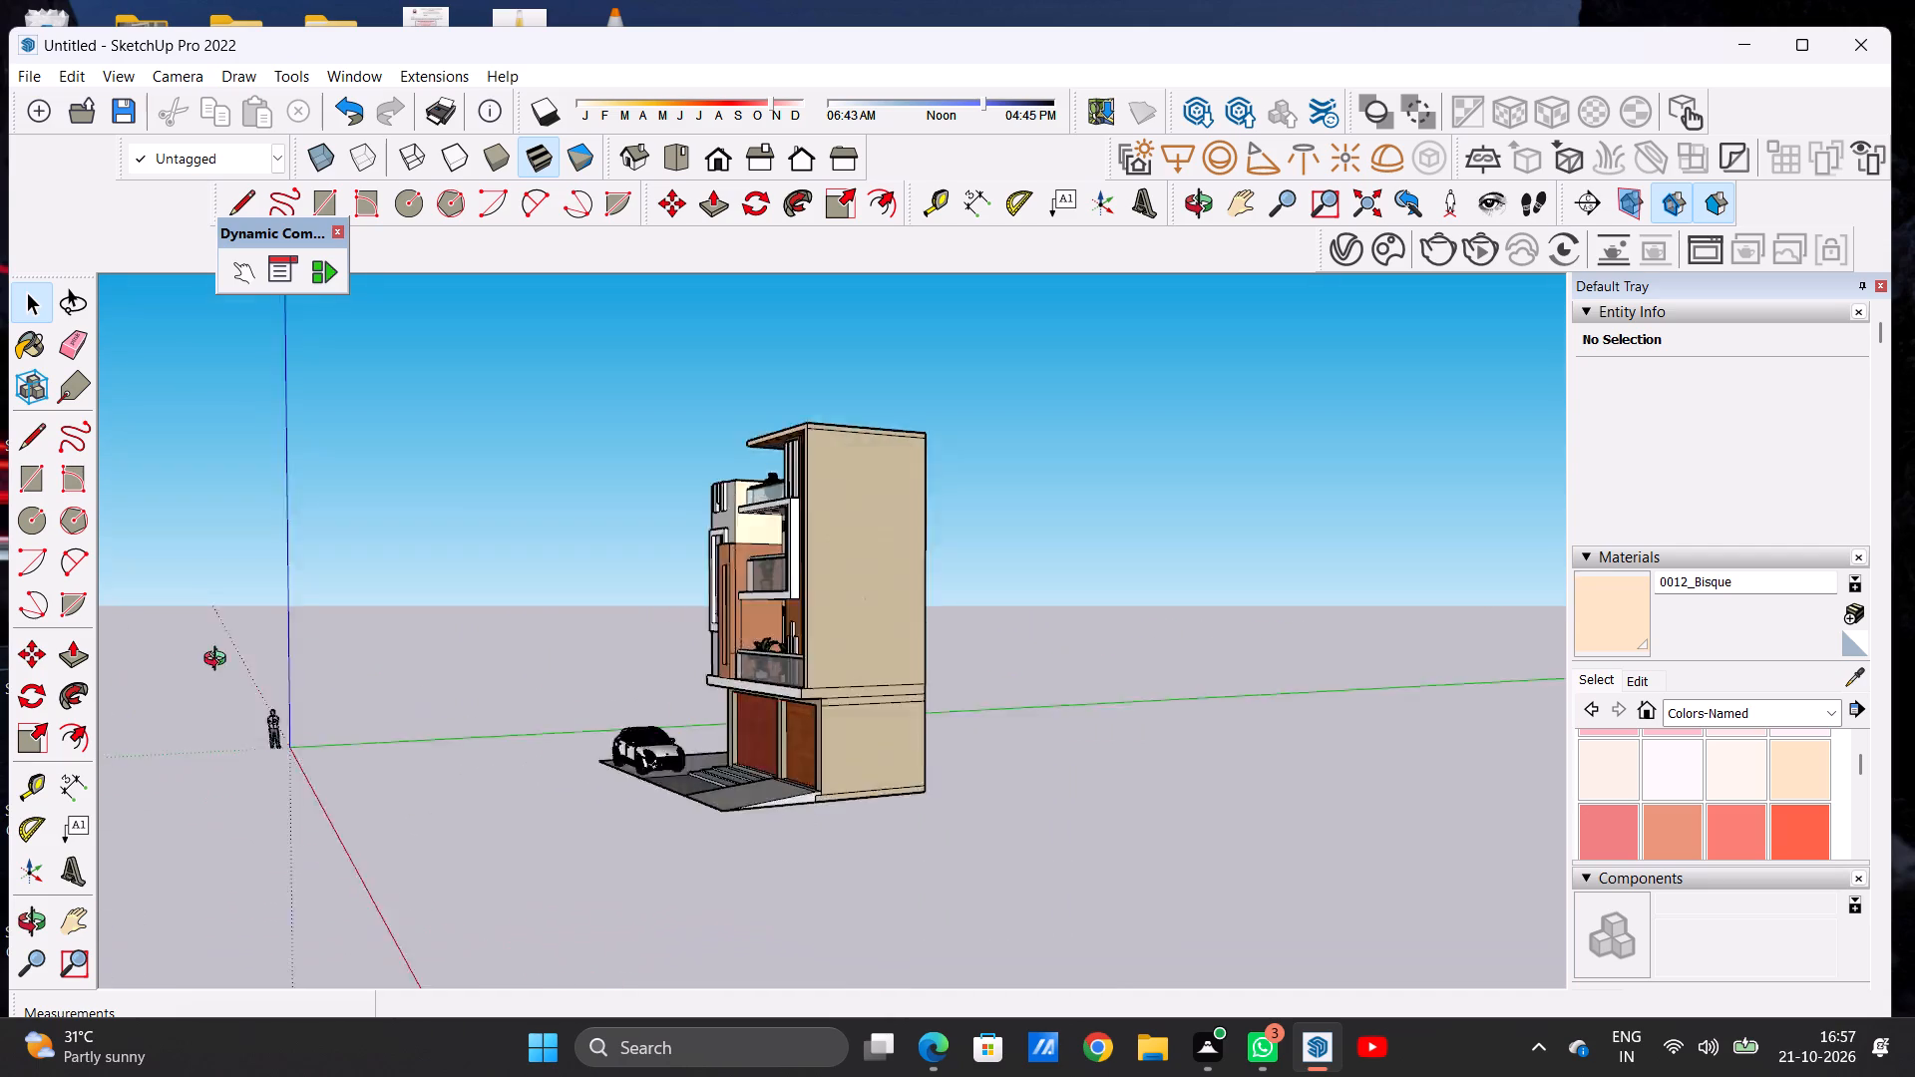
middle_click_drag(219, 661, 960, 696)
scroll(782, 622, "up", 7)
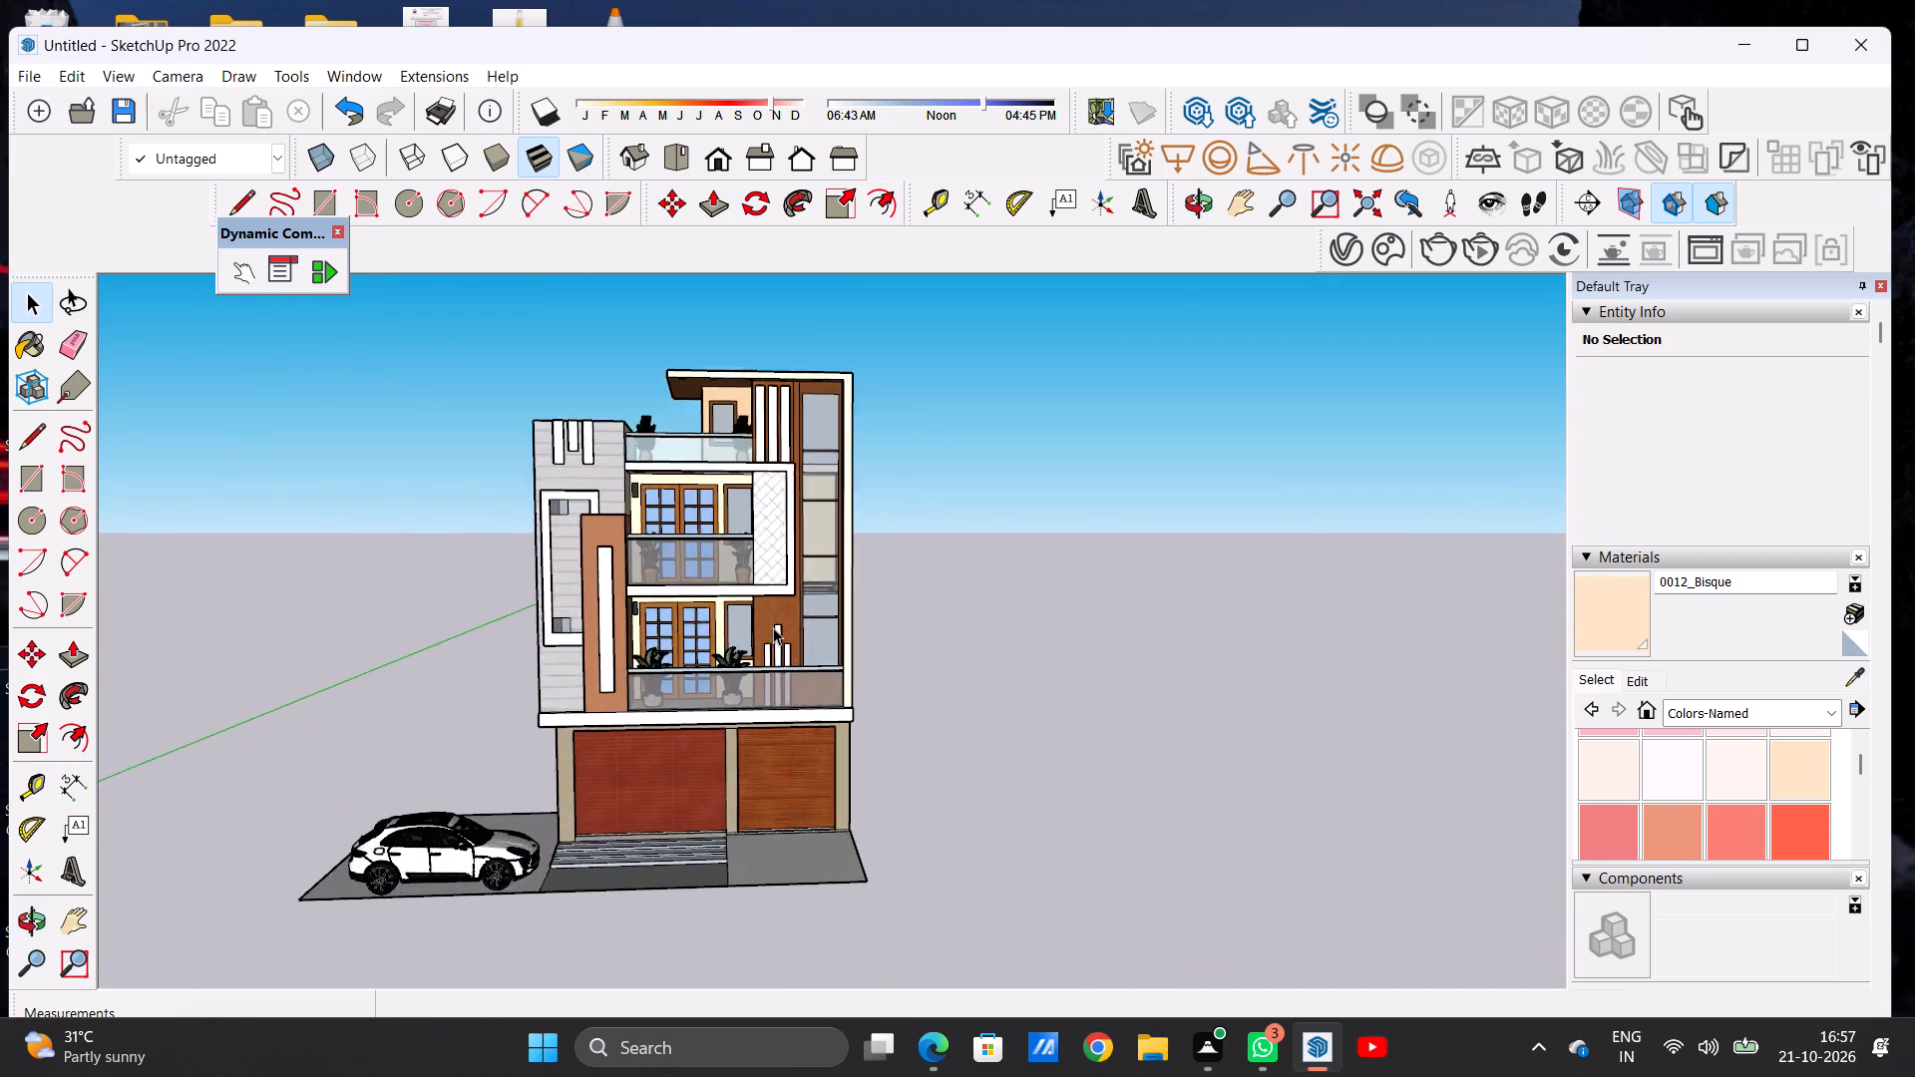
Inspect the house front from eye level and from below, looking at the underside of the lowest balcony slab.
scroll(519, 462, "up", 7)
scroll(487, 542, "down", 6)
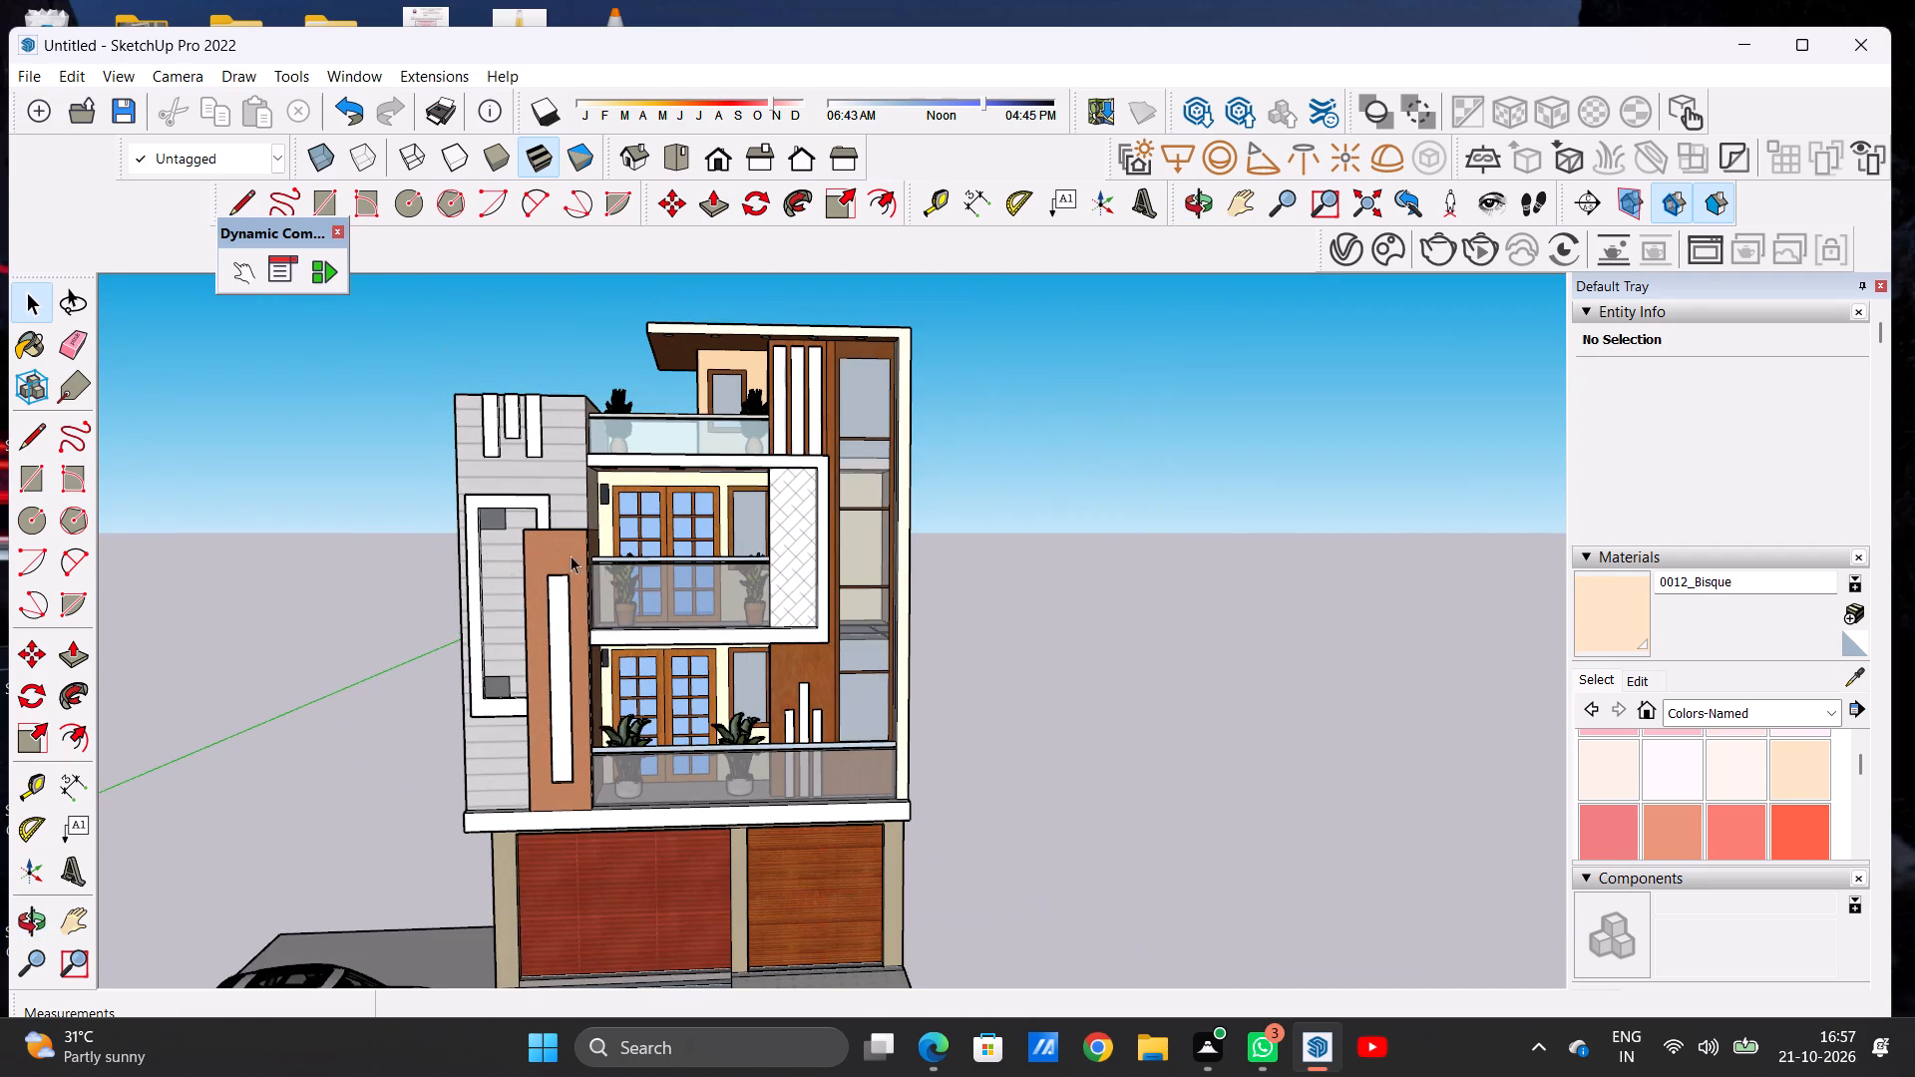
middle_click_drag(606, 559, 576, 571)
scroll(576, 571, "up", 1)
scroll(677, 647, "down", 6)
scroll(770, 759, "up", 5)
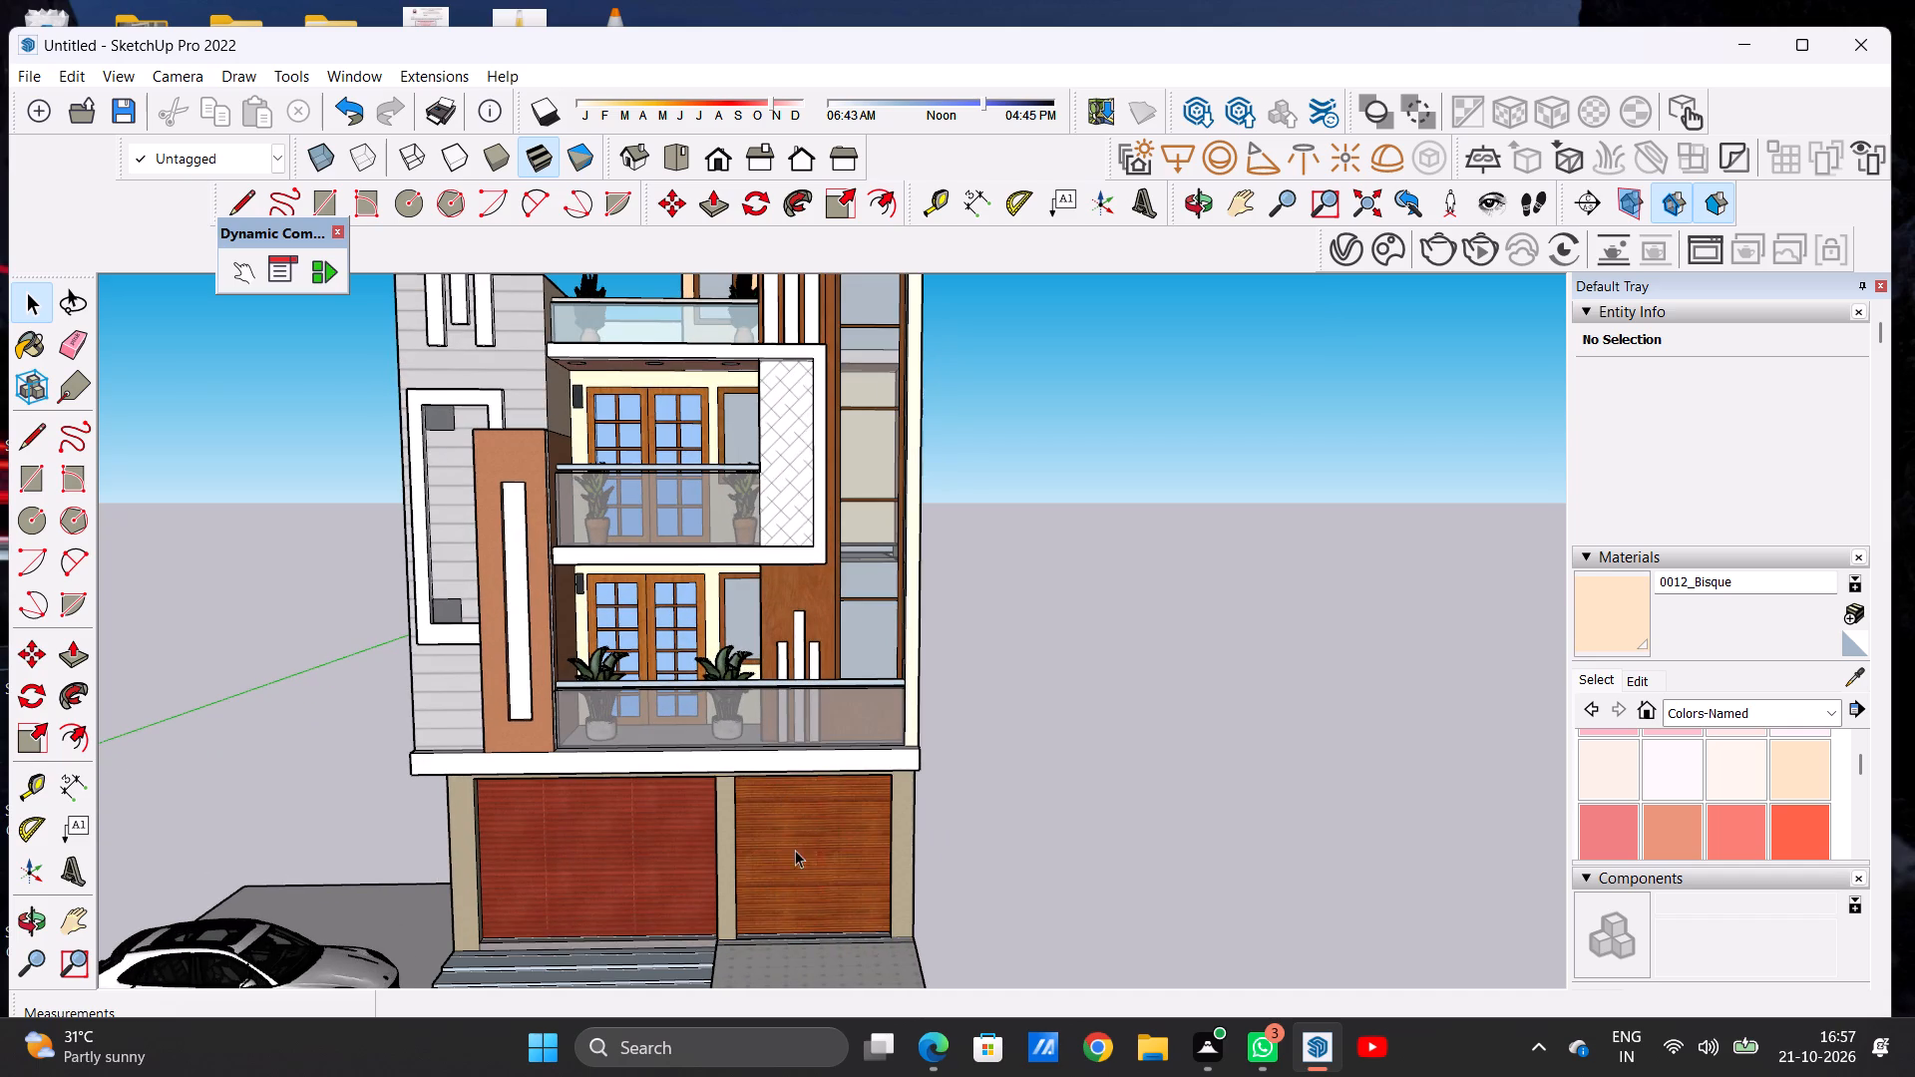
middle_click_drag(791, 873, 775, 641)
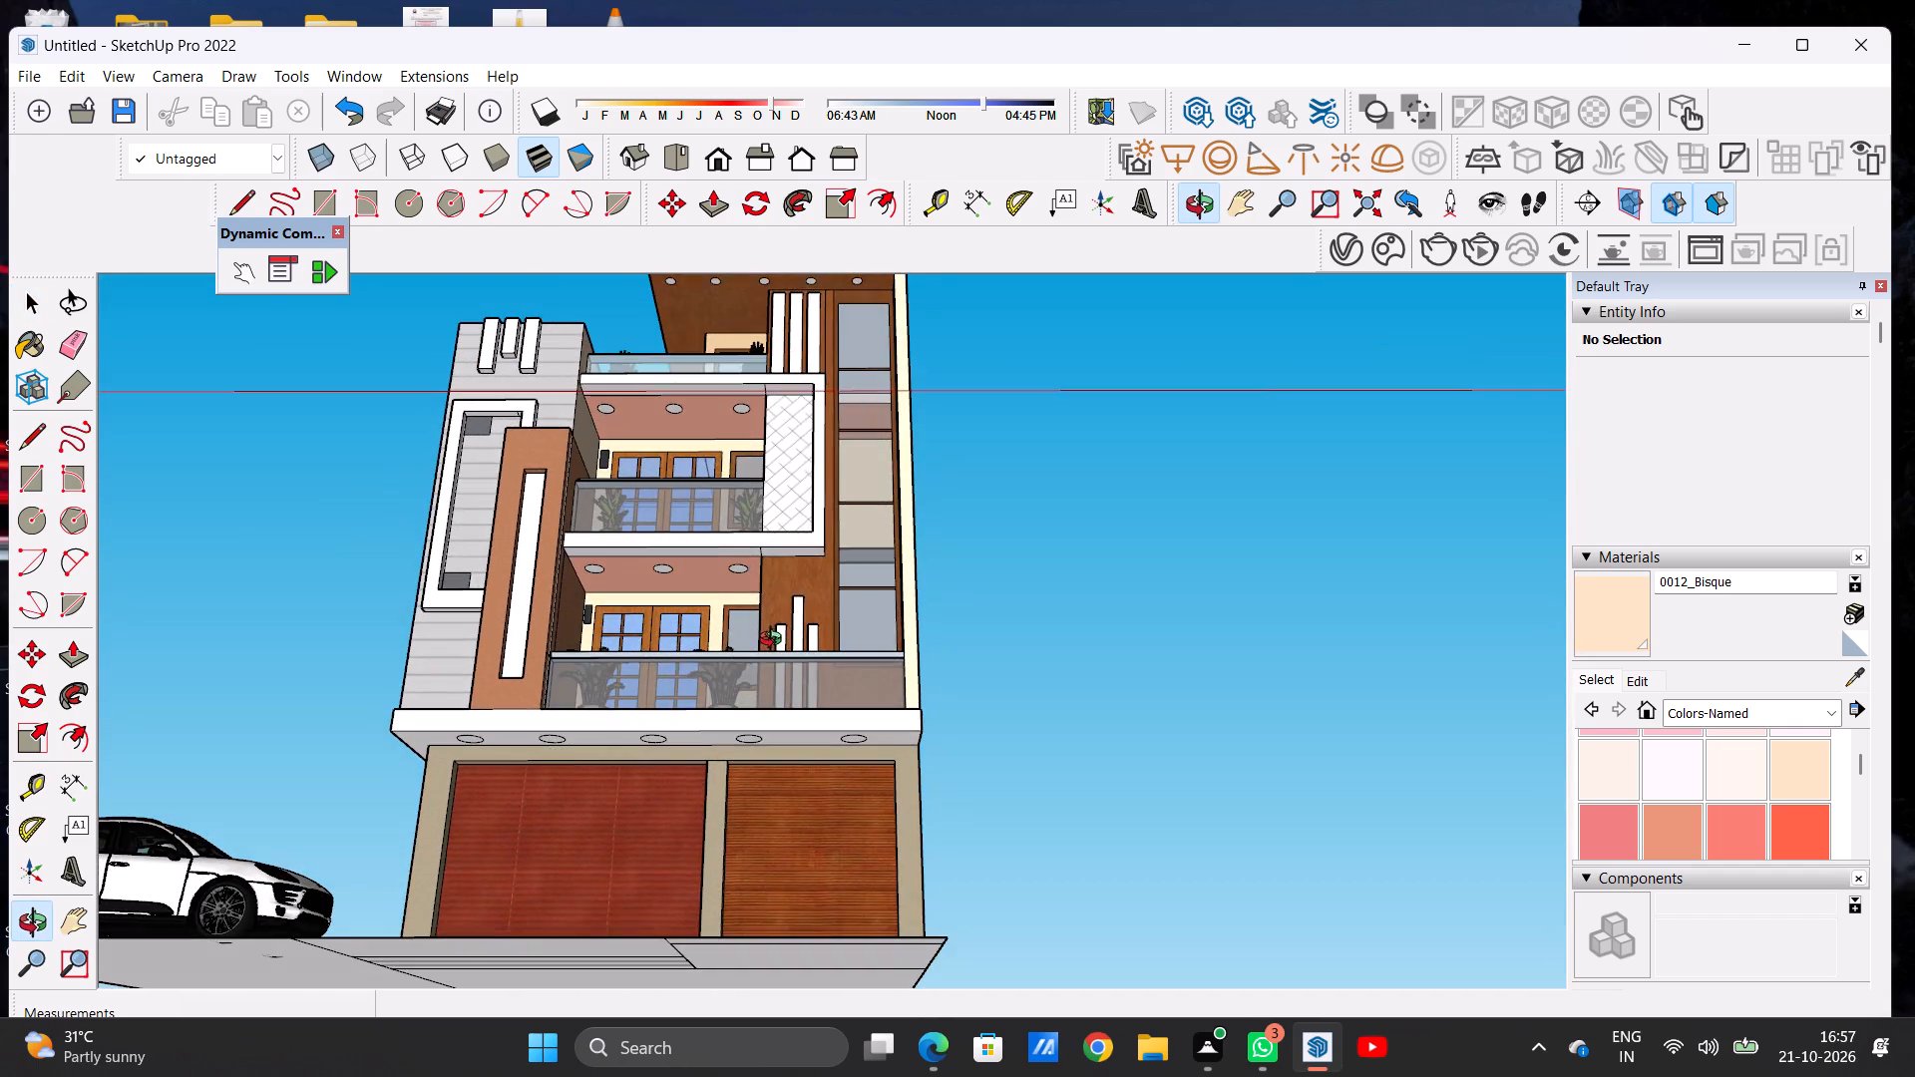
middle_click_drag(775, 641, 716, 624)
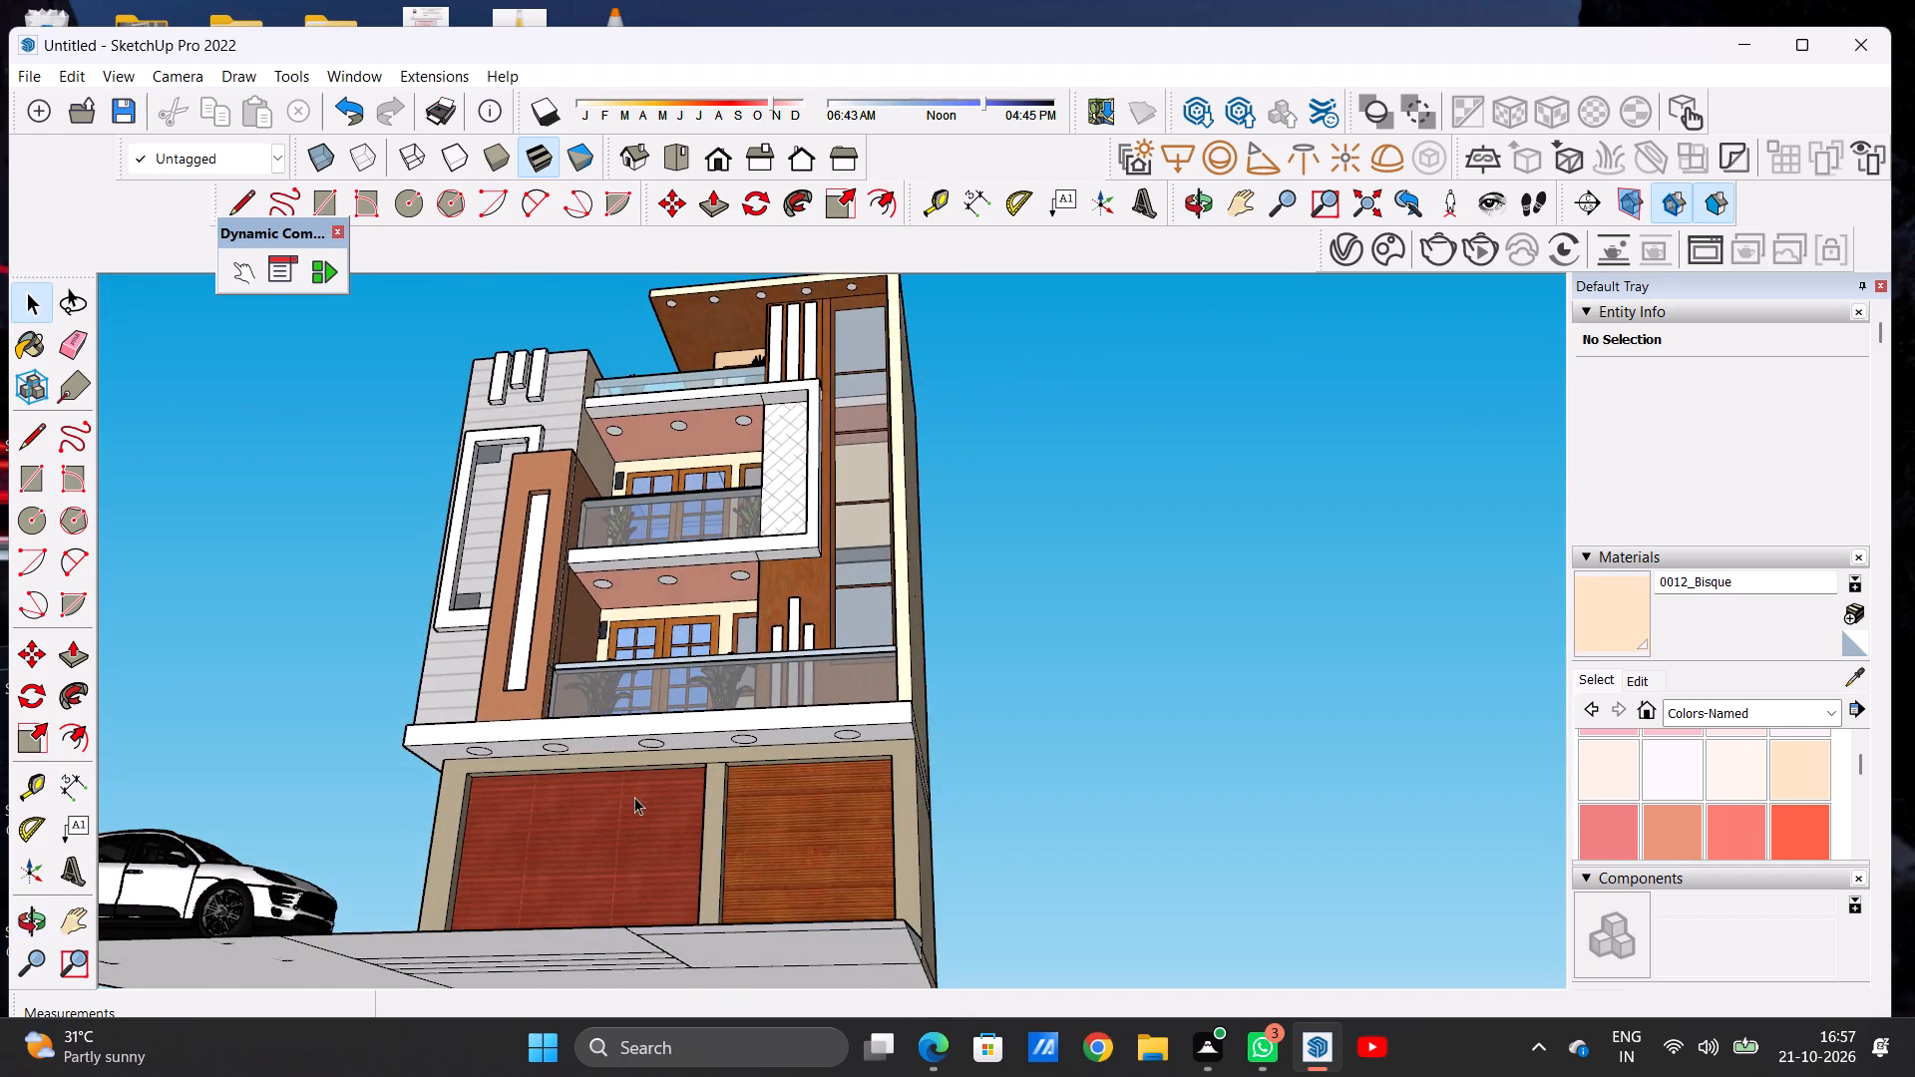
Paint the underside of the lowest balcony slab, around its recessed light circles, with Formica Speckled Grey from the Synthetic Surfaces materials.
scroll(695, 724, "up", 11)
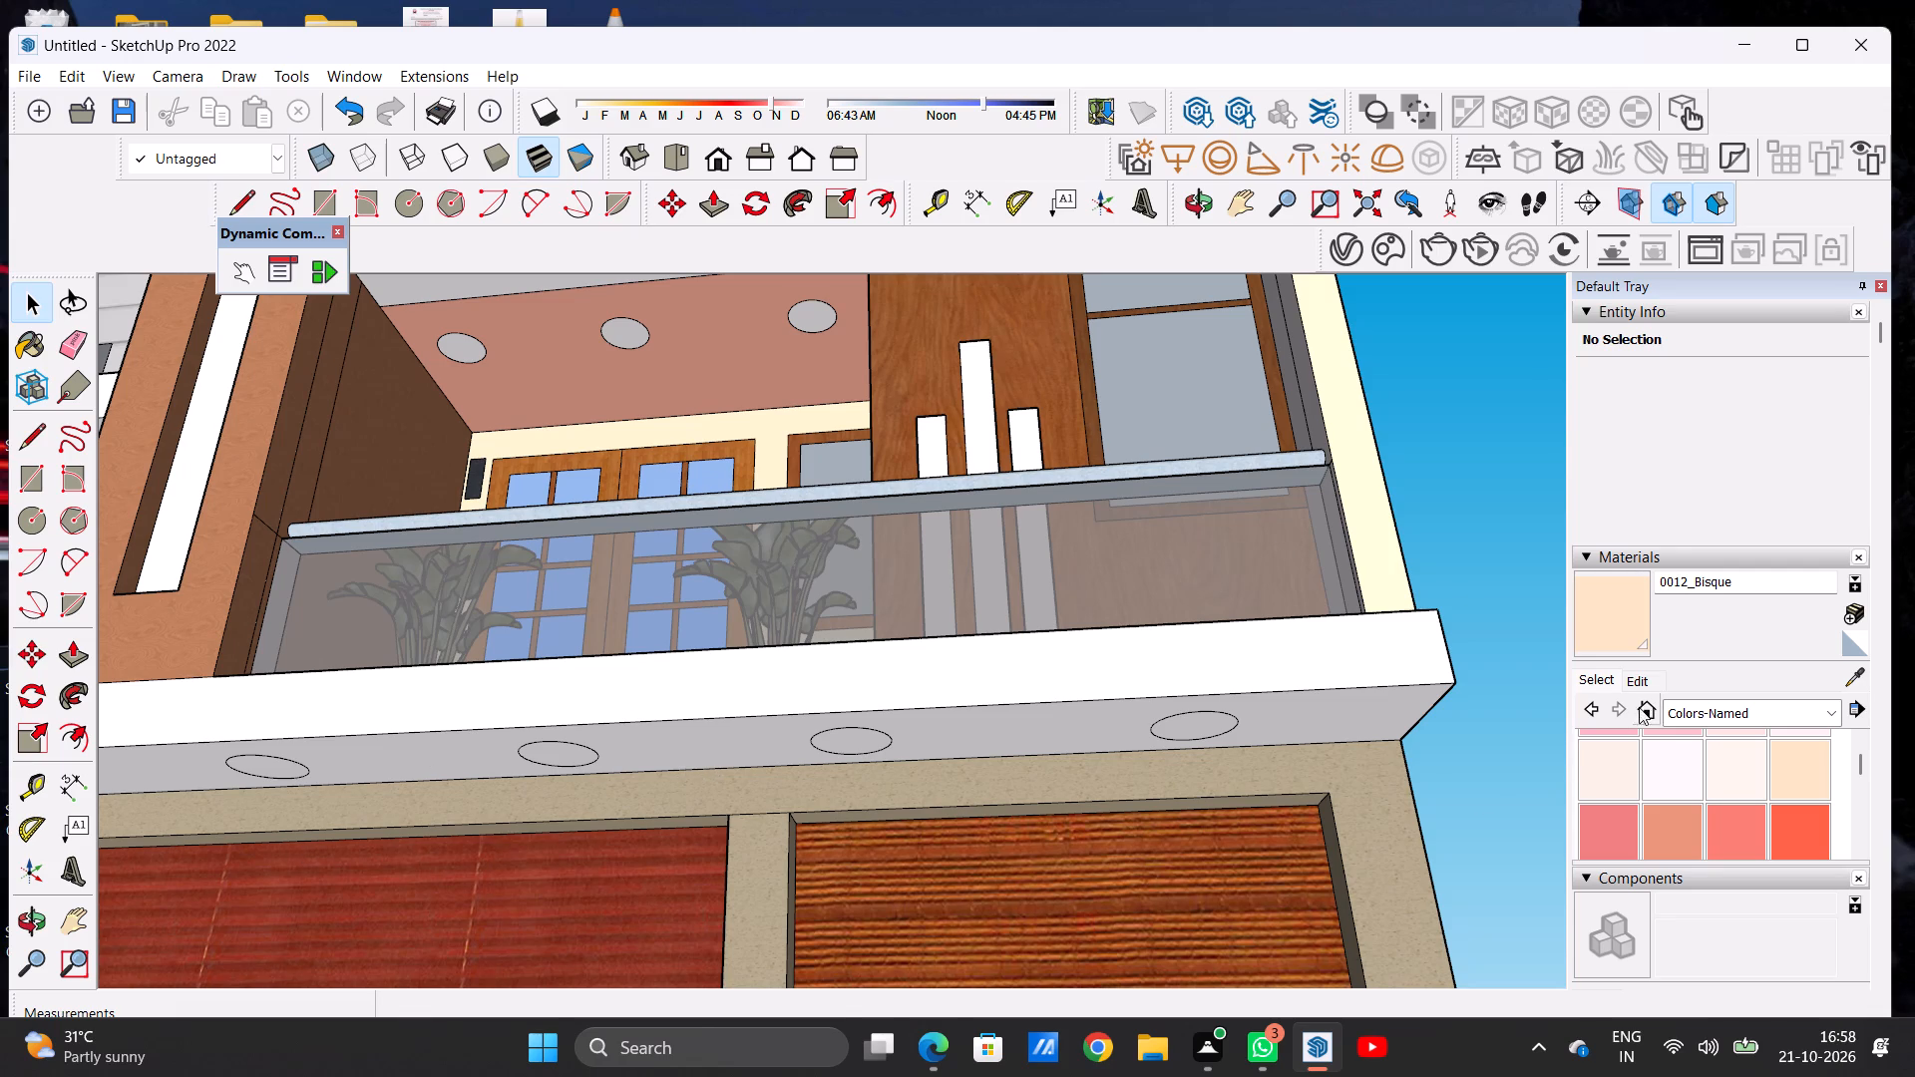
left_click(1684, 710)
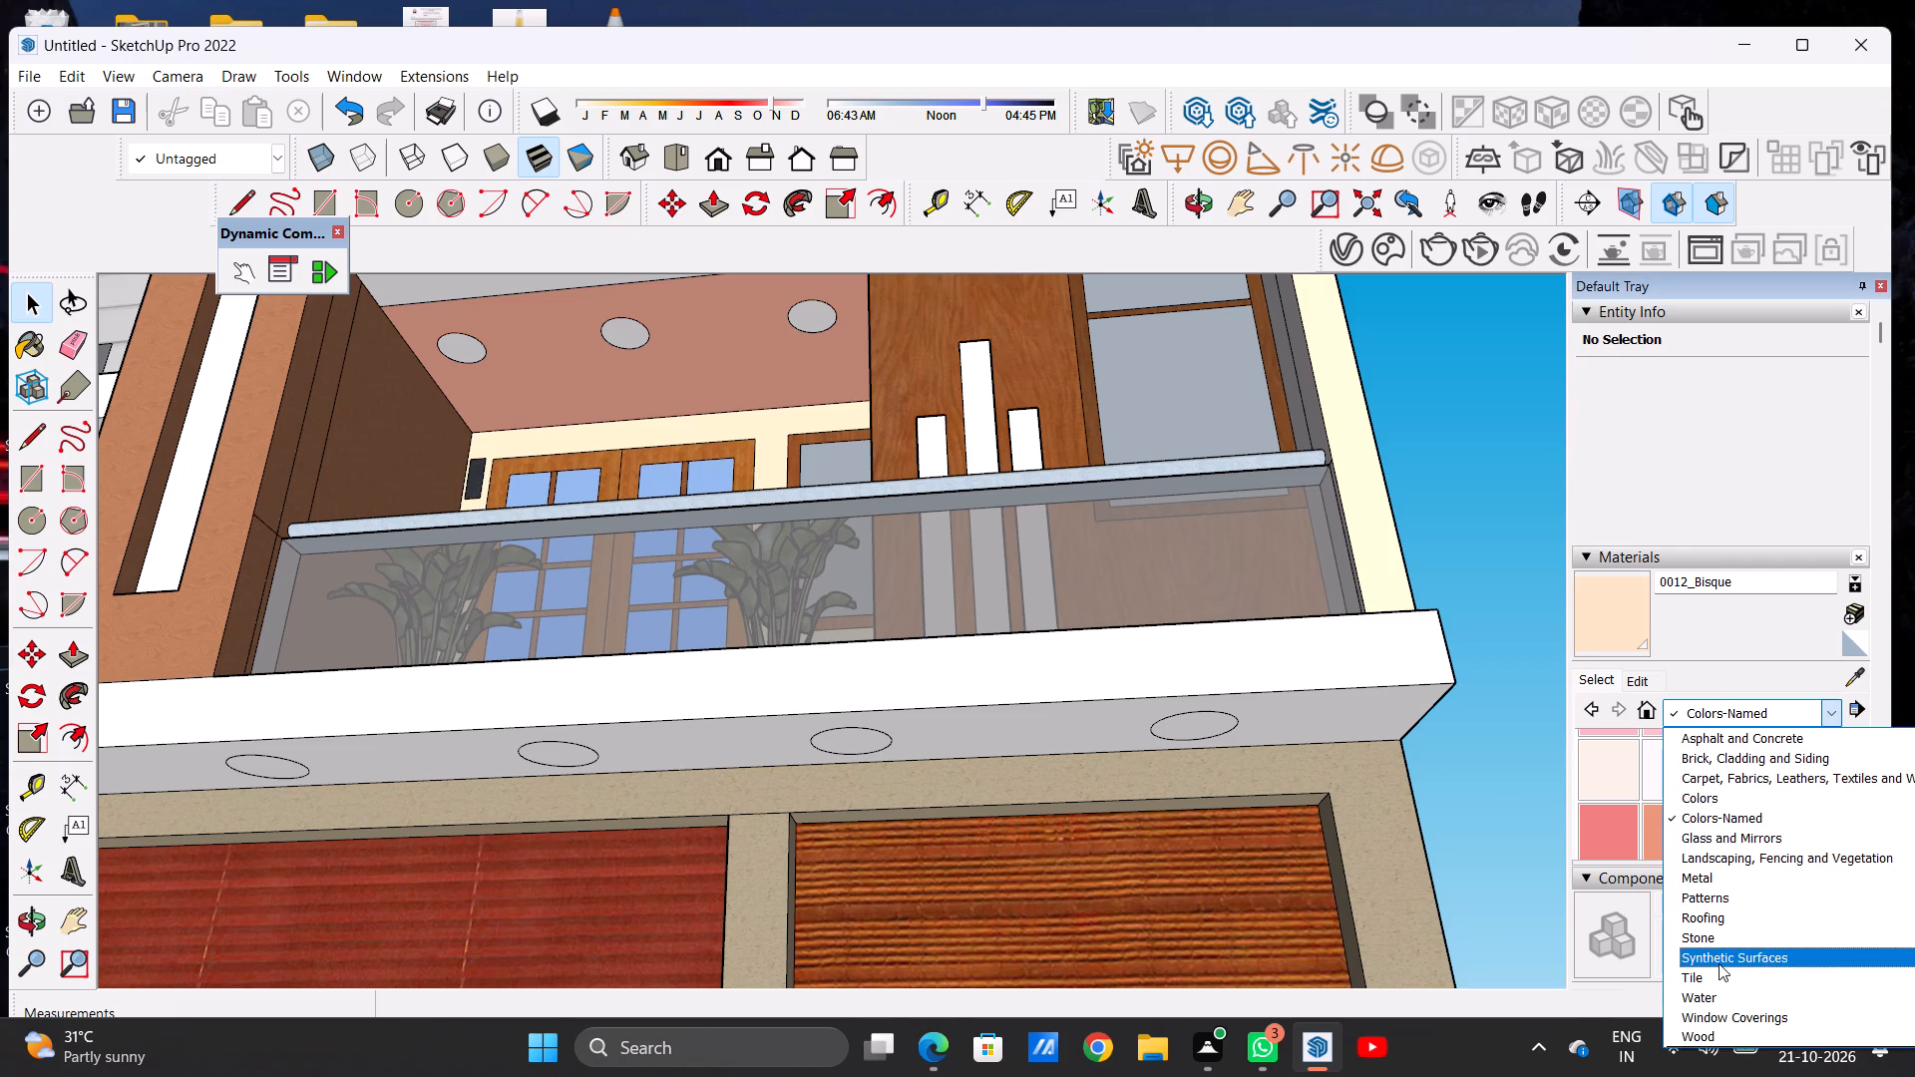
left_click(1719, 963)
left_click(1667, 827)
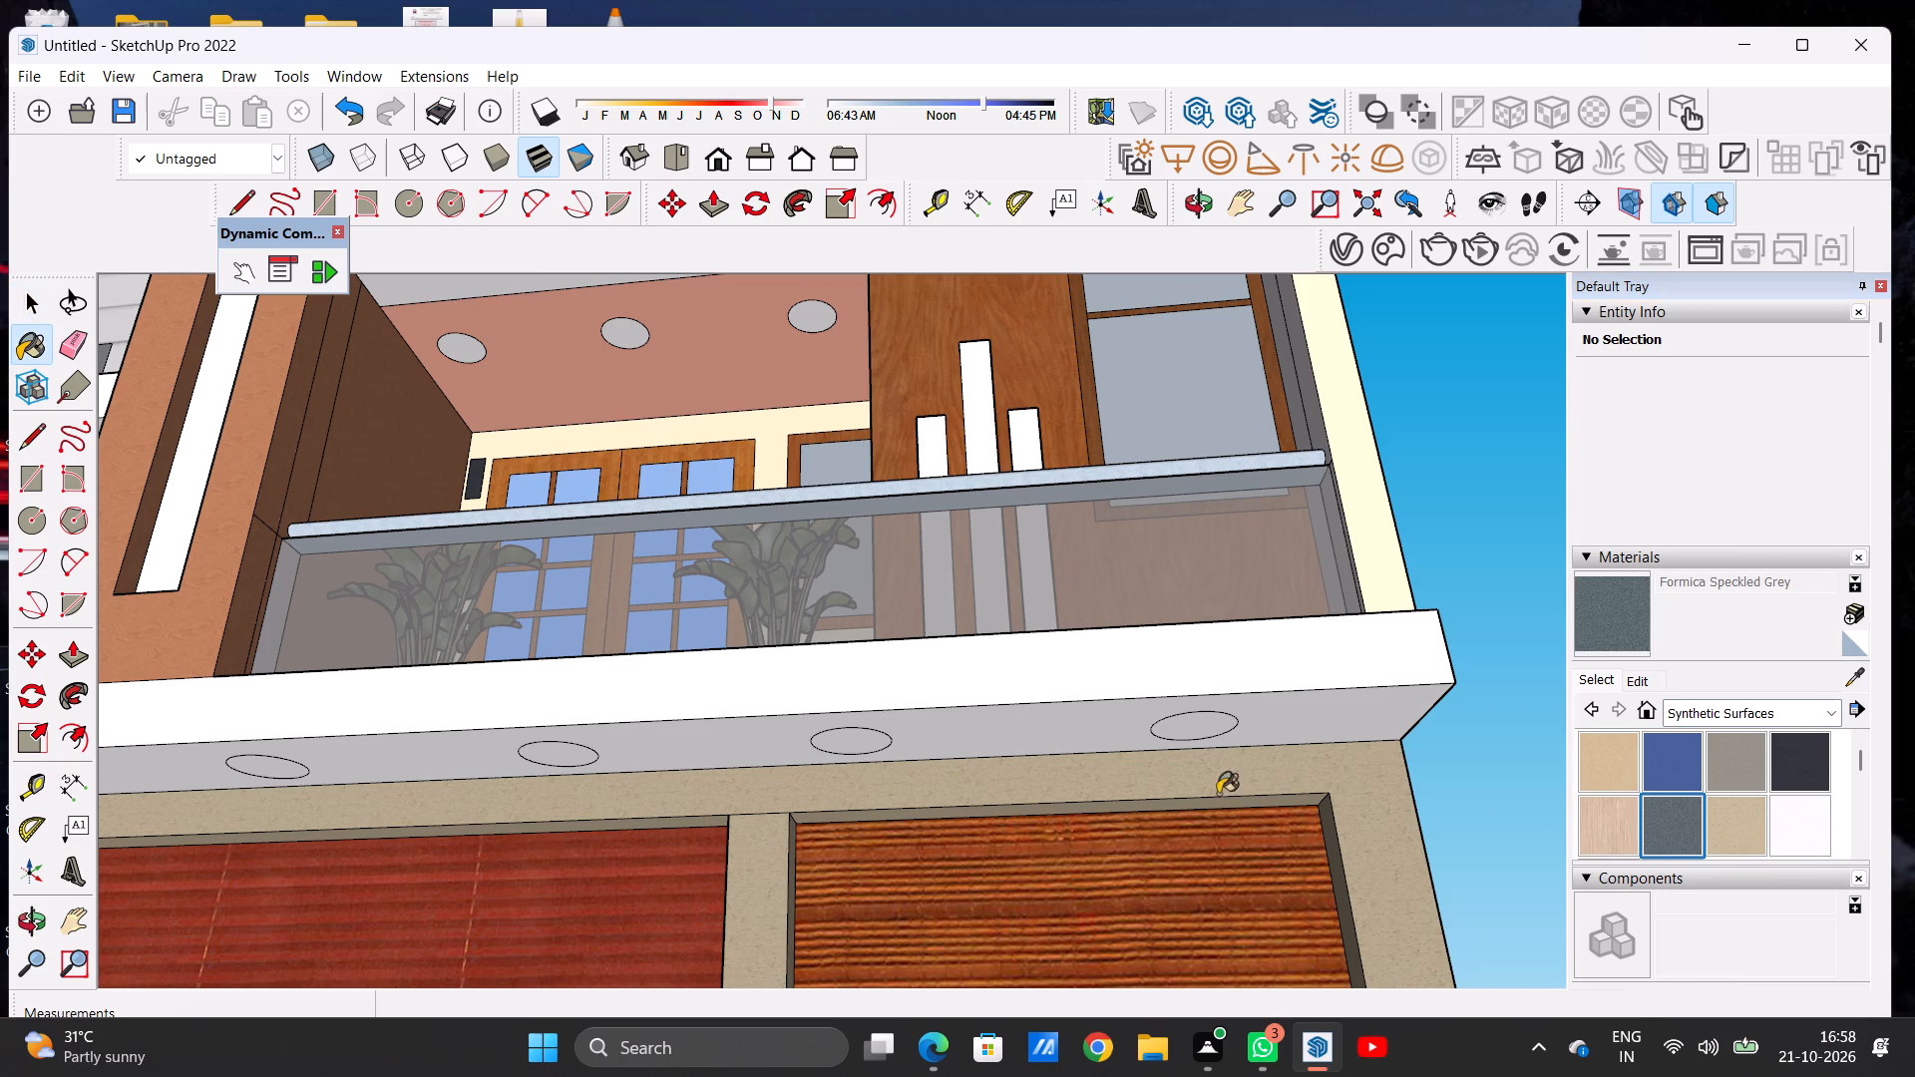
left_click(1061, 737)
scroll(1096, 758, "down", 9)
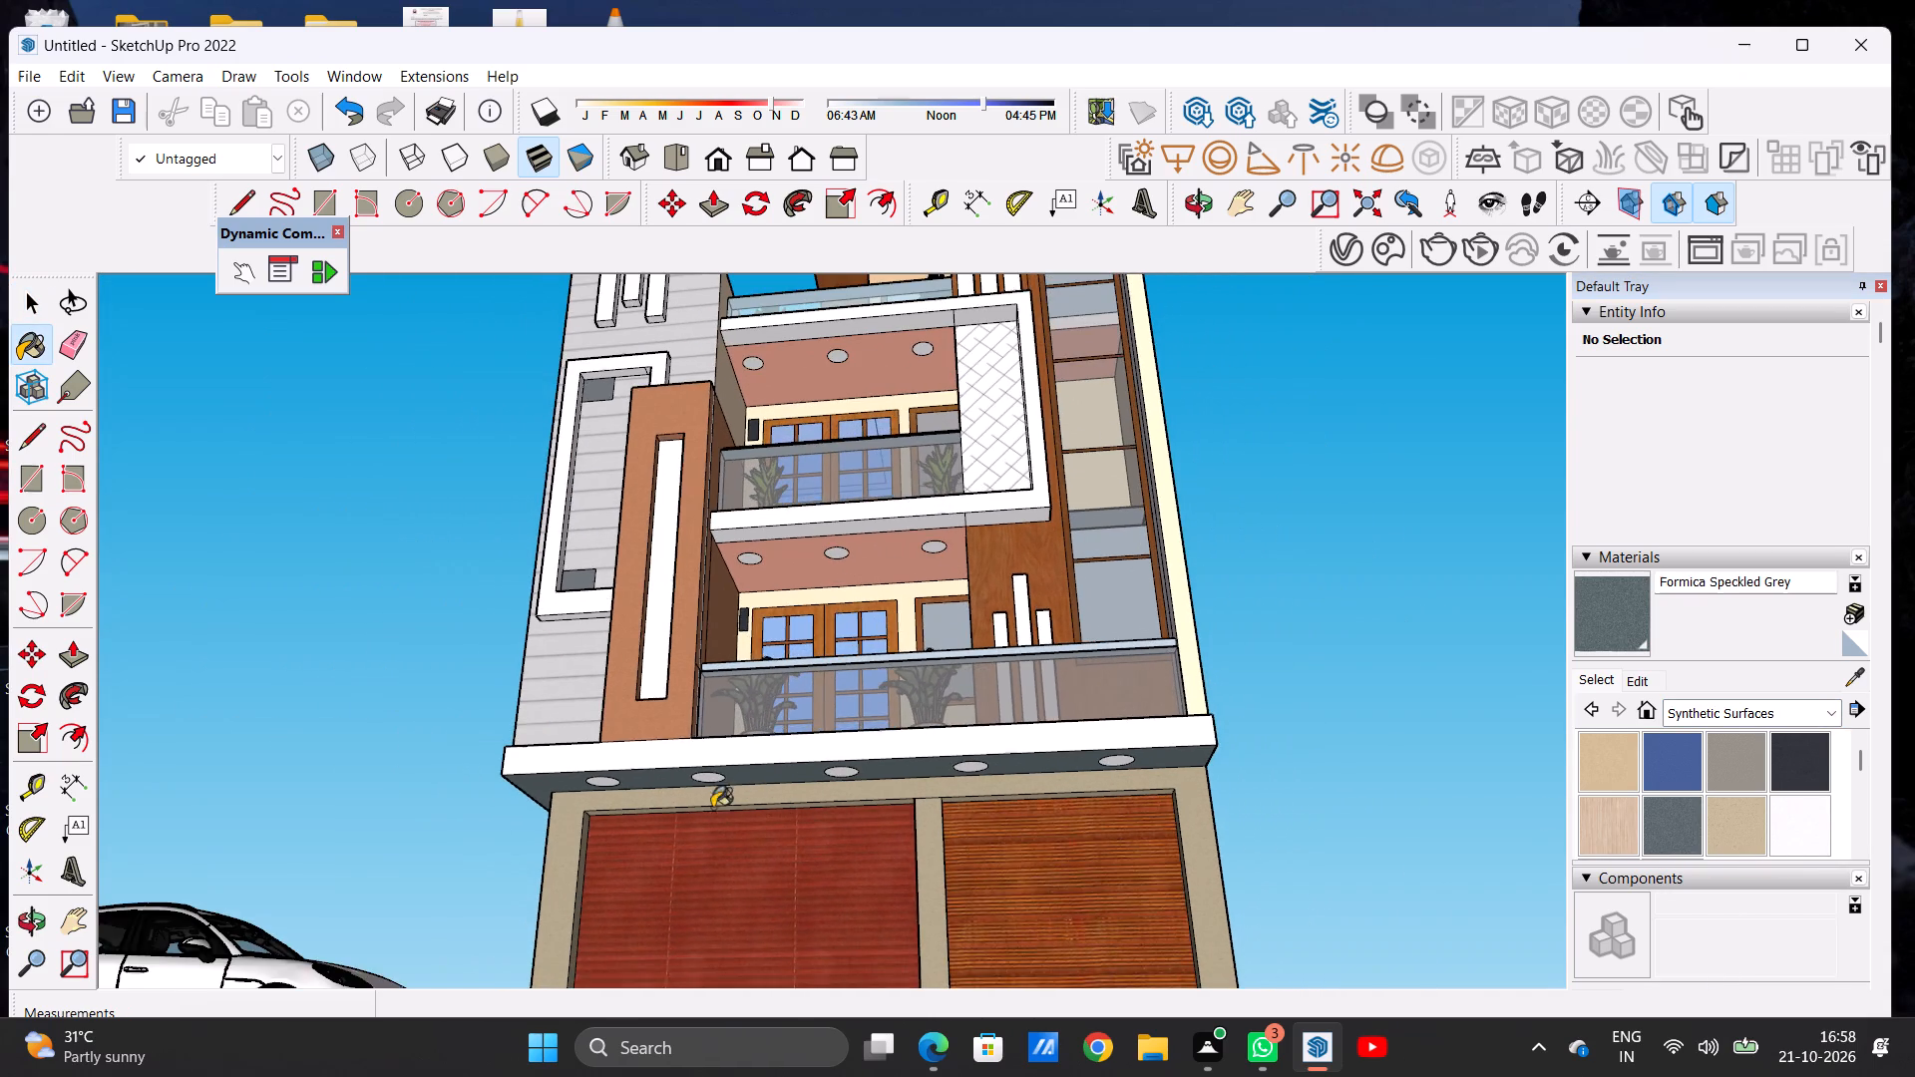
scroll(521, 811, "up", 11)
scroll(655, 811, "up", 9)
scroll(679, 759, "down", 1)
scroll(679, 759, "up", 1)
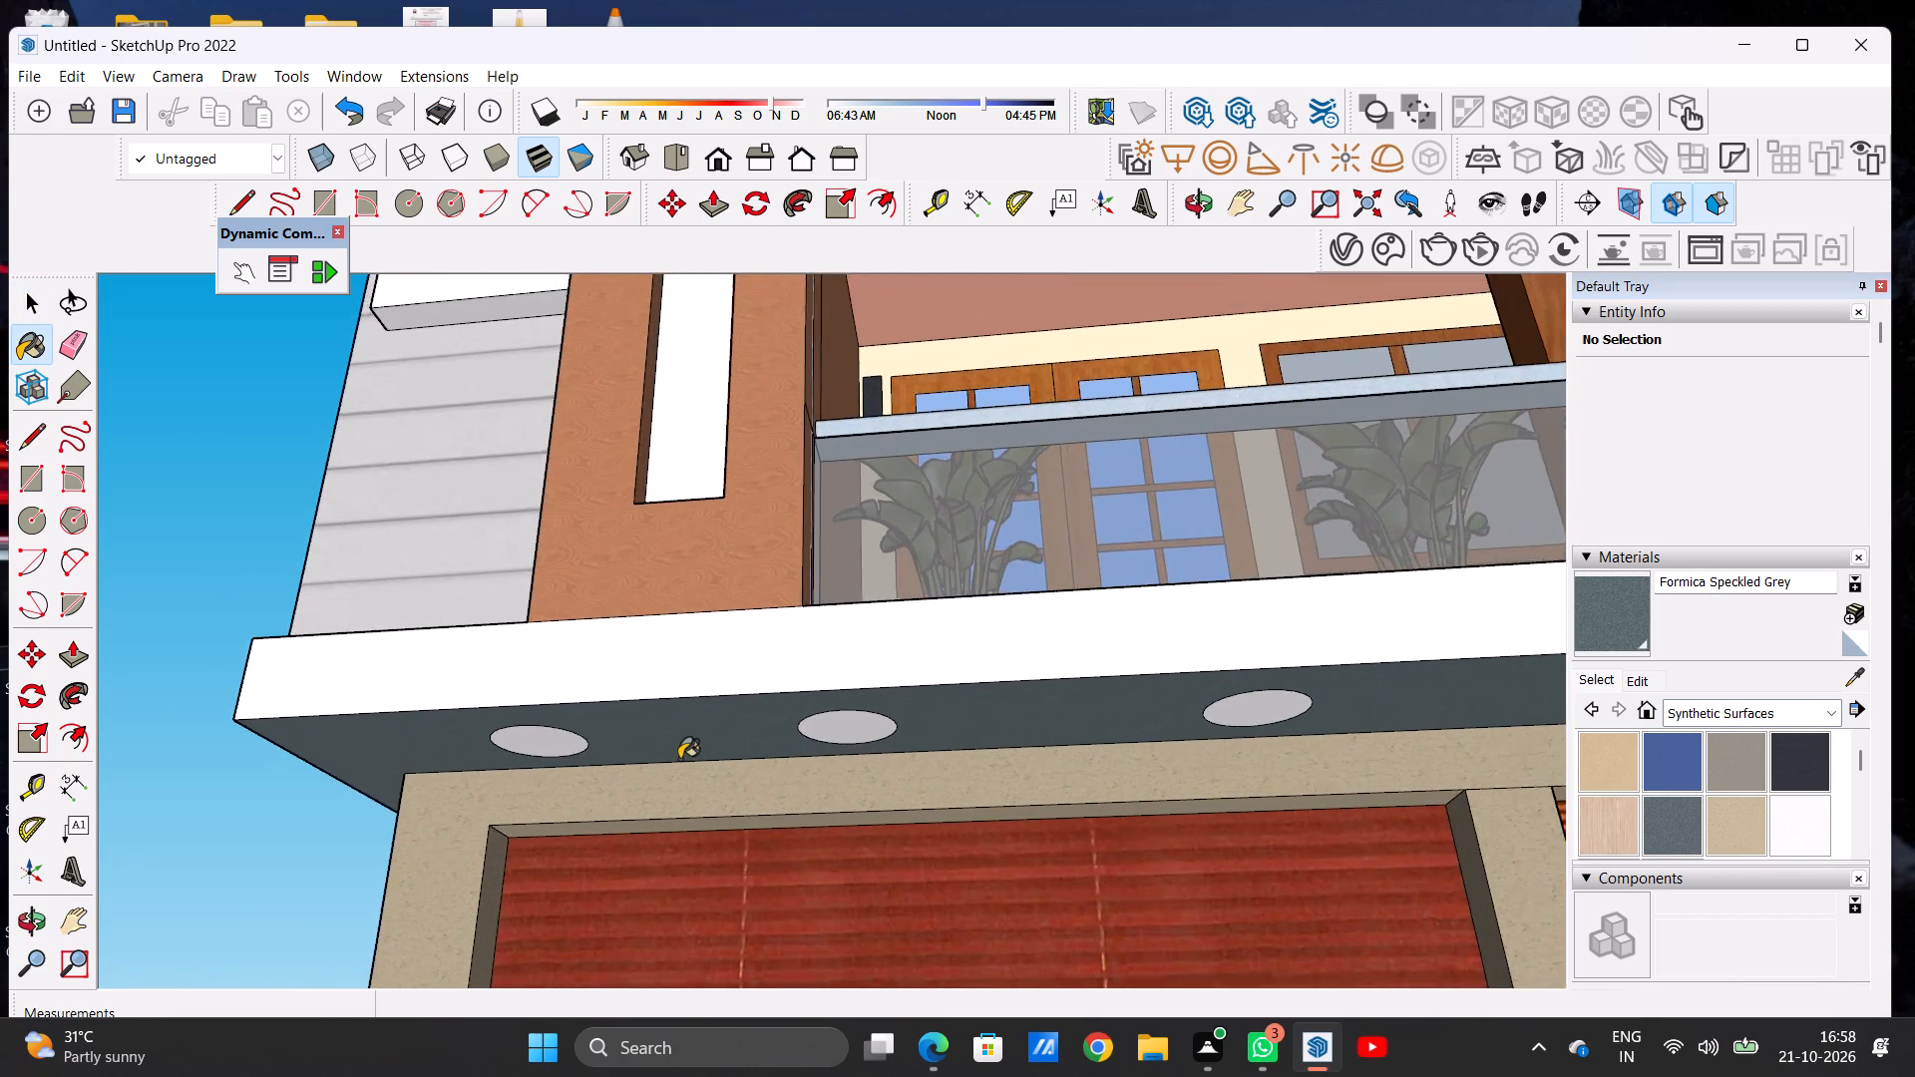
scroll(679, 759, "up", 2)
key("space")
Review the newly painted slab underside and the whole house front, including the car and entrance steps.
scroll(620, 681, "down", 7)
scroll(620, 681, "up", 1)
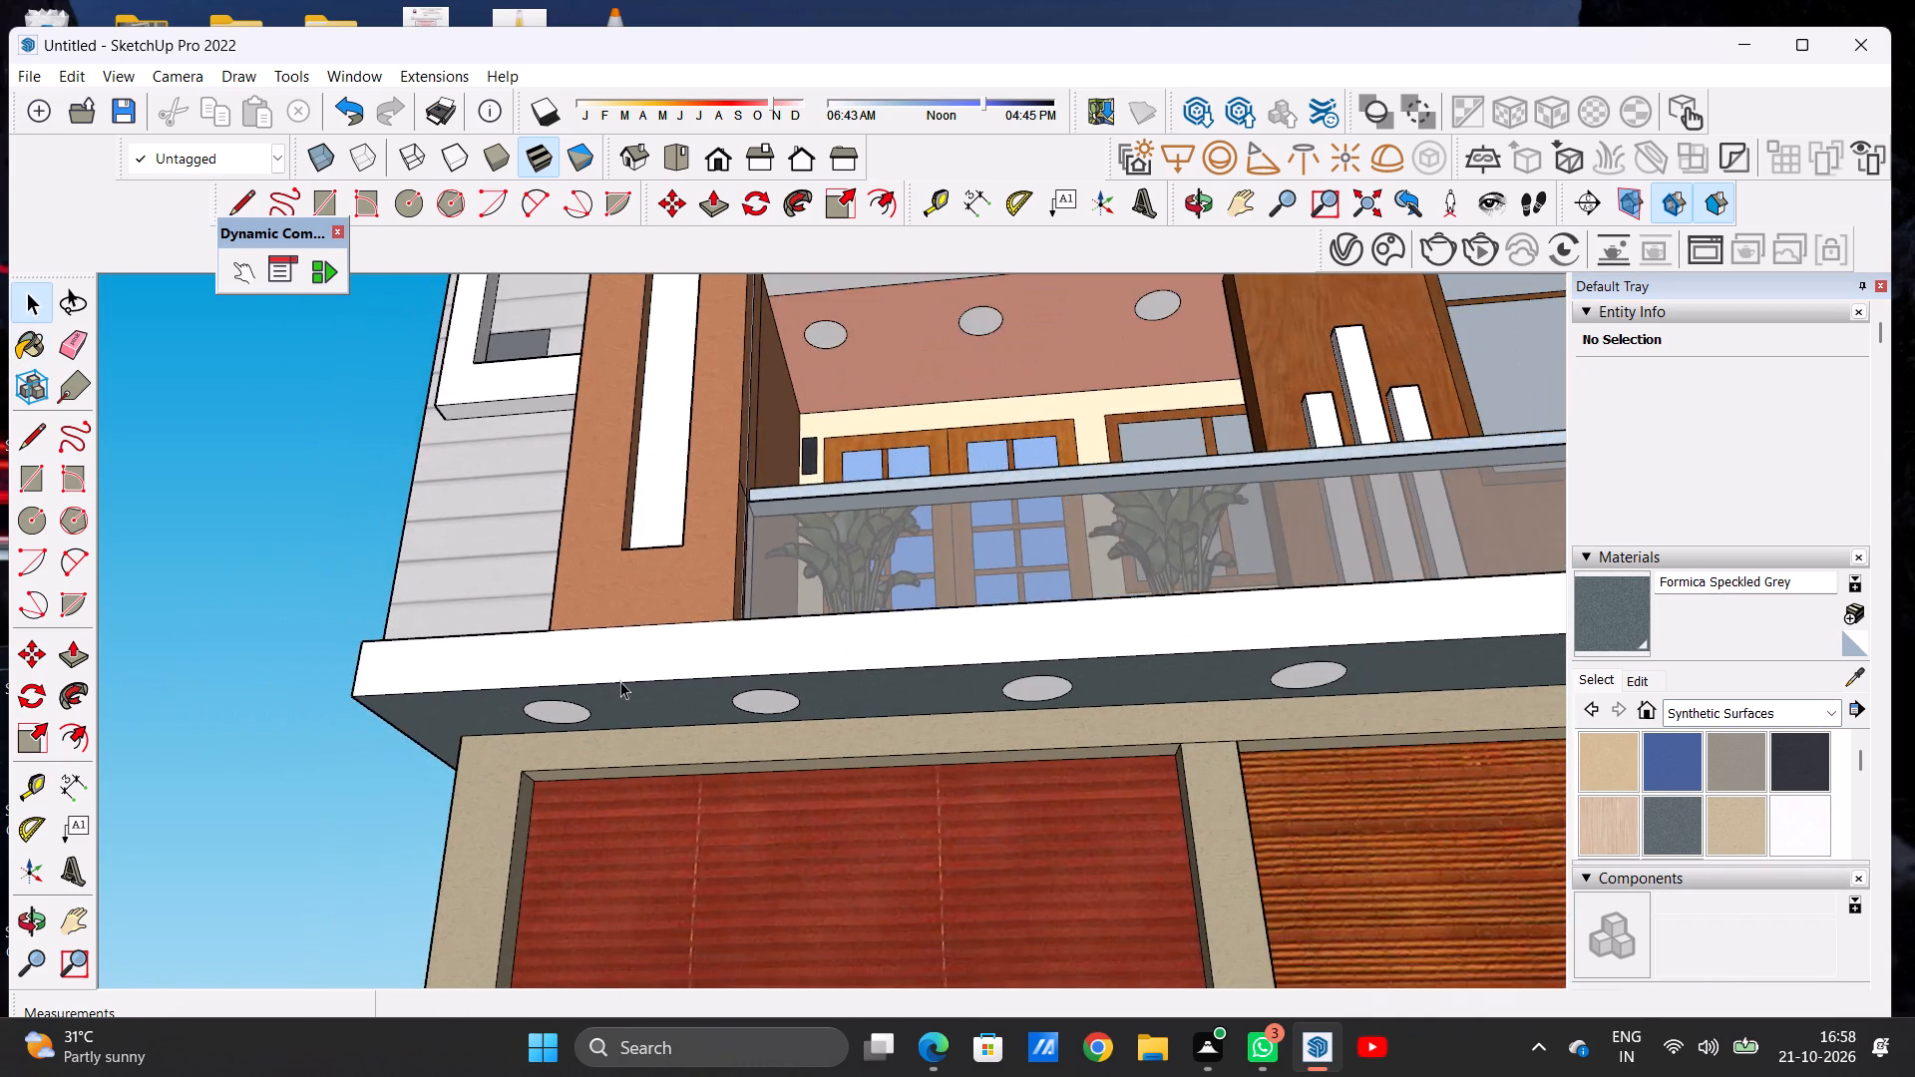
scroll(626, 666, "down", 8)
middle_click_drag(635, 663, 676, 939)
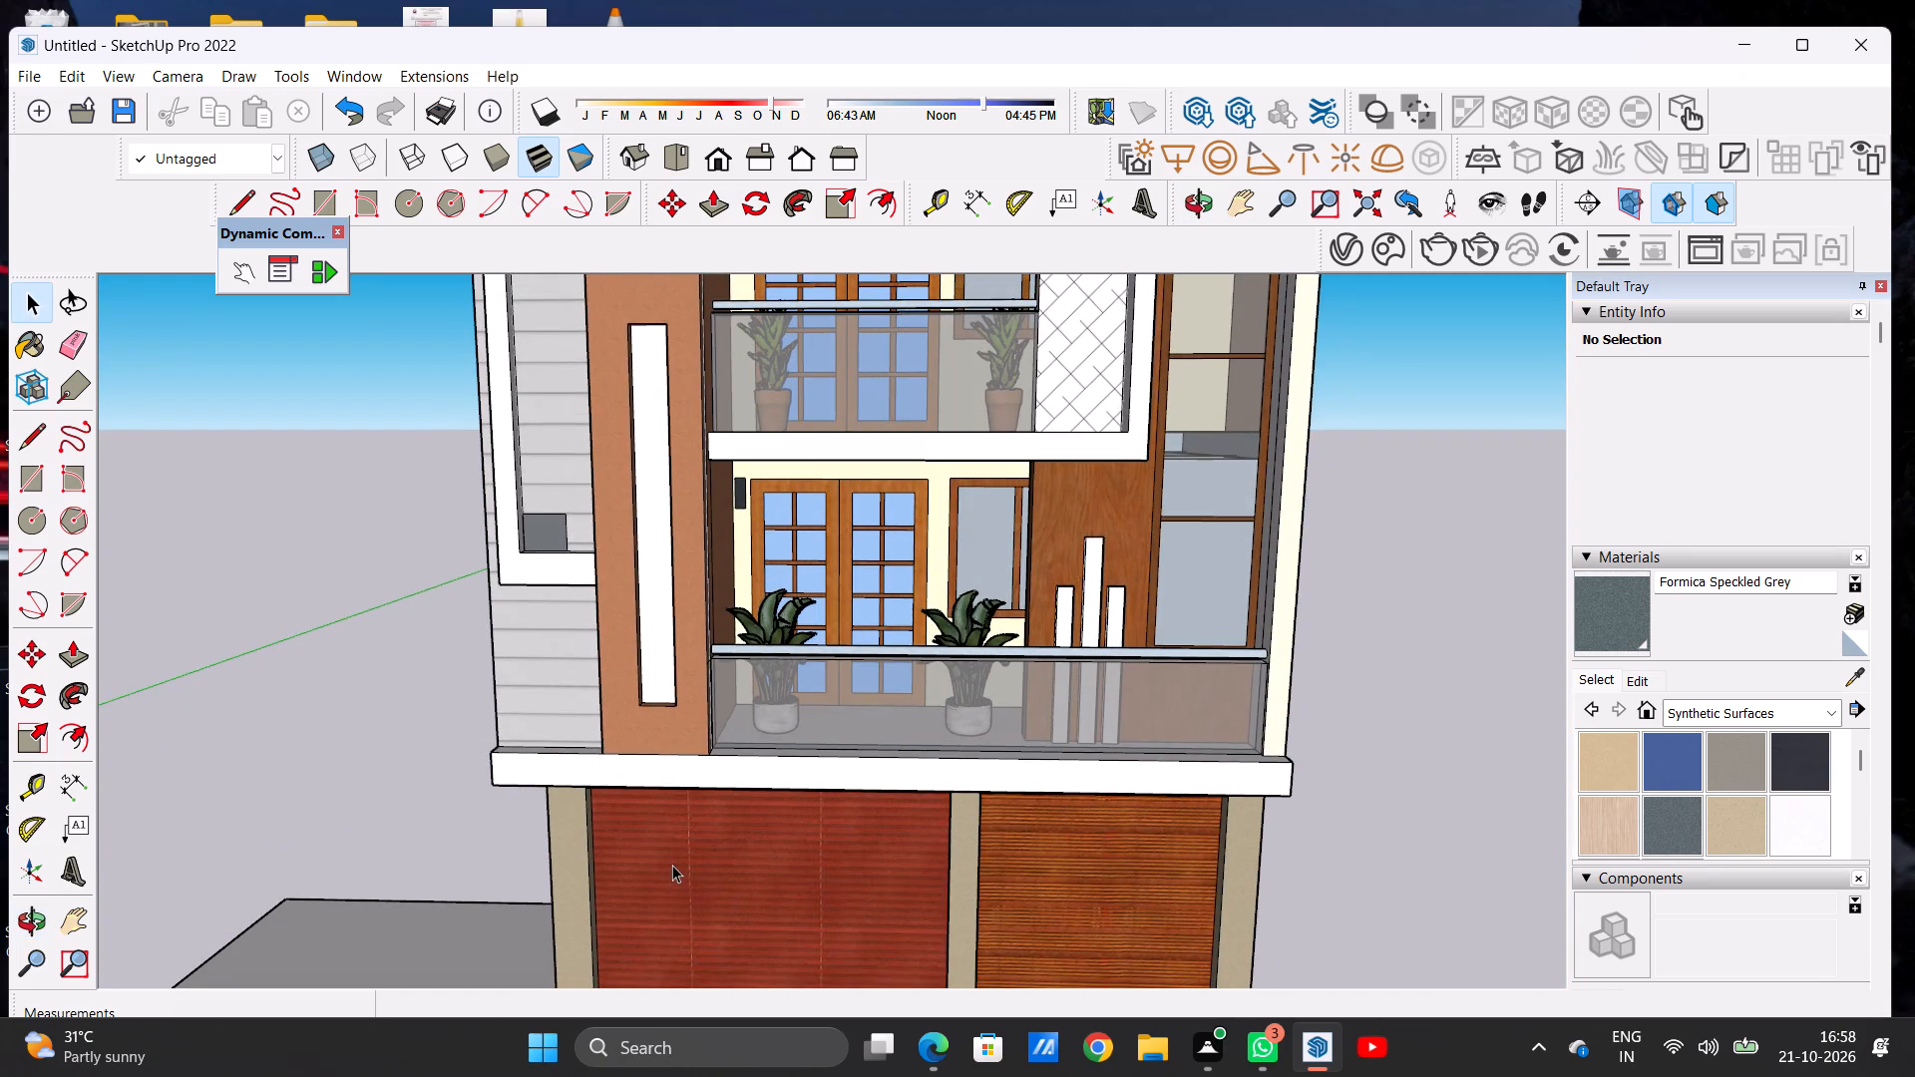
scroll(675, 786, "down", 14)
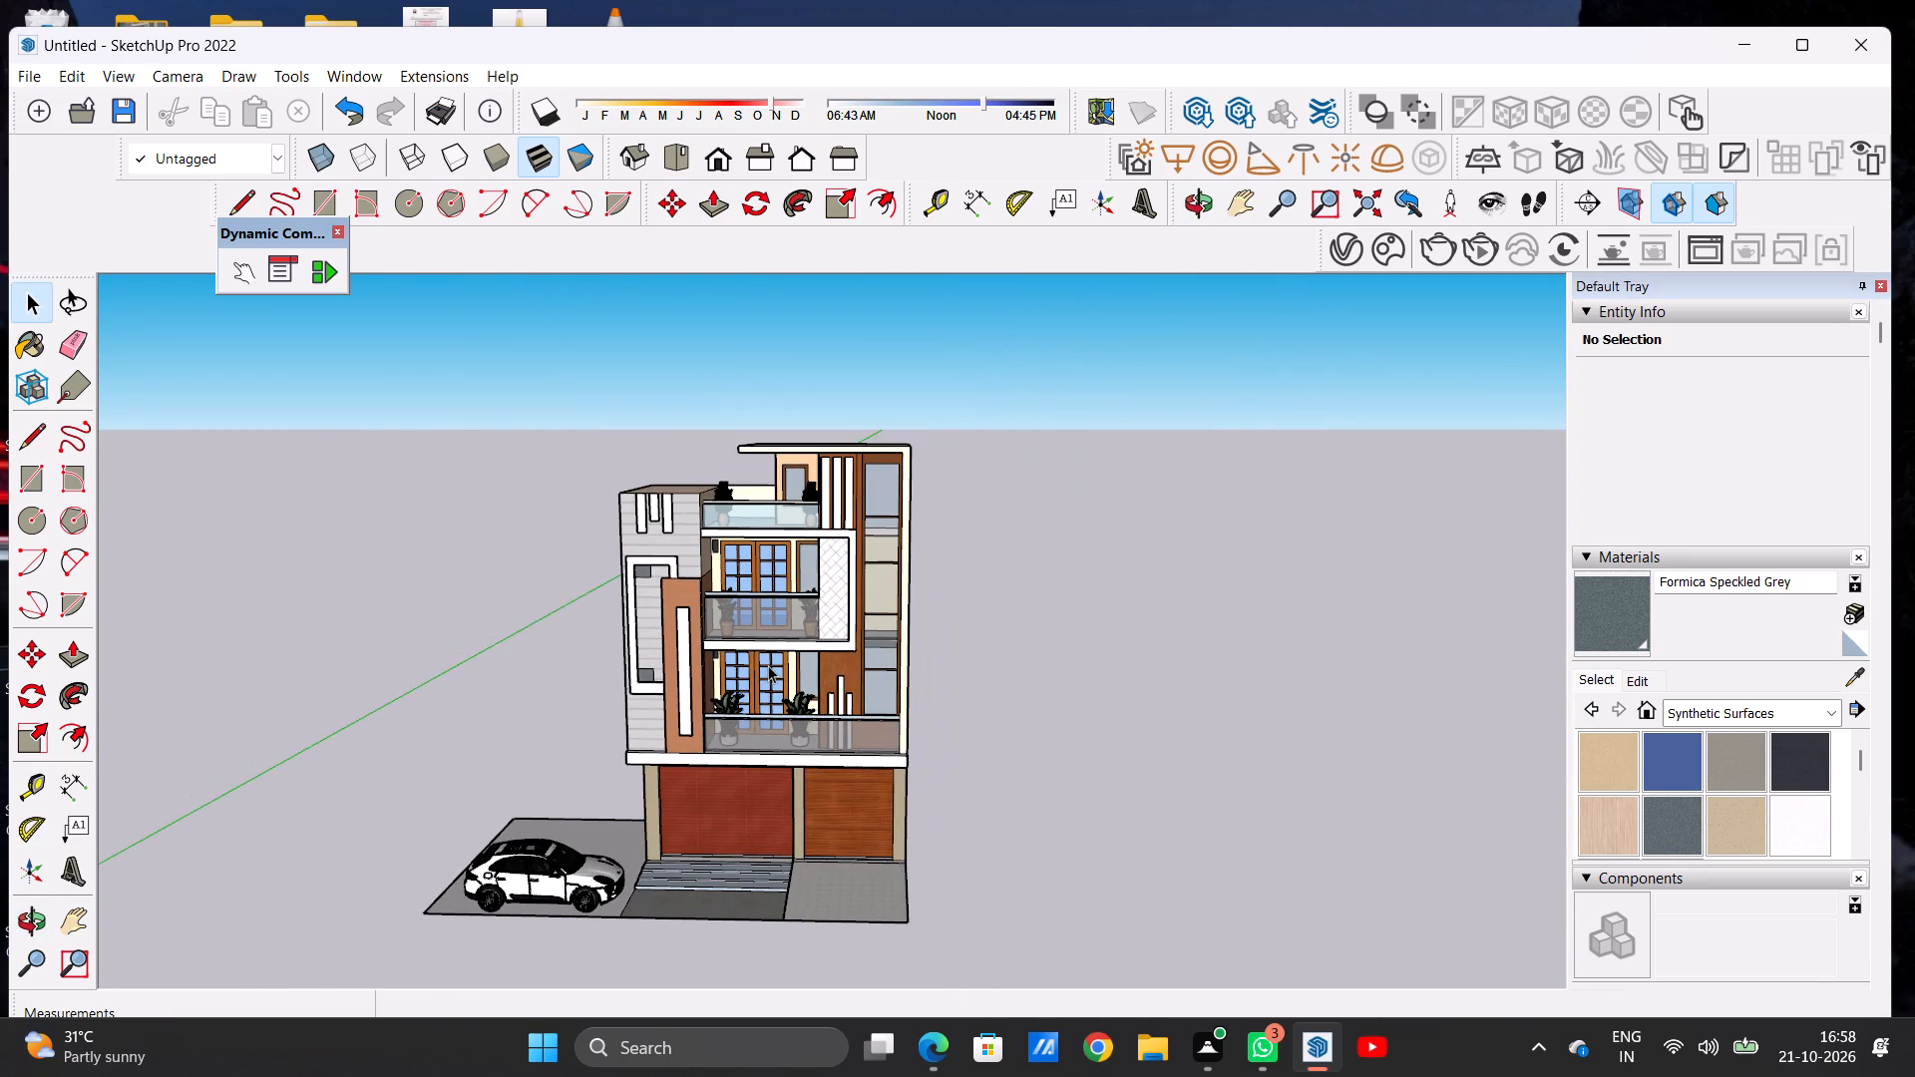
scroll(768, 665, "up", 6)
scroll(709, 716, "down", 5)
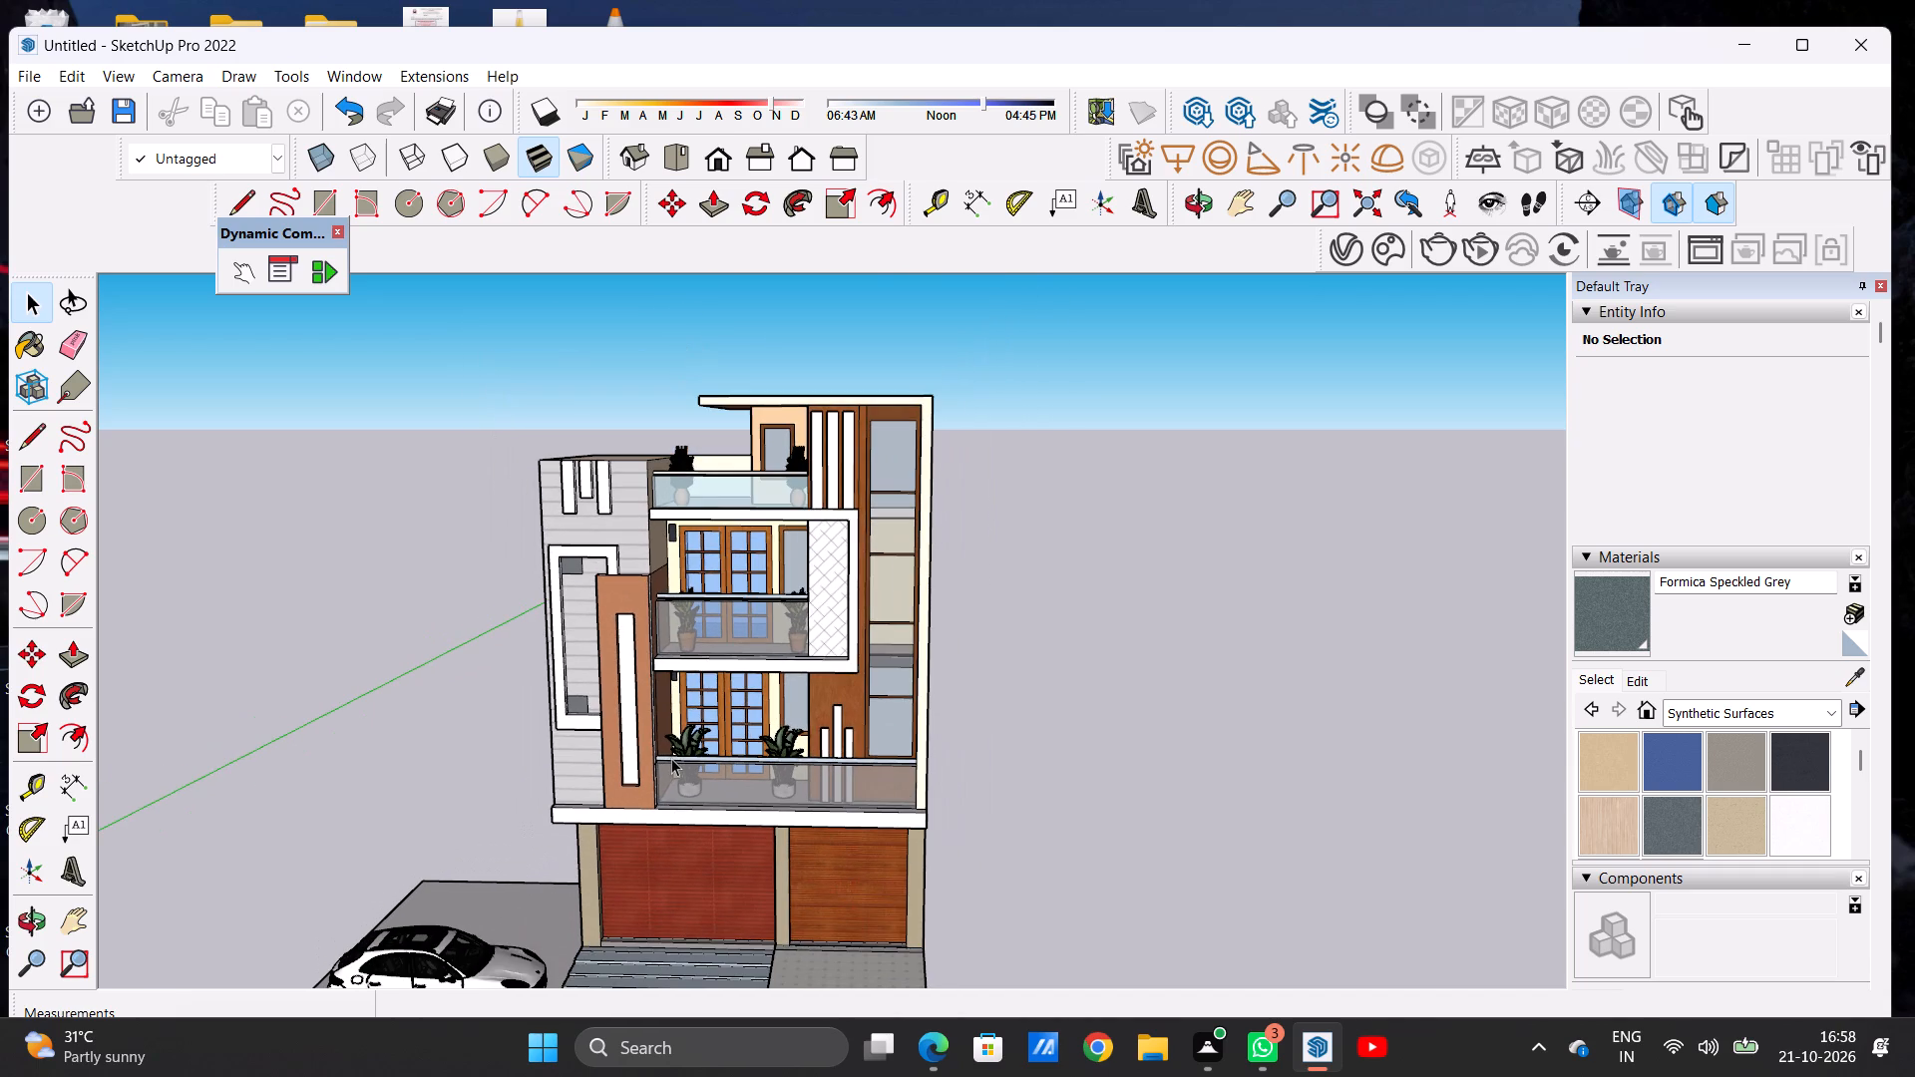
middle_click_drag(687, 758, 714, 751)
scroll(716, 751, "down", 6)
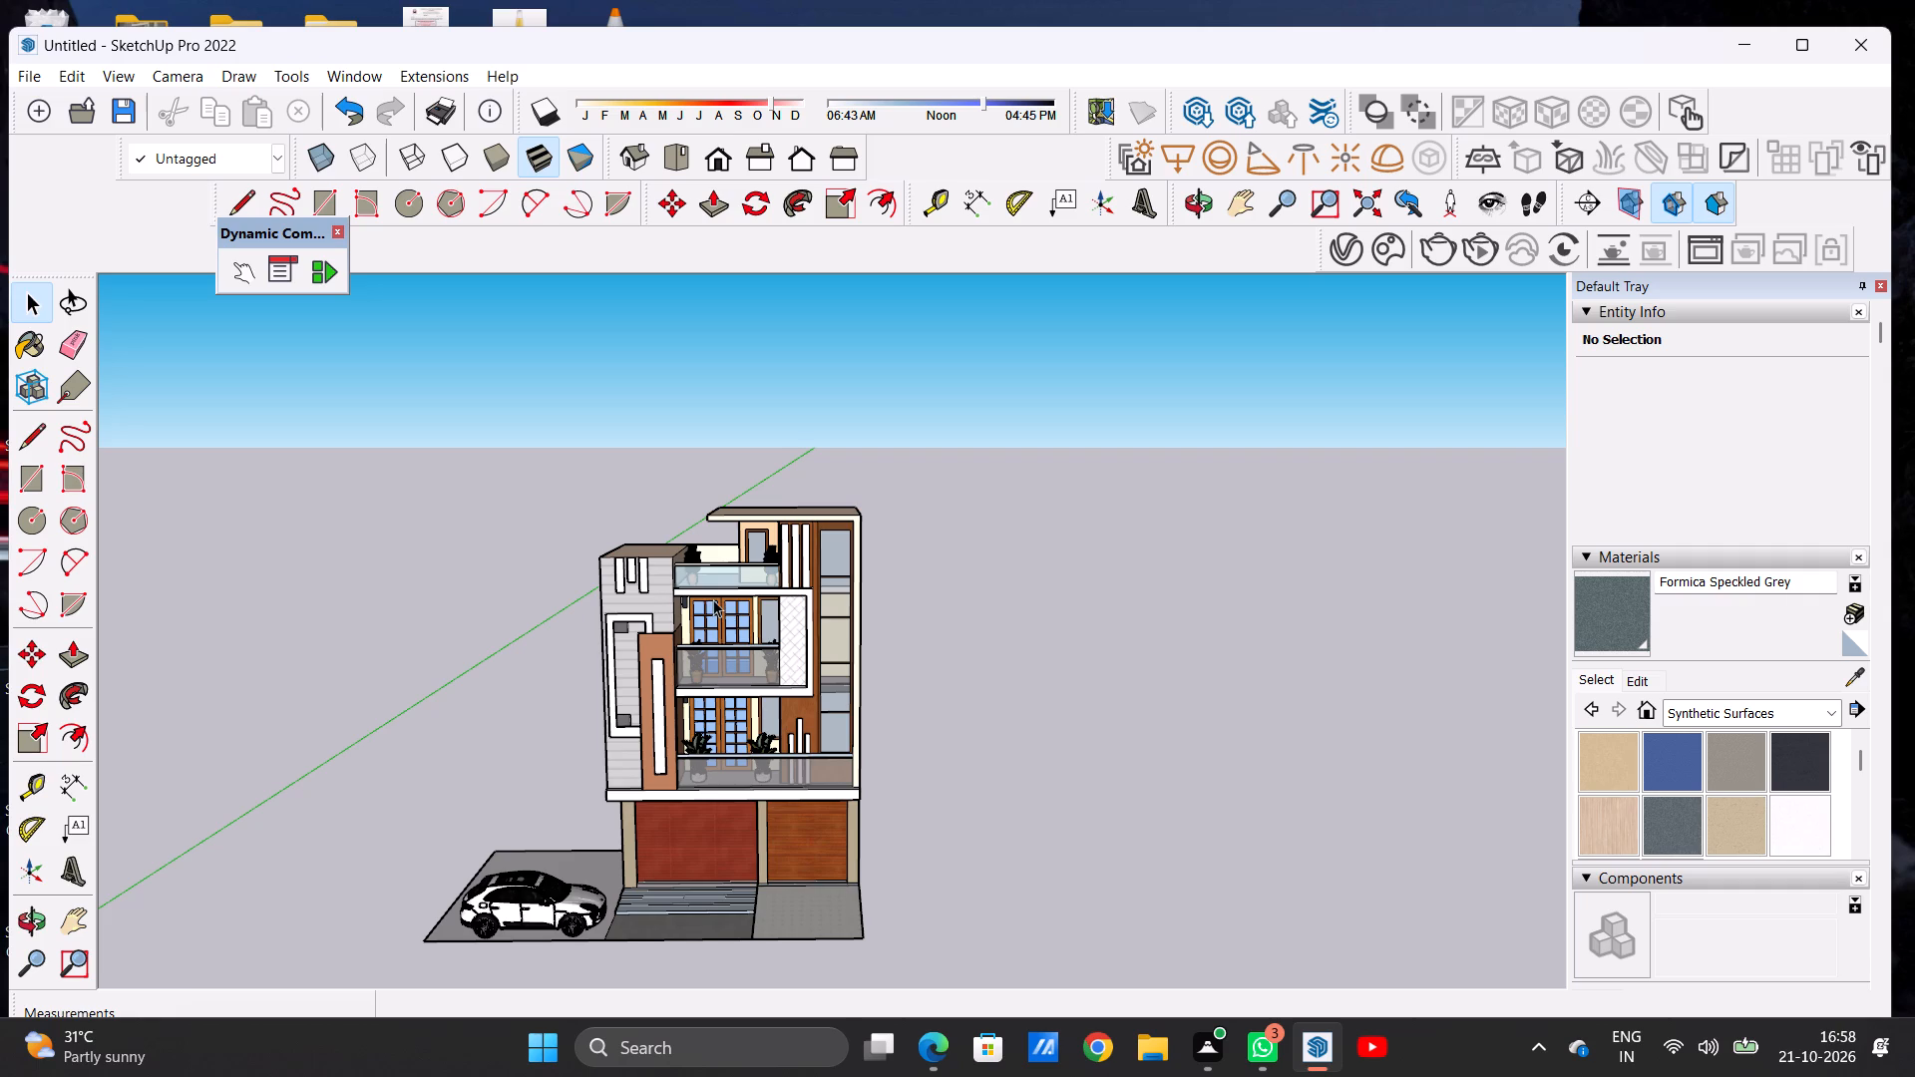
scroll(732, 555, "up", 7)
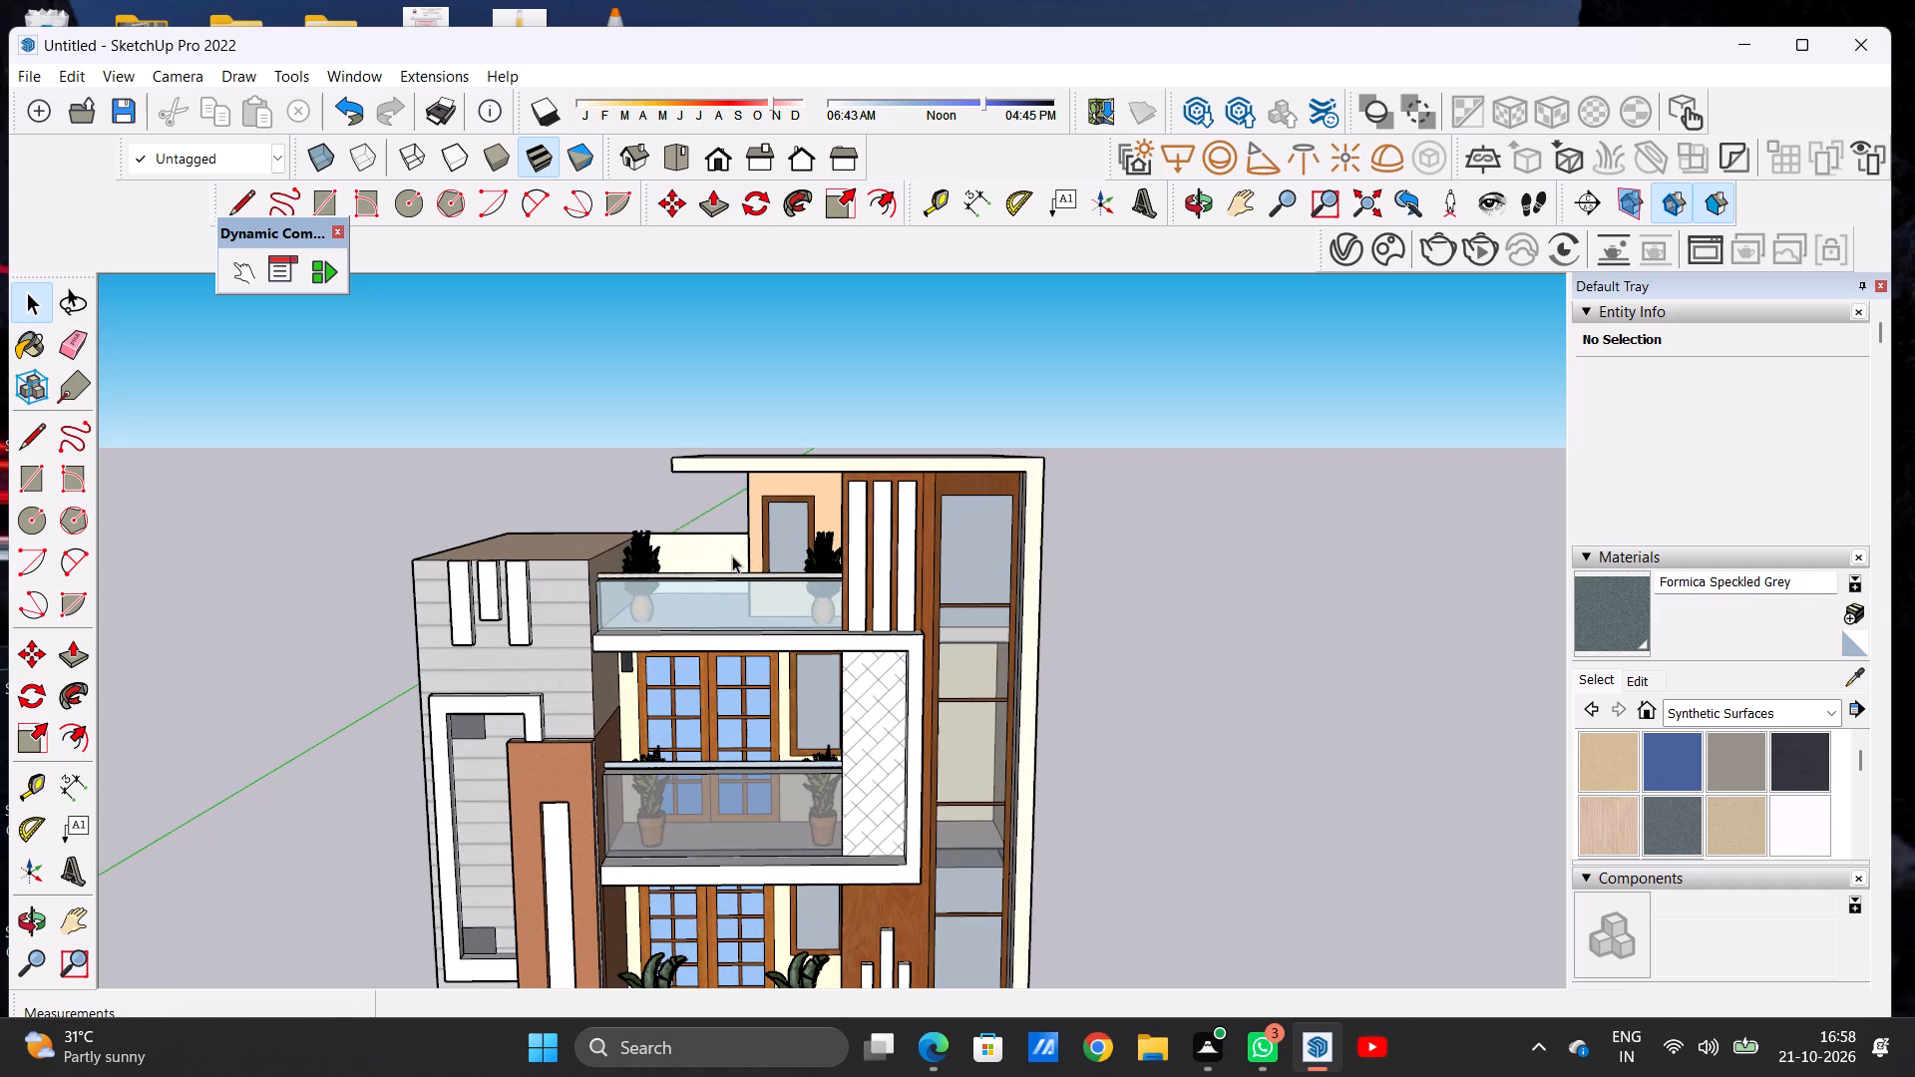
Examine the top balcony from above and its potted plant up close from several angles.
middle_click_drag(730, 561, 1075, 635)
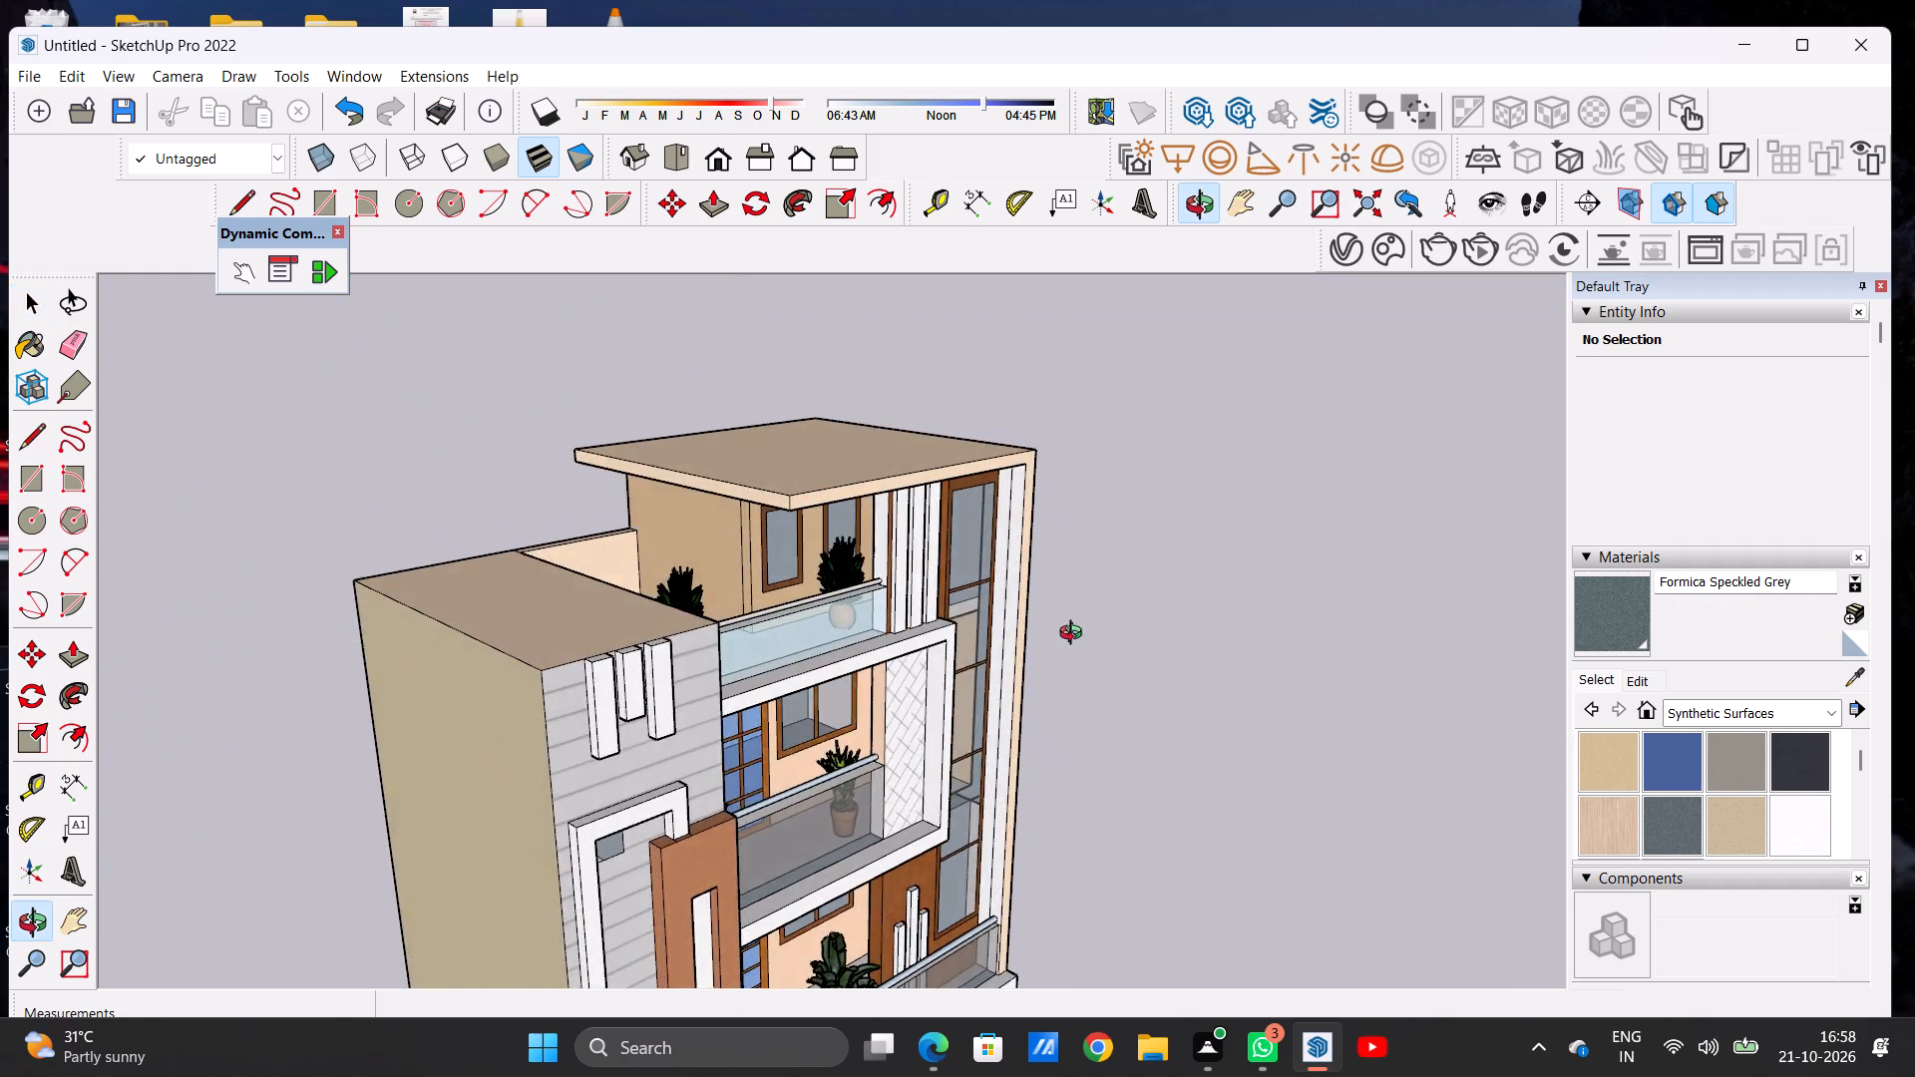
middle_click_drag(1075, 635, 720, 651)
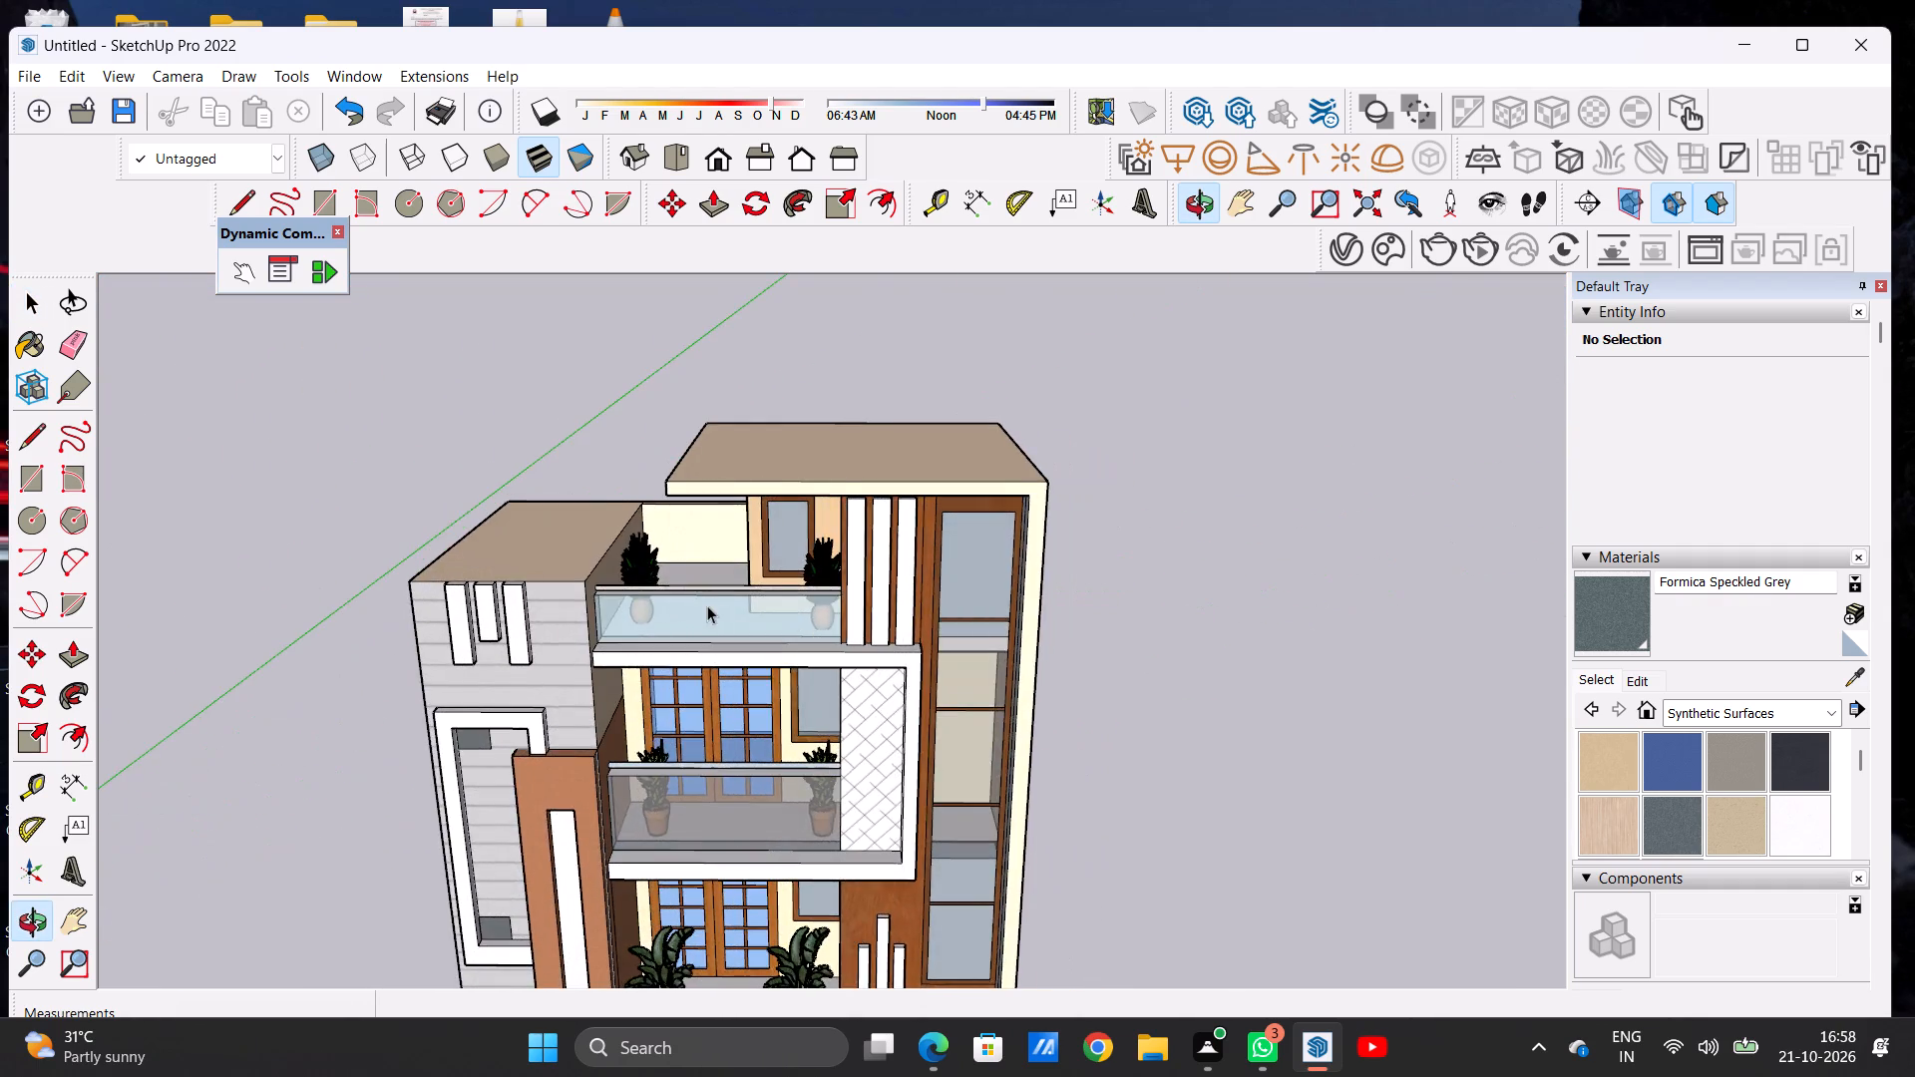
scroll(619, 533, "up", 7)
scroll(669, 588, "up", 20)
scroll(669, 588, "up", 3)
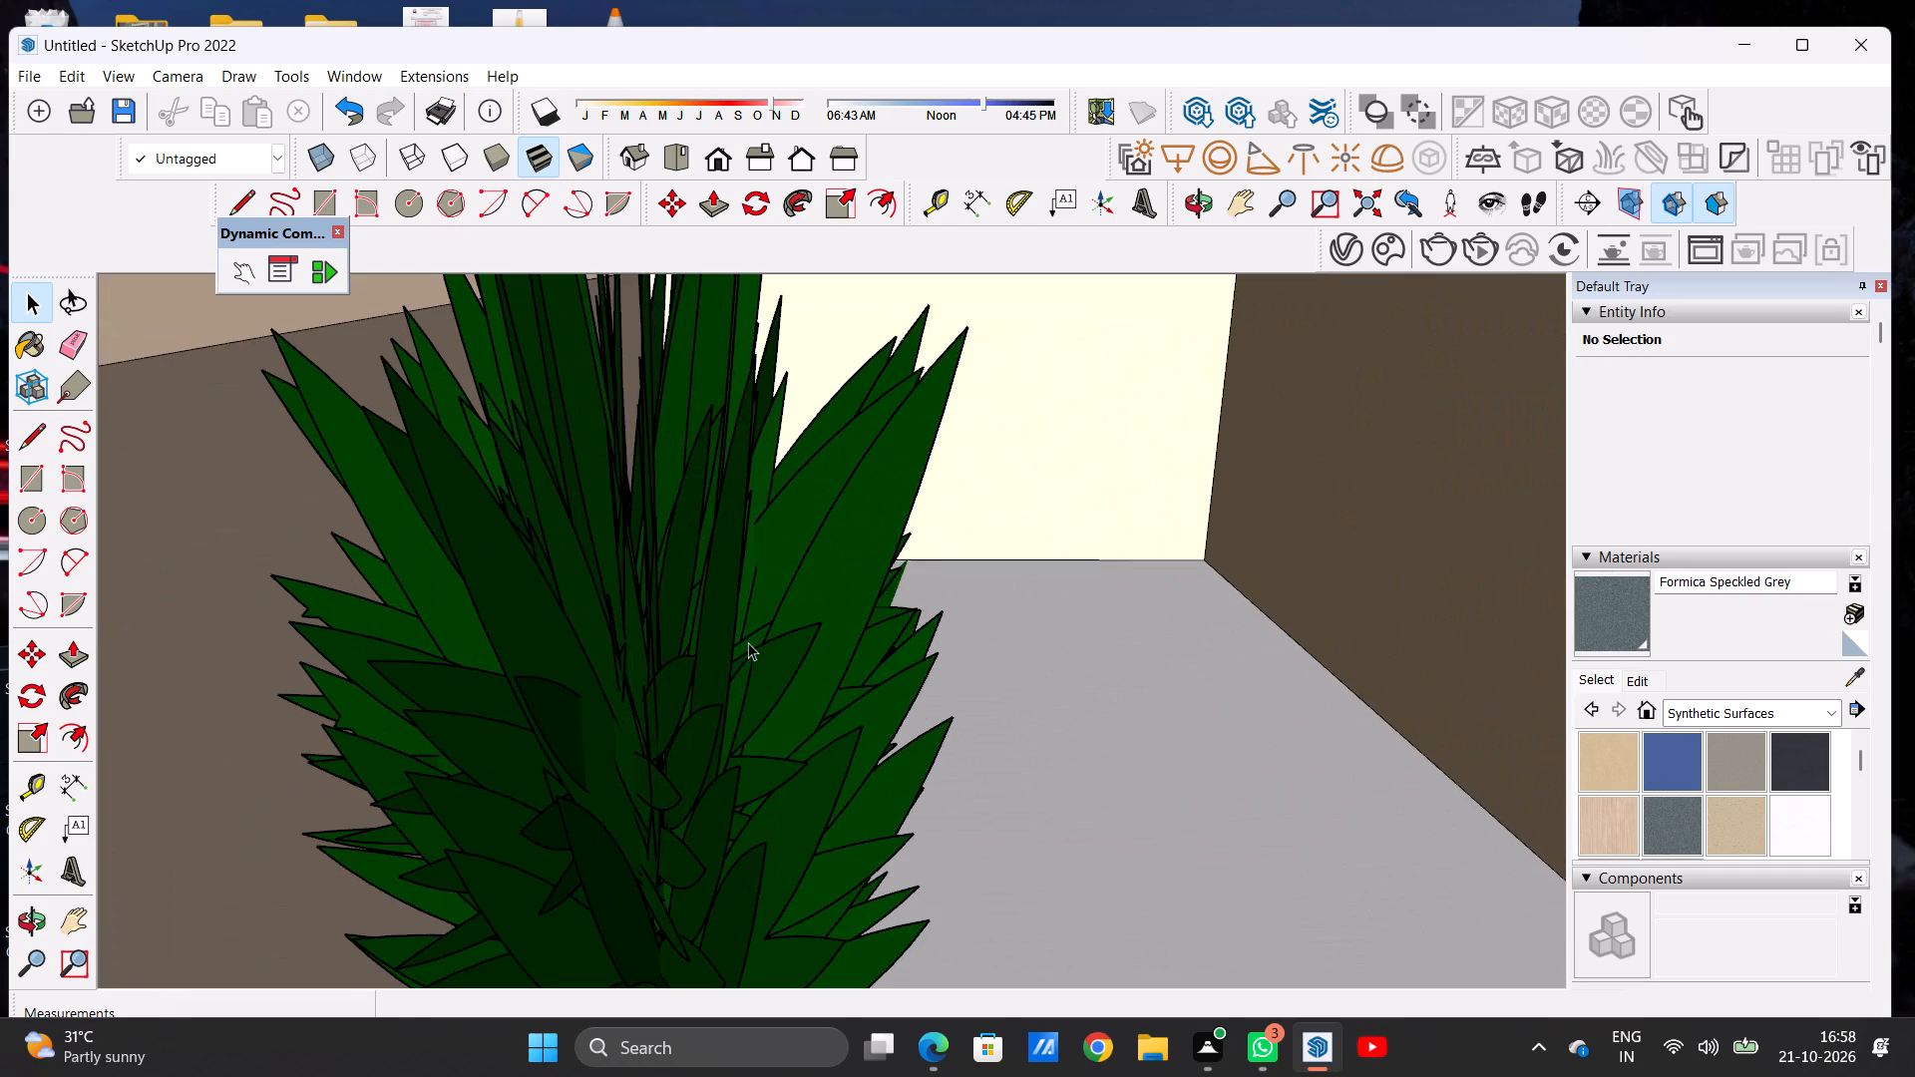
middle_click_drag(748, 642, 147, 620)
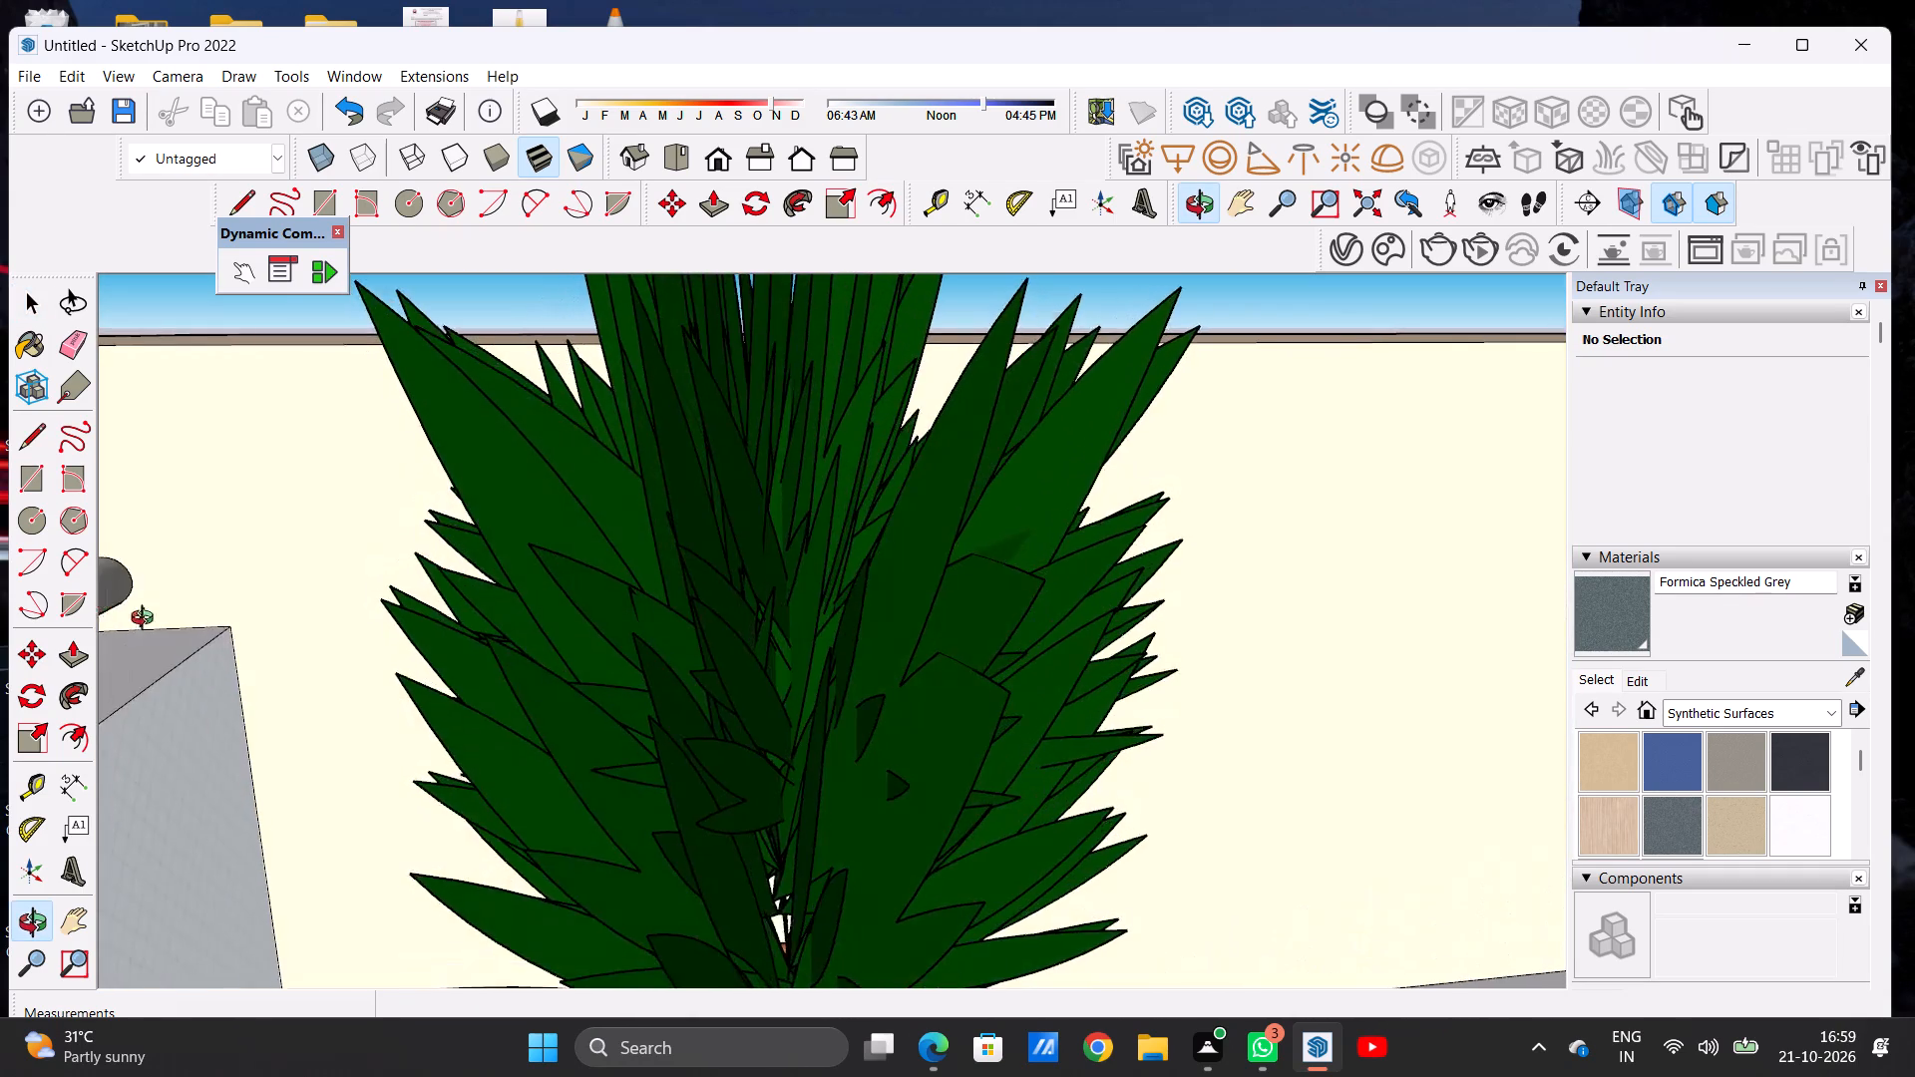
middle_click_drag(147, 620, 739, 624)
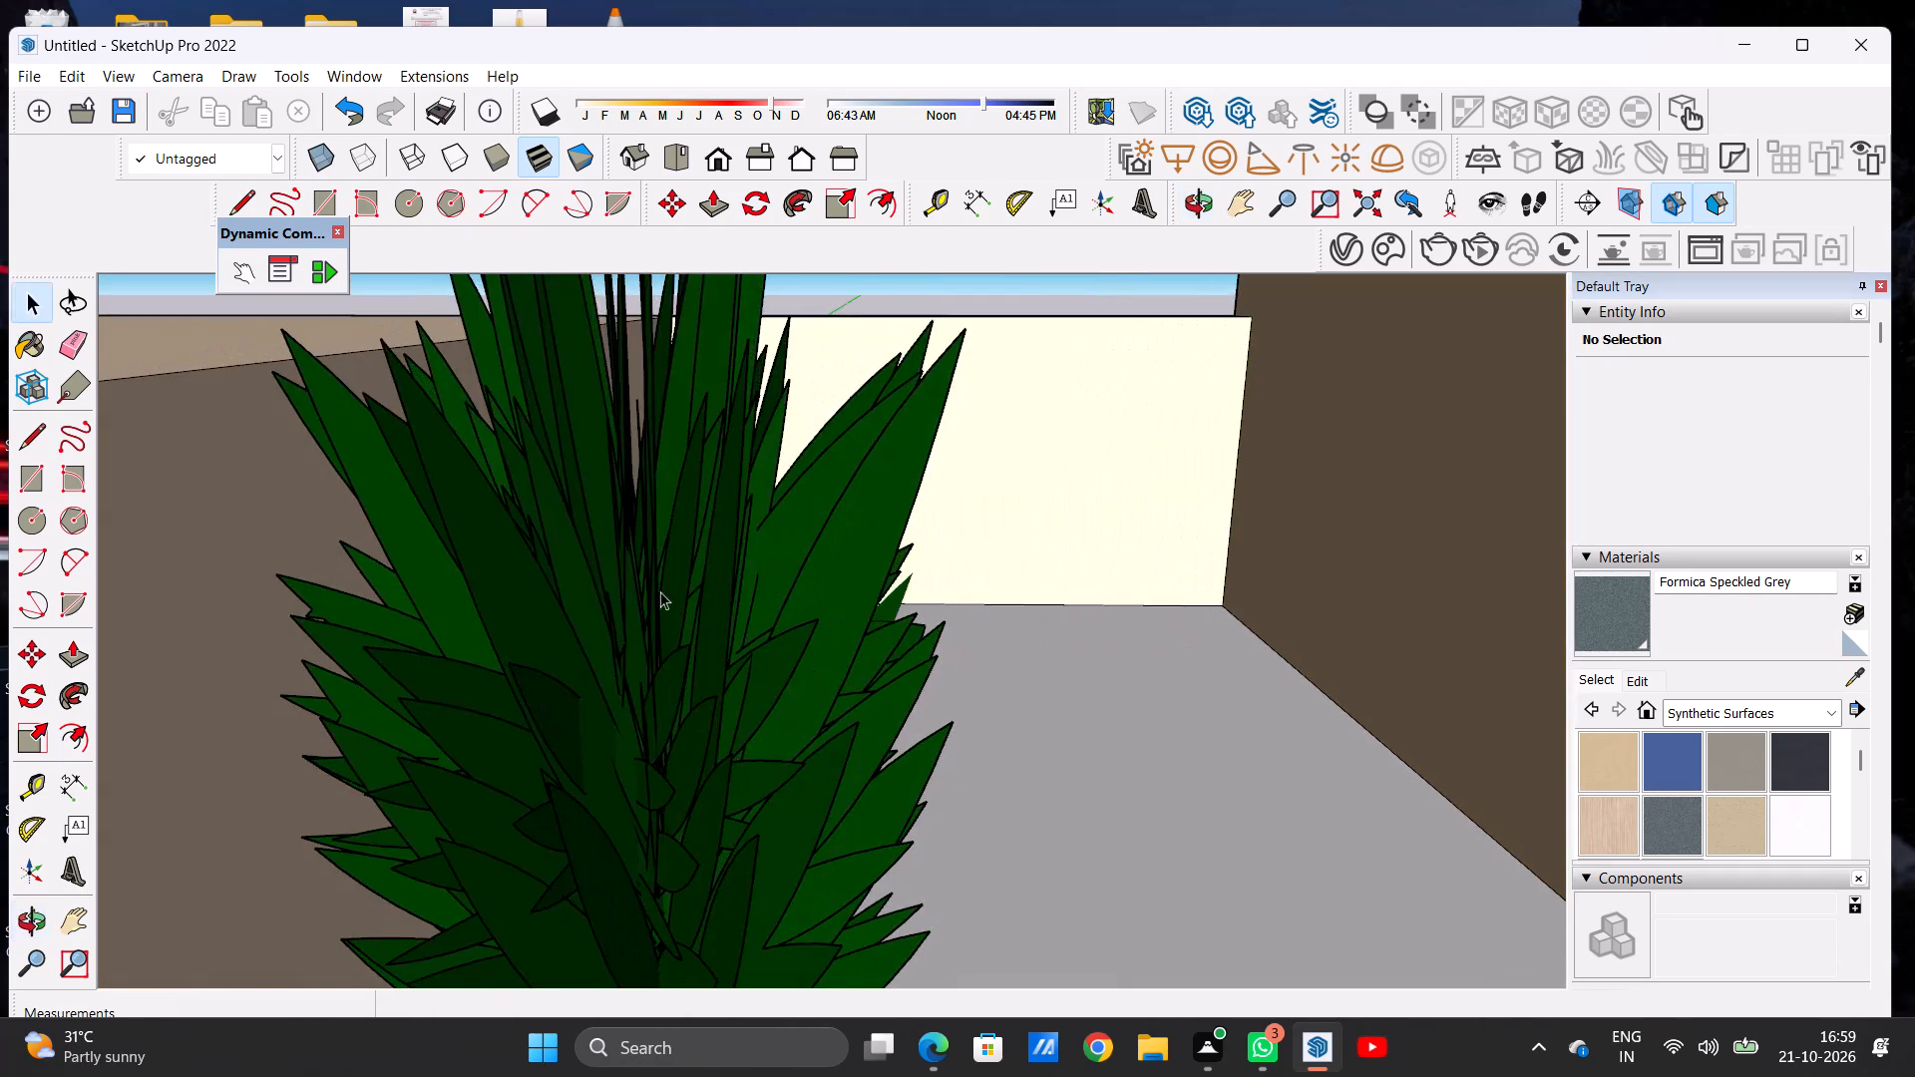
scroll(513, 557, "down", 20)
scroll(513, 557, "down", 18)
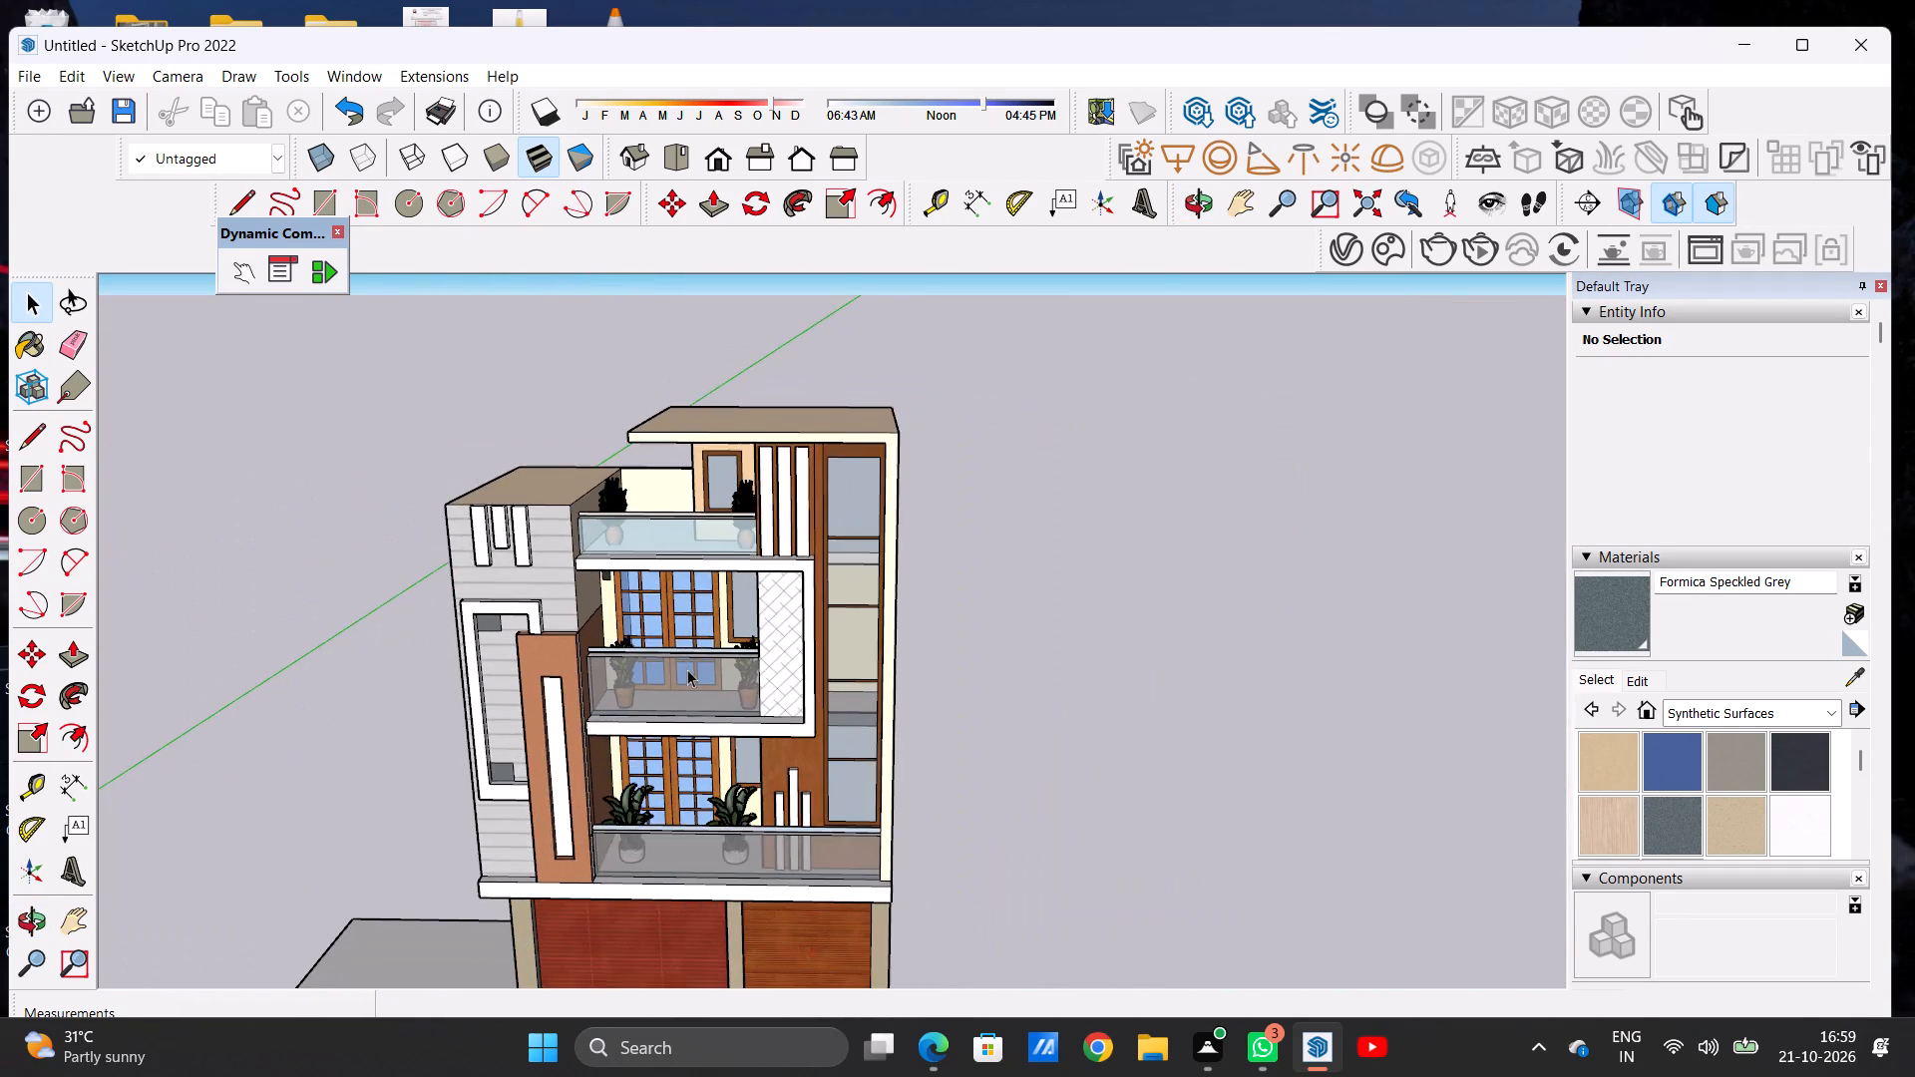
Examine the potted plant beside the doors on the middle balcony, checking its position behind the railing.
scroll(687, 669, "up", 15)
middle_click_drag(598, 613, 464, 748)
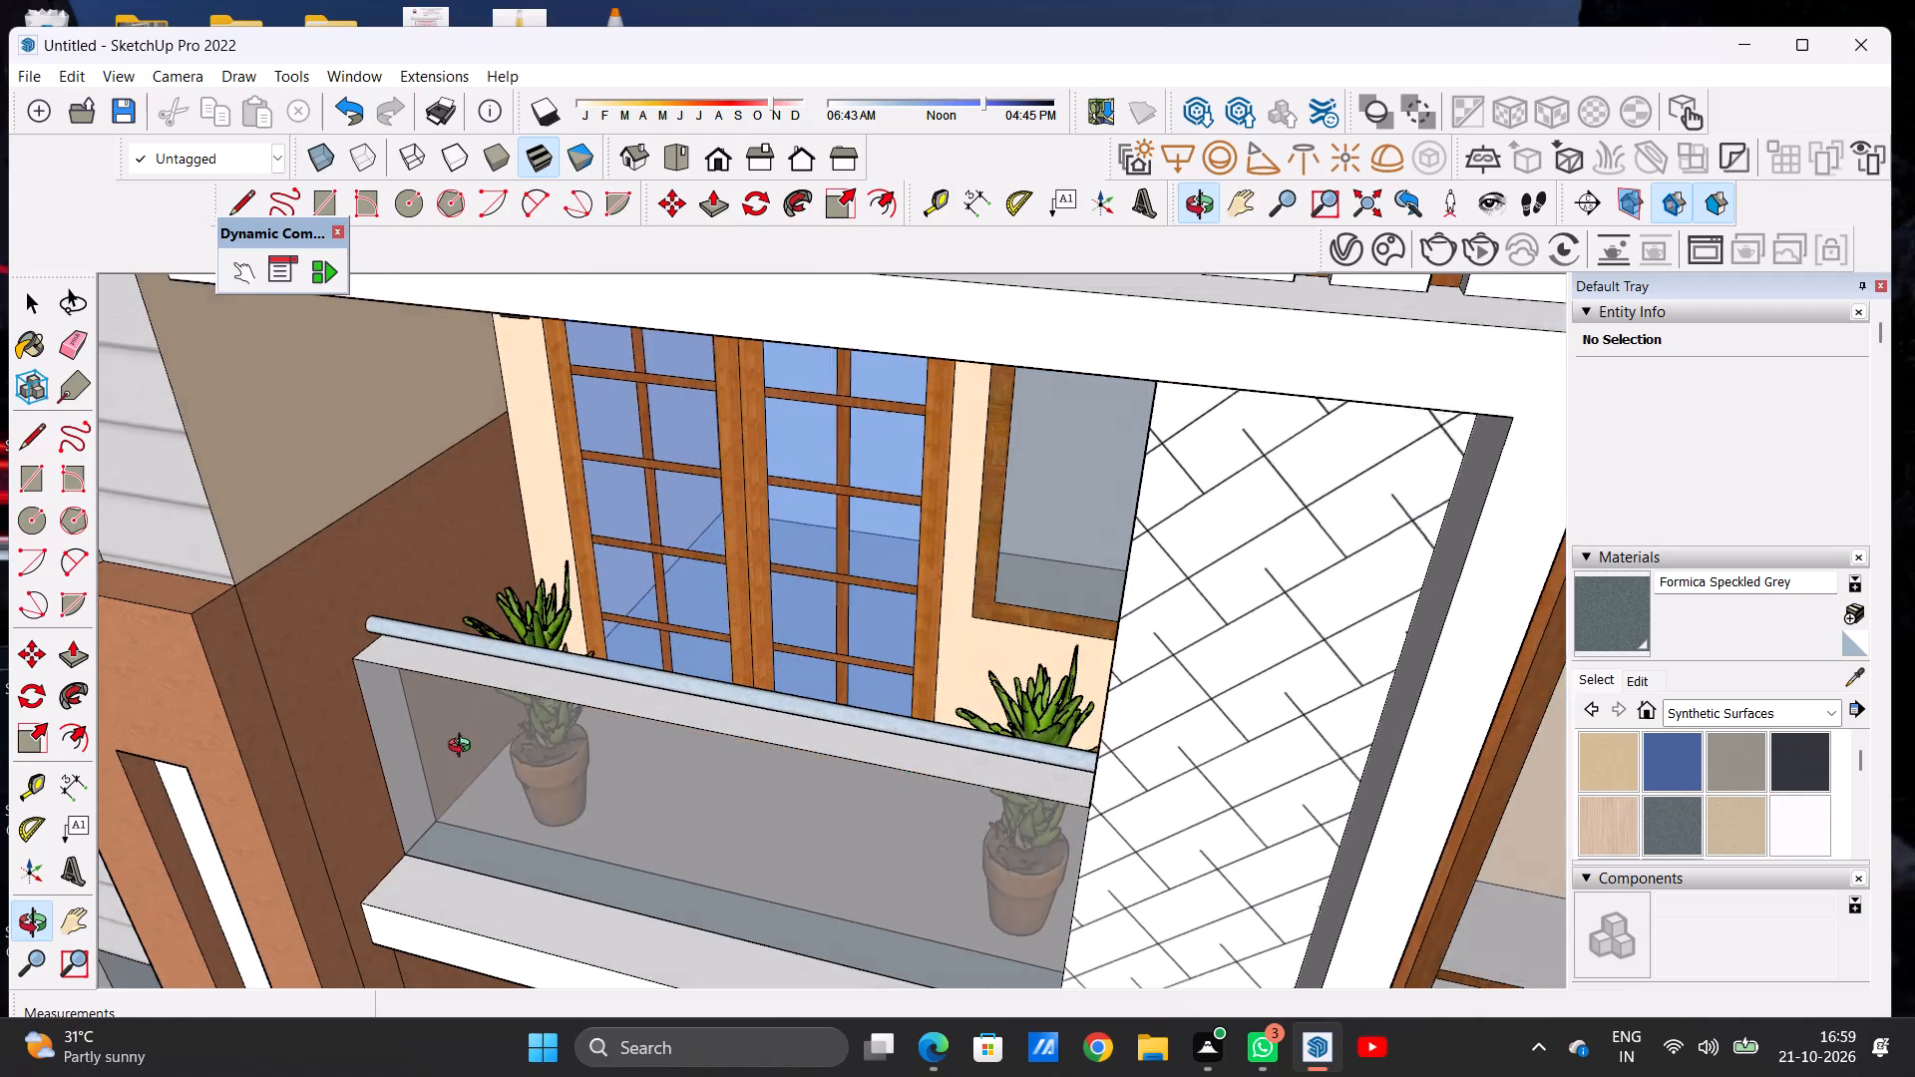
middle_click_drag(464, 748, 464, 752)
scroll(506, 678, "up", 15)
scroll(578, 568, "up", 11)
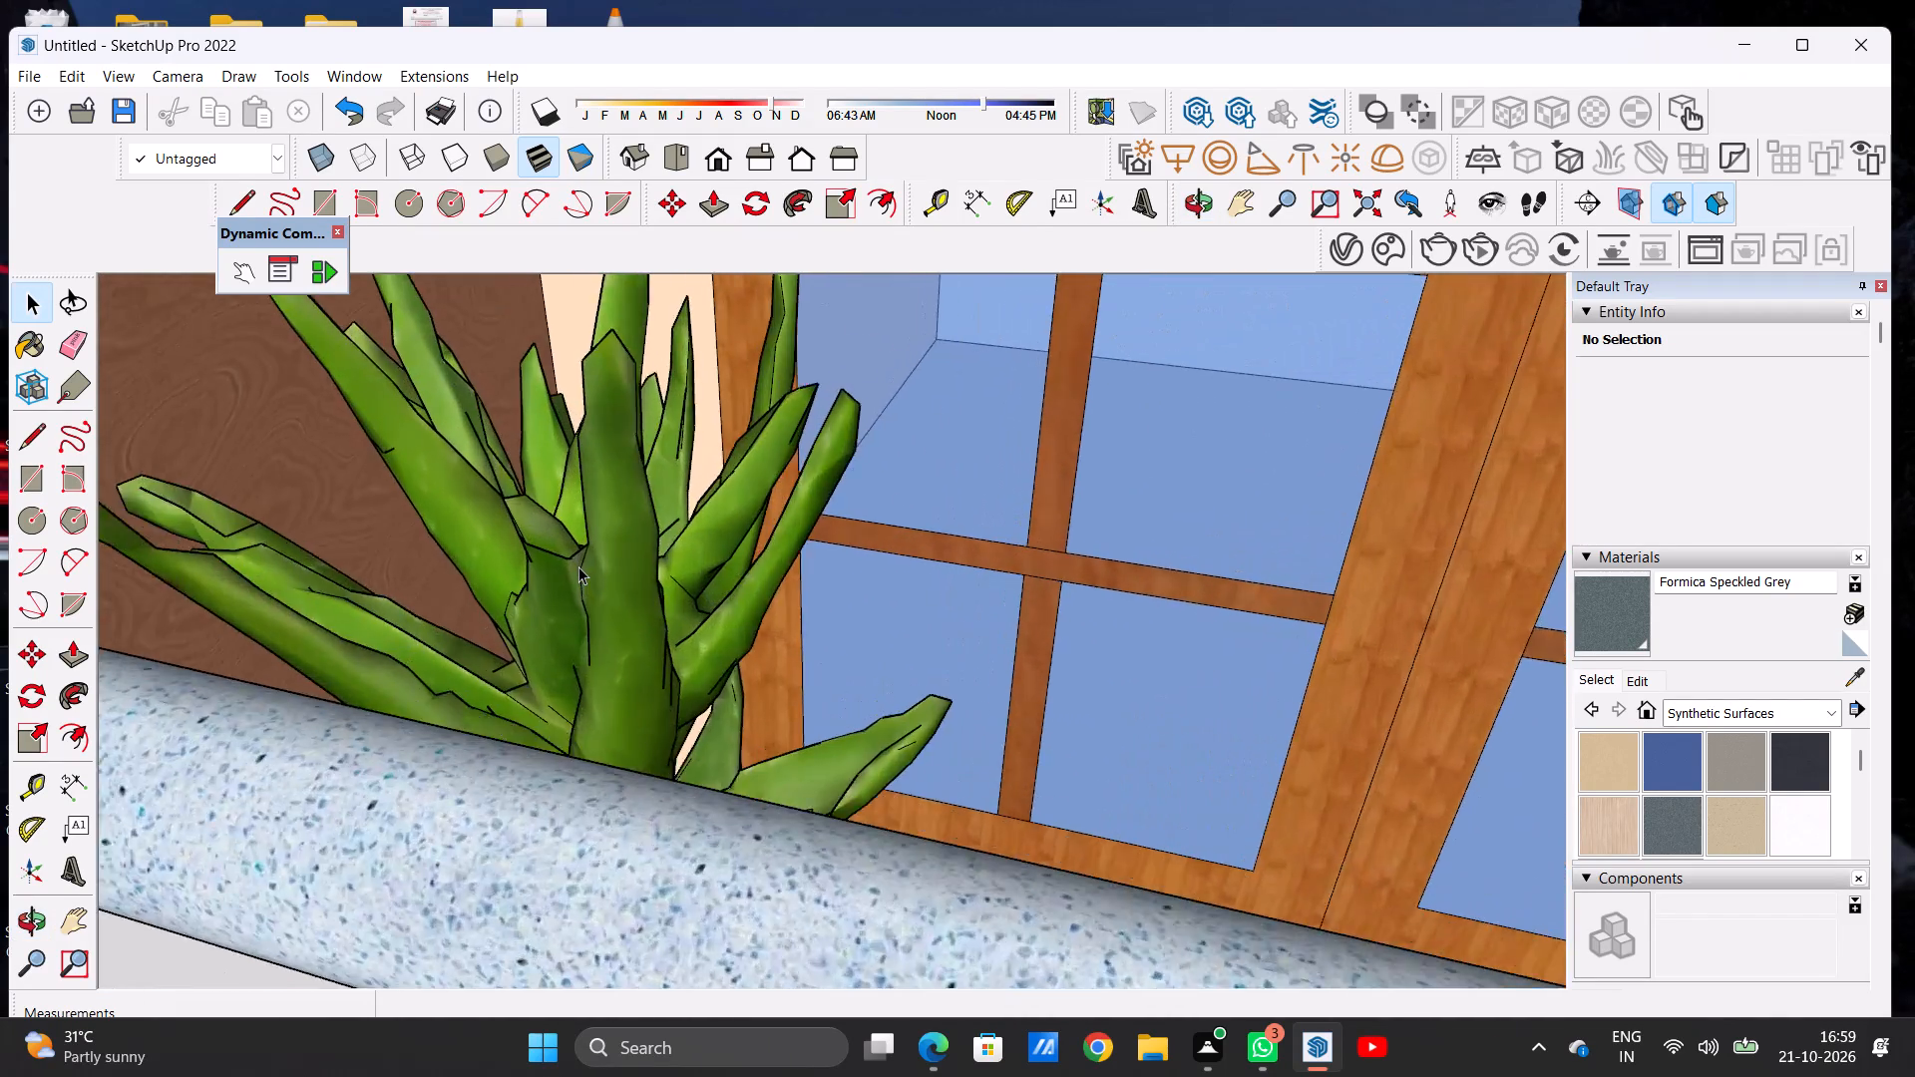
scroll(578, 566, "up", 4)
middle_click_drag(638, 589, 119, 509)
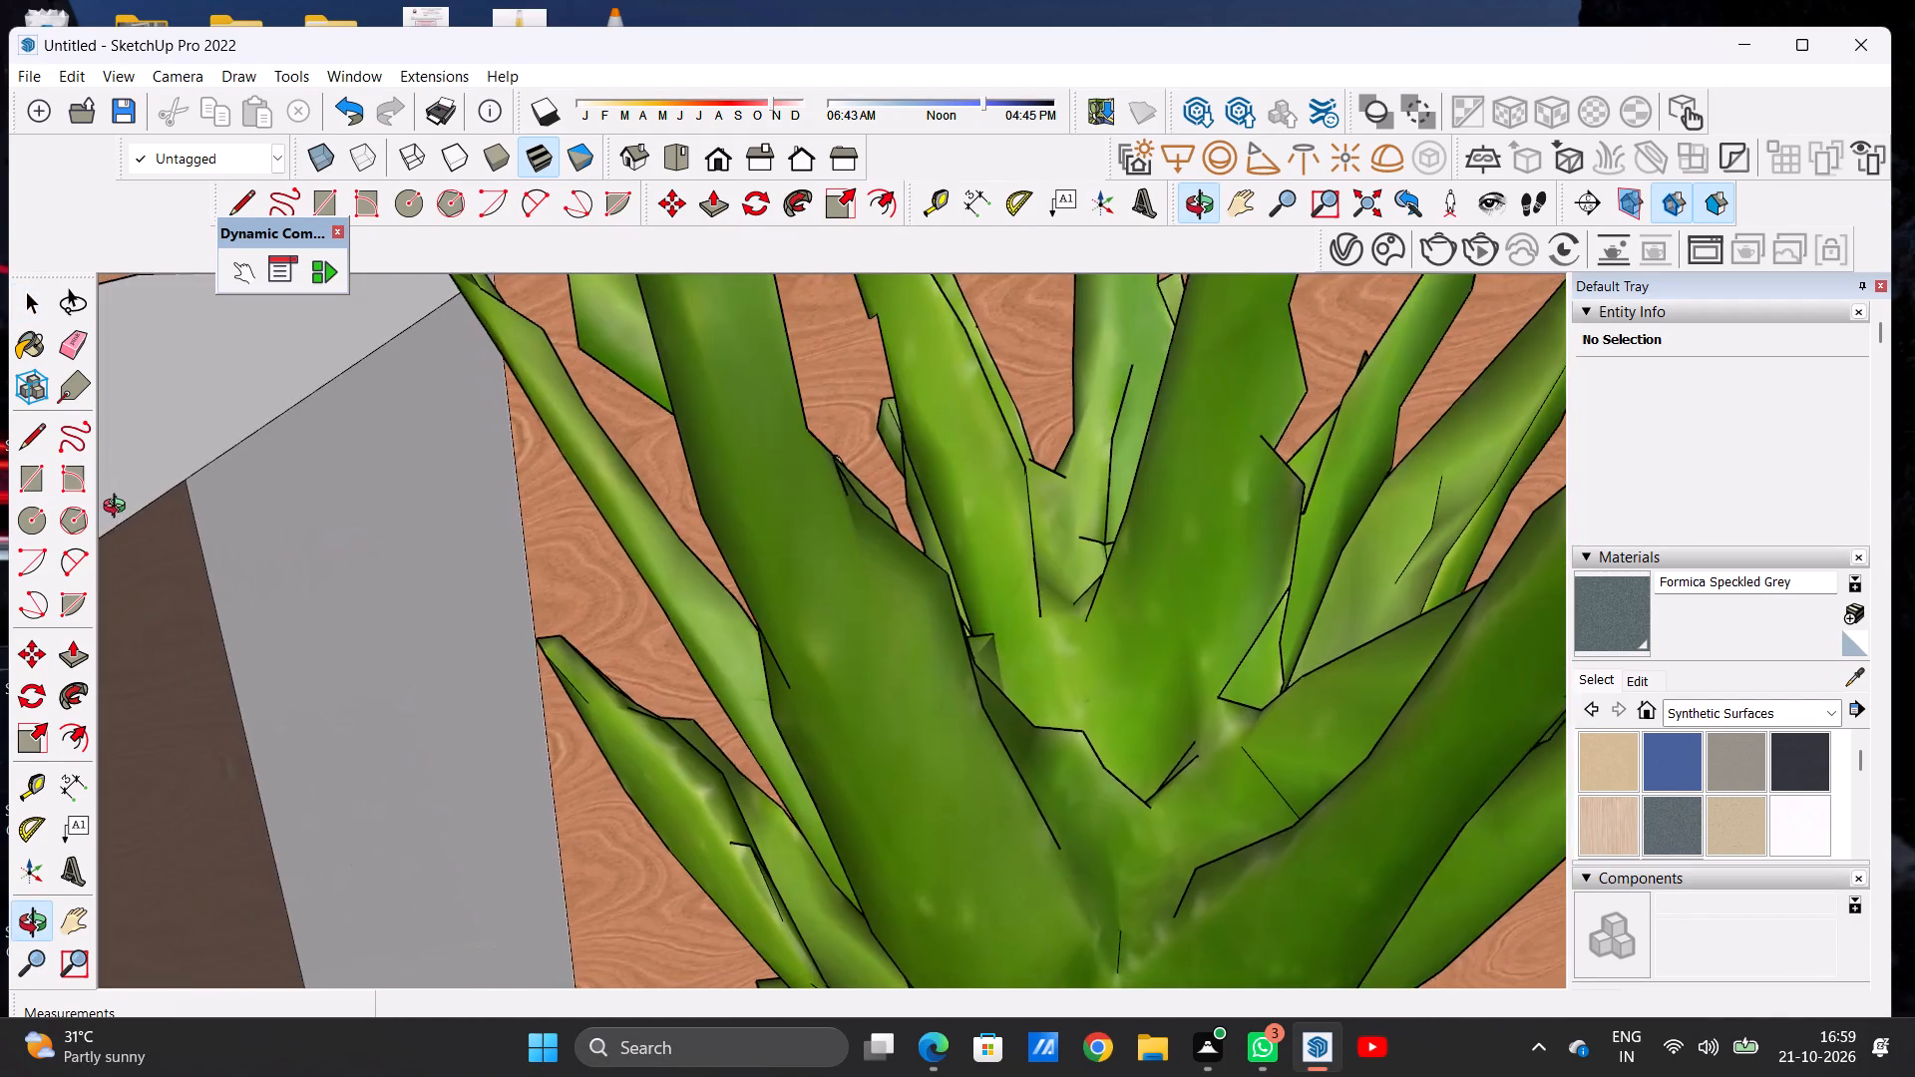
middle_click_drag(119, 509, 878, 550)
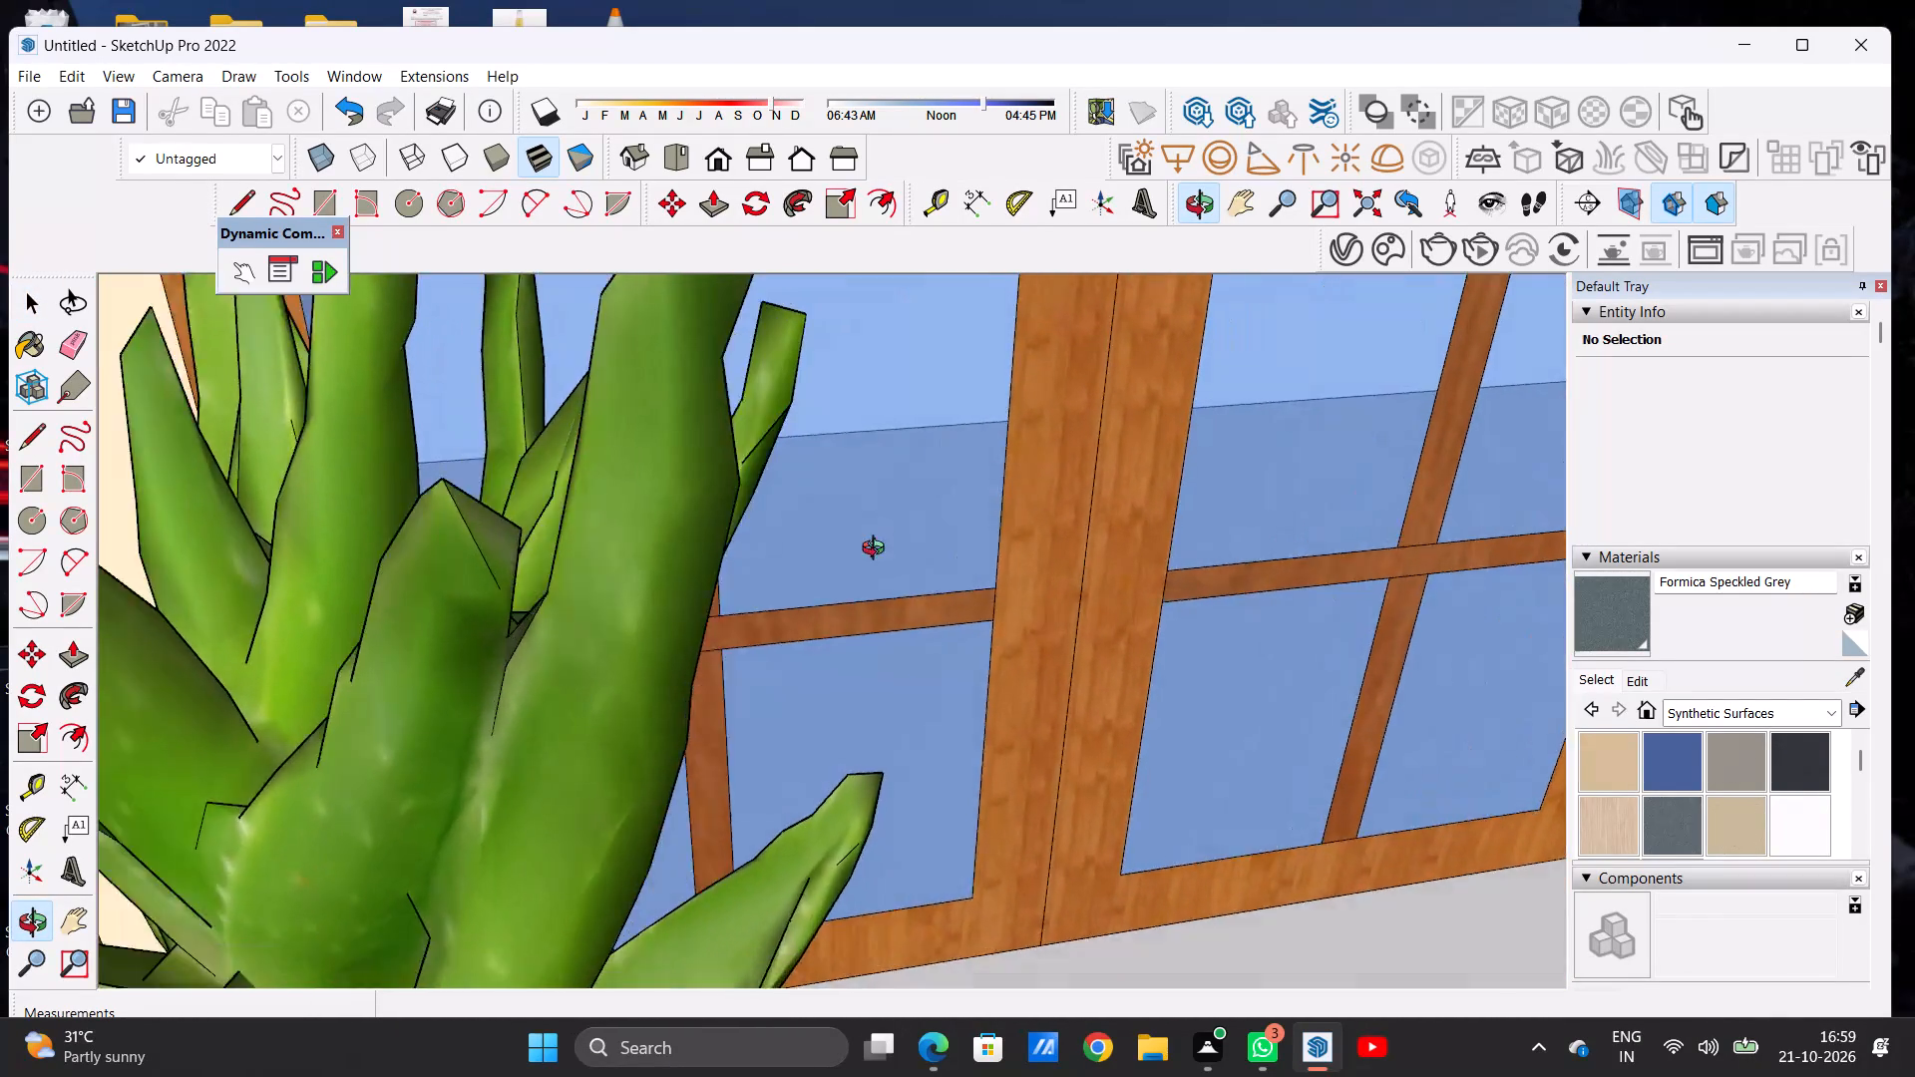
middle_click_drag(878, 550, 496, 567)
scroll(707, 630, "down", 13)
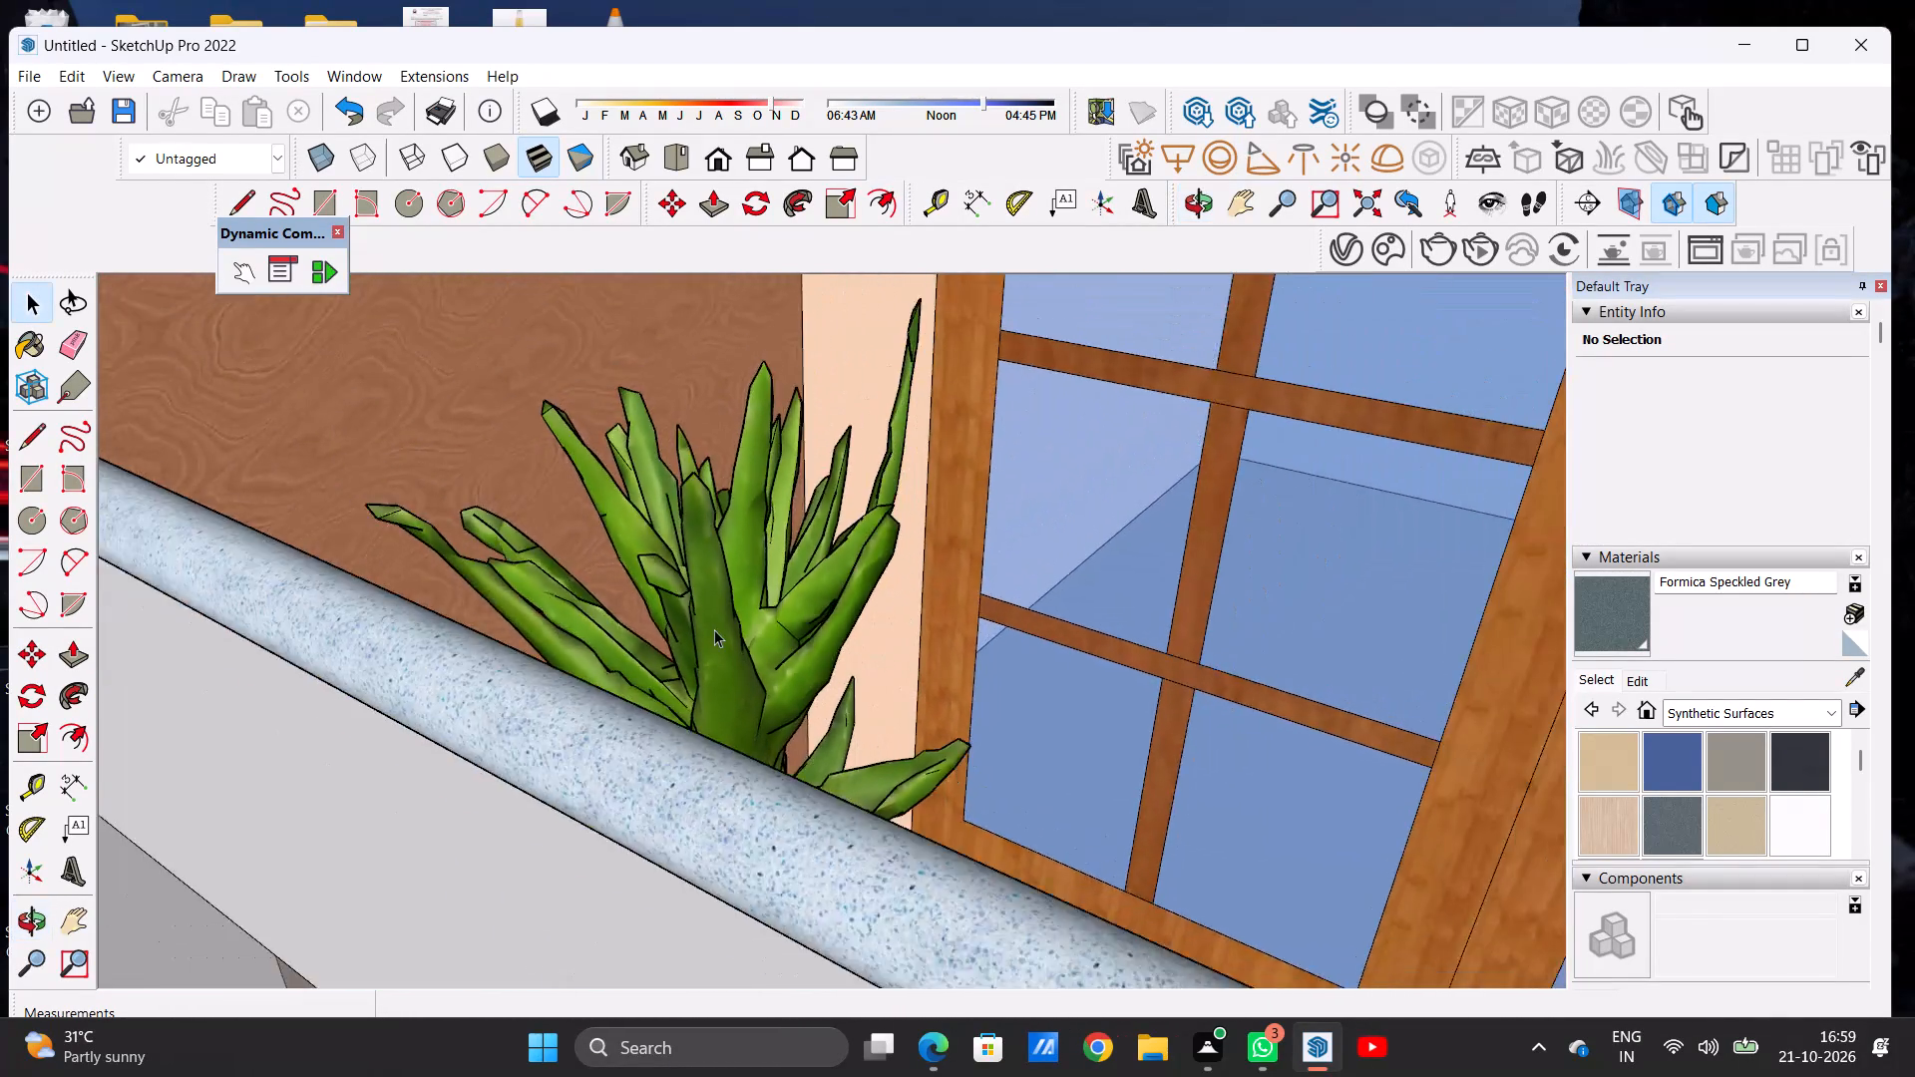
scroll(714, 629, "down", 20)
scroll(714, 629, "down", 5)
scroll(707, 515, "down", 4)
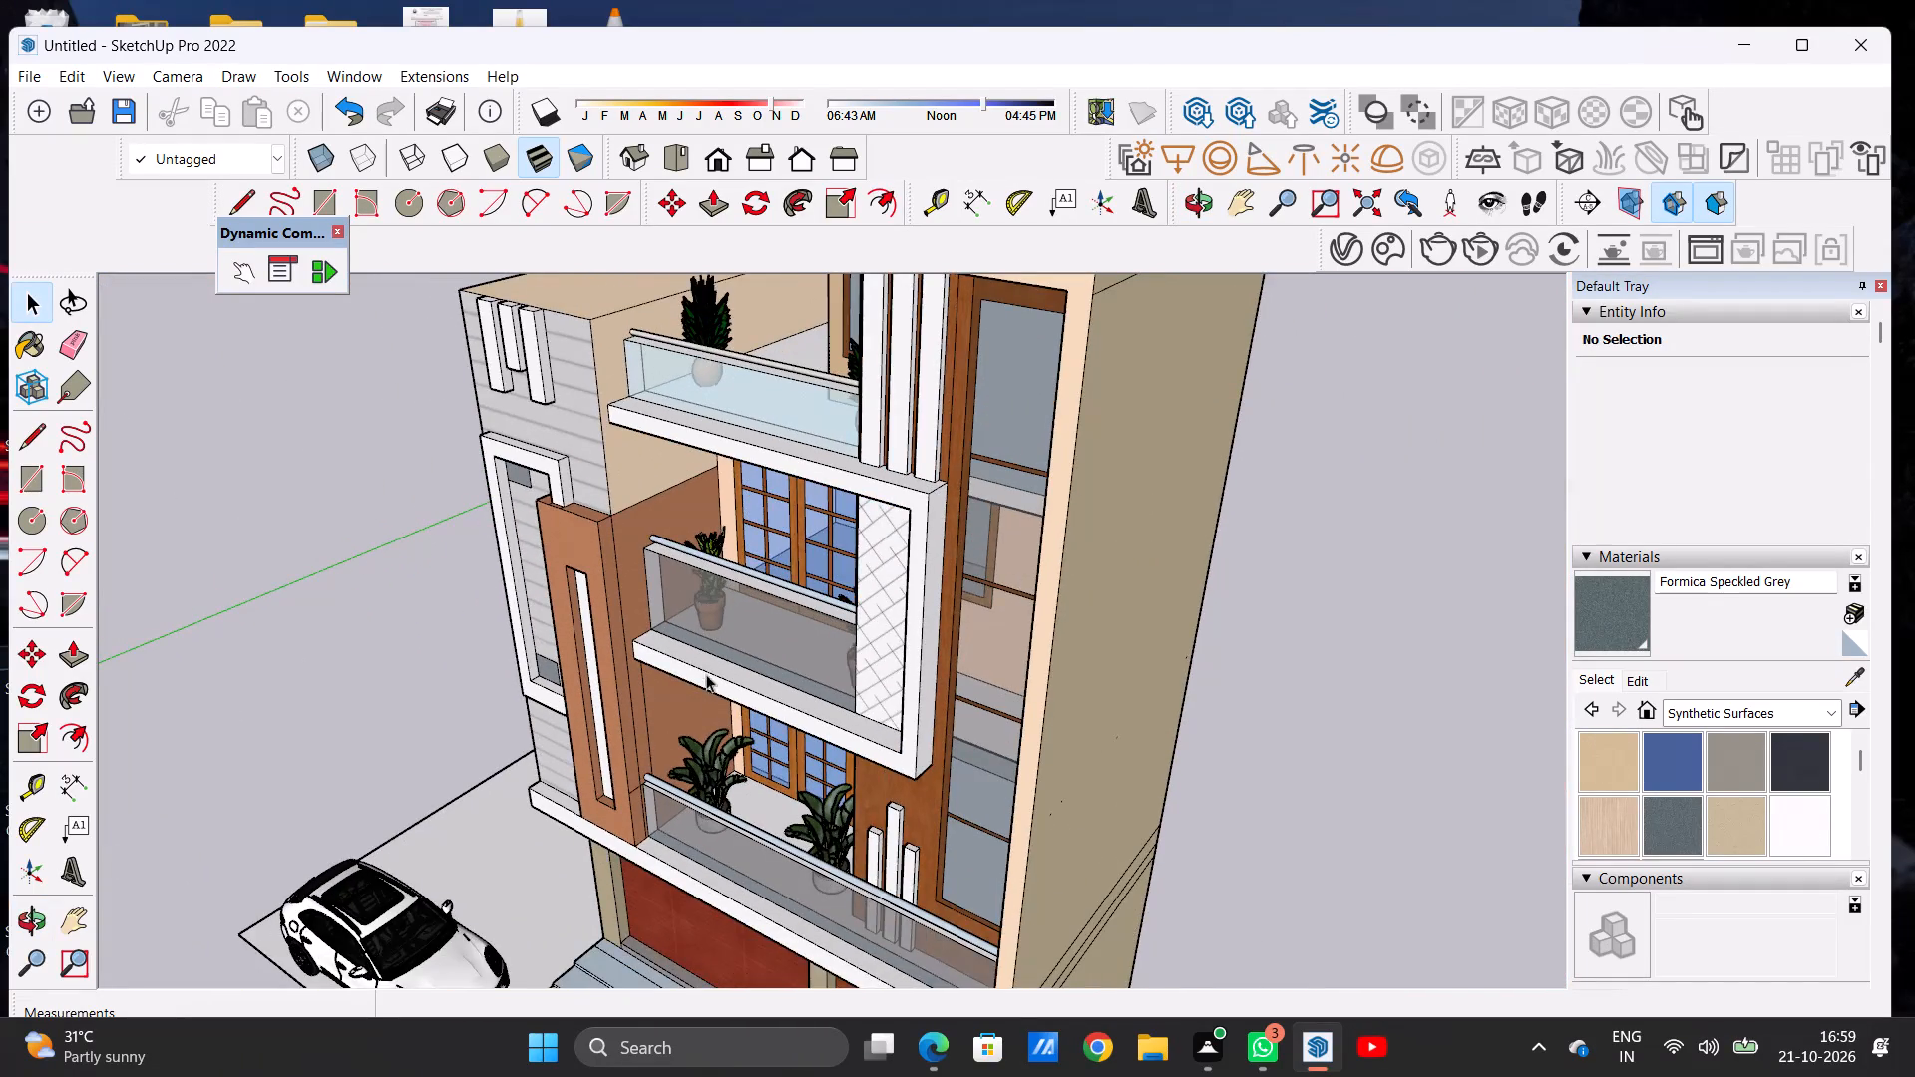
Examine the large-leaved potted plant near the side wall of the lowest balcony from several angles.
scroll(714, 733, "up", 7)
scroll(721, 800, "up", 14)
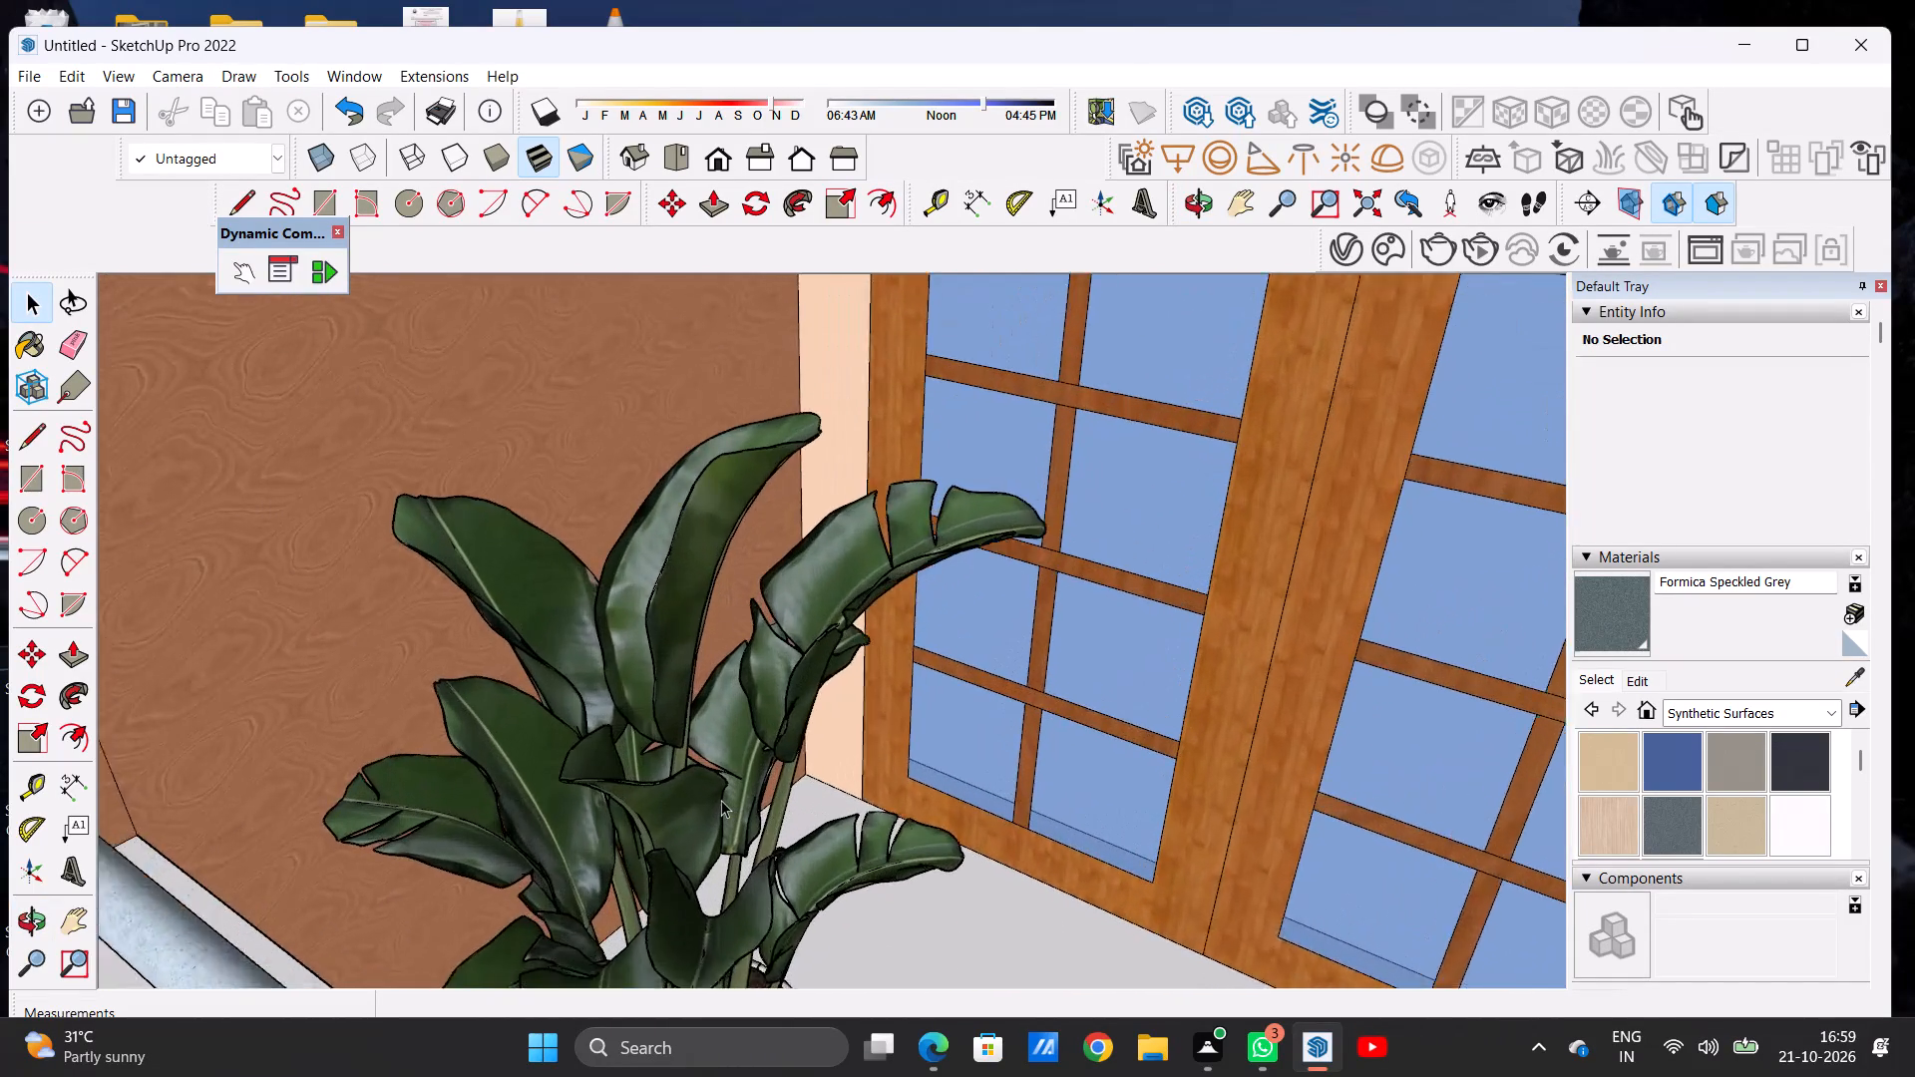
scroll(721, 800, "up", 7)
middle_click_drag(771, 742, 322, 741)
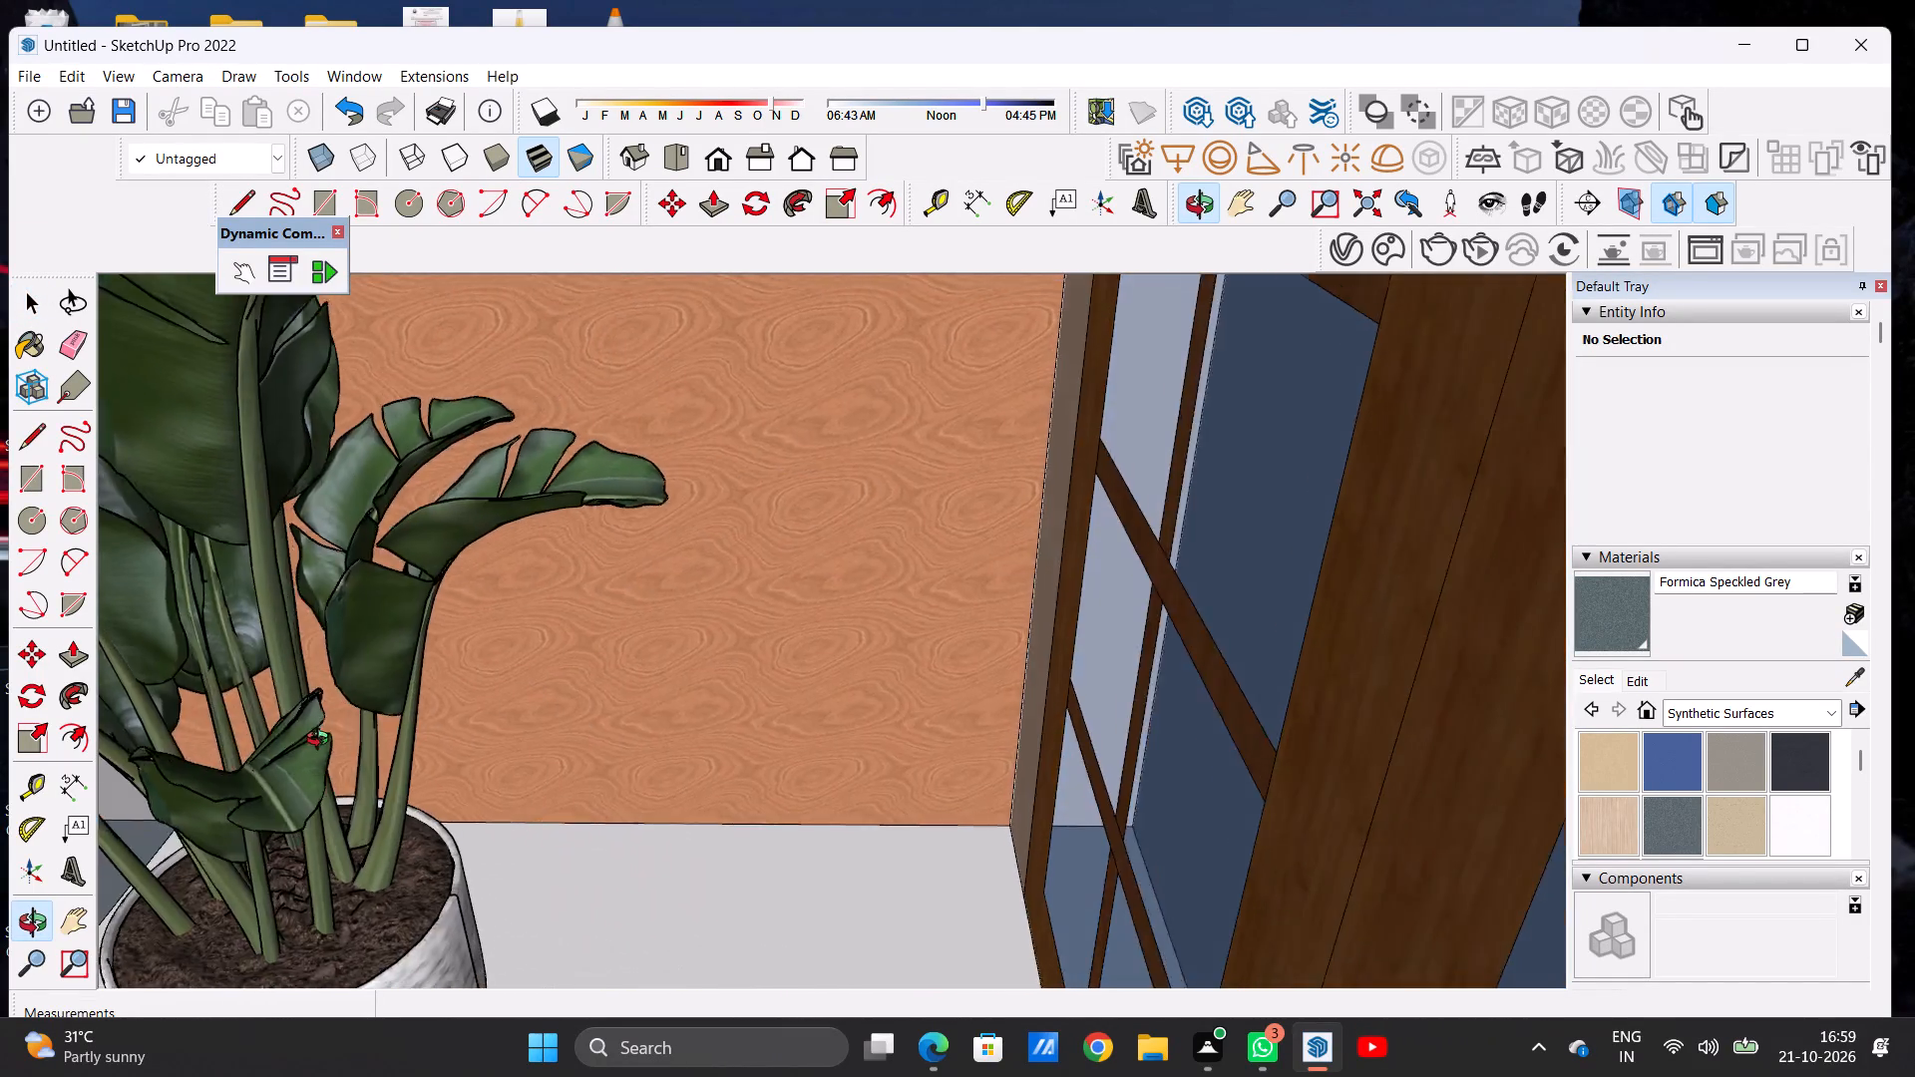
middle_click_drag(322, 741, 437, 742)
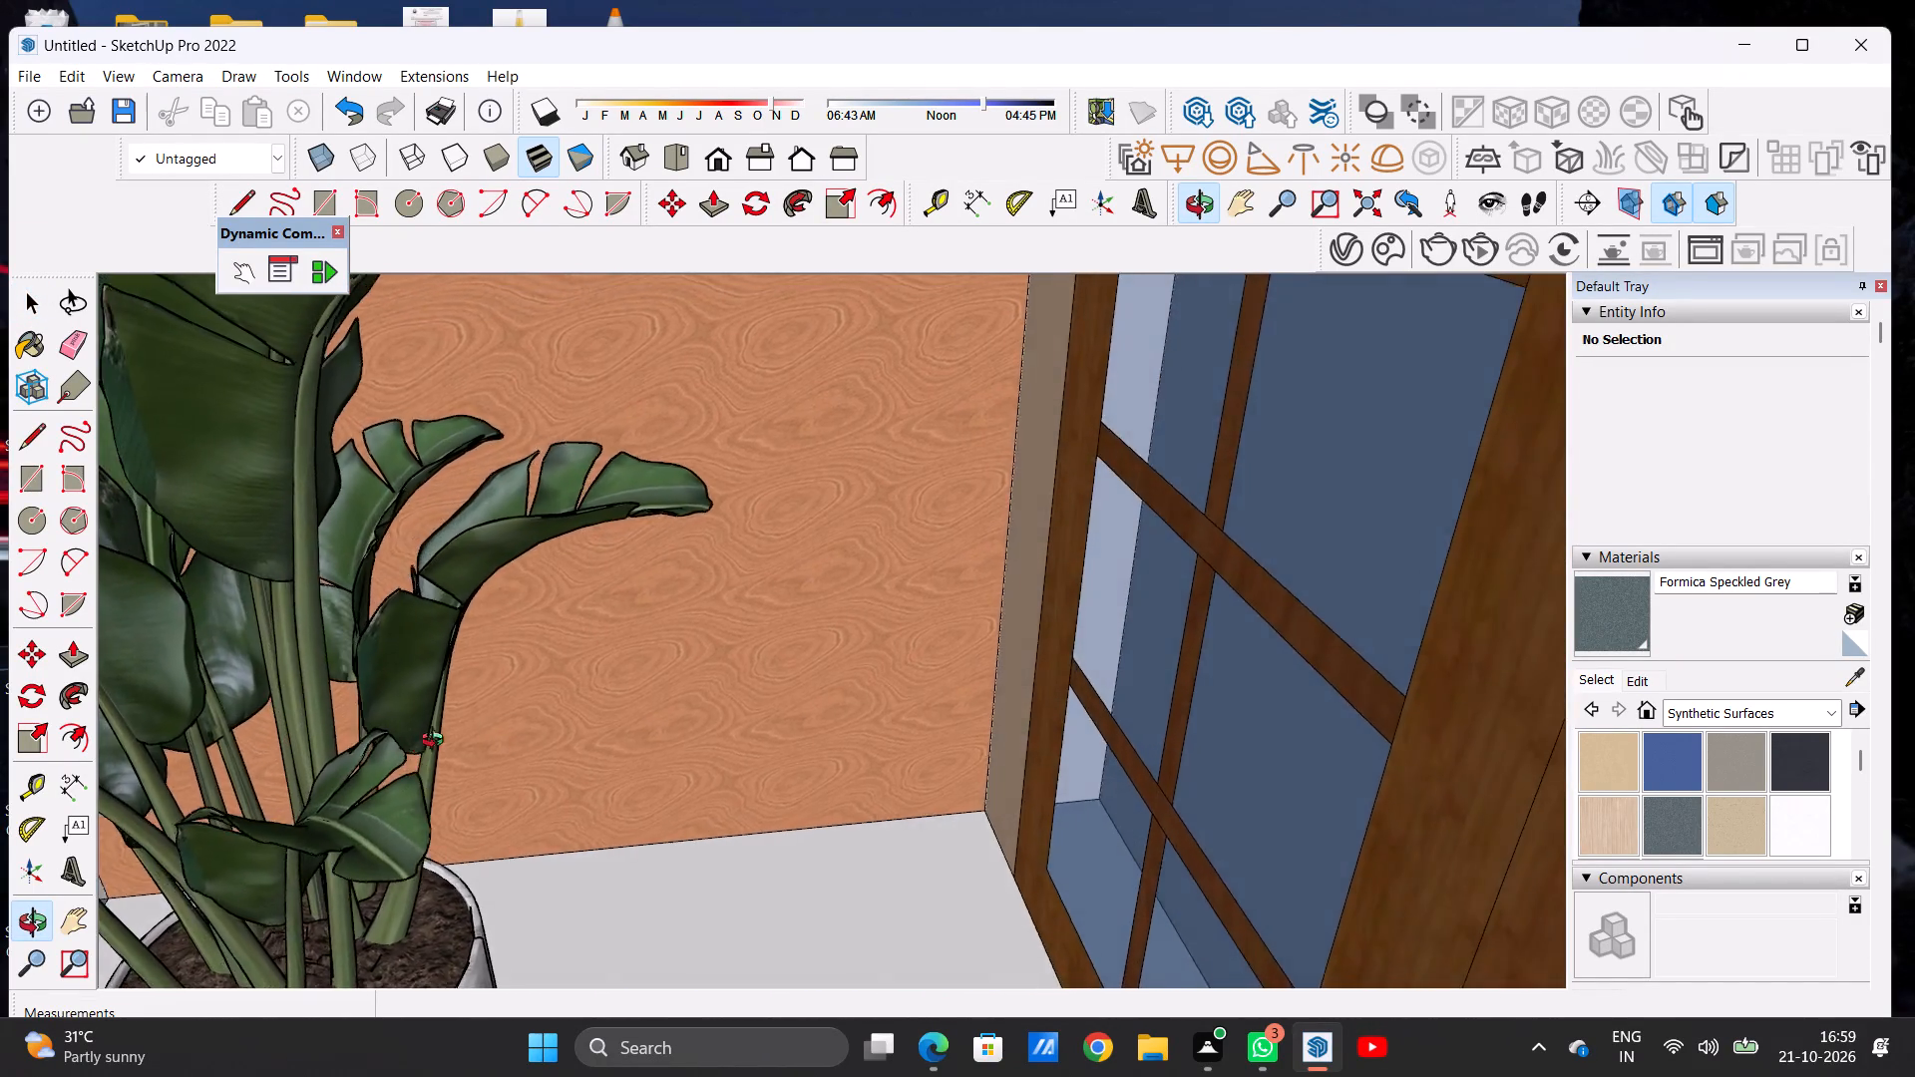
middle_click_drag(437, 742, 916, 701)
scroll(765, 685, "down", 6)
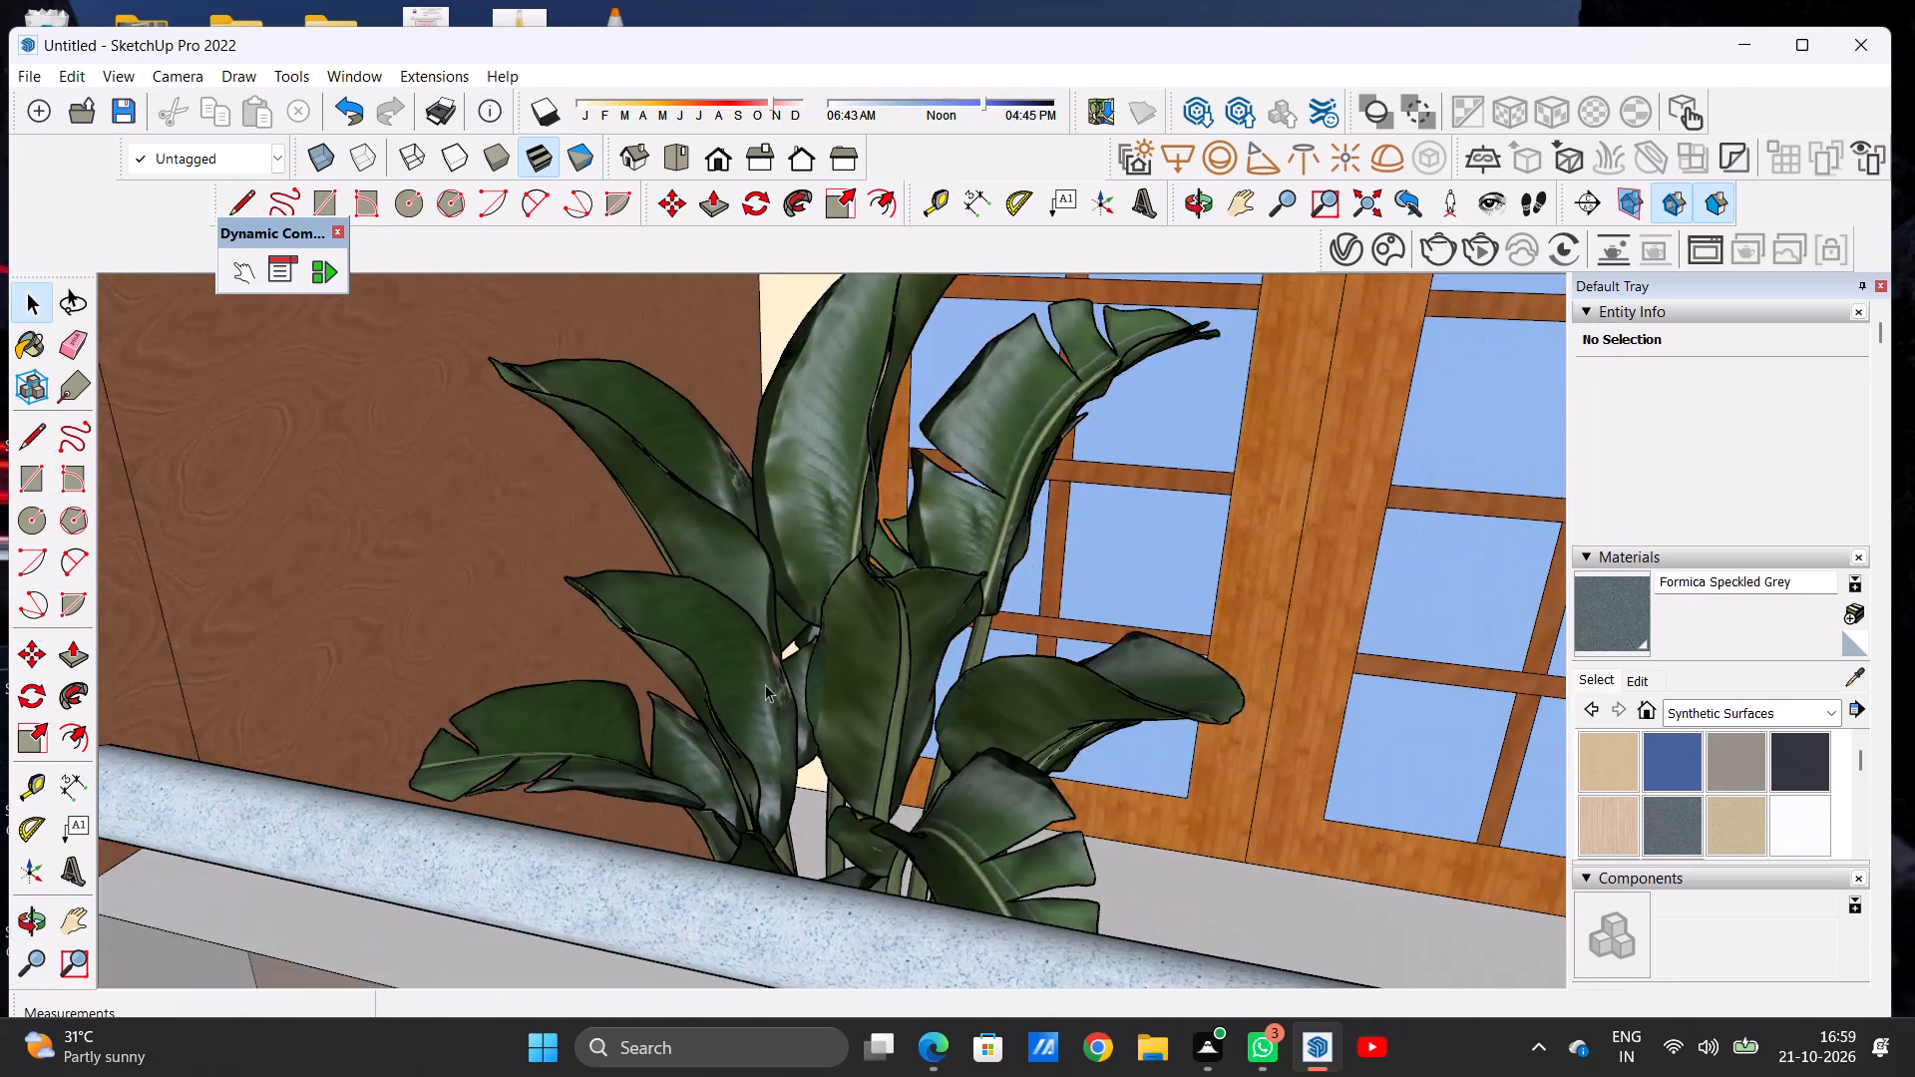
scroll(776, 658, "down", 13)
scroll(818, 623, "down", 13)
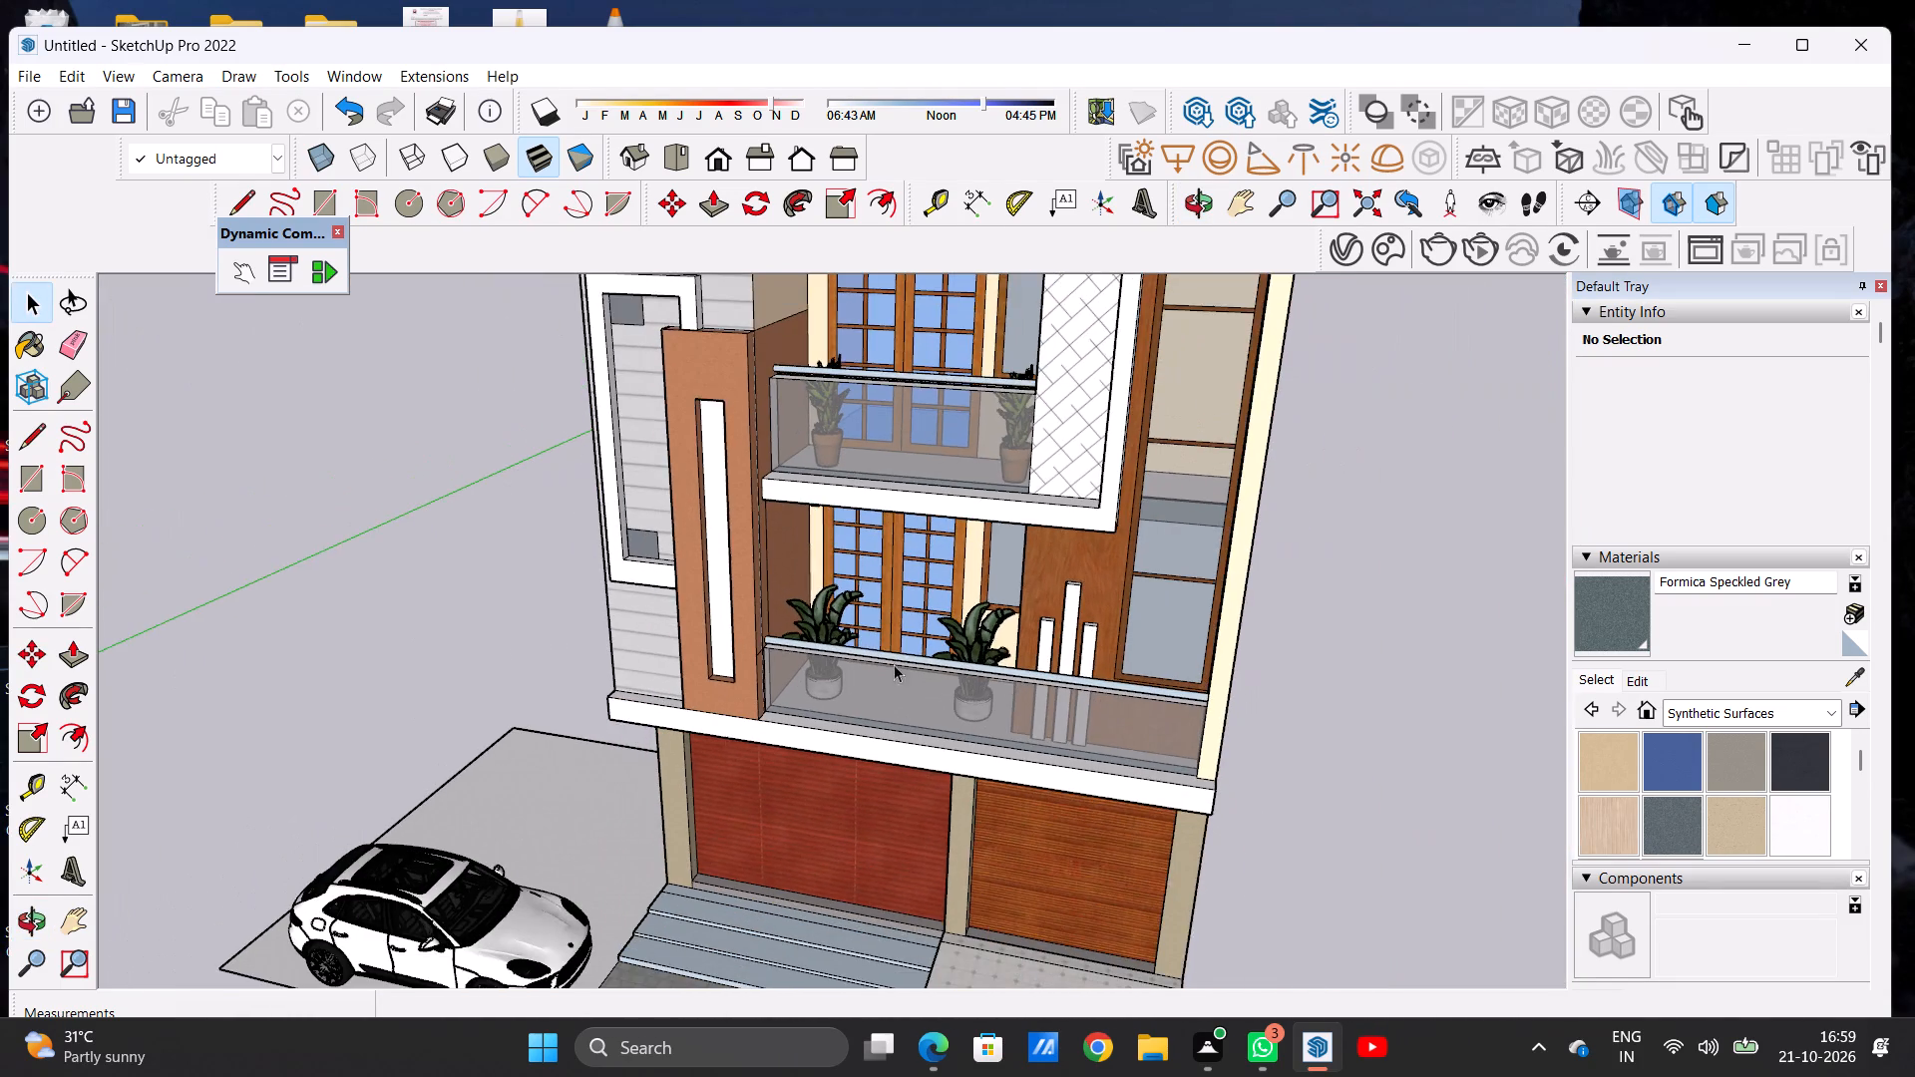
Review the complete house with its car and forecourt from an elevated front corner and from near ground level.
scroll(911, 681, "down", 6)
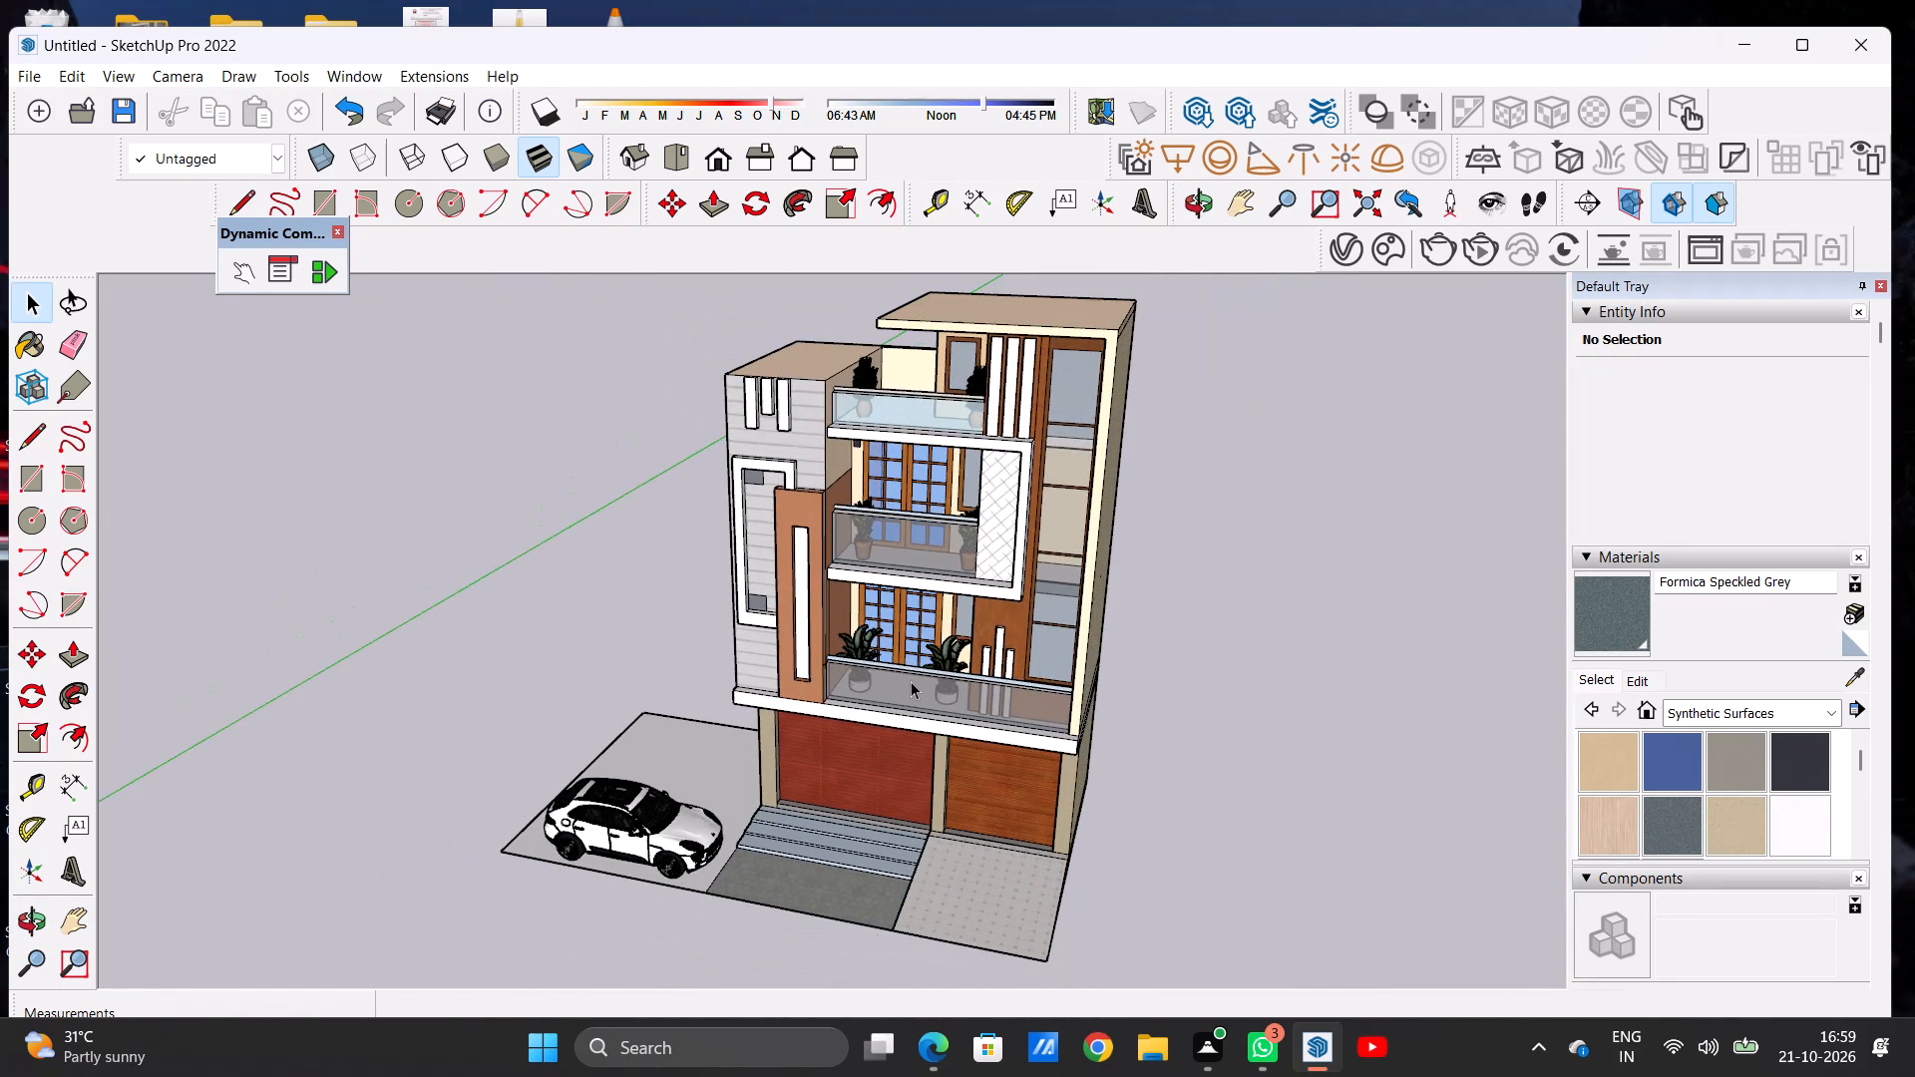
scroll(911, 681, "down", 5)
middle_click_drag(919, 729, 921, 724)
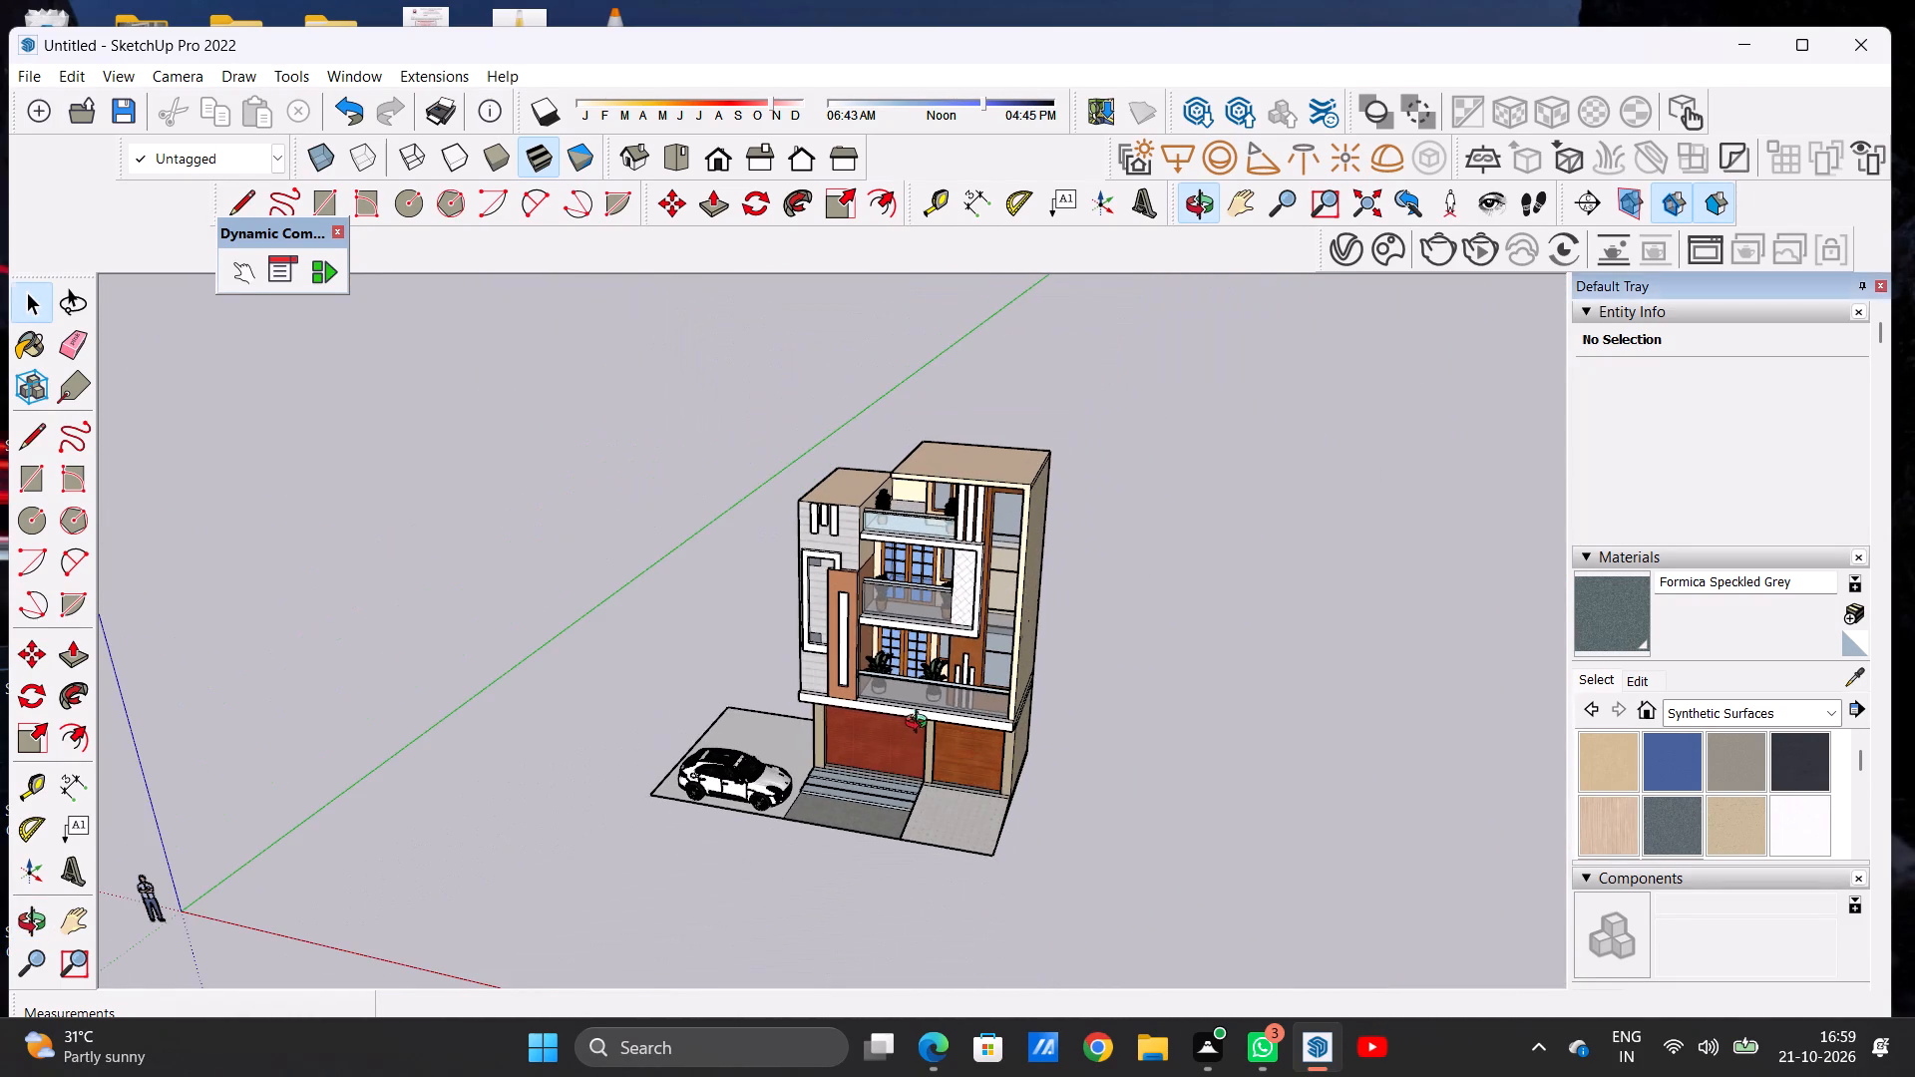
middle_click_drag(921, 724, 945, 672)
middle_click_drag(938, 682, 969, 636)
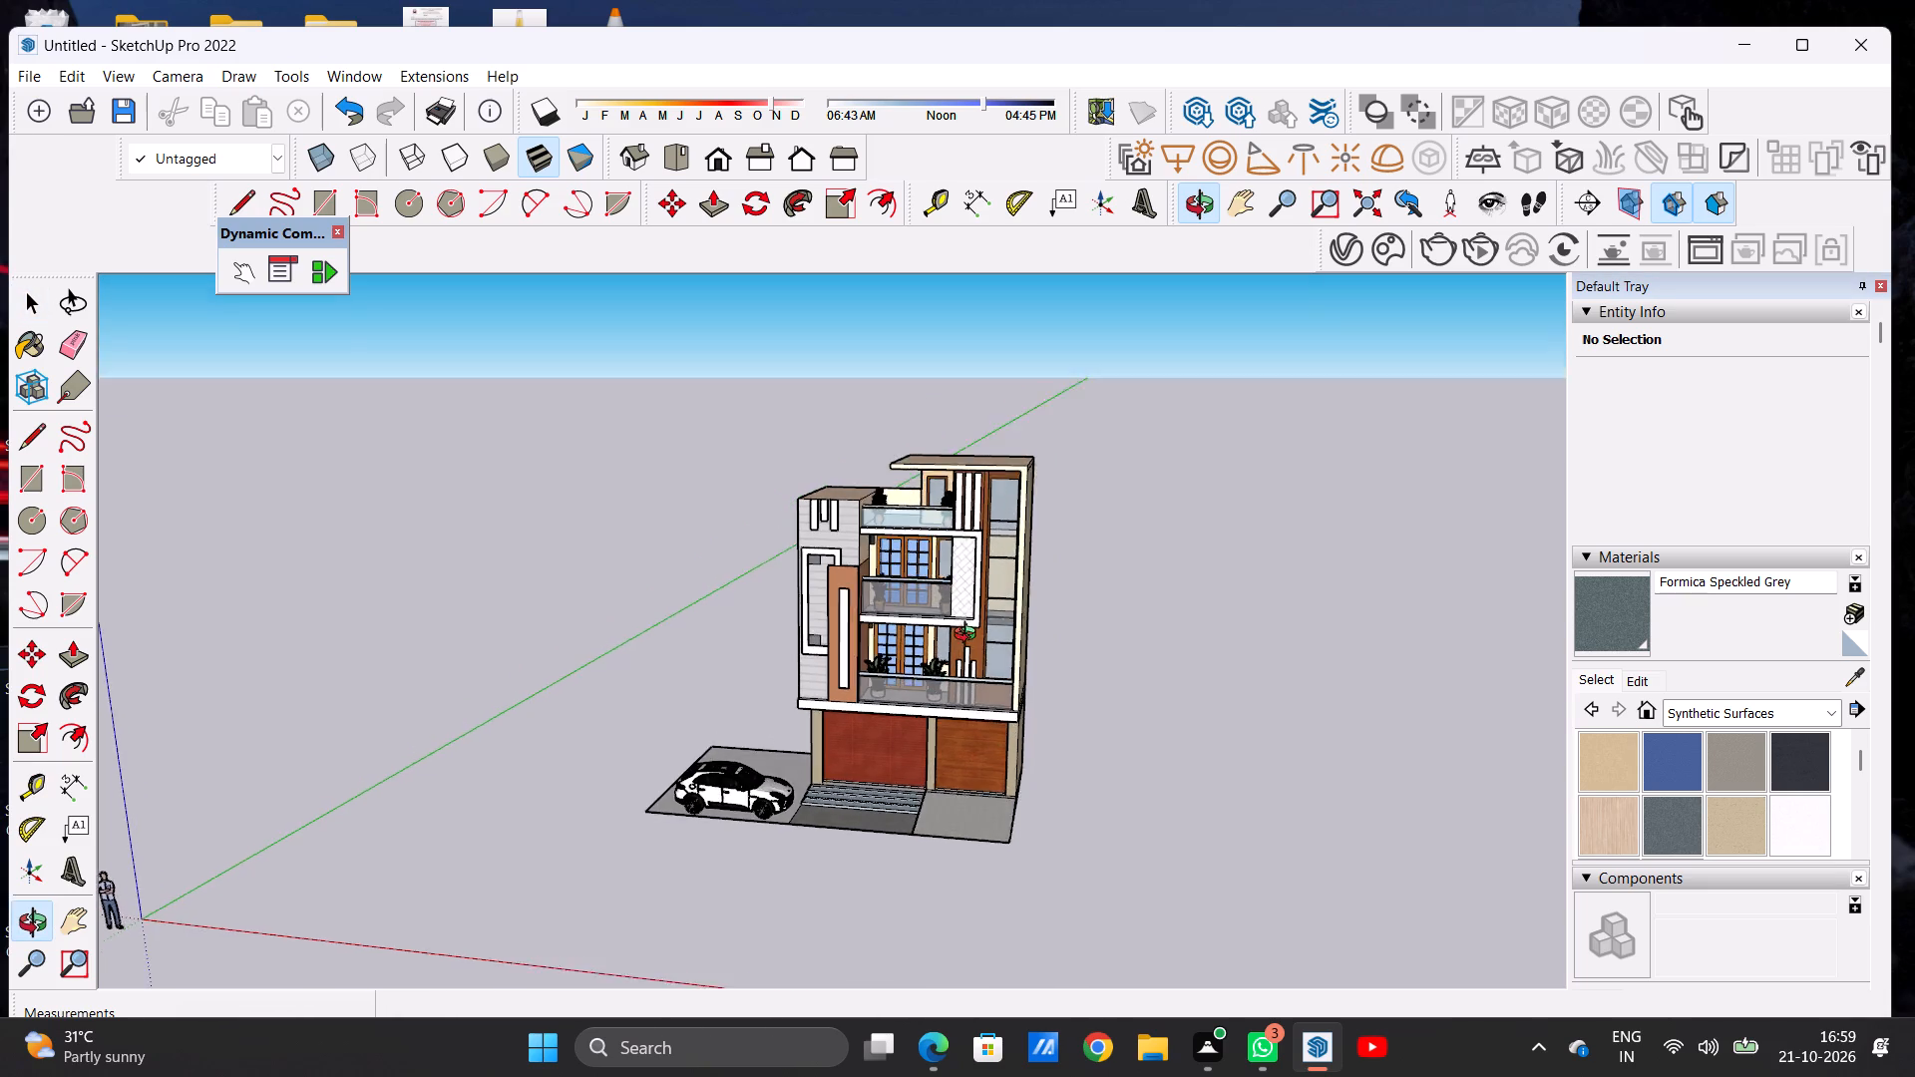
Review all sides of the house's exterior, including the rear and side walls, by going once around the building.
middle_click_drag(969, 636, 1045, 593)
scroll(938, 787, "up", 9)
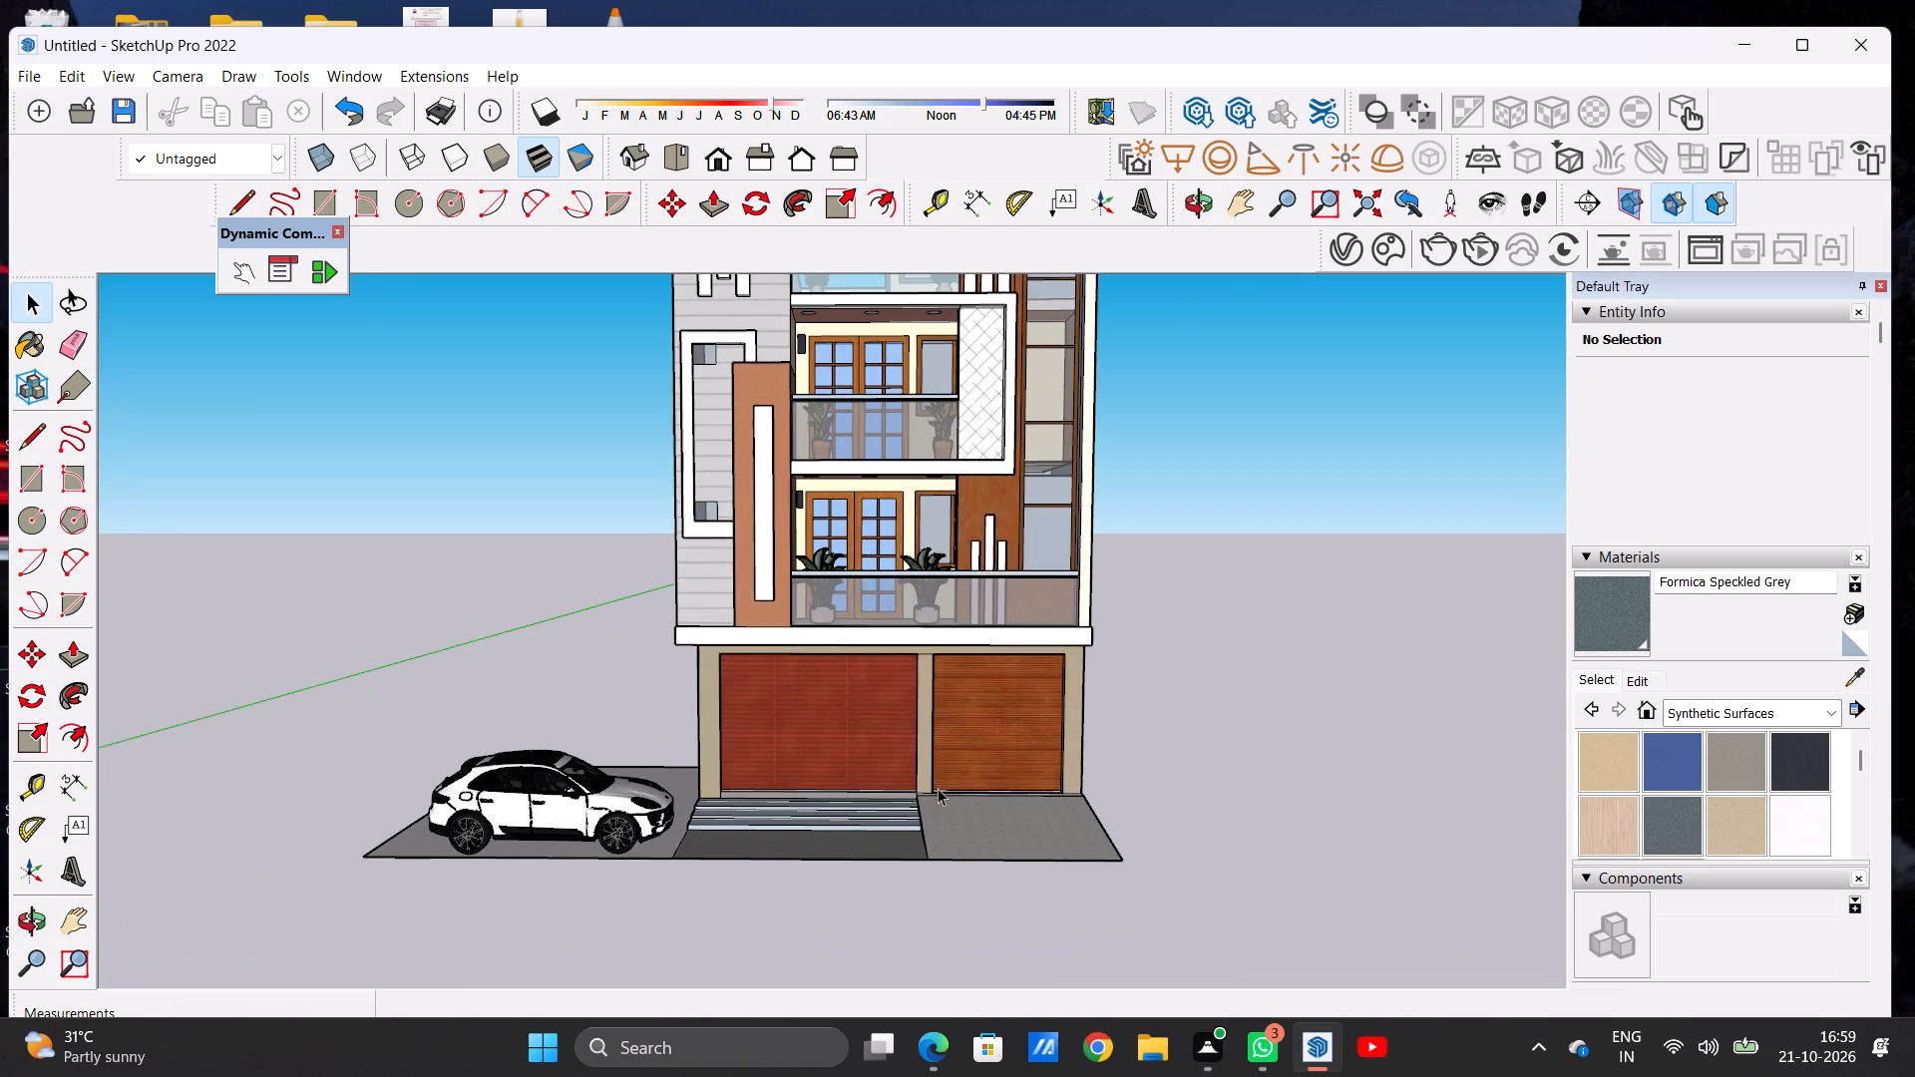
middle_click_drag(1046, 759, 395, 808)
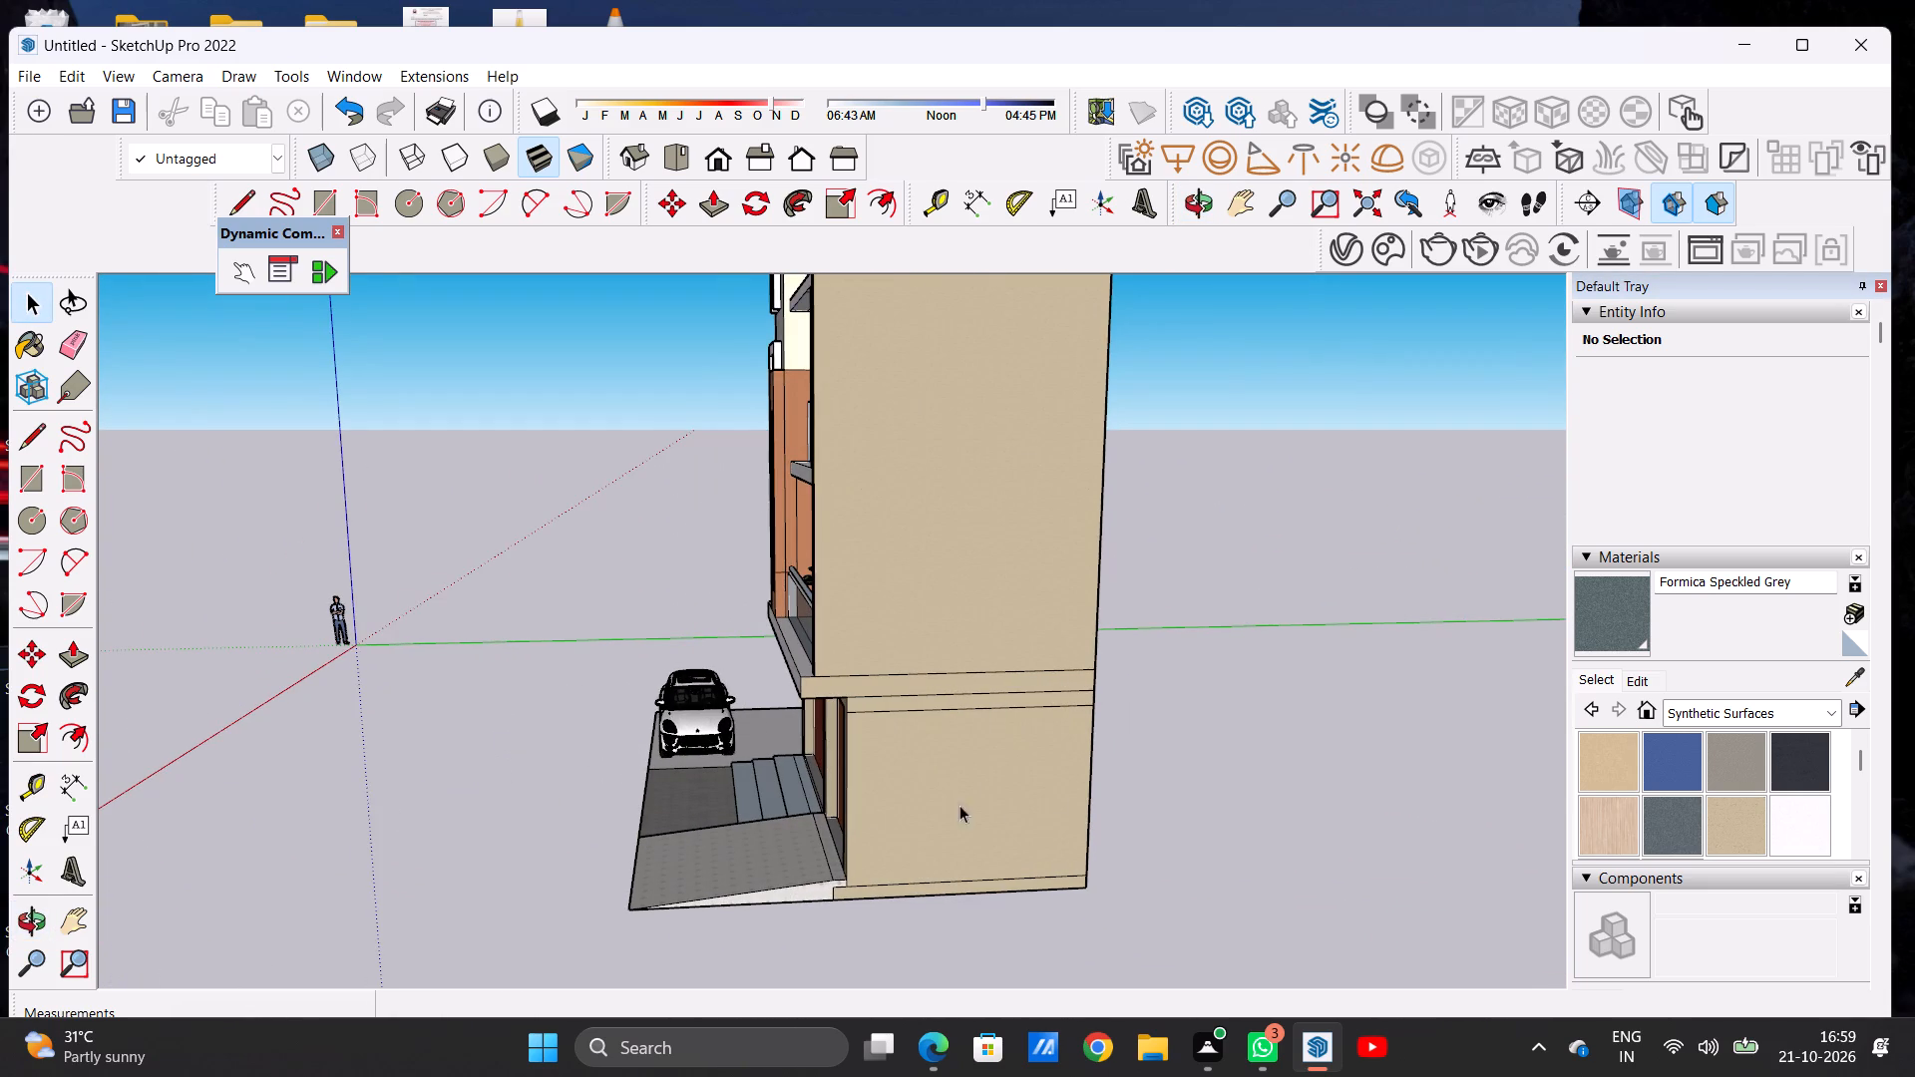
middle_click_drag(1079, 785, 519, 789)
middle_click(519, 789)
middle_click_drag(535, 789, 652, 789)
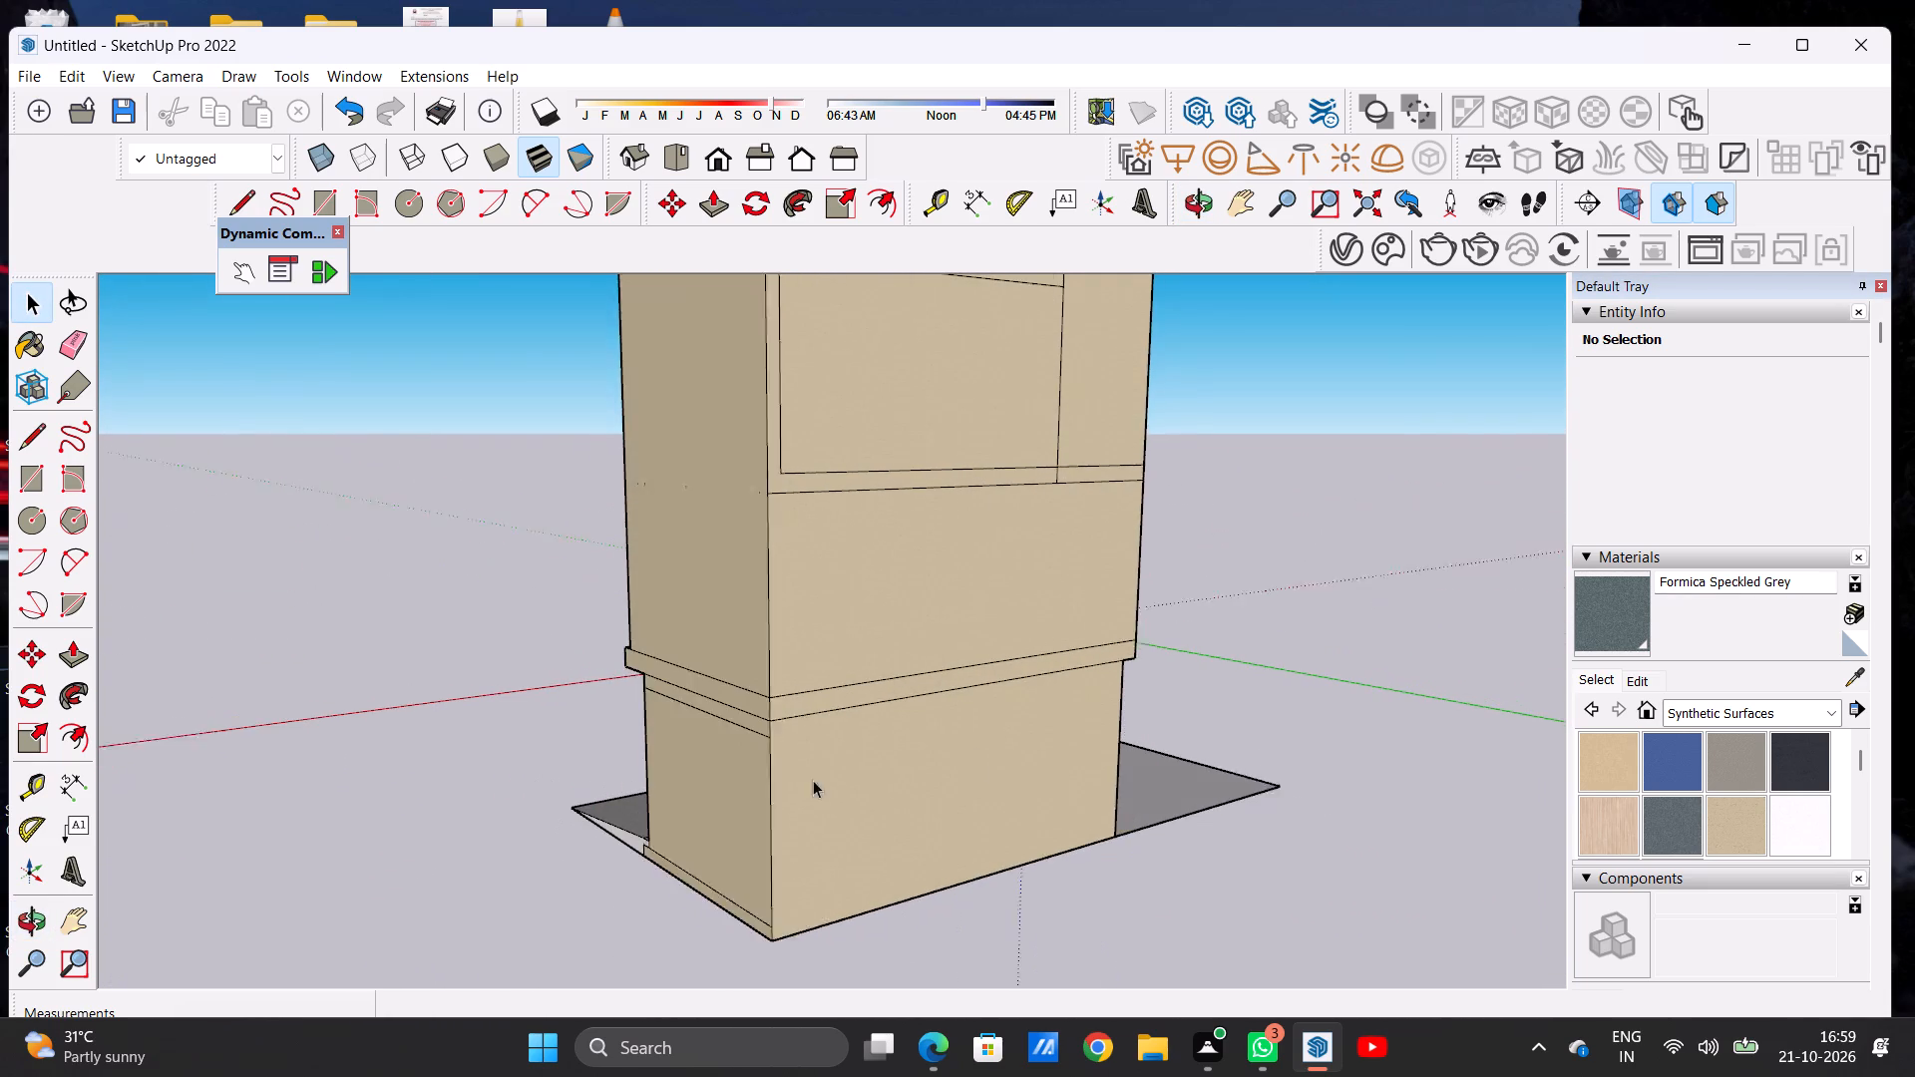
middle_click_drag(1149, 740, 496, 756)
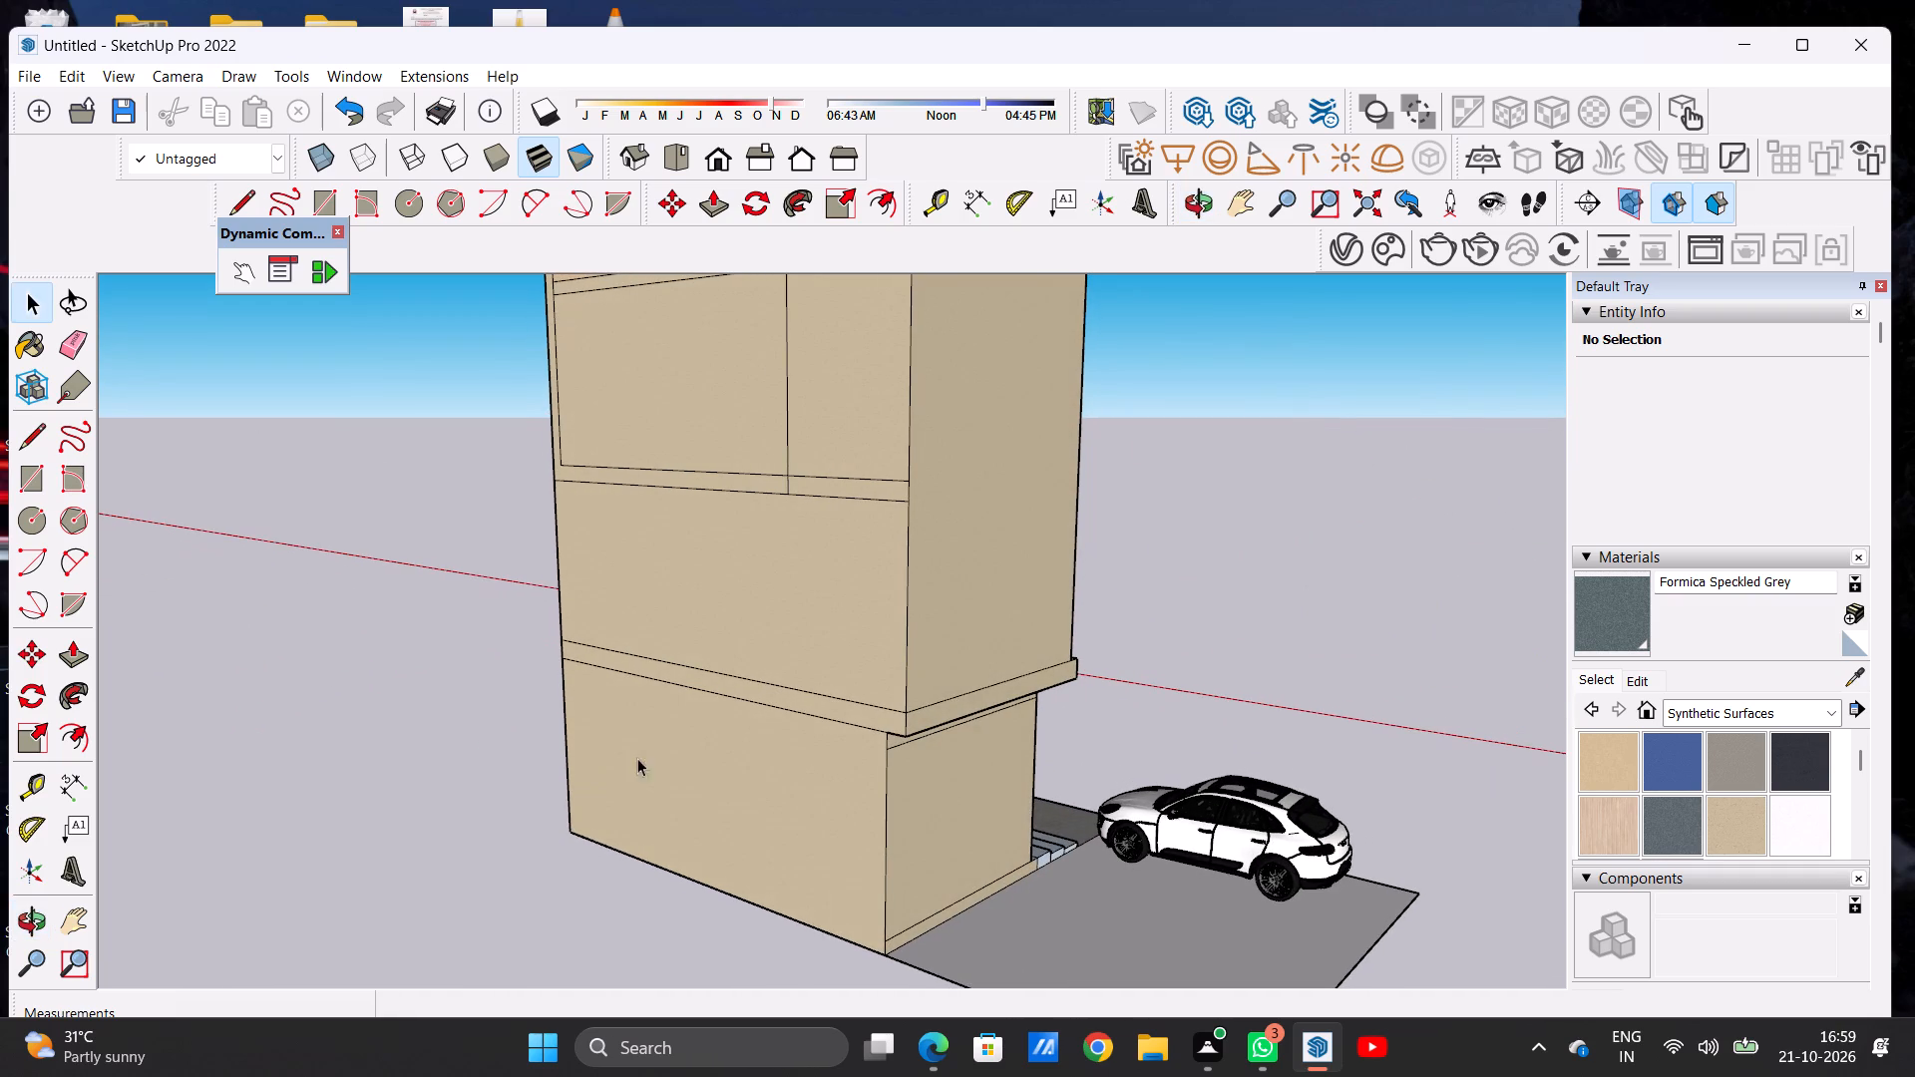
middle_click_drag(1179, 765, 556, 771)
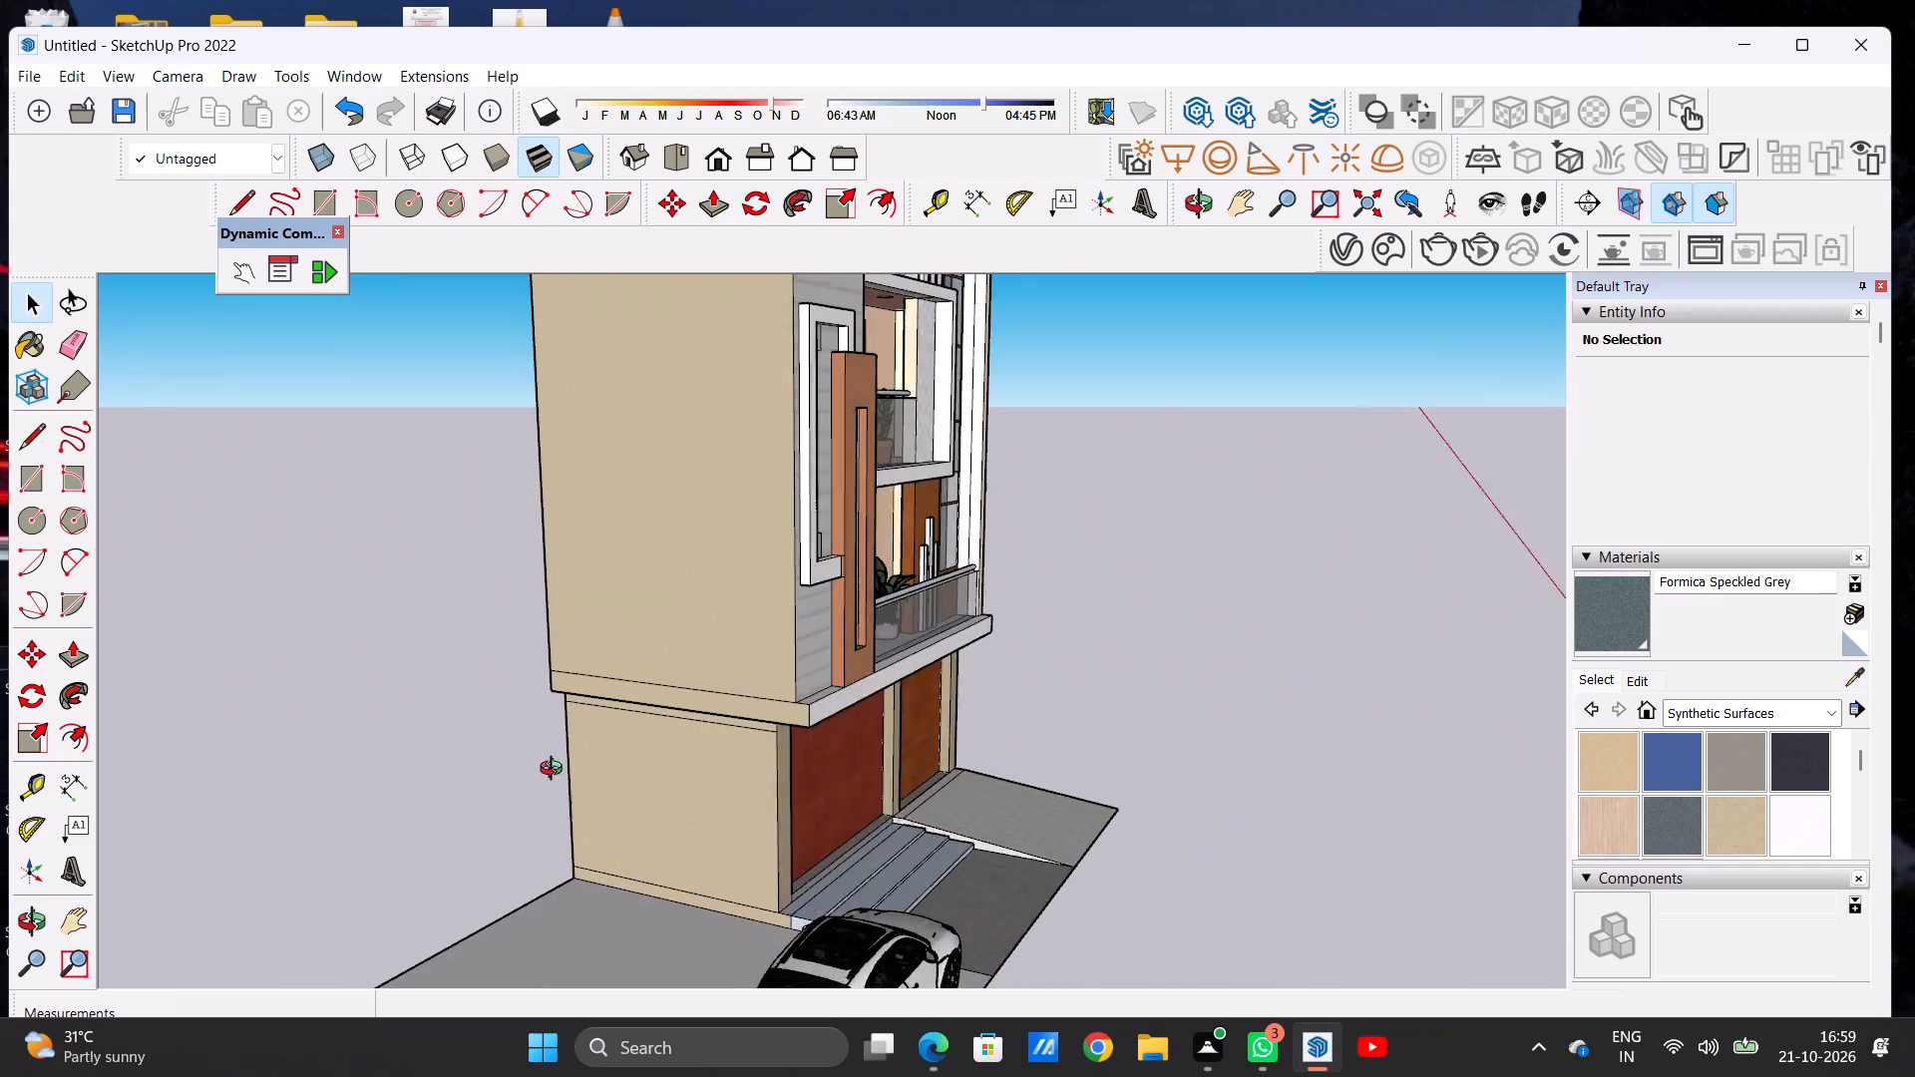
middle_click_drag(556, 771, 472, 764)
middle_click_drag(1049, 789, 638, 767)
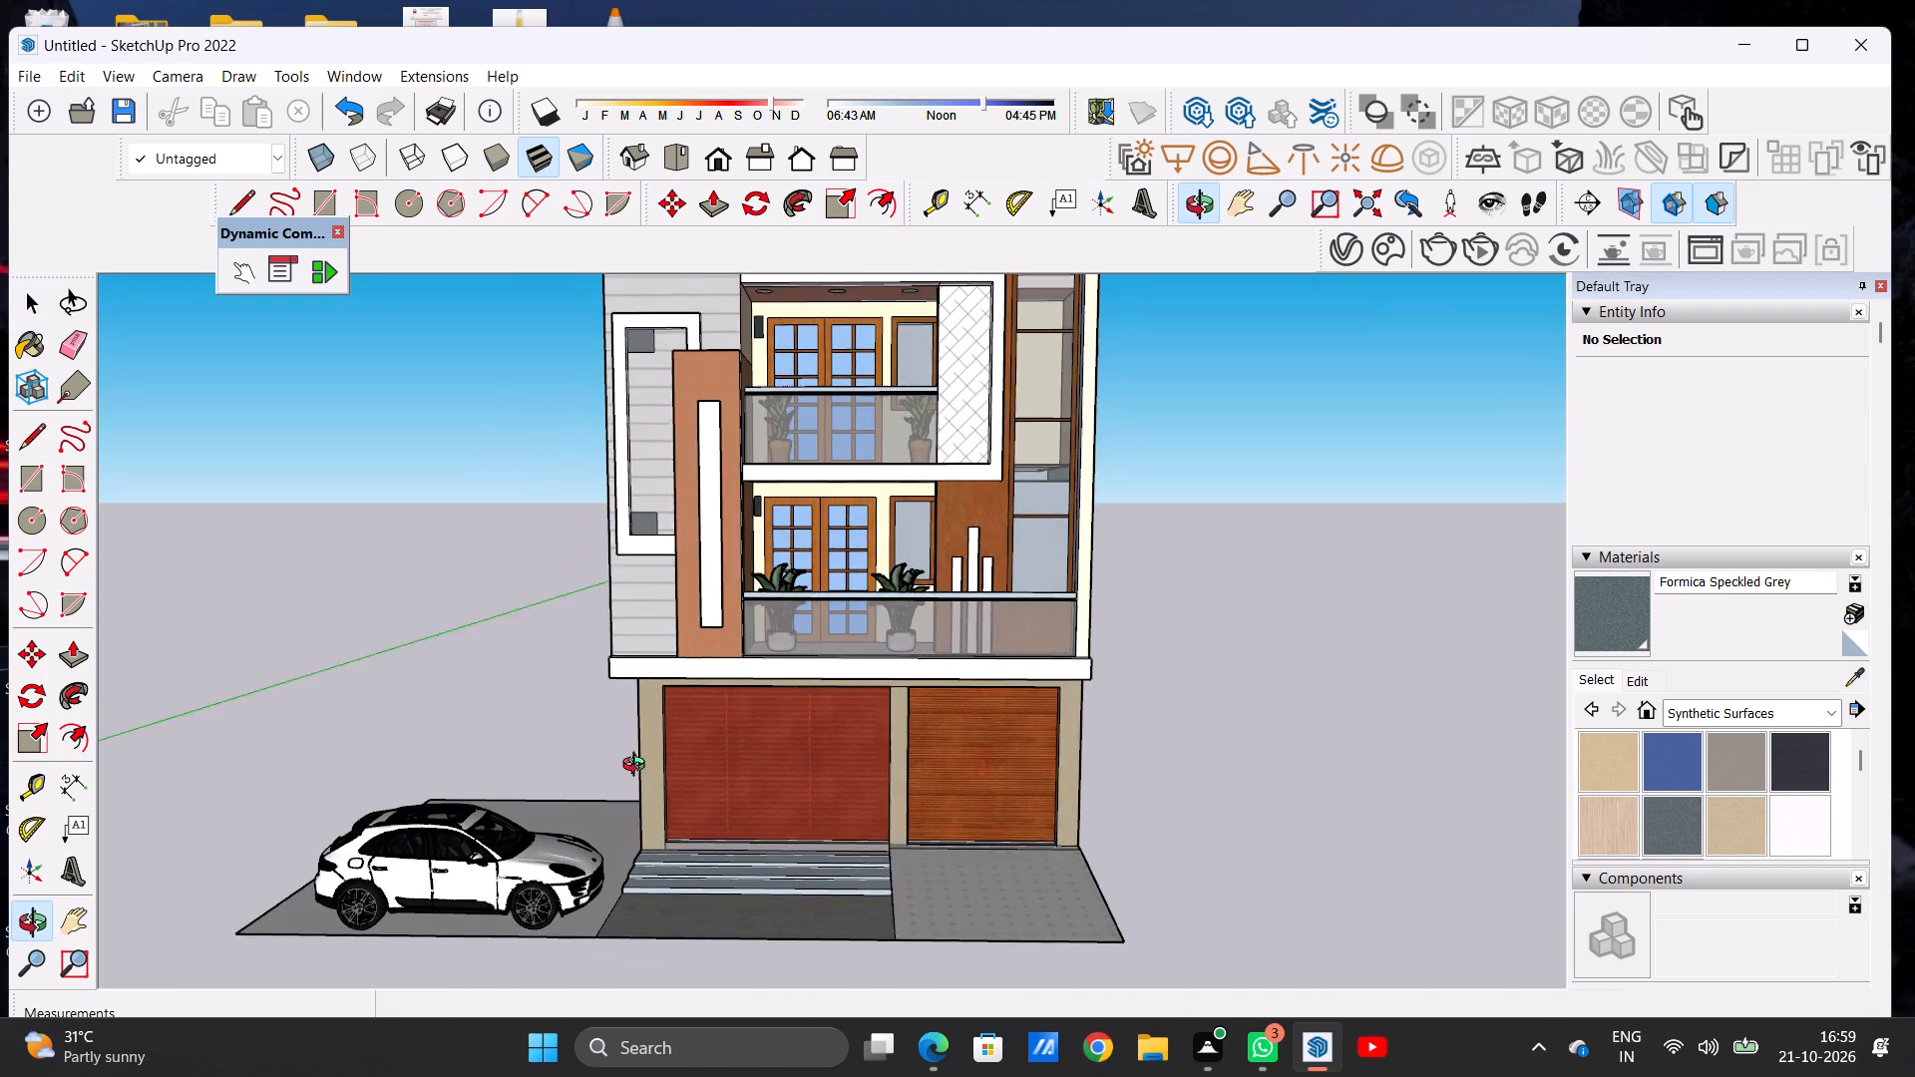
middle_click_drag(638, 767, 687, 769)
scroll(779, 766, "down", 5)
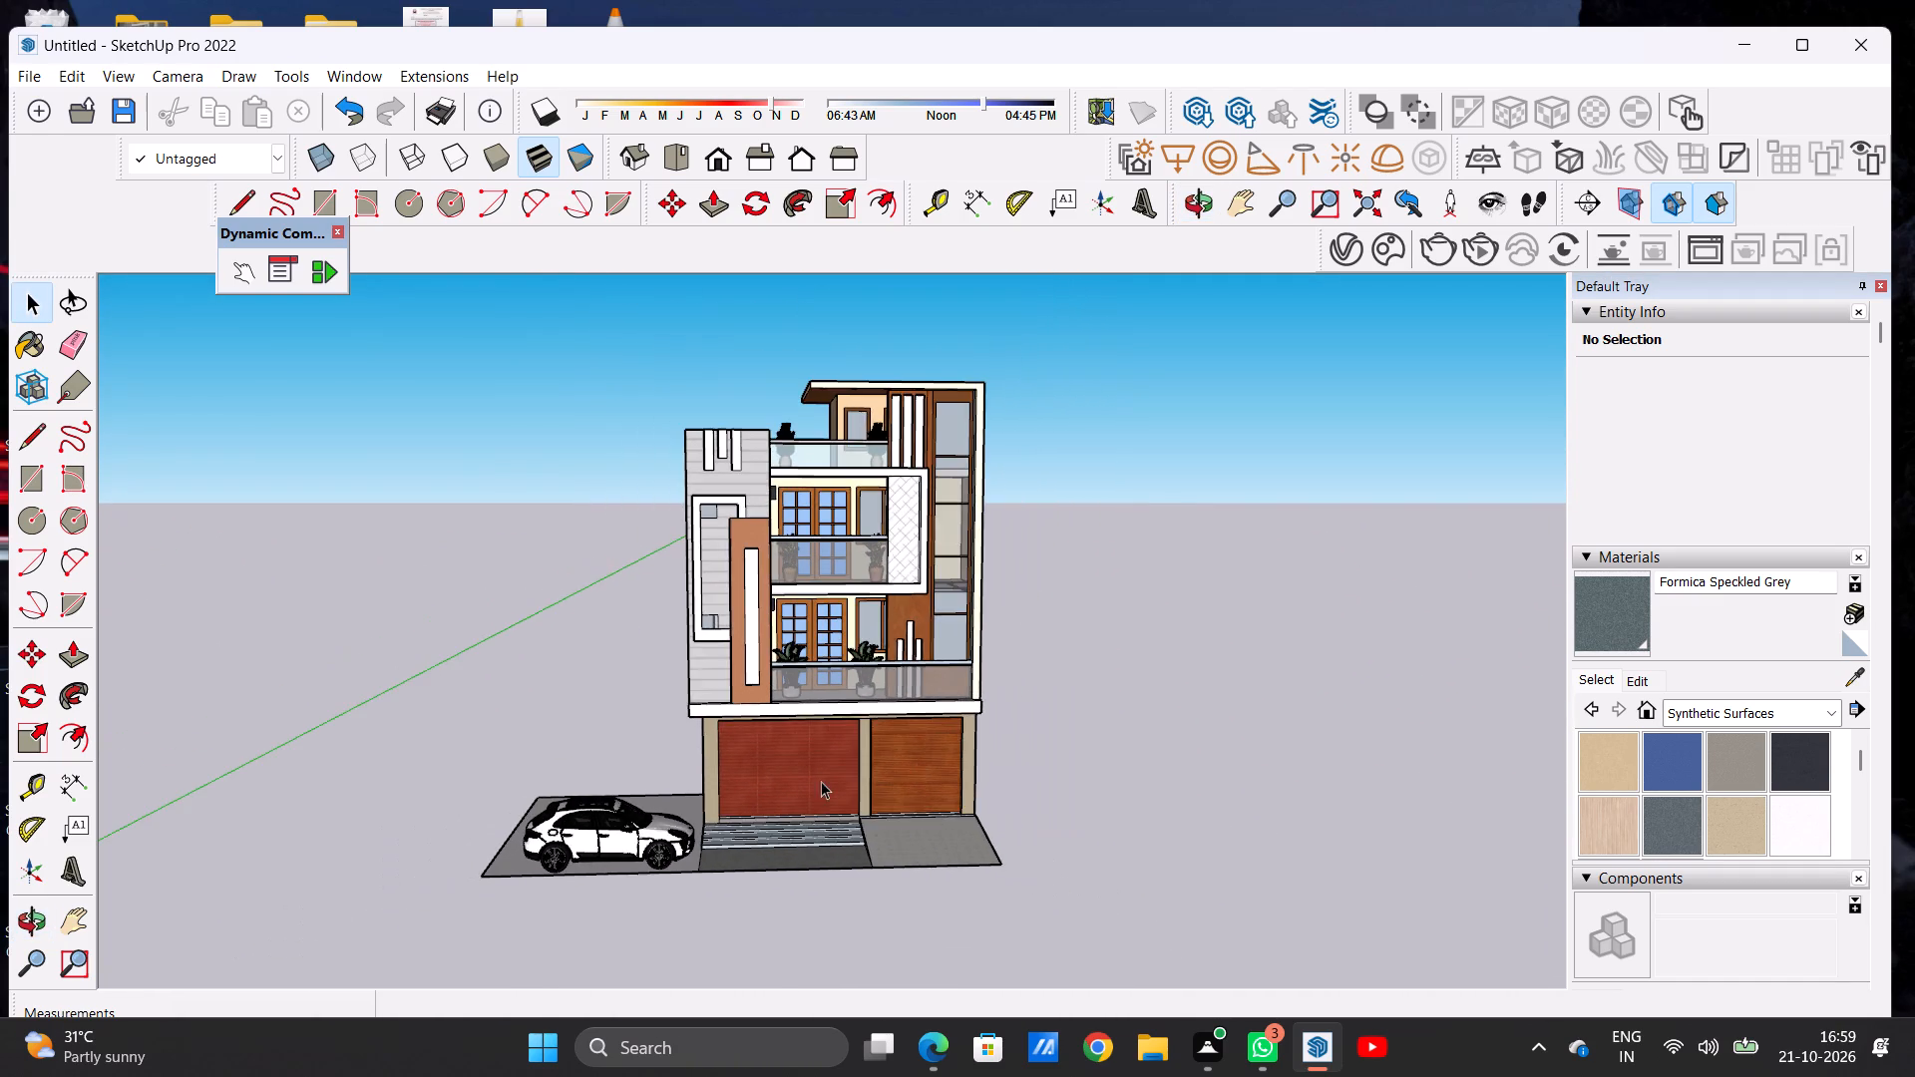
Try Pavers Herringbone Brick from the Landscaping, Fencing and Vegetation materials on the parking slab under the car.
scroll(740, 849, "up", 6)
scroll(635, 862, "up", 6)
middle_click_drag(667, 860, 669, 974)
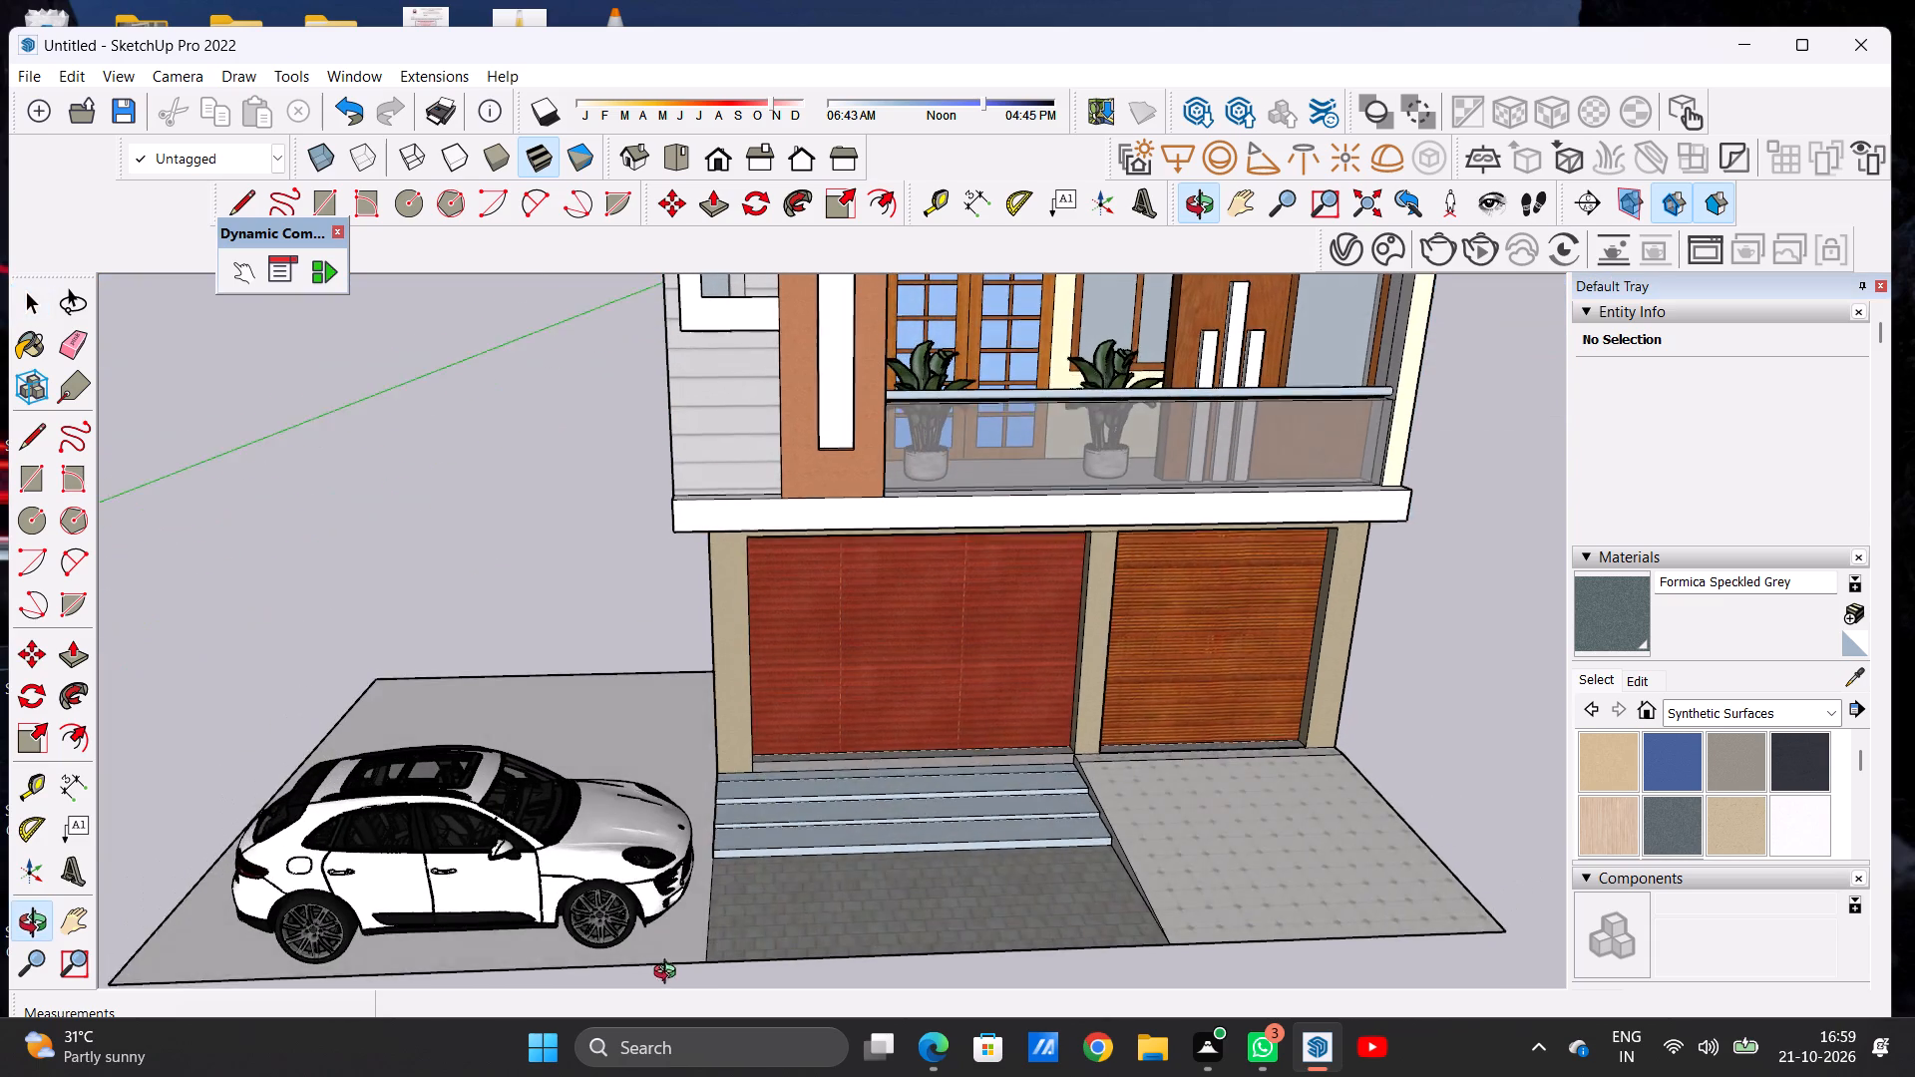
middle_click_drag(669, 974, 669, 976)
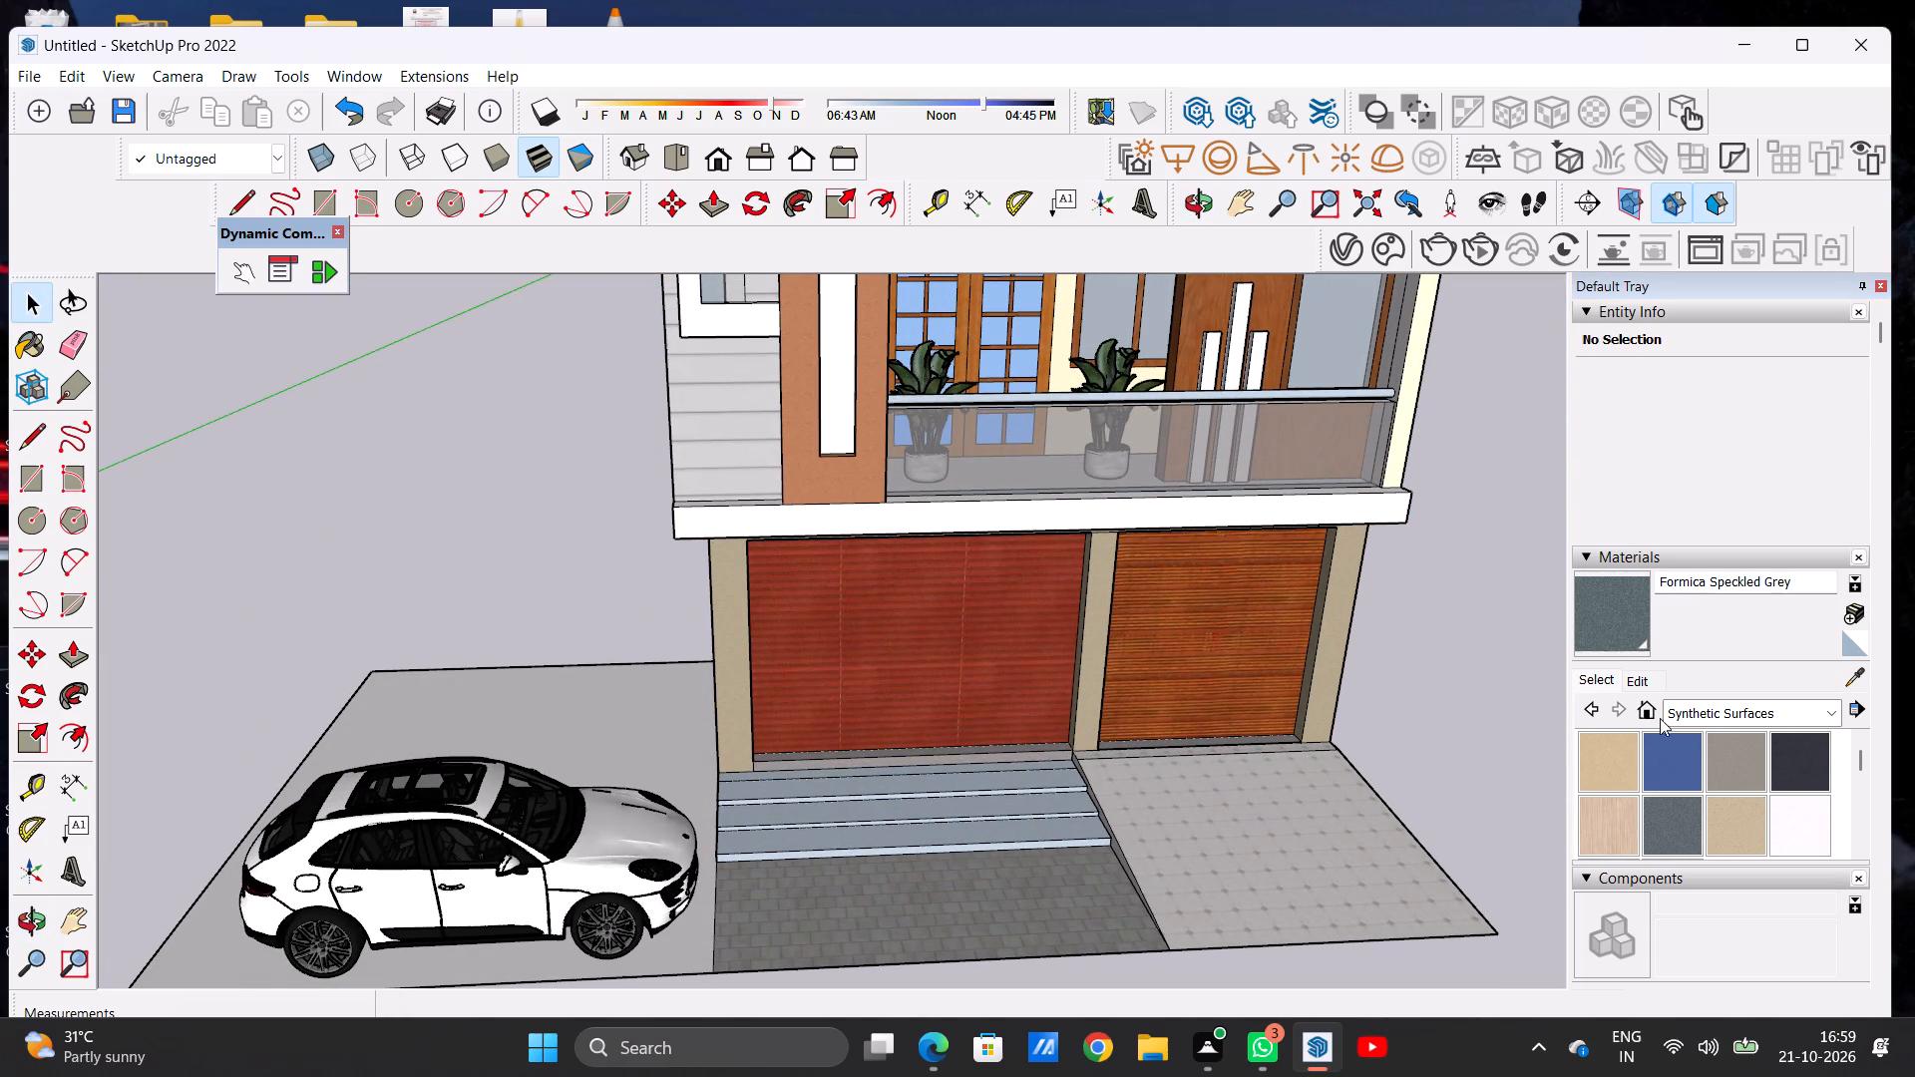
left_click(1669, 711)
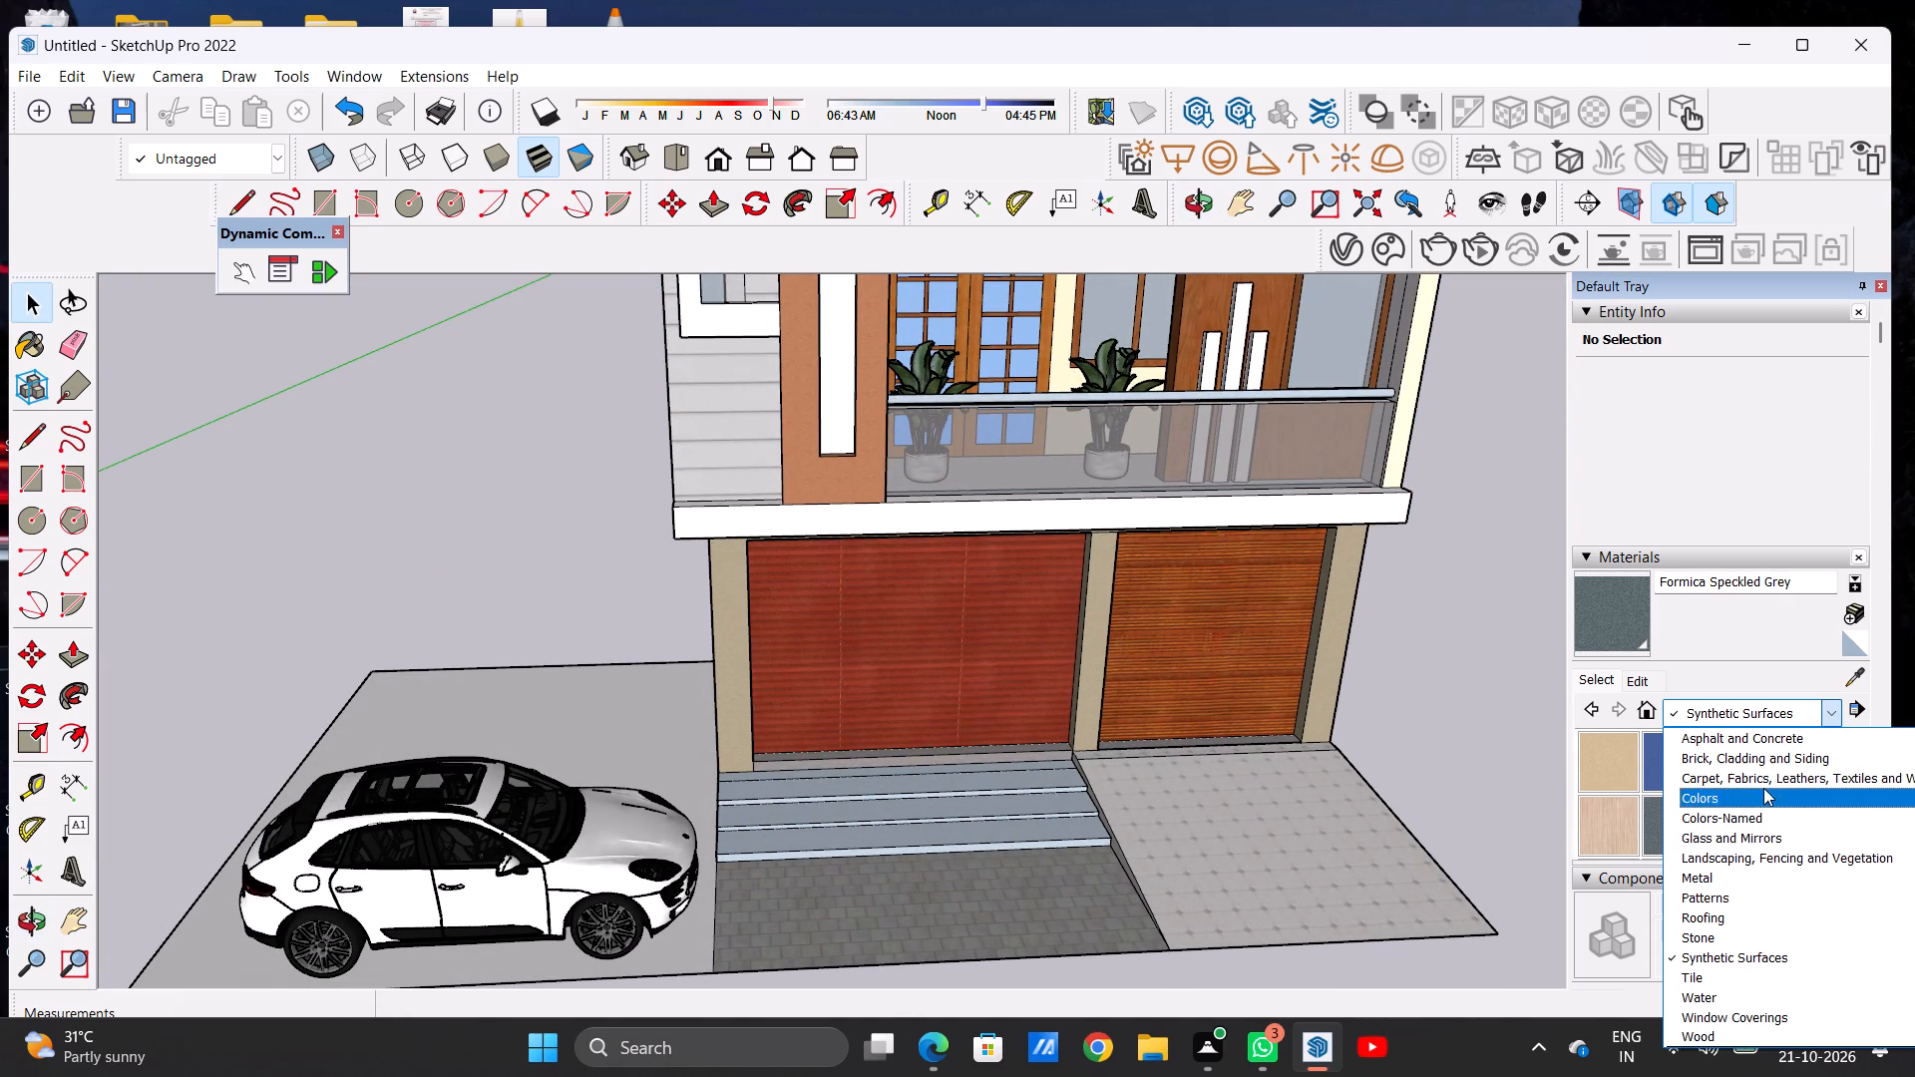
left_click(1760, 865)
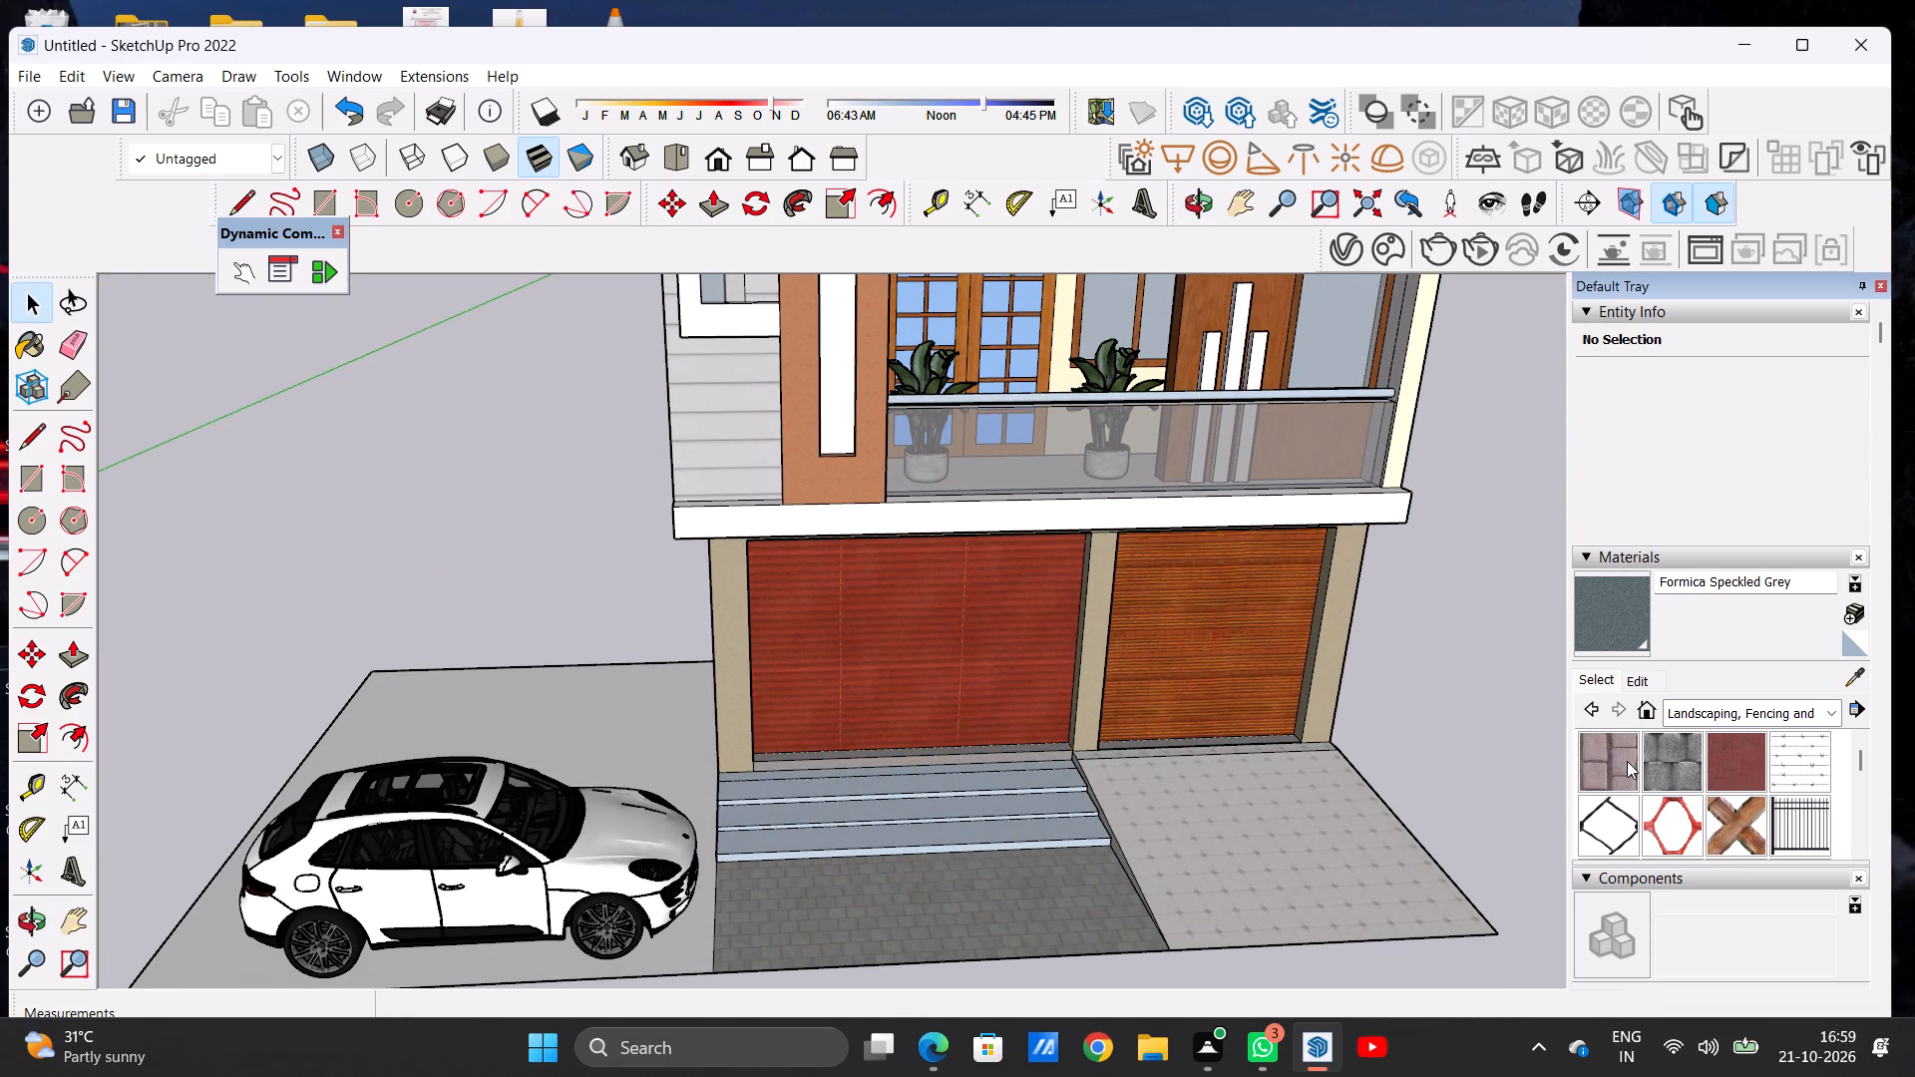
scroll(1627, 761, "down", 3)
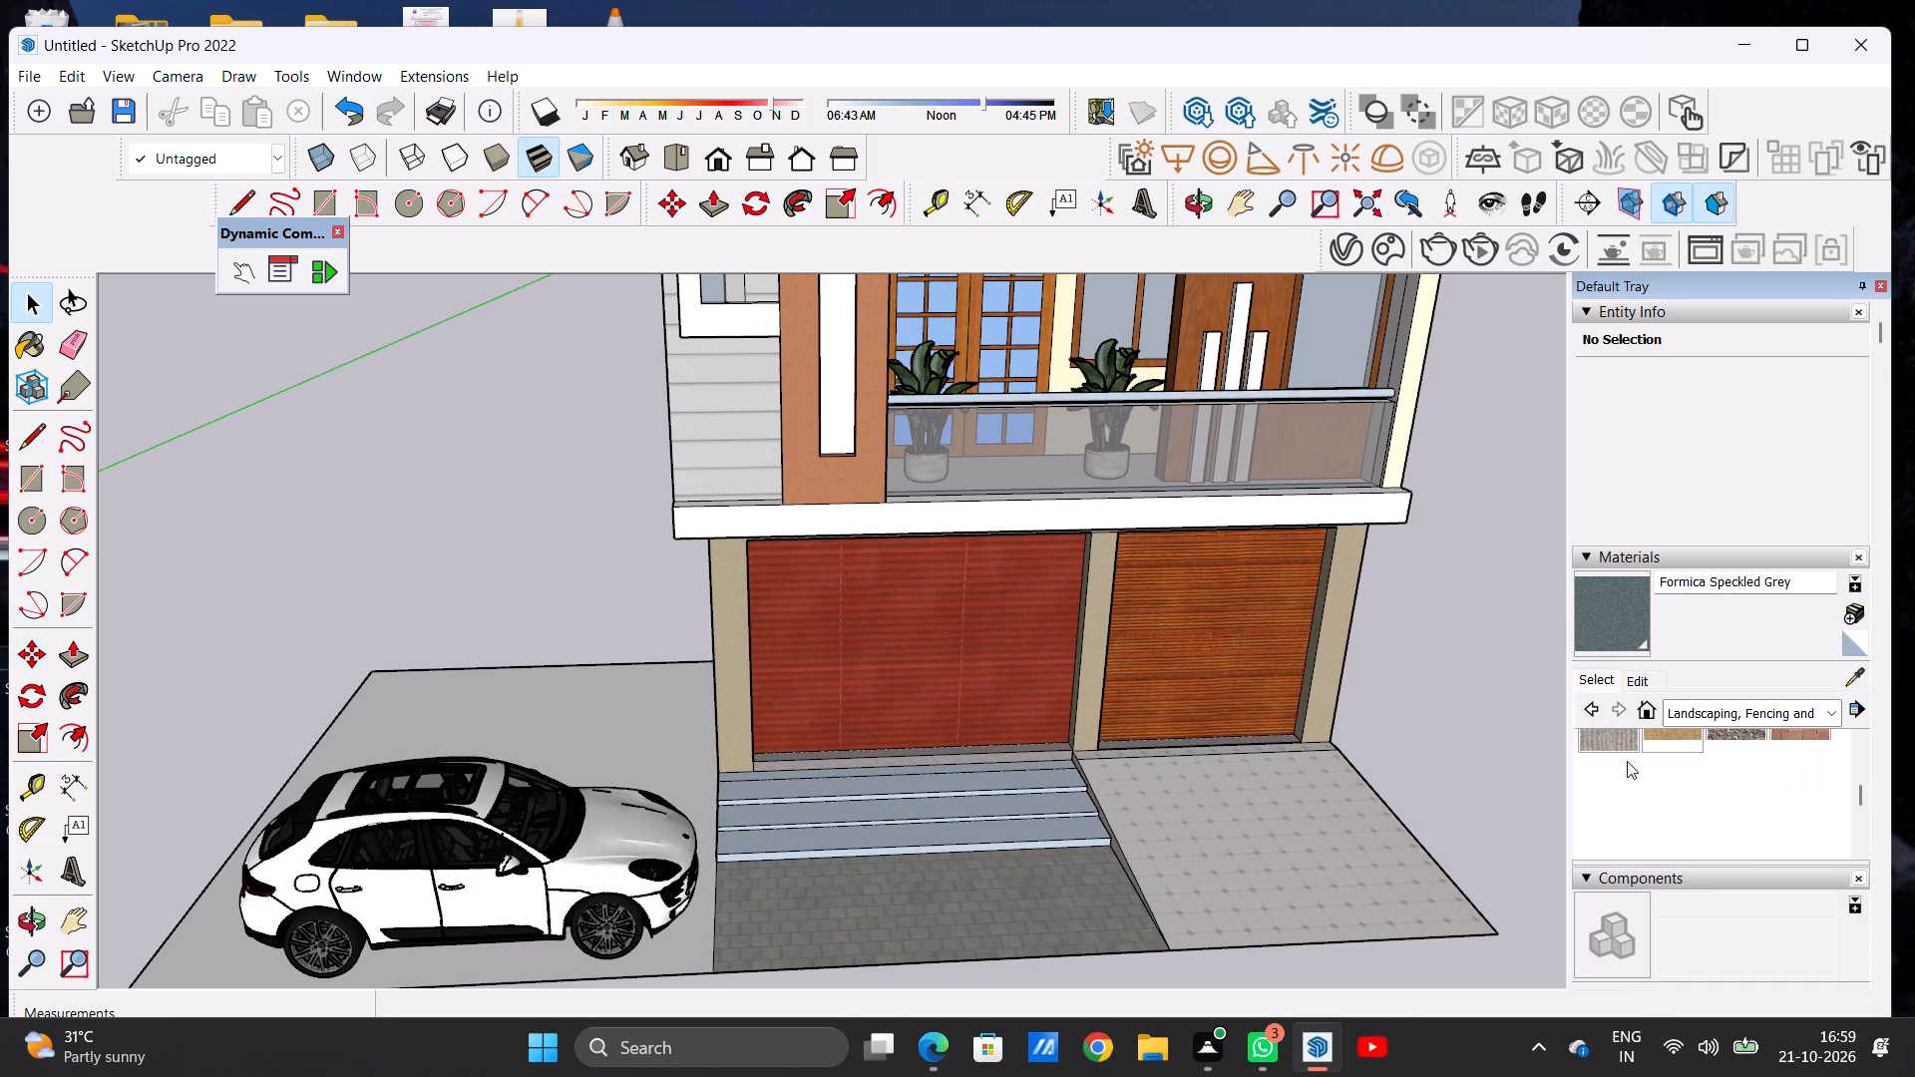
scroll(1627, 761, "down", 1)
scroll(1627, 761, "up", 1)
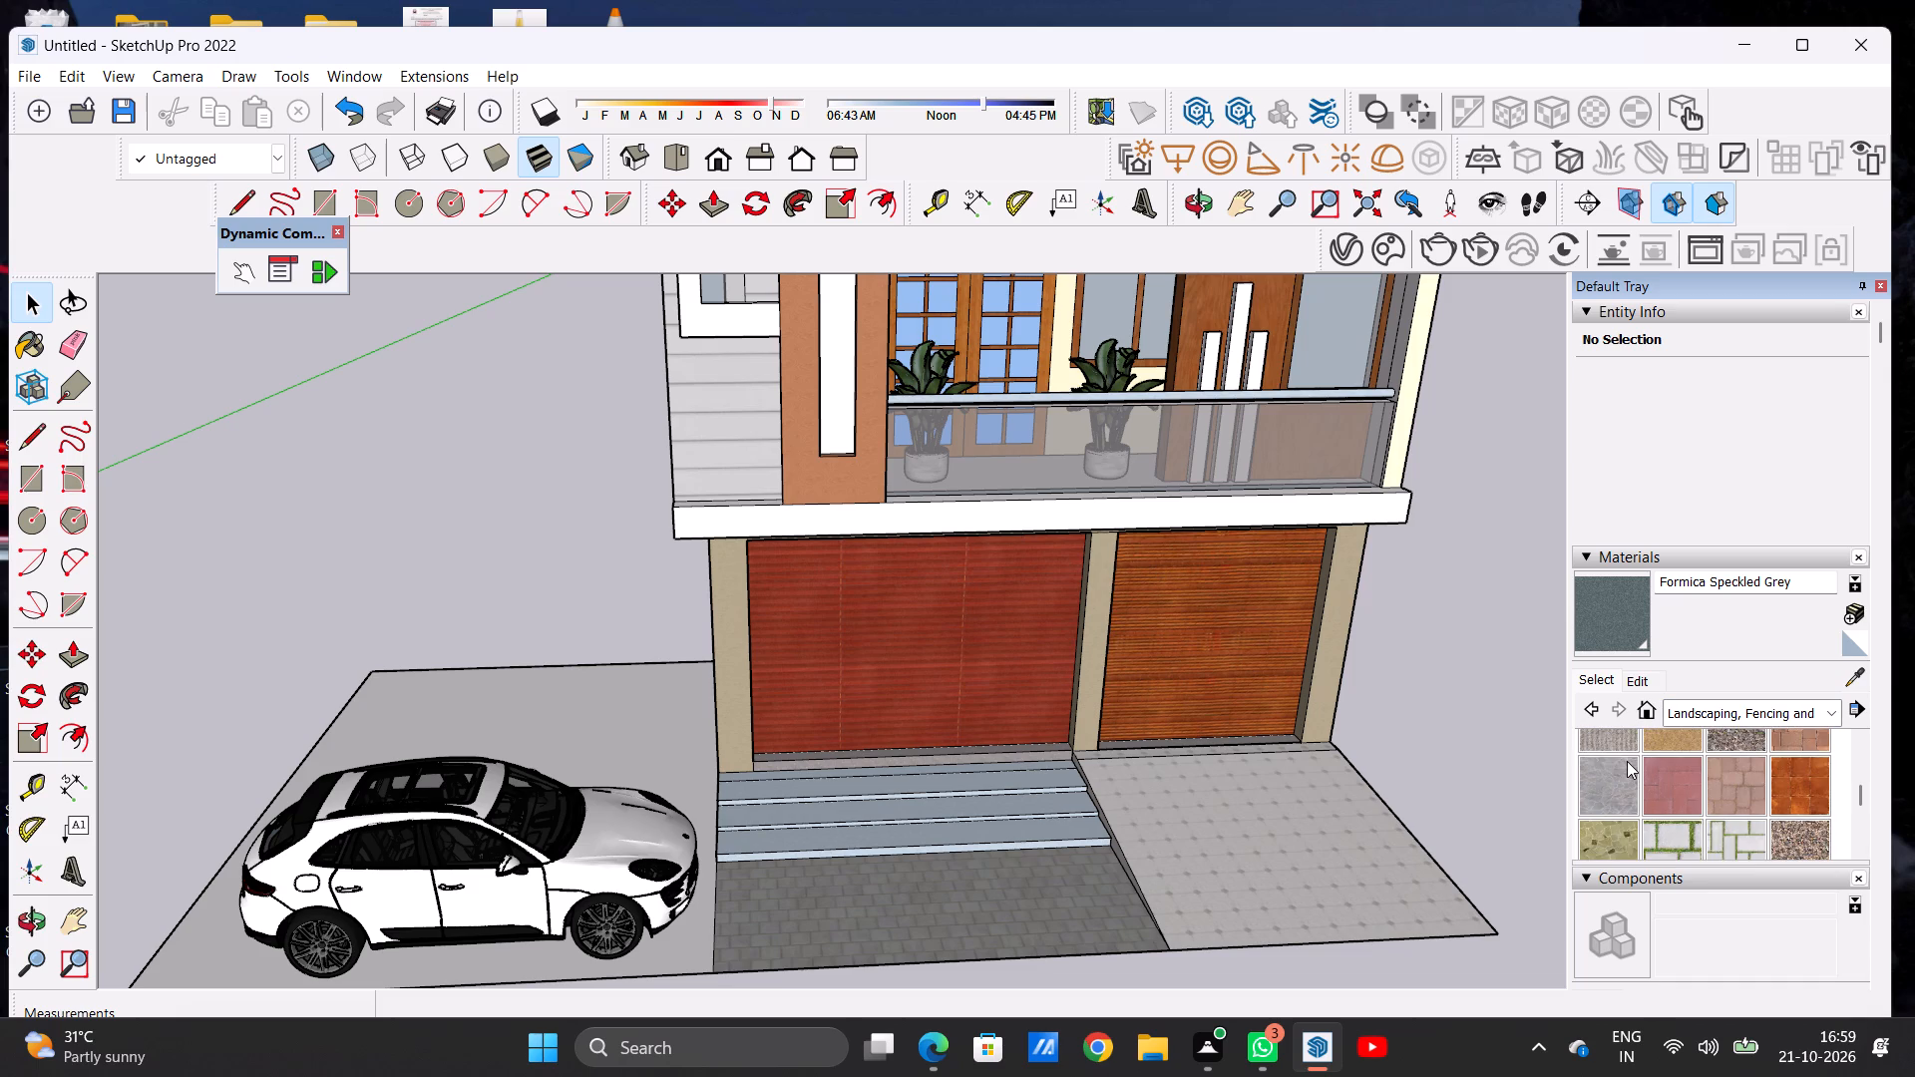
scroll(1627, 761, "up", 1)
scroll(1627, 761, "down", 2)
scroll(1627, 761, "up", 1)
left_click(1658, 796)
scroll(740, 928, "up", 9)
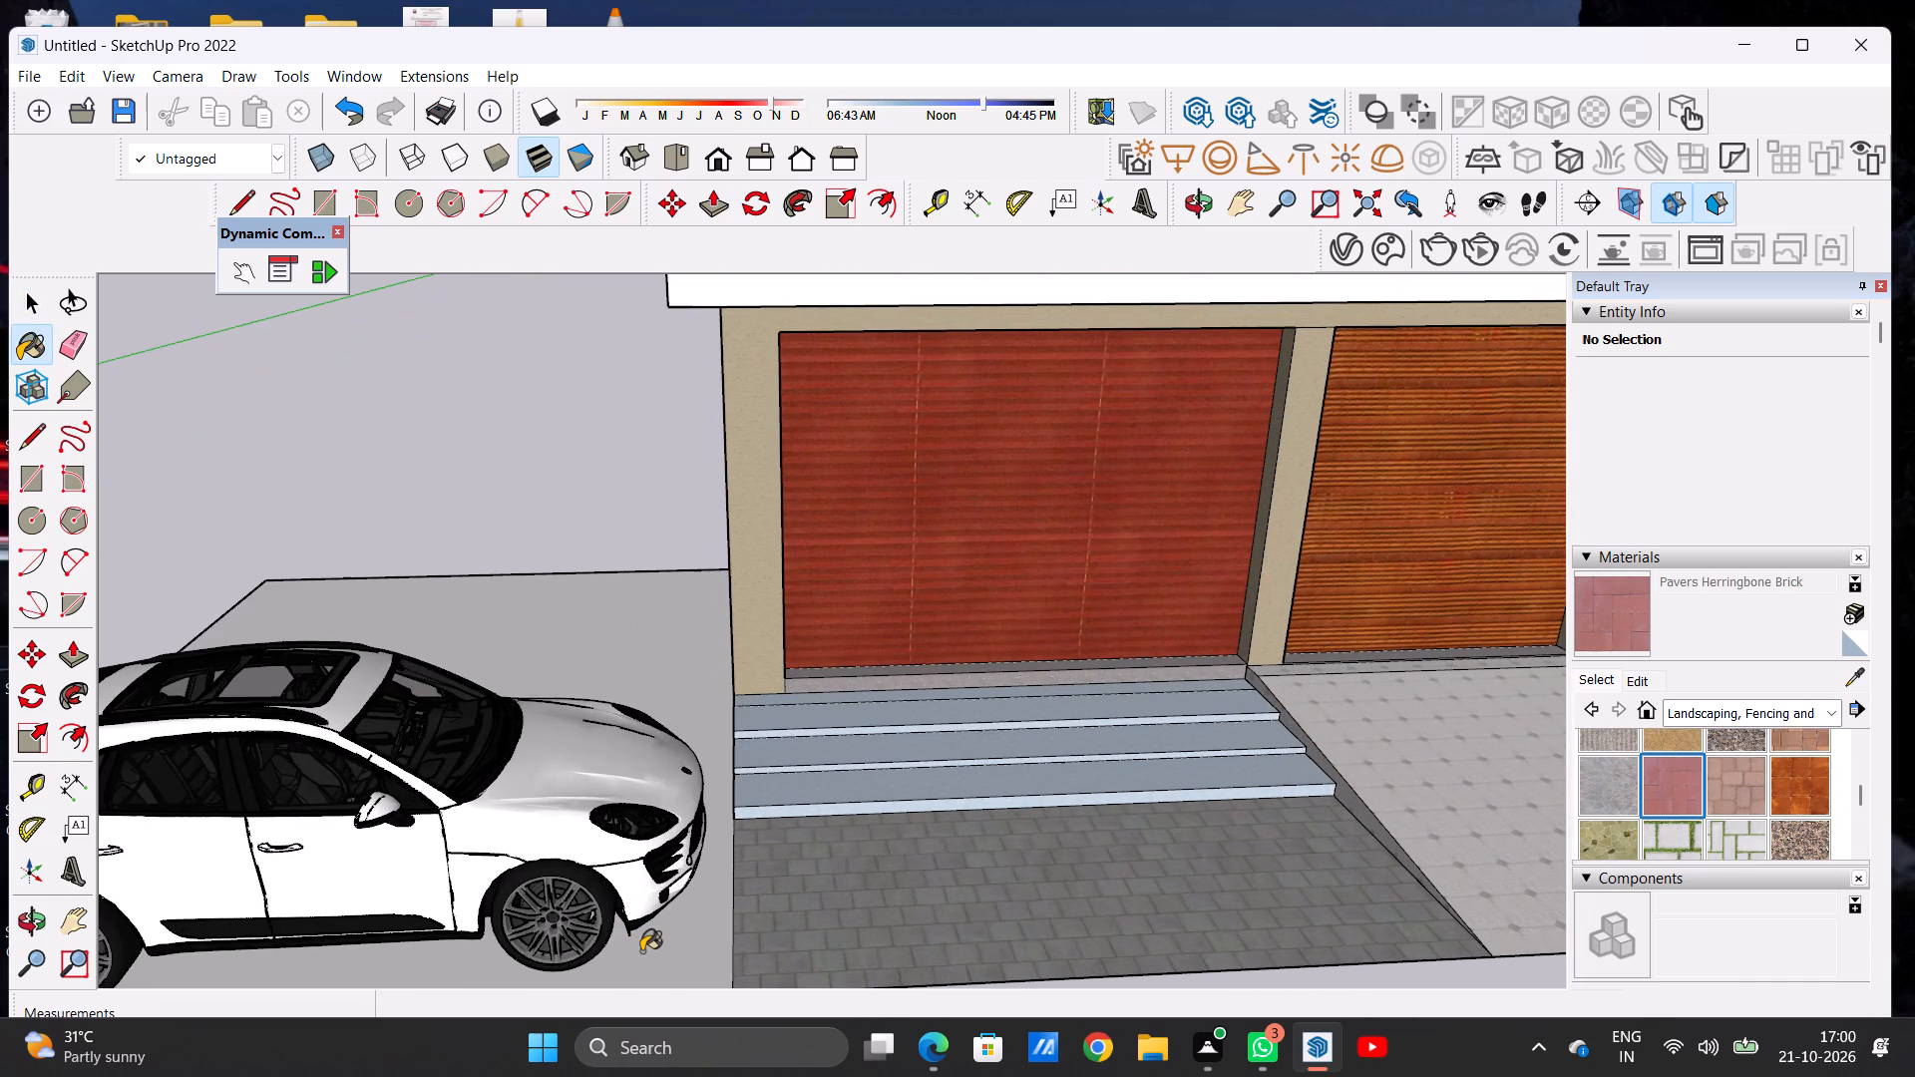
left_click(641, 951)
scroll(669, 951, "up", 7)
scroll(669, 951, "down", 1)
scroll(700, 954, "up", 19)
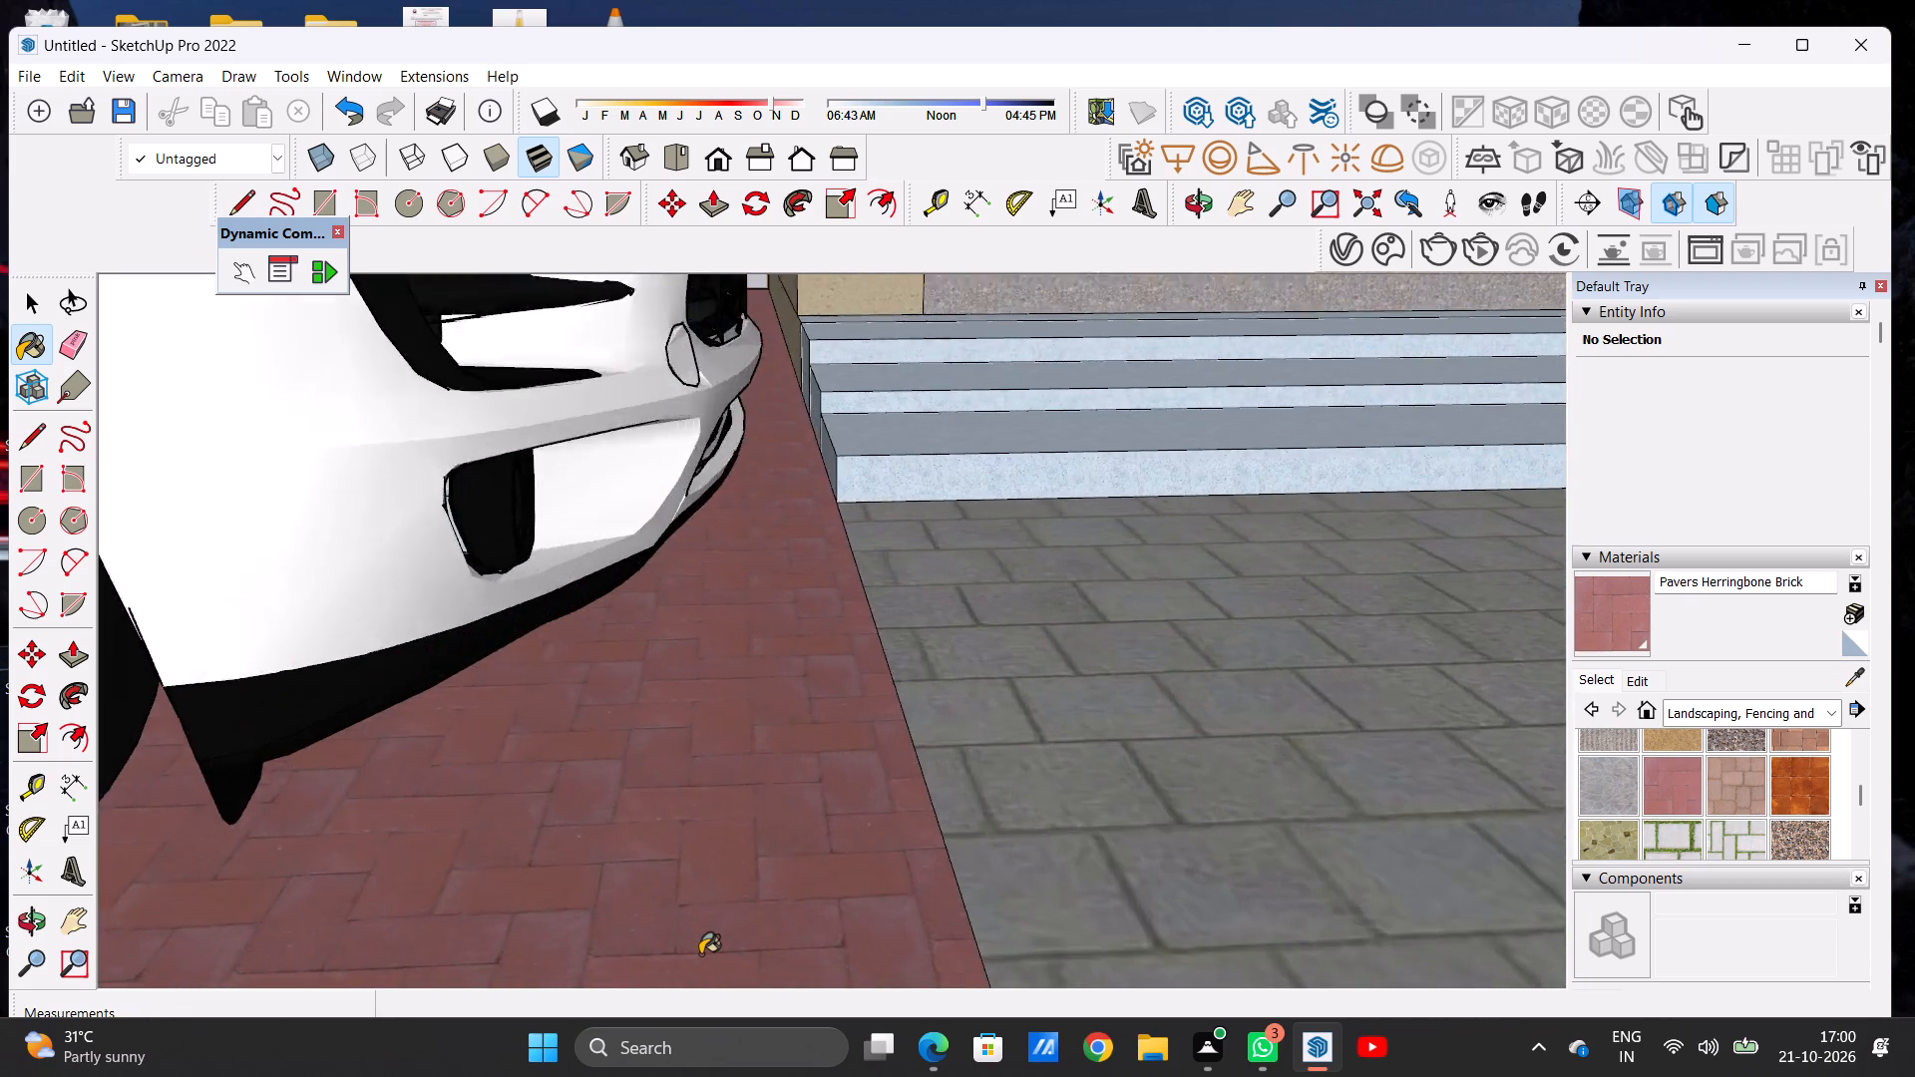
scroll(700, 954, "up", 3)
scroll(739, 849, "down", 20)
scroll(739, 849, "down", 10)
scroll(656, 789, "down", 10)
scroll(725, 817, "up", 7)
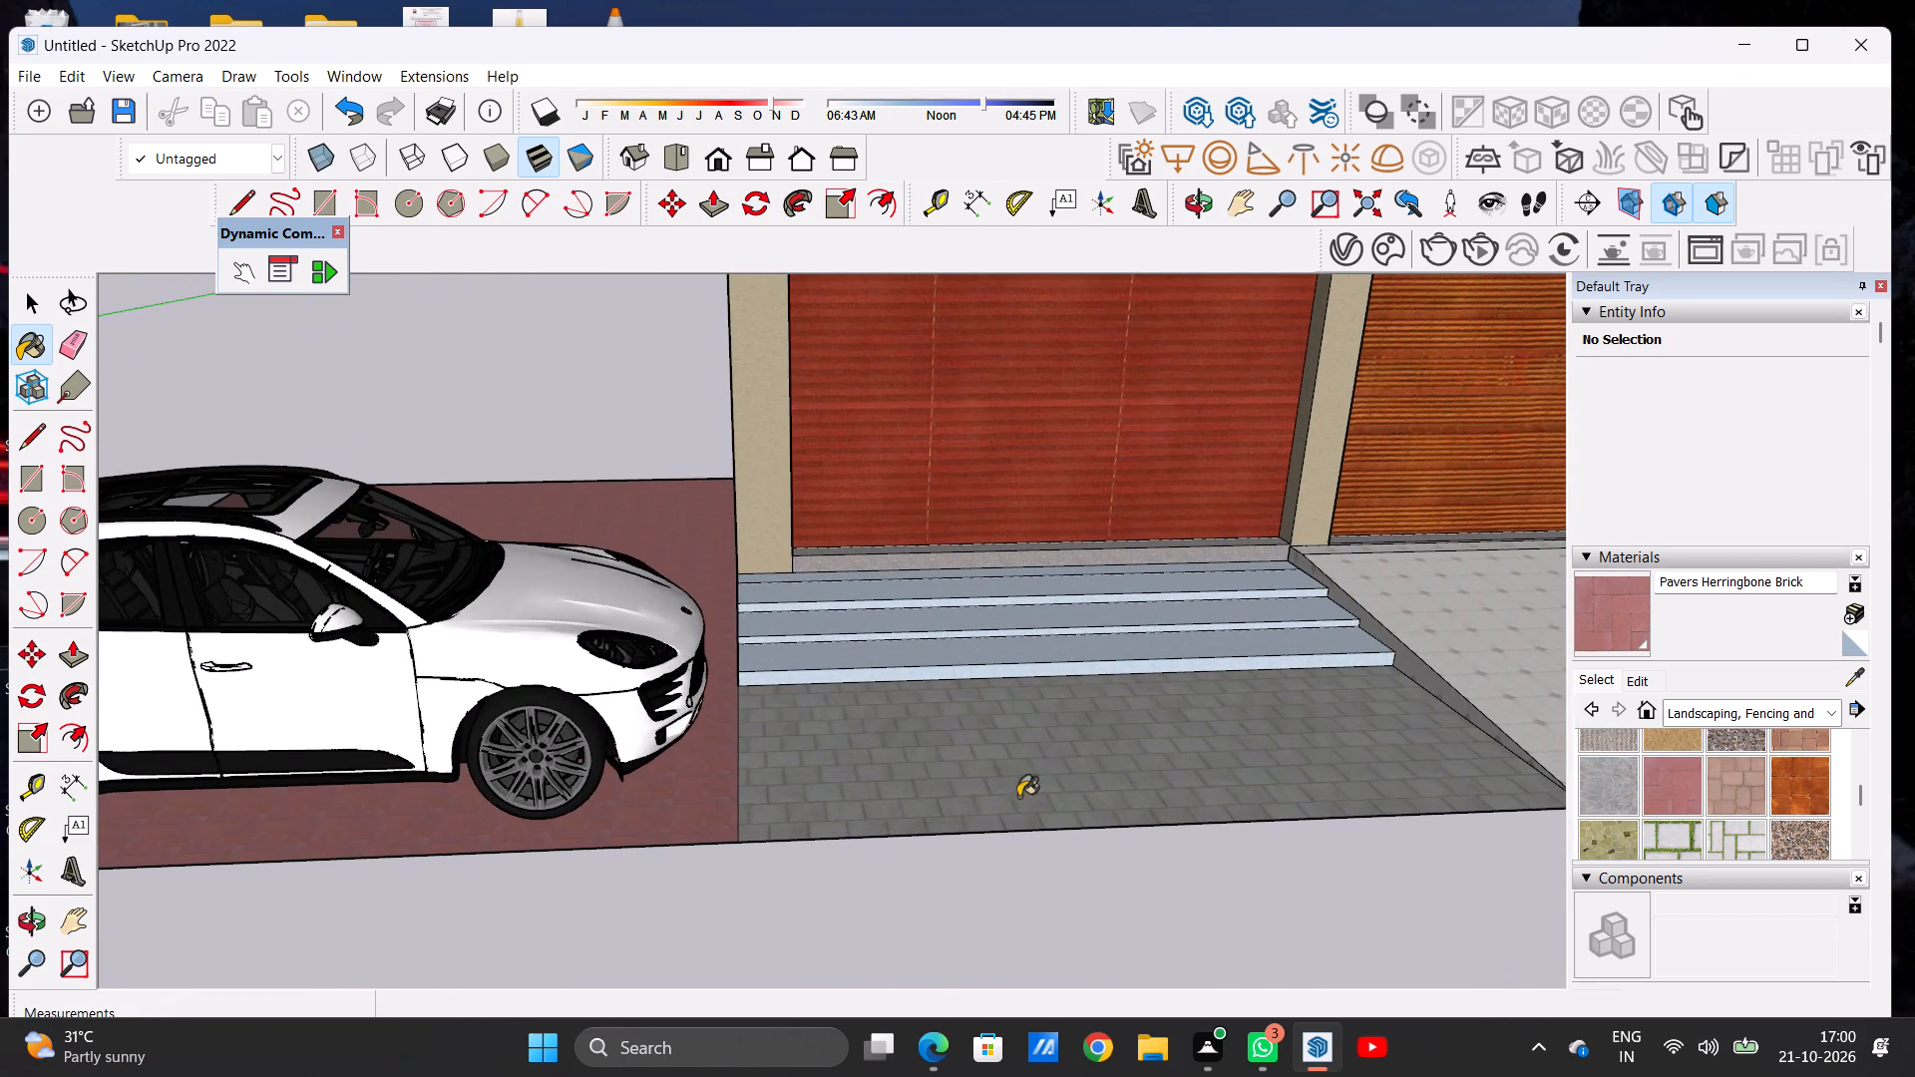
Paint the parking slab under the car with the Pavers Flagstone Gray landscaping material.
left_click(1613, 784)
scroll(827, 795, "up", 6)
left_click(633, 817)
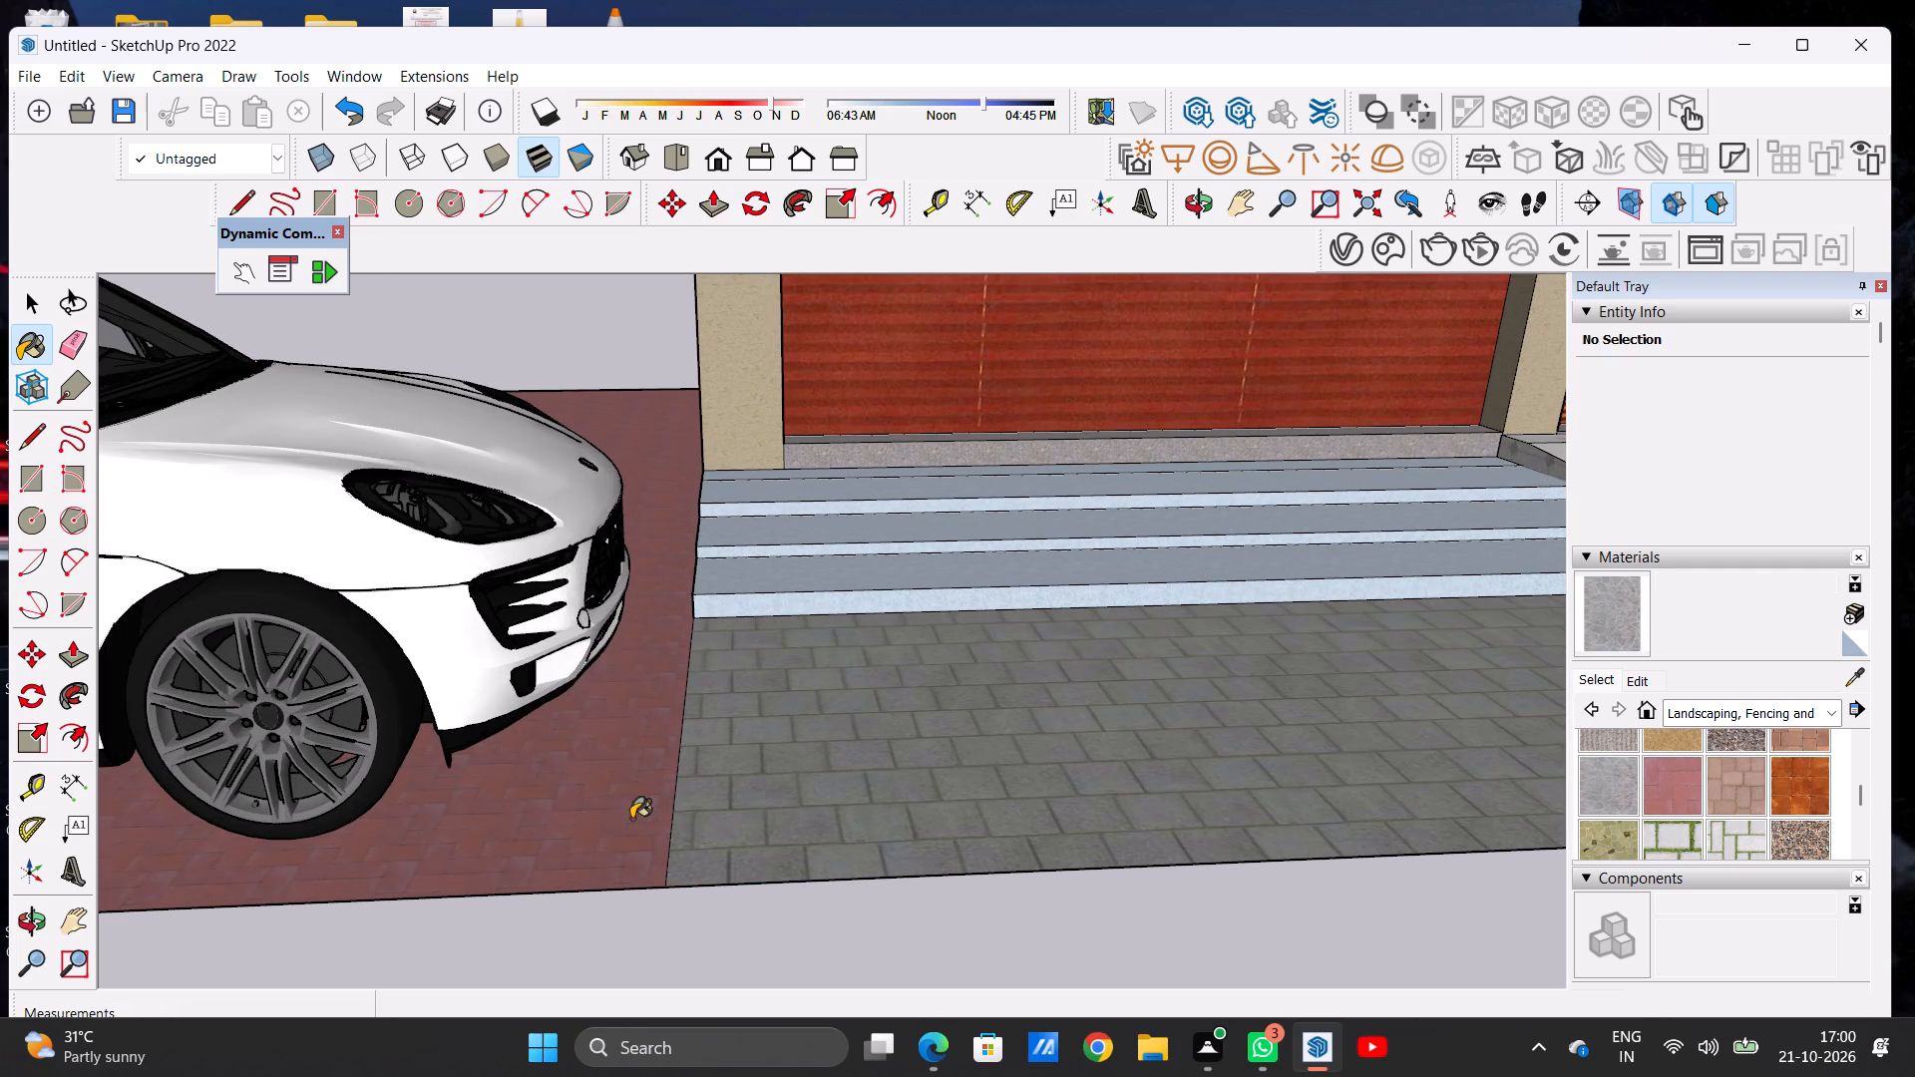
Examine the flagstone paving on the parking slab up close, beside the steps and from the side of the house.
scroll(598, 849, "up", 6)
scroll(638, 790, "down", 19)
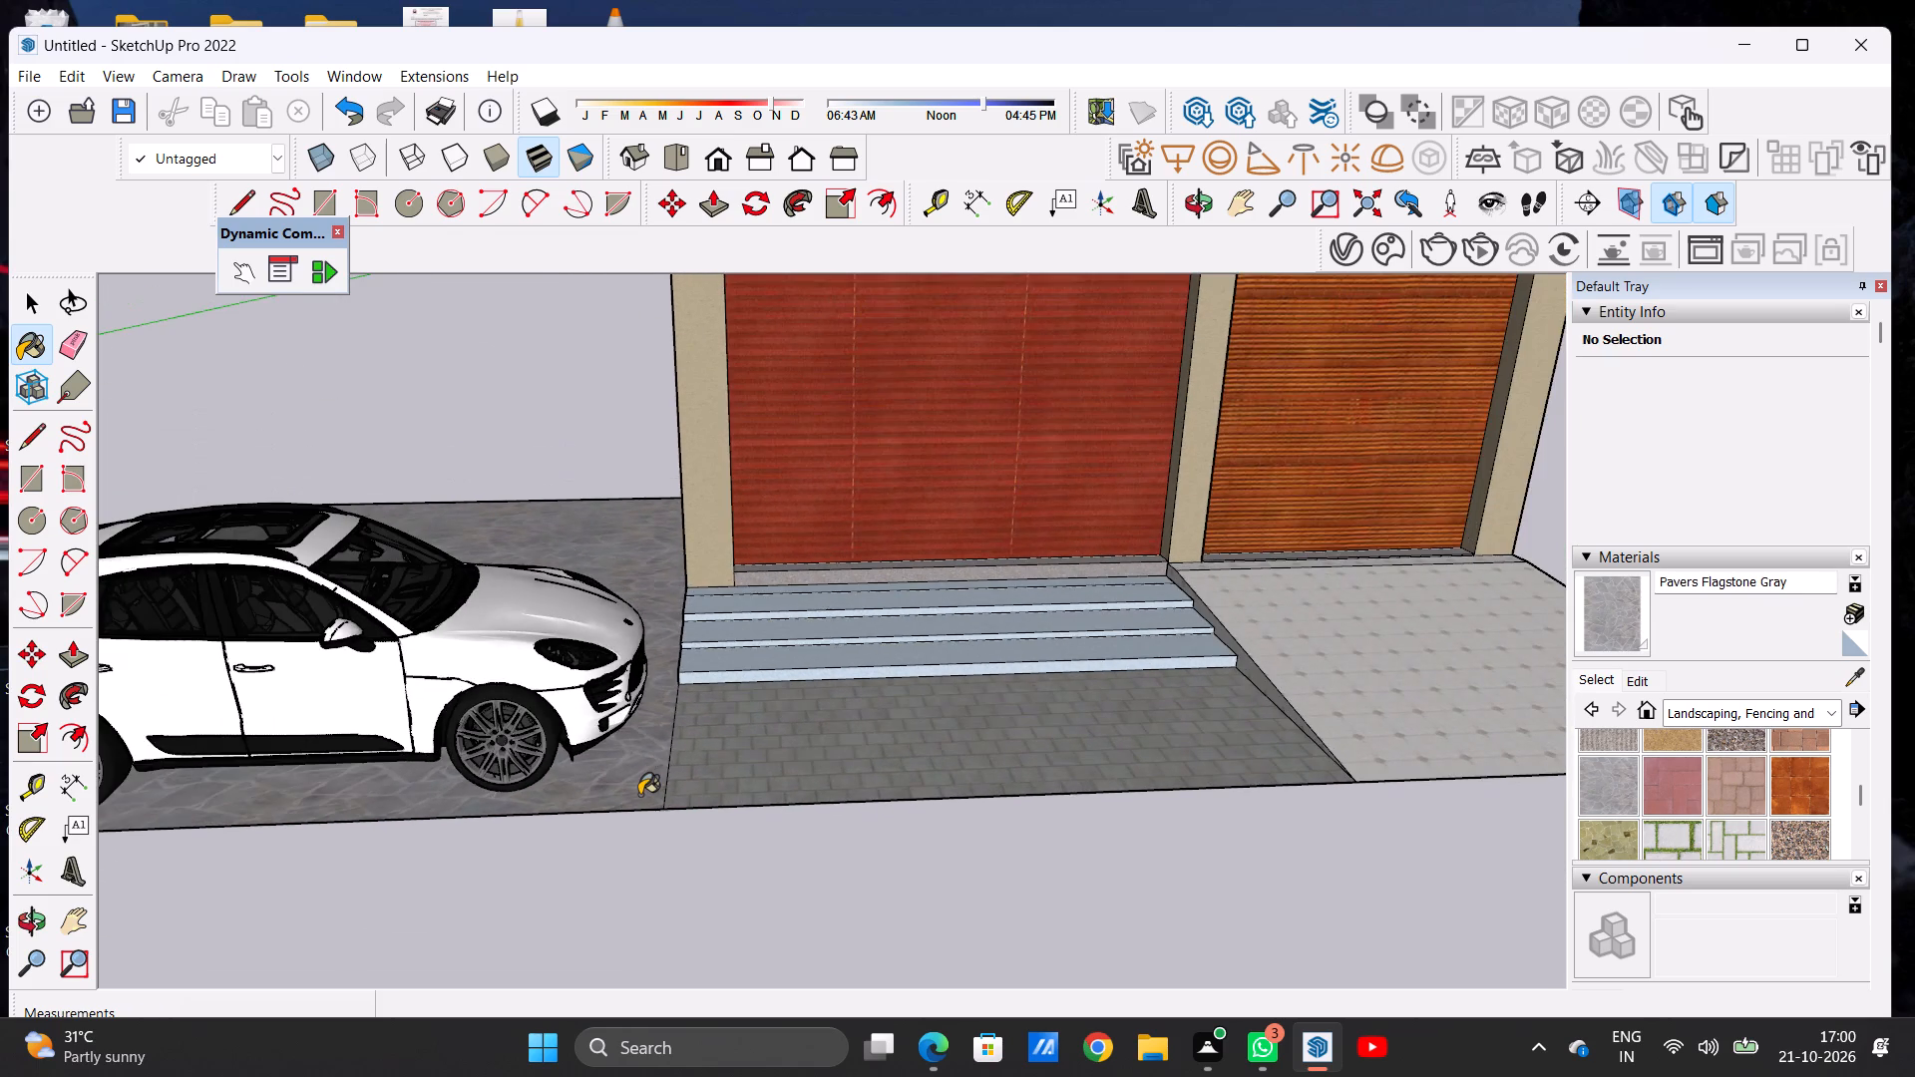
scroll(639, 795, "up", 11)
scroll(637, 795, "down", 2)
scroll(637, 795, "up", 13)
scroll(607, 755, "down", 1)
scroll(607, 755, "up", 4)
scroll(605, 755, "down", 1)
scroll(605, 755, "up", 6)
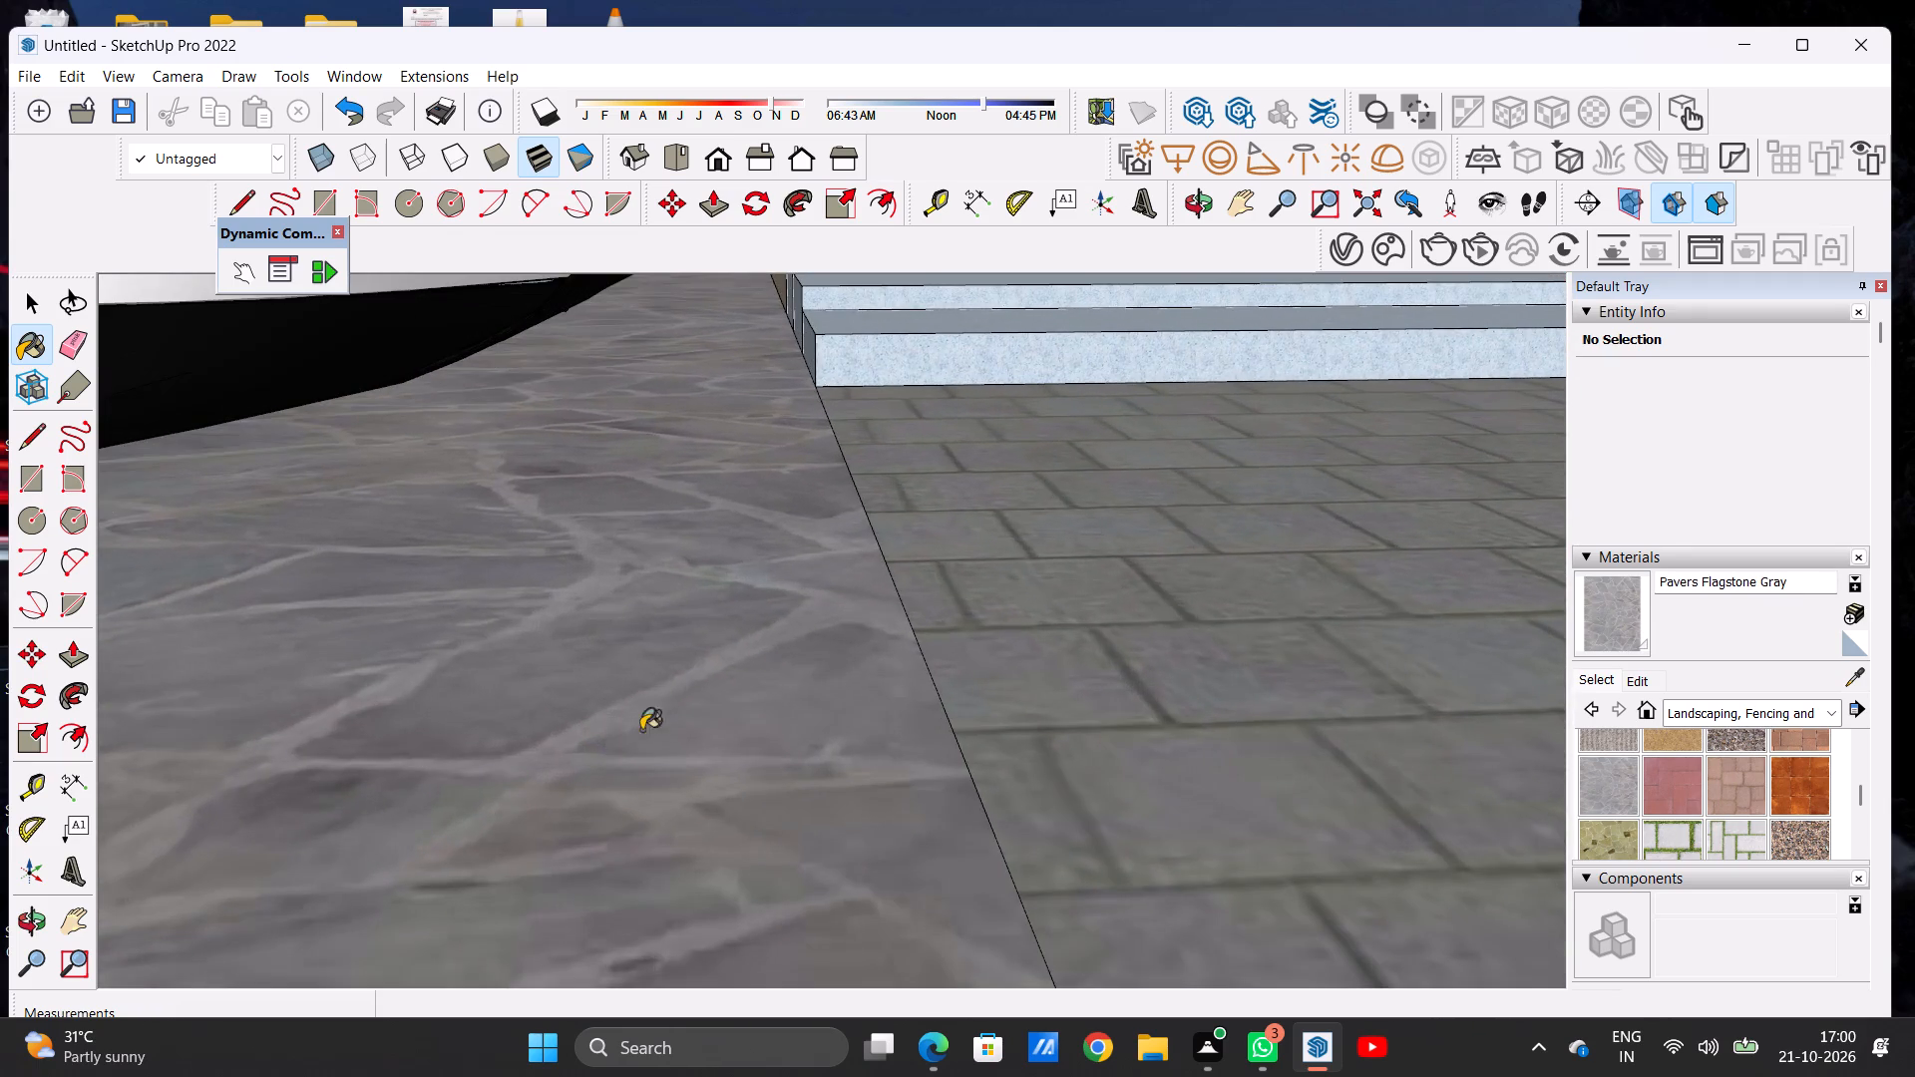
scroll(719, 680, "down", 20)
scroll(719, 680, "down", 20)
scroll(719, 680, "down", 5)
scroll(633, 728, "down", 2)
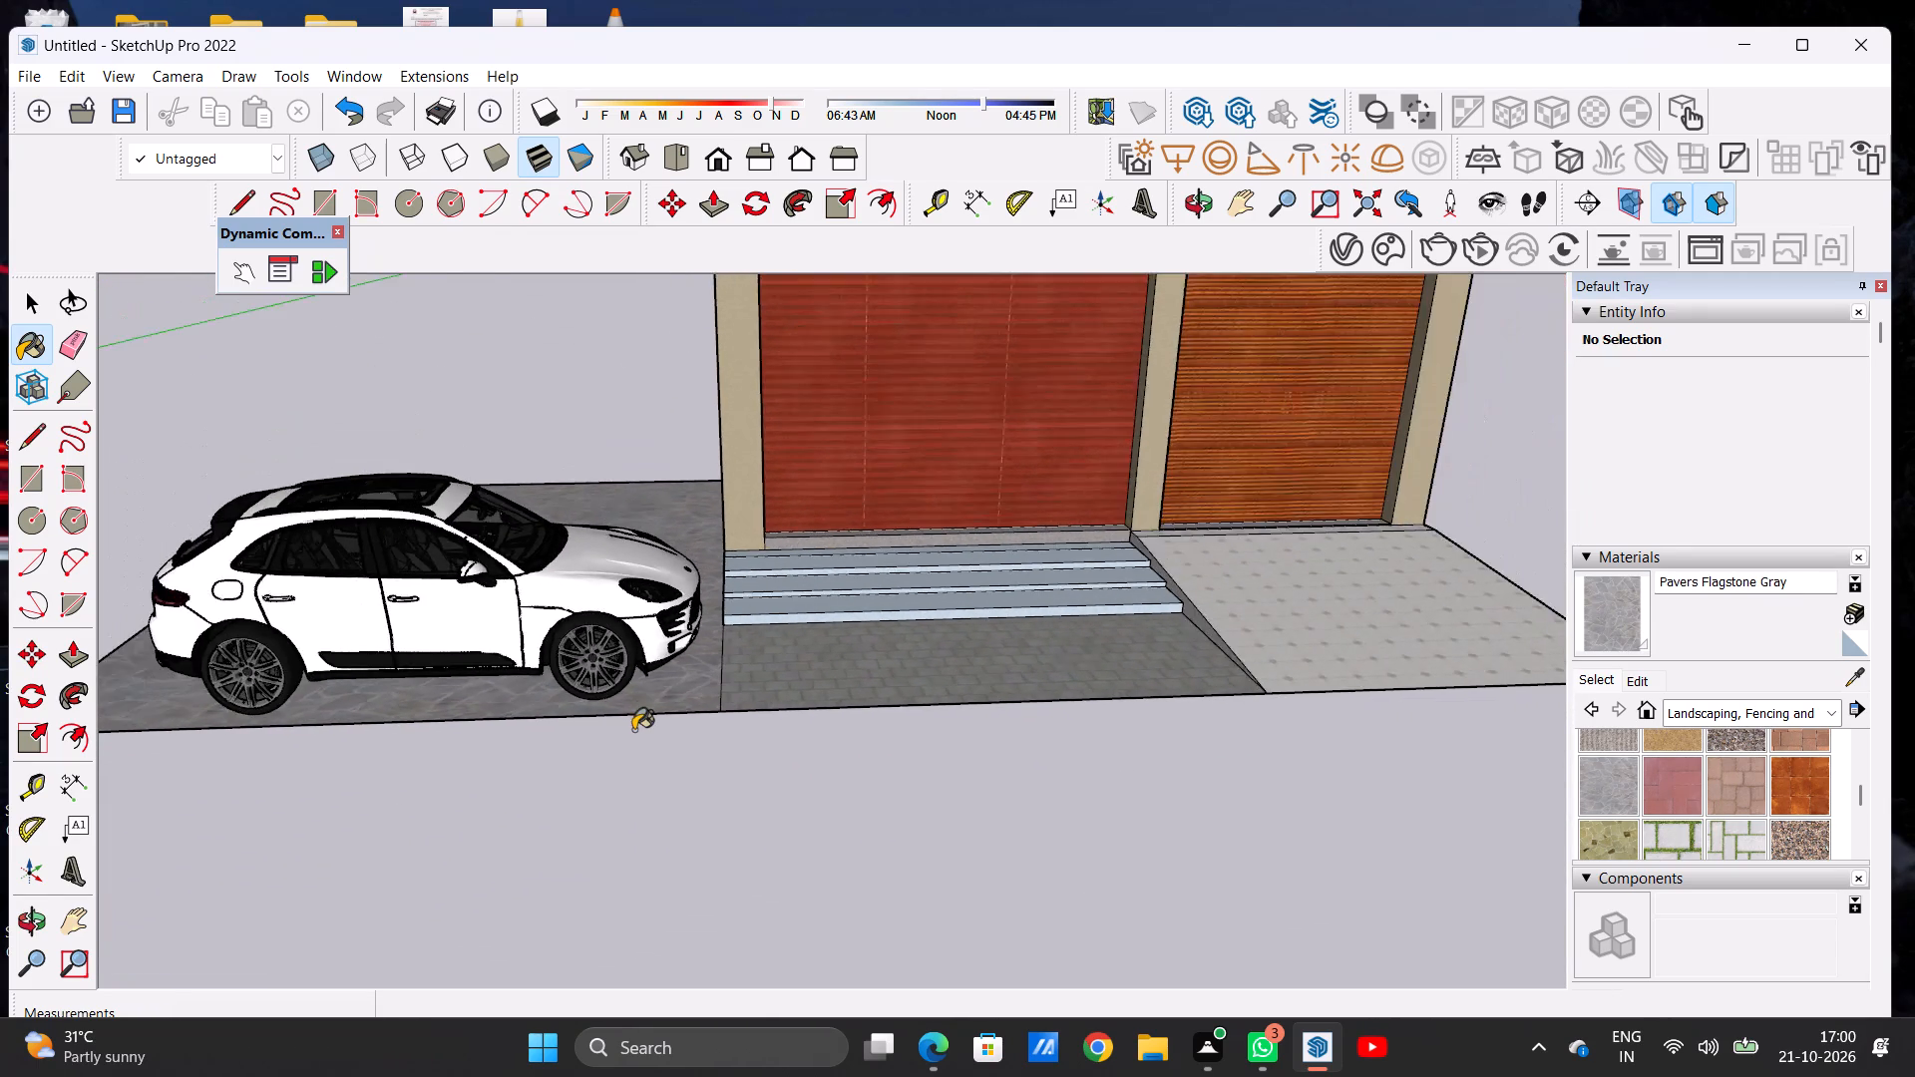
scroll(633, 730, "down", 5)
middle_click_drag(311, 706, 973, 851)
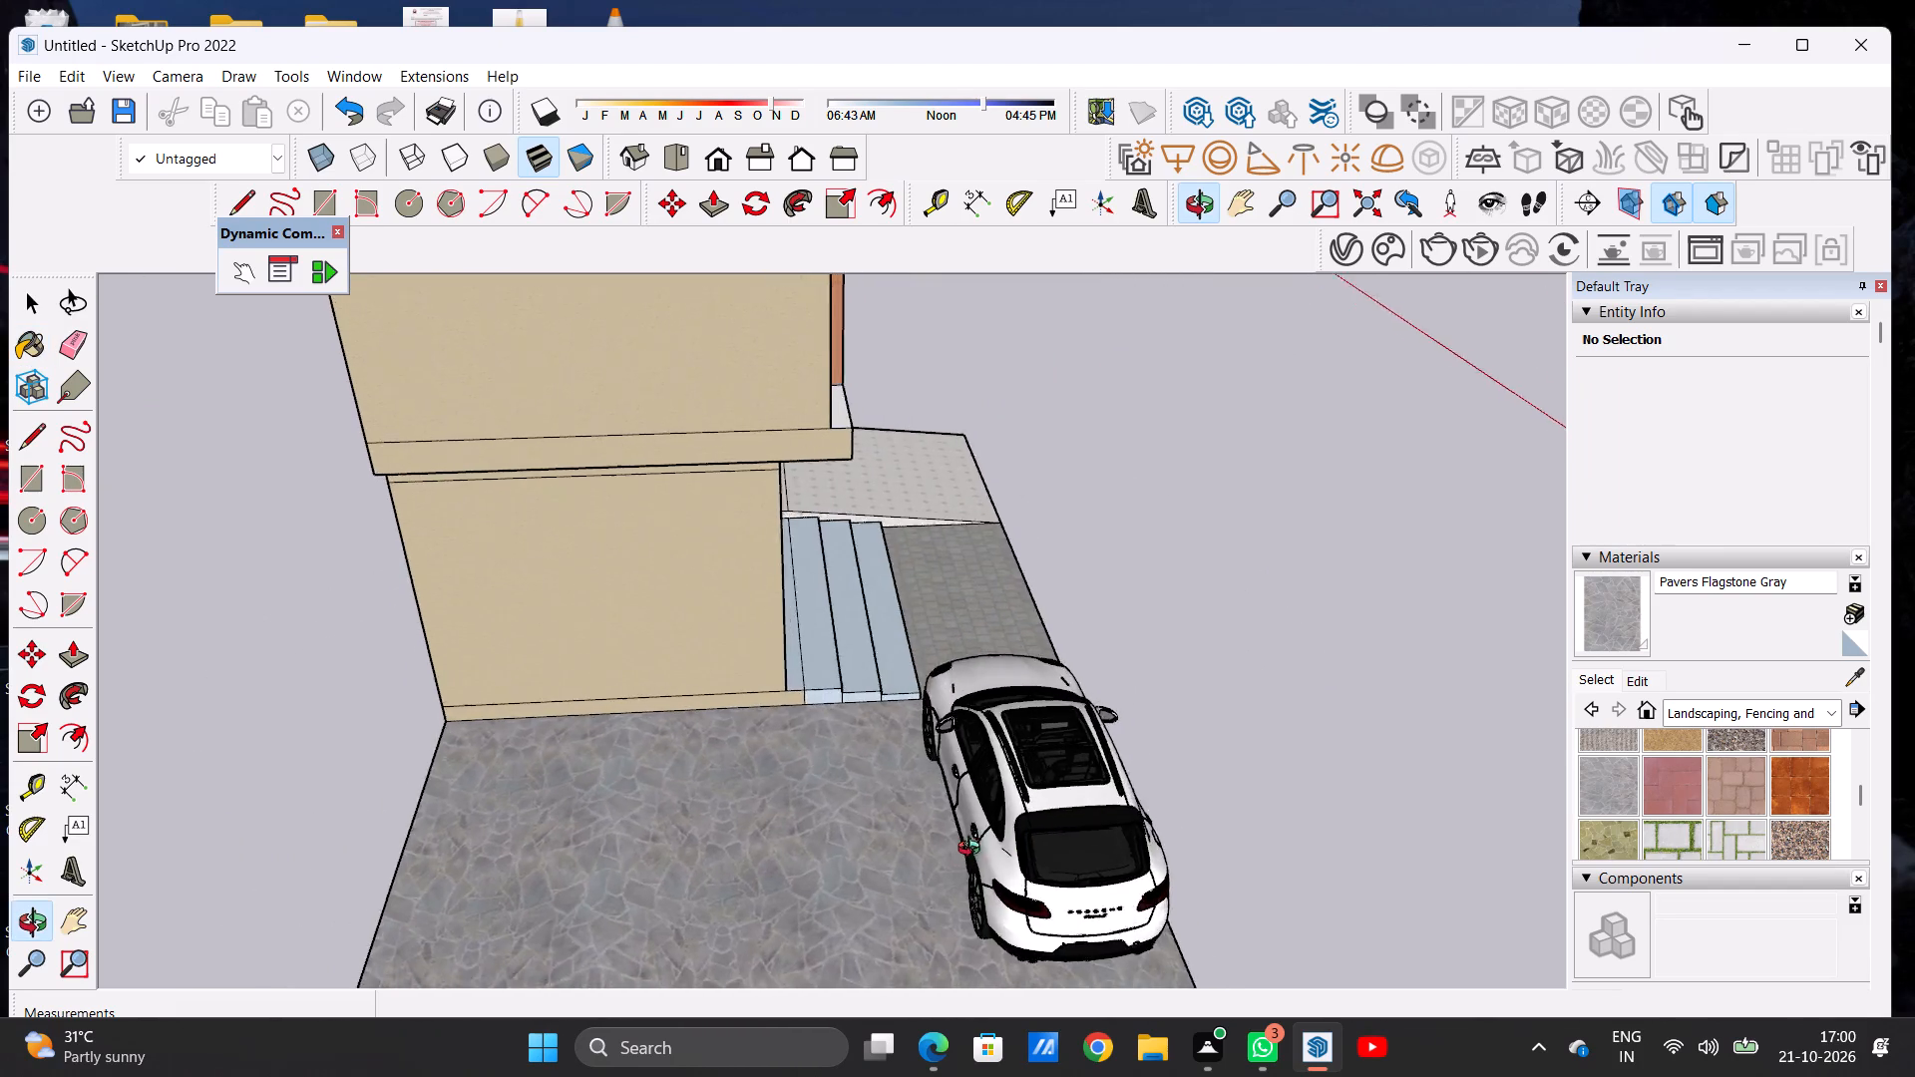
middle_click_drag(973, 851, 279, 787)
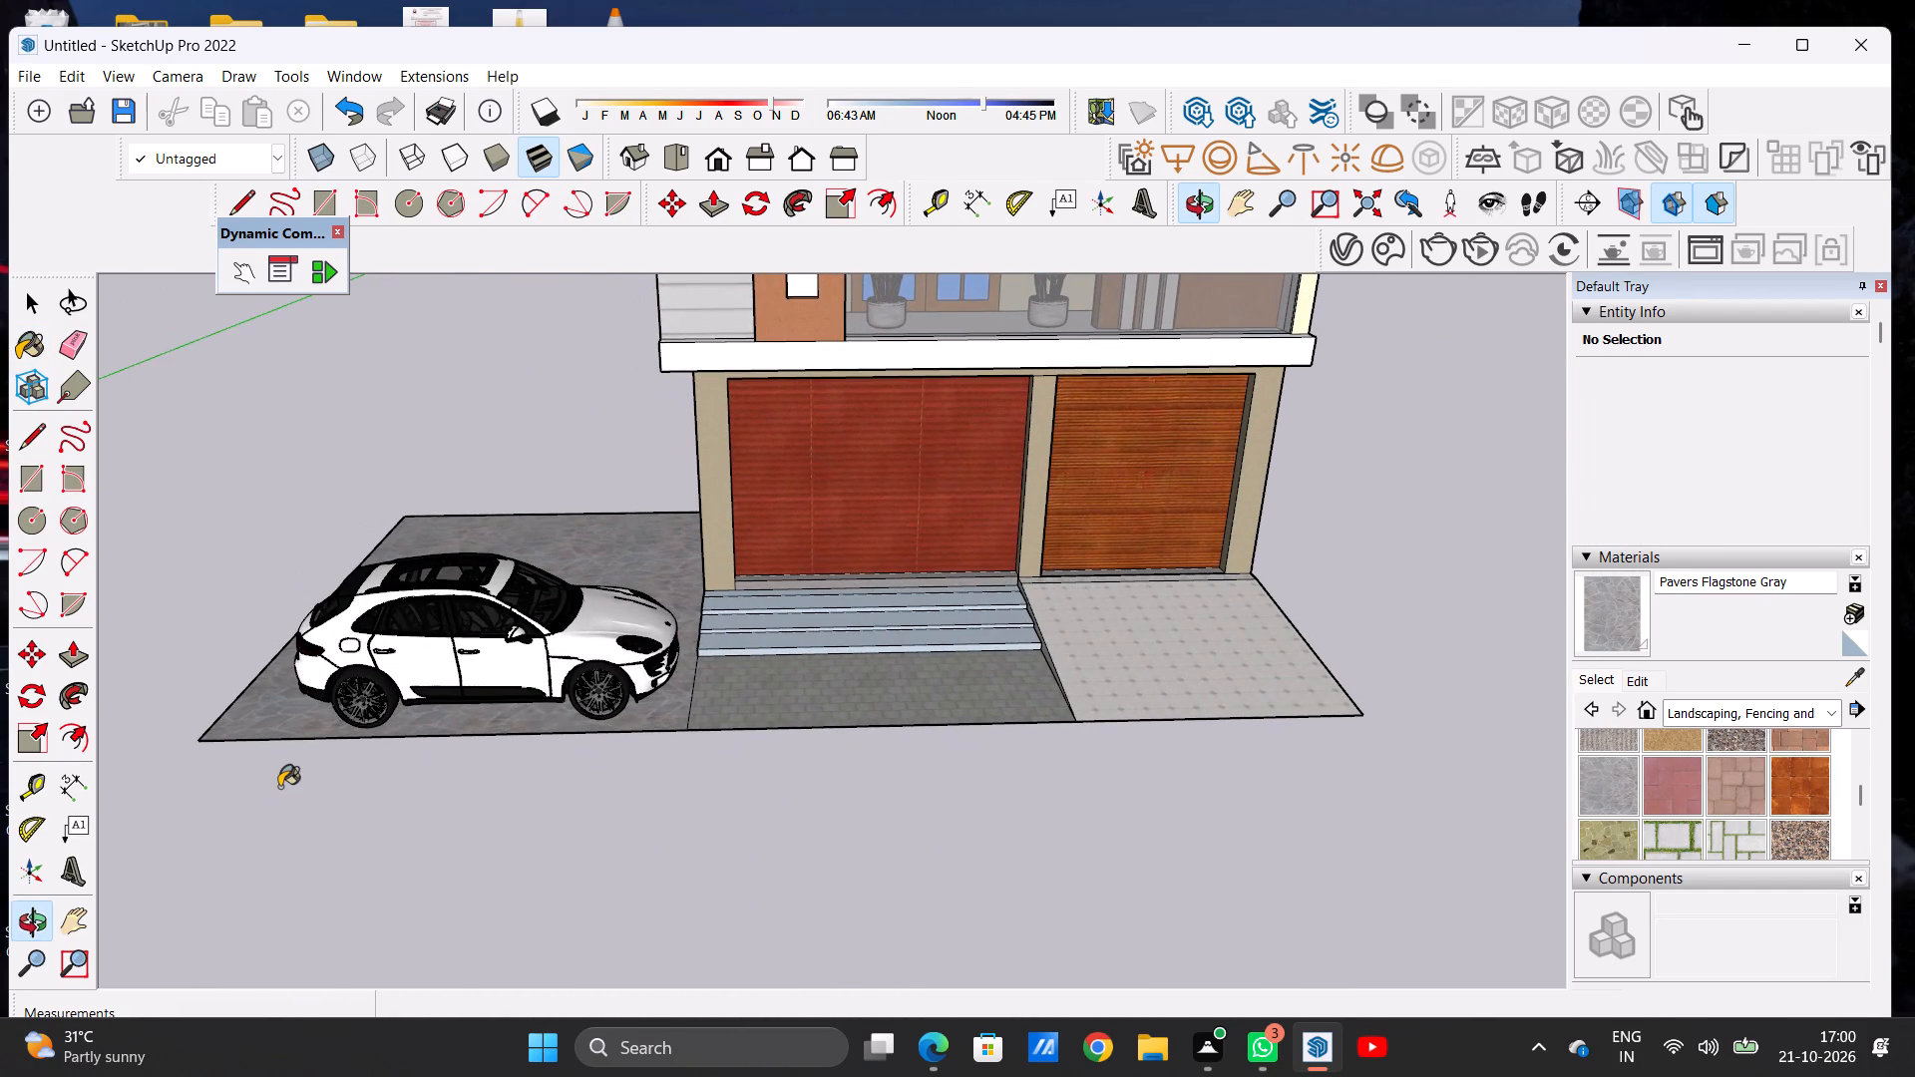
key("space")
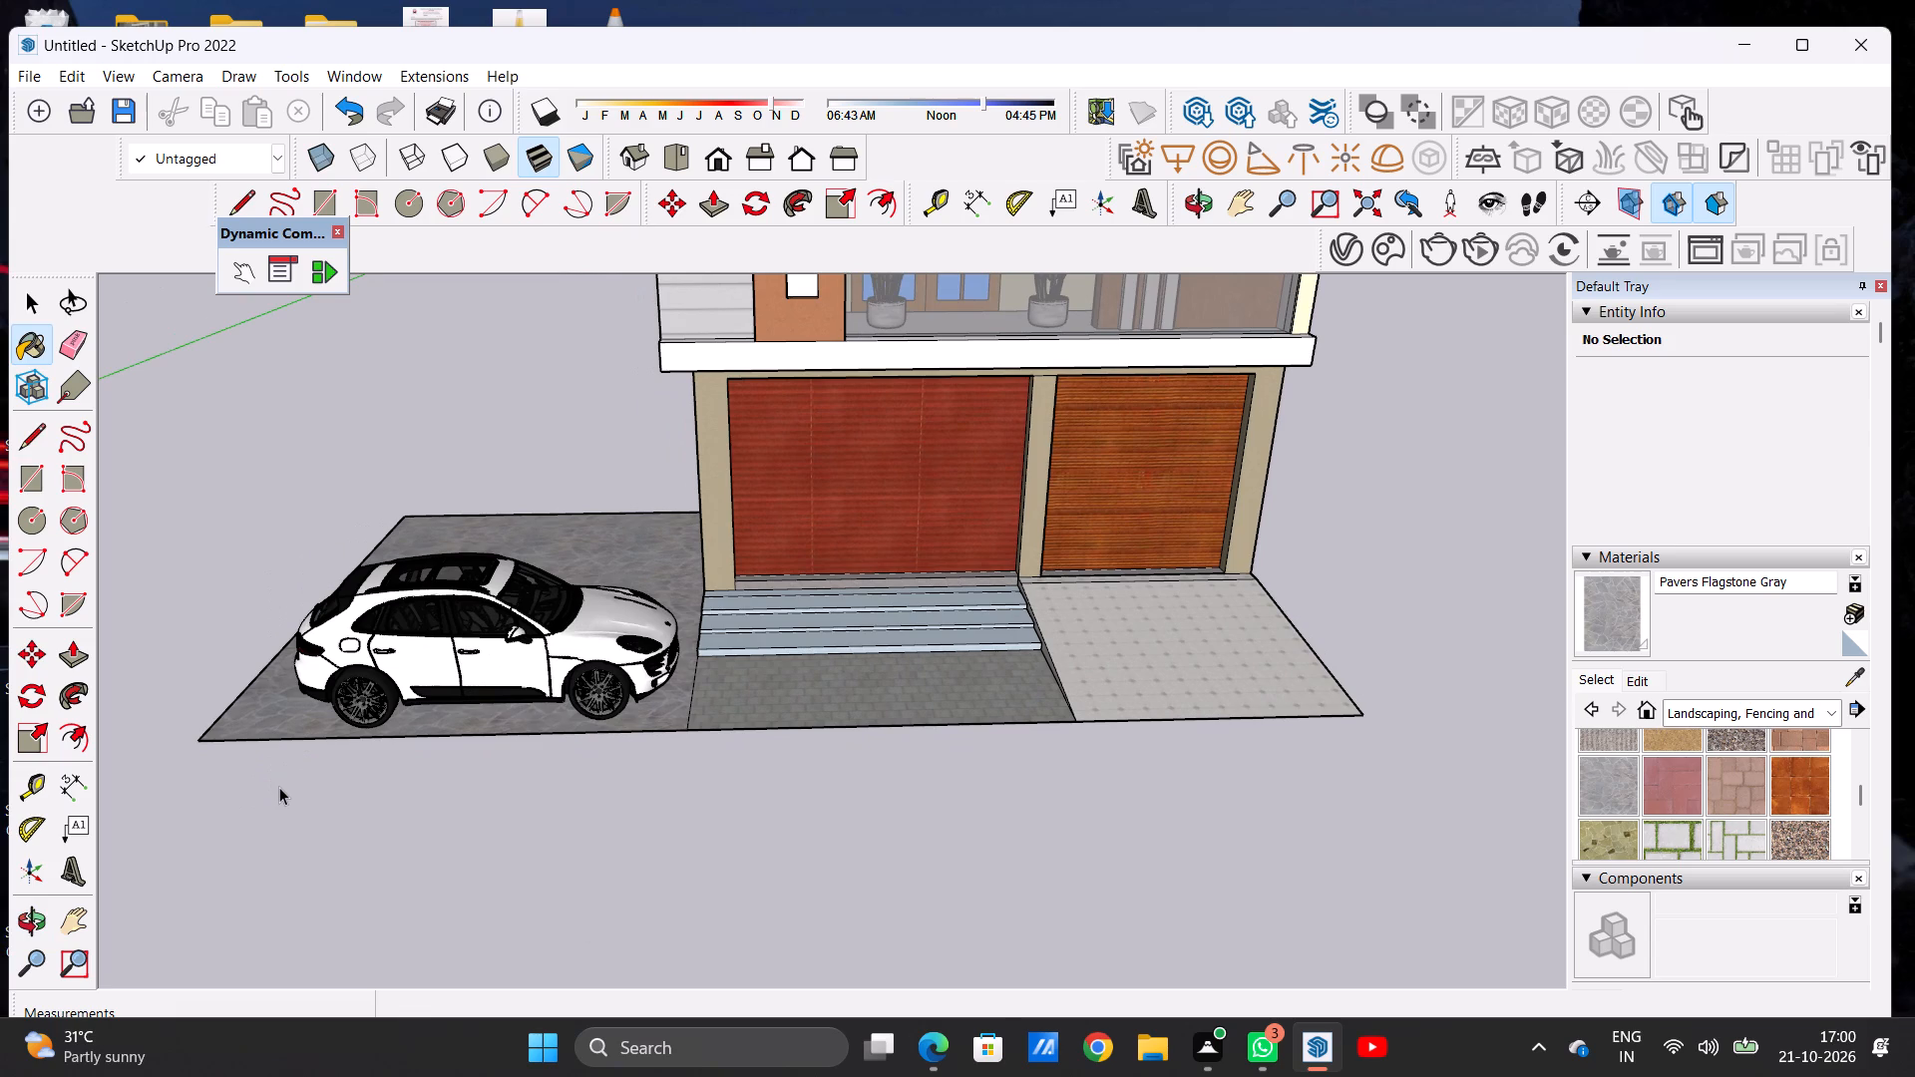
Review the whole front of the house and its forecourt from above, from below ground and near ground level.
scroll(279, 787, "down", 7)
scroll(614, 763, "down", 15)
scroll(692, 752, "up", 5)
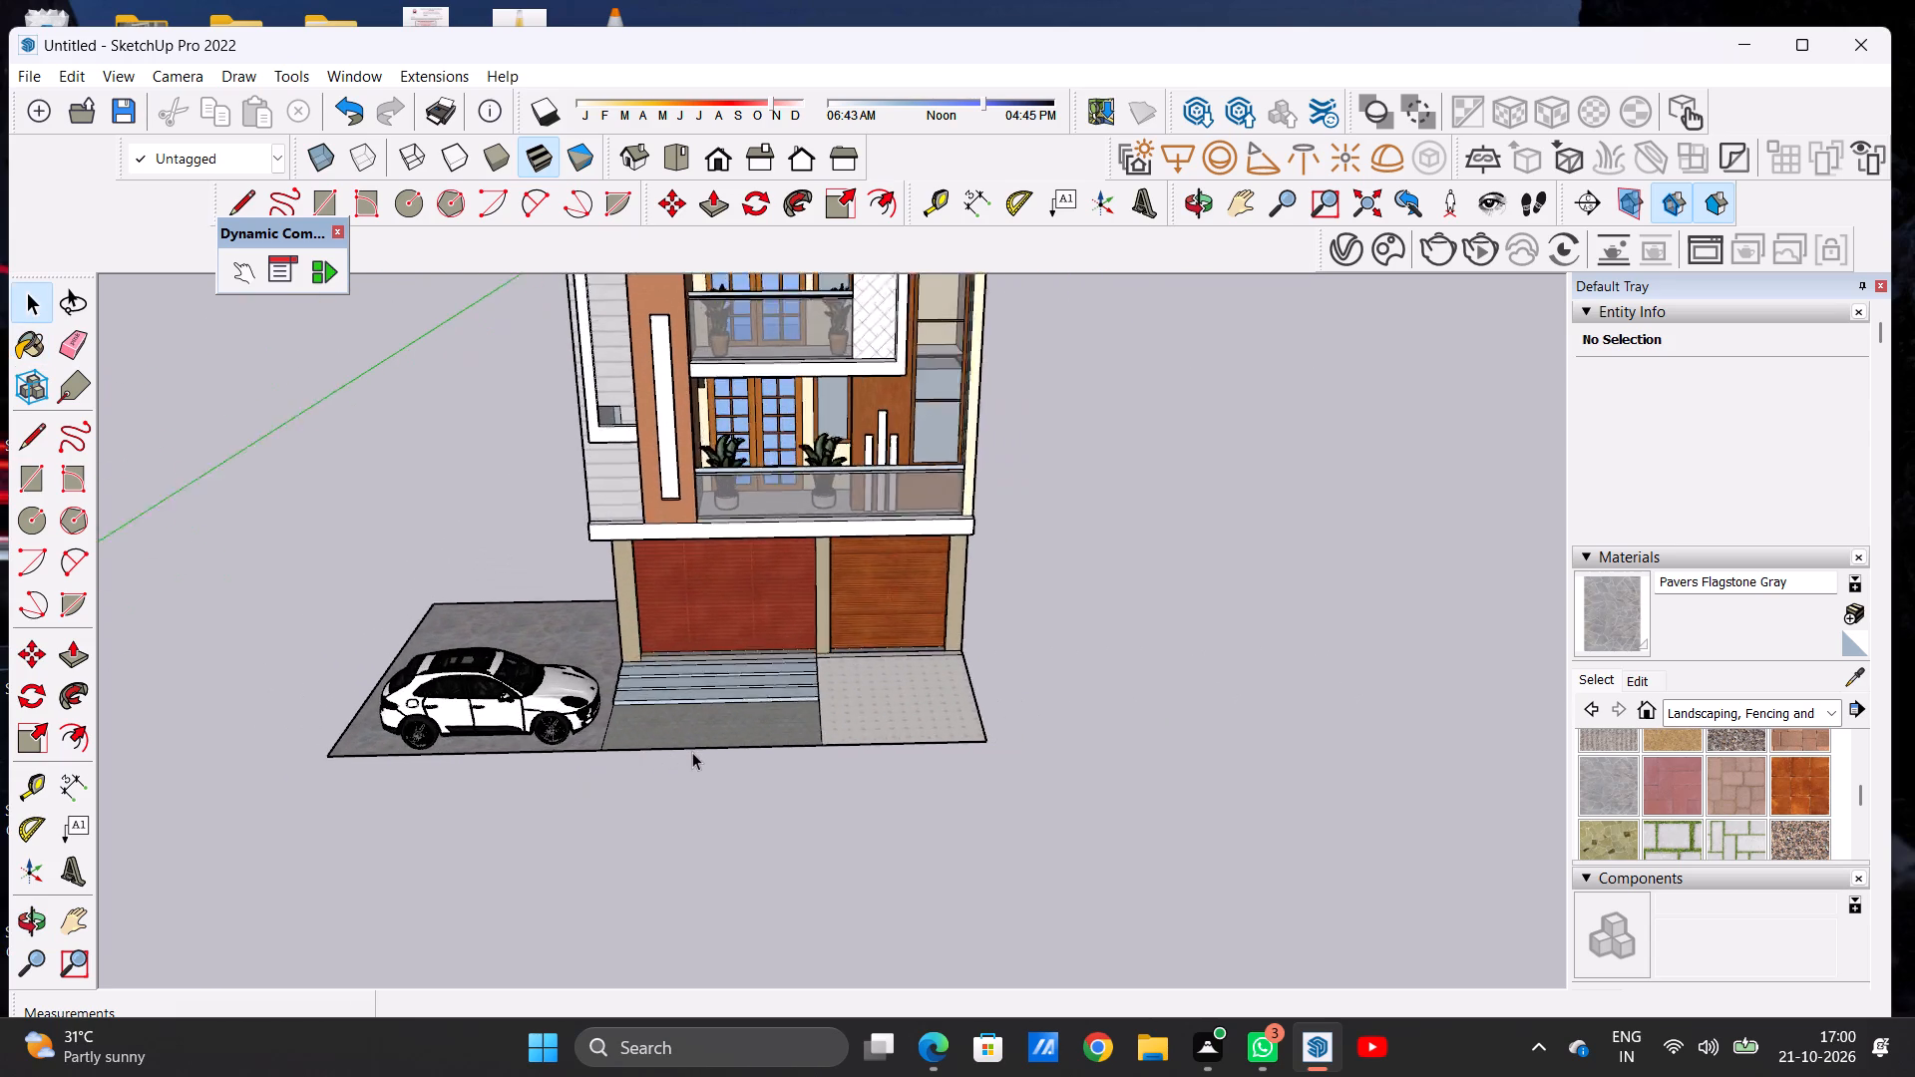
middle_click_drag(697, 754, 664, 448)
scroll(697, 754, "up", 1)
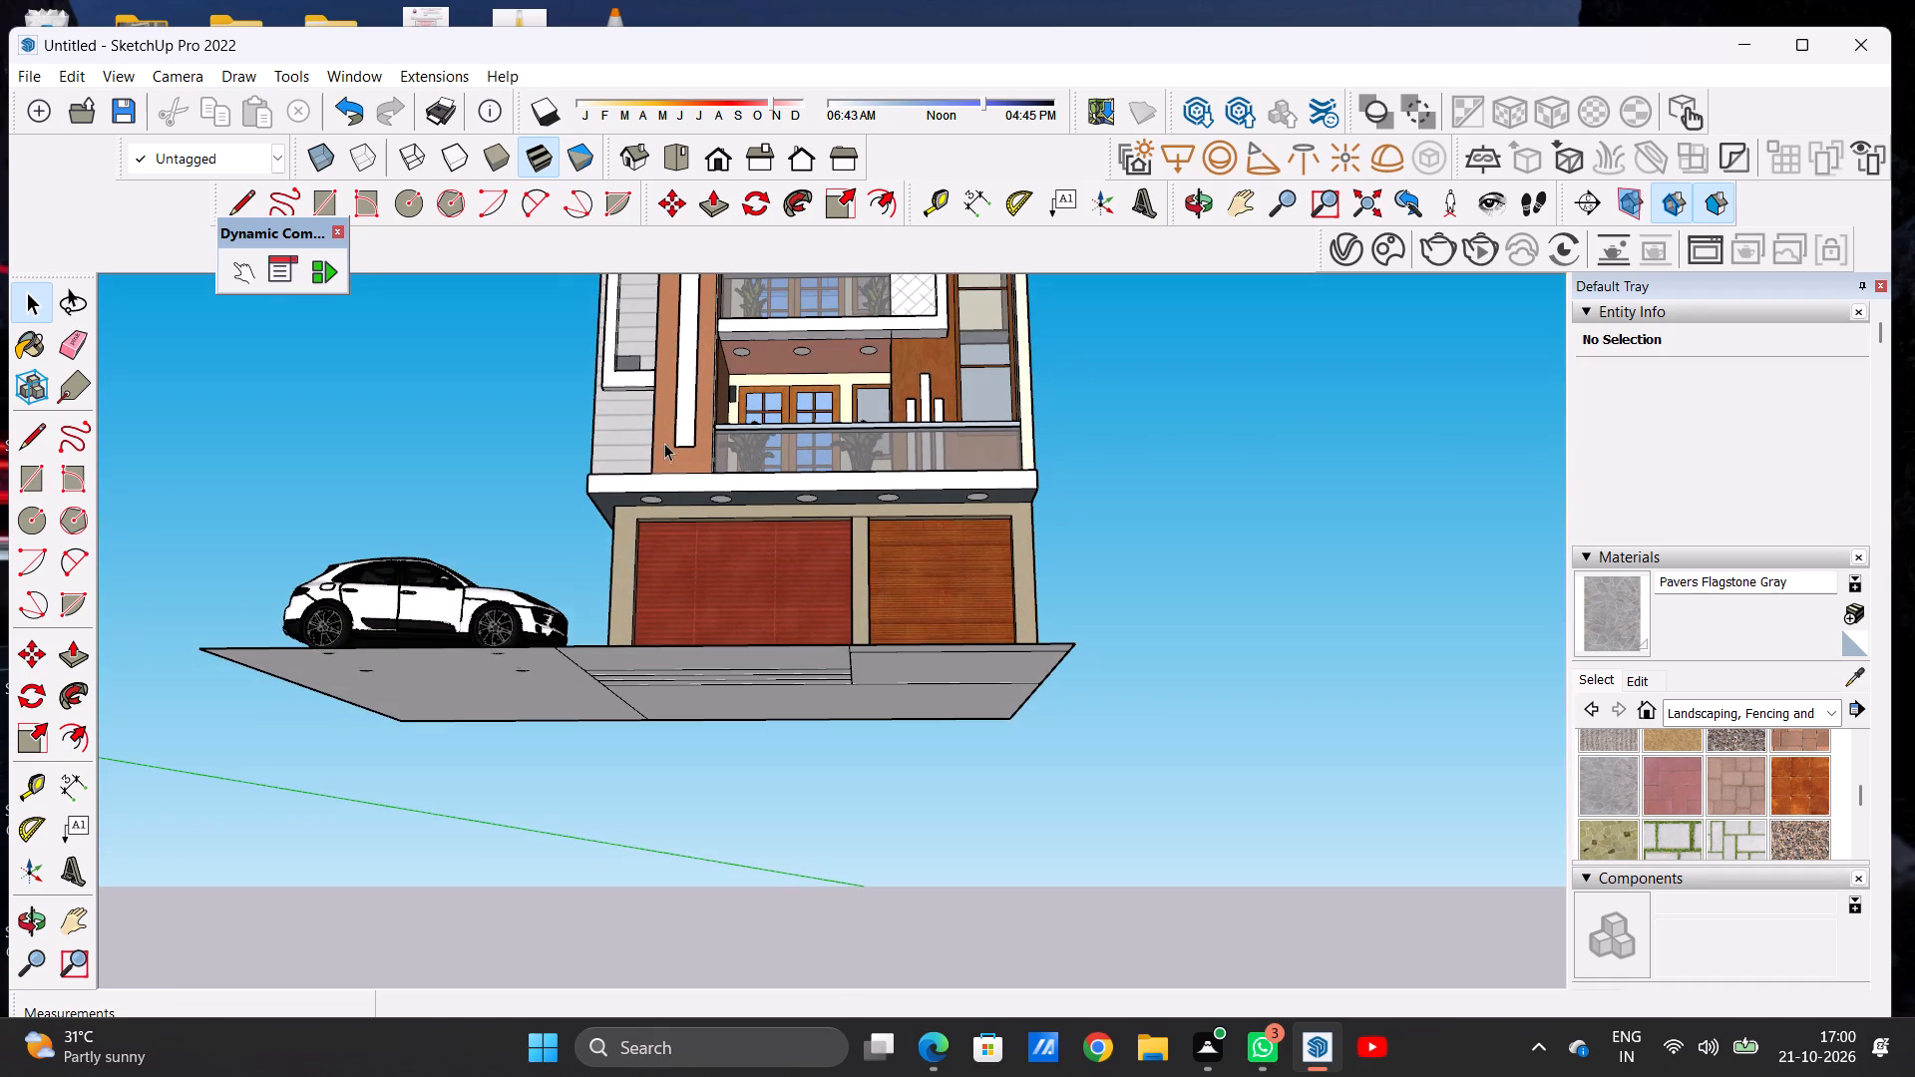
middle_click_drag(671, 578, 659, 796)
scroll(664, 794, "down", 2)
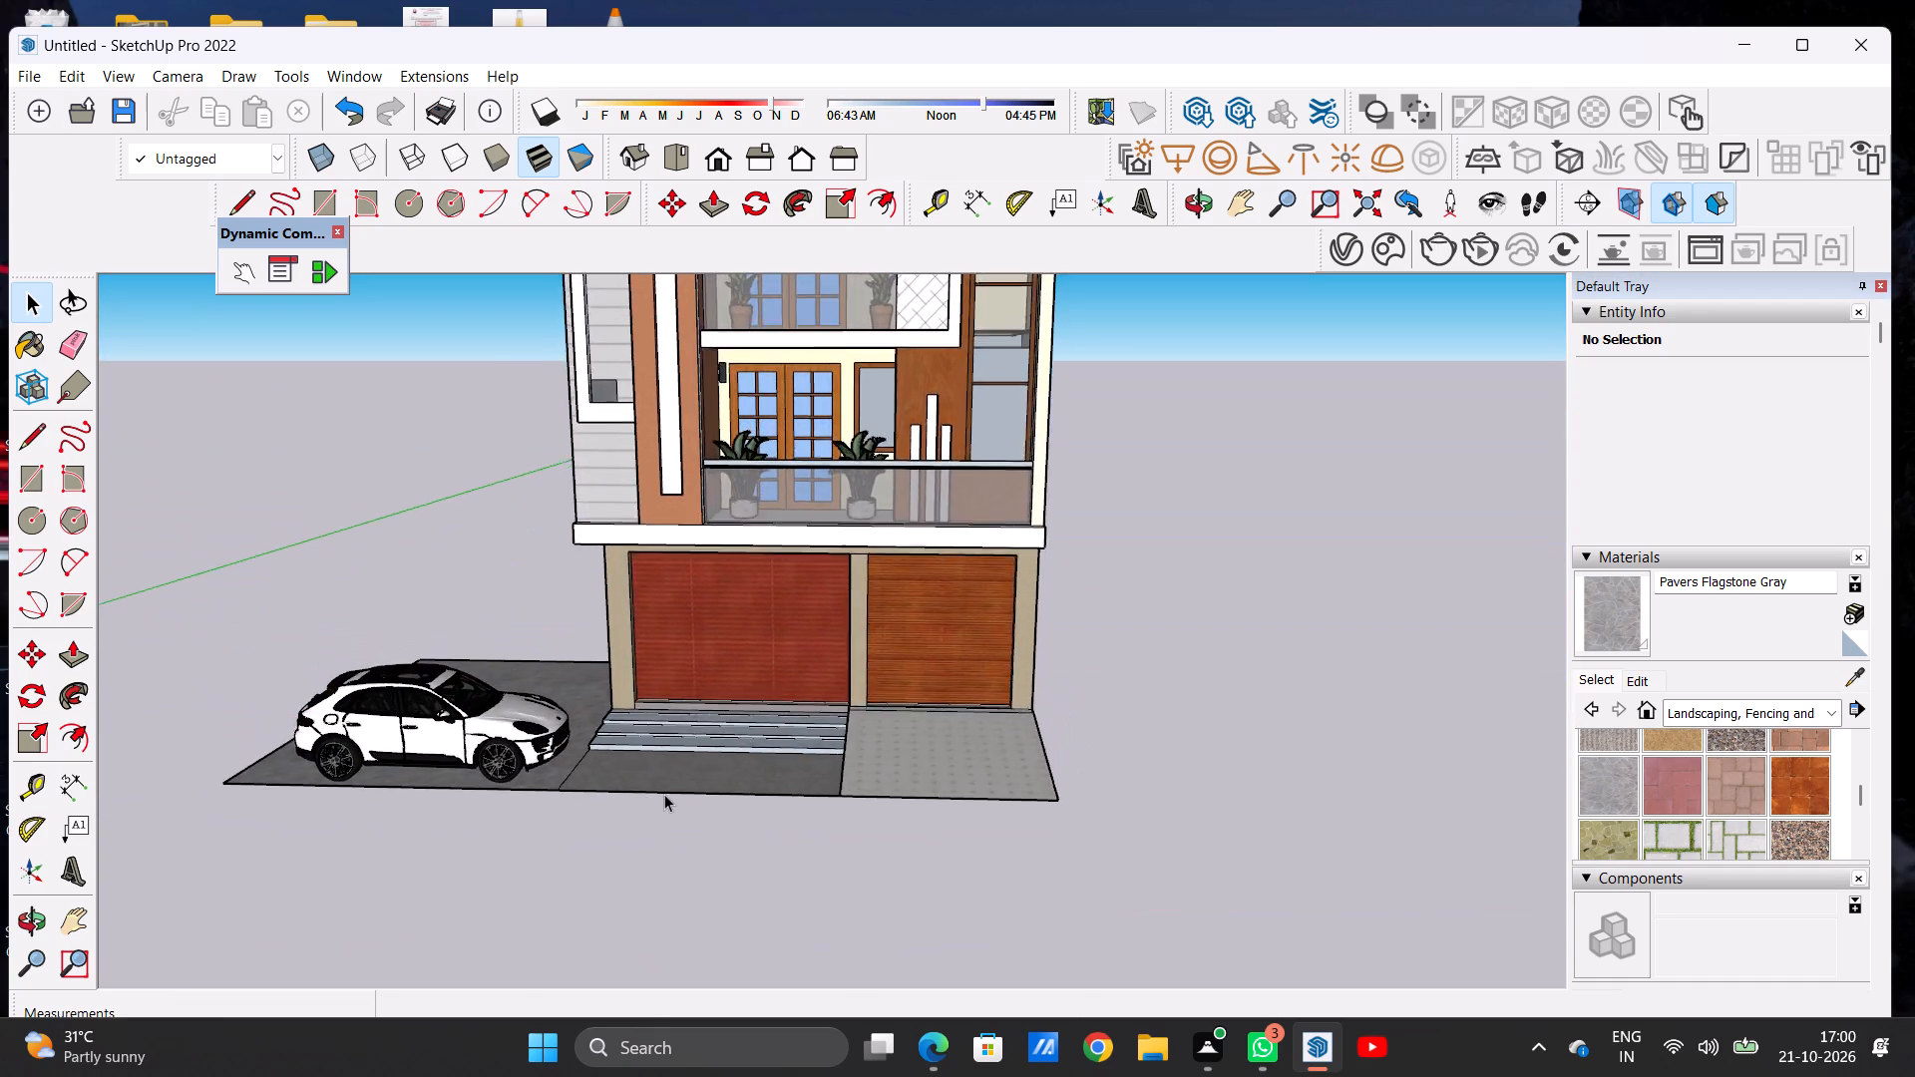
scroll(664, 794, "down", 12)
scroll(870, 785, "down", 3)
scroll(790, 505, "up", 3)
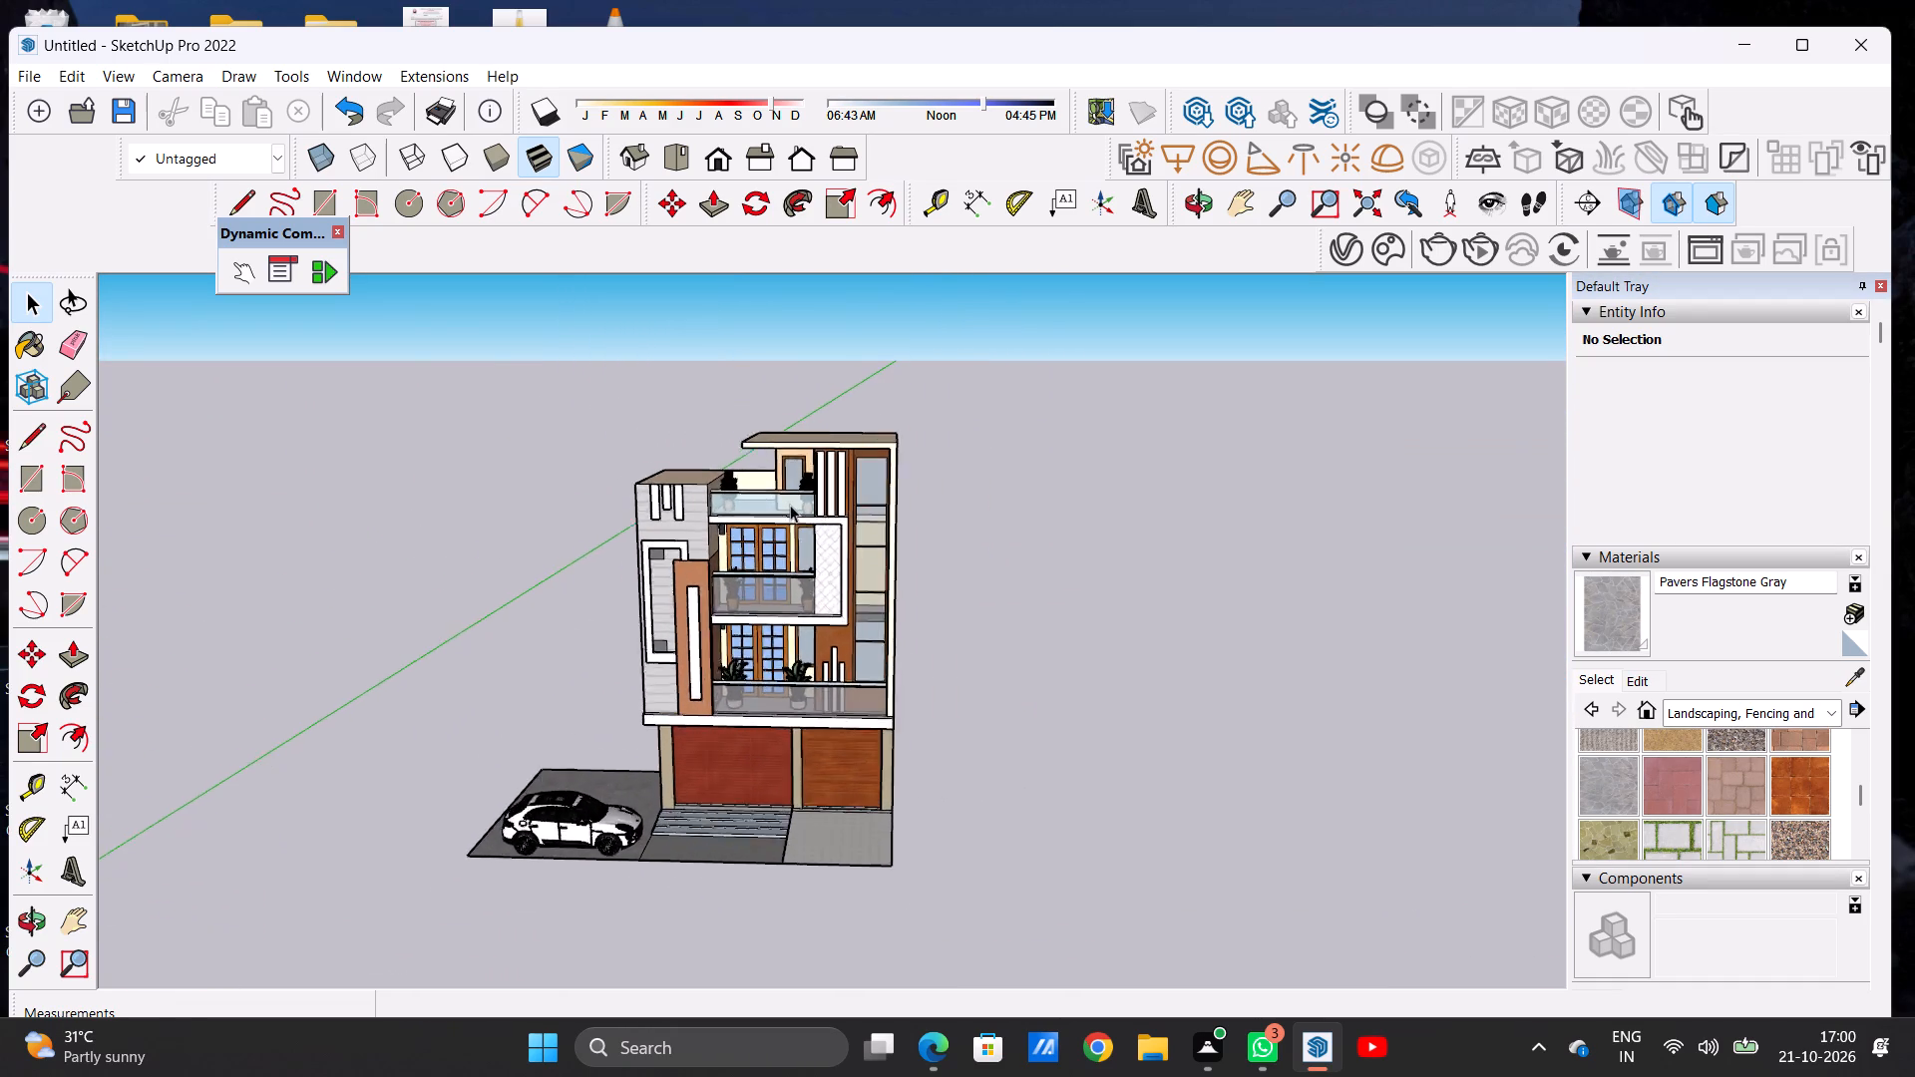
scroll(790, 505, "up", 4)
scroll(790, 505, "down", 6)
middle_click_drag(775, 538, 751, 396)
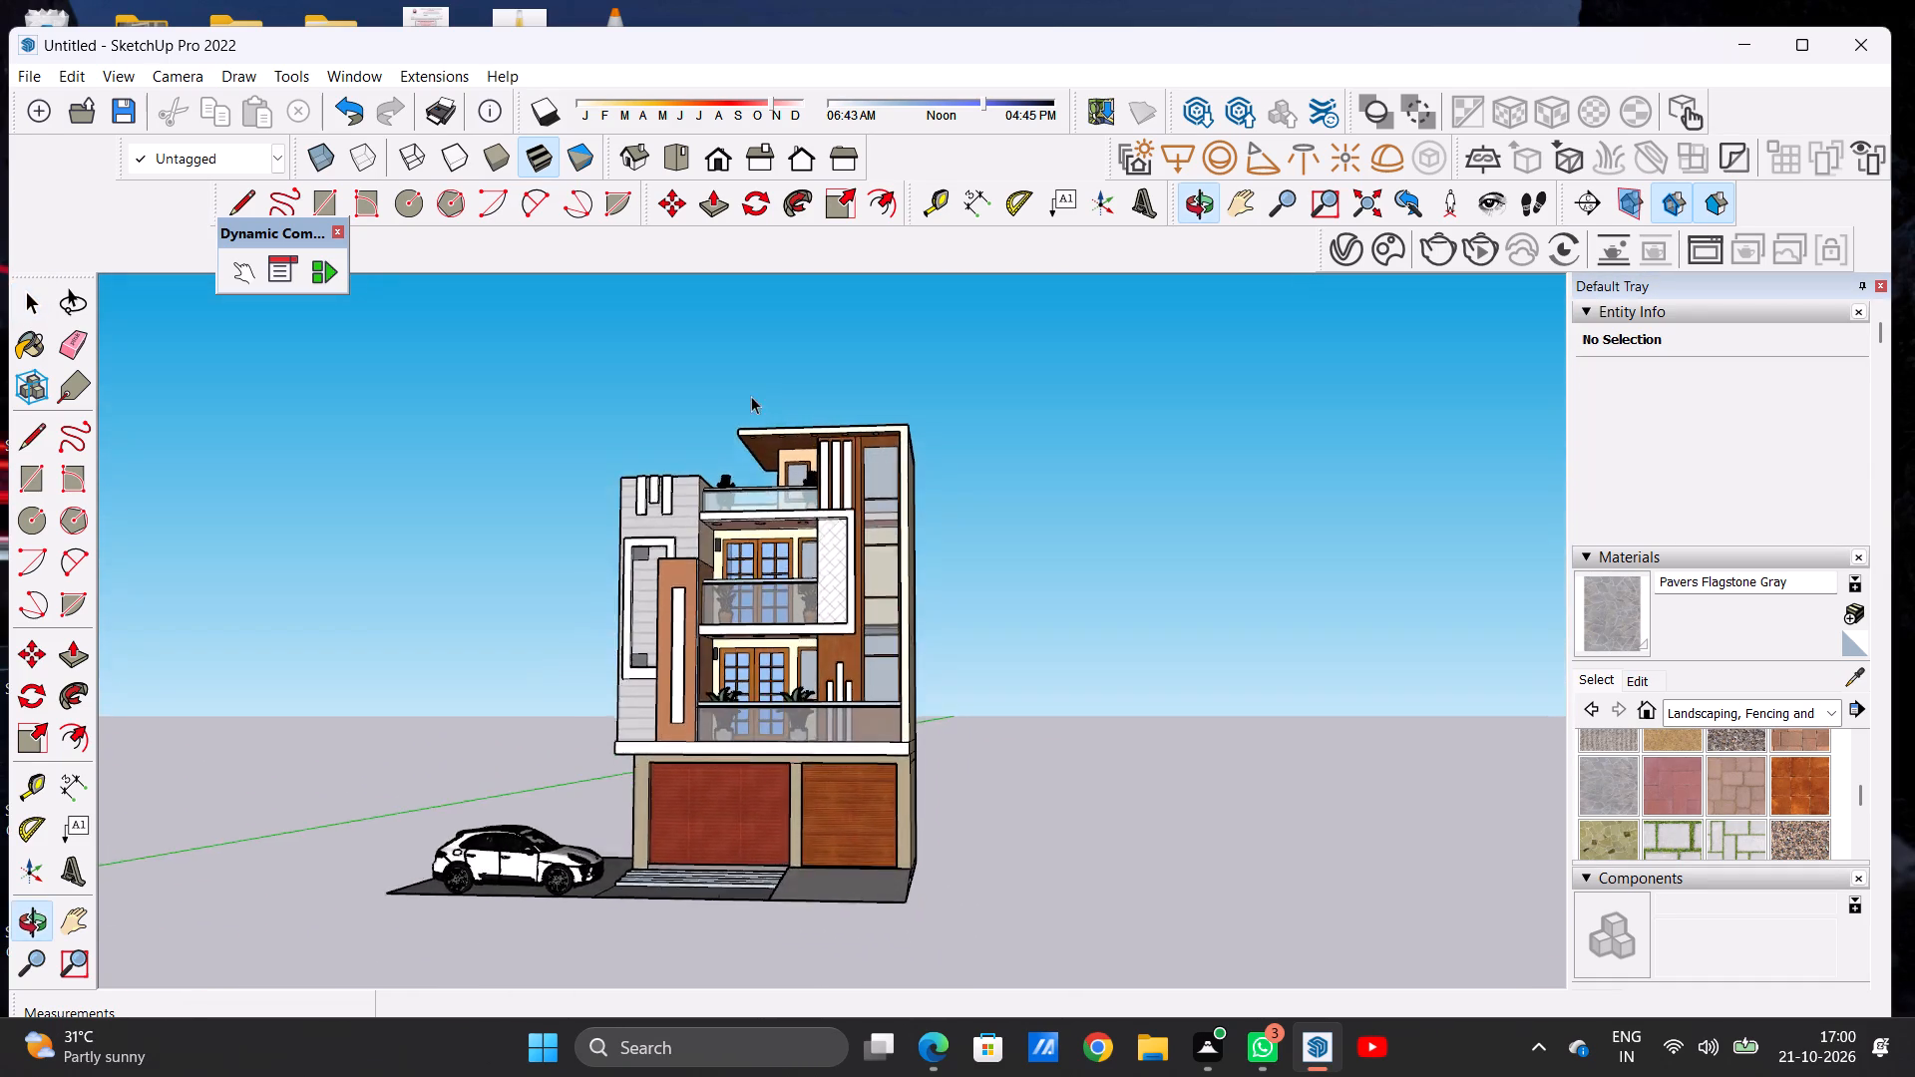
Examine the upper facade with its balconies, glass railings and potted plants from the front and from both front corners.
scroll(760, 525, "up", 14)
scroll(754, 523, "up", 8)
middle_click_drag(717, 482, 772, 521)
scroll(775, 526, "up", 1)
scroll(803, 601, "down", 8)
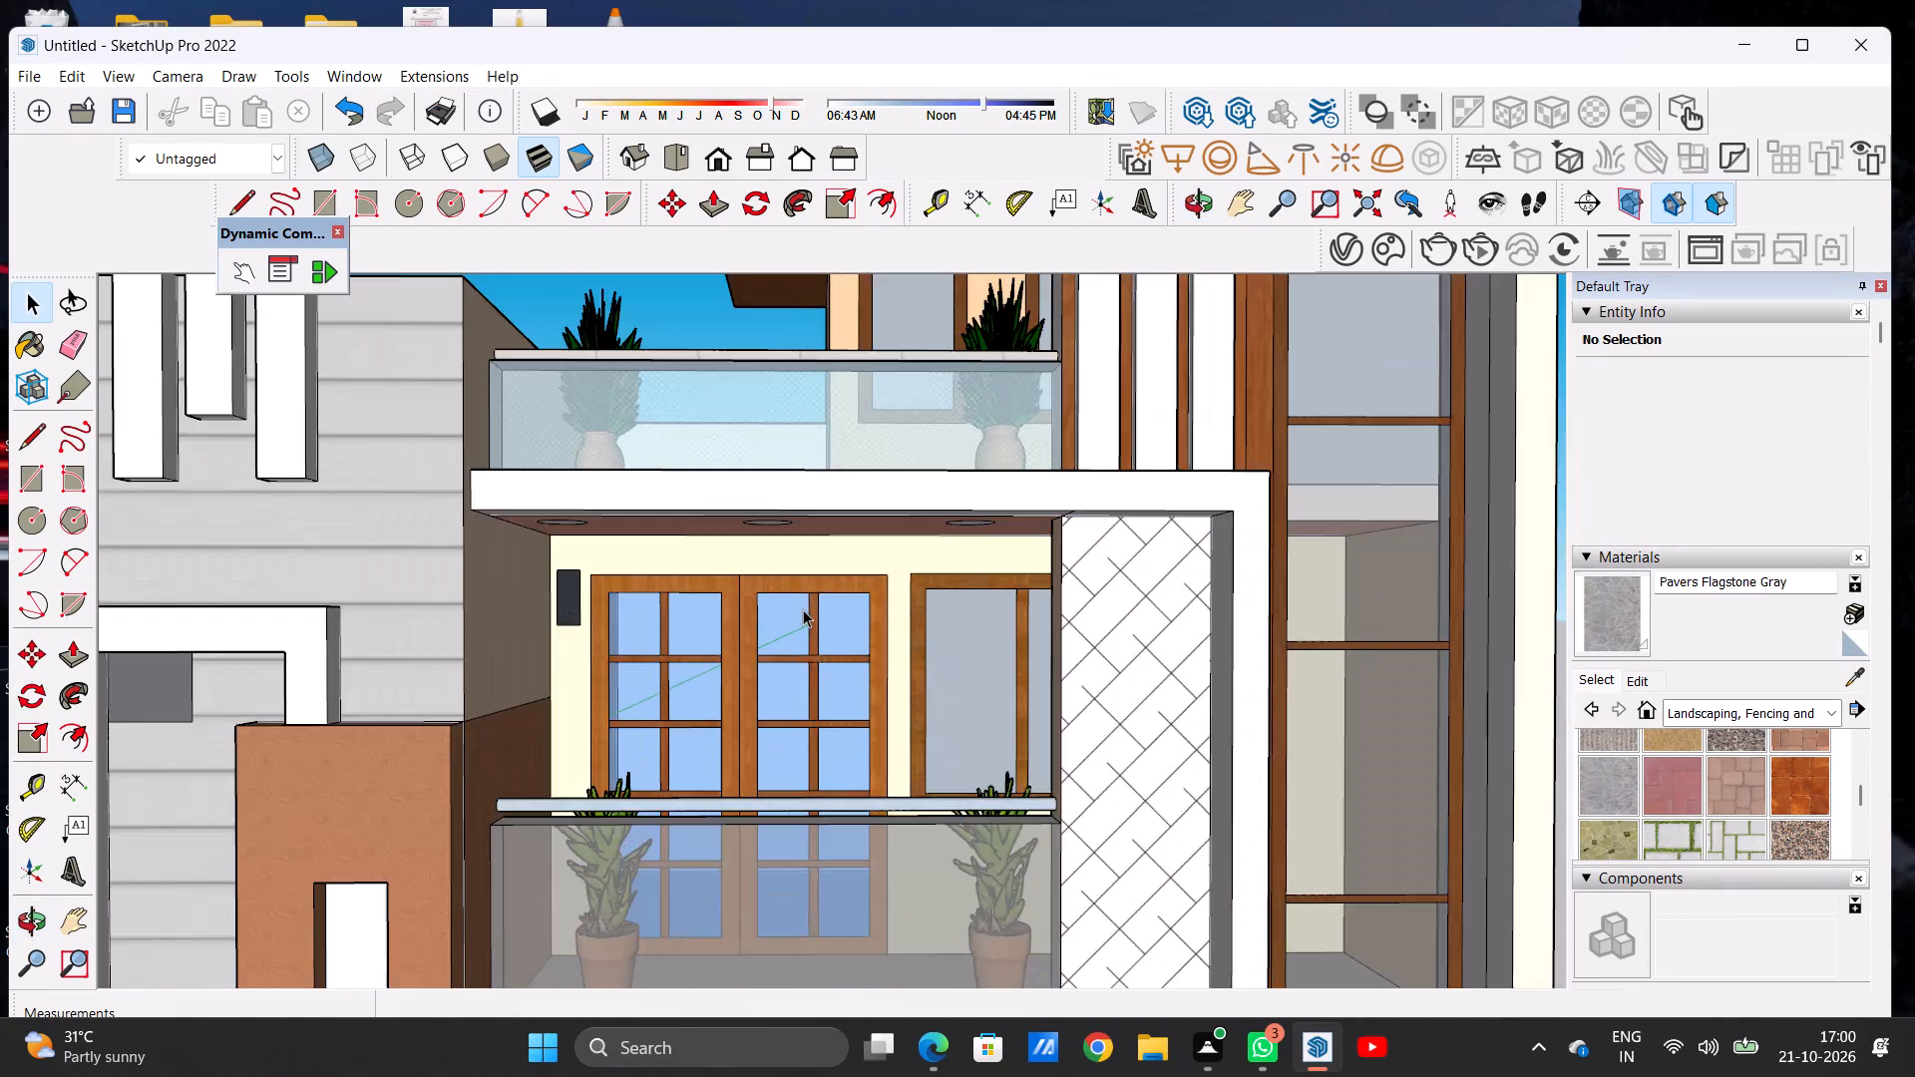
scroll(803, 609, "down", 12)
scroll(918, 735, "down", 4)
scroll(972, 833, "up", 4)
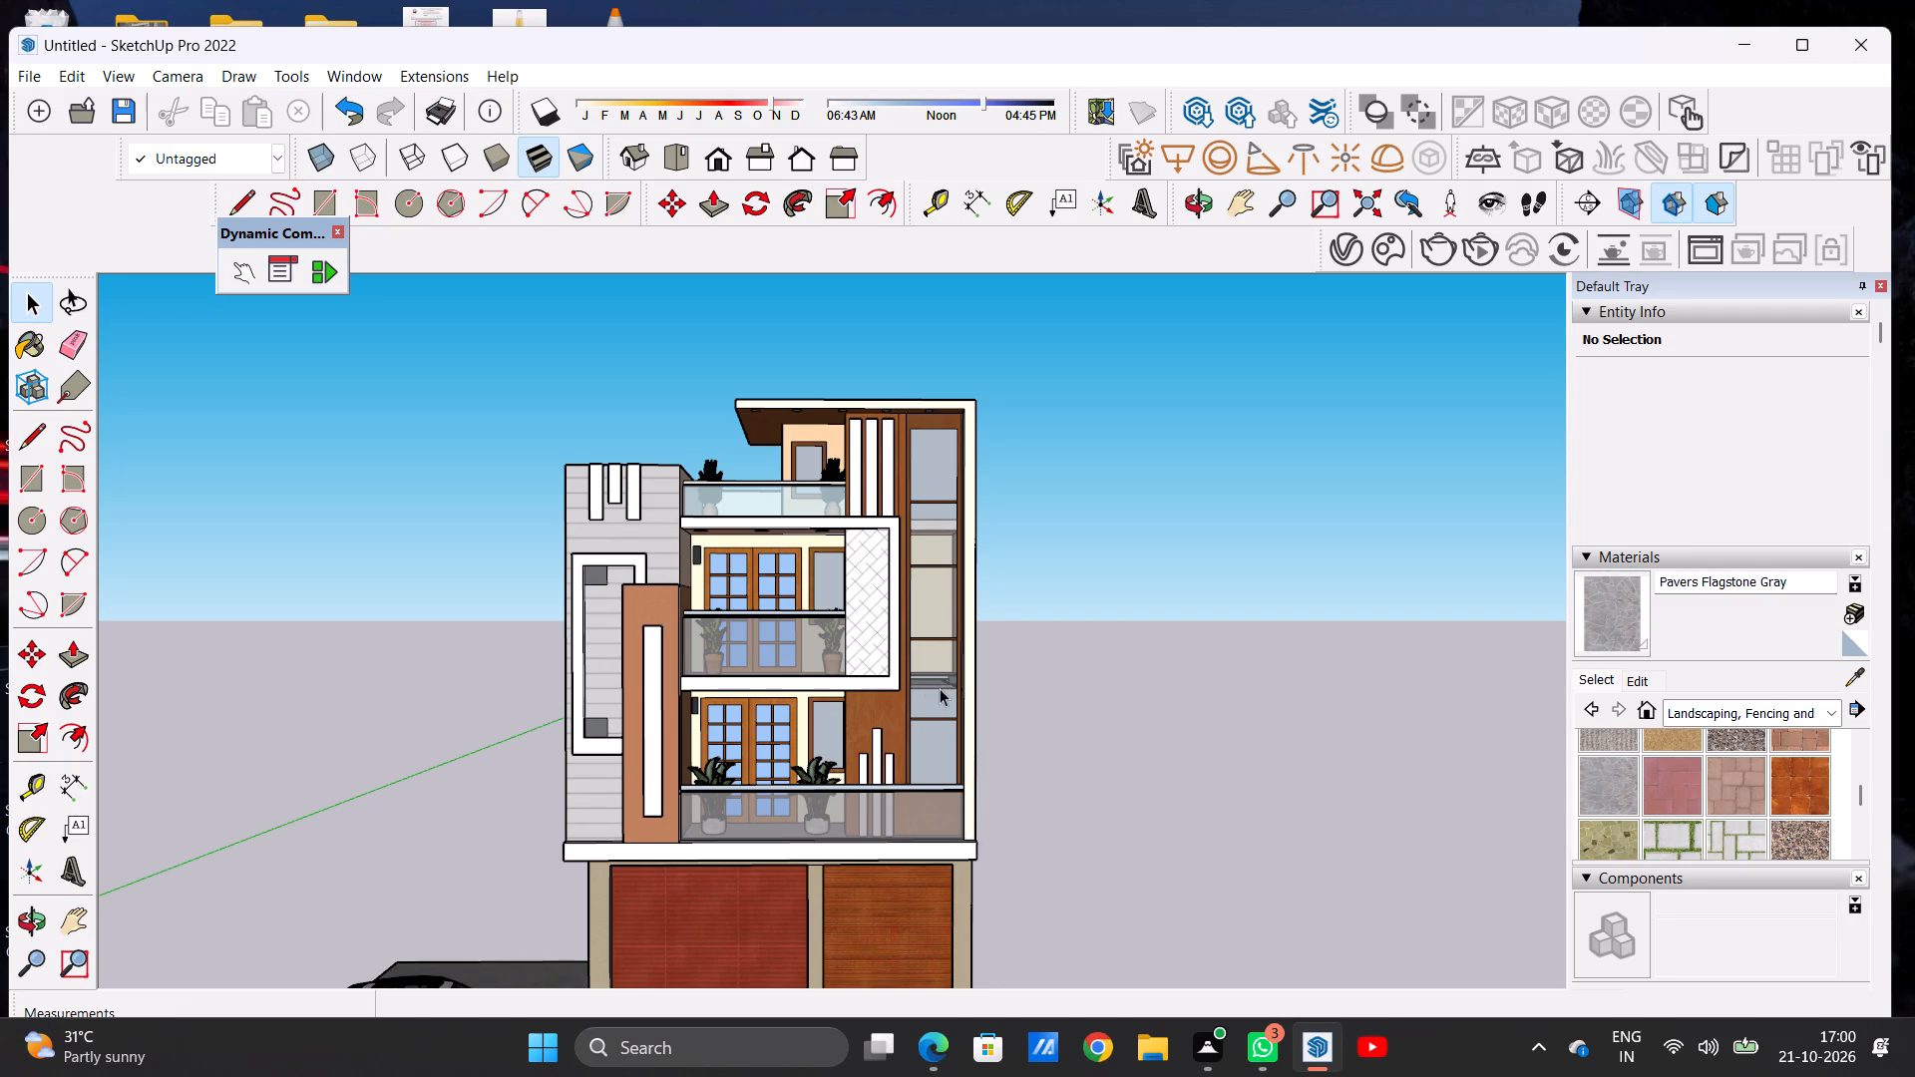
scroll(940, 688, "up", 5)
middle_click_drag(1041, 667, 723, 671)
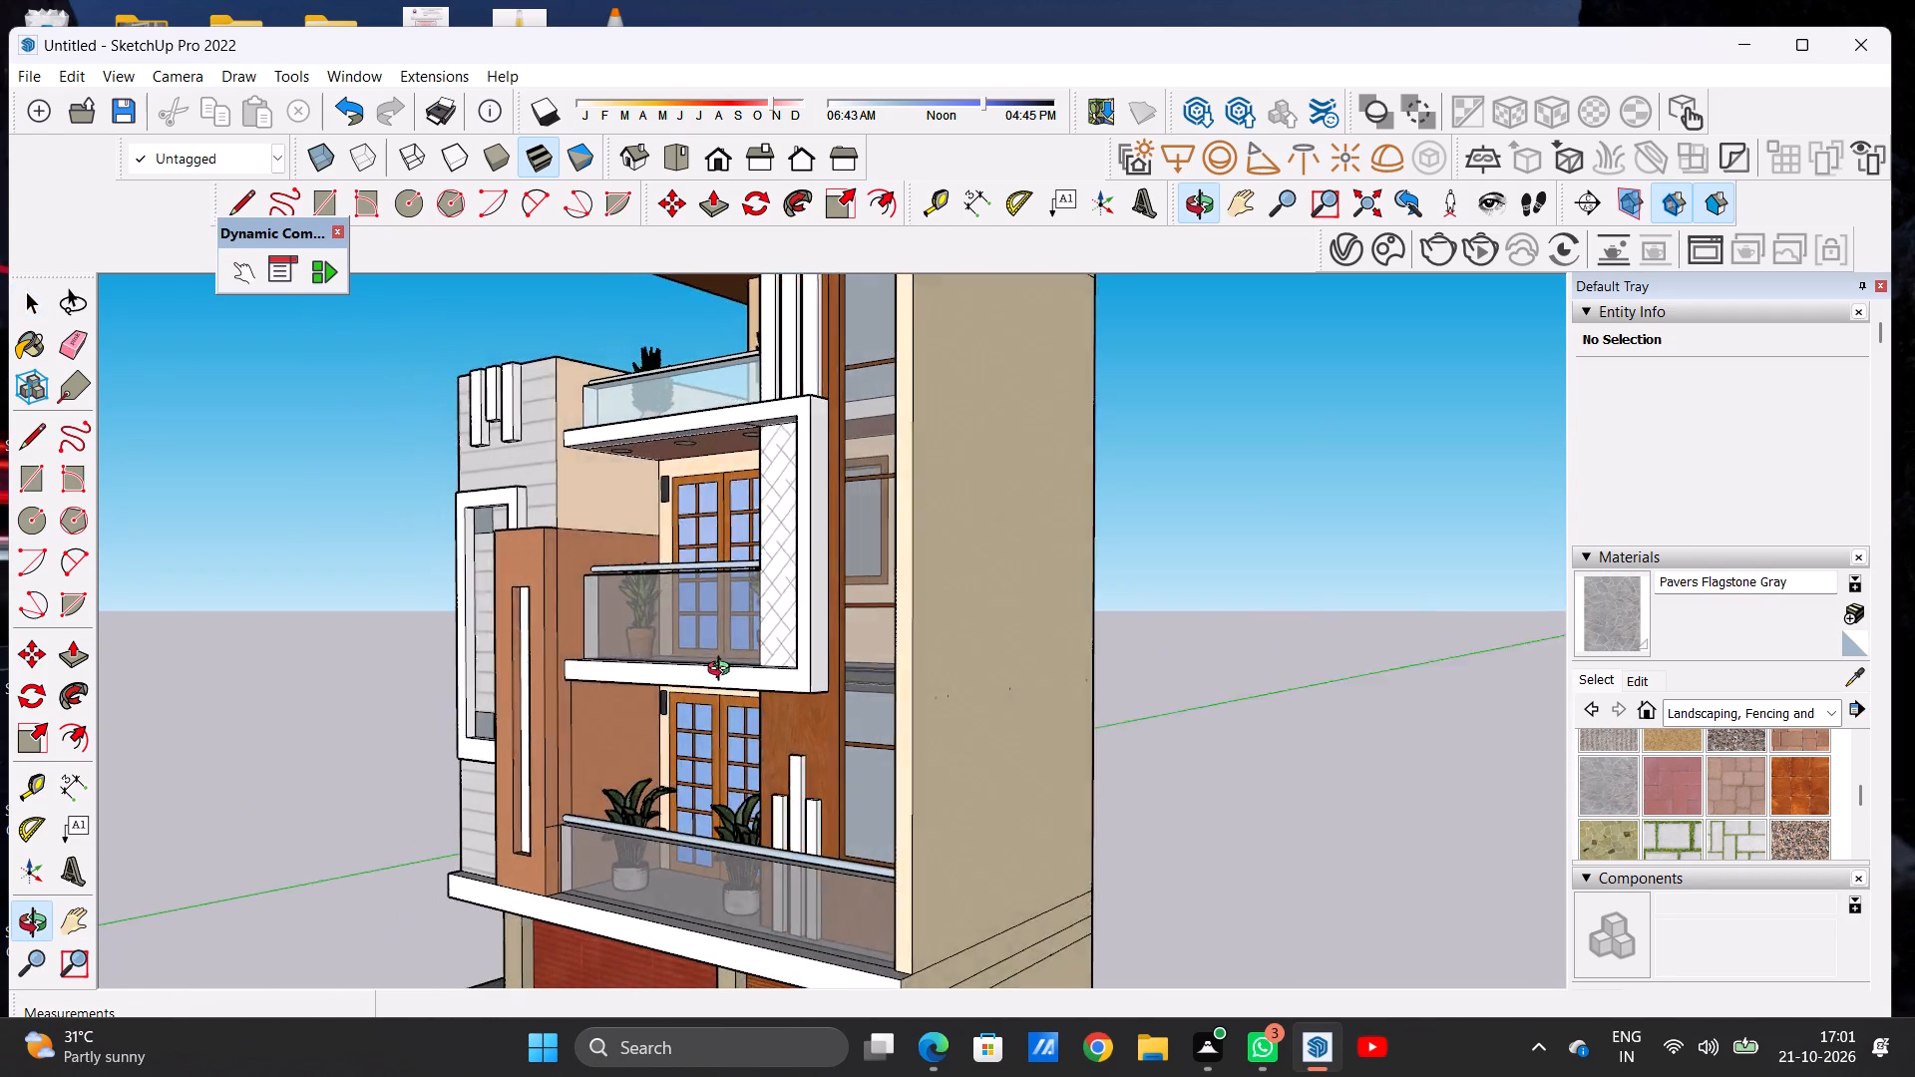
middle_click_drag(723, 671, 1007, 789)
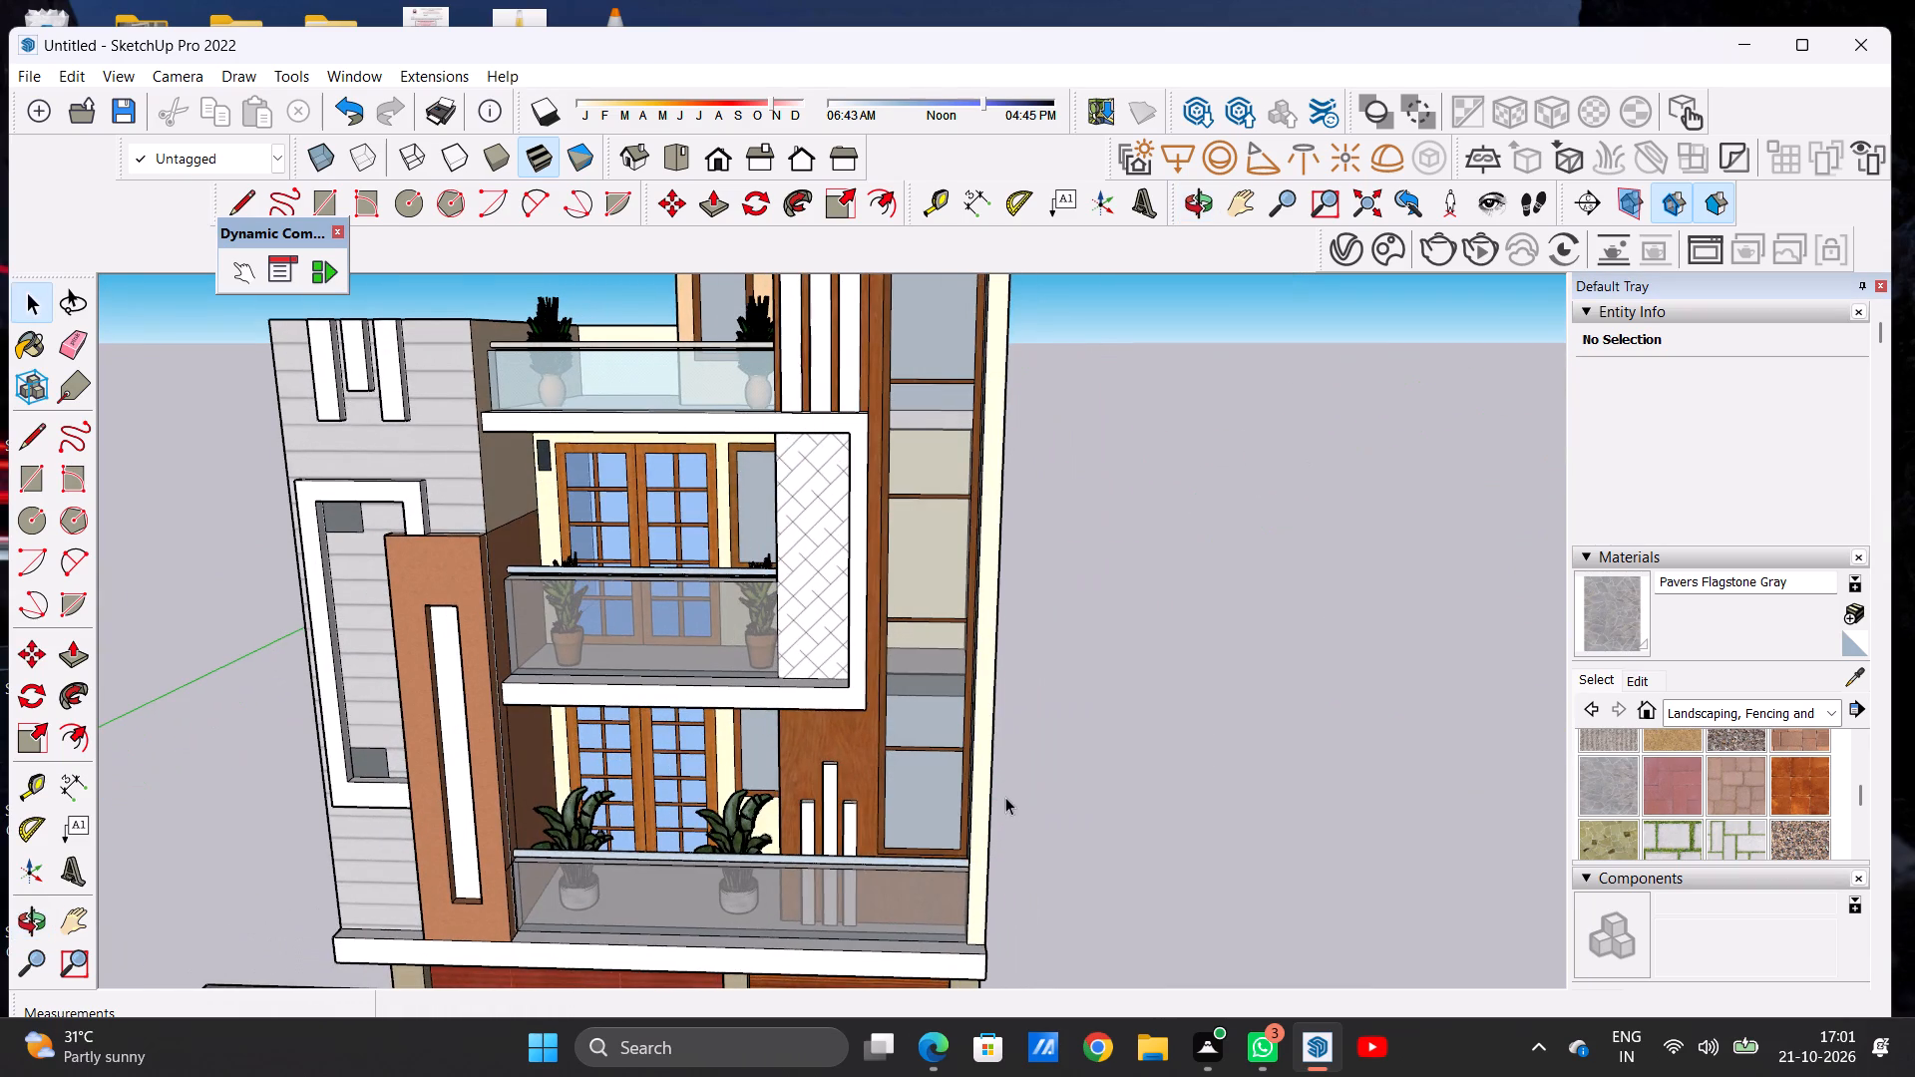
scroll(1016, 836, "down", 5)
middle_click_drag(881, 751, 1173, 760)
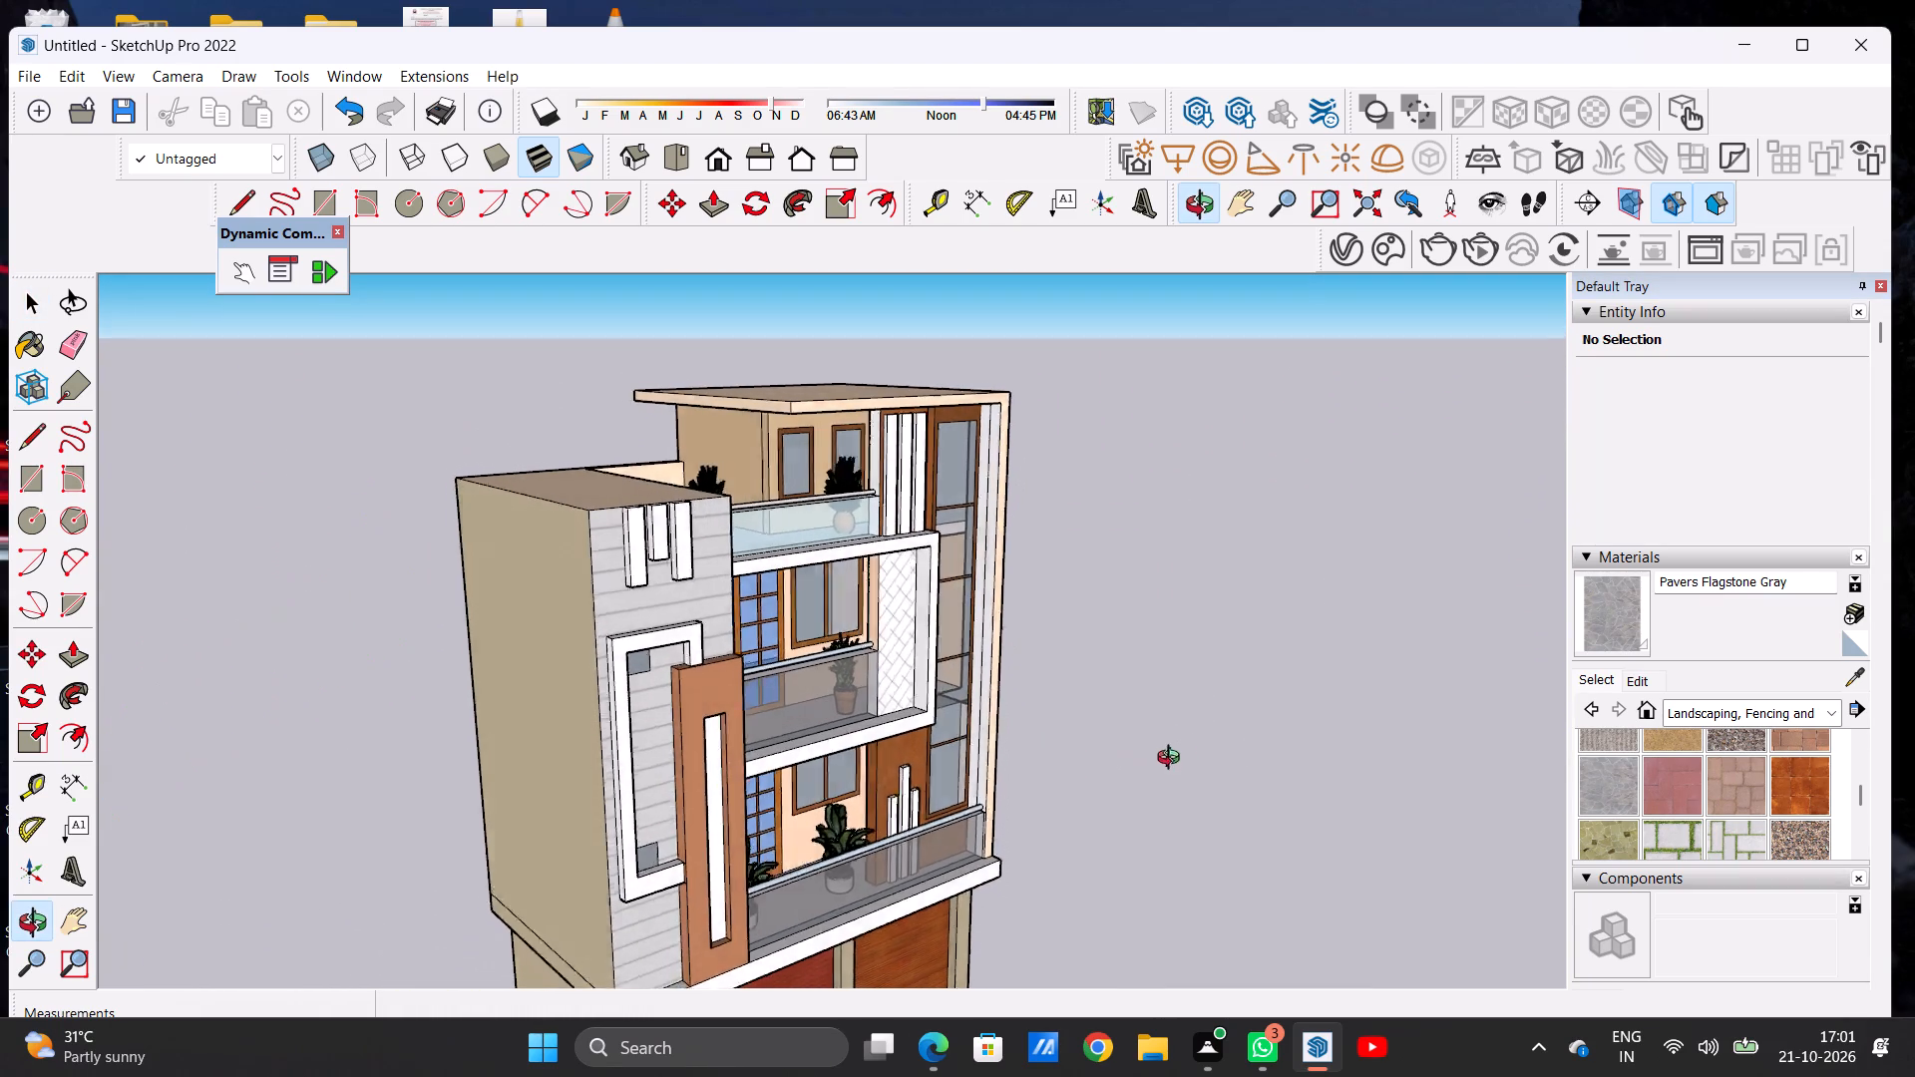
middle_click_drag(1173, 760, 1304, 731)
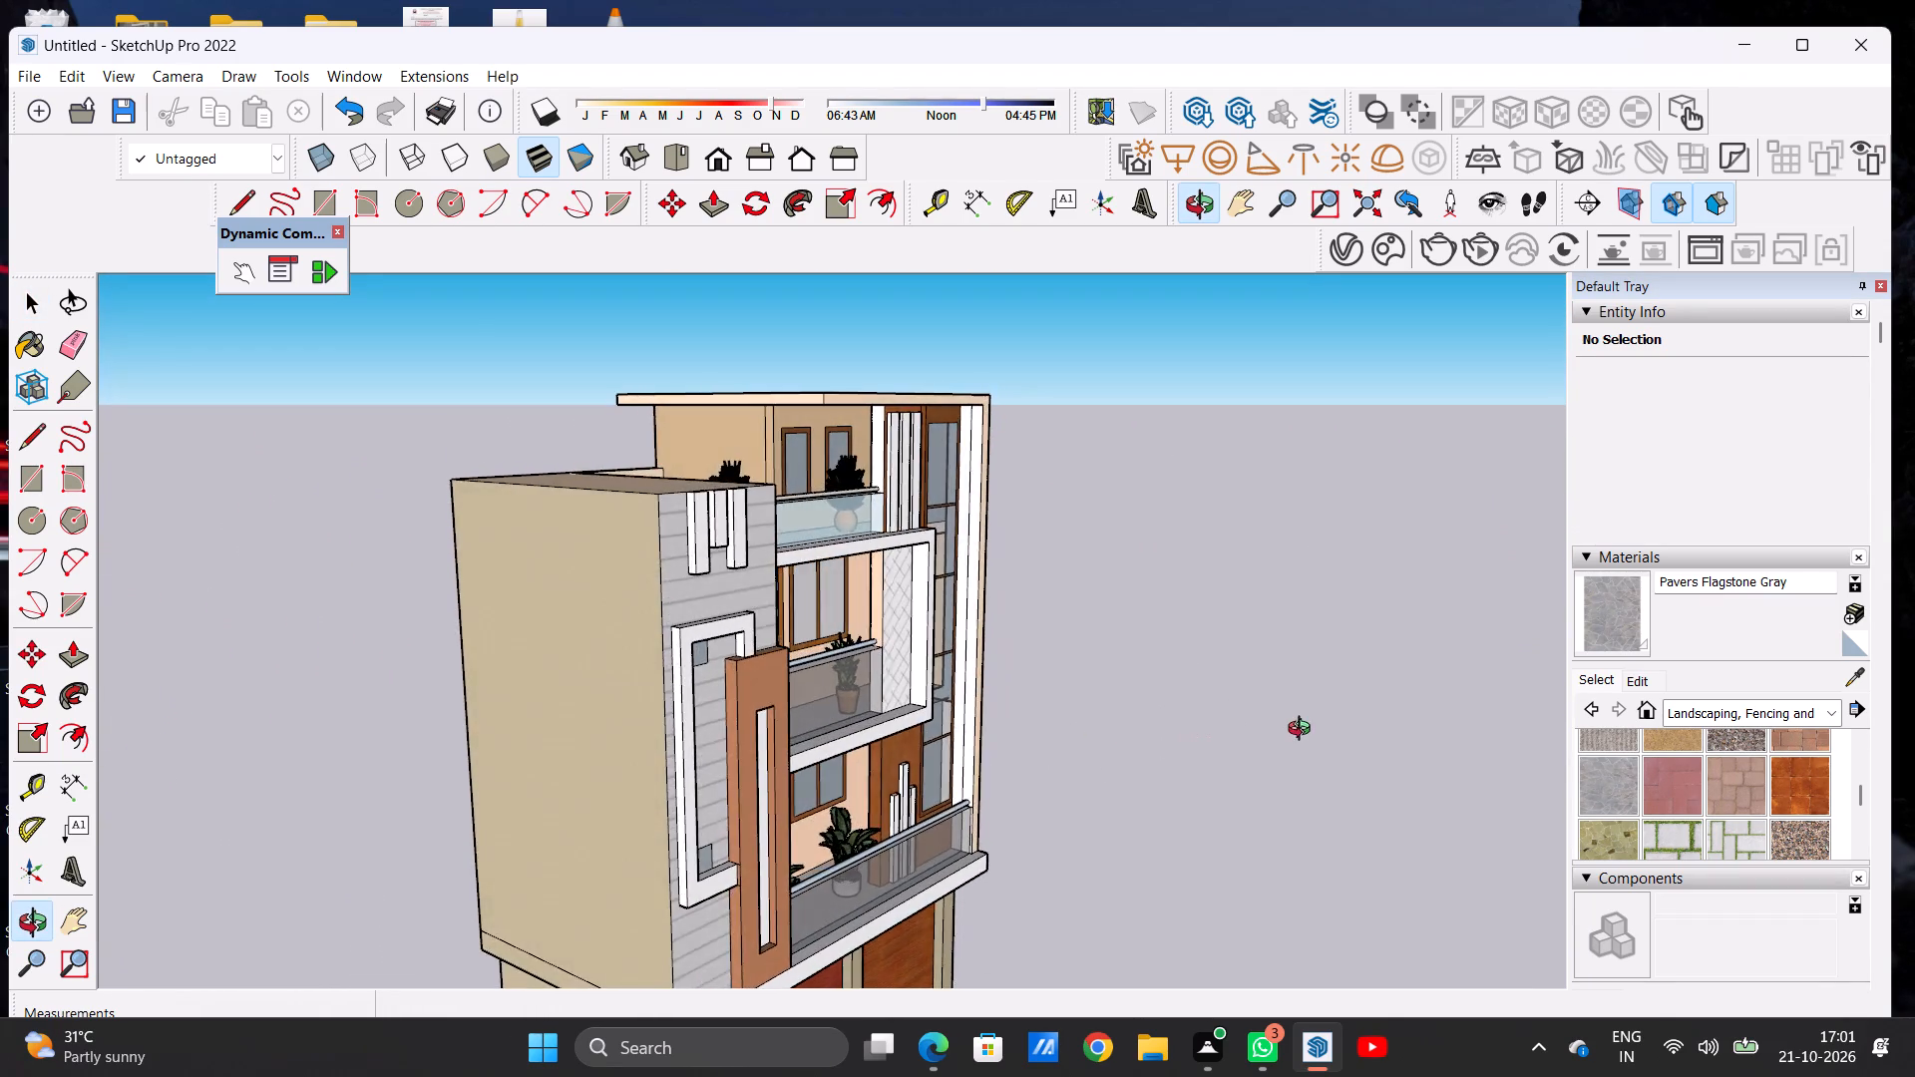
Examine the upper facade from its corner and front, and the whole house front with the forecourt.
middle_click_drag(1304, 731, 772, 782)
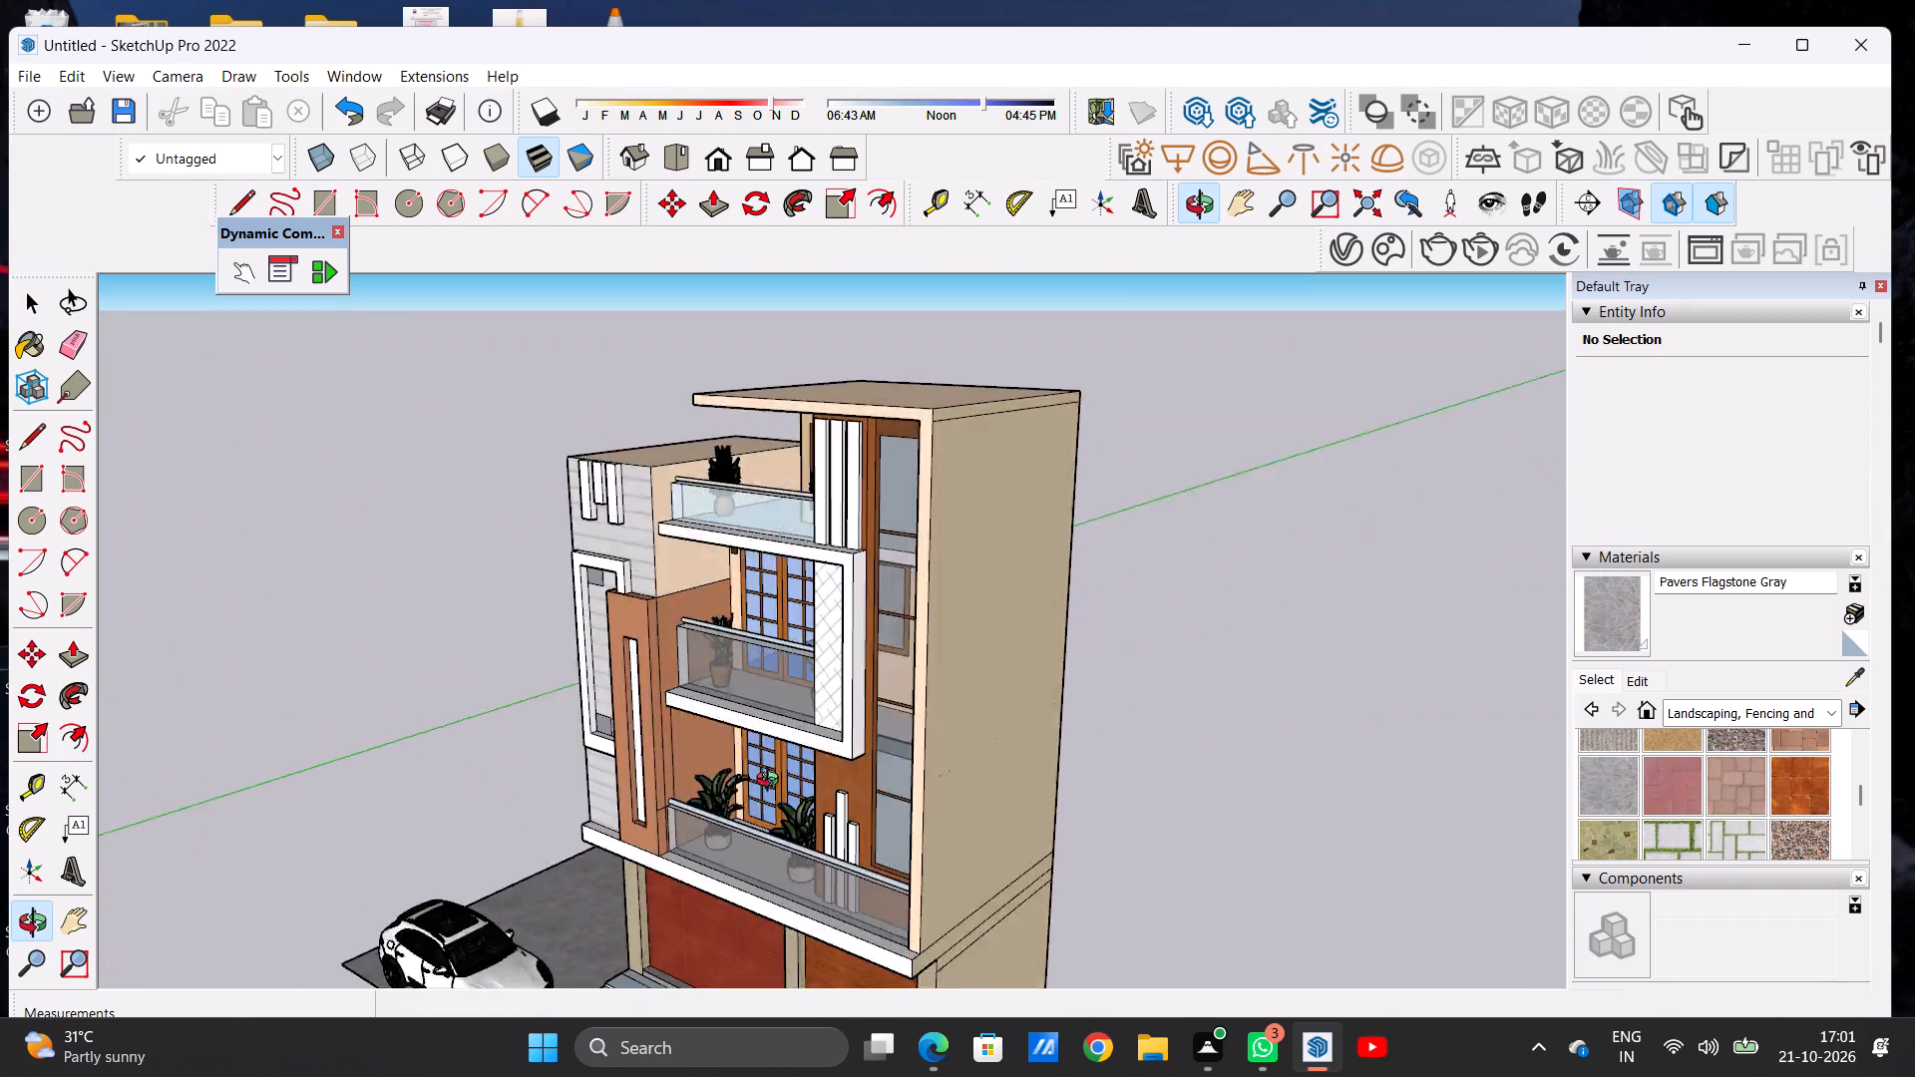
middle_click_drag(772, 782, 883, 723)
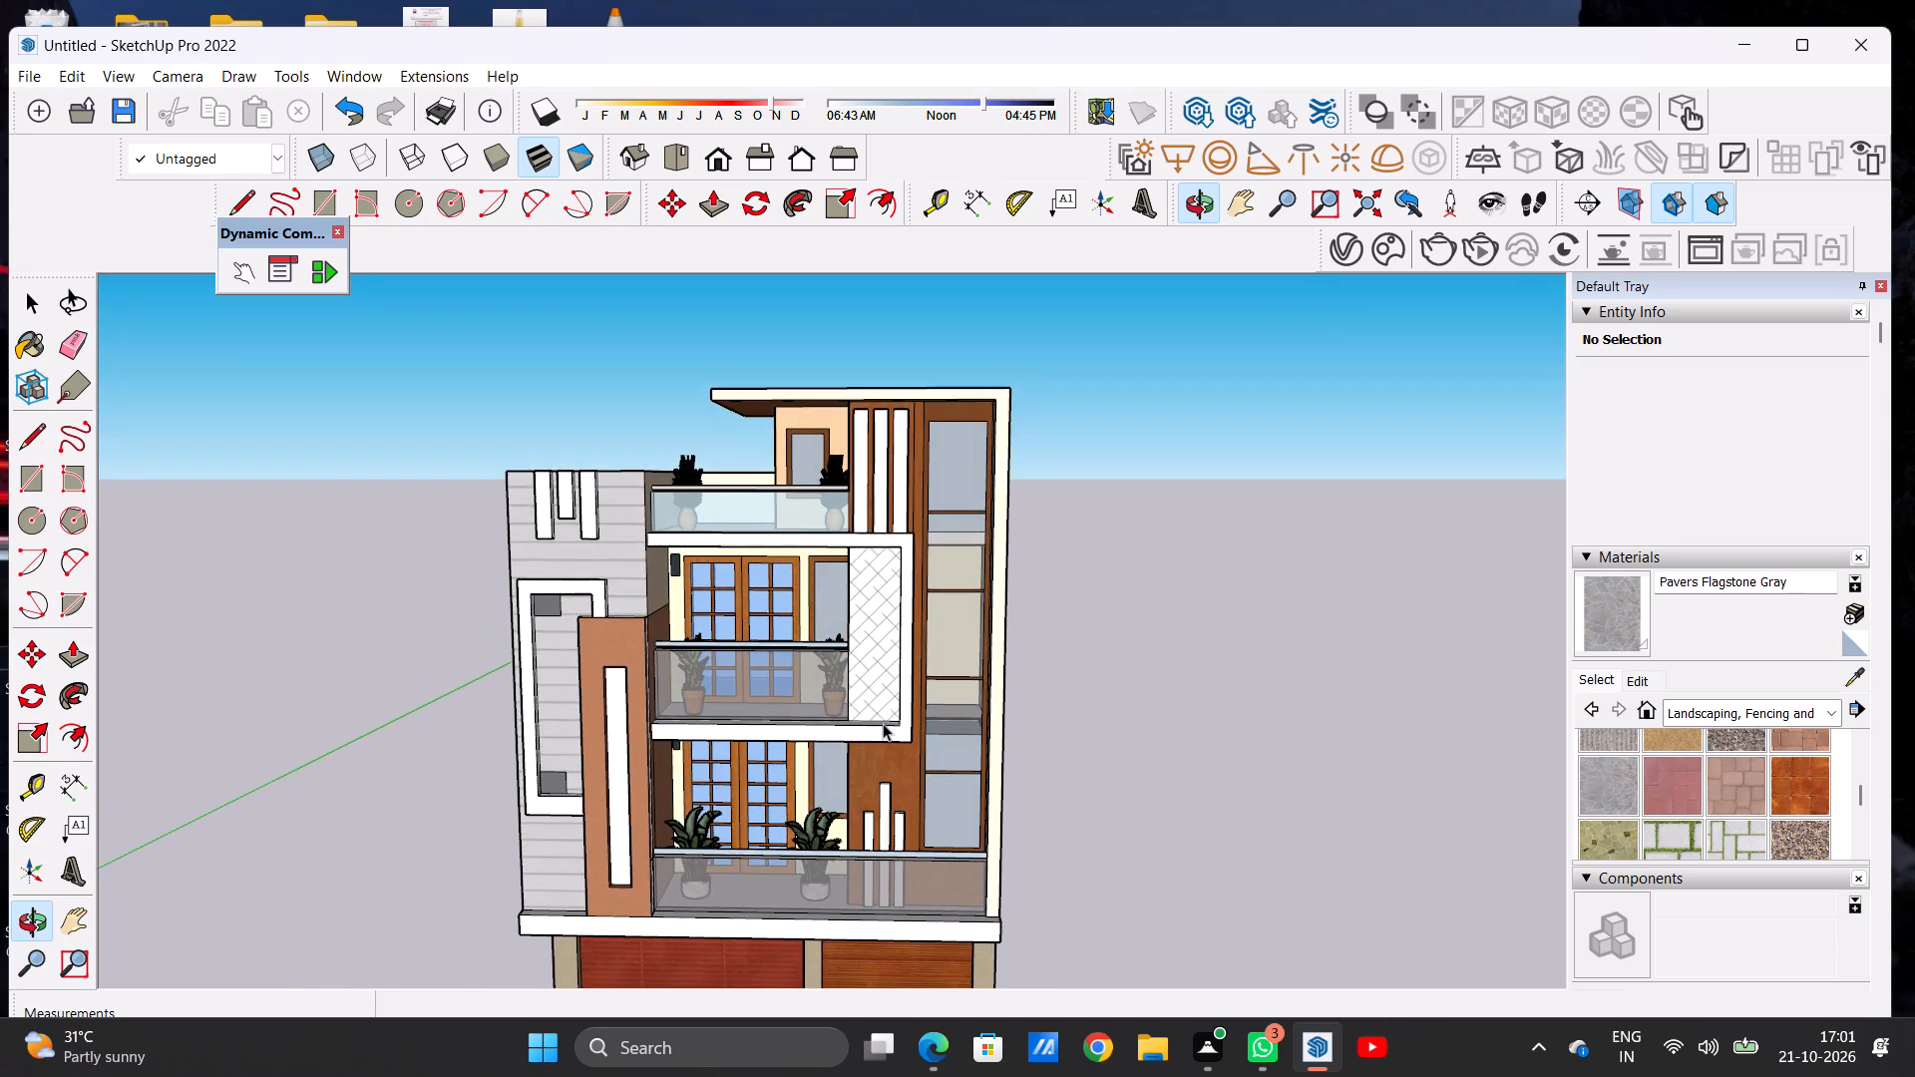
scroll(883, 724, "down", 11)
scroll(801, 739, "down", 4)
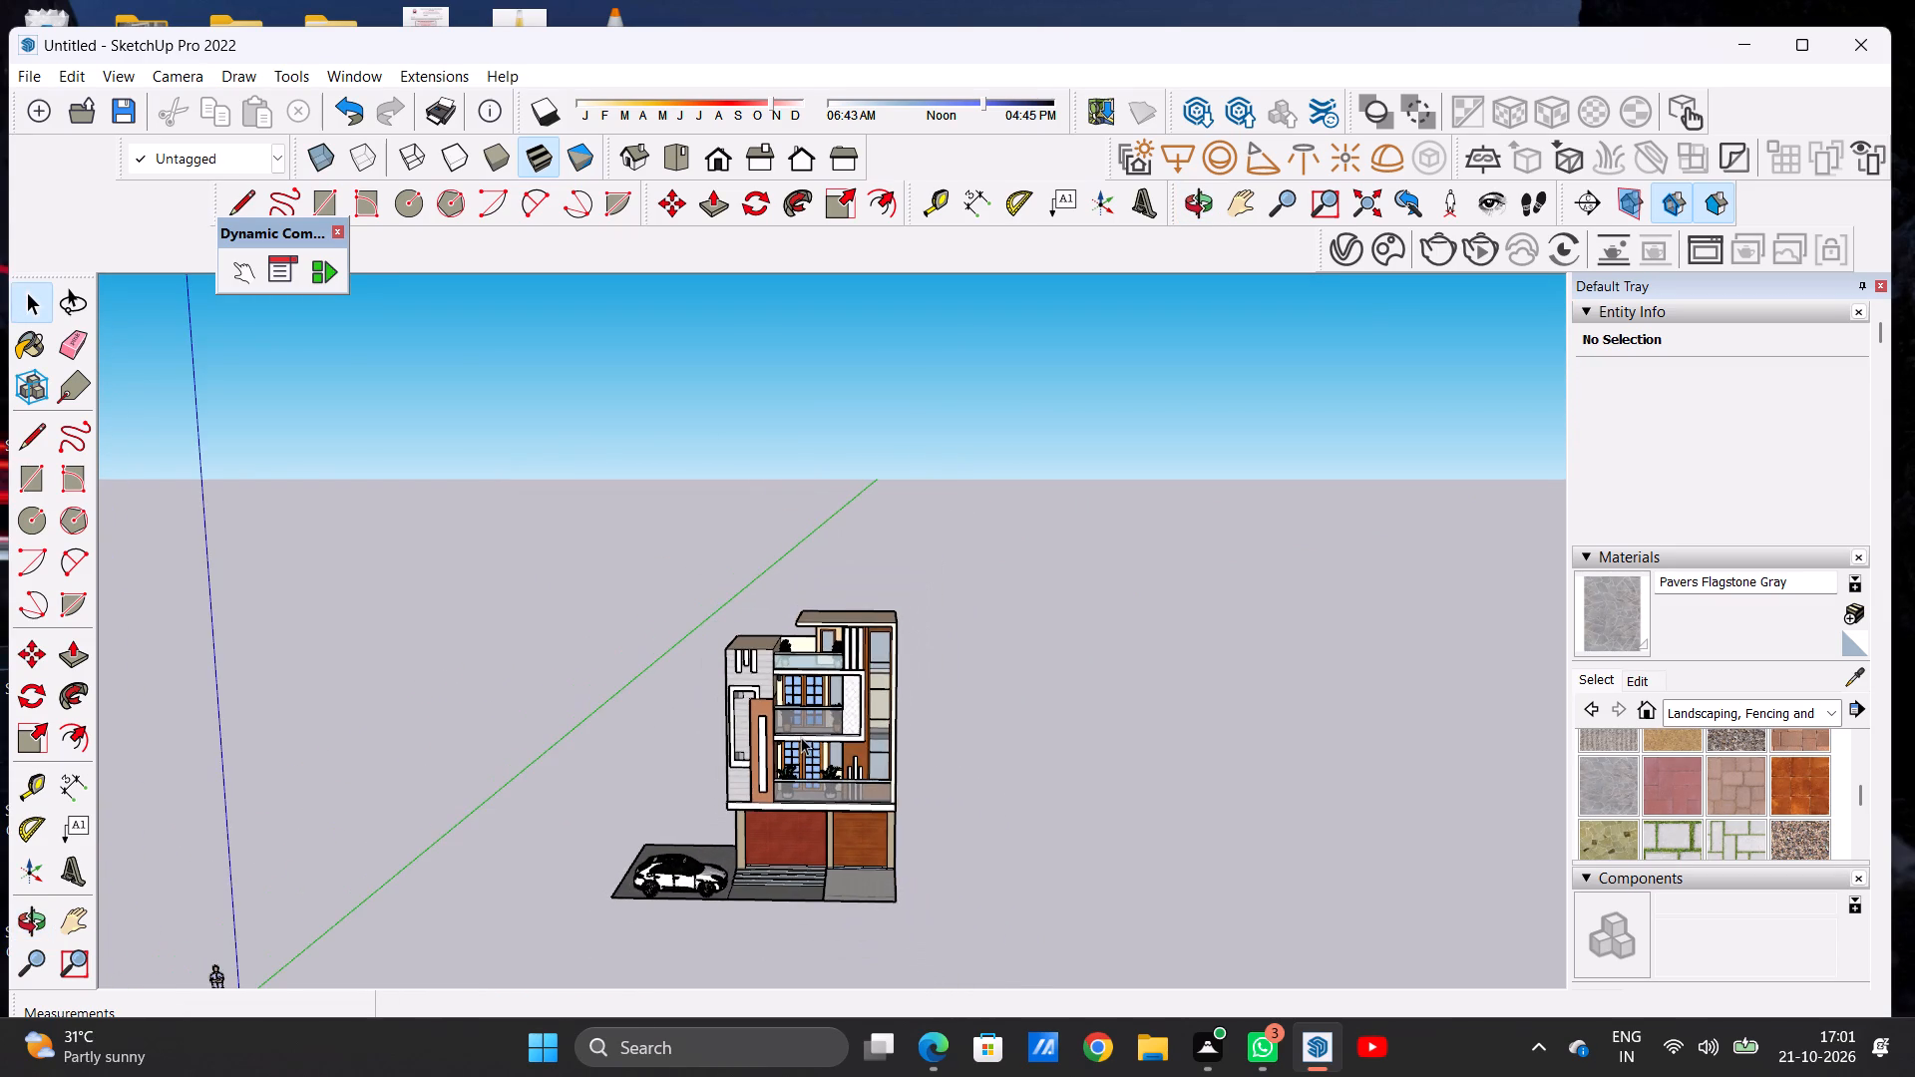
scroll(801, 737, "up", 5)
scroll(801, 737, "down", 5)
scroll(849, 969, "up", 5)
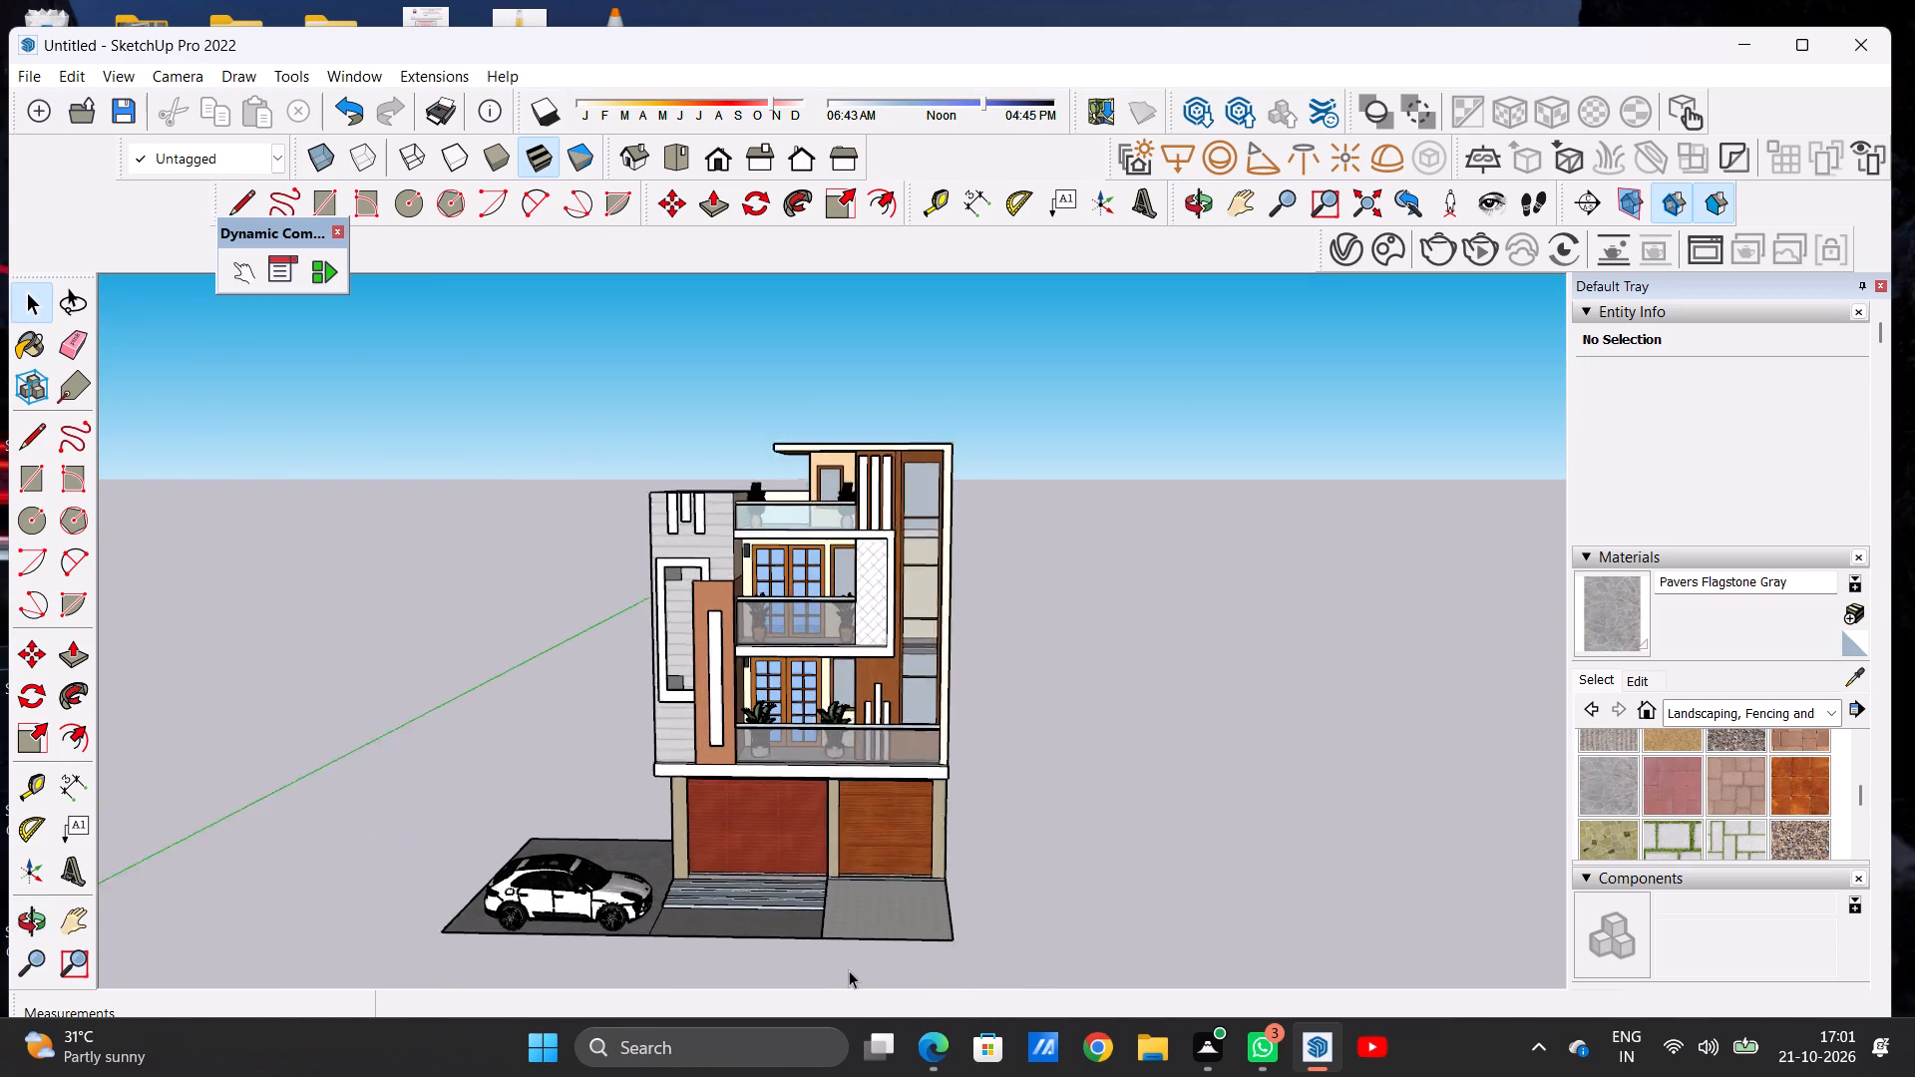
scroll(849, 970, "up", 2)
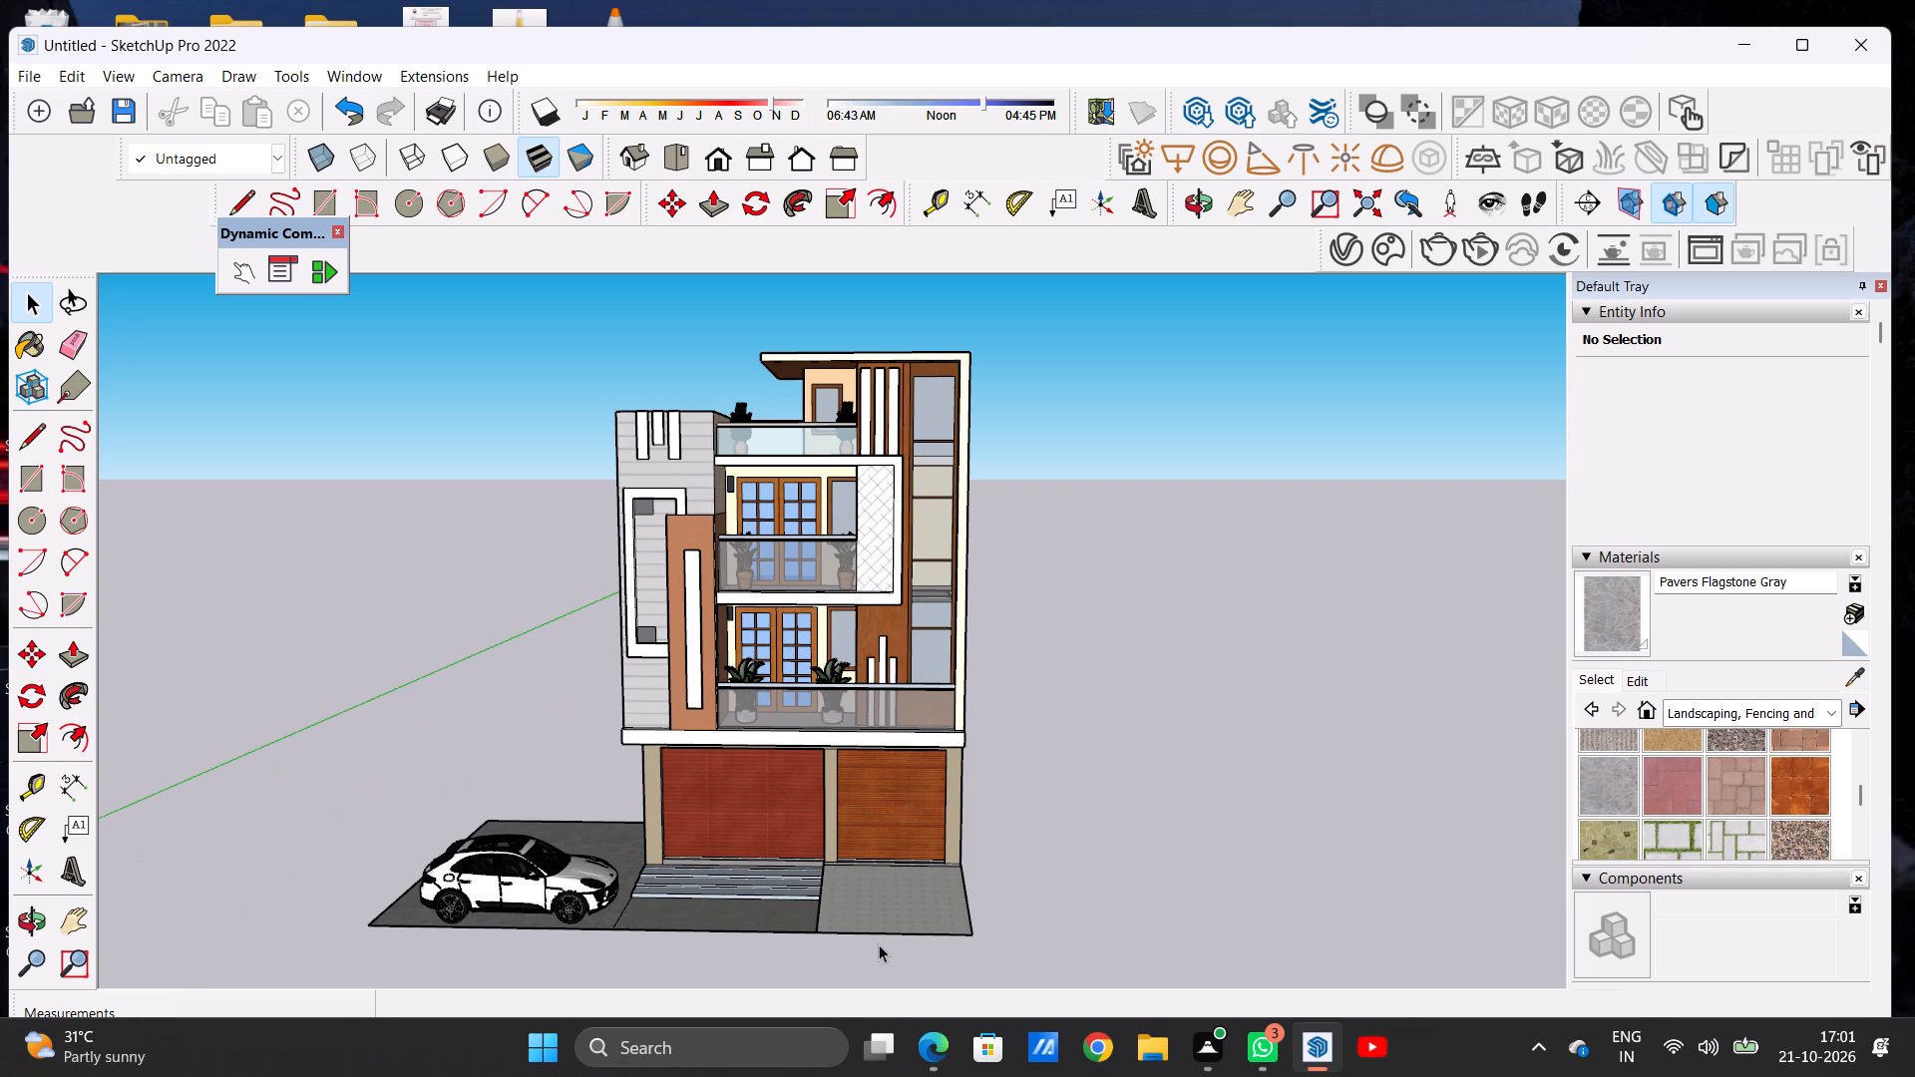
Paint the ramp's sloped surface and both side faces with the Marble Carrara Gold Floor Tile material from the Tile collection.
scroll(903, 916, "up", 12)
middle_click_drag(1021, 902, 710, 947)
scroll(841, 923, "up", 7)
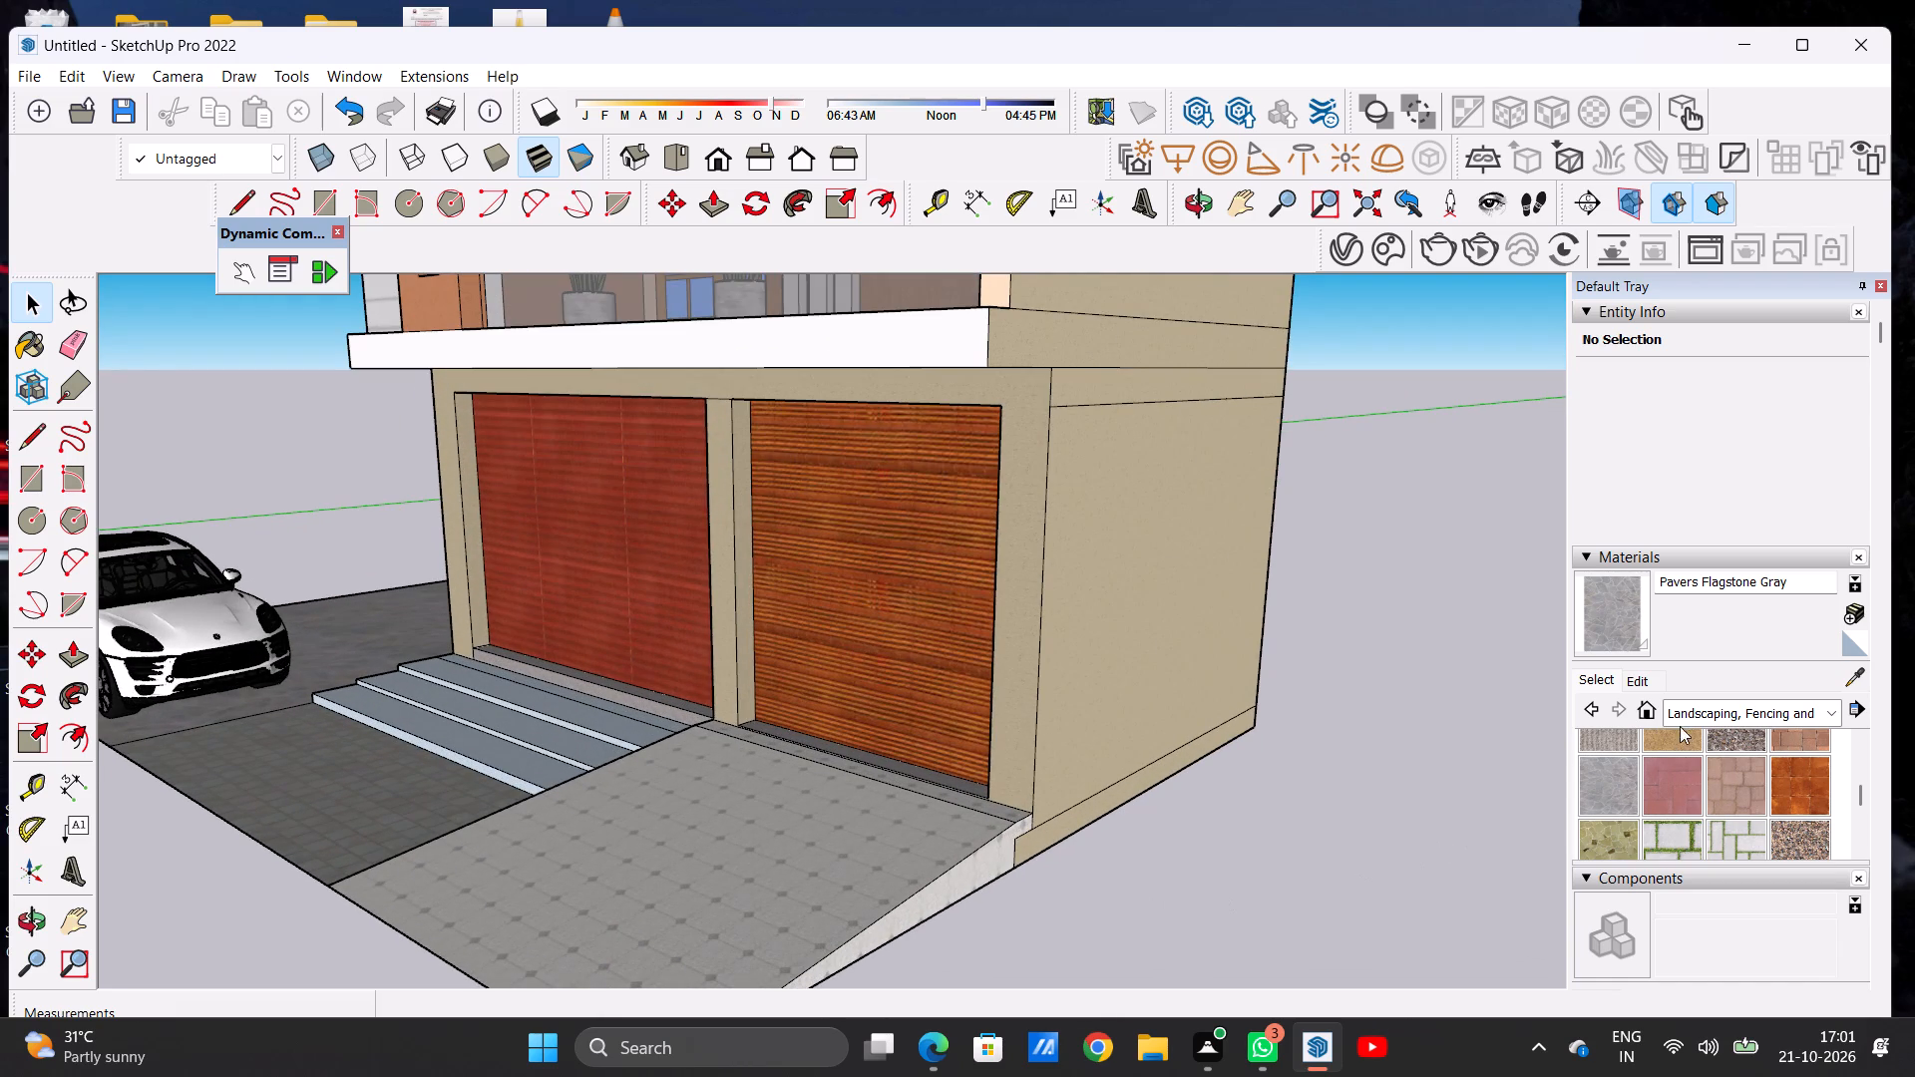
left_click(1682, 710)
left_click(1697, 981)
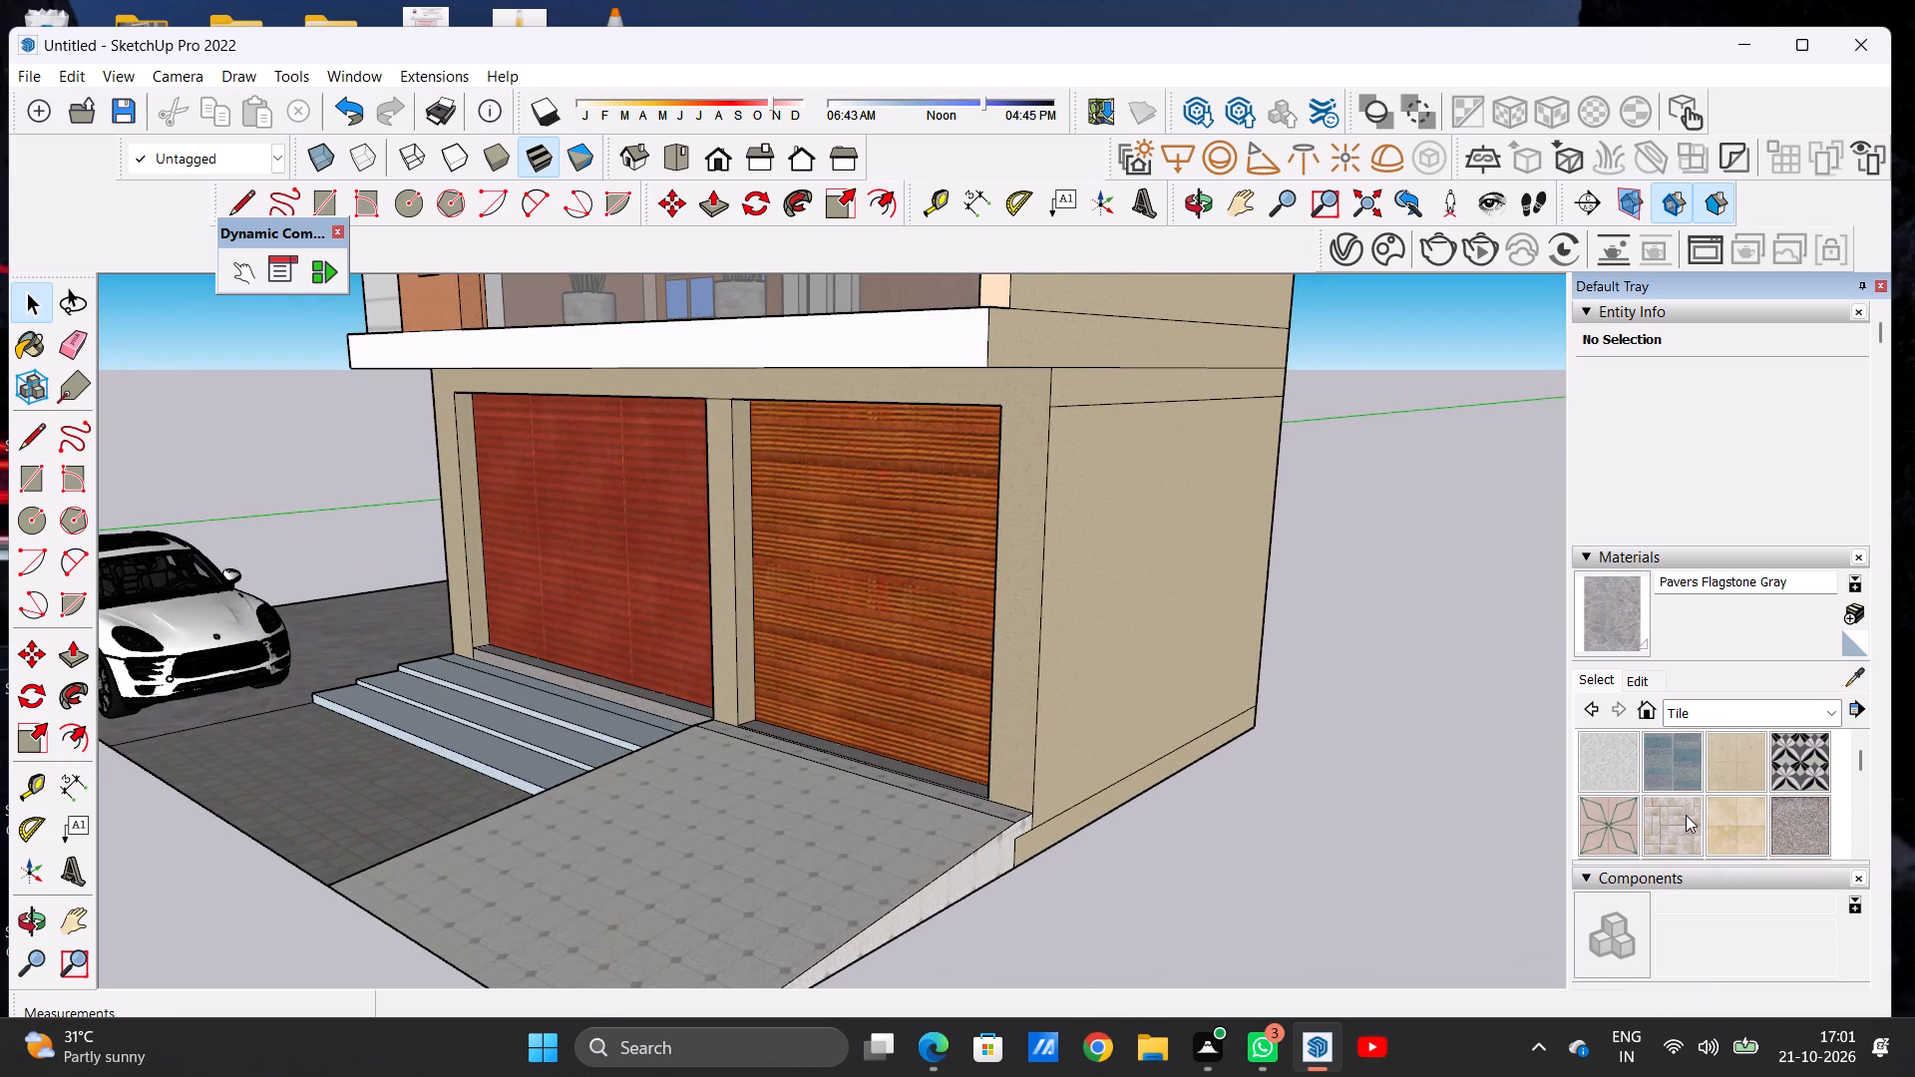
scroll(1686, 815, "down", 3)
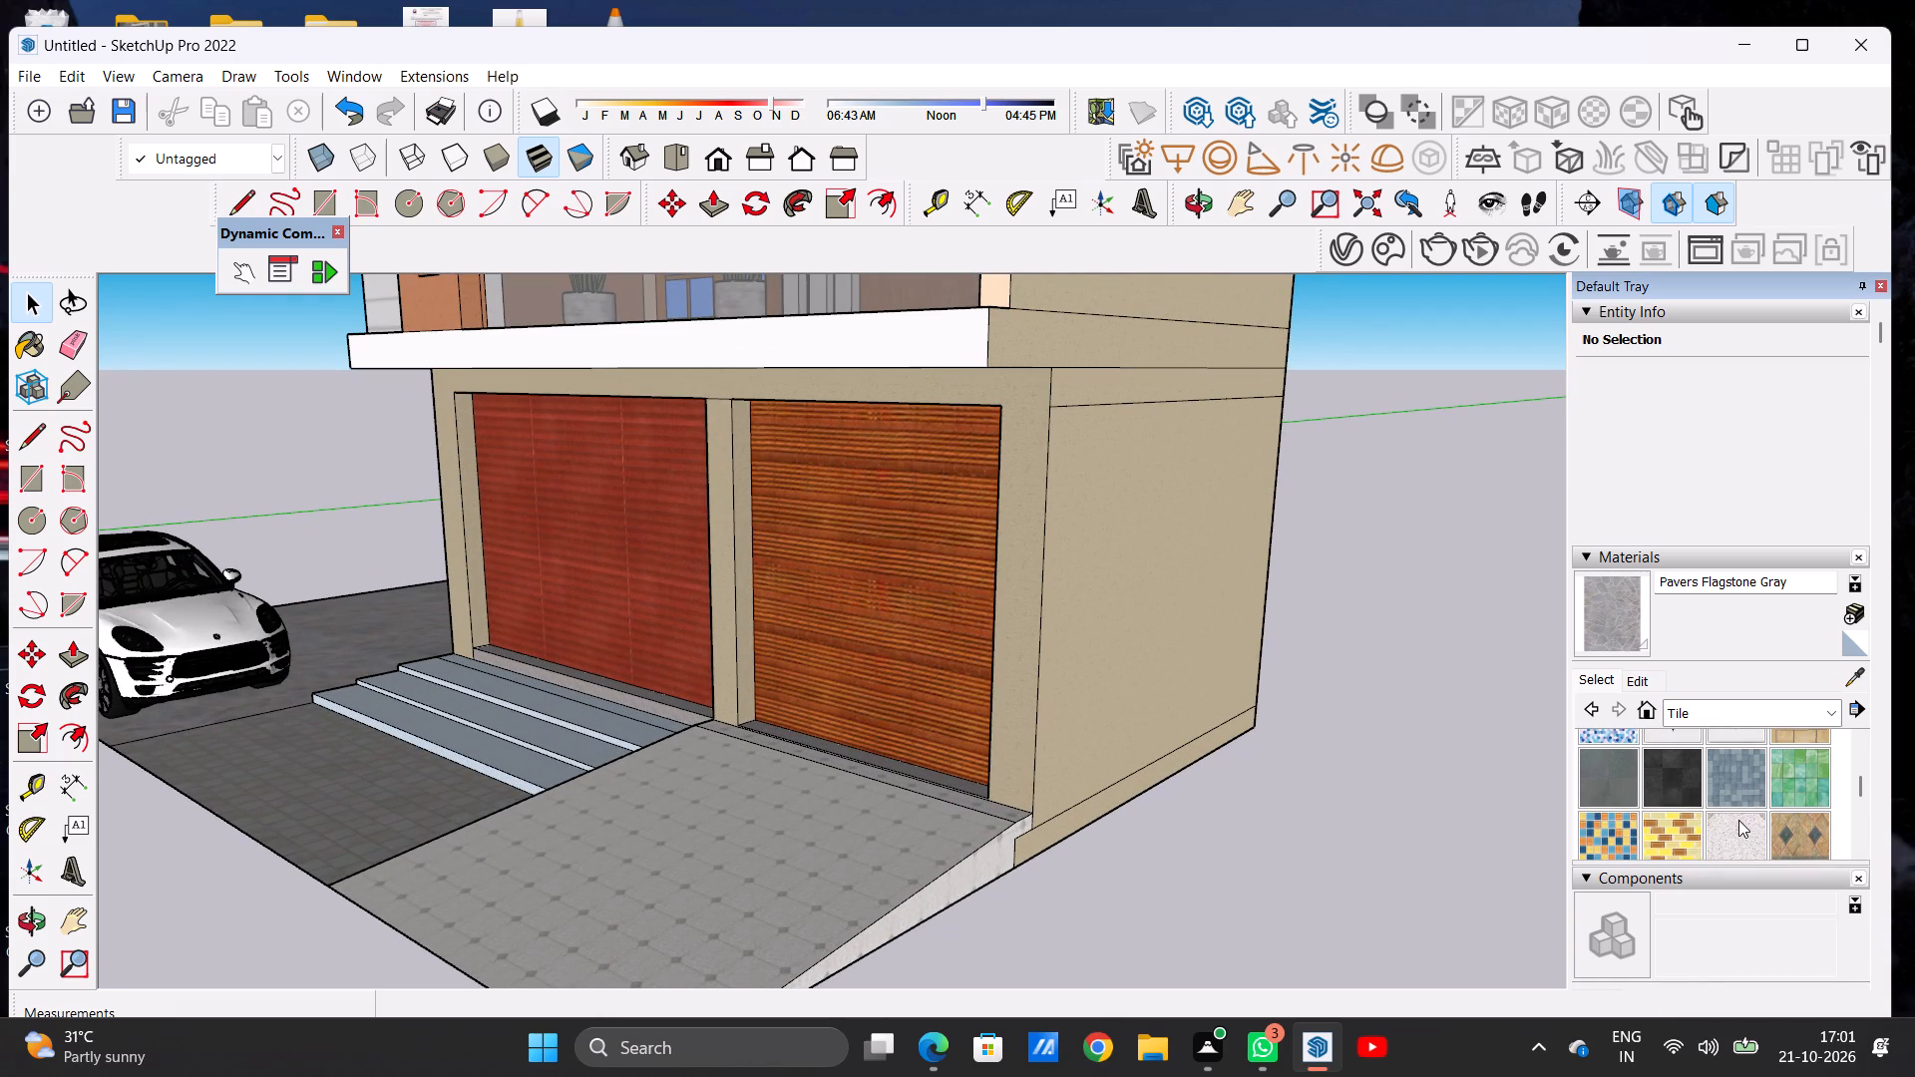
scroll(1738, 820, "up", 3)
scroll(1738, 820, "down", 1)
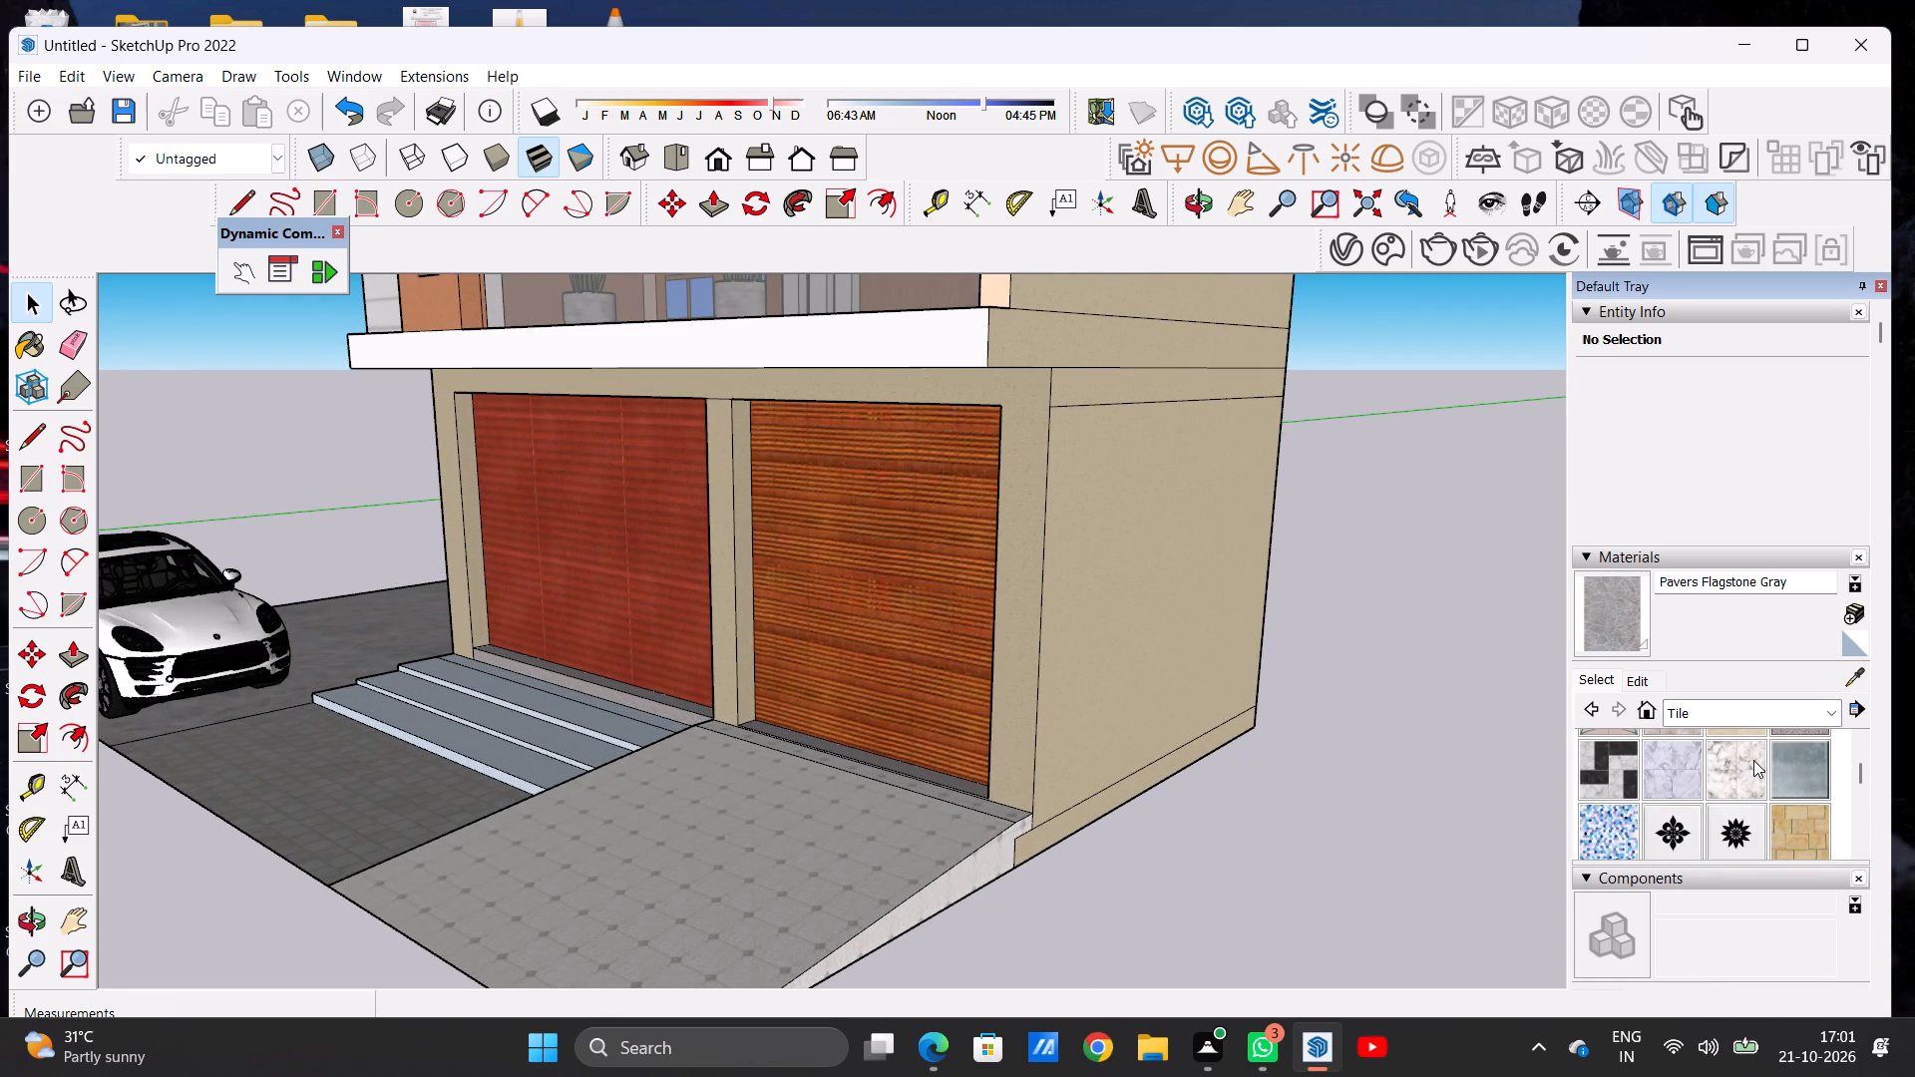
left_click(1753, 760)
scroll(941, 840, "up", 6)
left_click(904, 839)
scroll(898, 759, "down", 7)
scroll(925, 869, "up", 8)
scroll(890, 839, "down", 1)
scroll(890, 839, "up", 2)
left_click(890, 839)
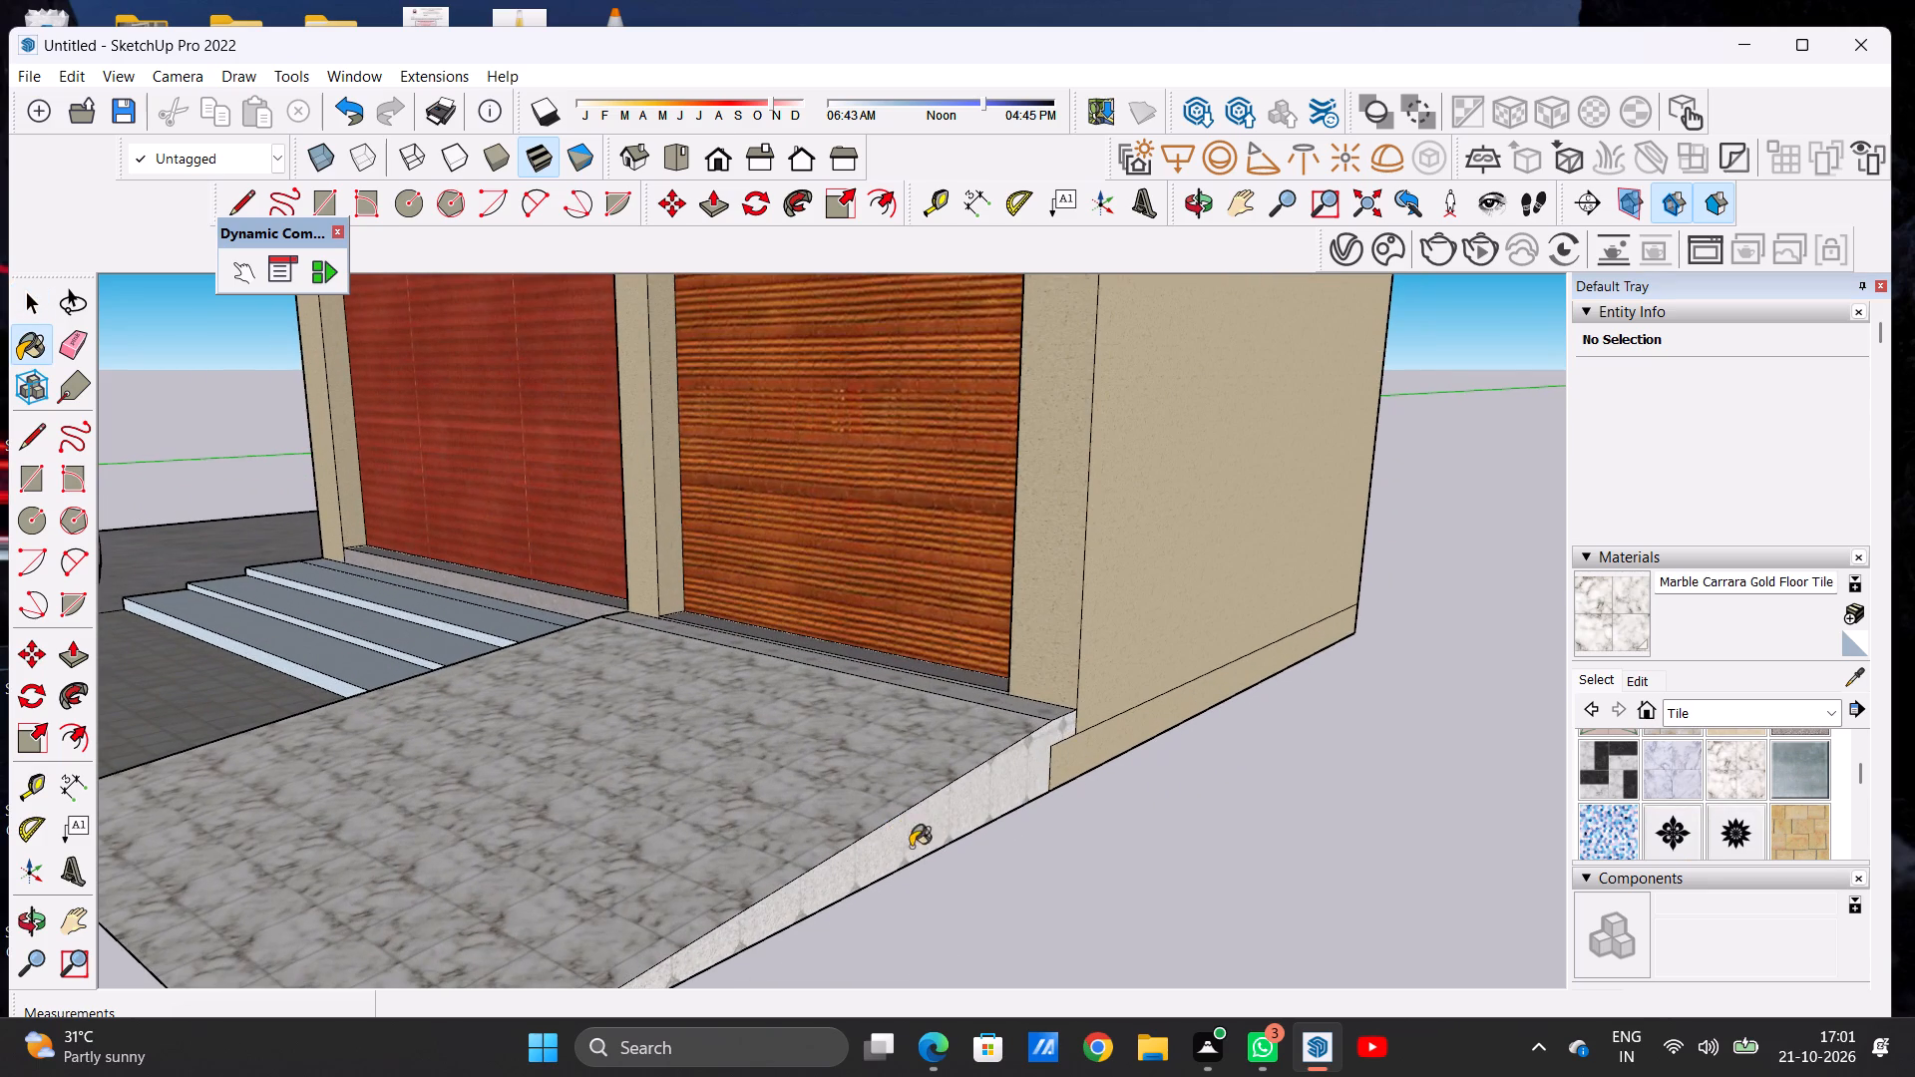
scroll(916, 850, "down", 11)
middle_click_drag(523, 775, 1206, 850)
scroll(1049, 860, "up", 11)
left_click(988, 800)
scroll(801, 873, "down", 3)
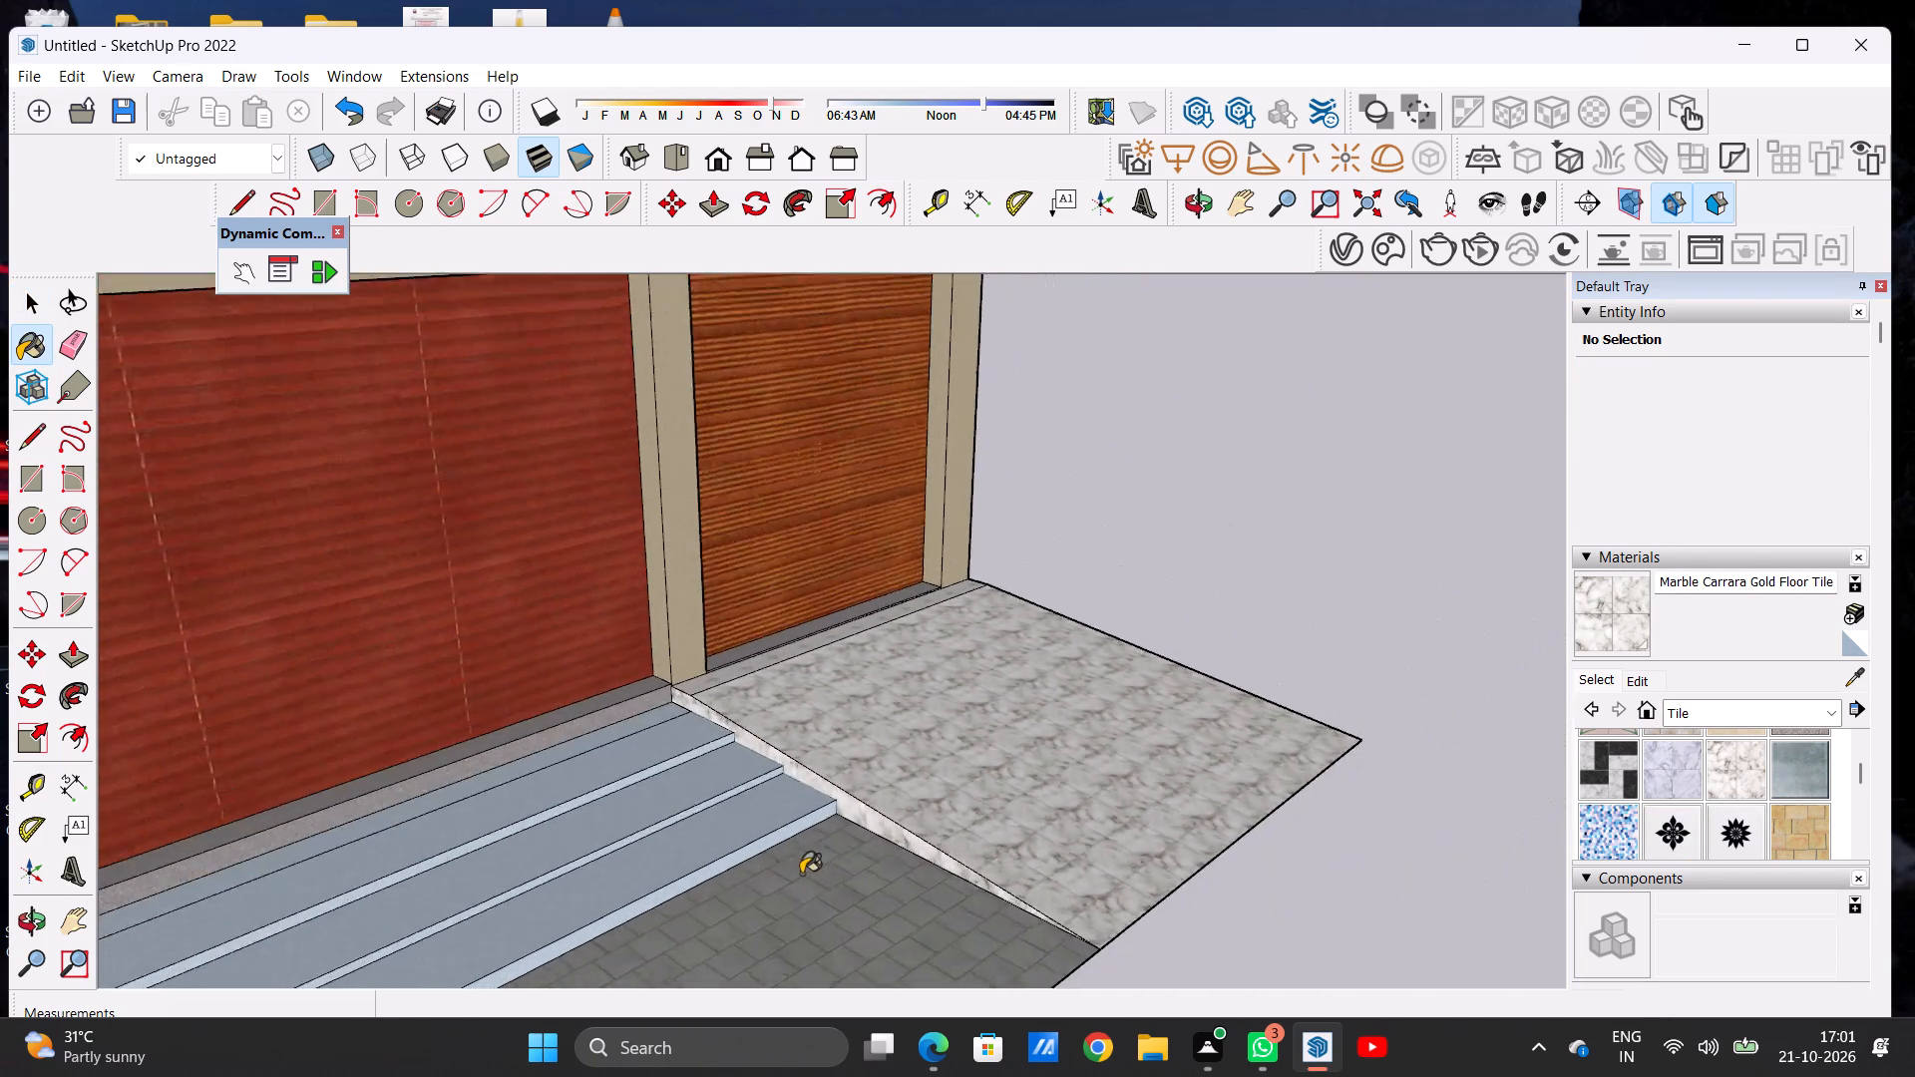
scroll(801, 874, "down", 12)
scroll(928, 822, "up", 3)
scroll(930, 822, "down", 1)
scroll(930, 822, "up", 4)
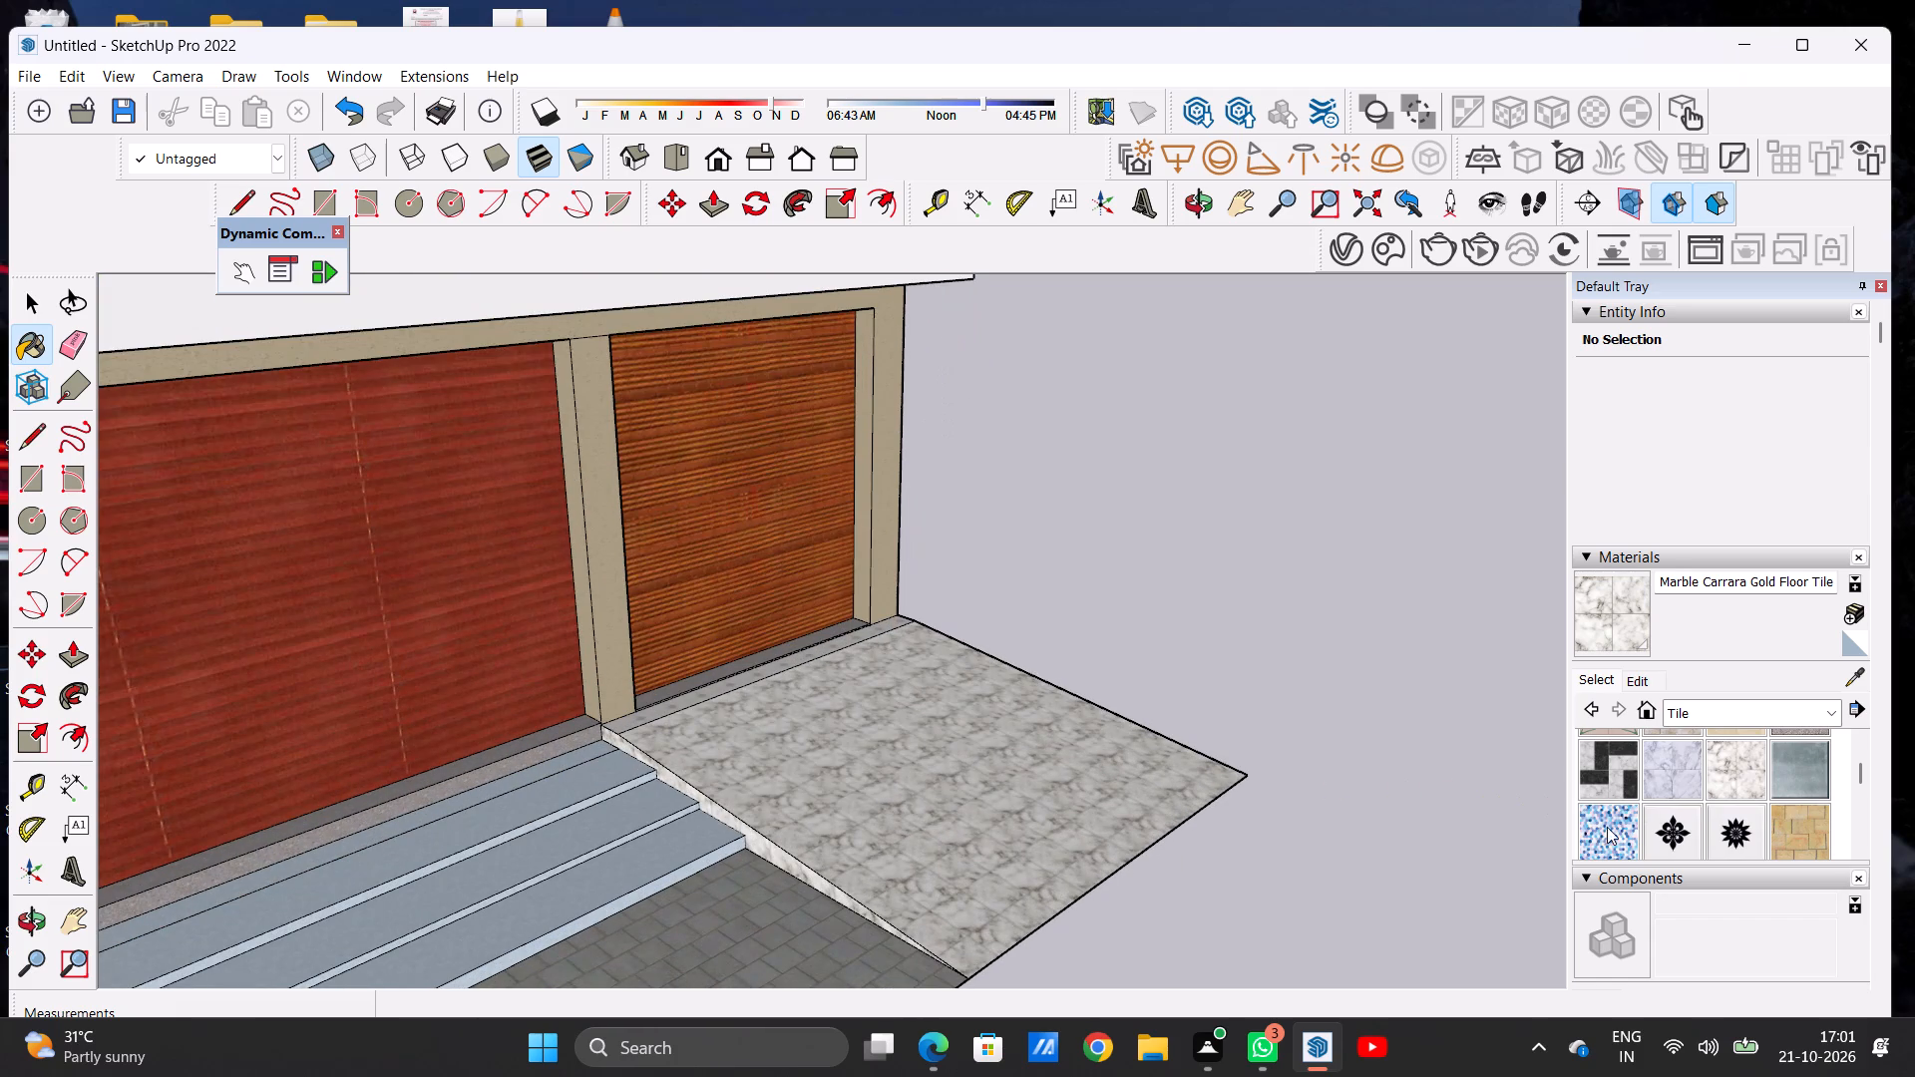
Paint the sloped top surface of the ramp with the White Subway Tile material.
scroll(1608, 828, "down", 2)
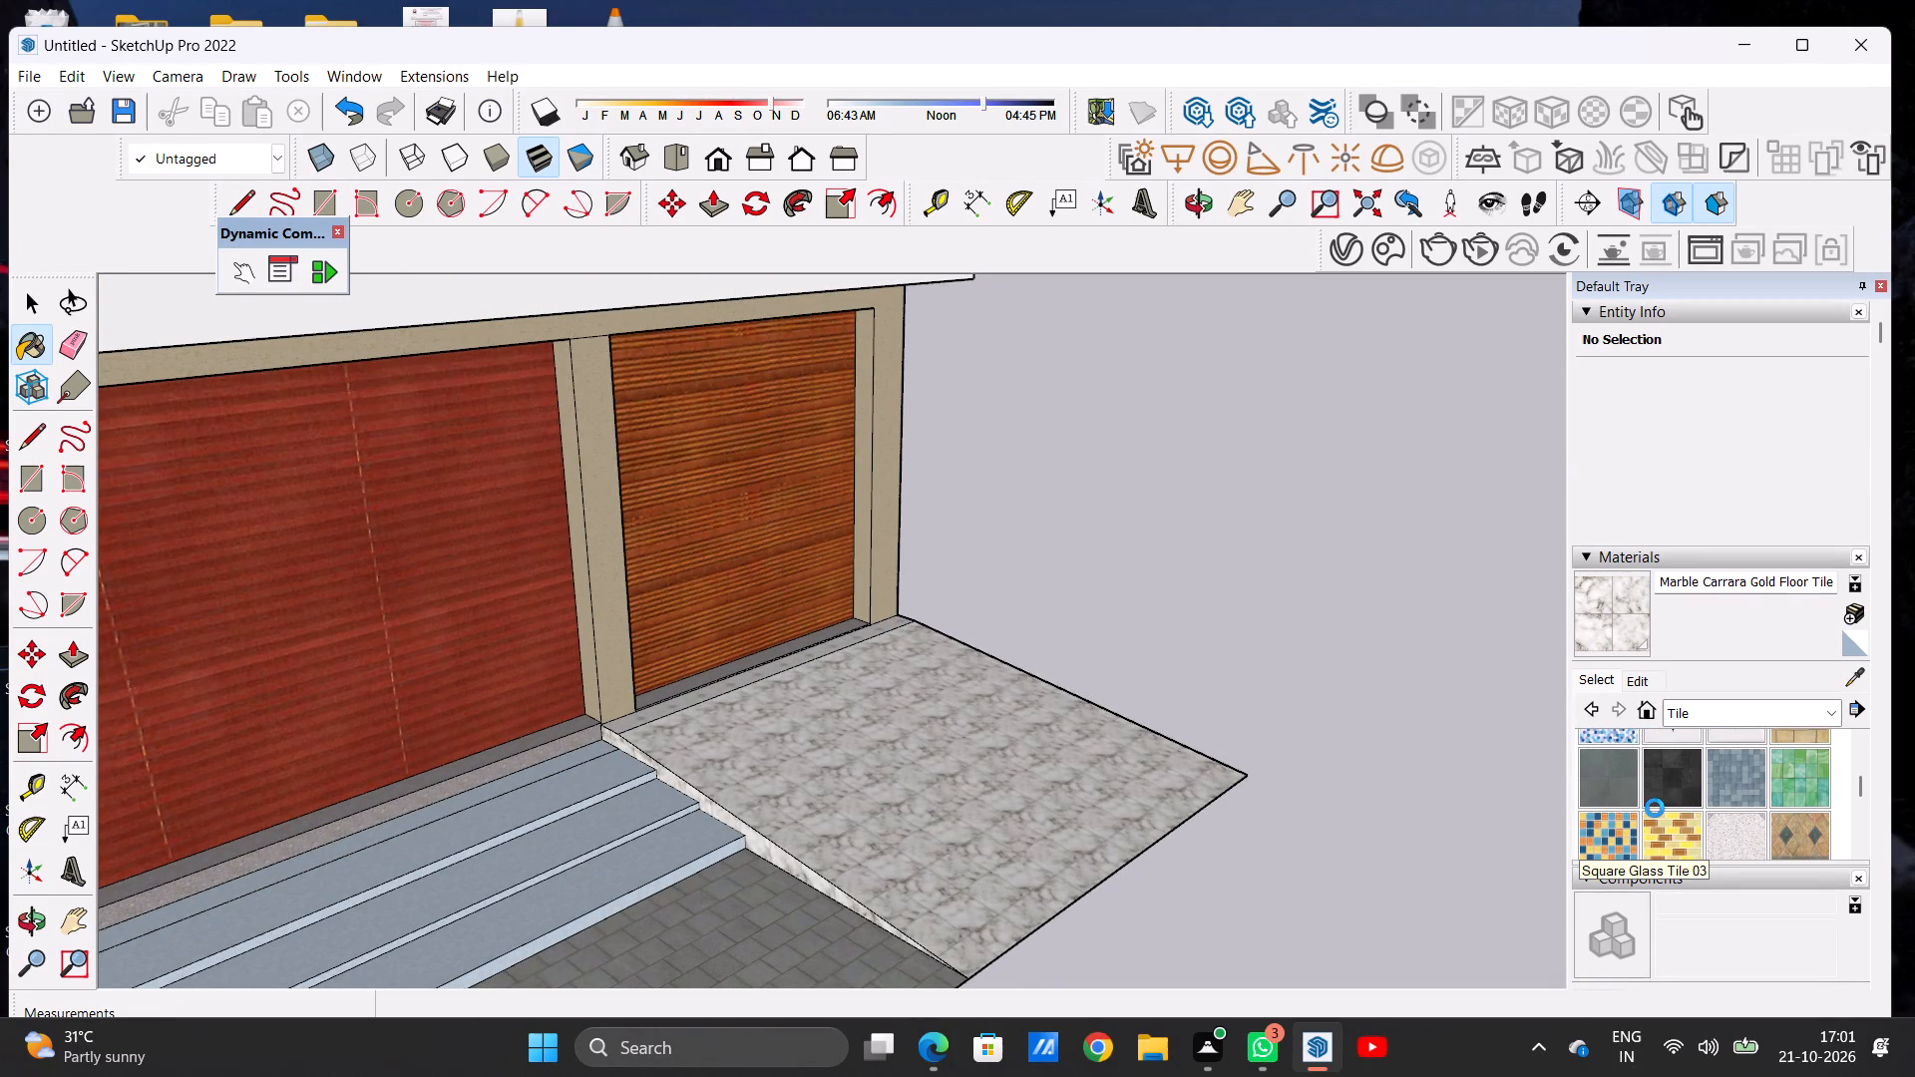
scroll(1655, 808, "down", 2)
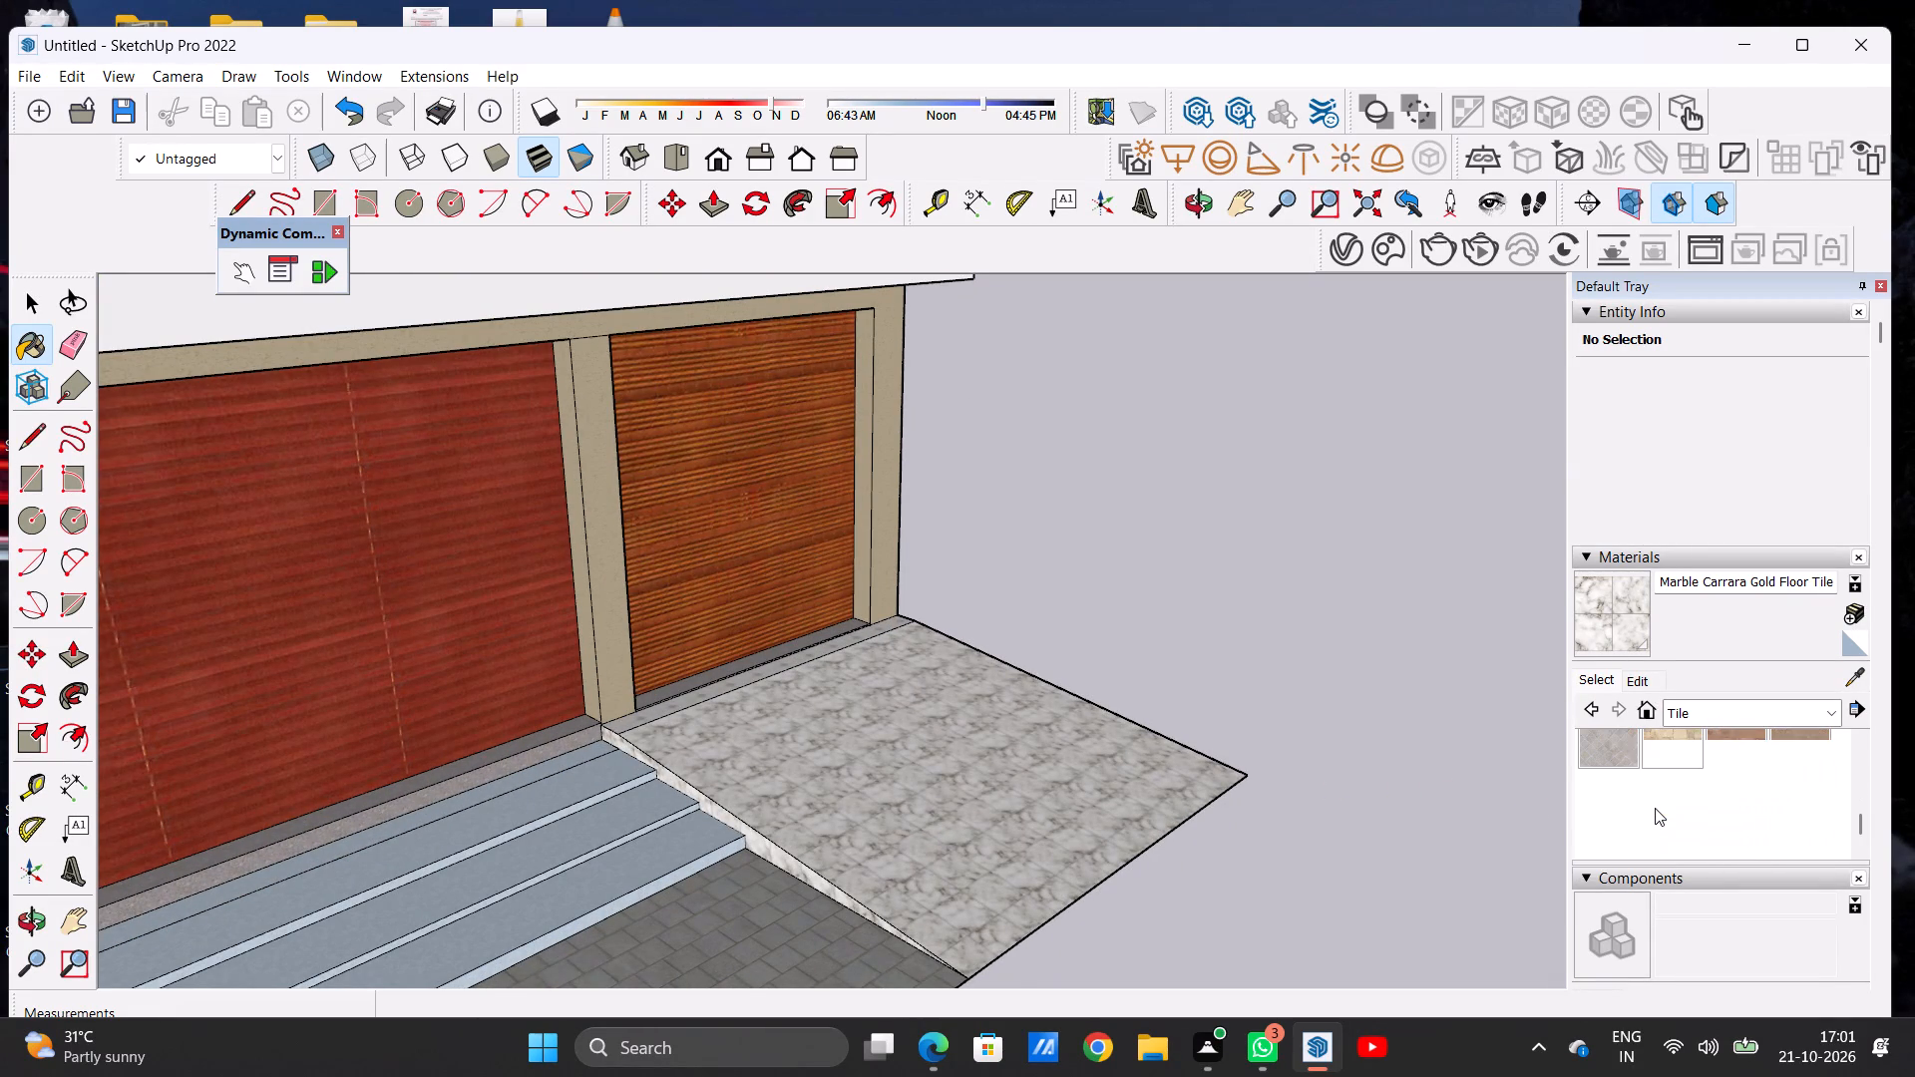
left_click(1666, 800)
scroll(1093, 846, "up", 4)
left_click(910, 846)
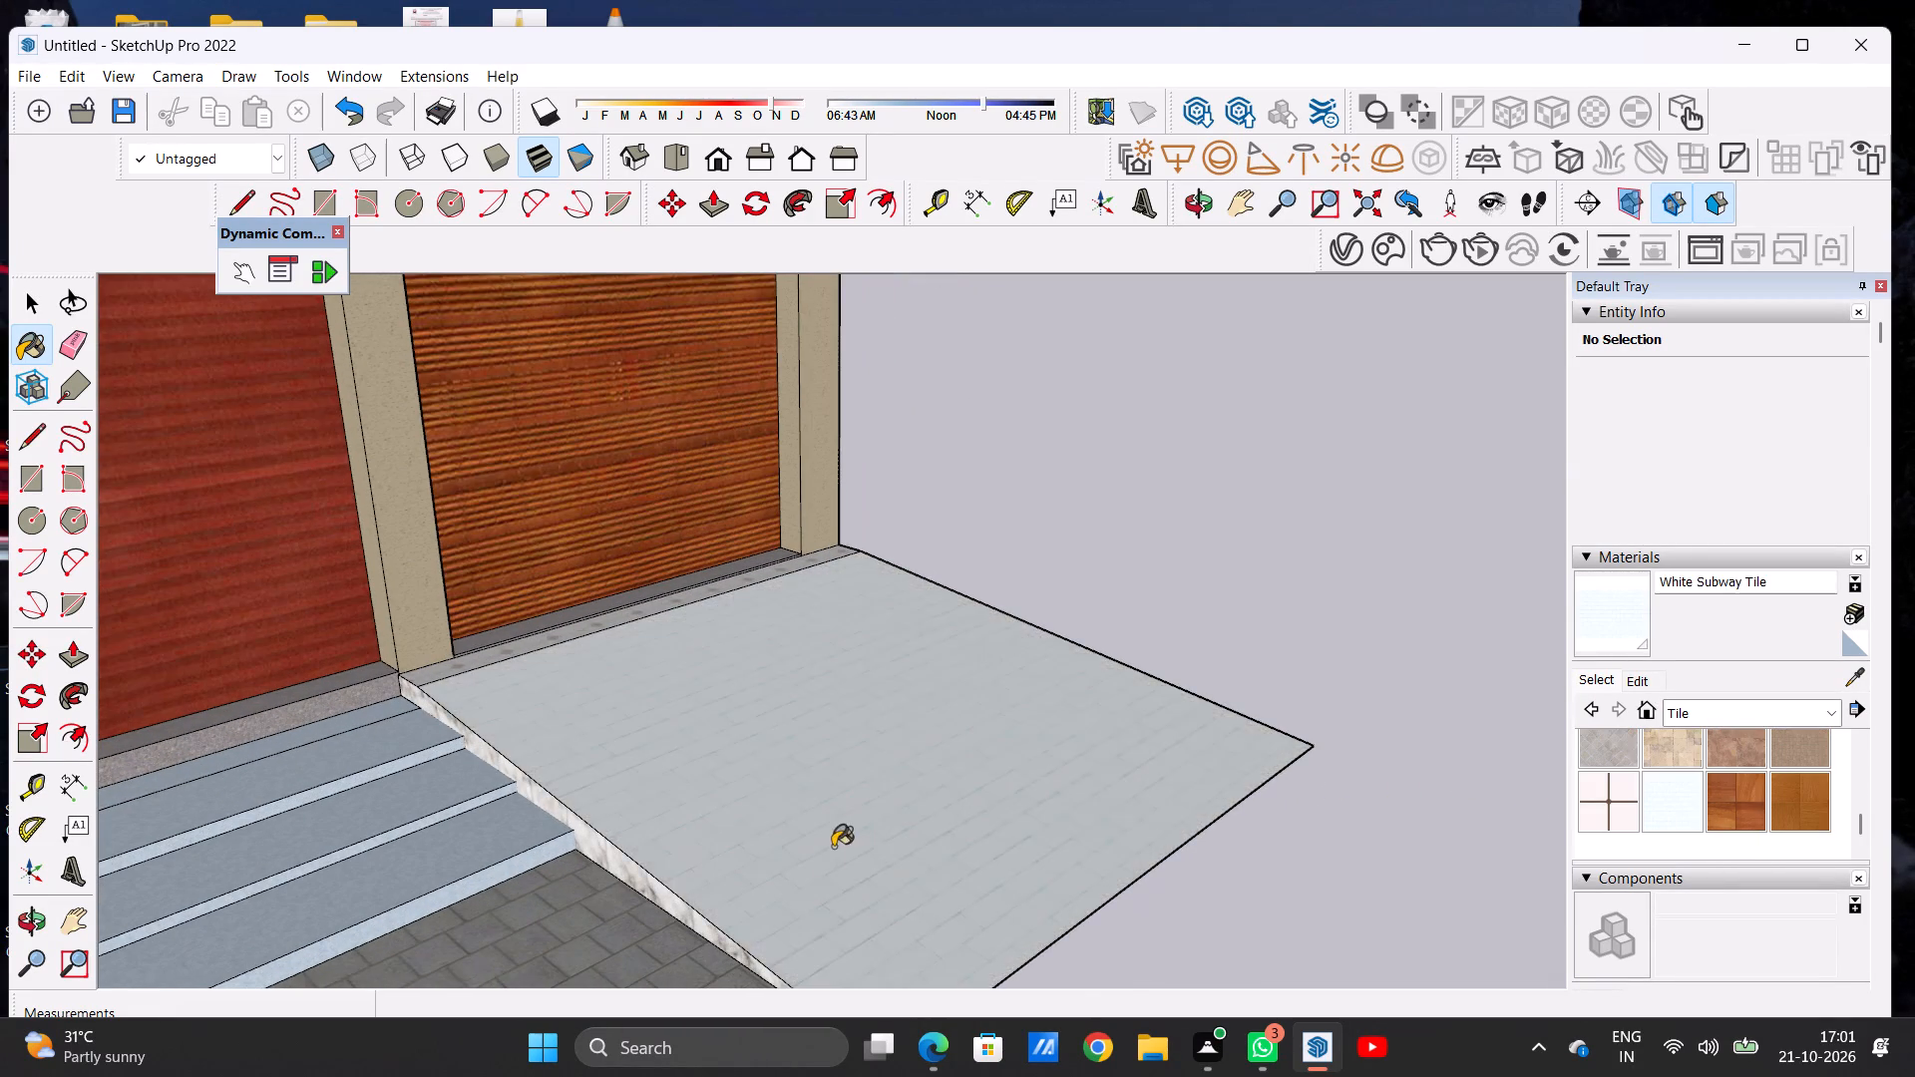
Paint both side faces of the ramp with the White Subway Tile material.
scroll(807, 884, "up", 10)
scroll(786, 884, "down", 1)
scroll(786, 884, "up", 5)
scroll(846, 758, "down", 14)
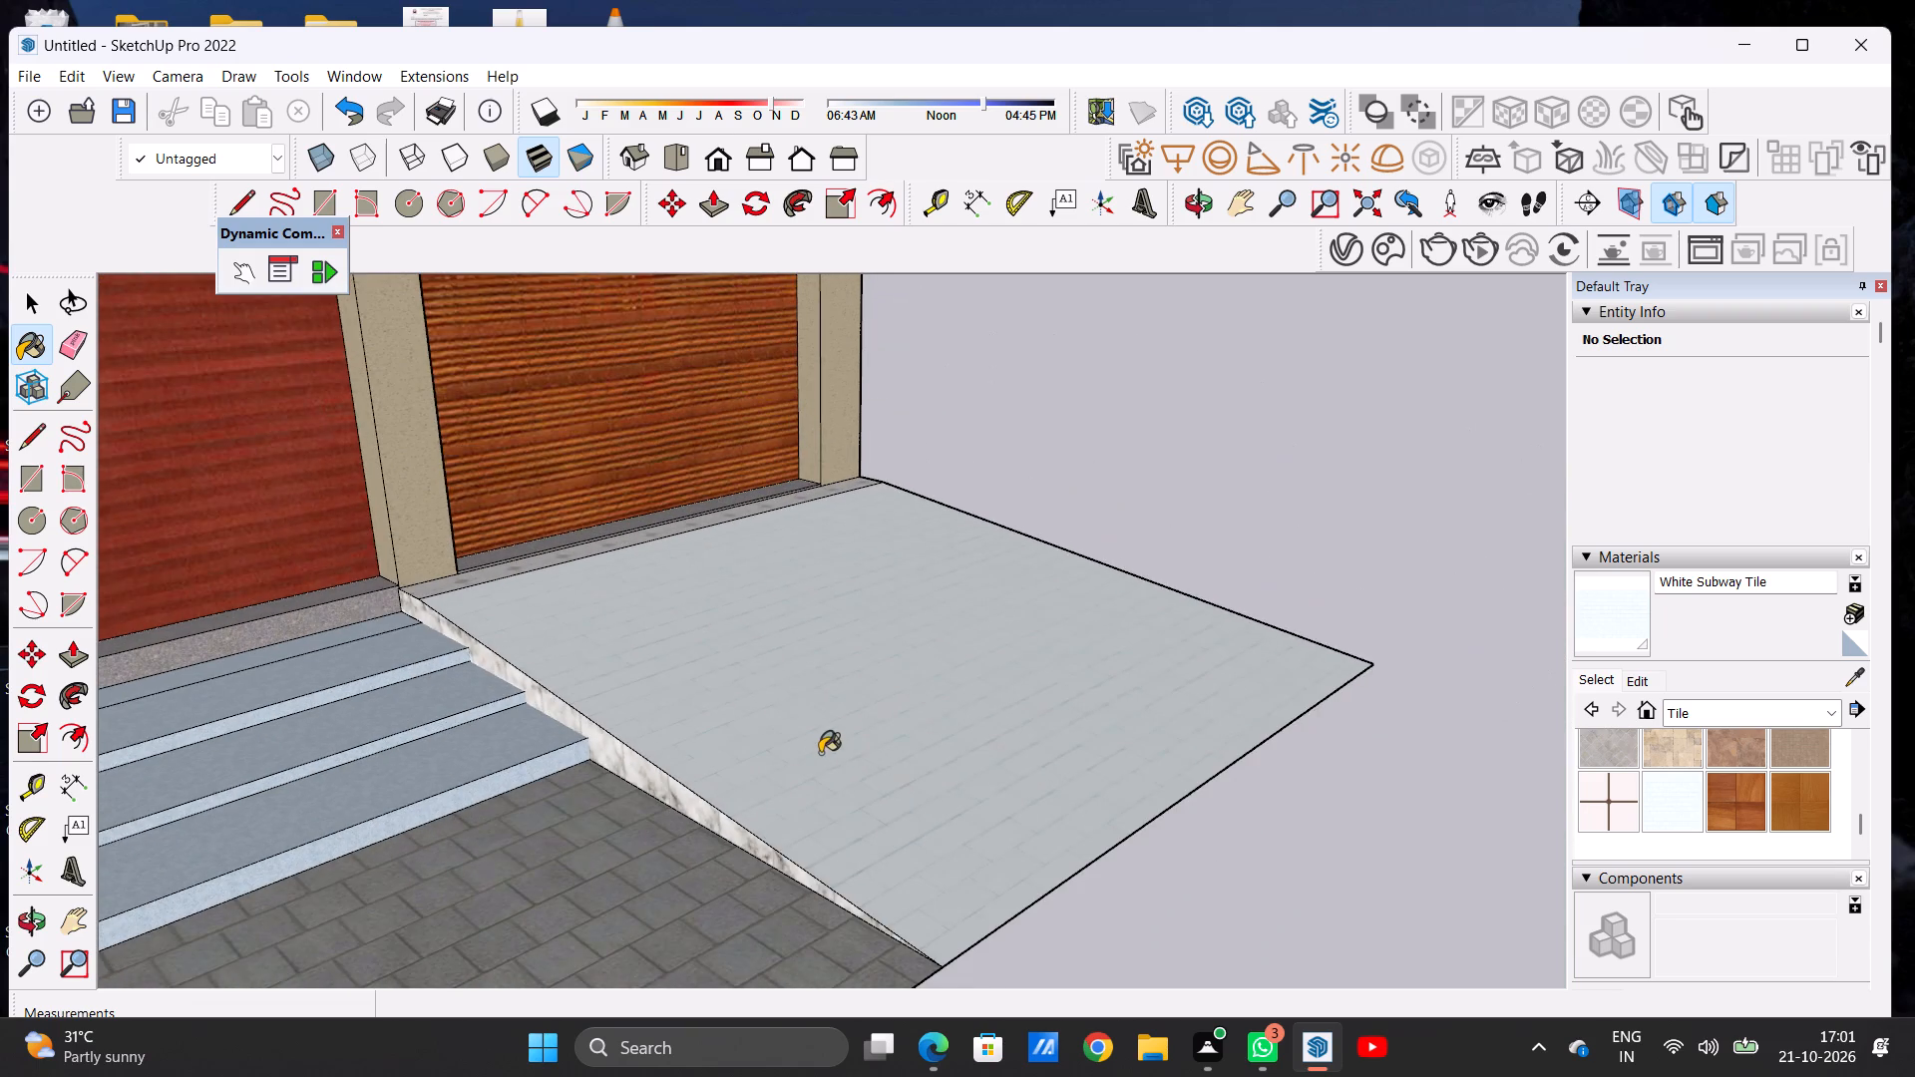
scroll(733, 801, "up", 14)
left_click(716, 825)
scroll(727, 826, "down", 12)
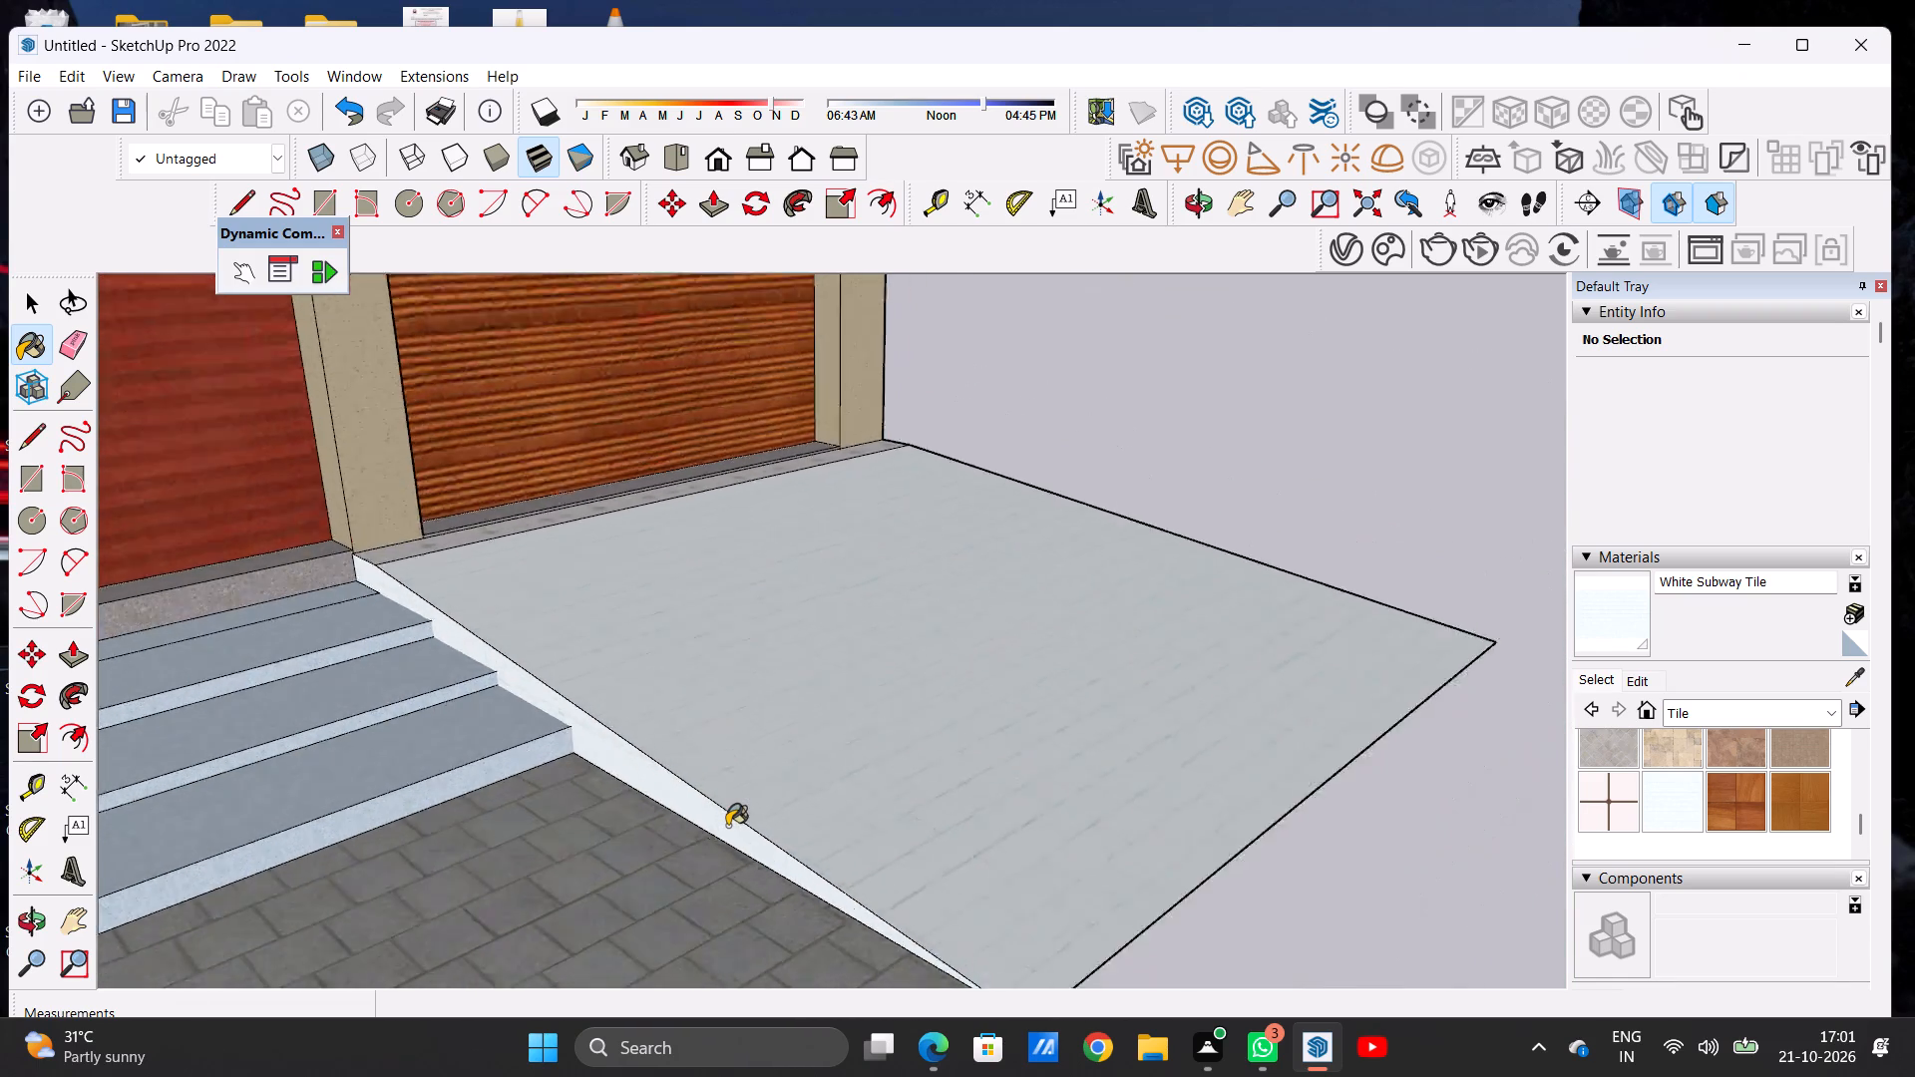
scroll(727, 826, "down", 11)
middle_click_drag(709, 815, 76, 912)
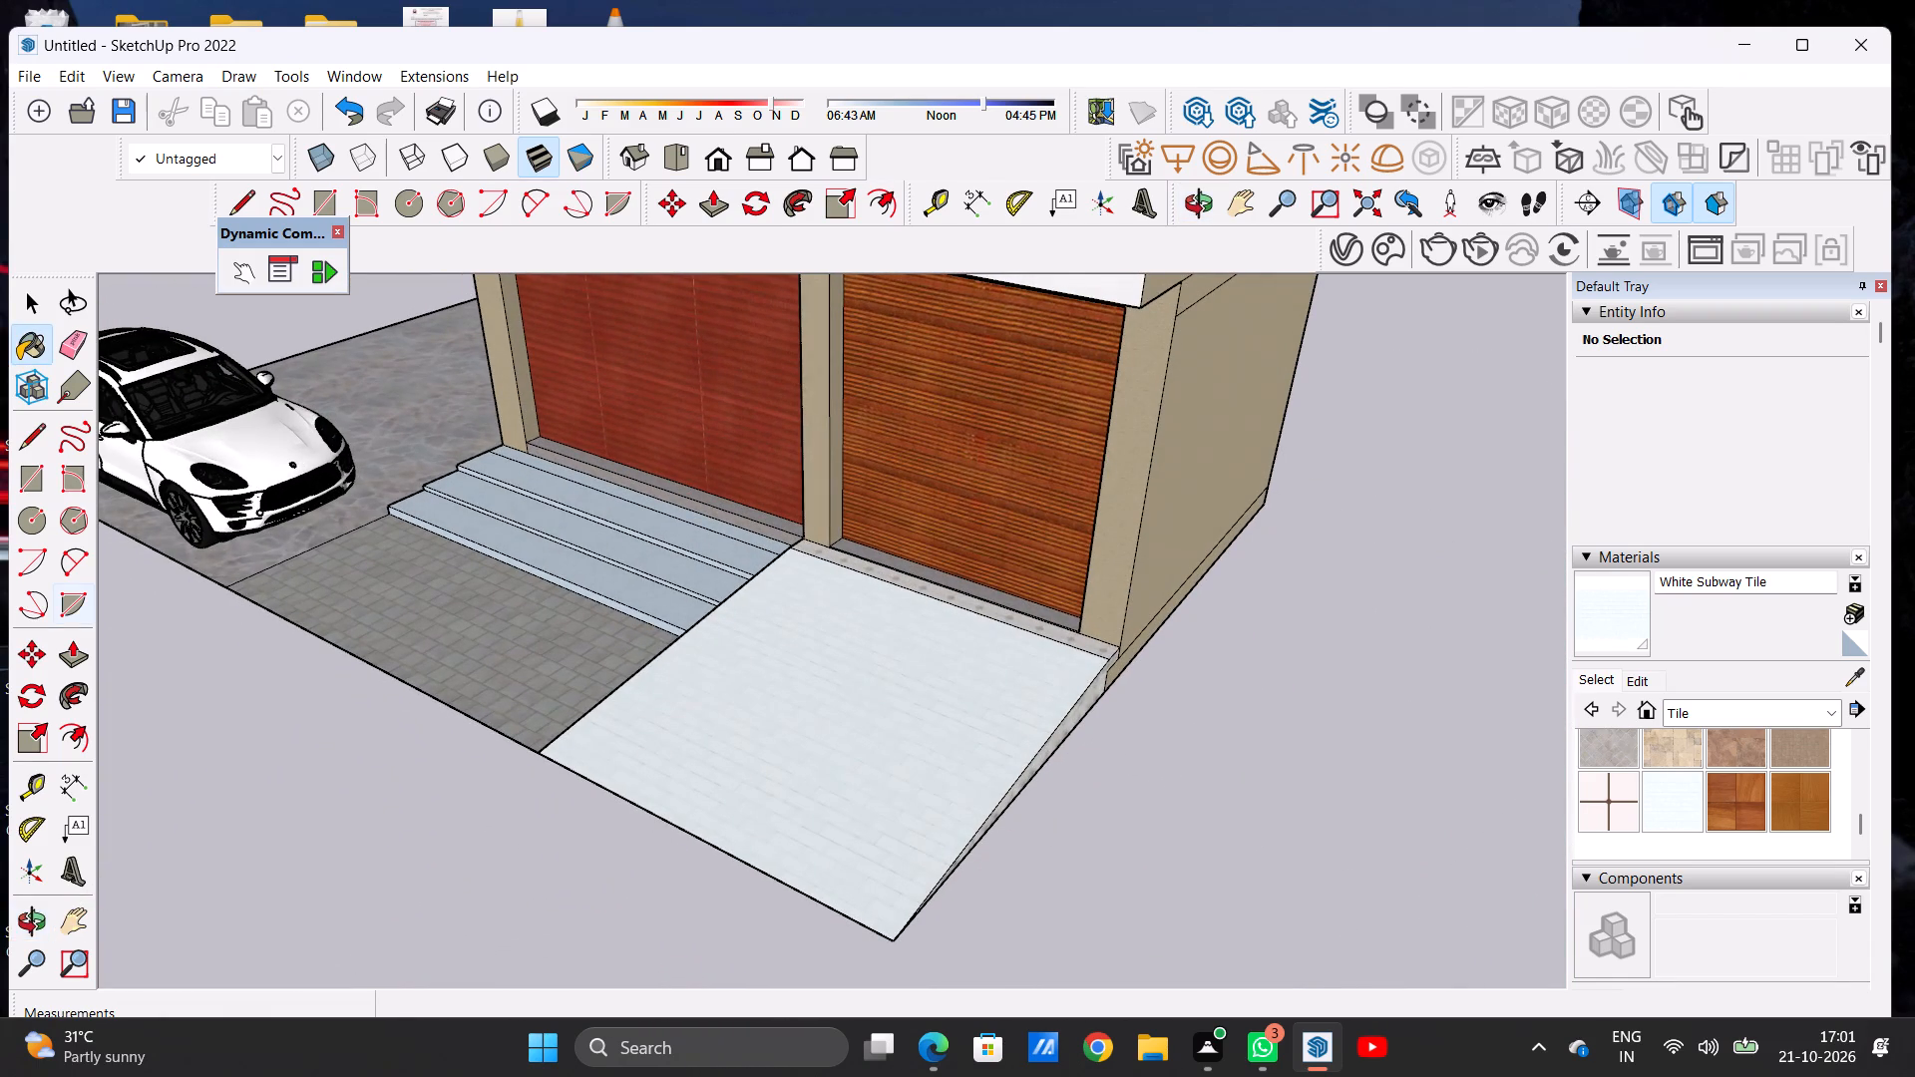
scroll(1041, 744, "up", 1)
scroll(1047, 740, "down", 1)
scroll(1047, 740, "up", 13)
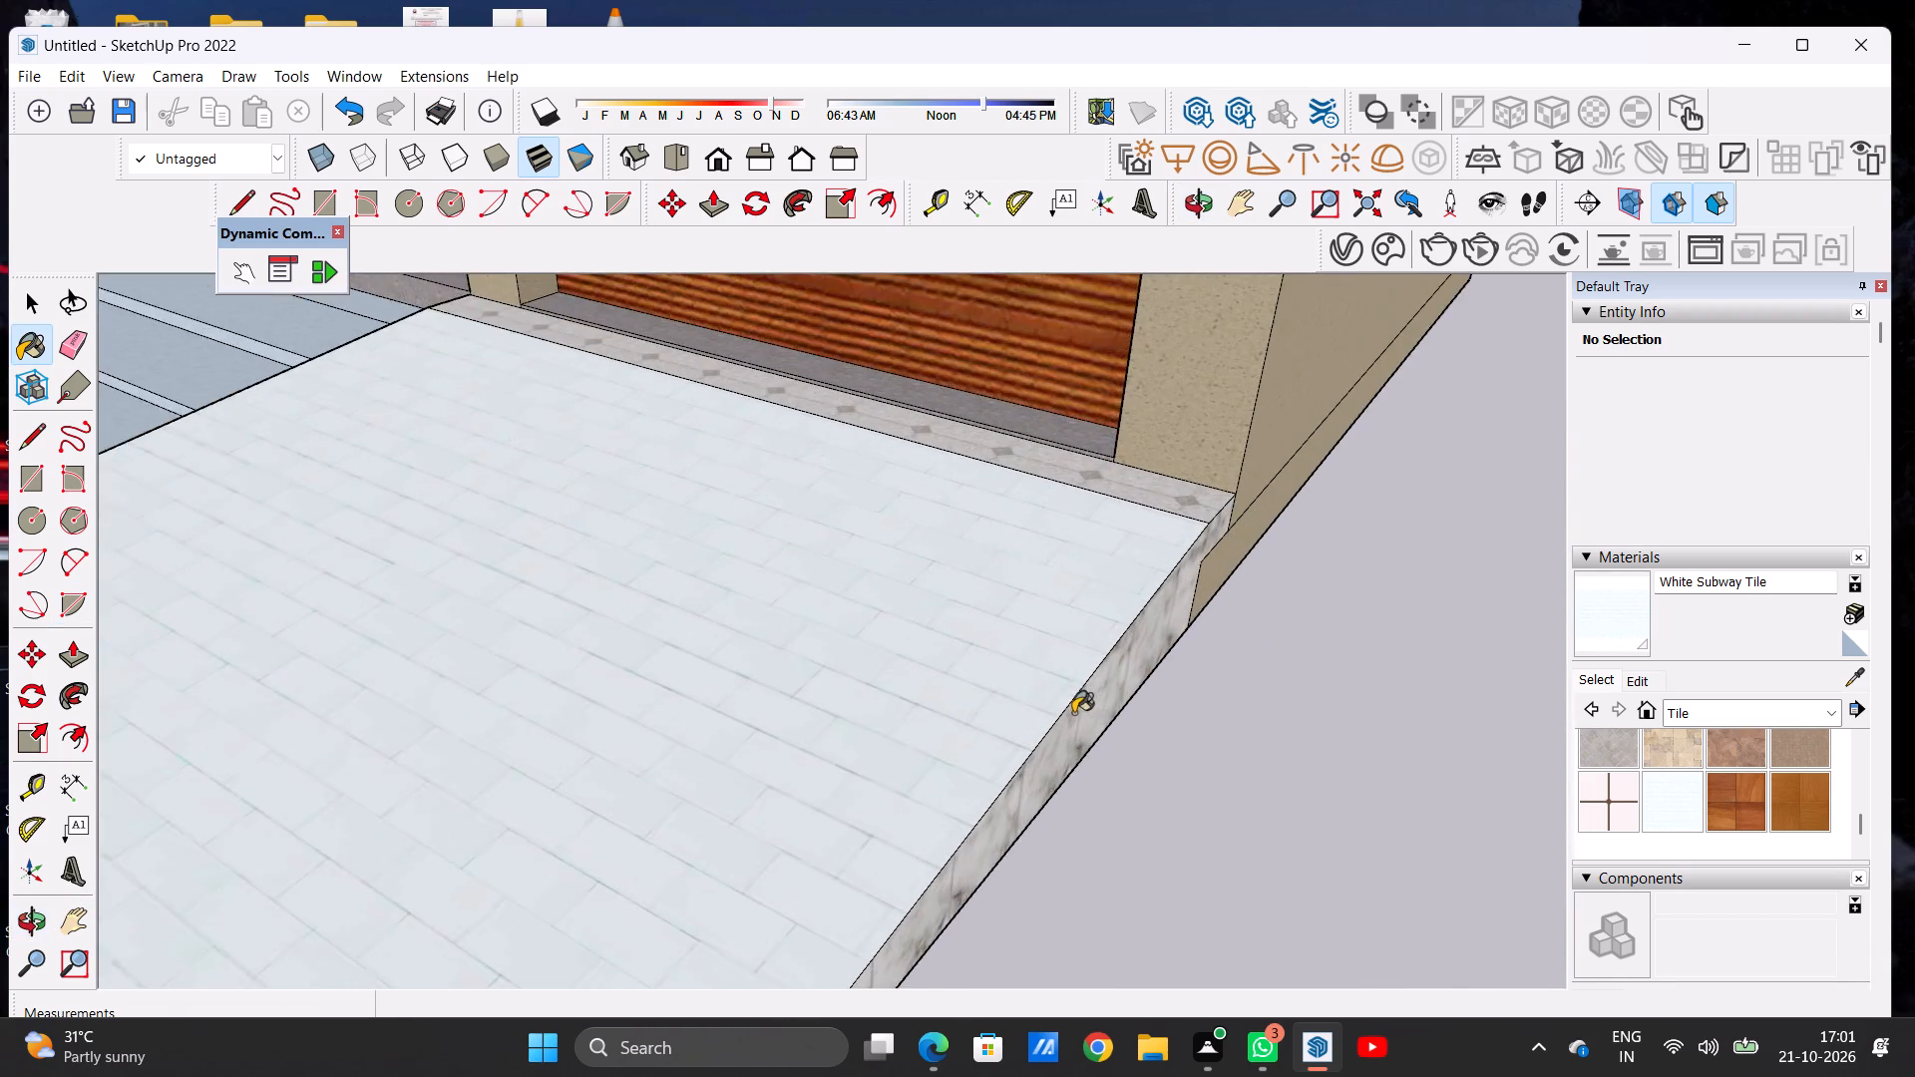
scroll(1073, 713, "up", 7)
left_click(1093, 693)
scroll(882, 619, "down", 14)
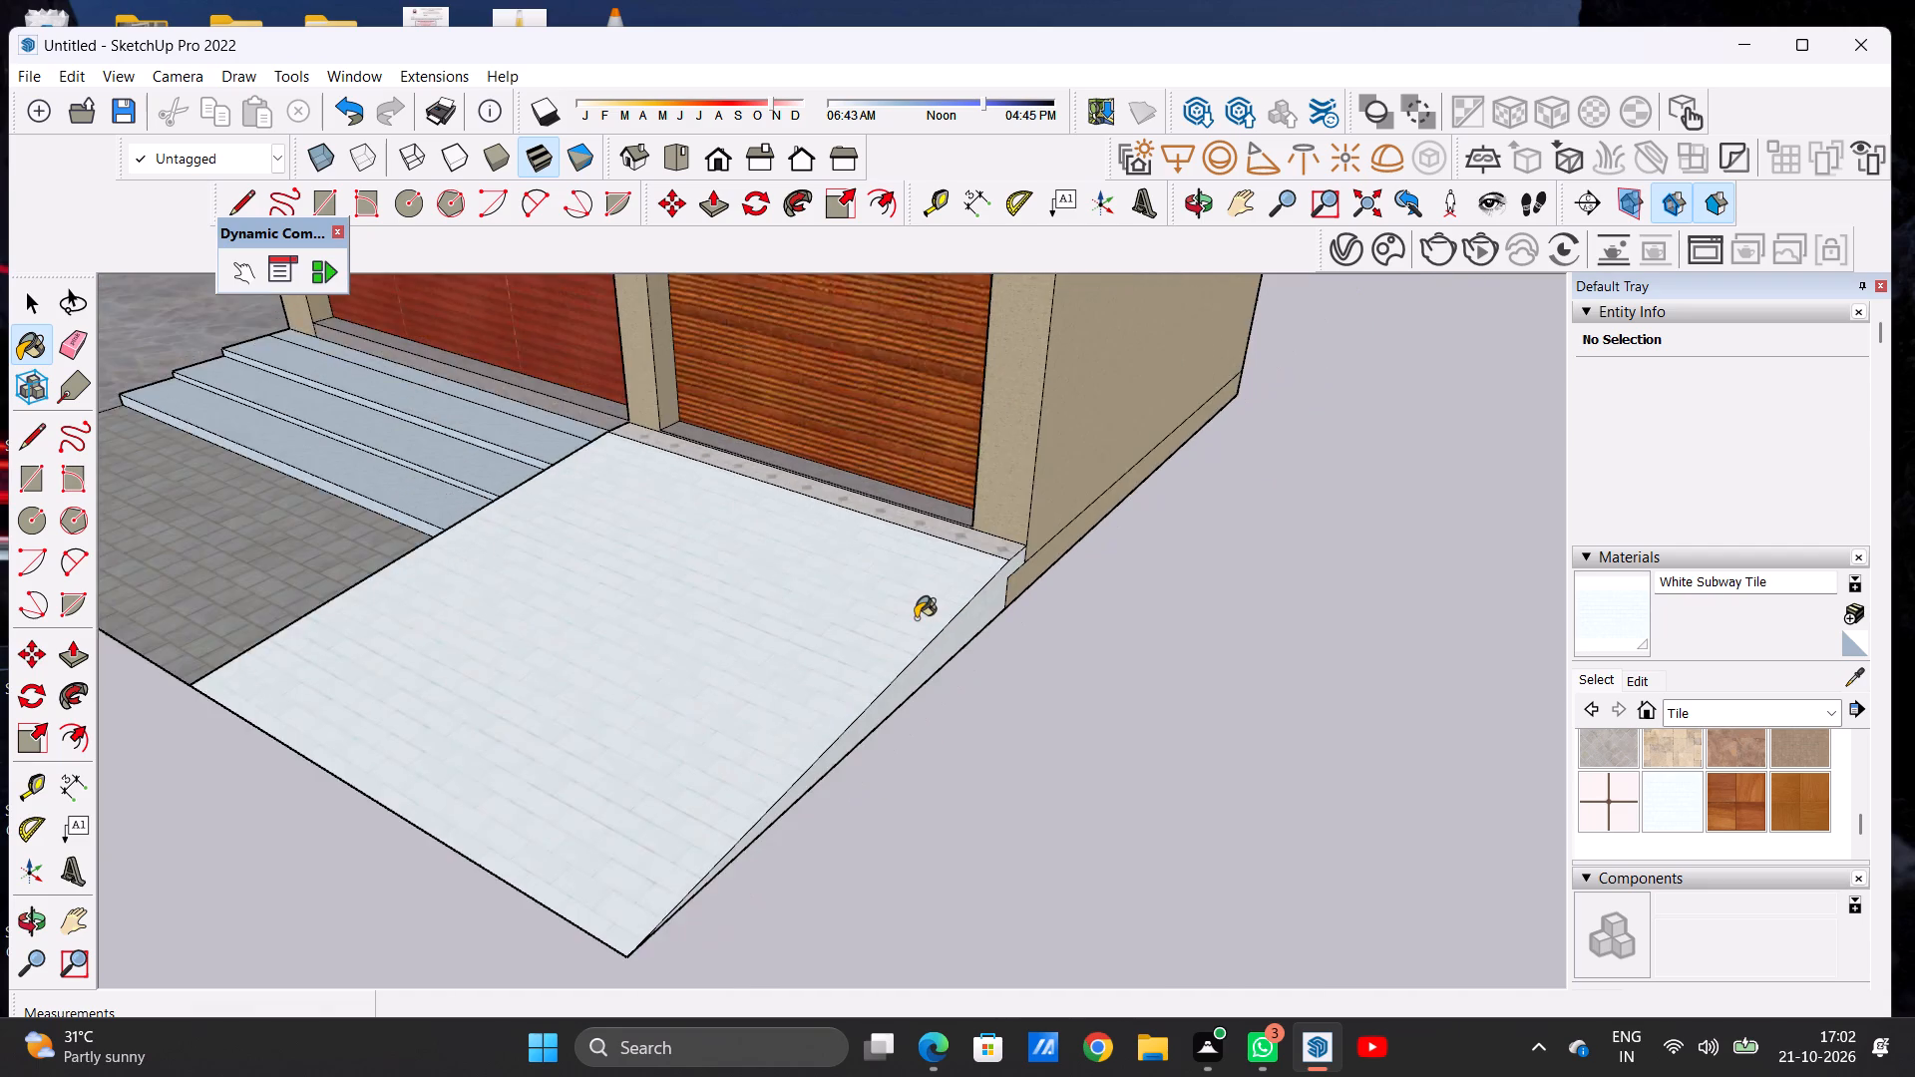
Examine the ramp's white tiling up close beside the steps and from above.
scroll(916, 618, "down", 9)
middle_click_drag(547, 656, 978, 673)
scroll(786, 678, "up", 6)
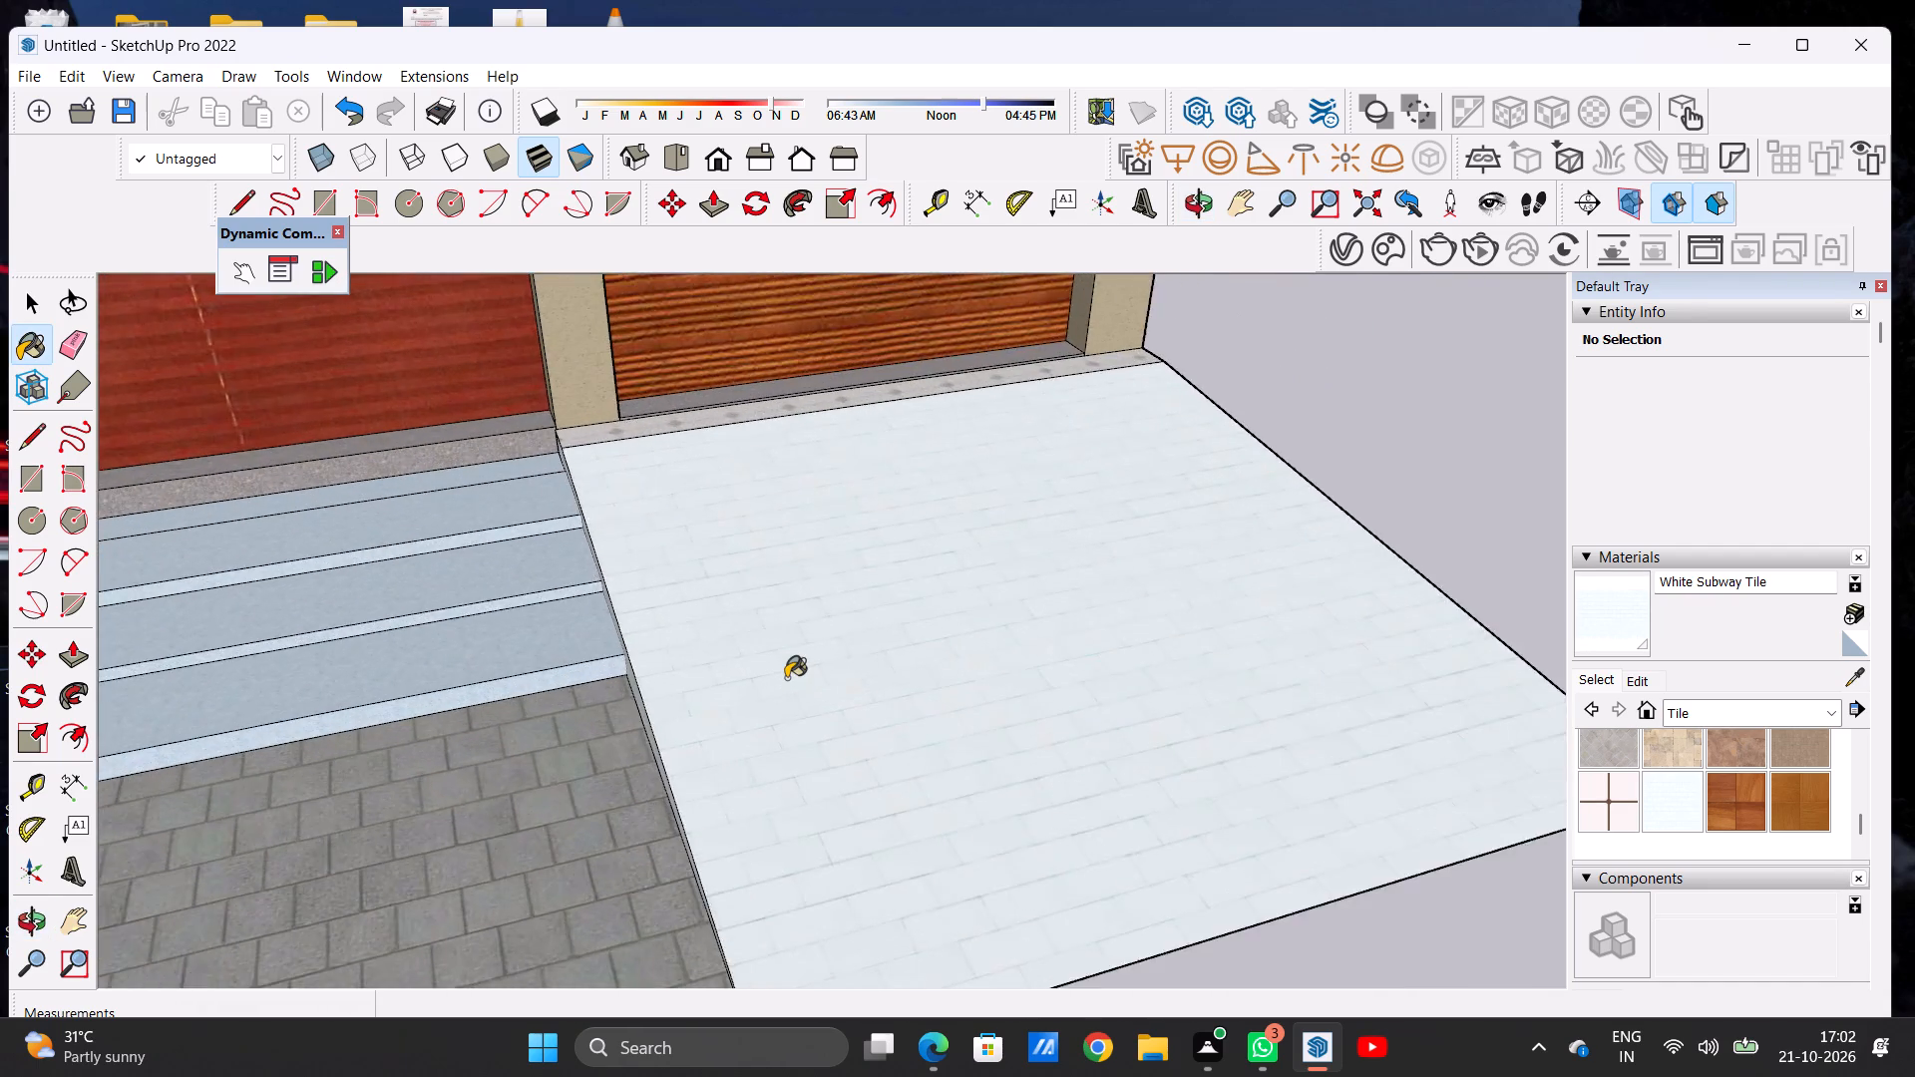
scroll(786, 678, "up", 18)
scroll(658, 623, "down", 16)
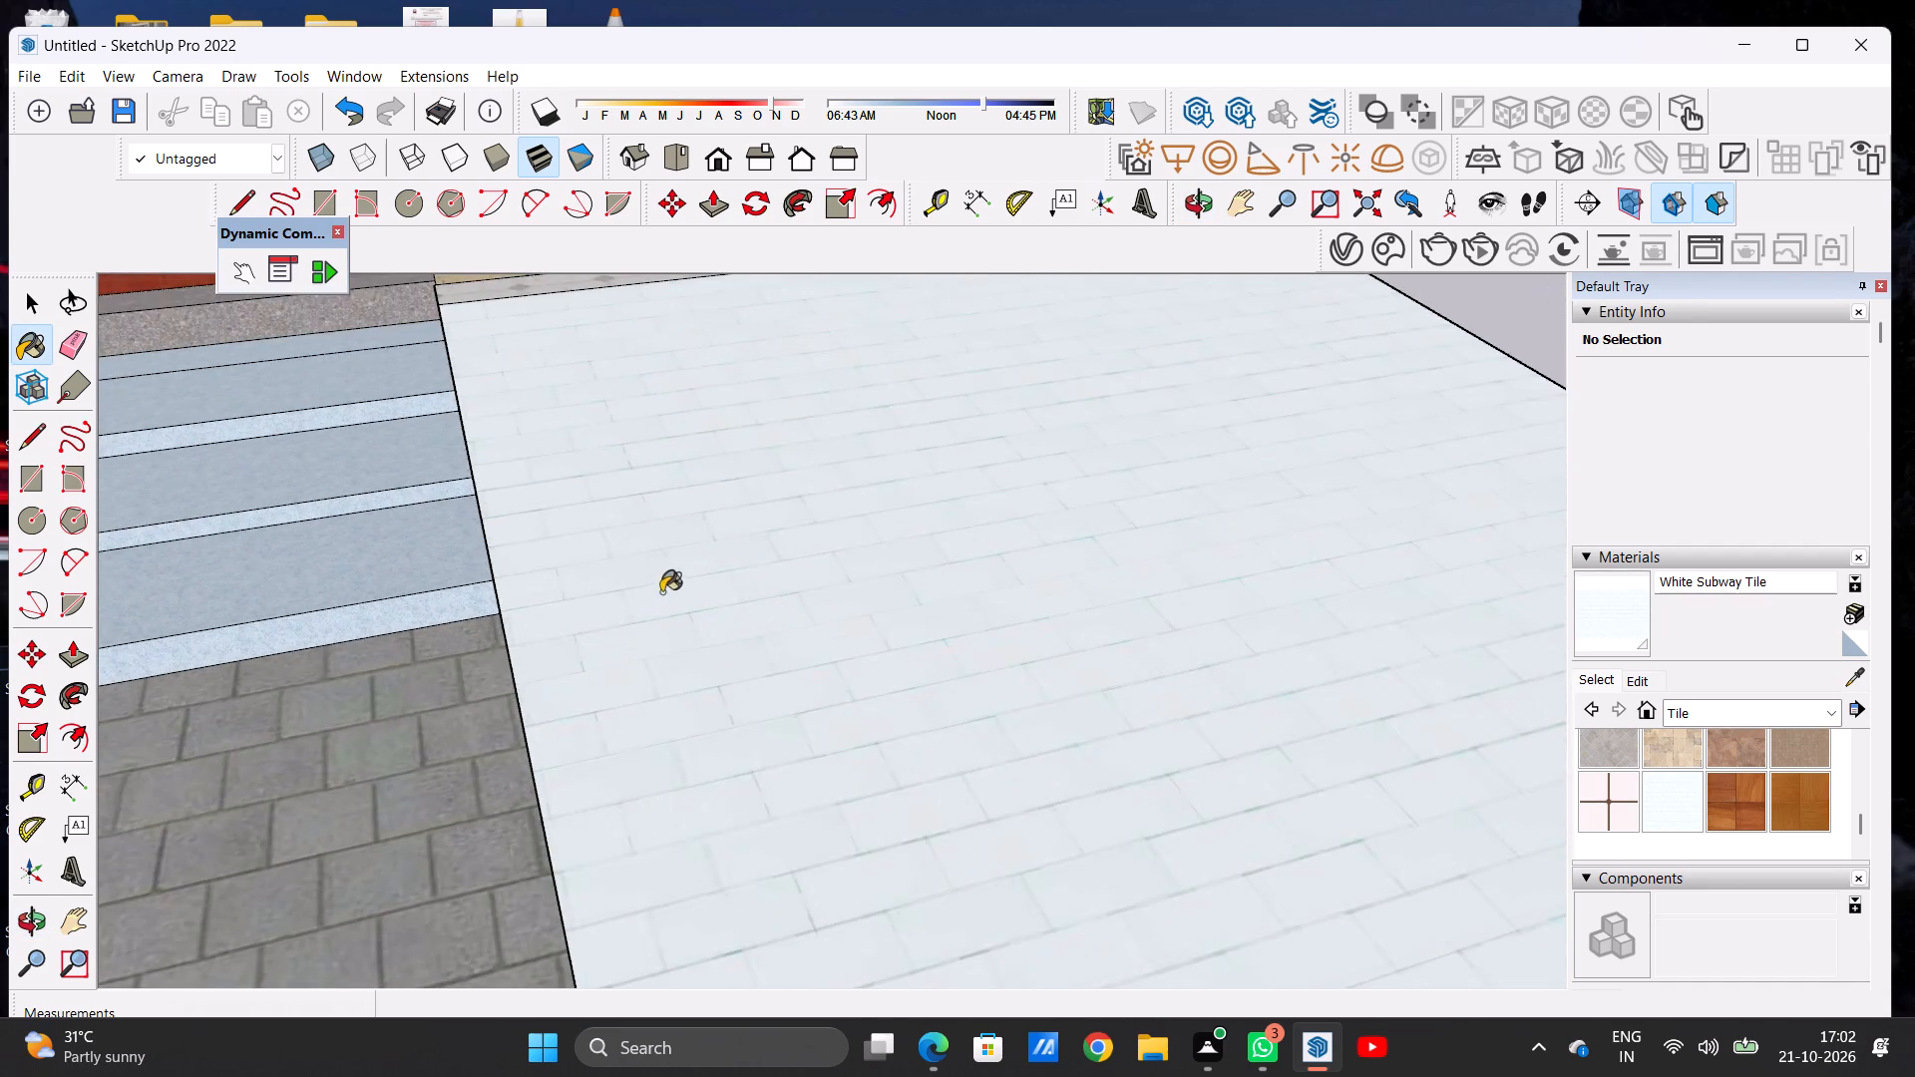
scroll(661, 592, "down", 10)
middle_click_drag(846, 594, 725, 670)
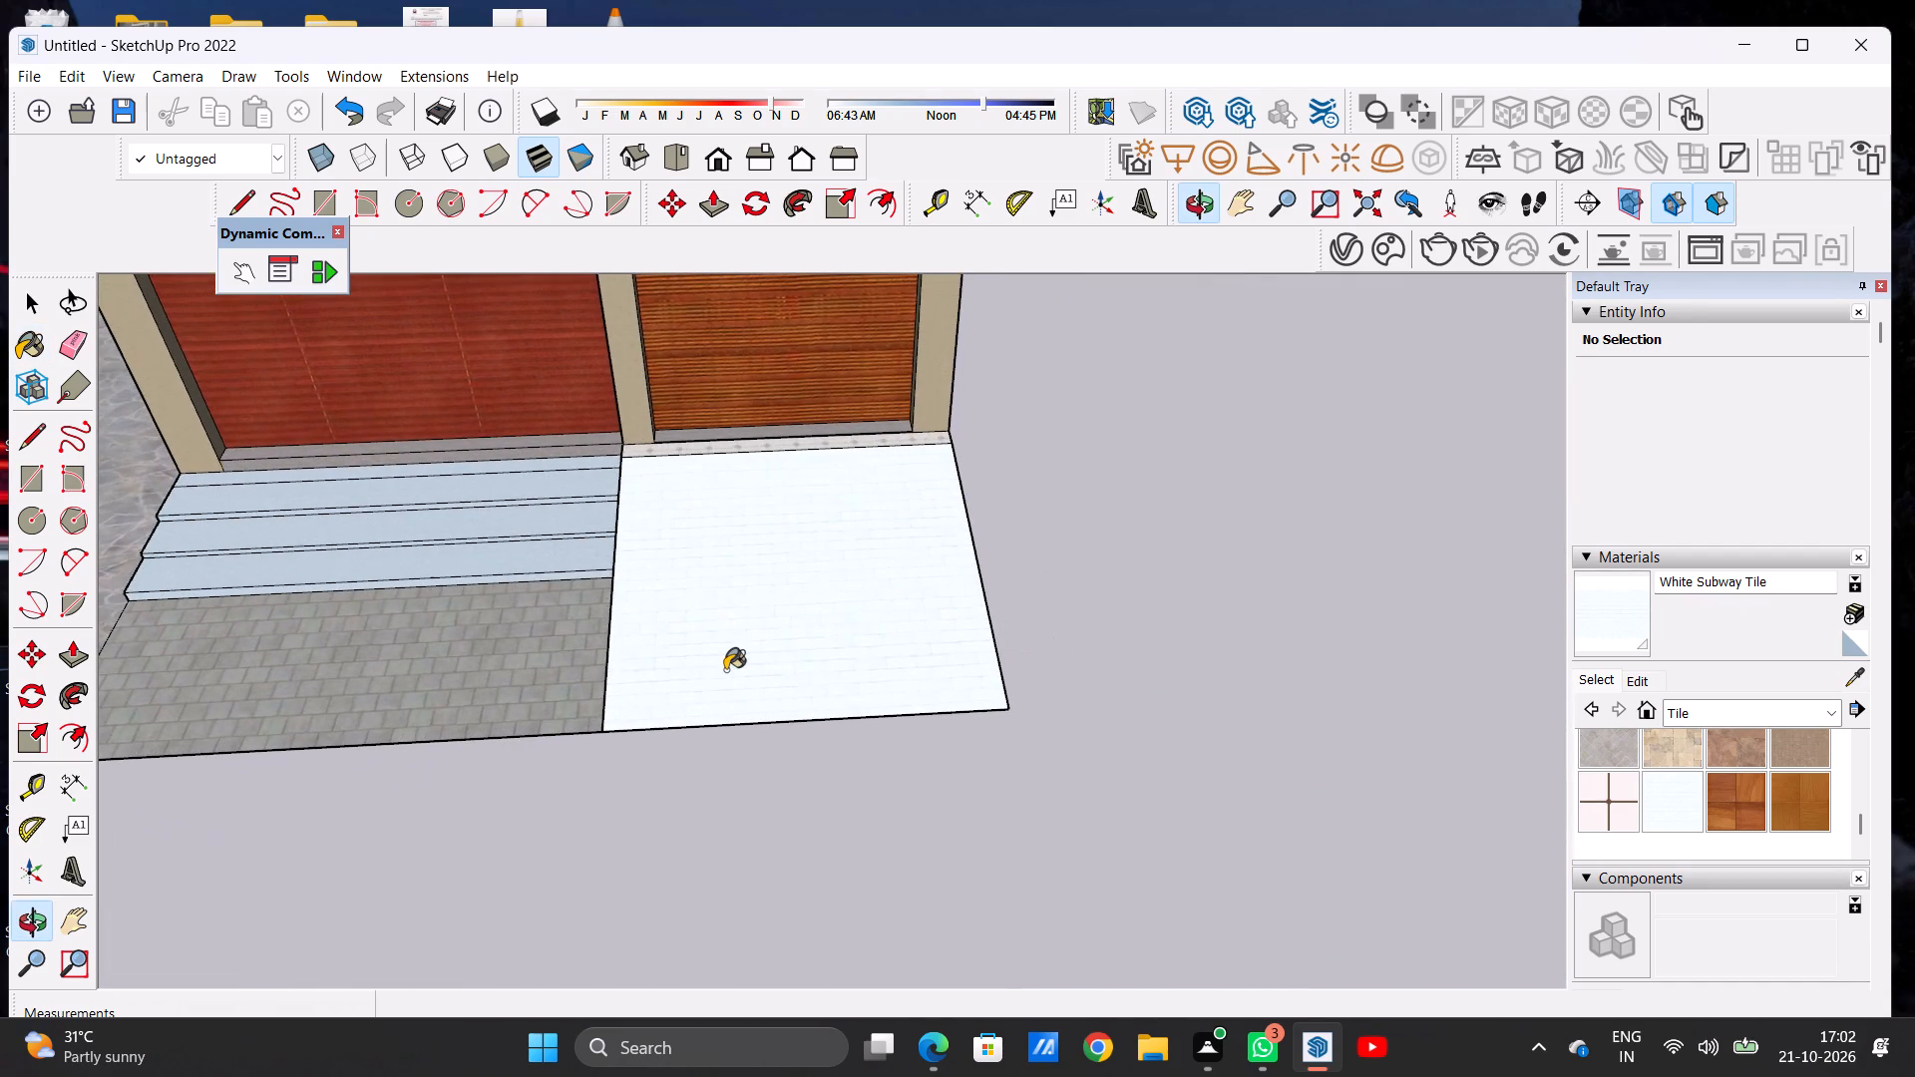
key("space")
Review the complete front of the house with the ramp, steps and parked car, from above and near ground level.
scroll(724, 648, "down", 14)
middle_click_drag(797, 695, 769, 549)
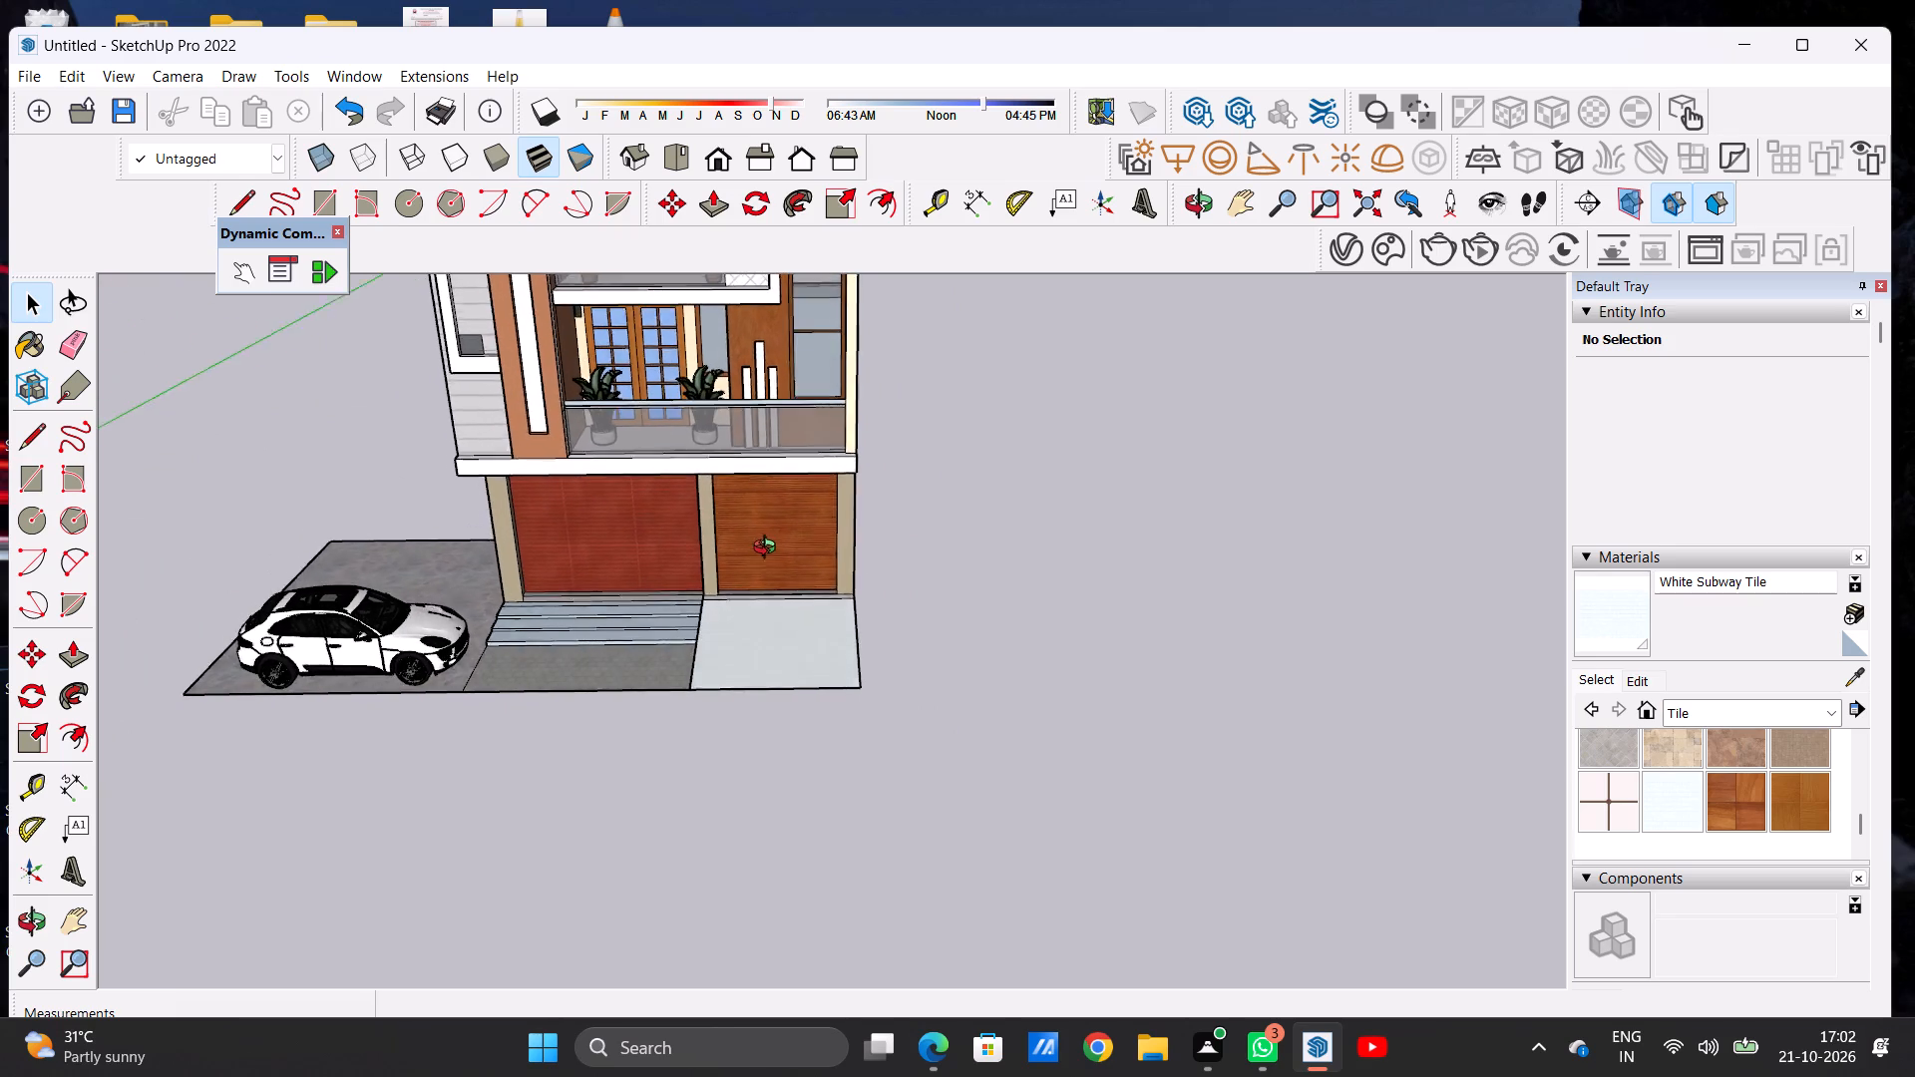
middle_click_drag(769, 549, 769, 546)
scroll(744, 673, "down", 11)
scroll(742, 442, "up", 3)
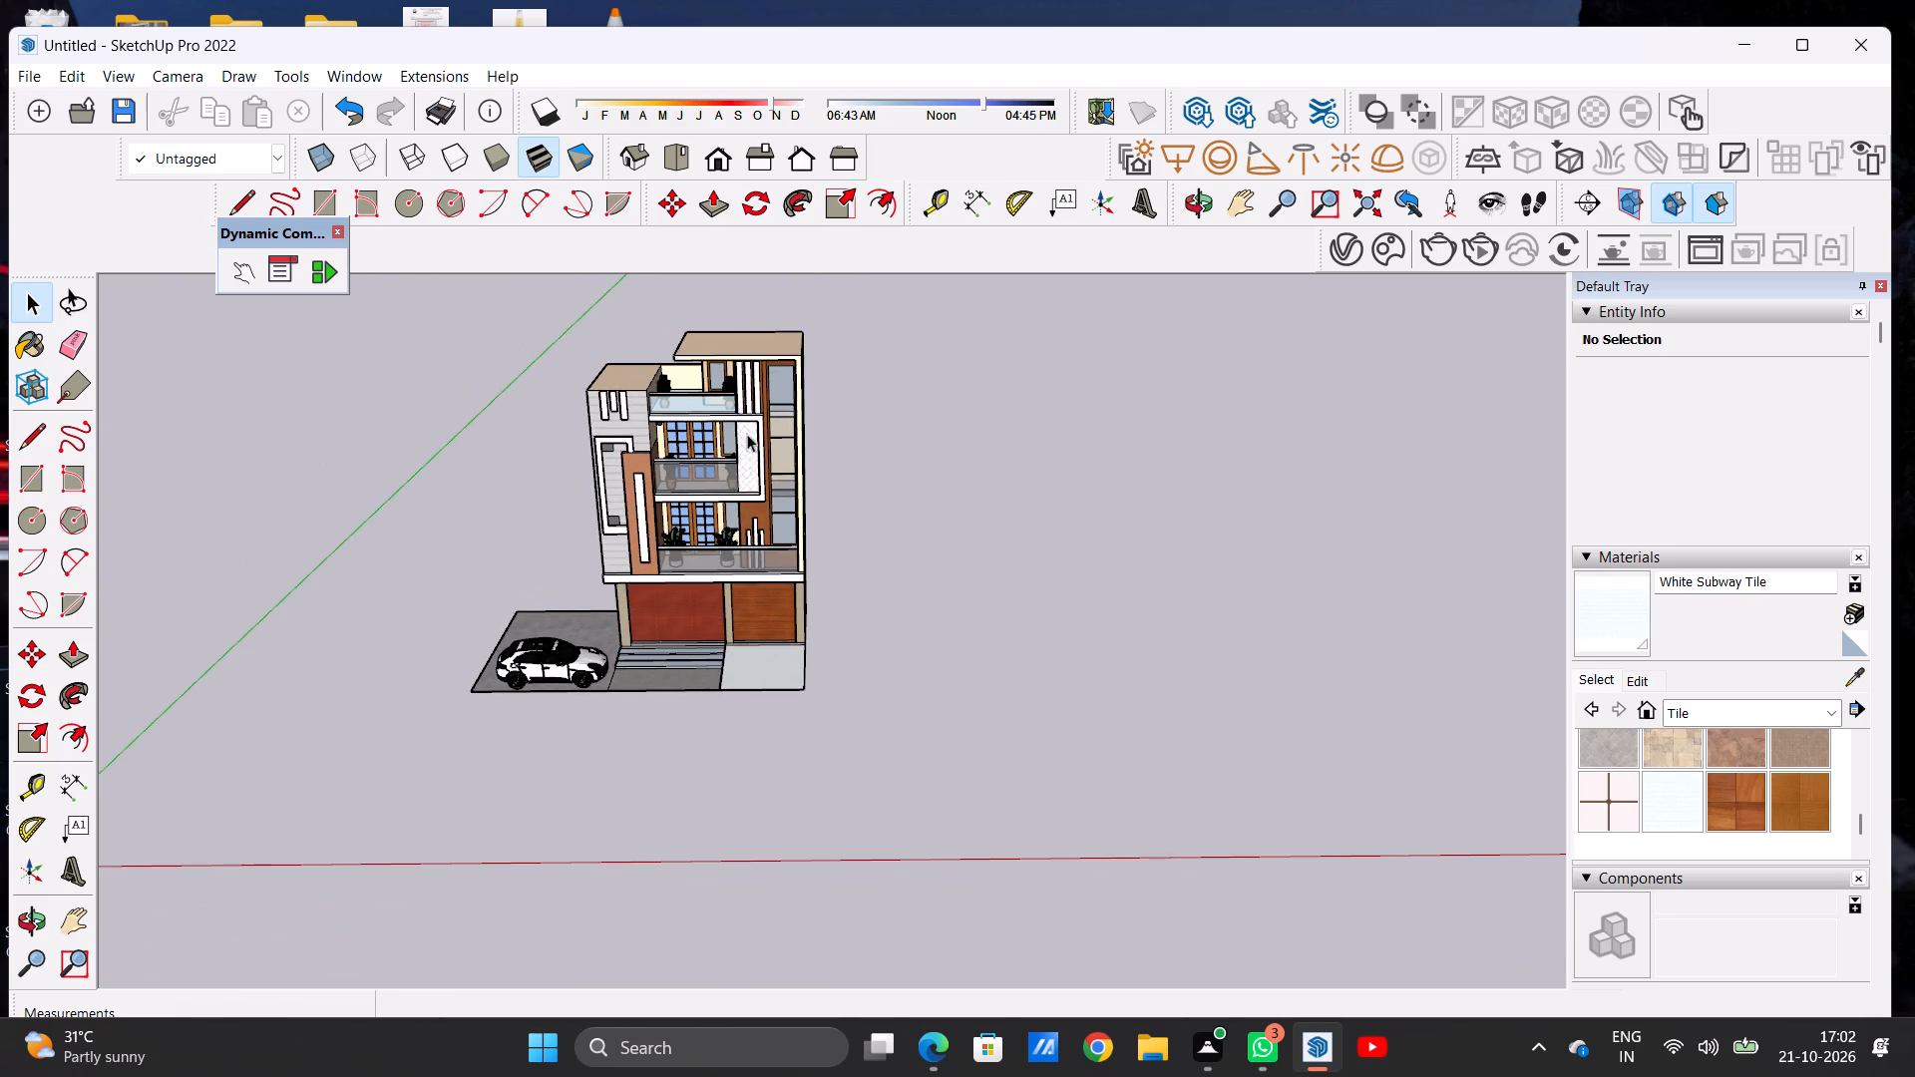
scroll(747, 434, "up", 2)
middle_click_drag(801, 494, 773, 376)
scroll(763, 370, "up", 2)
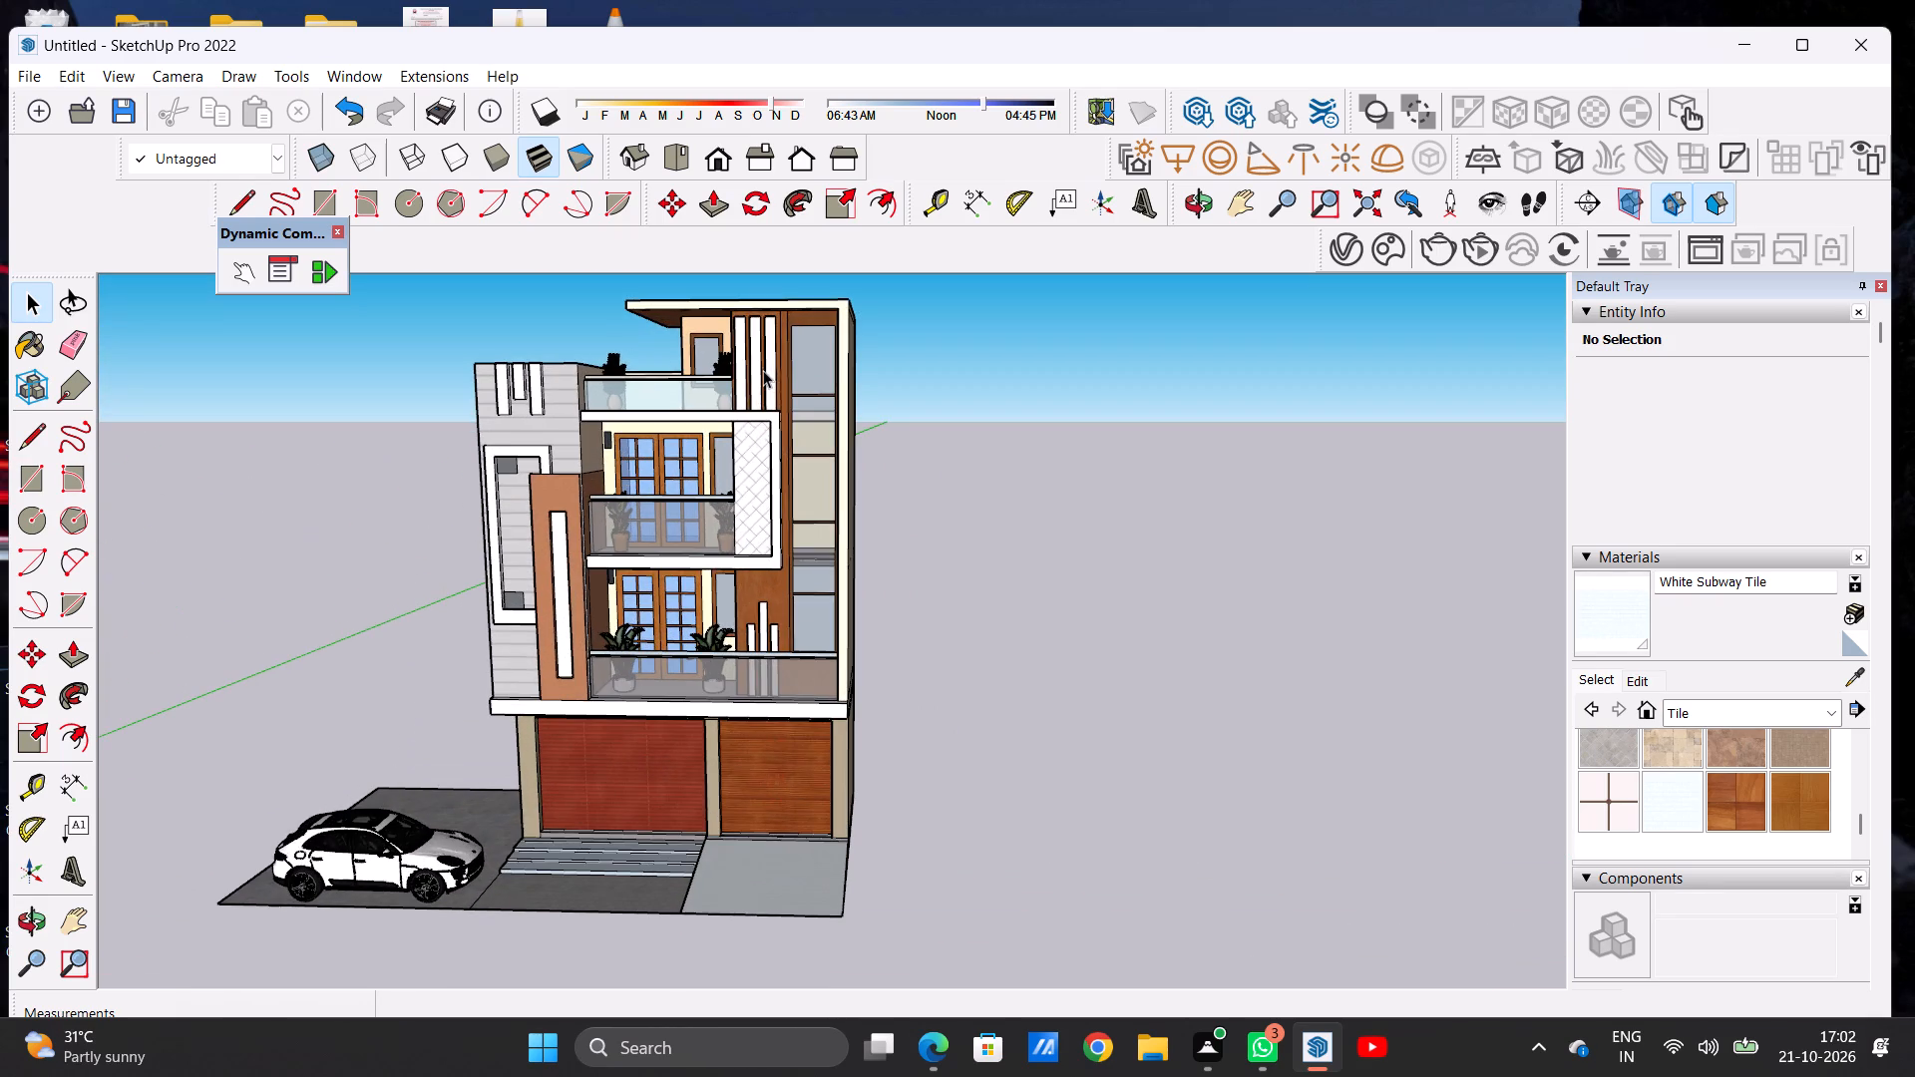
scroll(776, 550, "down", 2)
scroll(770, 419, "up", 2)
scroll(770, 412, "down", 2)
scroll(775, 323, "up", 1)
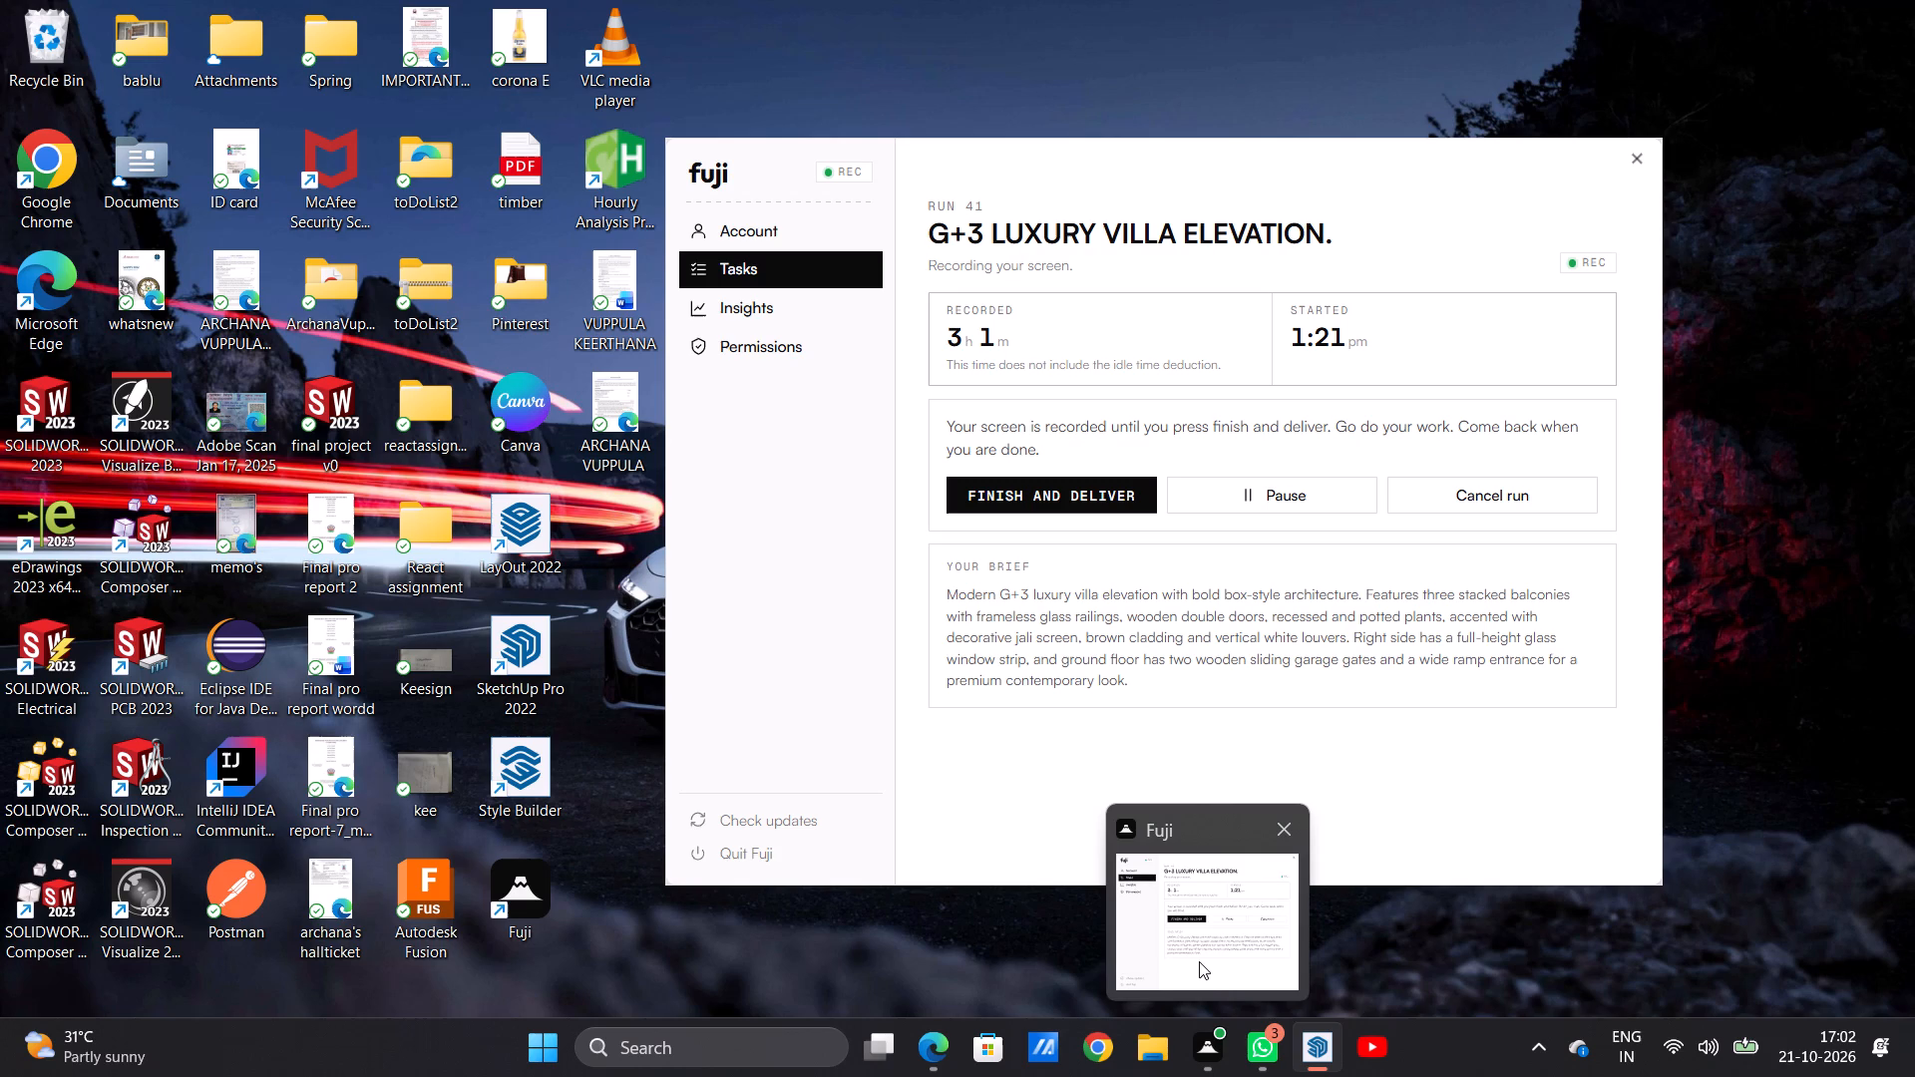
Return to SketchUp and save the model in the Documents folder as AKHIL.
left_click(1296, 953)
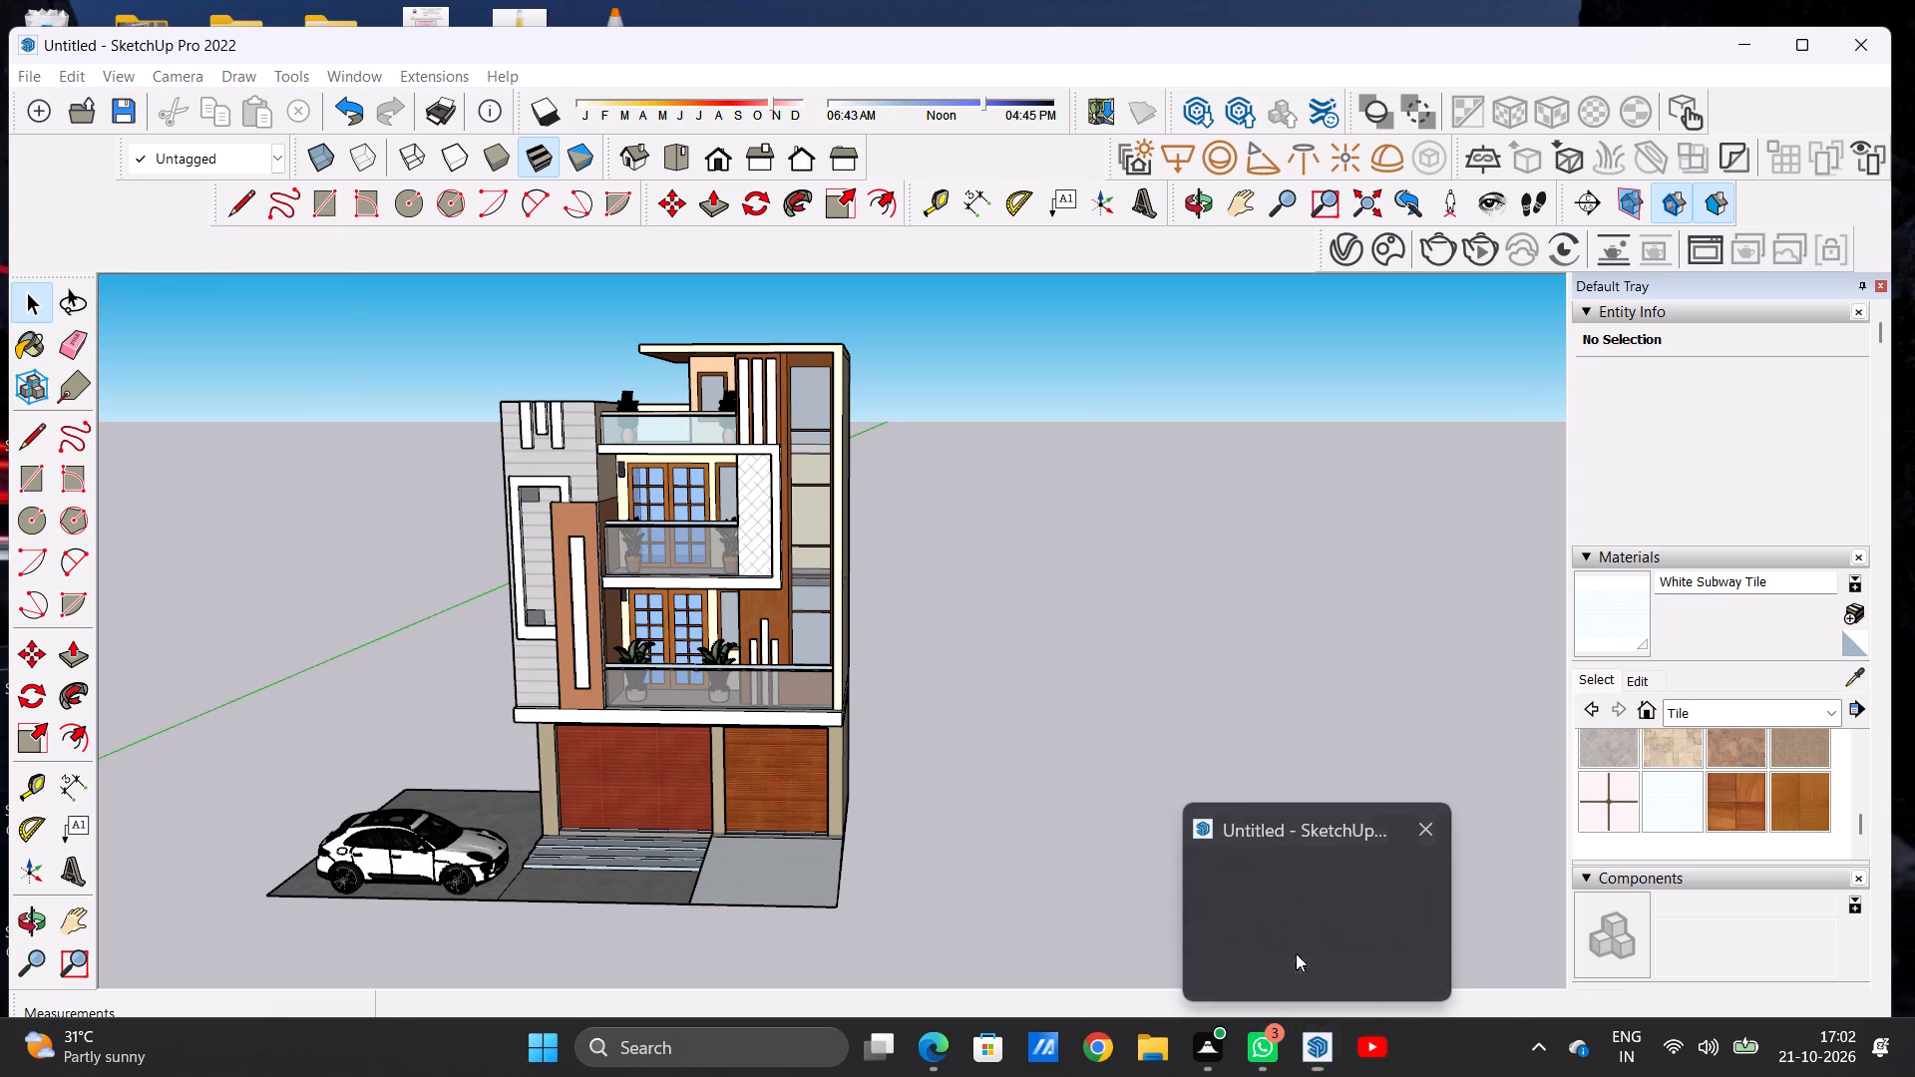
key("ctrl+s")
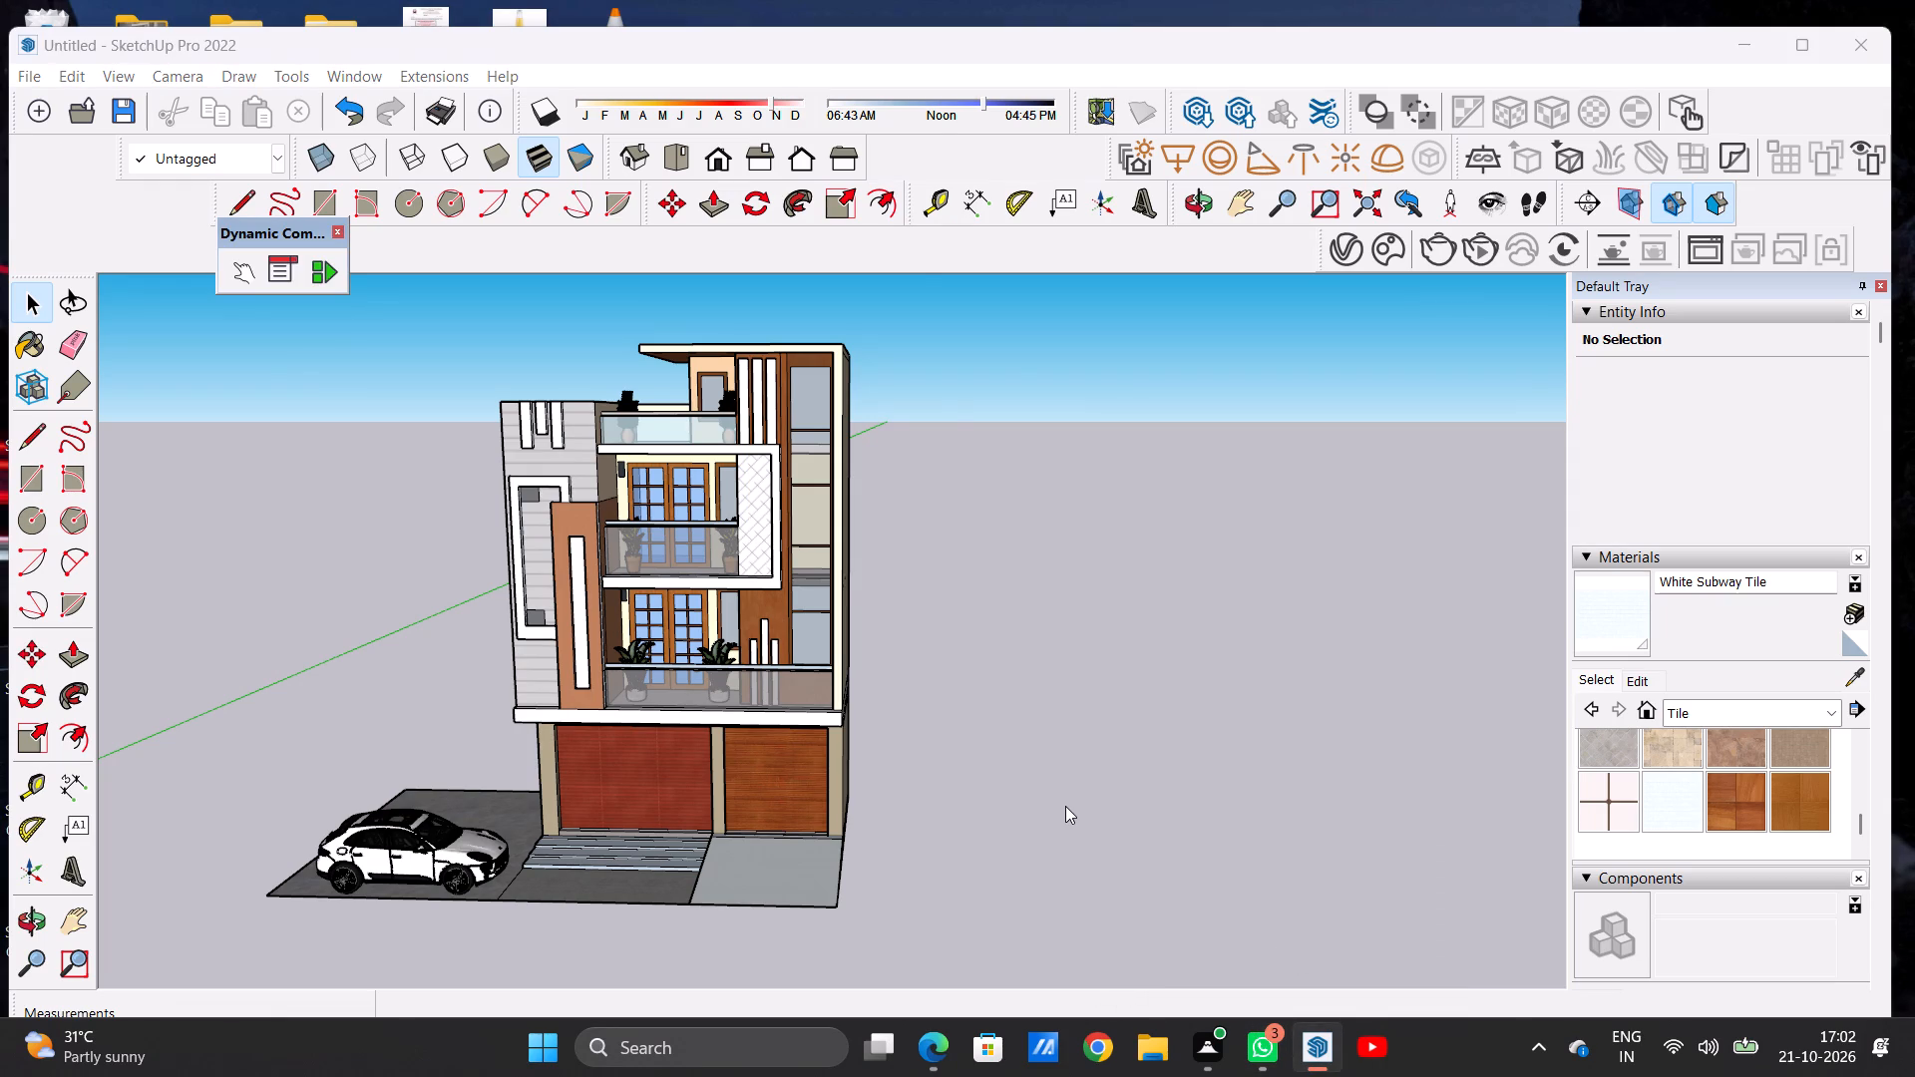
key("BackSpace")
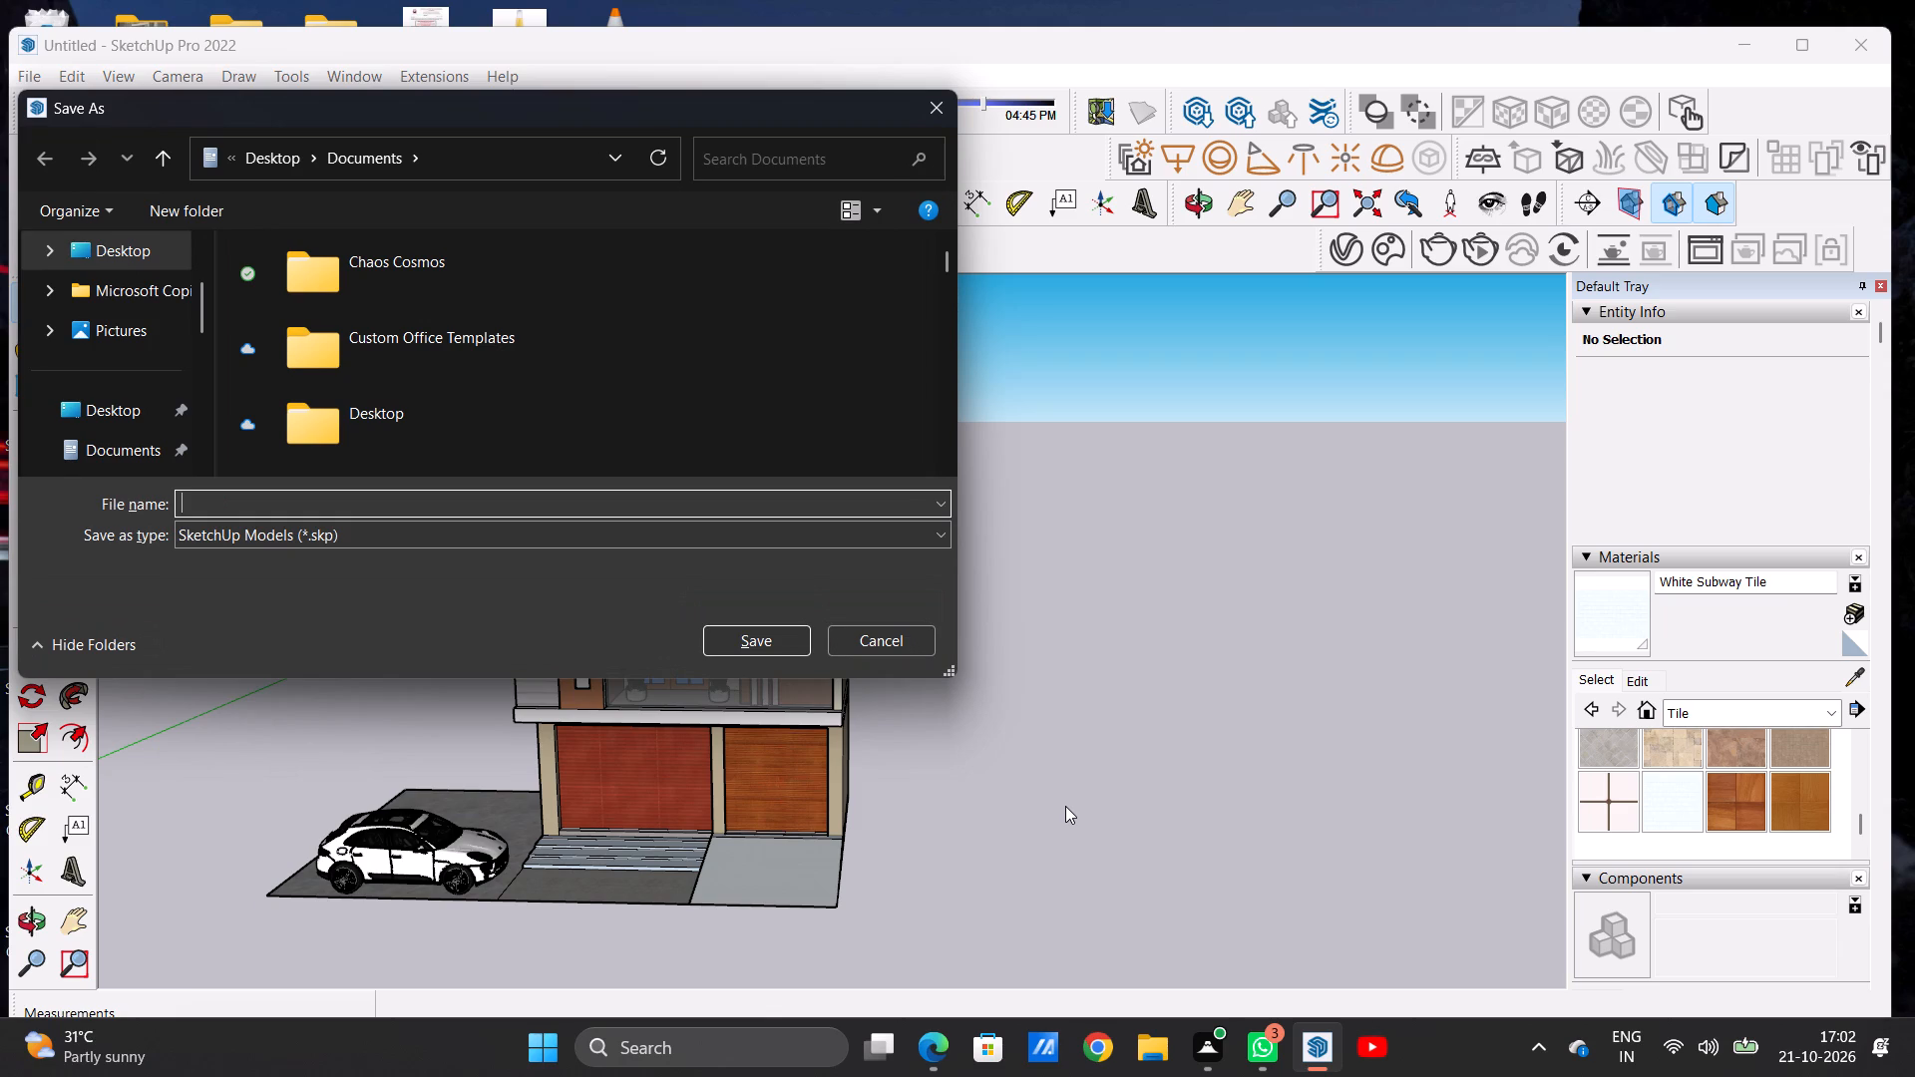
type("ah")
key("BackSpace")
key("BackSpace")
key("BackSpace")
key("BackSpace")
type("AKHIL")
key("space")
left_click(771, 645)
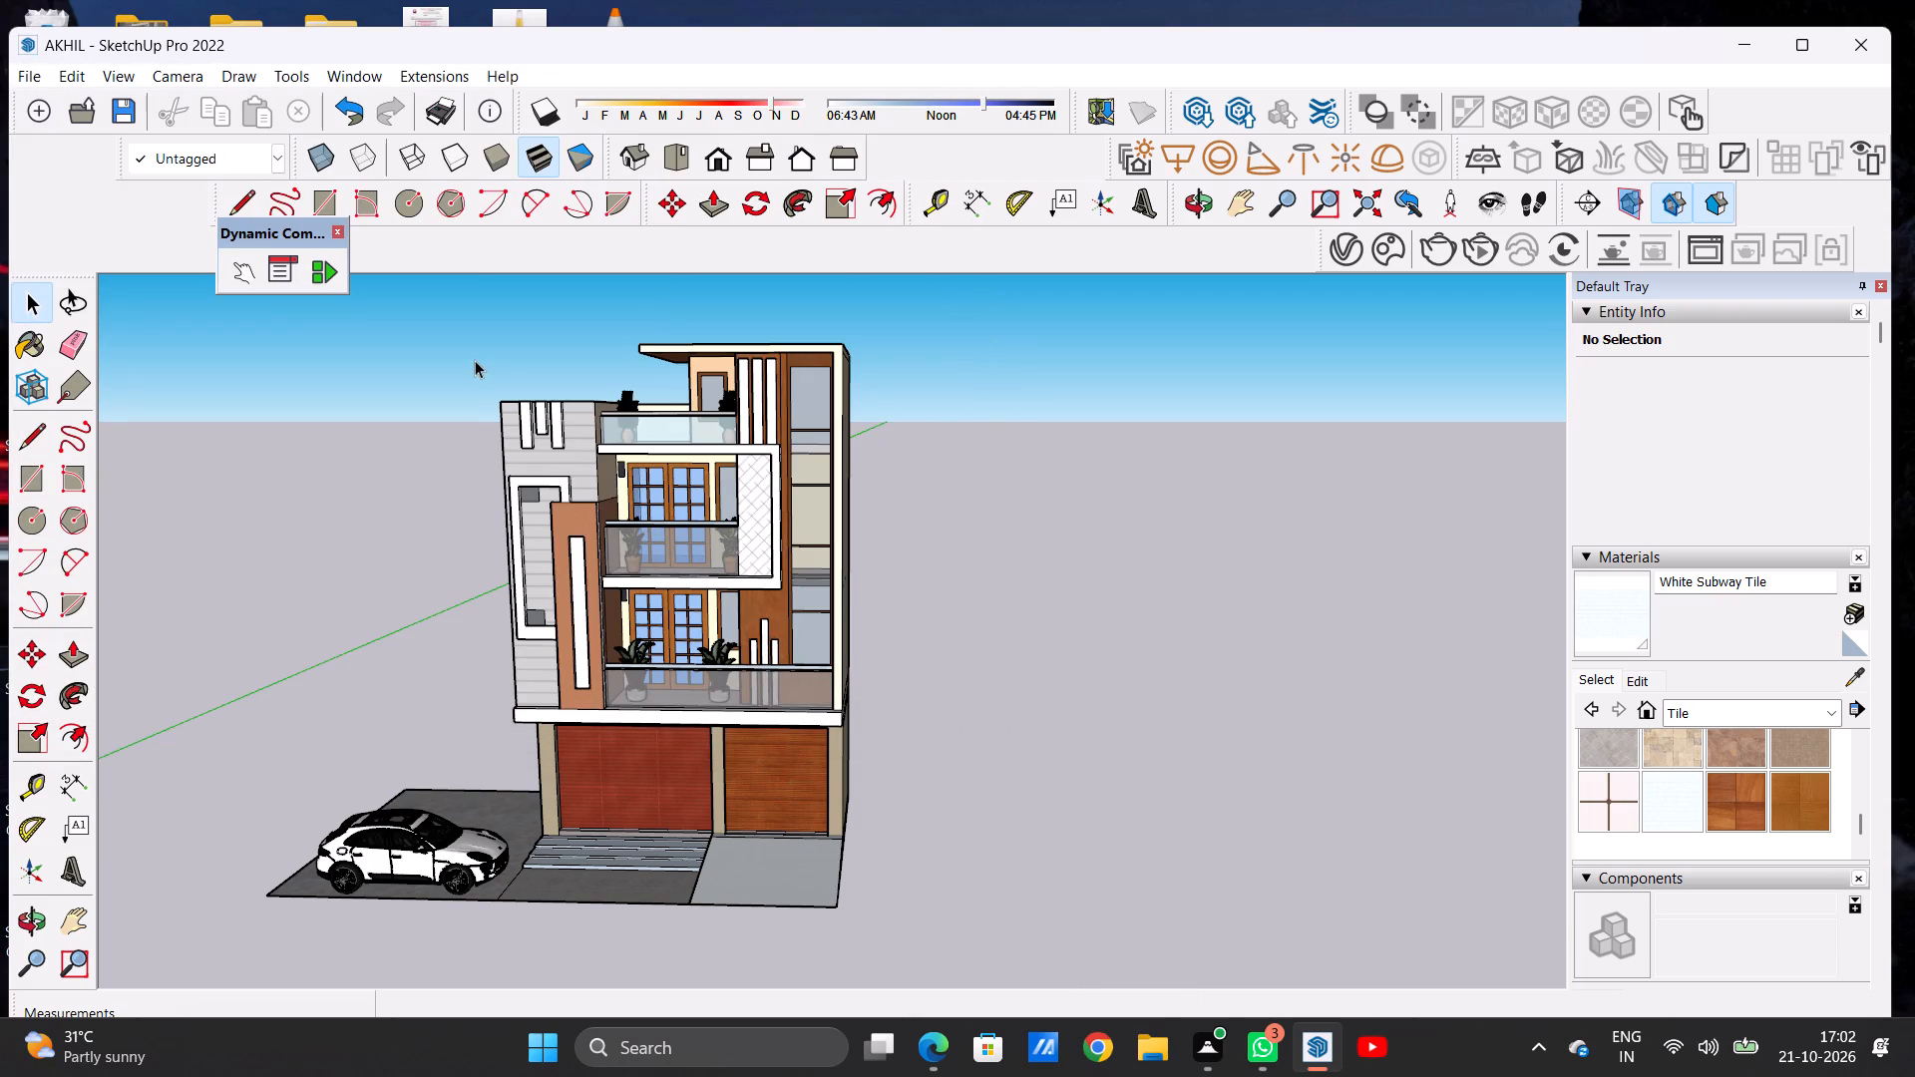
Export the current view as a 2D JPEG image named AKHIL PDF to the Downloads folder.
left_click(42, 76)
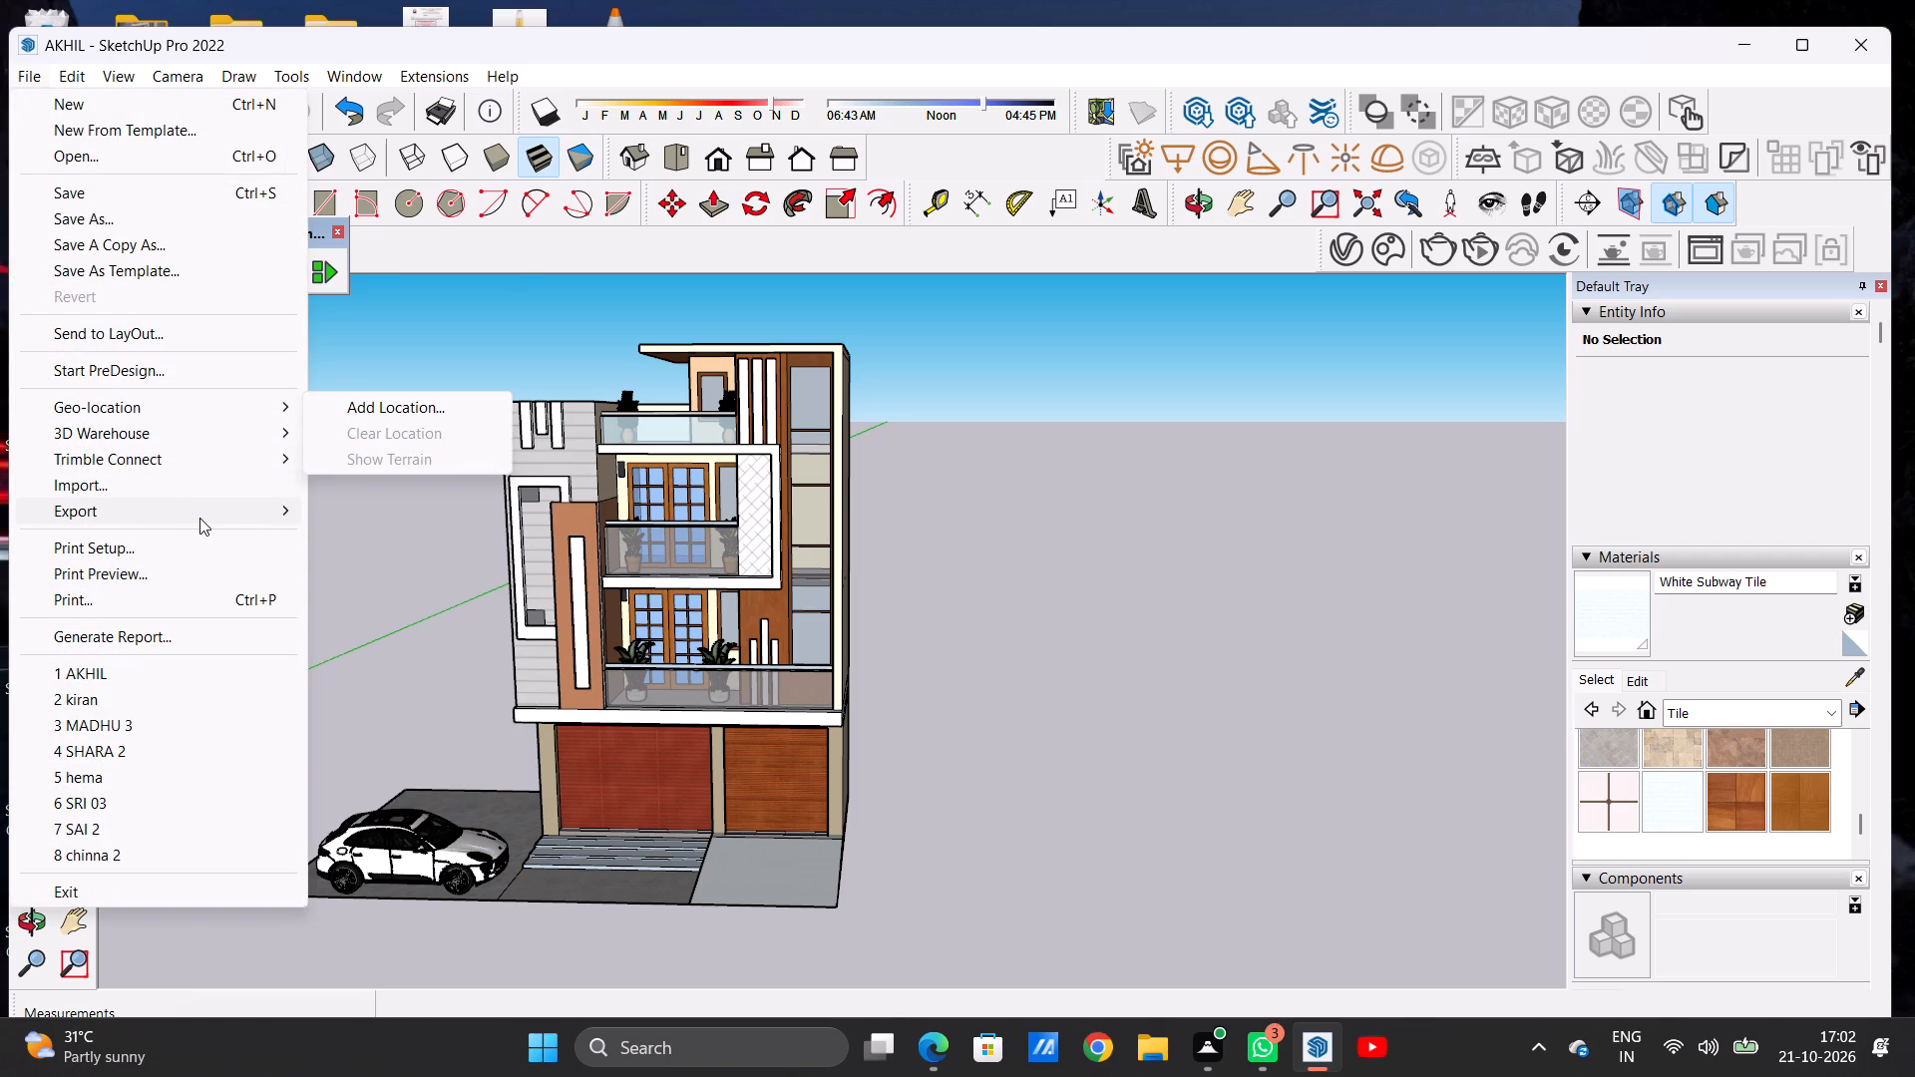
left_click(342, 530)
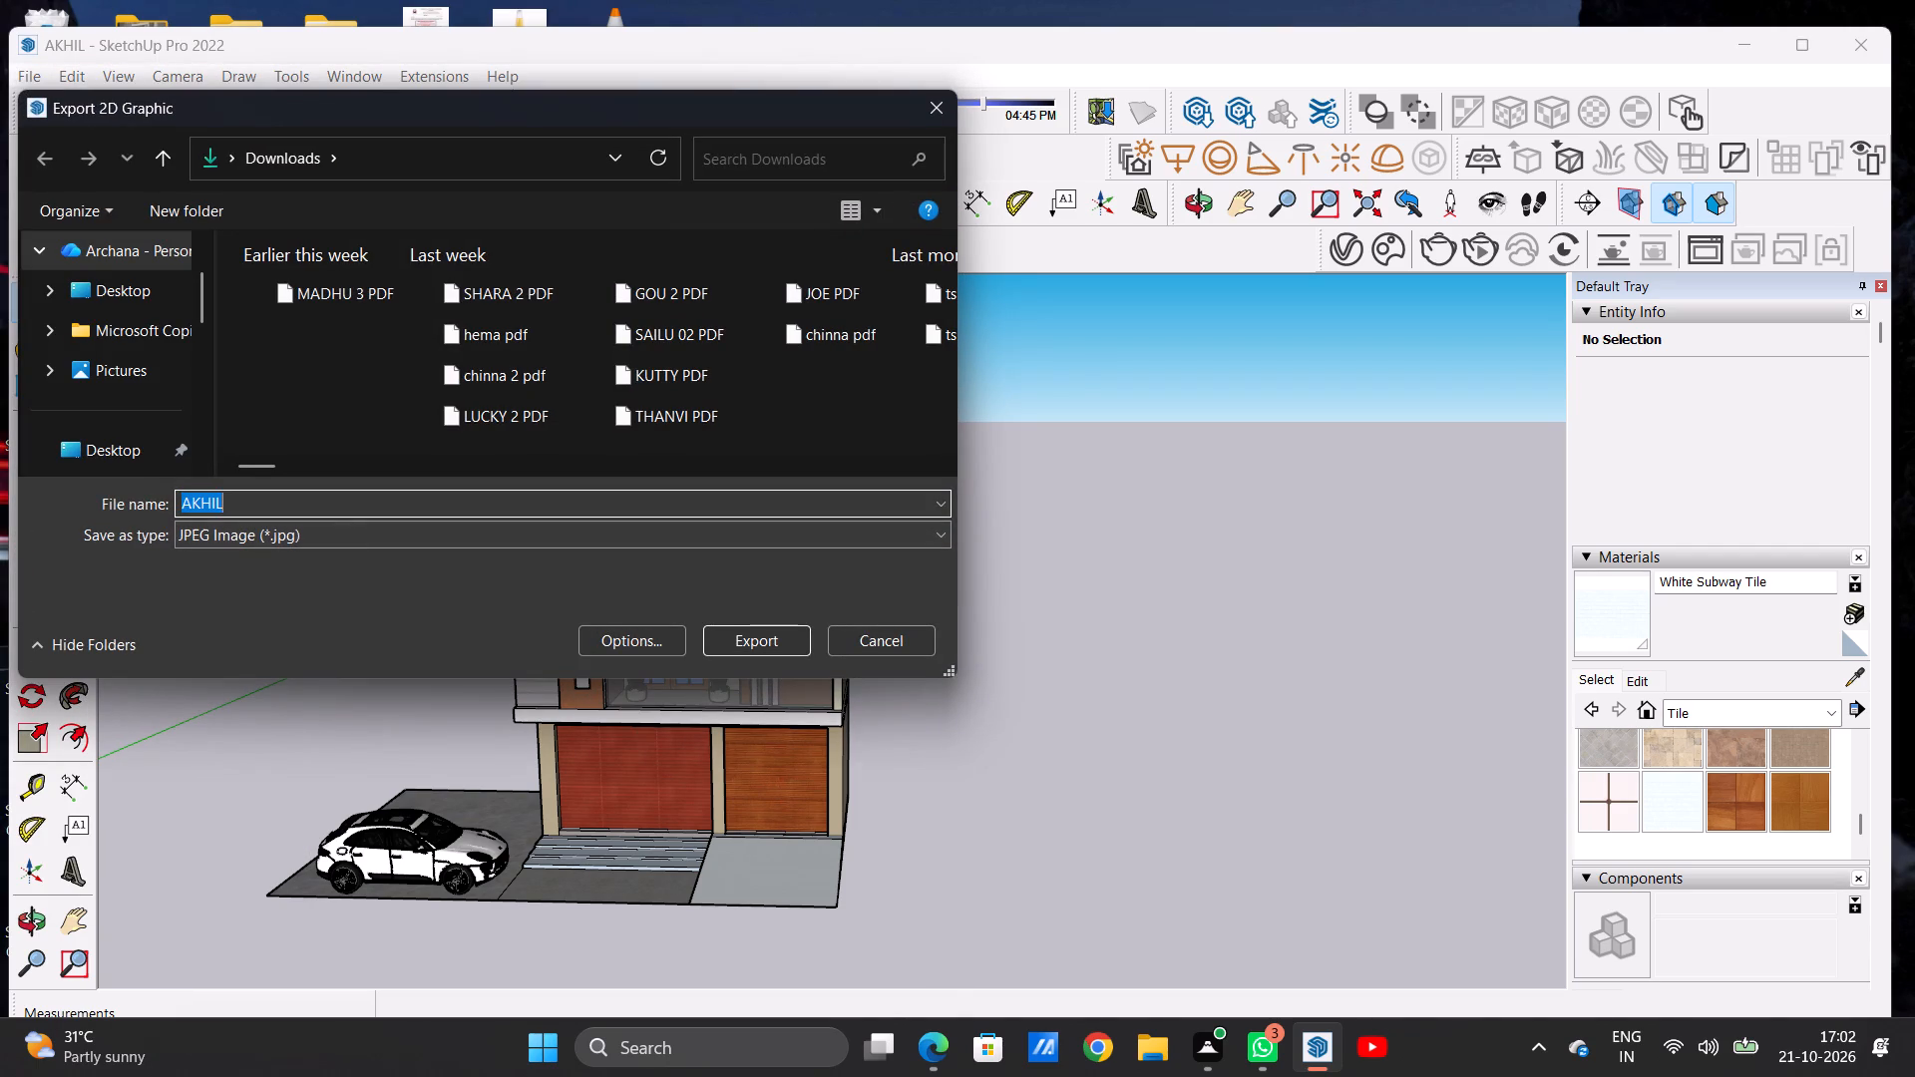
left_click(352, 502)
key("space")
type("PDF")
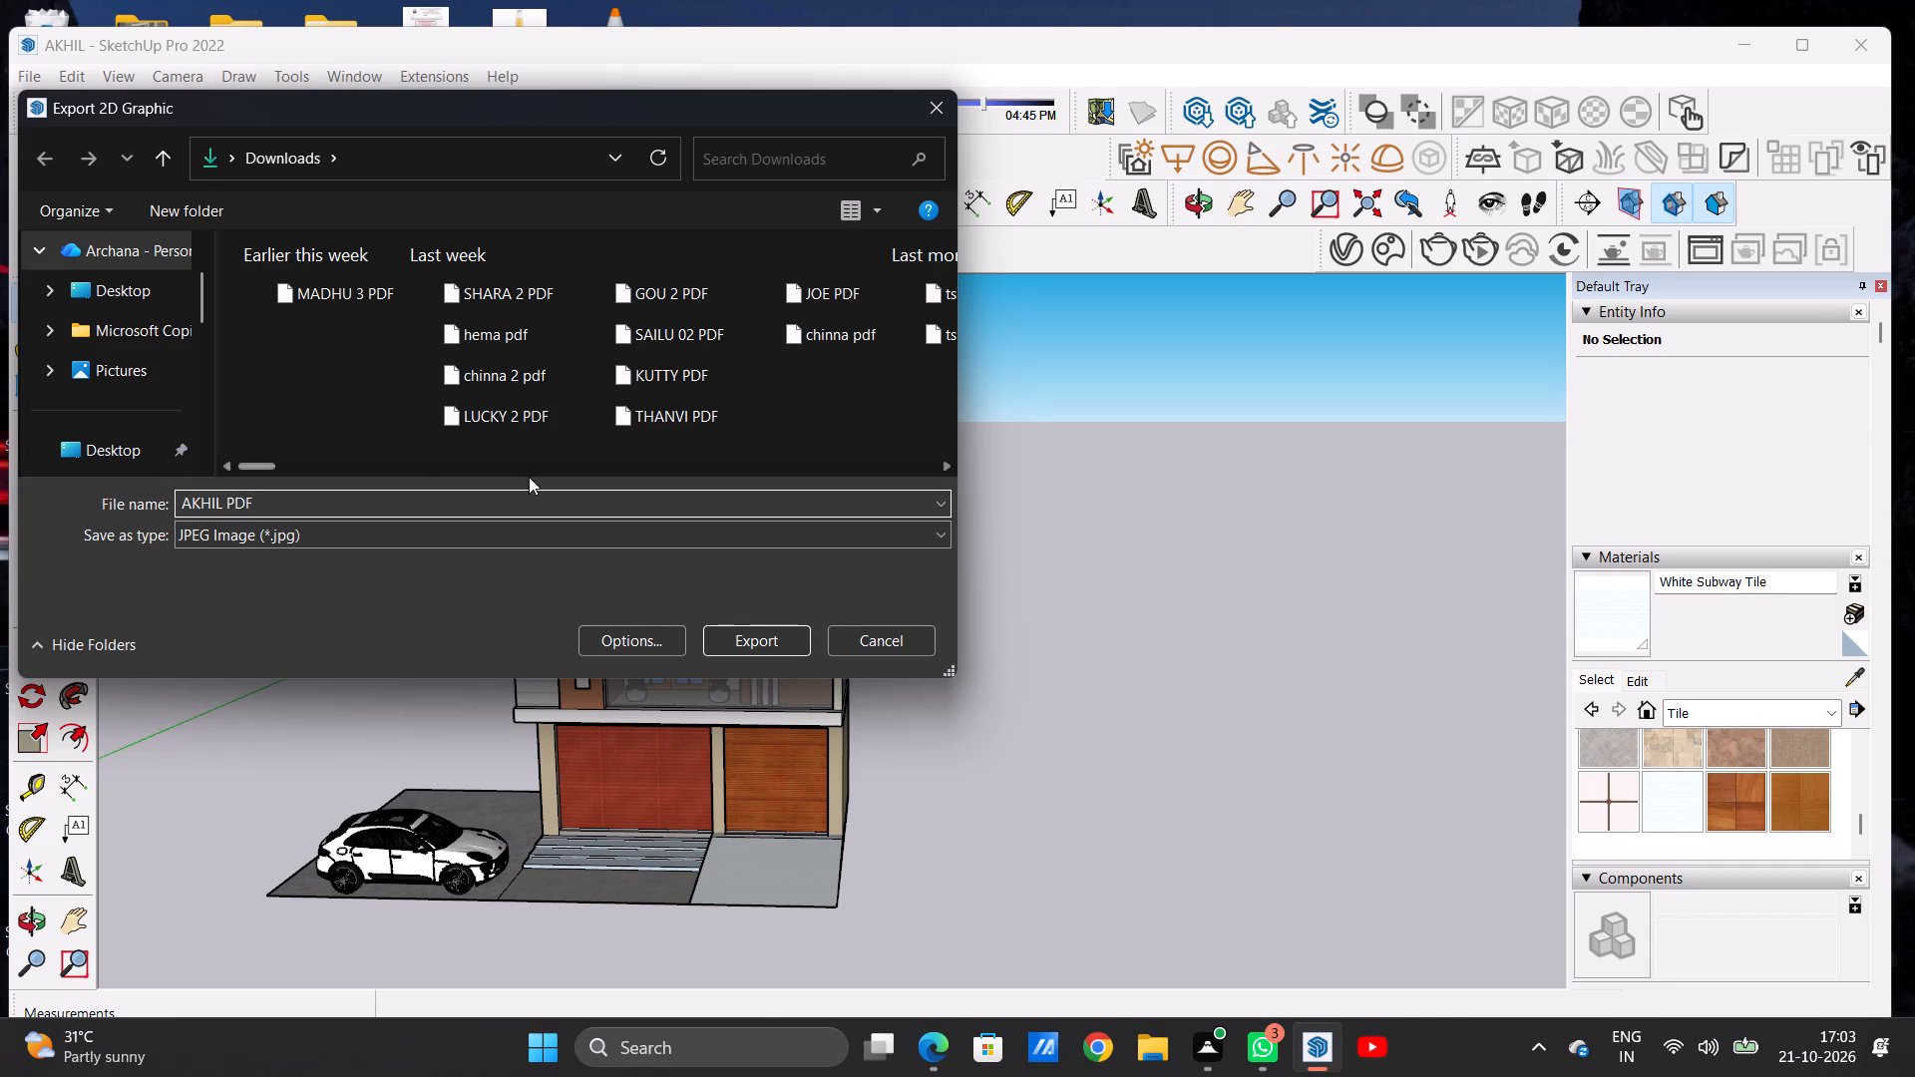
left_click(748, 645)
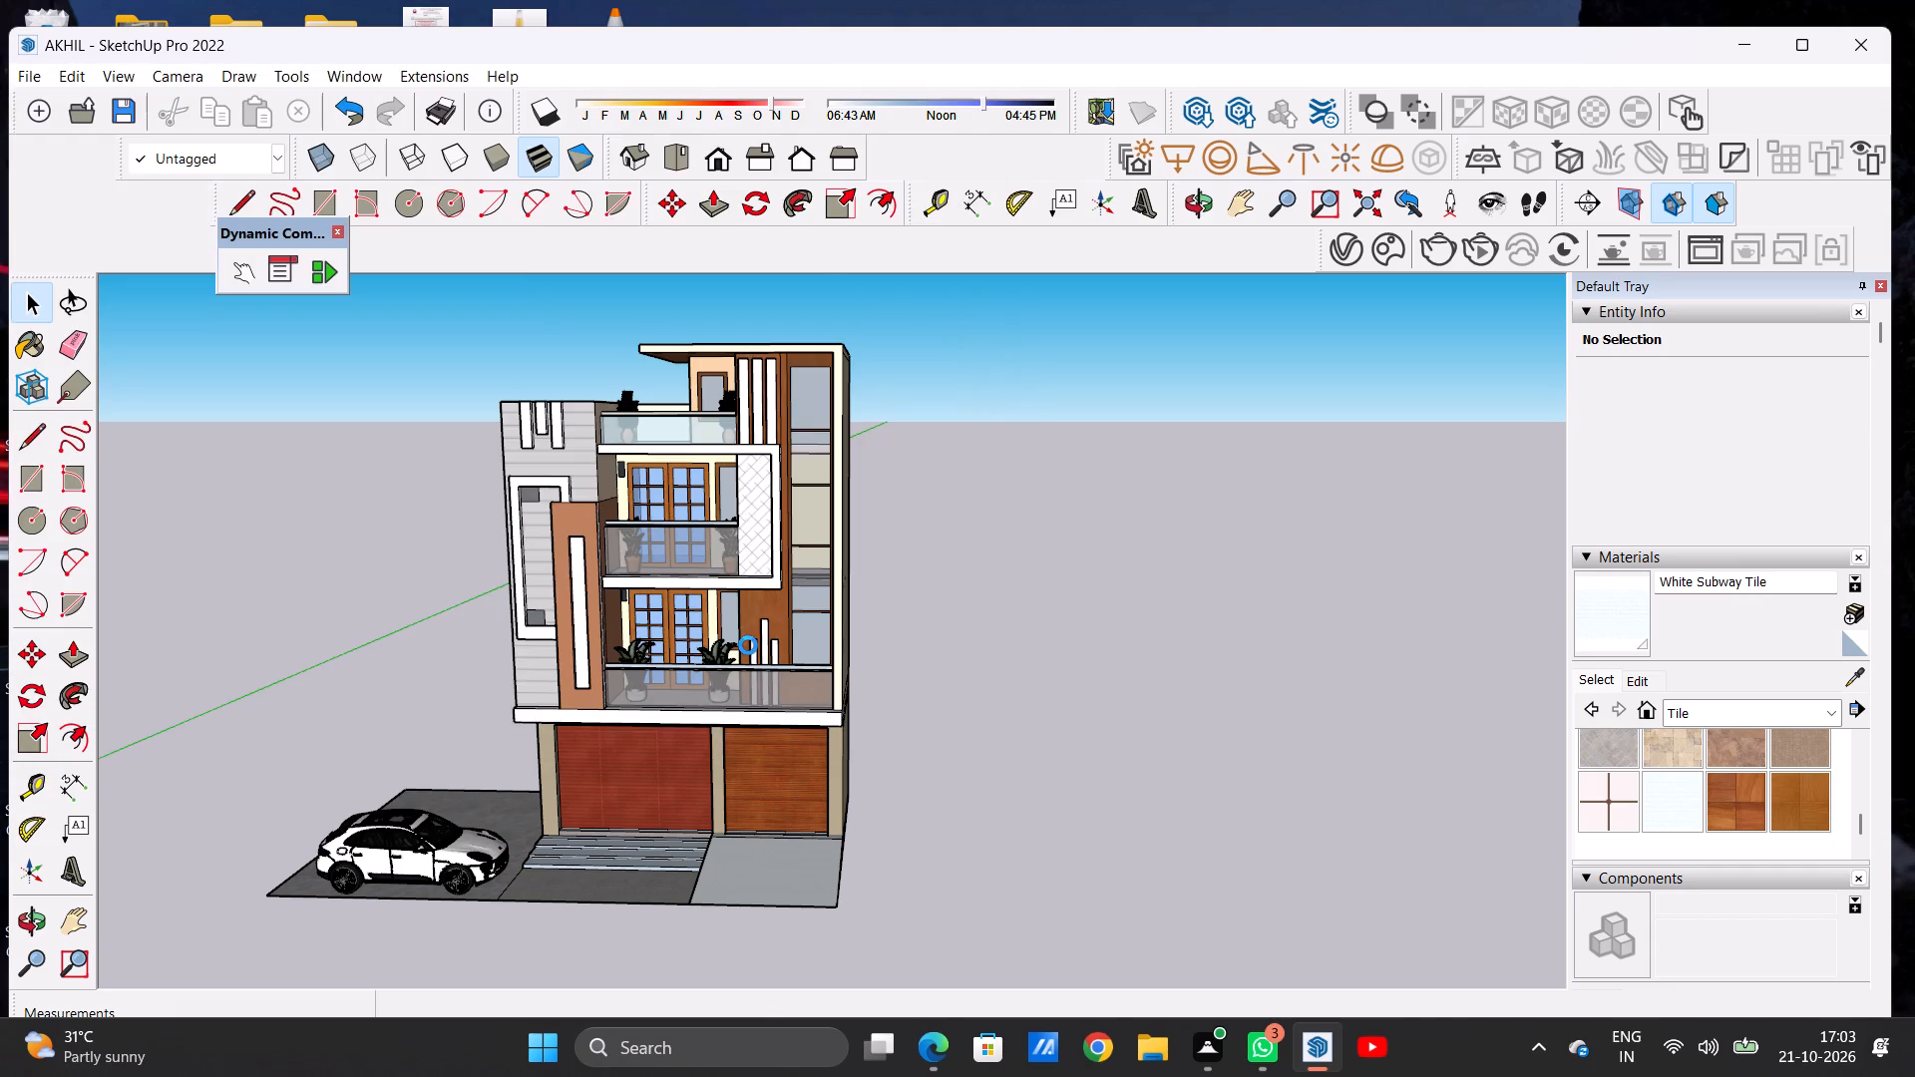